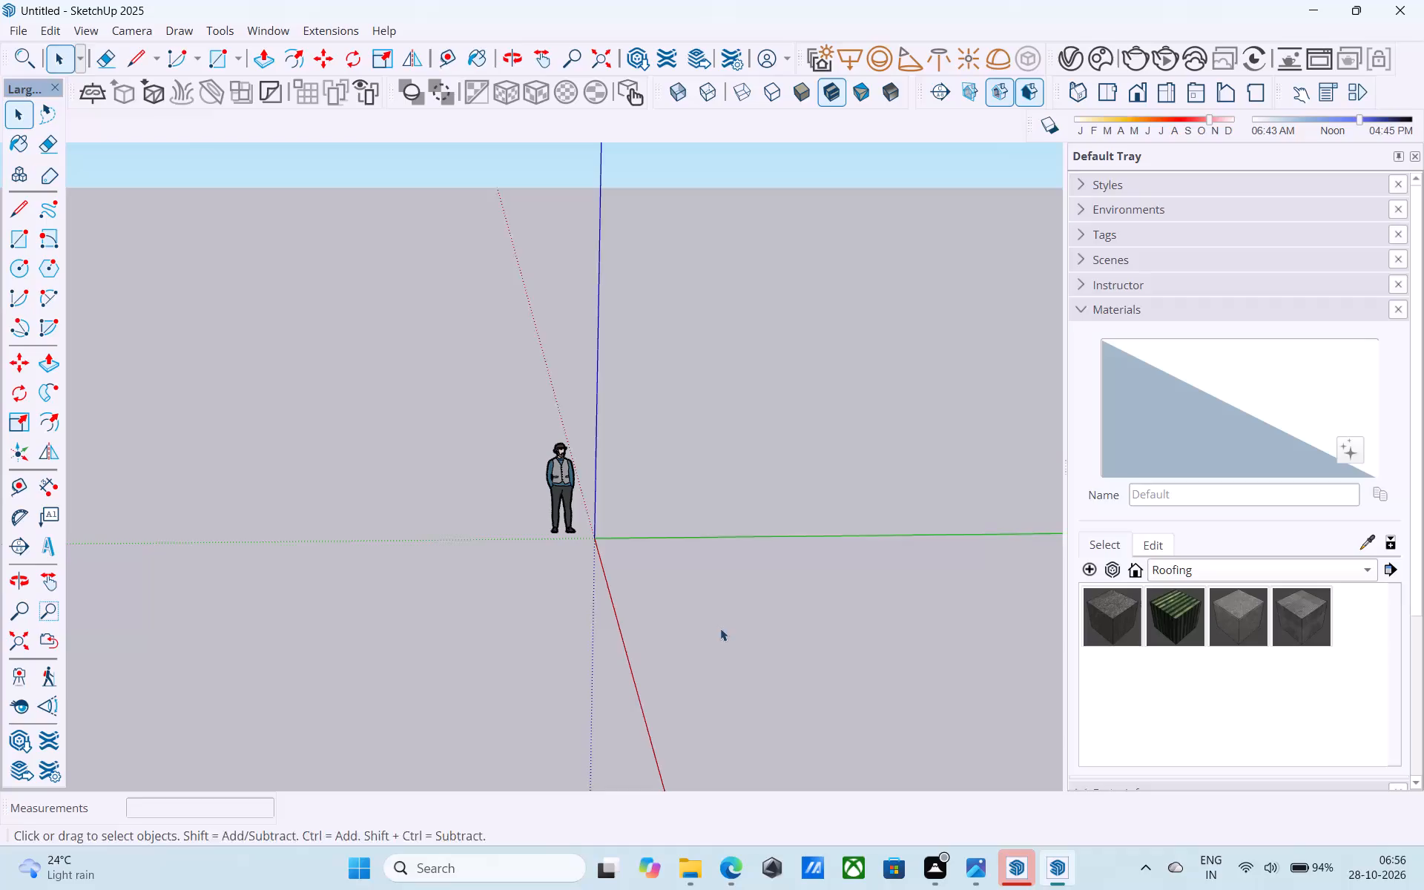
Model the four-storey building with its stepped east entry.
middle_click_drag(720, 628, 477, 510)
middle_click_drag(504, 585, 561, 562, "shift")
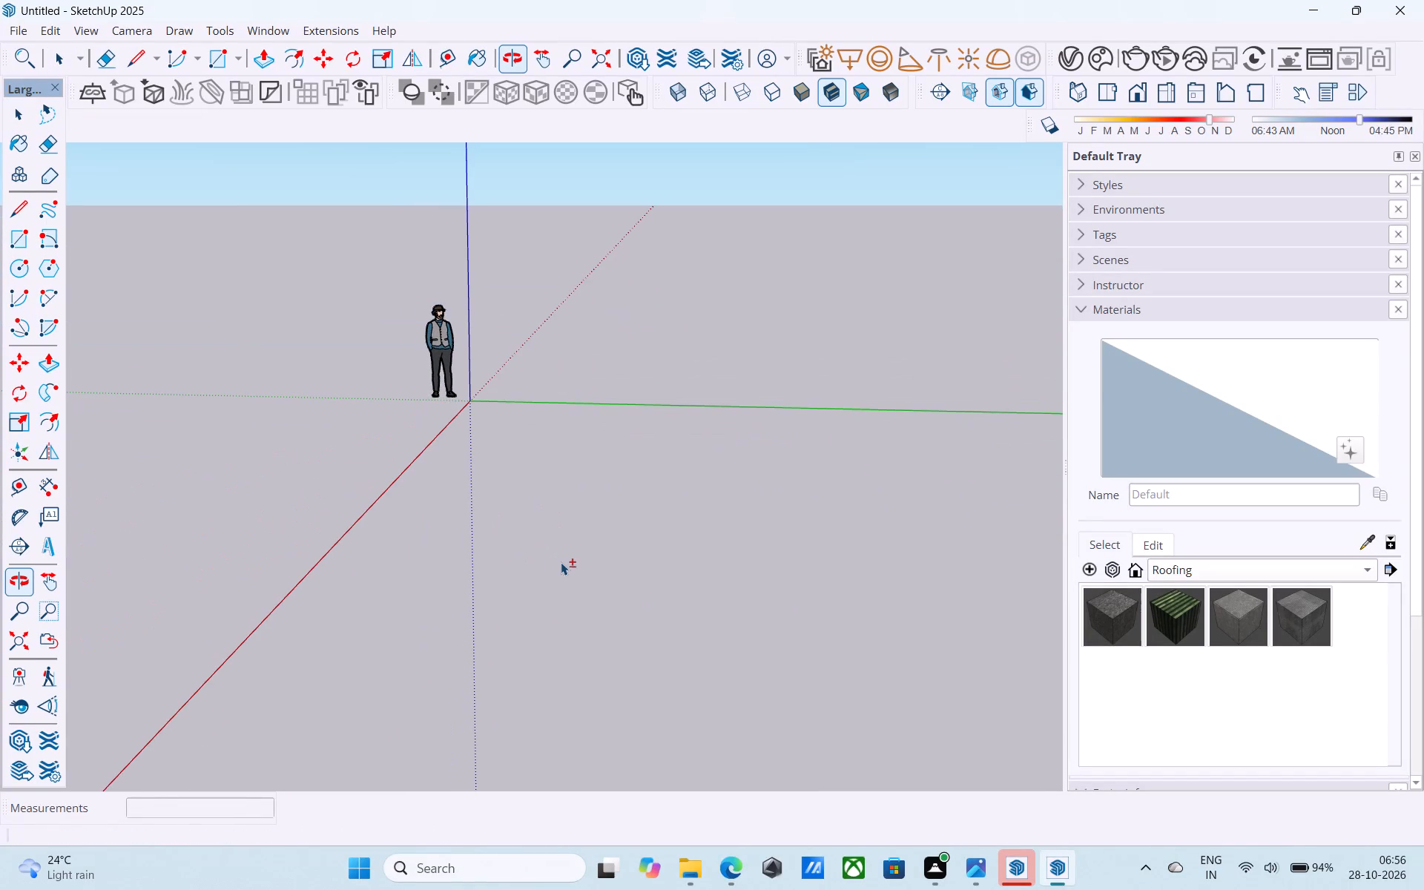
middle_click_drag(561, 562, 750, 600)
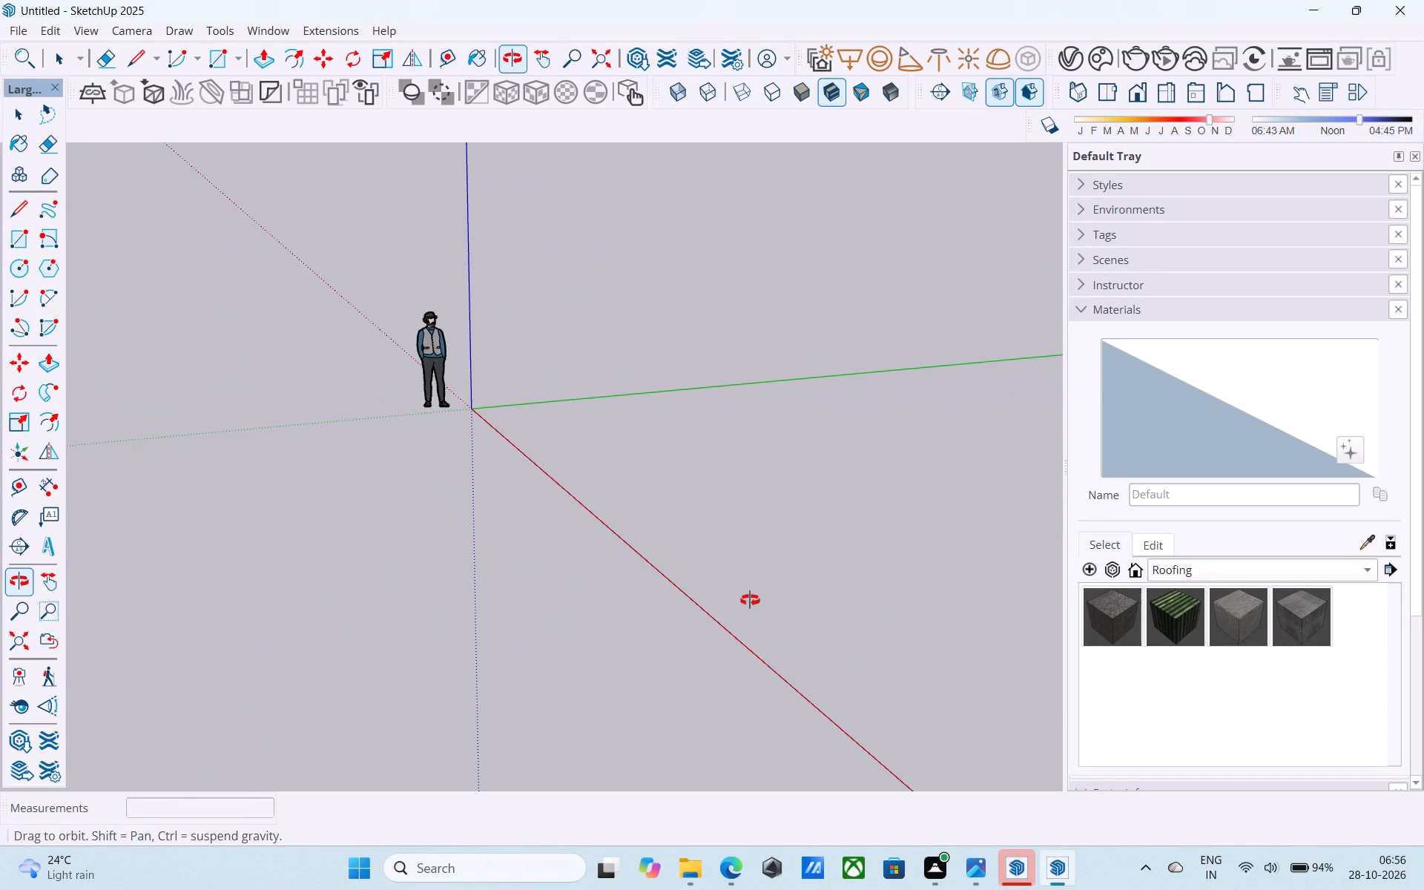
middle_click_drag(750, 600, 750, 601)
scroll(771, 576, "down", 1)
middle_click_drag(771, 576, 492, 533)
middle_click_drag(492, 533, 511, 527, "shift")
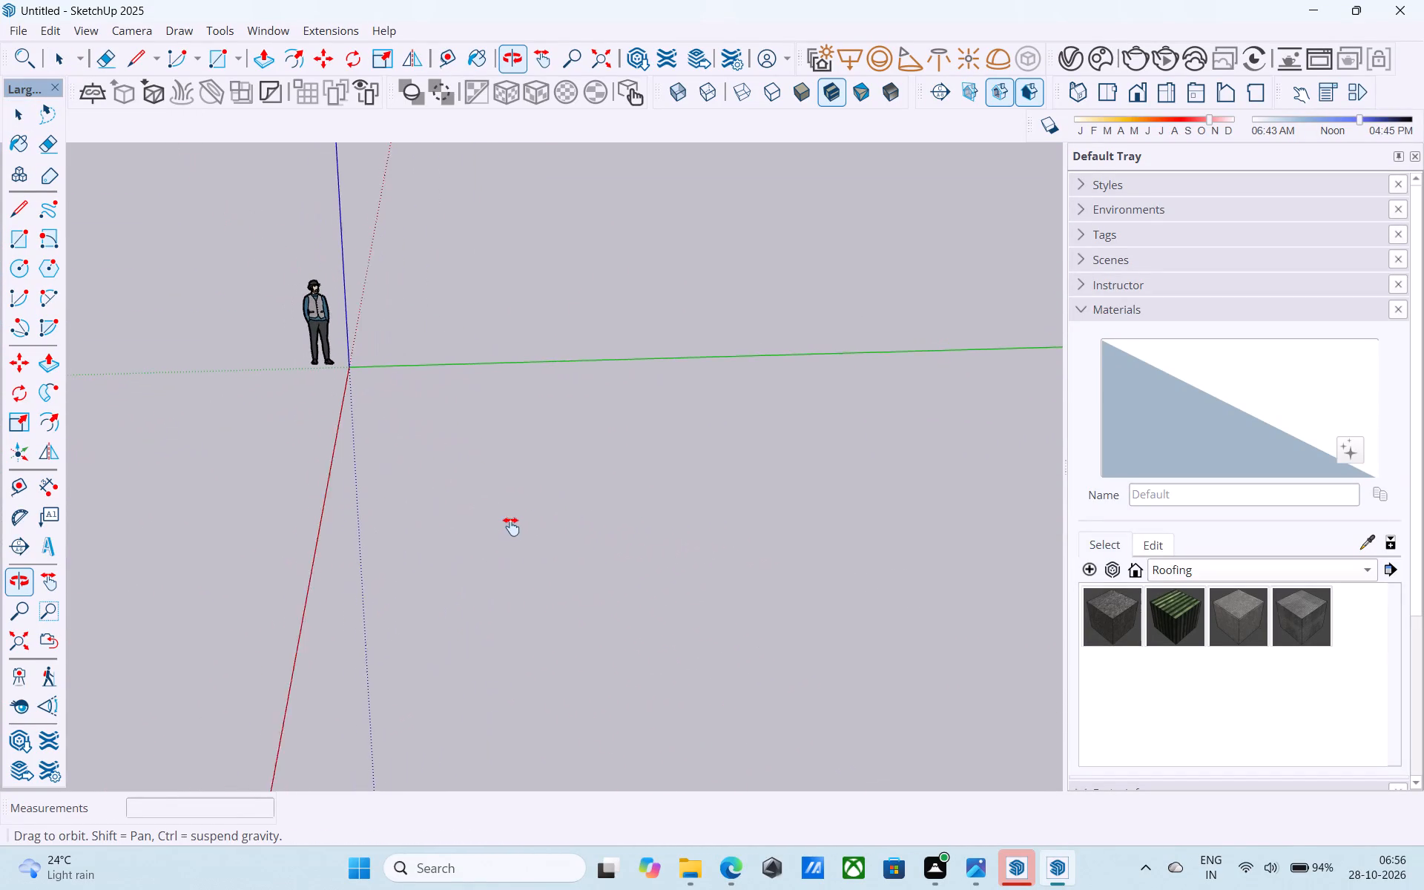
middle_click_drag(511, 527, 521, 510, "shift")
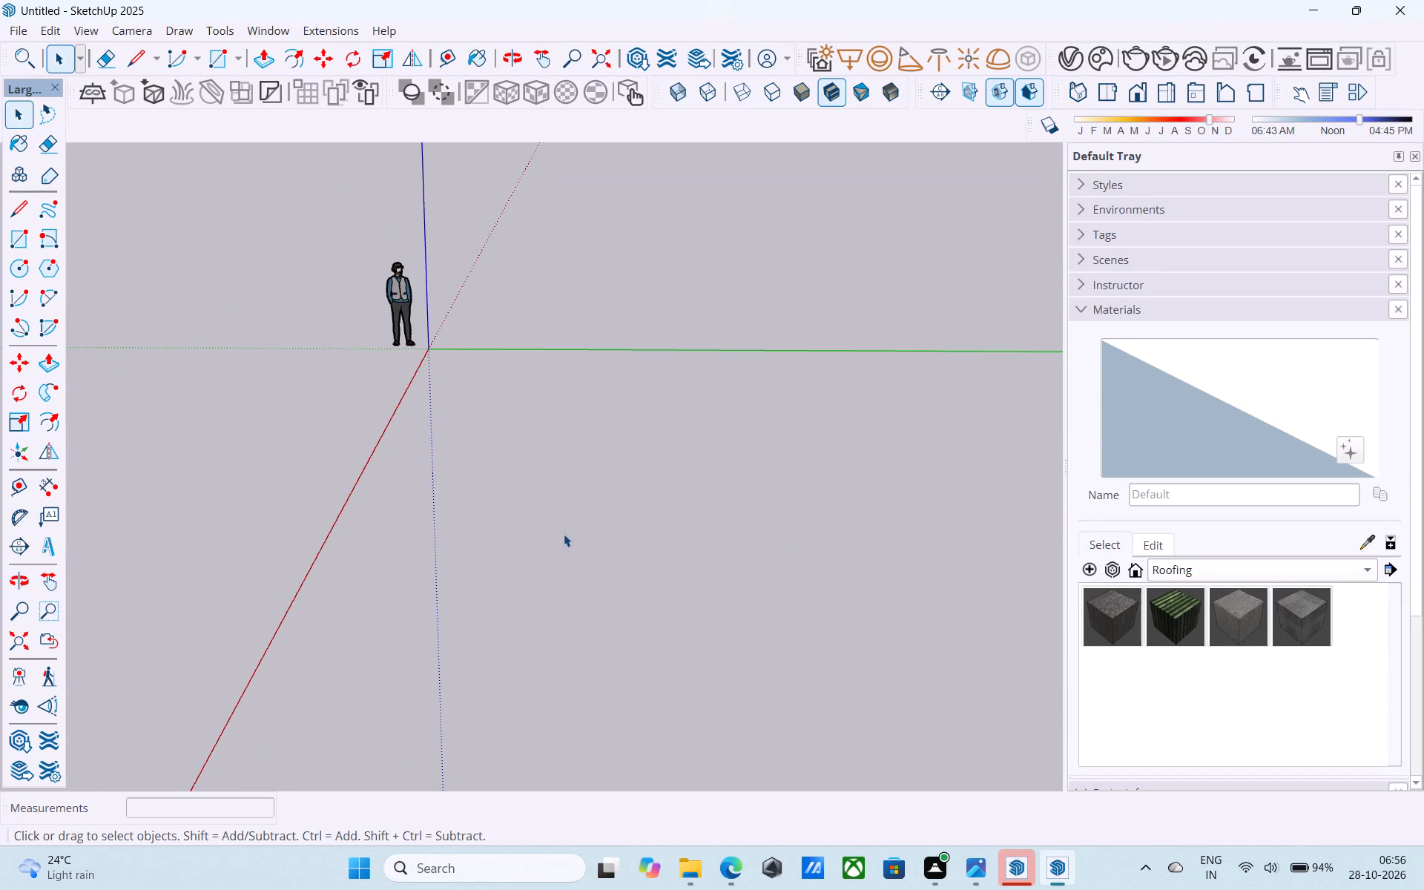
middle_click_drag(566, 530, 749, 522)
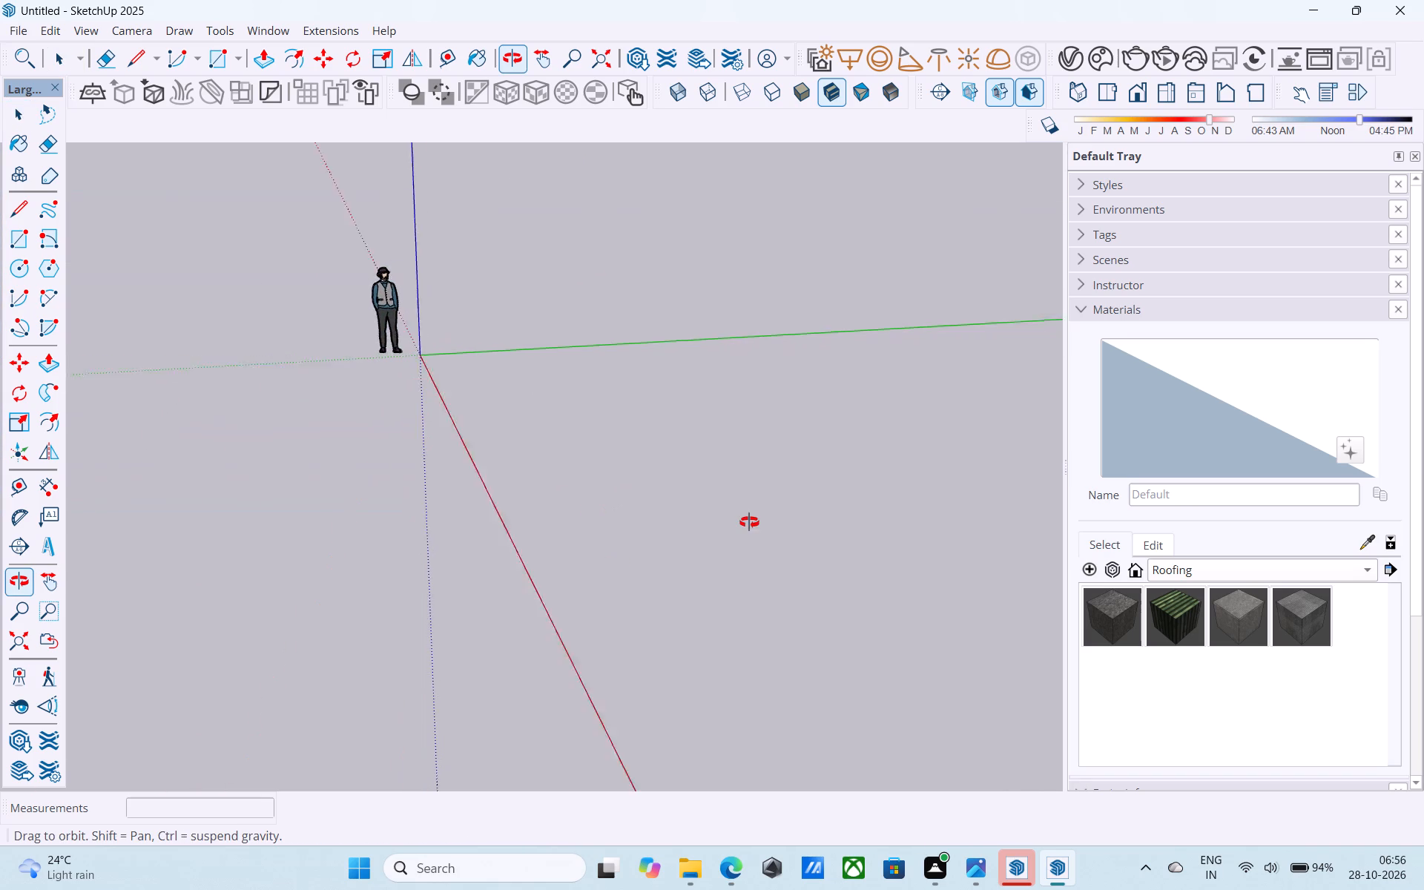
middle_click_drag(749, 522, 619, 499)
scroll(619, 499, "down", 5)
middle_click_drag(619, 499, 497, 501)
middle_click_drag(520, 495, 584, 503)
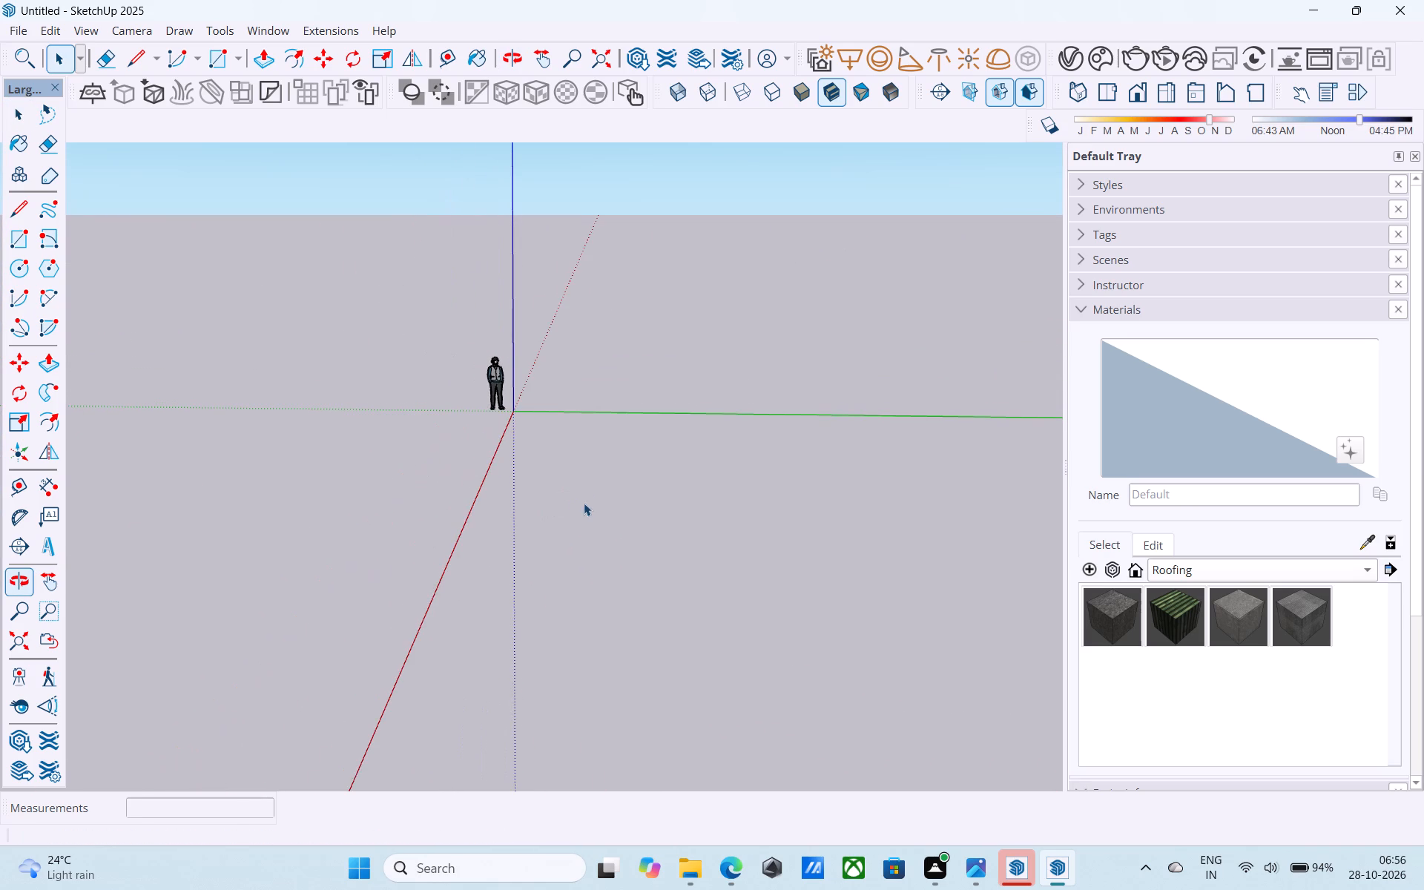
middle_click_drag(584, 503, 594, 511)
Draw a 25' by 40' rectangle on the ground near the origin, with its 40' side along the green axis.
key("r")
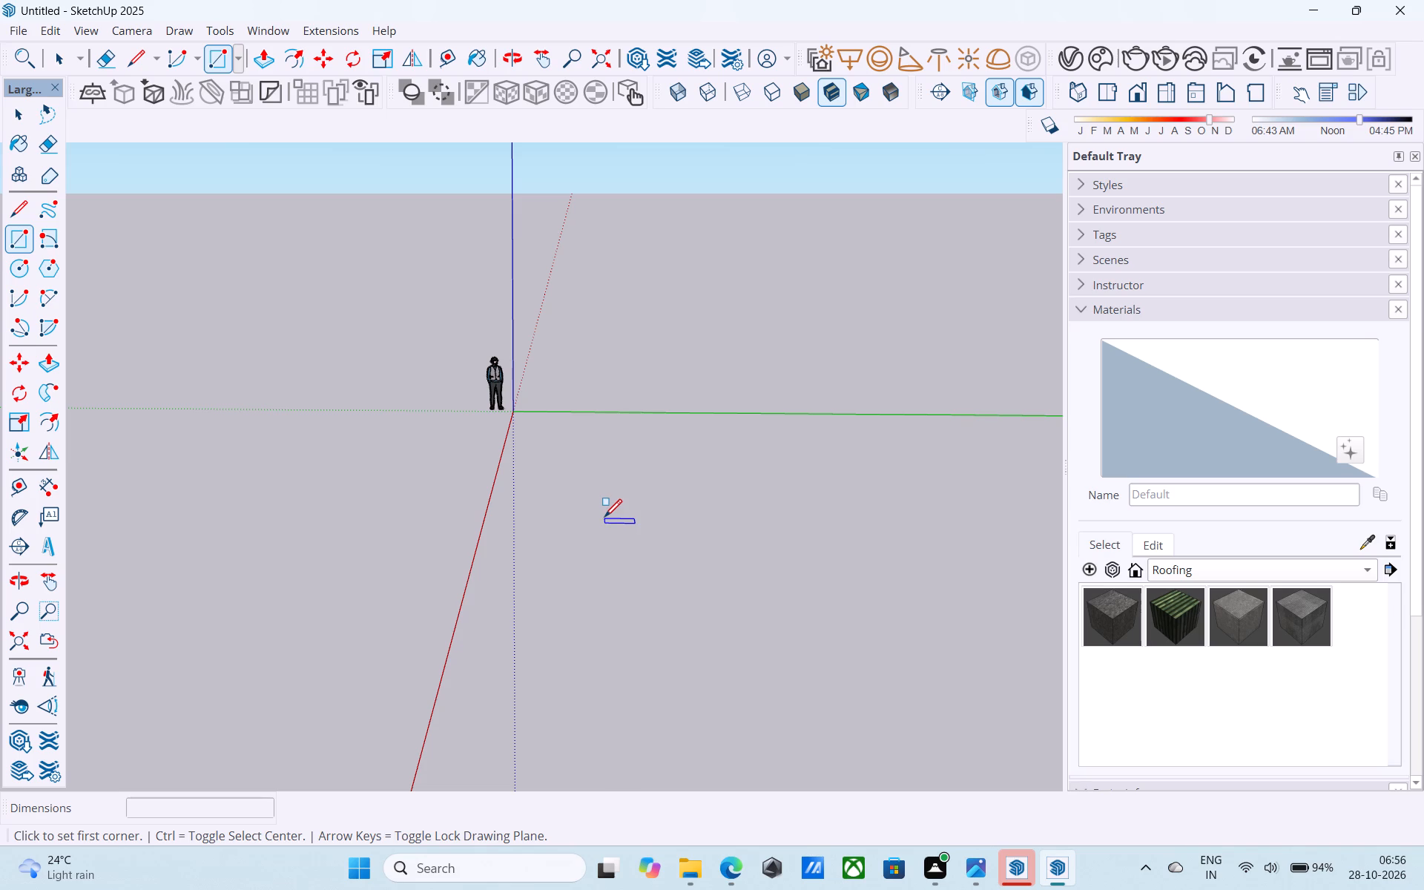
left_click(657, 498)
scroll(440, 494, "down", 10)
middle_click_drag(587, 586, 624, 712)
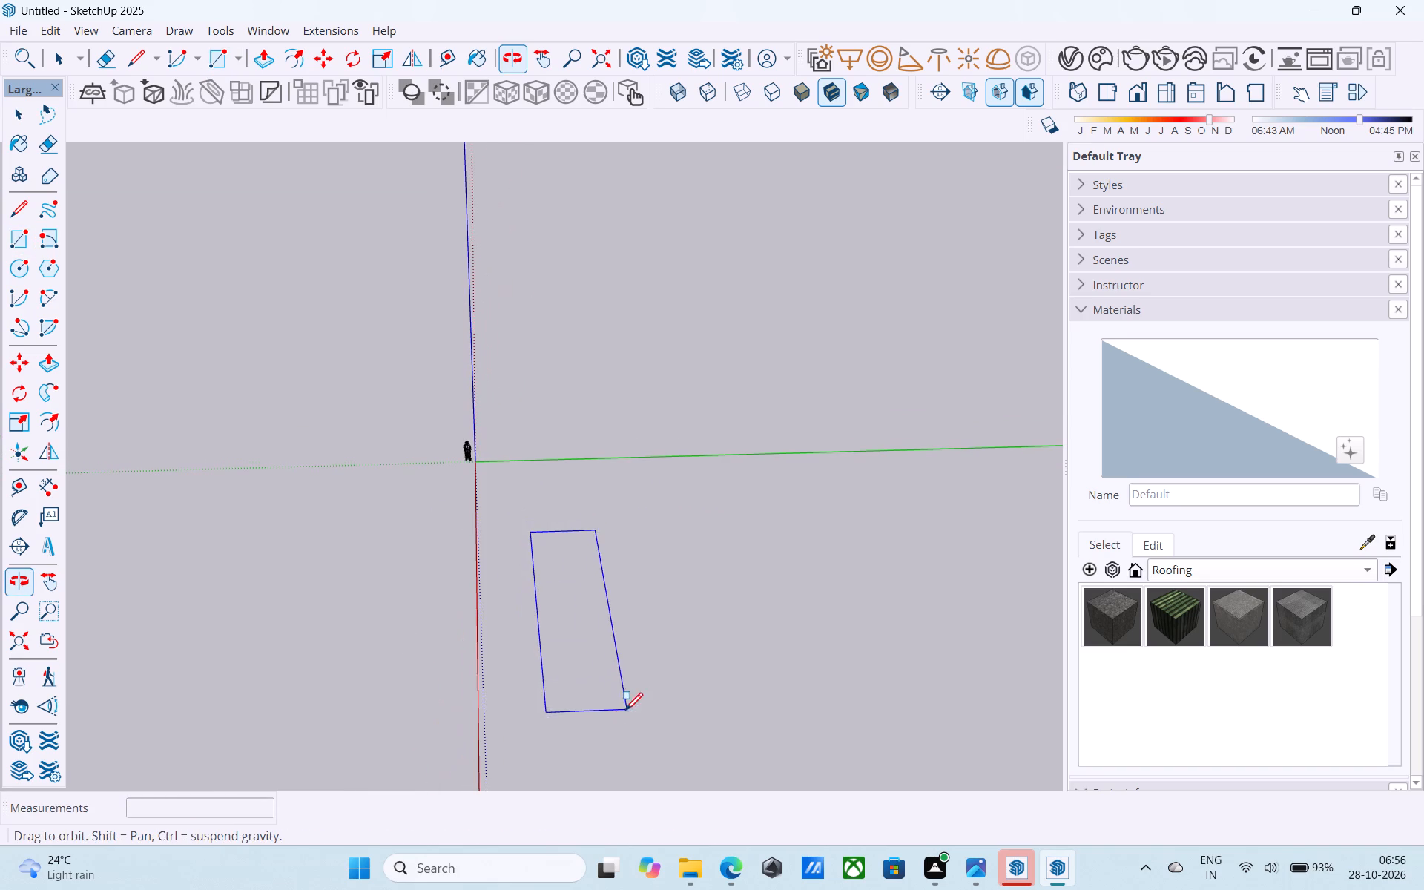
scroll(748, 690, "down", 4)
middle_click_drag(748, 690, 668, 713, "shift")
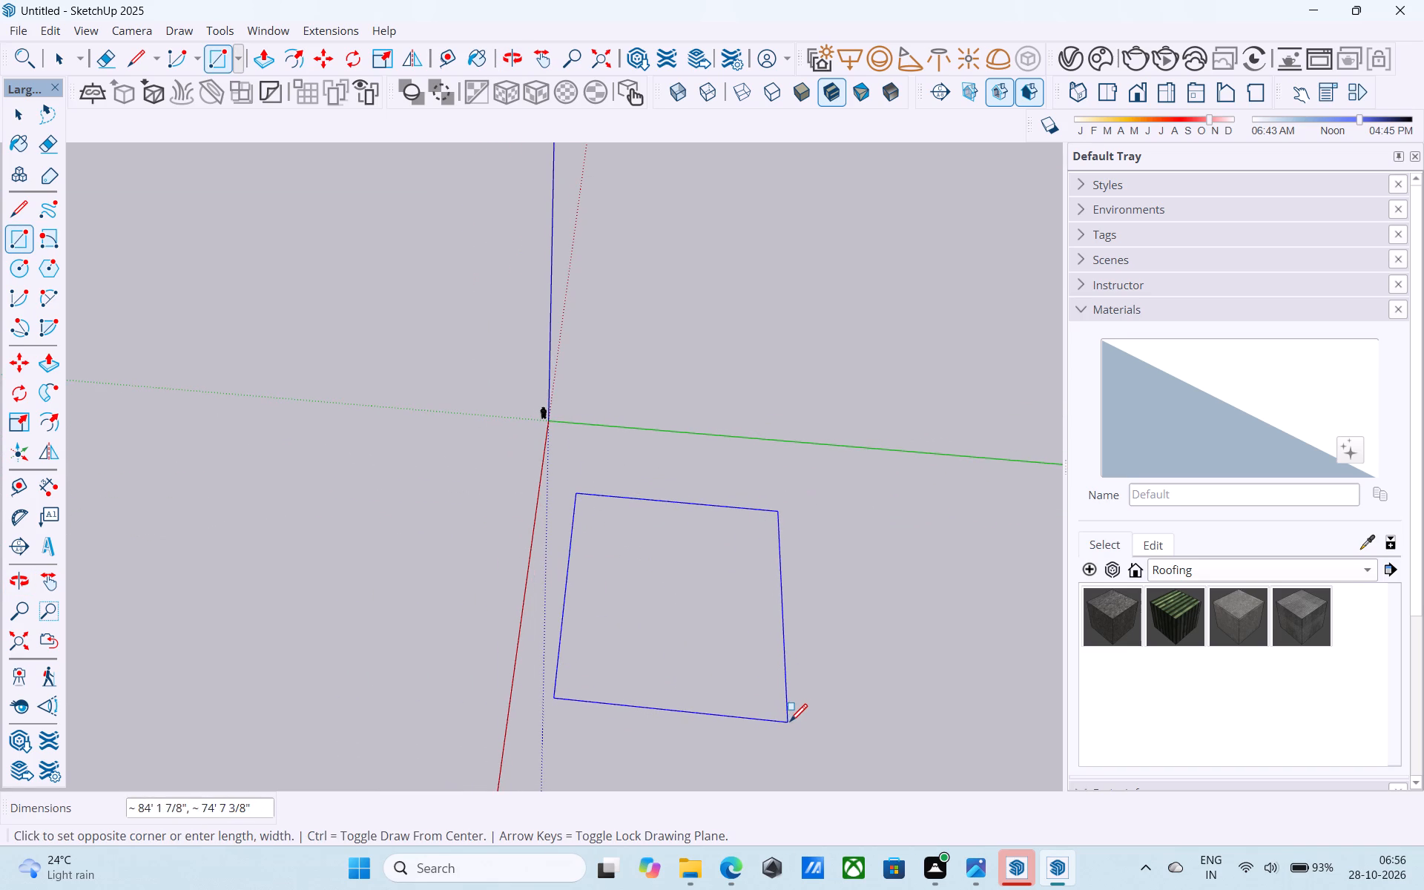
scroll(792, 720, "up", 3)
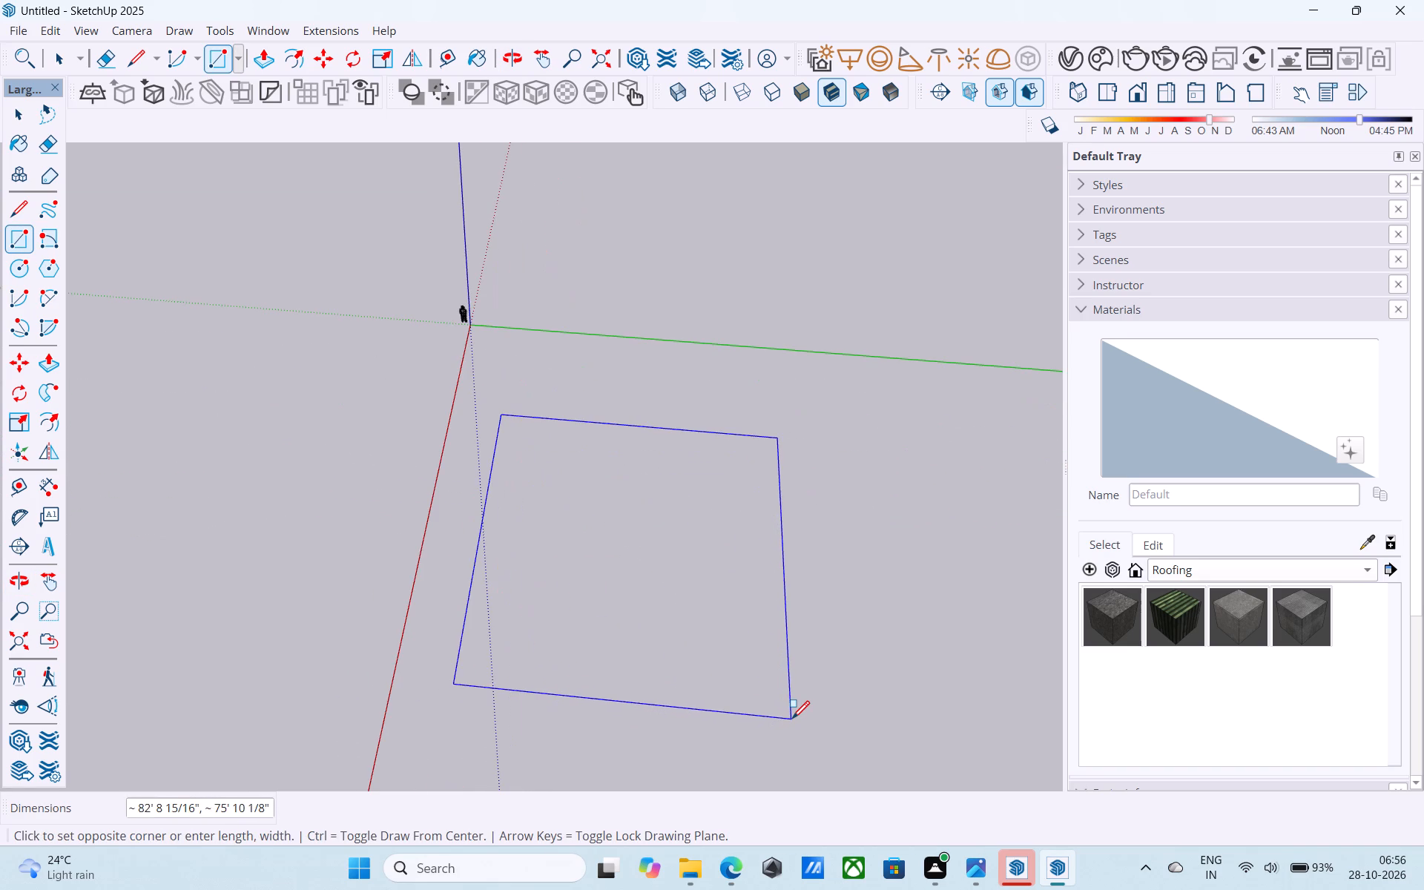
middle_click_drag(800, 645, 809, 785, "shift")
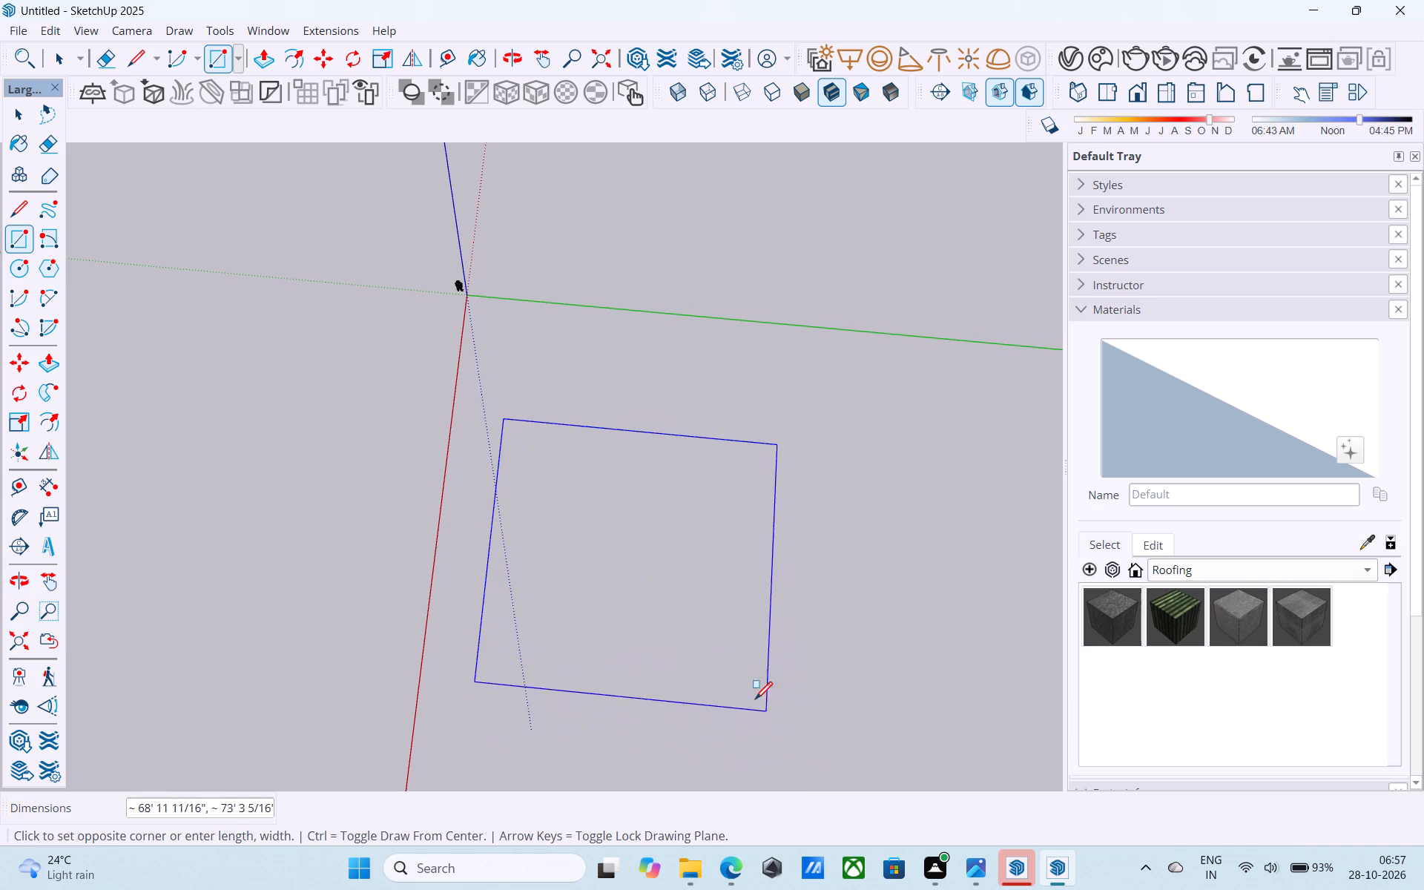
middle_click_drag(724, 673, 768, 694)
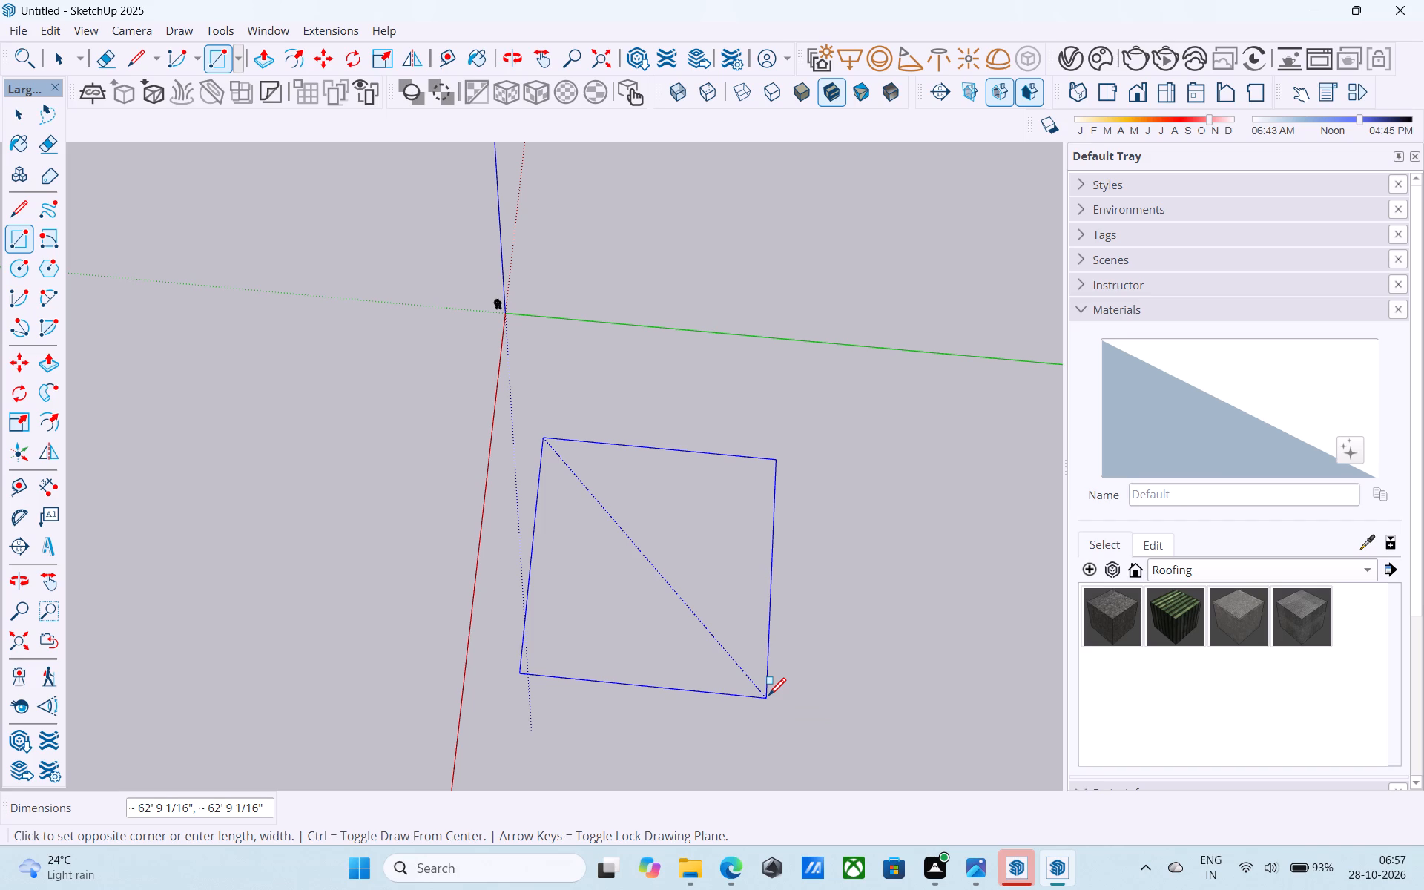
type("40'")
key("comma")
type("25")
key("apostrophe")
key("Return")
type("25',40'")
key("Return")
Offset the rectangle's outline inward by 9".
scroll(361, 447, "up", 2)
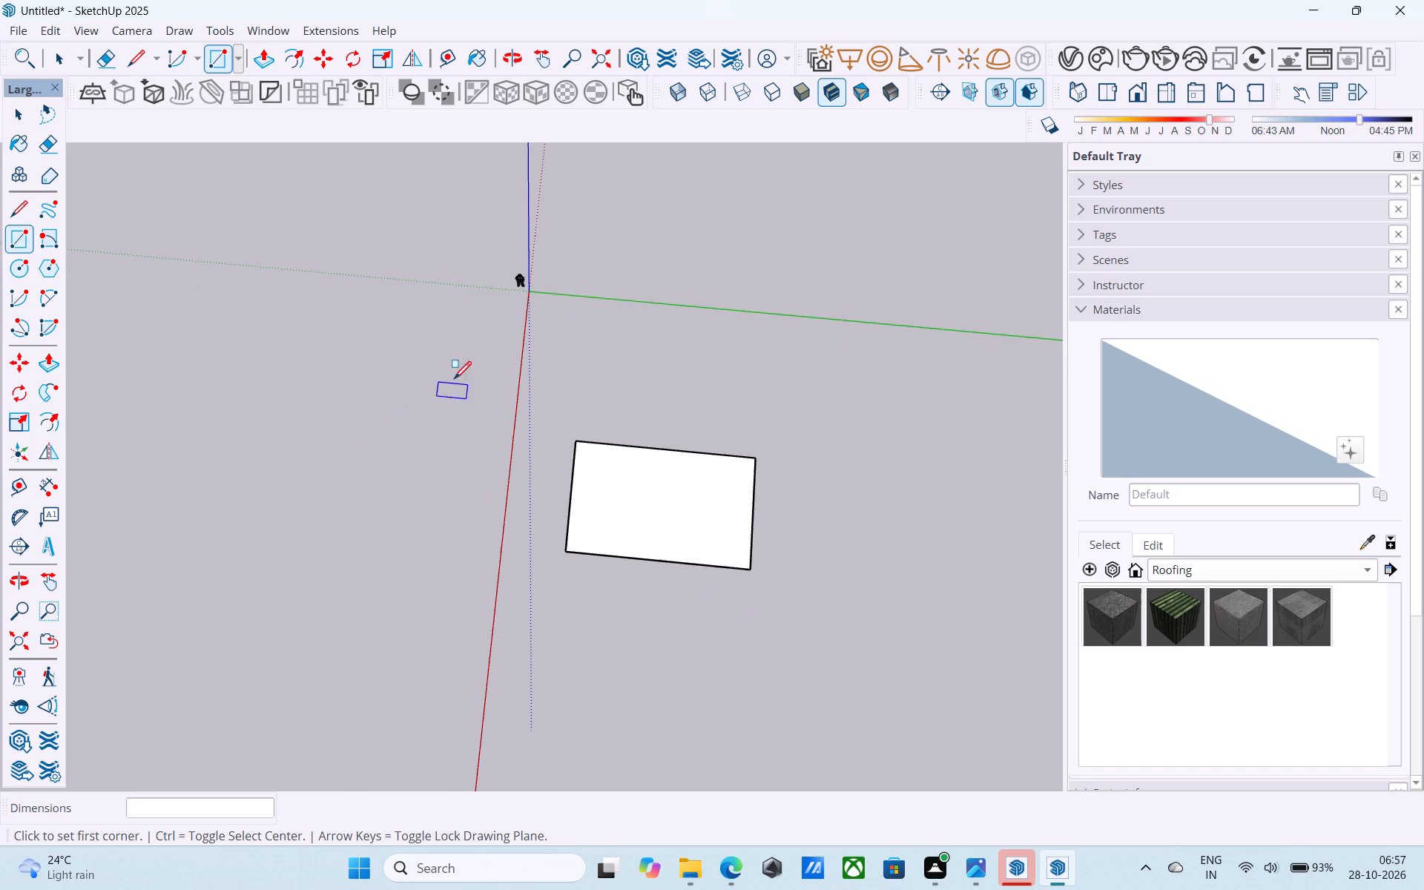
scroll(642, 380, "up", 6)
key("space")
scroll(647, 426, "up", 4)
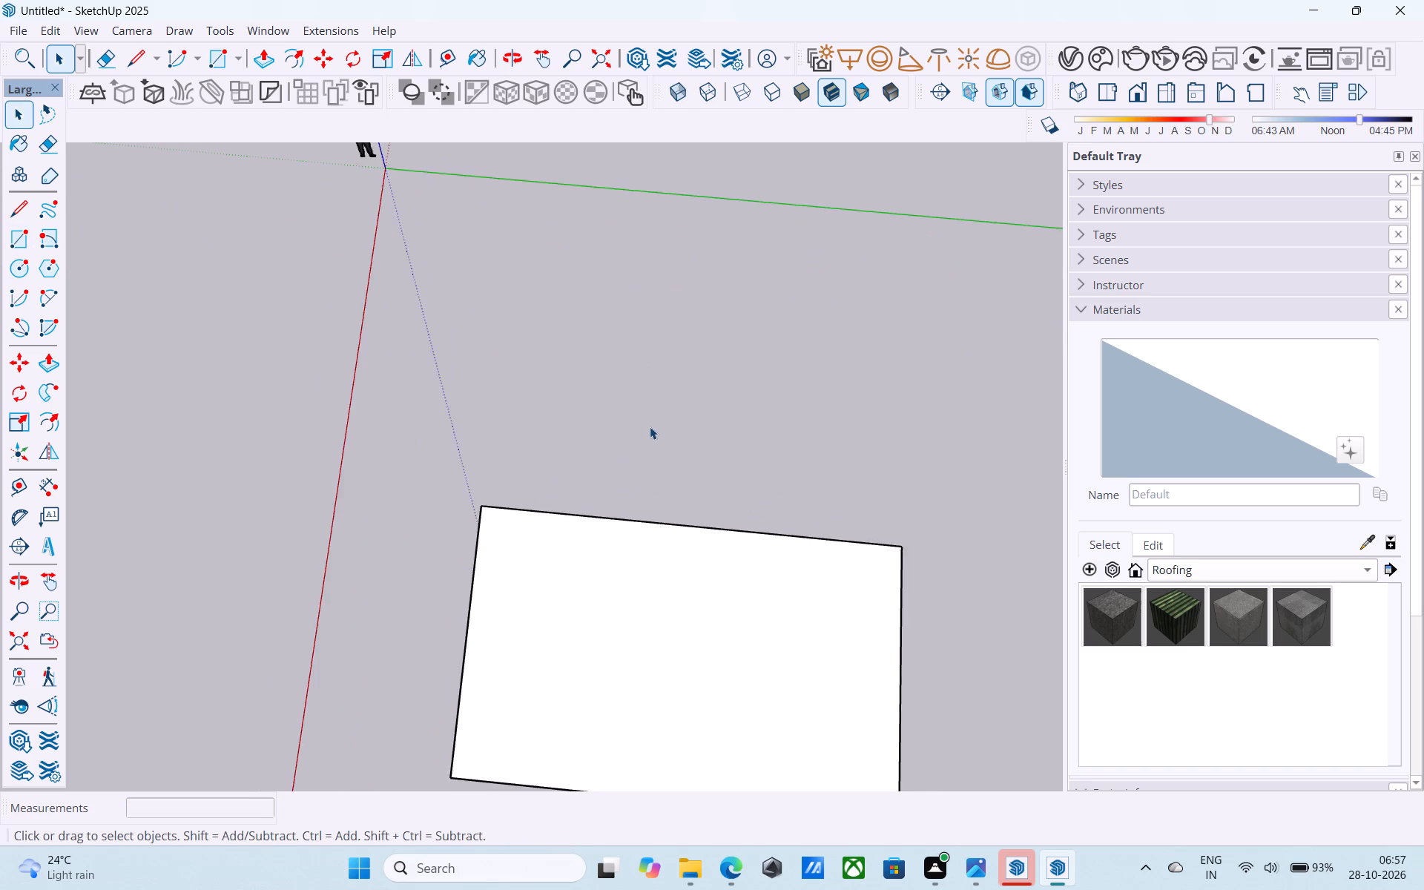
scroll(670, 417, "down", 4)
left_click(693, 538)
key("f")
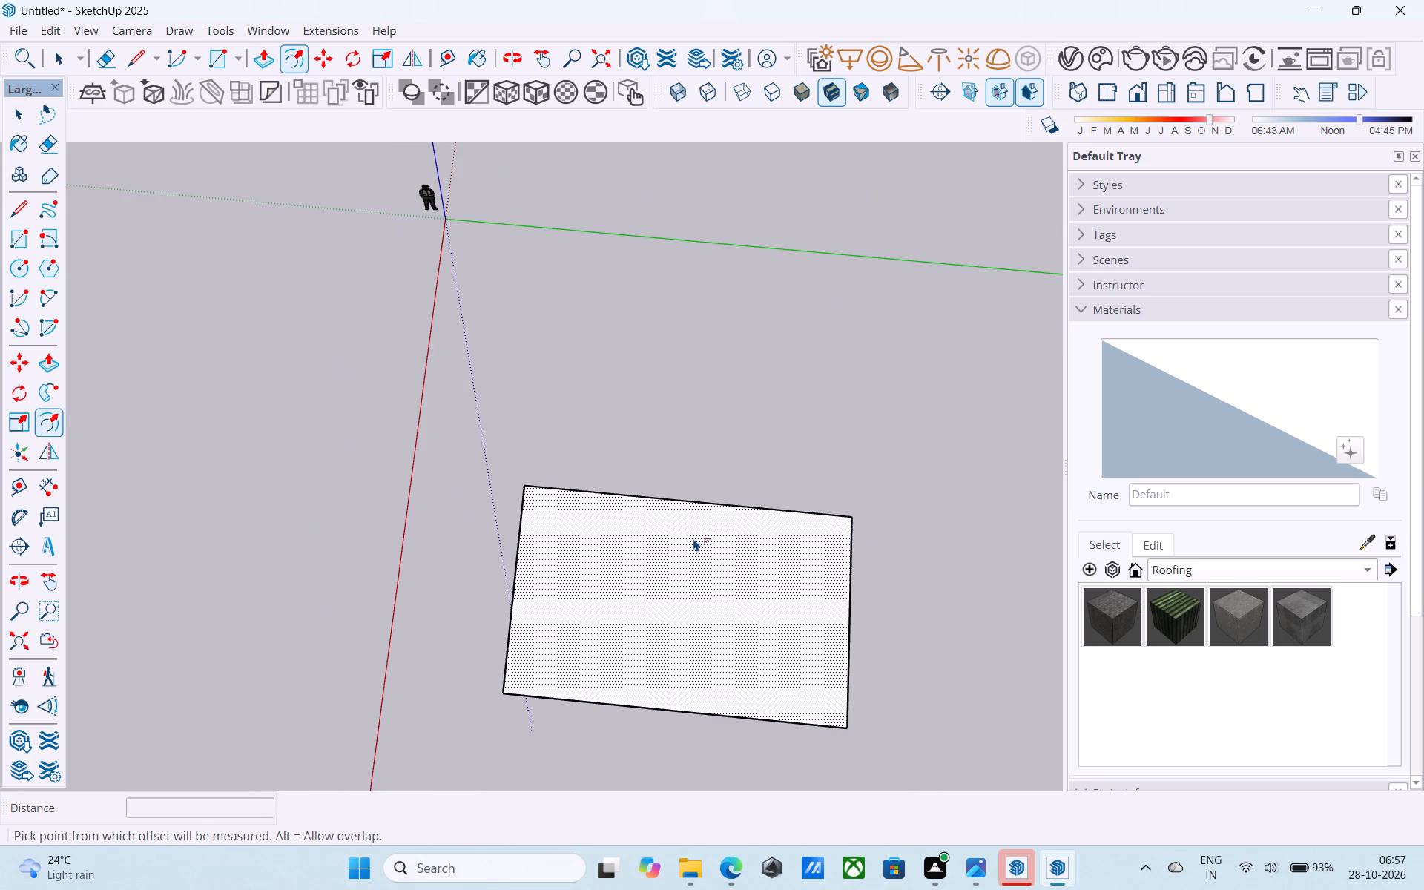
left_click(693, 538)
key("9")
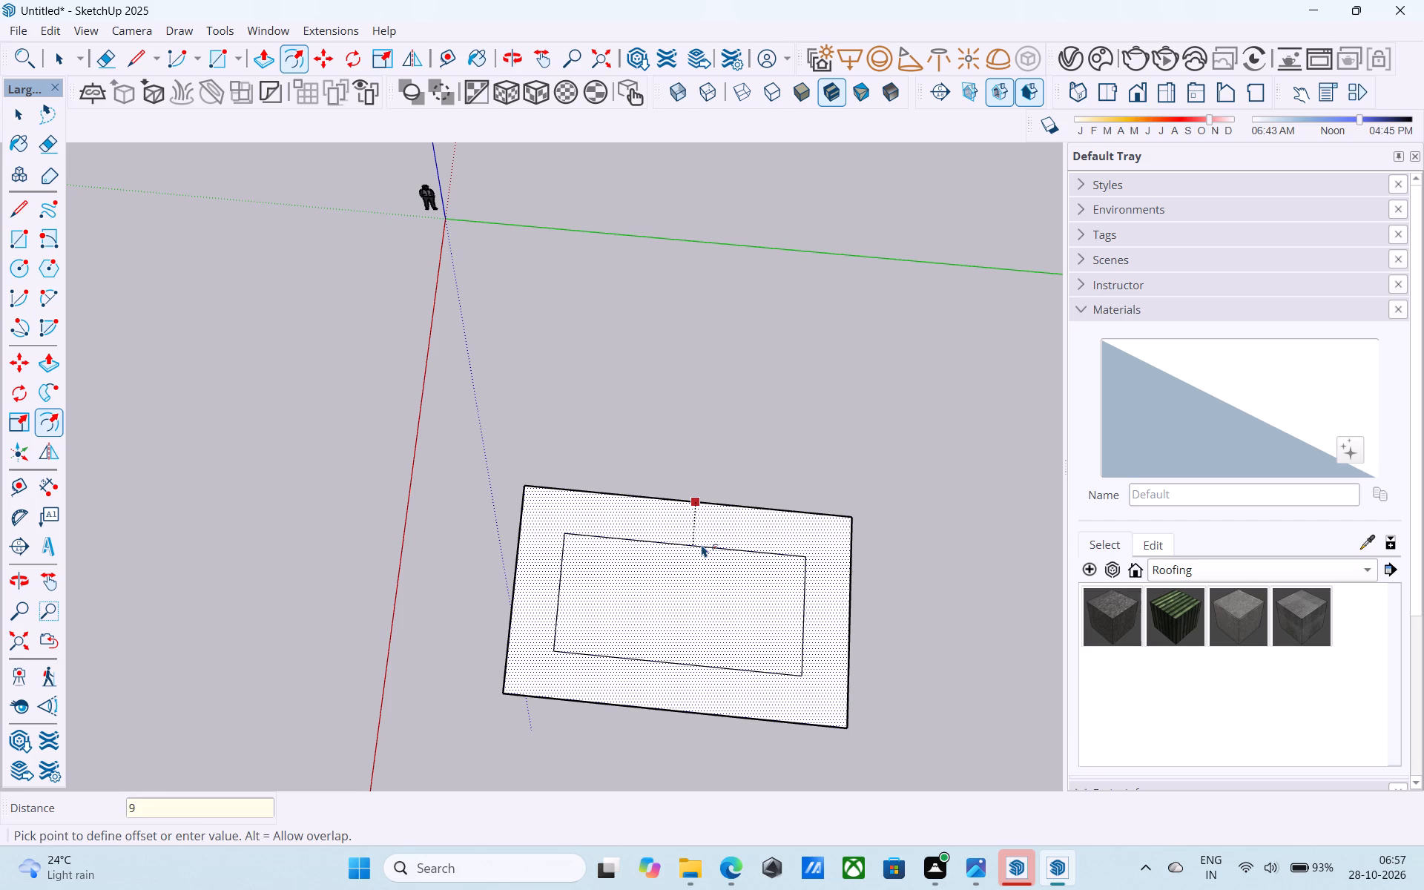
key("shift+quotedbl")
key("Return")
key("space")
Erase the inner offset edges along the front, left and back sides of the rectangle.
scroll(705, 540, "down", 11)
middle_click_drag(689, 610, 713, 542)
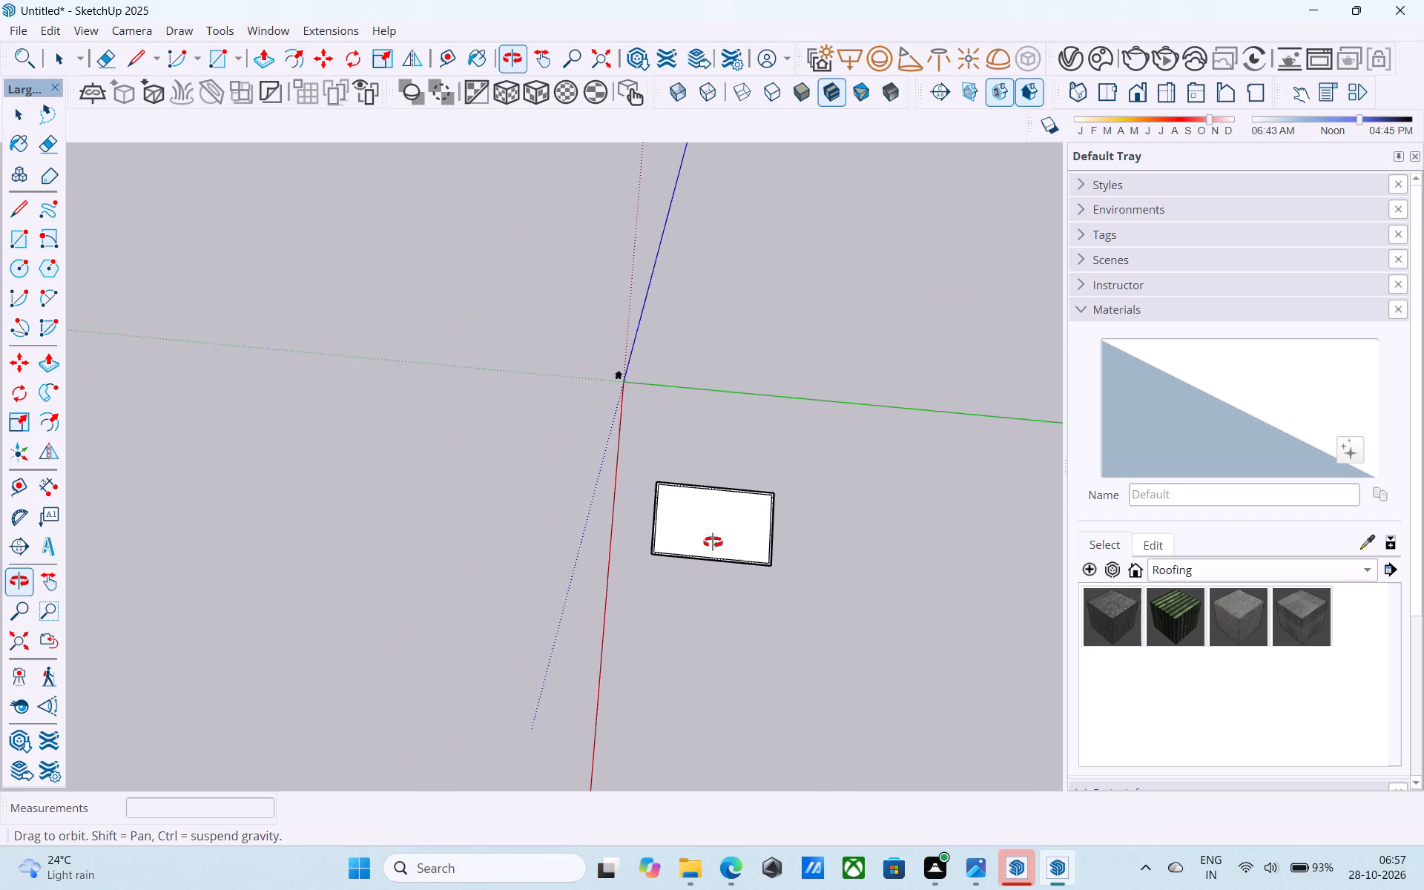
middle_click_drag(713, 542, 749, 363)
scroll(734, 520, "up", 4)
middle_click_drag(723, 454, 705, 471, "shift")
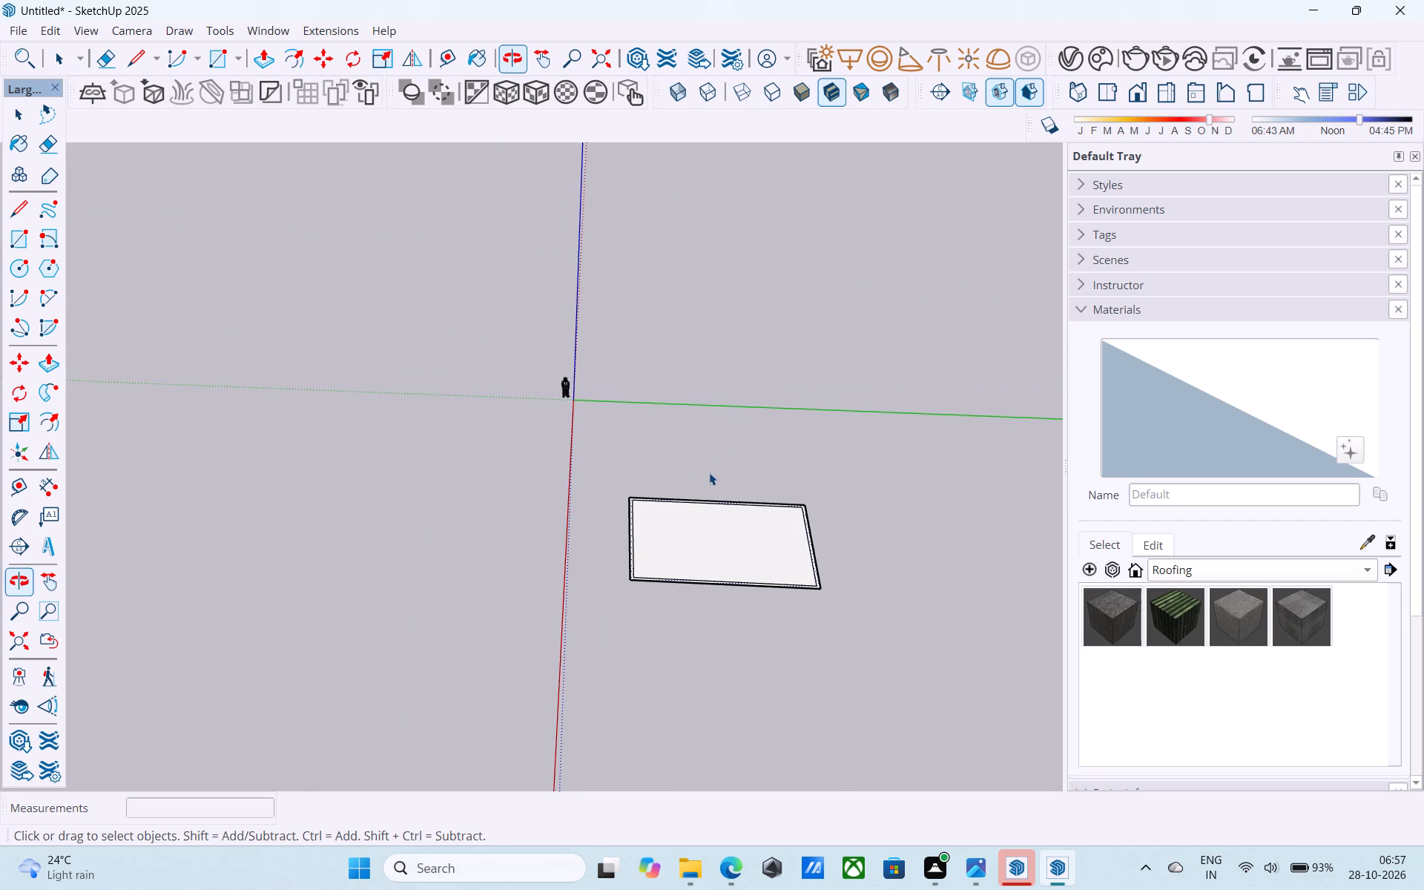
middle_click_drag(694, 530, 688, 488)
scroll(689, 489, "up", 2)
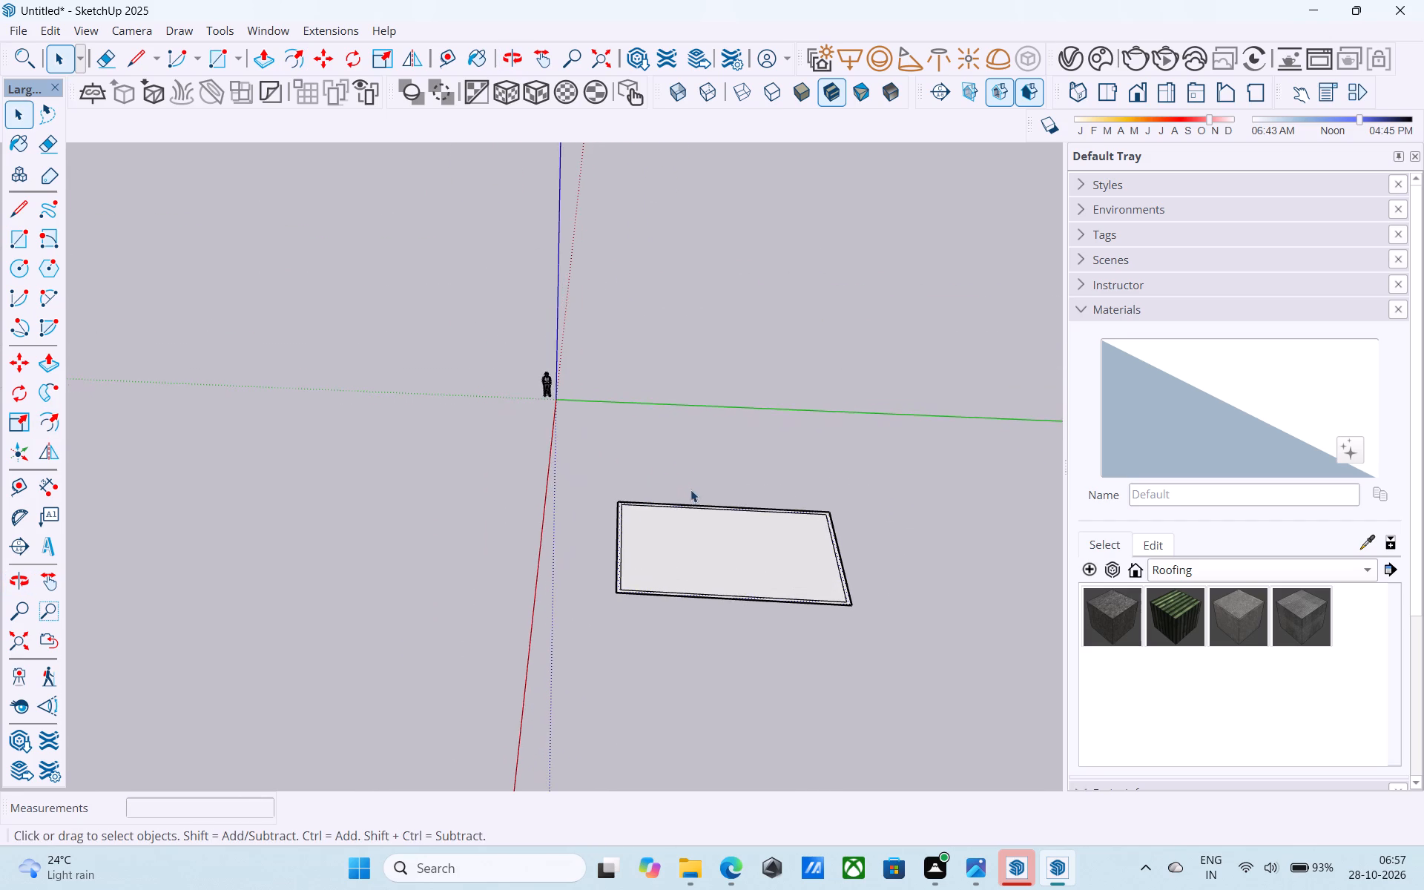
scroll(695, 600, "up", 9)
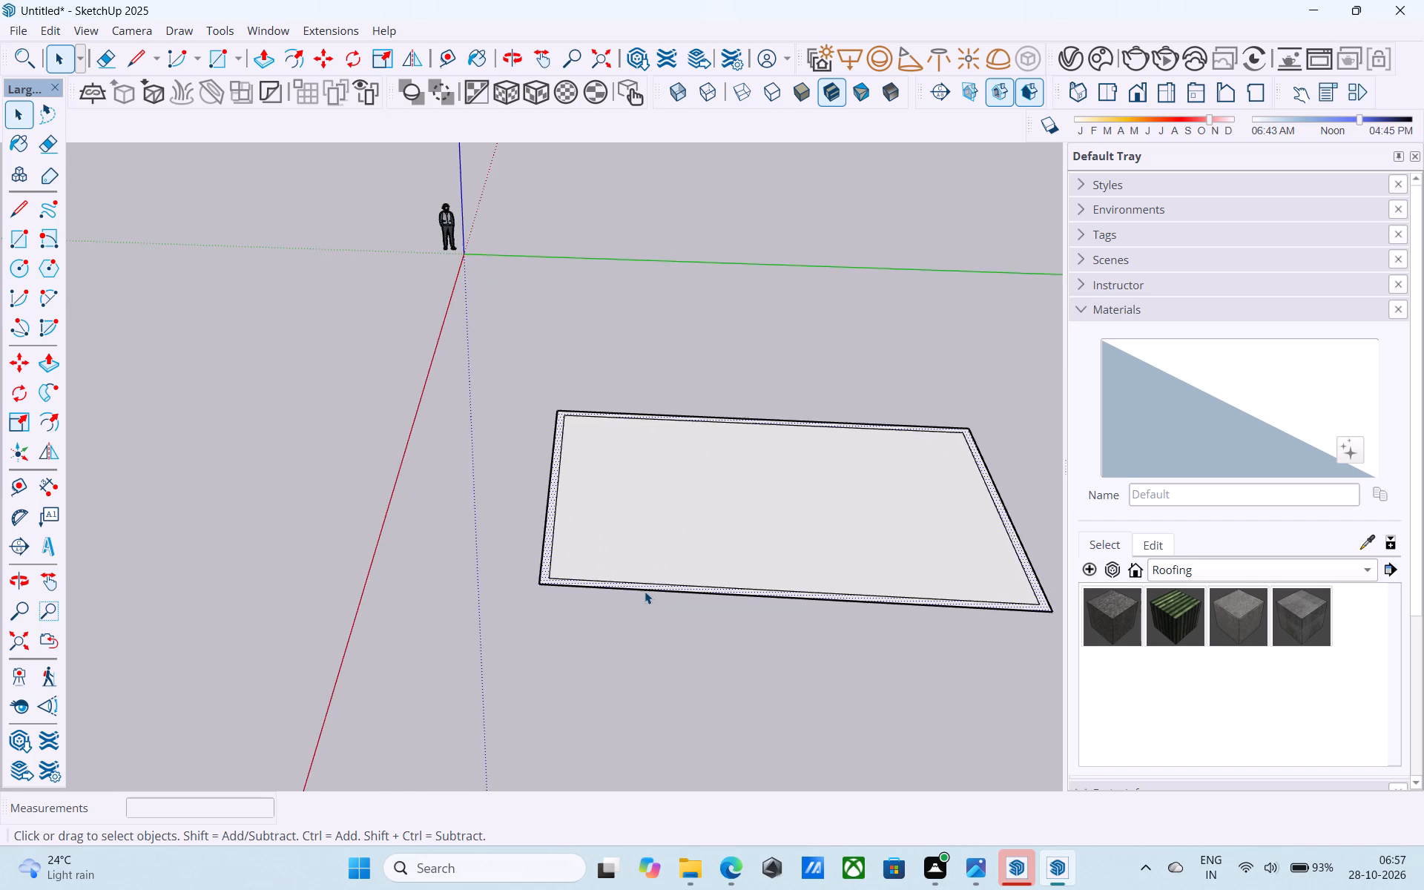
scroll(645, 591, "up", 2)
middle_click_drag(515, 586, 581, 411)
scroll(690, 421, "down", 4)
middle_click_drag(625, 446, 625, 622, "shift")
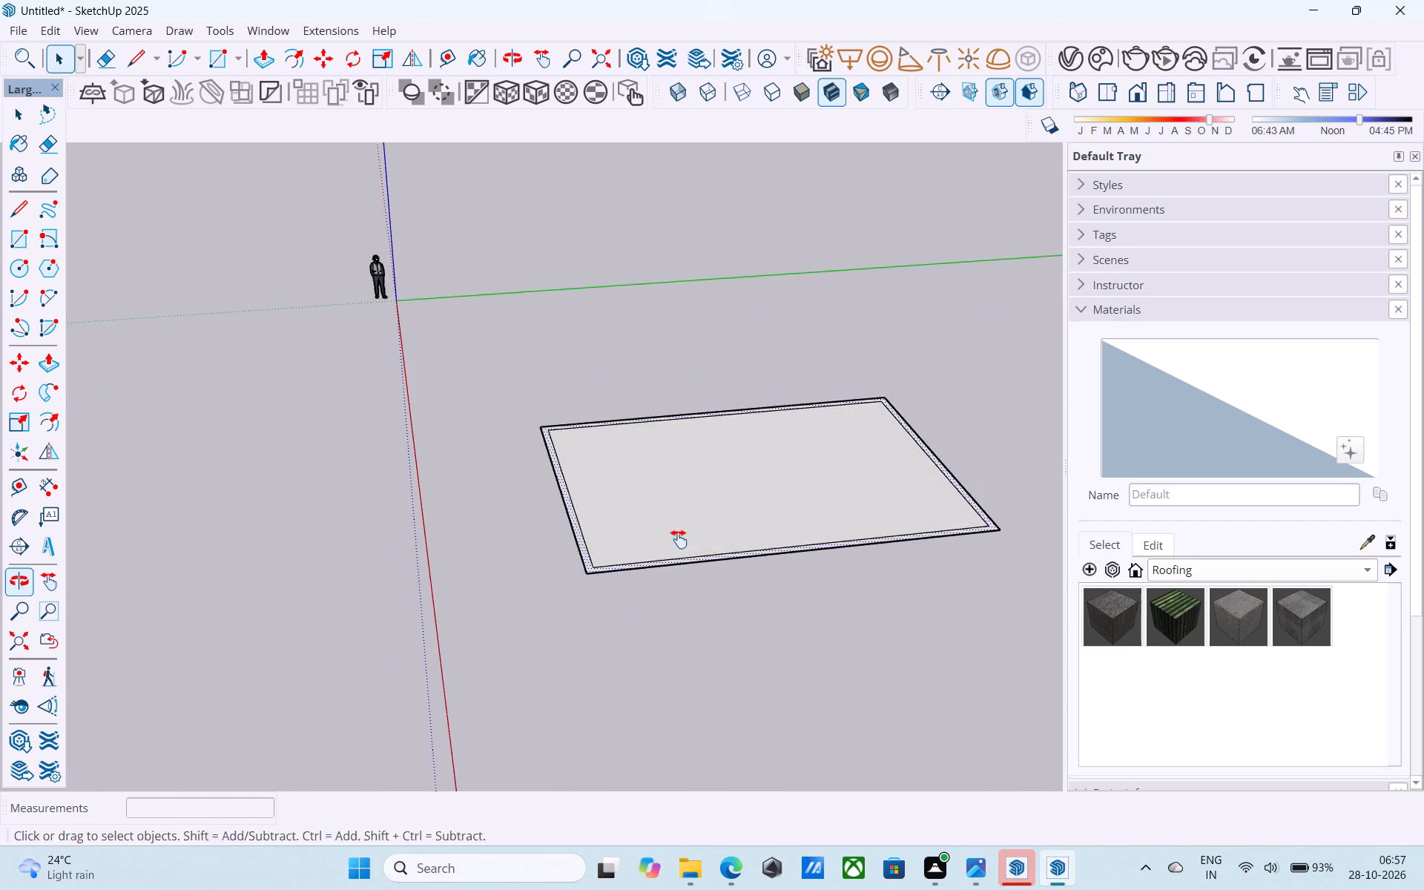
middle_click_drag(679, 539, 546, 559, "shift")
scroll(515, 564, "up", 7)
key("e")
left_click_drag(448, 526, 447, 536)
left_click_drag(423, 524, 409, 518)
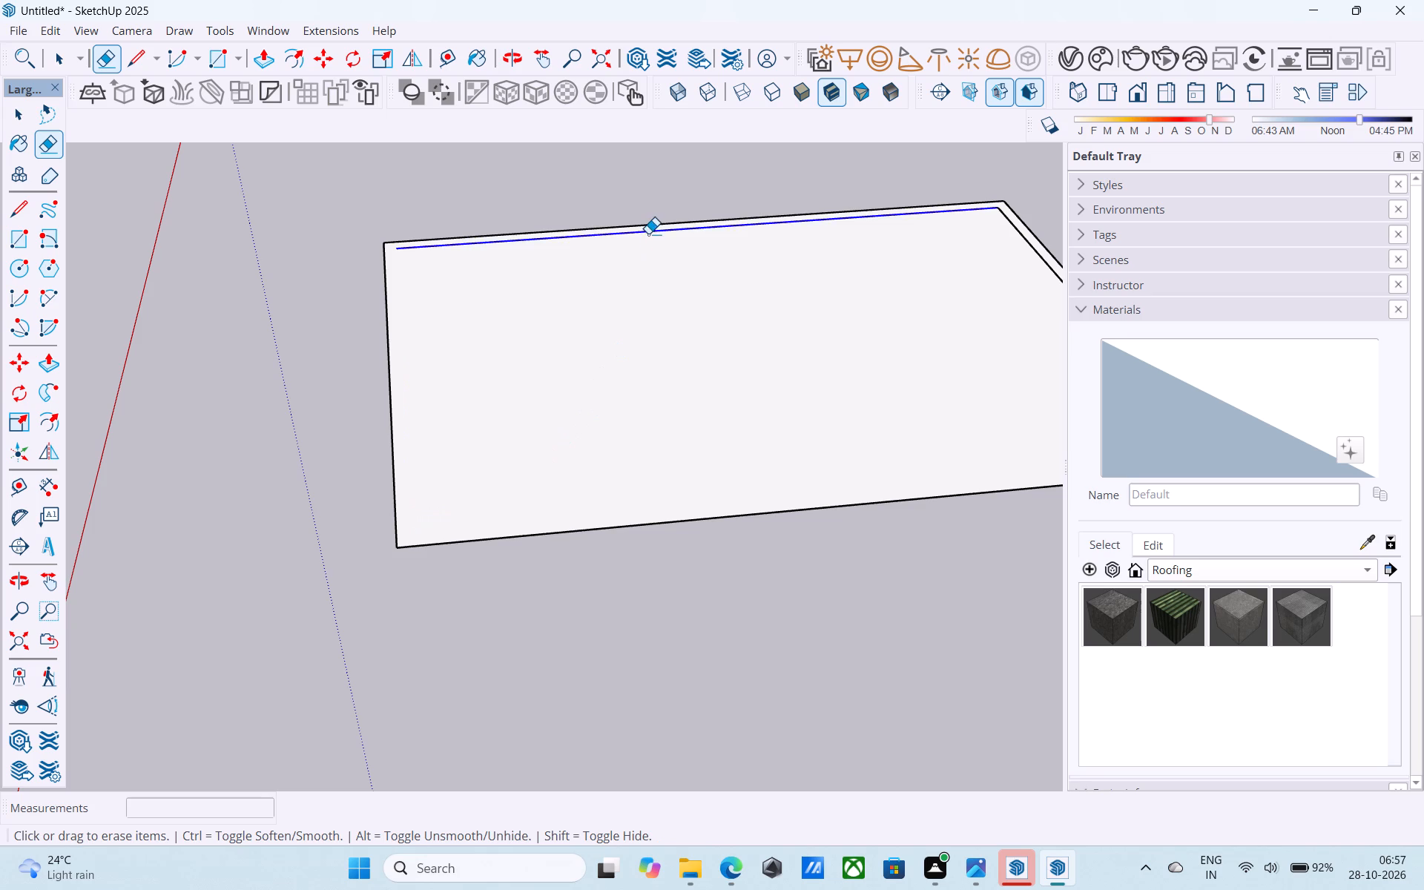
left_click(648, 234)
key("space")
Push/Pull the rectangular face up by 4' to form a solid base.
left_click(654, 353)
key("p")
left_click(654, 353)
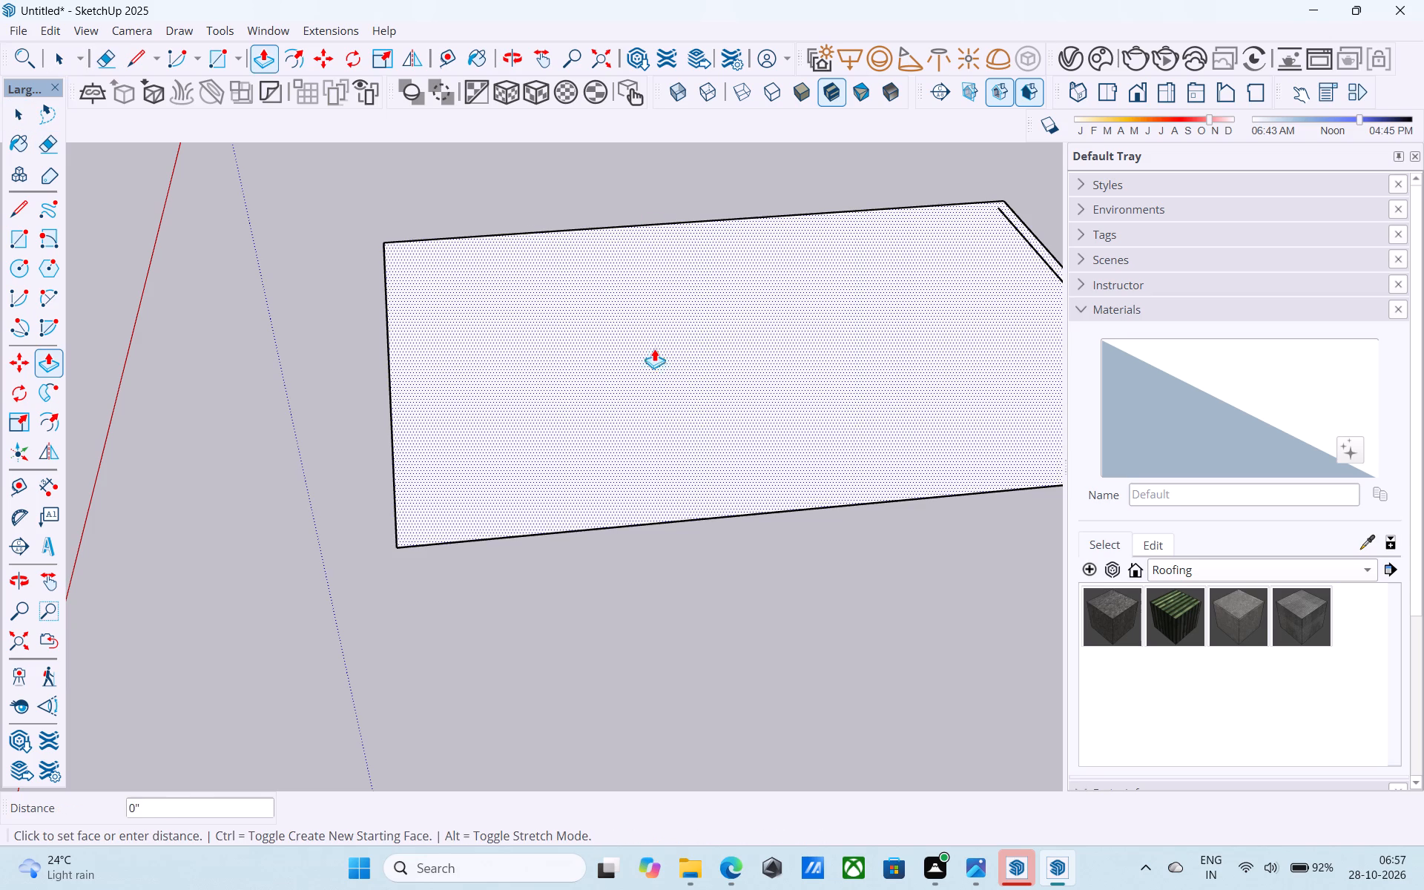
scroll(656, 331, "down", 5)
middle_click_drag(656, 331, 562, 327, "shift")
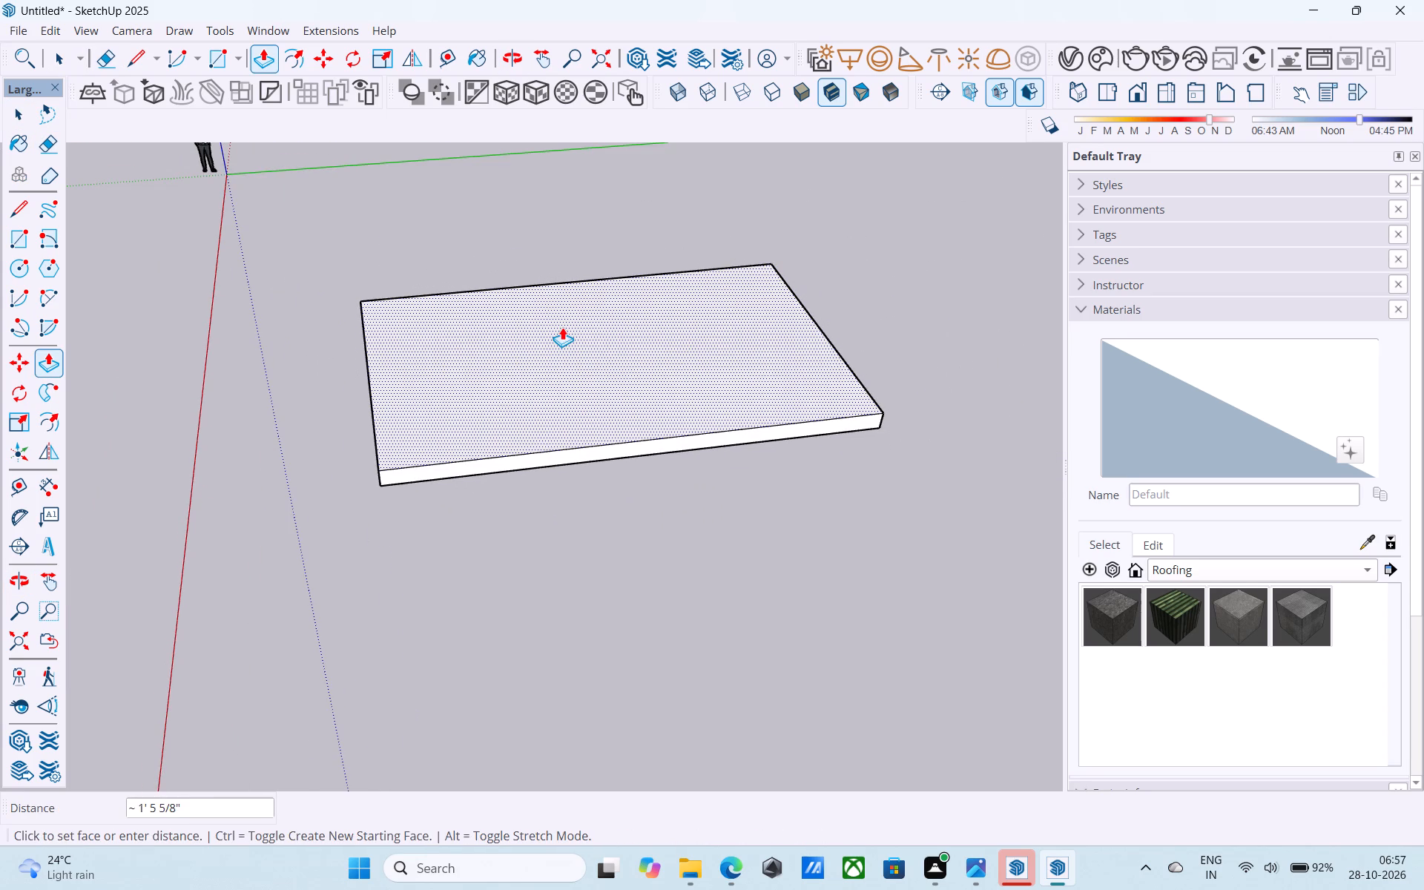
scroll(570, 304, "down", 1)
middle_click_drag(573, 307, 575, 366, "shift")
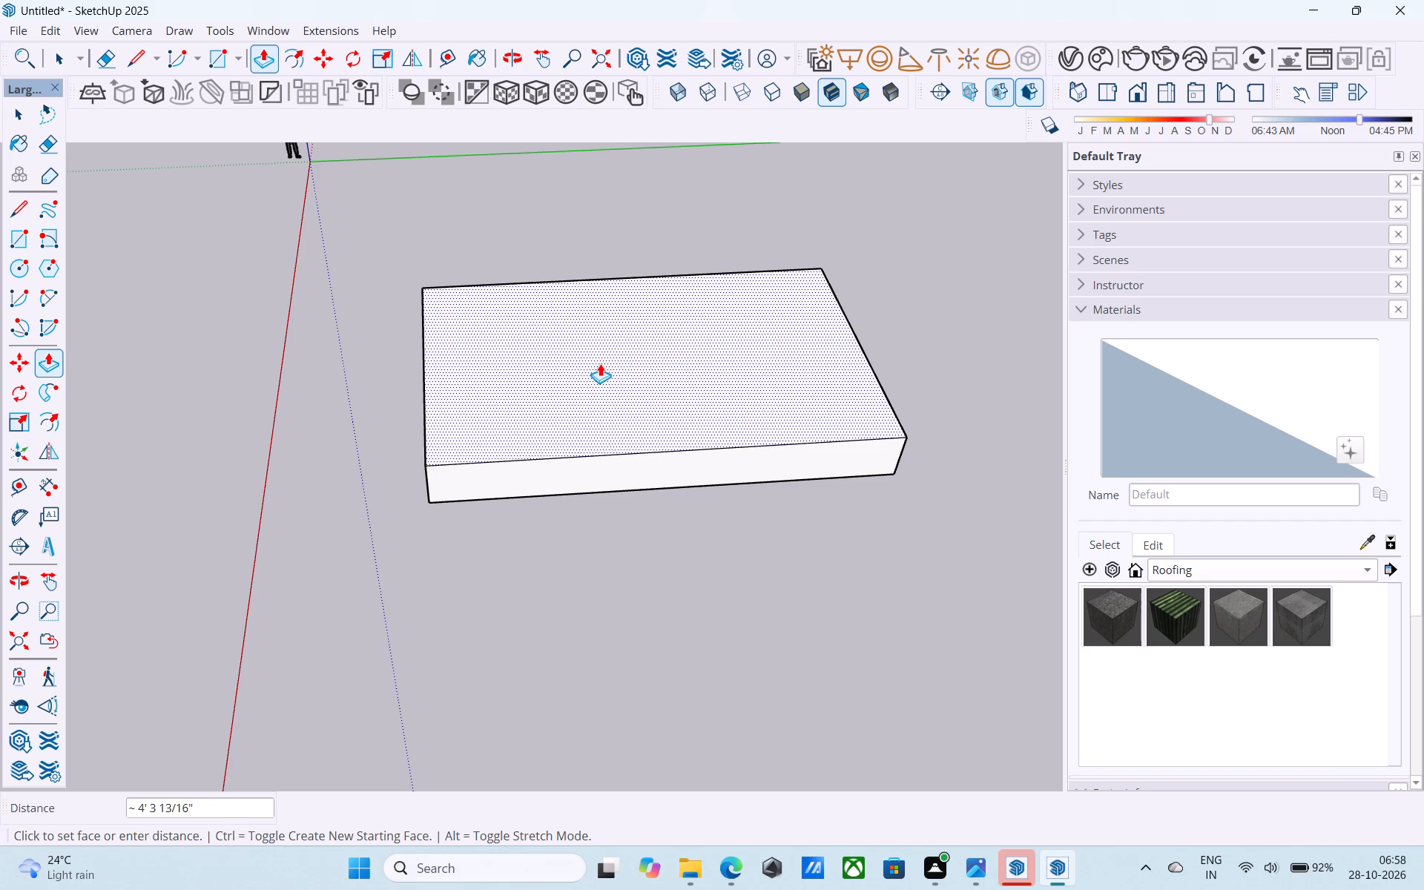
type("4'")
key("Return")
key("space")
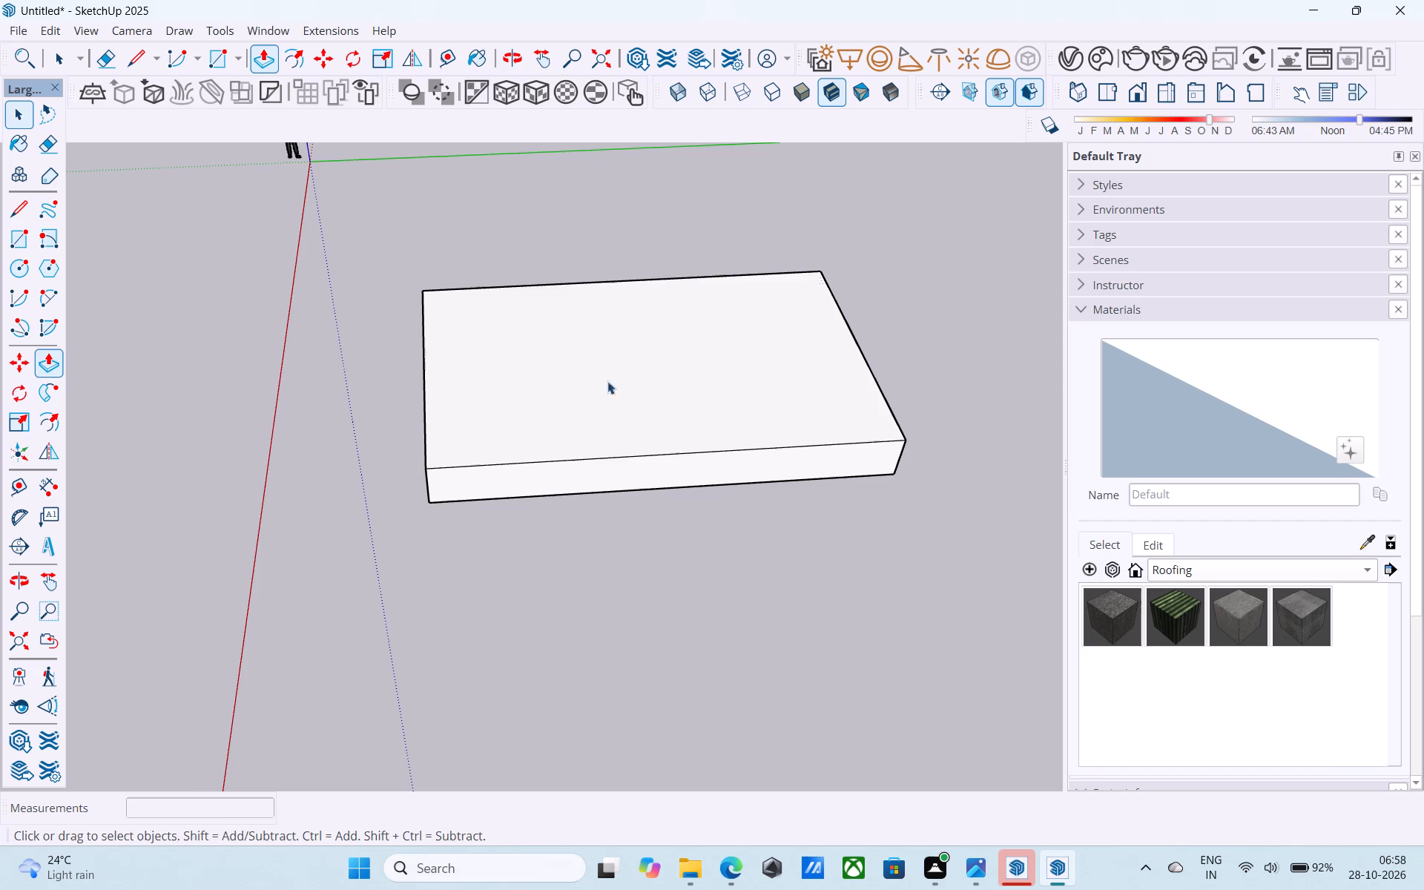
Offset the outline of the base's top face inward by 9".
scroll(615, 417, "down", 4)
middle_click_drag(641, 462, 728, 630, "shift")
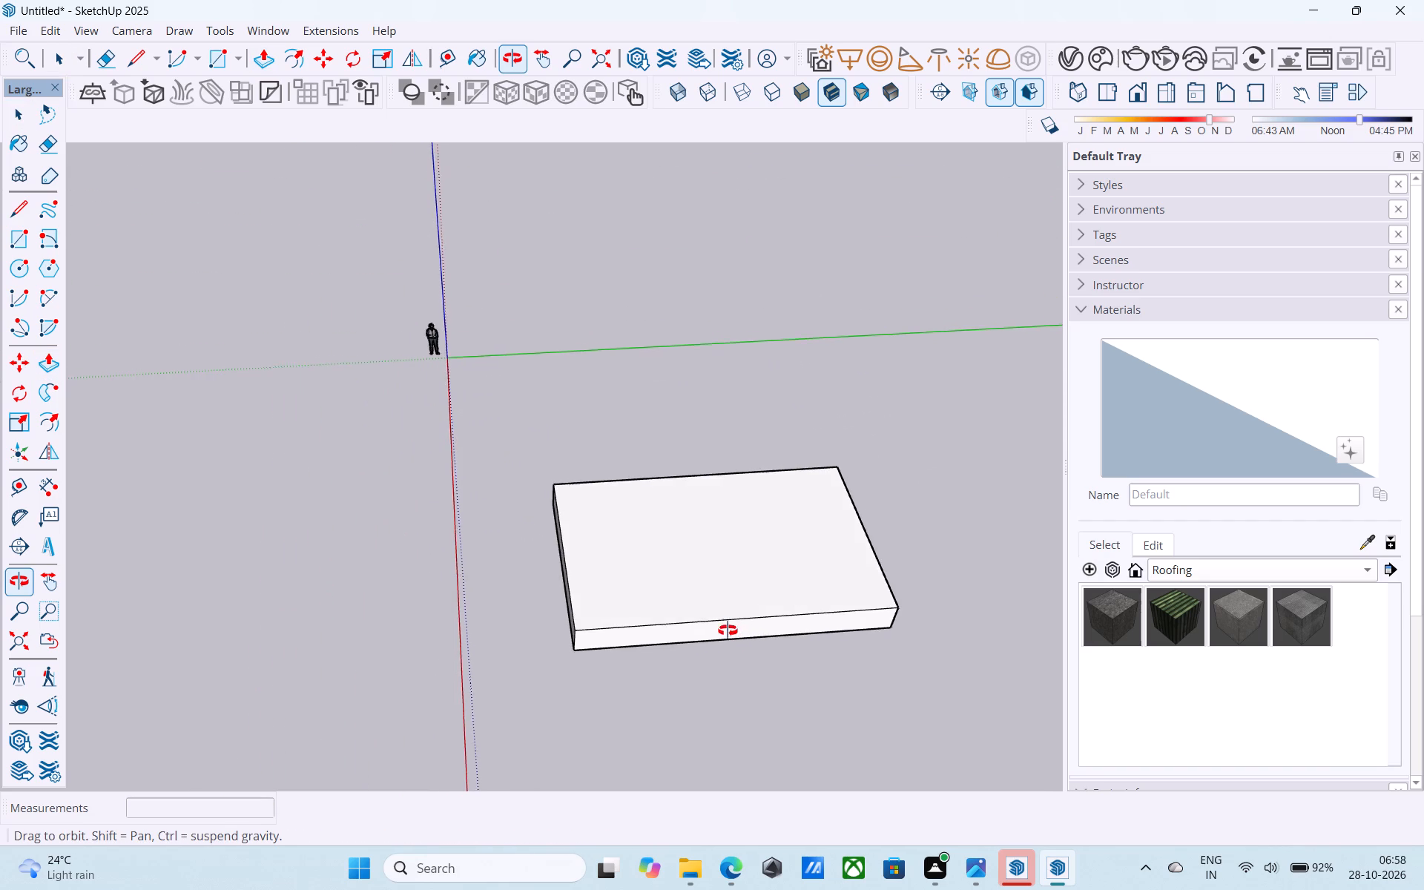
middle_click_drag(728, 630, 736, 599, "shift")
scroll(741, 591, "up", 4)
scroll(748, 583, "down", 4)
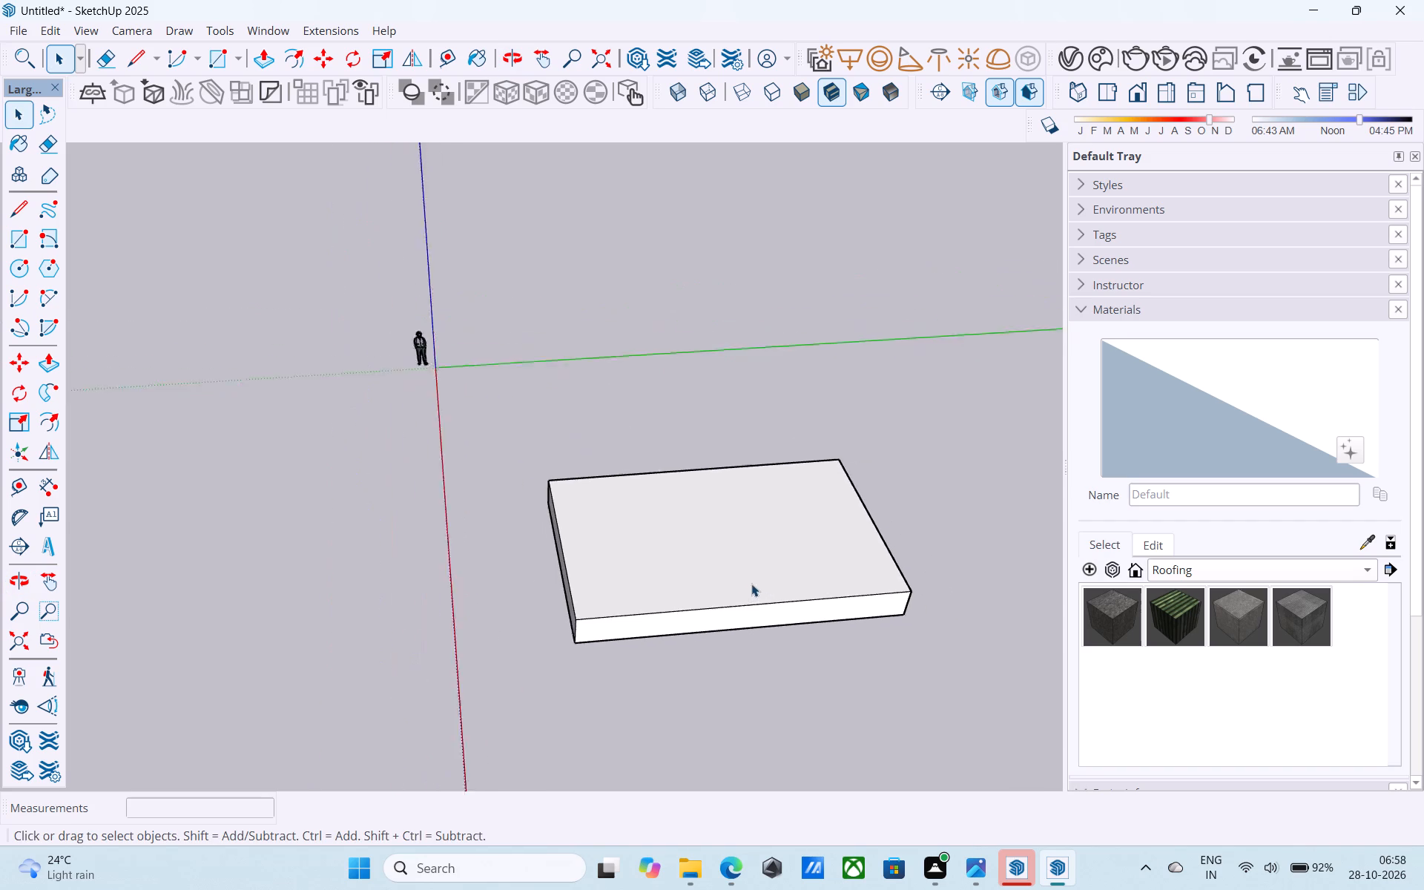
scroll(751, 584, "down", 1)
middle_click_drag(814, 587, 797, 673, "shift")
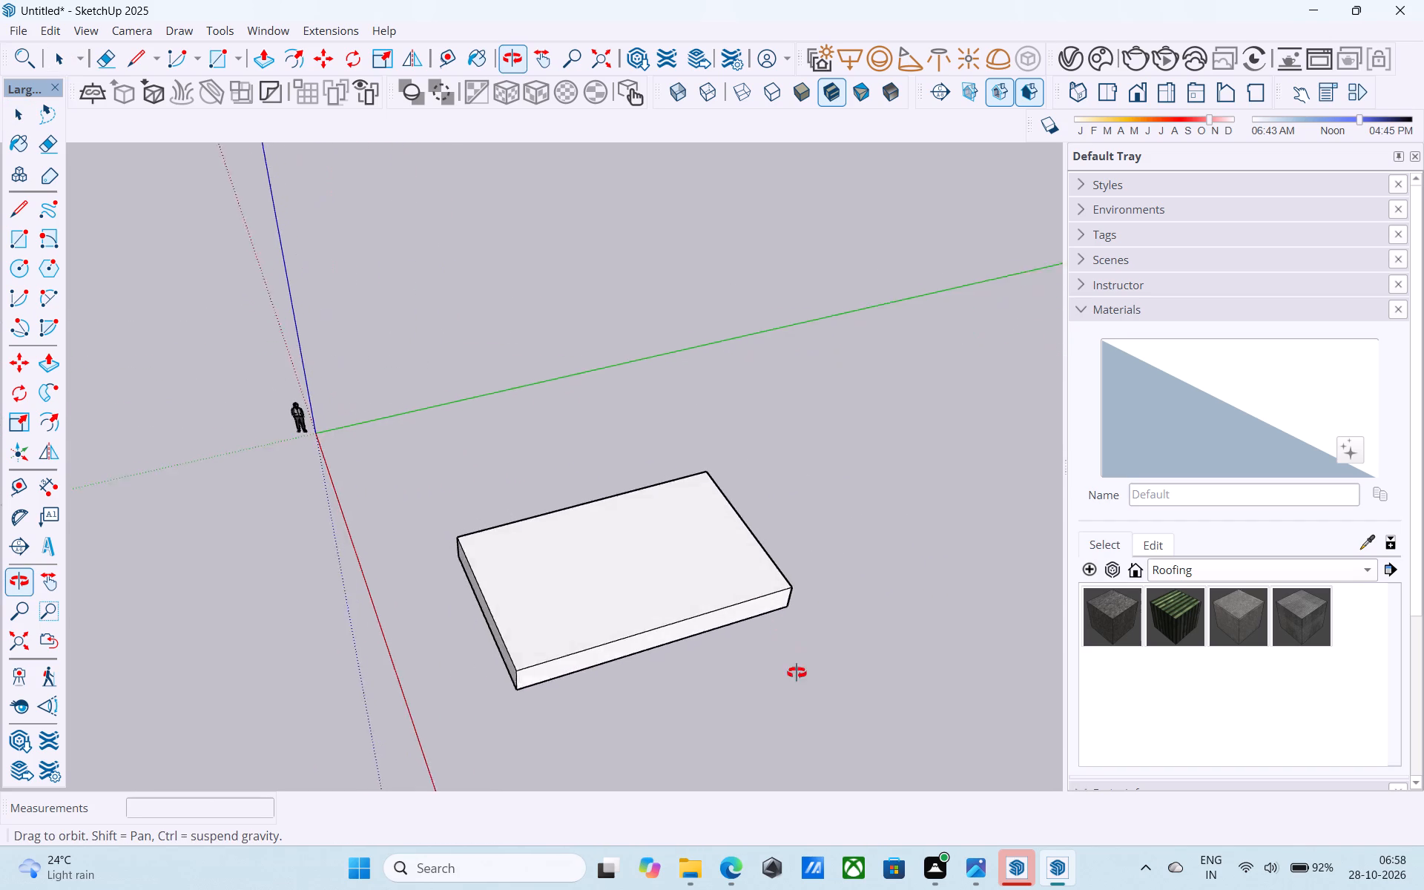
middle_click_drag(797, 673, 802, 739, "shift")
middle_click_drag(731, 695, 677, 706)
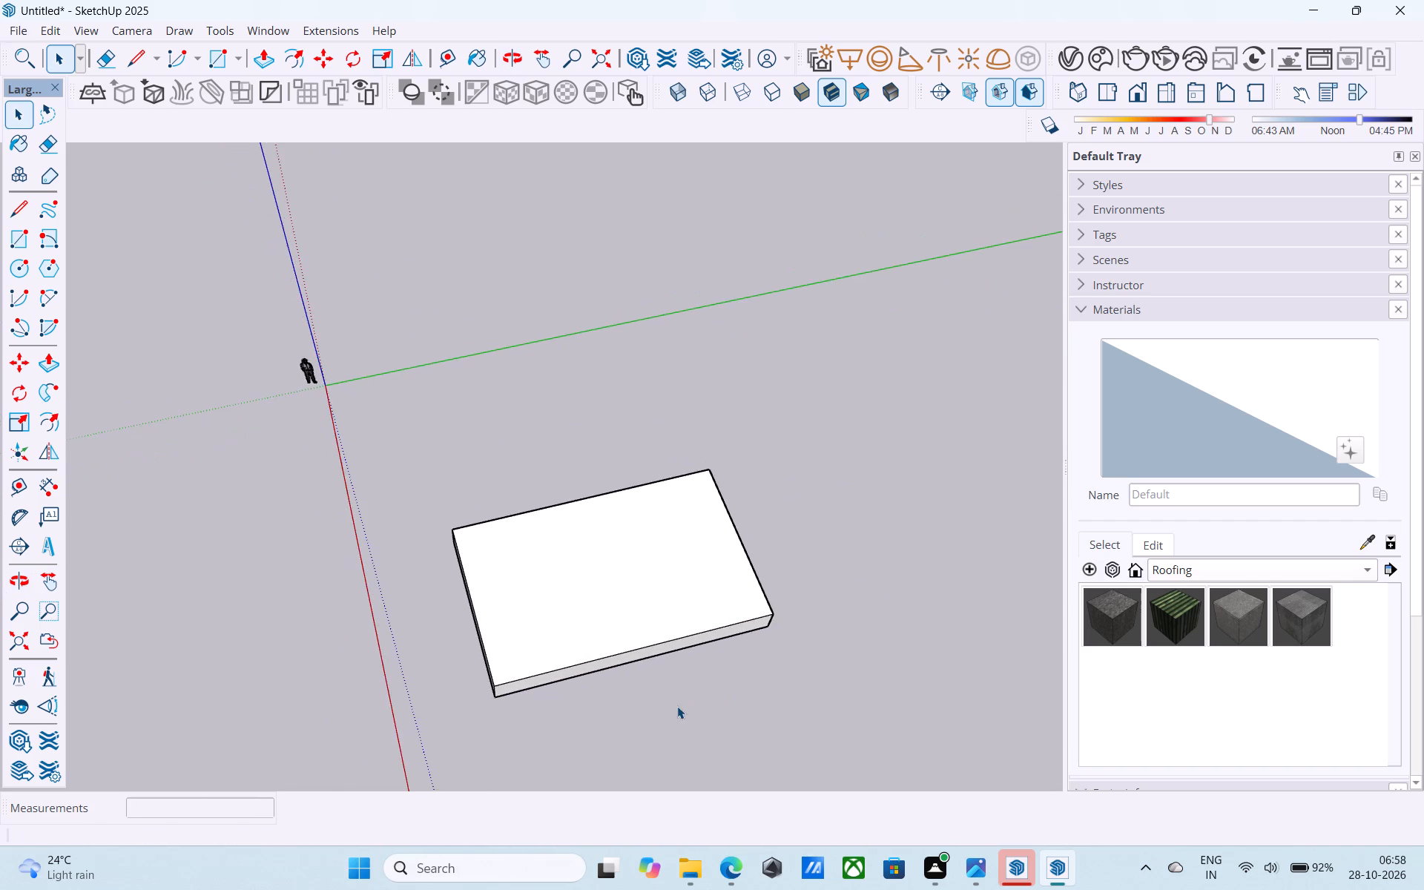
scroll(685, 699, "up", 6)
scroll(699, 685, "down", 1)
middle_click_drag(699, 685, 744, 673)
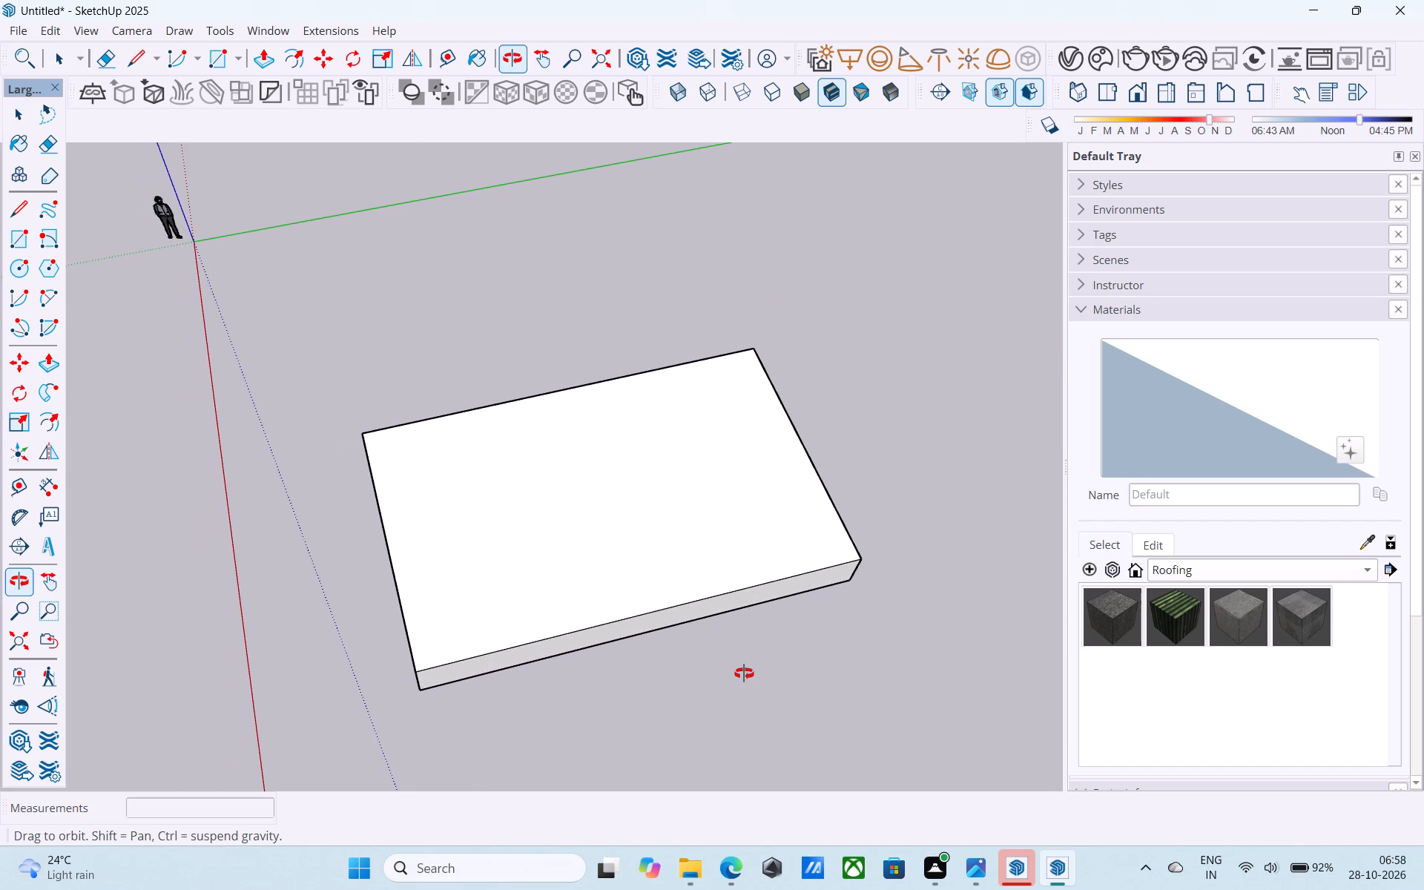
middle_click_drag(744, 673, 742, 677)
left_click(639, 537)
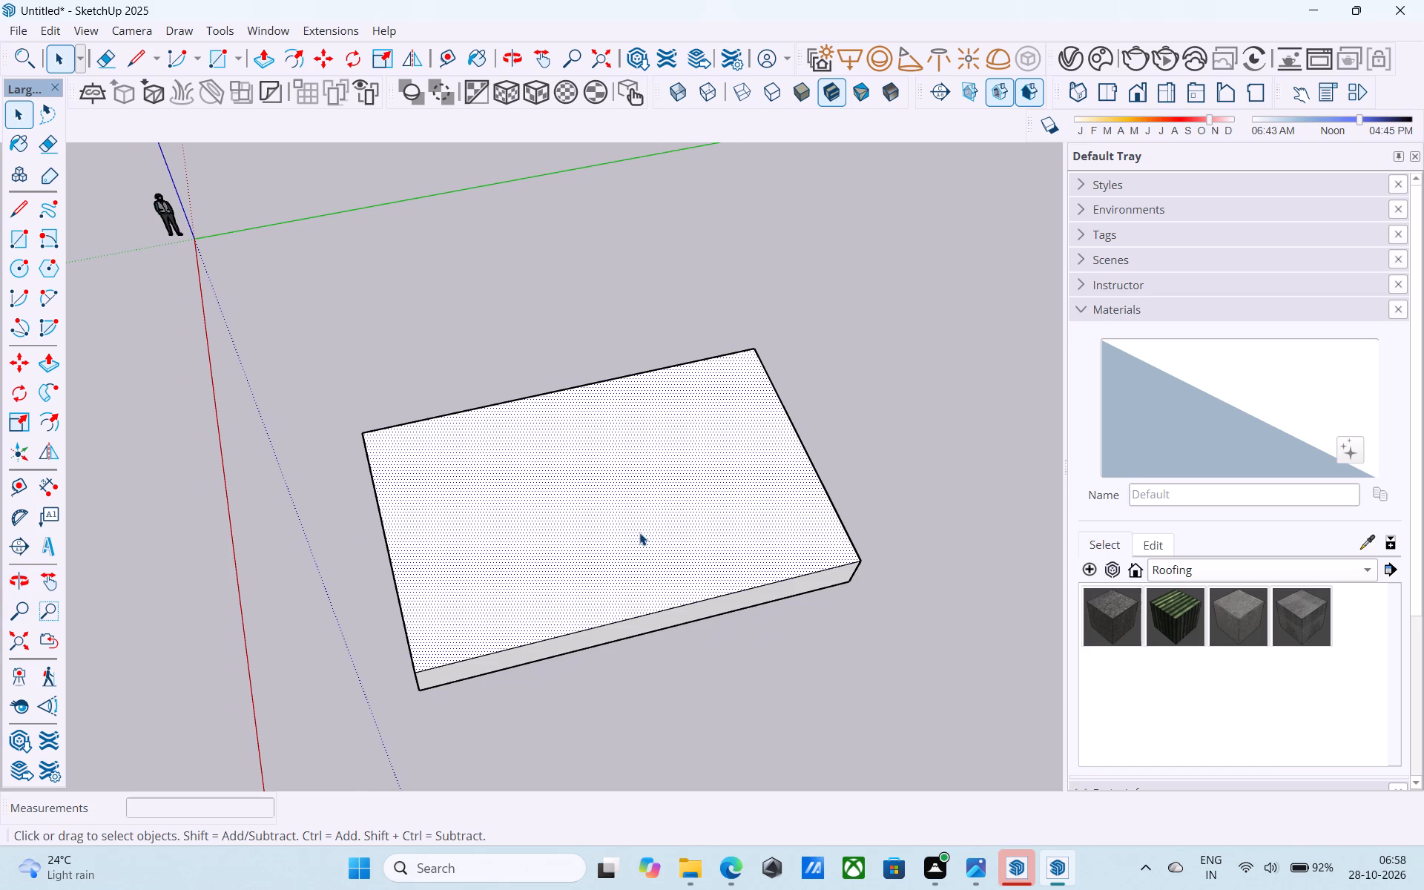
scroll(639, 533, "up", 3)
left_click(639, 533)
key("f")
left_click(639, 533)
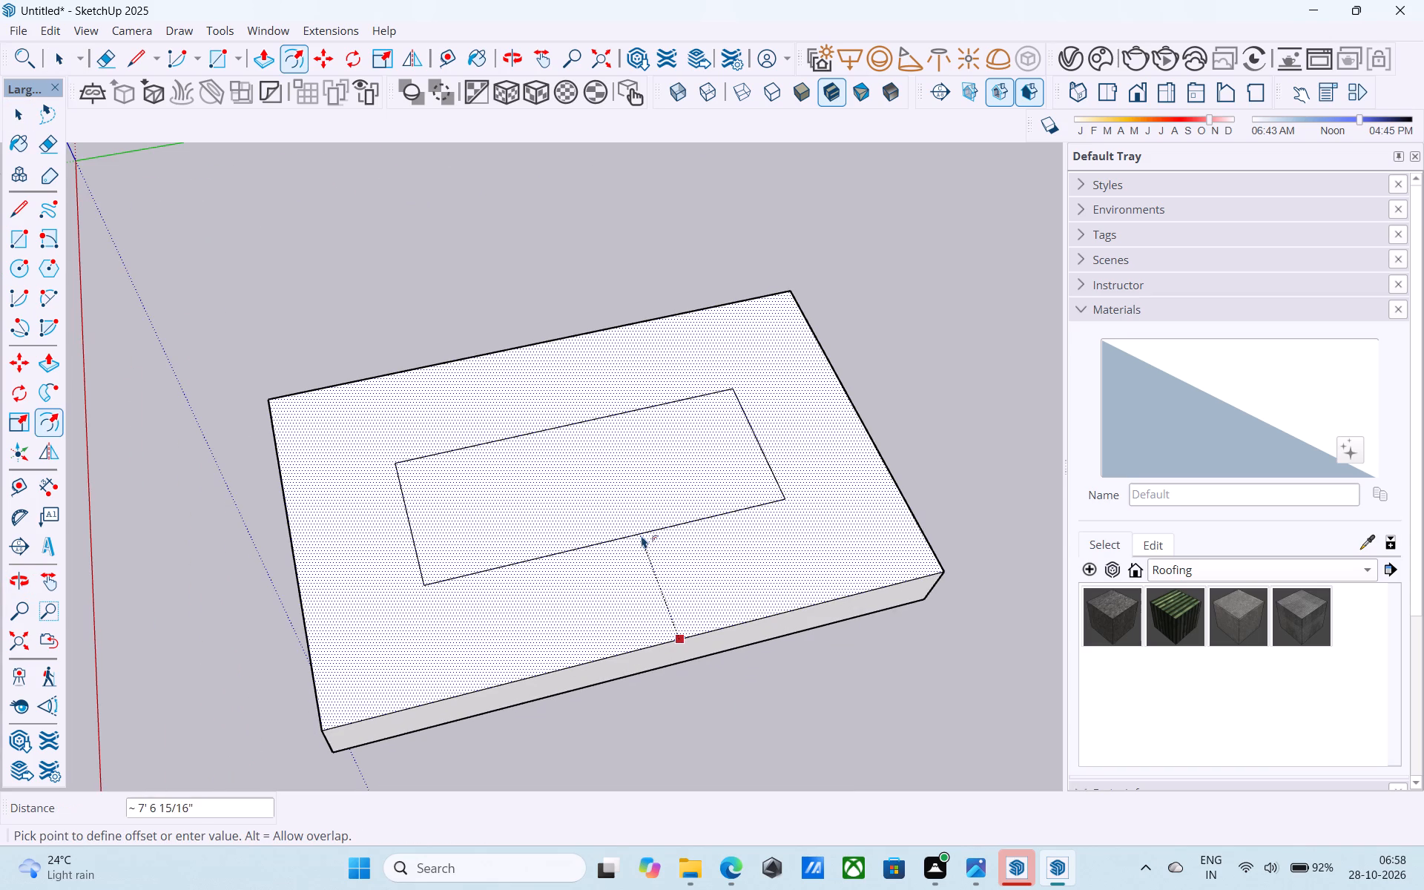
key("9")
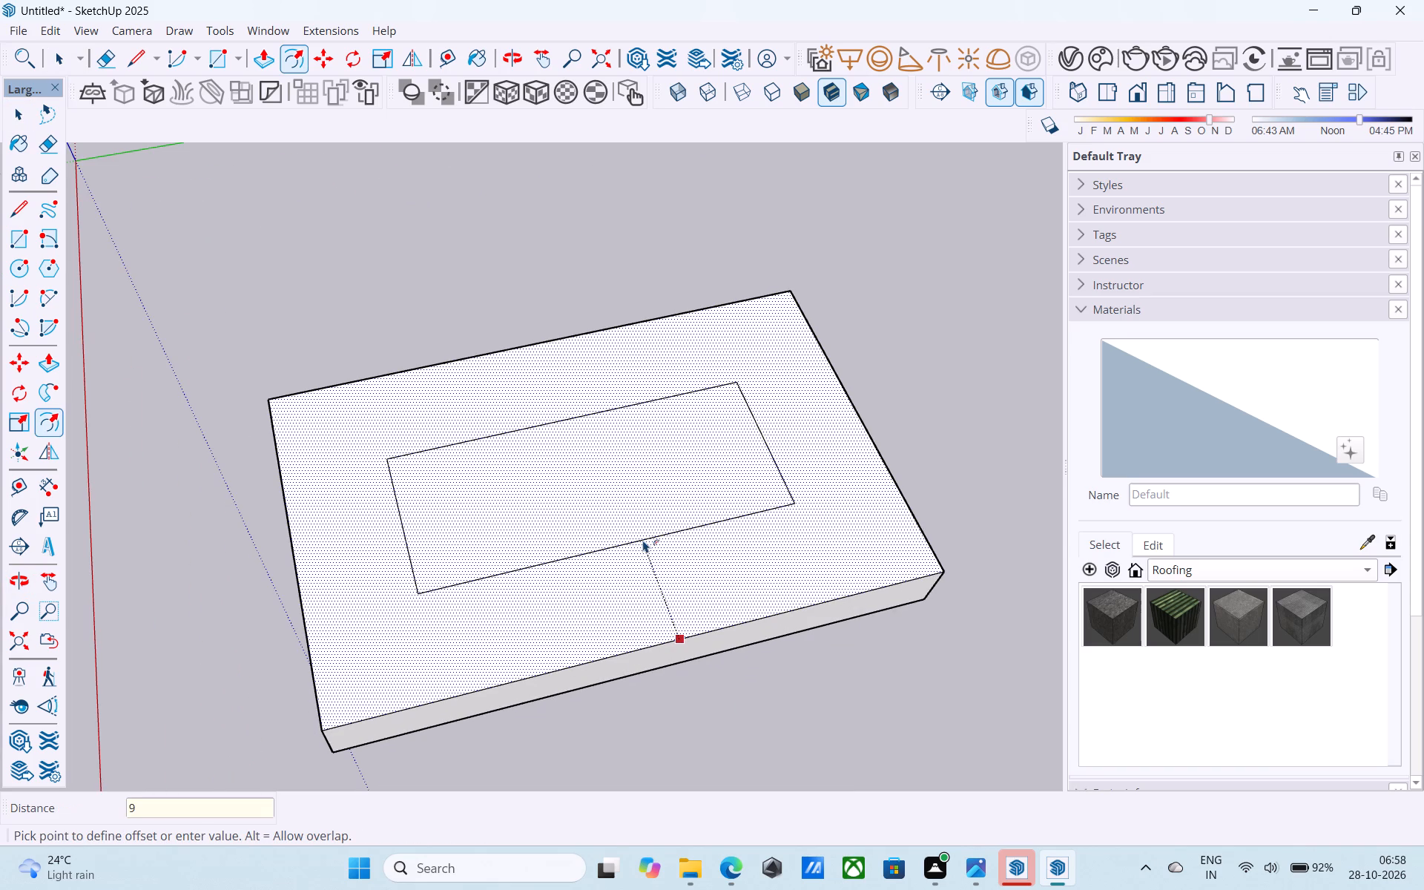
key("shift+quotedbl")
key("Return")
key("space")
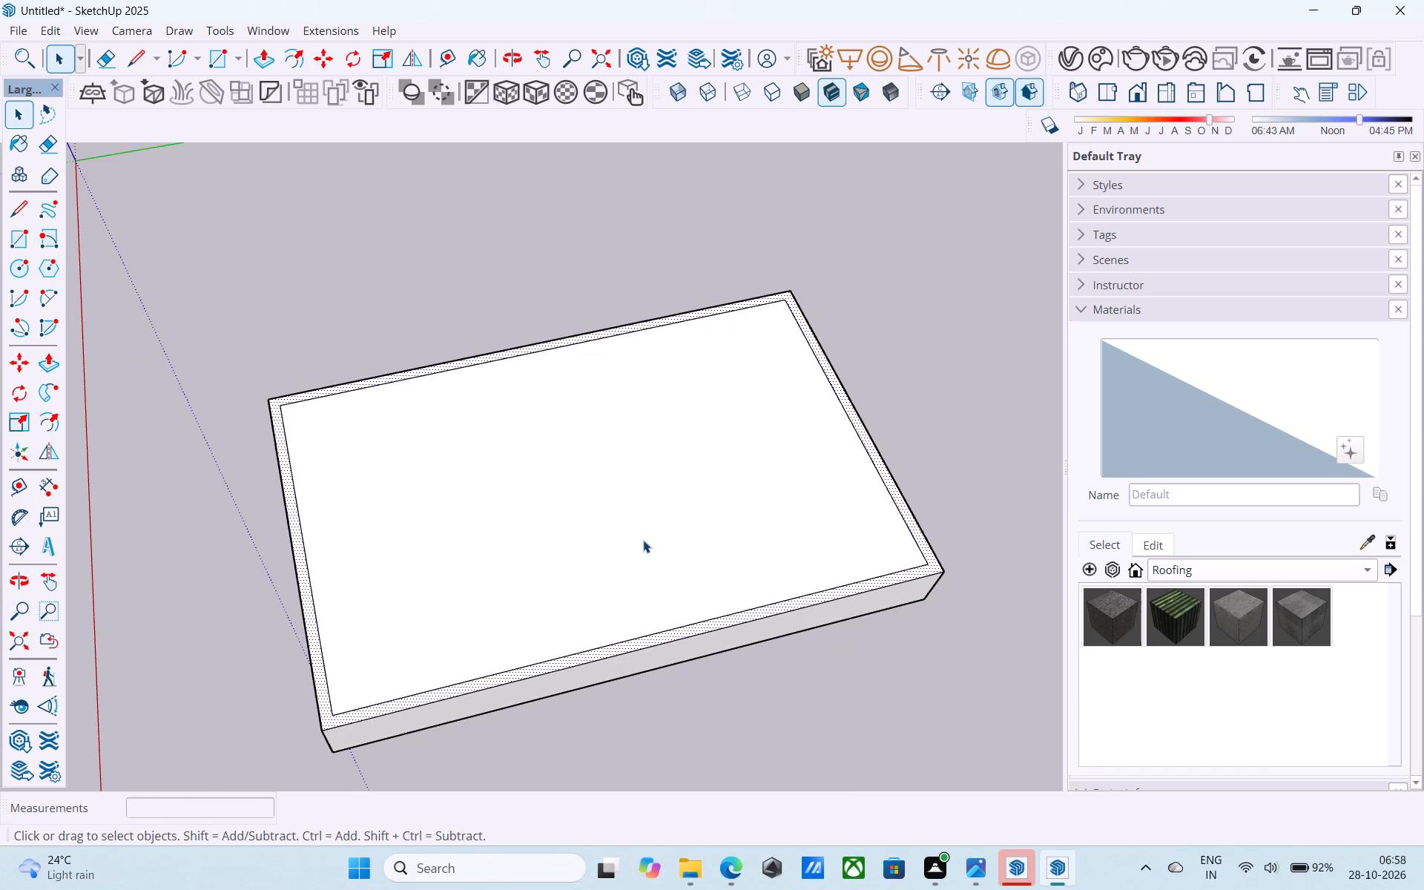
Examine the base and the offset rim on its top face from several sides.
scroll(629, 621, "down", 7)
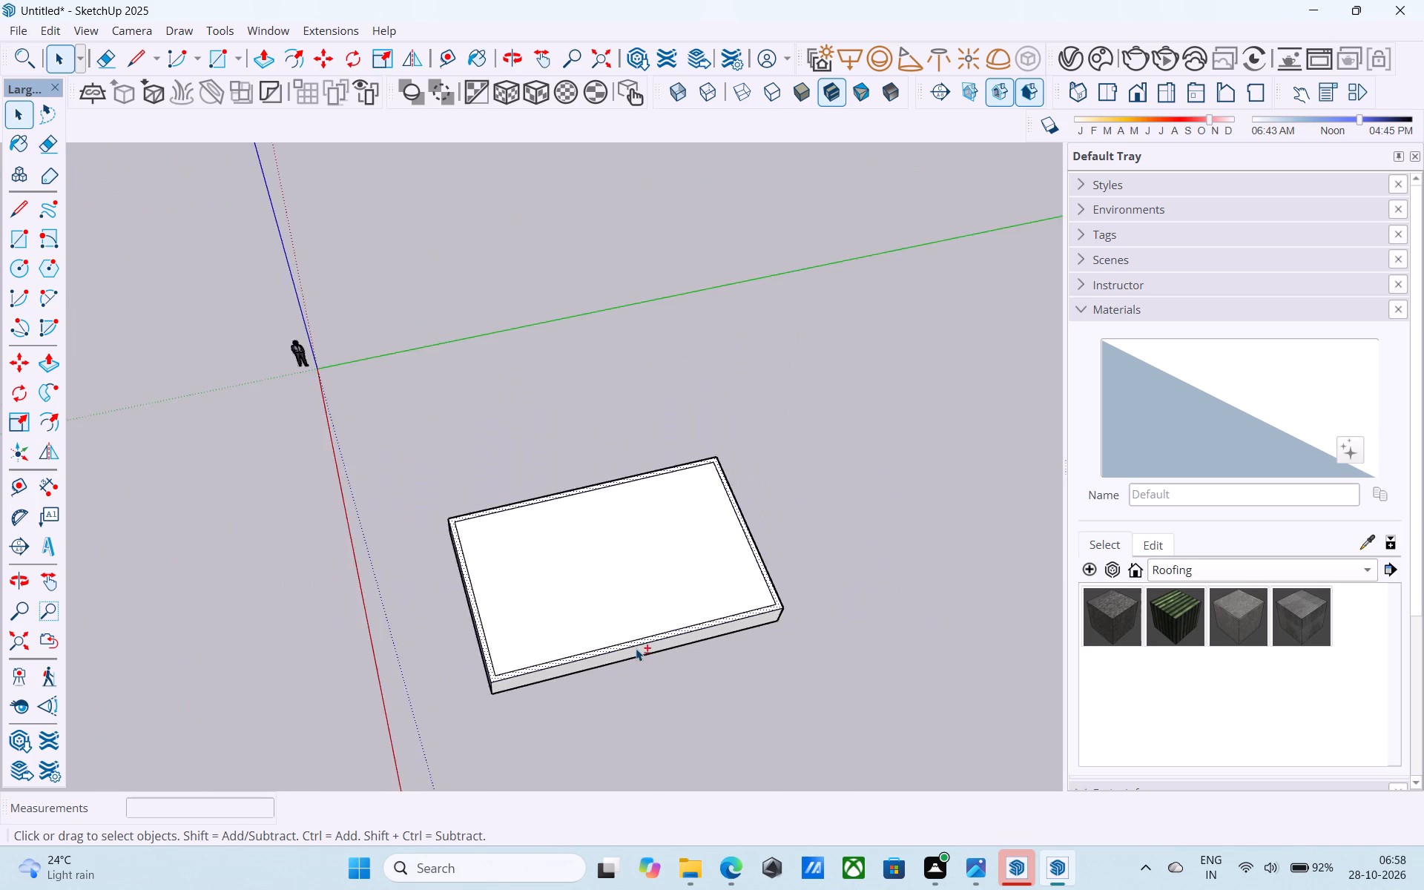
scroll(636, 648, "down", 2)
middle_click_drag(638, 649, 444, 644, "shift")
scroll(441, 689, "up", 4)
middle_click_drag(698, 711, 694, 660, "shift")
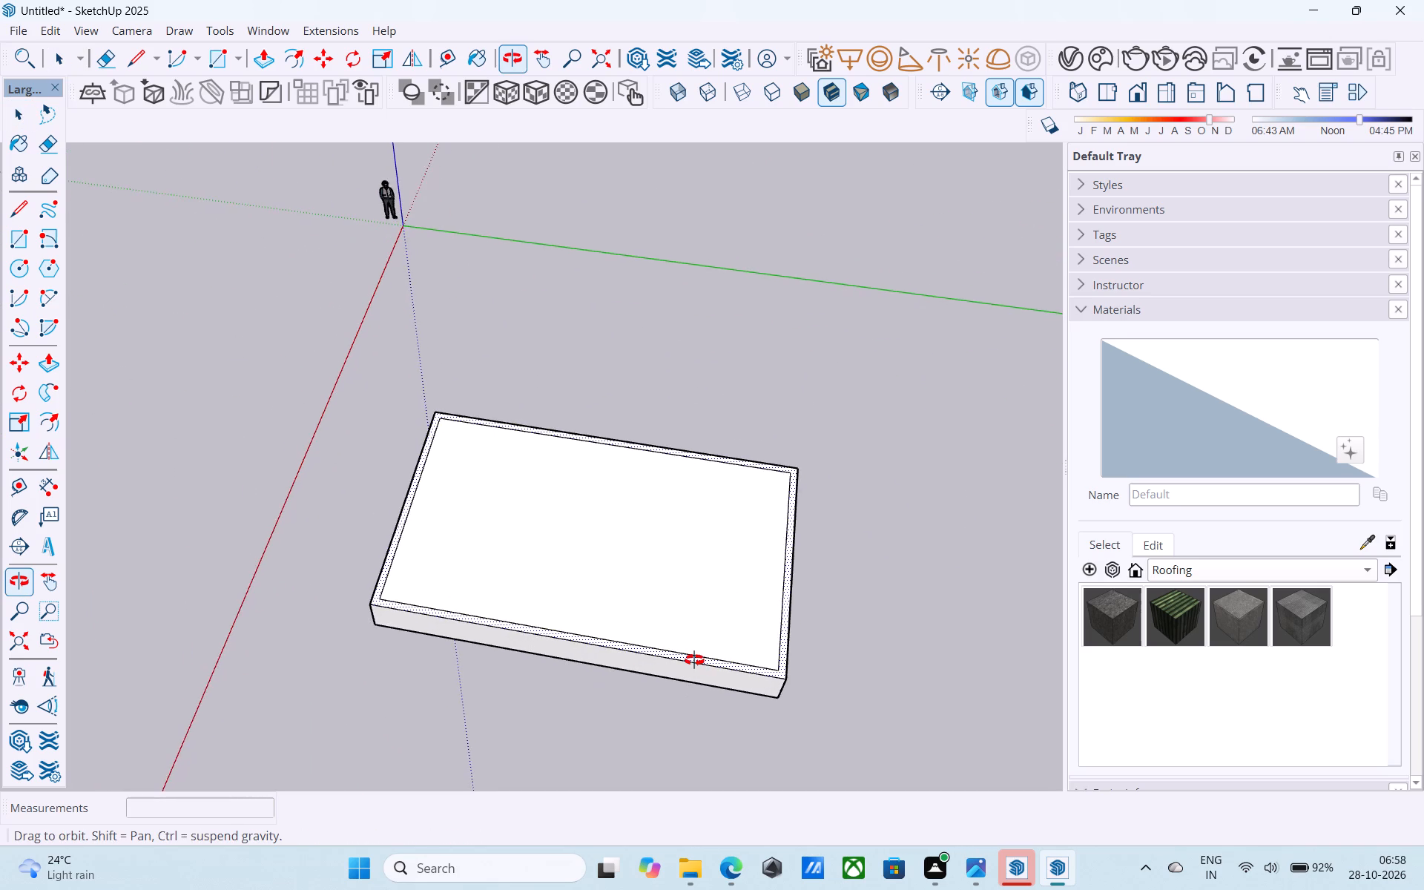
middle_click_drag(694, 660, 787, 636, "shift")
scroll(790, 636, "up", 1)
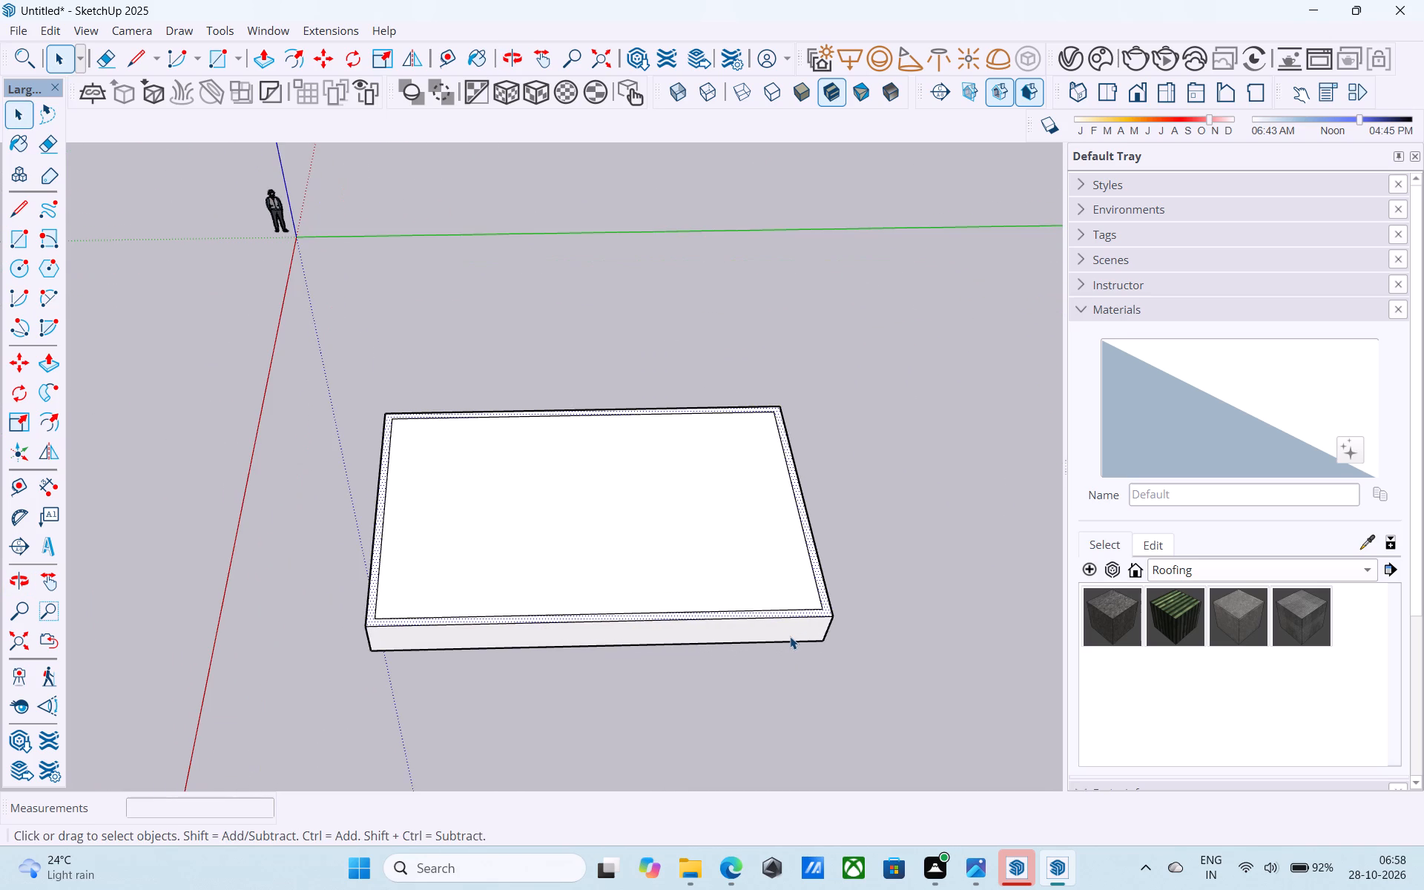
scroll(790, 636, "down", 1)
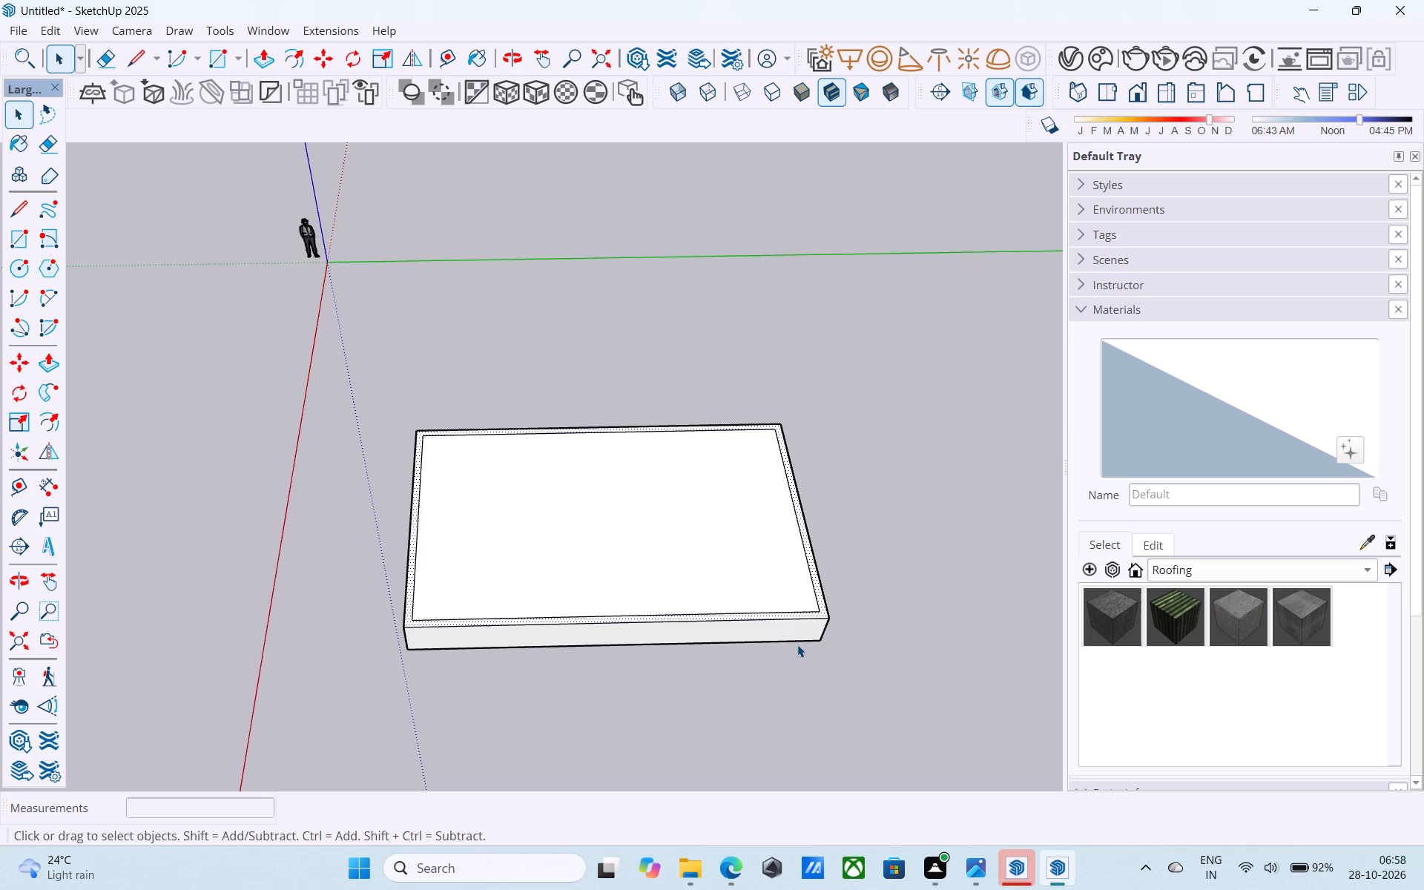
middle_click_drag(521, 578, 963, 528)
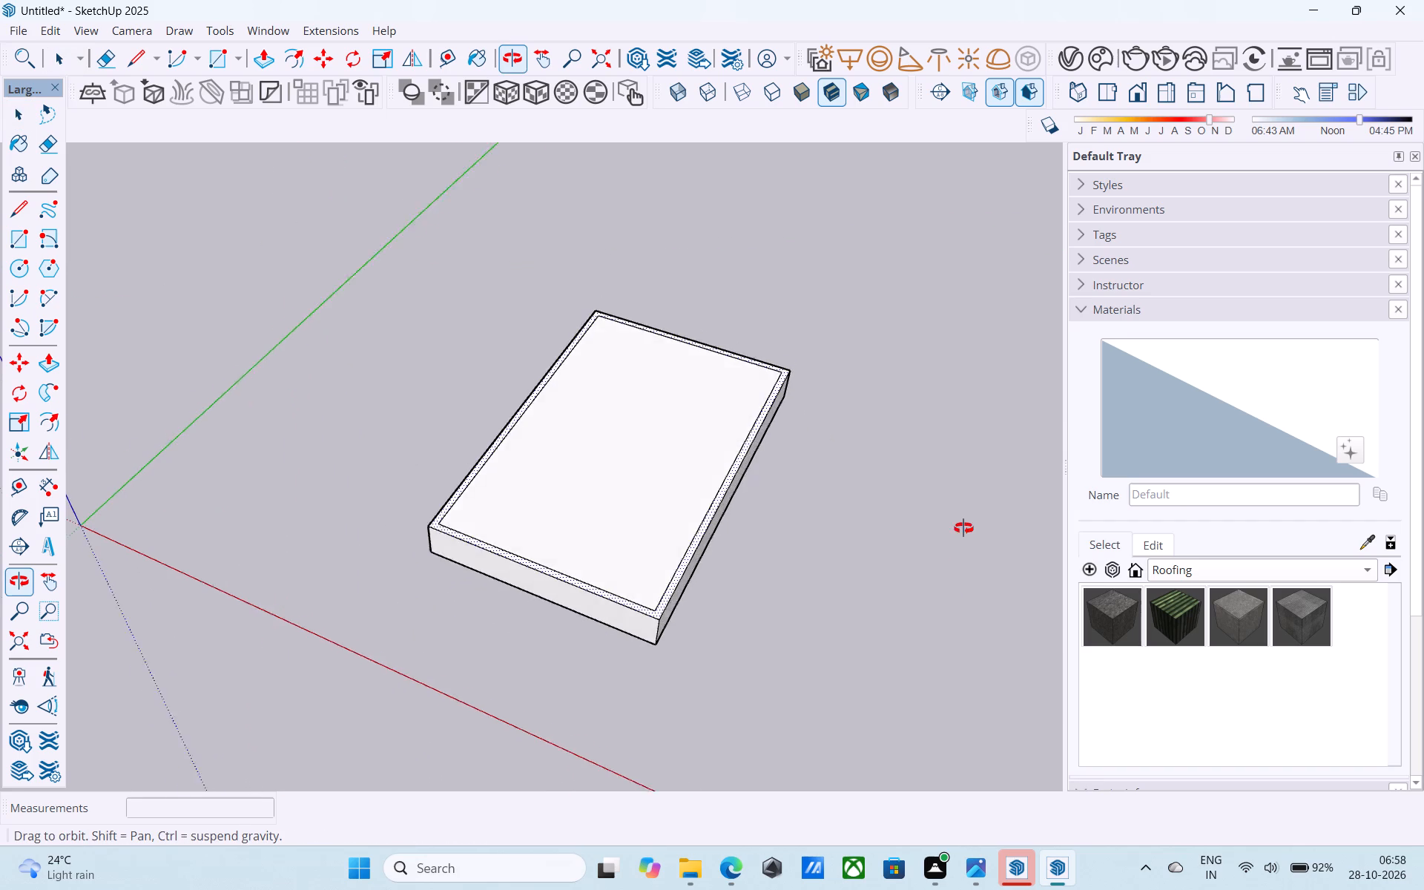
middle_click_drag(963, 528, 952, 455)
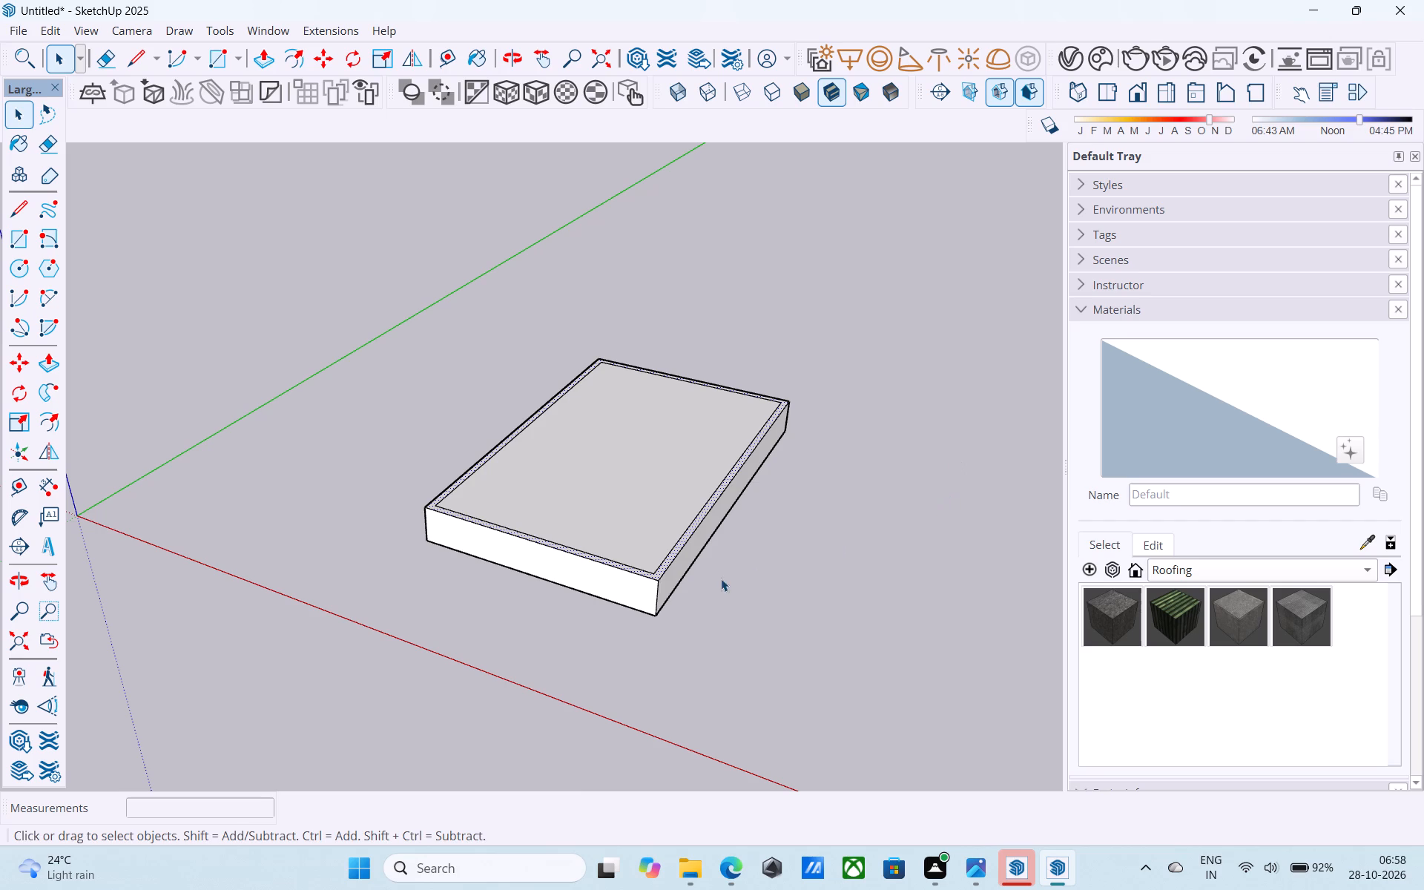
middle_click_drag(758, 560, 559, 616)
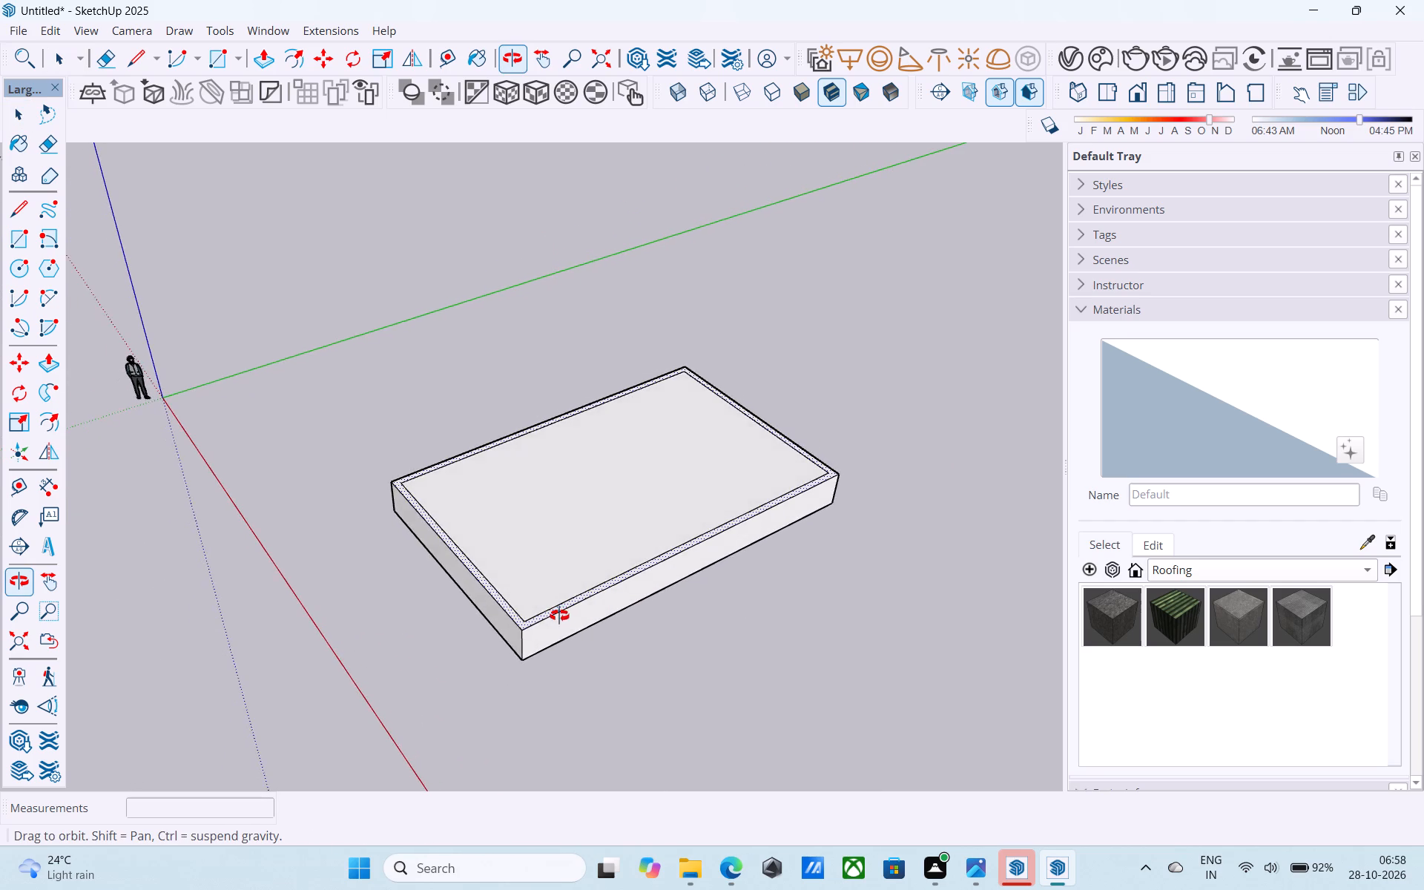
middle_click_drag(559, 616, 548, 670)
Copy the front long inner offset edge 4' inward across the top face, along the short inner edges.
scroll(478, 617, "up", 4)
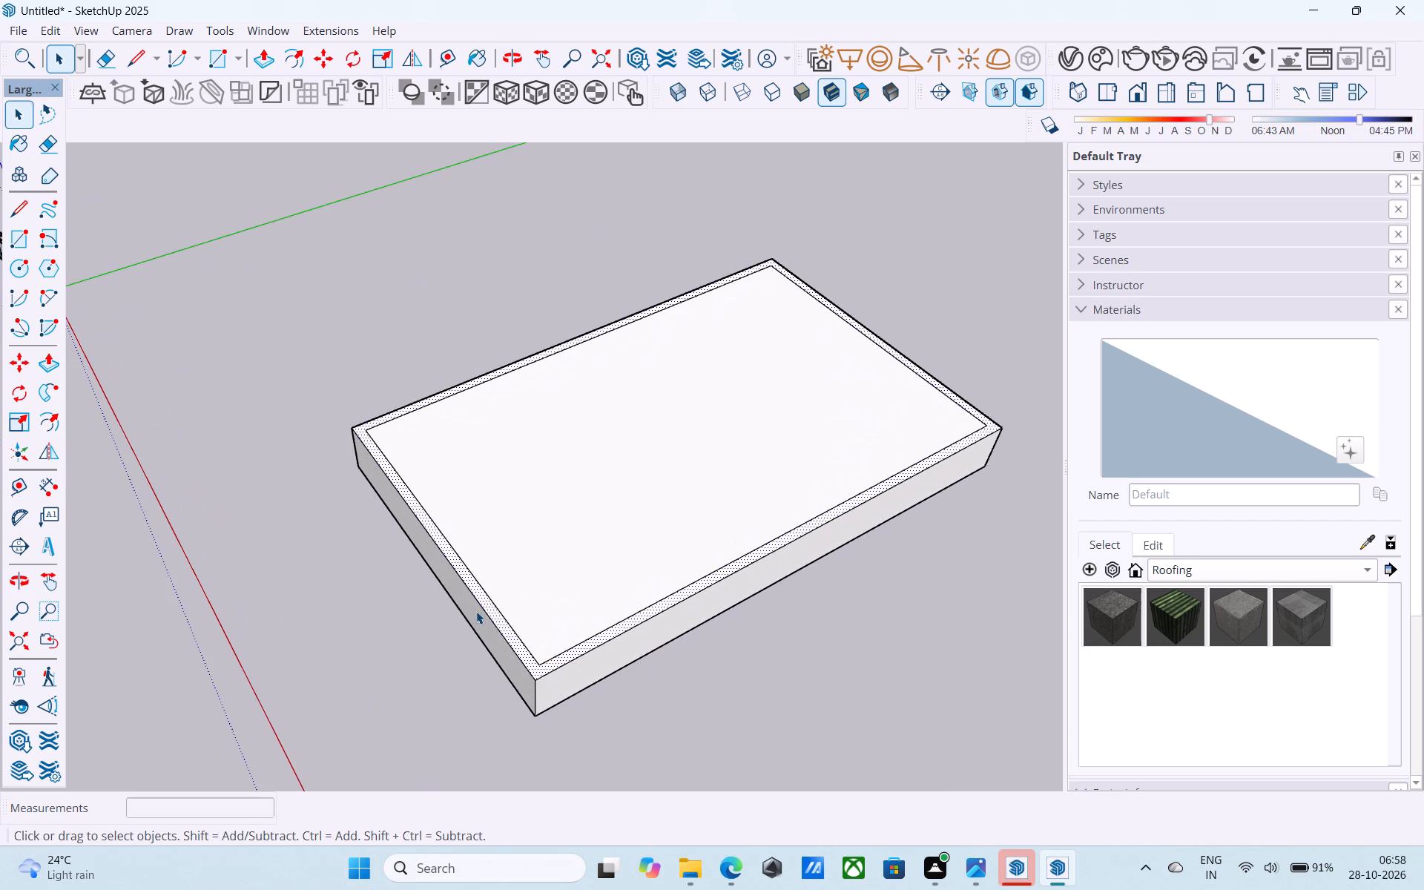
scroll(469, 582, "up", 1)
middle_click_drag(469, 582, 501, 584)
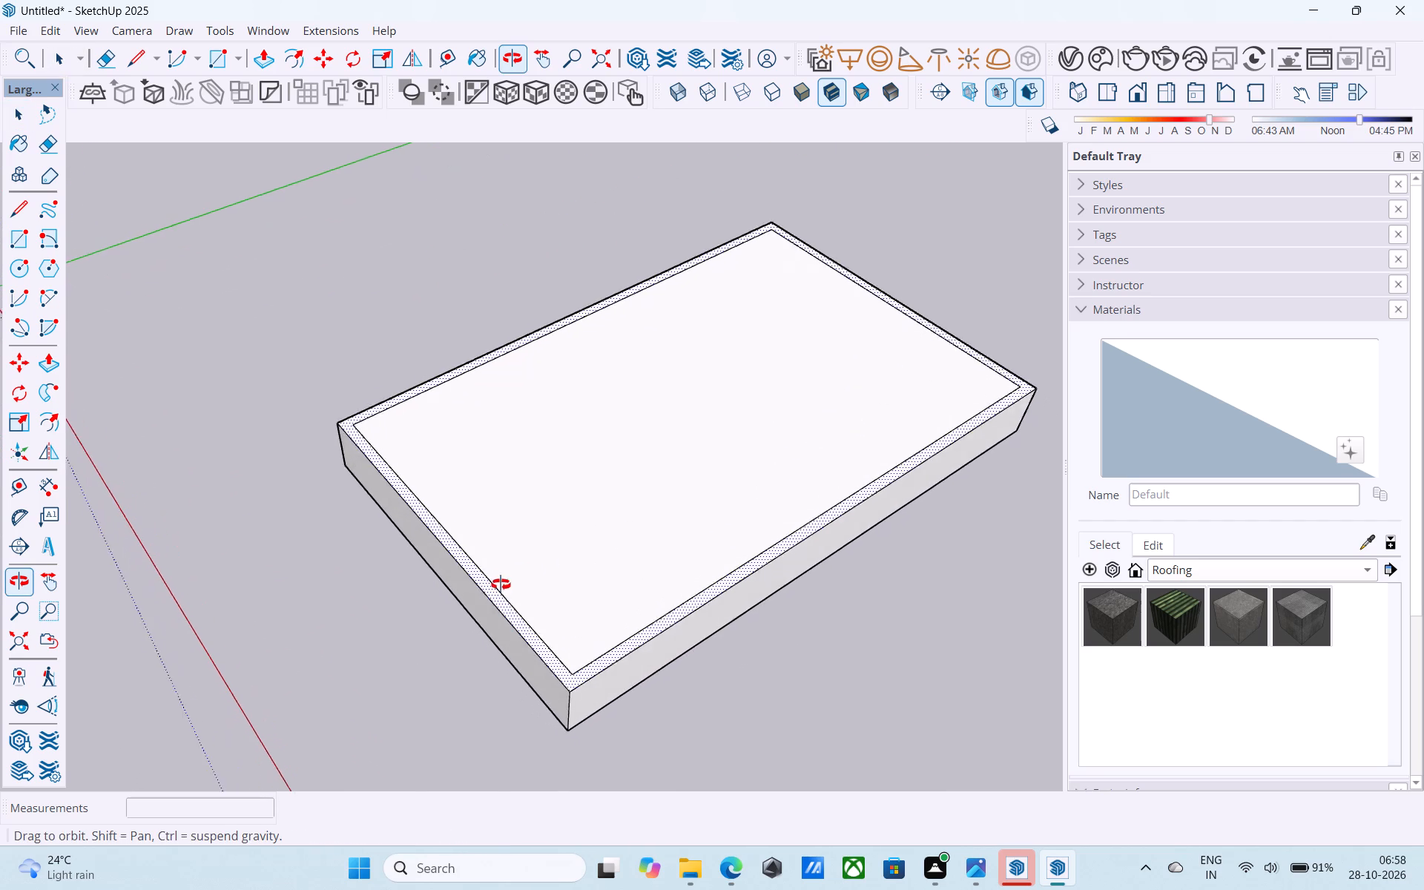
middle_click_drag(501, 584, 515, 587)
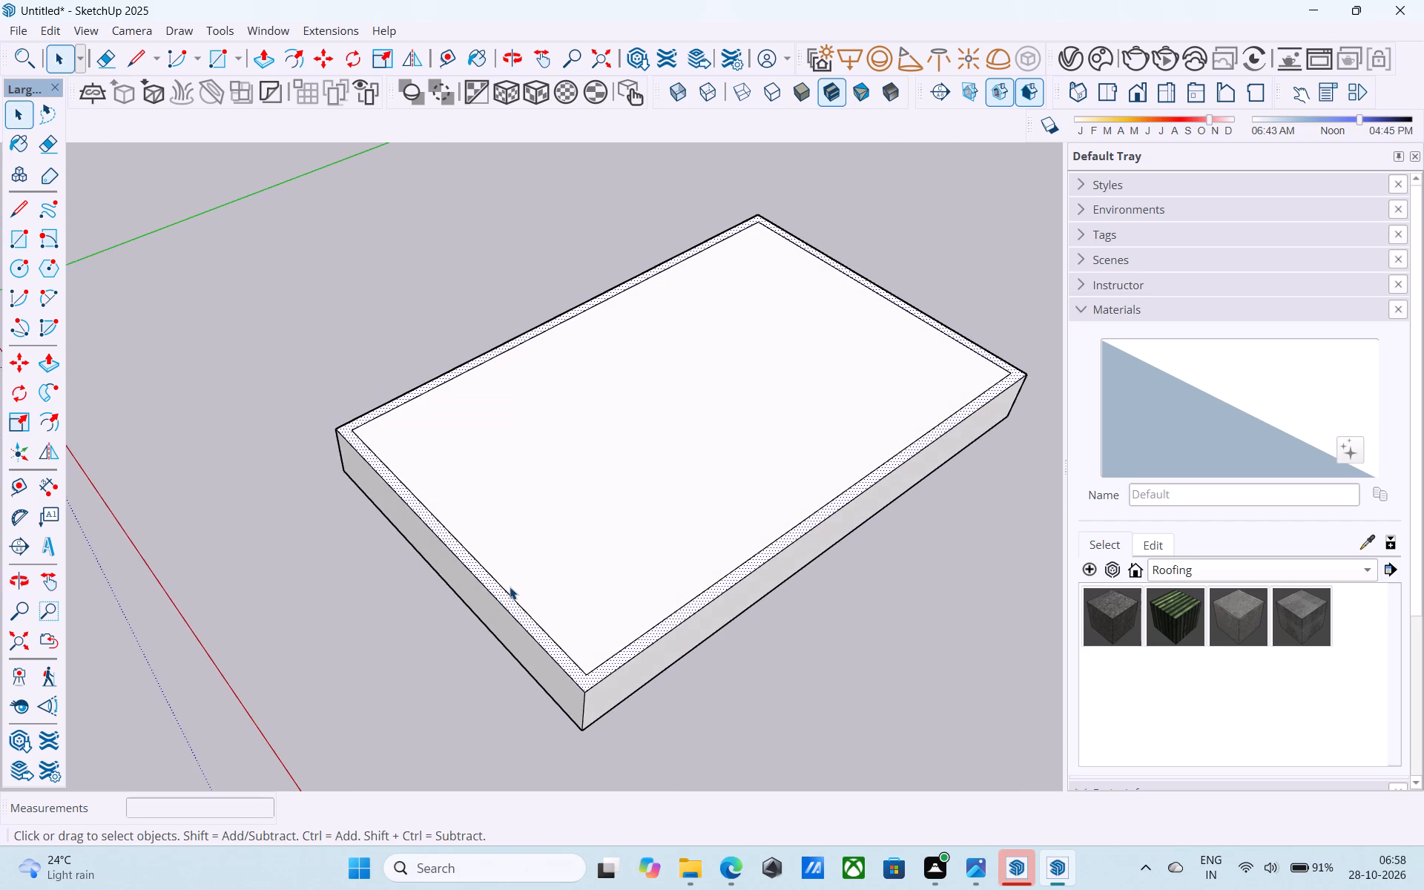
scroll(510, 587, "down", 3)
middle_click_drag(510, 587, 490, 578)
middle_click(490, 578)
scroll(538, 627, "up", 4)
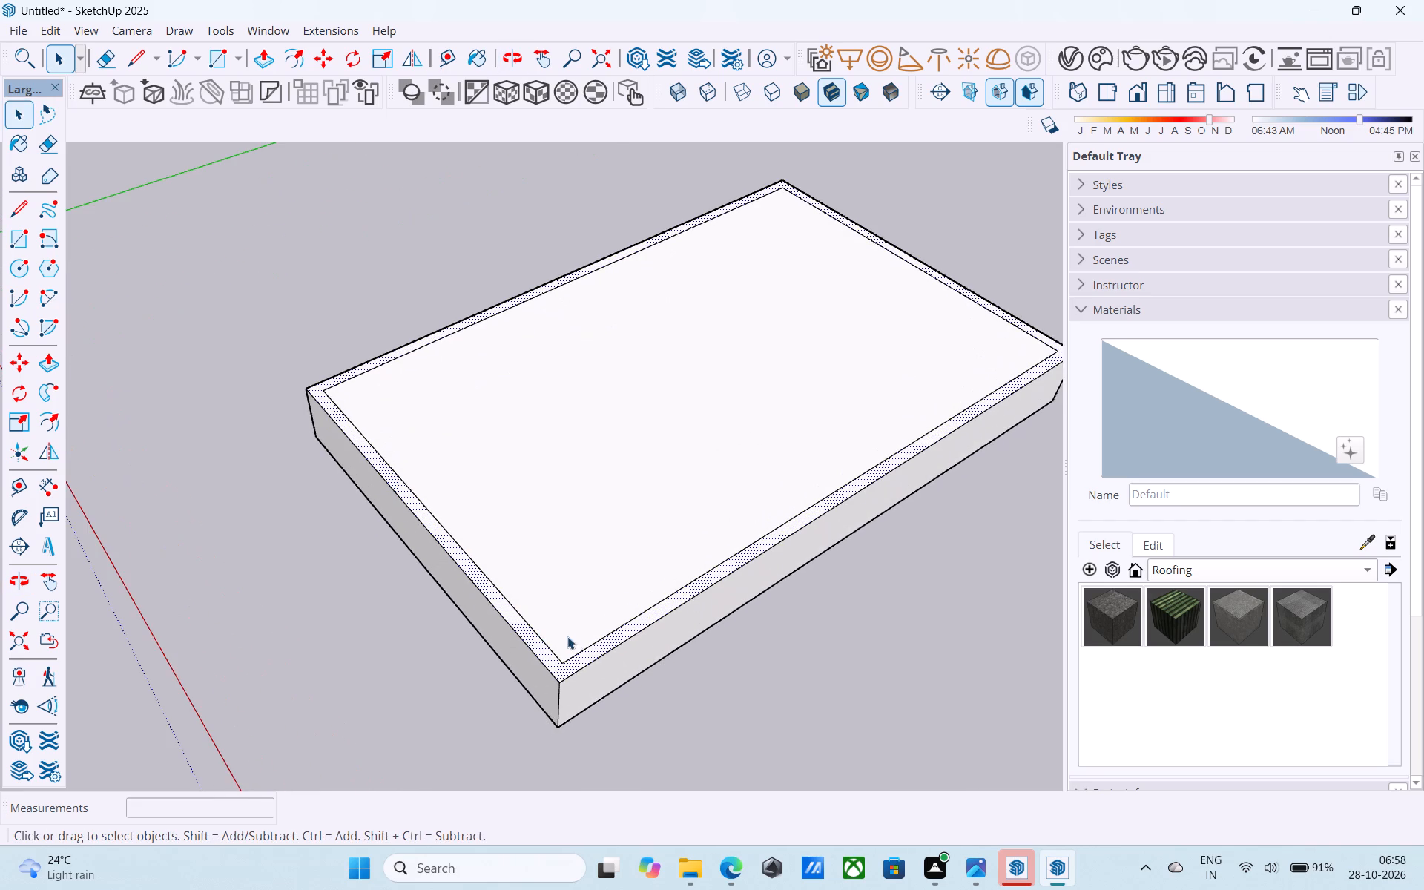
scroll(581, 650, "up", 1)
left_click(581, 650)
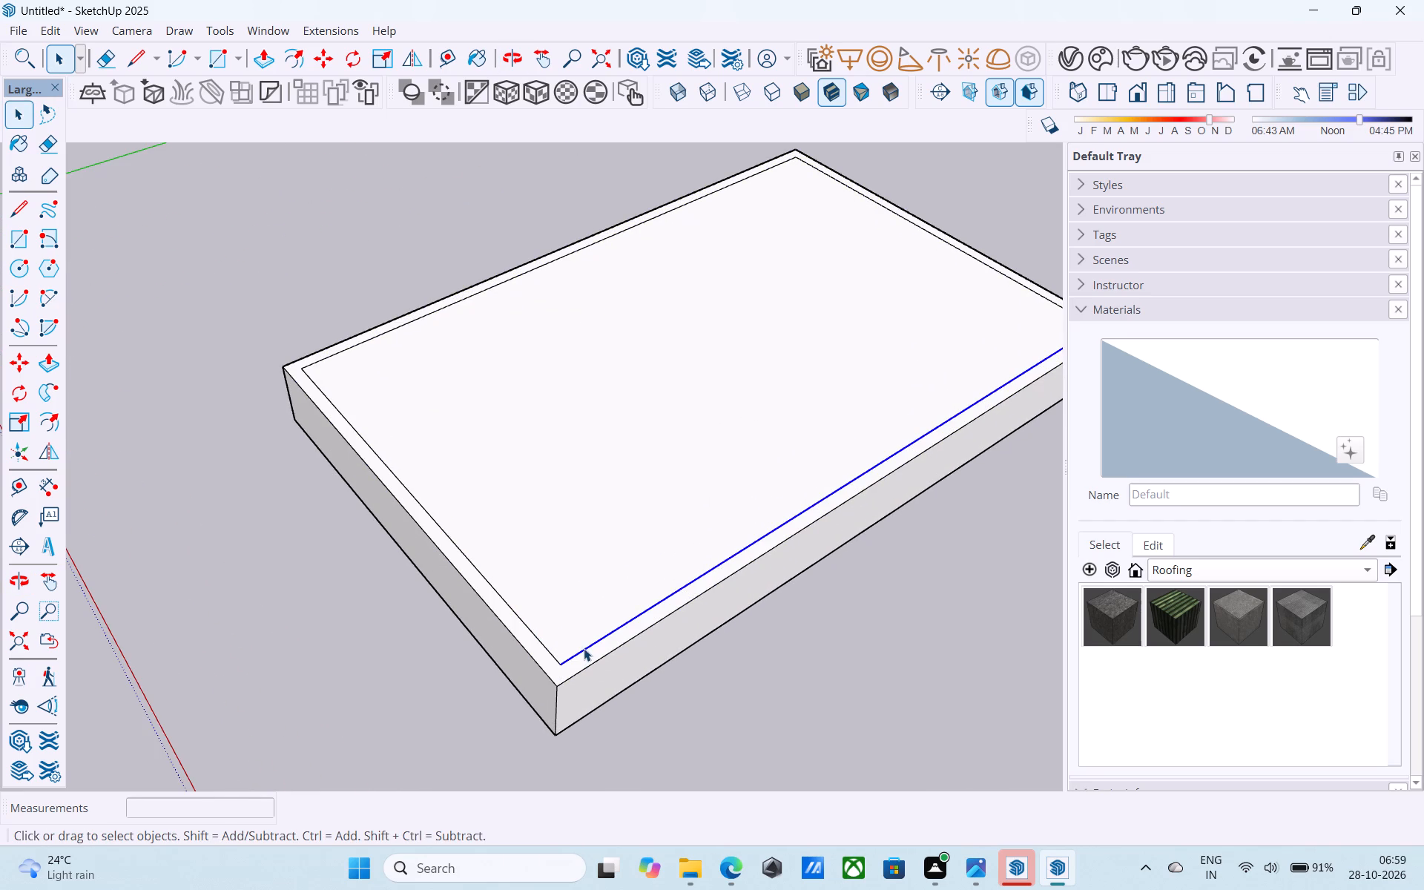
key("m")
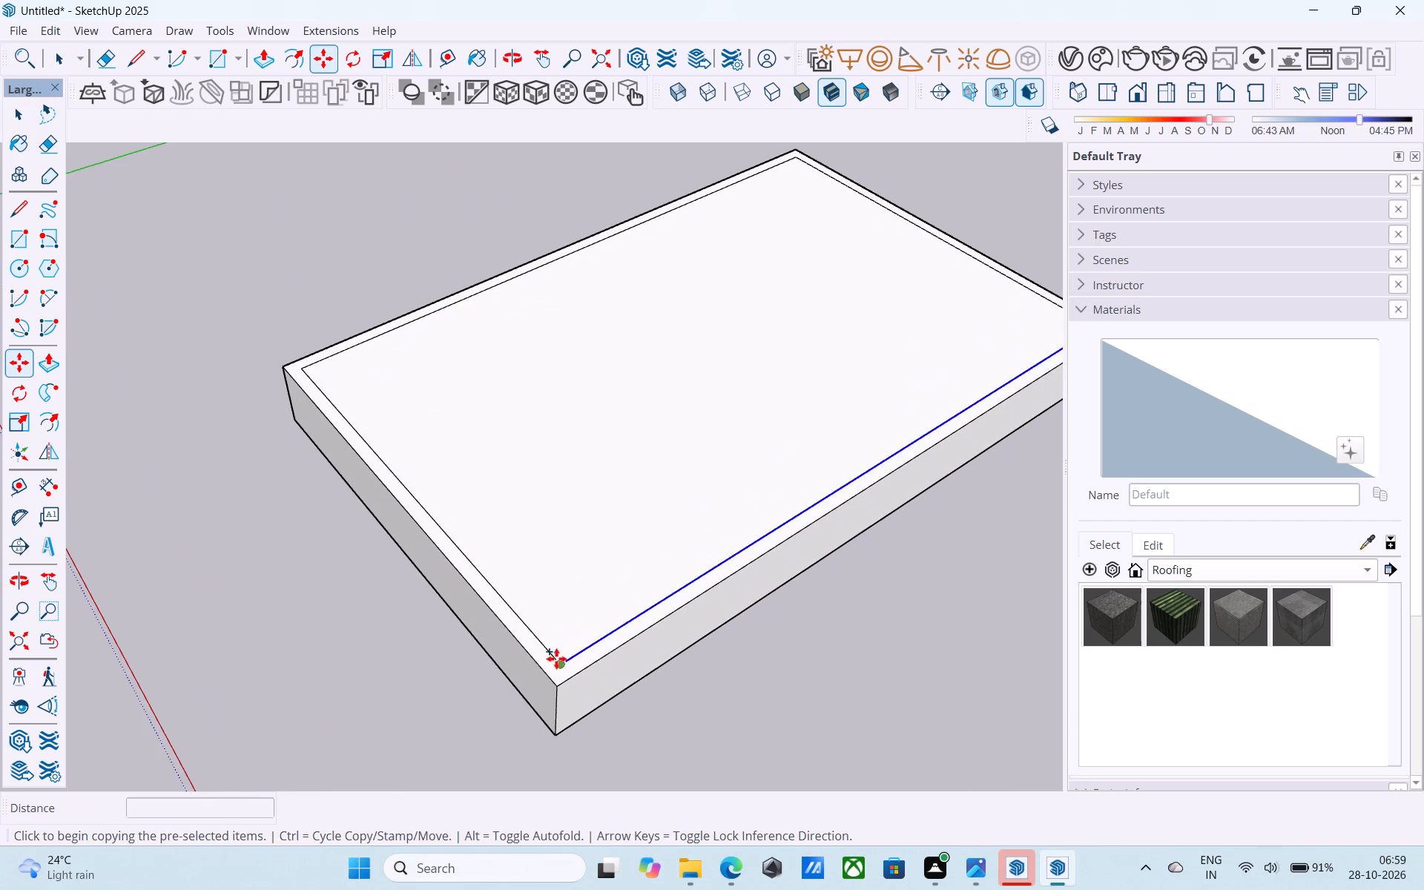
left_click(556, 659)
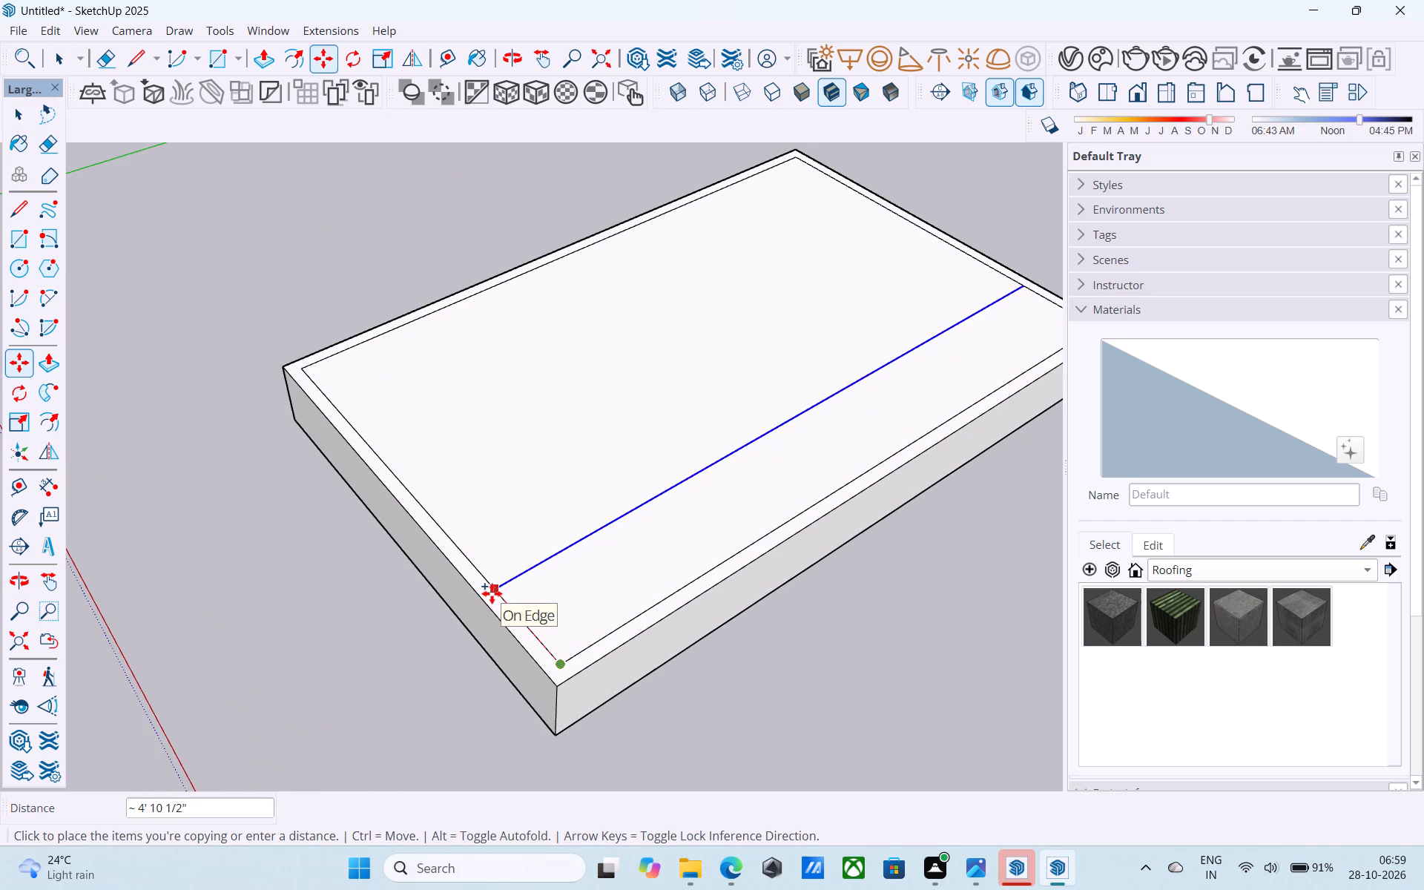
type("4'")
key("Return")
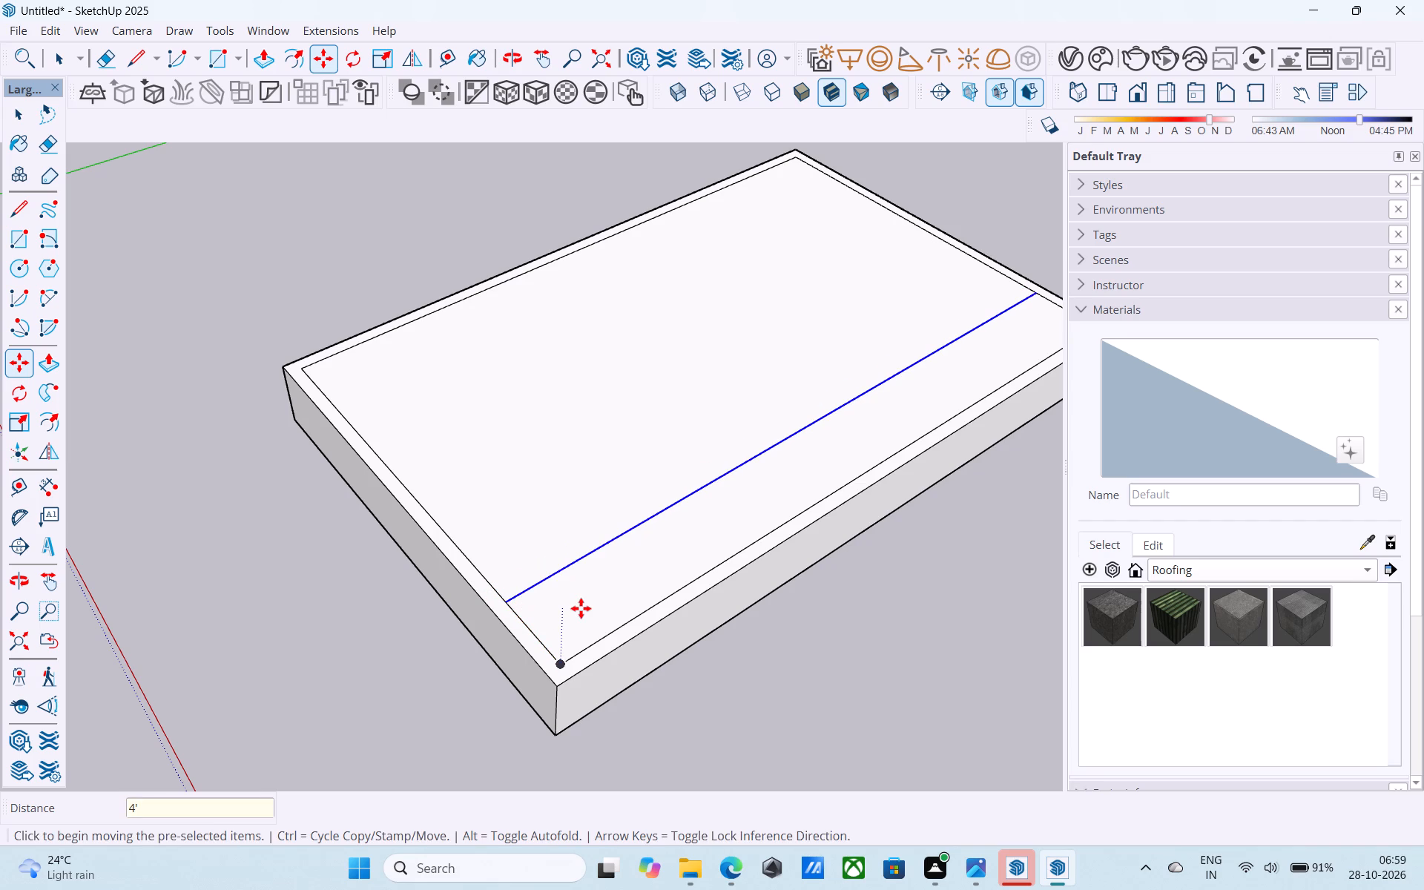
key("space")
Copy the new lengthwise line another 6" inward to outline a thin partition strip.
middle_click_drag(588, 613, 530, 625)
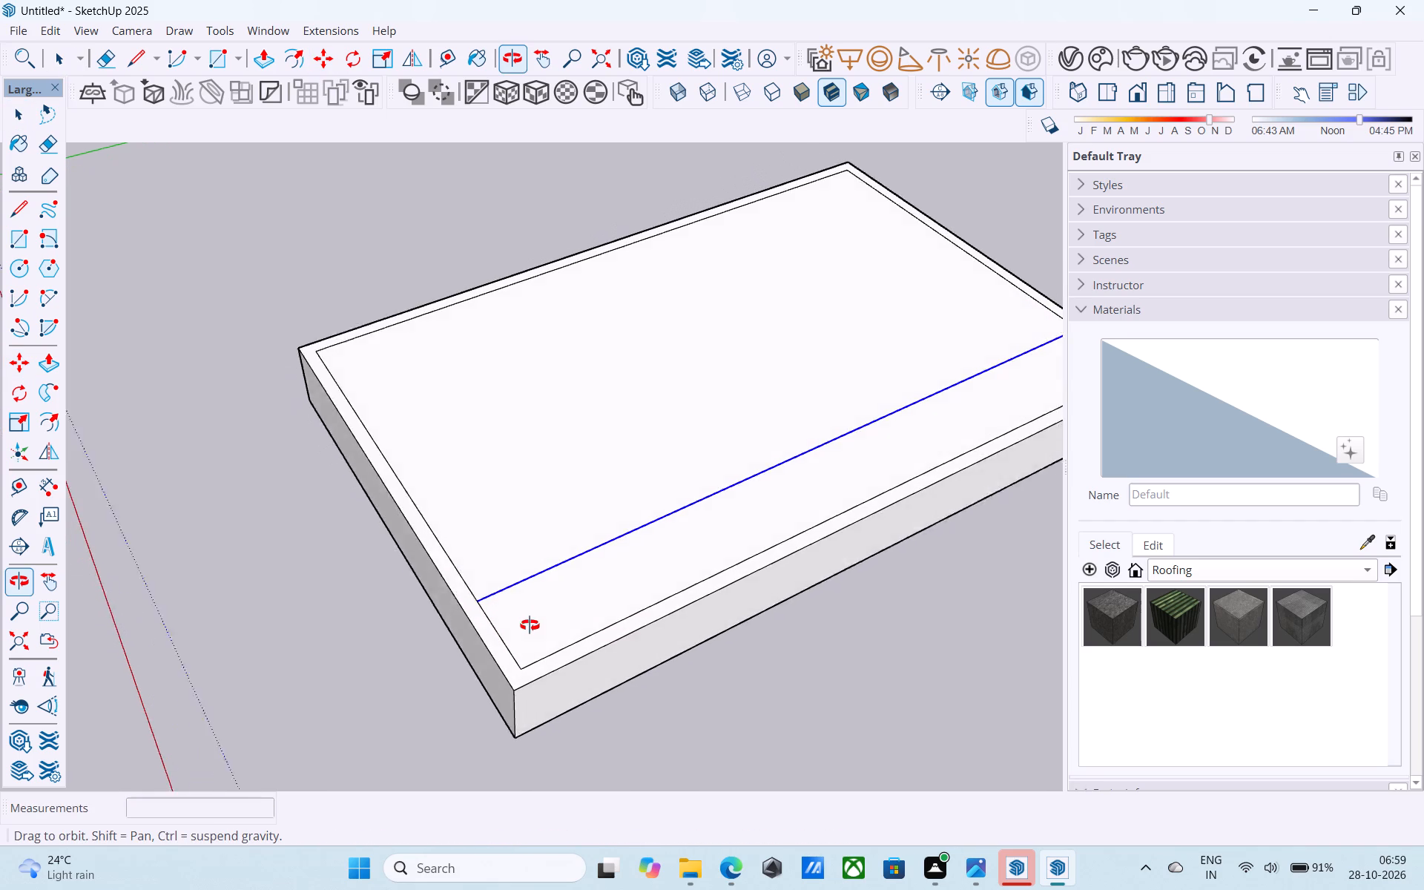
middle_click_drag(530, 625, 501, 633)
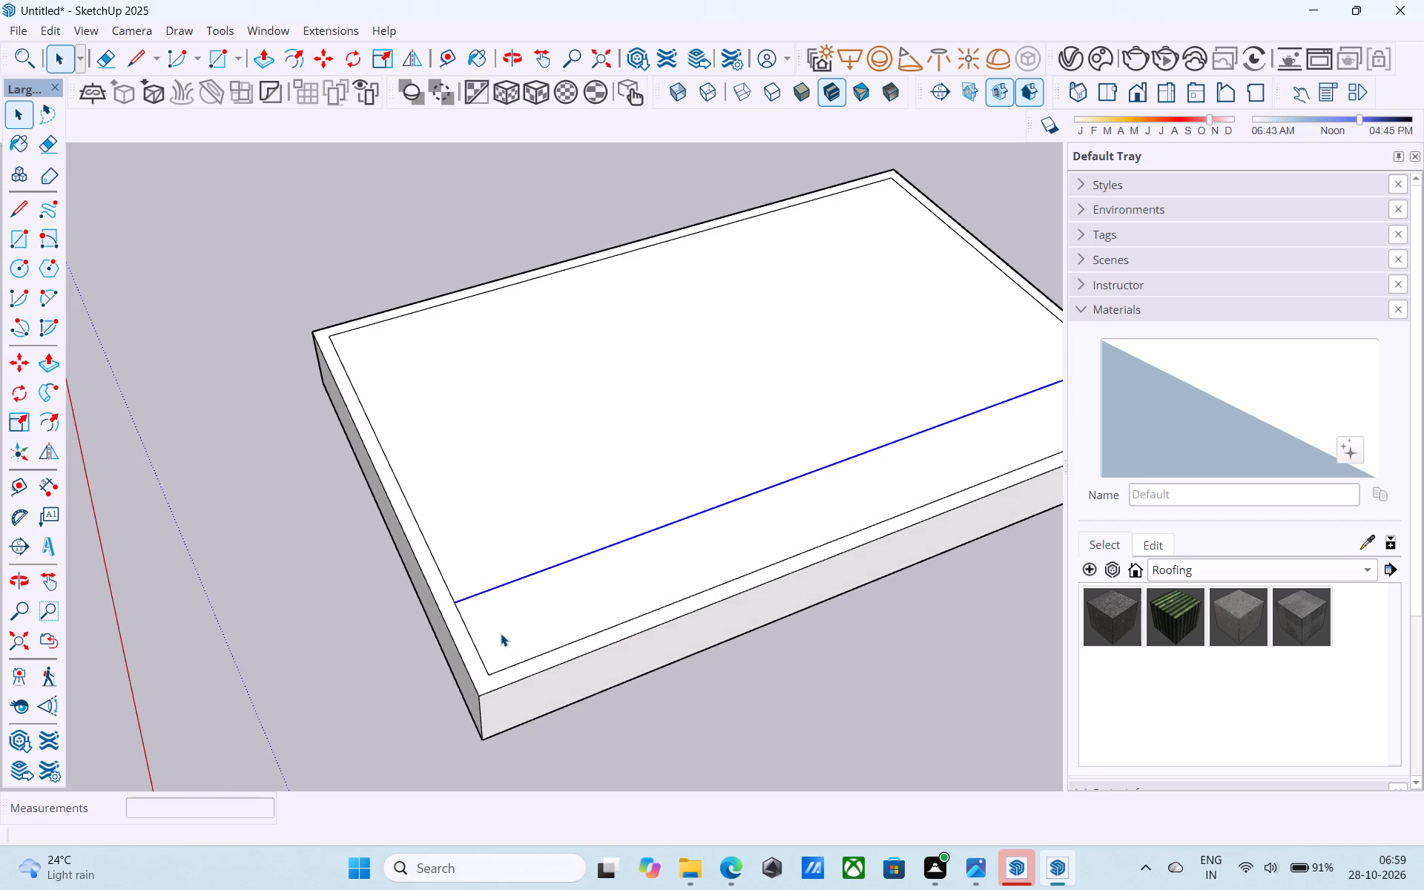
scroll(501, 634, "down", 4)
left_click(503, 636)
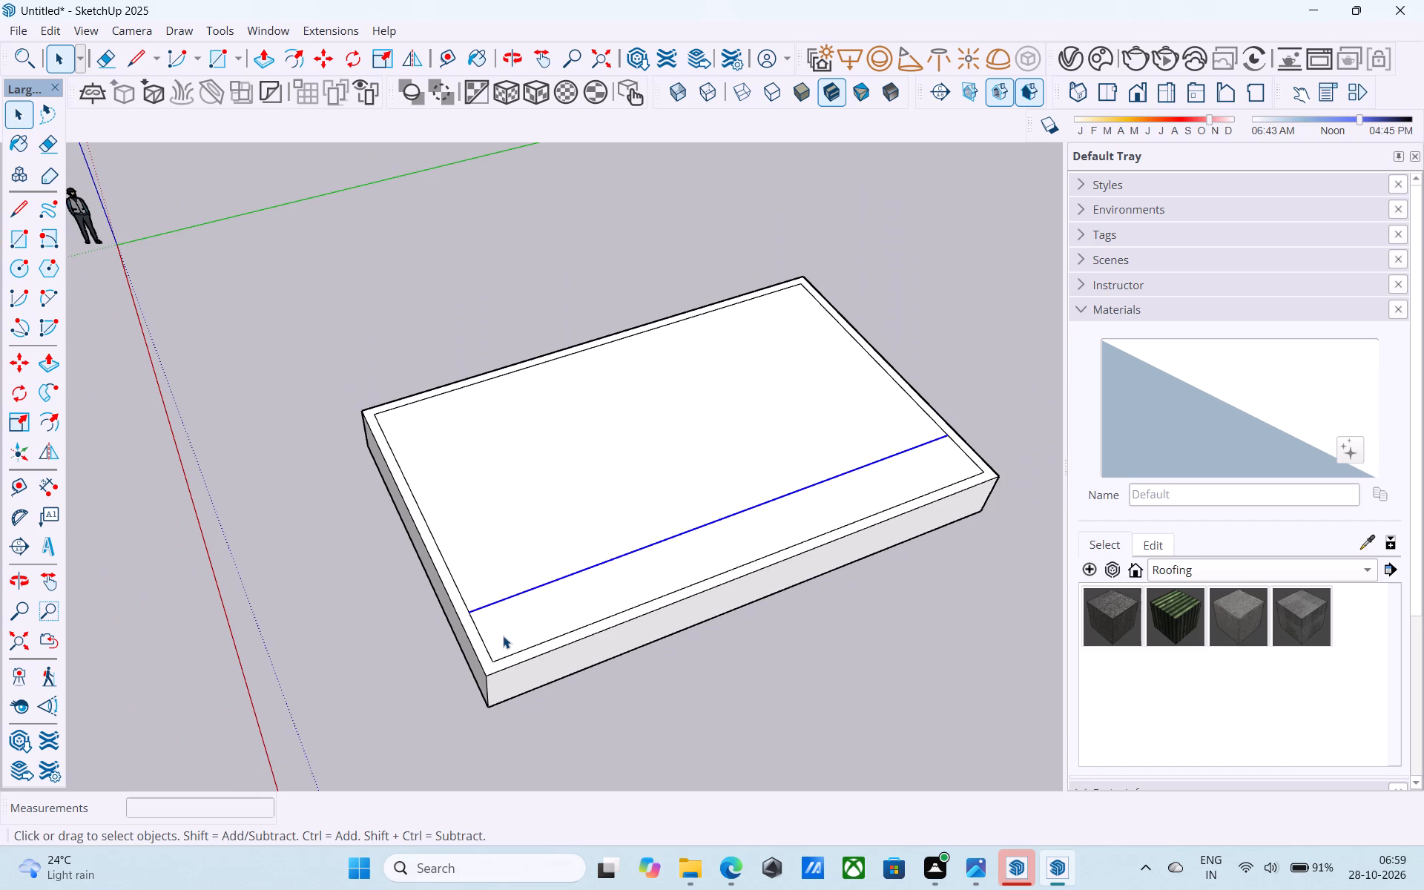
left_click(525, 568)
scroll(525, 568, "up", 3)
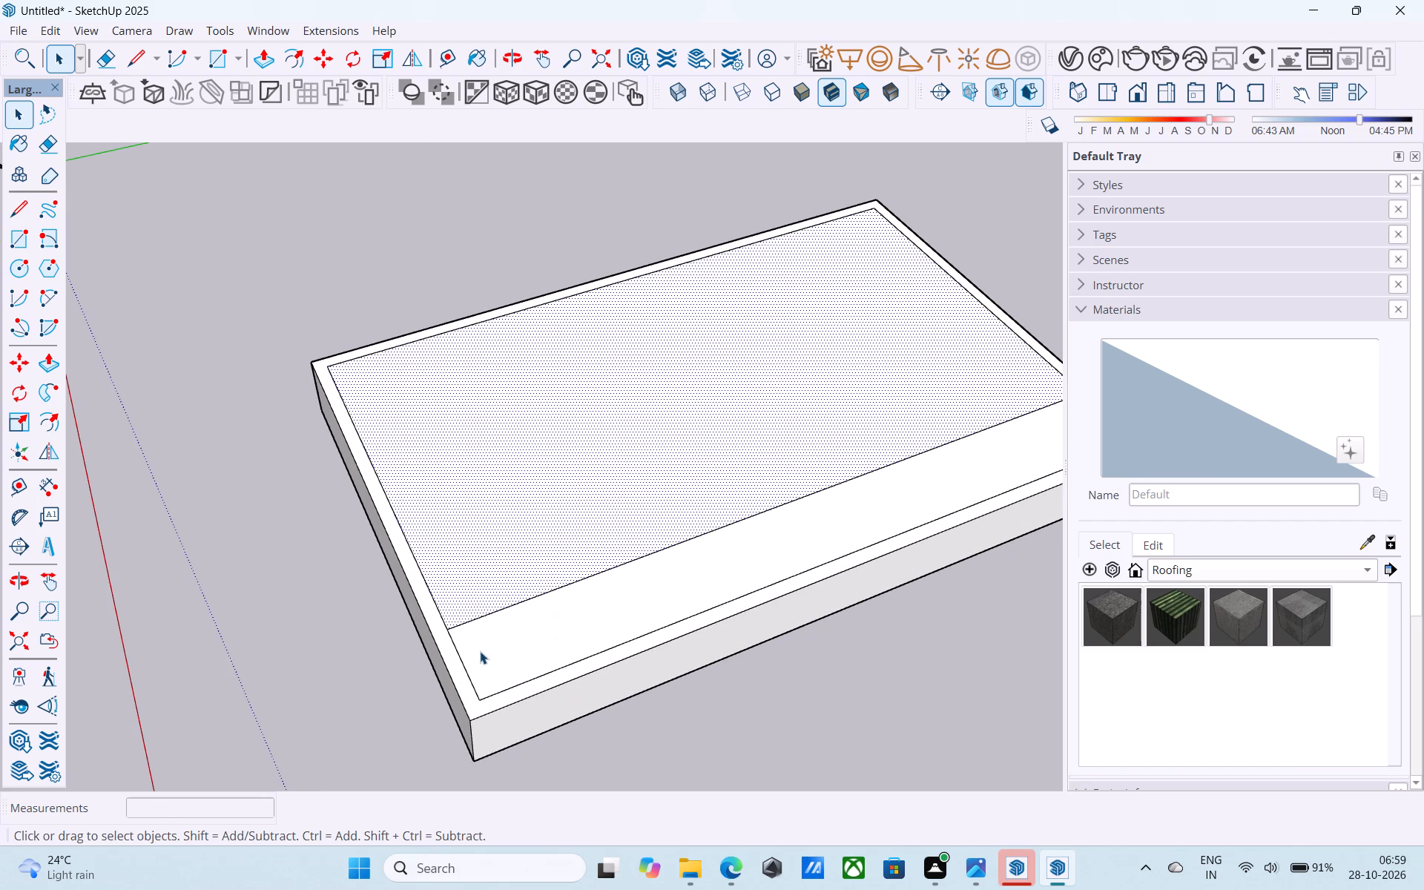
left_click(464, 626)
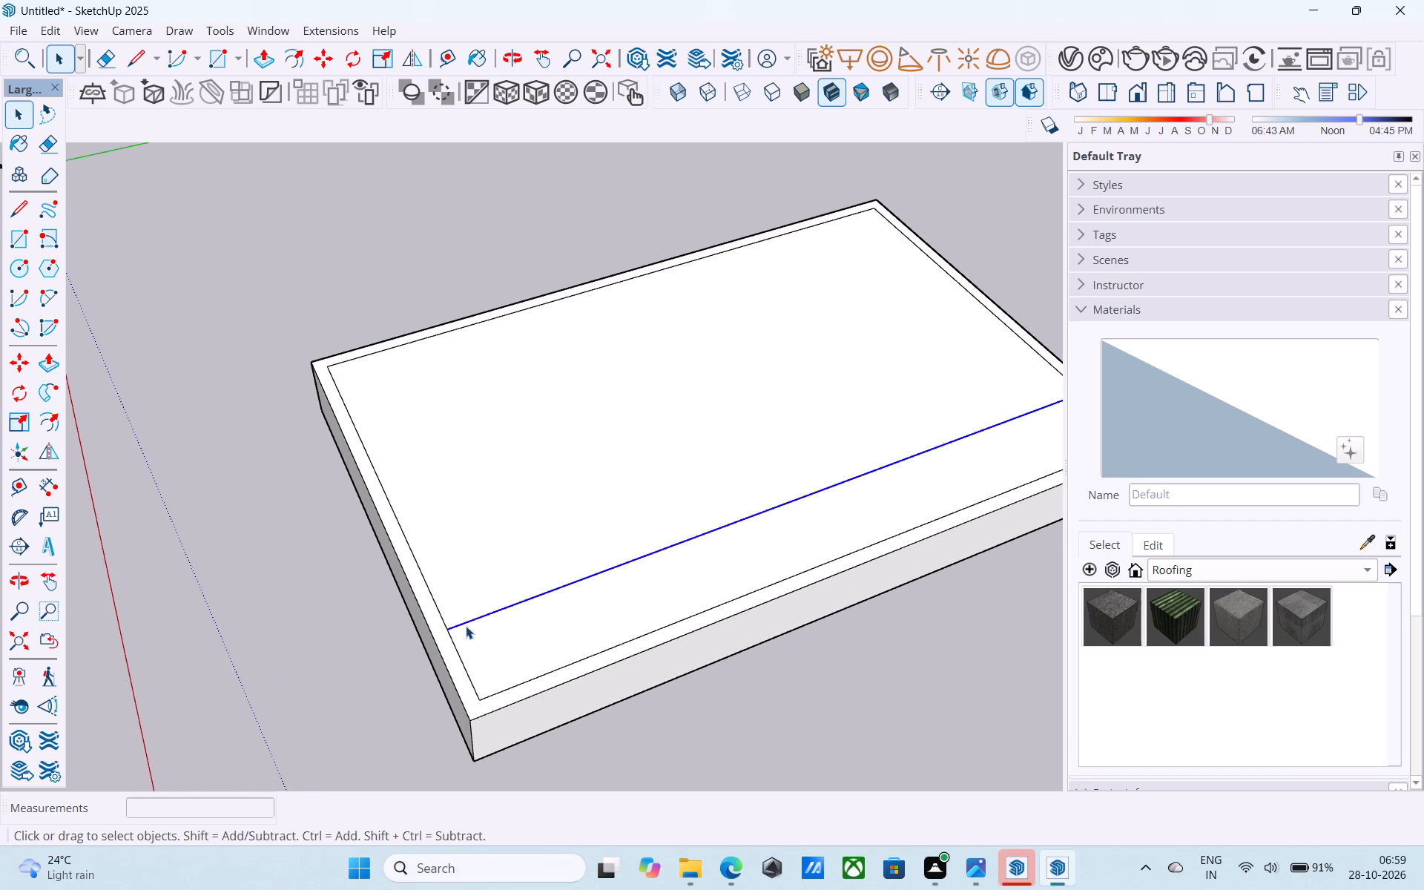
key("m")
left_click(451, 627)
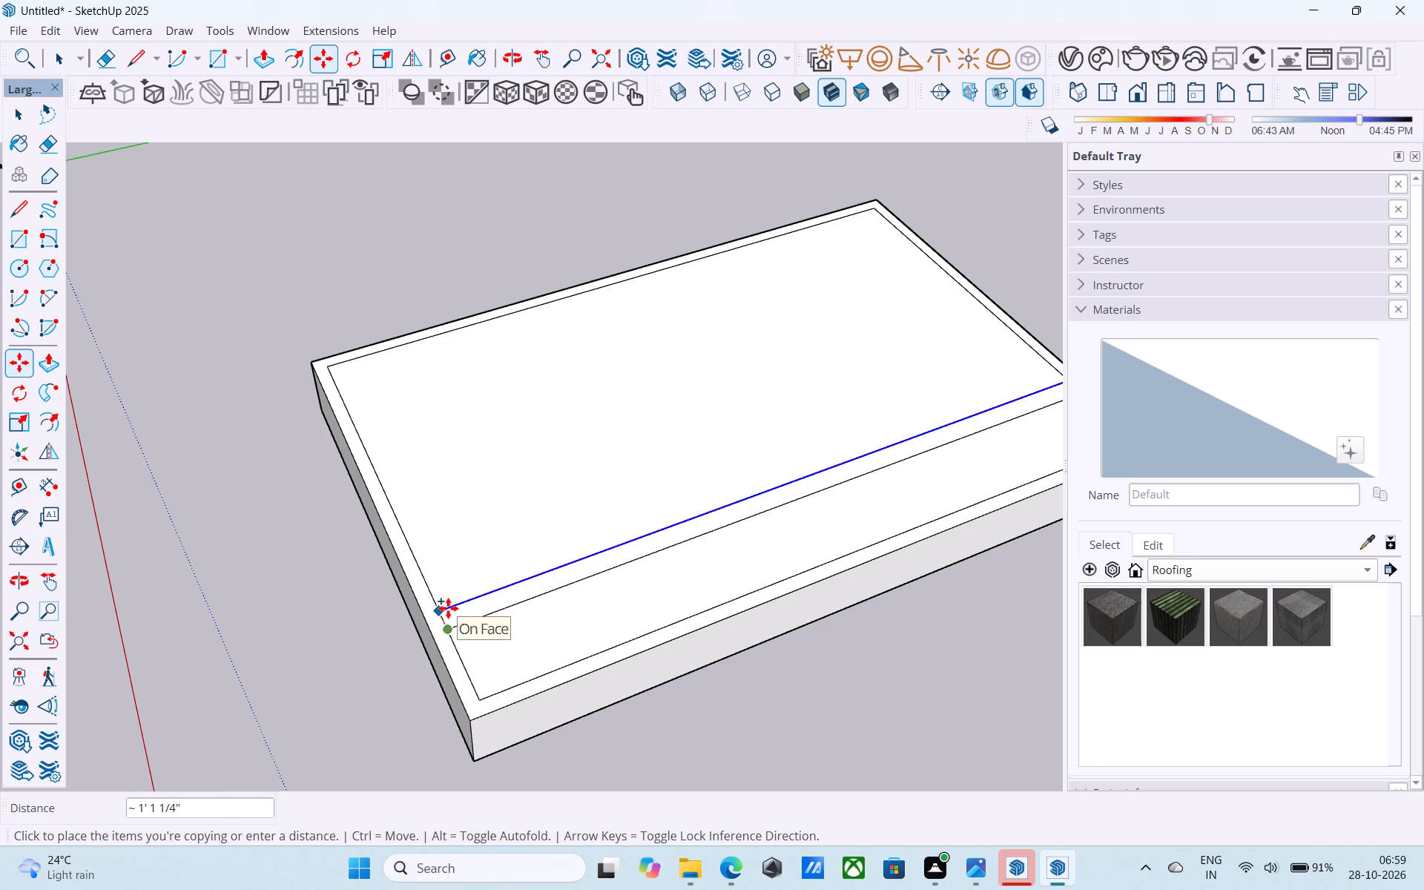
type("6\"")
key("Return")
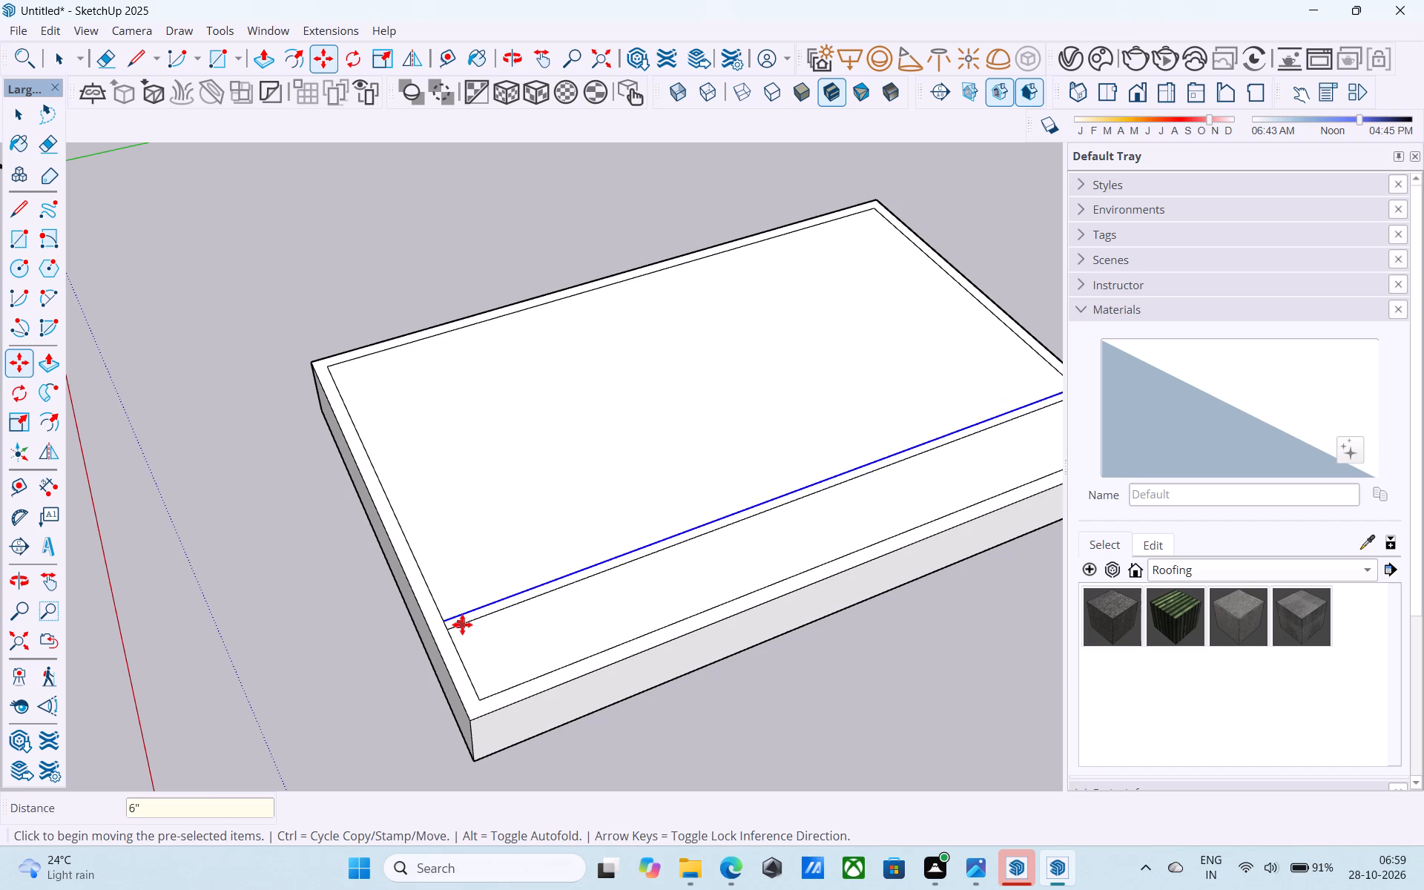
Erase the short rim edge segment between the two partition lines at the end nearest the red axis, joining the strip to the rim.
key("e")
scroll(465, 605, "up", 9)
left_click_drag(432, 631, 427, 635)
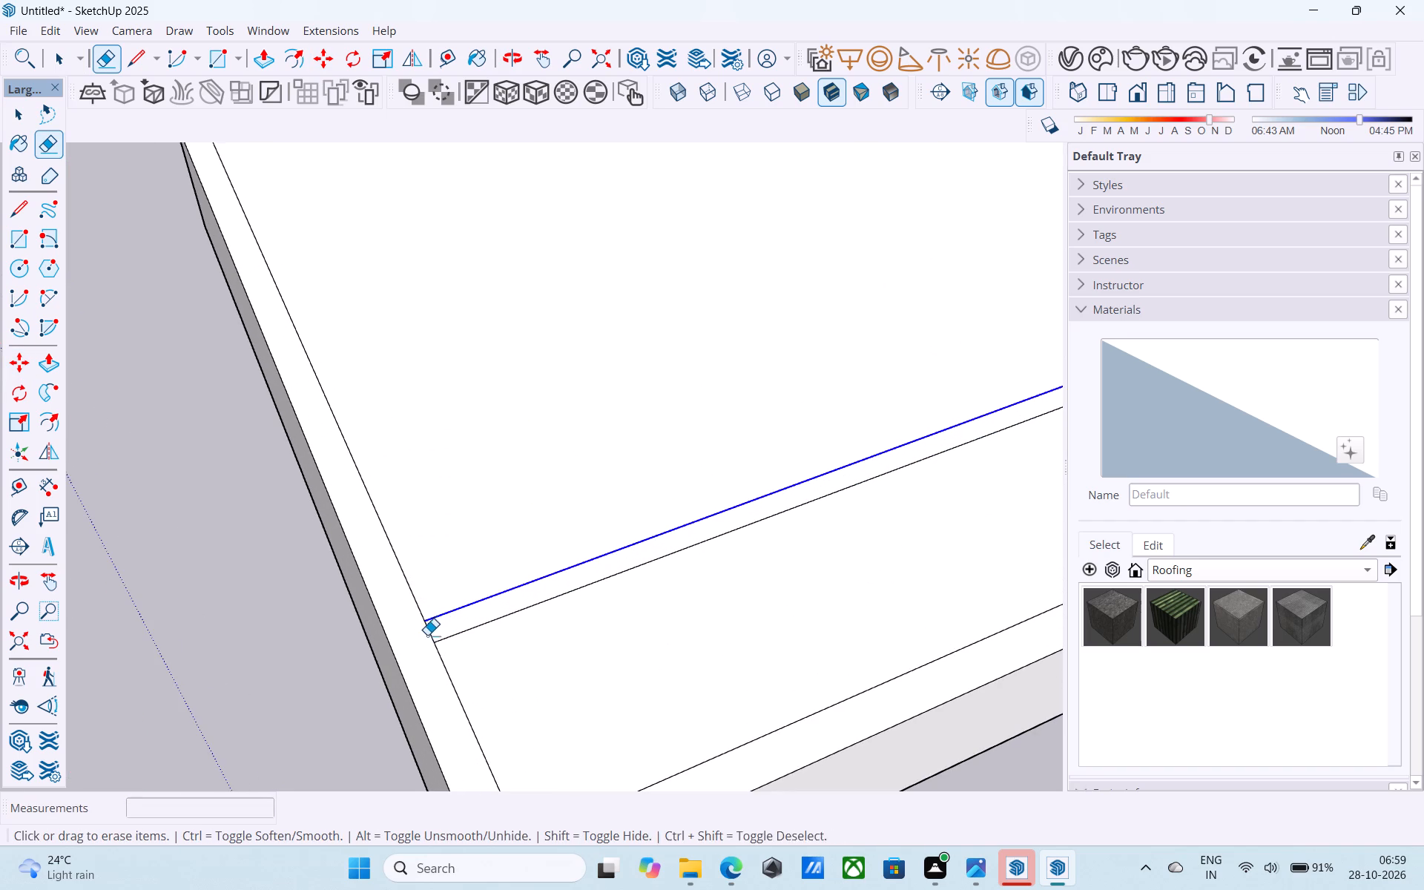
left_click_drag(427, 635, 424, 636)
key("space")
left_click(424, 636)
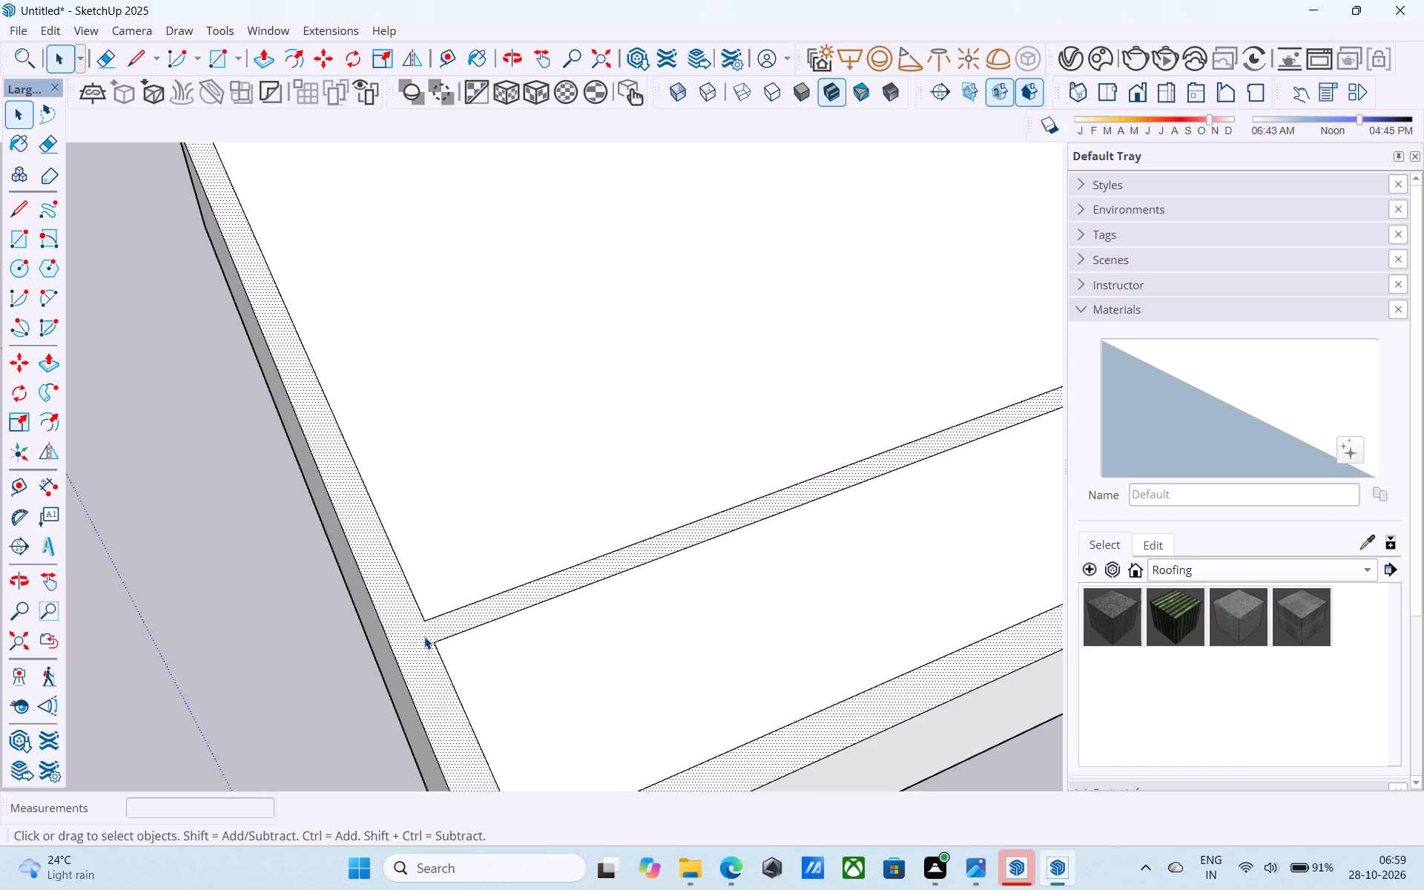
Draw a line across the rim near the red axis, extending the front partition line to the base's outer edge.
scroll(424, 636, "down", 3)
key("l")
left_click(433, 640)
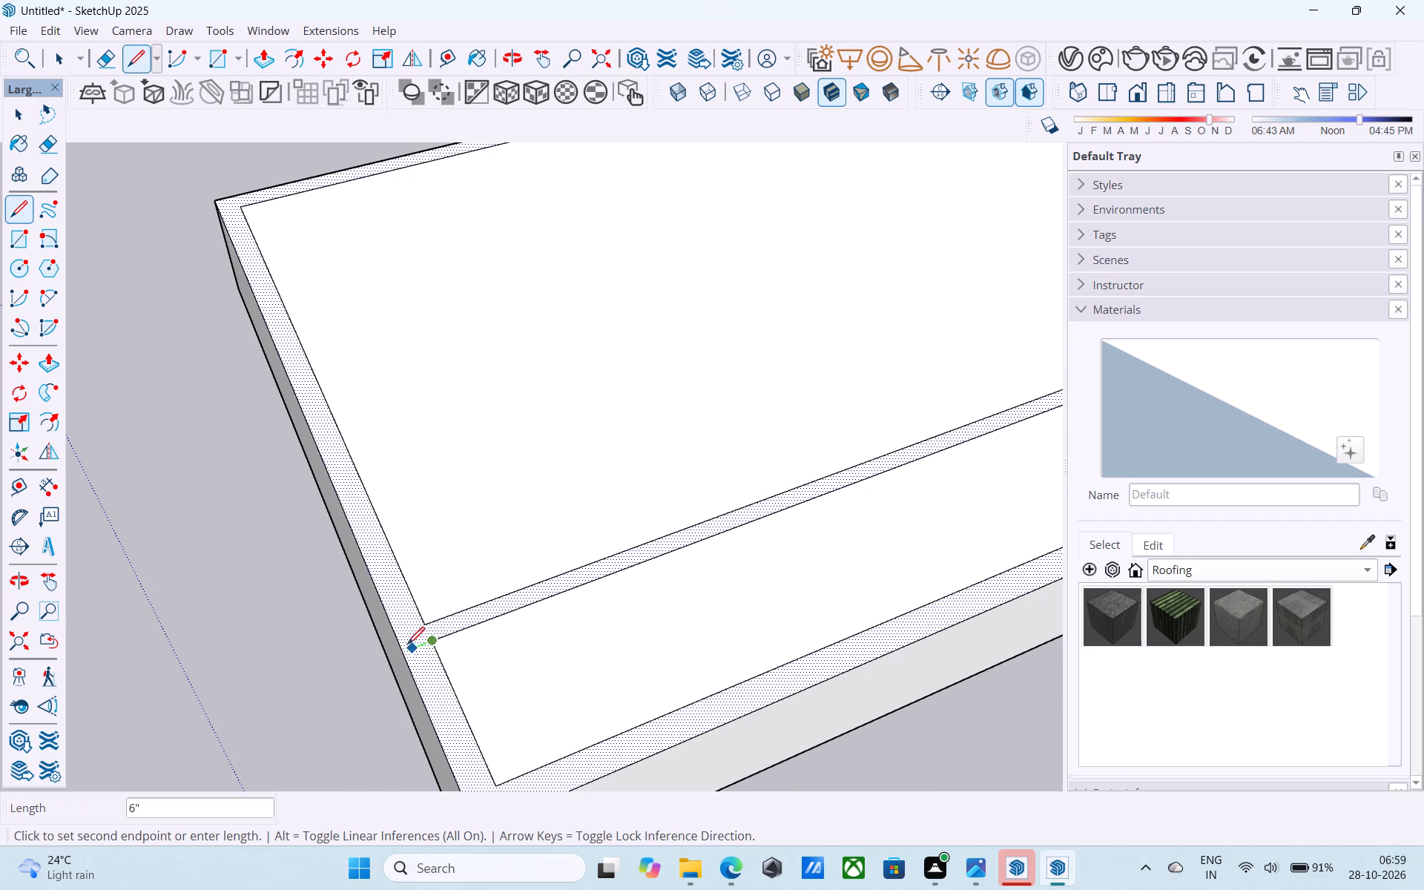
left_click(406, 647)
scroll(367, 680, "down", 10)
middle_click_drag(846, 541, 403, 640)
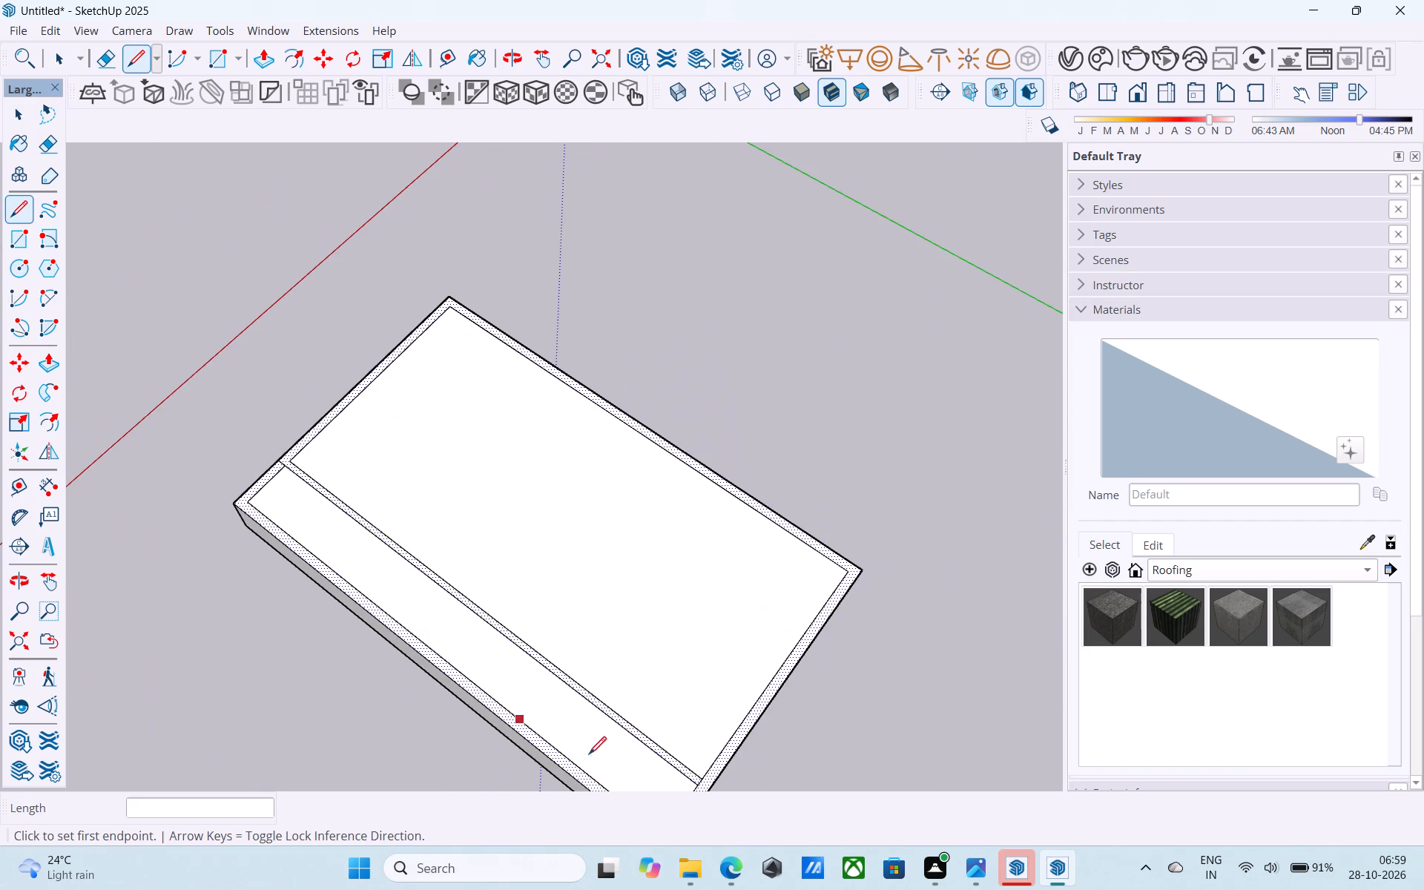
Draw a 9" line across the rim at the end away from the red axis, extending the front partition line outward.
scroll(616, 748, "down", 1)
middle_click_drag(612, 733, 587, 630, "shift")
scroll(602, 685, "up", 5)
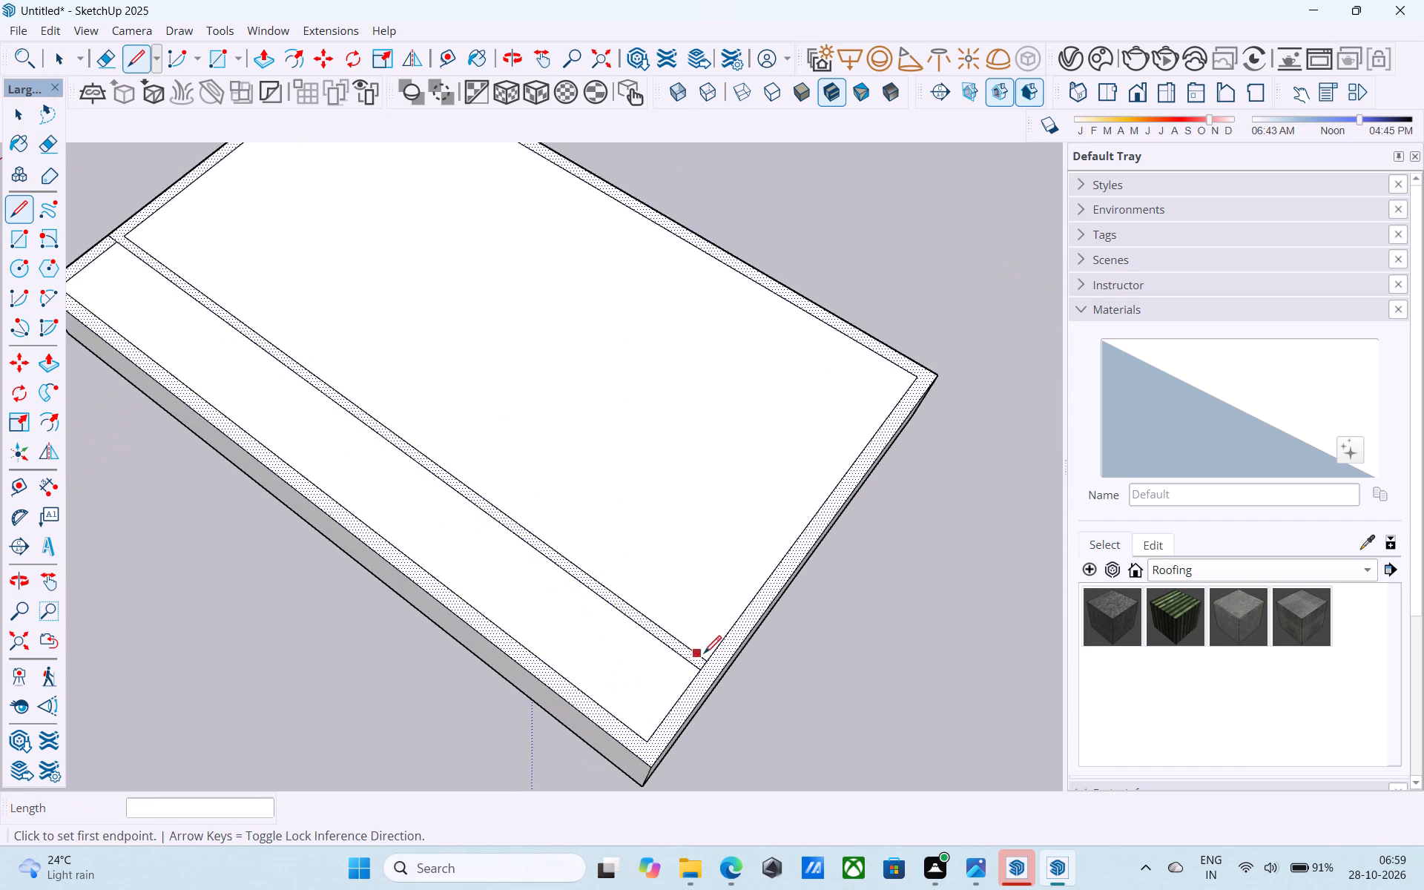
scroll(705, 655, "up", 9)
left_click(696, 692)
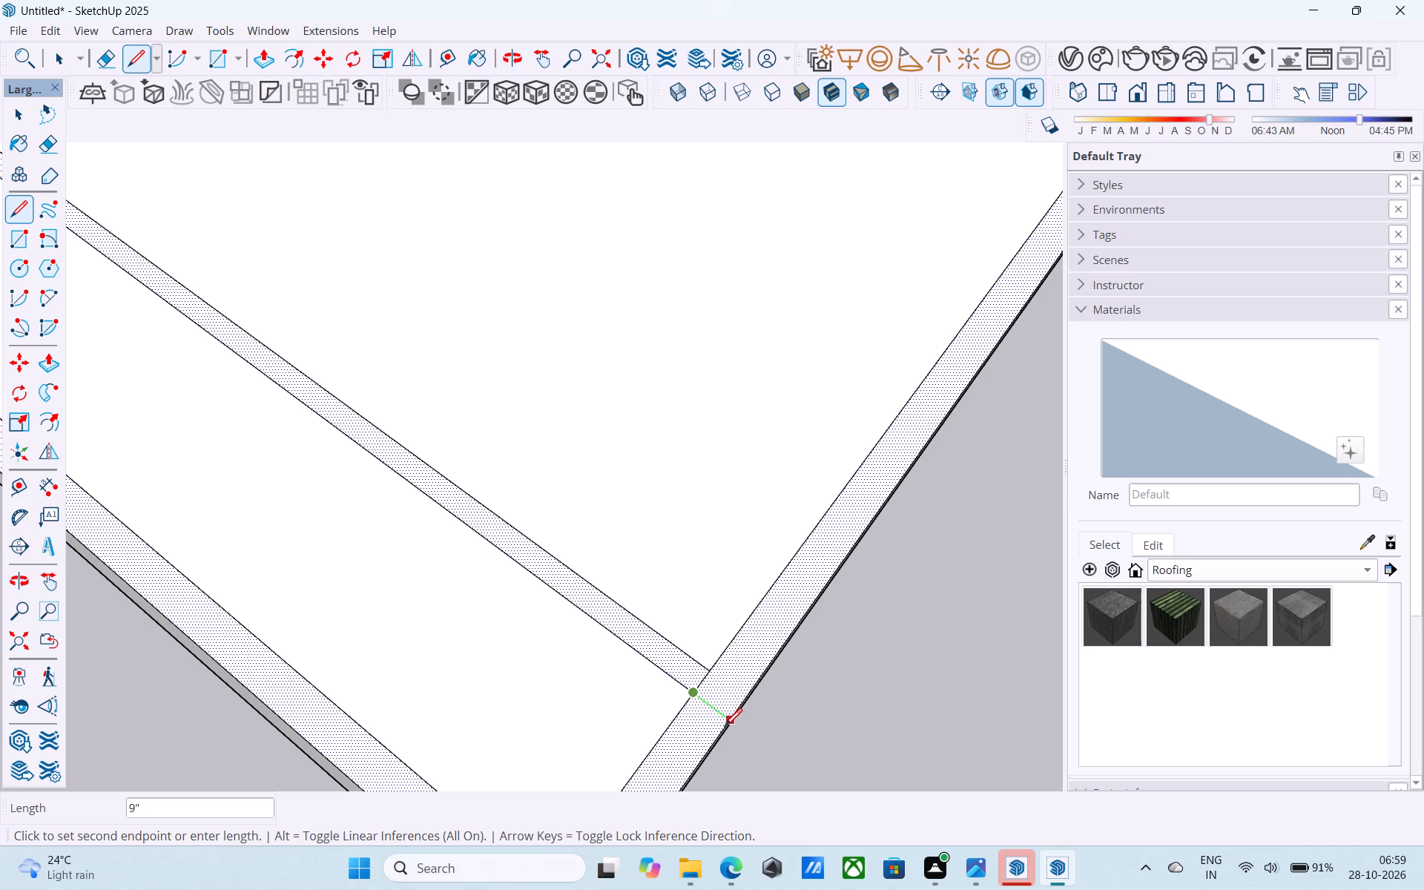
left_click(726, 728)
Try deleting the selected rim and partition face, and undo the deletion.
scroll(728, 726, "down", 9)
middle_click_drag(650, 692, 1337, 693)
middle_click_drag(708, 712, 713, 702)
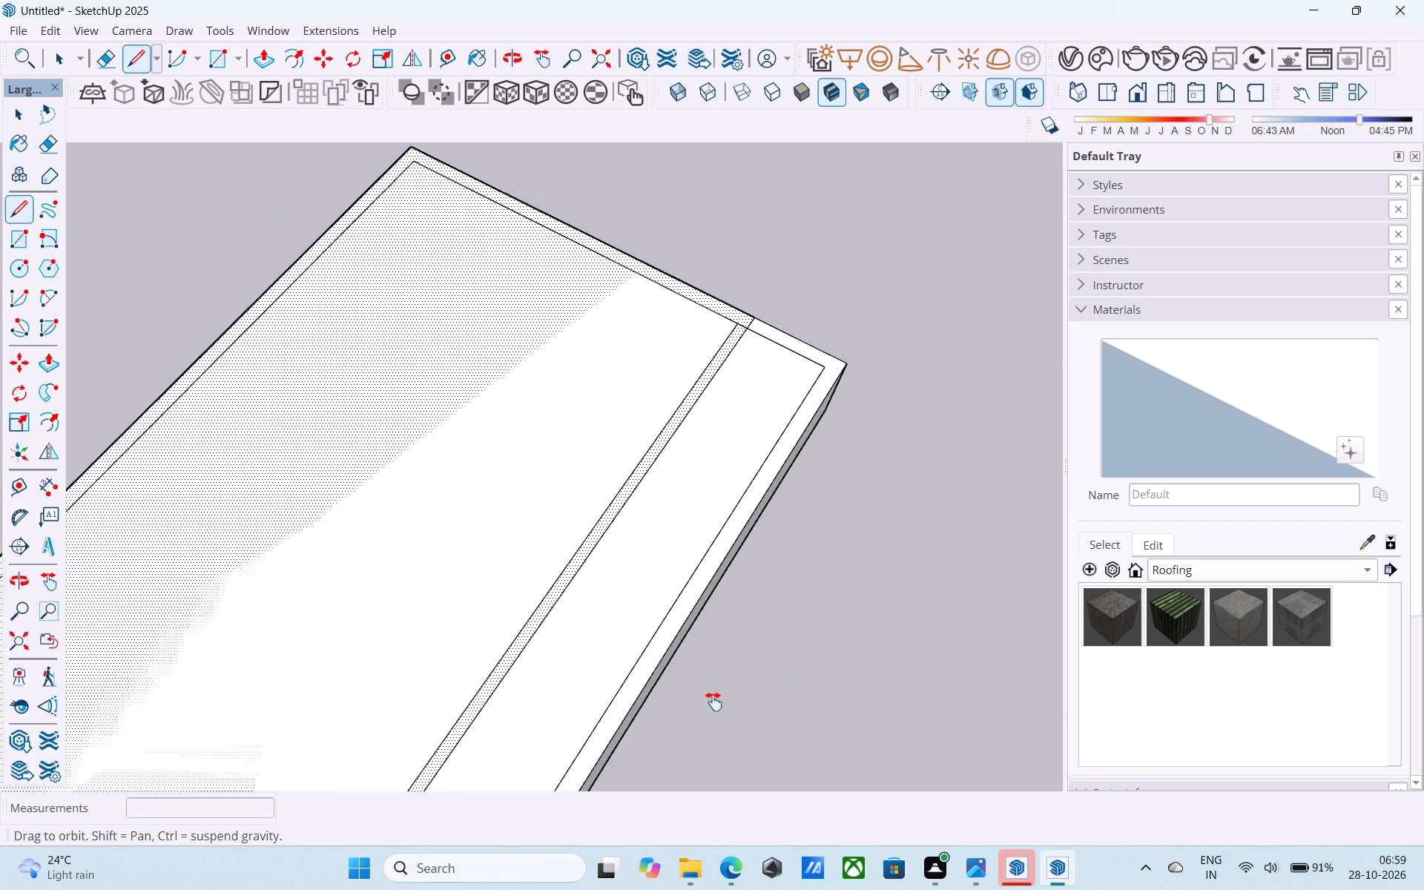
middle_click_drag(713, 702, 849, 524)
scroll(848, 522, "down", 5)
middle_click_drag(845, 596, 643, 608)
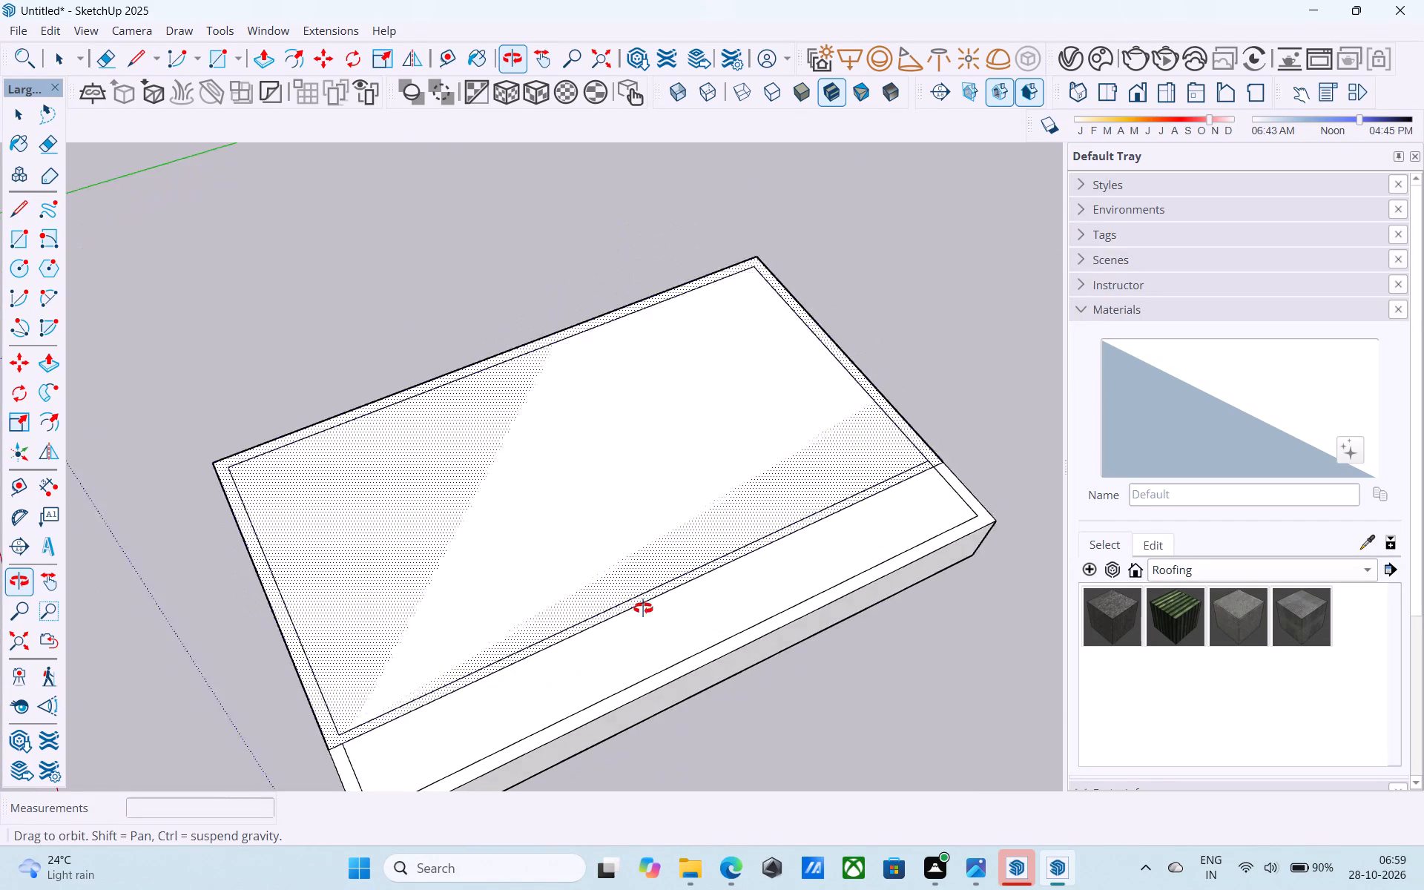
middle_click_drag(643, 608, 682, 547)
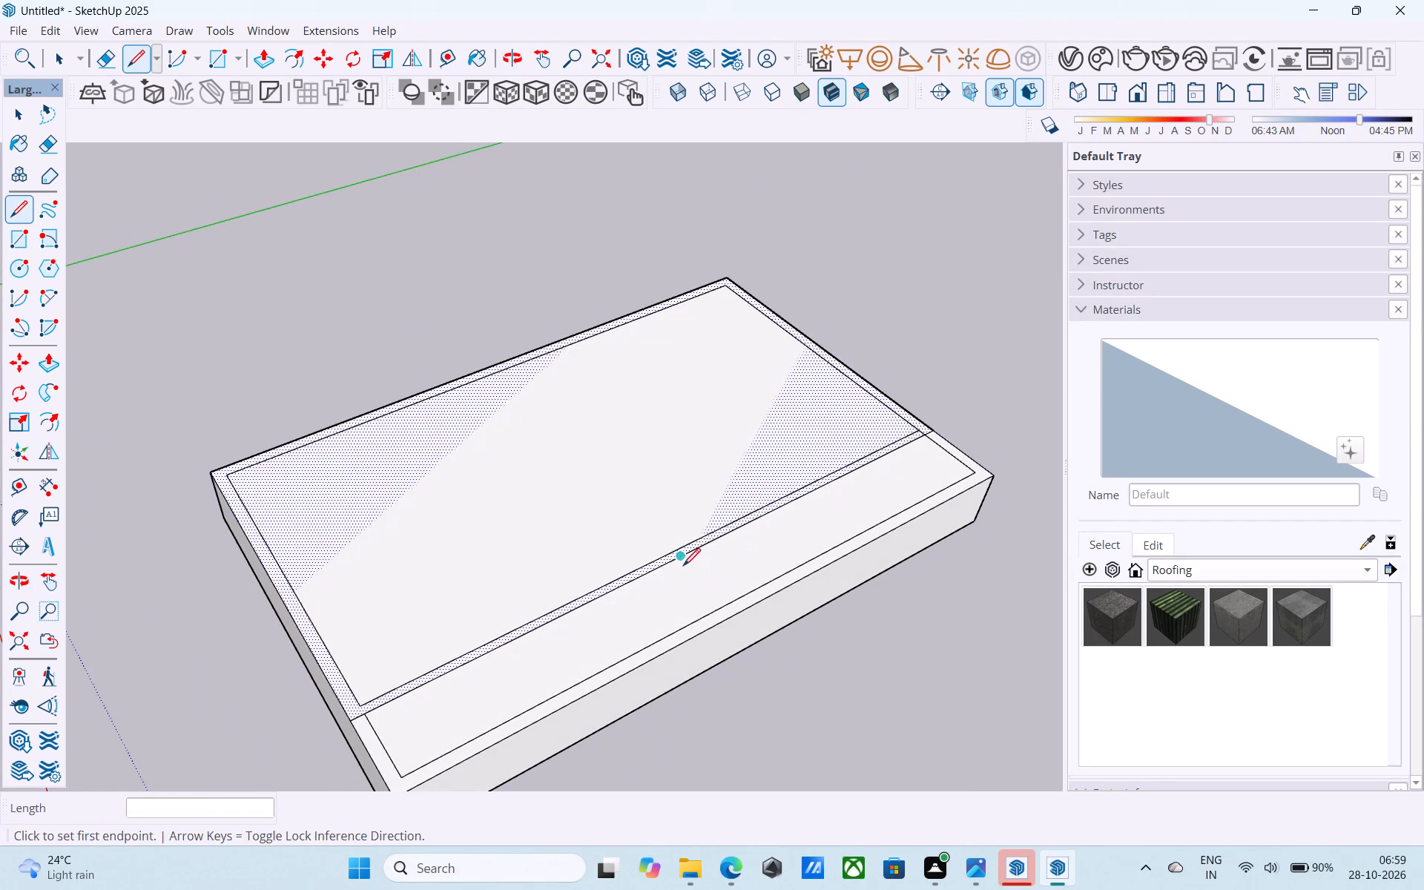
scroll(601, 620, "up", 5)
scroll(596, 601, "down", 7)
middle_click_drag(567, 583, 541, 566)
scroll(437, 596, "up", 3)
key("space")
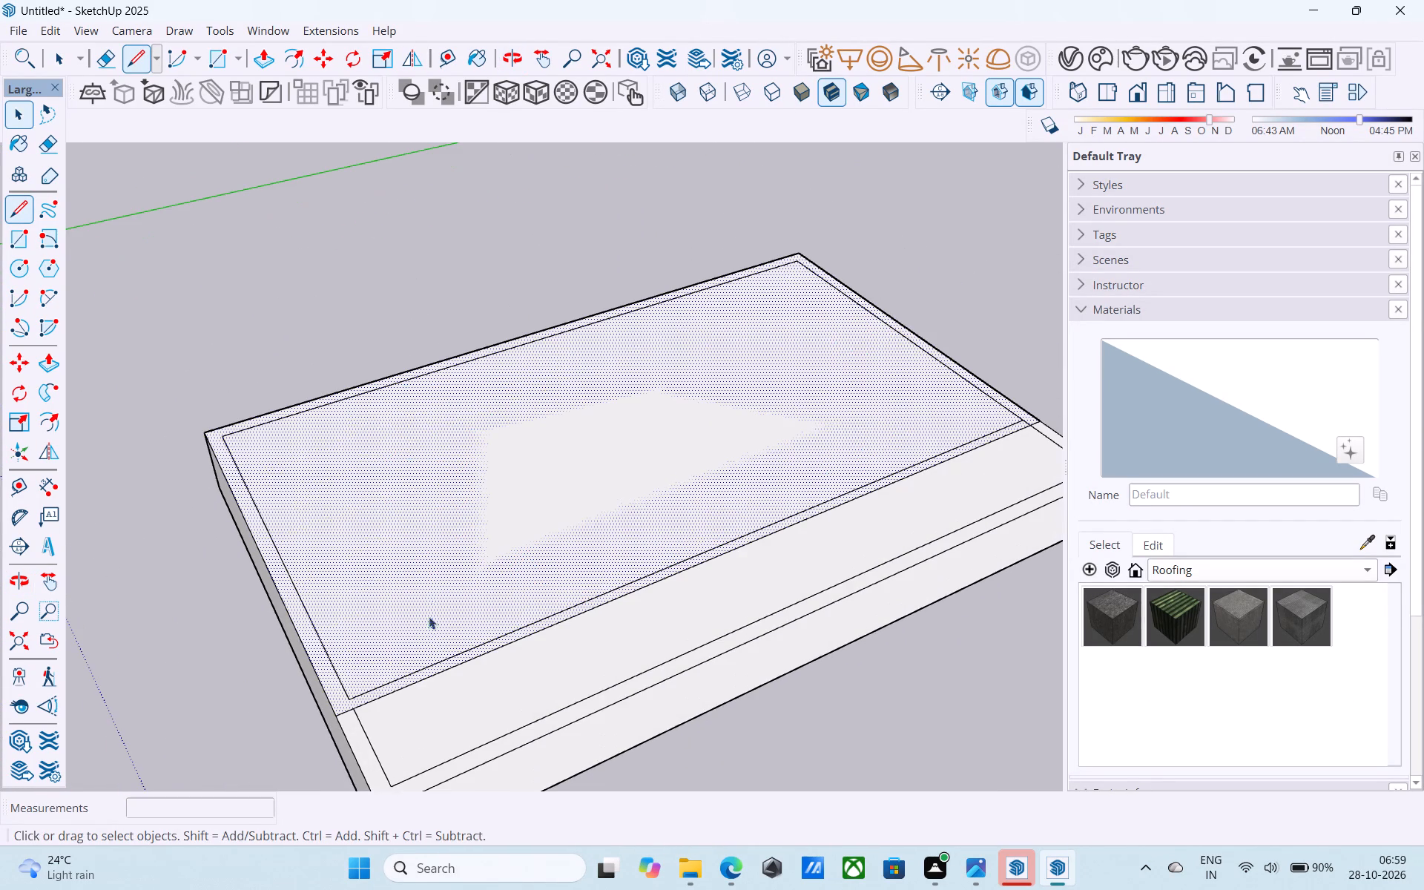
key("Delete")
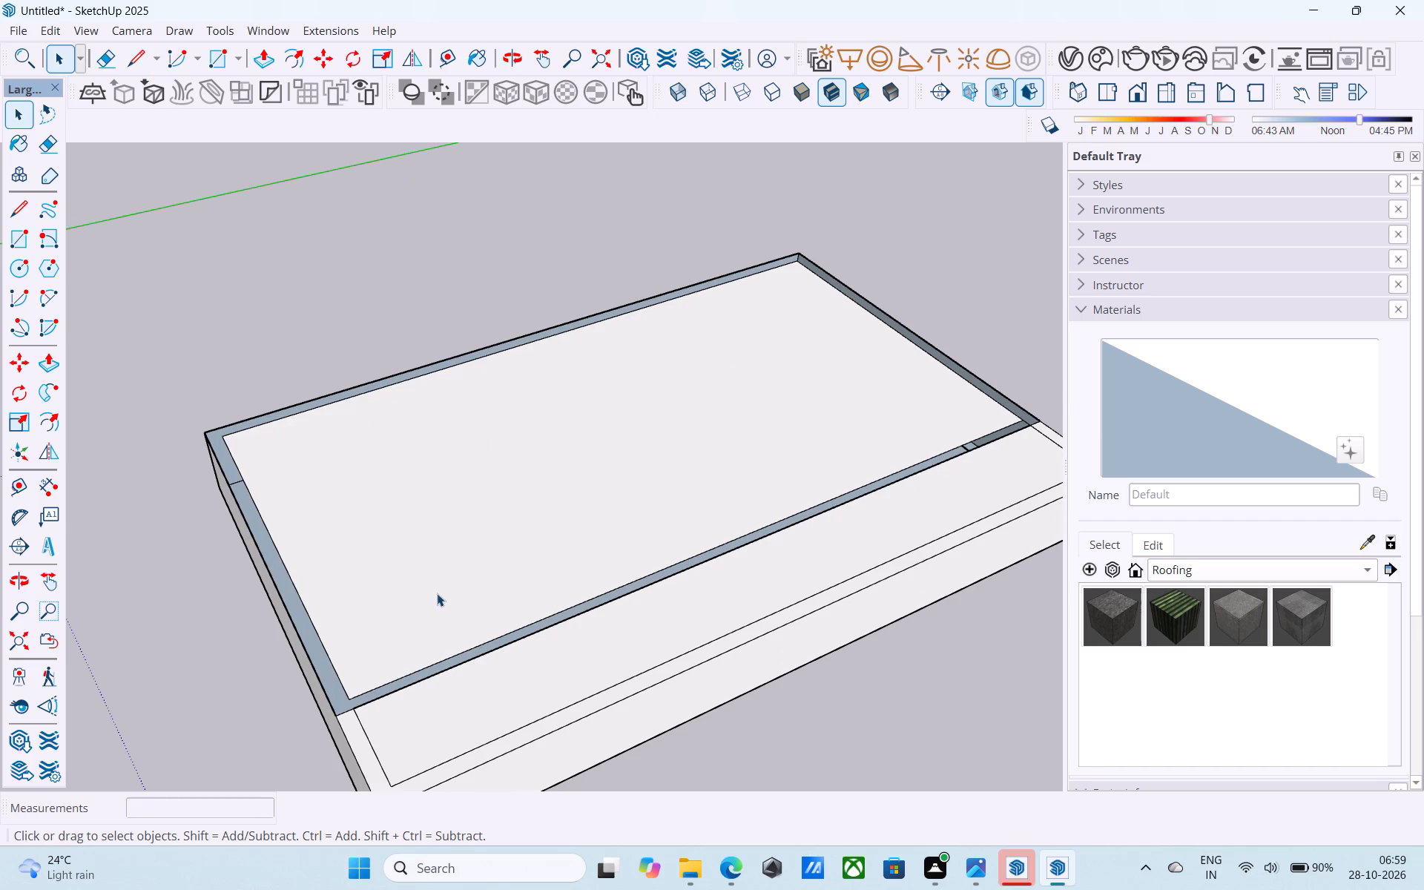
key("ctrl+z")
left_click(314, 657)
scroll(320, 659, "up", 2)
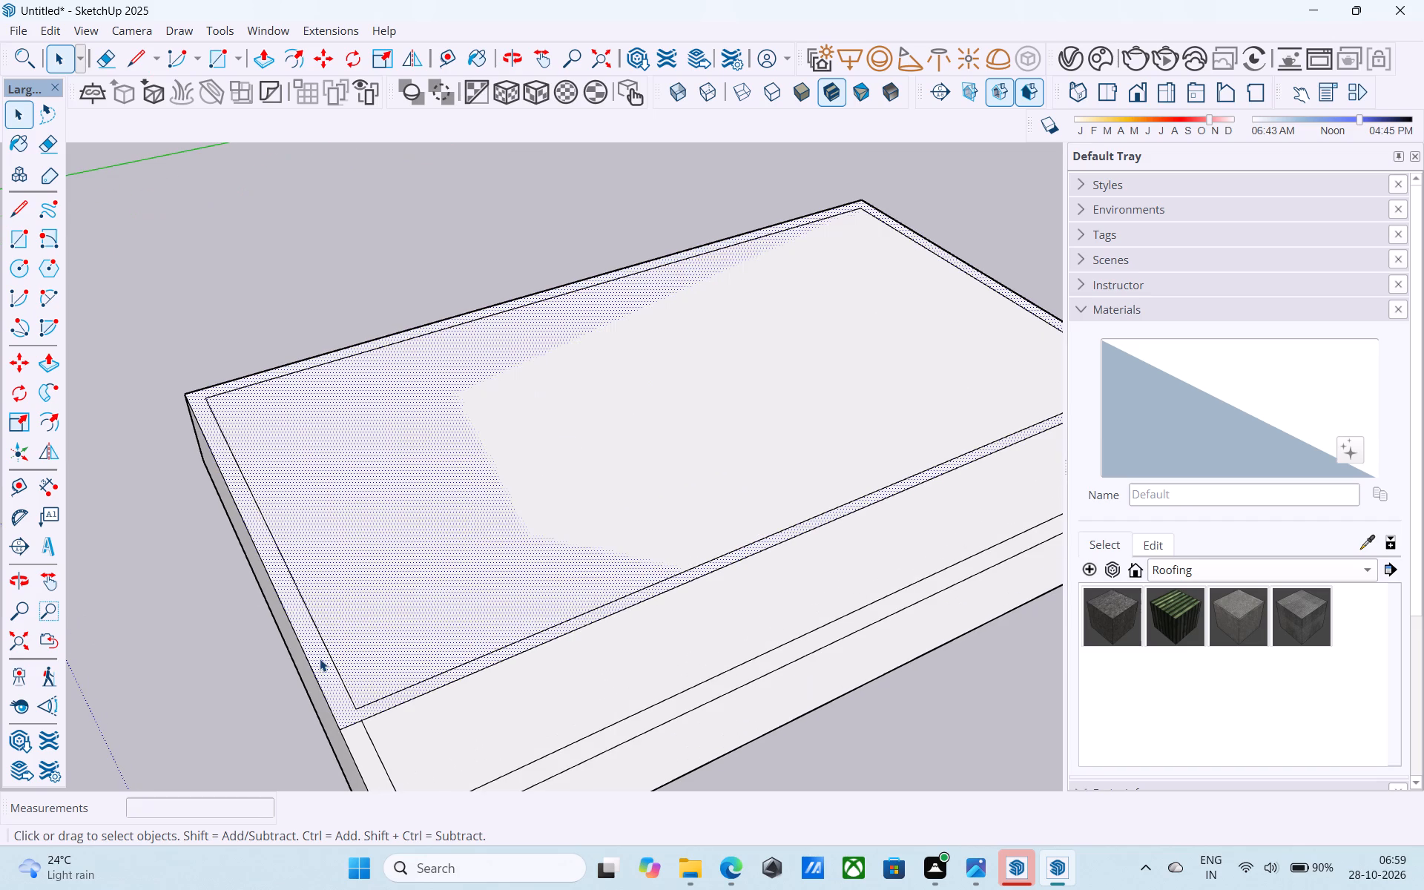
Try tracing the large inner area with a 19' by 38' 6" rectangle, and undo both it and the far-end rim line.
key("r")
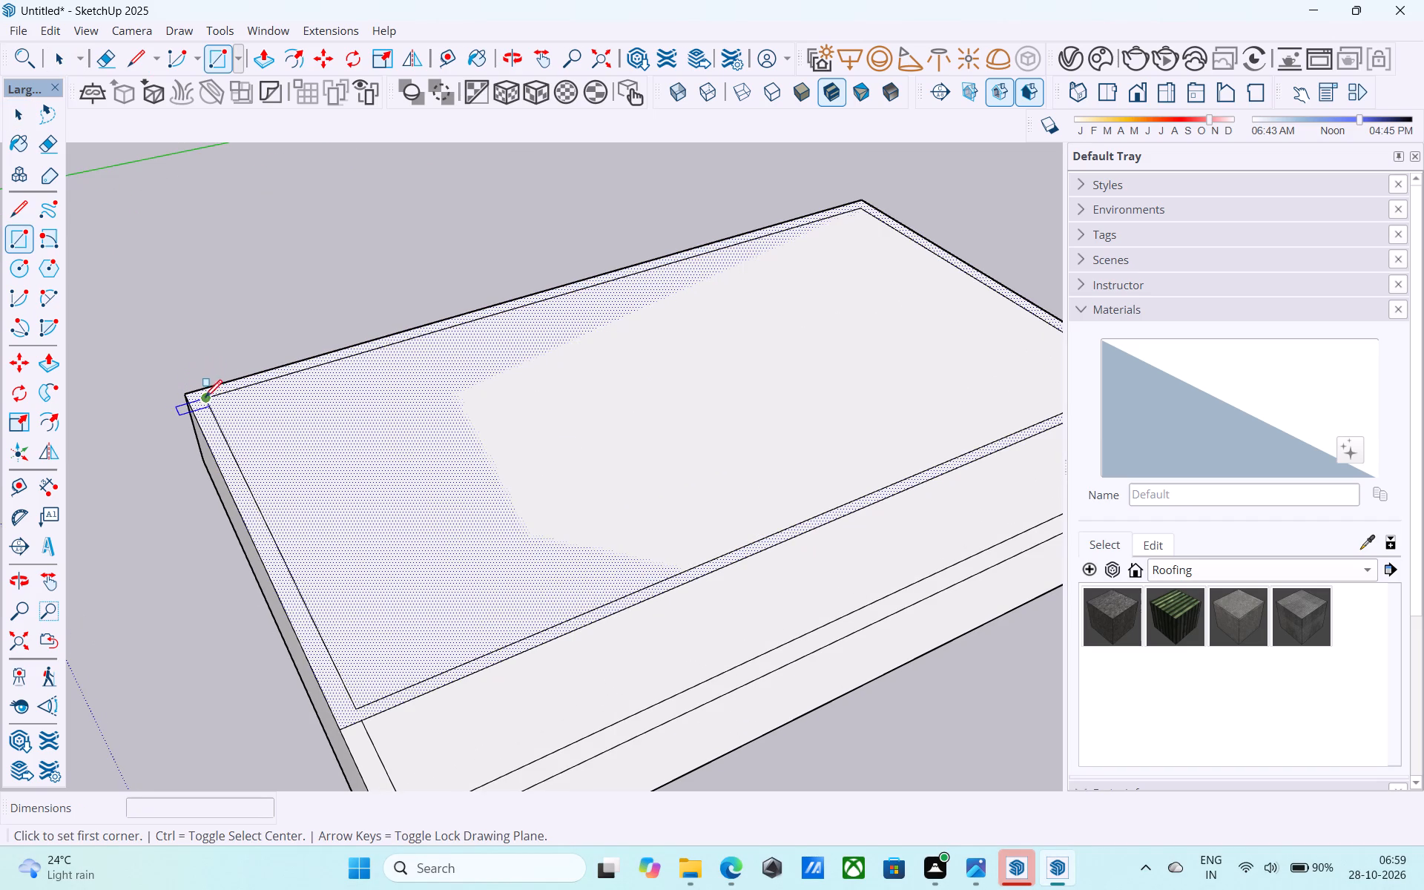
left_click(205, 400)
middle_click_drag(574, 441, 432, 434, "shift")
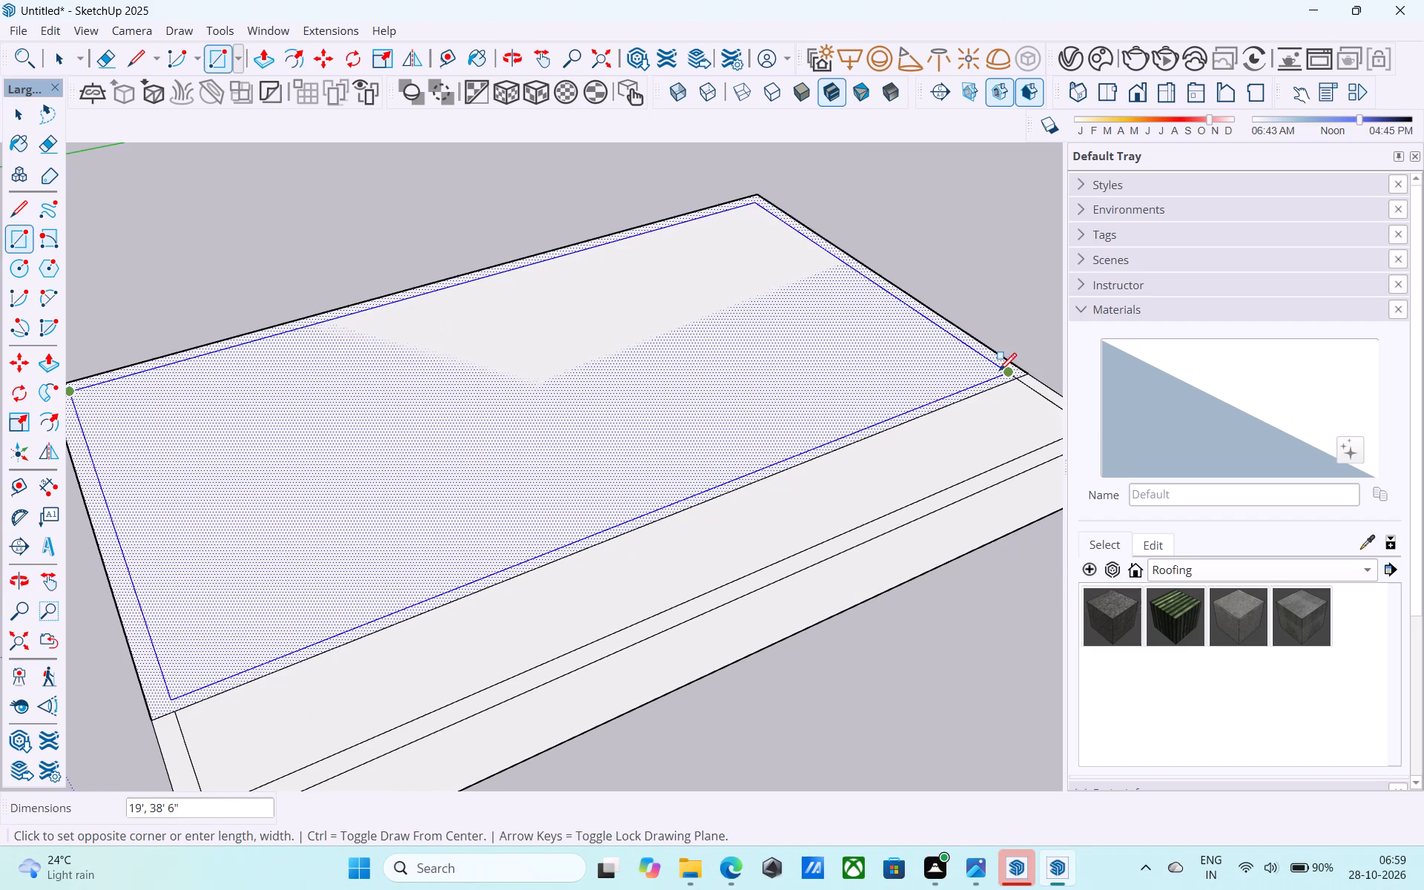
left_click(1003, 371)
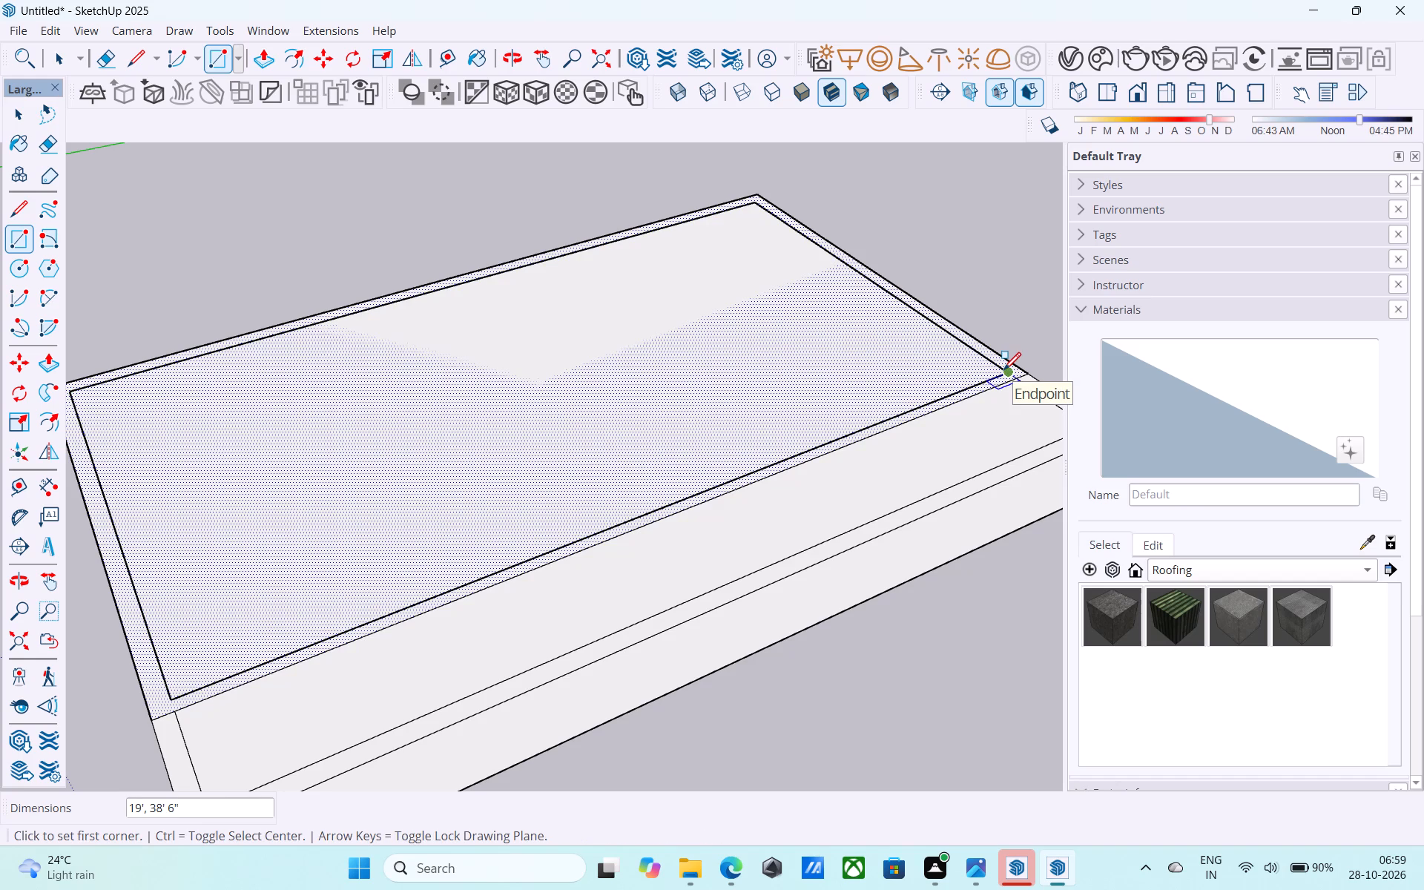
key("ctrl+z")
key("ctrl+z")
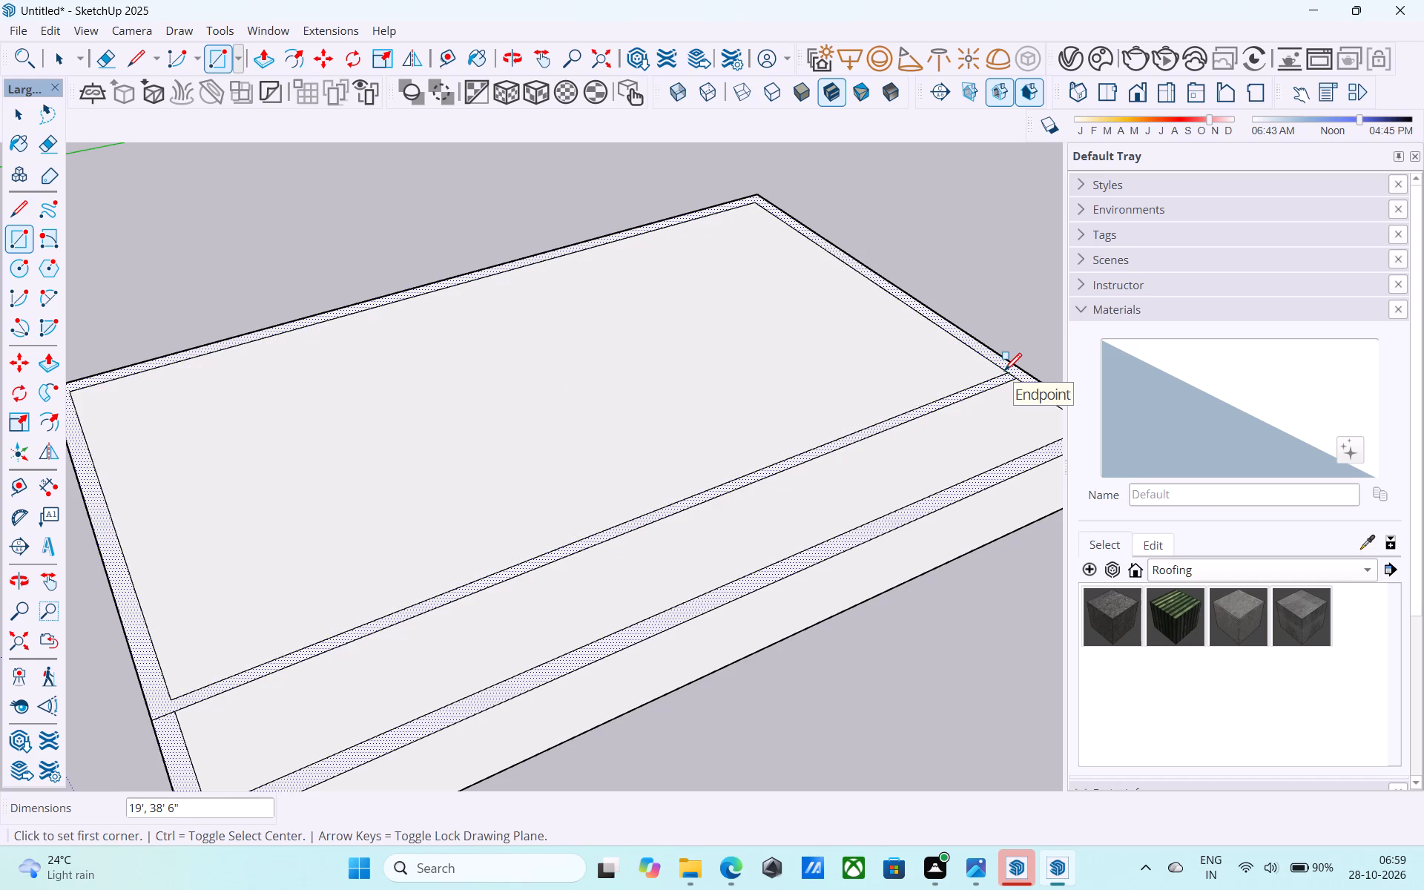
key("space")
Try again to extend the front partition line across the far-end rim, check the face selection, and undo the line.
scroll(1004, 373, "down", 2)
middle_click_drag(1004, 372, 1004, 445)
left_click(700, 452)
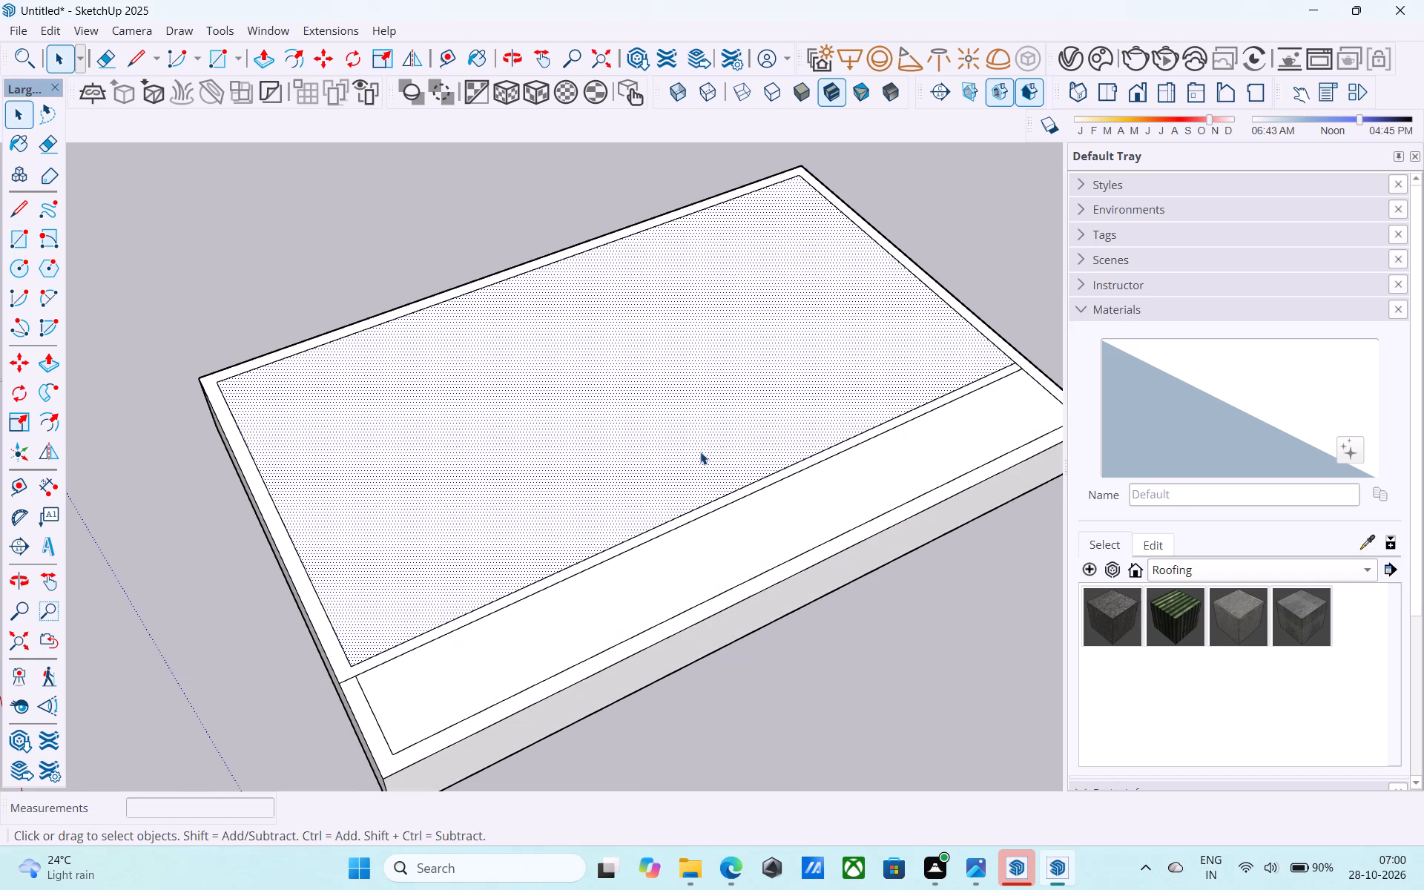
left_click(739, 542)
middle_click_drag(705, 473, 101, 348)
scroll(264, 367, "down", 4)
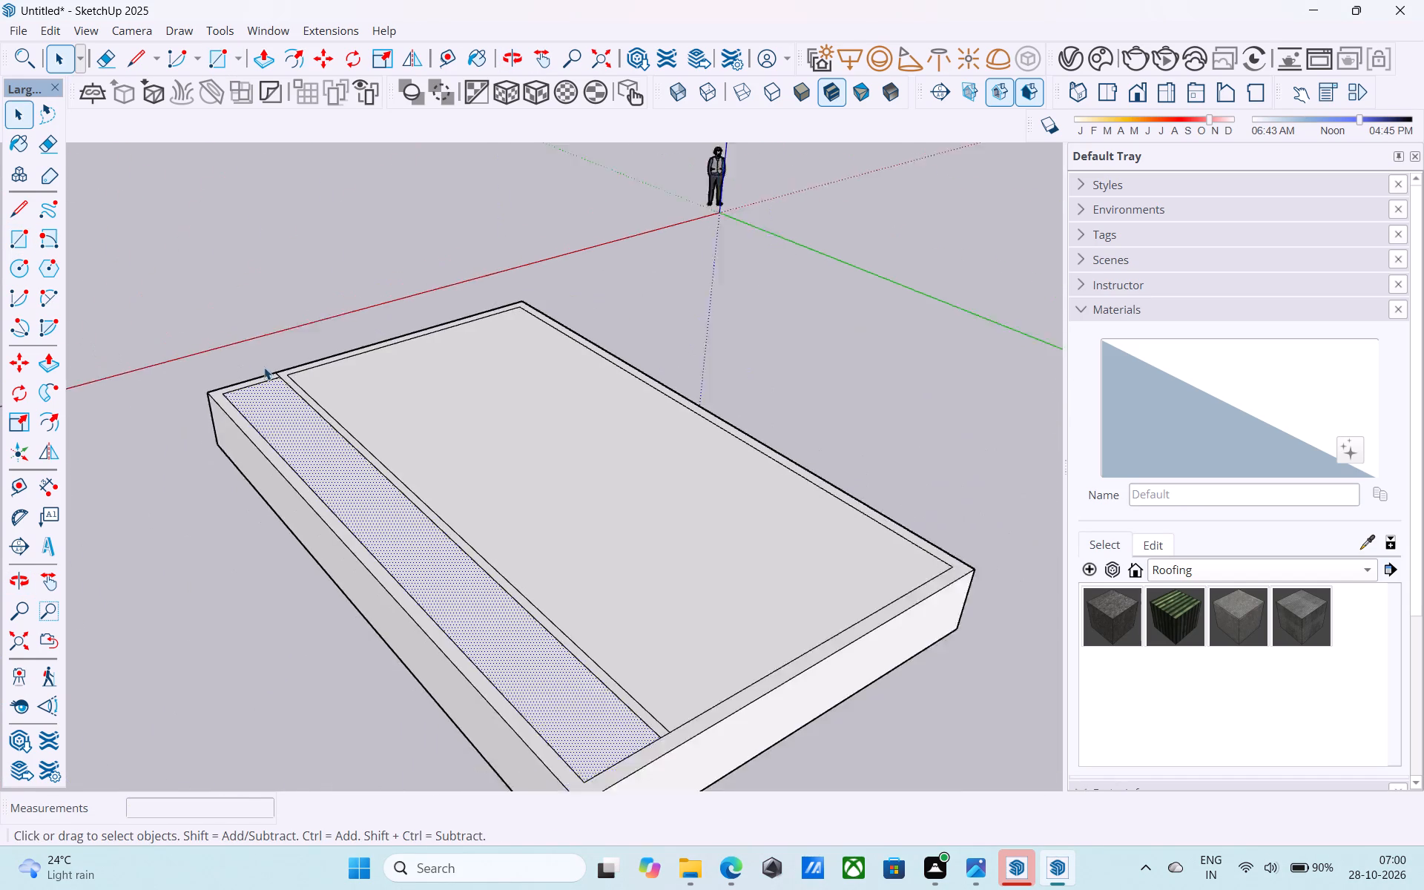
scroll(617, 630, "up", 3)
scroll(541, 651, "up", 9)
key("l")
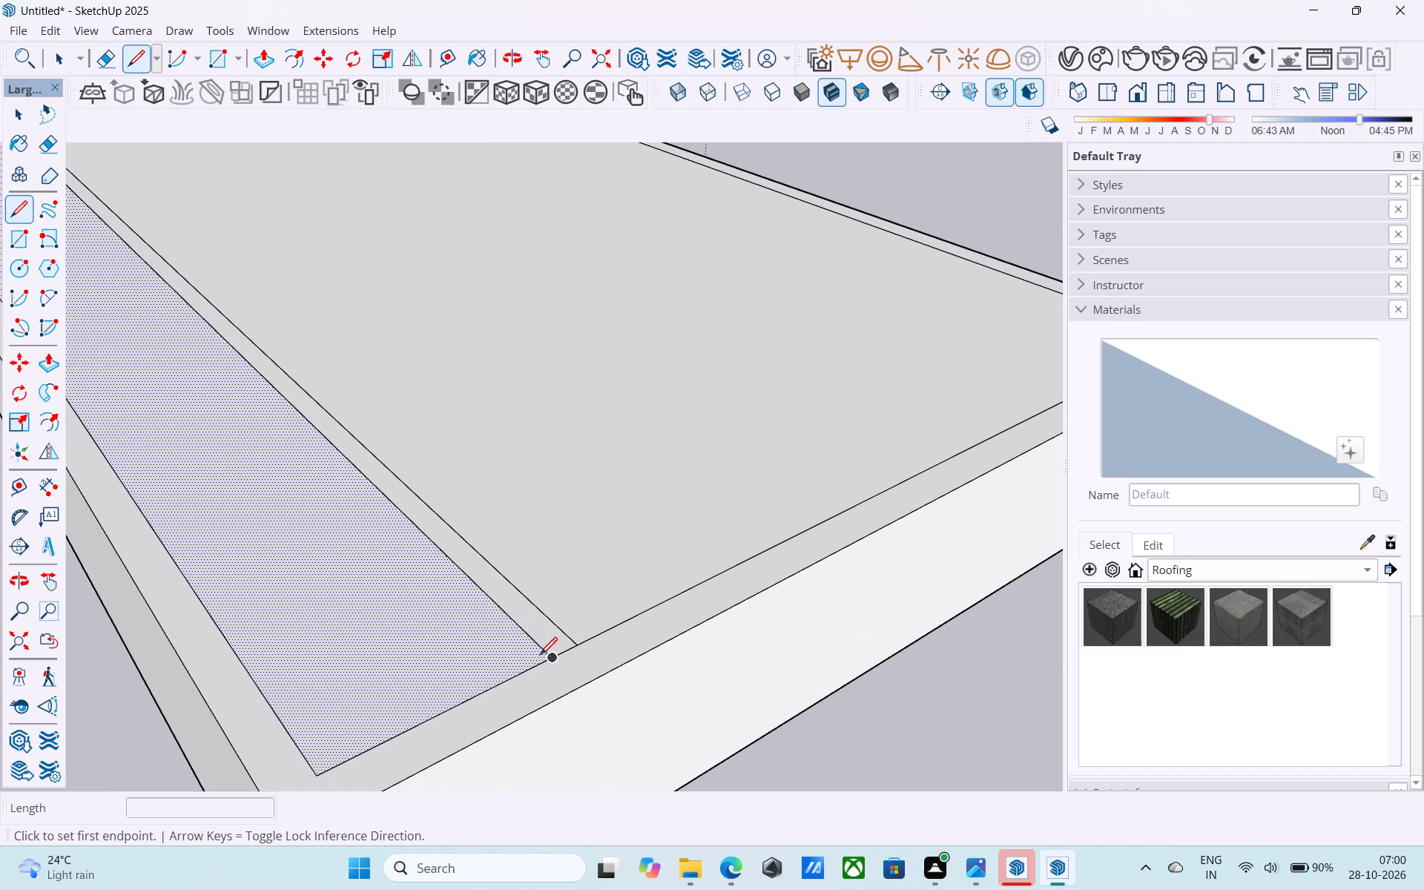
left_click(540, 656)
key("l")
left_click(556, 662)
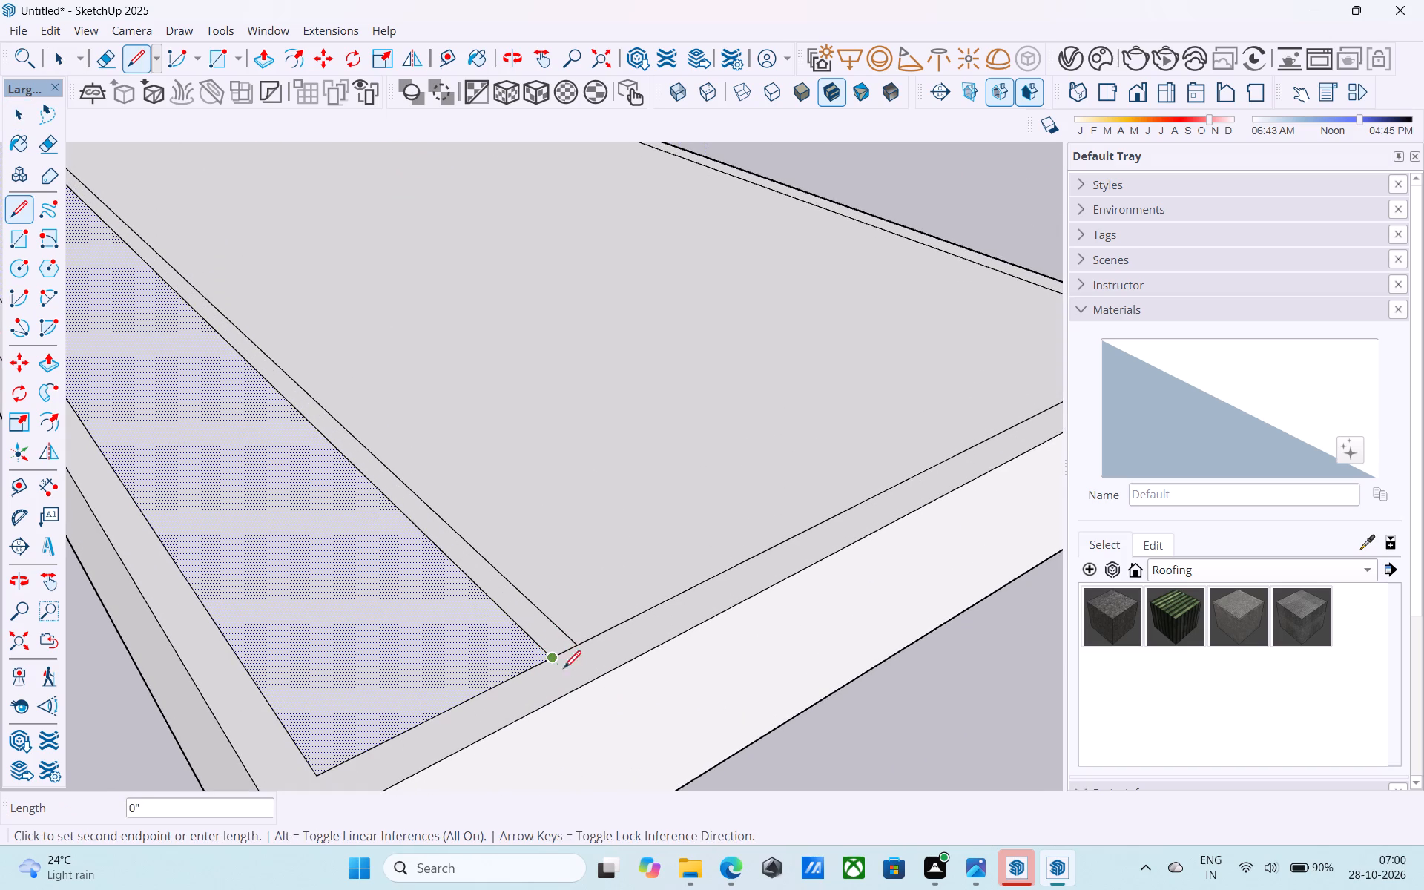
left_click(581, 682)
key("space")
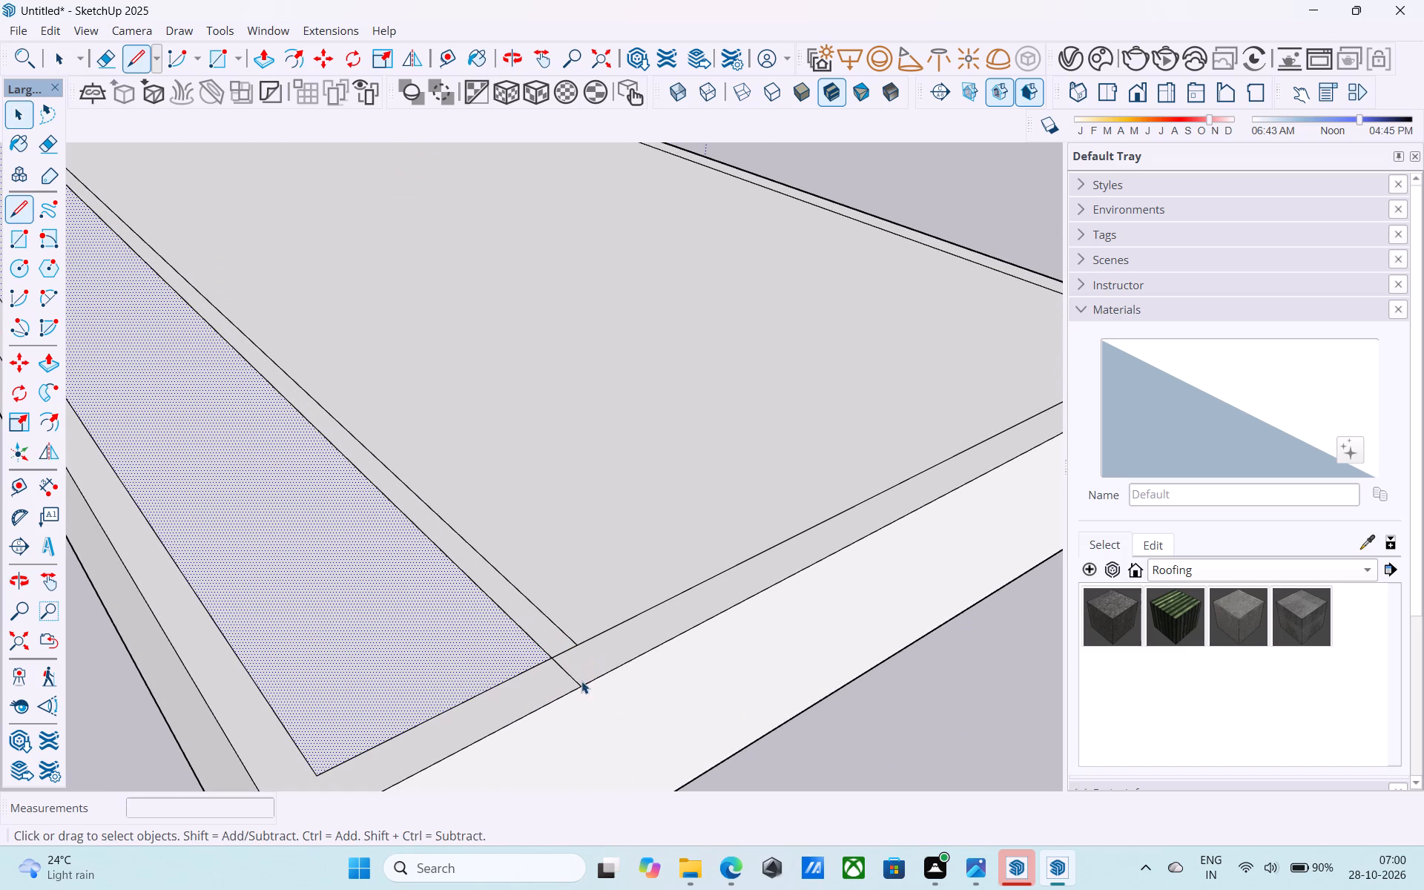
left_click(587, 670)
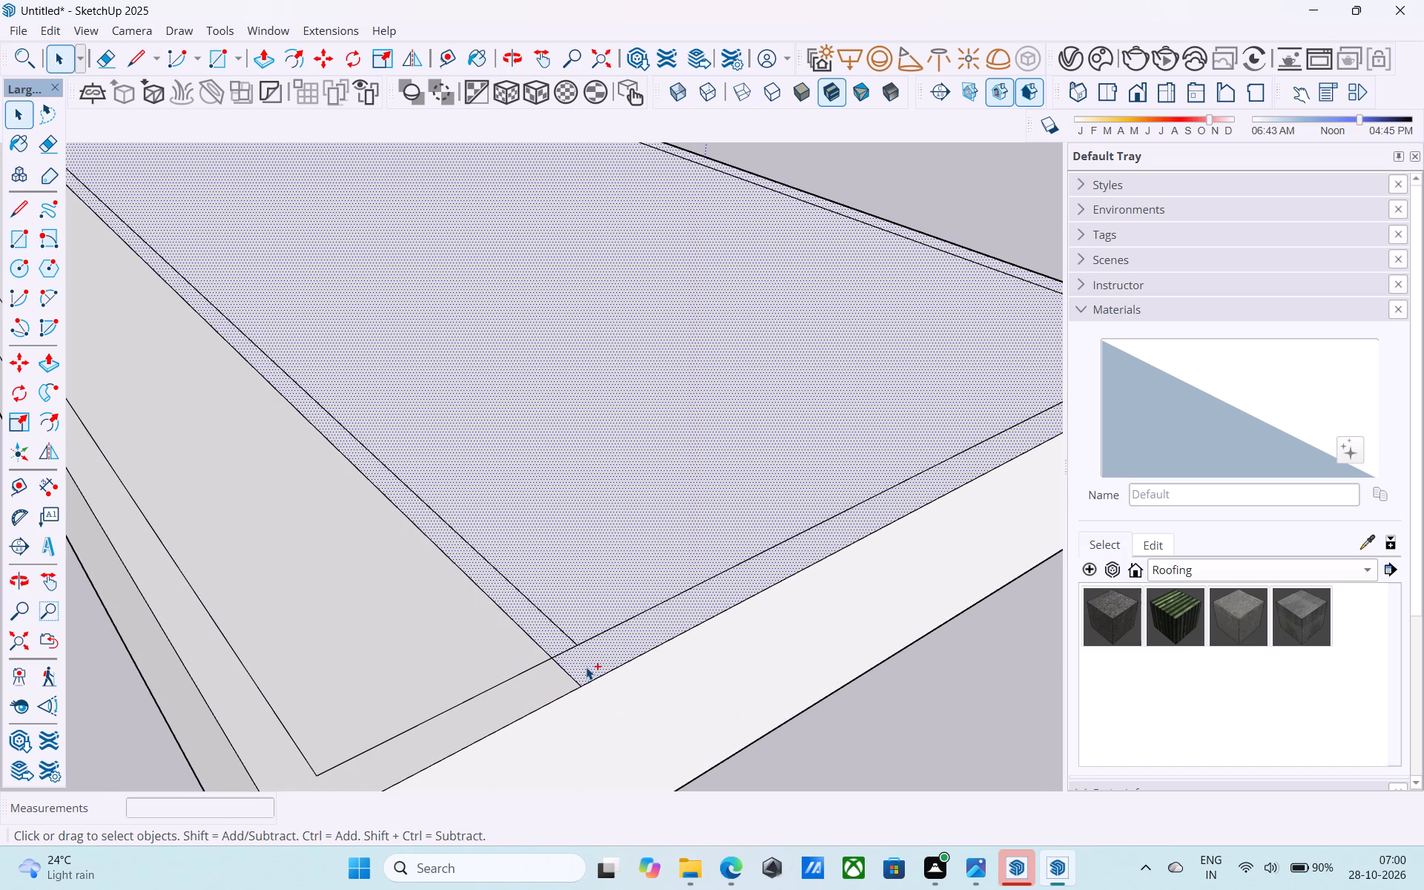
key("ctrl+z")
Draw a 9" line from the front inner corner away from the red axis to the base's front edge, separating the front rim.
scroll(543, 624, "down", 6)
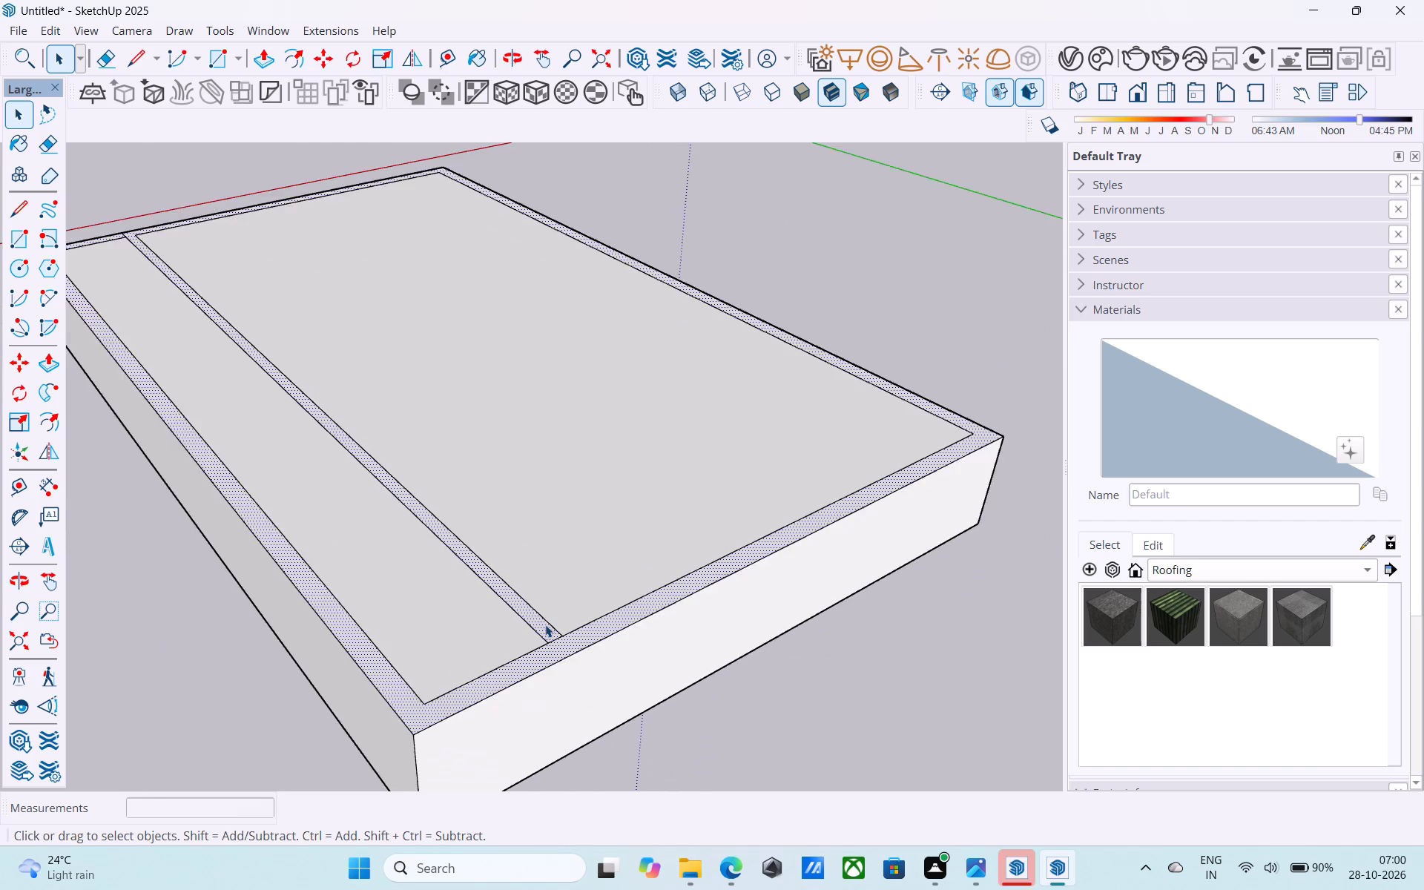
scroll(545, 624, "down", 4)
middle_click_drag(547, 624, 901, 681)
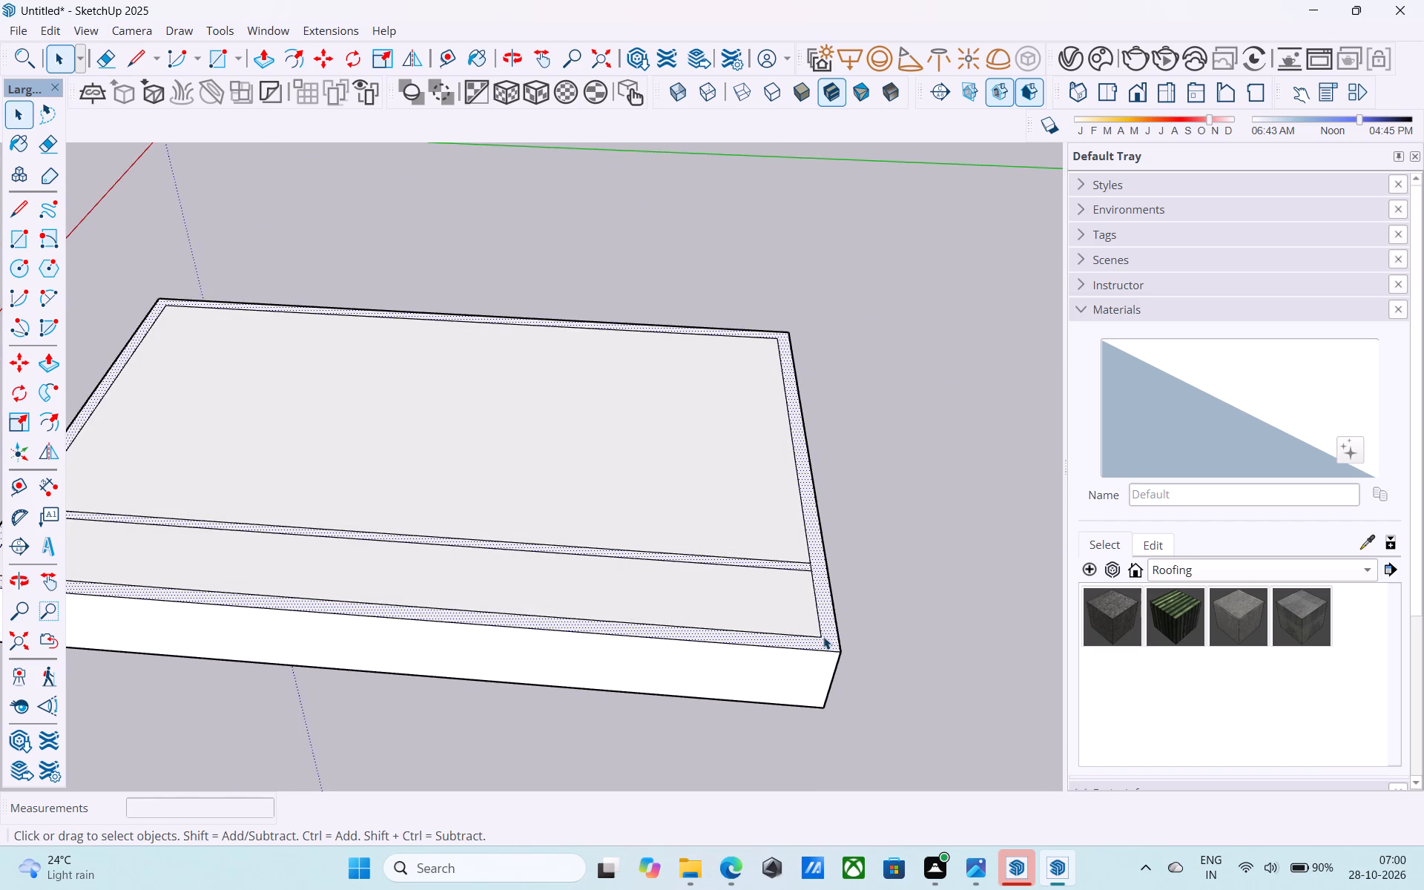
scroll(824, 635, "up", 4)
key("l")
left_click(819, 634)
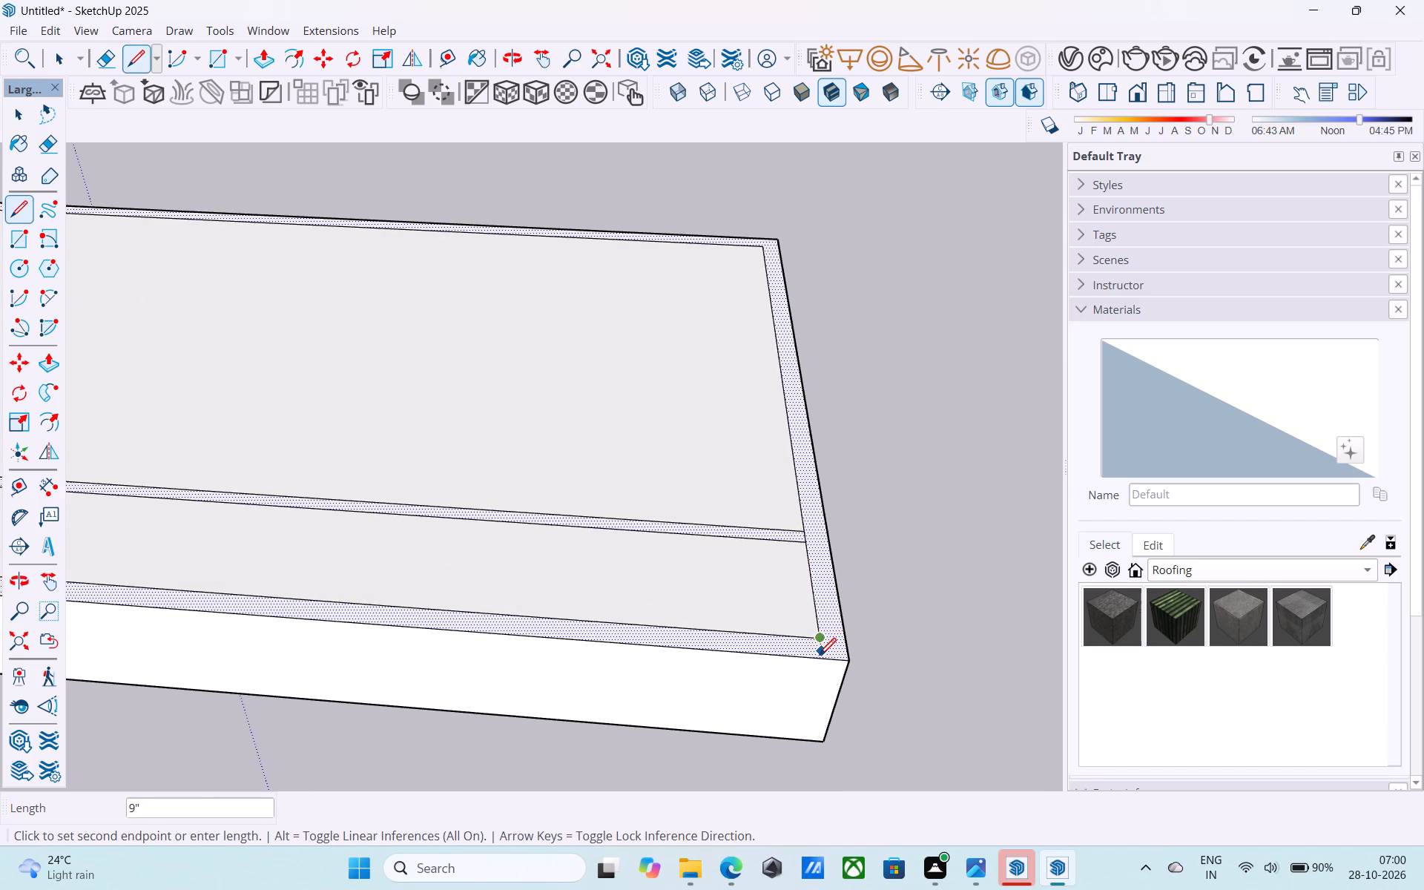
left_click(818, 658)
key("space")
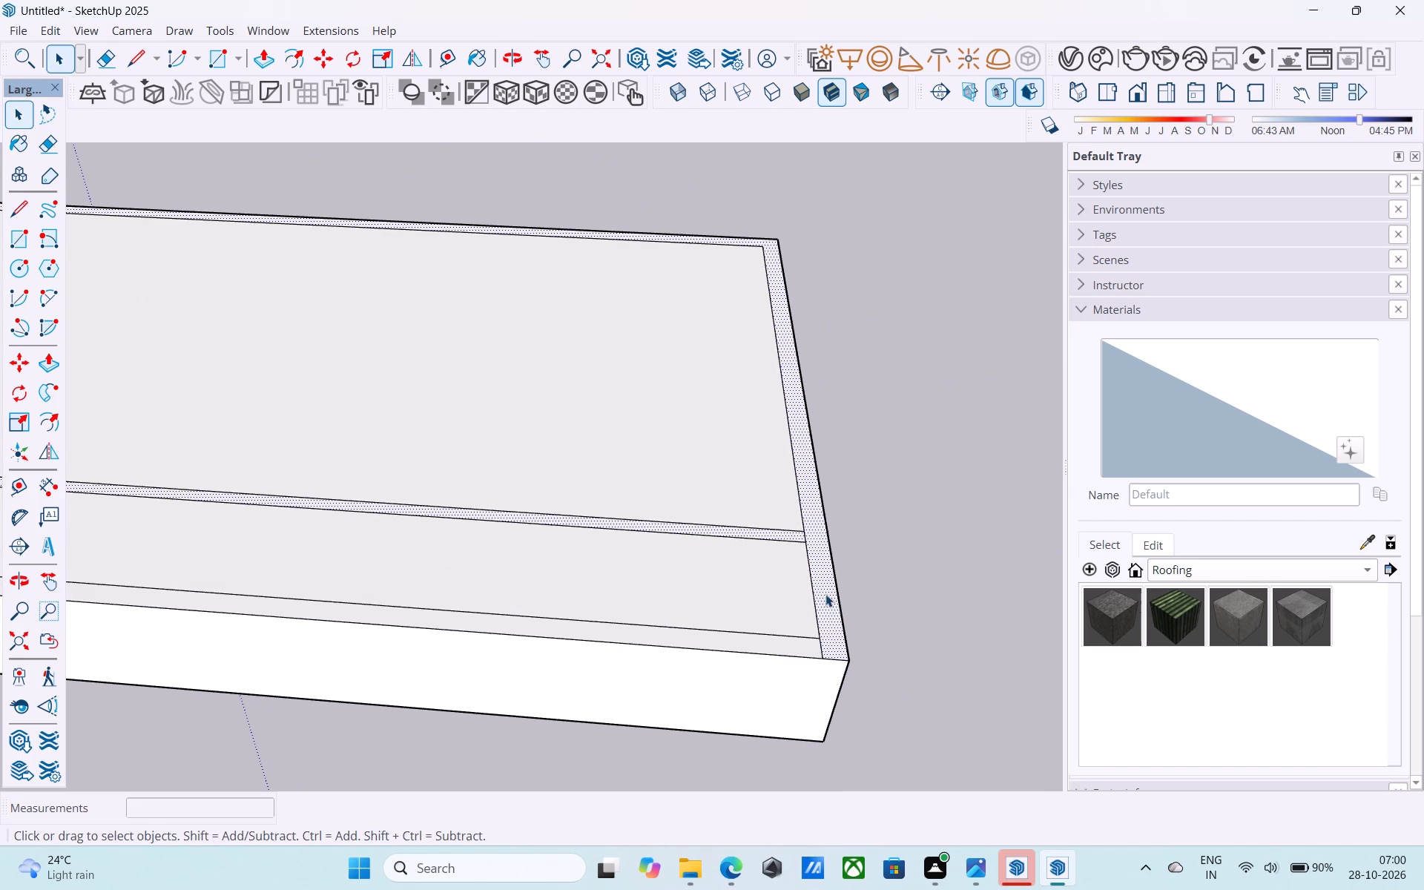
Push/Pull the joined face of the back and side rims and the partition up 12' to form the walls.
left_click(825, 593)
scroll(826, 593, "down", 9)
scroll(826, 593, "up", 1)
middle_click_drag(662, 610, 669, 609)
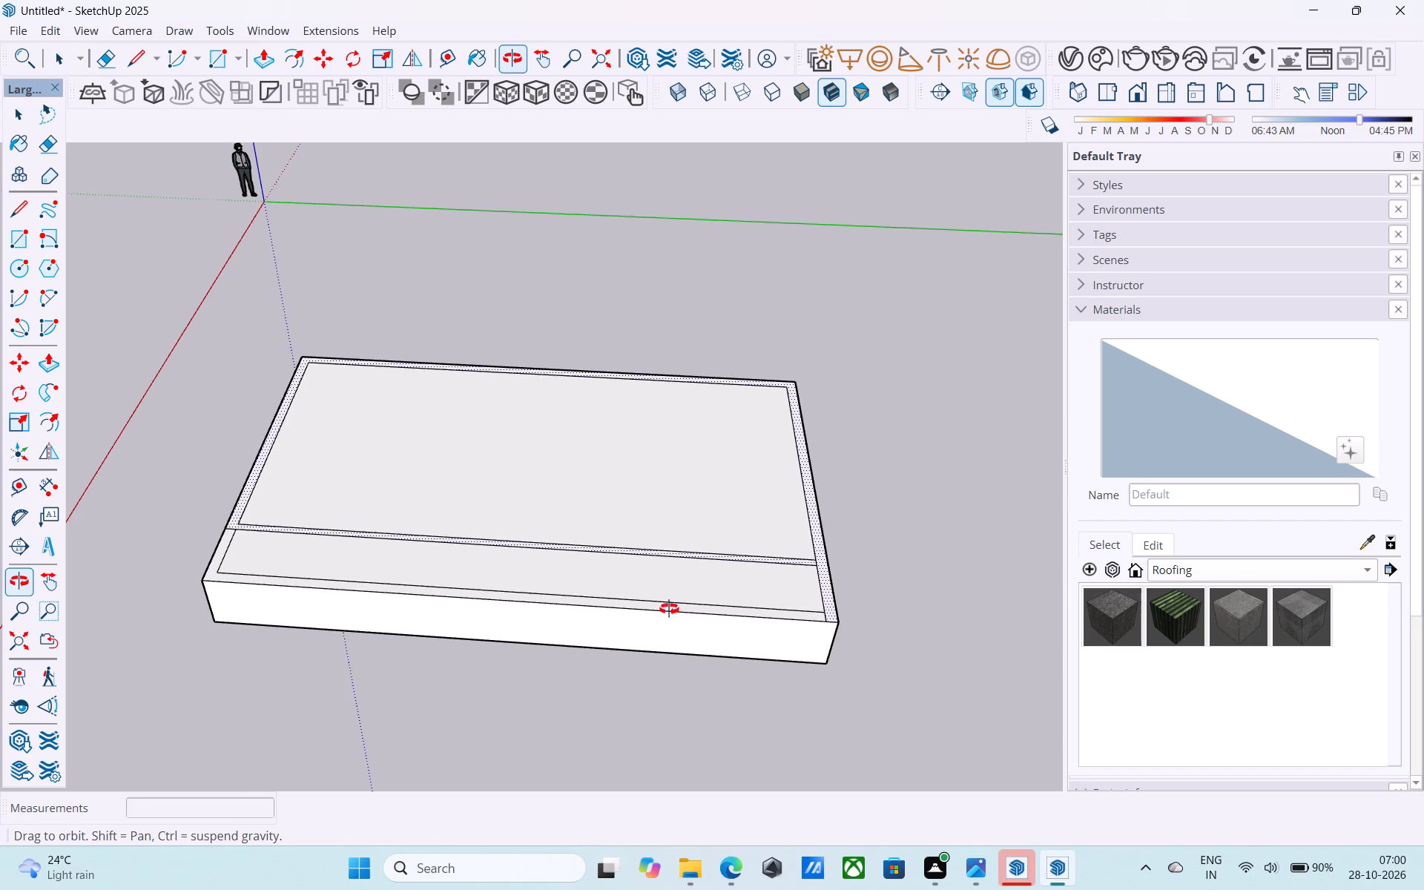
middle_click_drag(669, 609, 992, 613)
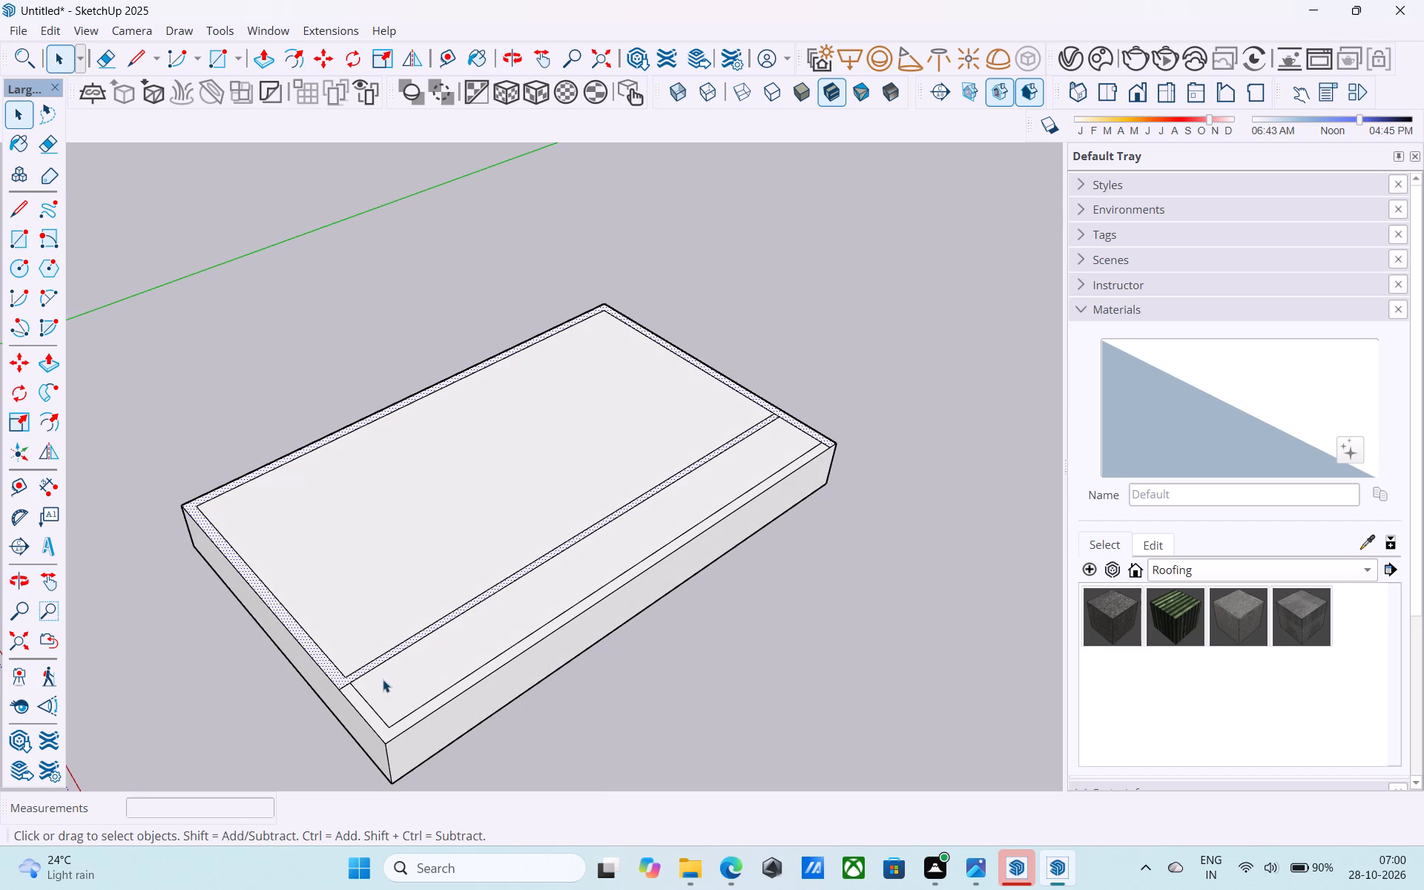
middle_click_drag(383, 679, 469, 633)
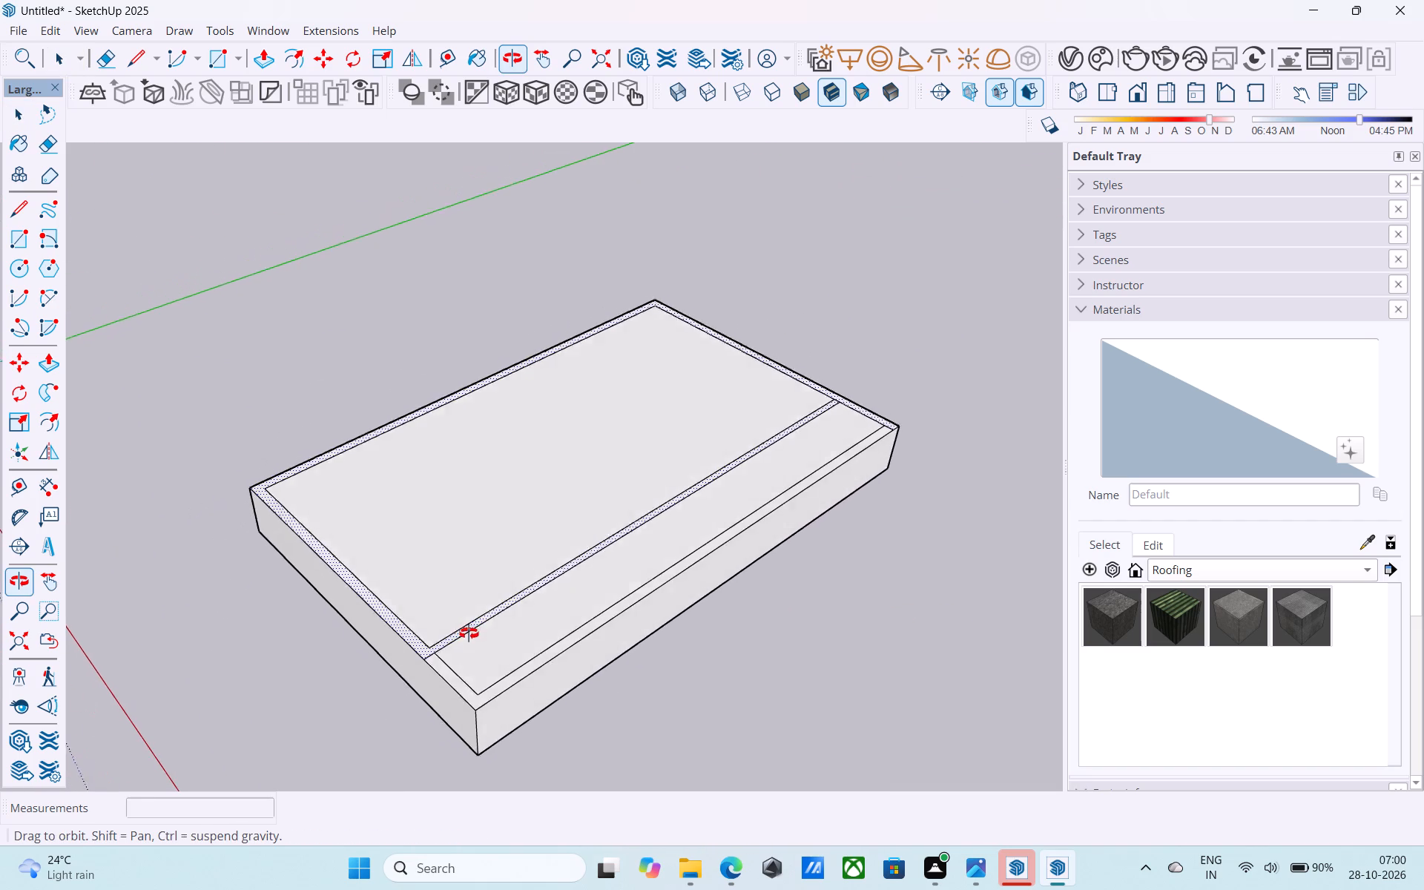
middle_click_drag(469, 633, 350, 664)
scroll(350, 659, "up", 3)
key("p")
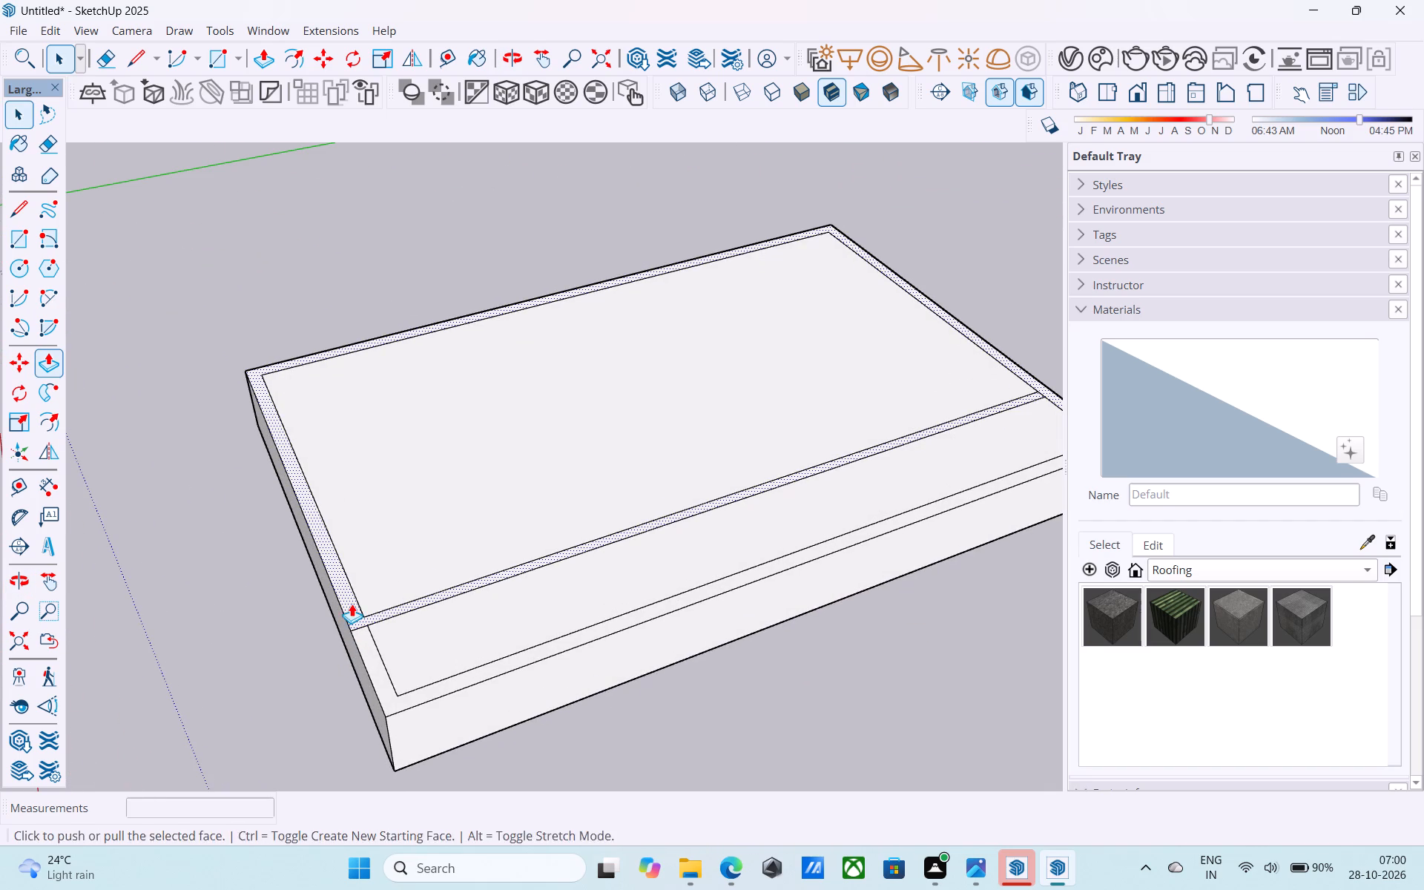
left_click(352, 604)
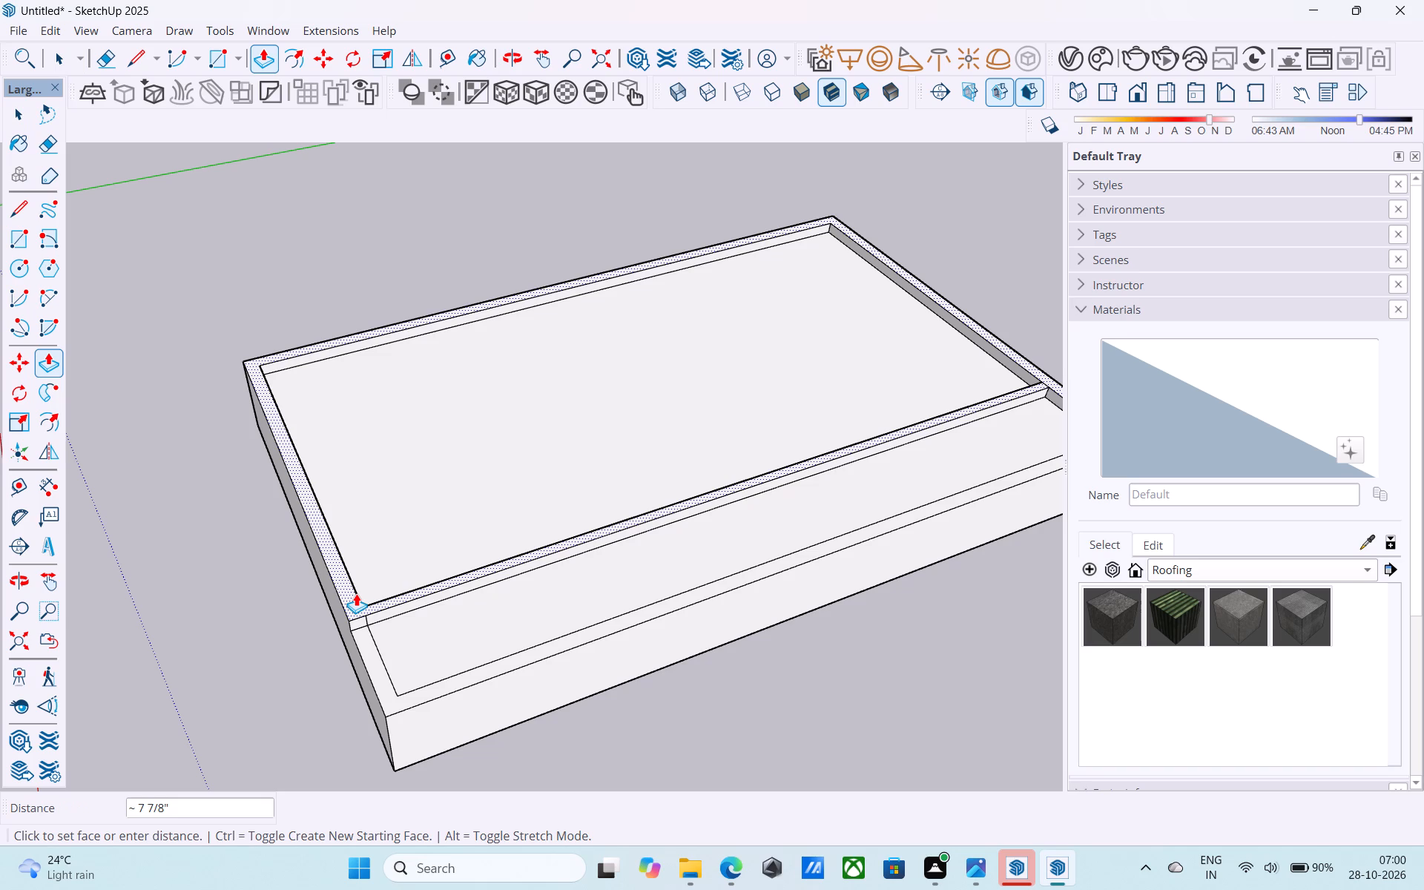
key("1")
key("2")
key("apostrophe")
key("Return")
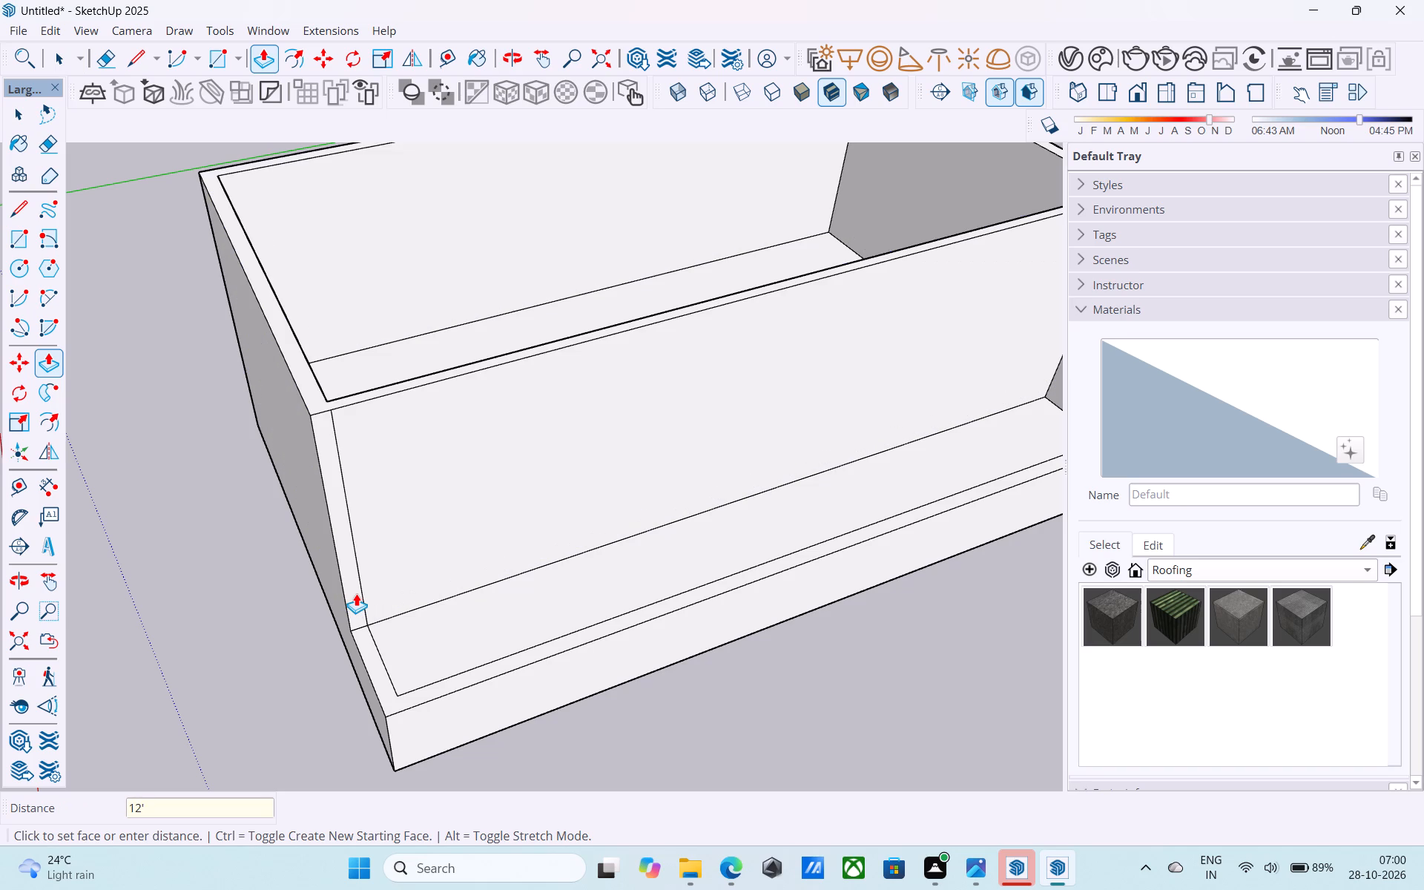
Draw a 9" line across the top of the side wall away from the red axis, in line with the partition's front edge.
scroll(421, 616, "down", 9)
middle_click_drag(592, 602, 328, 610, "shift")
middle_click_drag(740, 579, 736, 683)
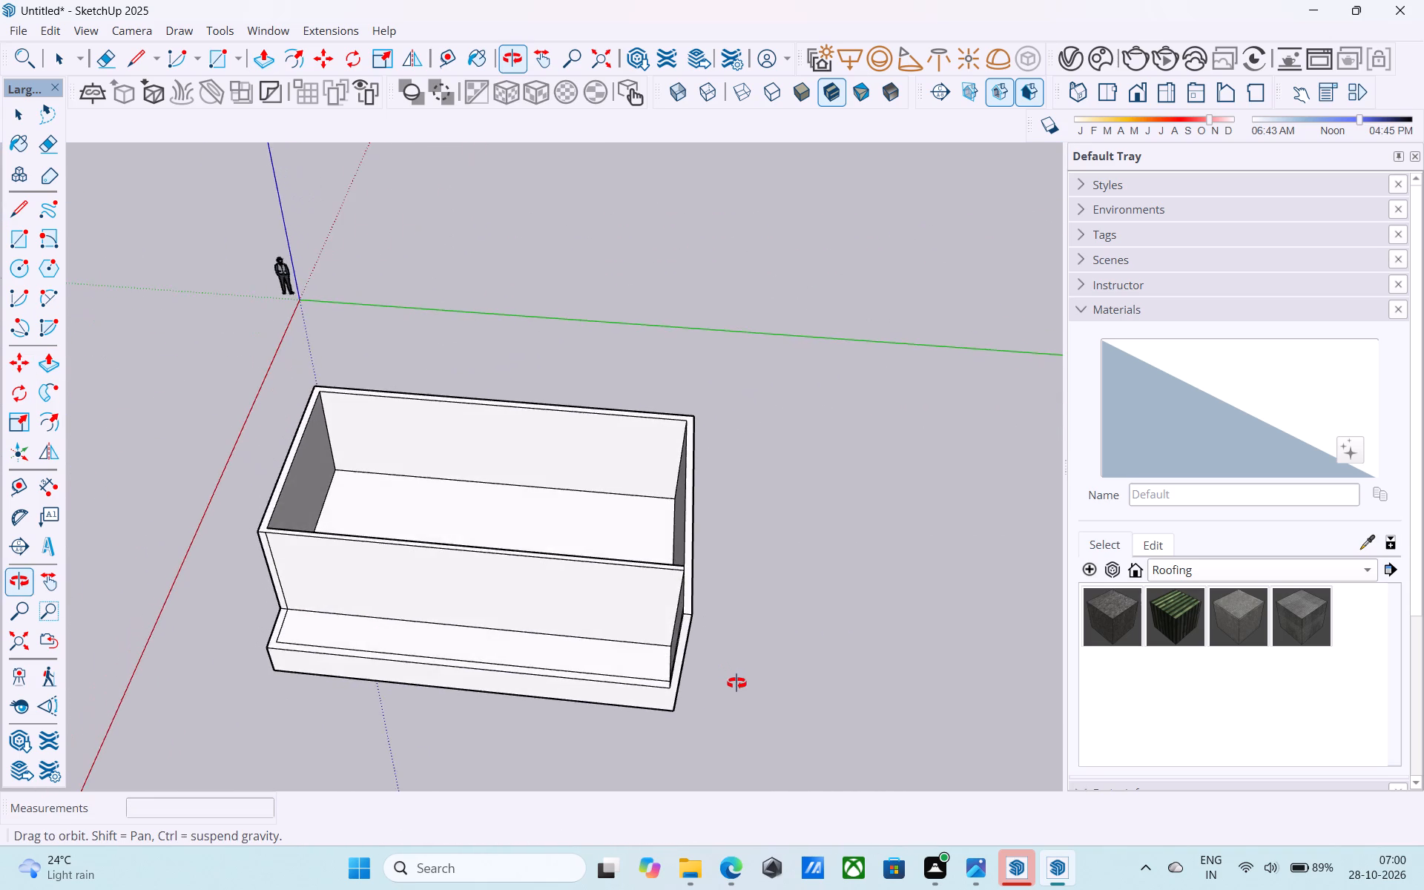
middle_click_drag(736, 683, 784, 701)
key("l")
scroll(711, 556, "up", 10)
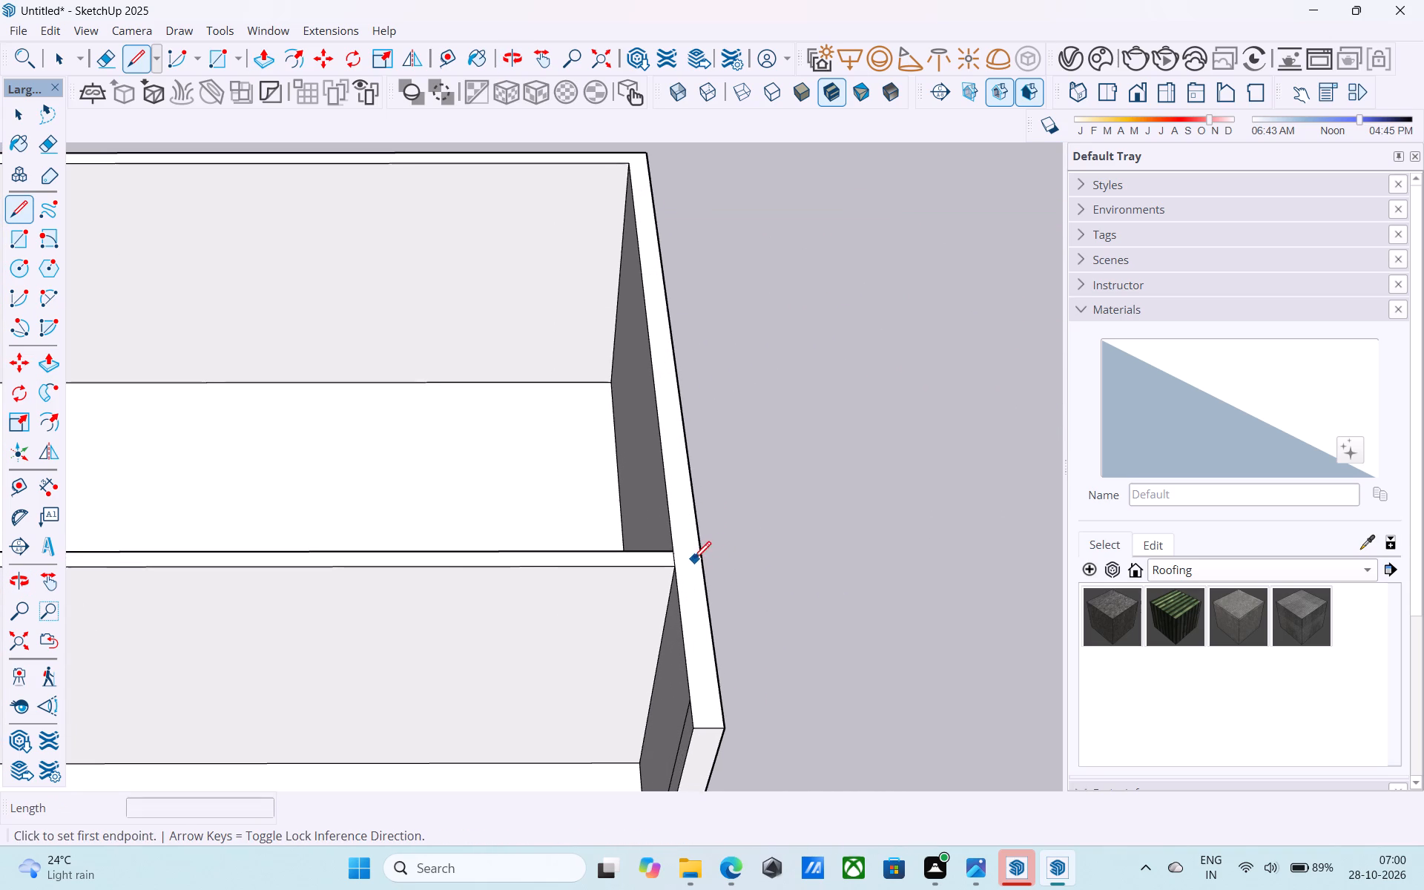
left_click(681, 563)
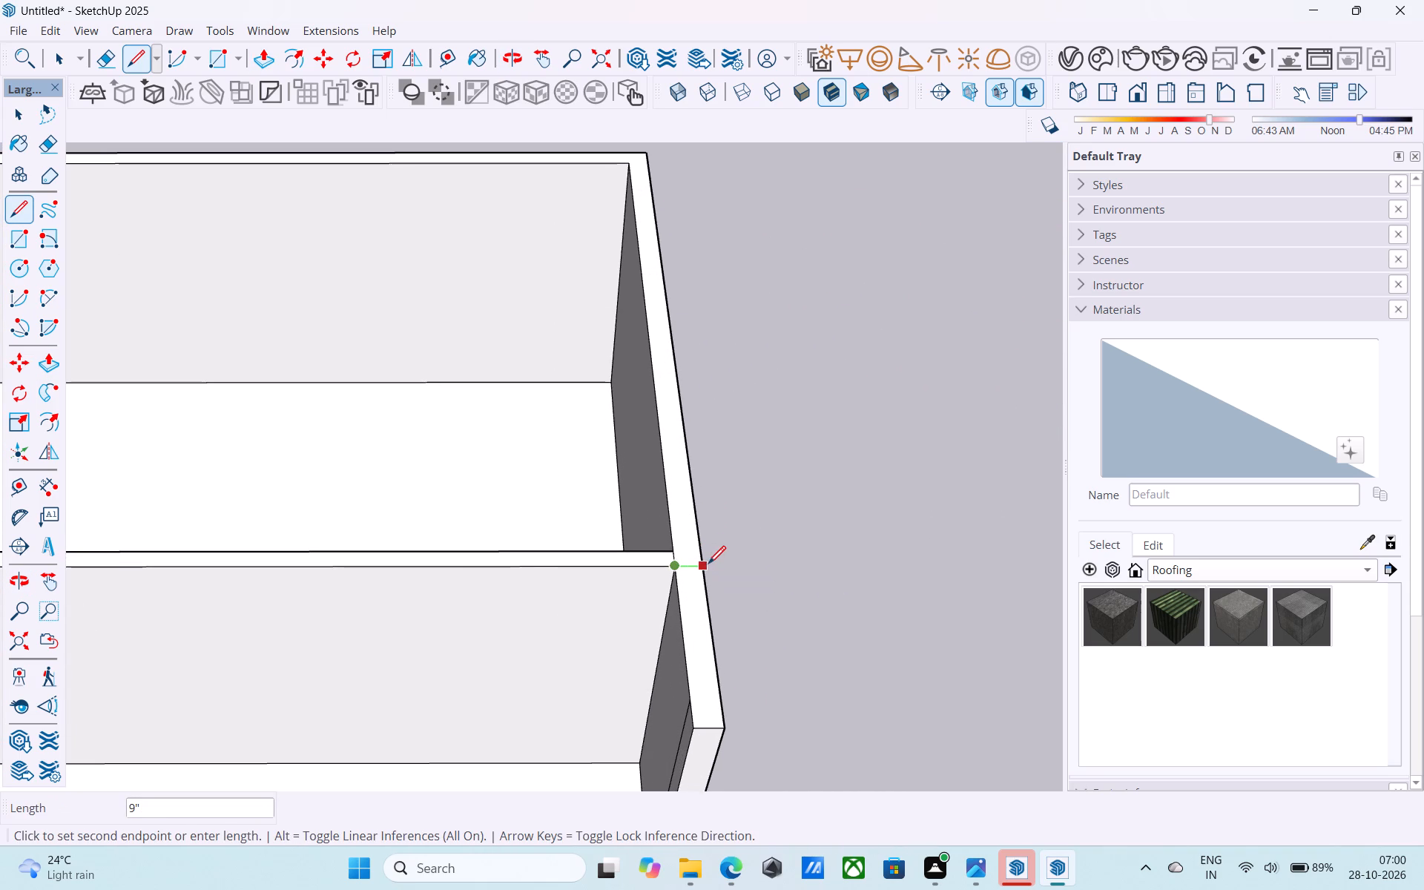
left_click(708, 565)
key("space")
Push/Pull the side wall's top section in front of the partition down 12' to the base rim level.
left_click(688, 617)
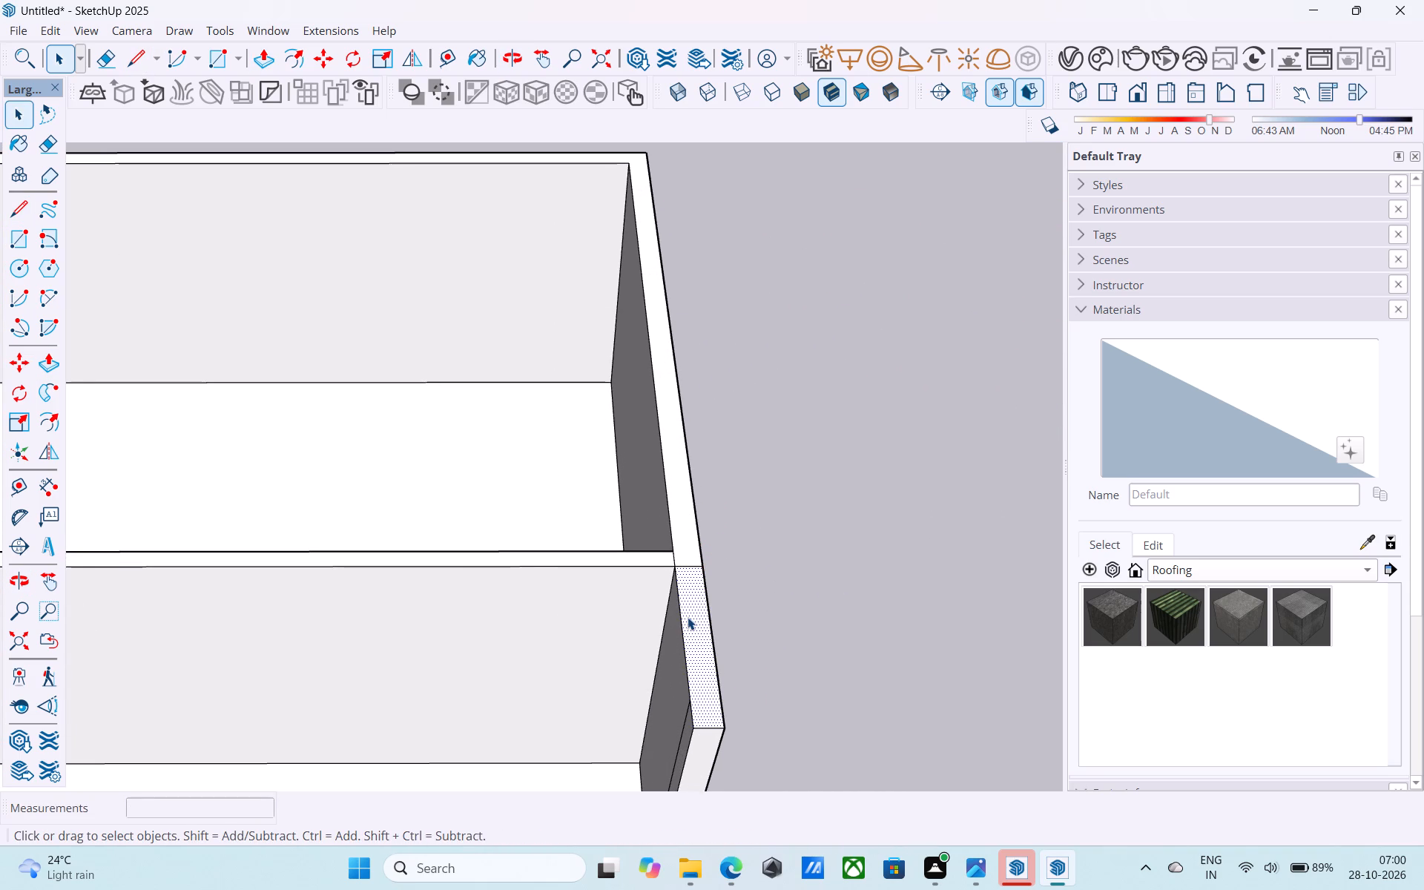
key("p")
left_click(688, 617)
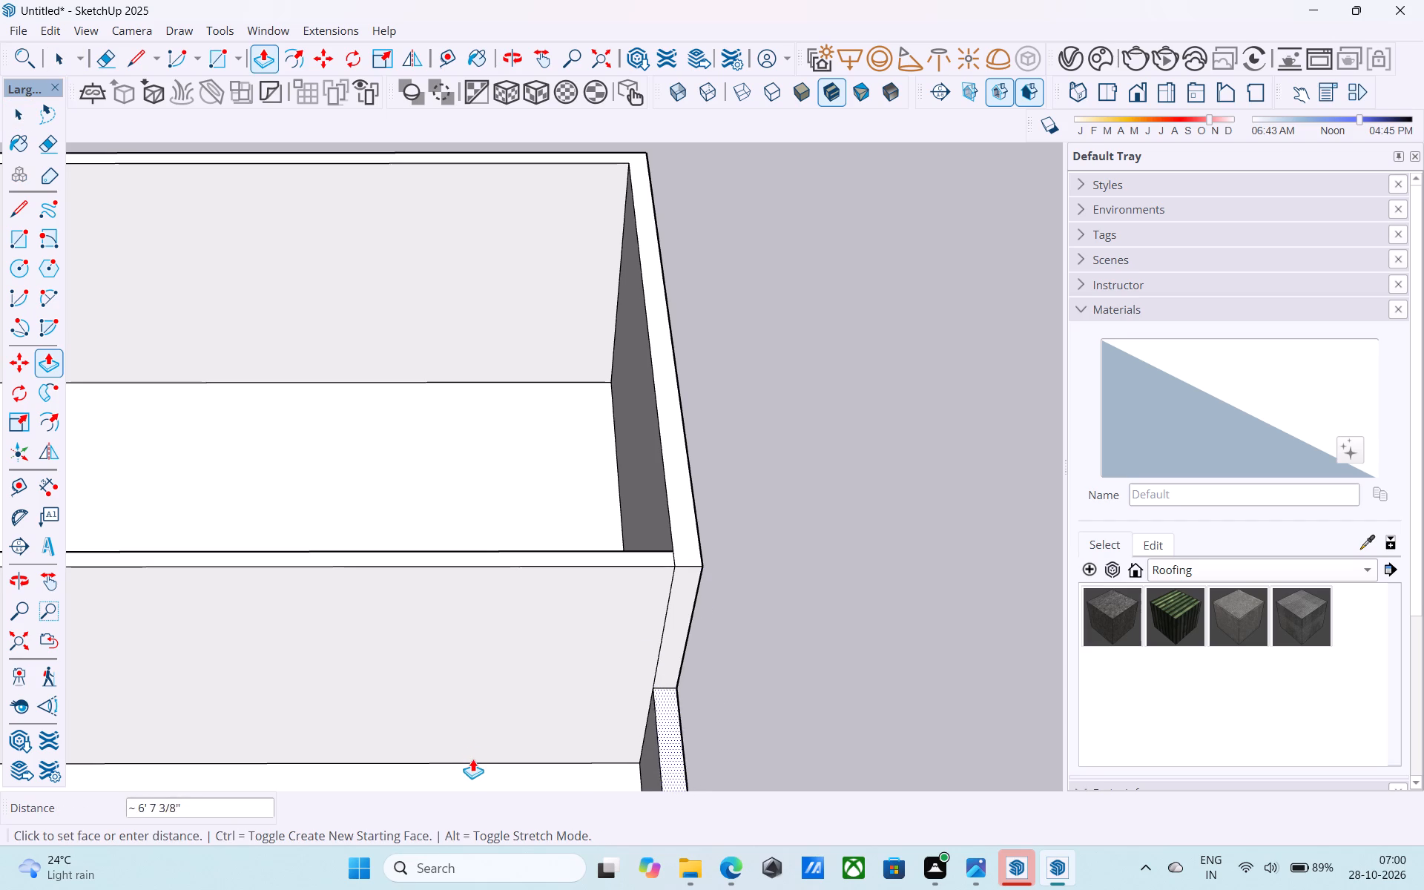
left_click(475, 762)
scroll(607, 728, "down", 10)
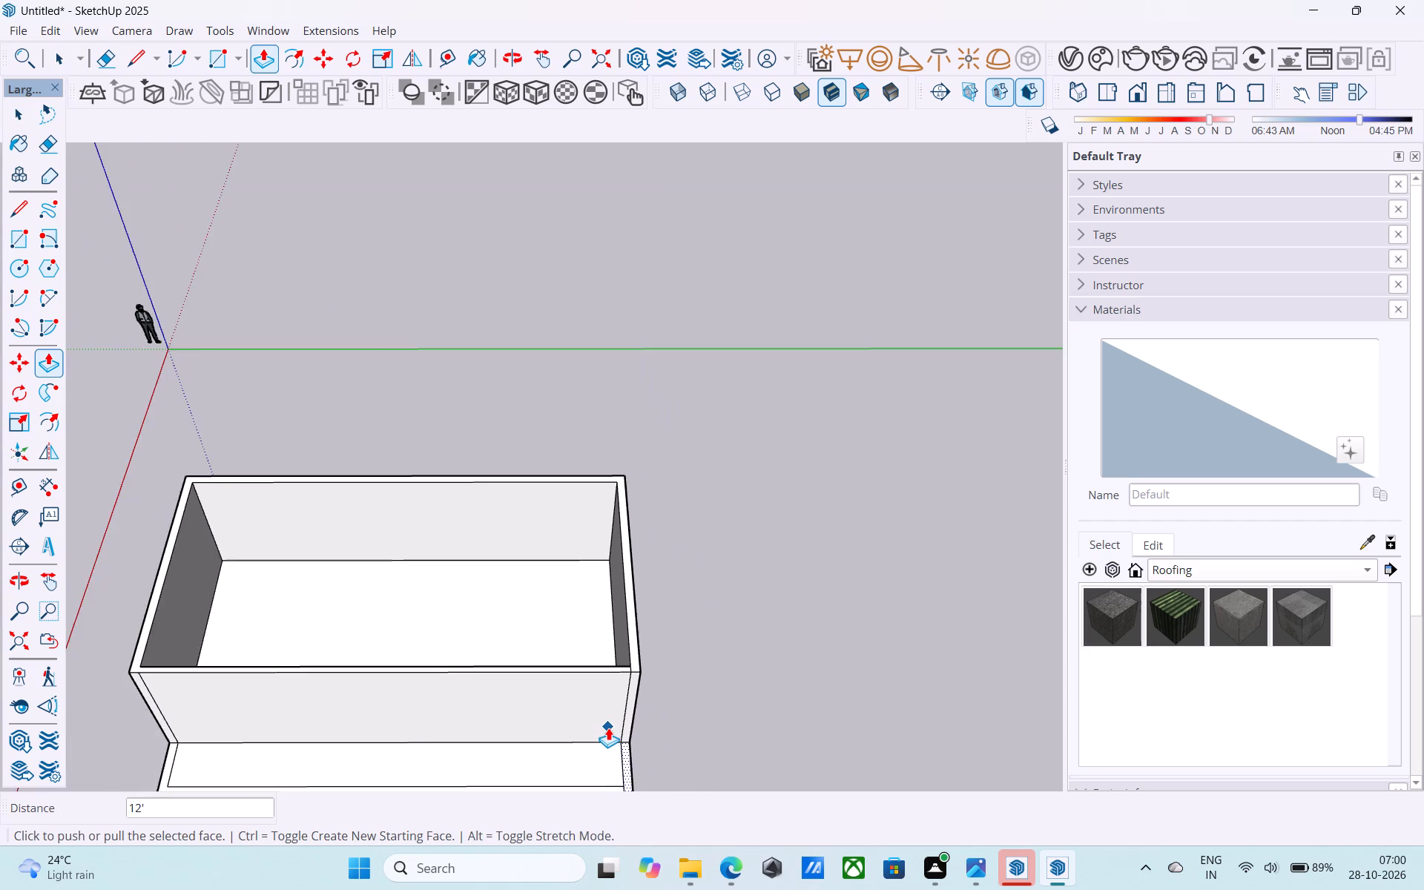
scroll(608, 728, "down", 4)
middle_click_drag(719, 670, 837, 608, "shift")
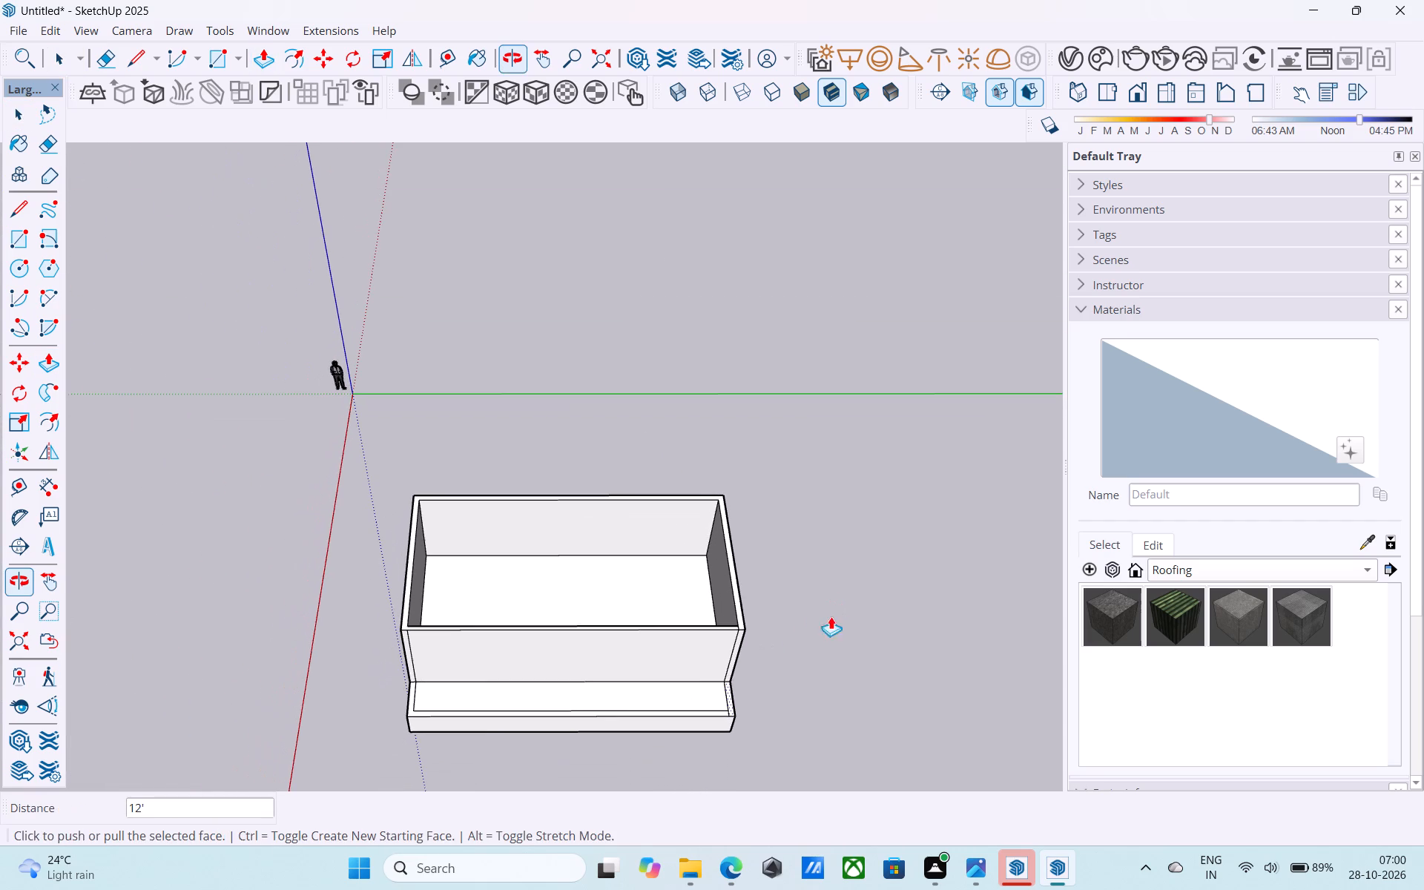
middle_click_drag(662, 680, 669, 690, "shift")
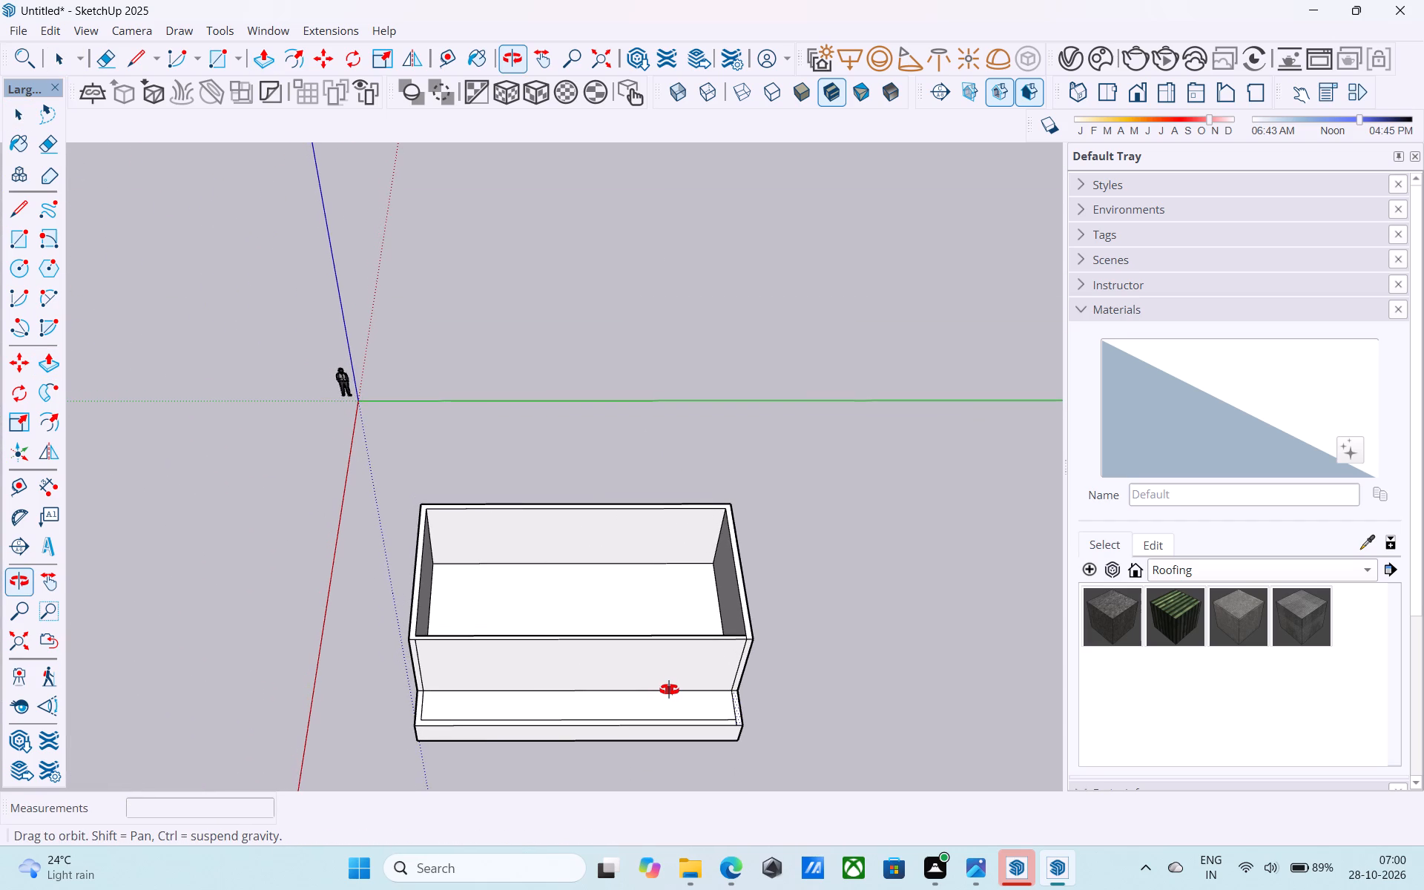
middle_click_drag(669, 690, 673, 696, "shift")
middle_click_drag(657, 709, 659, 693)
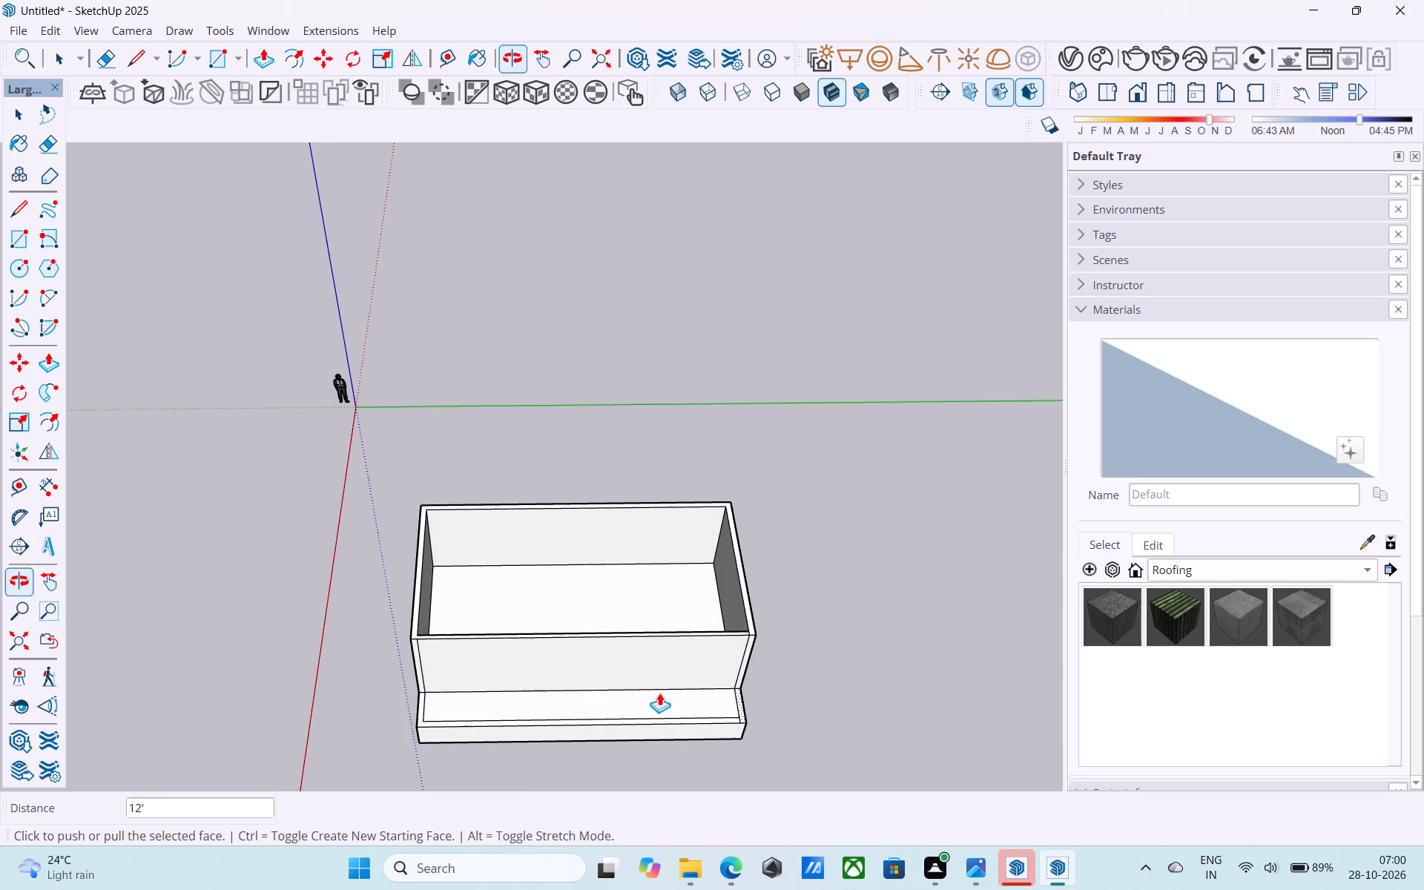
Save the model in the Downloads folder as i pro 86f.
key("ctrl+s")
key("space")
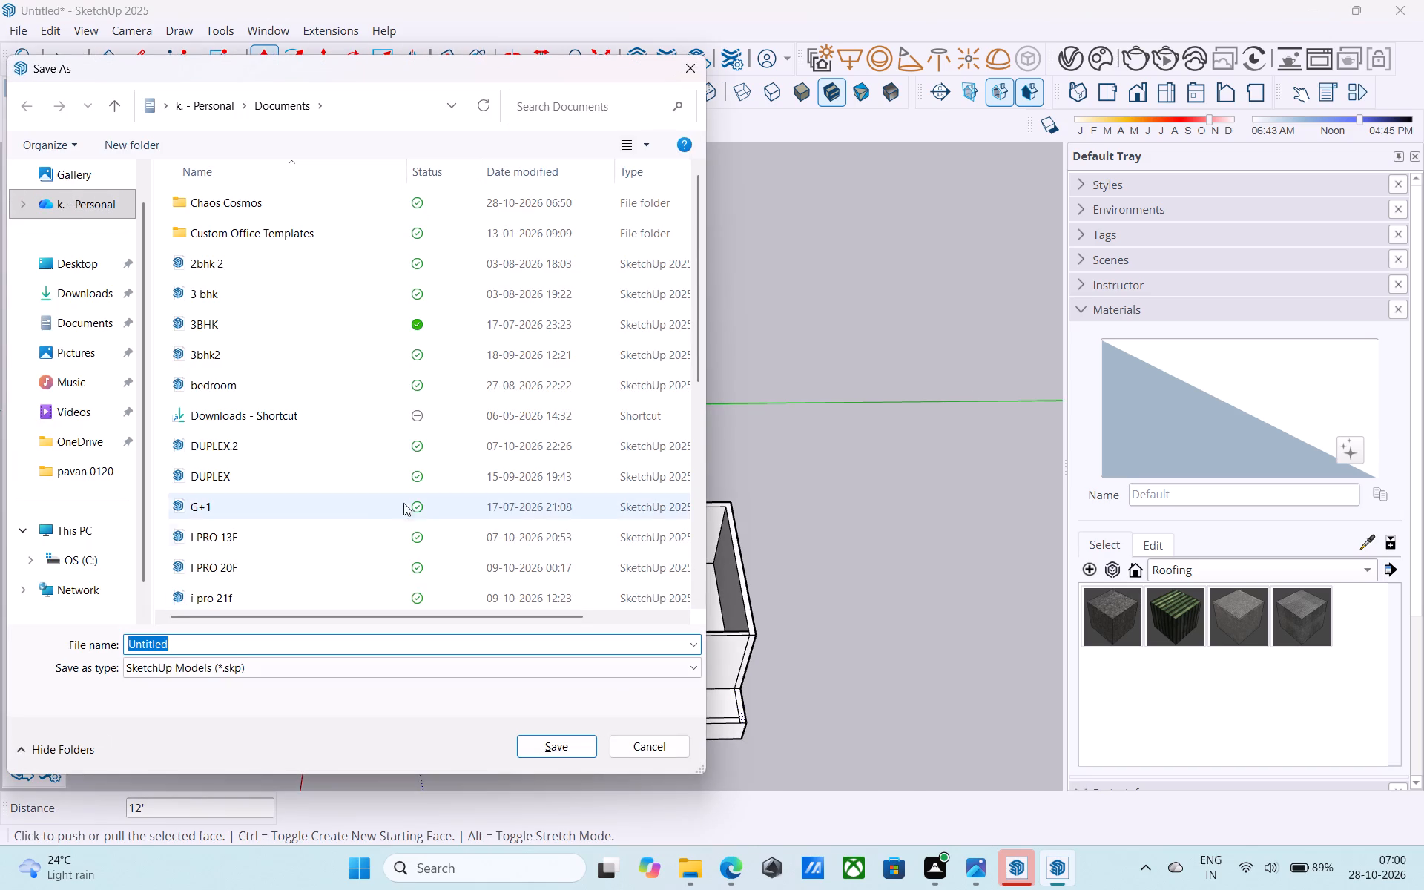
left_click(68, 306)
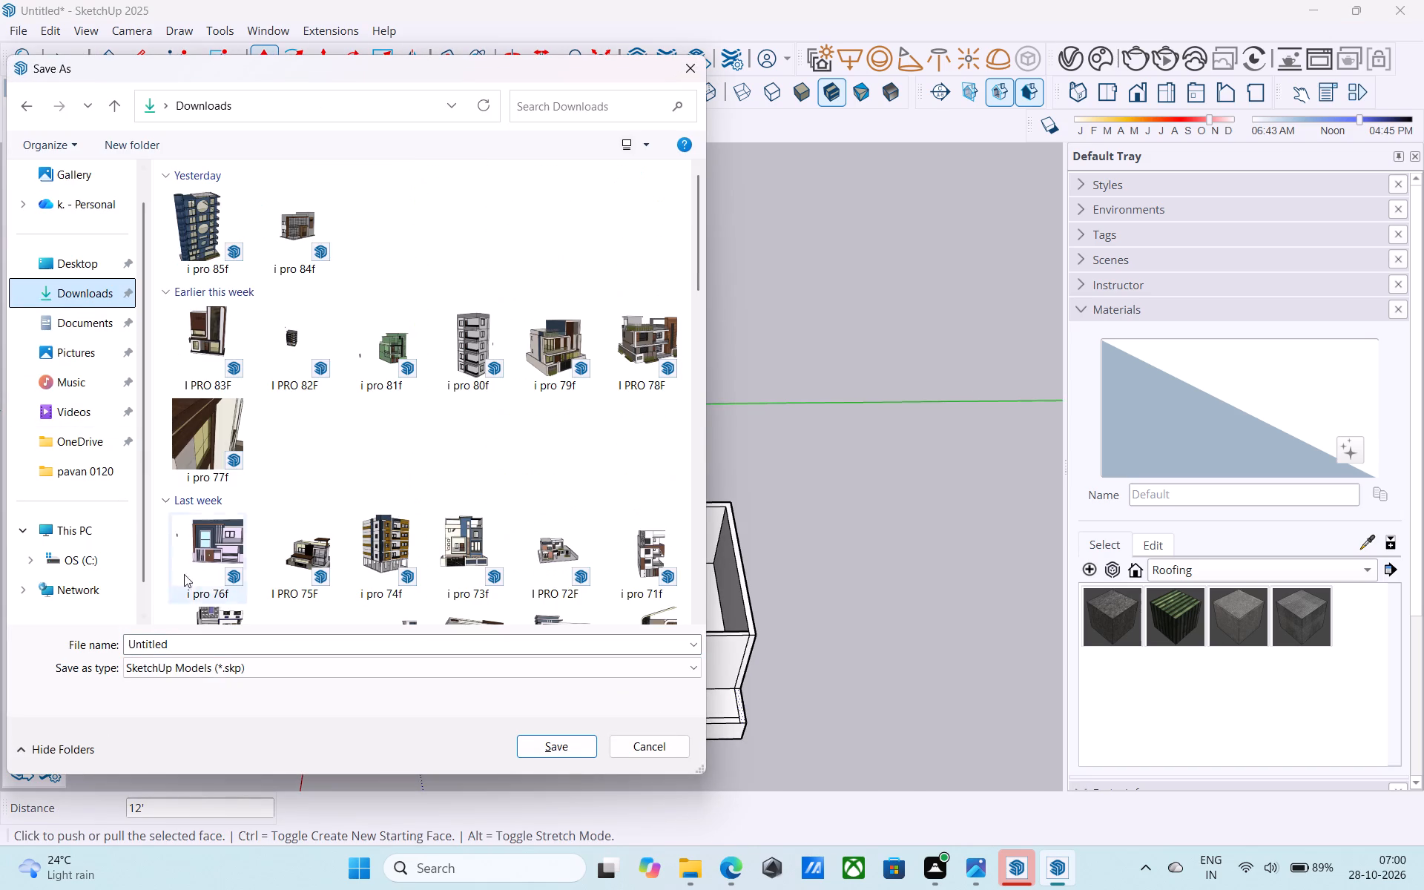
left_click(190, 636)
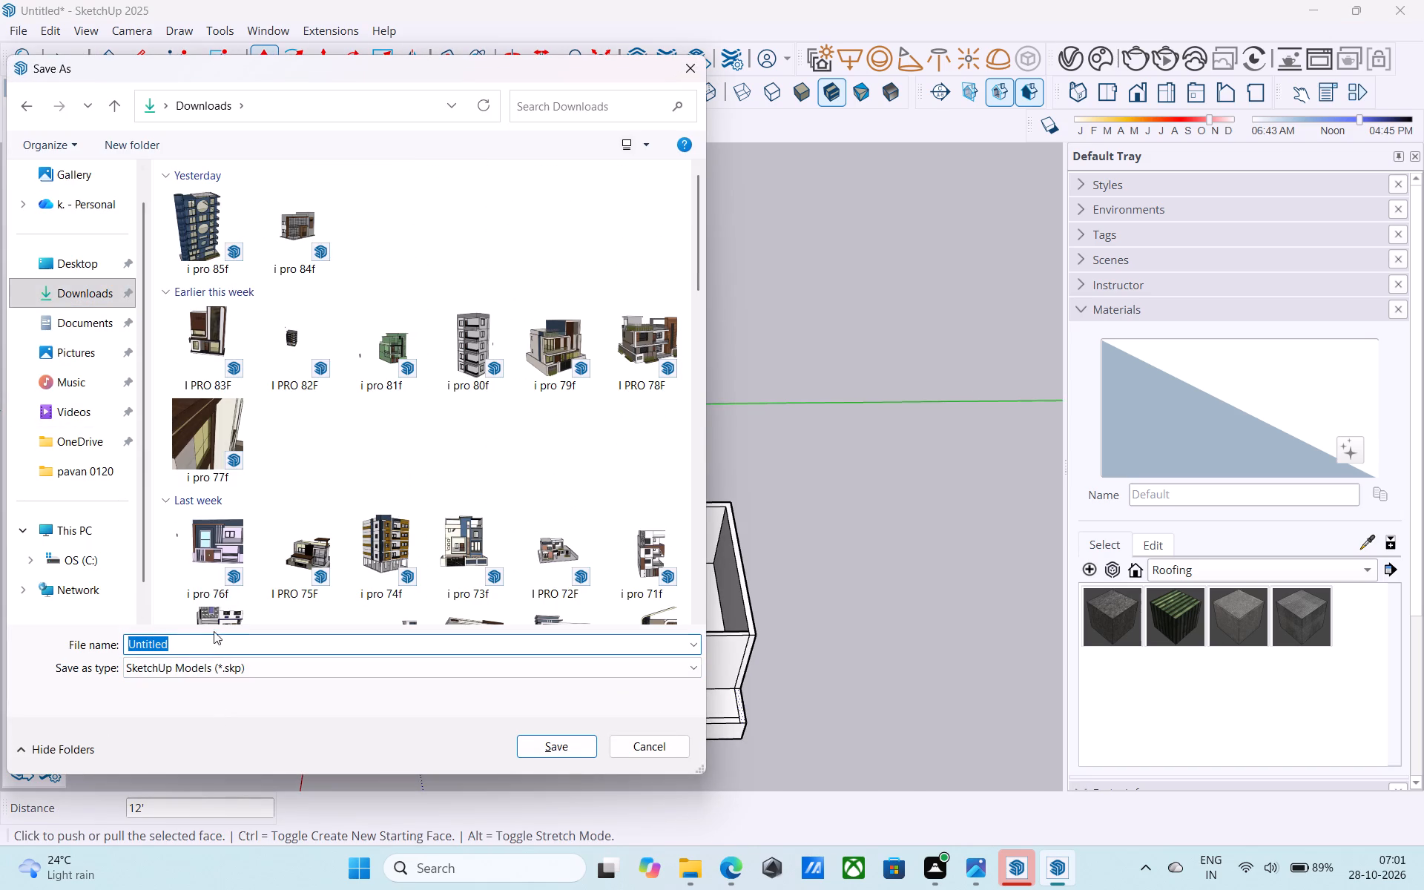
key("i")
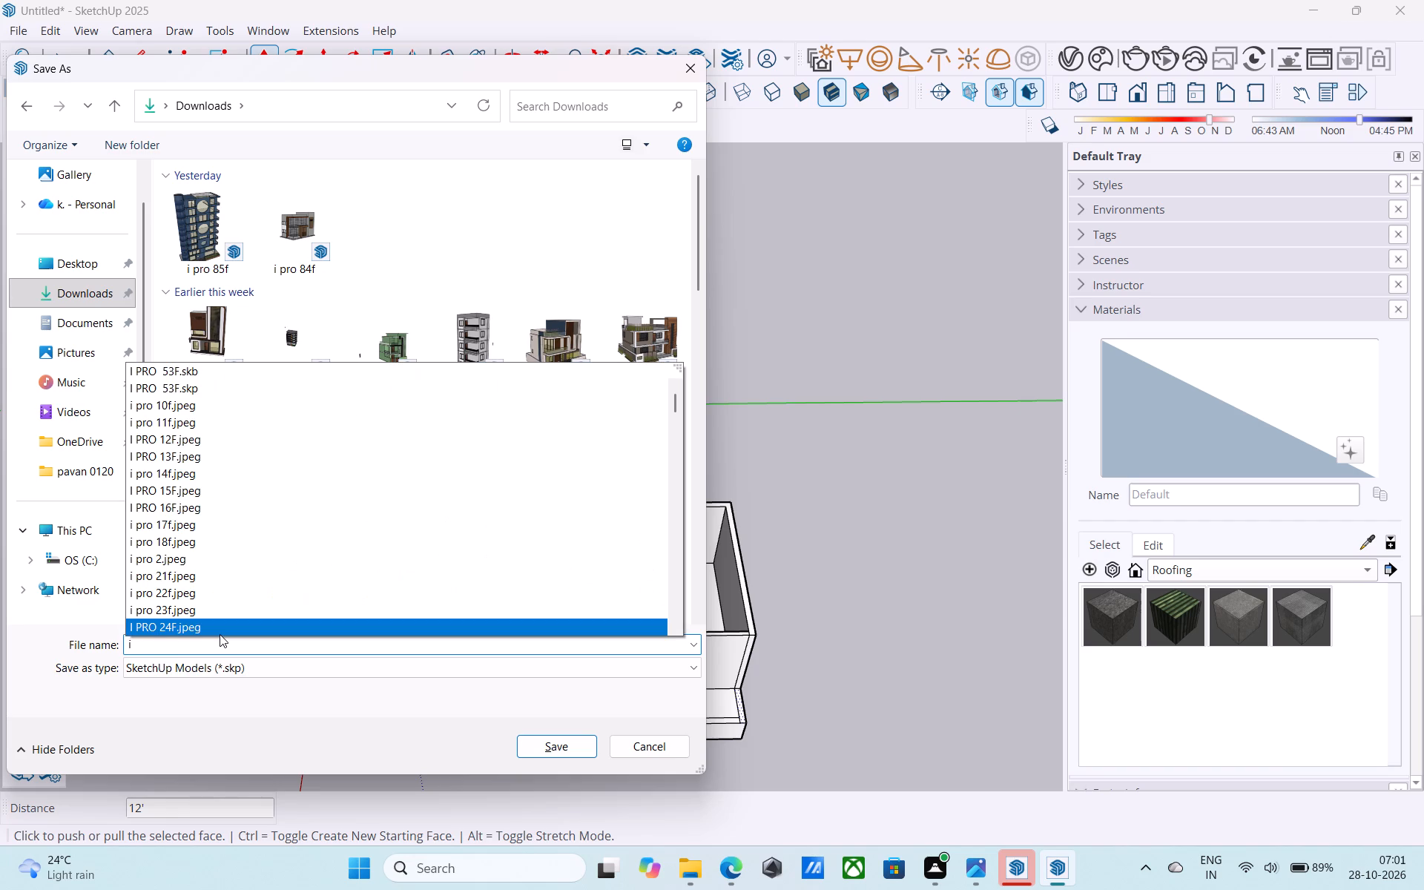
key("space")
type("pro")
key("space")
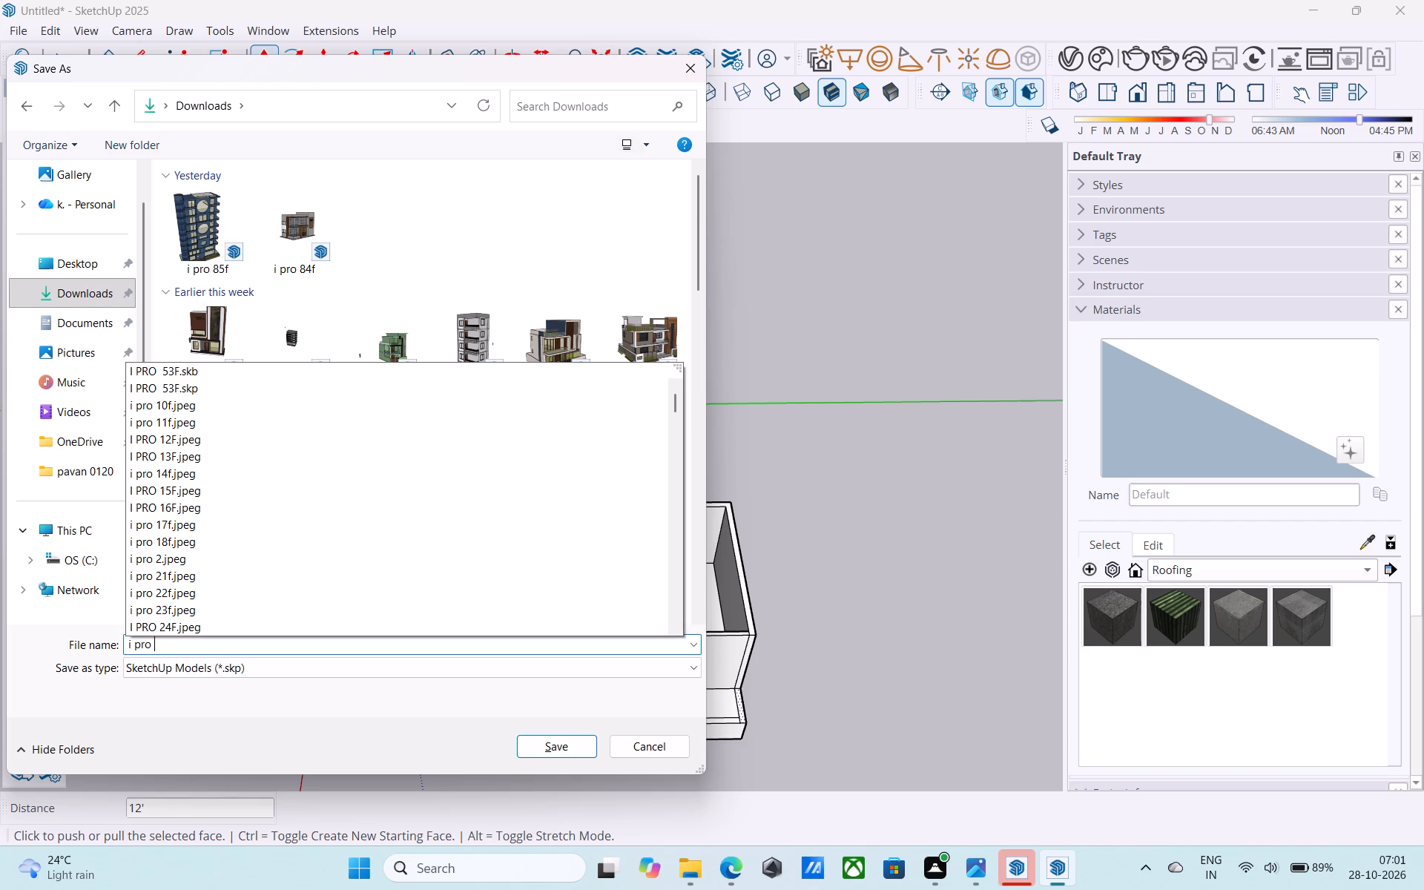
type("86")
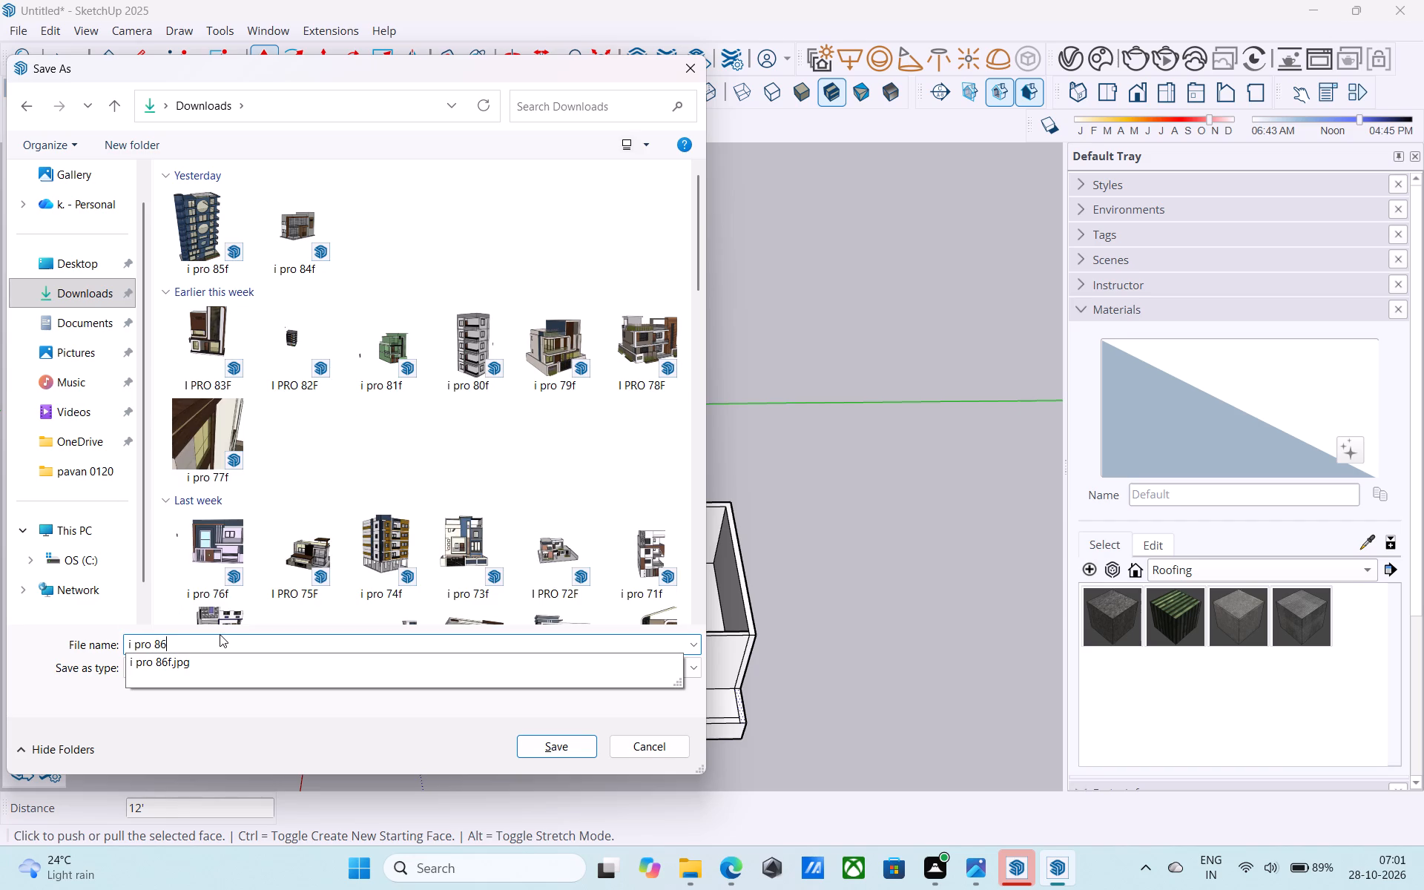
key("f")
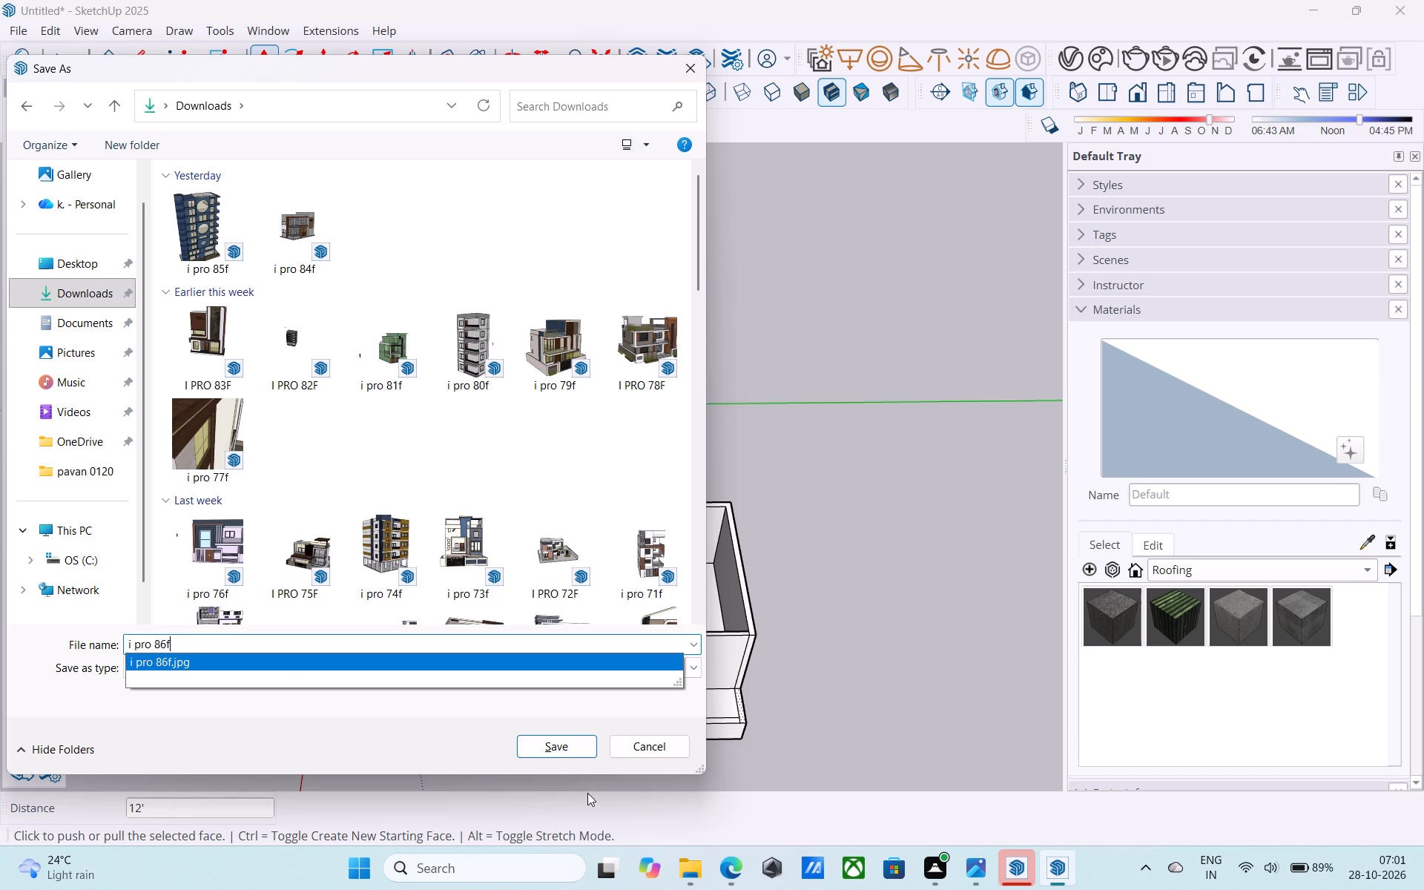
left_click(564, 748)
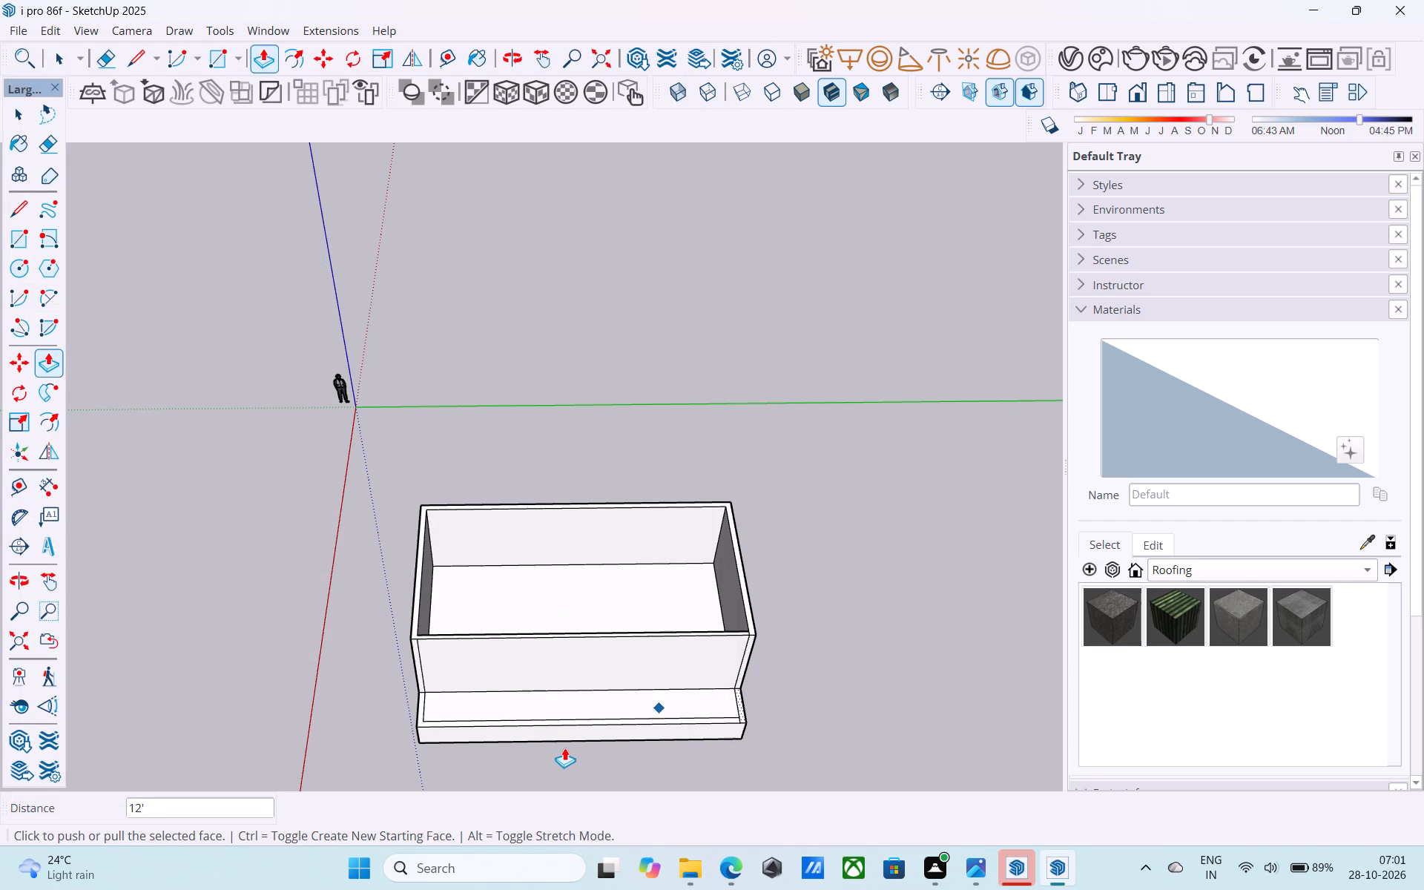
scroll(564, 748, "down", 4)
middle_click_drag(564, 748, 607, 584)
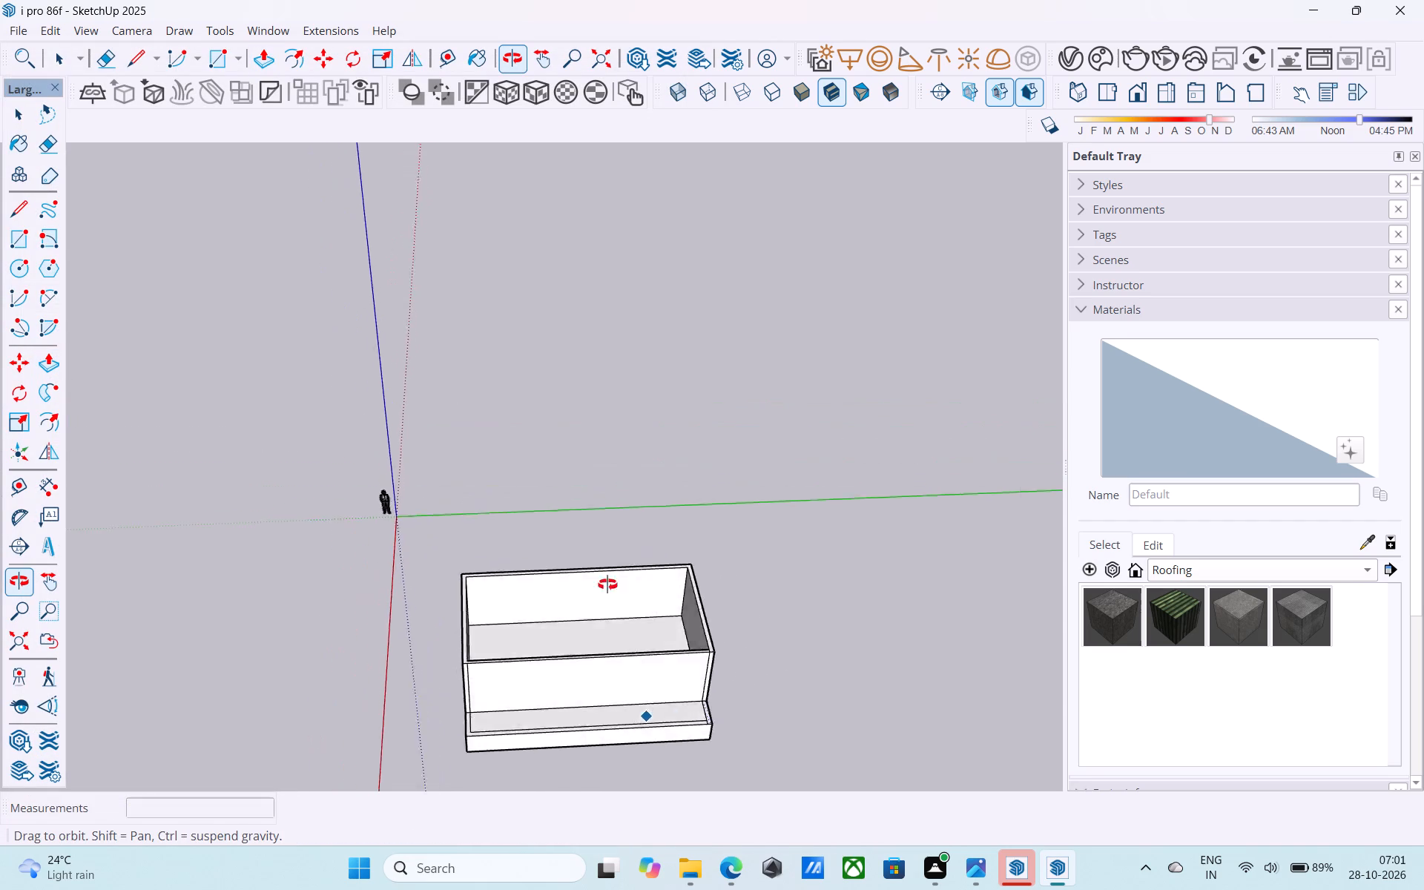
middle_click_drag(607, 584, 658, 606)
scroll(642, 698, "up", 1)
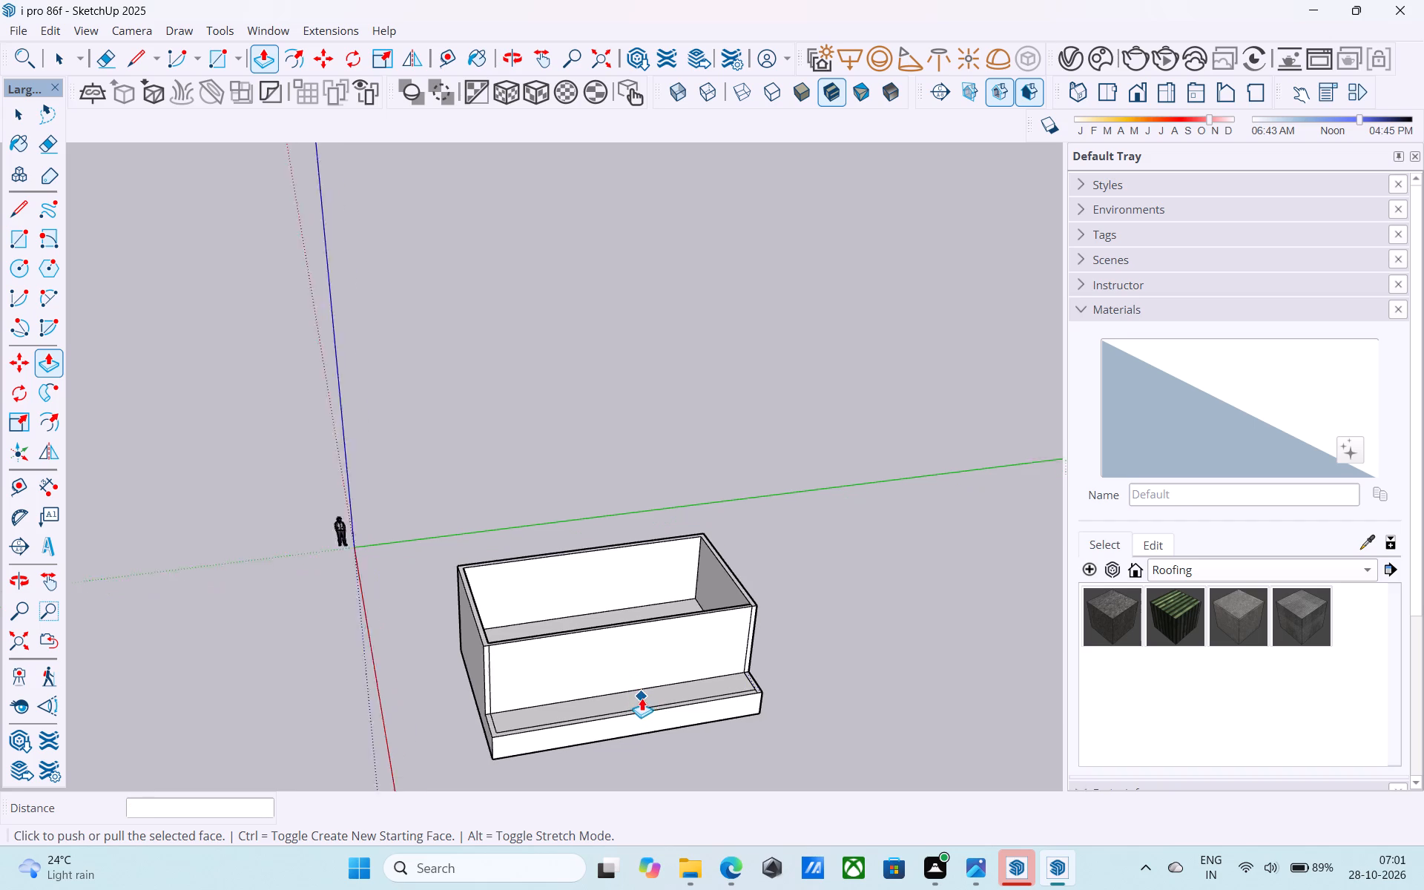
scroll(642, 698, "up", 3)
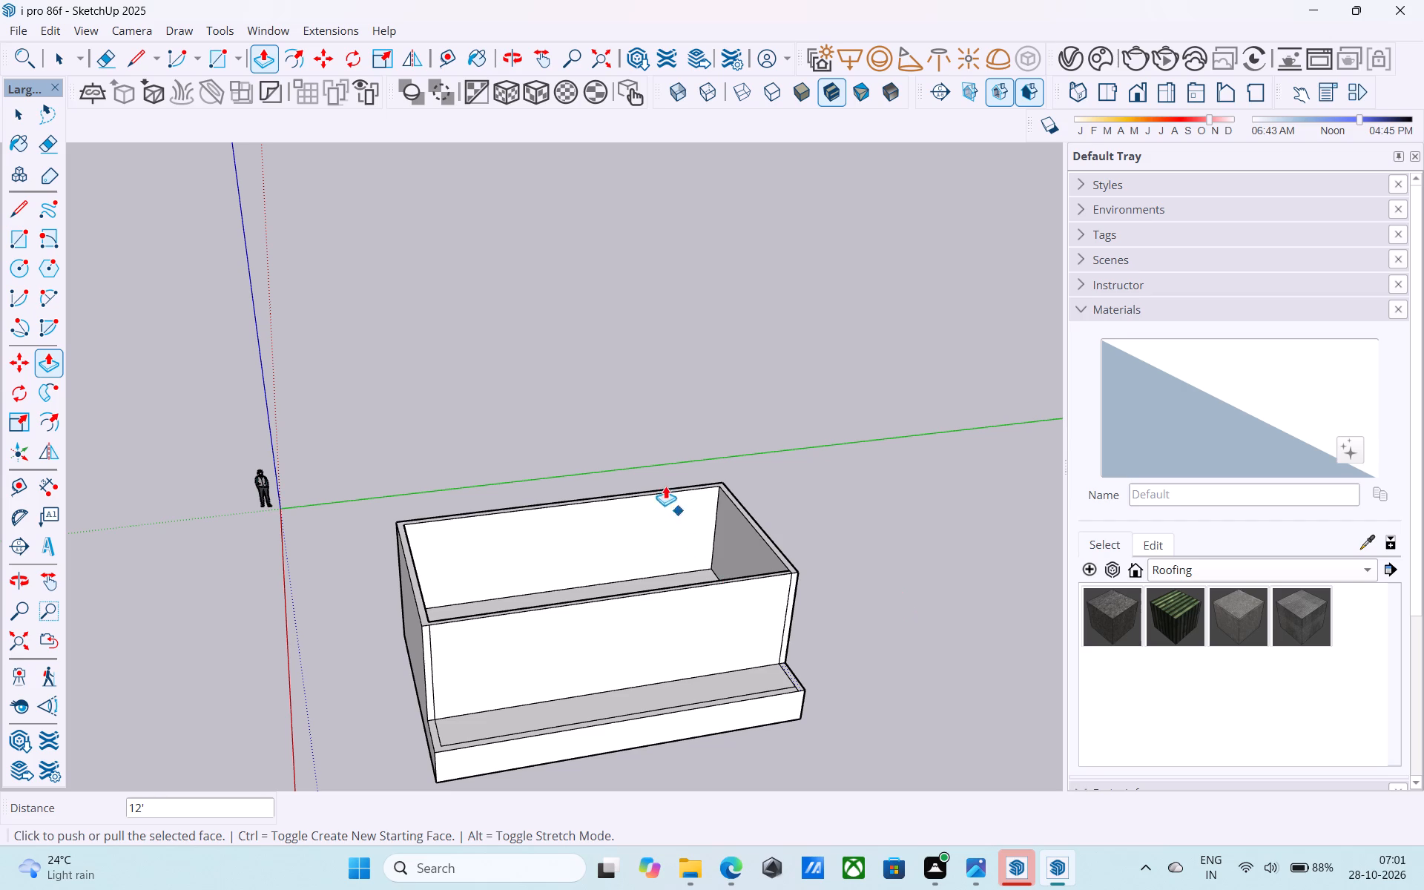
Draw a rectangle across the room's open top, from the back inner corner nearest the origin to the diagonally opposite inner corner.
middle_click_drag(652, 474, 611, 418)
scroll(611, 418, "down", 5)
middle_click_drag(550, 271, 155, 545, "shift")
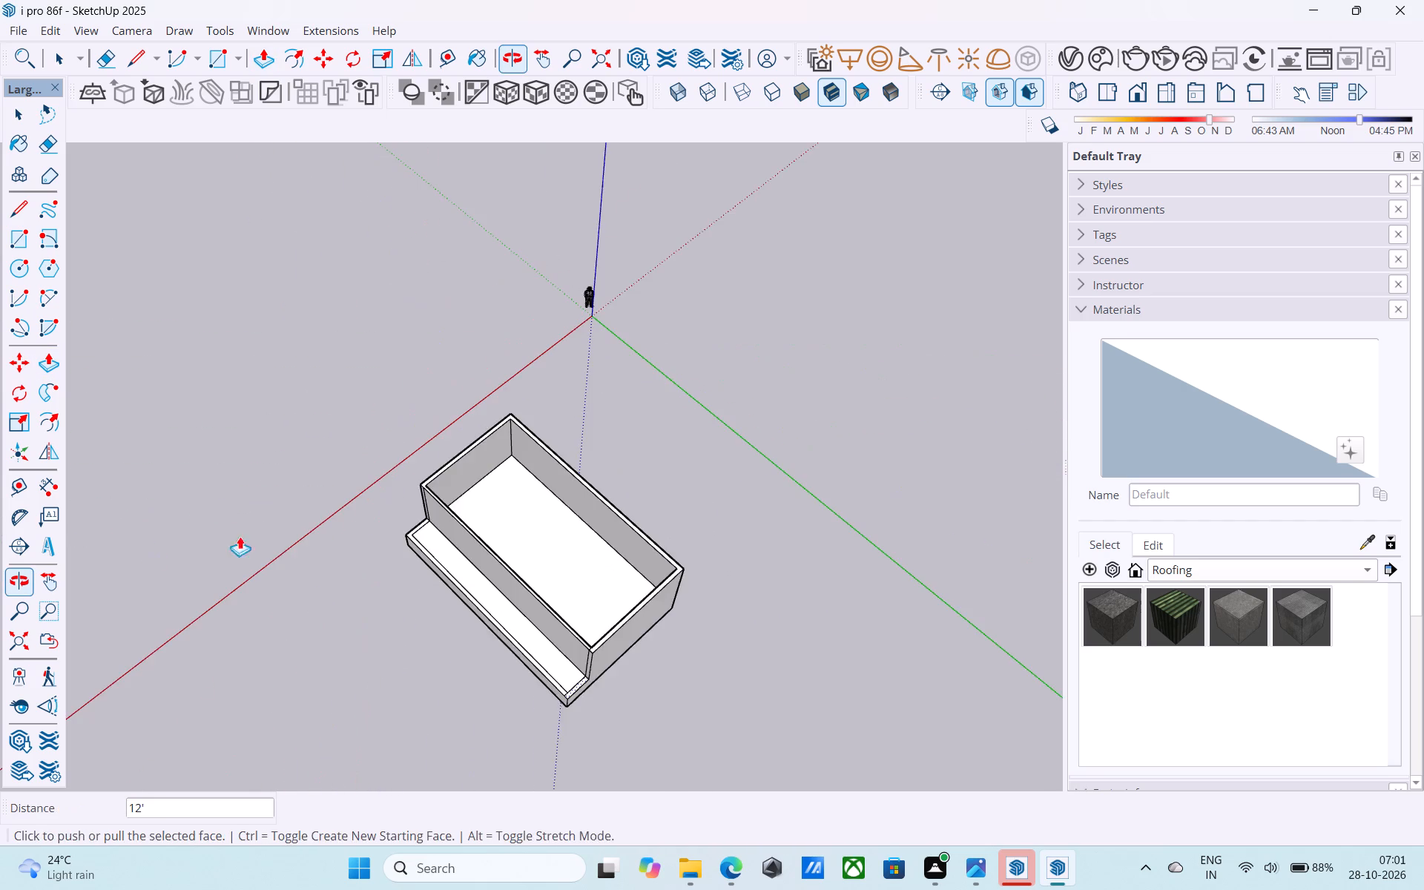
middle_click_drag(461, 493, 411, 387)
scroll(470, 421, "up", 4)
type("r")
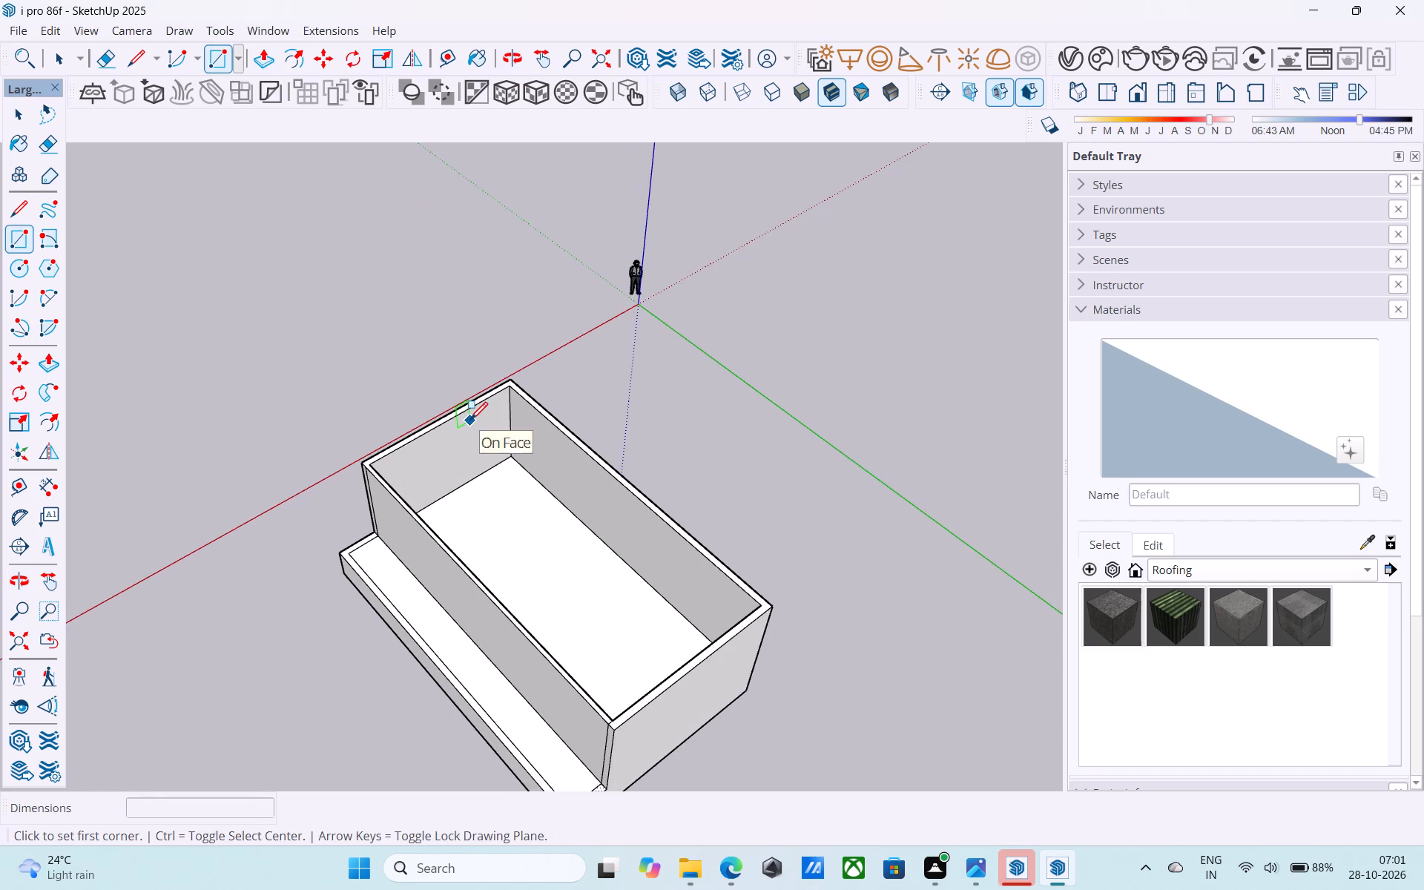
key("space")
scroll(472, 424, "up", 3)
key("r")
left_click(521, 375)
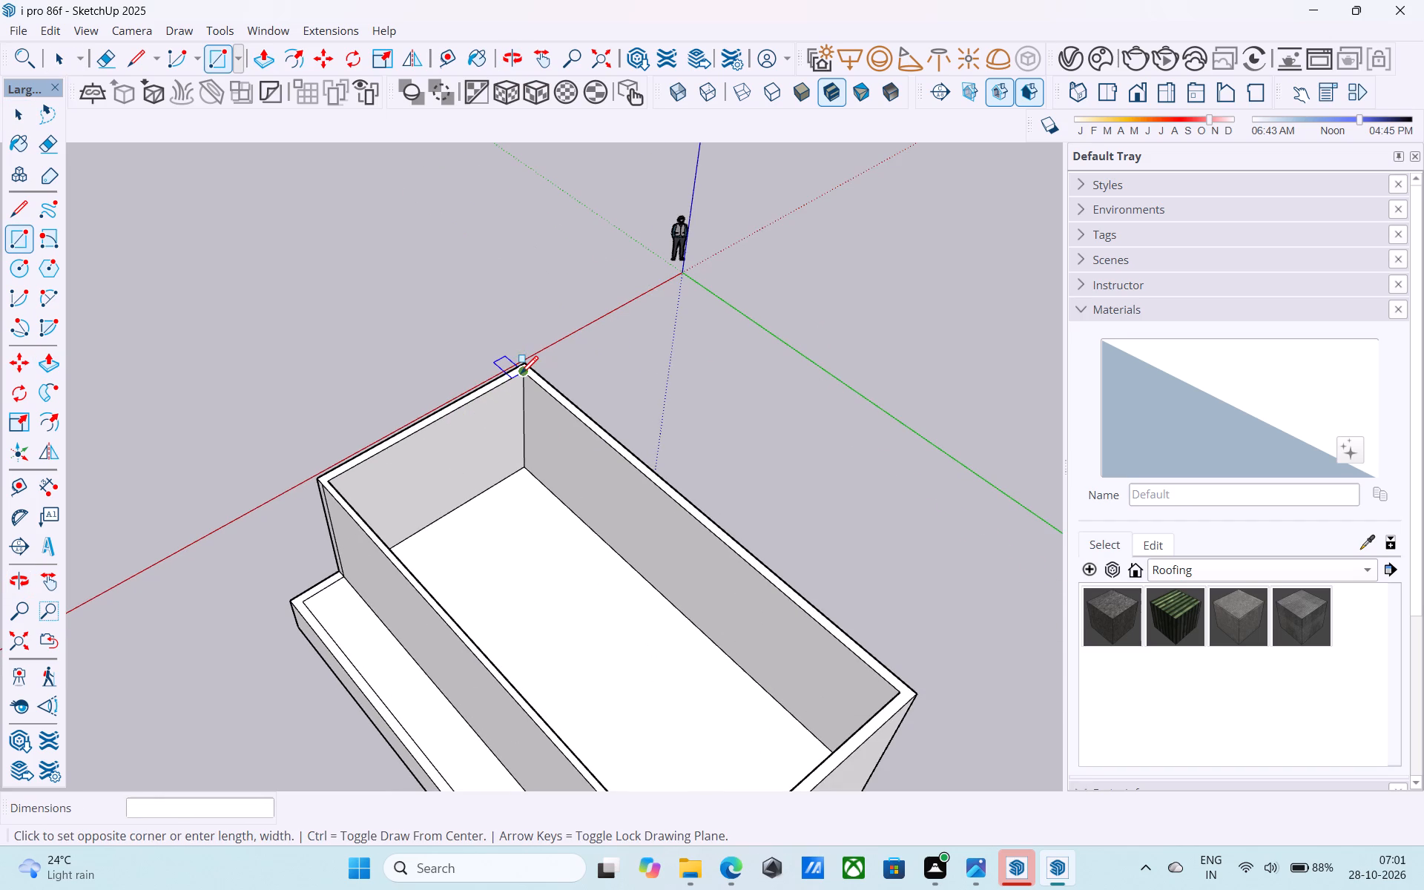
scroll(521, 375, "down", 5)
middle_click_drag(500, 489, 358, 530, "shift")
scroll(553, 529, "up", 8)
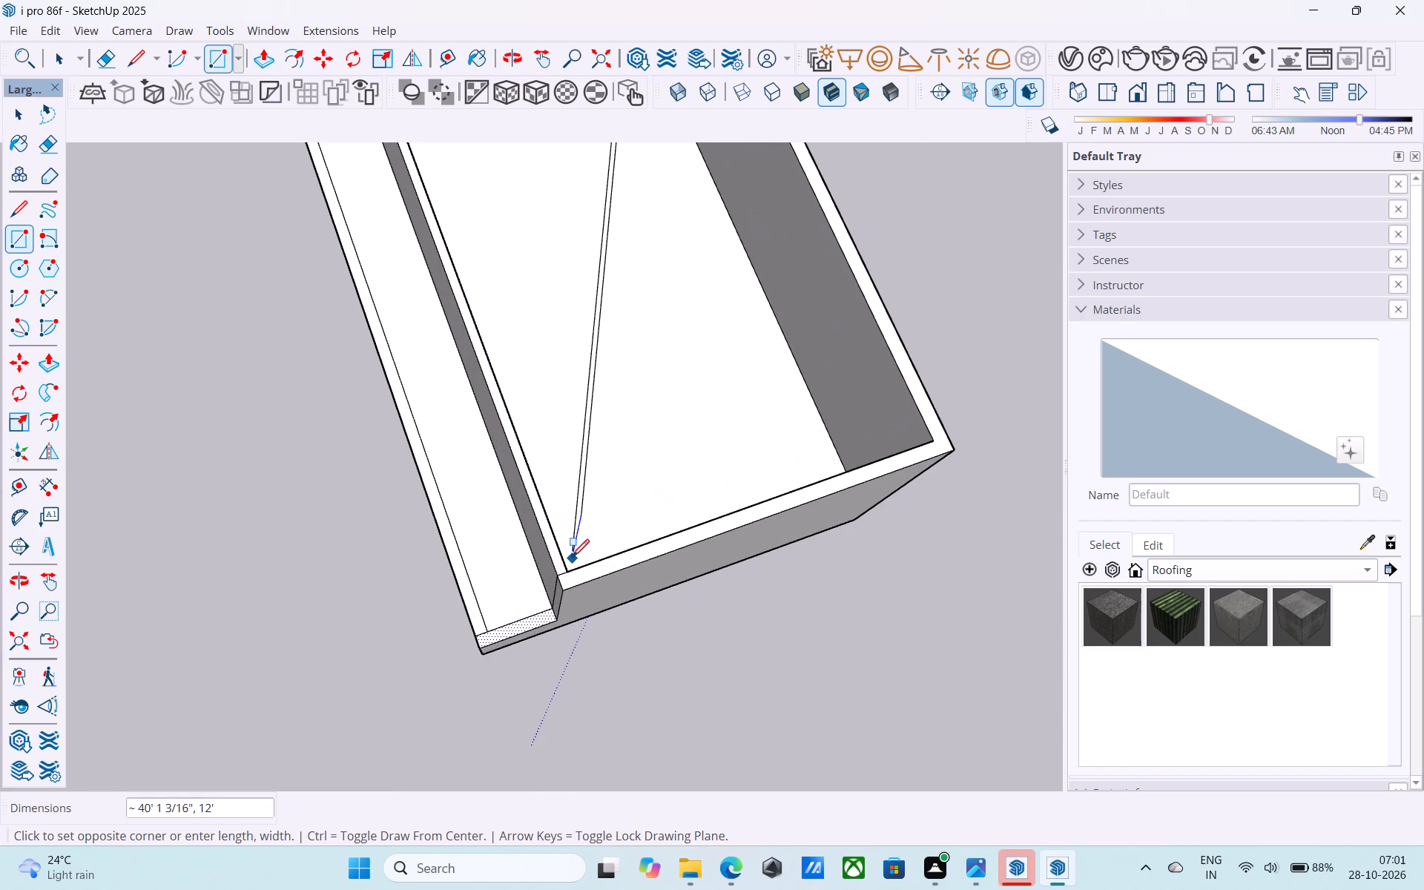
left_click(570, 570)
Reverse the new face that closes the room's top between the walls.
scroll(570, 569, "down", 8)
middle_click_drag(570, 564, 544, 606, "shift")
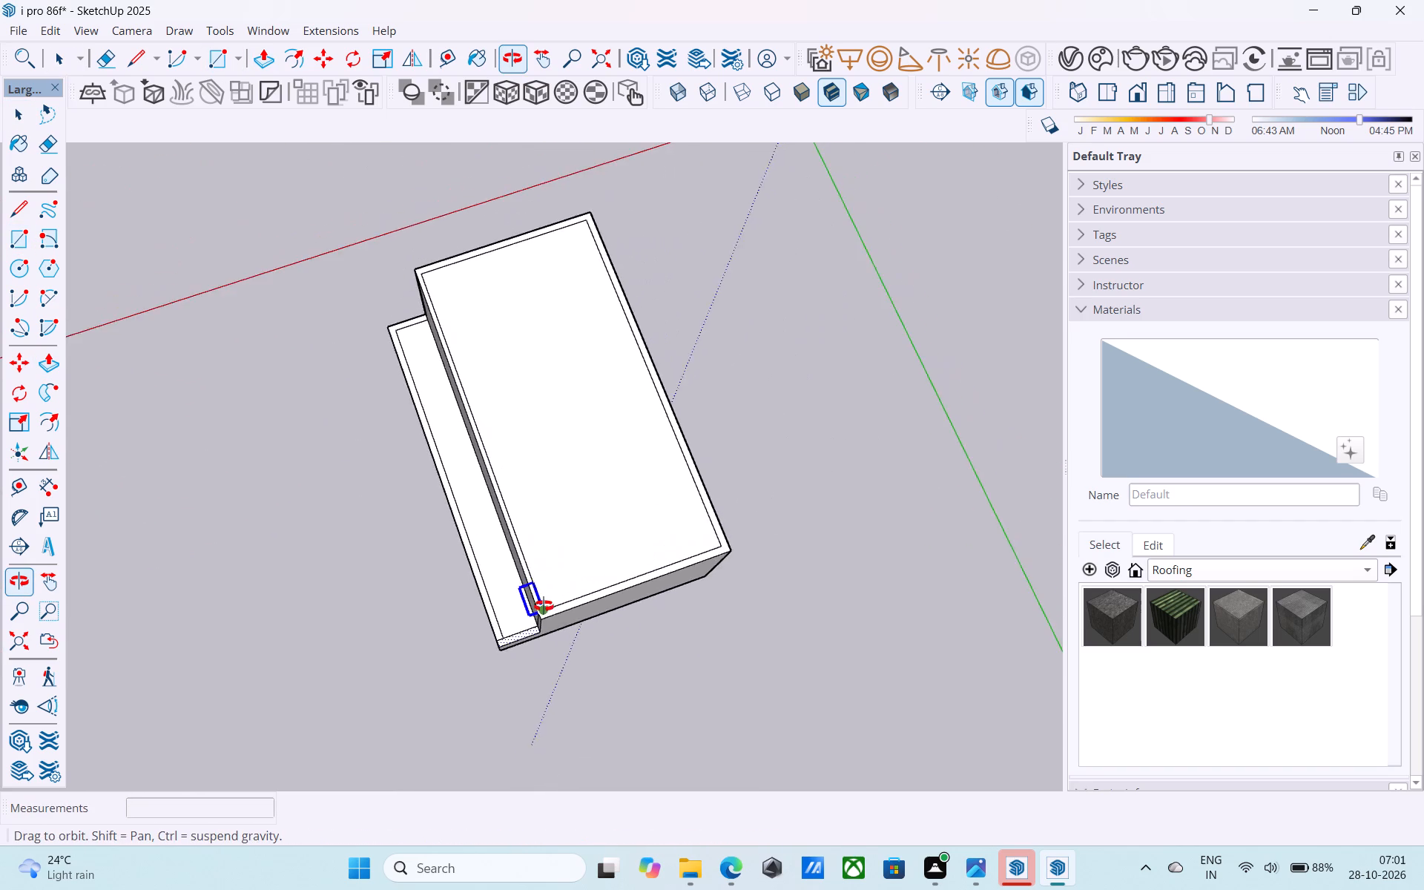
middle_click_drag(544, 606, 587, 466, "shift")
key("space")
scroll(590, 444, "up", 2)
left_click(584, 424)
right_click(584, 423)
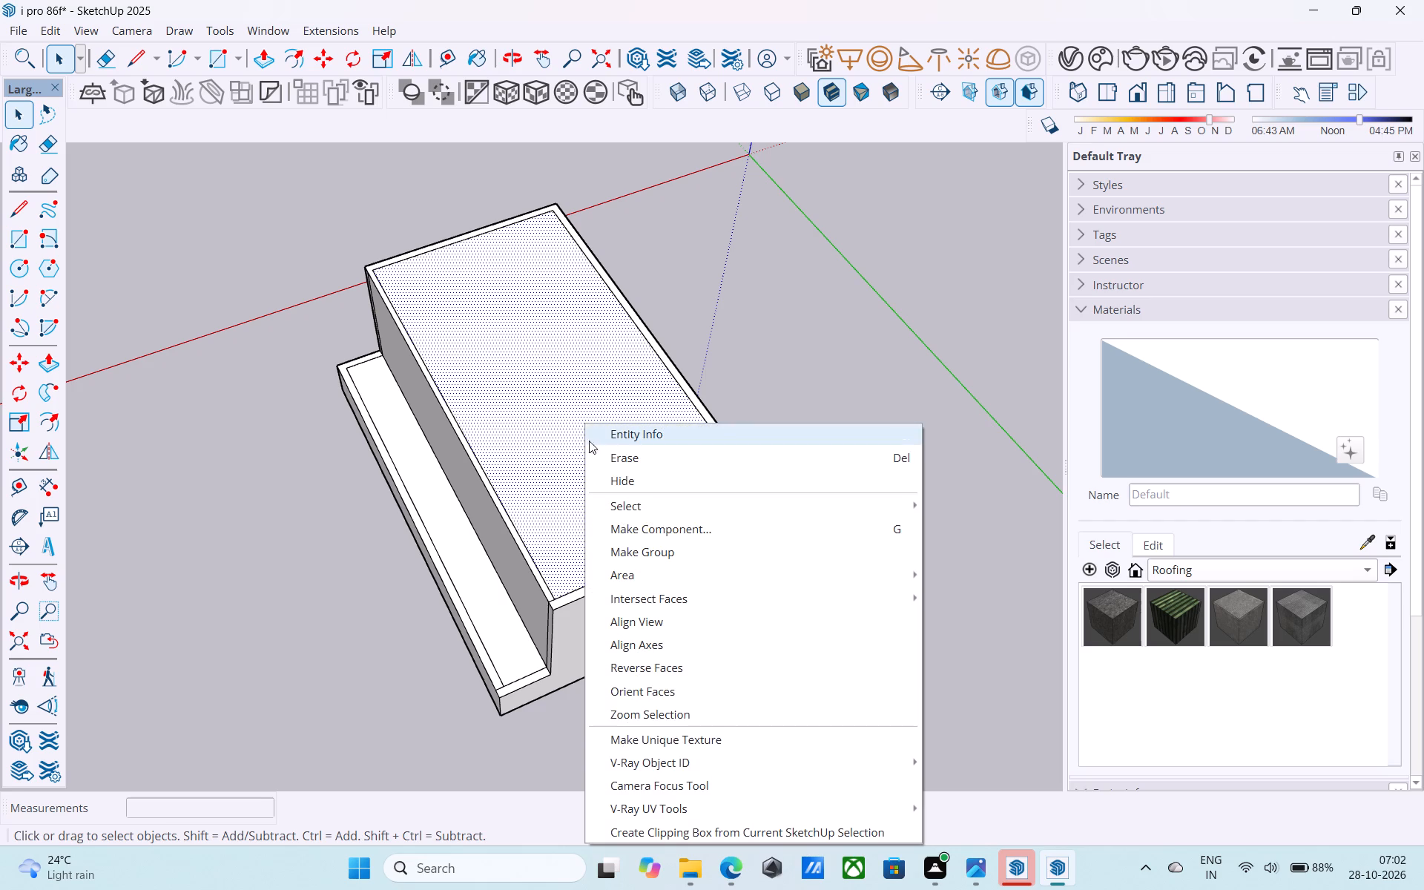
scroll(637, 643, "up", 1)
left_click(642, 660)
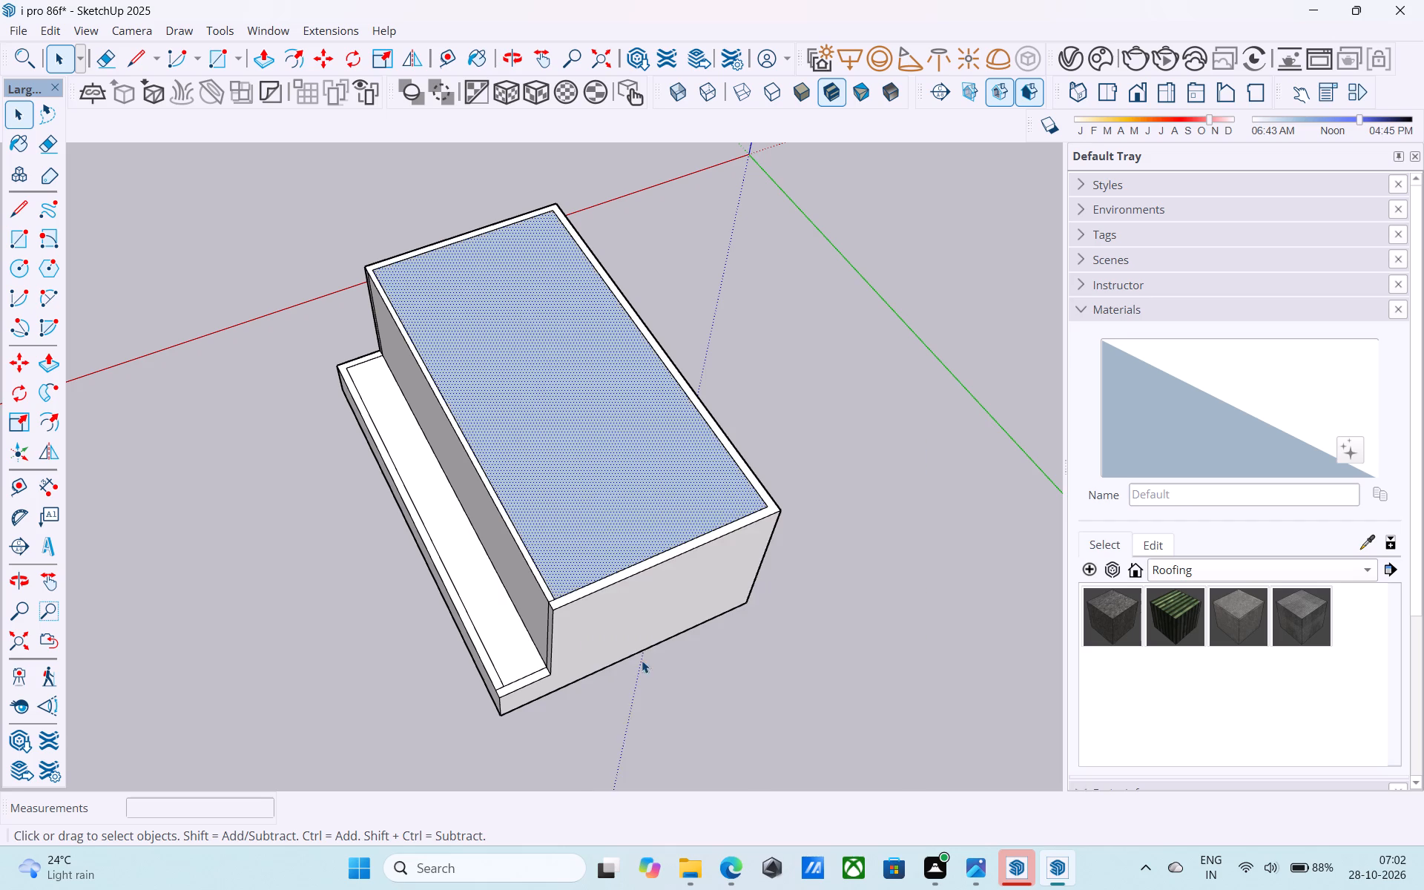
Draw a 6" vertical line up from the roof face's front corner at the end away from the red axis.
scroll(631, 572, "down", 4)
middle_click_drag(631, 572, 569, 604, "shift")
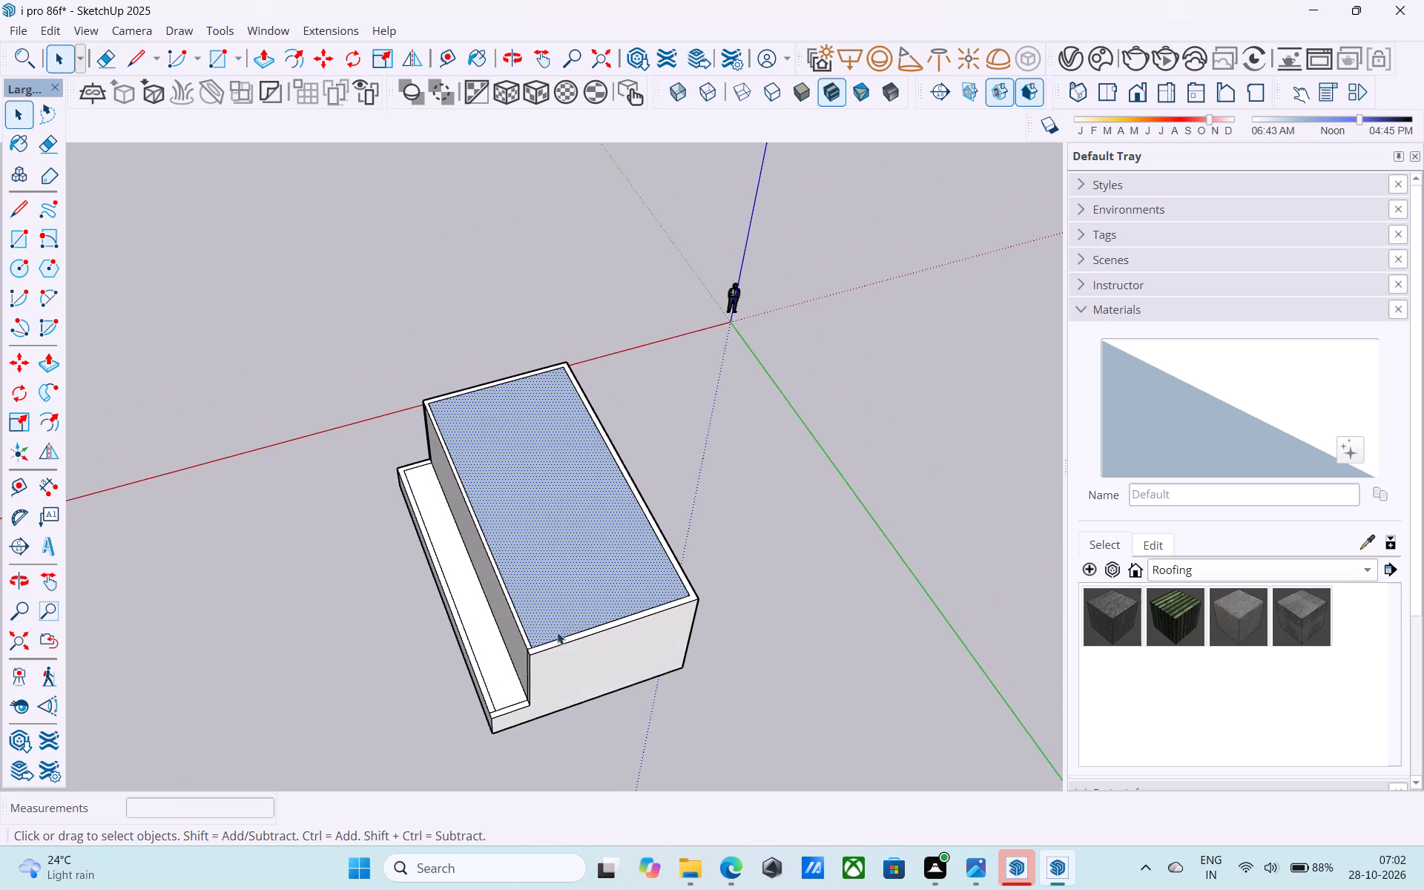
middle_click_drag(524, 665, 598, 637)
key("l")
scroll(570, 647, "up", 6)
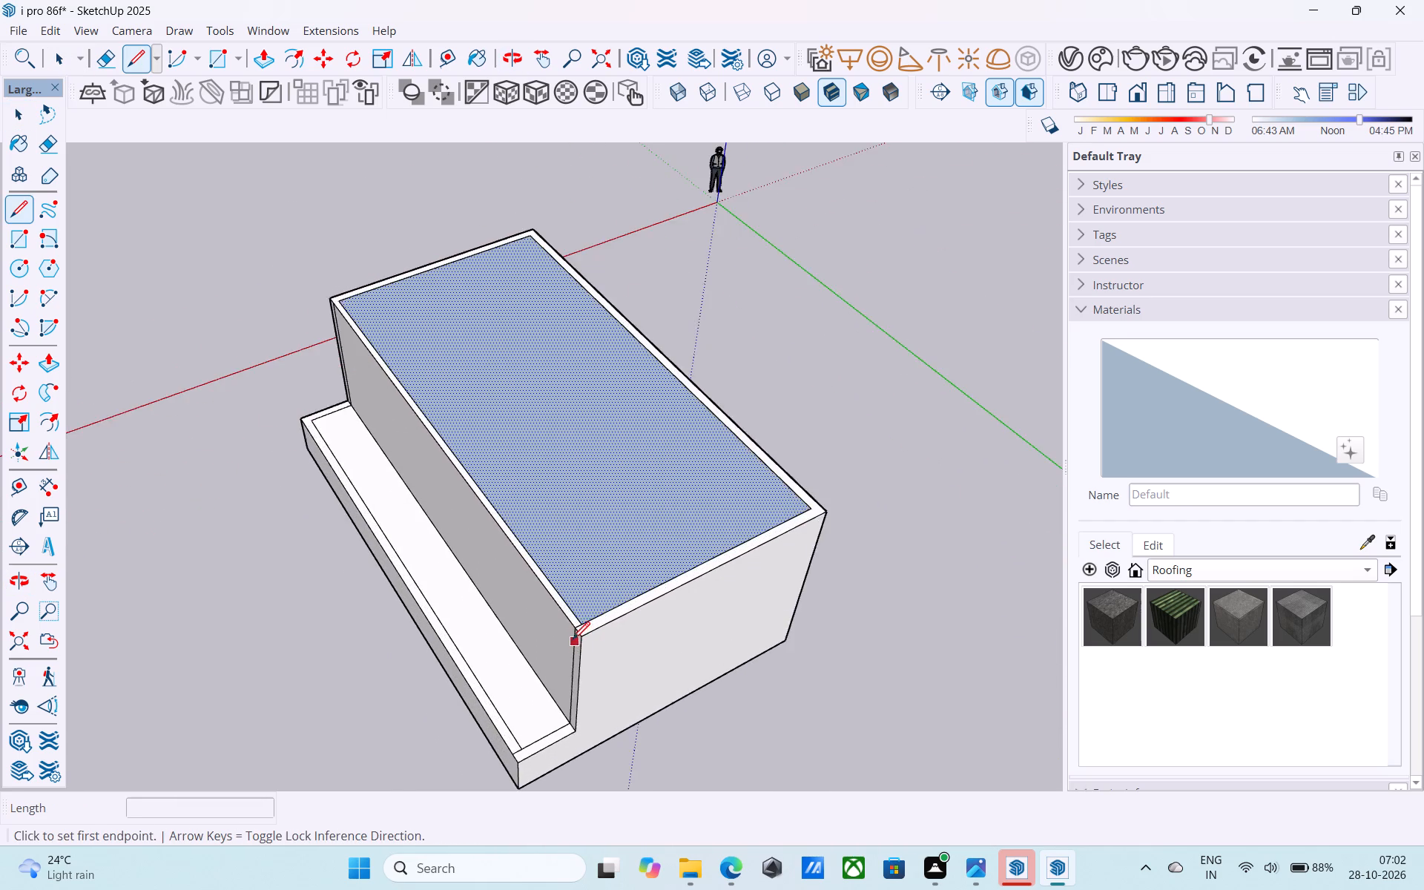
scroll(573, 641, "up", 6)
left_click(578, 619)
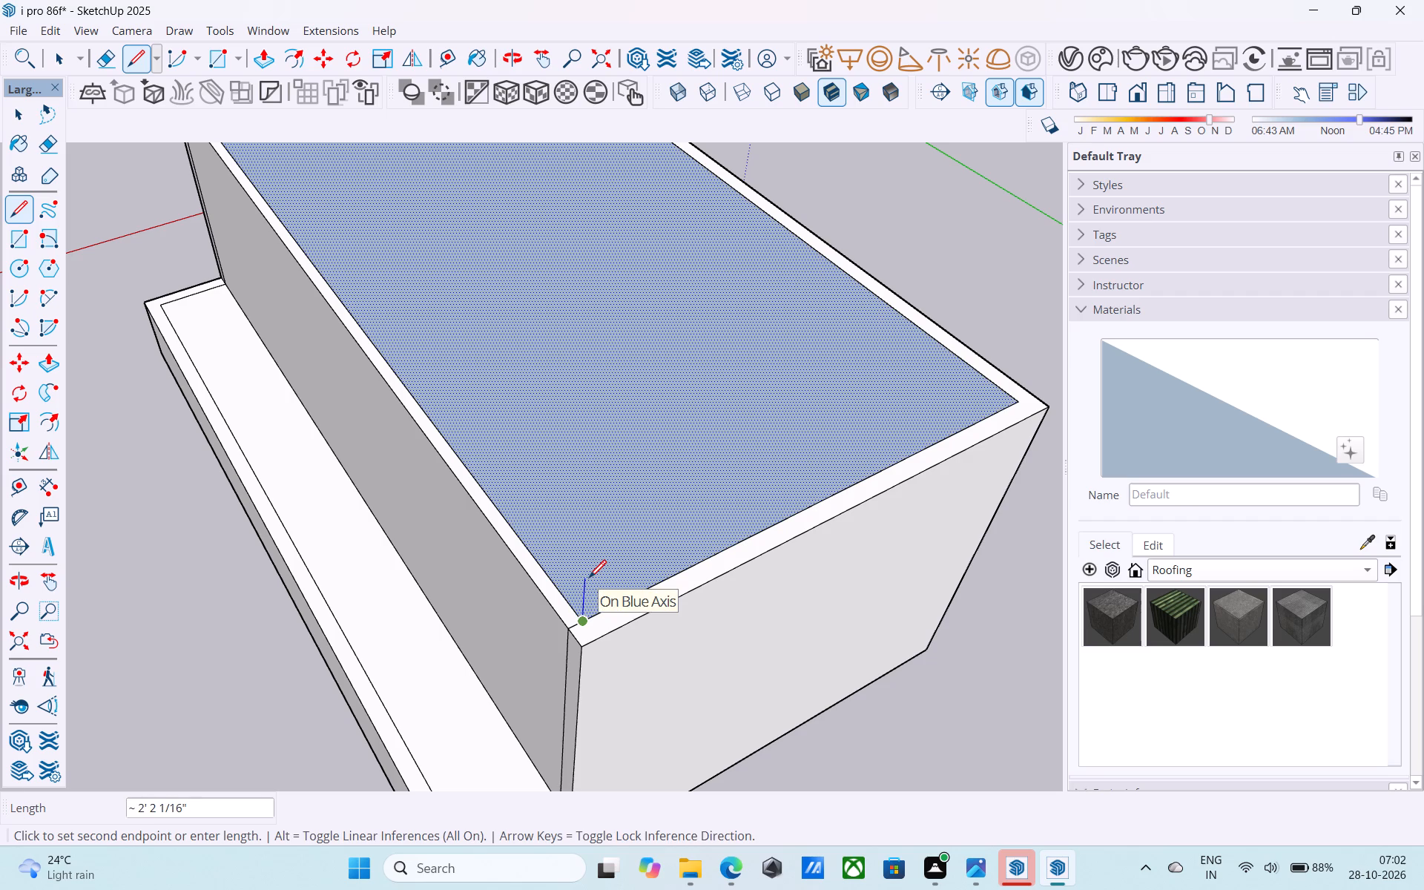
key("6")
key("shift+quotedbl")
key("Return")
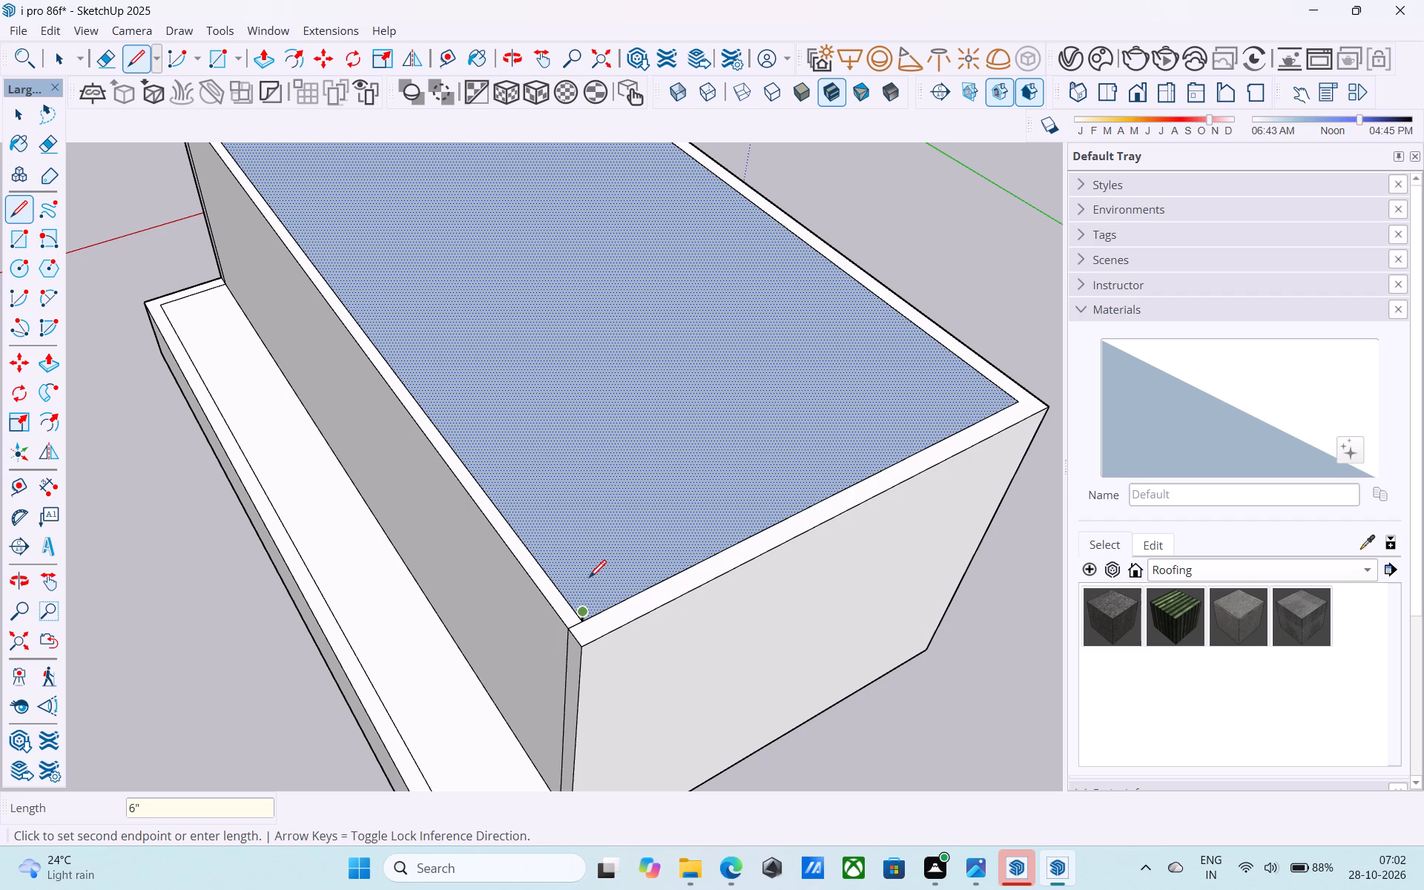
Draw a 1' vertical line up from the roof face's back corner nearest the origin.
key("r")
key("l")
scroll(586, 504, "down", 7)
middle_click_drag(586, 504, 556, 718)
scroll(501, 317, "up", 4)
scroll(501, 317, "down", 1)
scroll(501, 317, "up", 3)
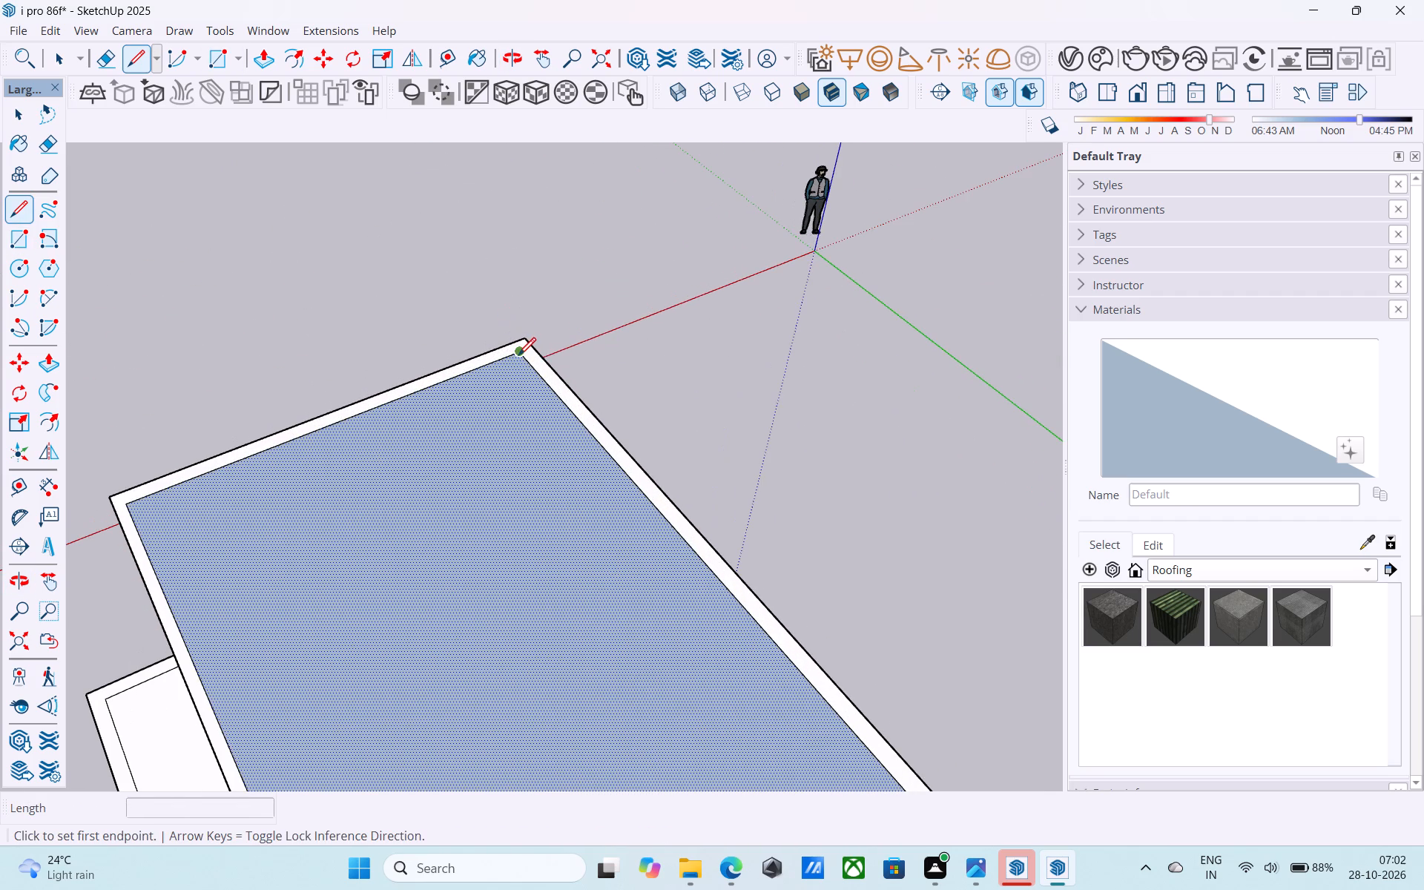
left_click(518, 357)
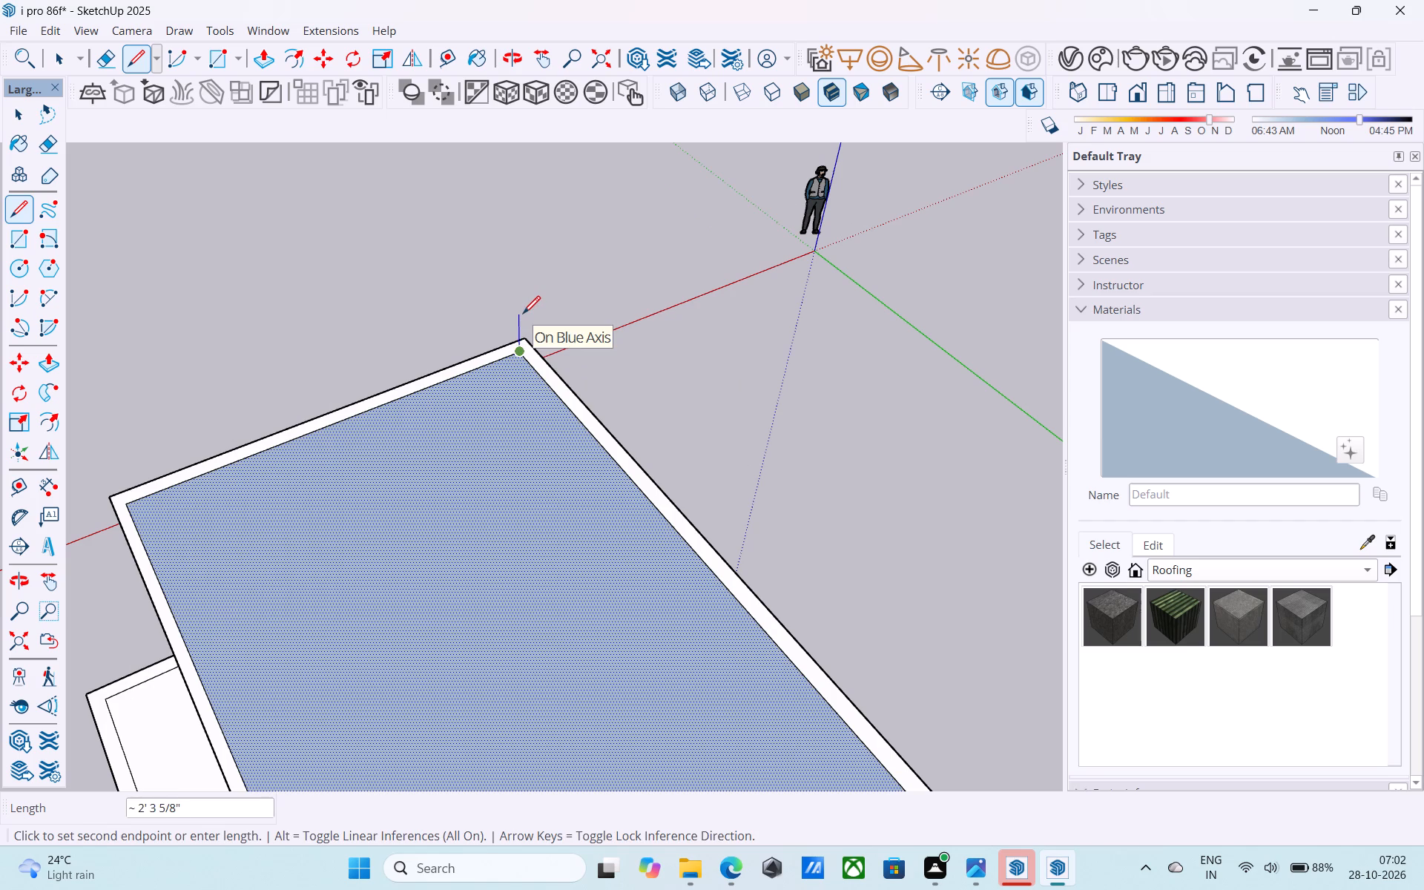
type("1'")
key("Return")
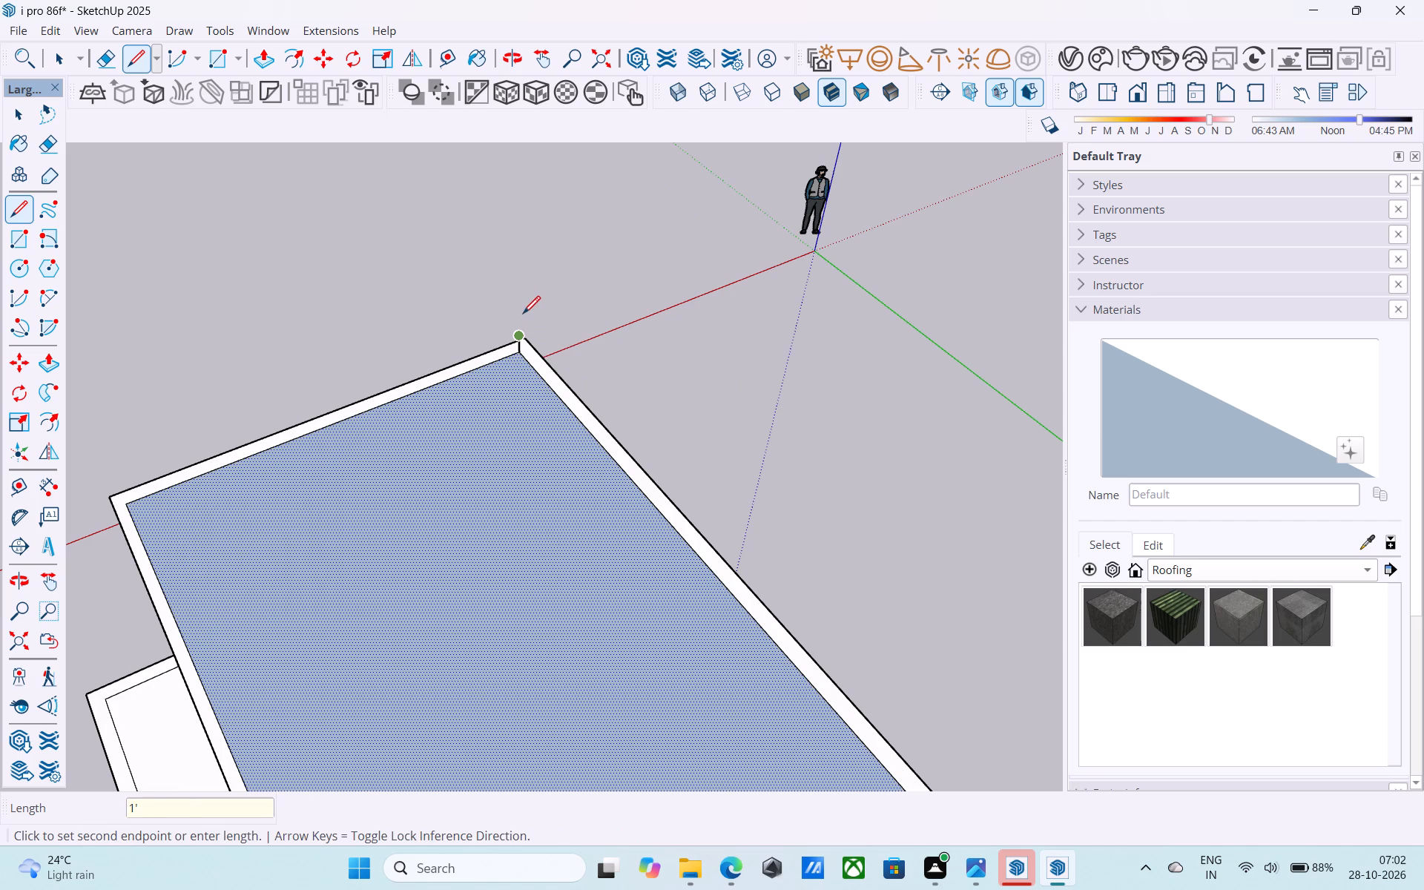
Draw a 1' vertical line up from the top of the 6" line at the roof face's front corner.
scroll(453, 279, "down", 14)
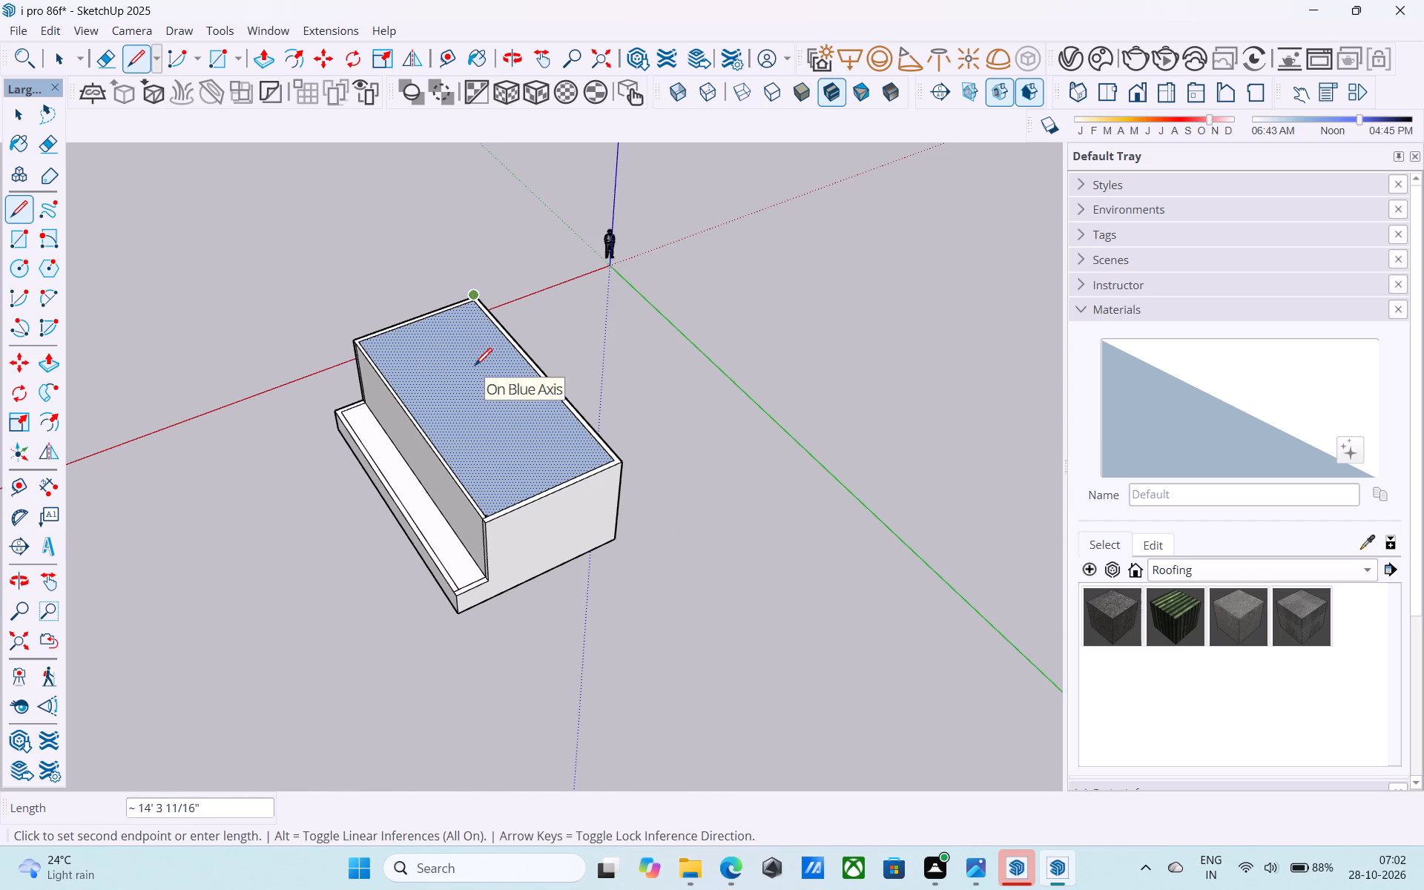
key("l")
scroll(506, 544, "up", 12)
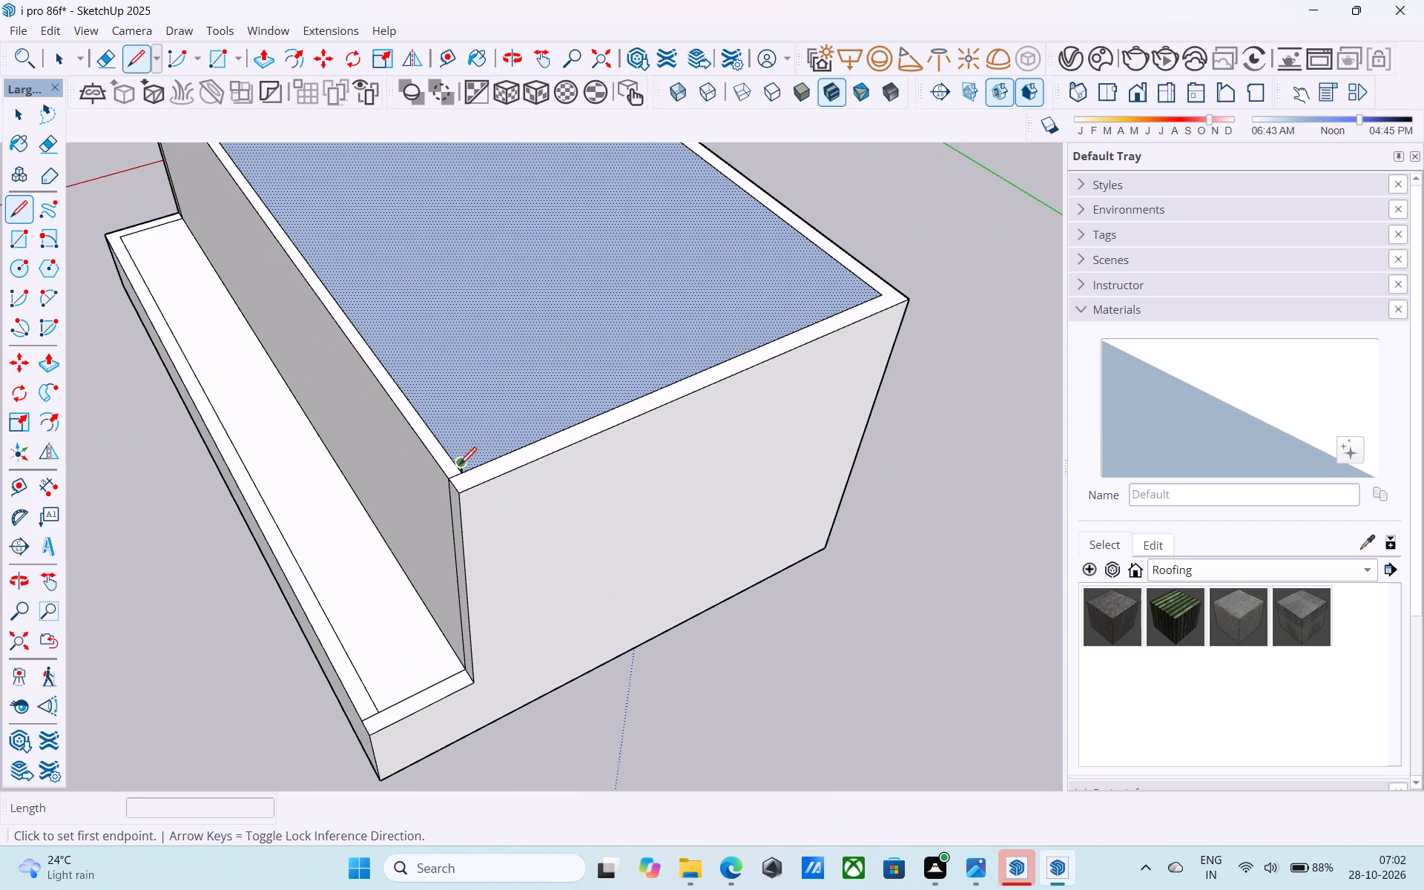
left_click(461, 463)
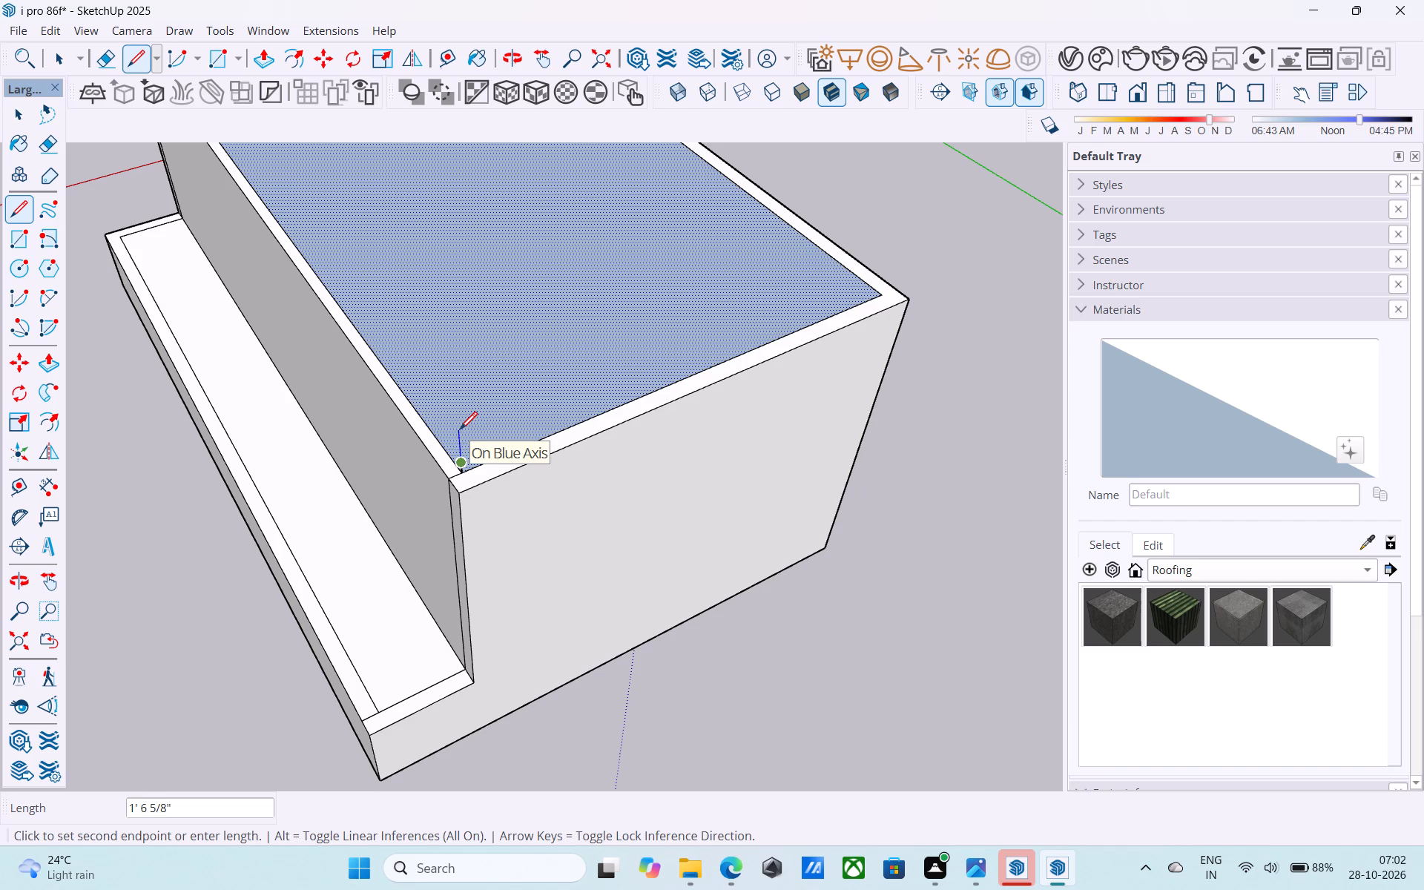
type("1'")
key("Return")
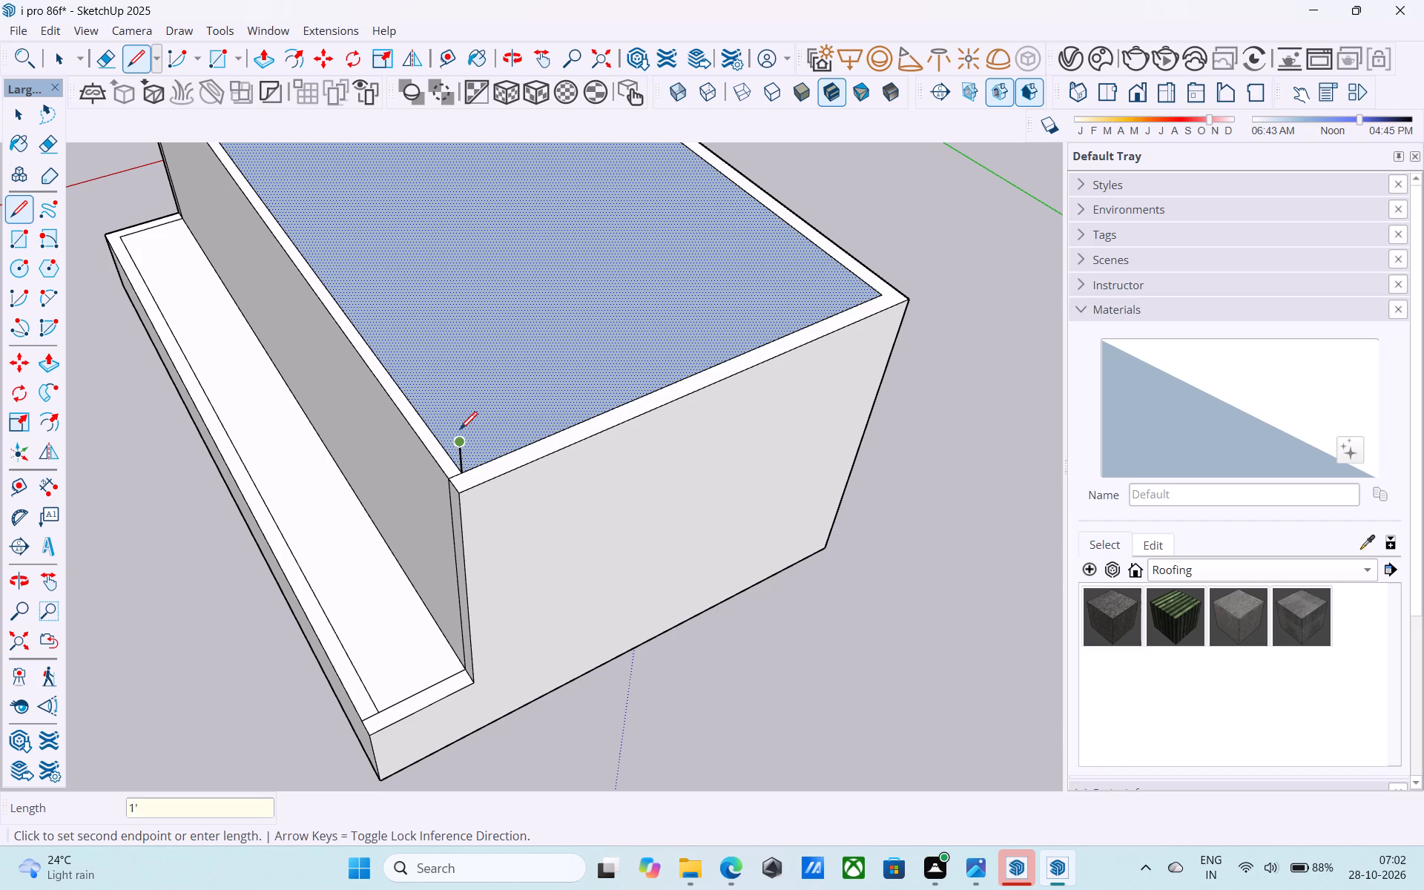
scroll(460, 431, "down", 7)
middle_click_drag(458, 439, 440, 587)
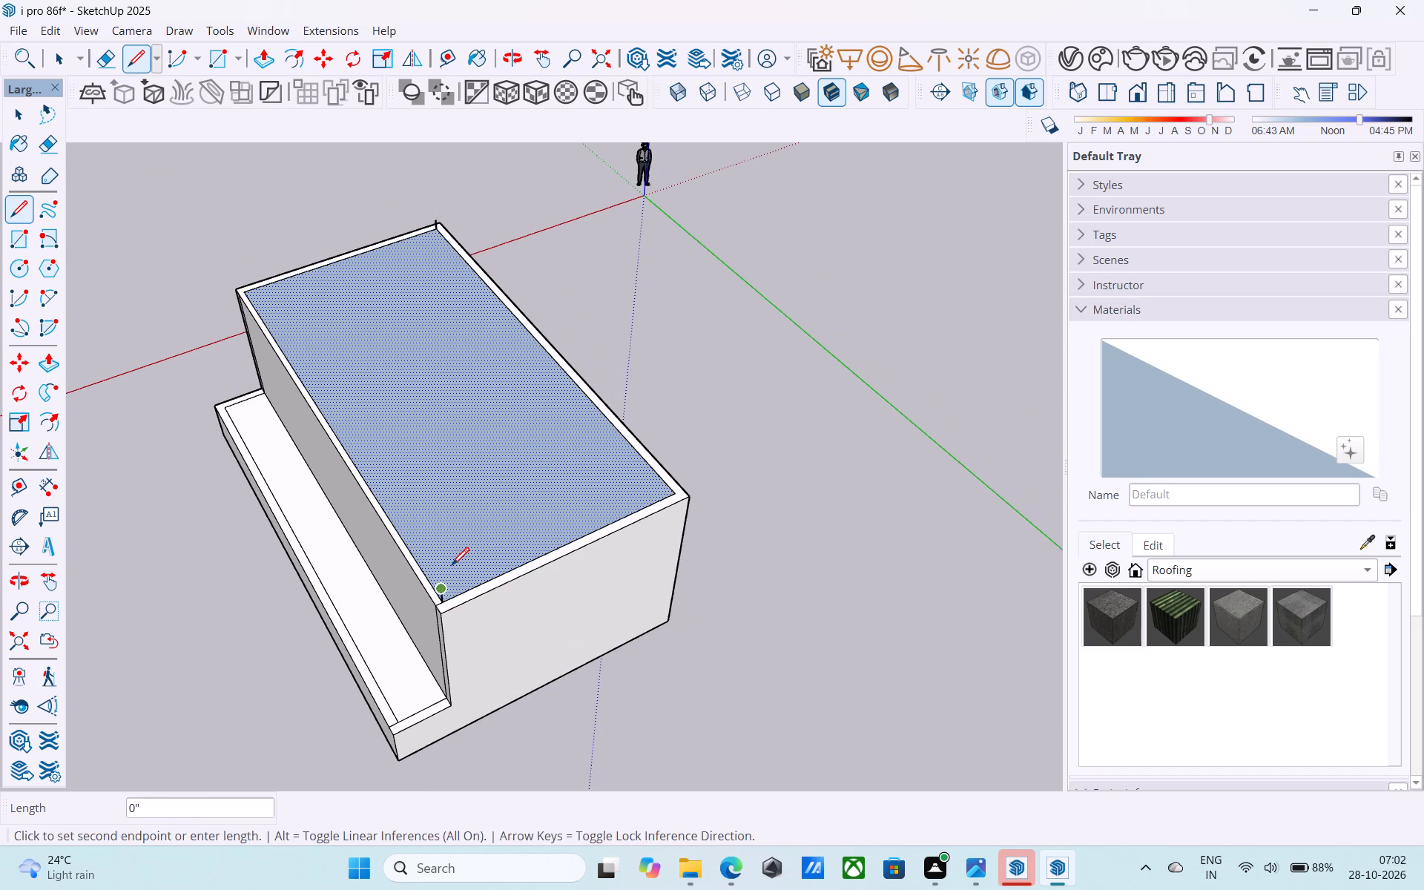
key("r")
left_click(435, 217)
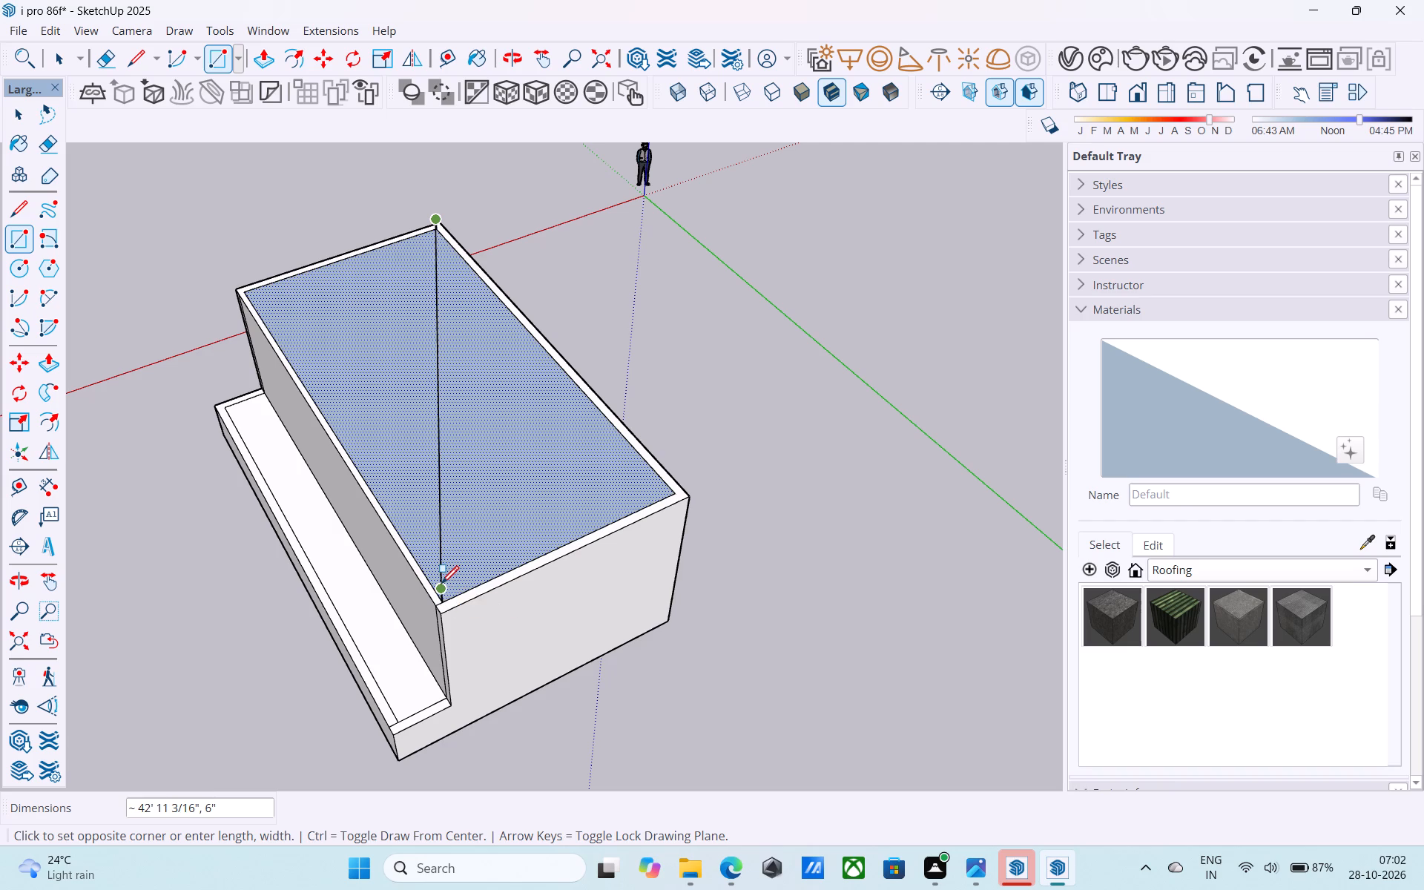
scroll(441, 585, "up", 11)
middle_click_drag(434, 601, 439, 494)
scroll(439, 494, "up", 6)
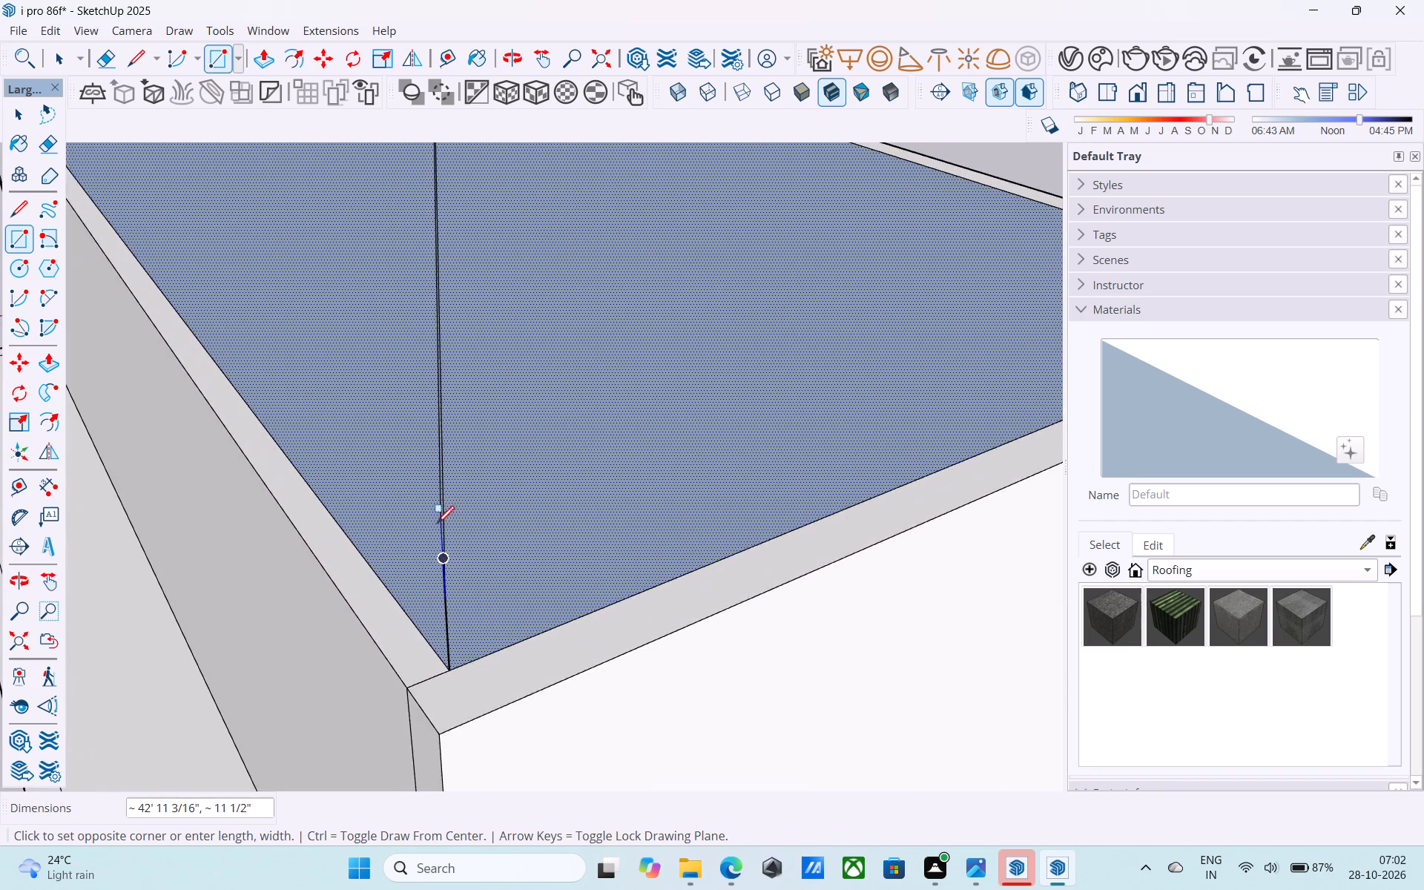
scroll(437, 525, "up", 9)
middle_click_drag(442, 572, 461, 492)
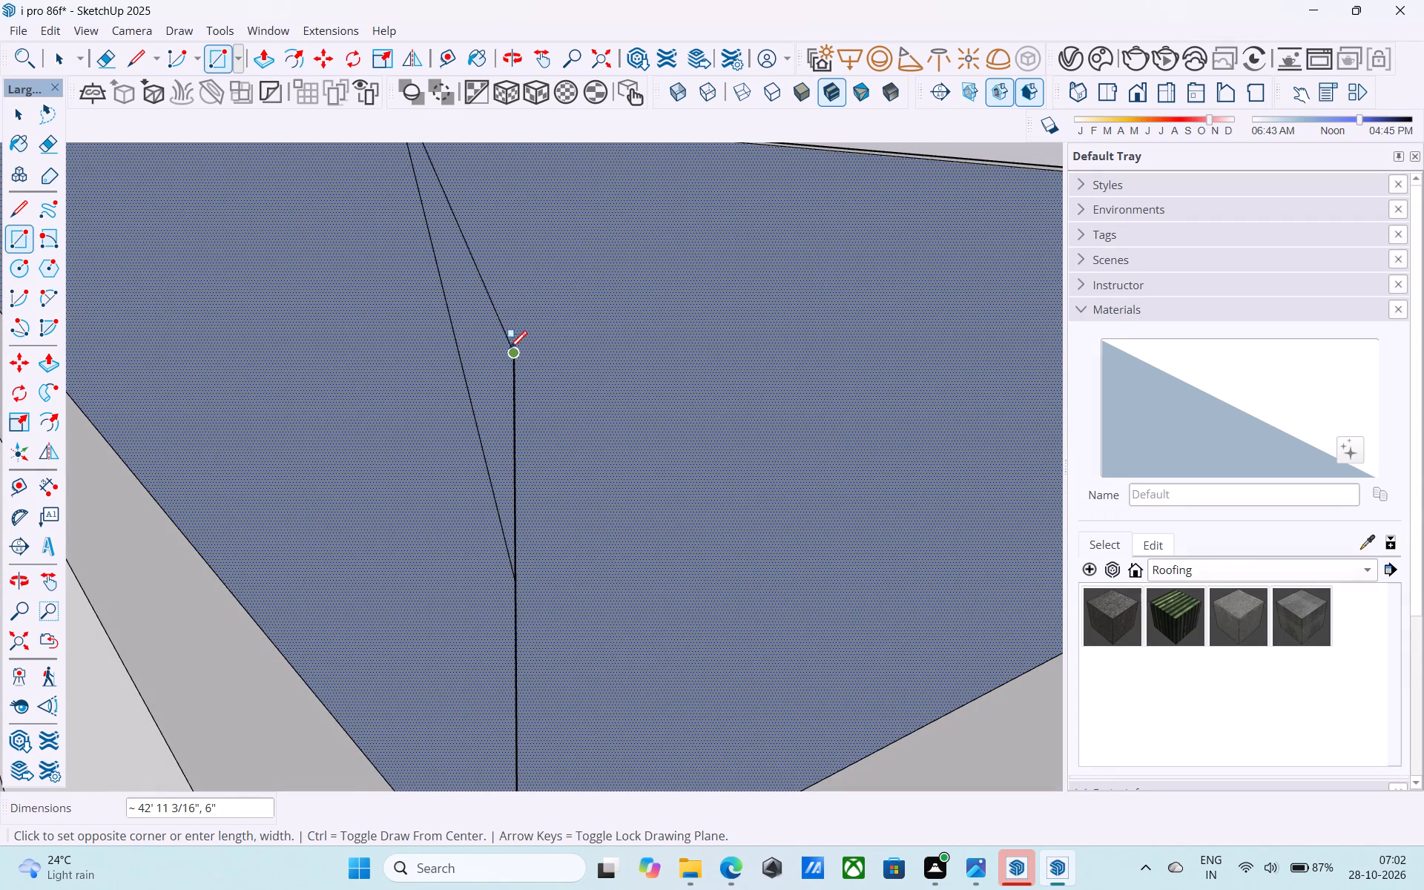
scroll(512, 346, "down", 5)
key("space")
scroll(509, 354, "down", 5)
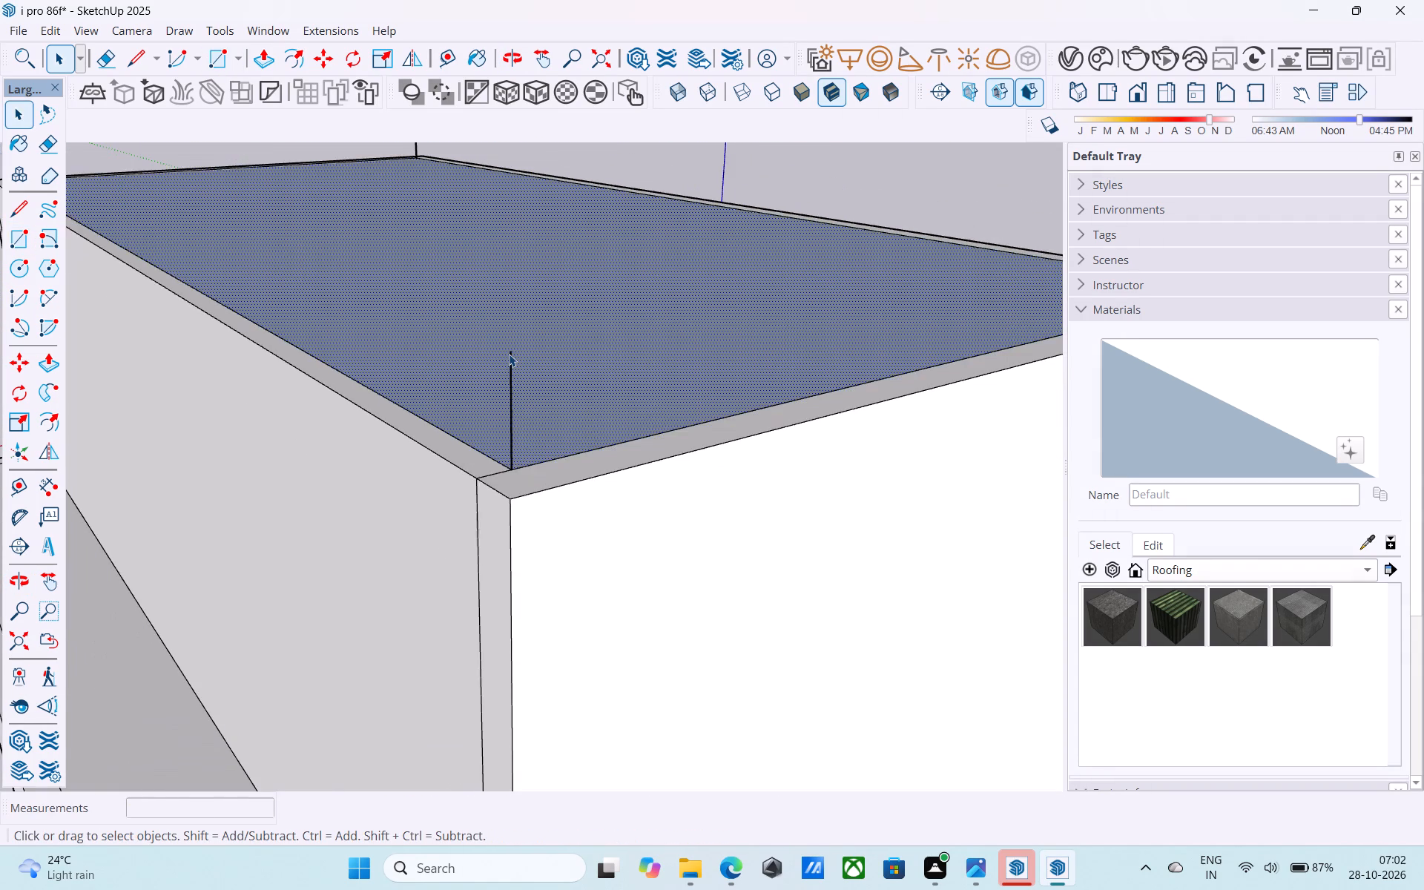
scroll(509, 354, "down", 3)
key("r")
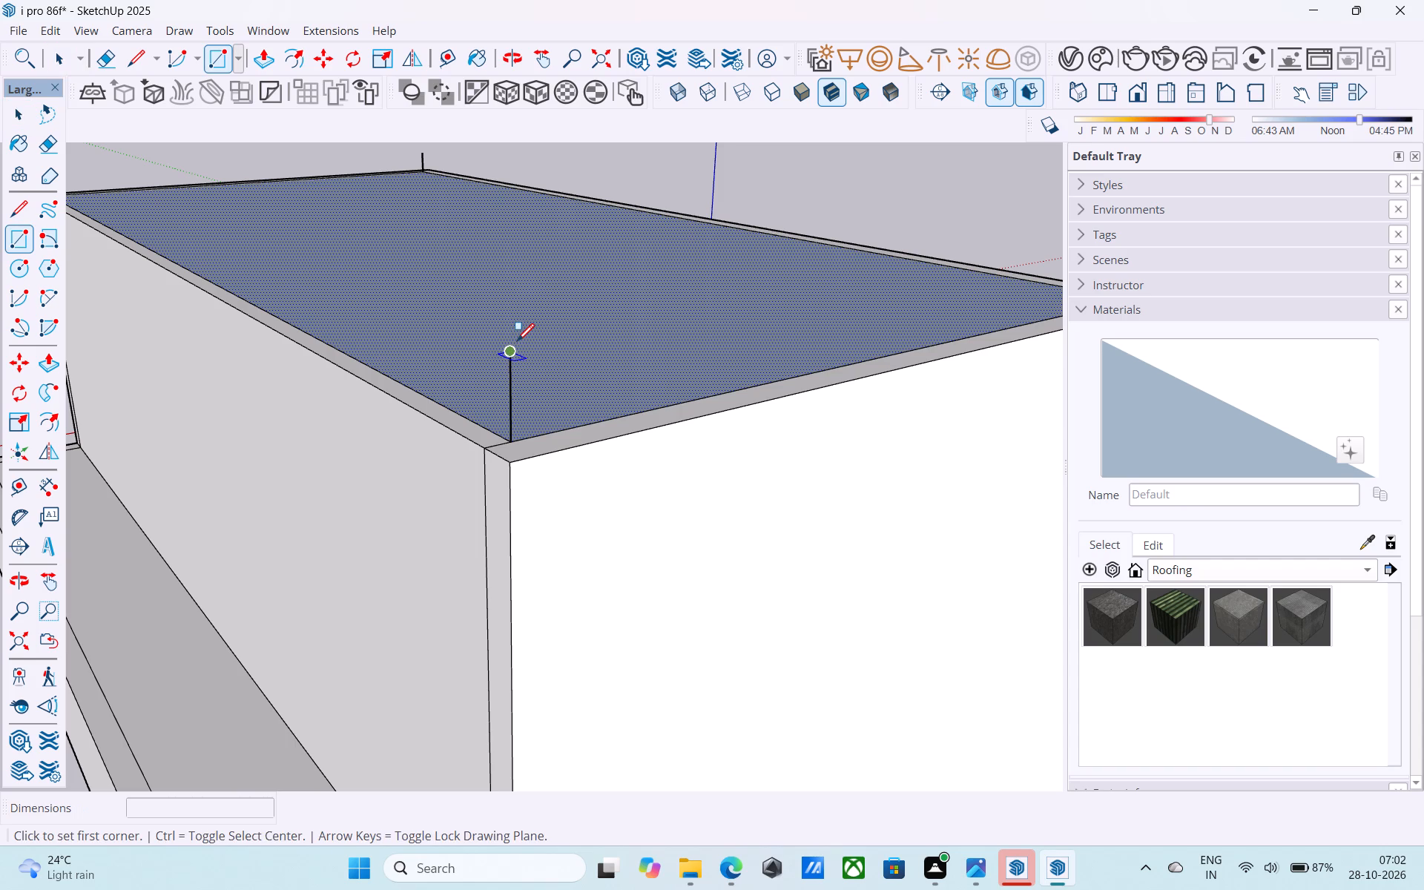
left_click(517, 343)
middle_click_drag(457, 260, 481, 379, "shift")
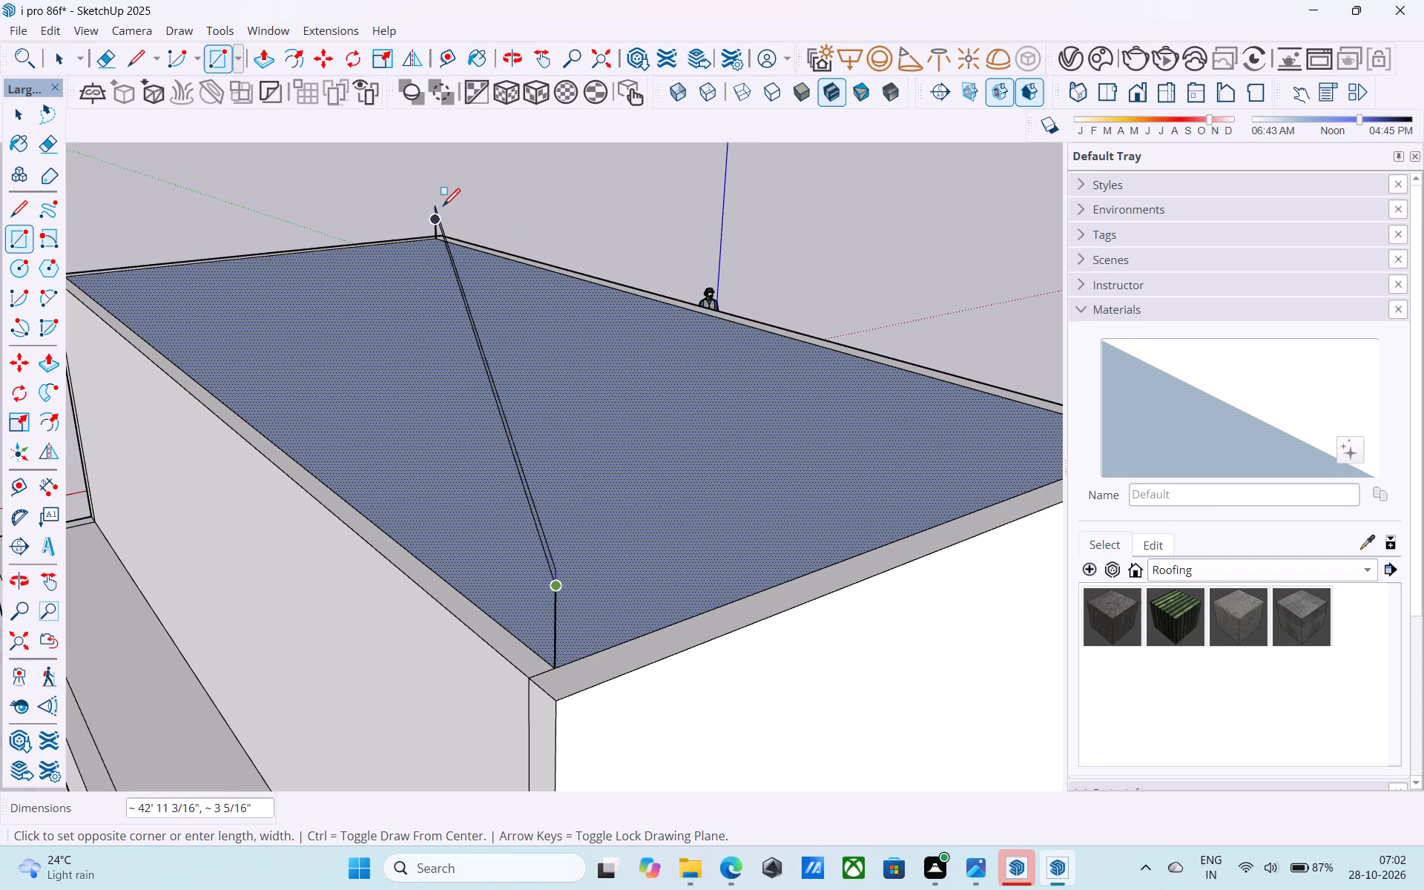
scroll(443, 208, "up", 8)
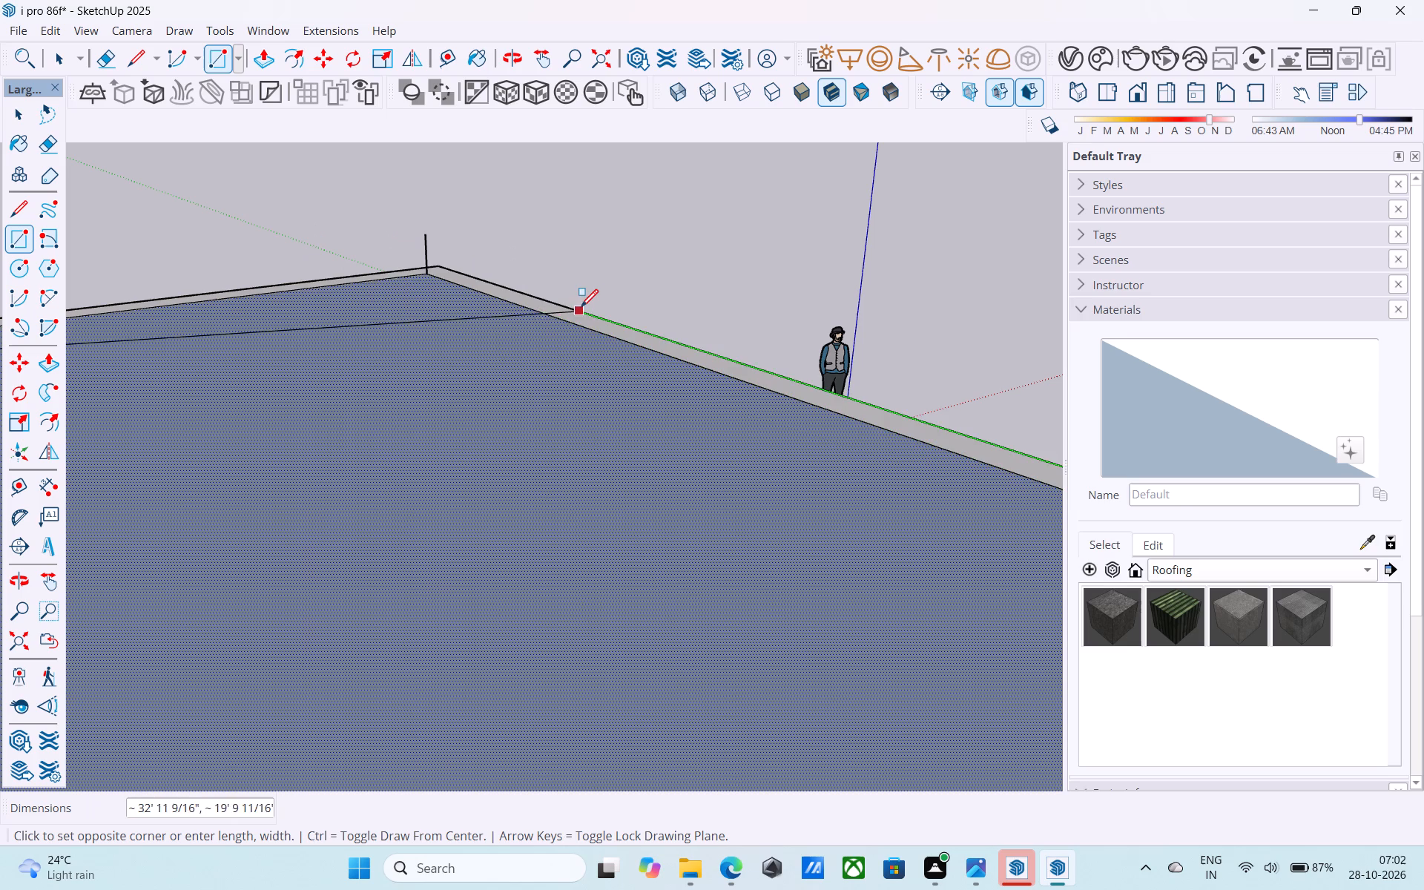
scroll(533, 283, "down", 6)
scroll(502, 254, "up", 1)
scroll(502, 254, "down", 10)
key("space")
Erase the vertical guide lines standing on the roof face's front corner at the end away from the red axis.
middle_click_drag(535, 371, 513, 351)
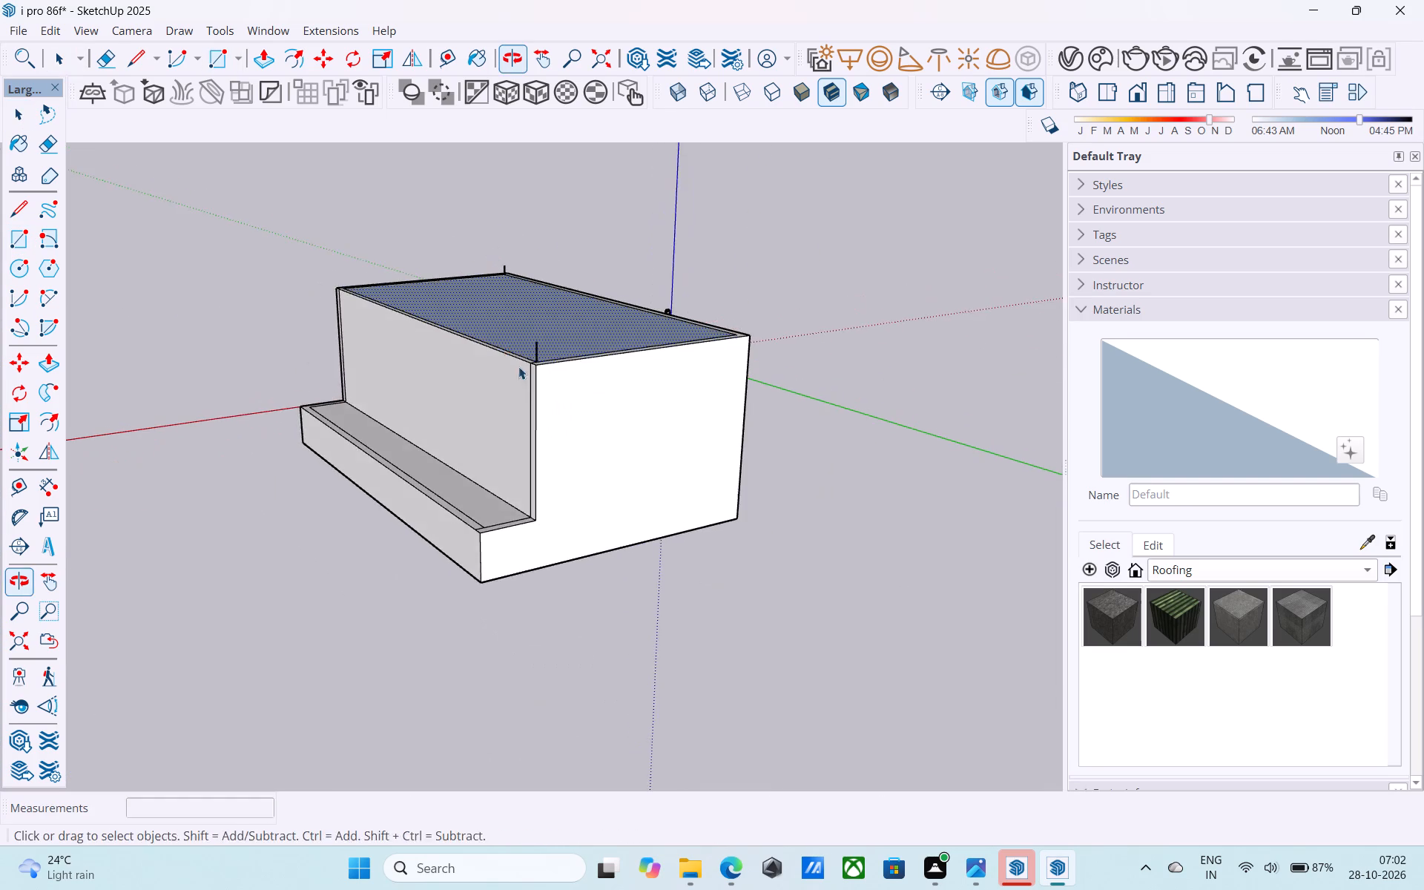
key("e")
scroll(526, 395, "up", 6)
left_click(545, 315)
scroll(550, 332, "up", 8)
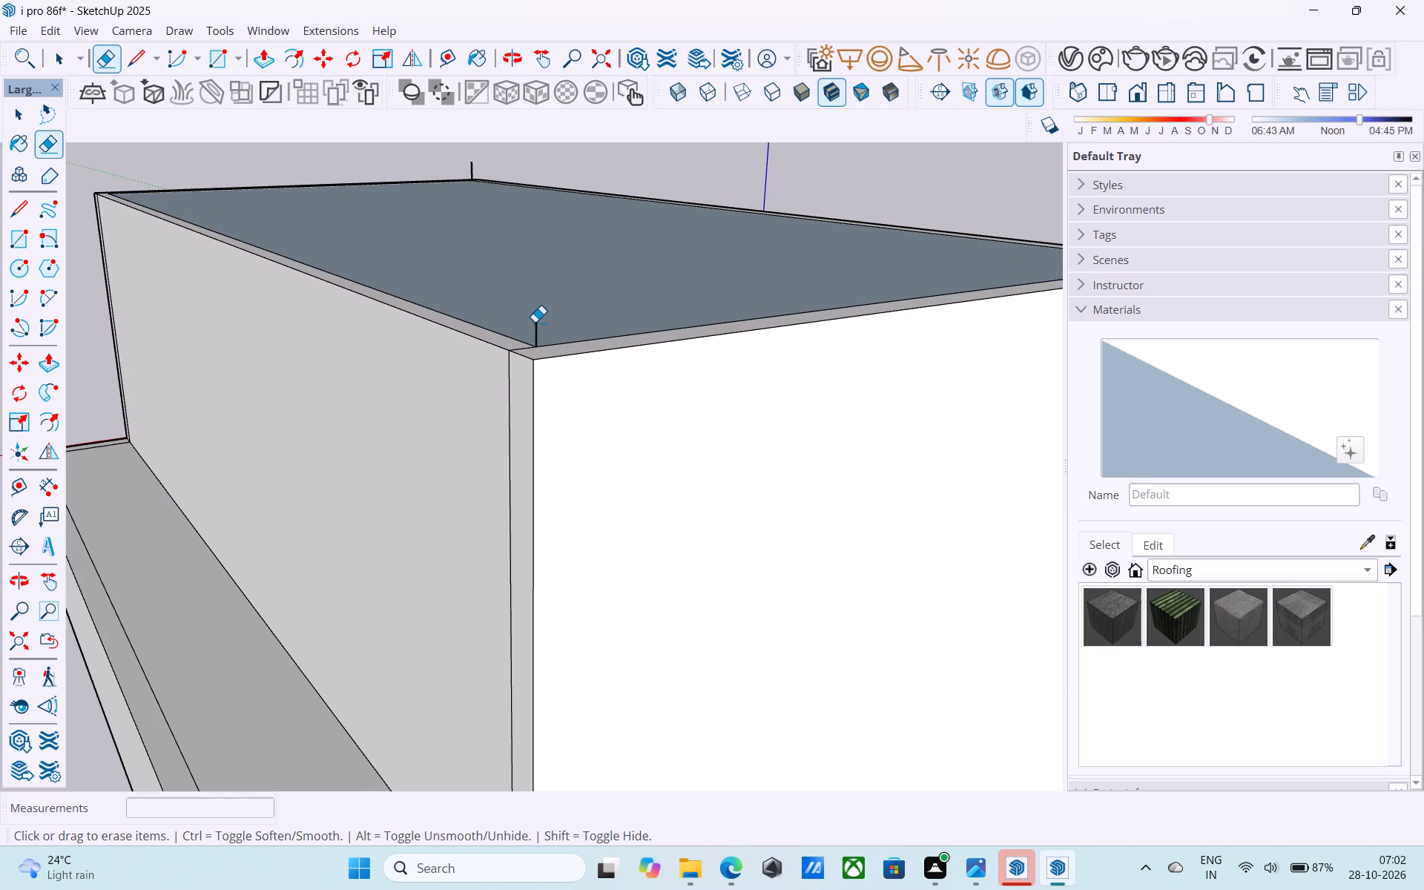
left_click(535, 322)
Draw a 1' vertical line up from the roof face's front corner at the end away from the red axis.
key("l")
middle_click_drag(539, 328, 557, 383)
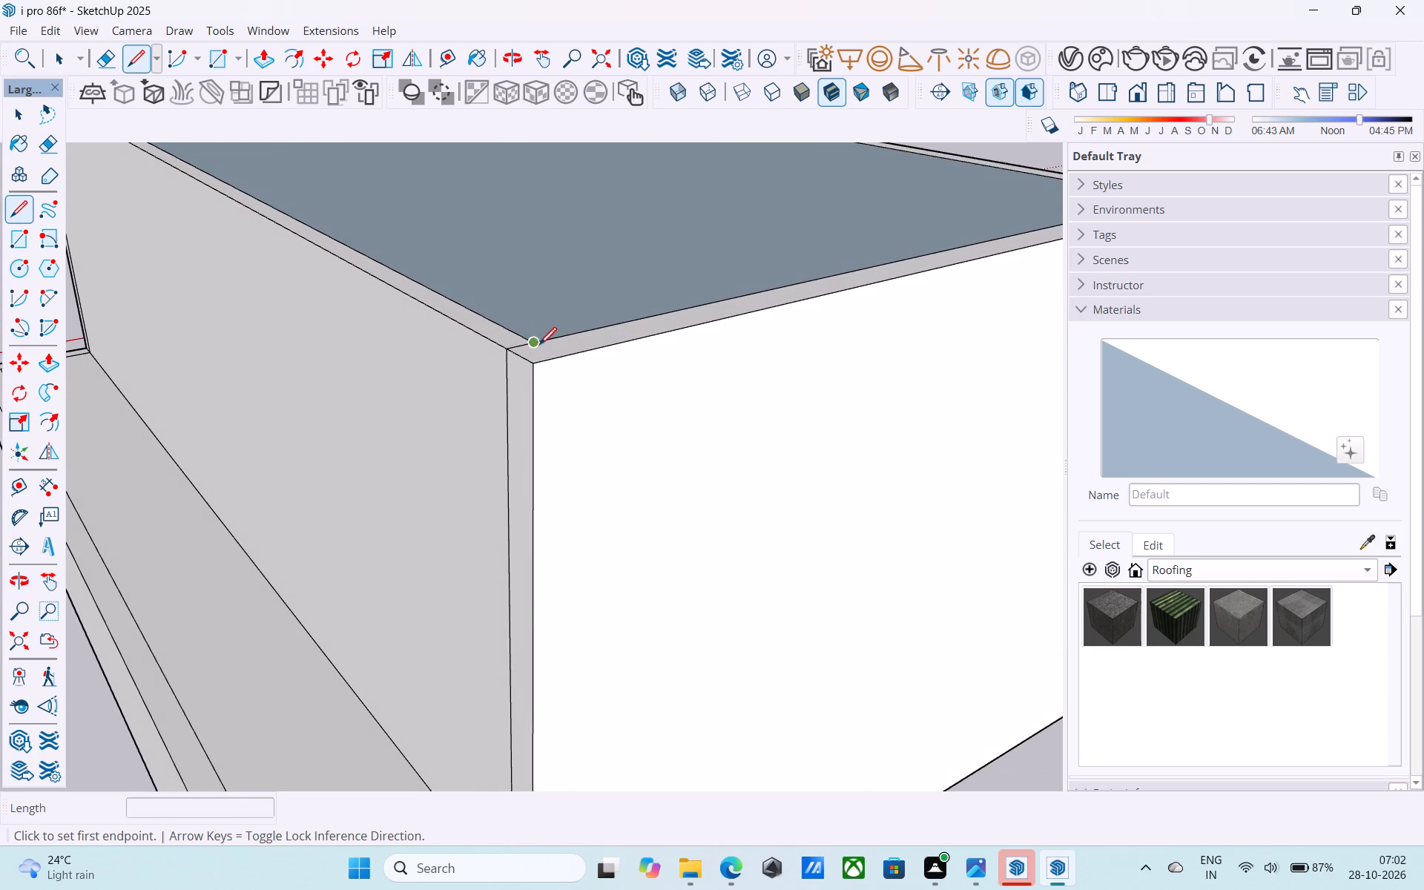
left_click(537, 345)
type("2'")
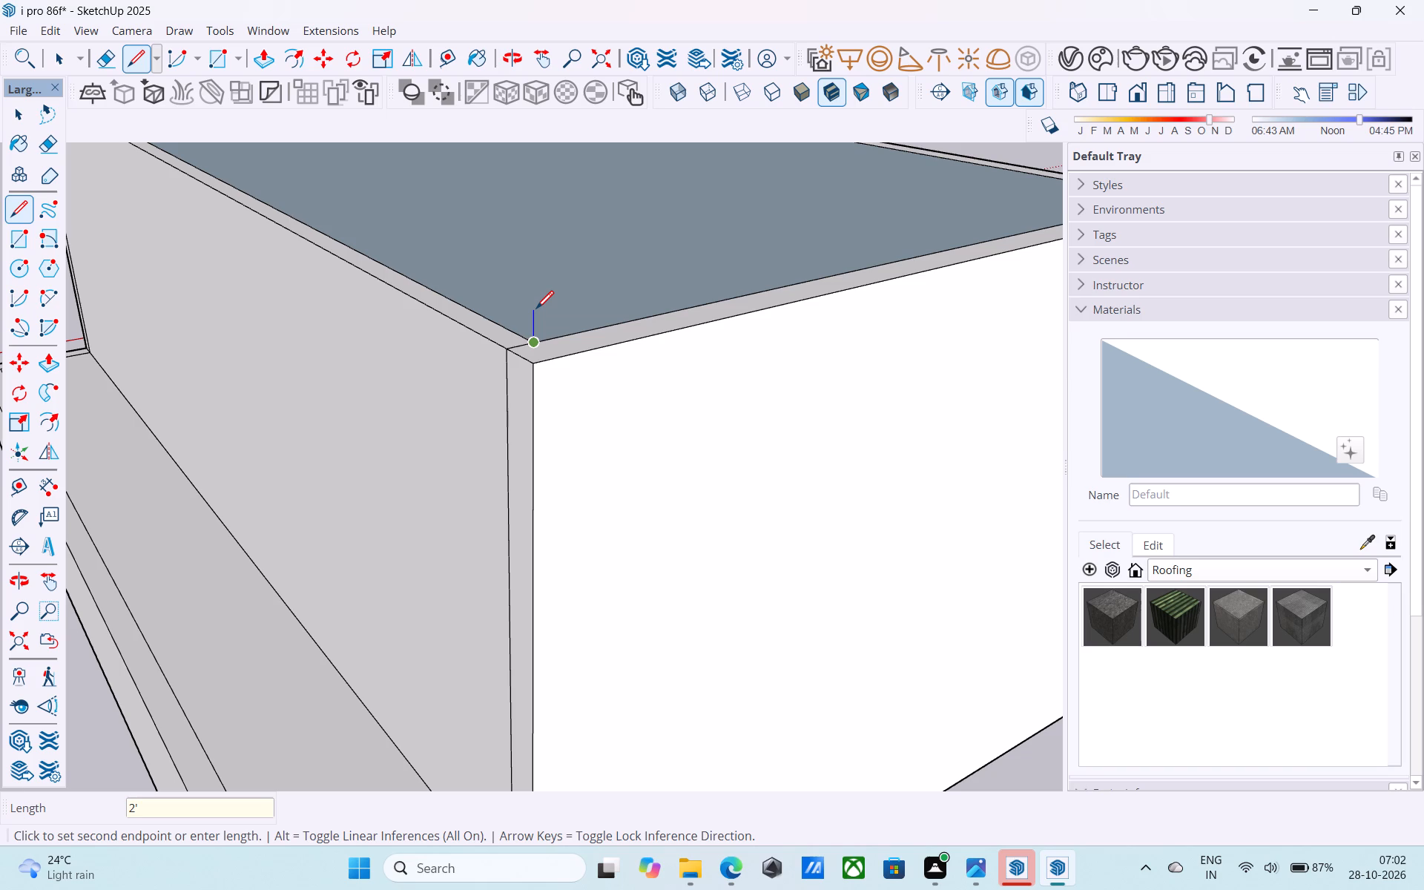
key("BackSpace")
key("BackSpace")
key("BackSpace")
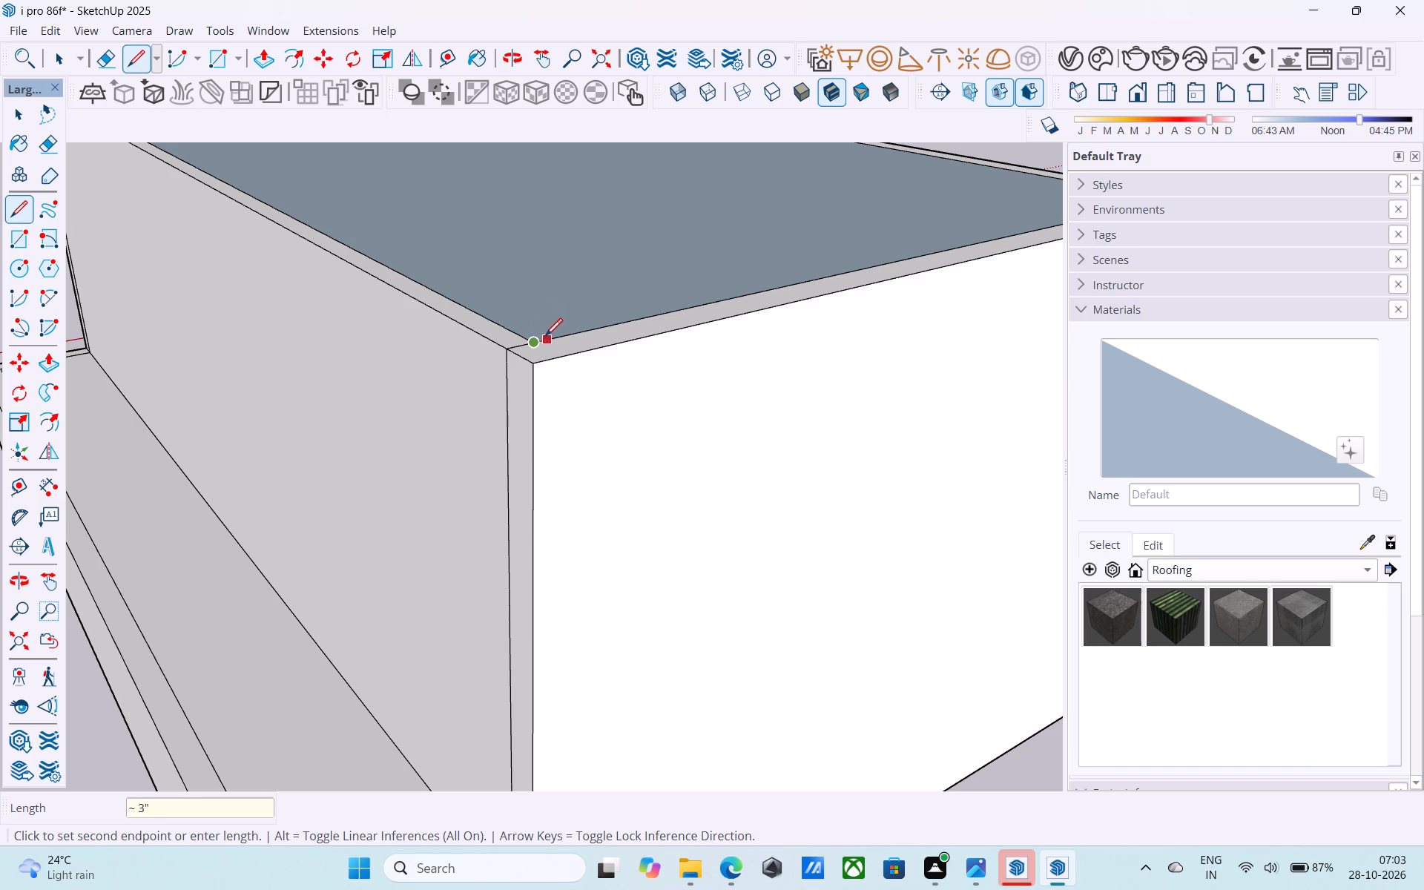
left_click(537, 341)
type("1'")
key("Return")
Draw a raised roof rectangle between the tops of the two diagonally opposite 1' vertical lines.
key("r")
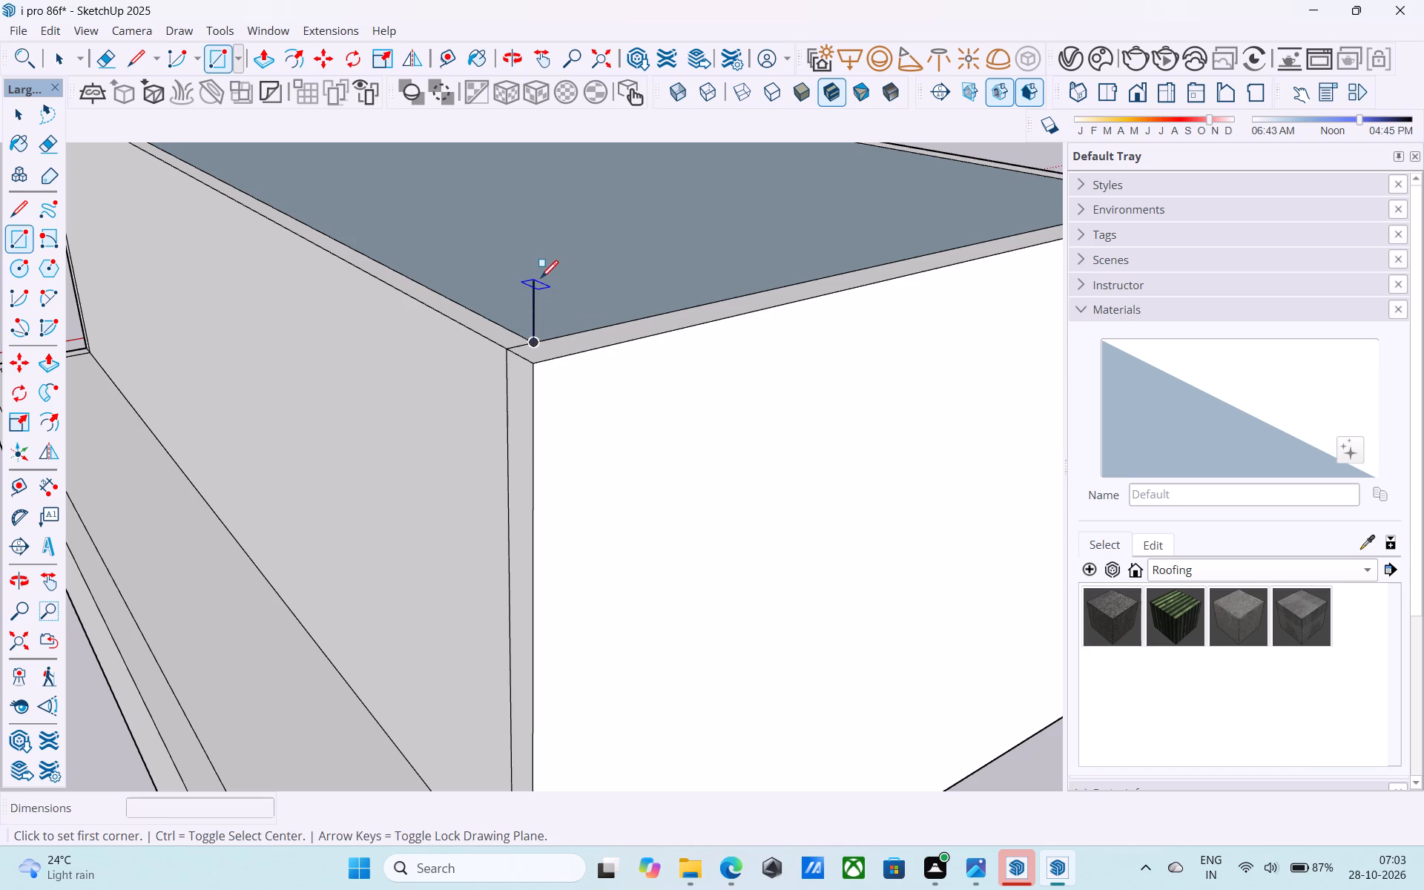
left_click(532, 280)
scroll(547, 335, "down", 8)
middle_click_drag(537, 369, 516, 634, "shift")
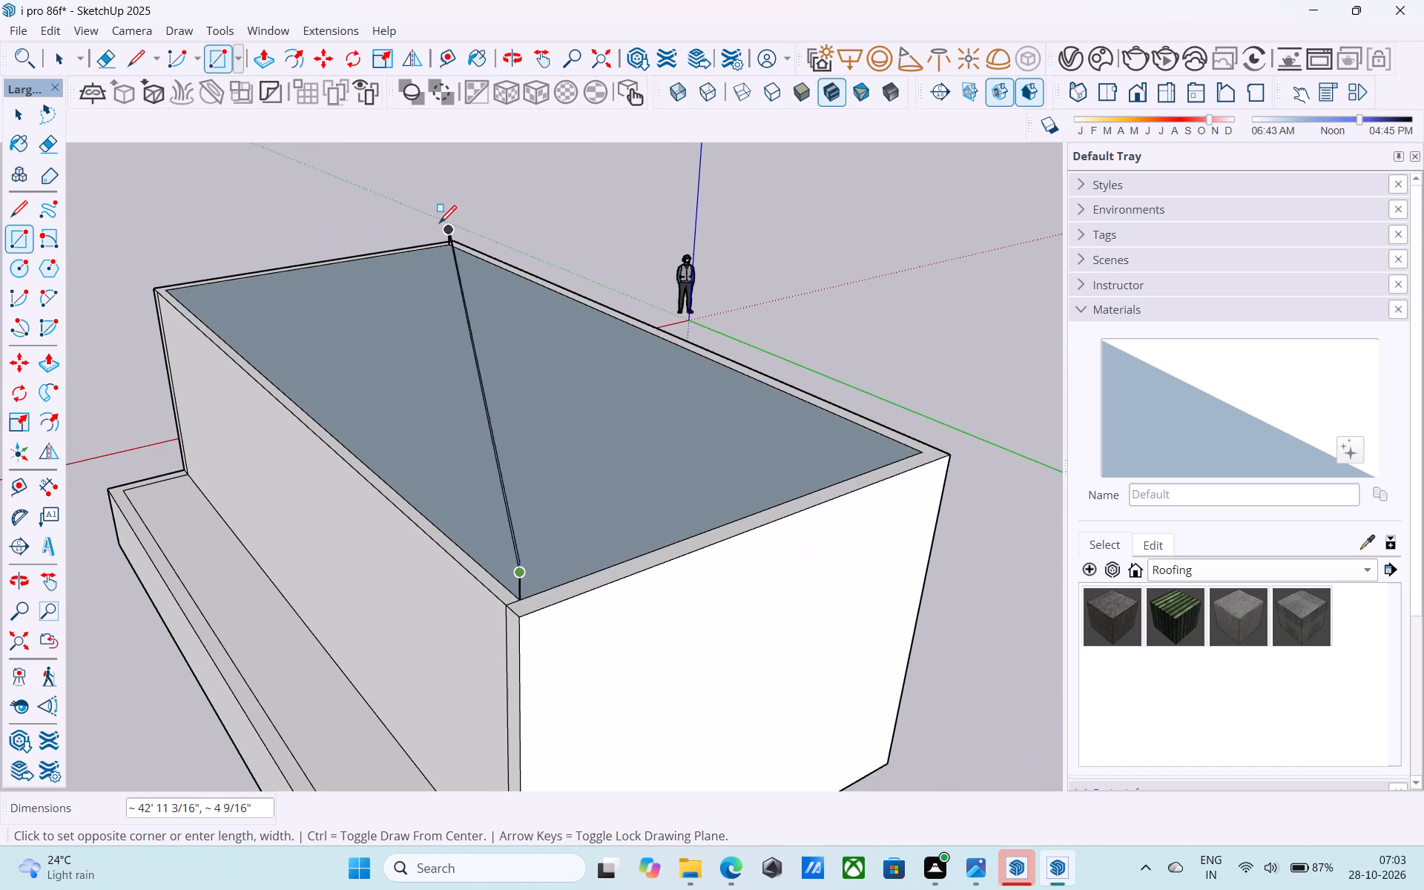
left_click(444, 225)
Draw a vertical line from the roof face up to the raised rectangle at the front corner nearest the red axis.
scroll(444, 225, "down", 5)
middle_click_drag(455, 225, 581, 214)
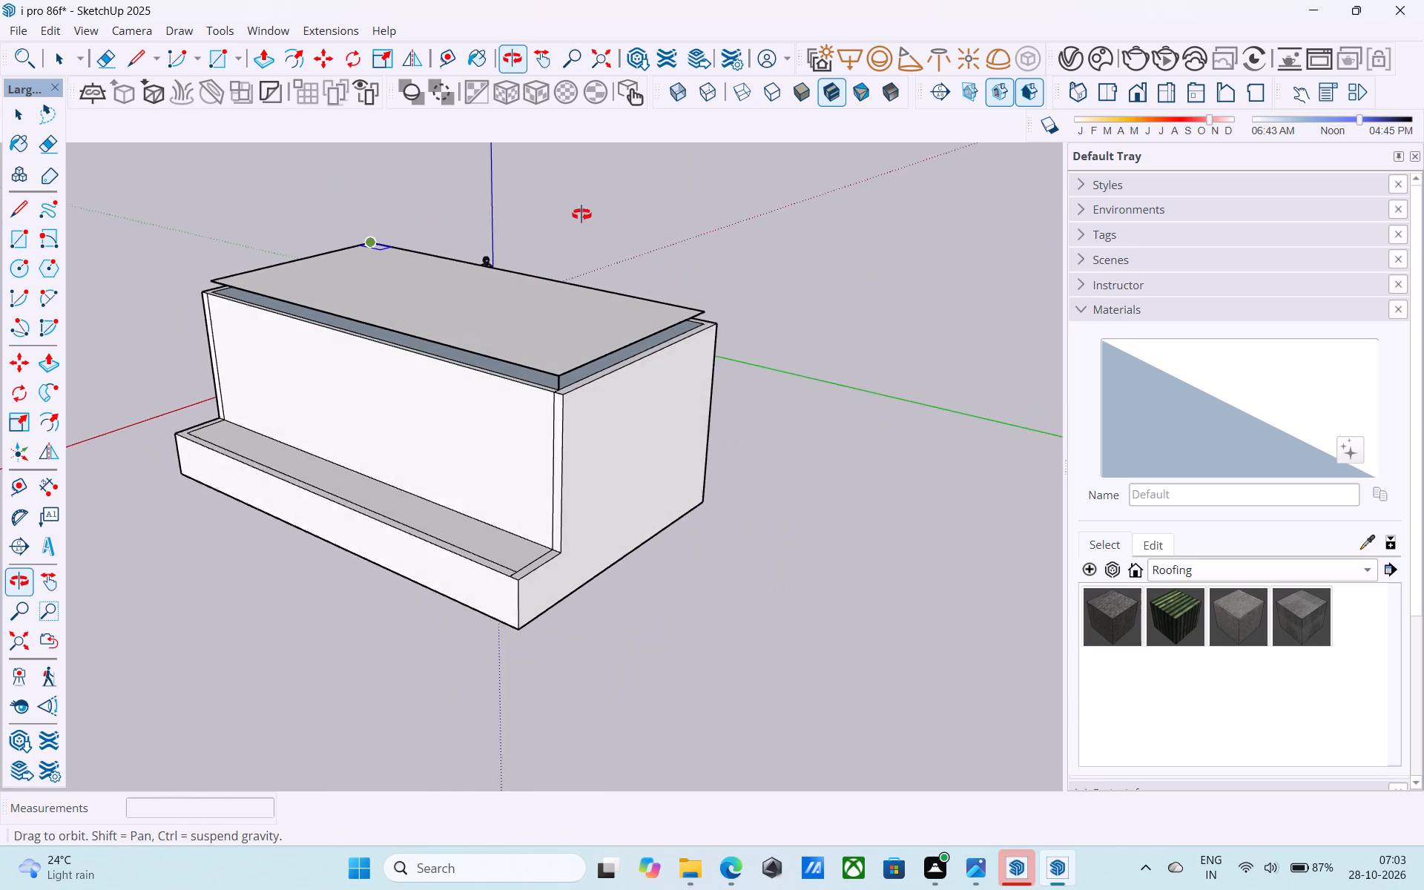
middle_click_drag(581, 214, 571, 214)
key("l")
scroll(182, 274, "up", 12)
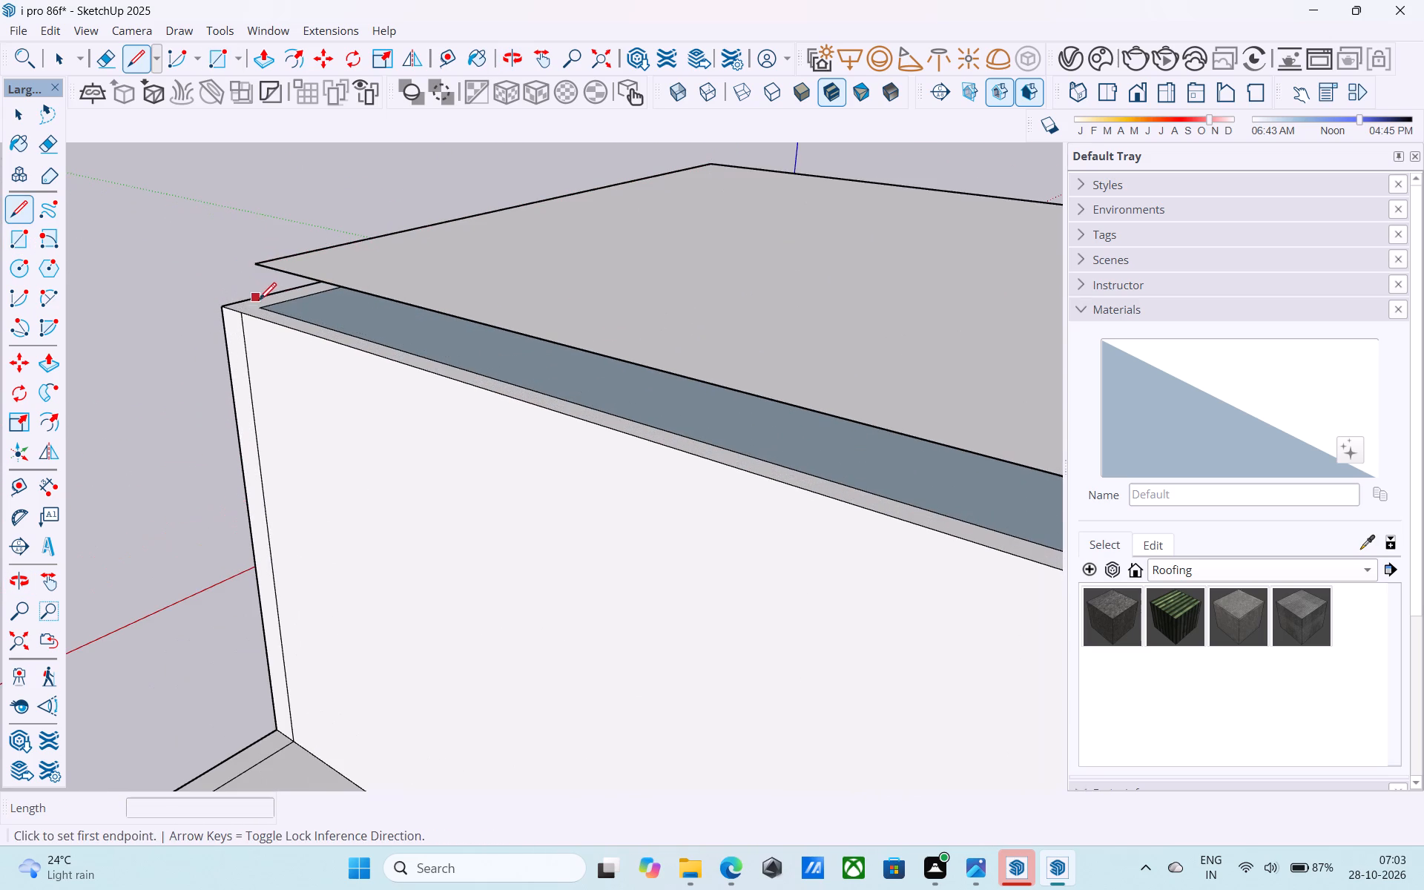
left_click(263, 303)
left_click(261, 270)
Draw a 1' vertical line up to the raised rectangle at the back corner of the end away from the red axis.
scroll(161, 296, "down", 9)
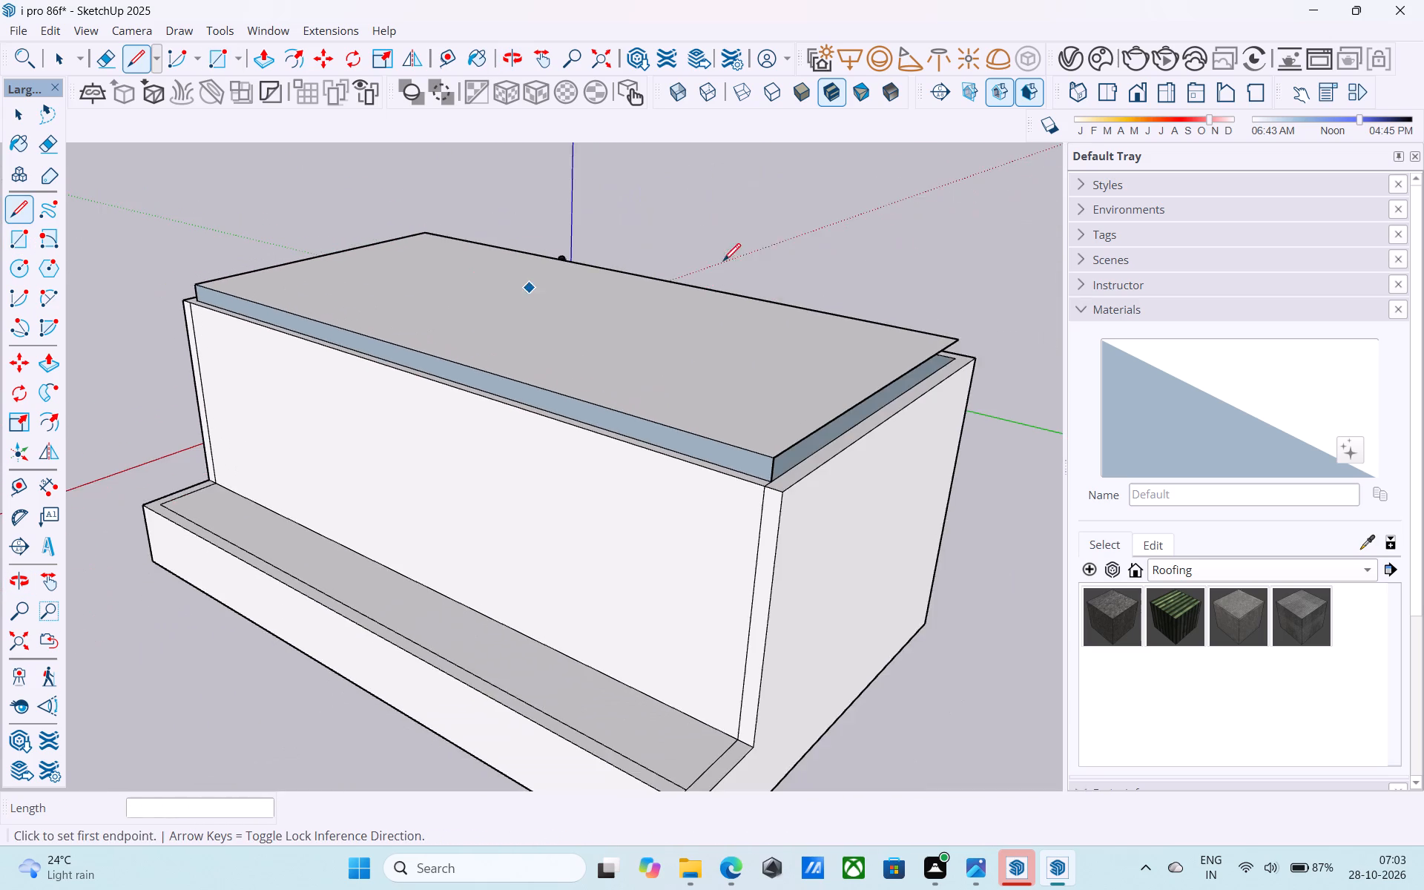
middle_click_drag(711, 257, 569, 260)
middle_click_drag(776, 294, 523, 232, "shift")
scroll(598, 308, "up", 2)
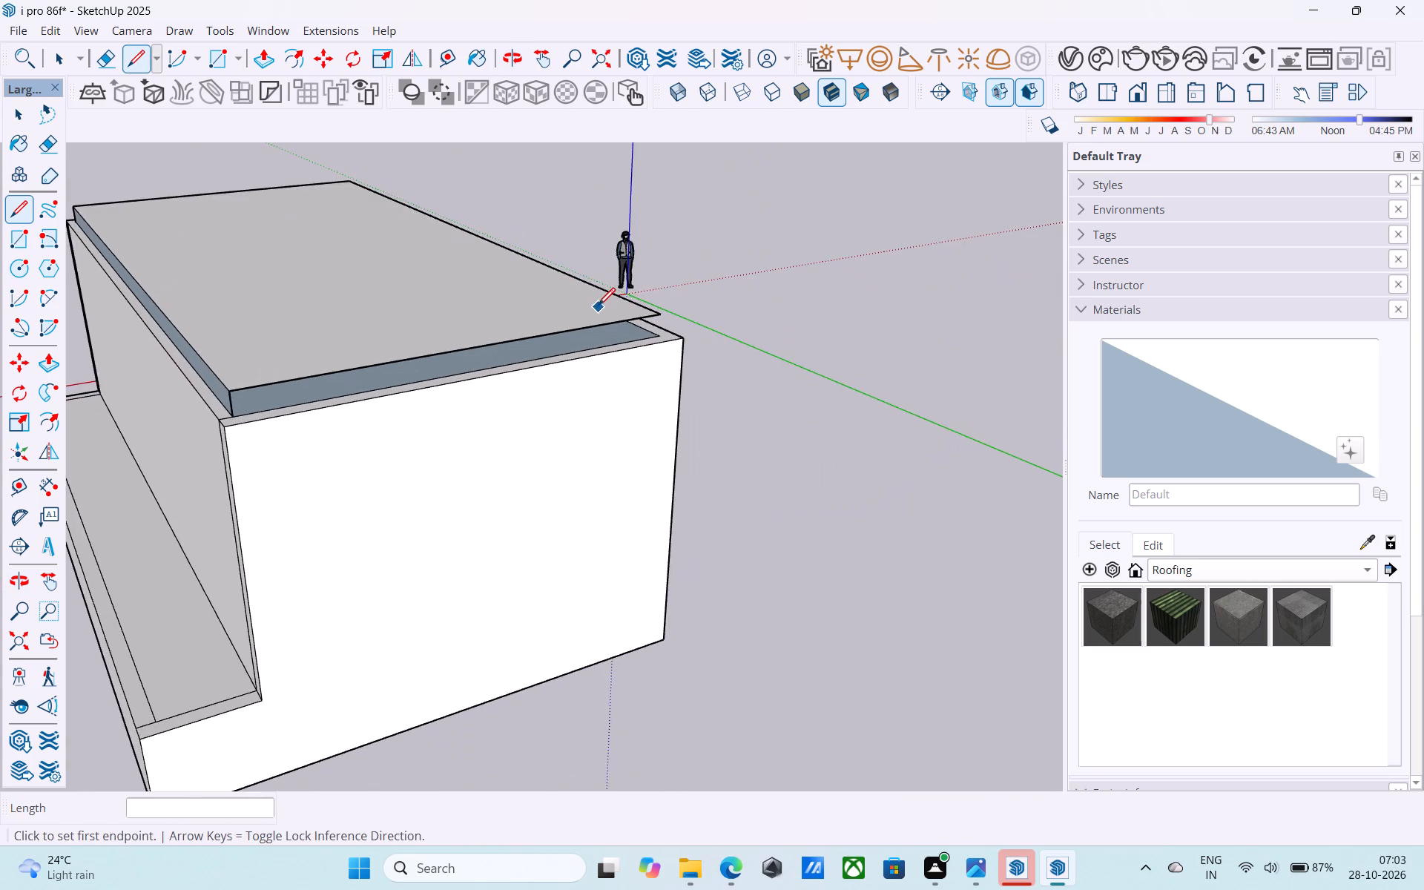
scroll(598, 307, "up", 3)
left_click(705, 354)
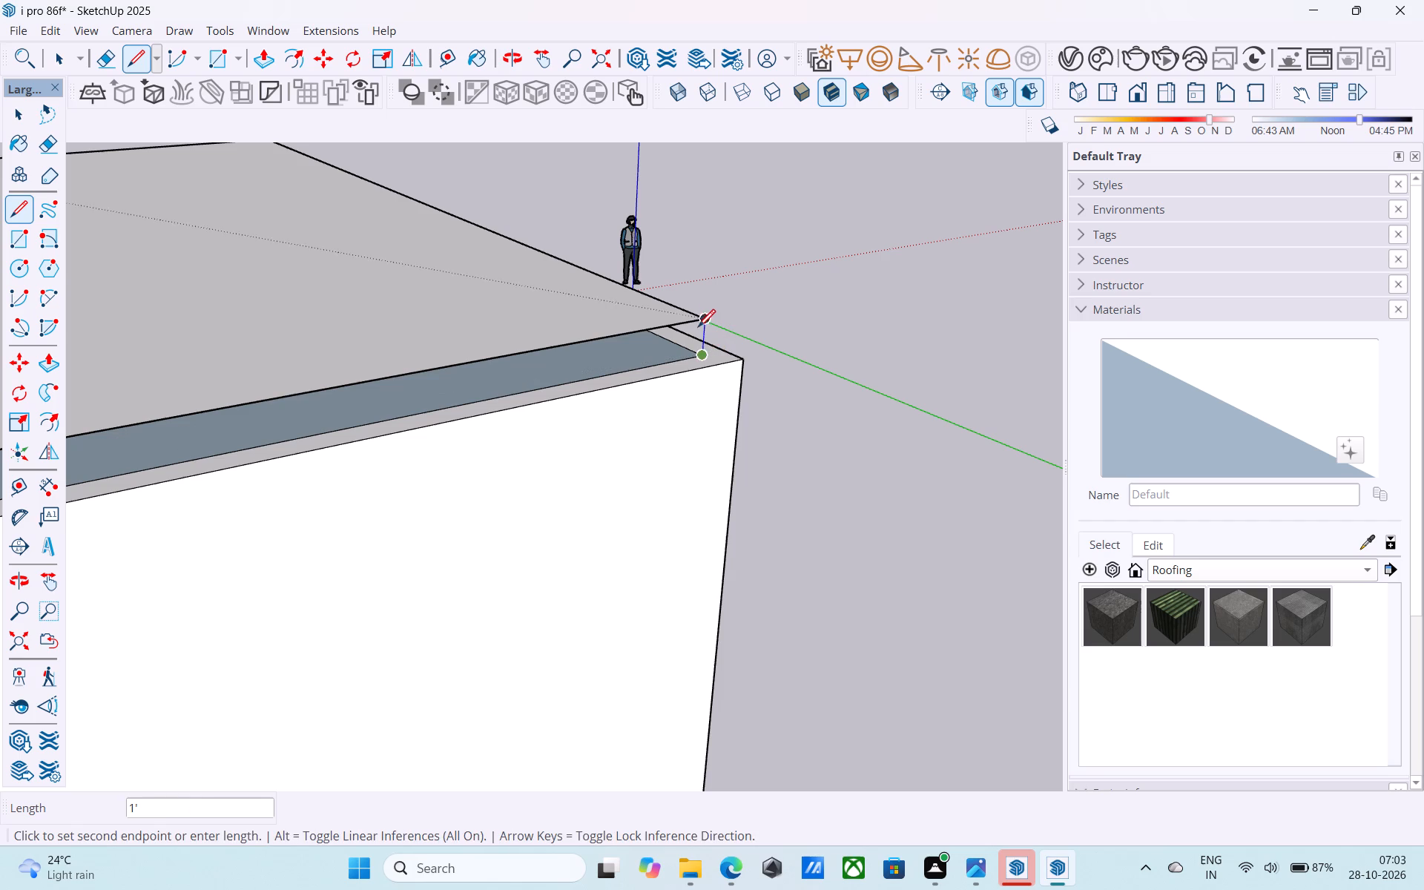
left_click(701, 319)
Reverse the roof slab's two side faces, along the front and at the end away from the red axis.
scroll(703, 311, "down", 6)
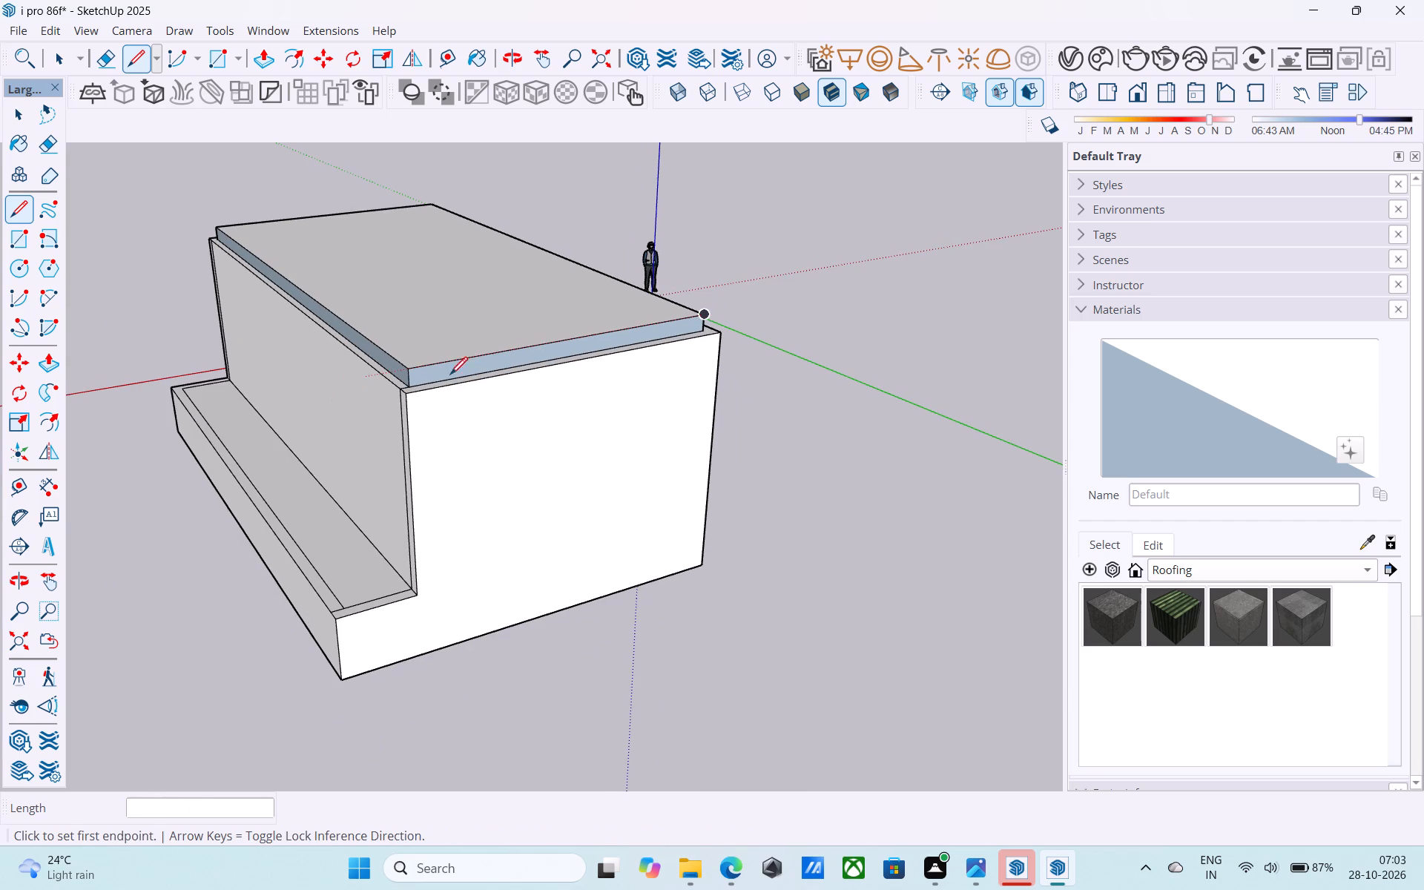
key("space")
scroll(420, 376, "up", 5)
left_click(421, 374)
right_click(421, 374)
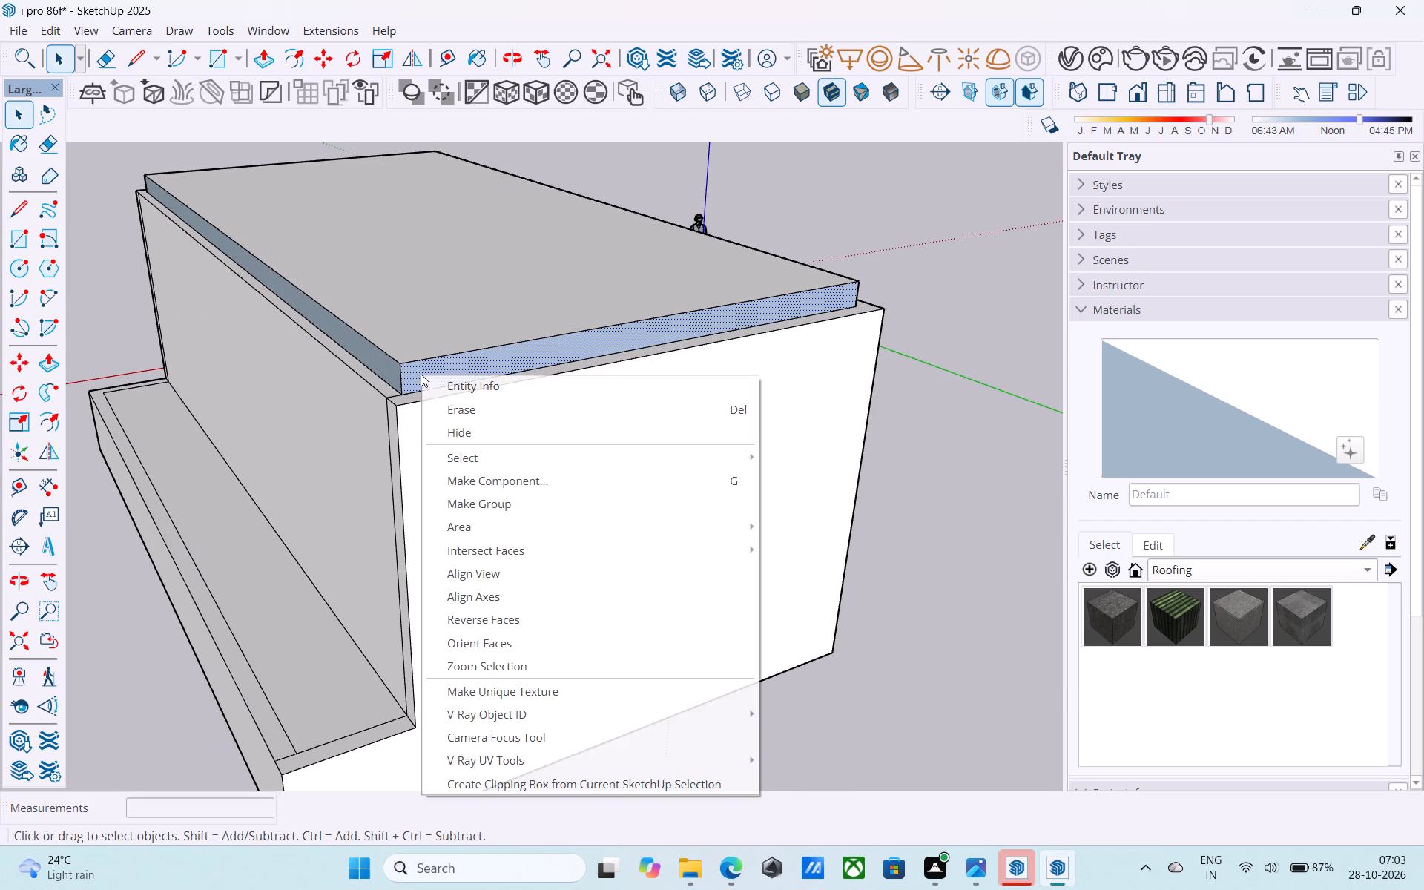
left_click(507, 615)
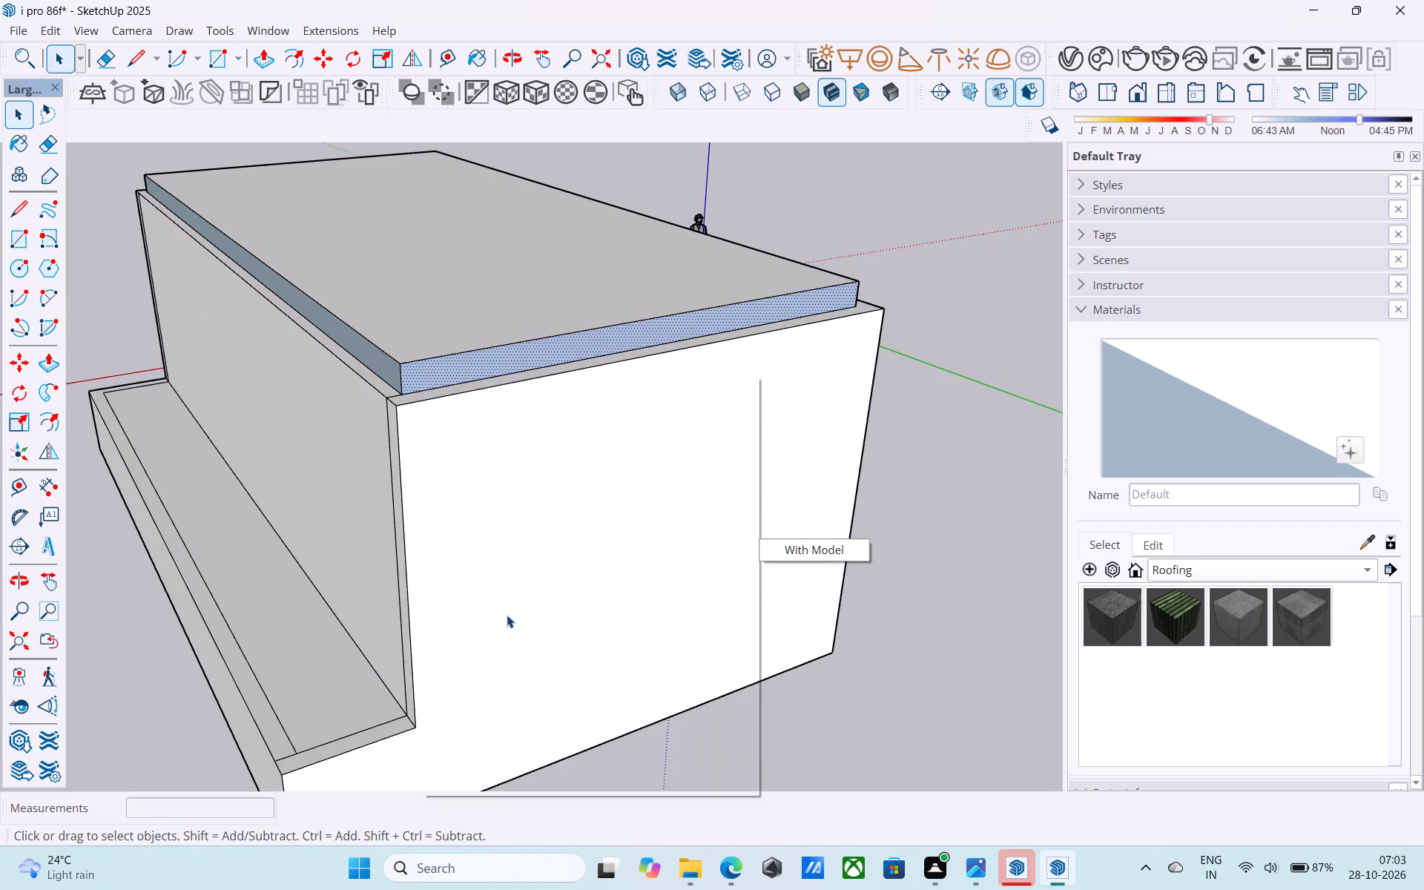
left_click(390, 365)
right_click(390, 365)
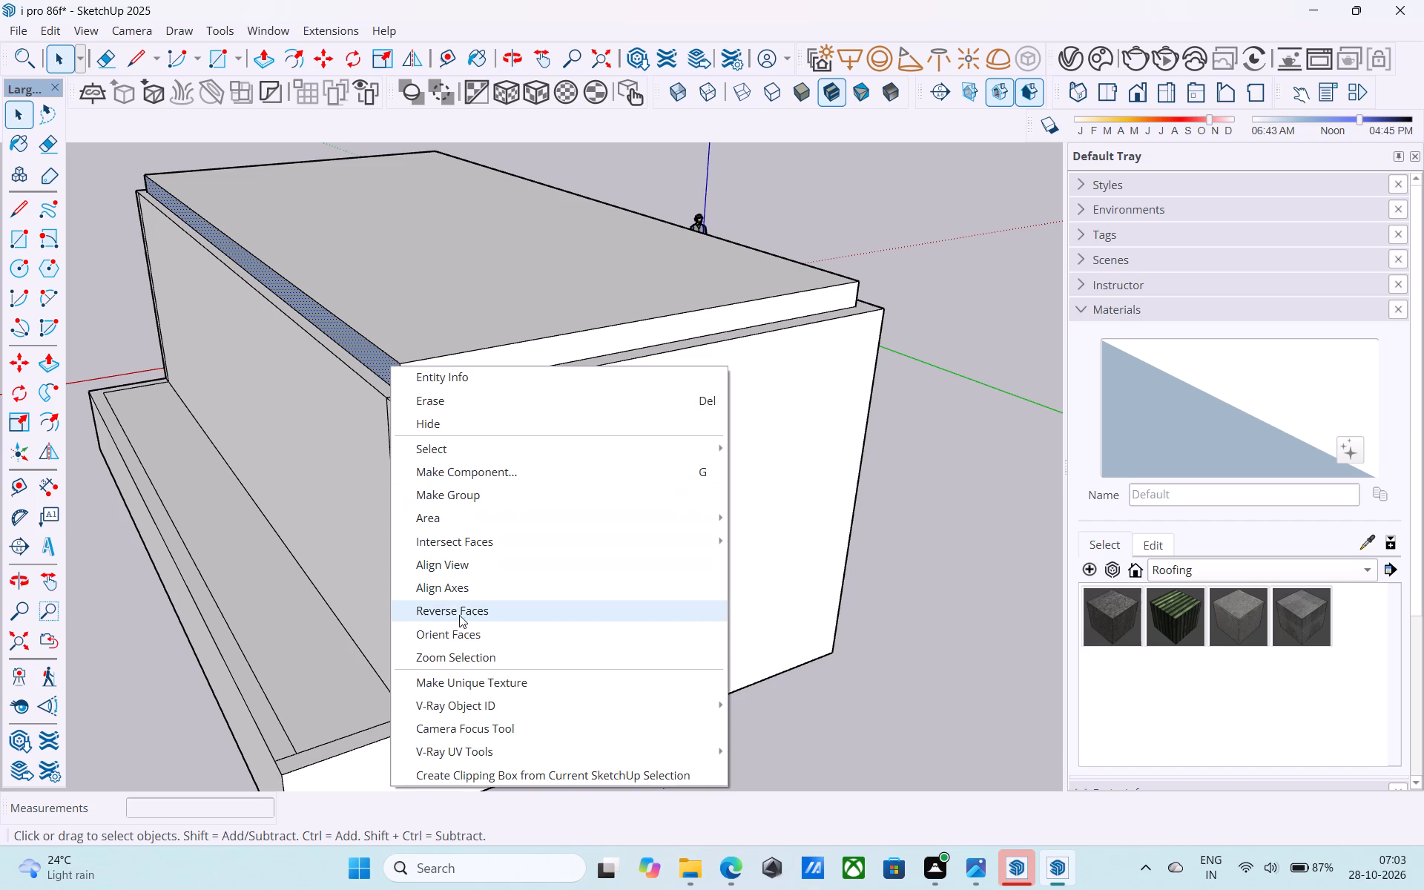
left_click(461, 612)
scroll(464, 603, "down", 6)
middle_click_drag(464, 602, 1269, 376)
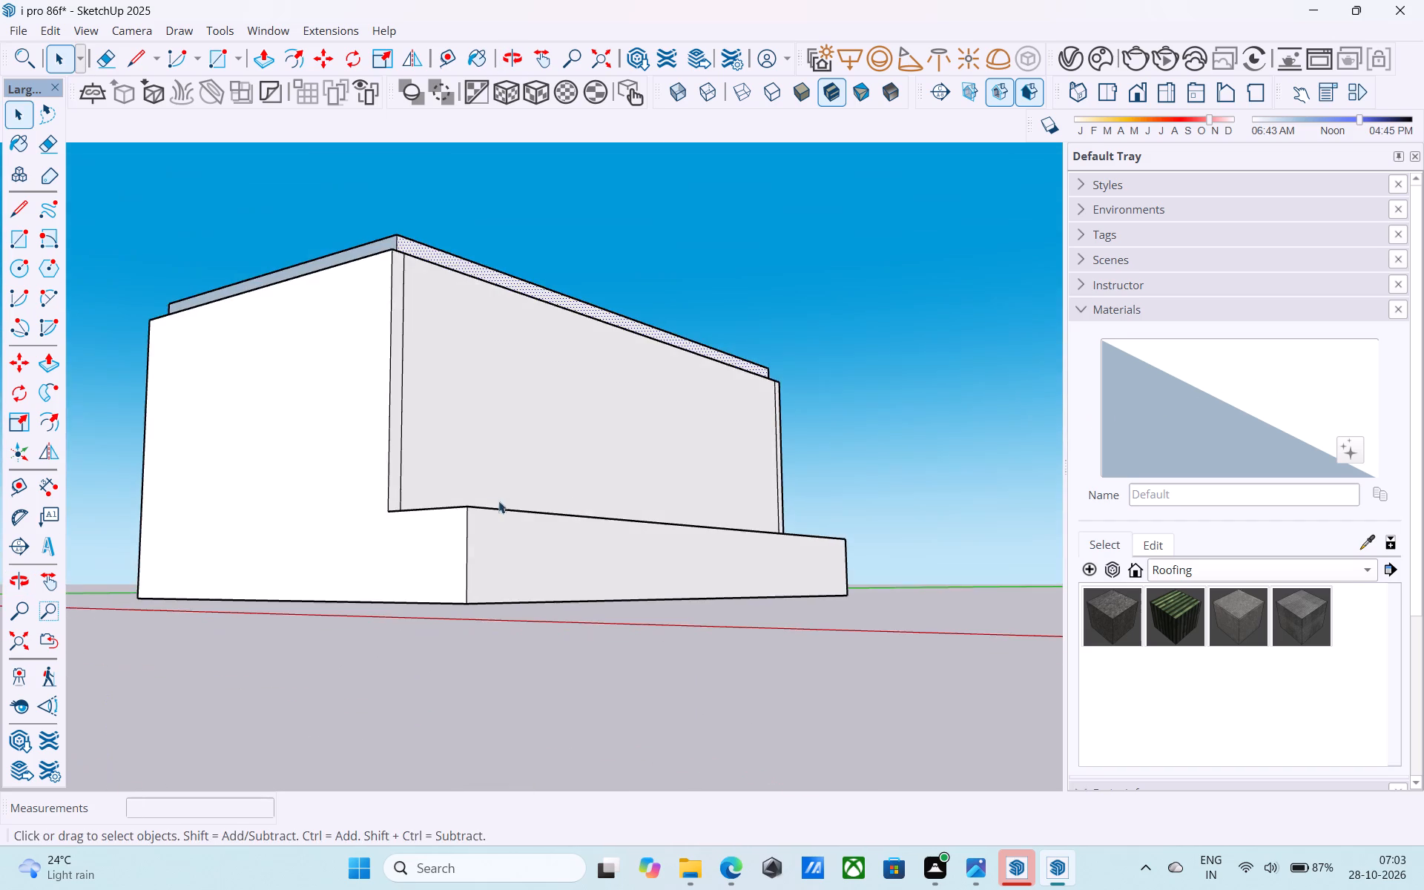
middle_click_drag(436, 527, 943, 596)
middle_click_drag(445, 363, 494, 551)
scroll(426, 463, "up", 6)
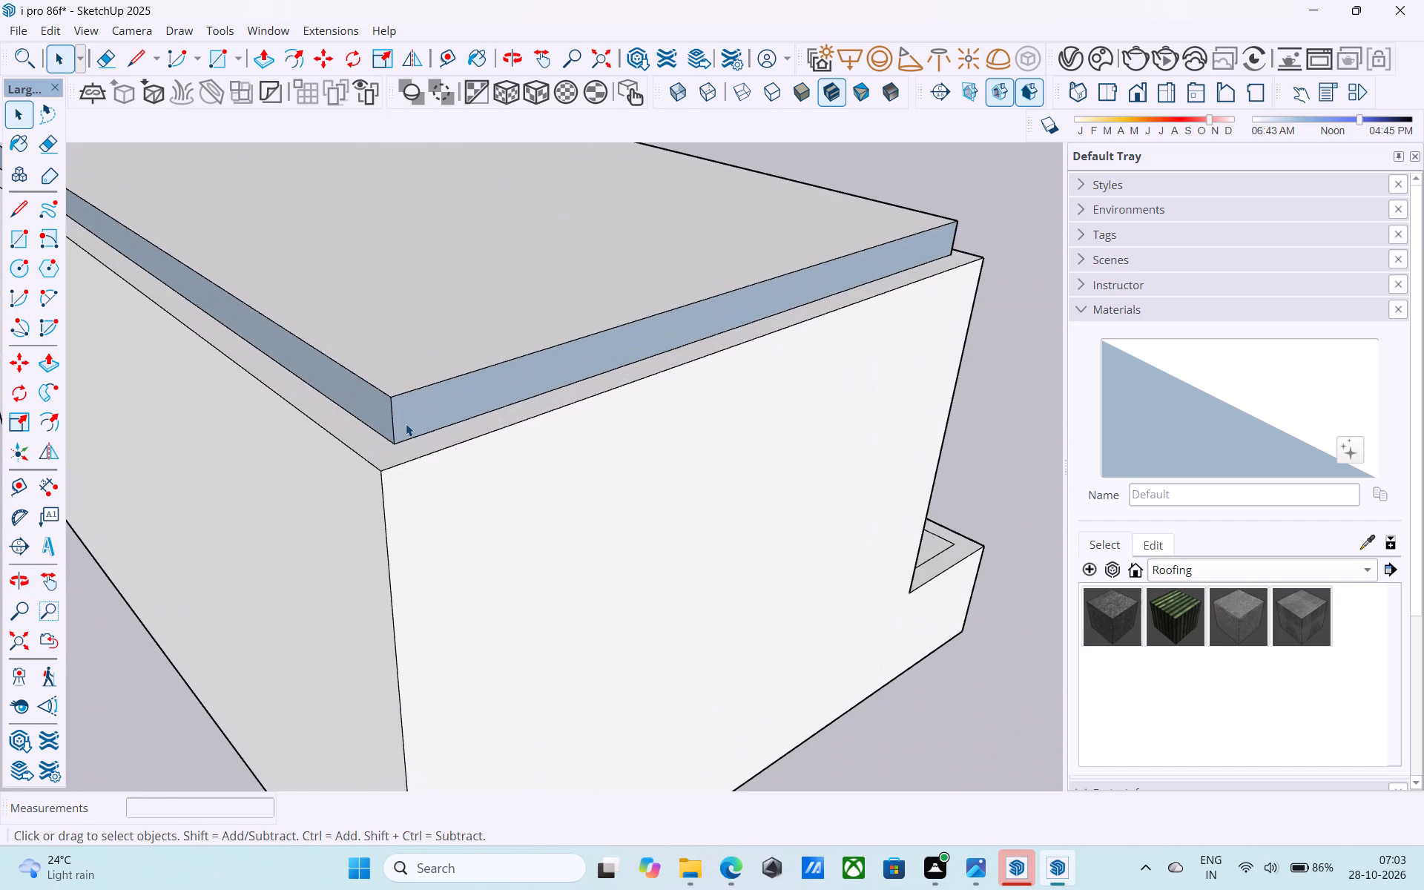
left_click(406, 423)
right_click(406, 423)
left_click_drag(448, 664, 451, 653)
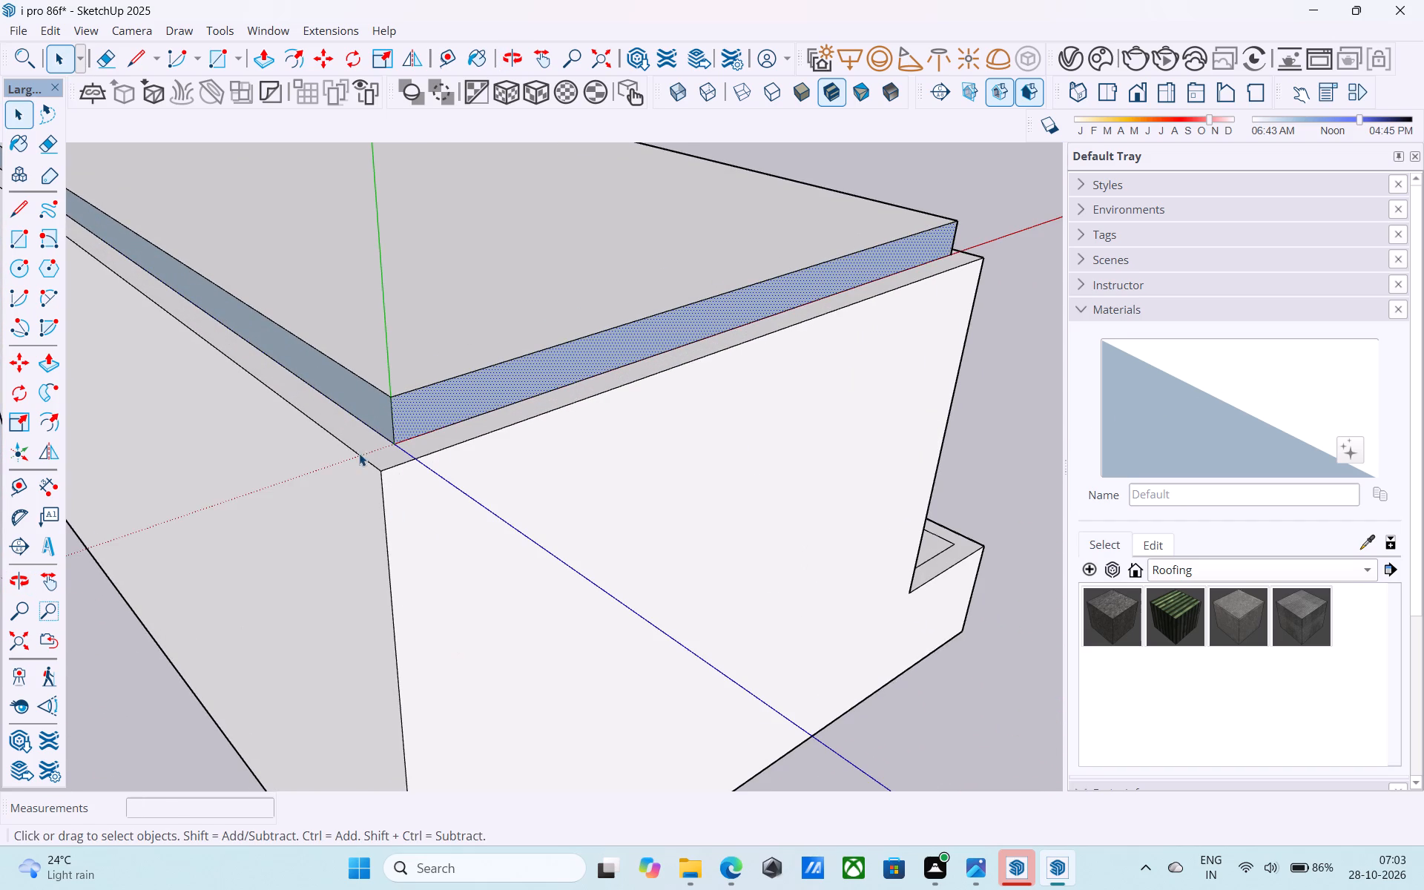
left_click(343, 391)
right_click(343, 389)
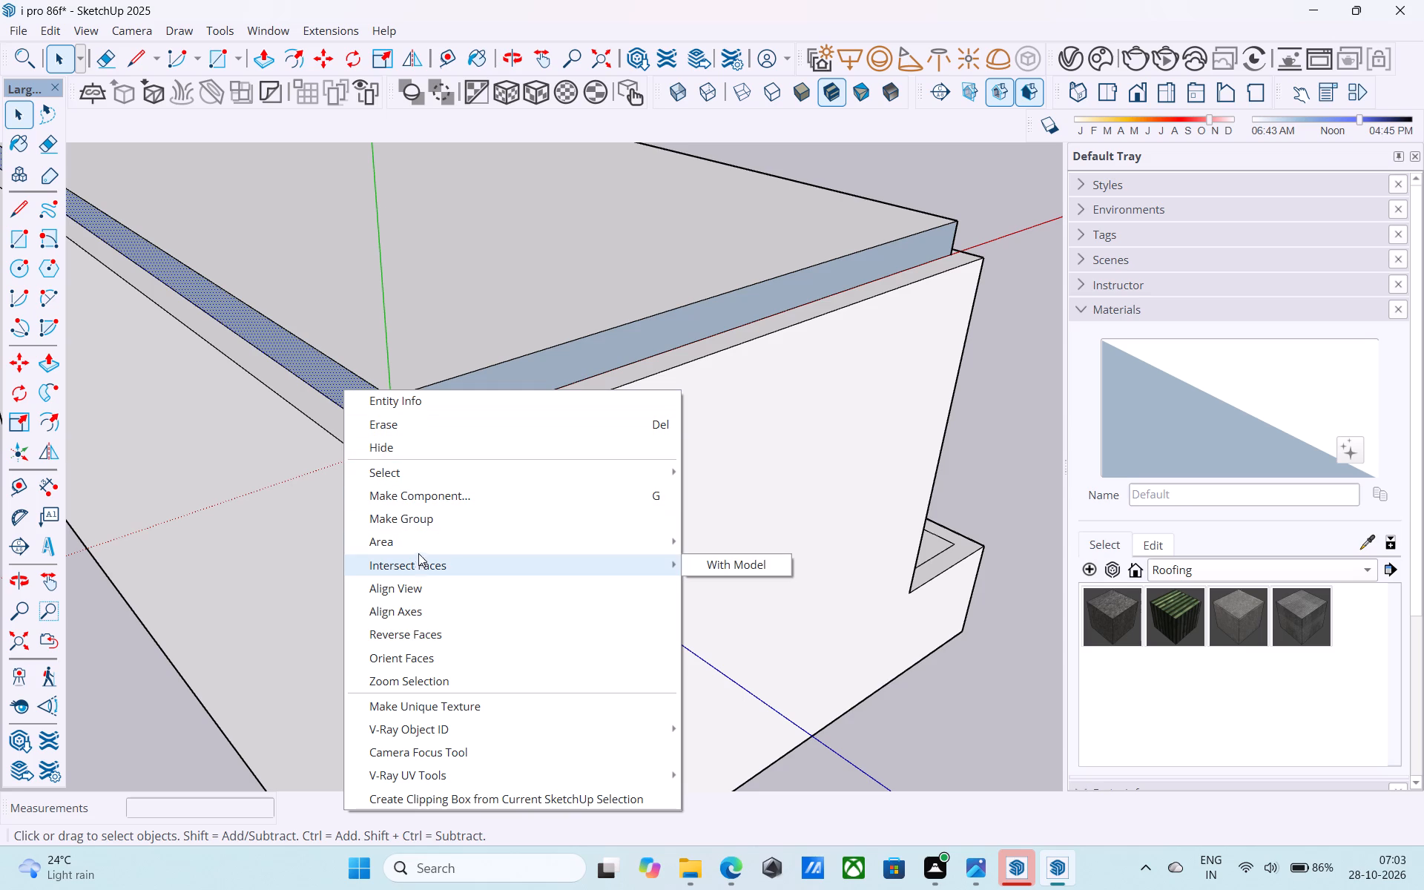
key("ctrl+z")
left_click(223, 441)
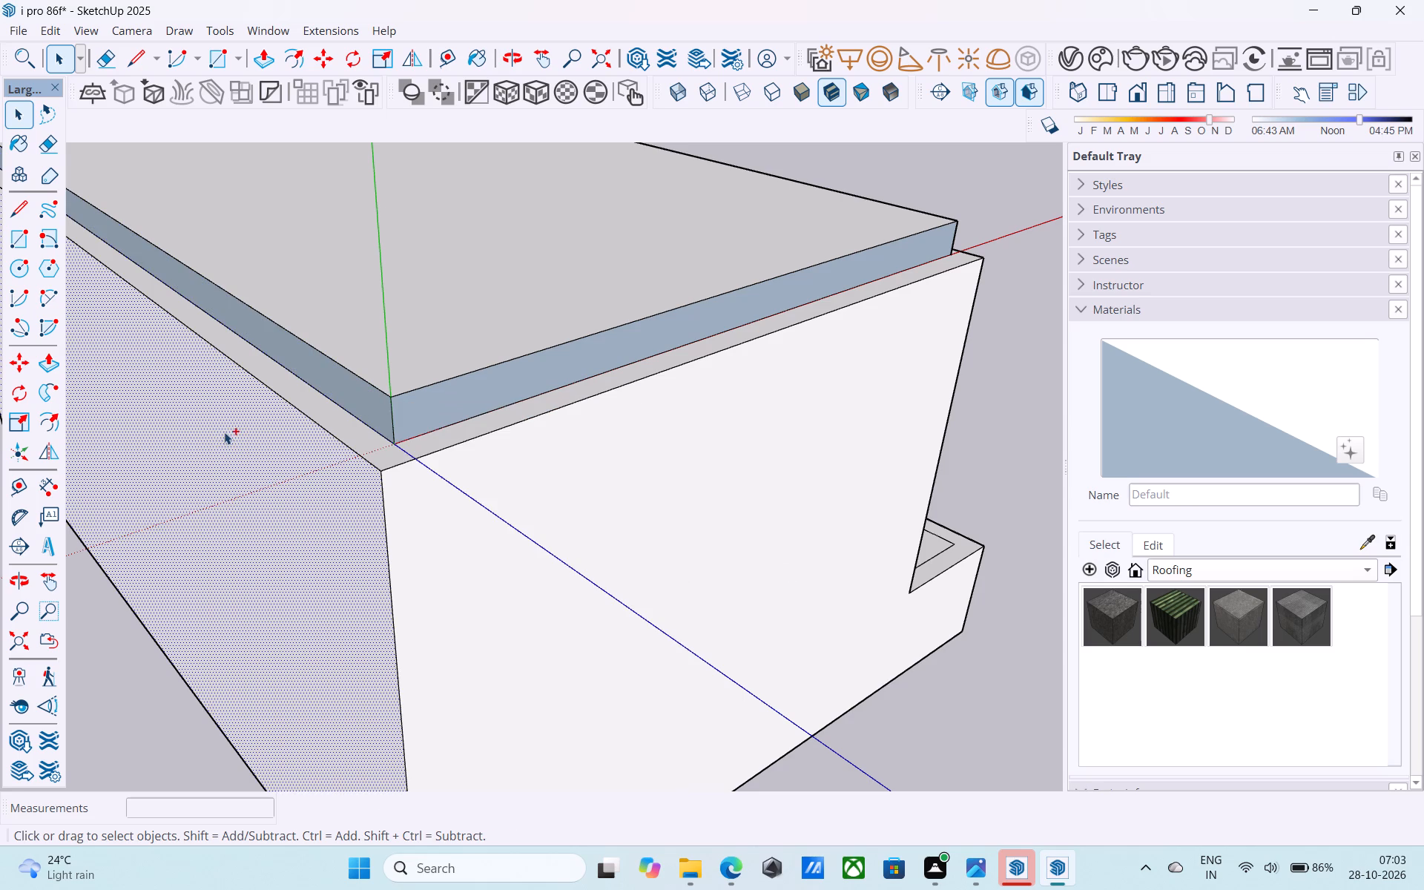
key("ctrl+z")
Reverse the roof slab's two remaining side faces, at the end nearest the red axis and along the back.
key("space")
left_click(467, 387)
right_click(467, 387)
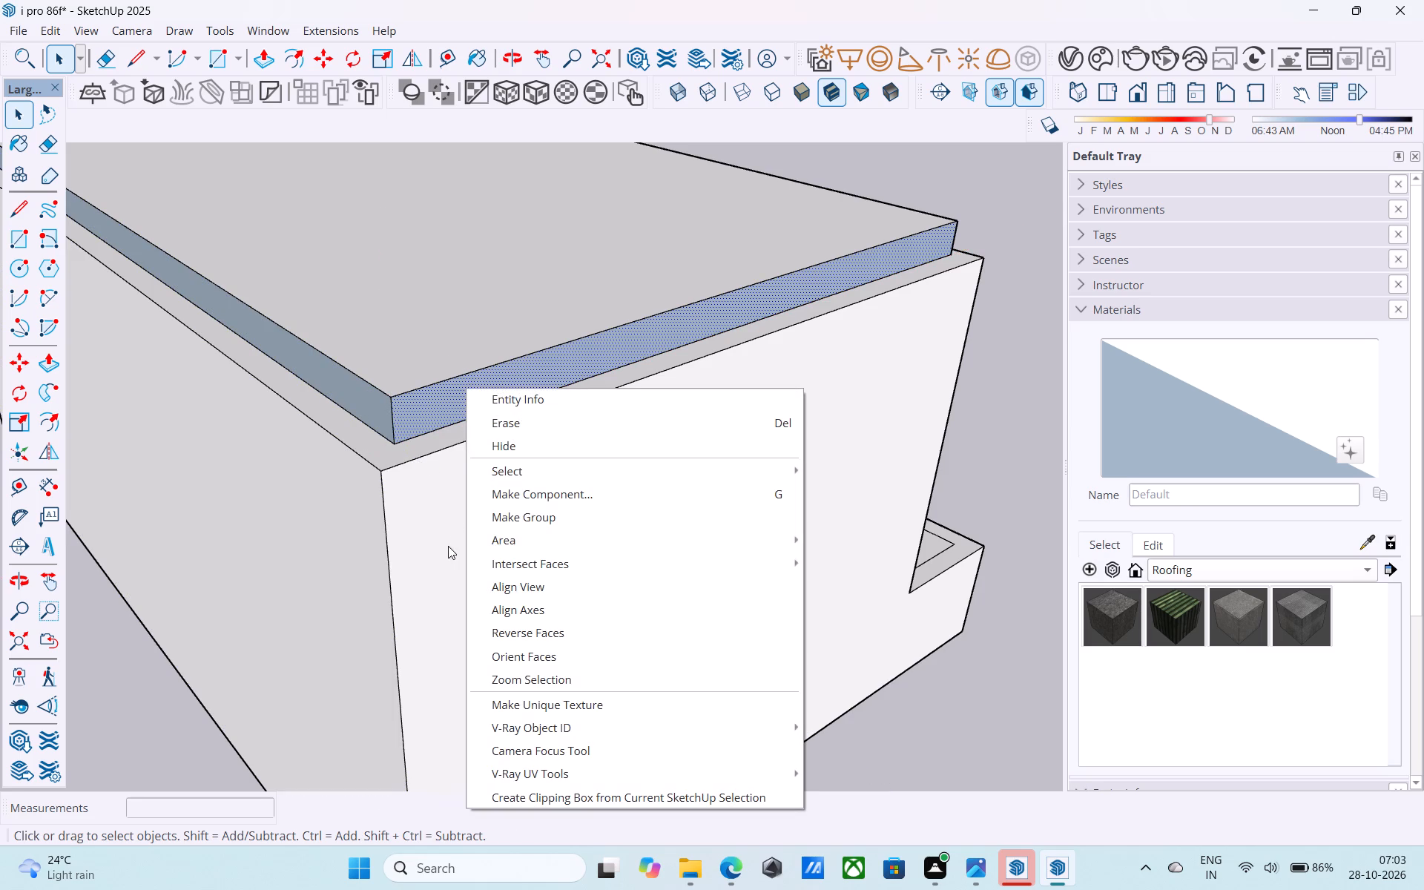
left_click(512, 633)
left_click(359, 391)
right_click(359, 391)
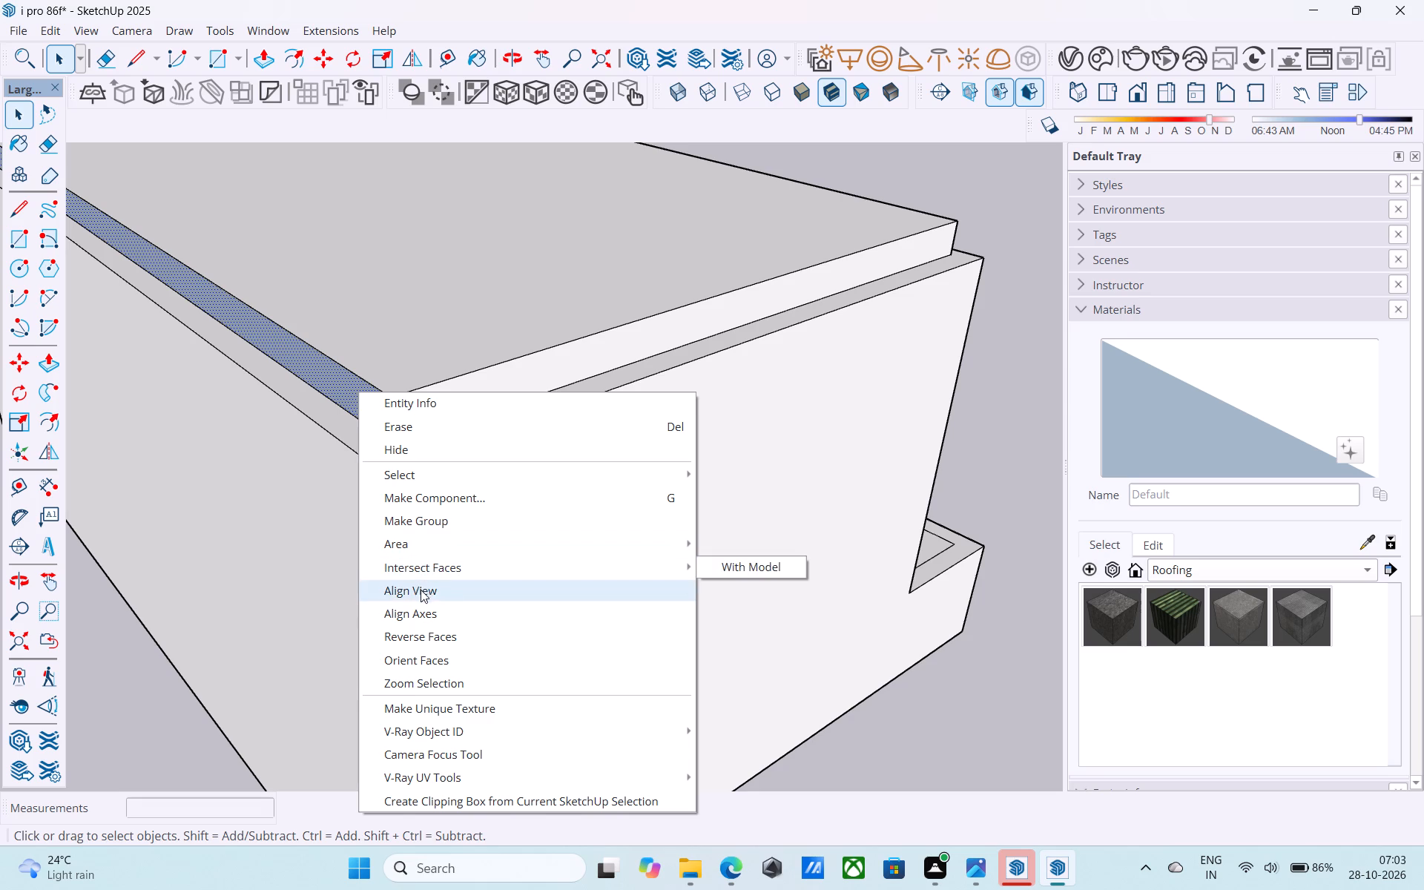
left_click(449, 632)
Push/Pull the roof slab's side face nearest the red axis outward 9", flush with the end wall.
scroll(535, 355, "down", 7)
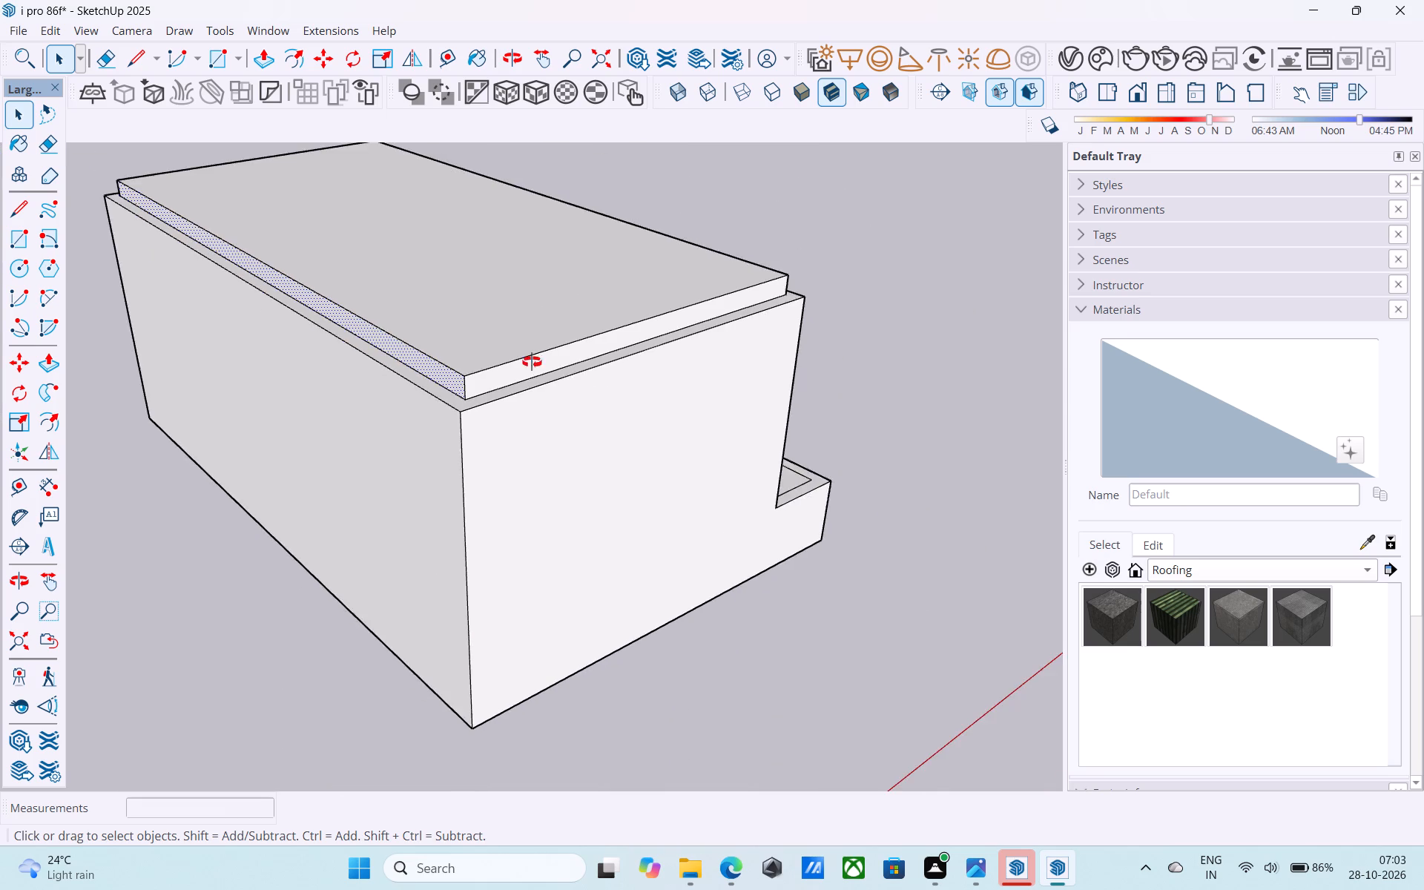
middle_click_drag(534, 362, 450, 384)
middle_click_drag(418, 339, 349, 294)
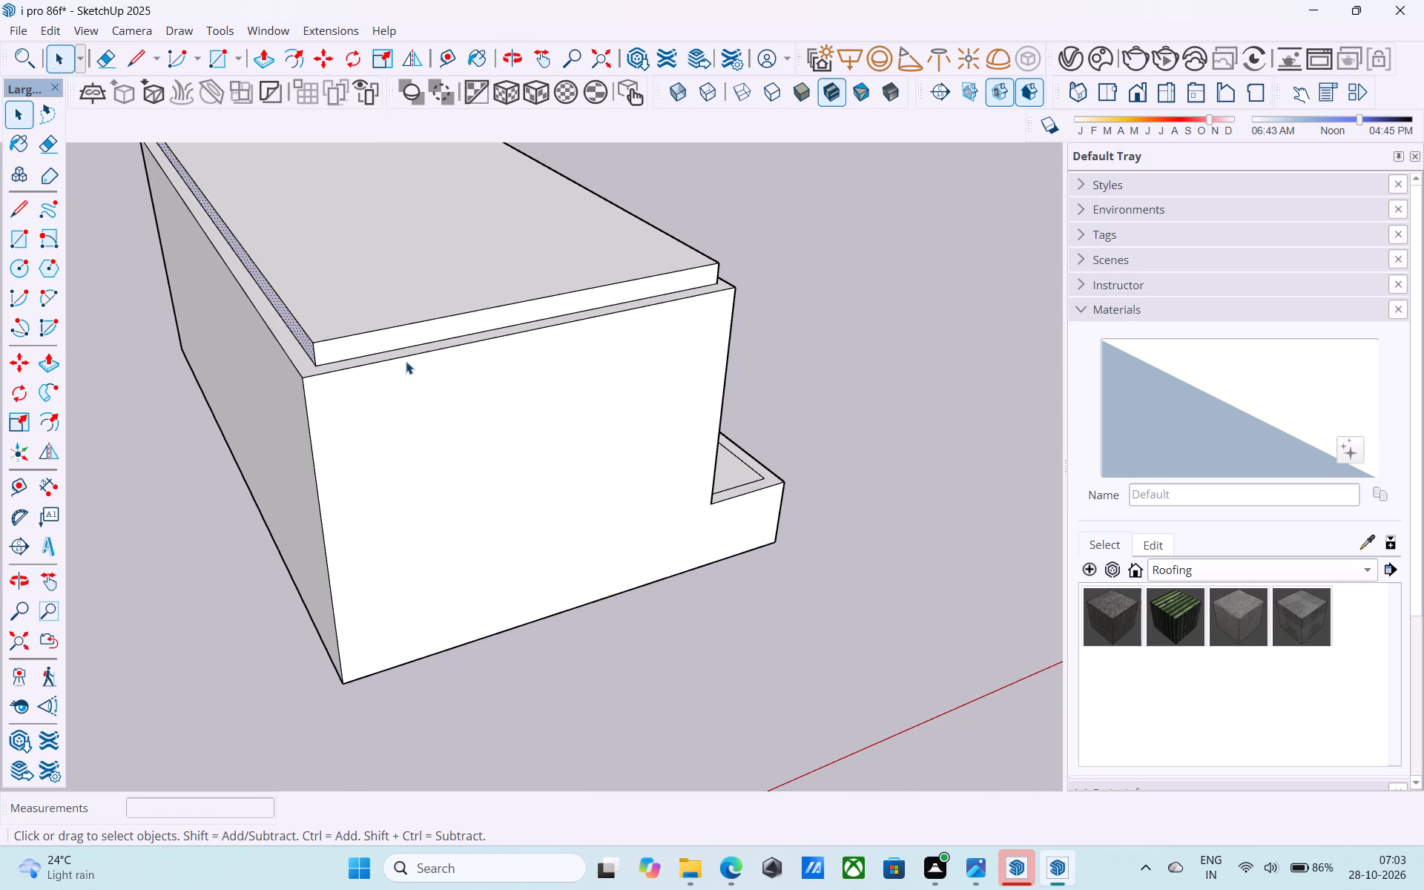
left_click(406, 335)
key("p")
left_click(406, 335)
left_click(437, 450)
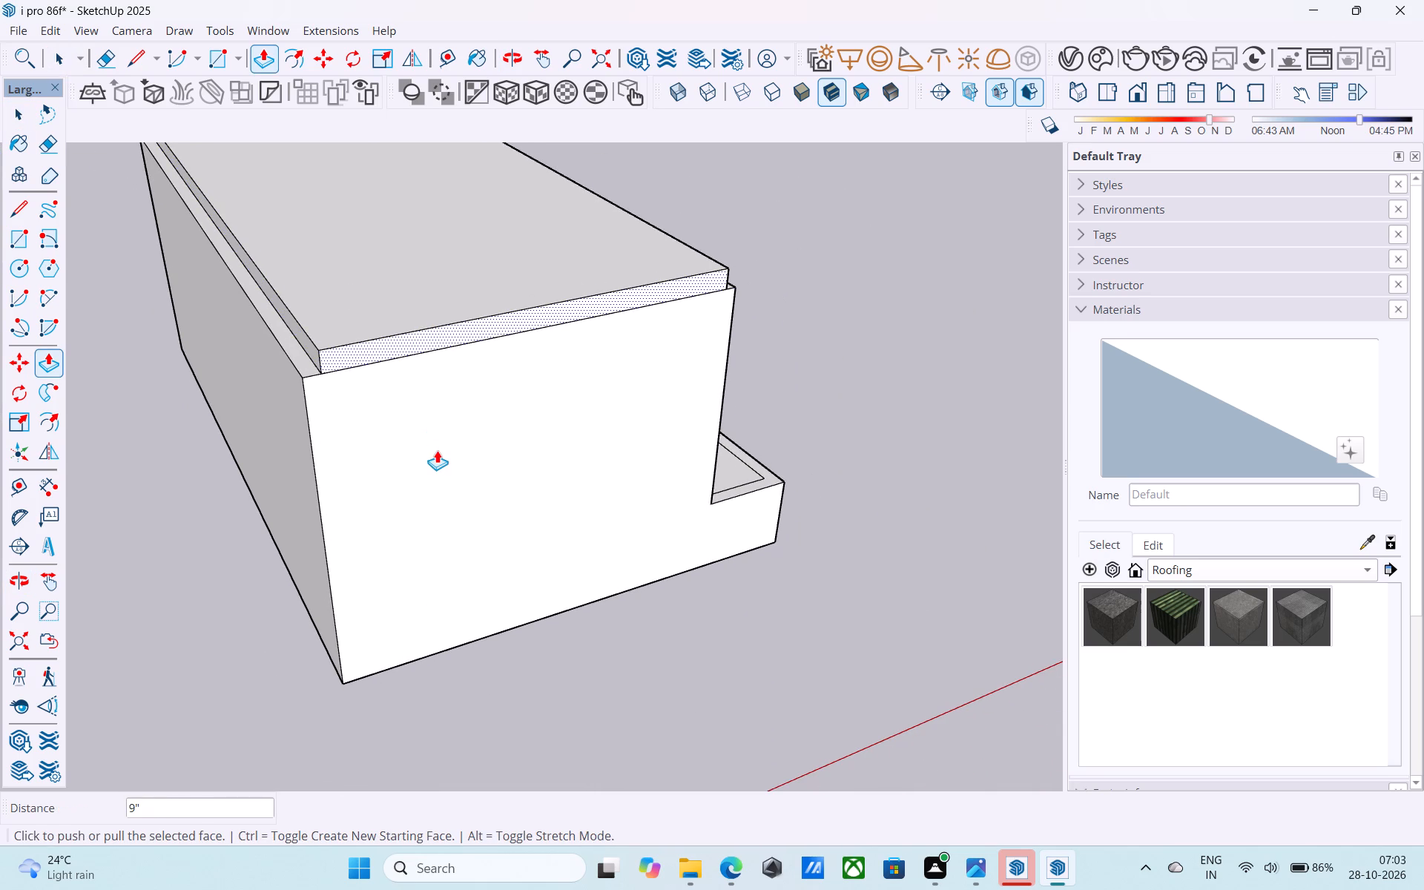
scroll(690, 364, "down", 6)
middle_click_drag(426, 378, 489, 356)
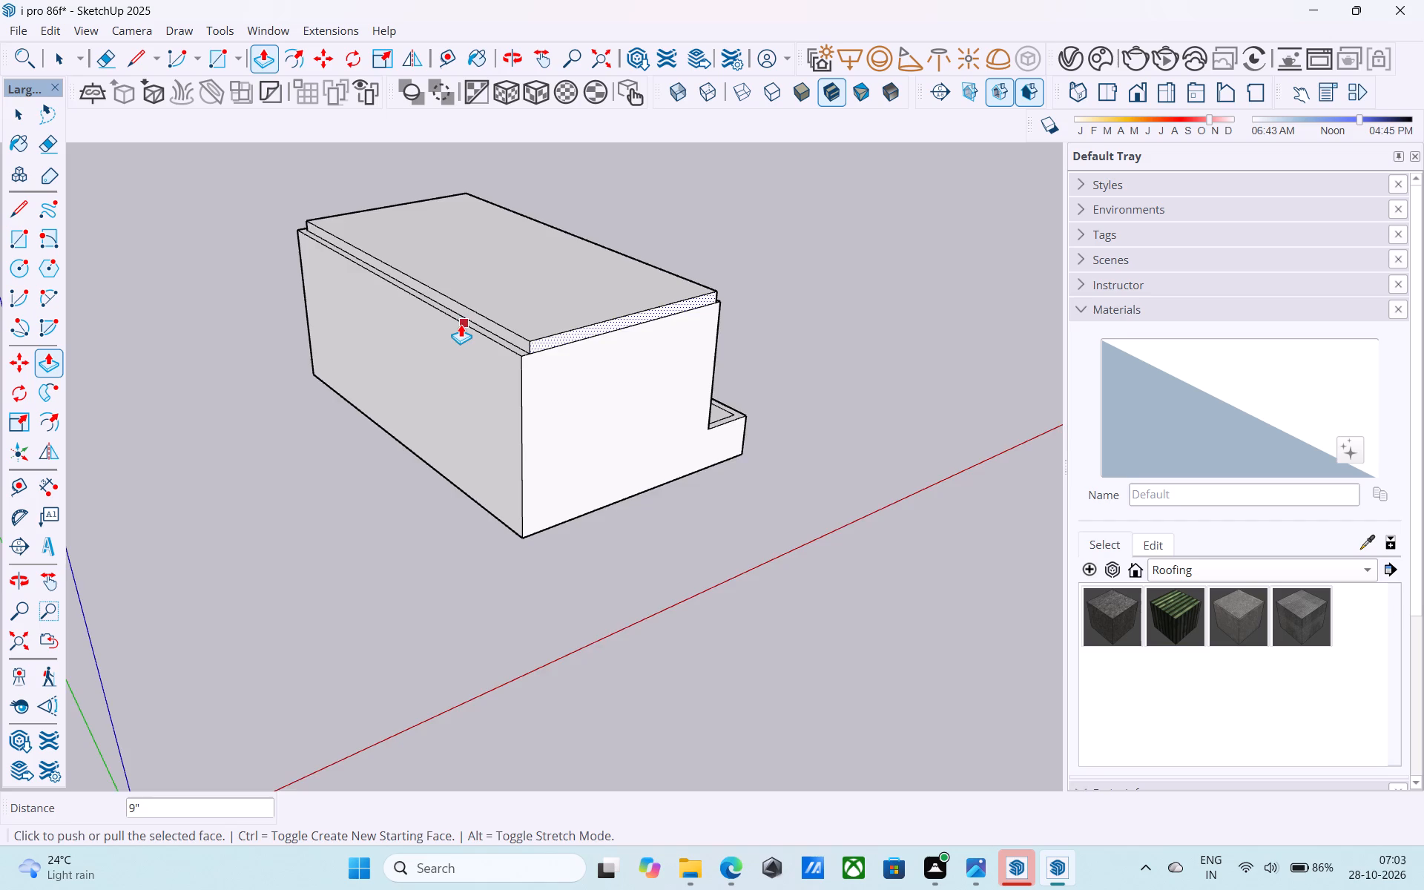
Push/Pull the roof slab's back side face outward, flush with the long back wall.
scroll(461, 323, "up", 5)
key("space")
left_click(472, 309)
key("p")
left_click(473, 308)
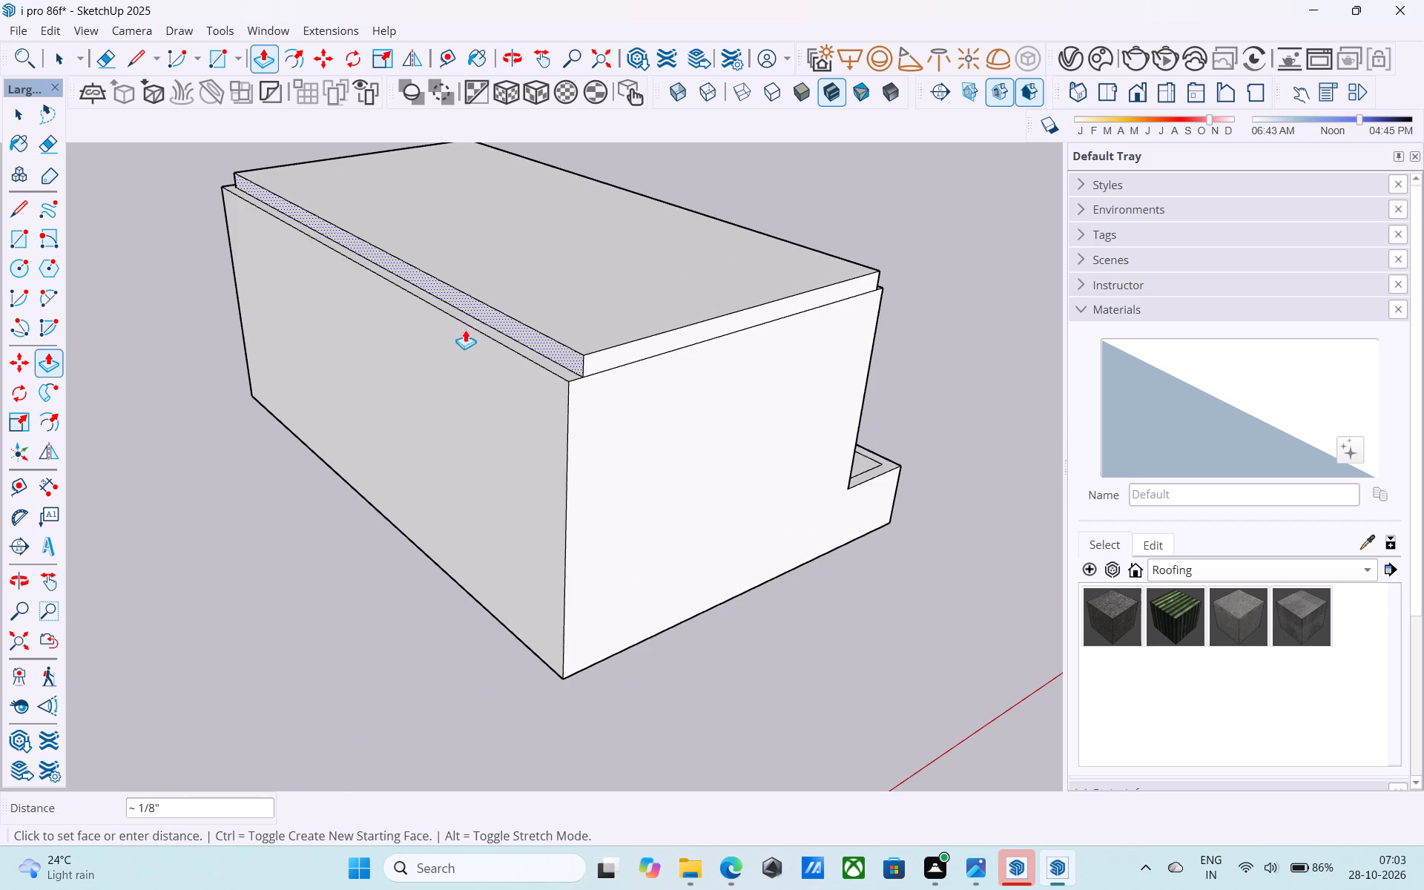
left_click(458, 352)
Push/Pull the roof slab's side face at the end away from the red axis outward 9", flush with the end wall.
scroll(458, 352, "down", 3)
middle_click_drag(458, 352, 1119, 291)
middle_click_drag(613, 333, 995, 392)
middle_click_drag(507, 380, 646, 380)
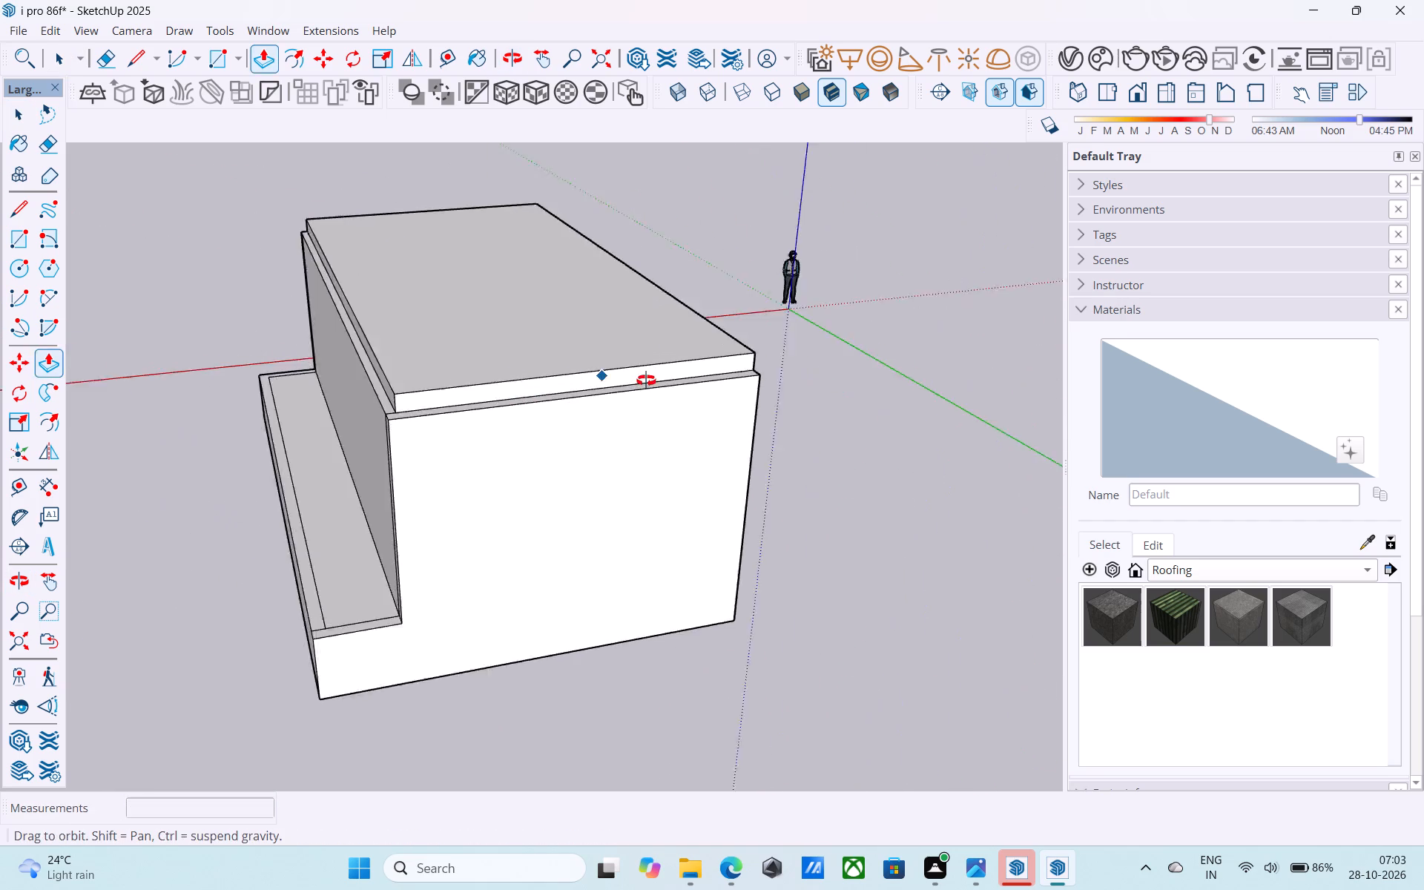
middle_click_drag(646, 380, 731, 400)
scroll(529, 429, "up", 6)
key("space")
left_click(489, 424)
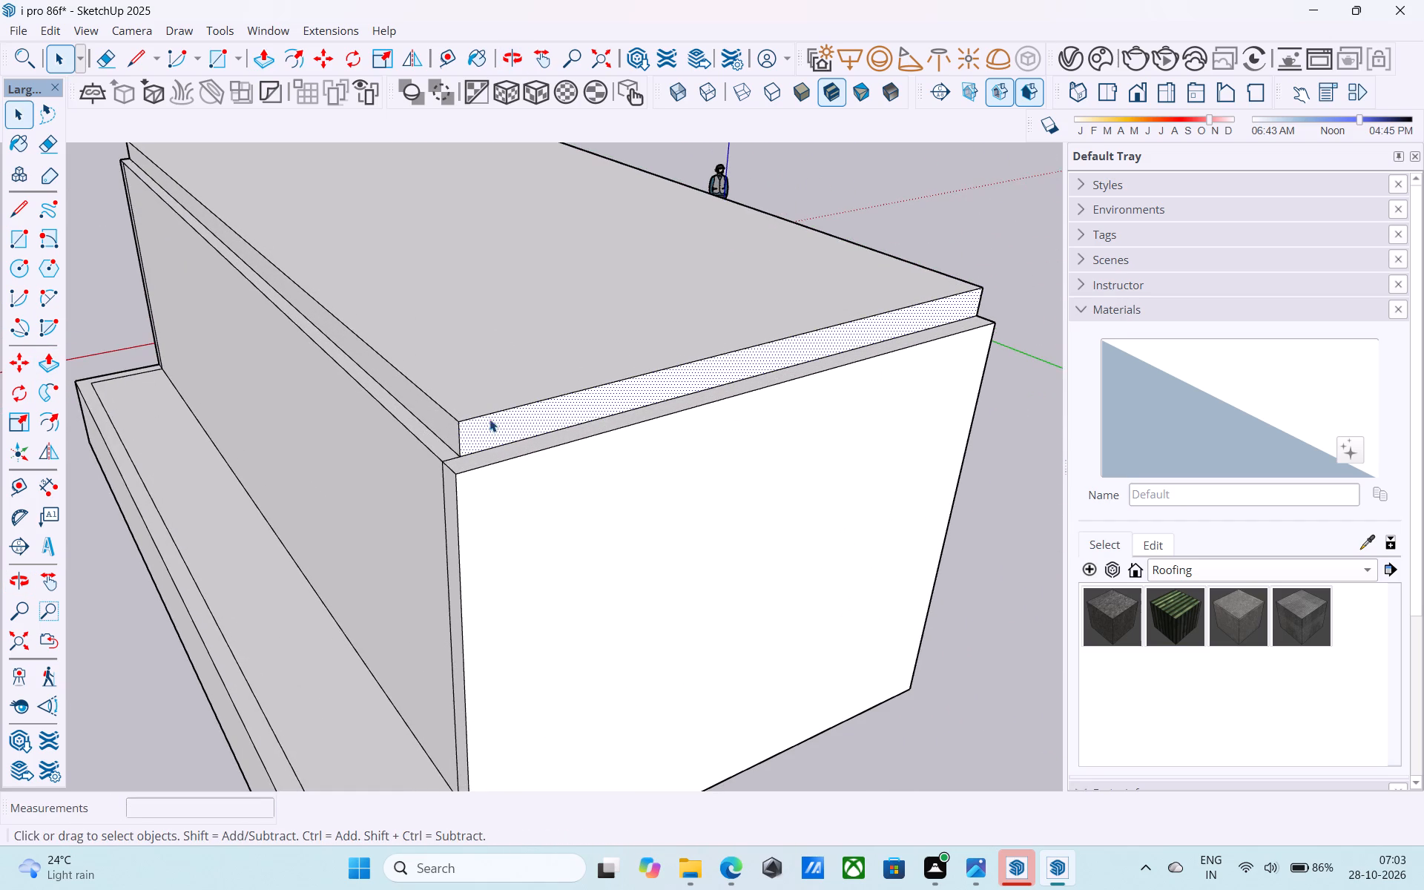
key("p")
left_click(489, 419)
left_click(509, 507)
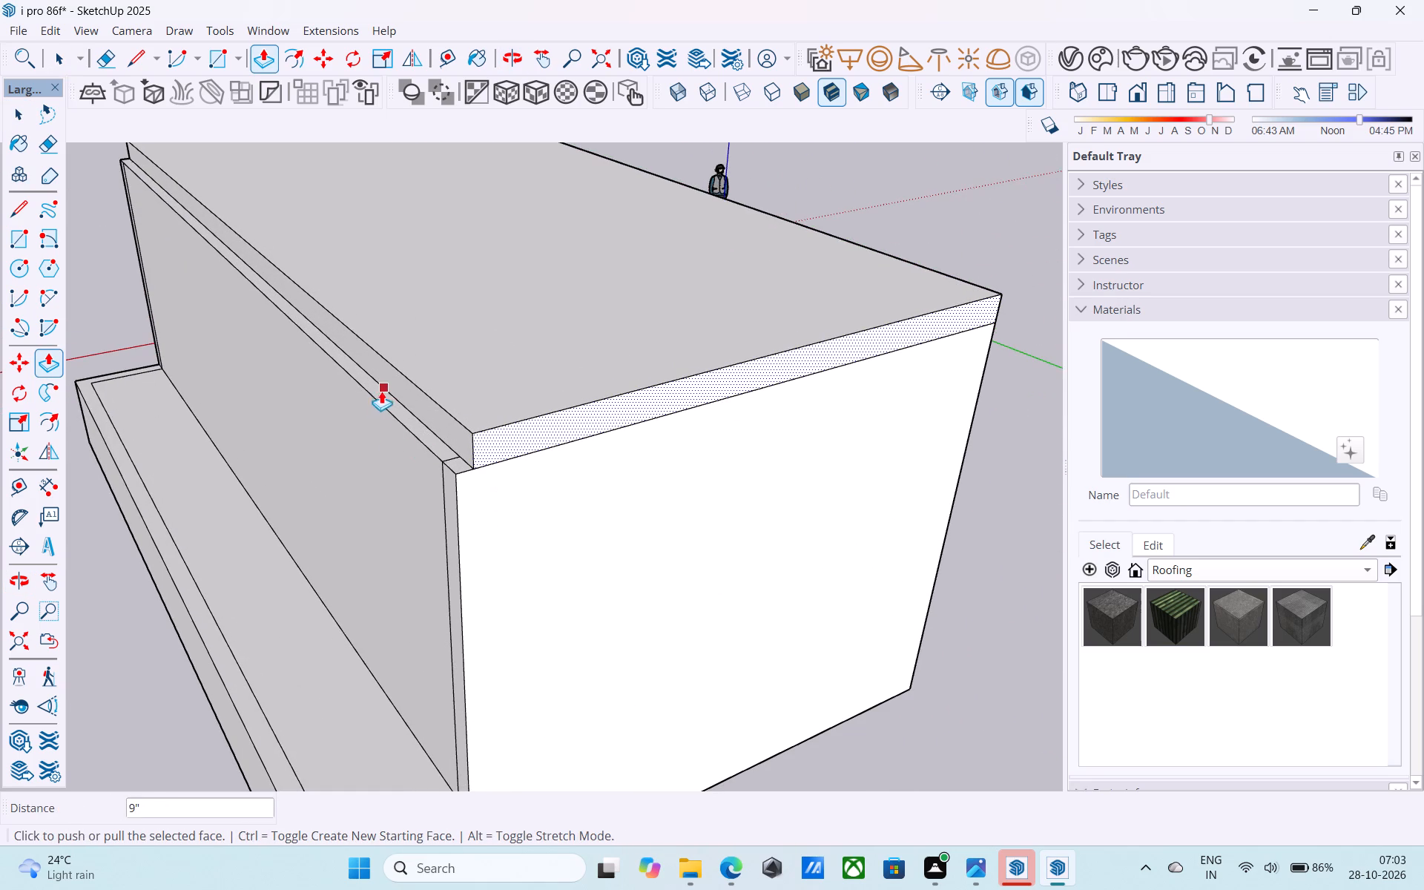
Push/Pull the roof slab's front side face outward, flush with the front wall.
key("space")
left_click(392, 378)
key("p")
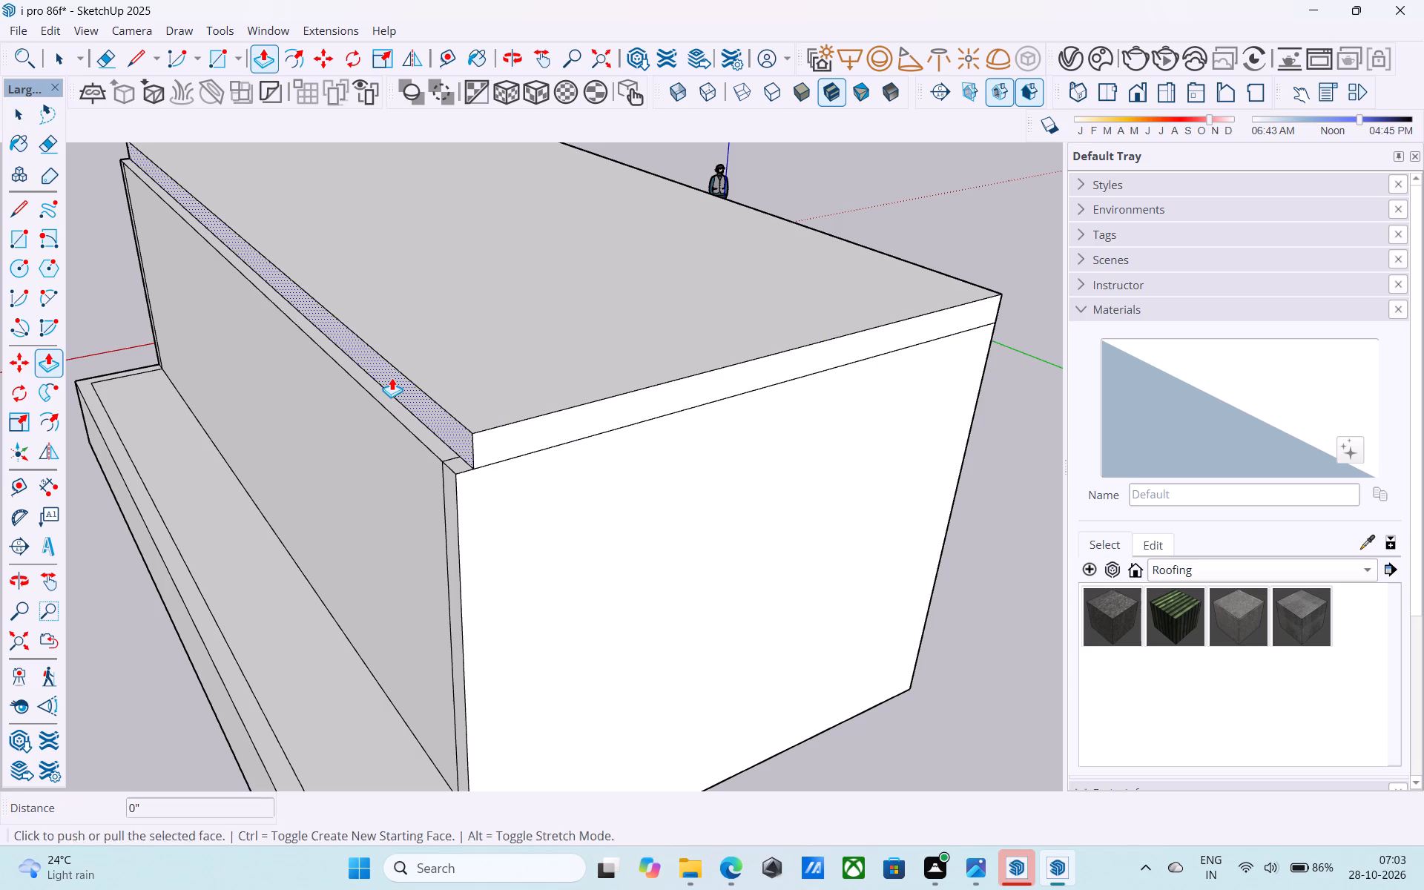
left_click(392, 378)
left_click(379, 448)
key("space")
Erase the two vertical lines near the ends of the front wall that mark the end-wall thickness.
scroll(380, 444, "down", 6)
scroll(458, 415, "down", 2)
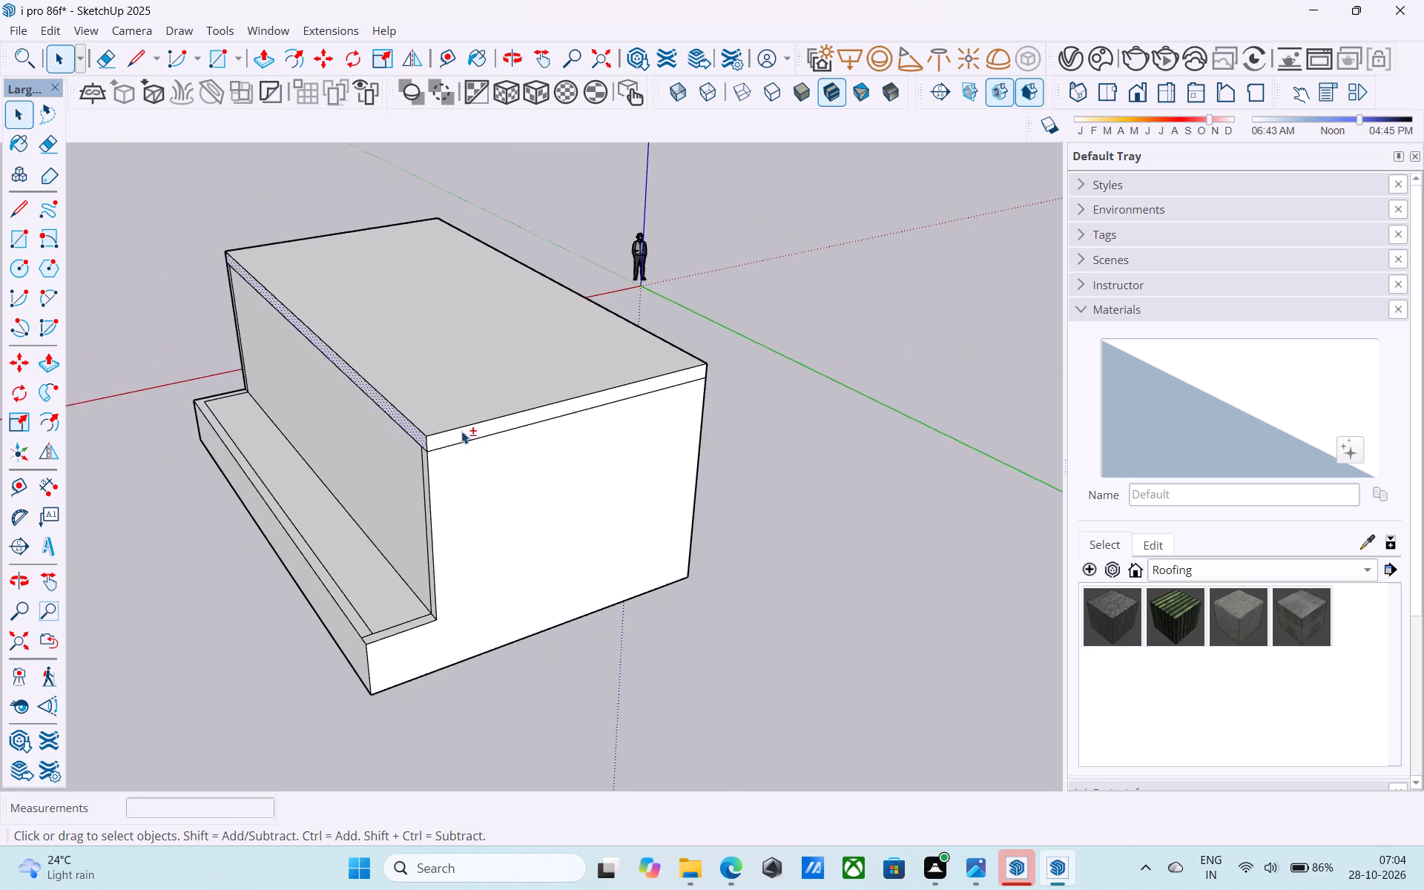
scroll(461, 431, "down", 1)
middle_click_drag(450, 474, 943, 384, "shift")
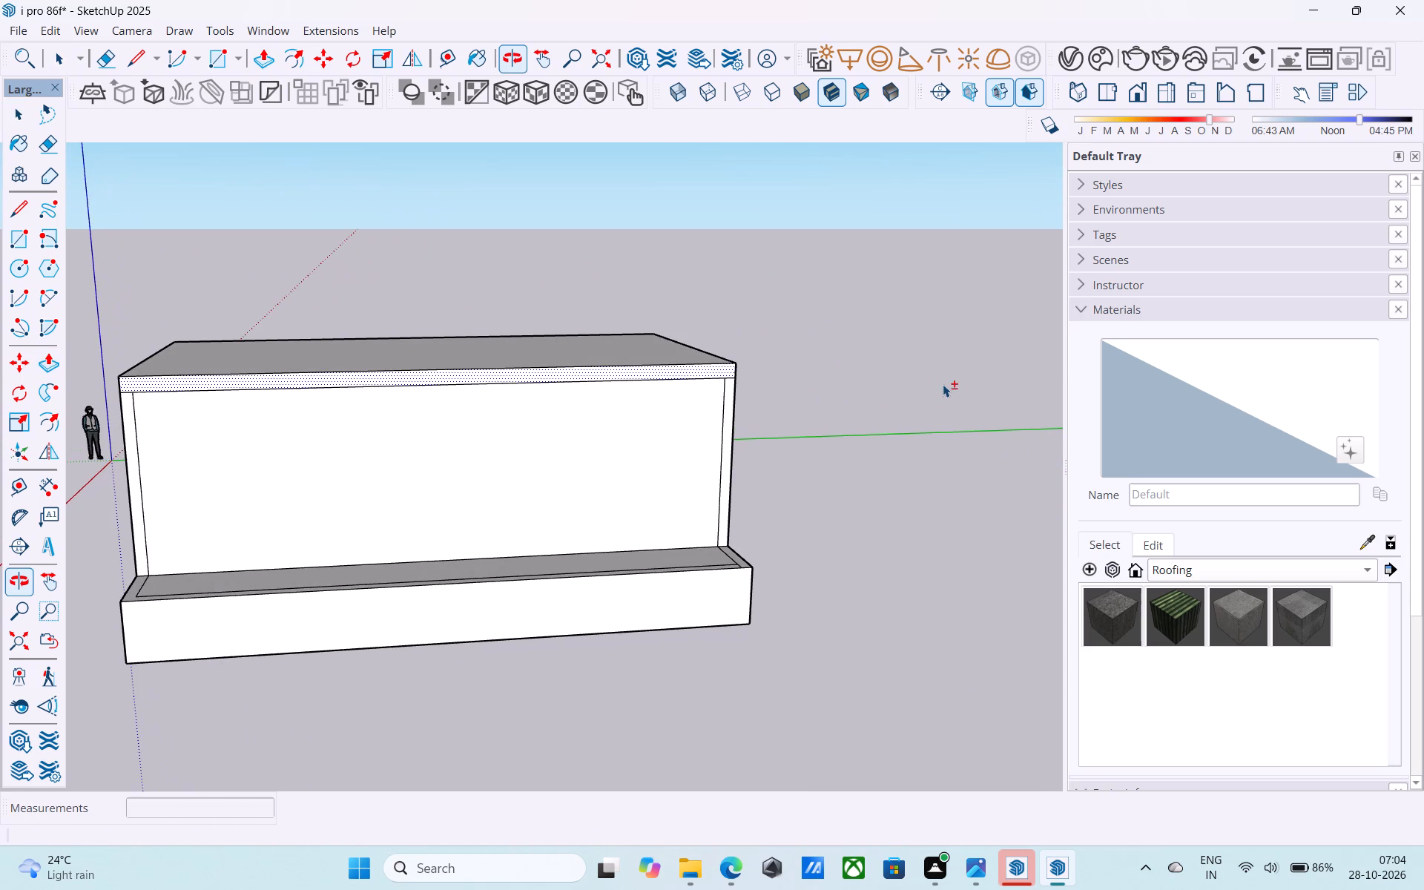
key("e")
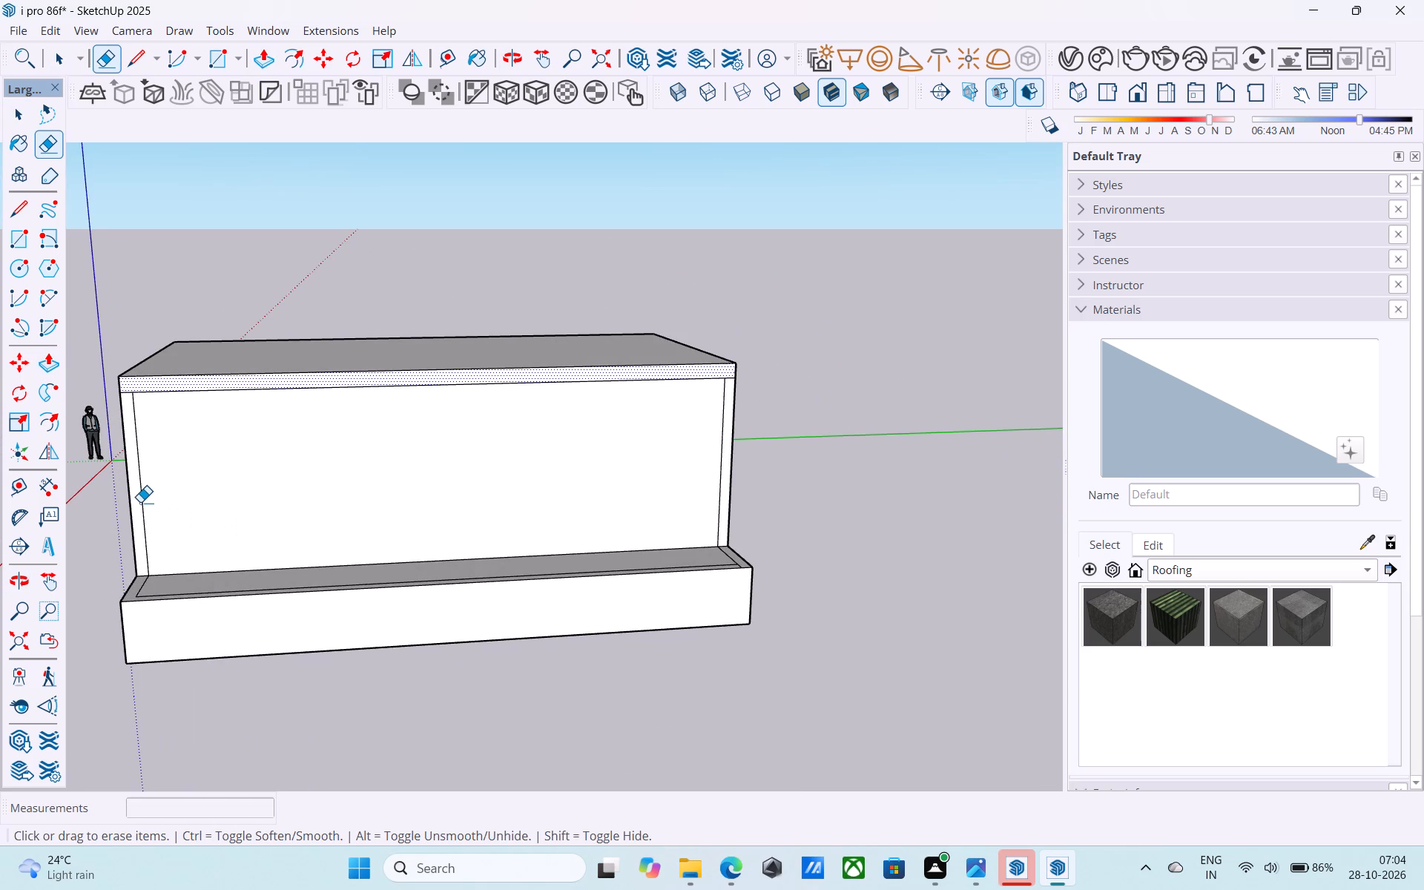
left_click(140, 502)
left_click(722, 438)
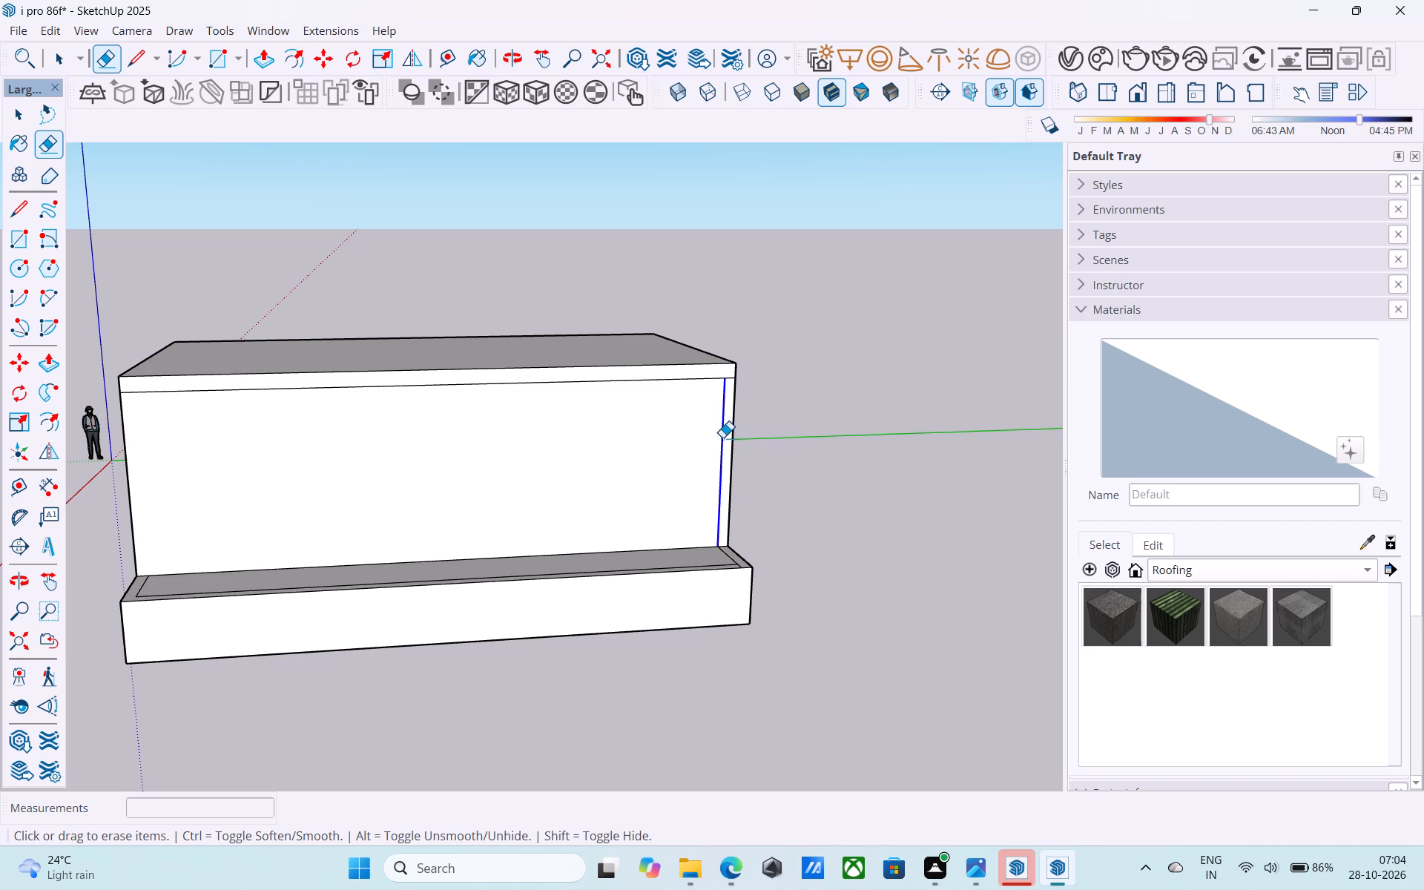
Save the model.
scroll(135, 546, "down", 2)
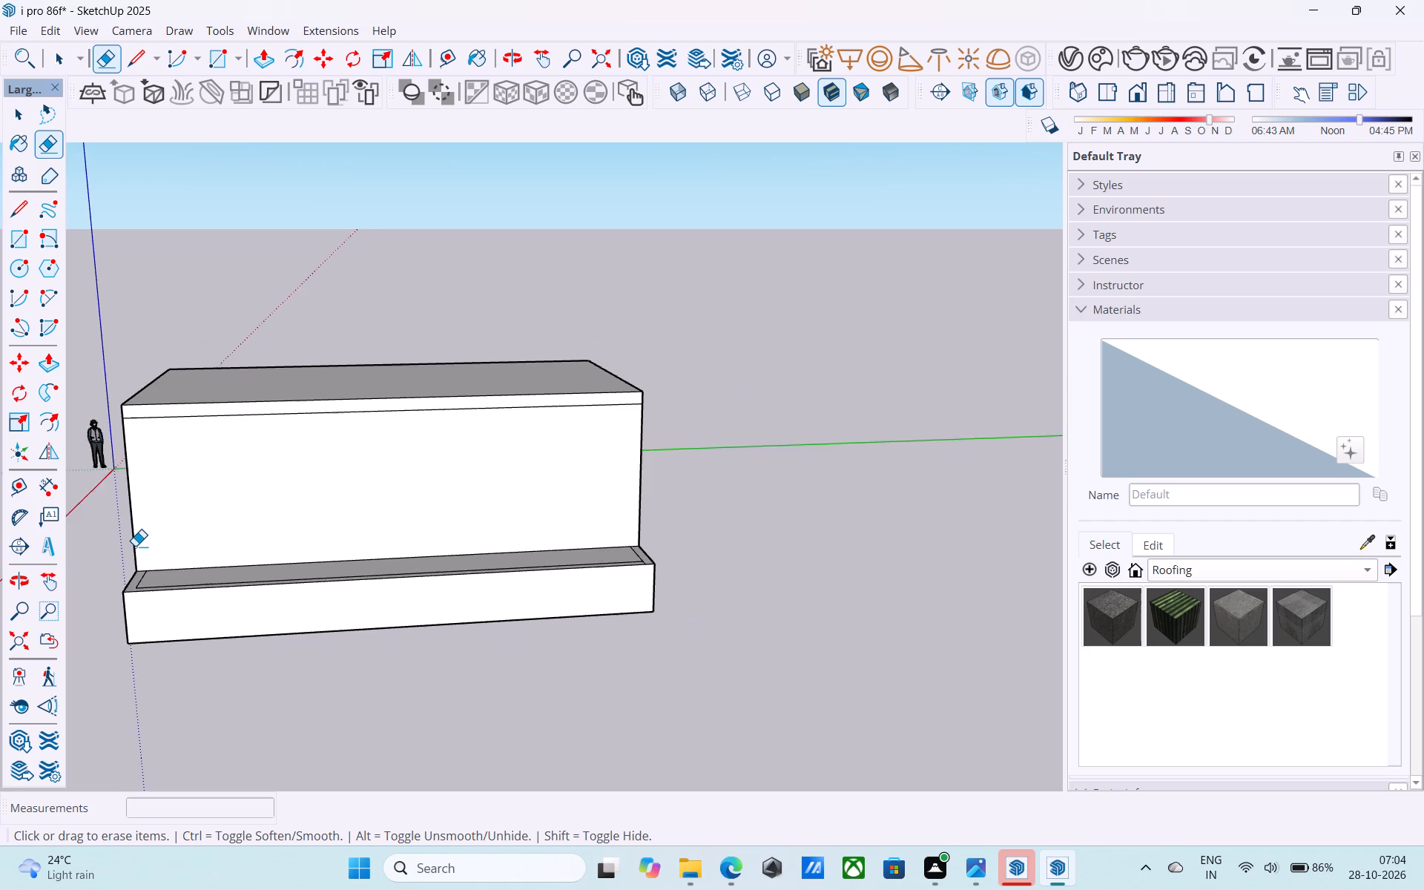
scroll(135, 546, "down", 1)
middle_click_drag(135, 546, 443, 502)
key("space")
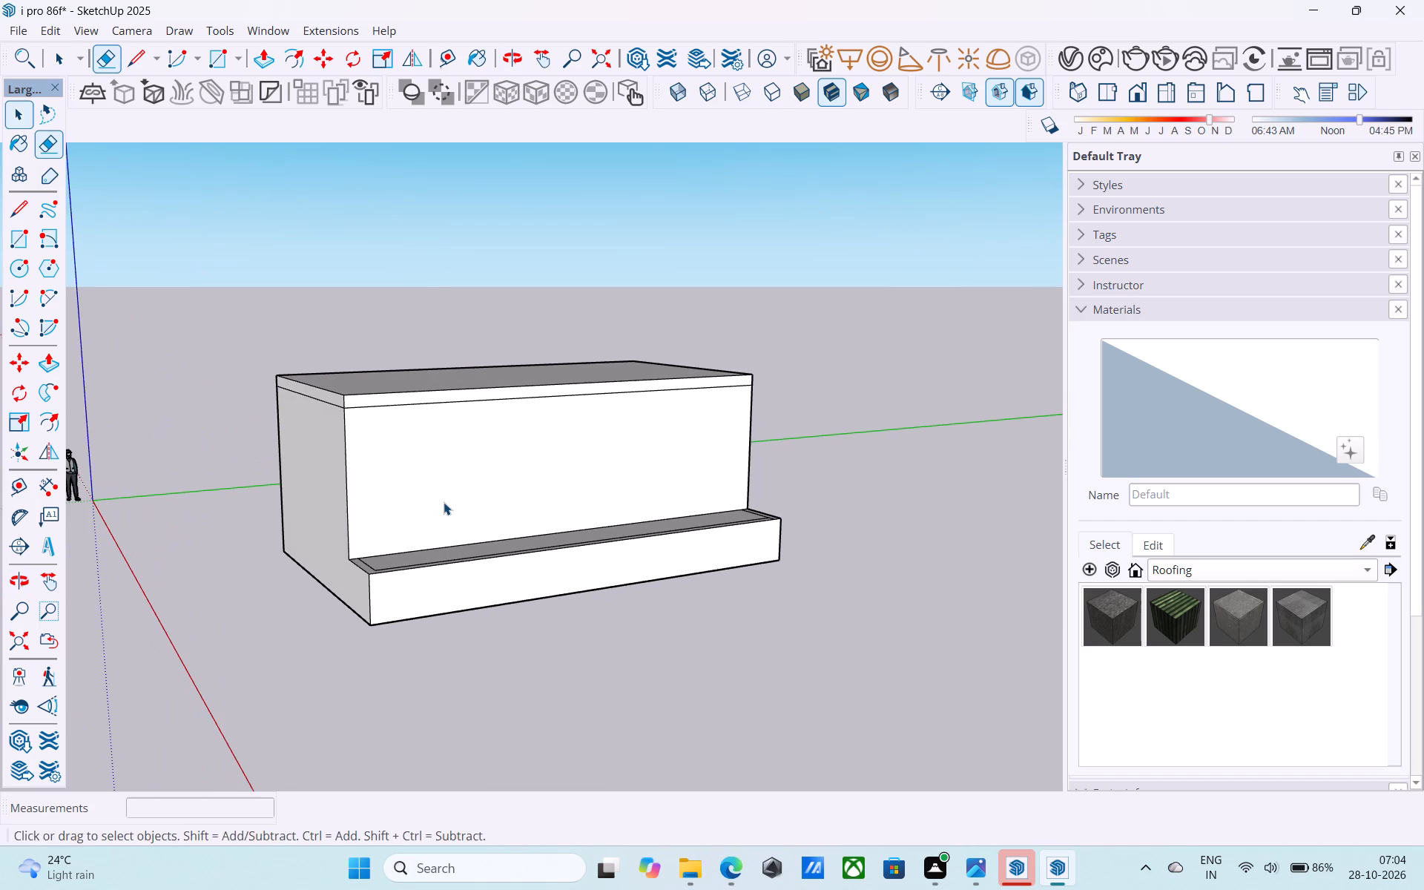
key("ctrl+s")
Draw a 12' vertical line down the middle of the front wall, from the slab's lower edge to the base.
scroll(445, 502, "up", 1)
key("space")
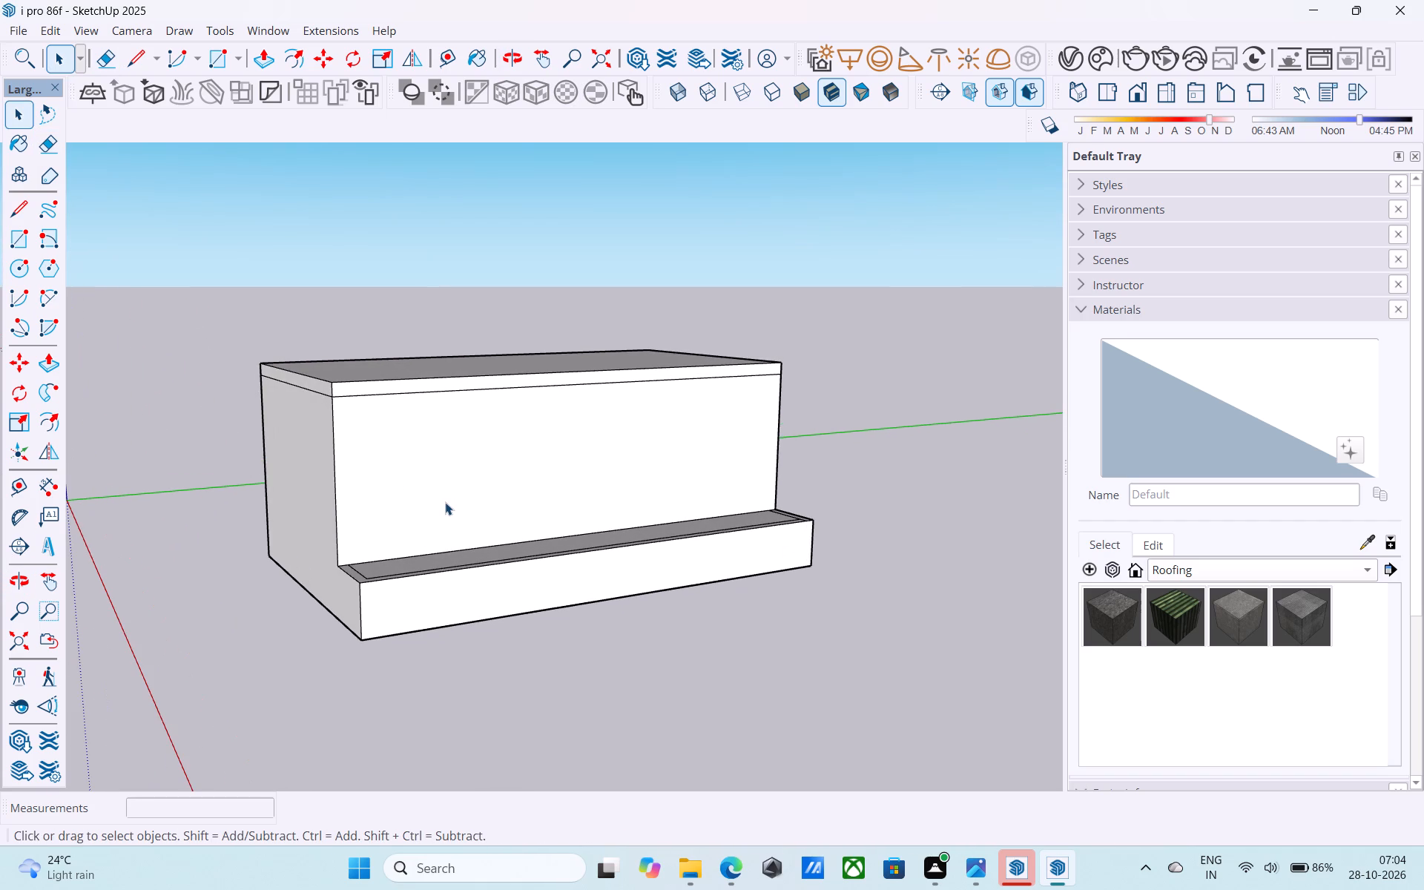
scroll(445, 501, "down", 4)
middle_click_drag(445, 501, 446, 507)
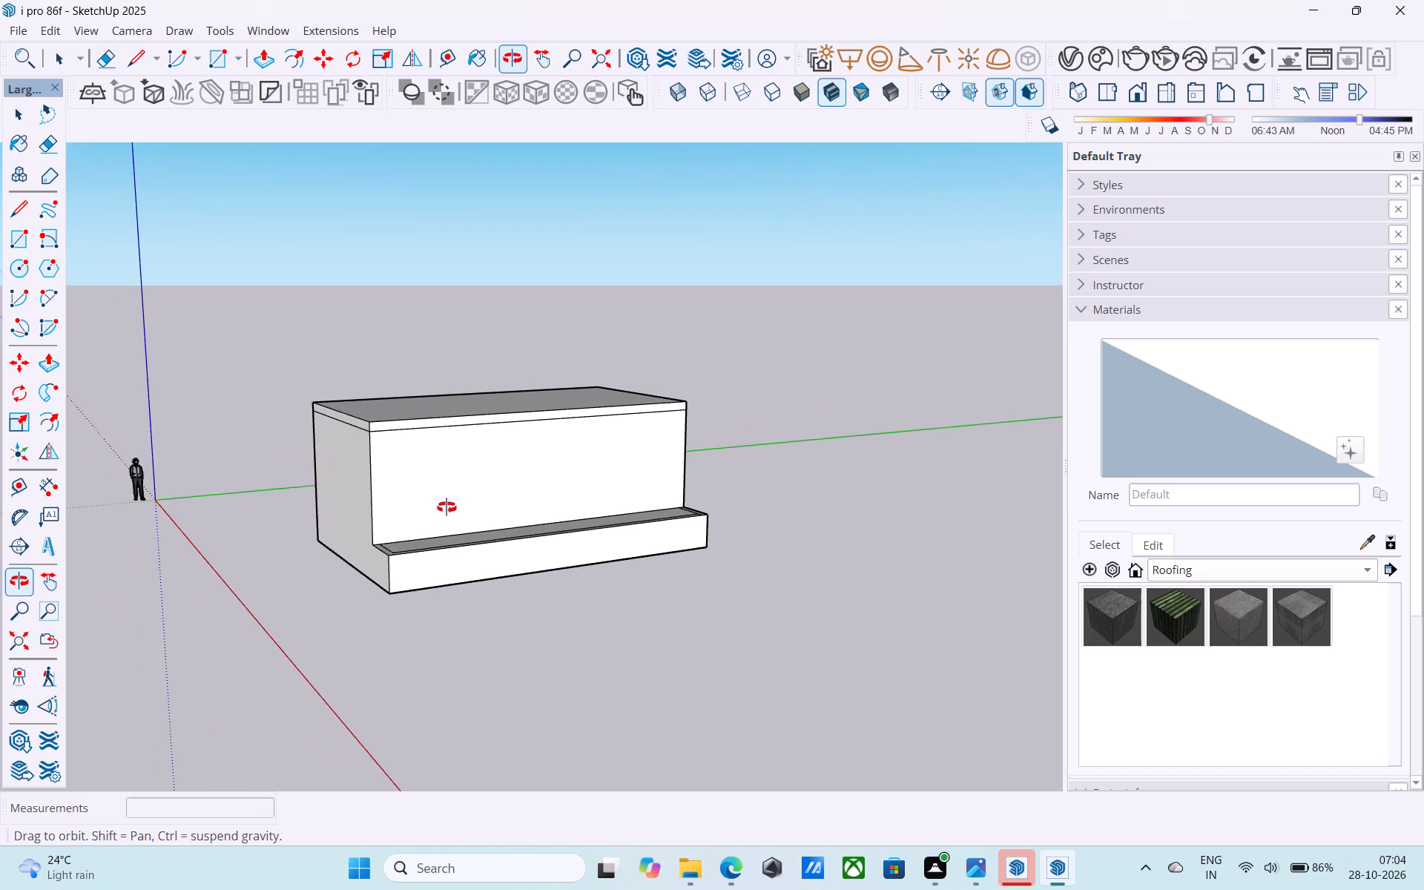
middle_click_drag(446, 507, 446, 516)
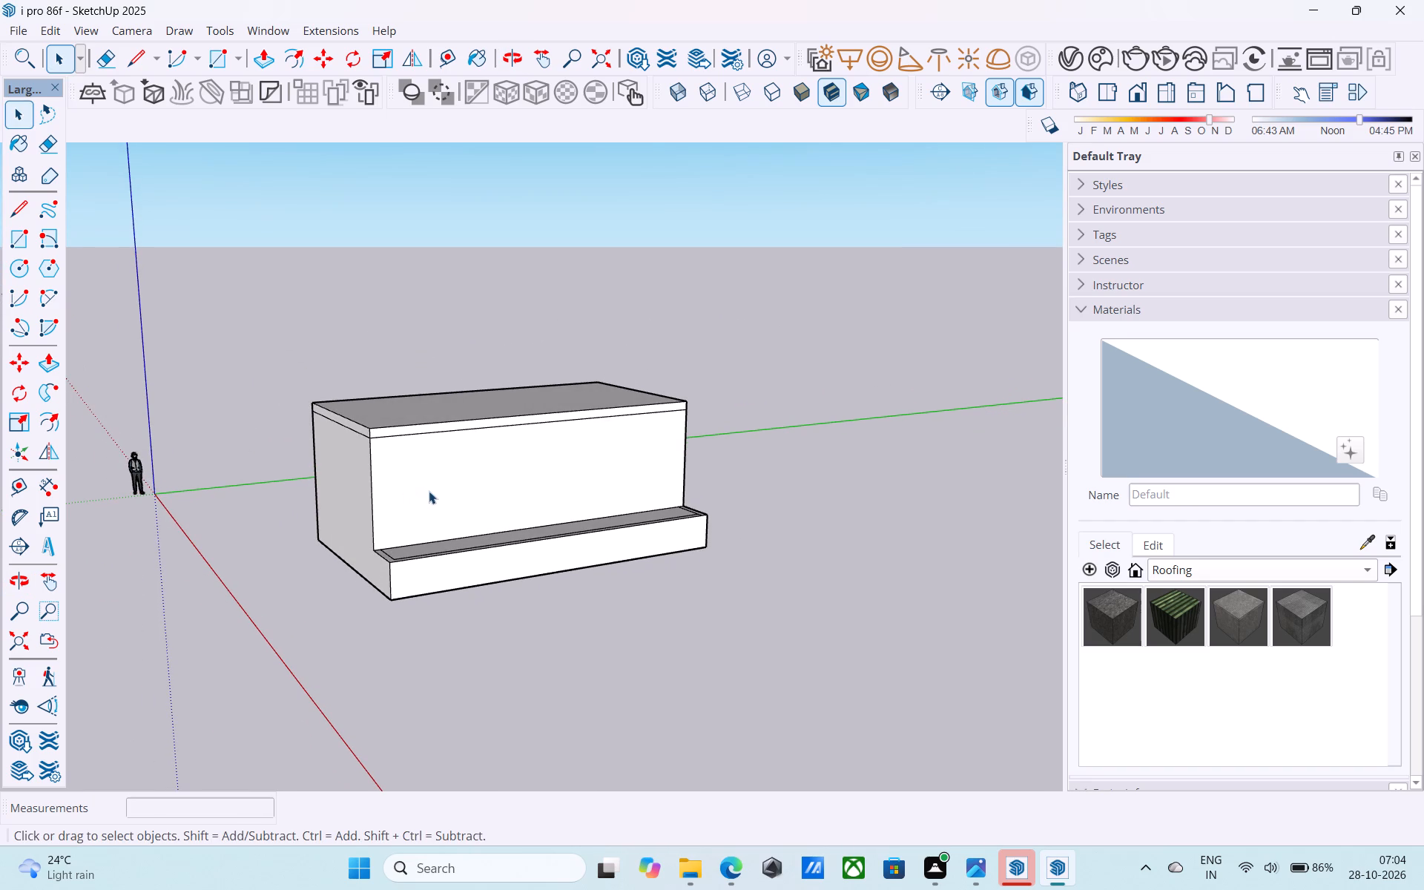
scroll(428, 498, "up", 1)
key("l")
left_click(551, 412)
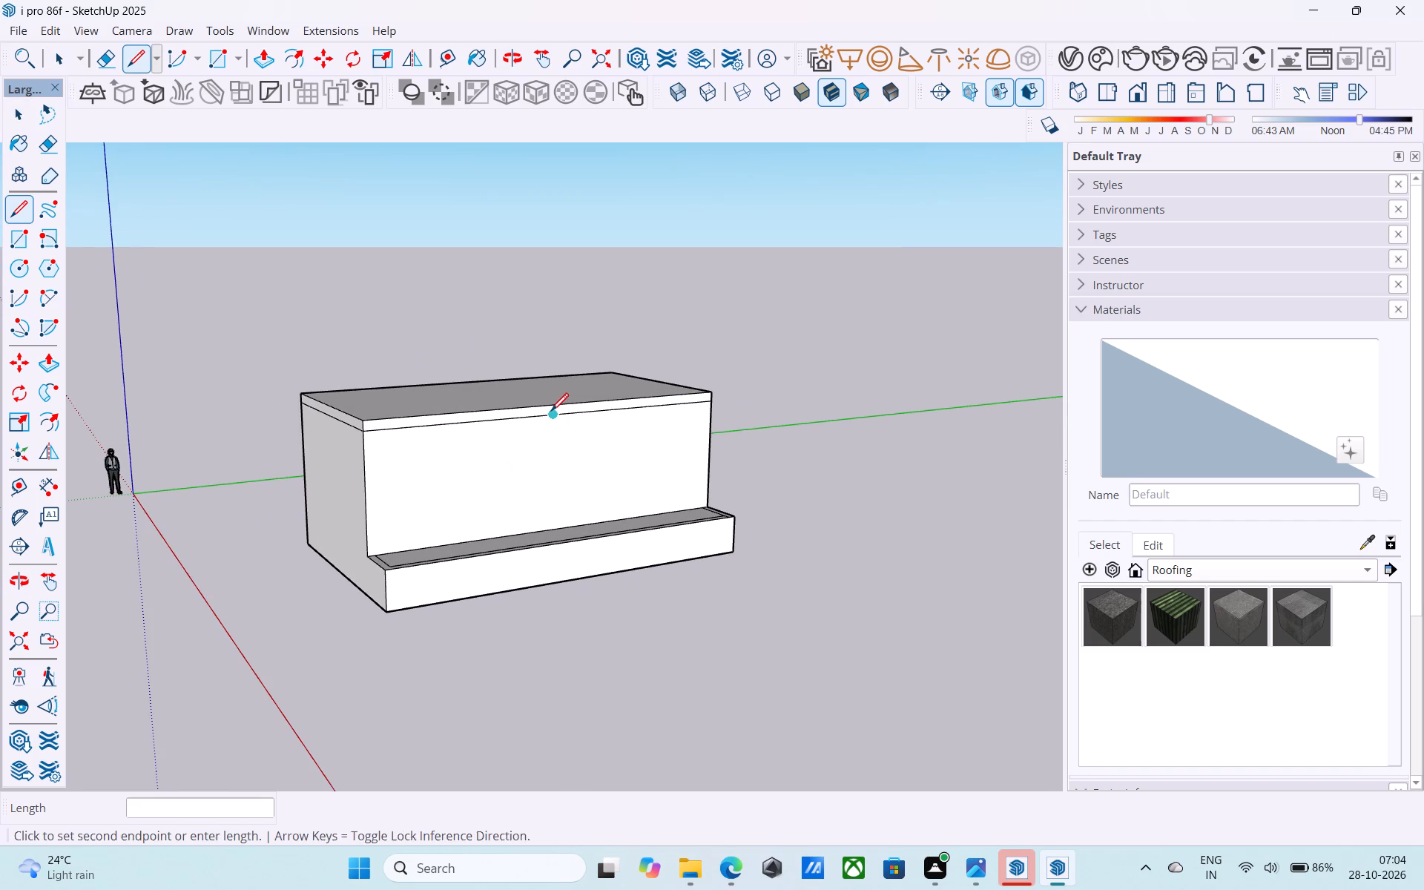
left_click(545, 529)
middle_click_drag(539, 507, 416, 511)
key("space")
Extend the front wall's centre line up across the roof slab's front face to its top edge.
scroll(524, 431, "up", 5)
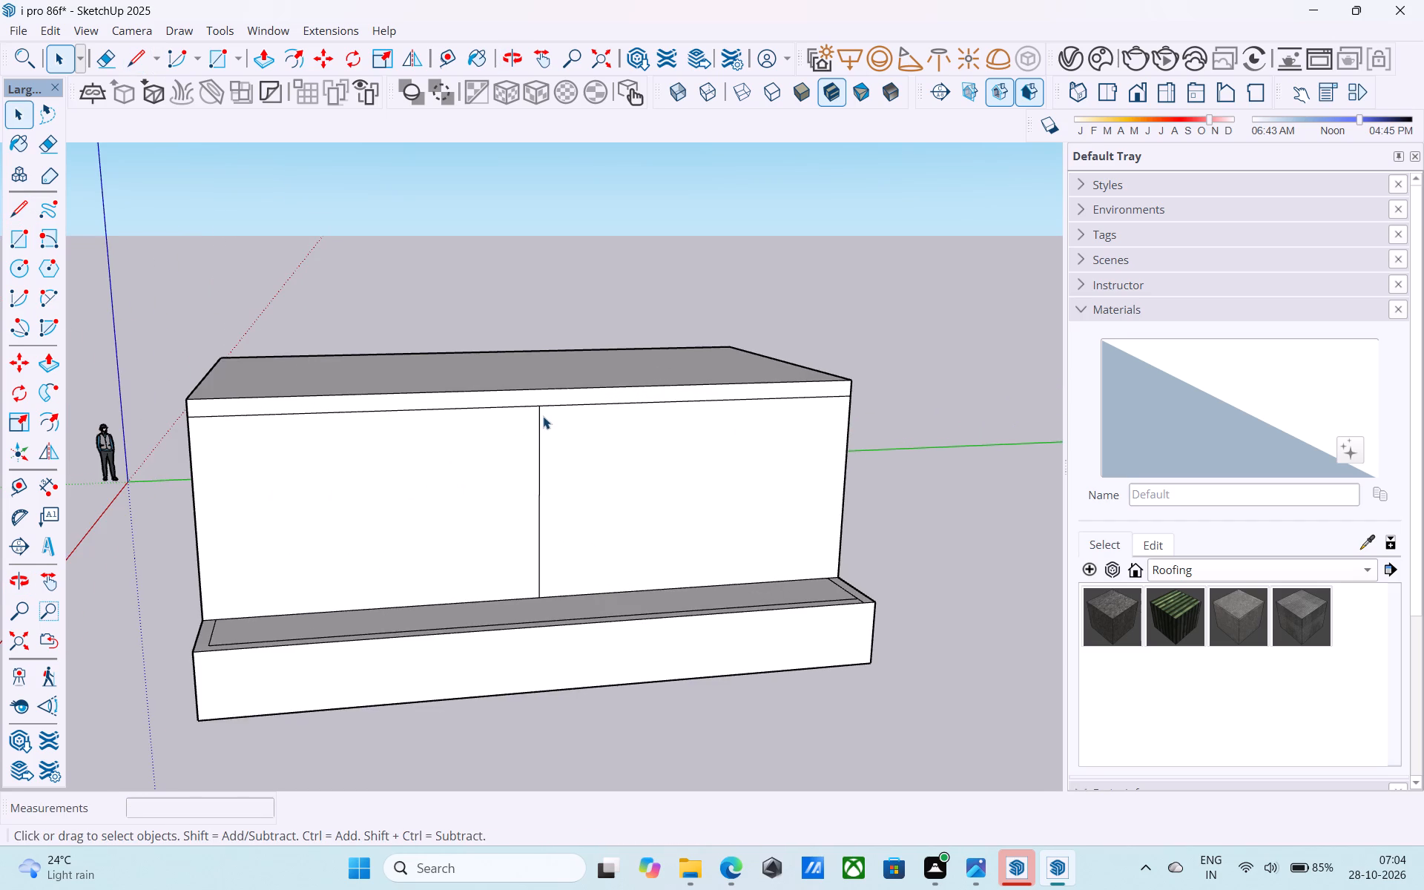
key("l")
left_click(543, 409)
scroll(543, 409, "up", 4)
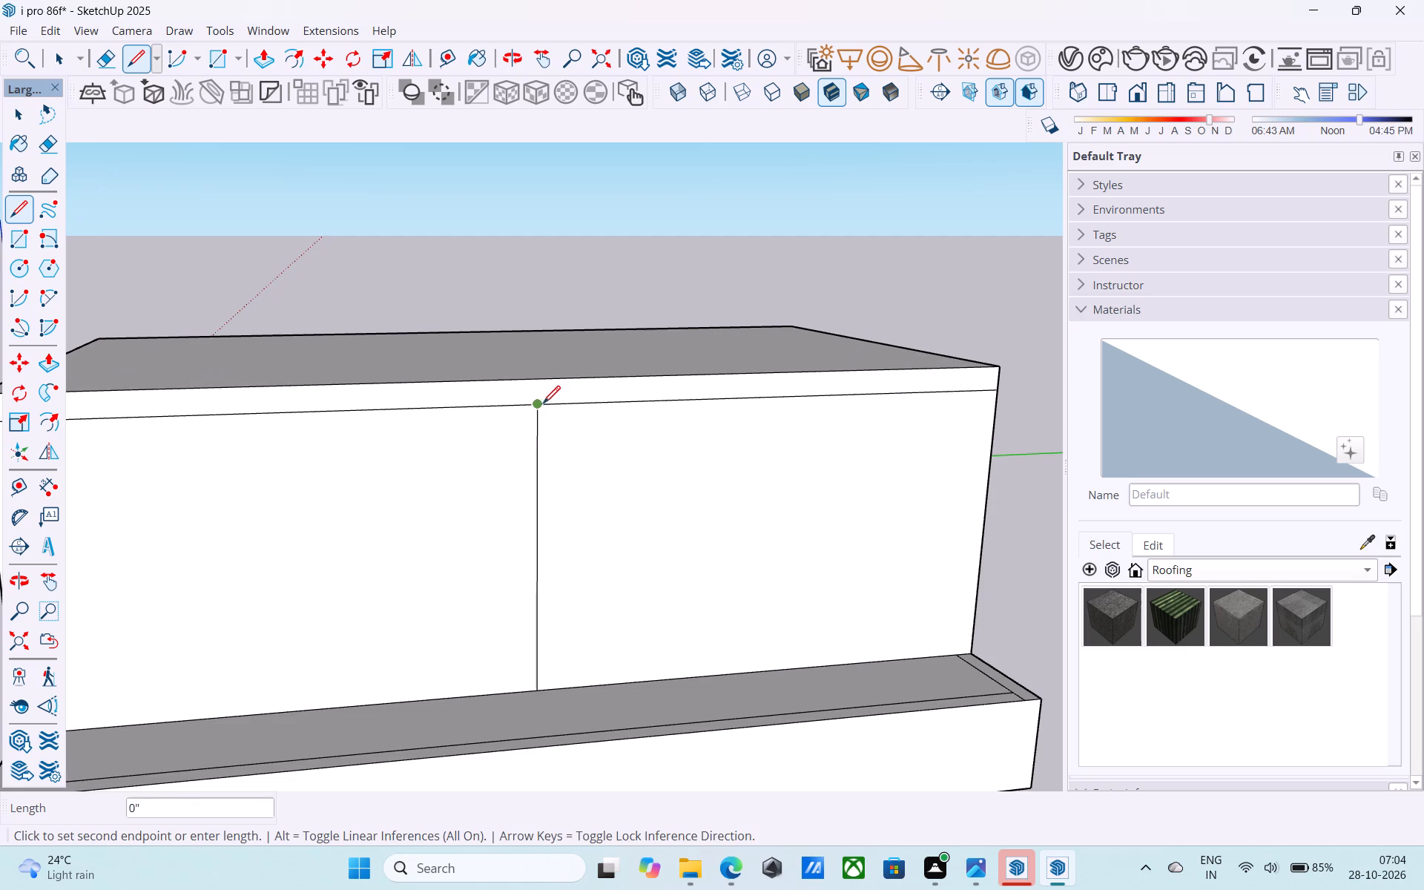
left_click(535, 375)
key("space")
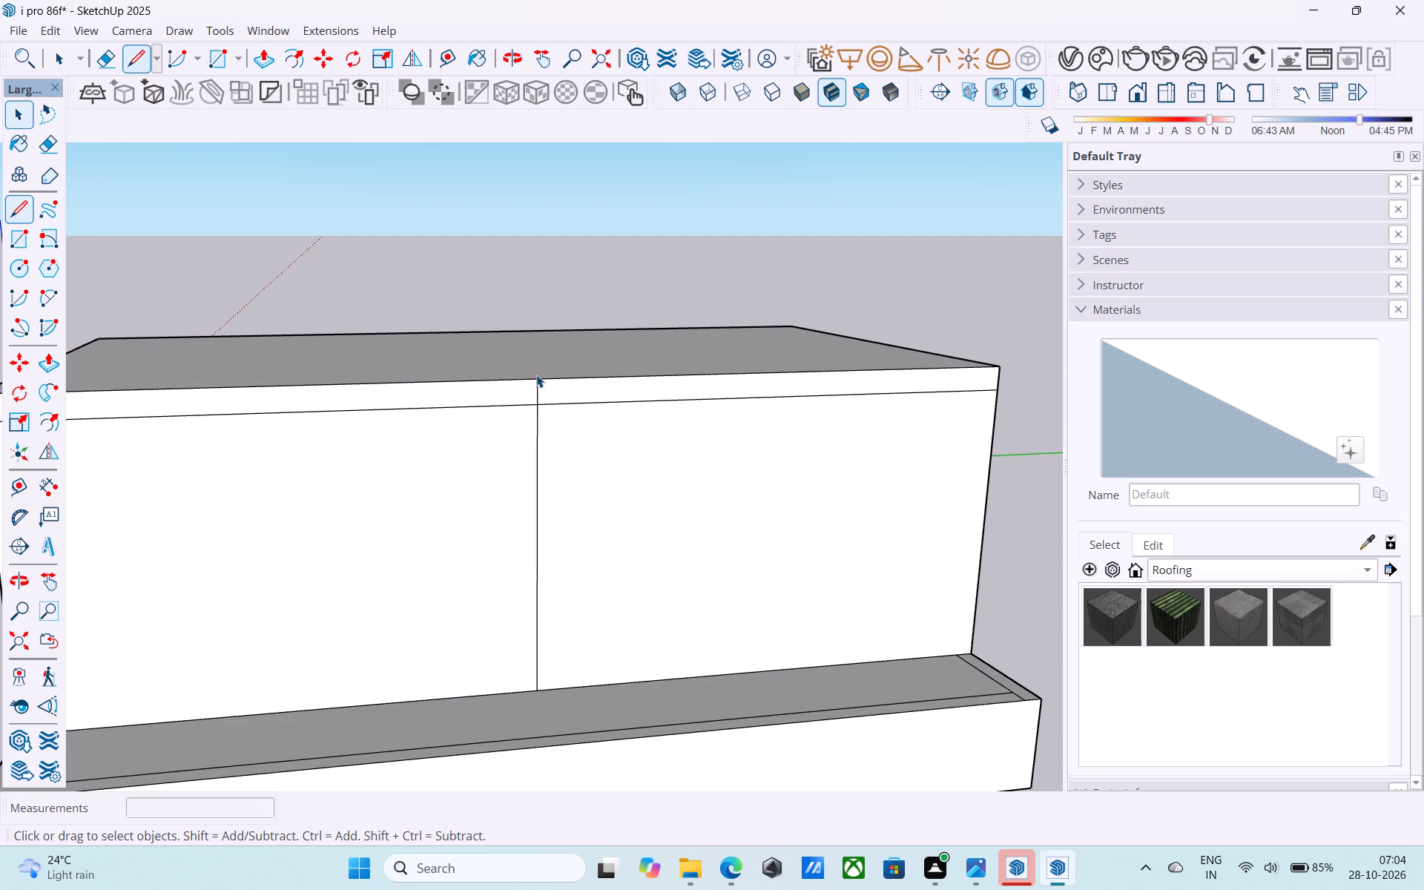
Copy both centre-line segments sideways toward the red axis at 9", revising the copy distance to 1'.
left_click(539, 391)
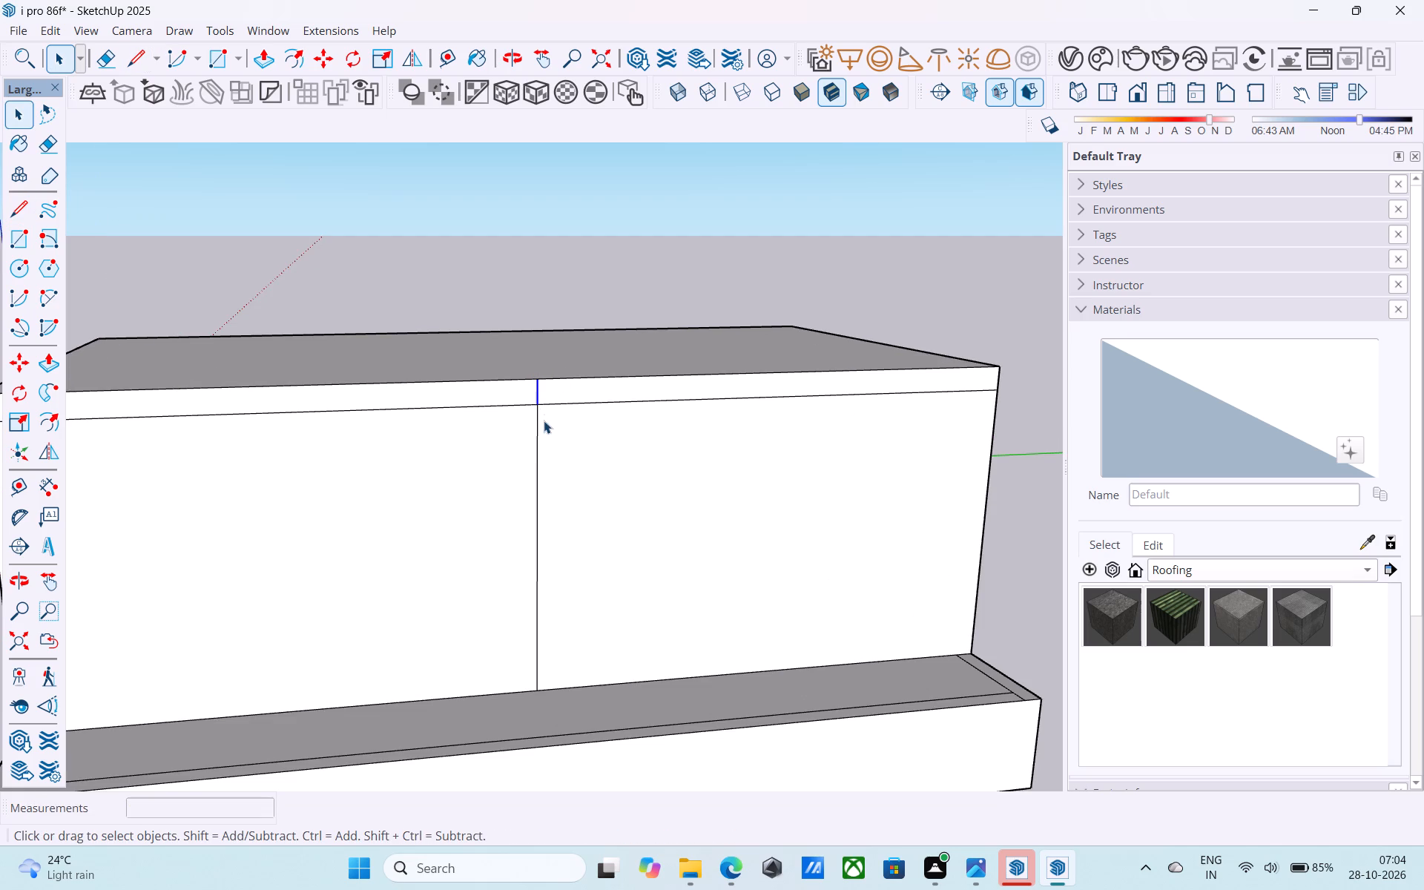
left_click(538, 431, "shift")
key("m")
left_click(538, 387)
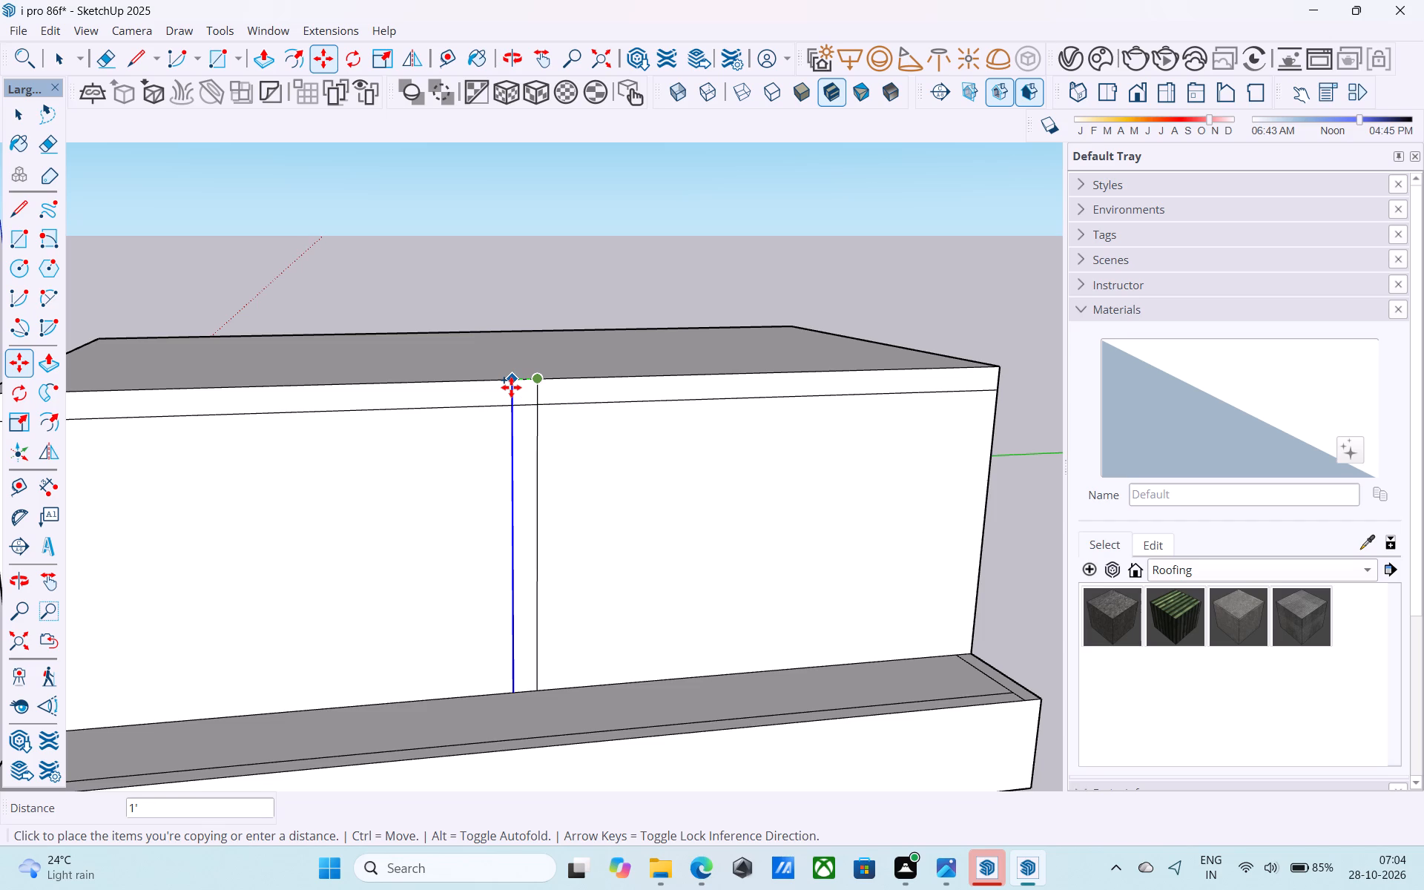
type("9\"")
key("Return")
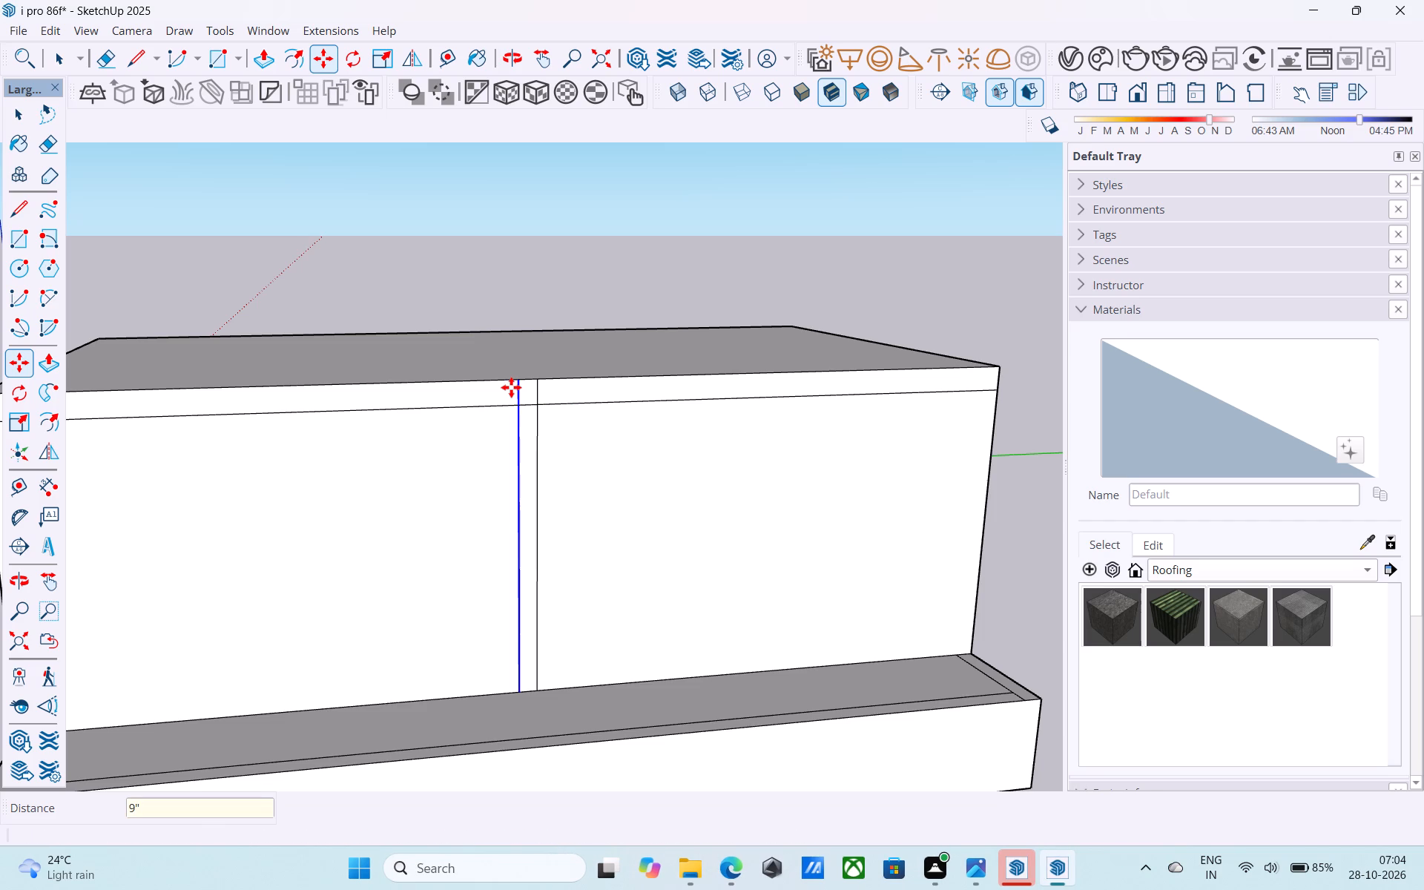
type("1'")
key("Return")
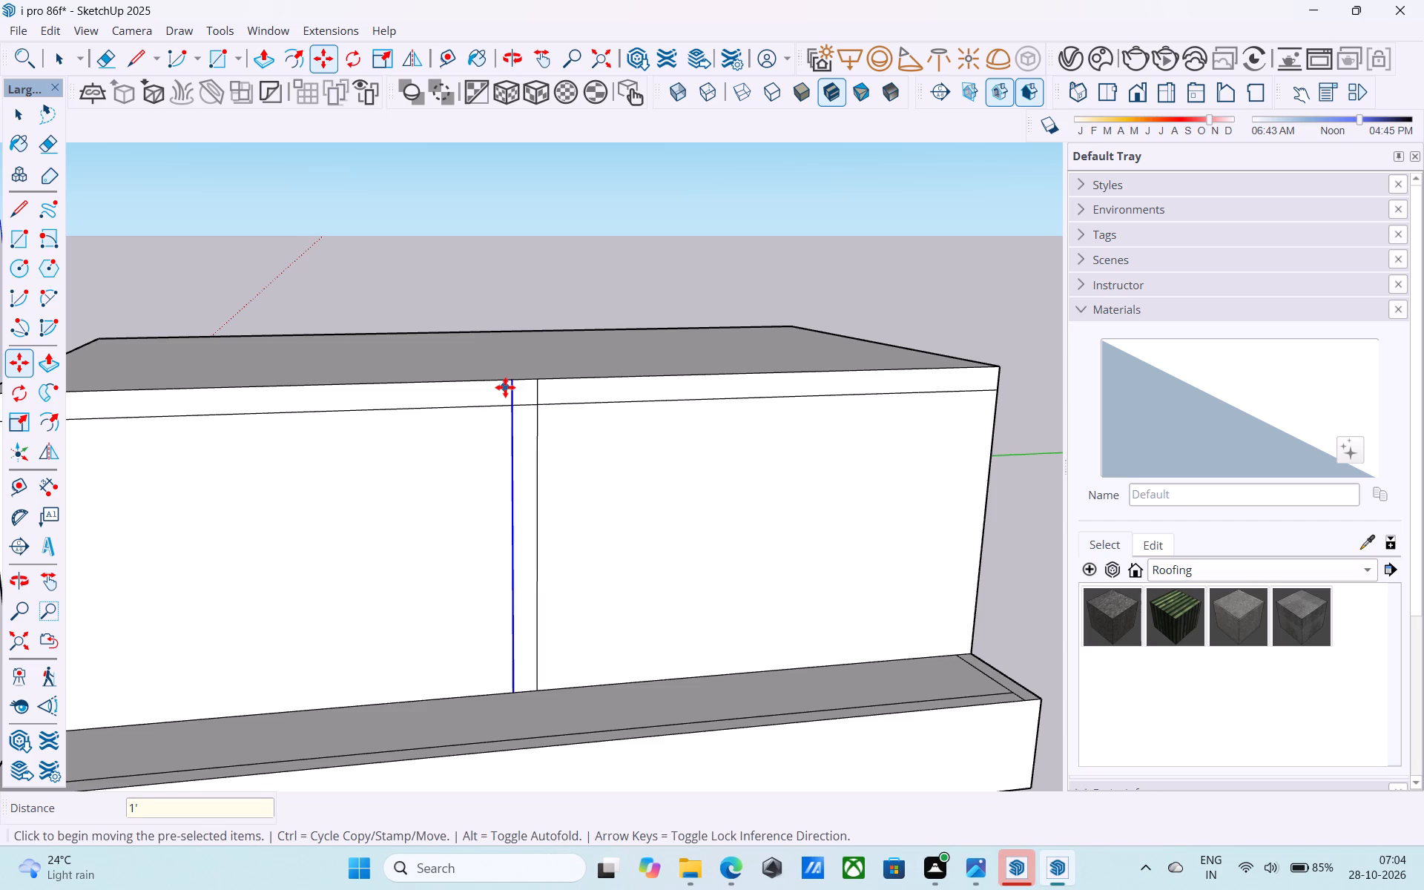
Erase the short piece of the slab's lower front edge between the two vertical centre lines.
key("e")
left_click(523, 409)
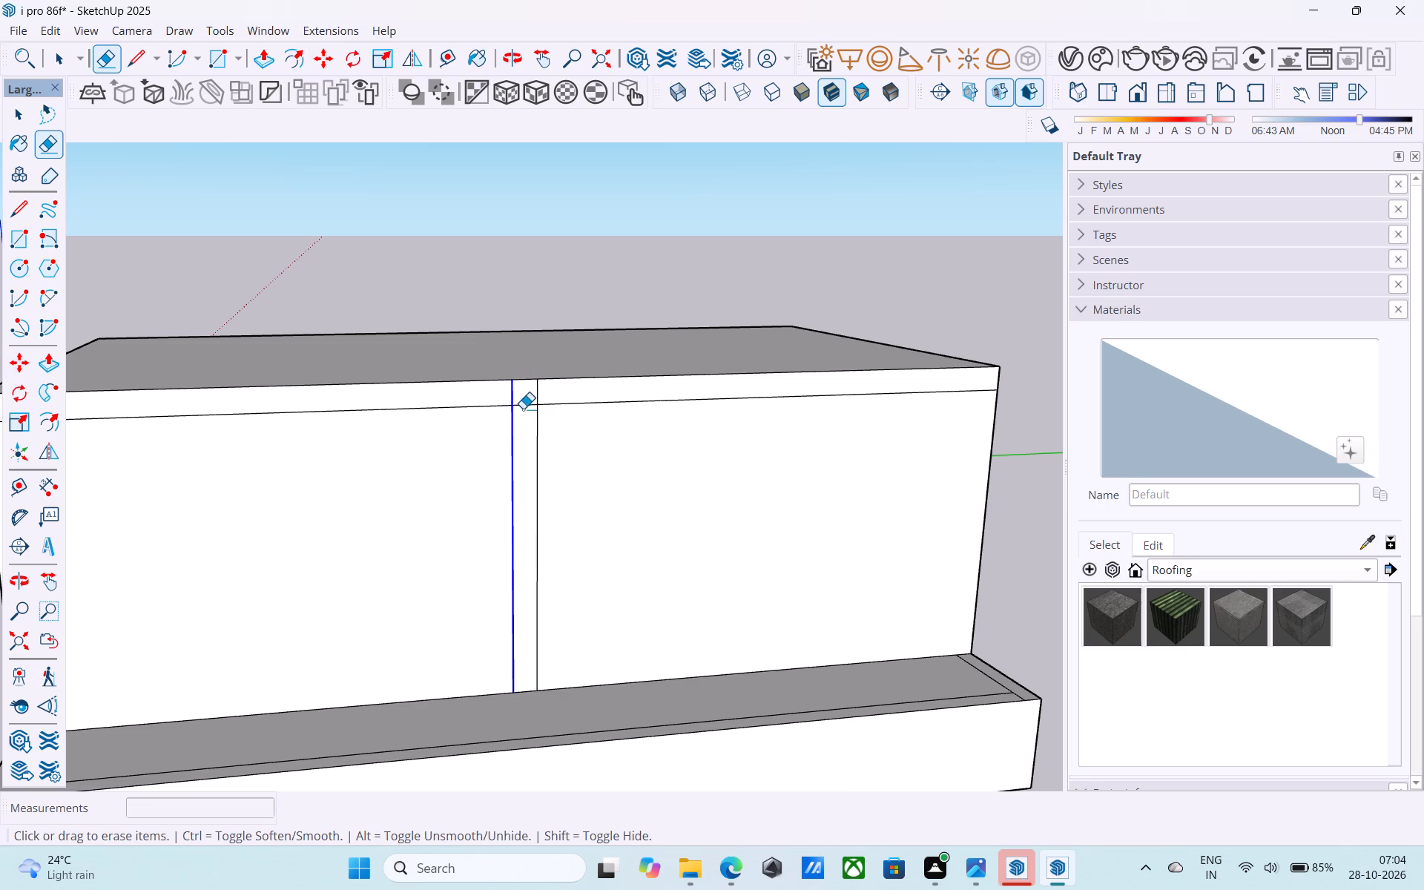
scroll(526, 409, "down", 5)
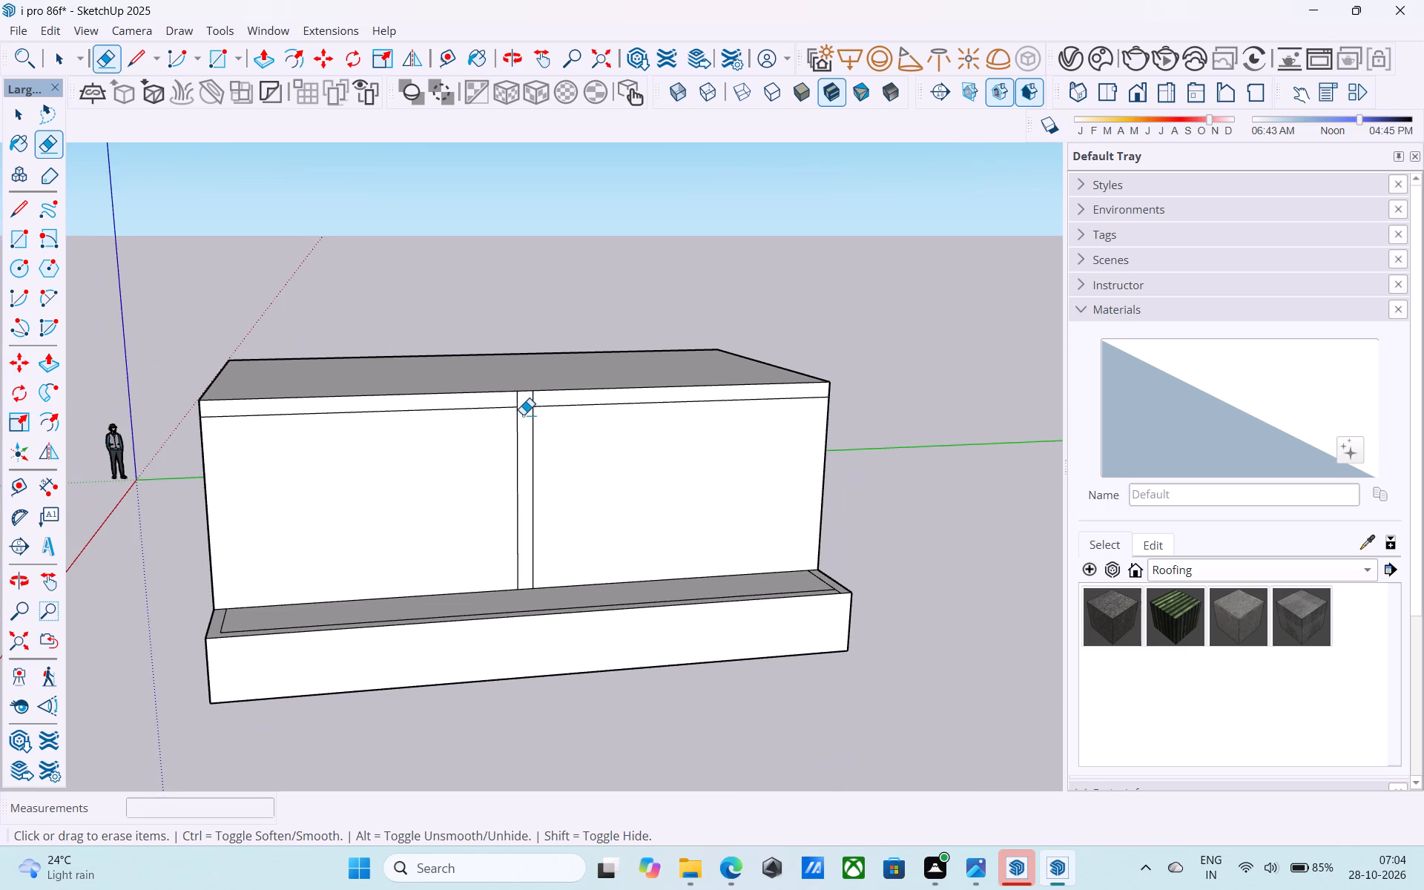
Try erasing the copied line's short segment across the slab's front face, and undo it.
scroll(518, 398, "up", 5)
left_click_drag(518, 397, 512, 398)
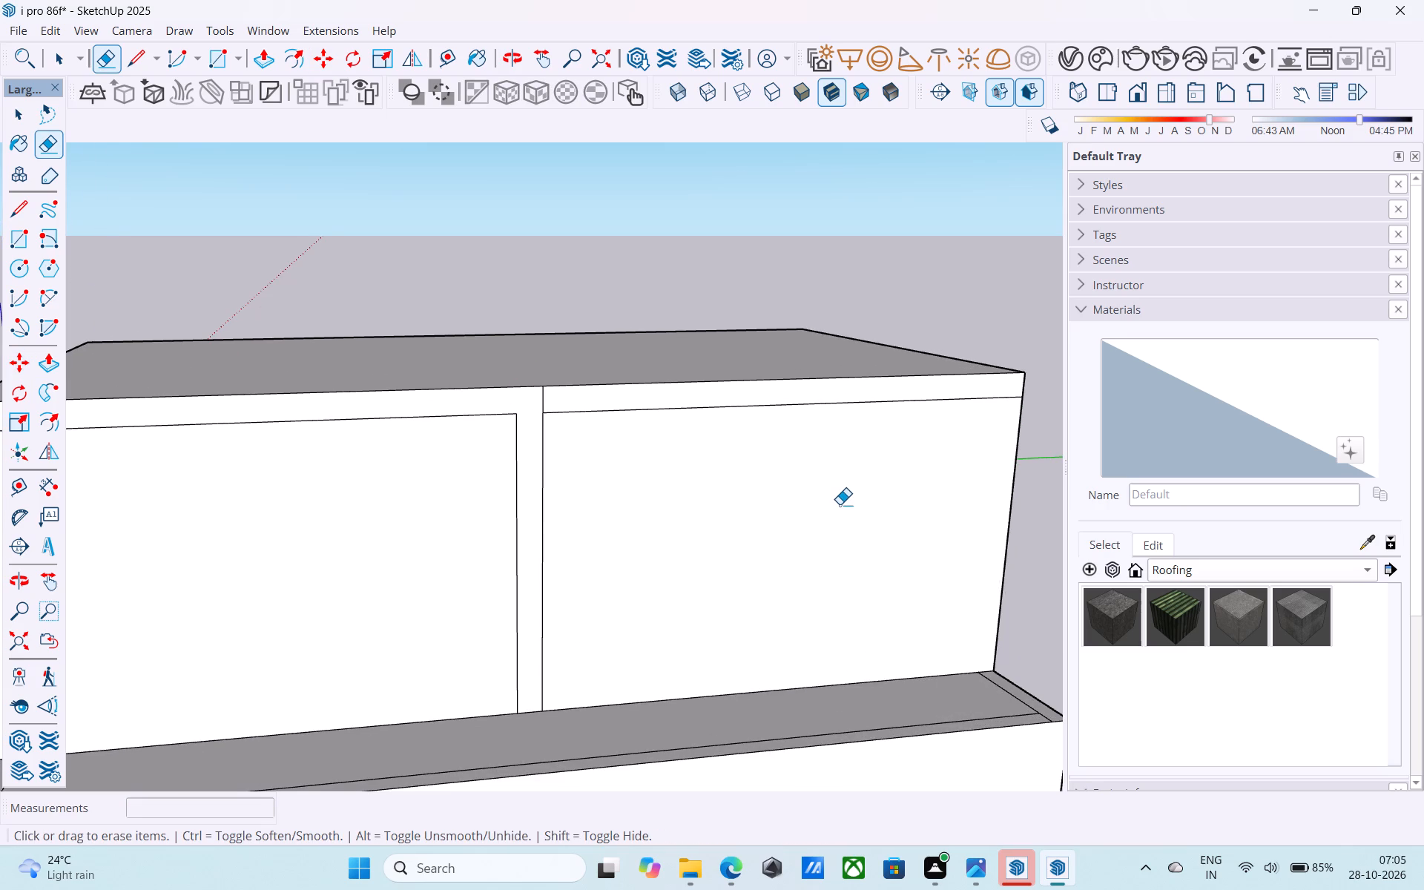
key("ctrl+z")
Erase the original centre line's short segment across the slab's front face.
scroll(545, 409, "up", 3)
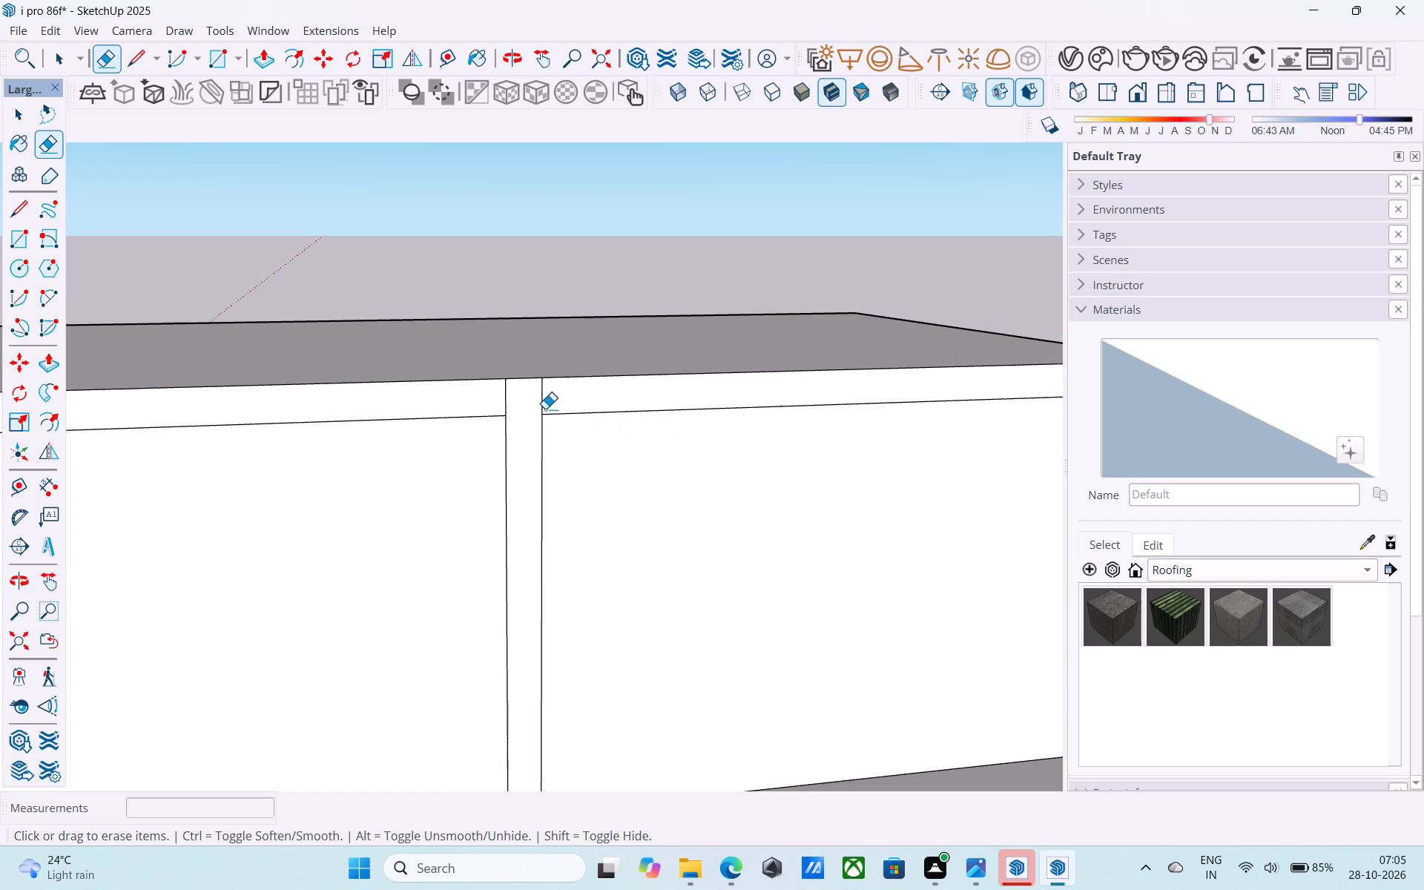
left_click_drag(544, 406, 537, 404)
scroll(554, 415, "up", 1)
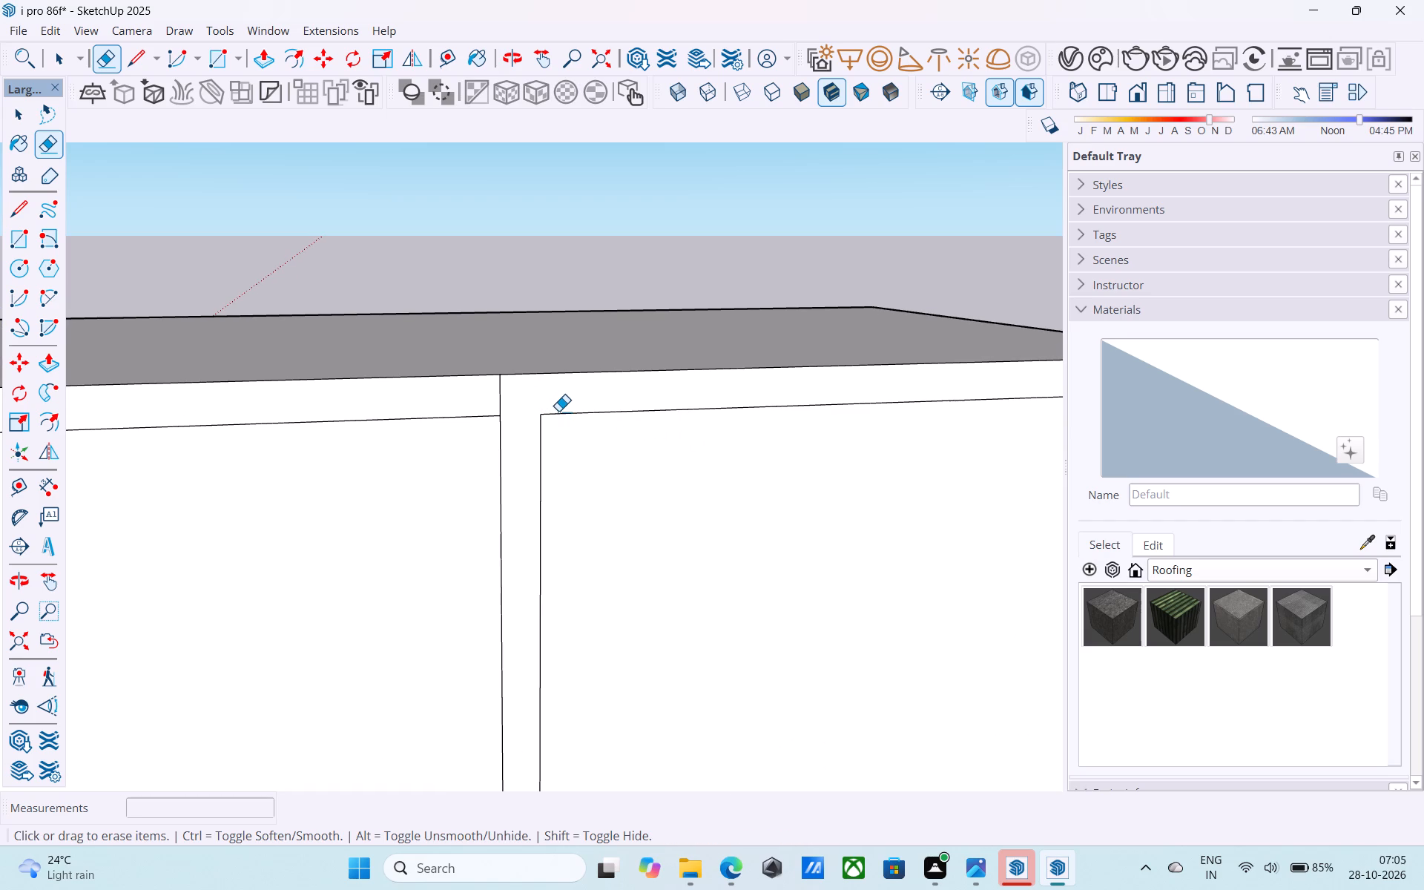
scroll(558, 411, "down", 6)
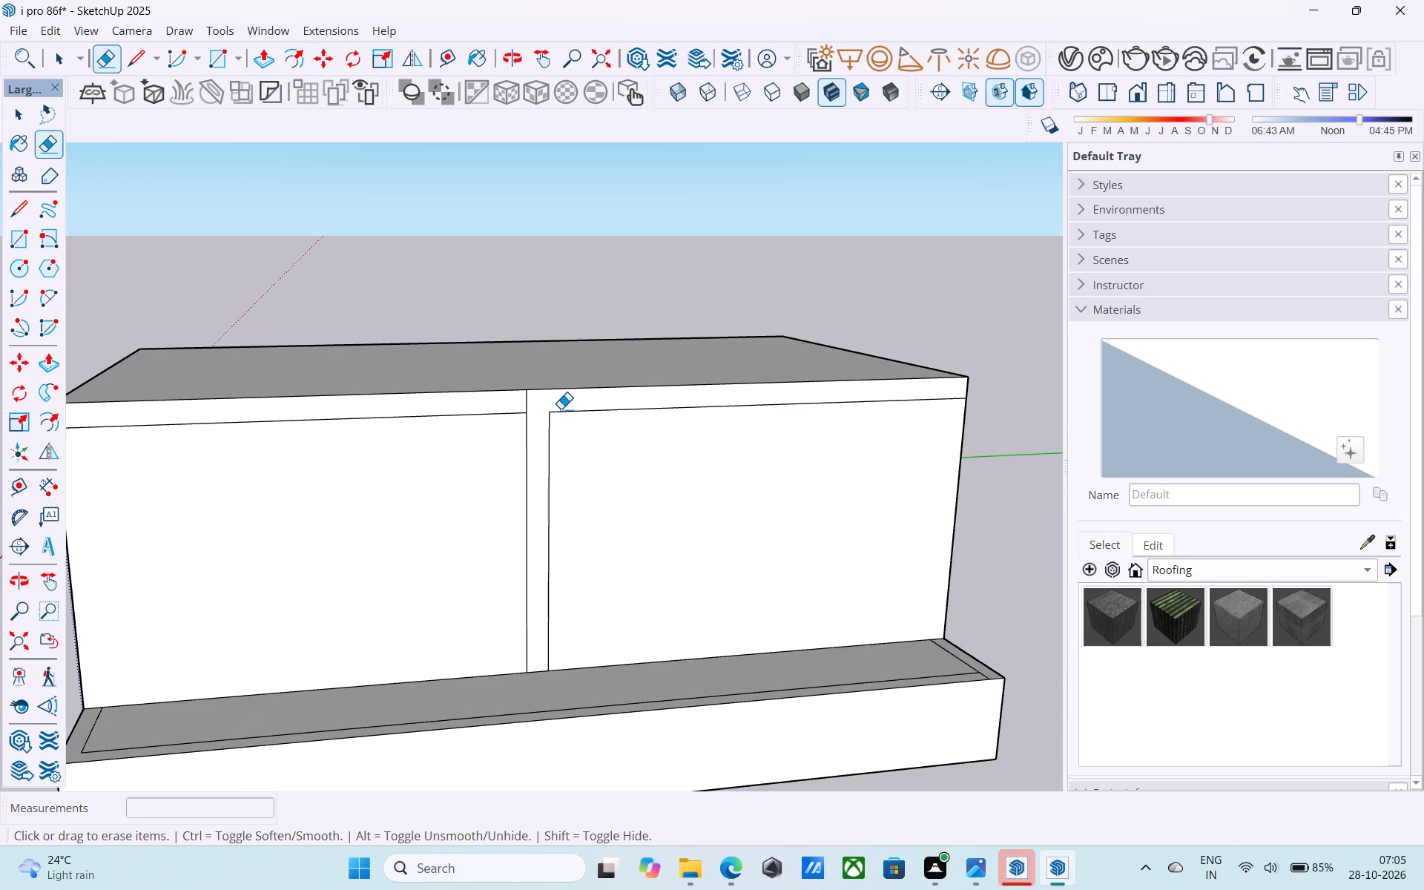
scroll(560, 406, "down", 7)
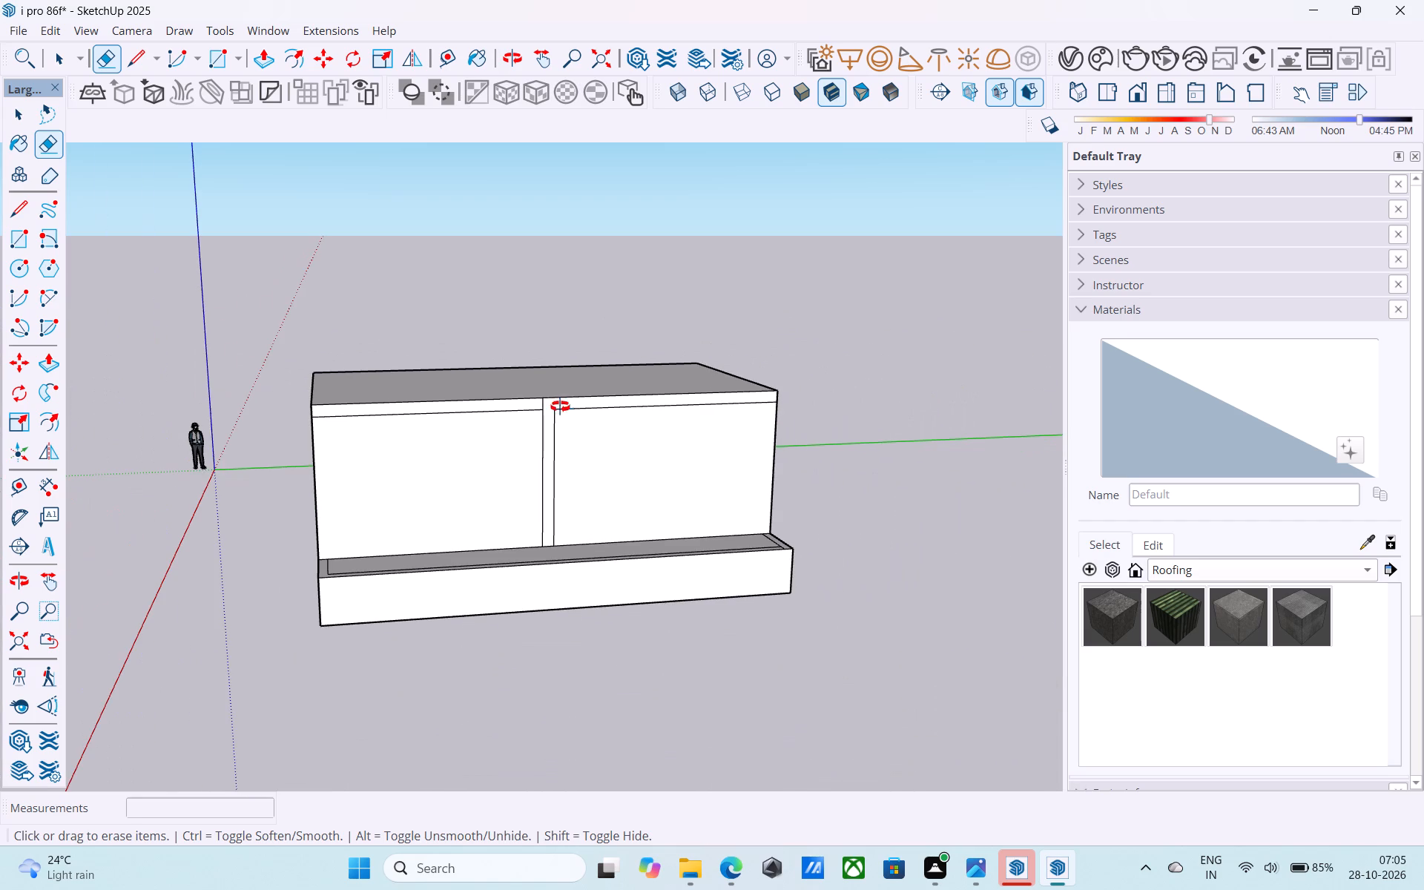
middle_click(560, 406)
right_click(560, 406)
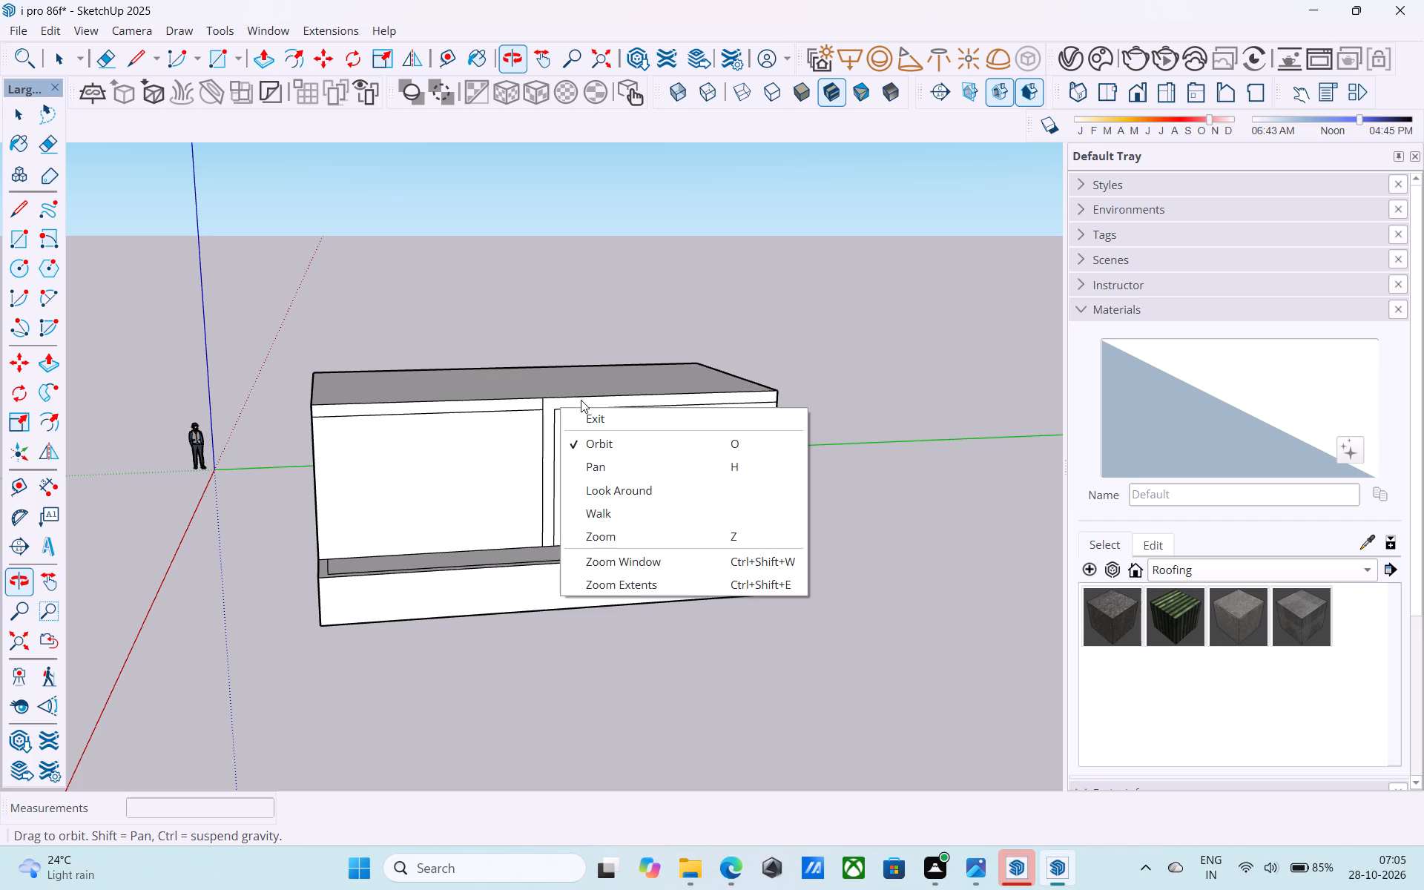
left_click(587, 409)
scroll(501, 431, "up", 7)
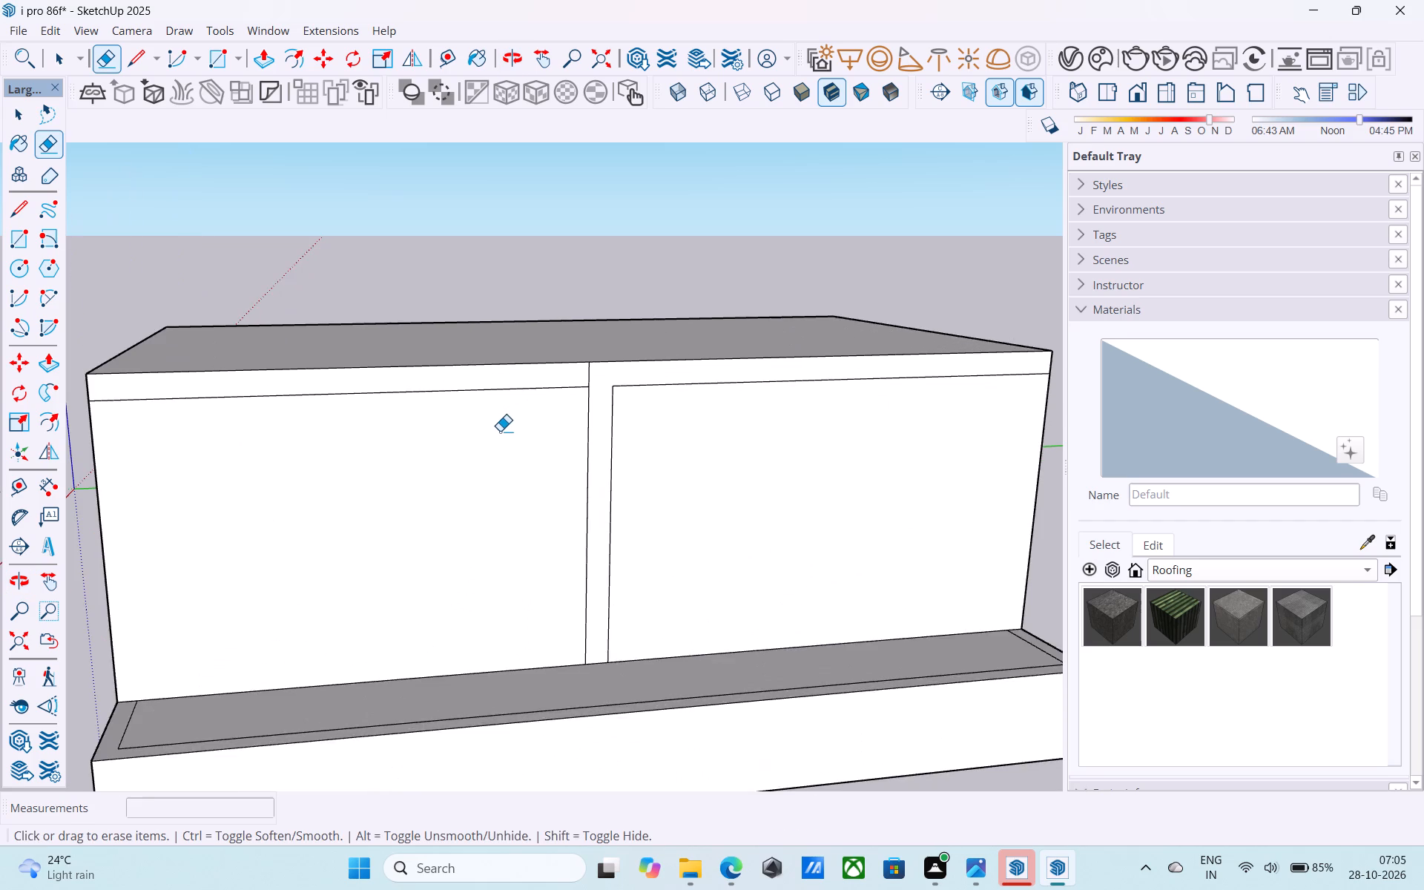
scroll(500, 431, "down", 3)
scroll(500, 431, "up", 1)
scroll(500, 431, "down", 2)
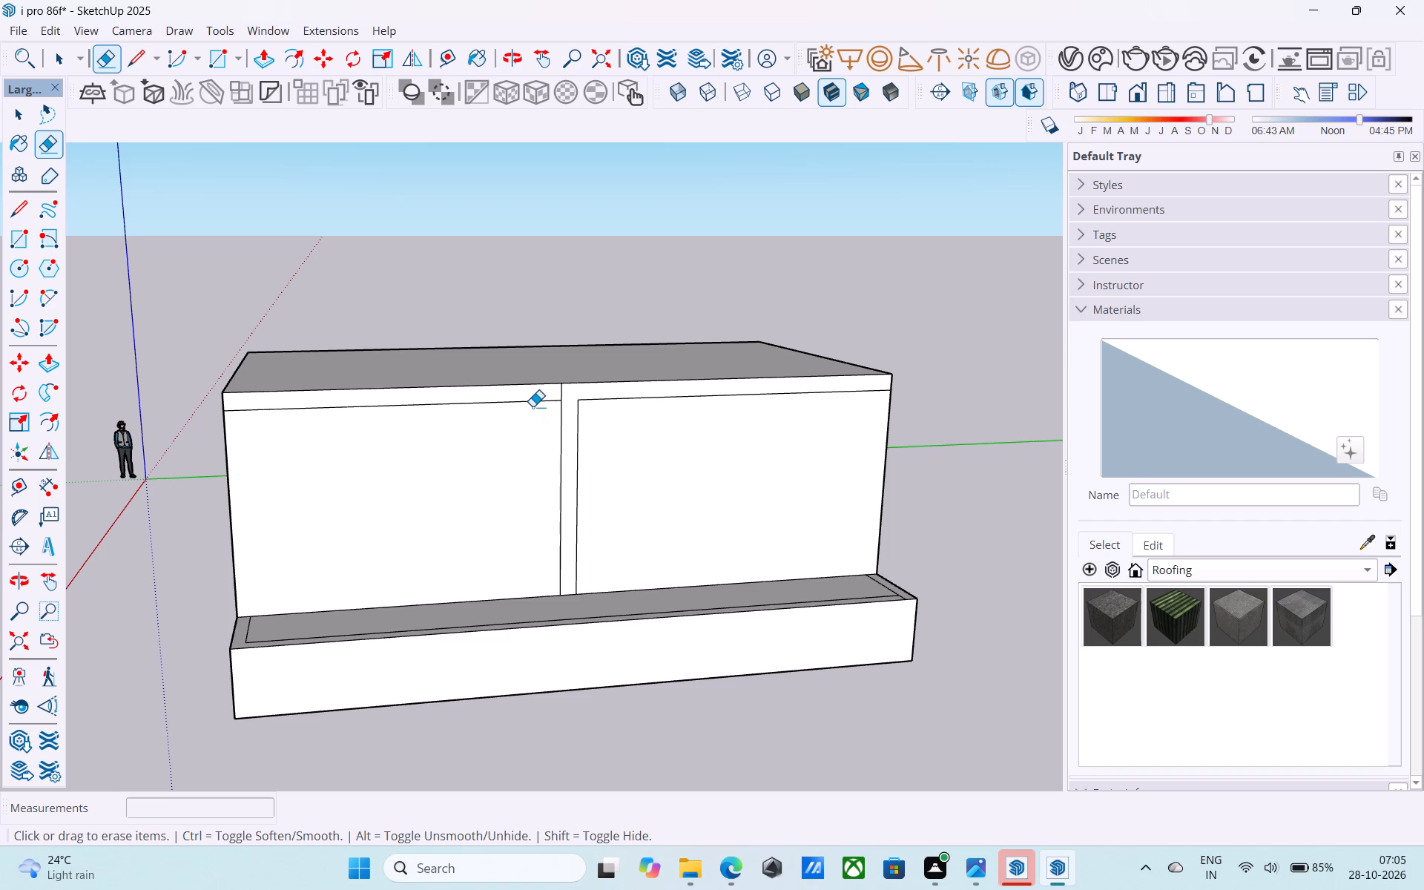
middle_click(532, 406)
Copy the front wall's vertical end edge nearest the axes origin 1' inward along the wall.
key("space")
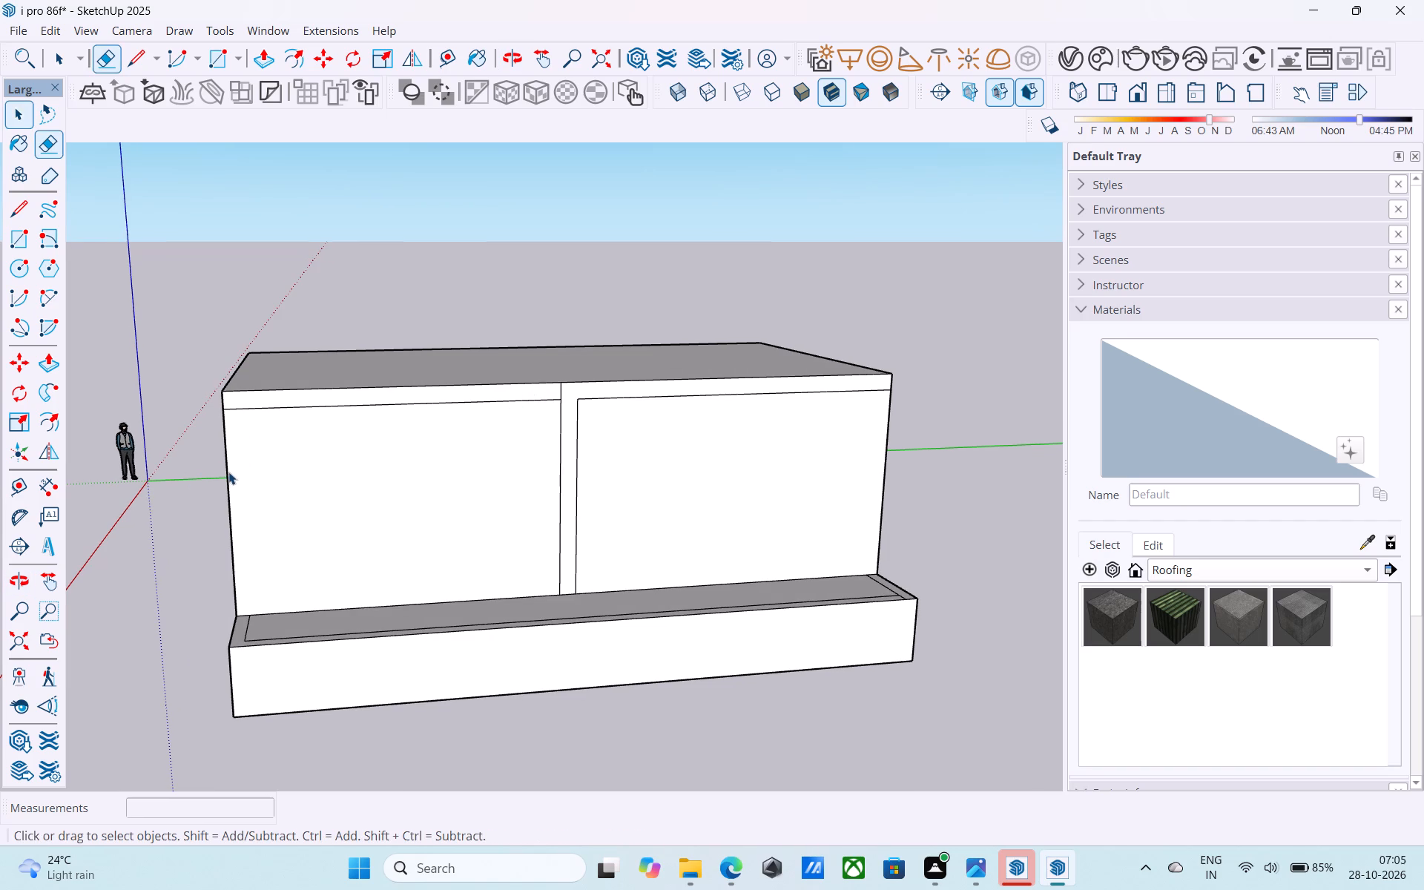
scroll(228, 397, "up", 5)
left_click(220, 439)
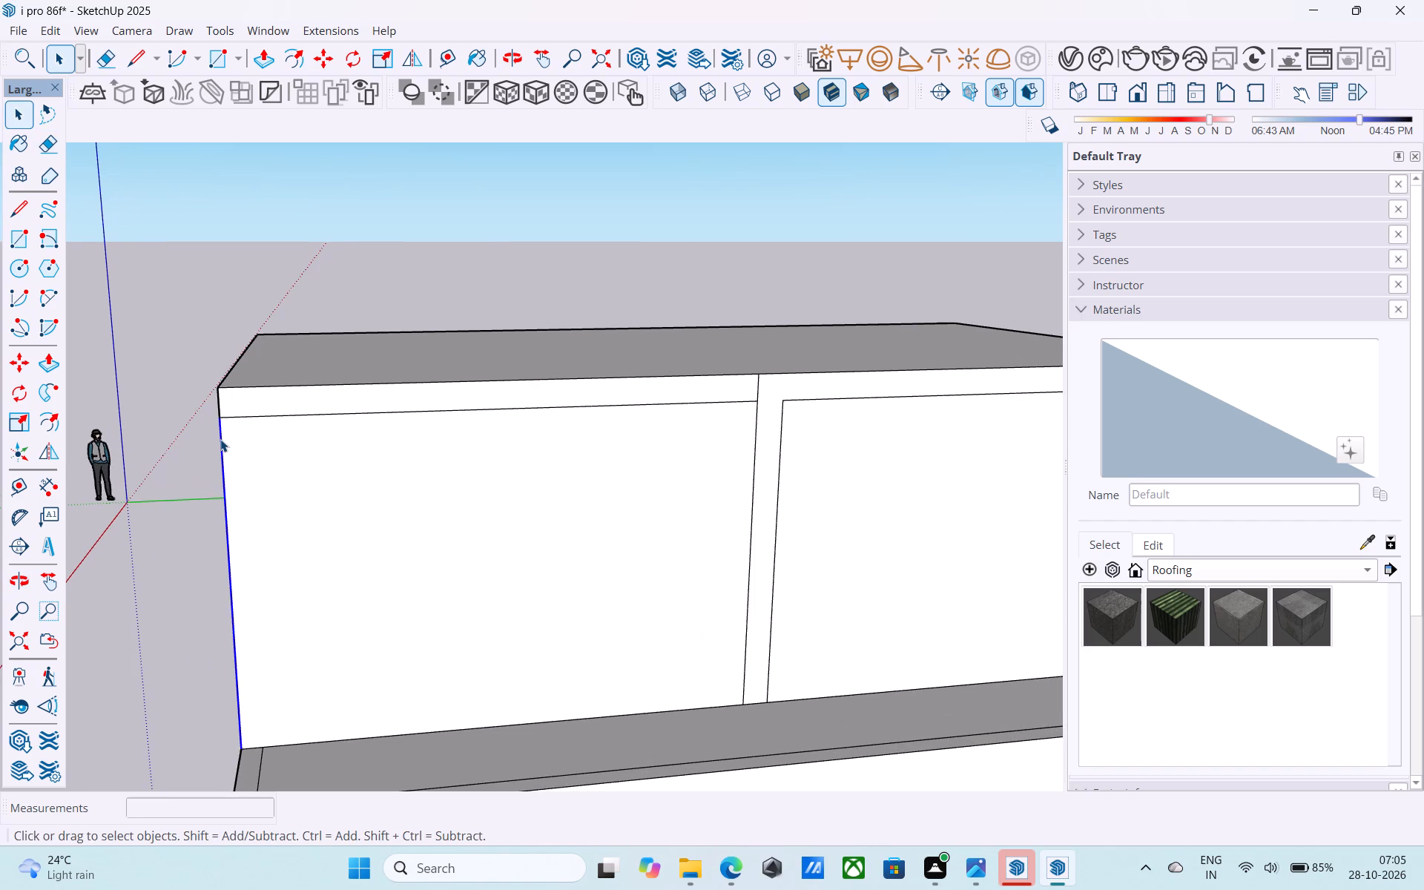
key("m")
left_click(223, 426)
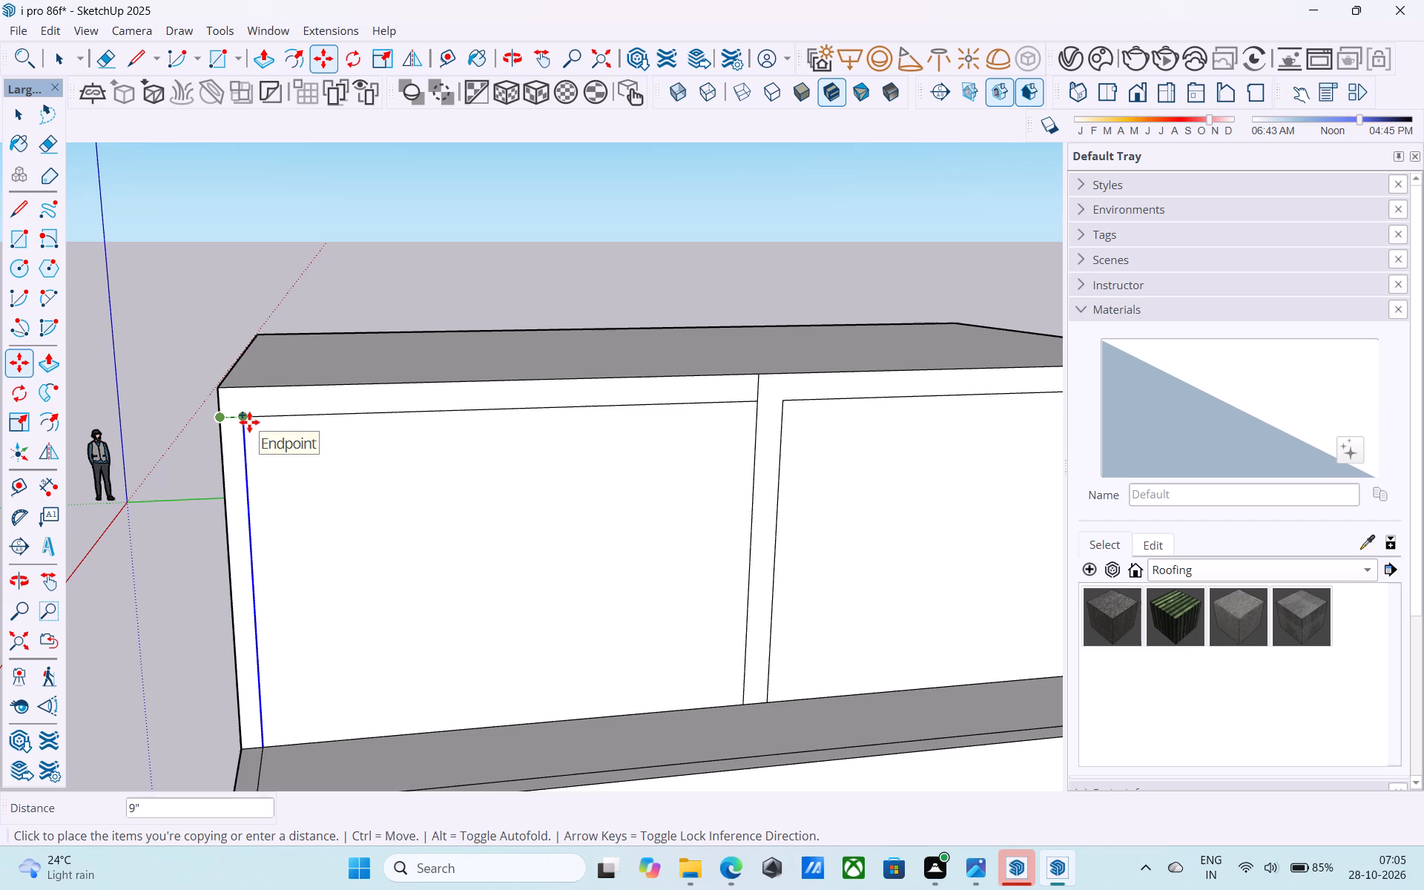
type("1'")
key("Return")
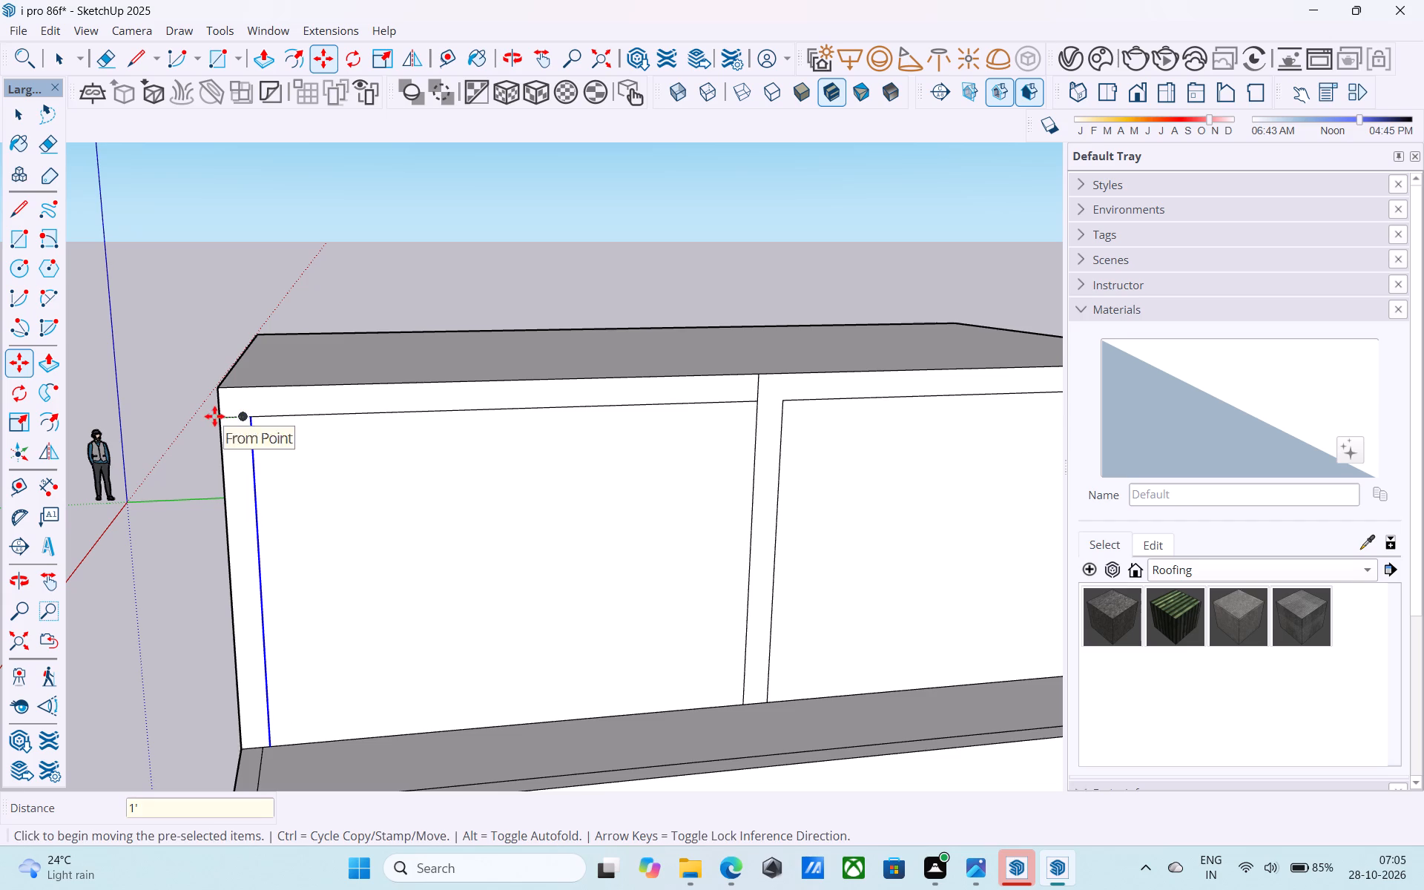
Extend the copied edge 1' up across the slab's front face and erase the horizontal segment crossing the corner strip.
key("l")
scroll(255, 411, "up", 5)
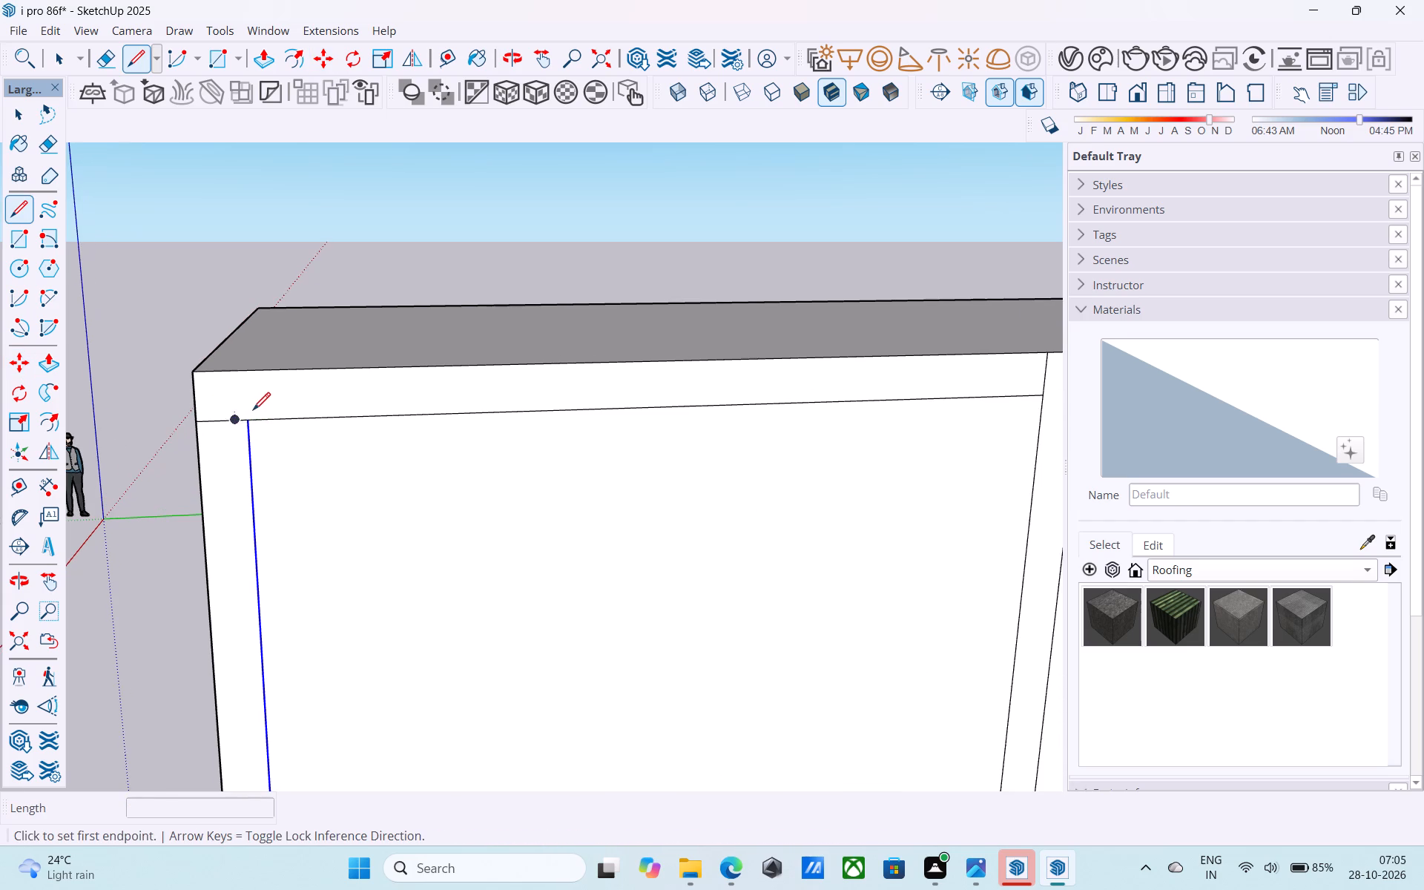
left_click(246, 424)
left_click(241, 371)
key("e")
left_click(229, 425)
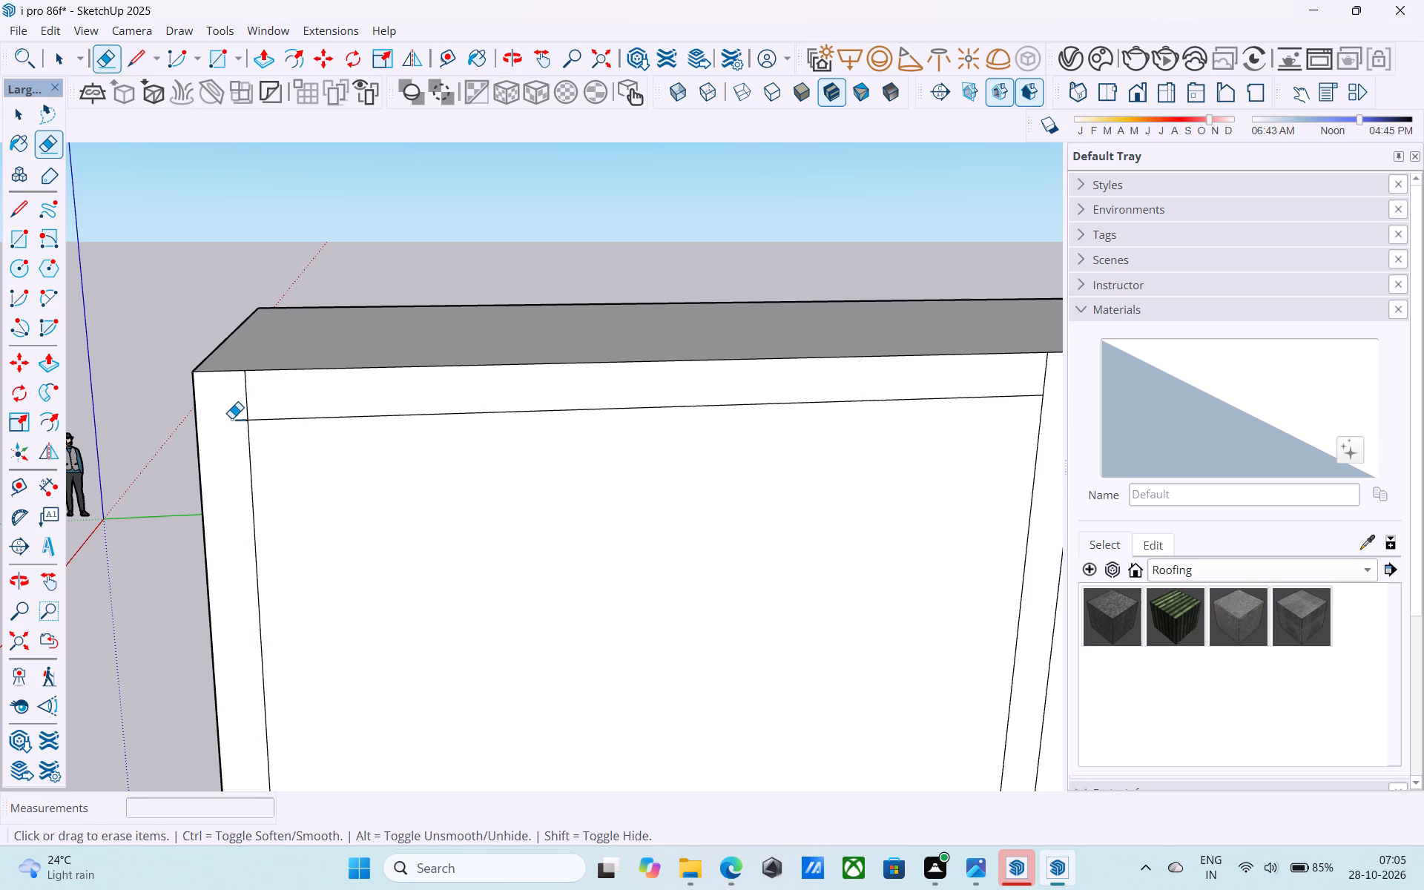
left_click(235, 420)
Offset the outline of the front wall panel nearest the origin 3" inward.
scroll(235, 421, "down", 5)
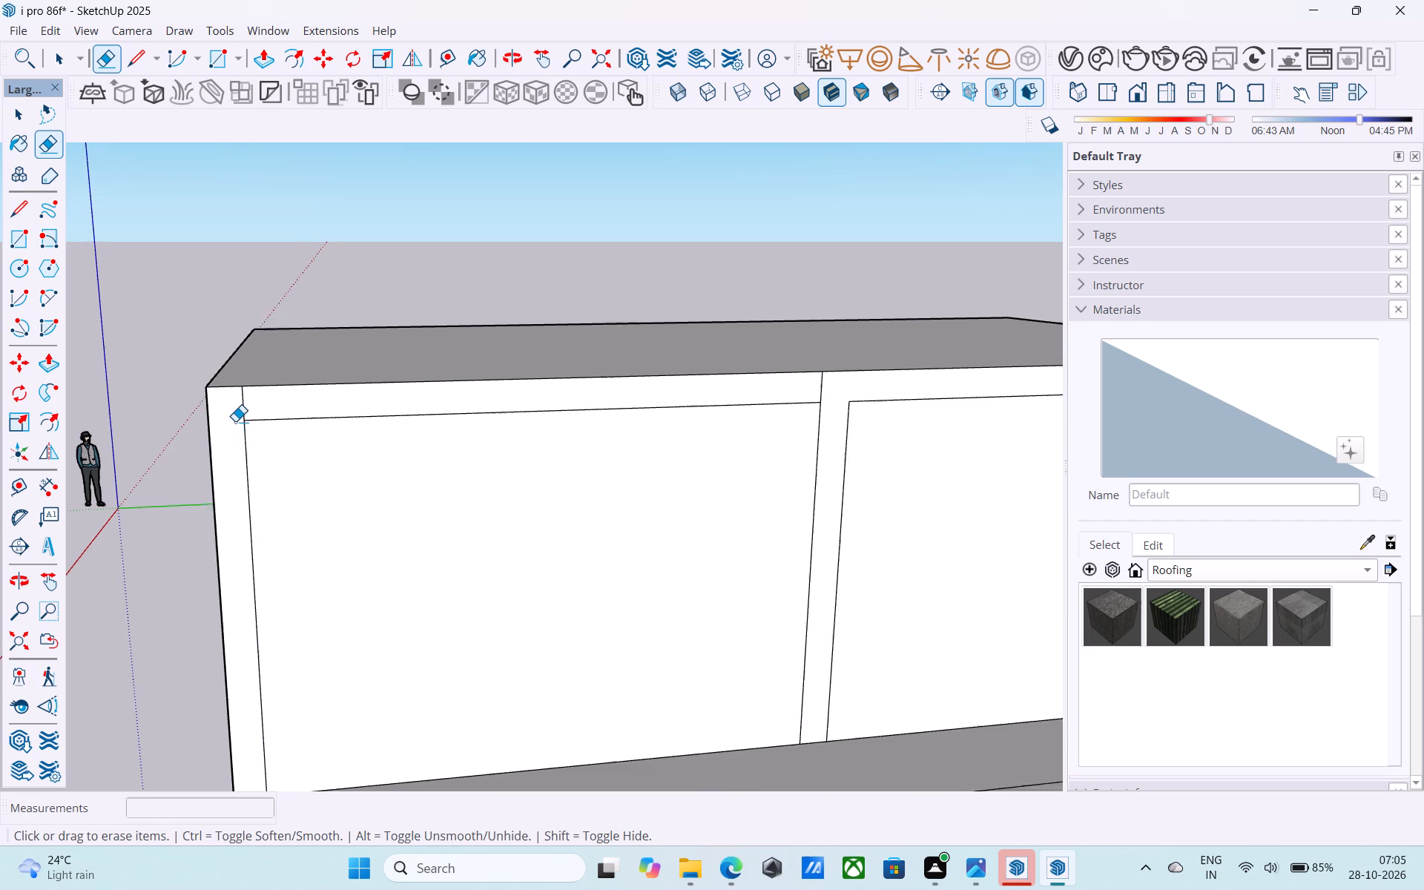
scroll(235, 421, "down", 1)
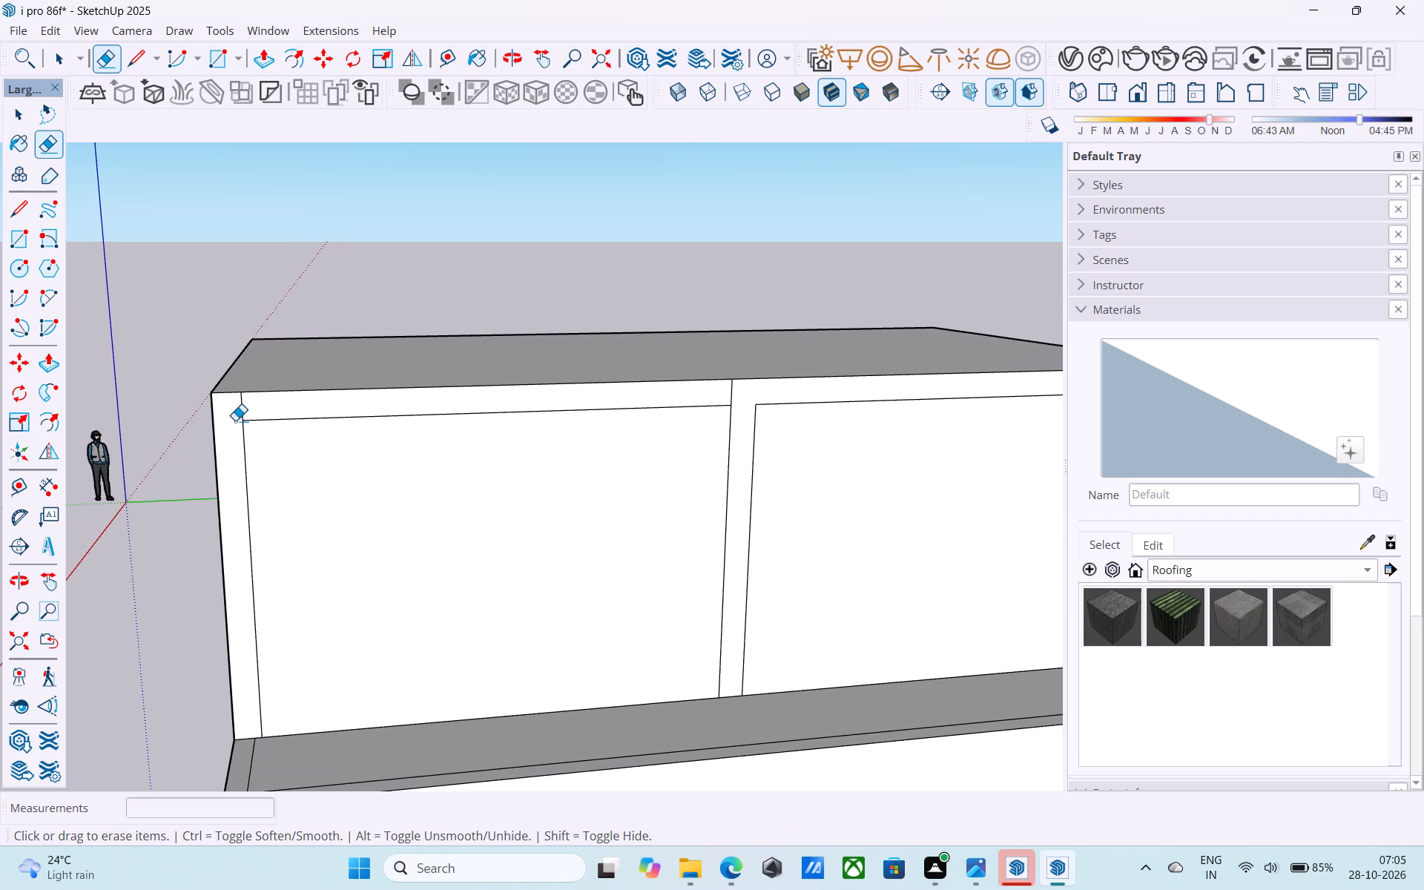
scroll(235, 421, "down", 5)
key("space")
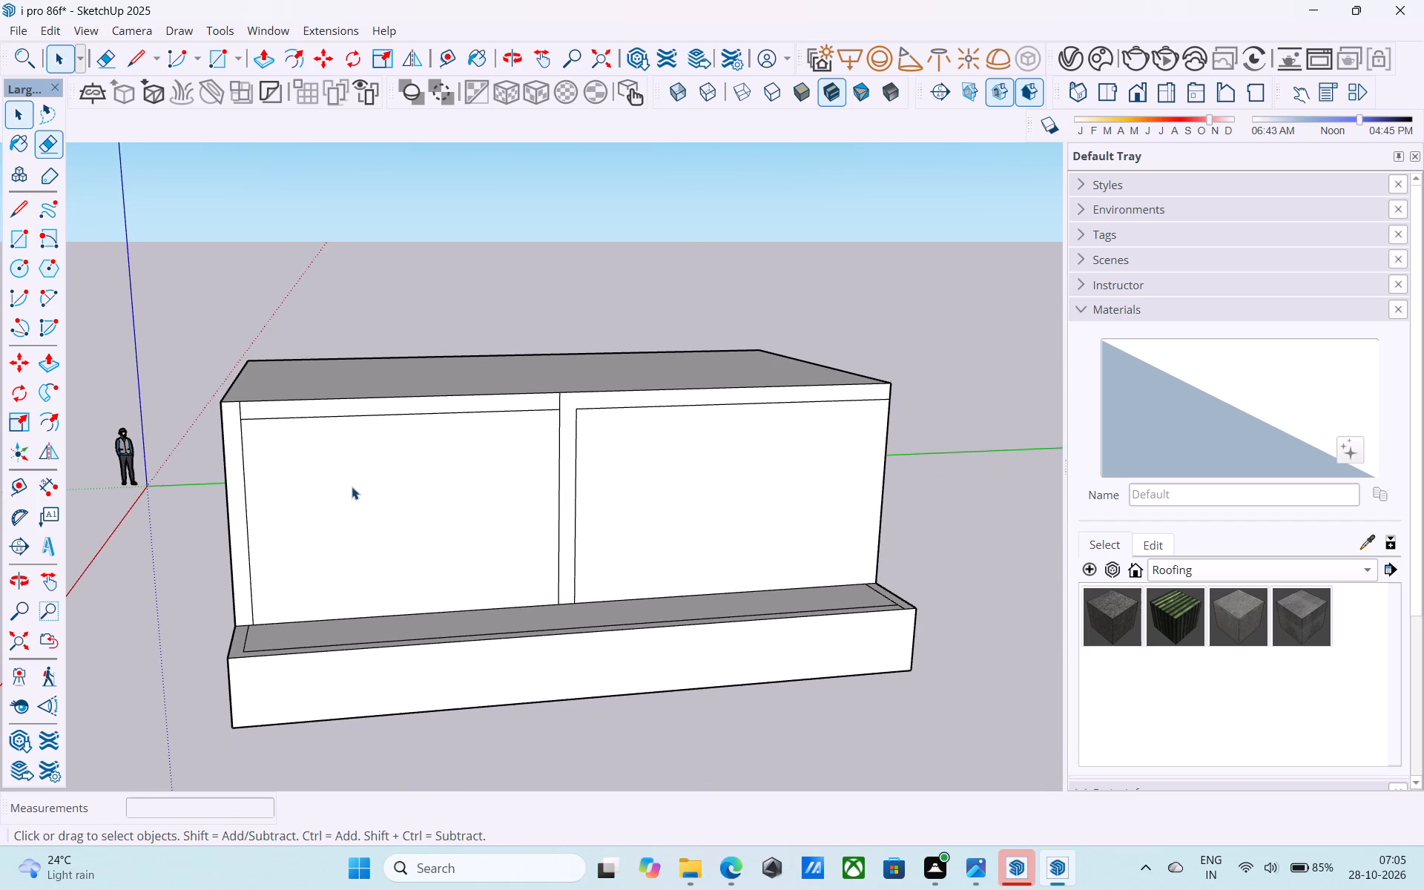
left_click(352, 487)
key("f")
left_click(352, 487)
type("3\"")
key("Return")
key("space")
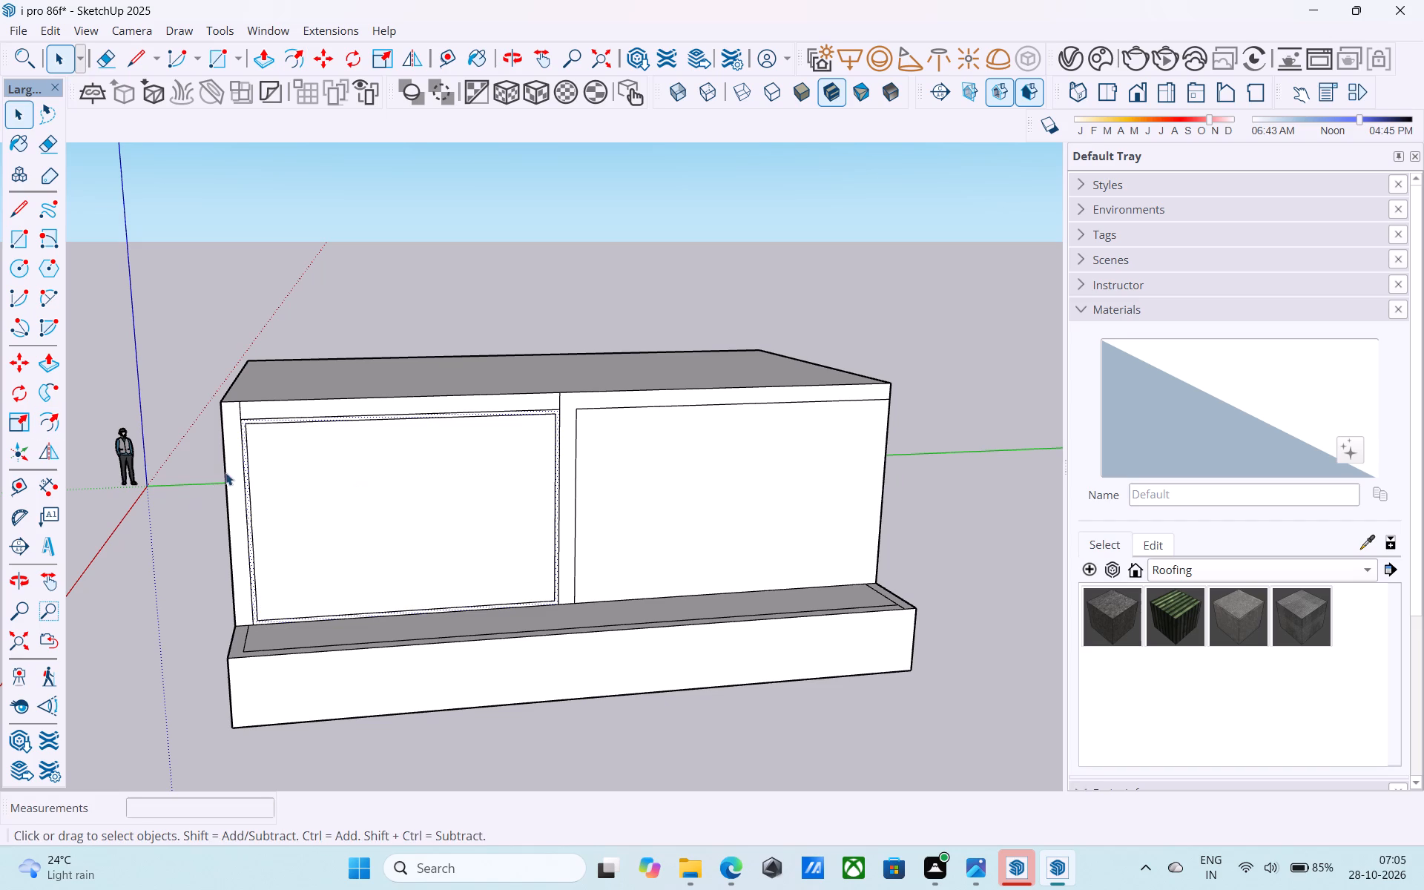
Copy the offset frame's inner vertical edge 17' 6" to the opposite side and divide the span into 3 equal bays.
left_click(248, 444)
key("m")
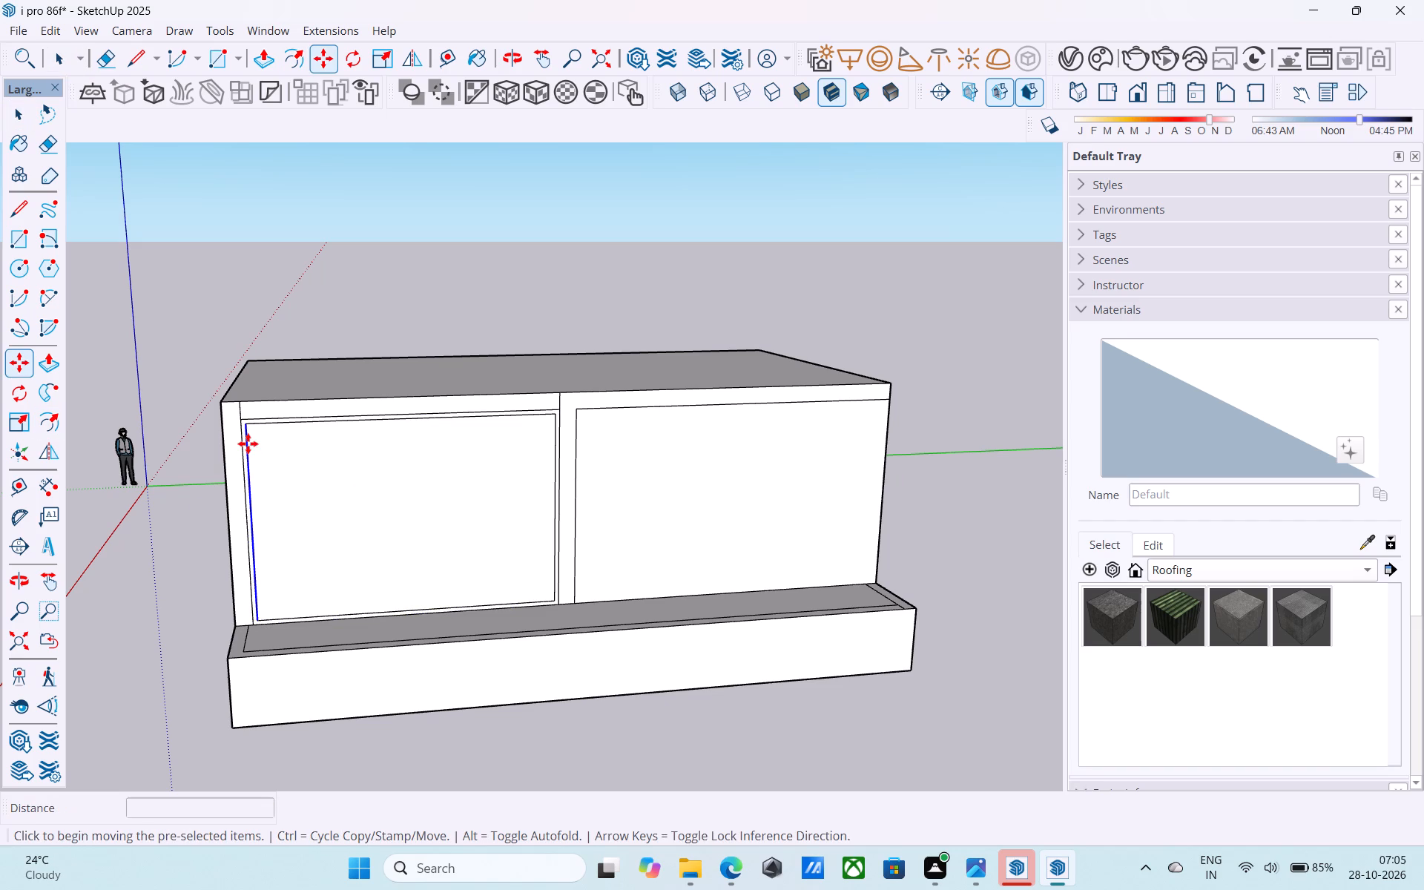
scroll(245, 429, "up", 6)
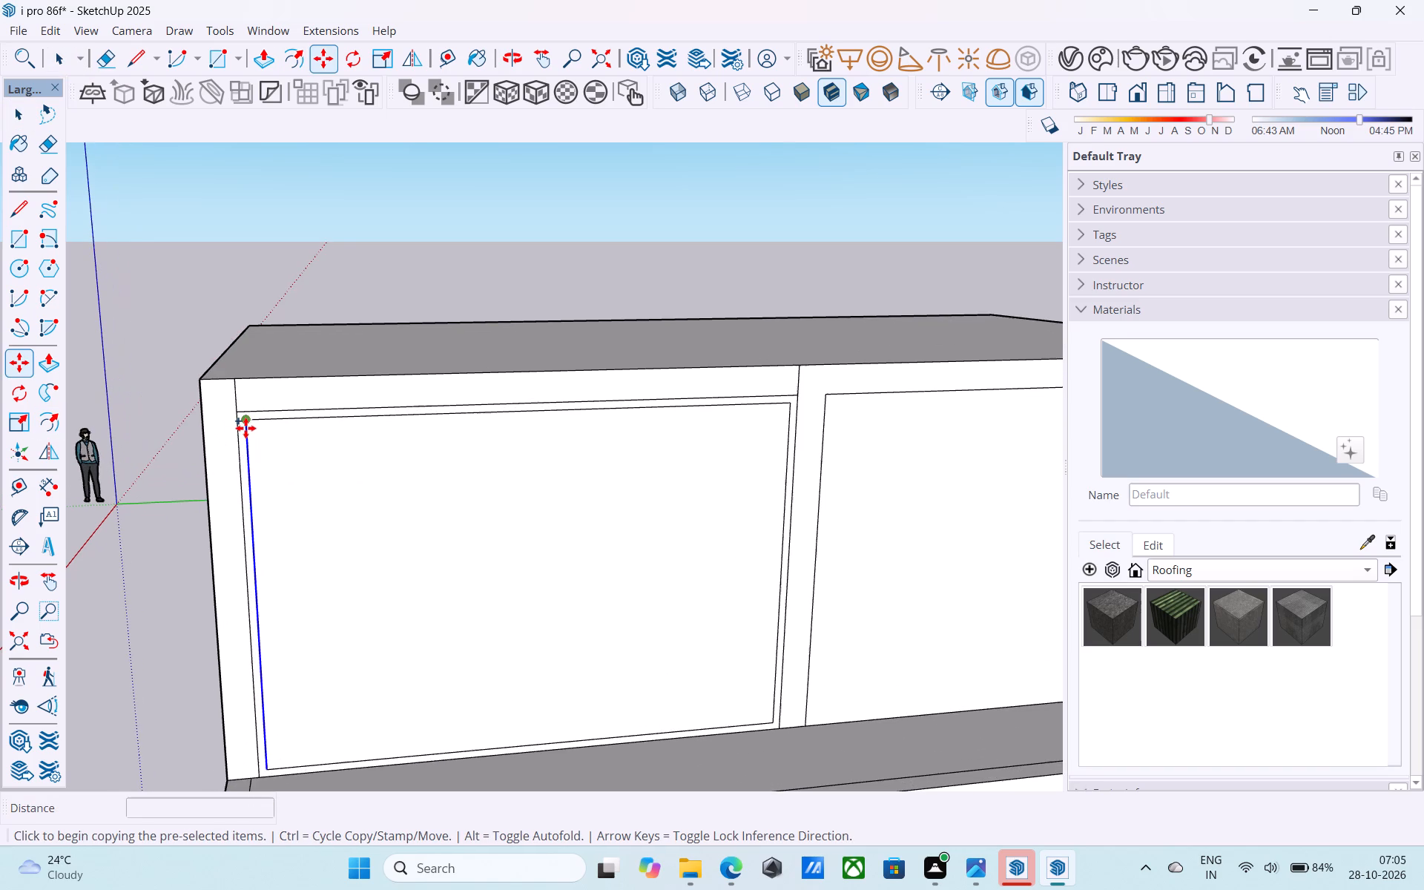
left_click(245, 428)
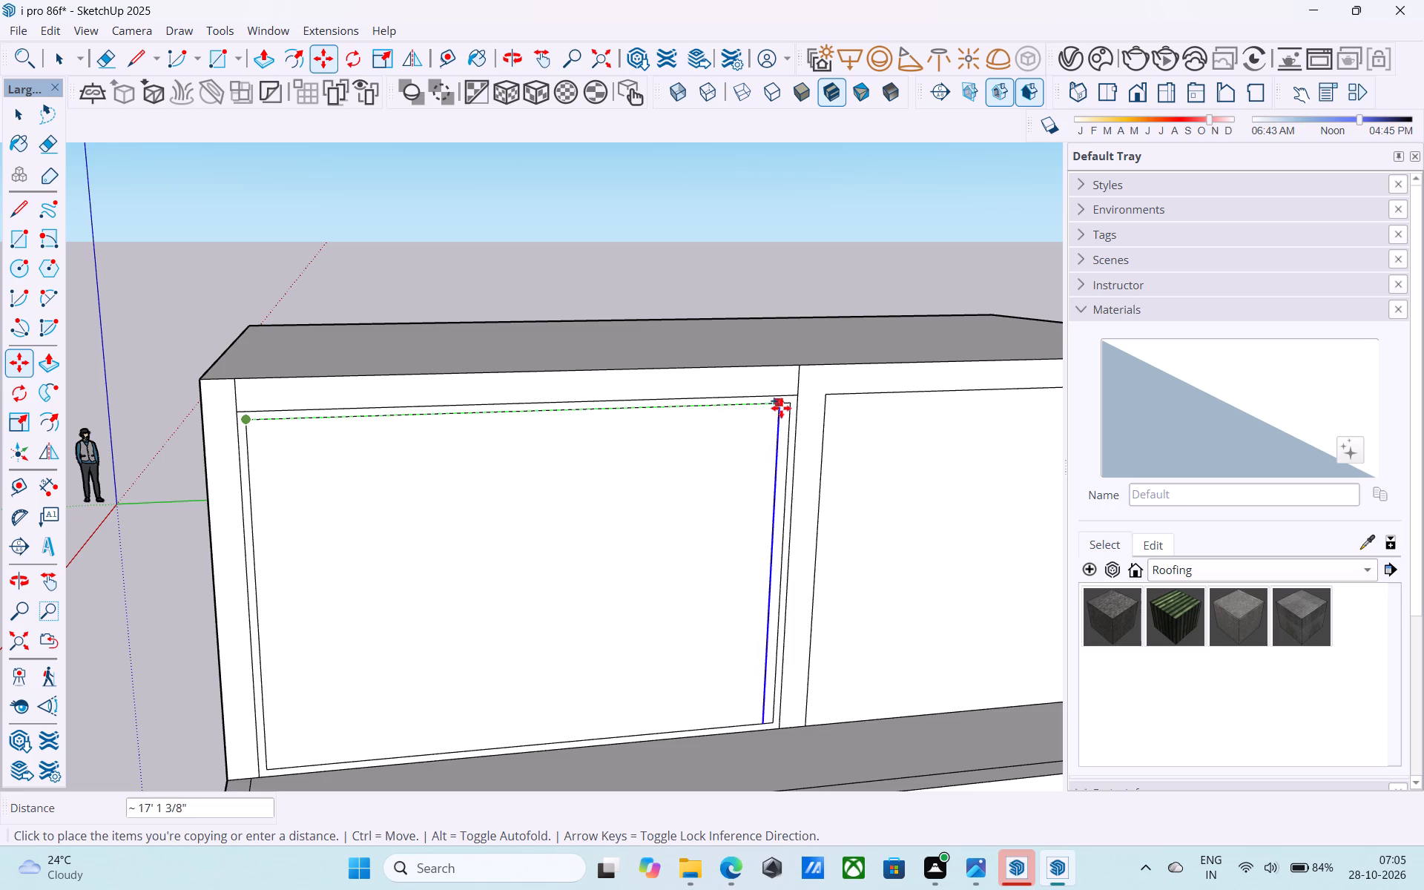
left_click(783, 406)
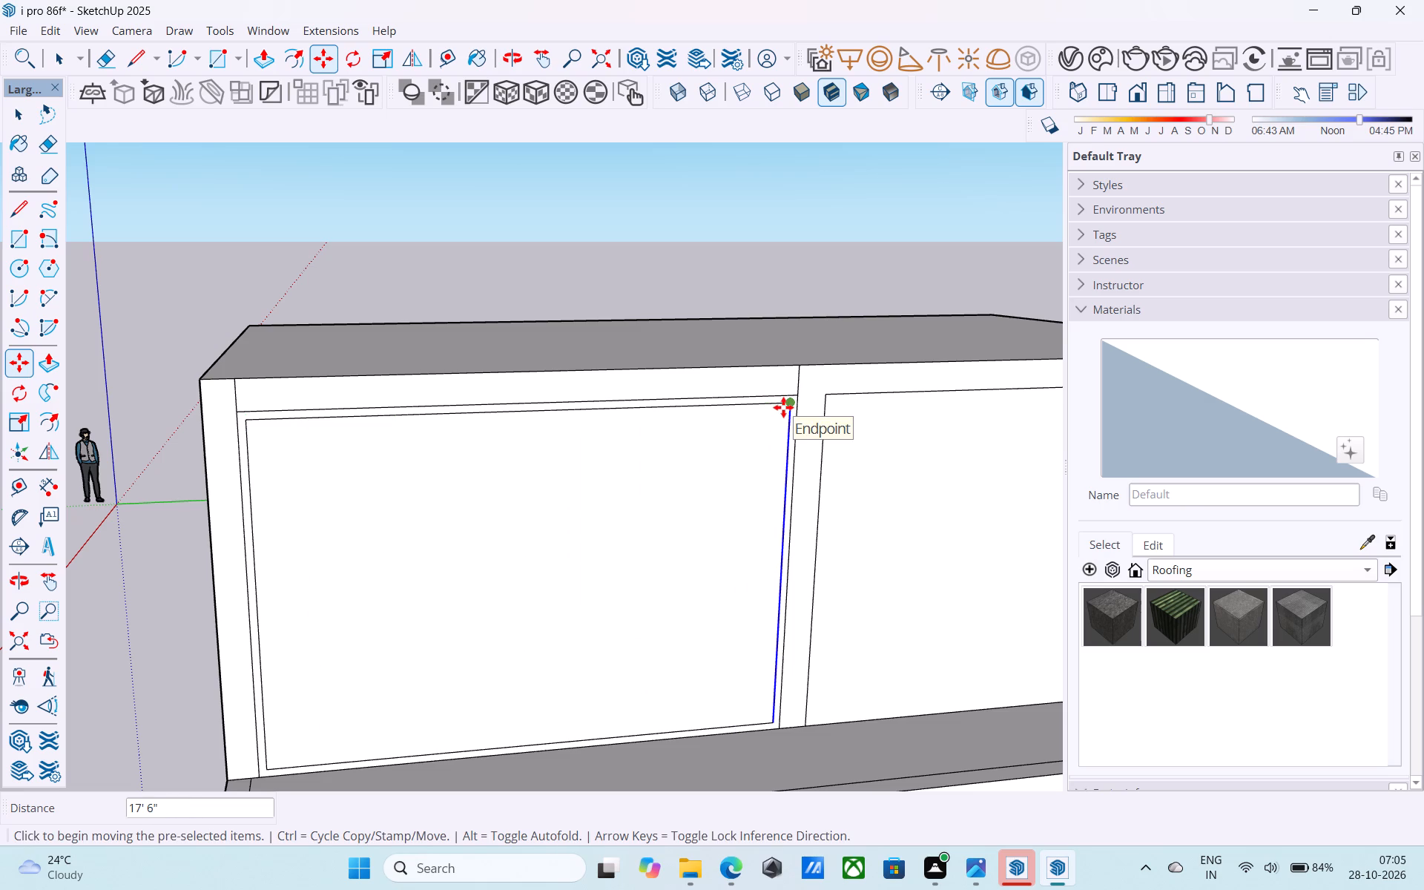
type("/3")
key("Return")
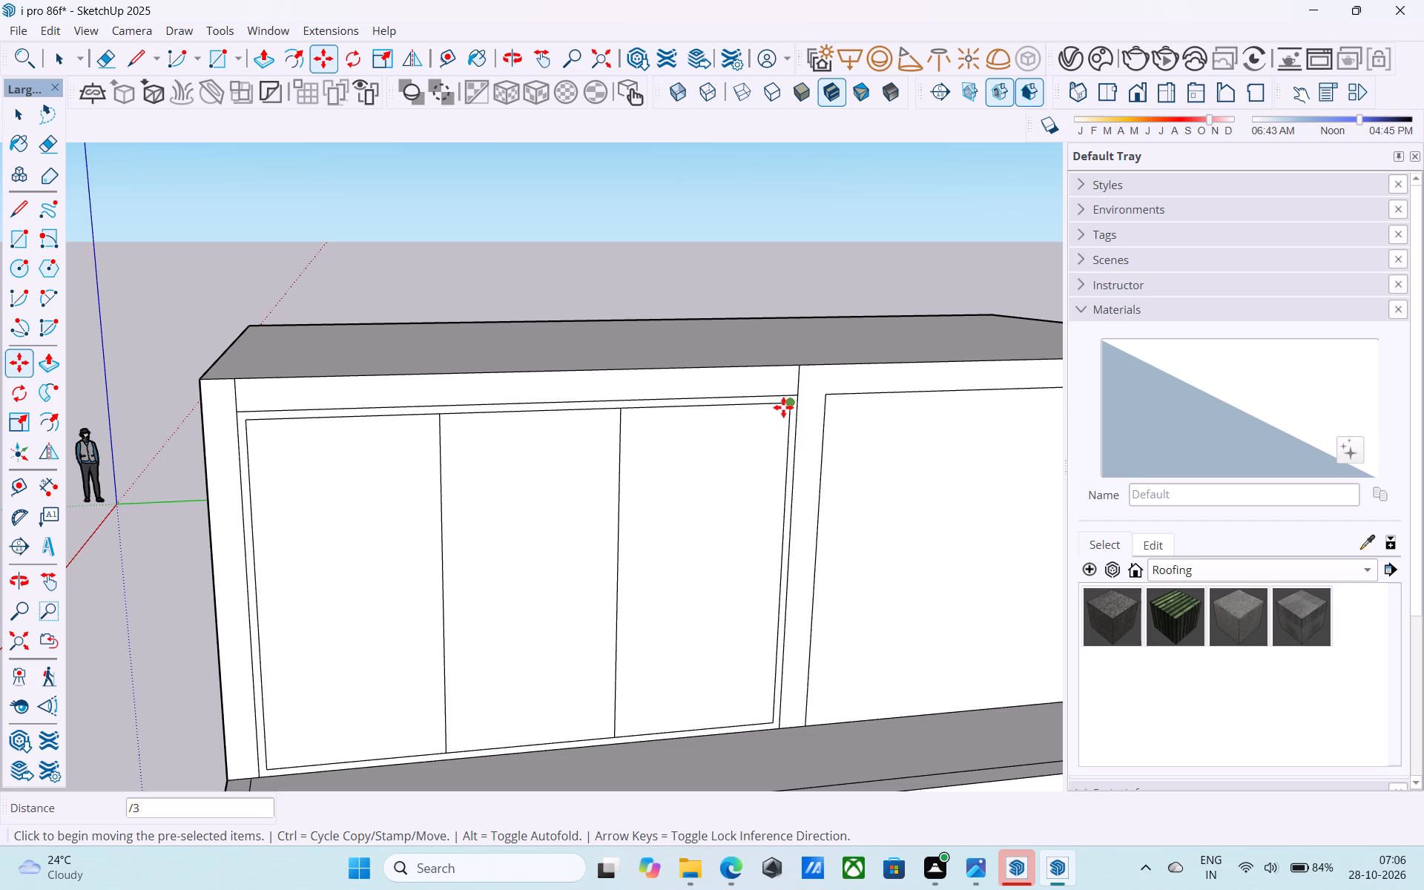
Offset the middle bay's outline 3" inward.
key("space")
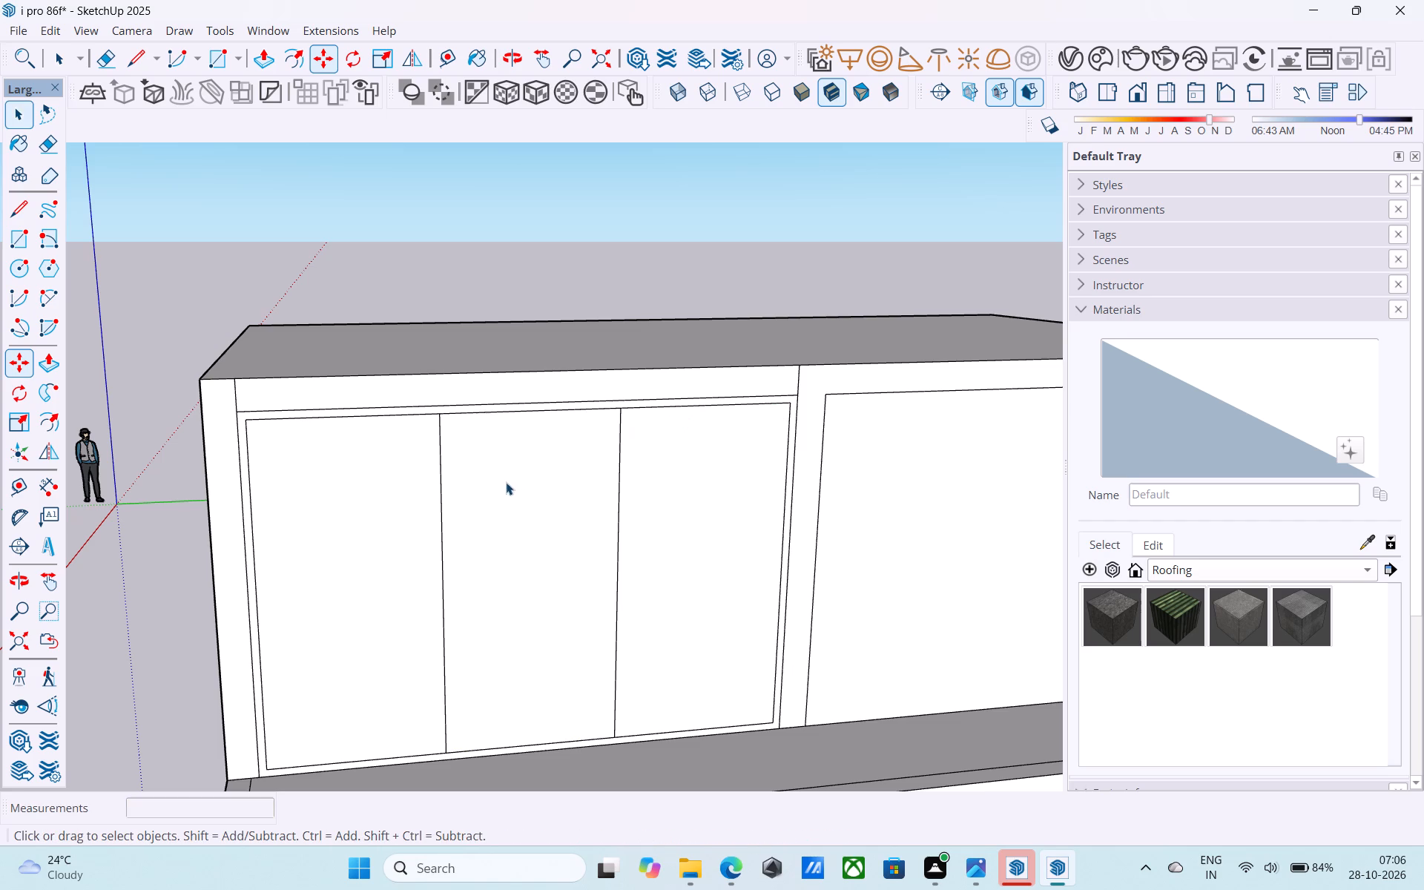
left_click(507, 532)
key("f")
left_click(507, 532)
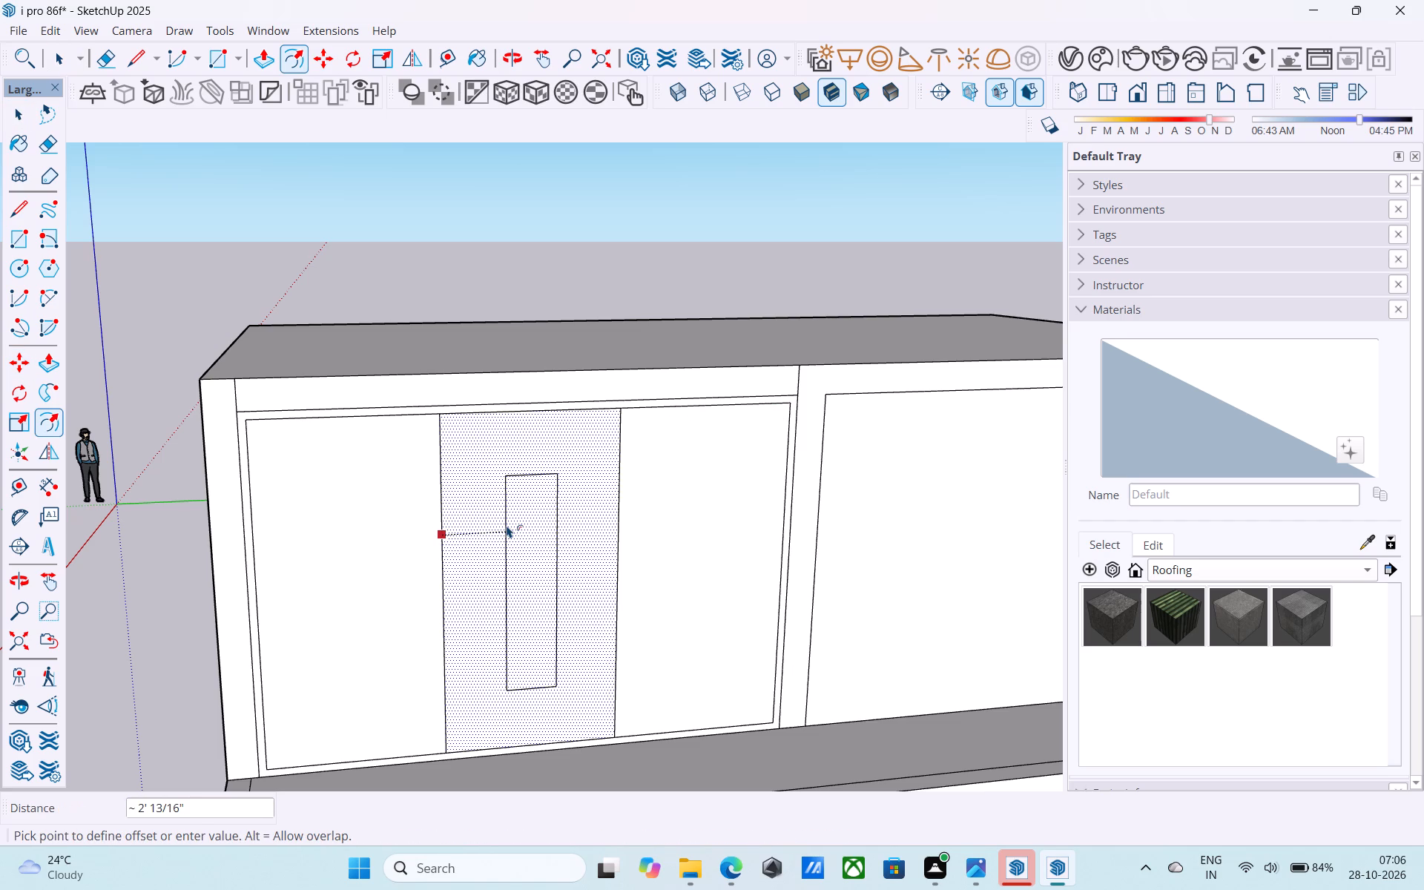
key("3")
key("shift+quotedbl")
key("Return")
key("space")
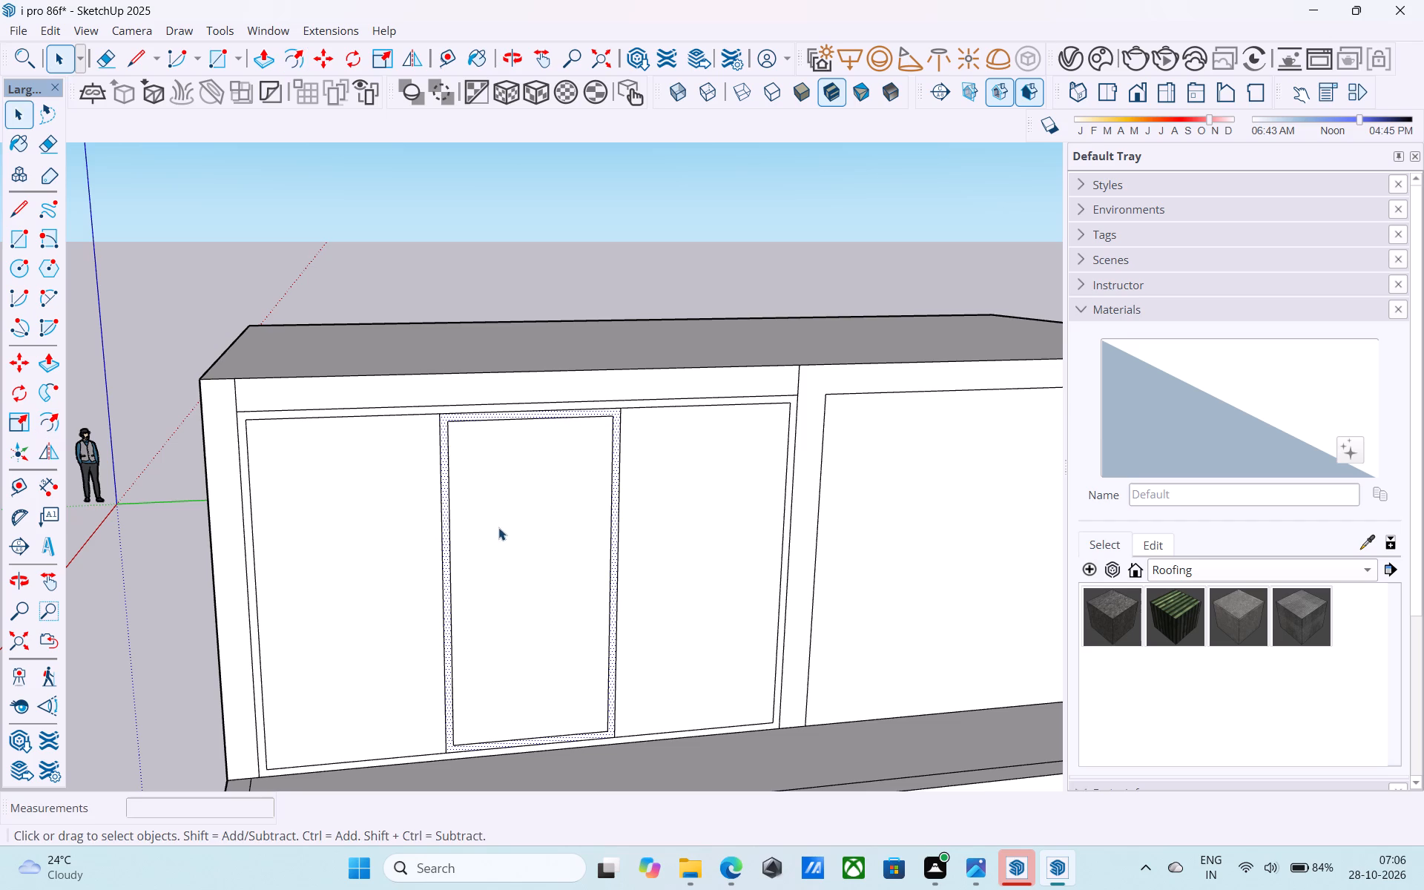
Draw 3" vertical lines from the middle bay's two upper inner corners up to the surrounding frame's edge.
middle_click_drag(439, 446, 419, 452, "shift")
scroll(416, 457, "up", 3)
middle_click_drag(417, 457, 395, 417, "shift")
key("l")
scroll(413, 384, "up", 6)
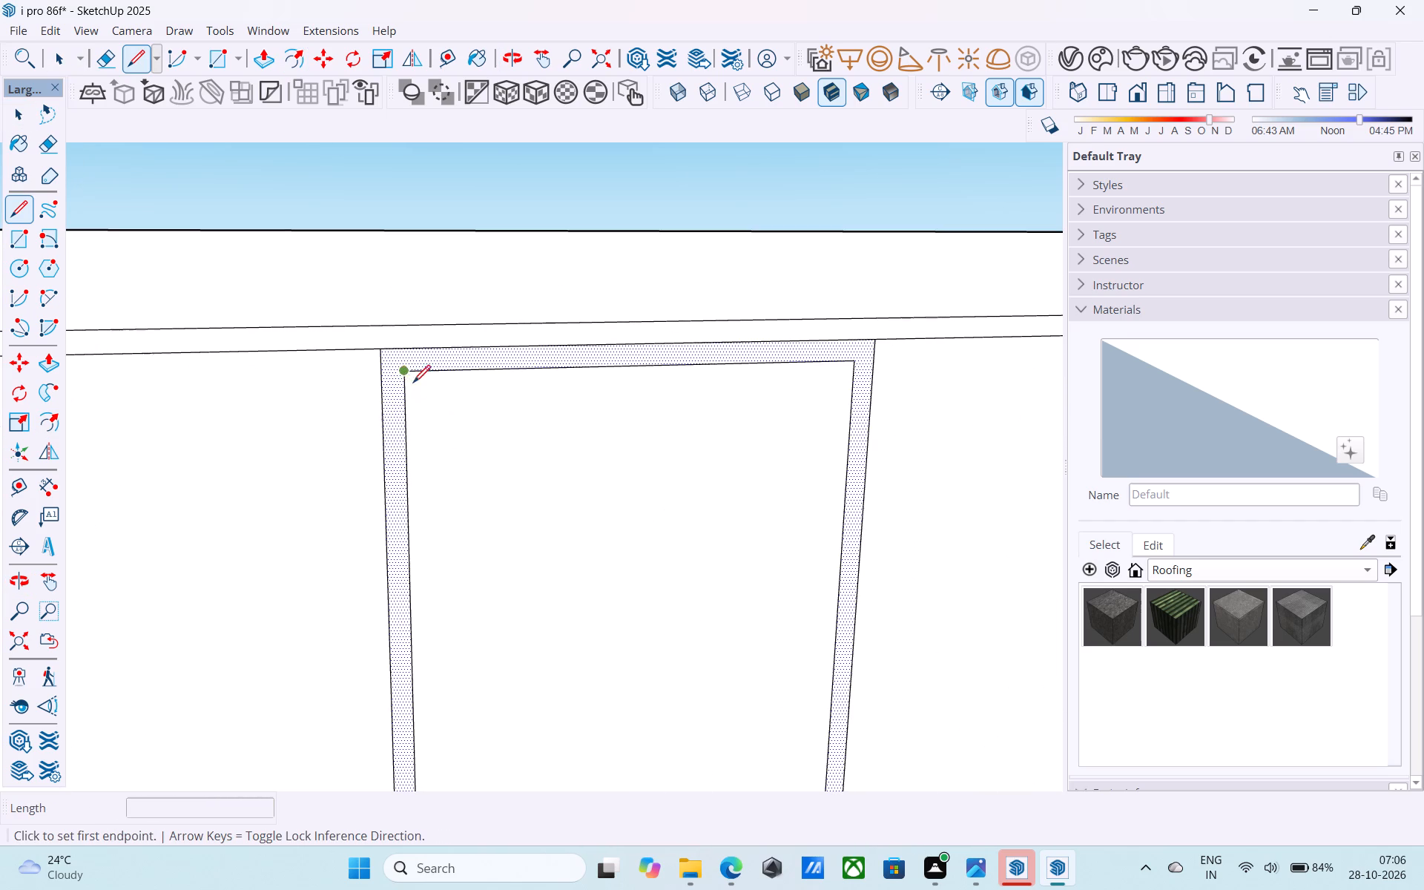
scroll(413, 384, "up", 1)
left_click(410, 371)
left_click(409, 350)
left_click(857, 360)
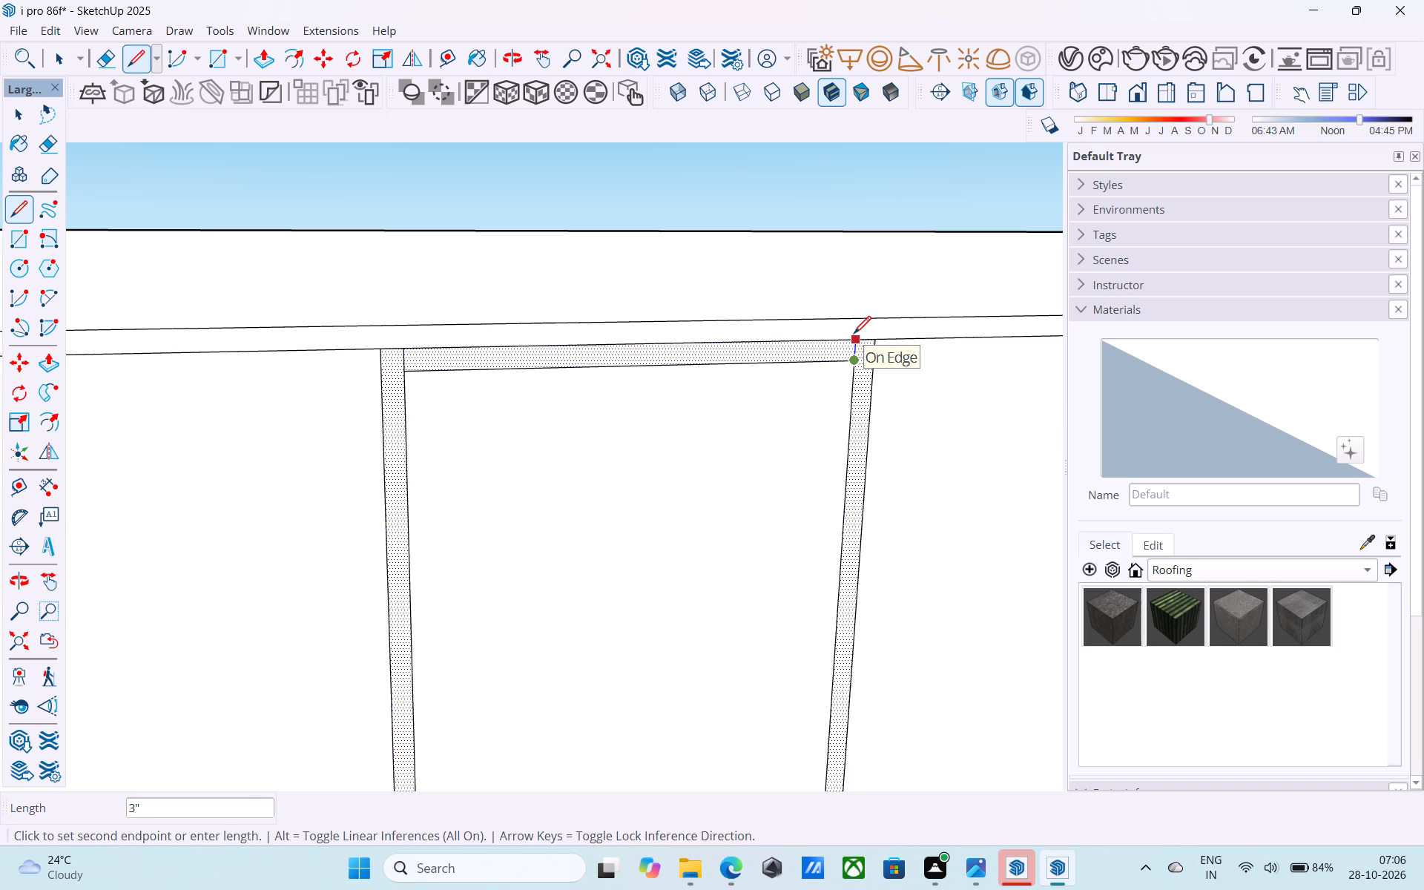
left_click(854, 335)
Draw 3" vertical lines from the middle bay's two lower inner corners down to the surrounding frame's edge.
scroll(854, 332, "down", 13)
middle_click_drag(871, 482, 697, 317, "shift")
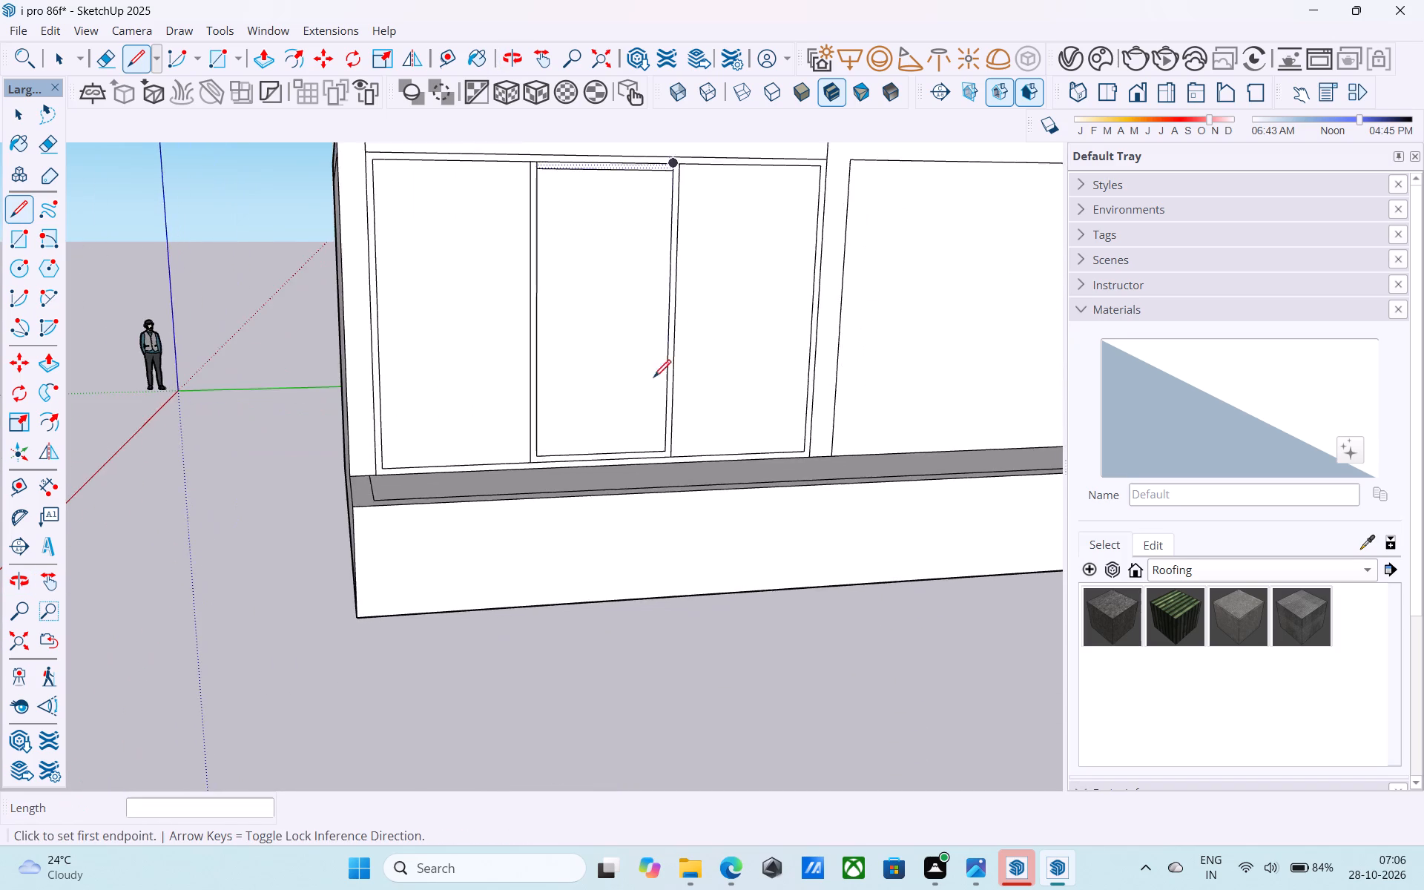
scroll(516, 470, "up", 10)
left_click(567, 451)
left_click(568, 465)
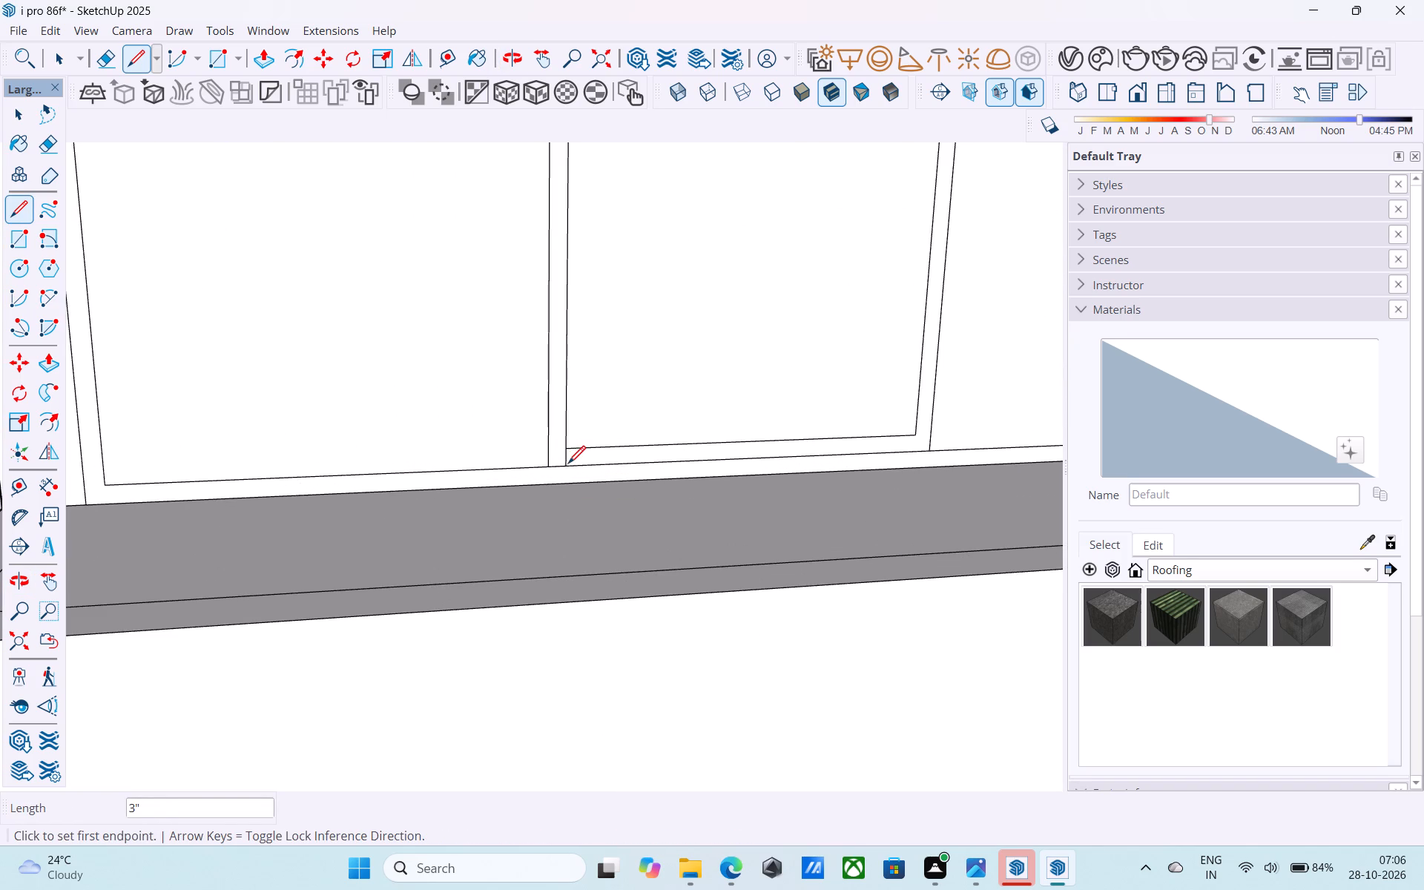
left_click(912, 434)
left_click(916, 452)
Erase the middle bay's lower offset edge and the short segments across the bottoms of both mullions.
key("e")
left_click_drag(827, 446, 823, 432)
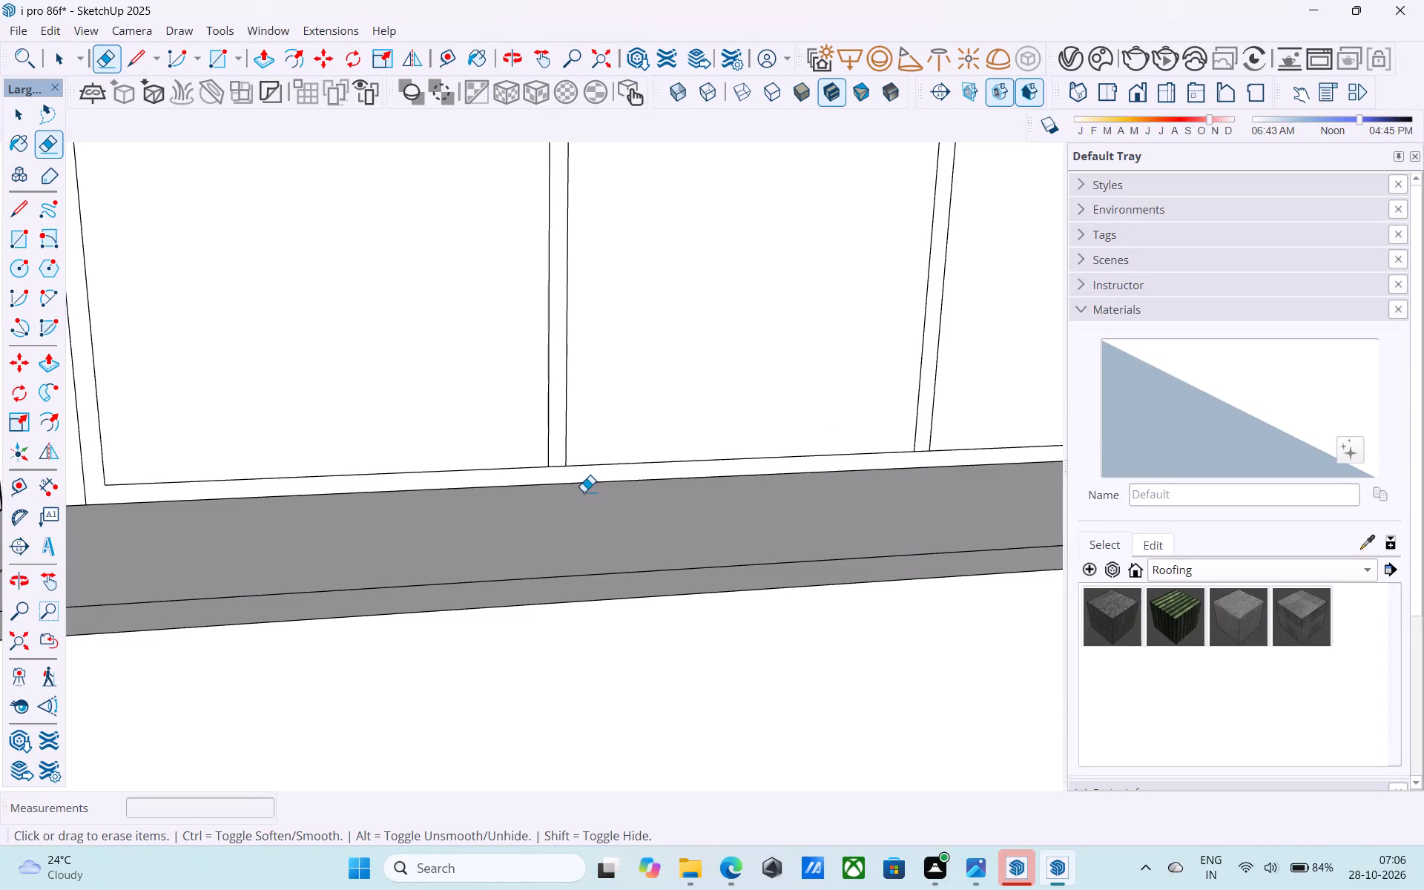
left_click(554, 466)
left_click(925, 451)
Erase the middle bay's upper offset edge and the short segments across the tops of both mullions.
scroll(925, 452, "down", 5)
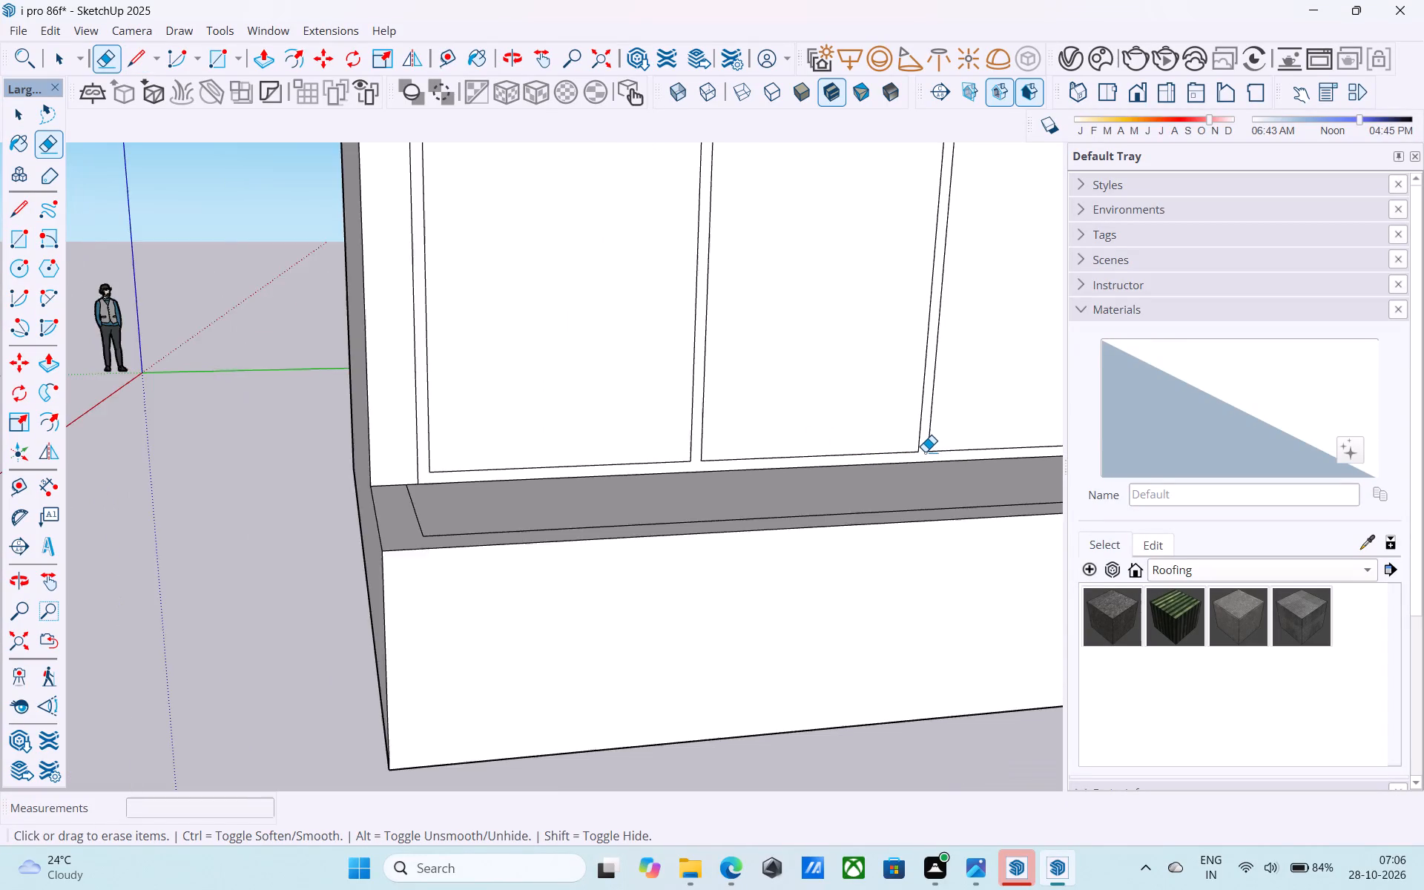
scroll(922, 446, "down", 1)
middle_click_drag(921, 445, 733, 783)
scroll(631, 280, "up", 3)
left_click_drag(630, 291, 636, 280)
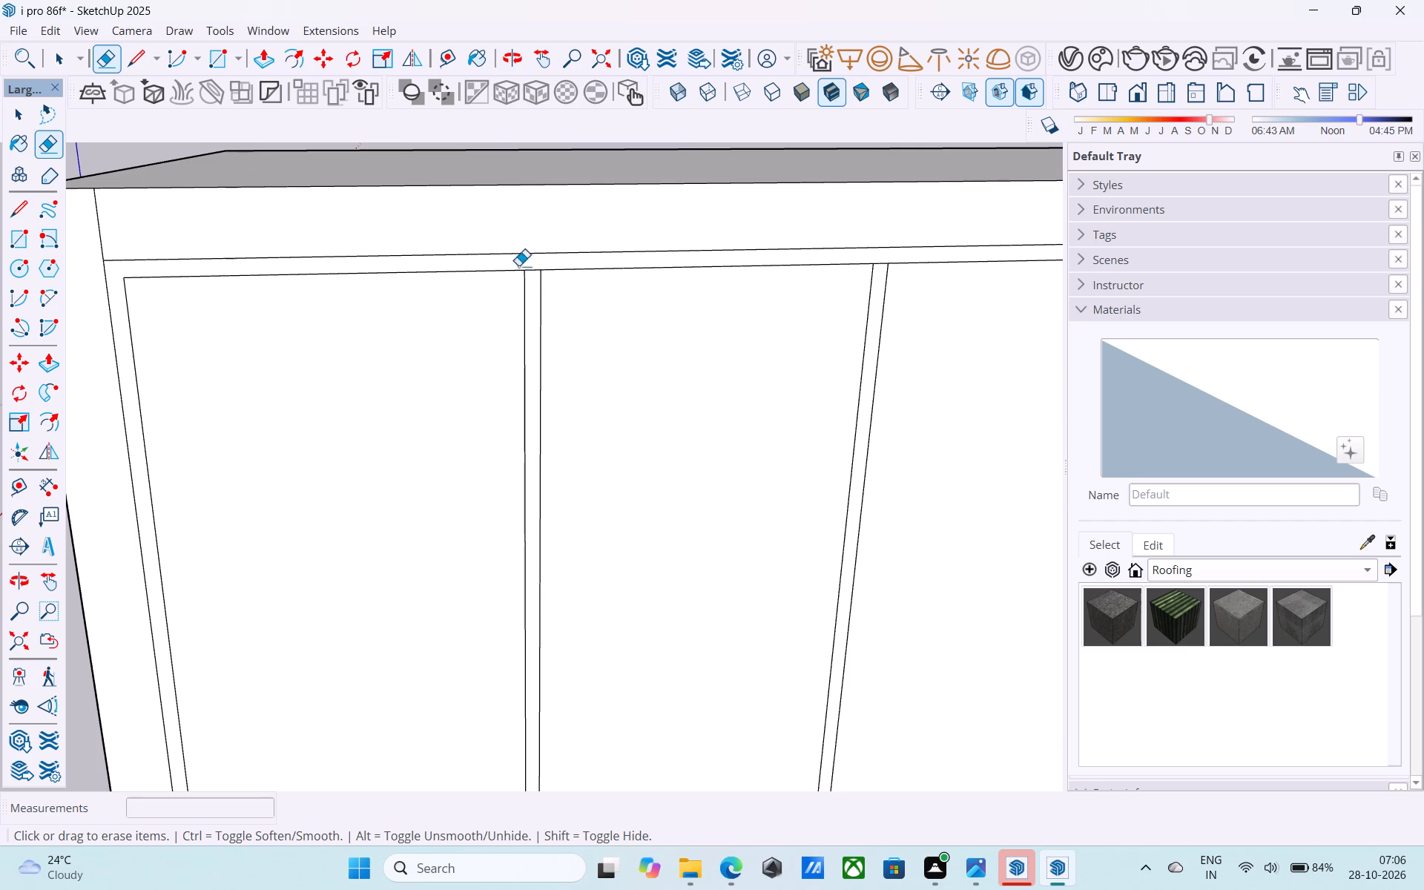
left_click(528, 270)
left_click_drag(880, 266, 880, 264)
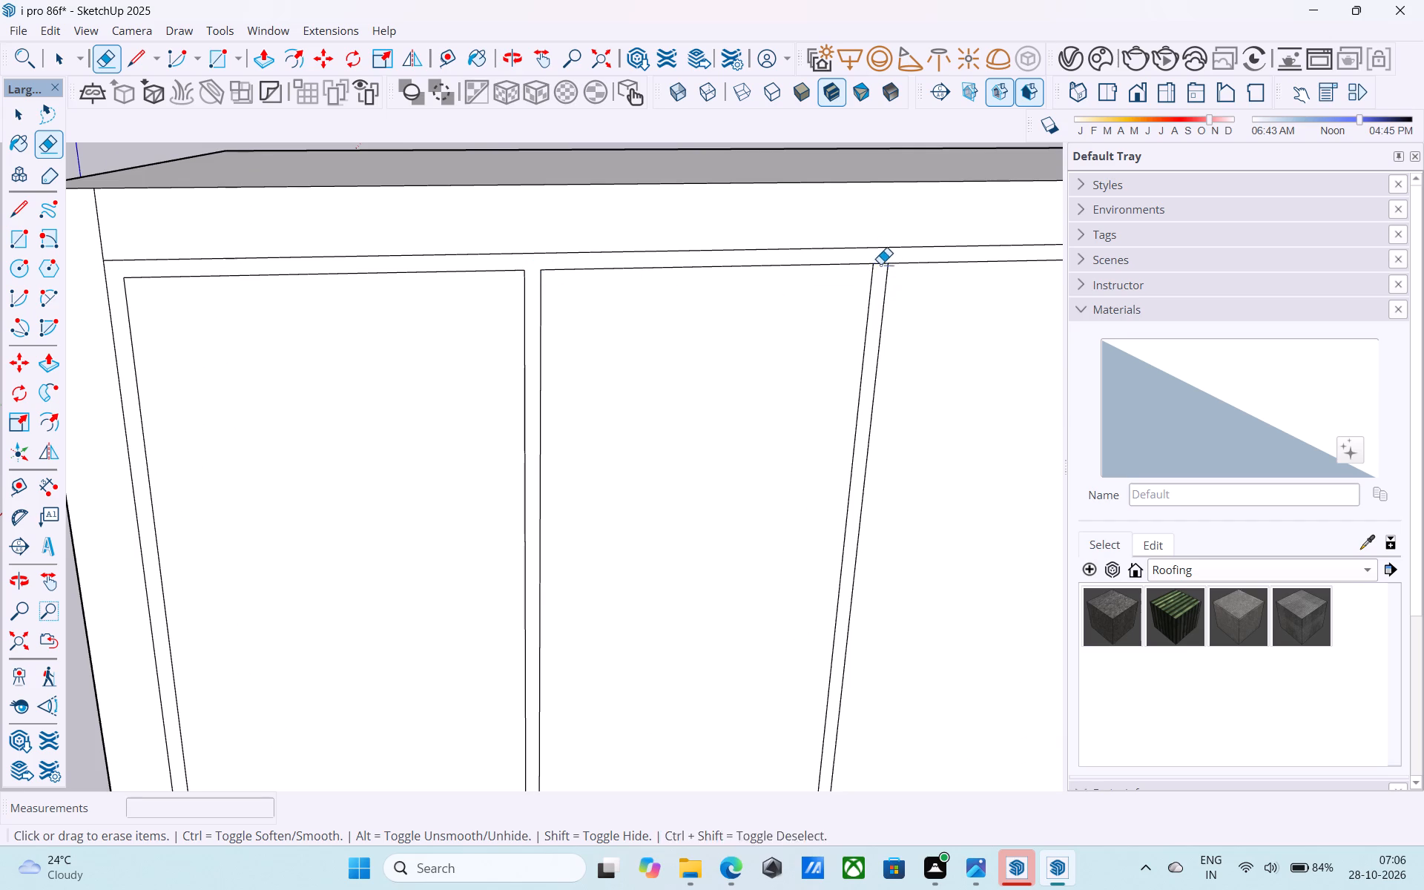
left_click_drag(880, 264, 881, 259)
Save the model.
key("ctrl+s")
key("space")
Examine the building from the side, front and above, including the three-bay frame on the front wall.
scroll(688, 344, "down", 4)
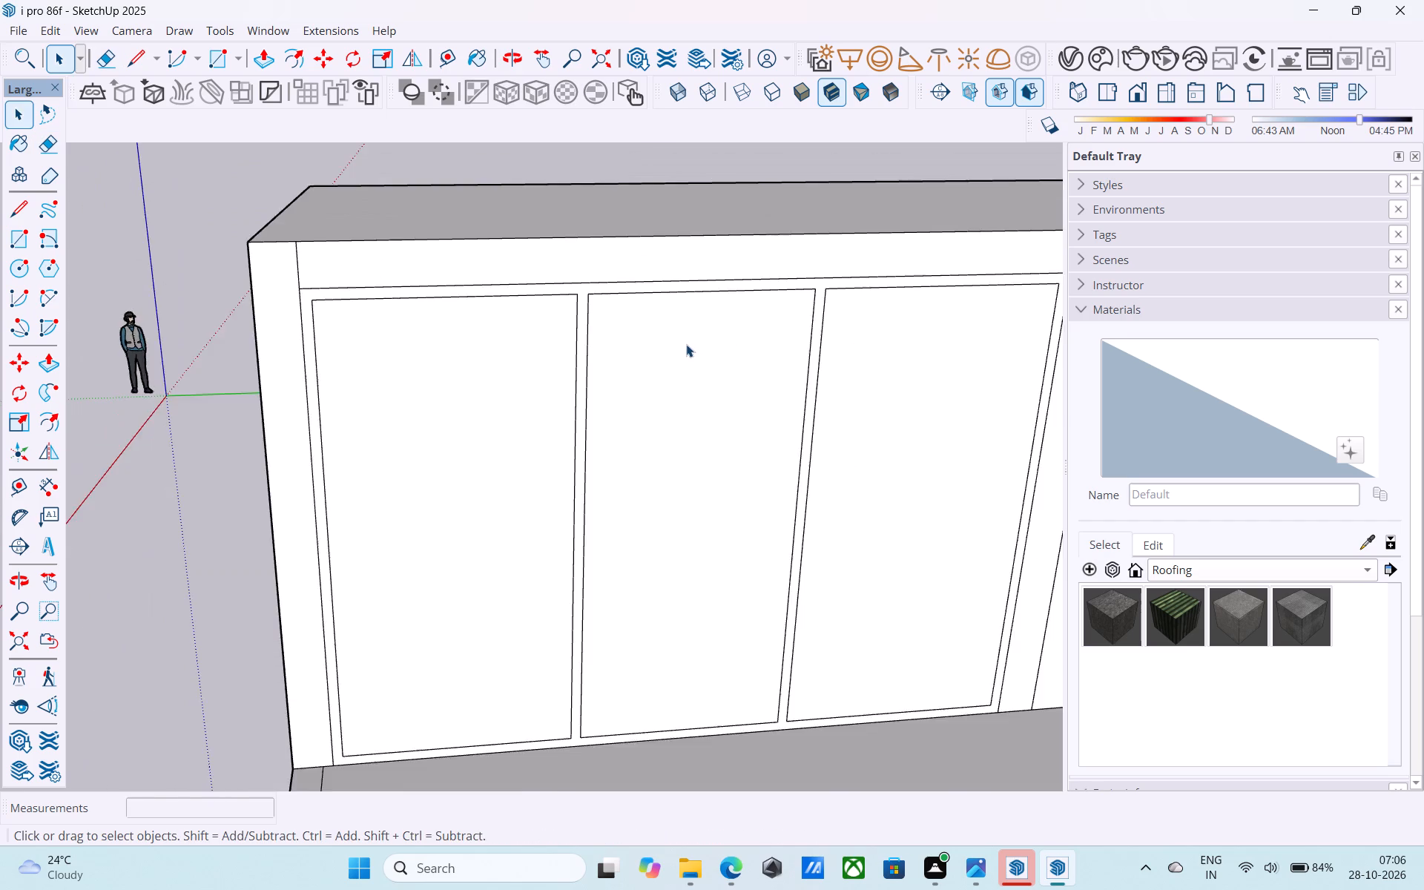
scroll(686, 344, "down", 8)
middle_click_drag(684, 344, 964, 309)
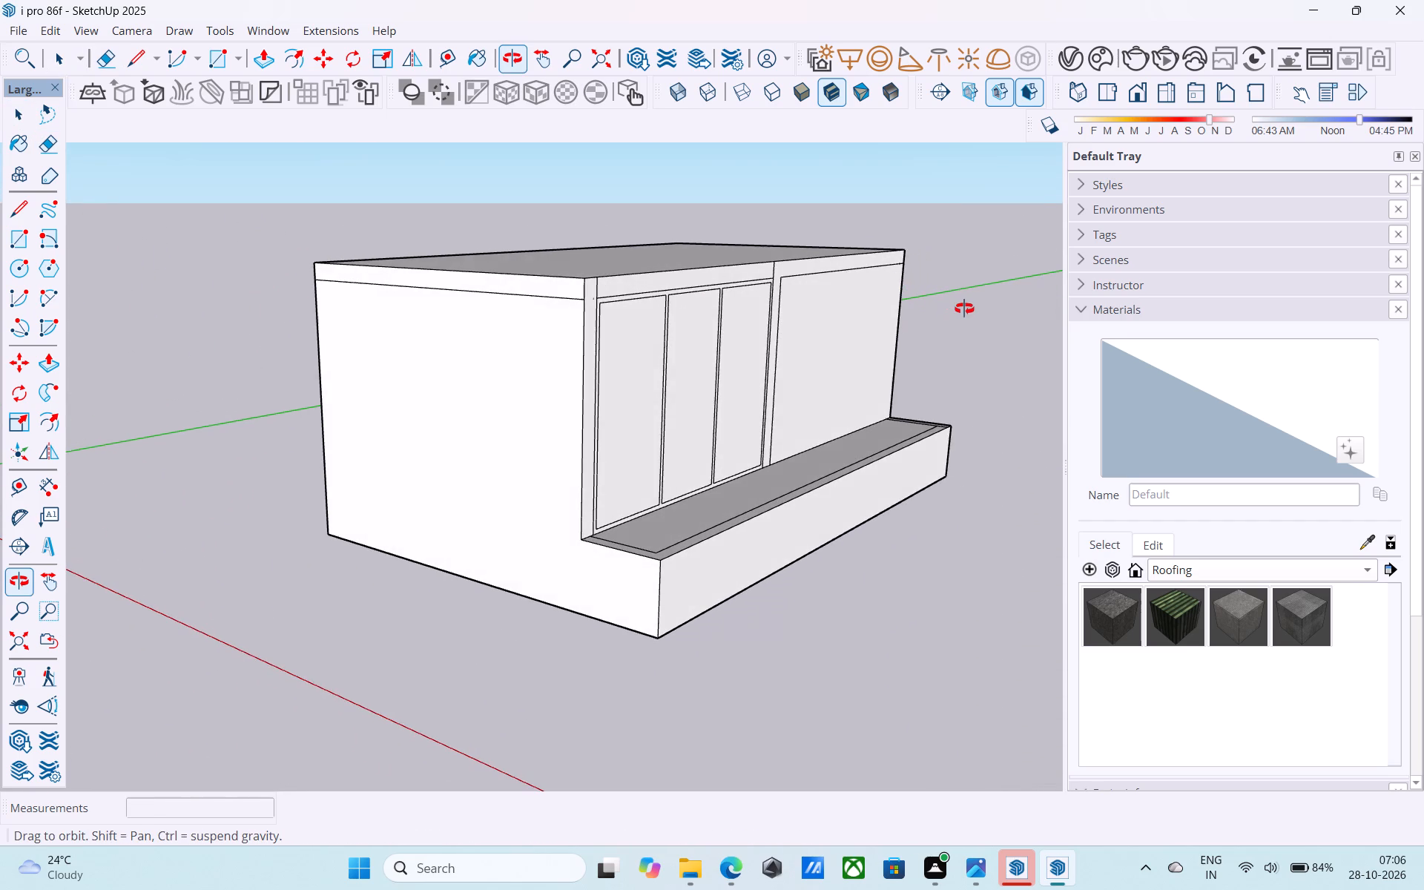
middle_click_drag(964, 309, 797, 355)
middle_click_drag(797, 355, 711, 378, "shift")
scroll(711, 378, "up", 1)
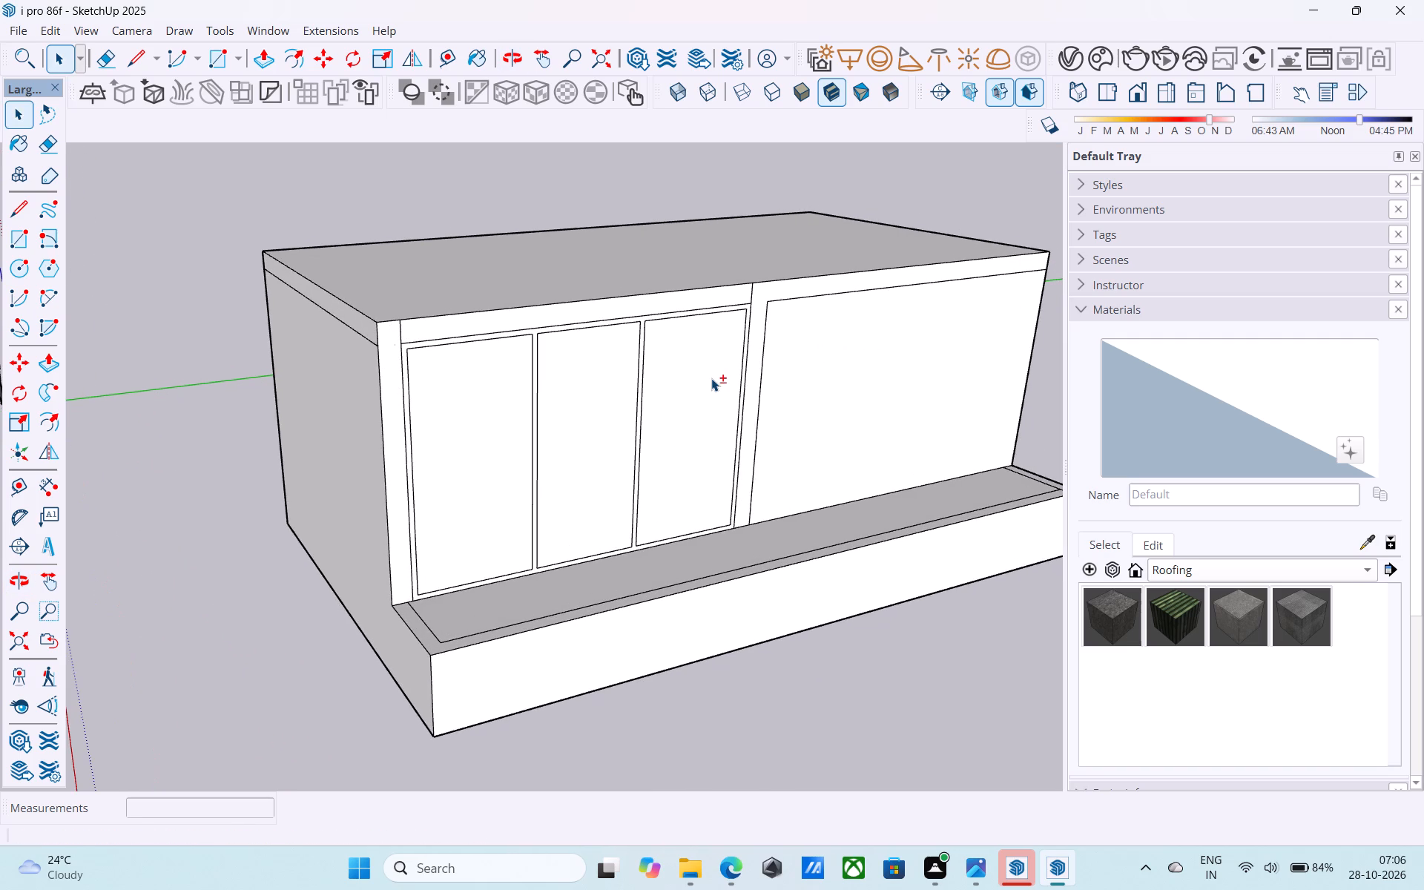
scroll(711, 377, "down", 5)
middle_click_drag(711, 377, 564, 469)
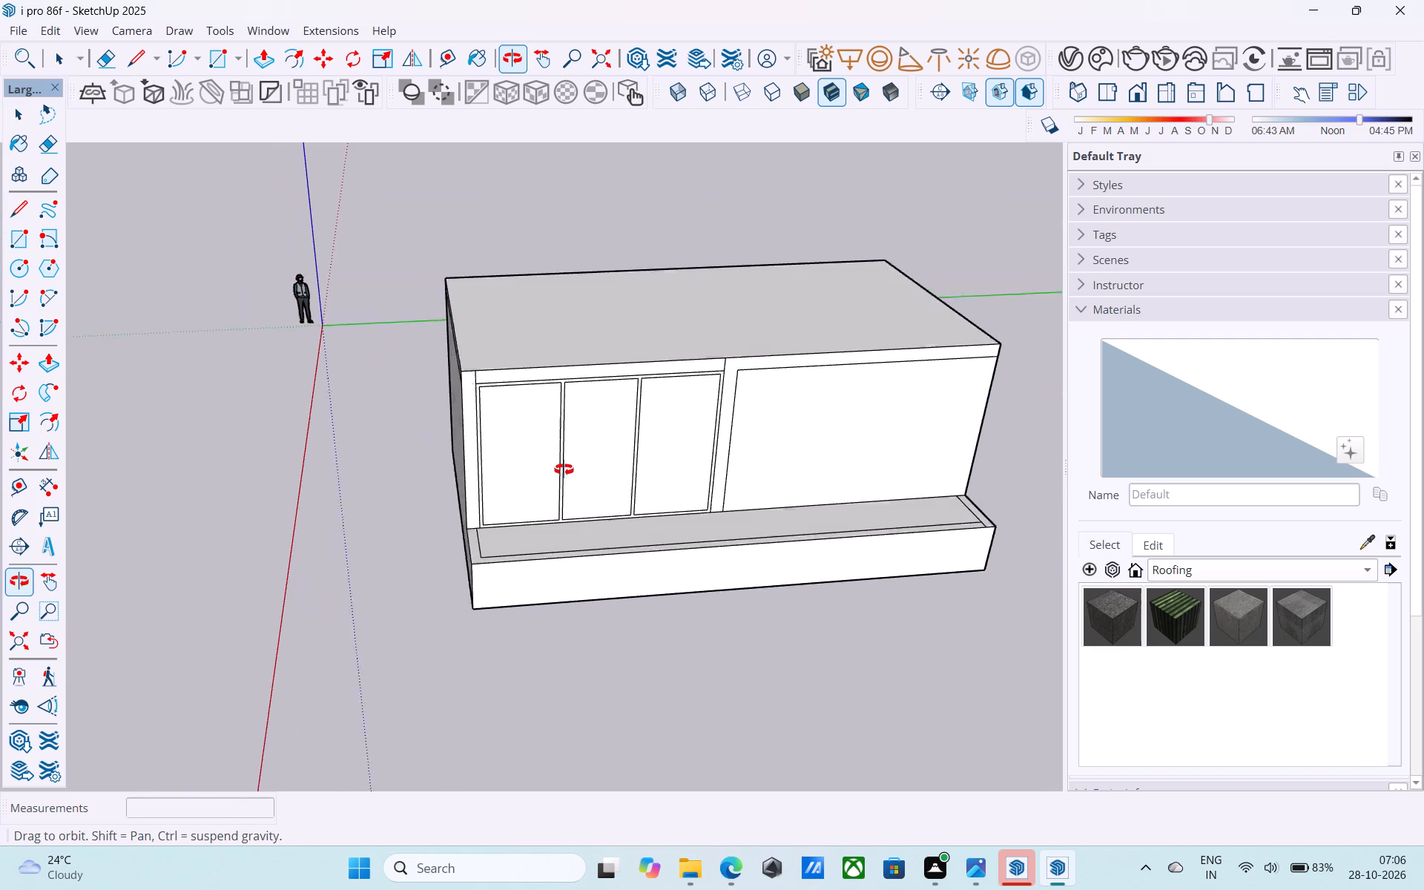
Offset the roof's top face inward by 9" to form a border around its perimeter.
middle_click_drag(564, 469, 561, 477)
middle_click_drag(561, 365, 588, 469)
scroll(590, 395, "up", 4)
left_click(590, 377)
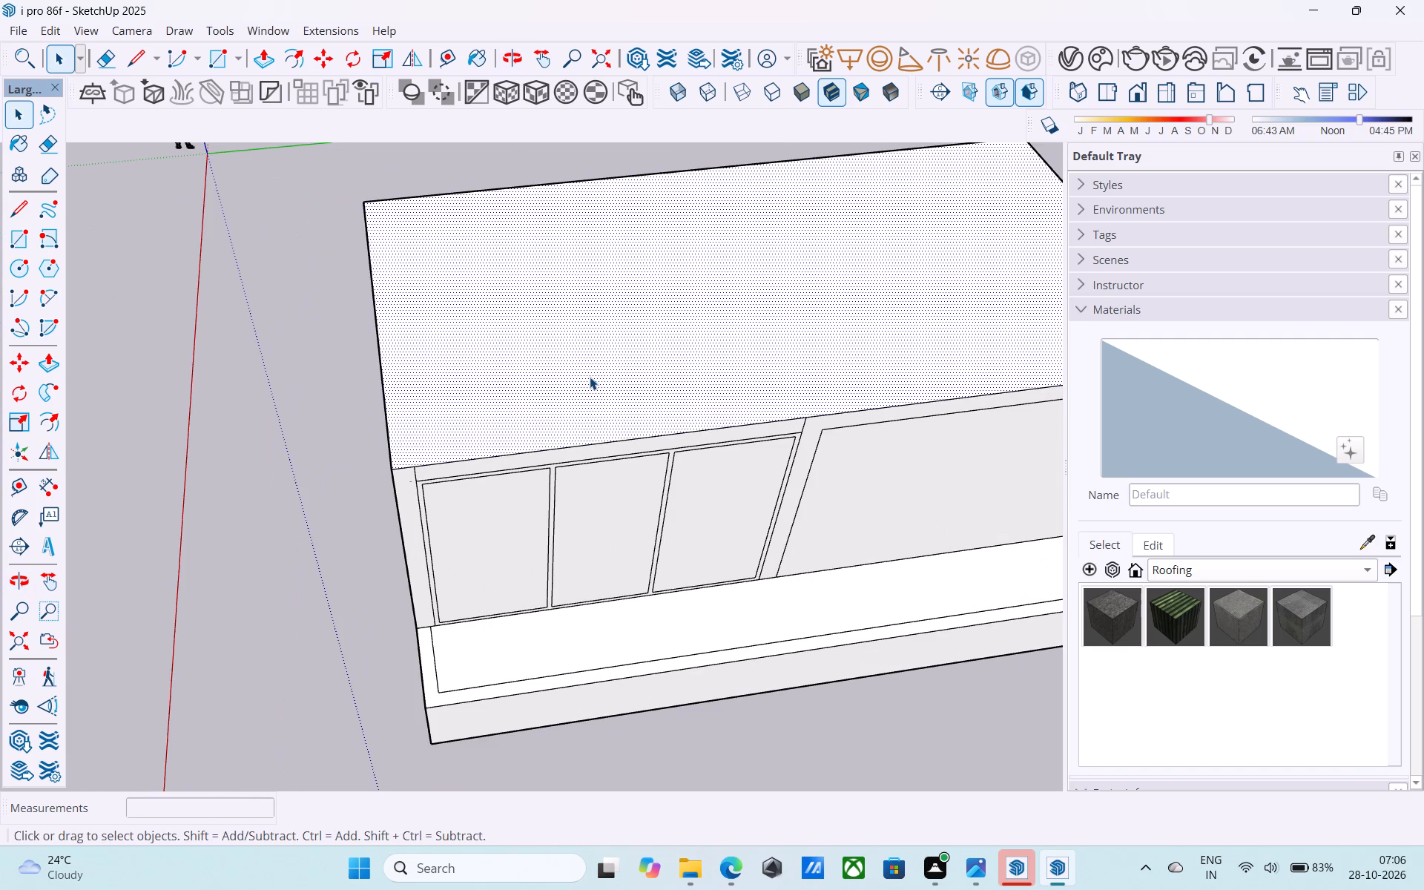
key("f")
left_click(590, 377)
key("9")
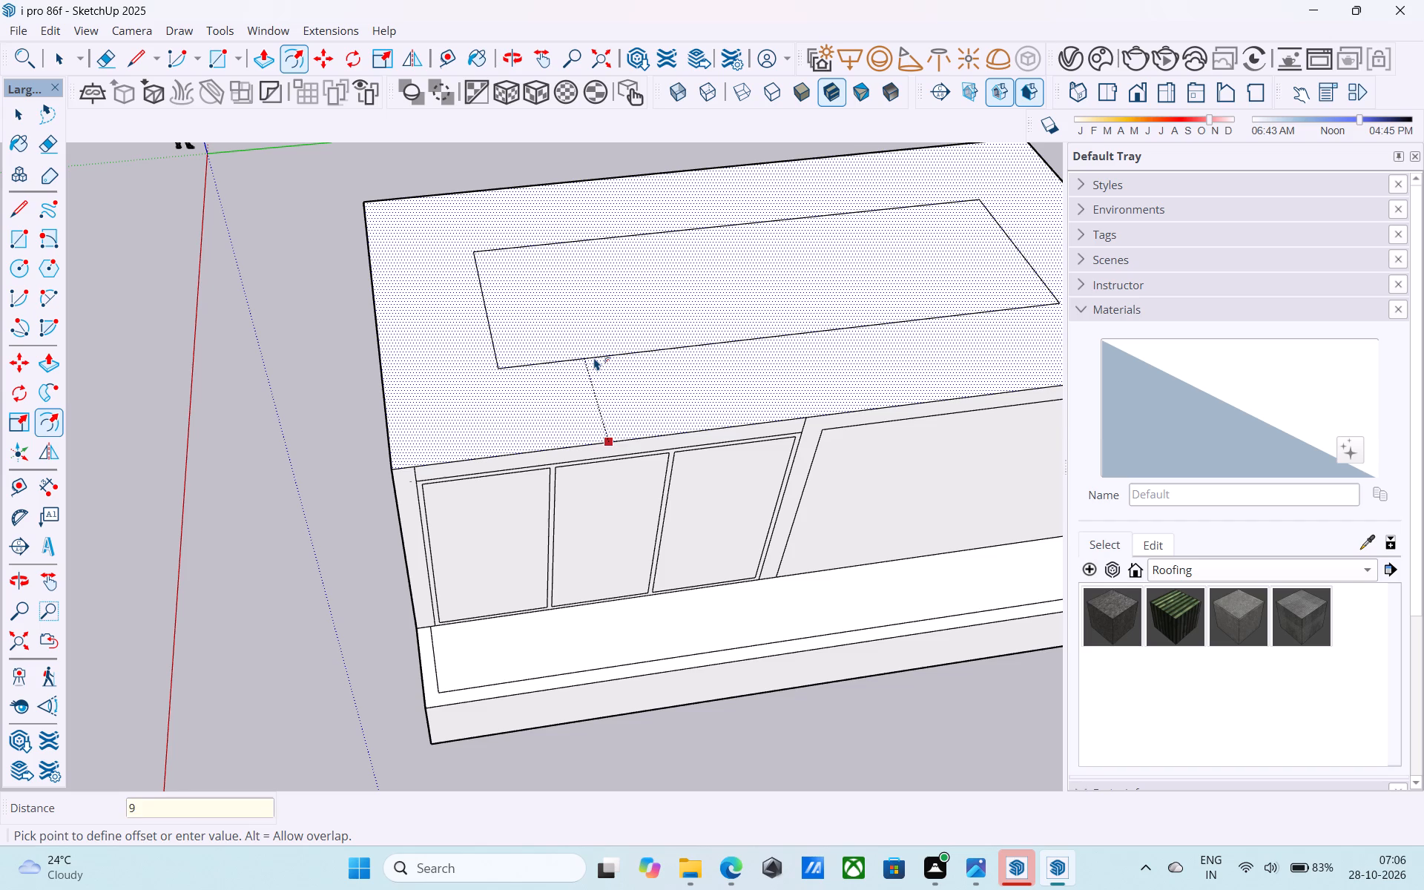
key("shift+quotedbl")
key("Return")
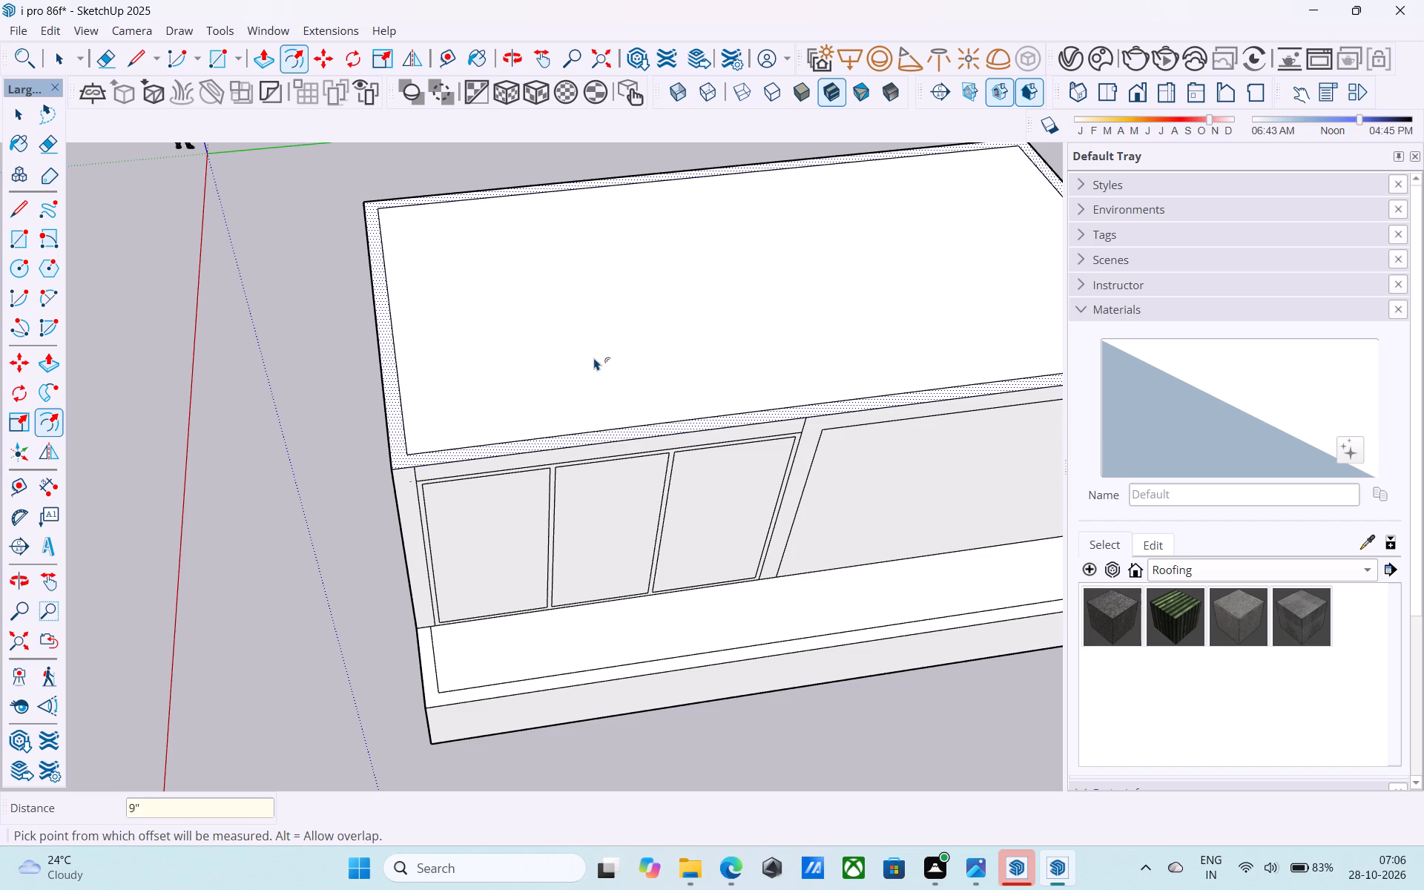
key("space")
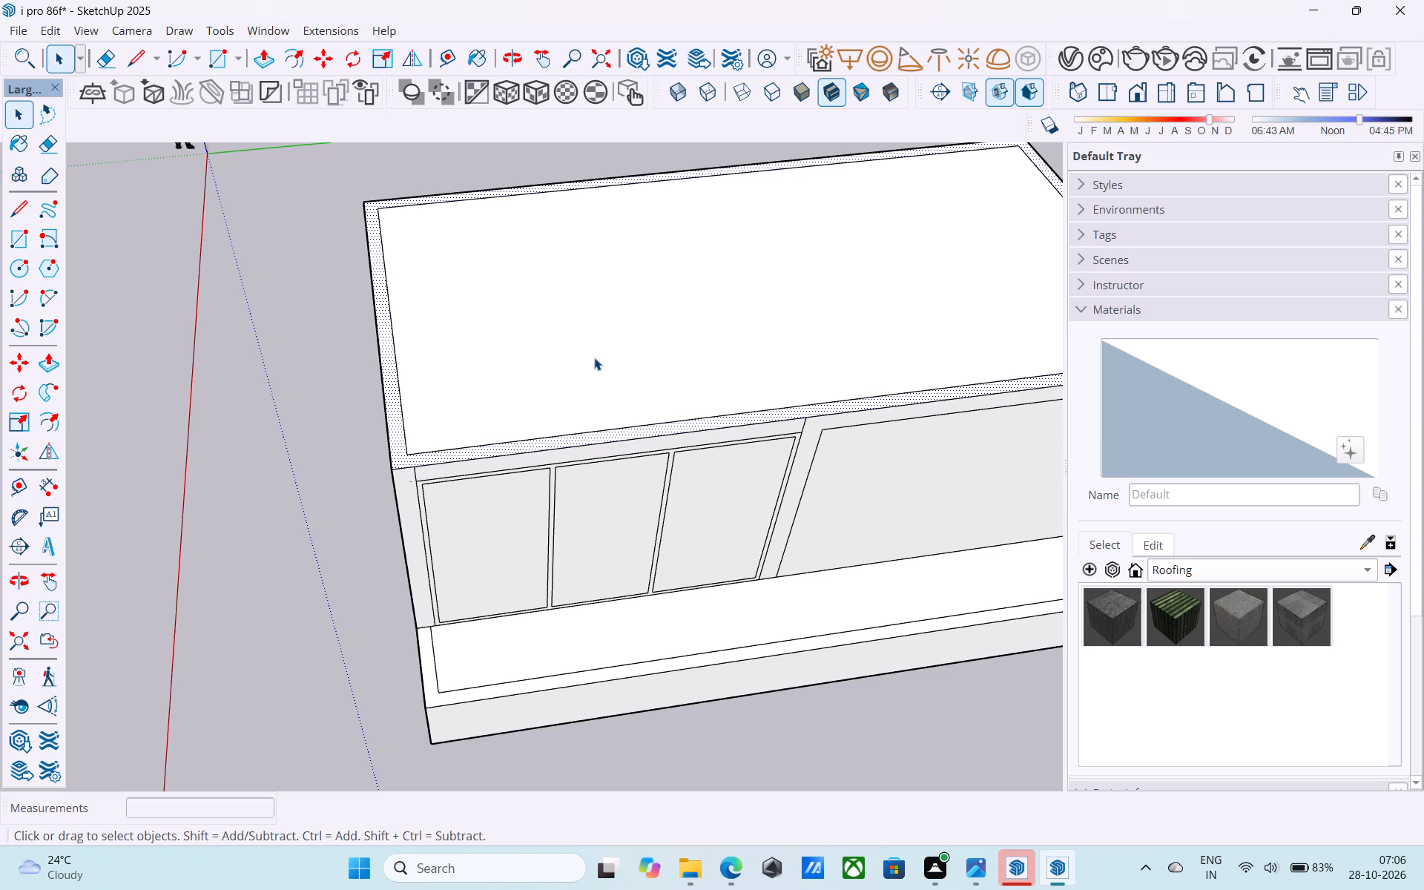
Draw a line straight across the roof from the glazing-side edge of the middle front strip to the rear edge.
scroll(594, 357, "down", 6)
middle_click_drag(594, 357, 530, 405, "shift")
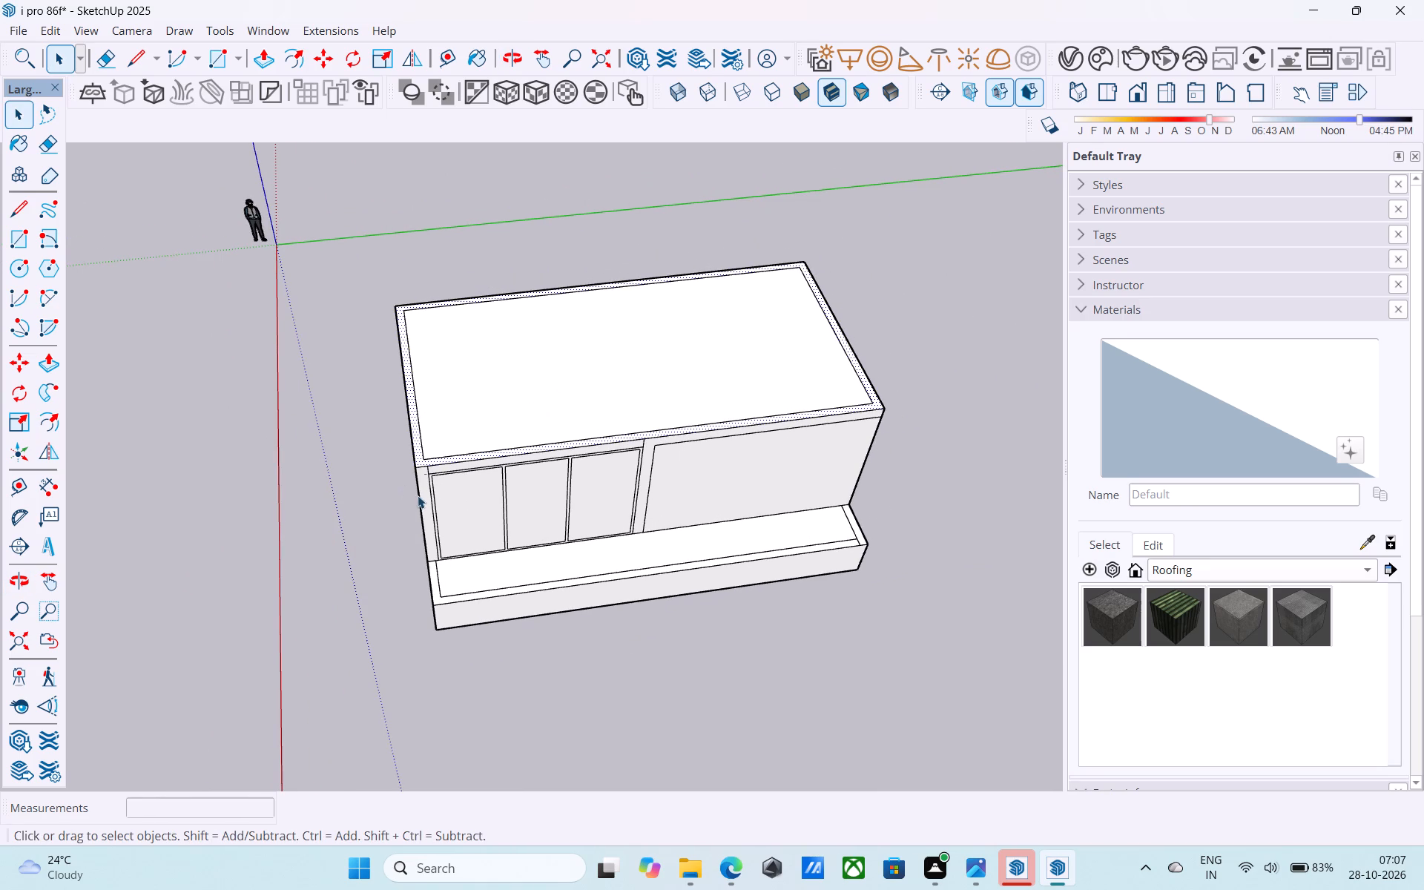
middle_click_drag(435, 478, 437, 458)
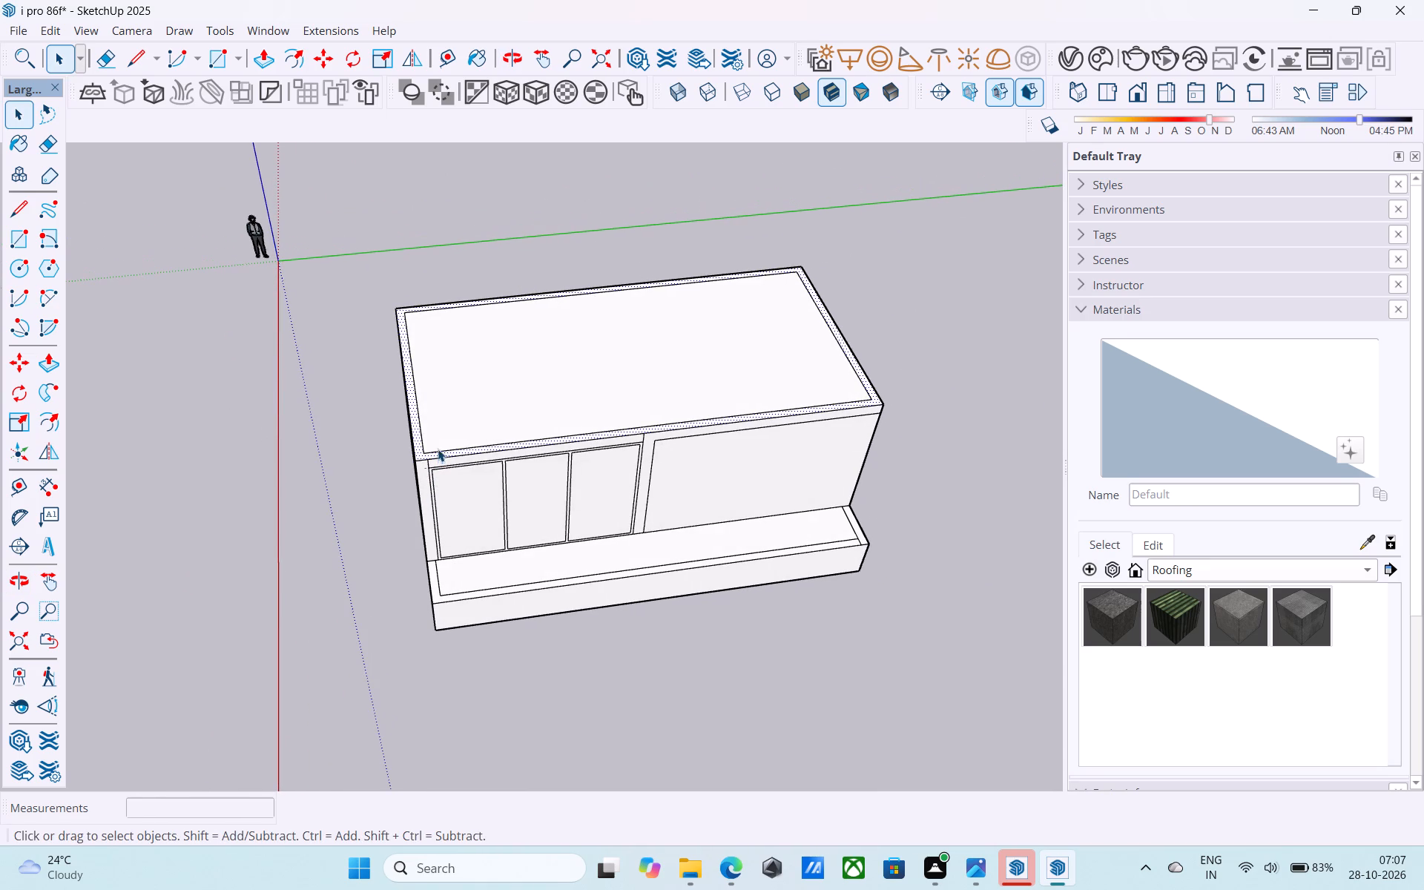
scroll(438, 440, "up", 2)
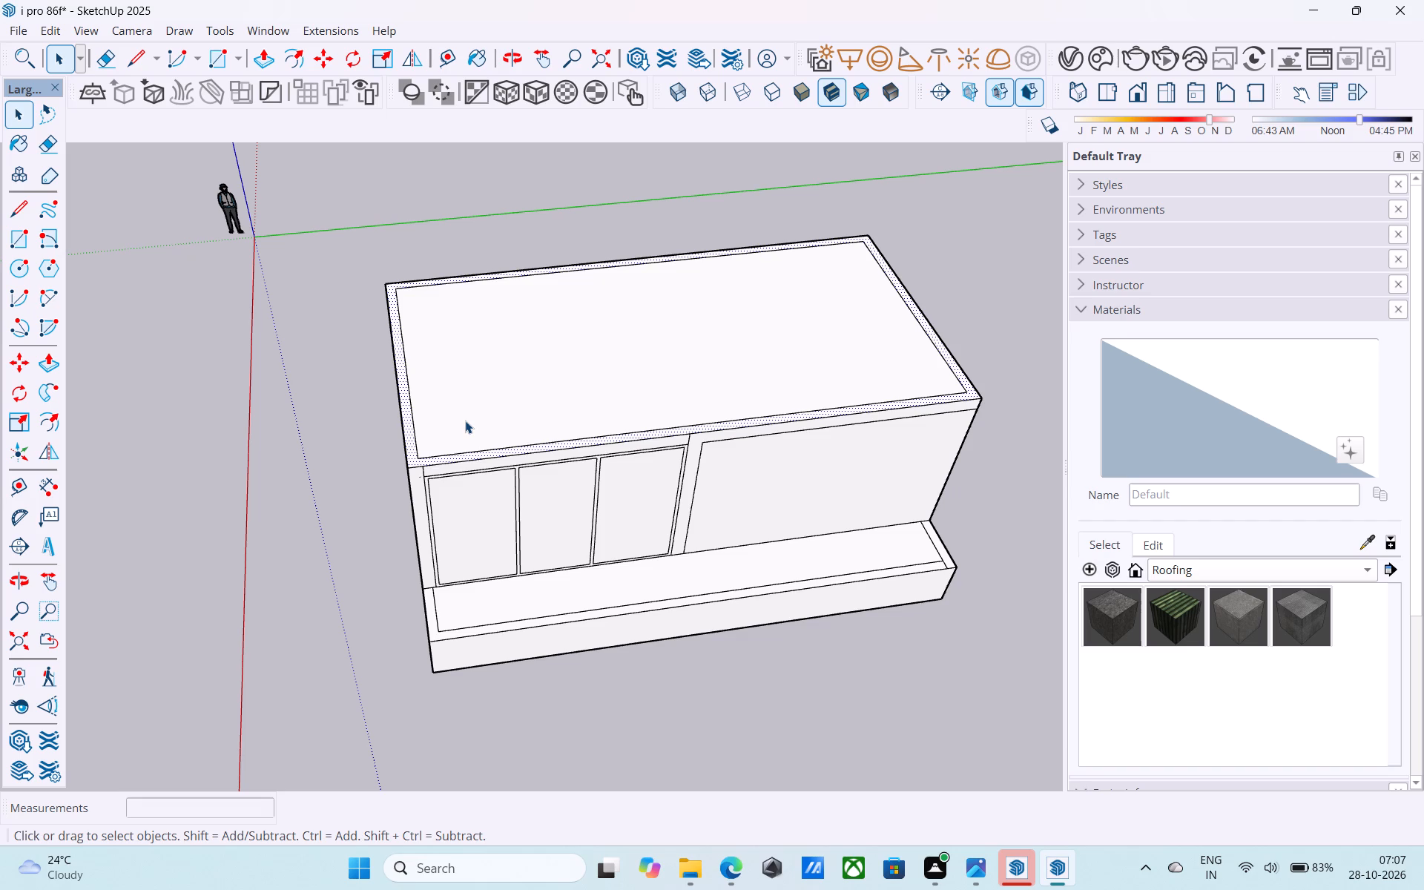
scroll(645, 421, "up", 3)
key("l")
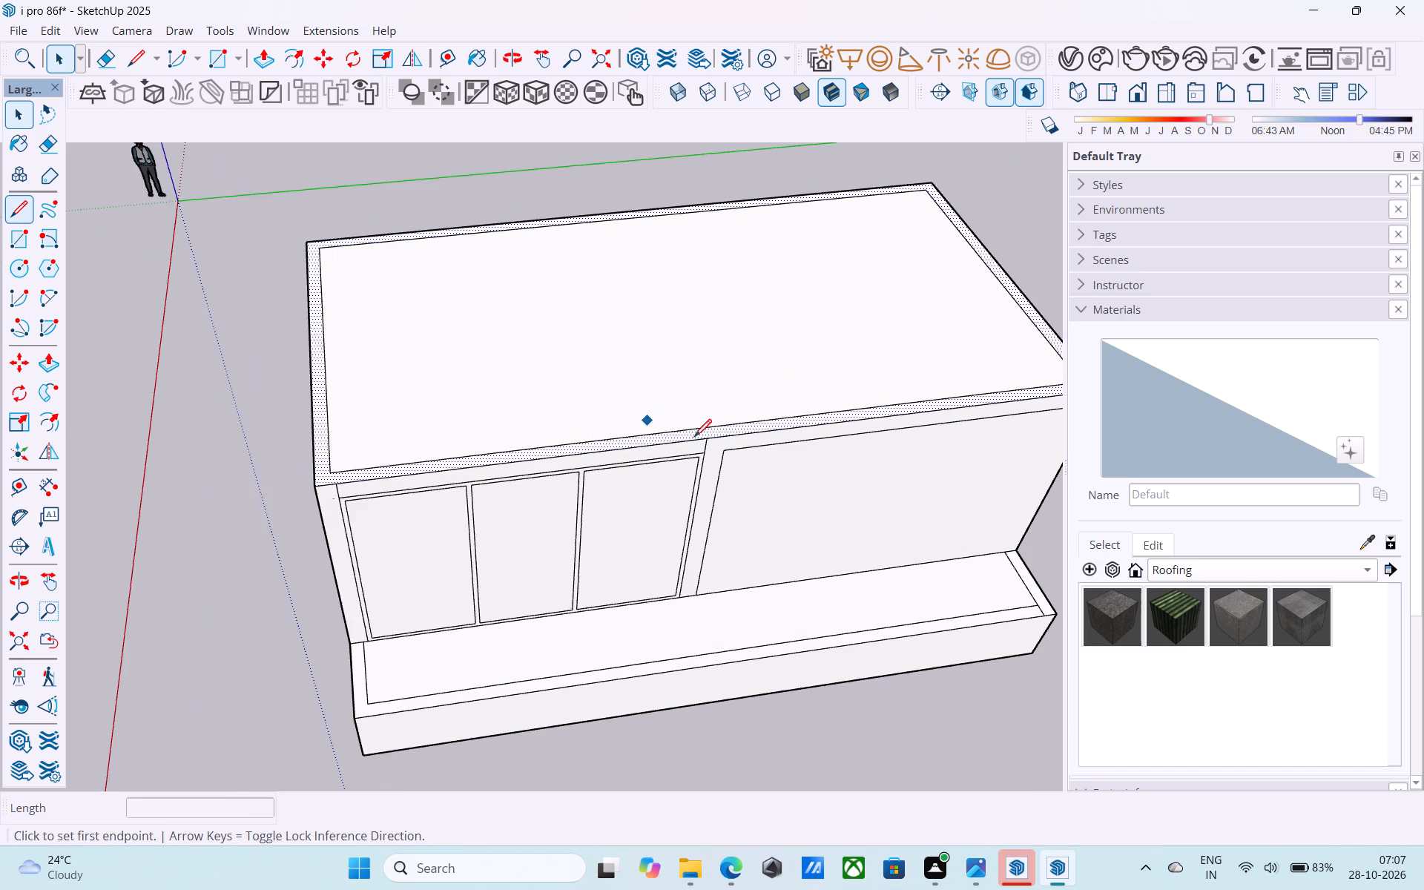
scroll(712, 446, "up", 4)
left_click(705, 435)
scroll(705, 435, "down", 6)
middle_click_drag(705, 435, 703, 518)
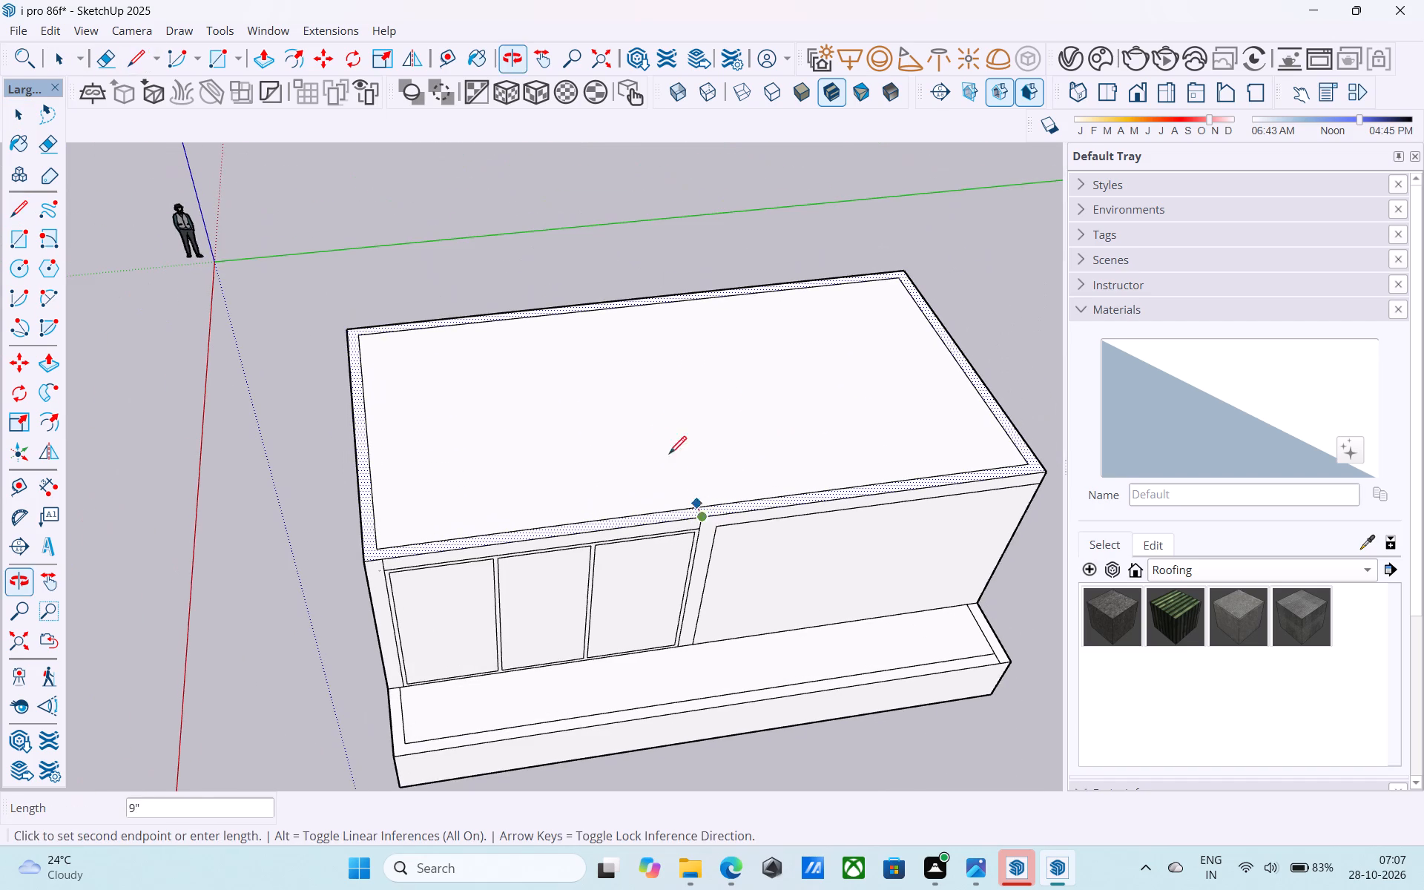
scroll(620, 294, "up", 4)
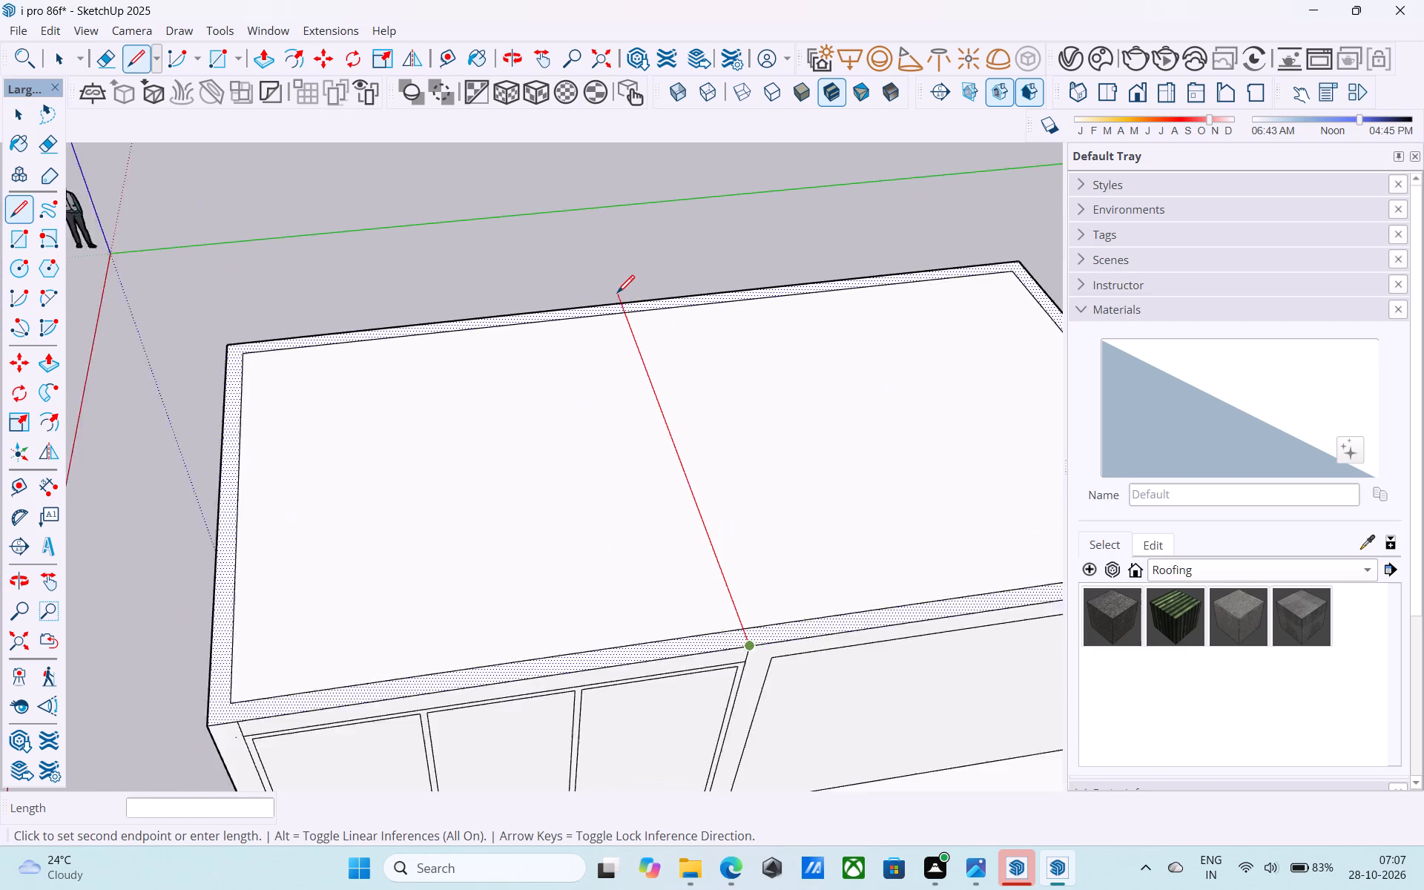
left_click(617, 301)
scroll(701, 425, "down", 5)
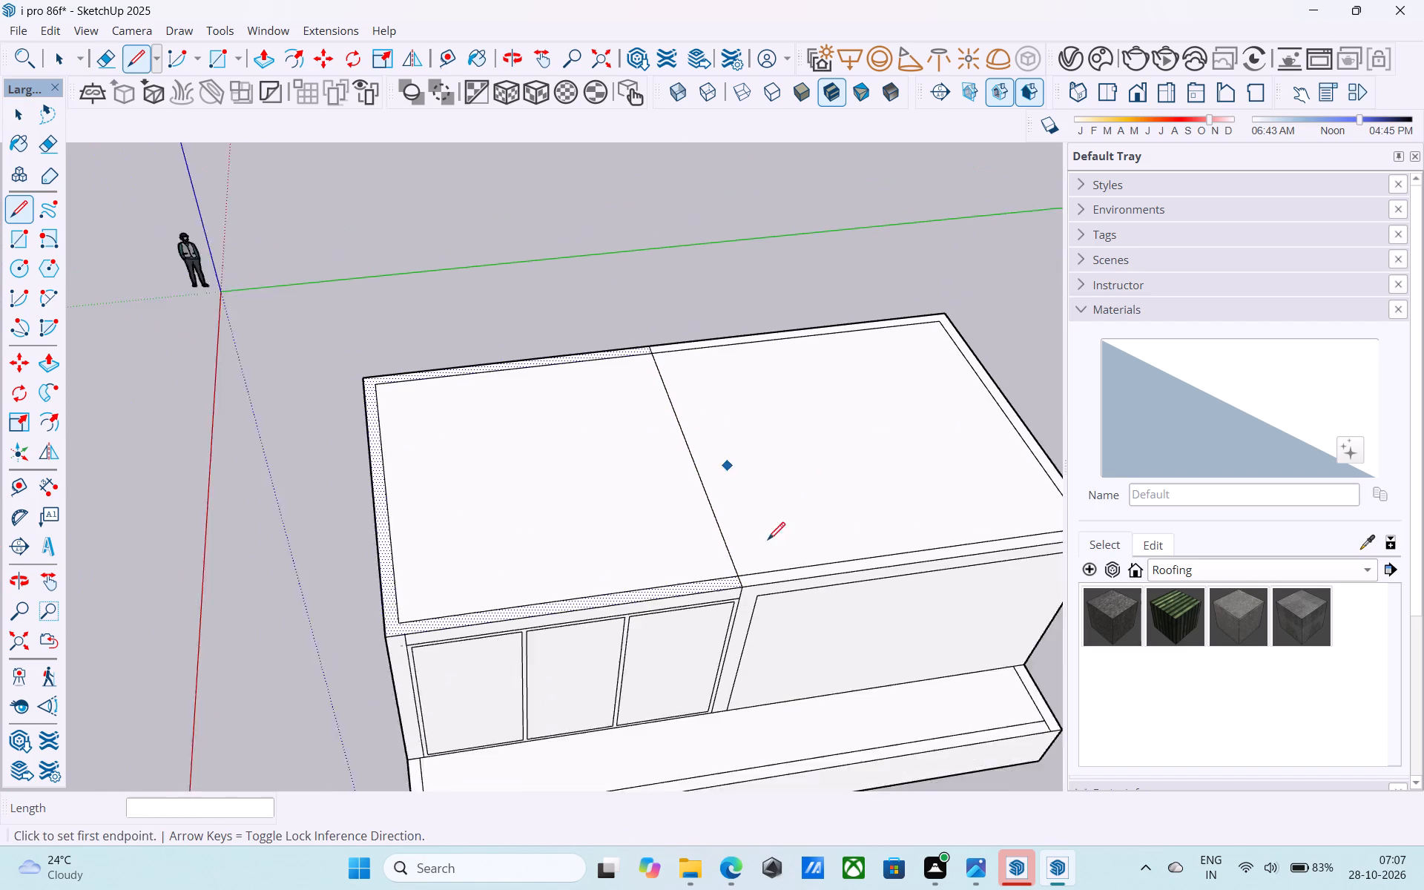
Extend the middle strip's other edge up to the roof and straight across it to the rear edge.
scroll(771, 551, "up", 1)
left_click(765, 598)
scroll(765, 598, "up", 7)
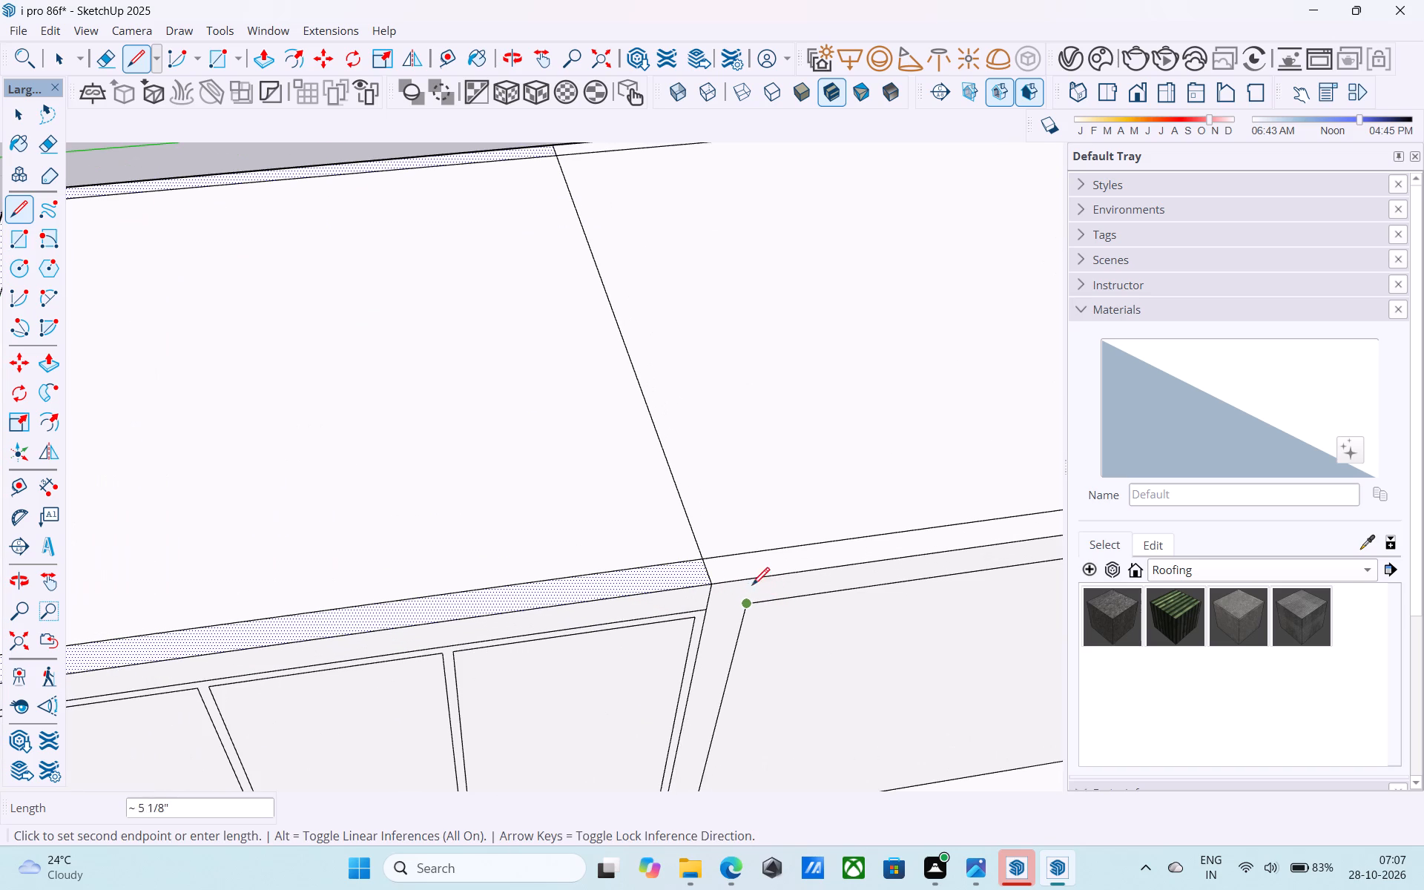
left_click(754, 580)
left_click(754, 576)
scroll(672, 409, "down", 5)
middle_click_drag(672, 409, 702, 535)
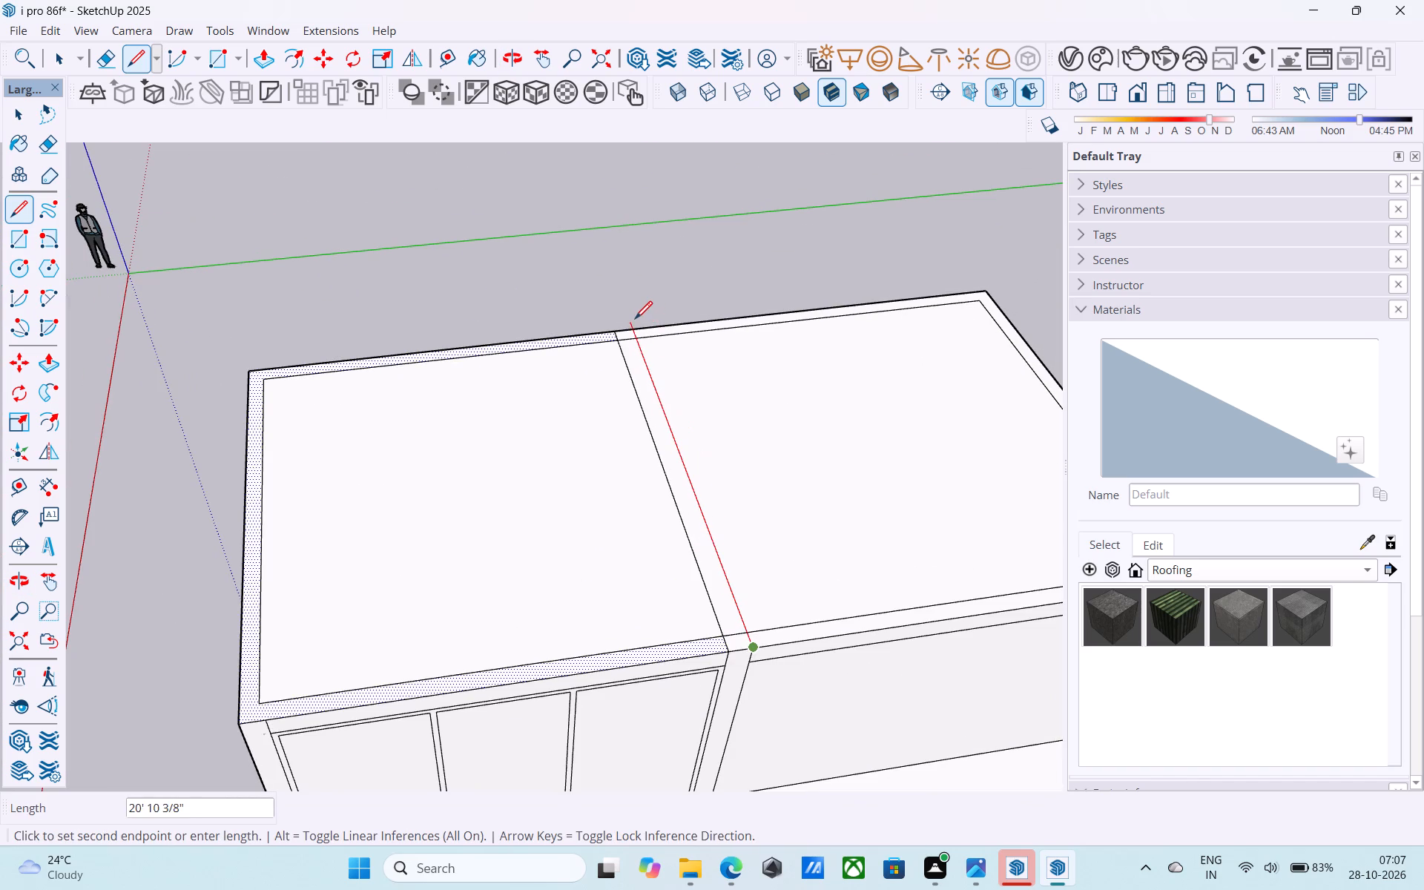
left_click(631, 326)
scroll(631, 326, "down", 5)
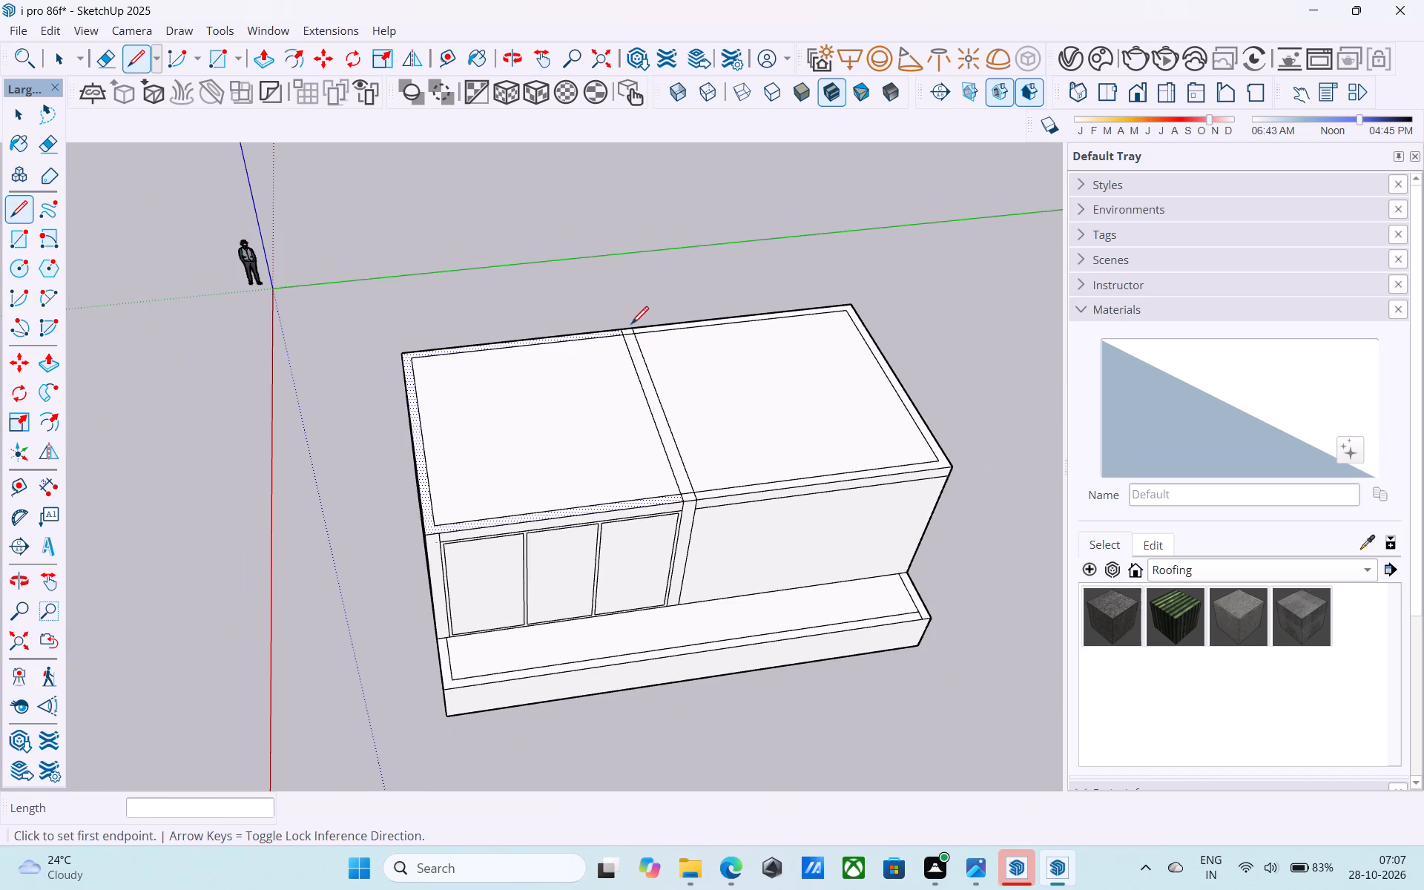
Erase the second roof line between the inner border edges, leaving the line aligned with the glazing side.
middle_click_drag(690, 405, 639, 420)
middle_click_drag(677, 458, 679, 368, "shift")
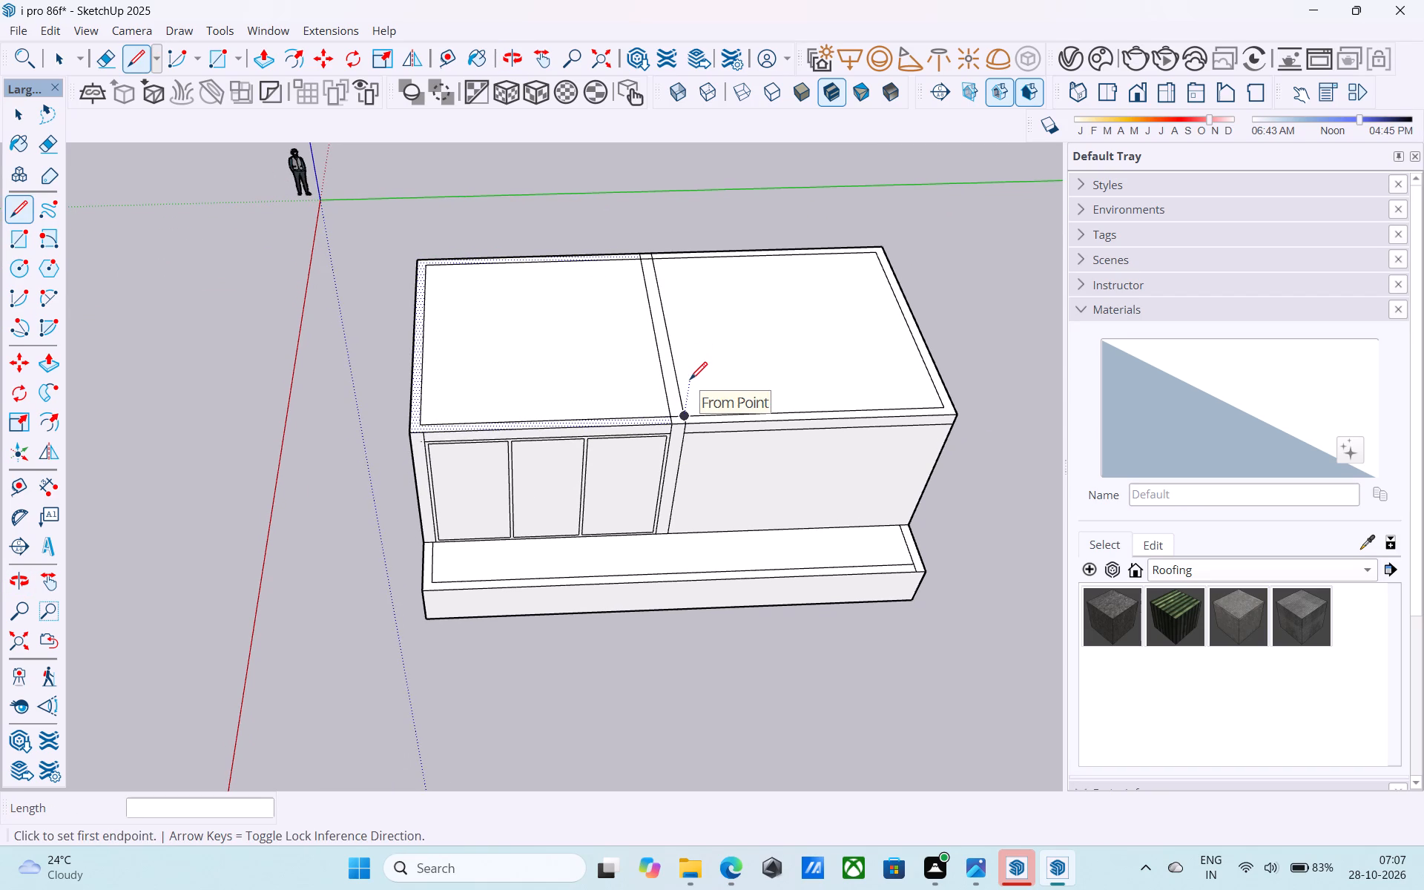
key("e")
left_click(683, 380)
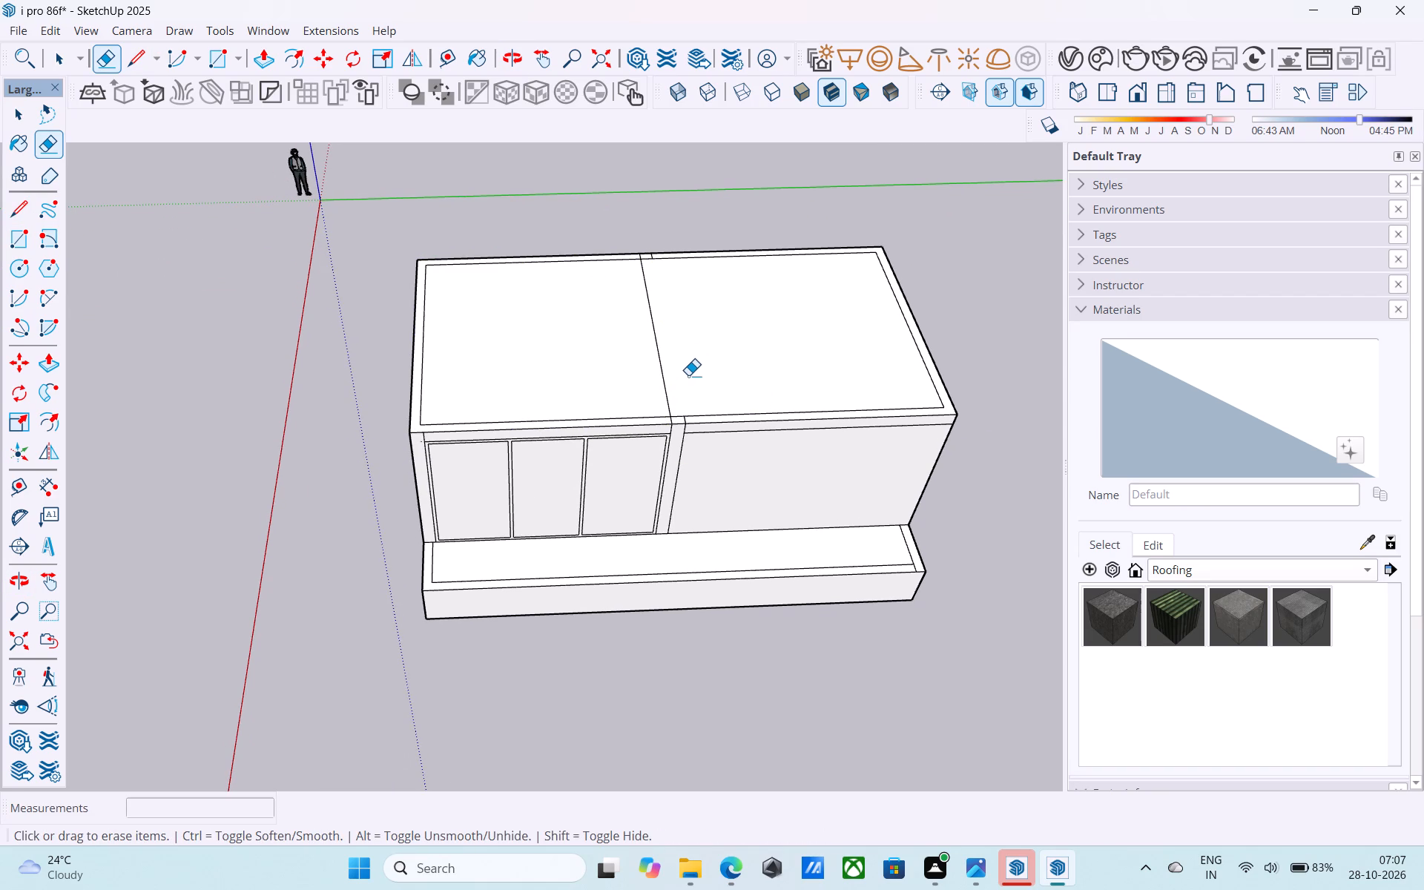
scroll(696, 360, "down", 4)
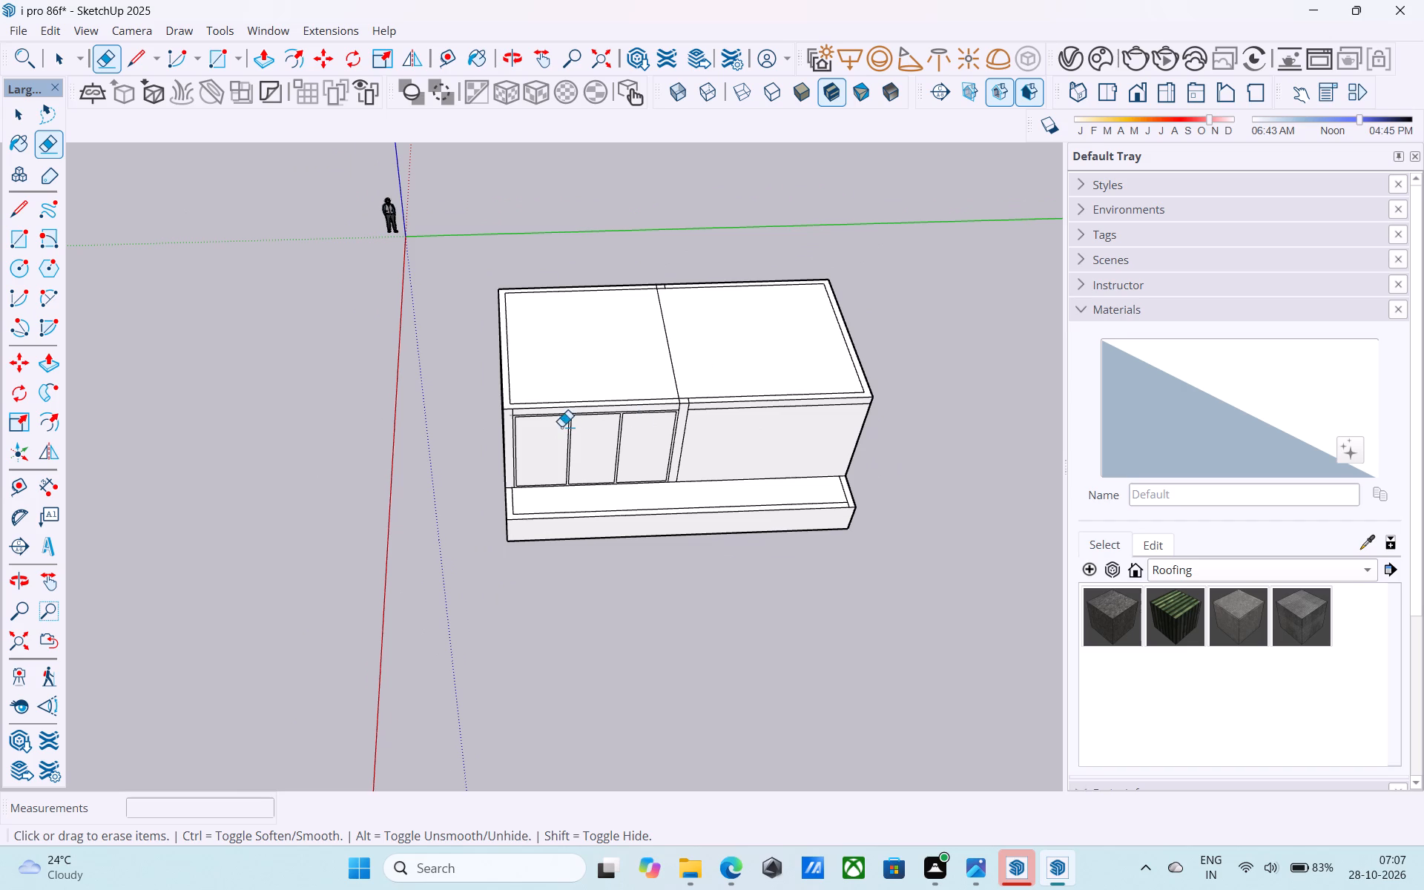
scroll(528, 412, "up", 5)
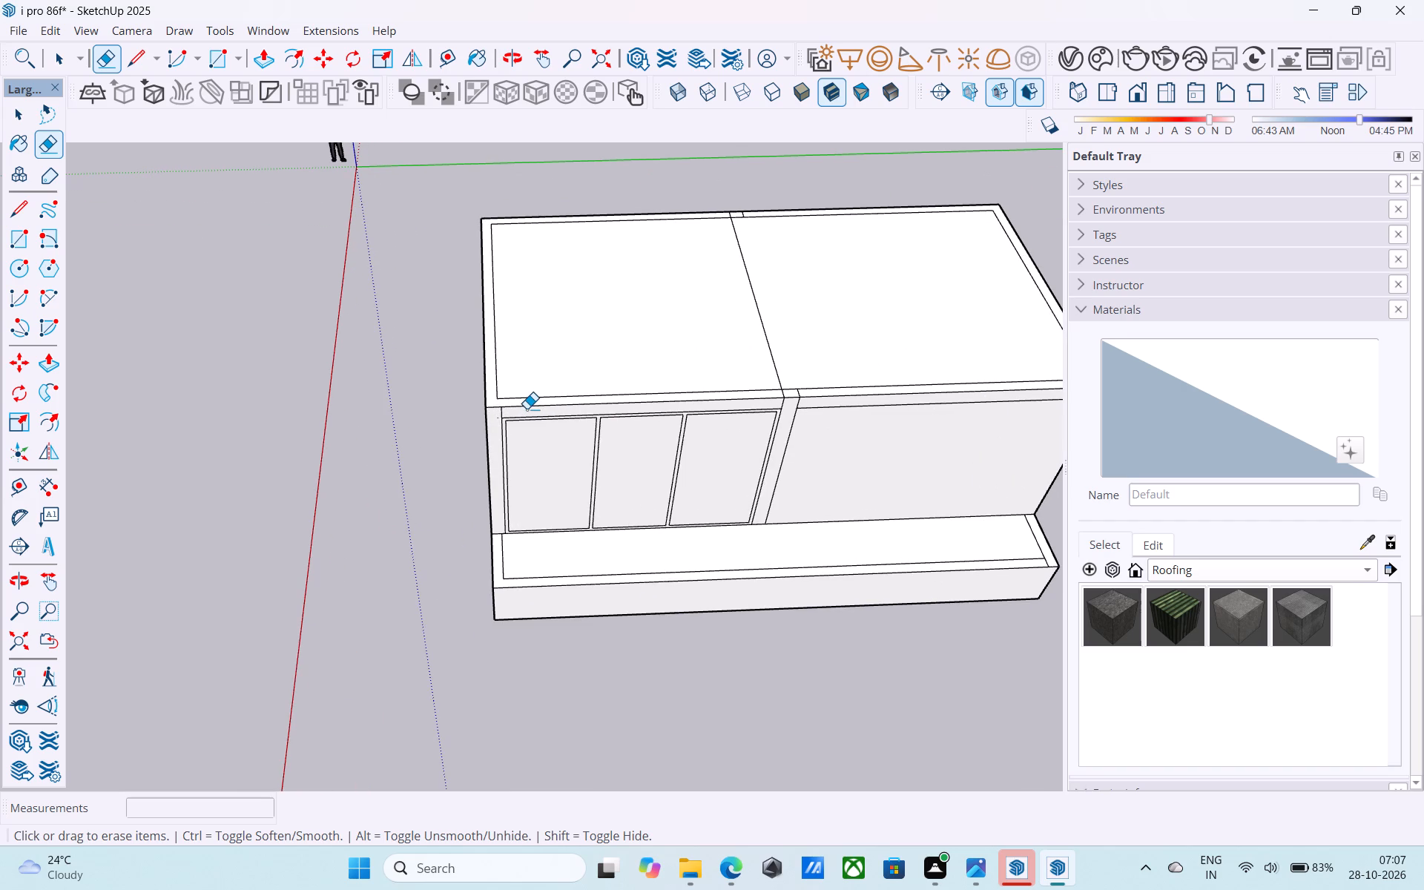
Push the glazing pane nearest the building's end inward by 6" with Push/Pull.
scroll(527, 409, "down", 3)
middle_click_drag(527, 408, 719, 318)
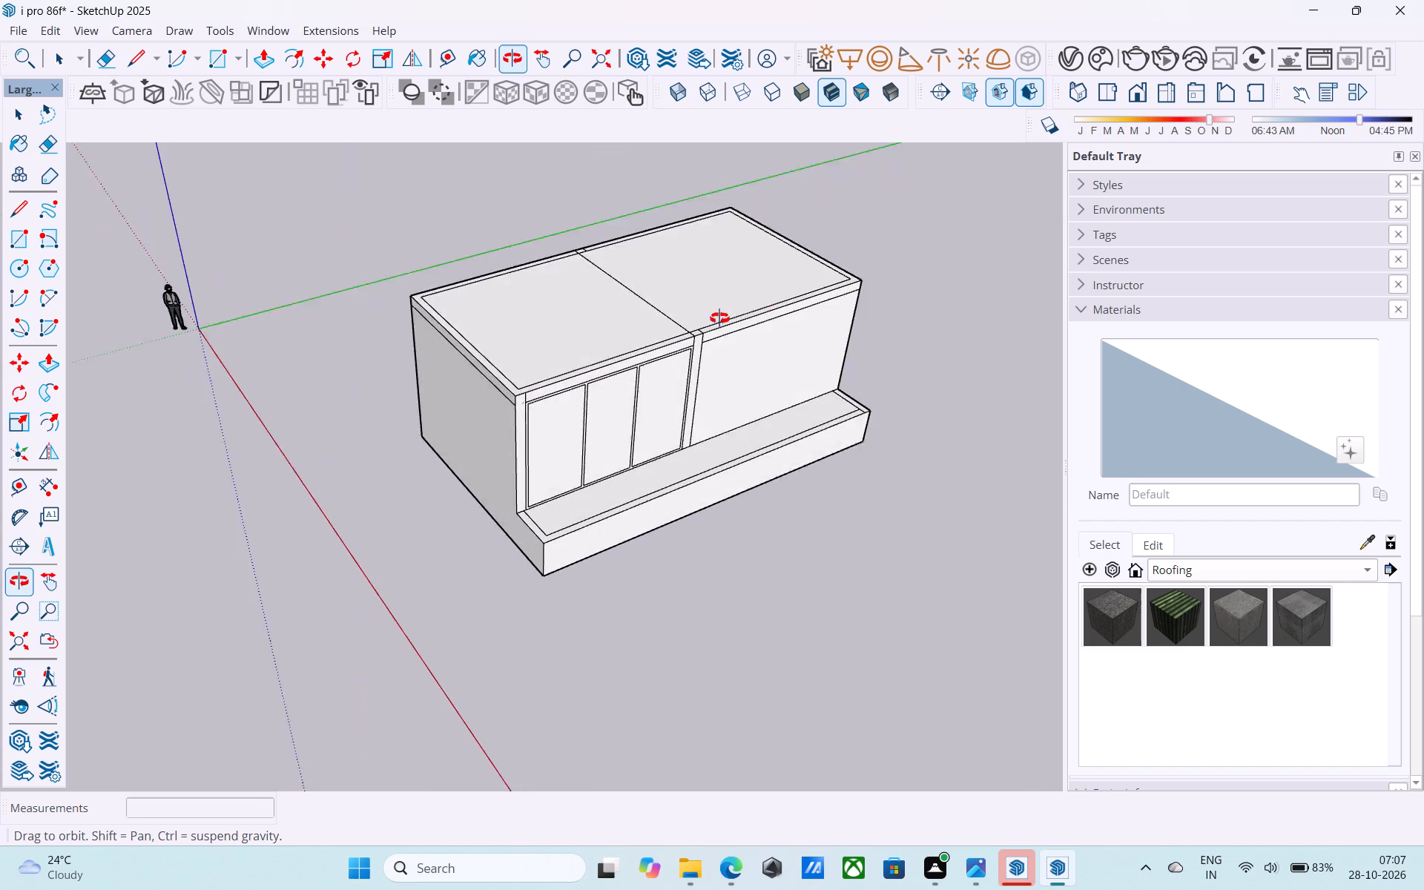
middle_click_drag(719, 318, 700, 292)
middle_click_drag(596, 373, 519, 346)
key("space")
scroll(538, 389, "up", 4)
left_click(526, 410)
scroll(526, 410, "up", 4)
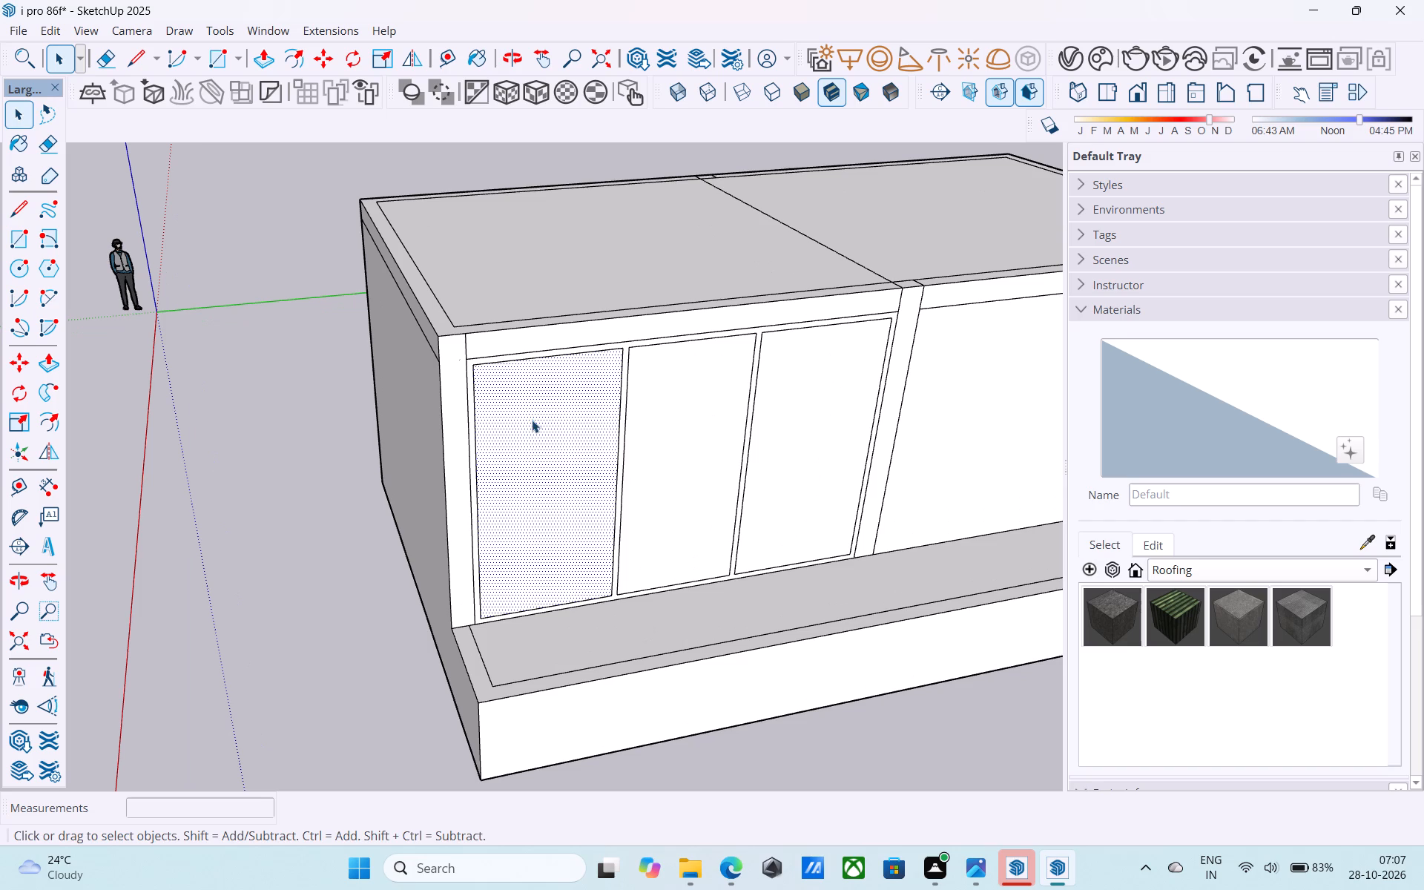
key("p")
left_click(534, 434)
scroll(532, 426, "up", 1)
left_click(532, 412)
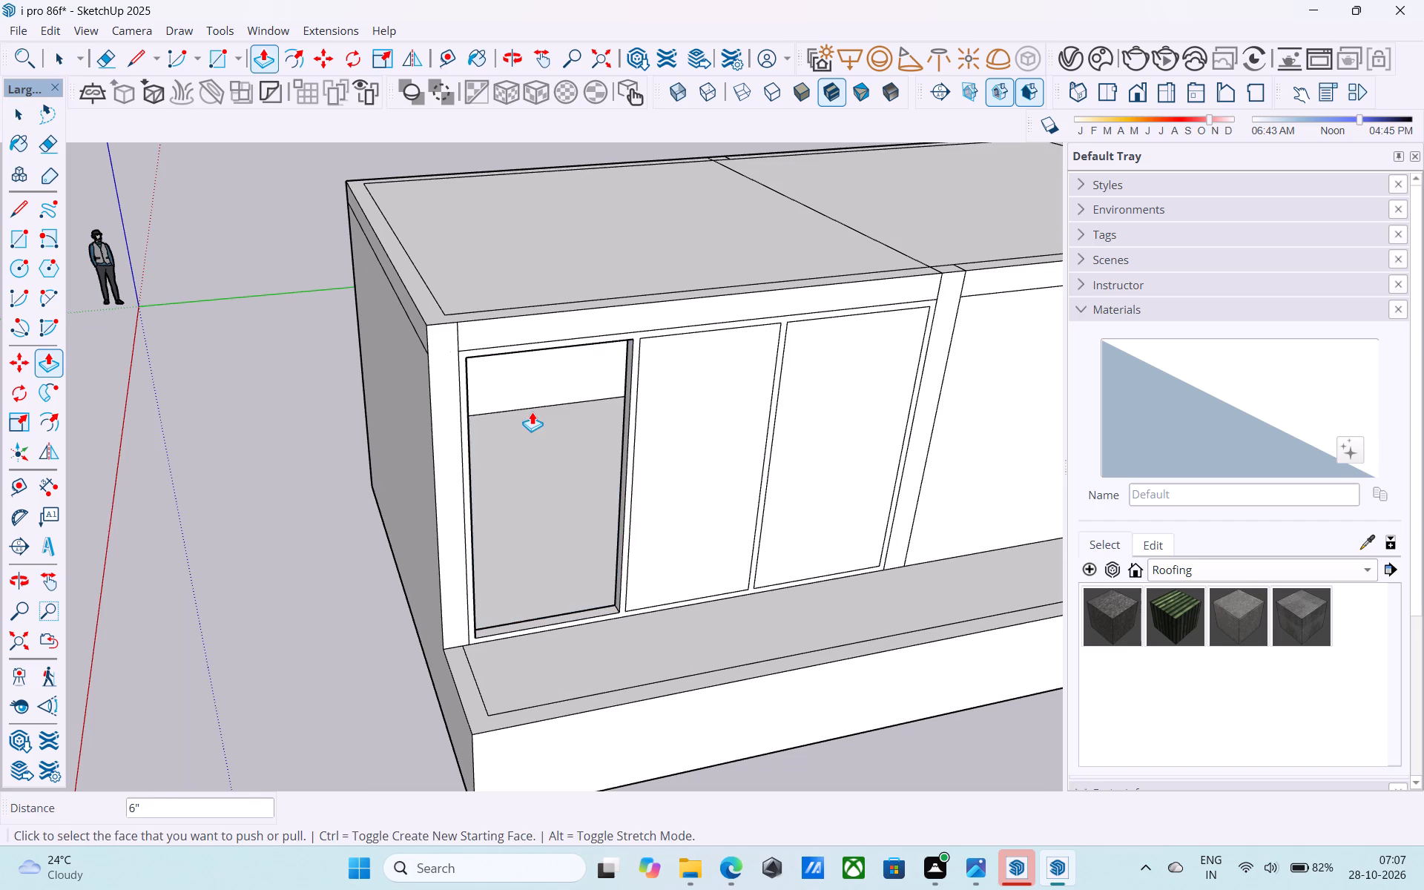
key("space")
Push the middle pane and the pane beside the middle strip inward by the same depth as the first.
scroll(532, 412, "down", 5)
middle_click_drag(532, 449, 527, 479)
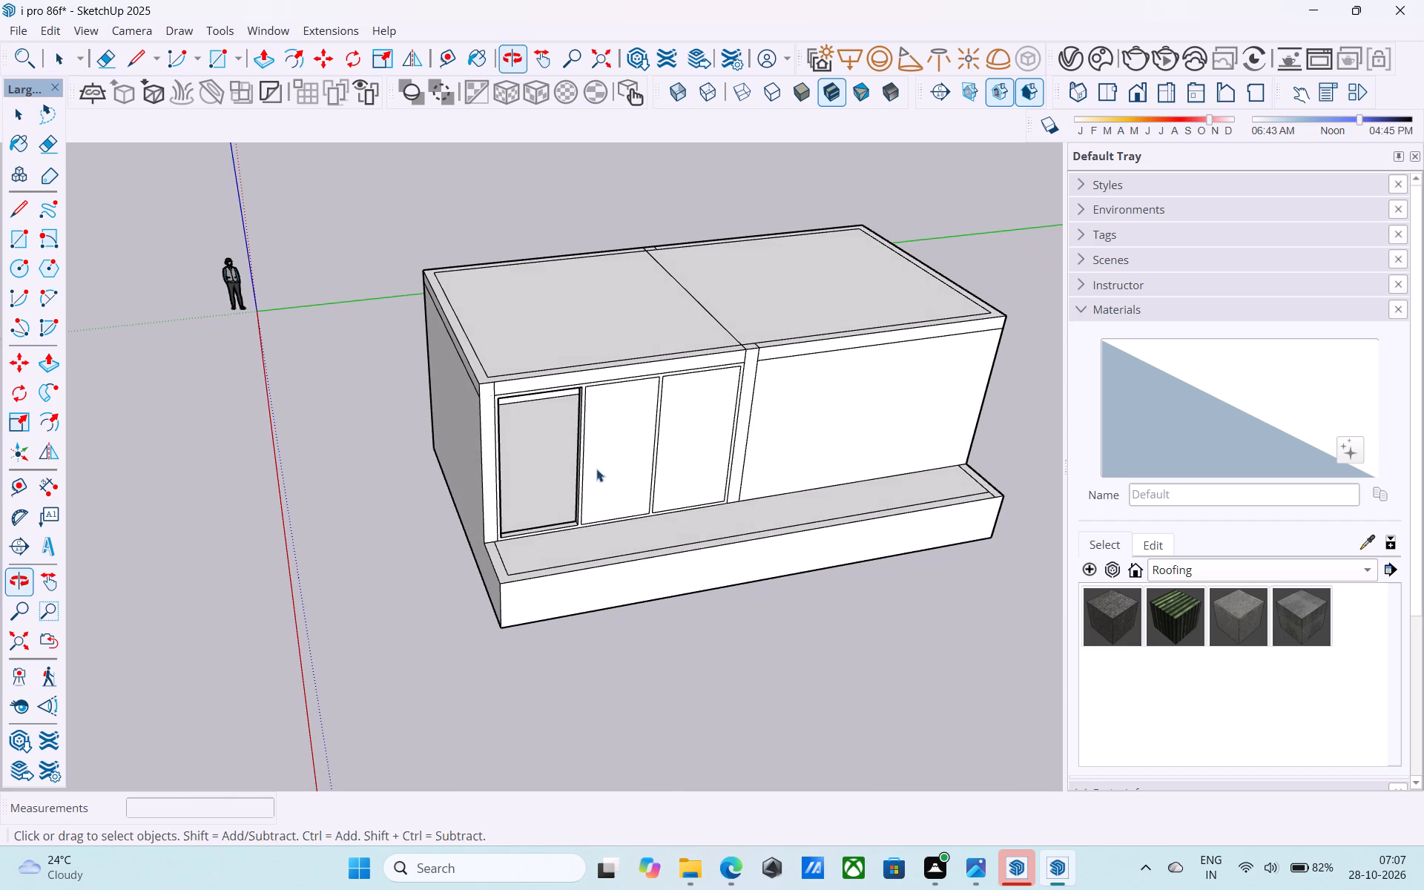
middle_click_drag(640, 458, 623, 478)
scroll(616, 486, "up", 3)
left_click(616, 486)
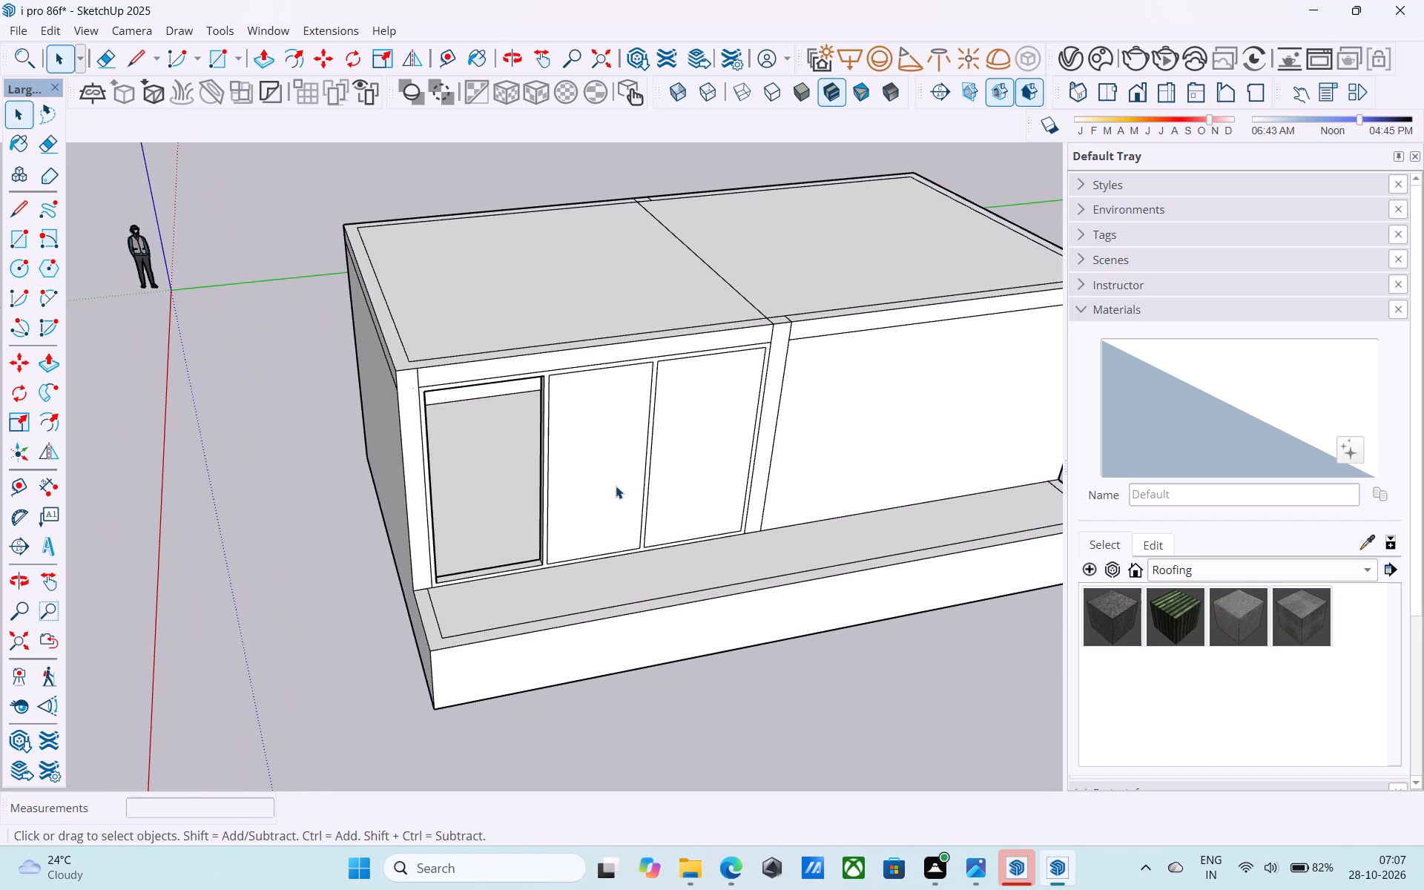
key("p")
left_click(616, 486)
key("space")
left_click(604, 454)
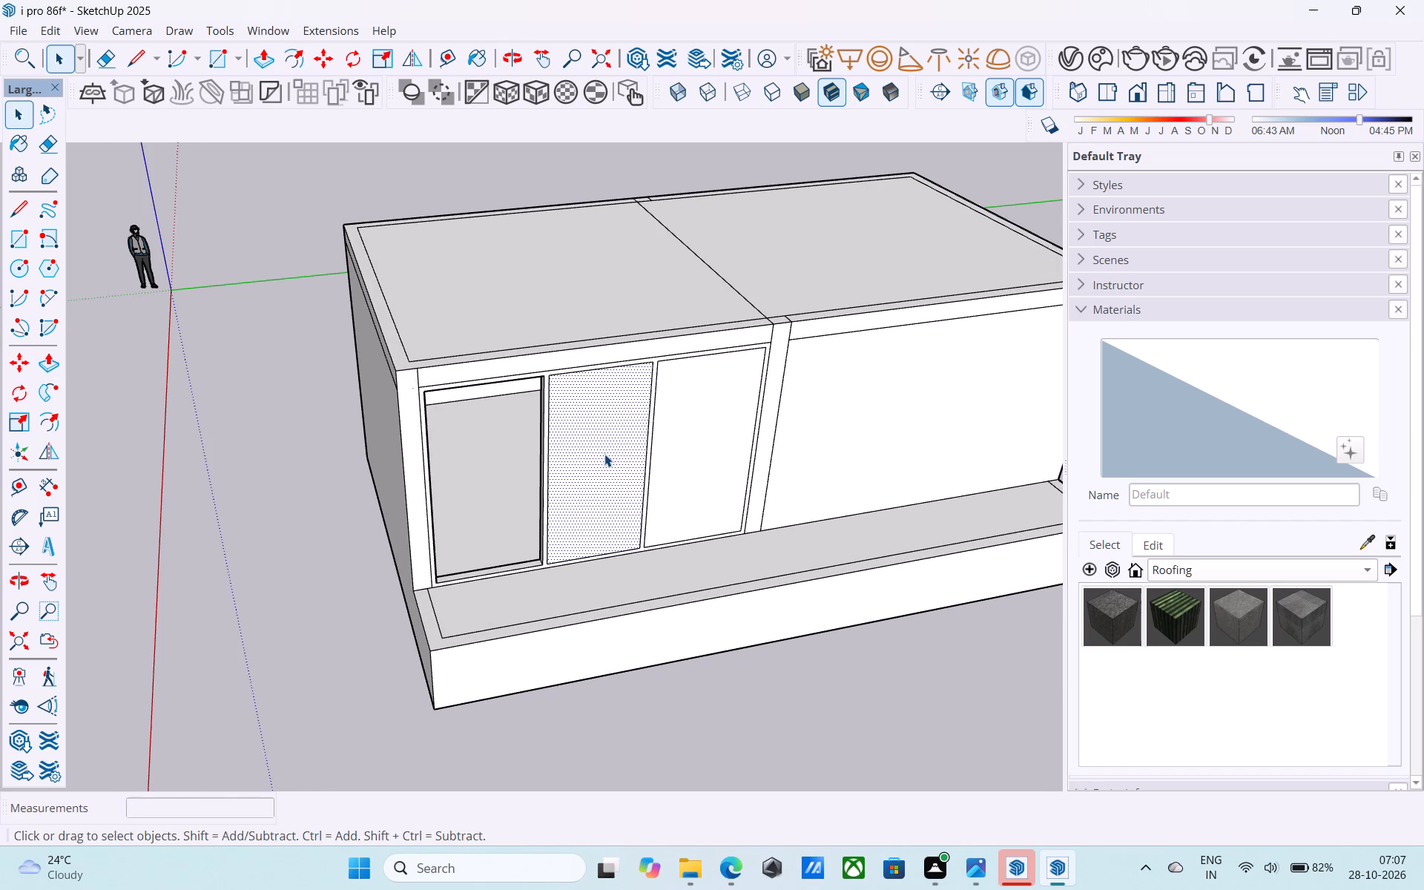
key("p")
double_click(604, 454)
double_click(732, 444)
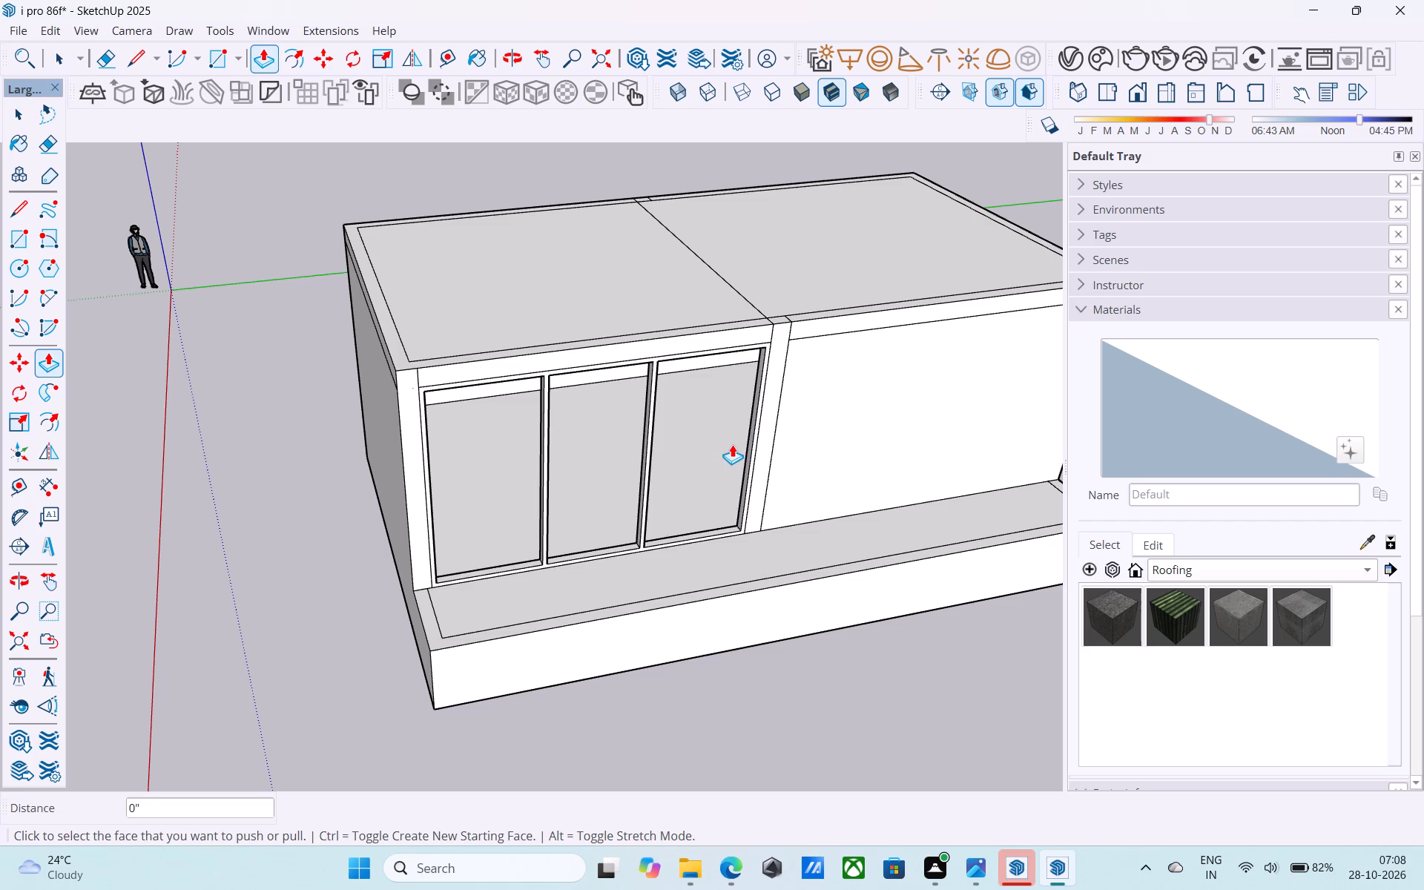
key("space")
Pull the end wall strip beside the glazing forward to the base's inner line, and a further 9" to its front edge.
scroll(732, 444, "down", 5)
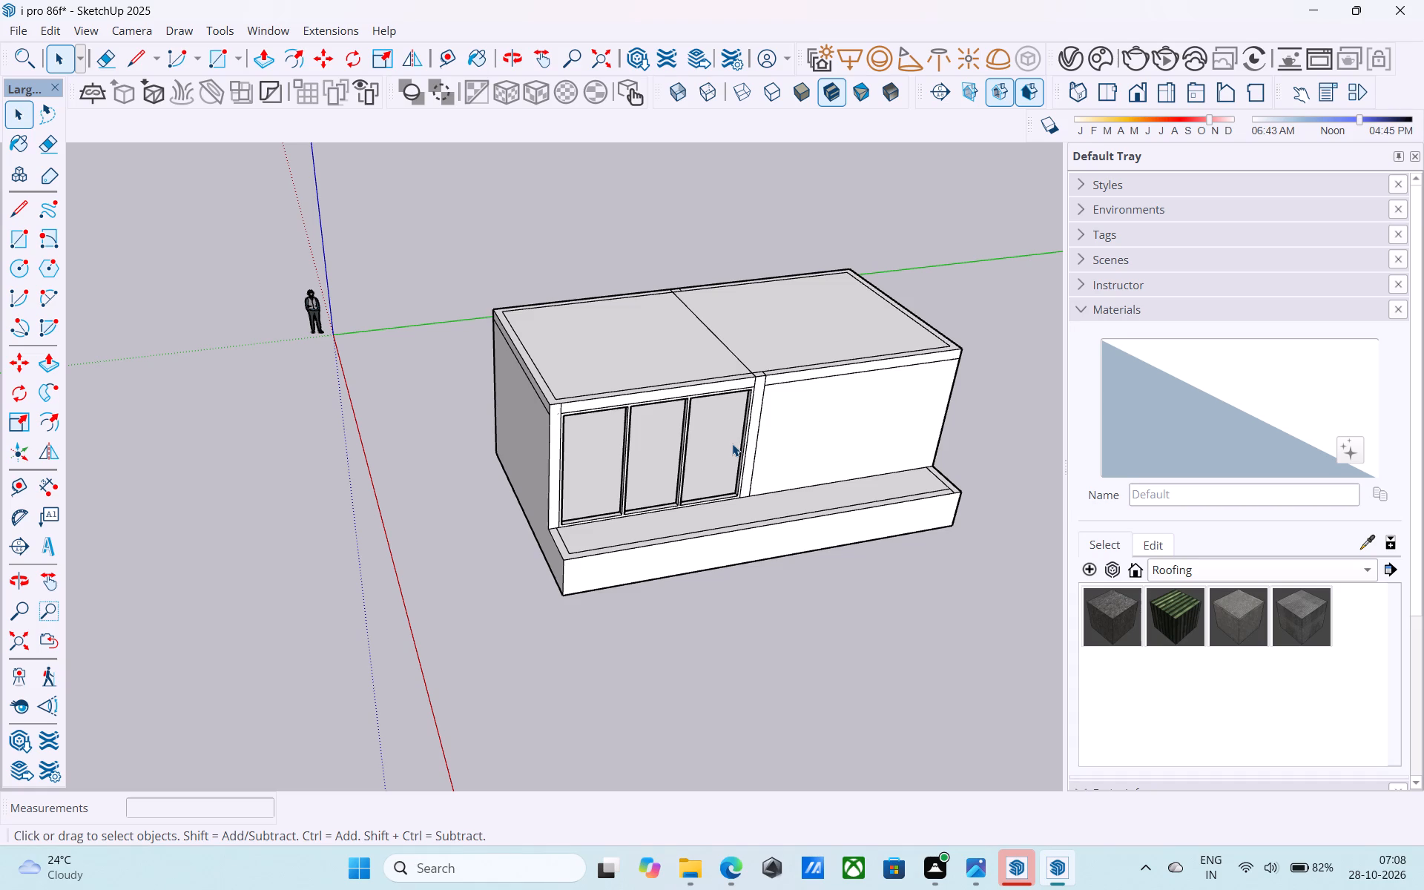
middle_click_drag(734, 406, 689, 423, "shift")
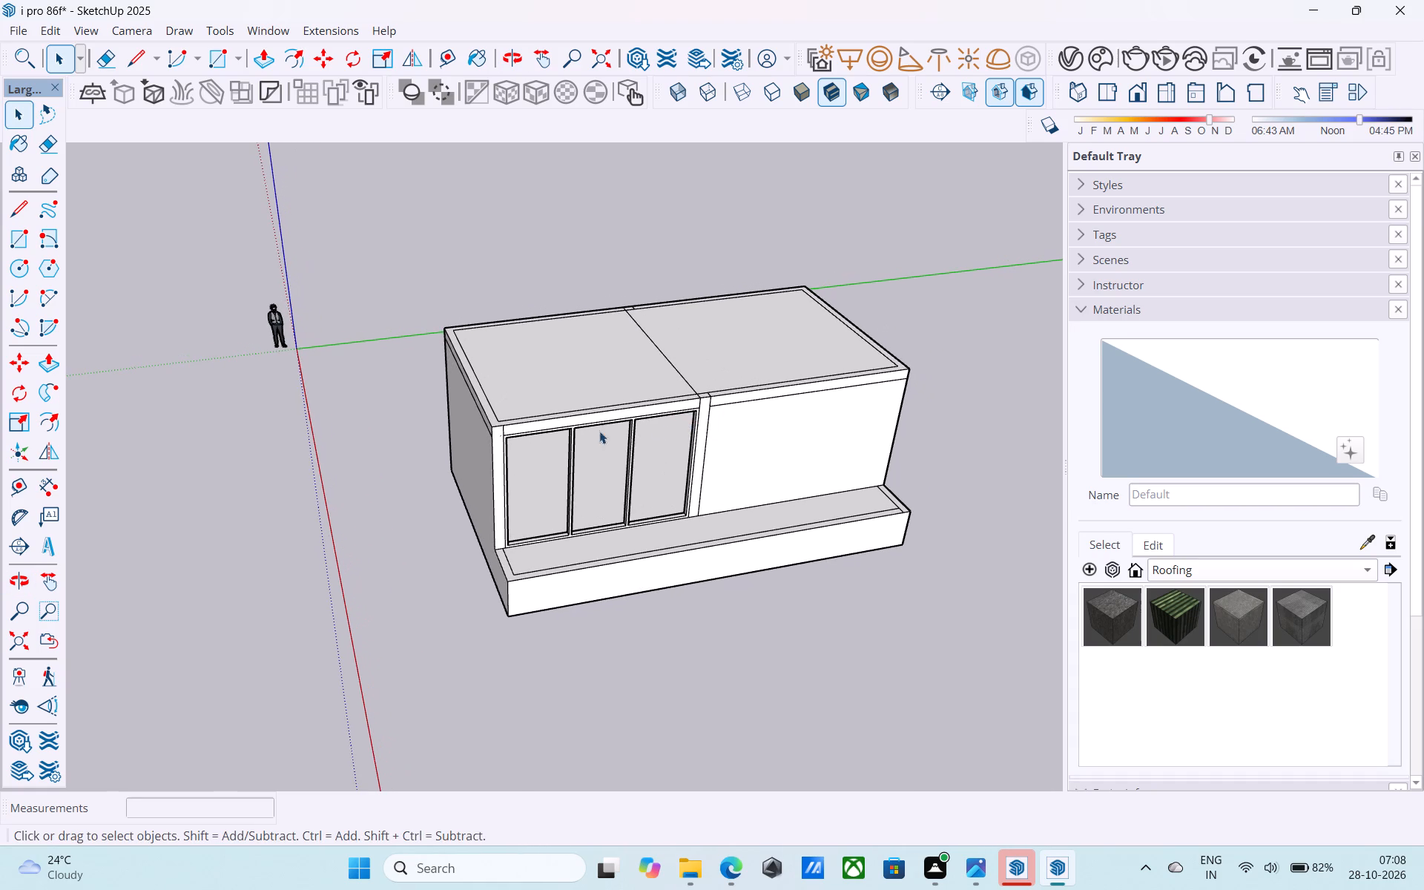
middle_click_drag(563, 424, 569, 415)
scroll(553, 412, "up", 10)
left_click(487, 443)
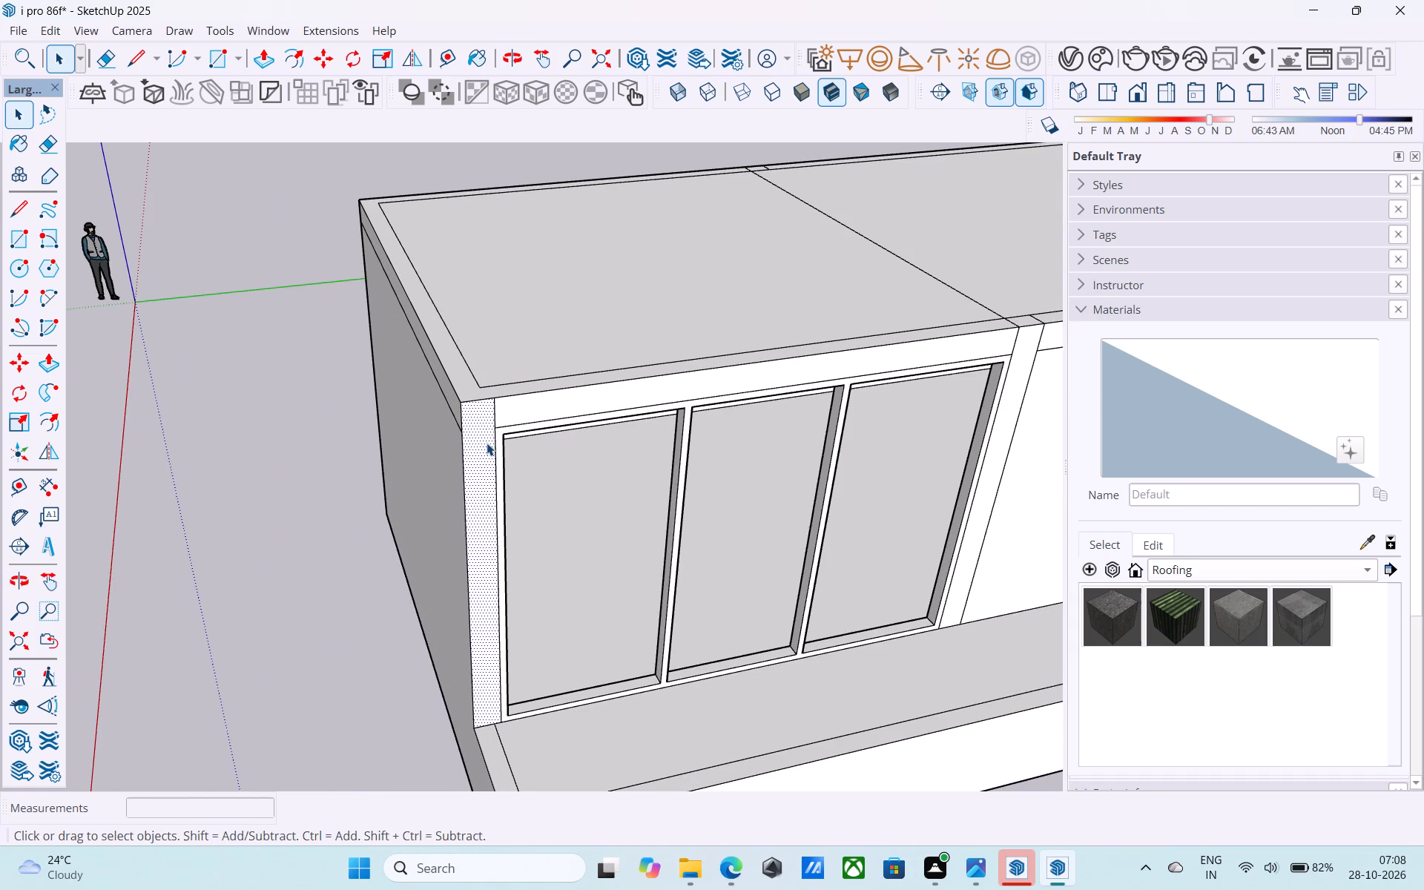
key("p")
left_click(487, 443)
scroll(495, 461, "down", 6)
middle_click_drag(493, 461, 493, 401, "shift")
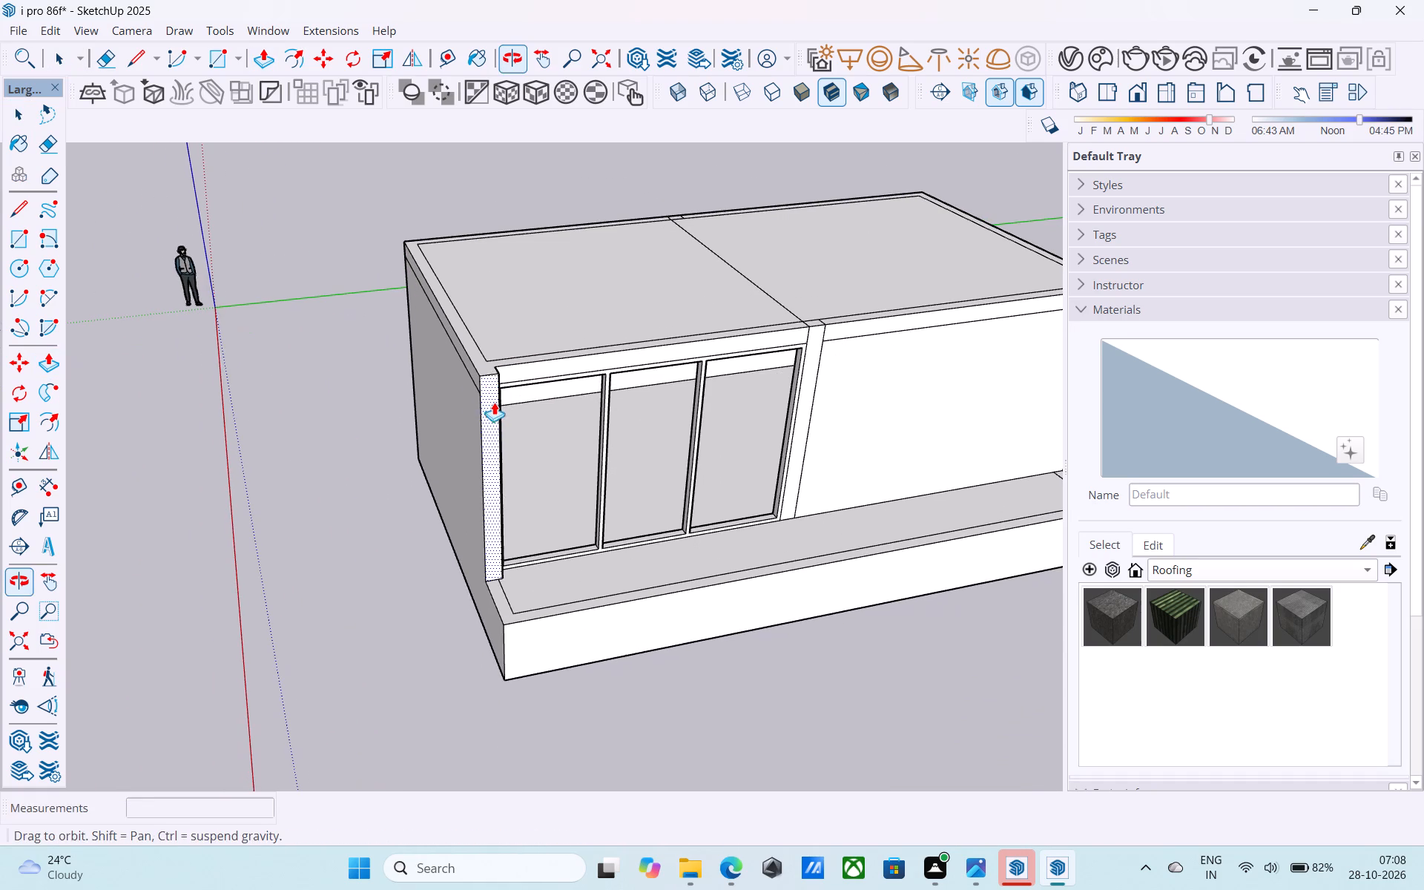
left_click(523, 619)
left_click(509, 604)
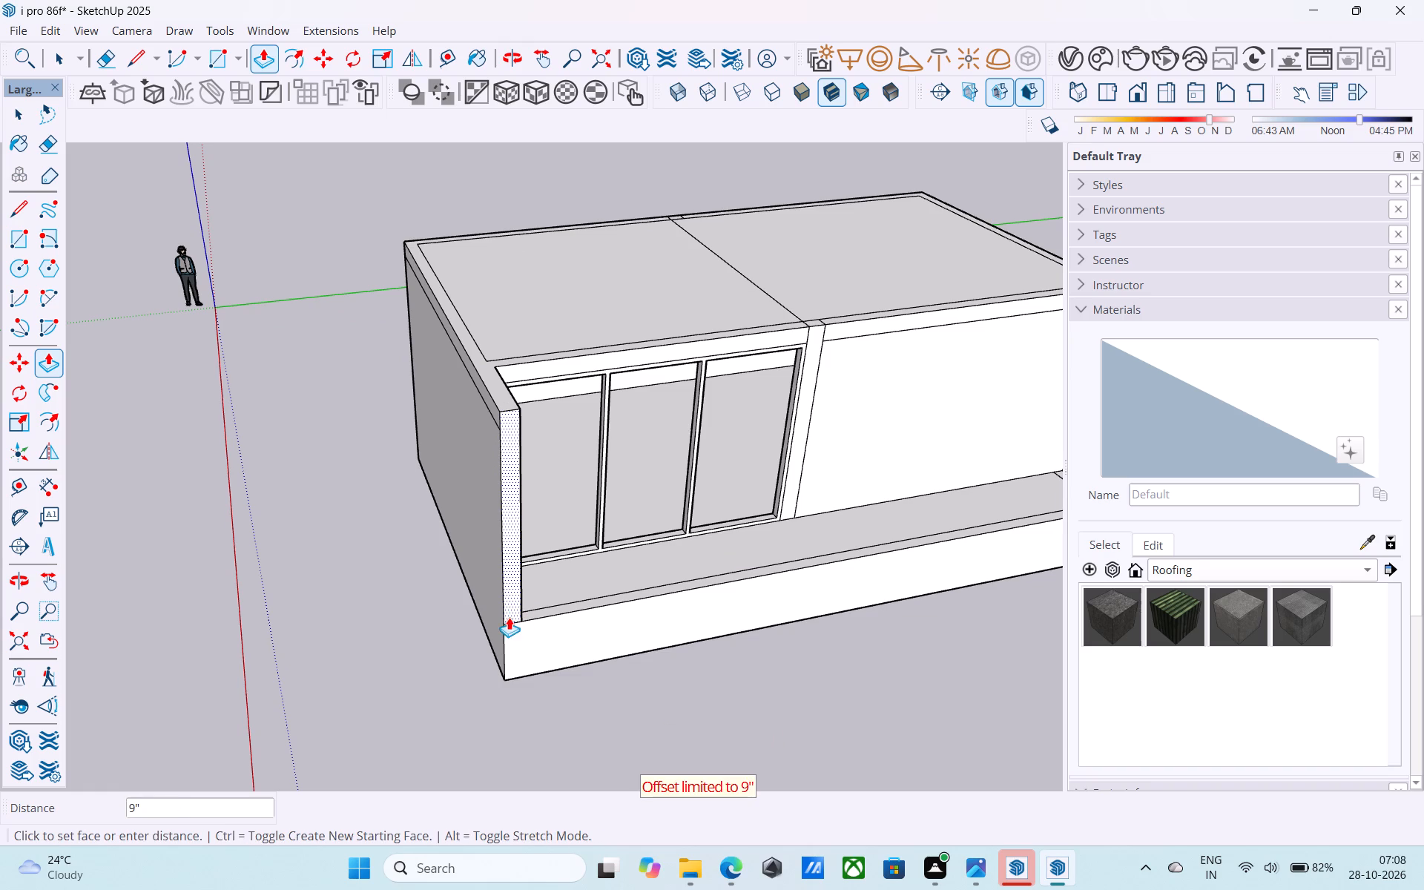
left_click(509, 636)
Erase the roof-slab line across the inner face of the projecting end wall.
scroll(536, 611, "down", 5)
middle_click_drag(536, 610, 257, 671, "shift")
middle_click_drag(467, 632, 439, 601)
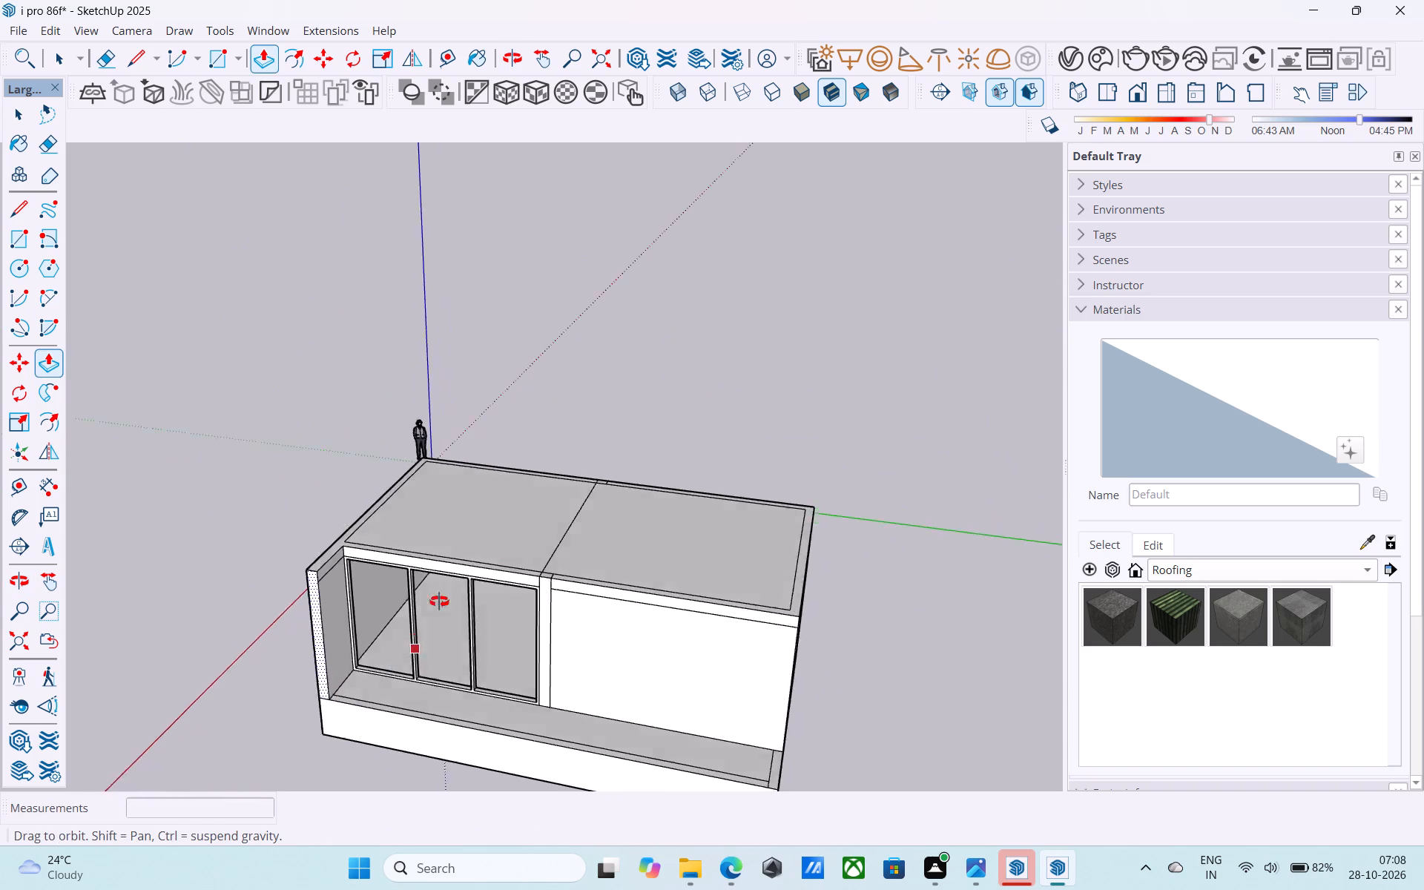
middle_click_drag(439, 601, 215, 510)
scroll(253, 553, "up", 4)
scroll(323, 539, "up", 1)
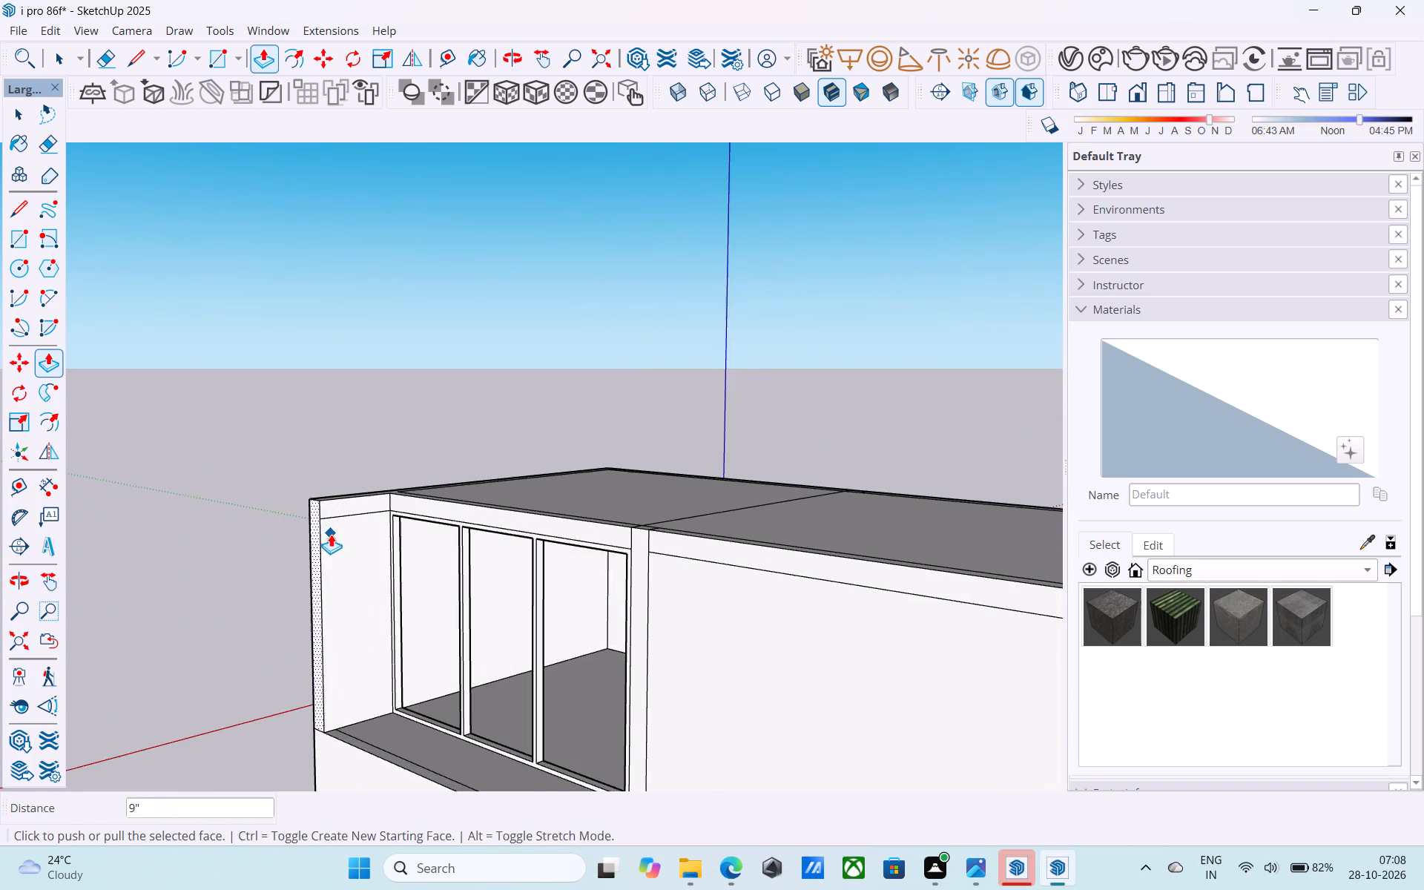
key("e")
scroll(331, 534, "up", 1)
left_click(340, 520)
scroll(343, 515, "up", 1)
middle_click_drag(343, 515, 972, 455)
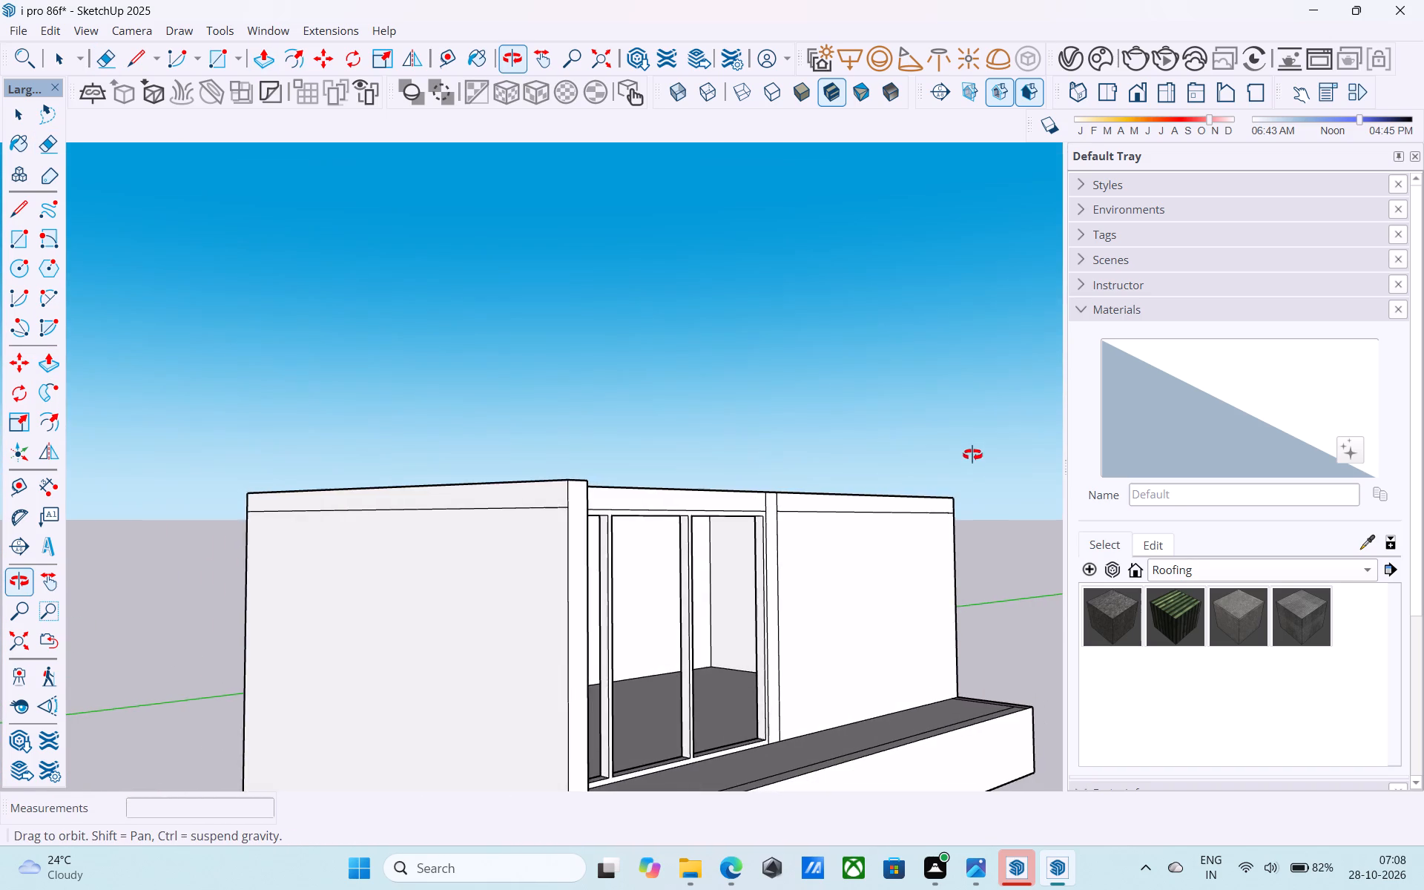
middle_click_drag(972, 455, 972, 455)
middle_click_drag(933, 455, 687, 476)
scroll(689, 504, "down", 2)
middle_click_drag(681, 499, 617, 421)
scroll(629, 432, "up", 3)
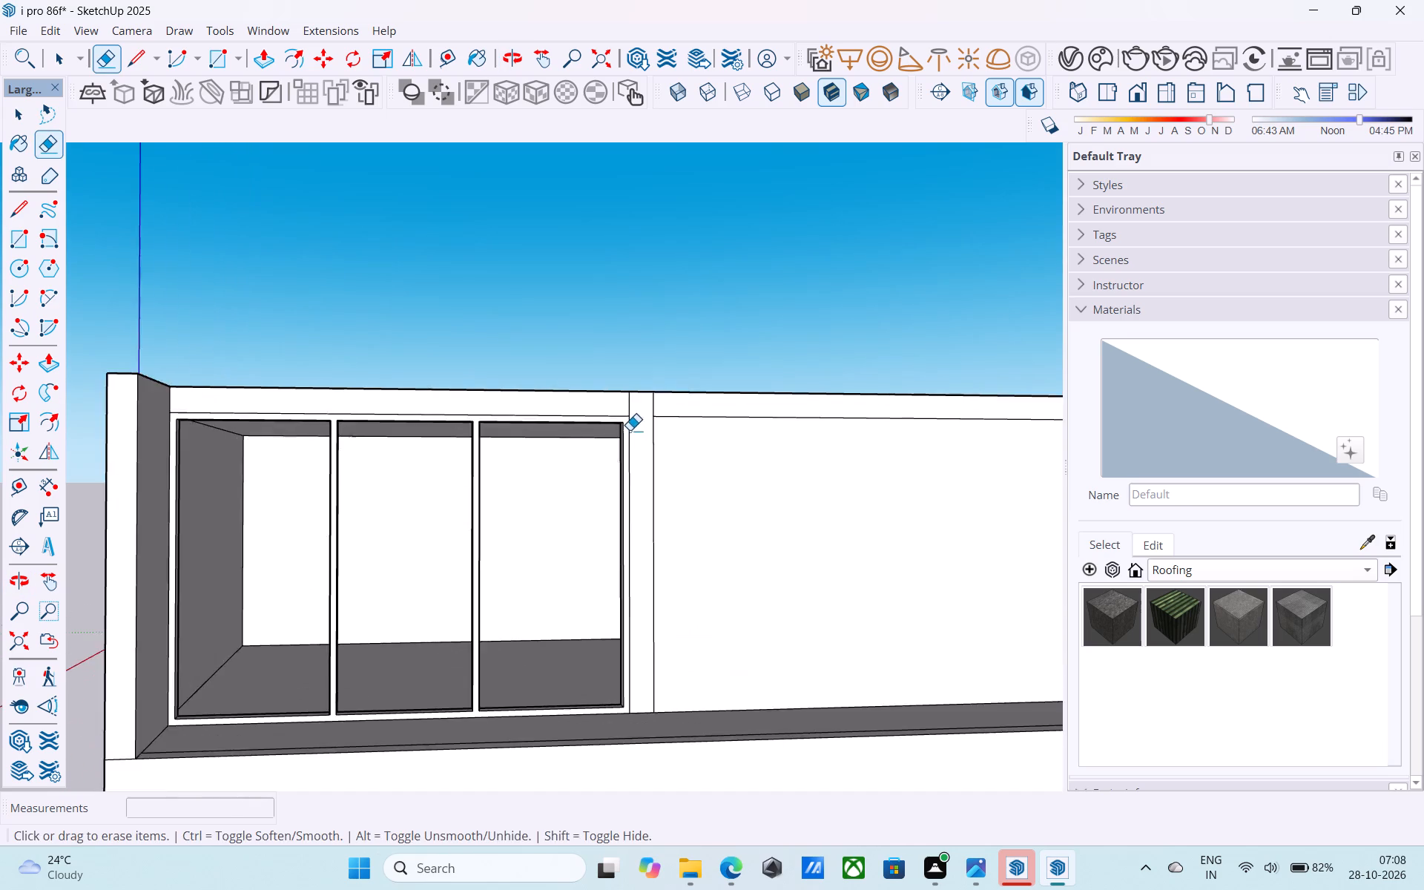
Save the model.
scroll(630, 430, "down", 4)
middle_click_drag(630, 430, 624, 563, "shift")
key("ctrl+s")
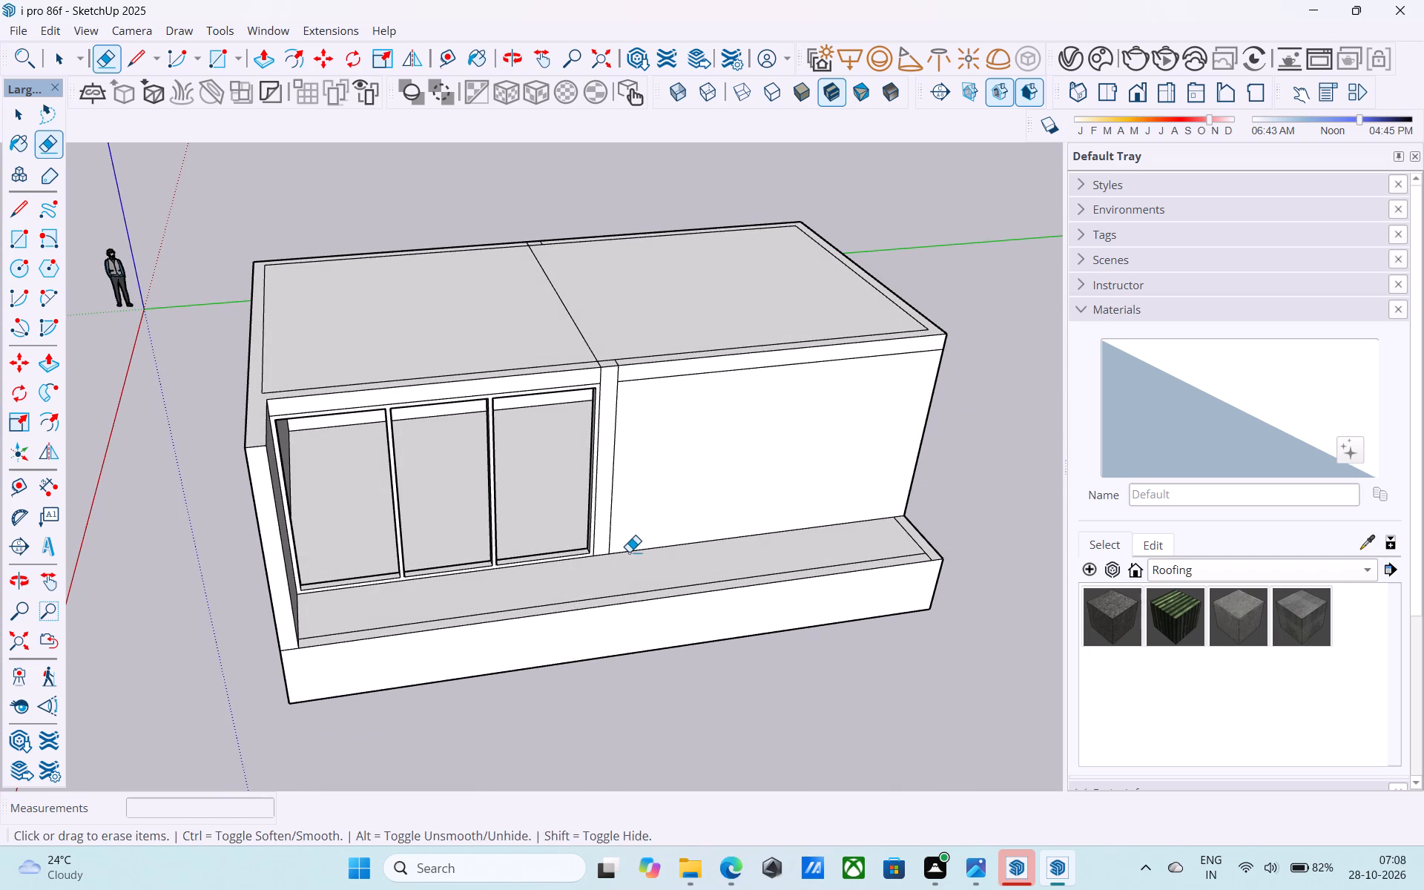
Pull the roof band above the three-bay glazing forward with Push/Pull until flush with the projecting end wall's front.
key("space")
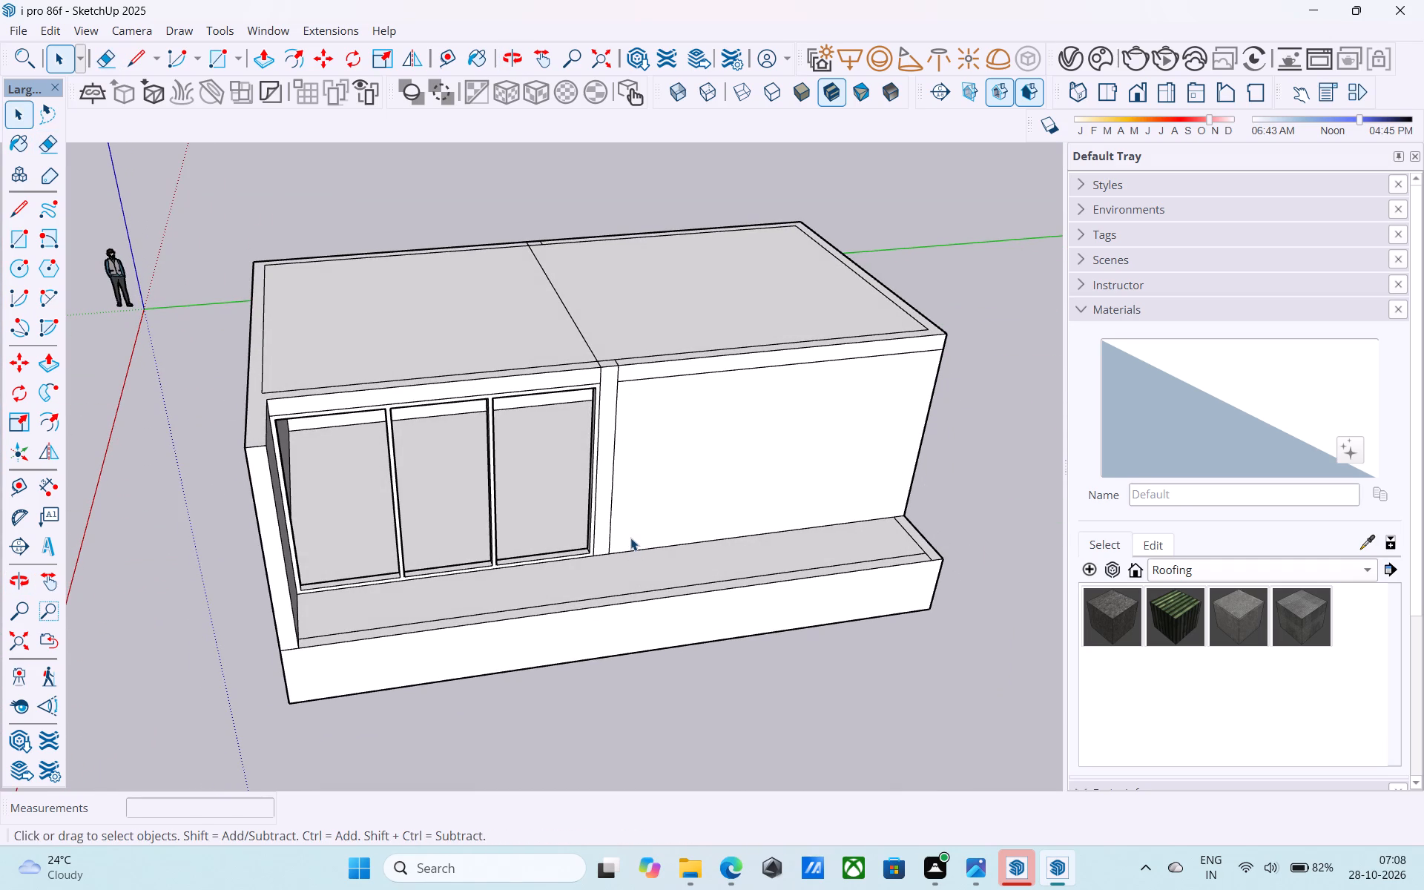
scroll(375, 431, "up", 7)
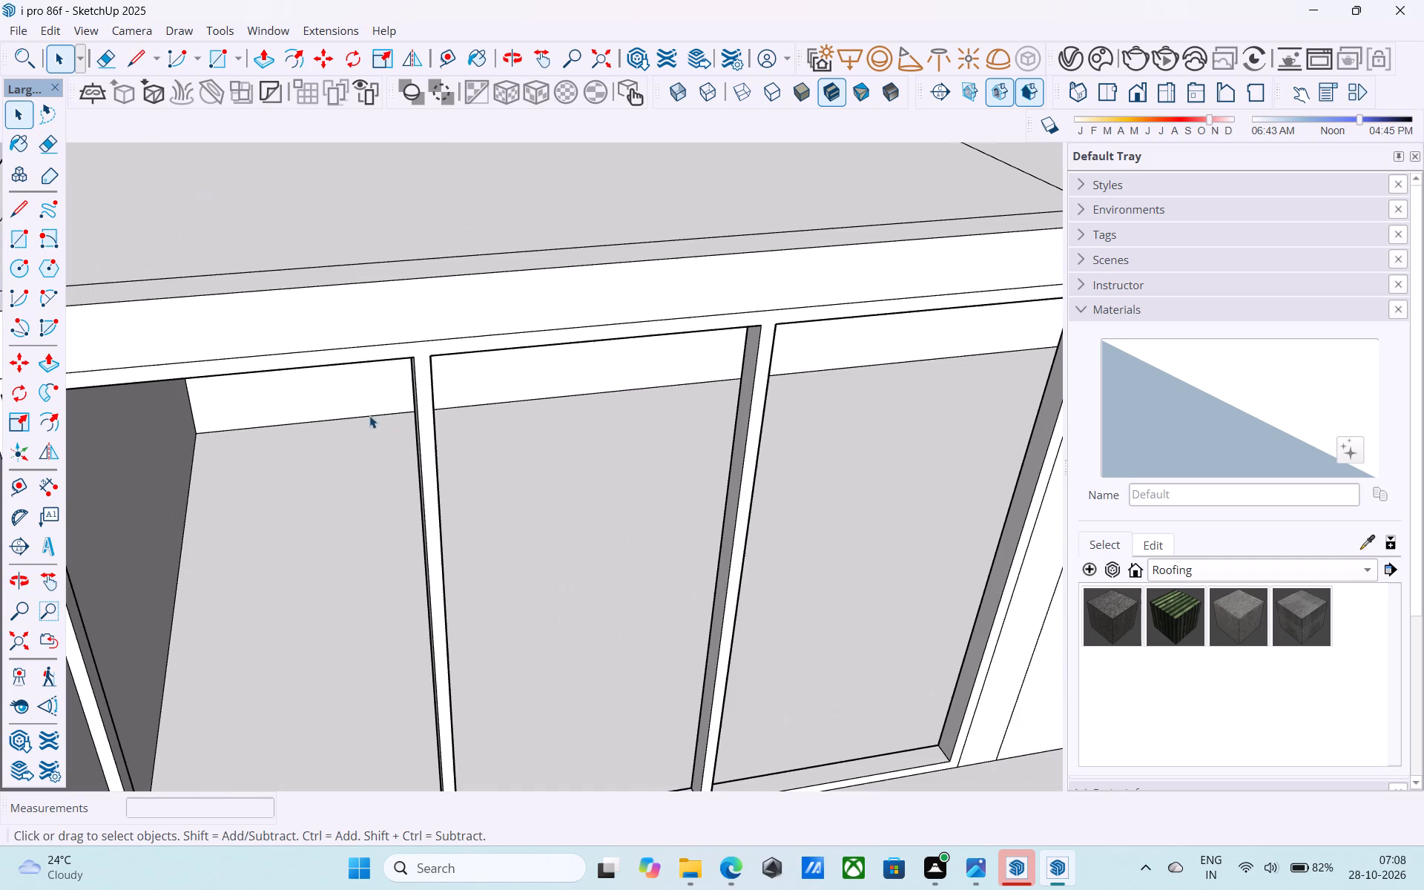
left_click(351, 336)
scroll(352, 336, "down", 7)
key("p")
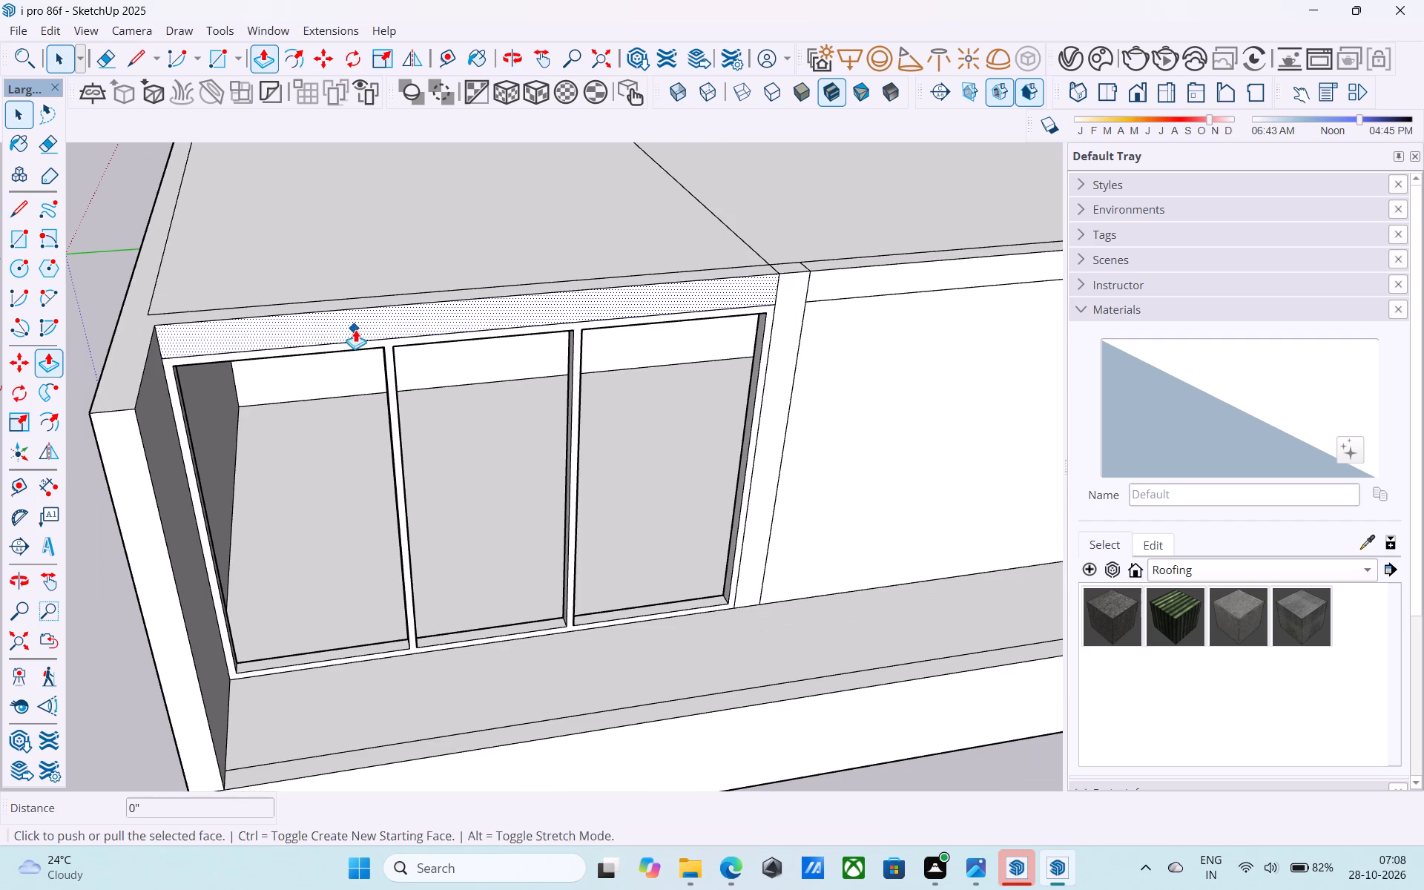
left_click(355, 327)
left_click(136, 434)
middle_click_drag(142, 430, 352, 378)
scroll(352, 378, "down", 2)
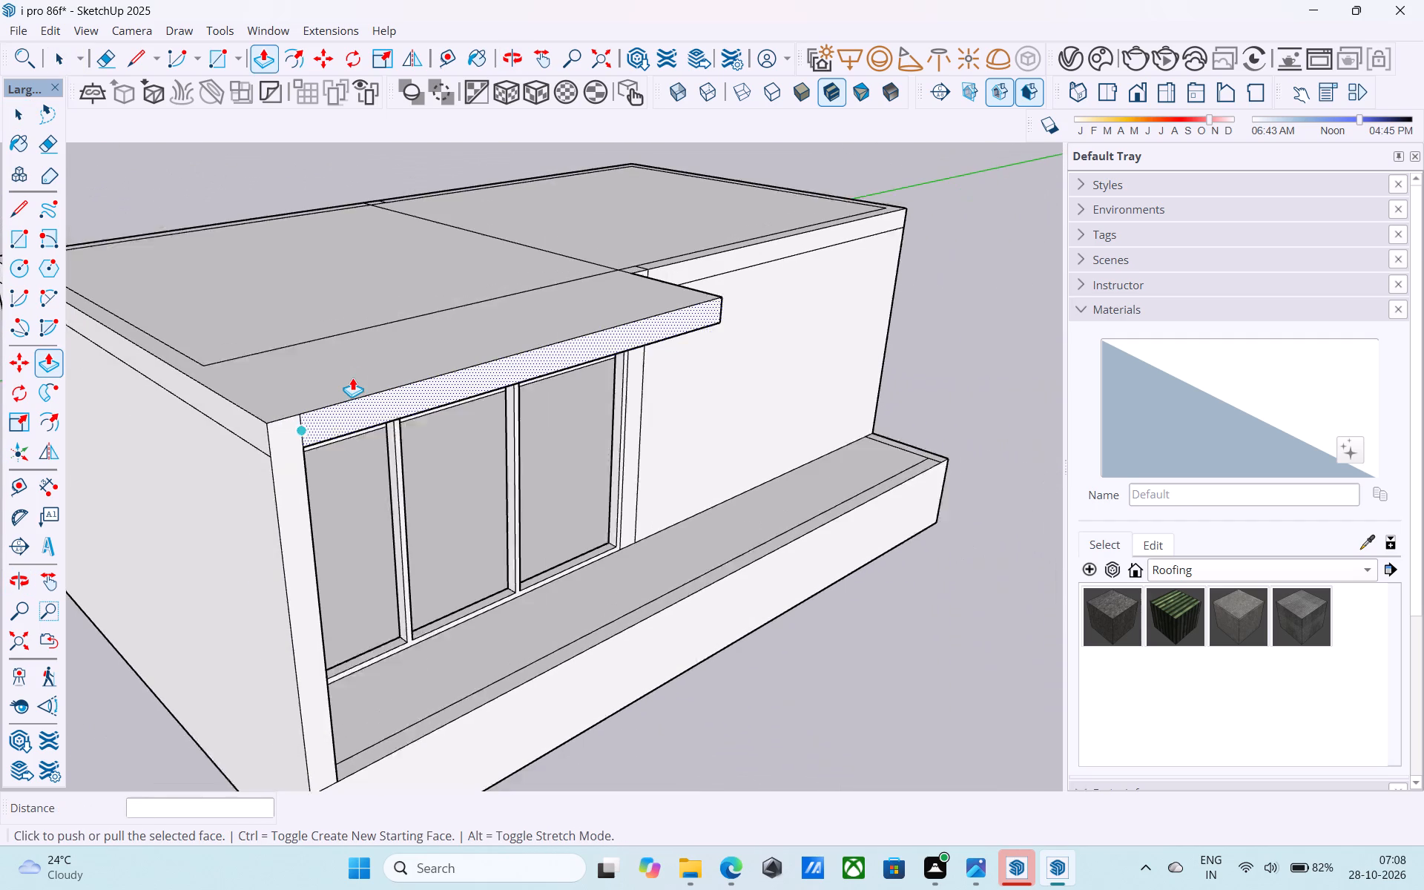
scroll(352, 378, "down", 2)
Draw a 1' line across the end wall's front face, level with the underside of the projecting roof band.
key("l")
scroll(332, 426, "up", 4)
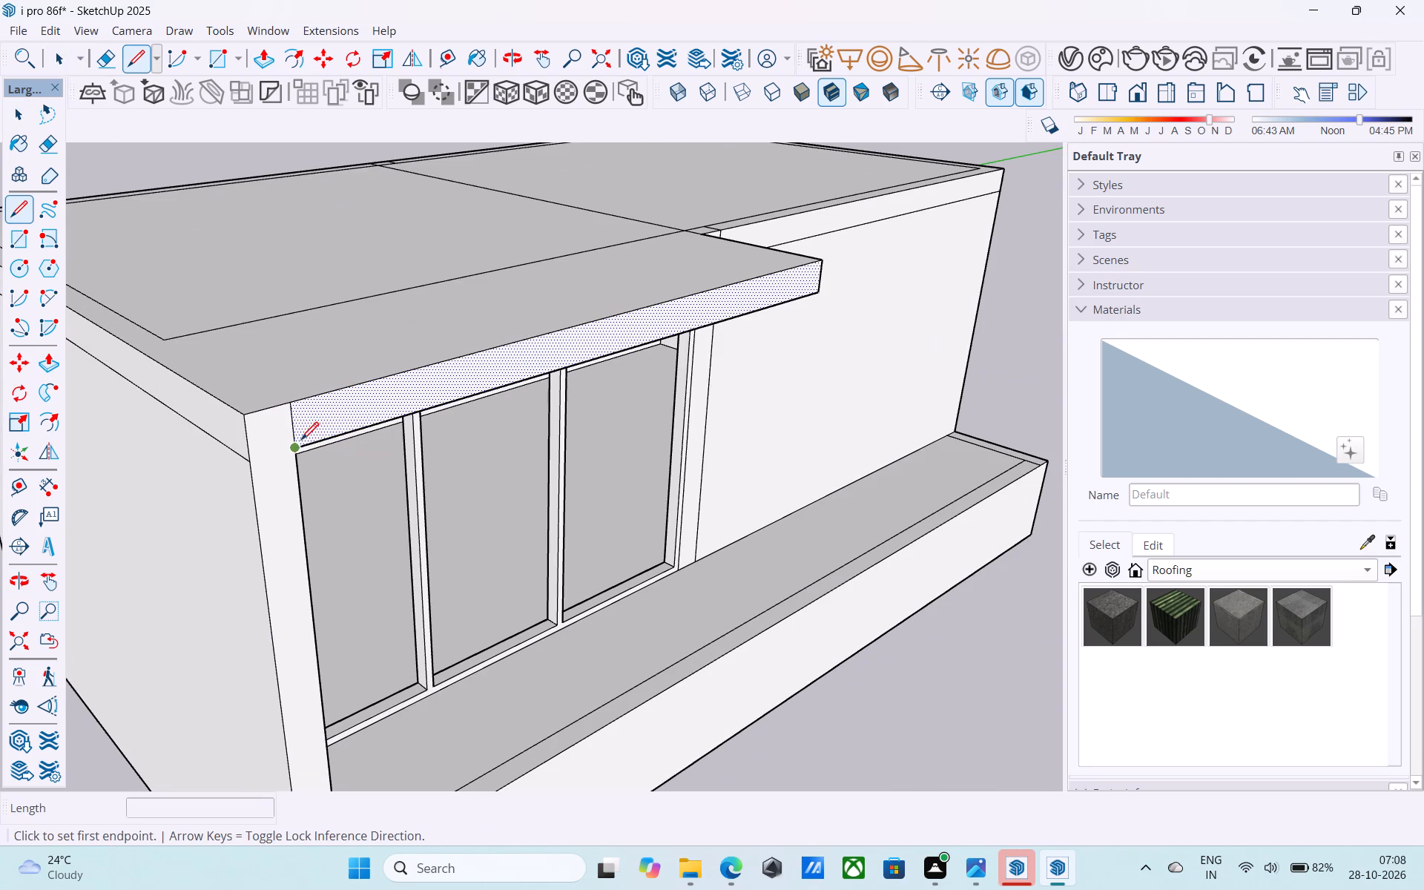
left_click(301, 441)
left_click(251, 458)
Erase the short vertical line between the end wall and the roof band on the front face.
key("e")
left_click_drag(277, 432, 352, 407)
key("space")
Draw a 1' vertical line up the roof band at the end wall's inner face, continuing across the overhang's top to the roof border line.
scroll(352, 407, "down", 9)
middle_click_drag(352, 407, 290, 322)
middle_click_drag(359, 377, 404, 547)
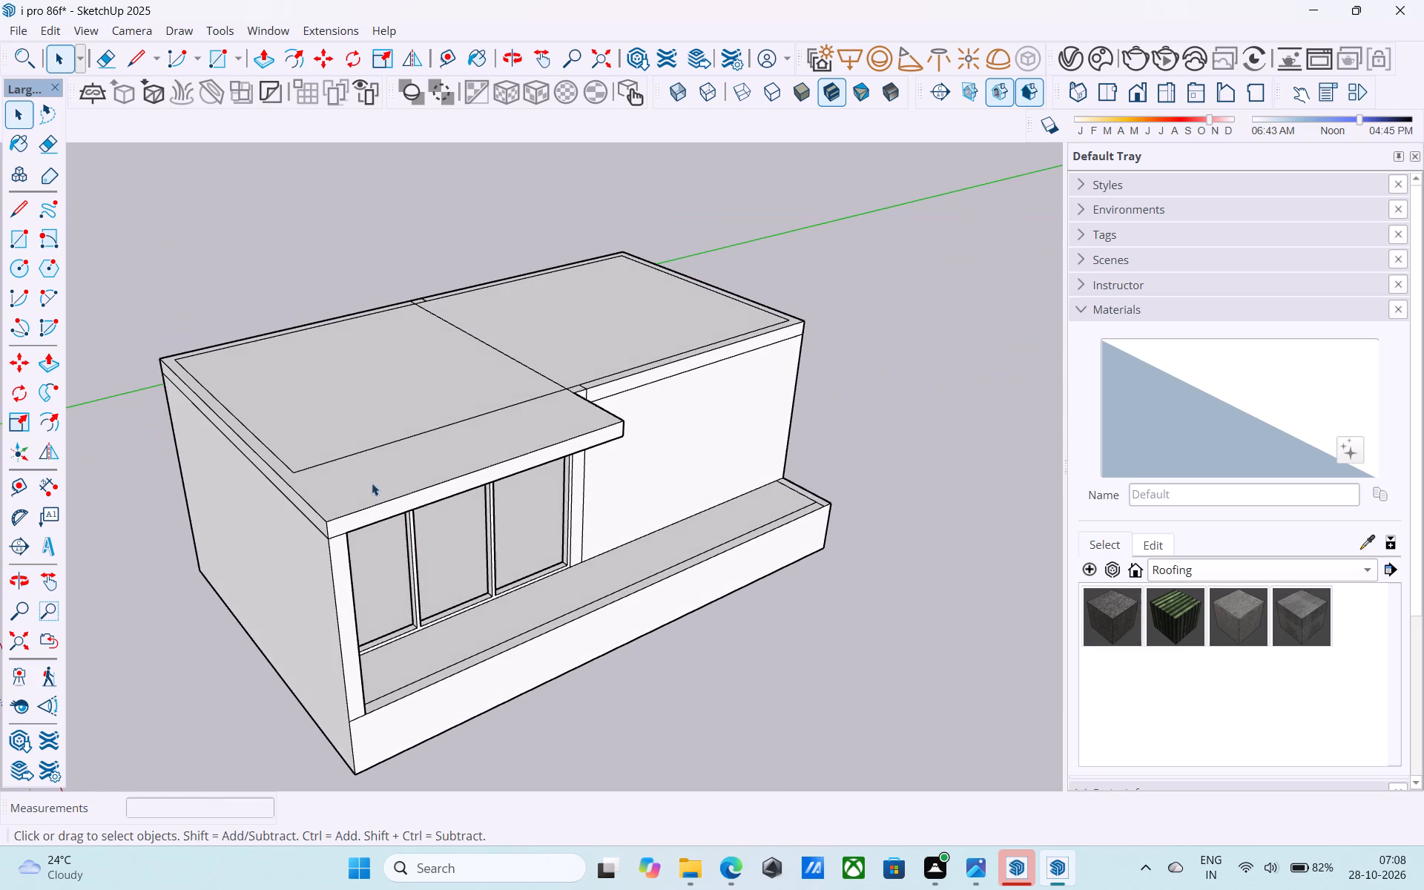
middle_click_drag(370, 469, 355, 590)
middle_click_drag(441, 428, 469, 398, "shift")
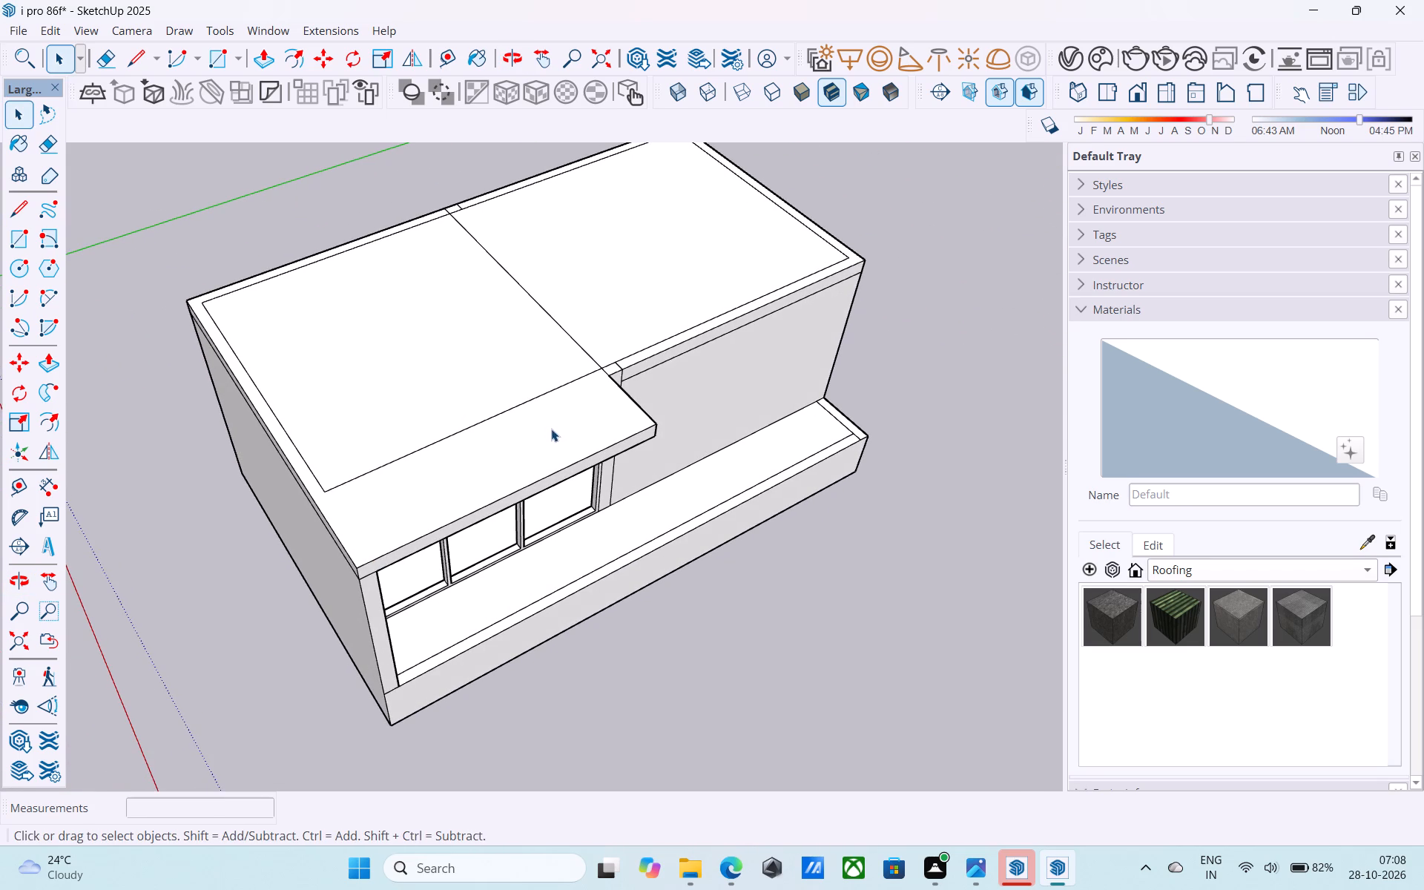
middle_click(532, 426, "shift")
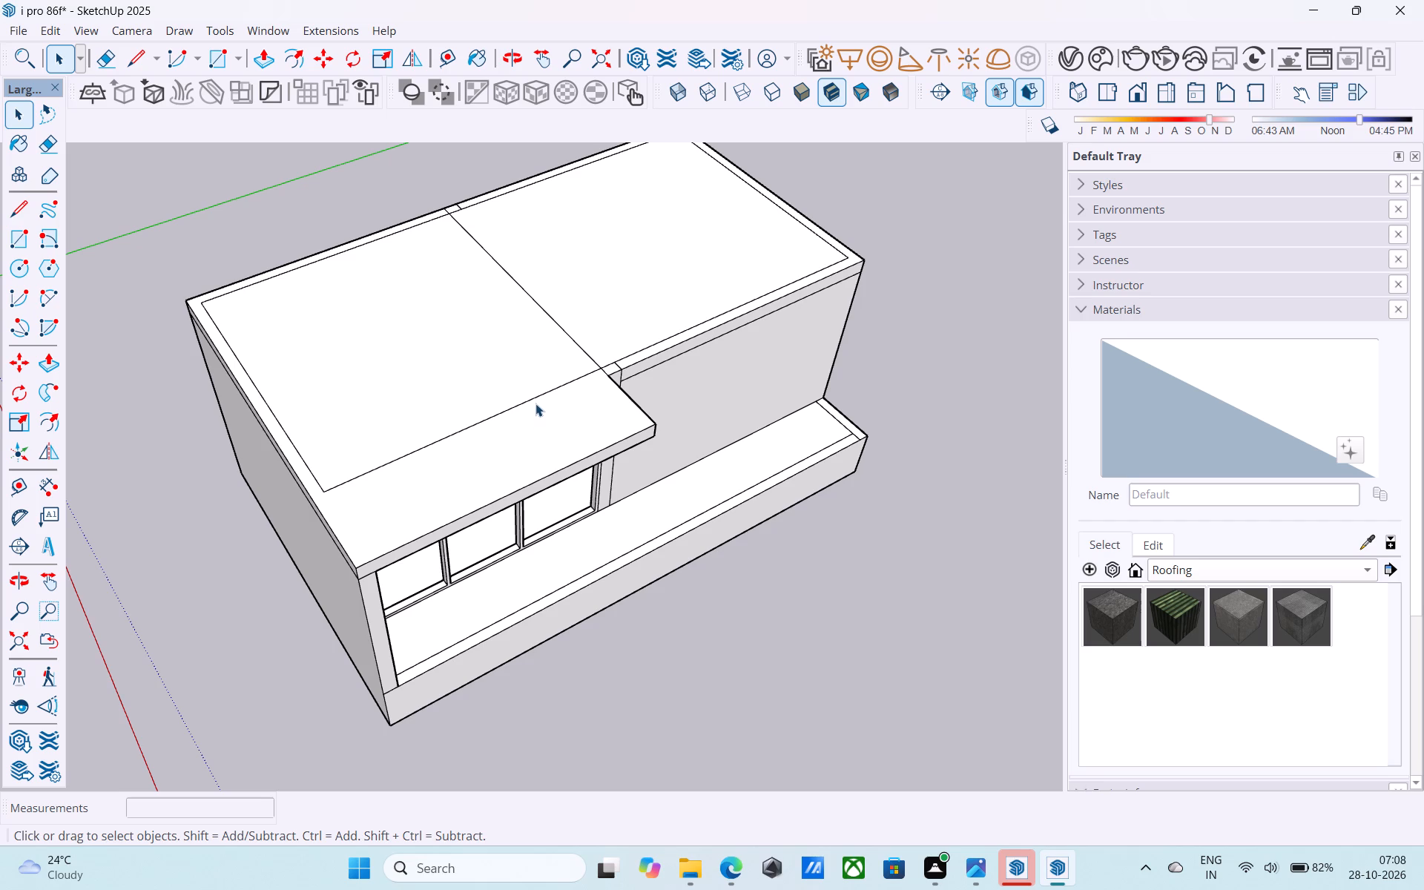
middle_click_drag(323, 519, 339, 332)
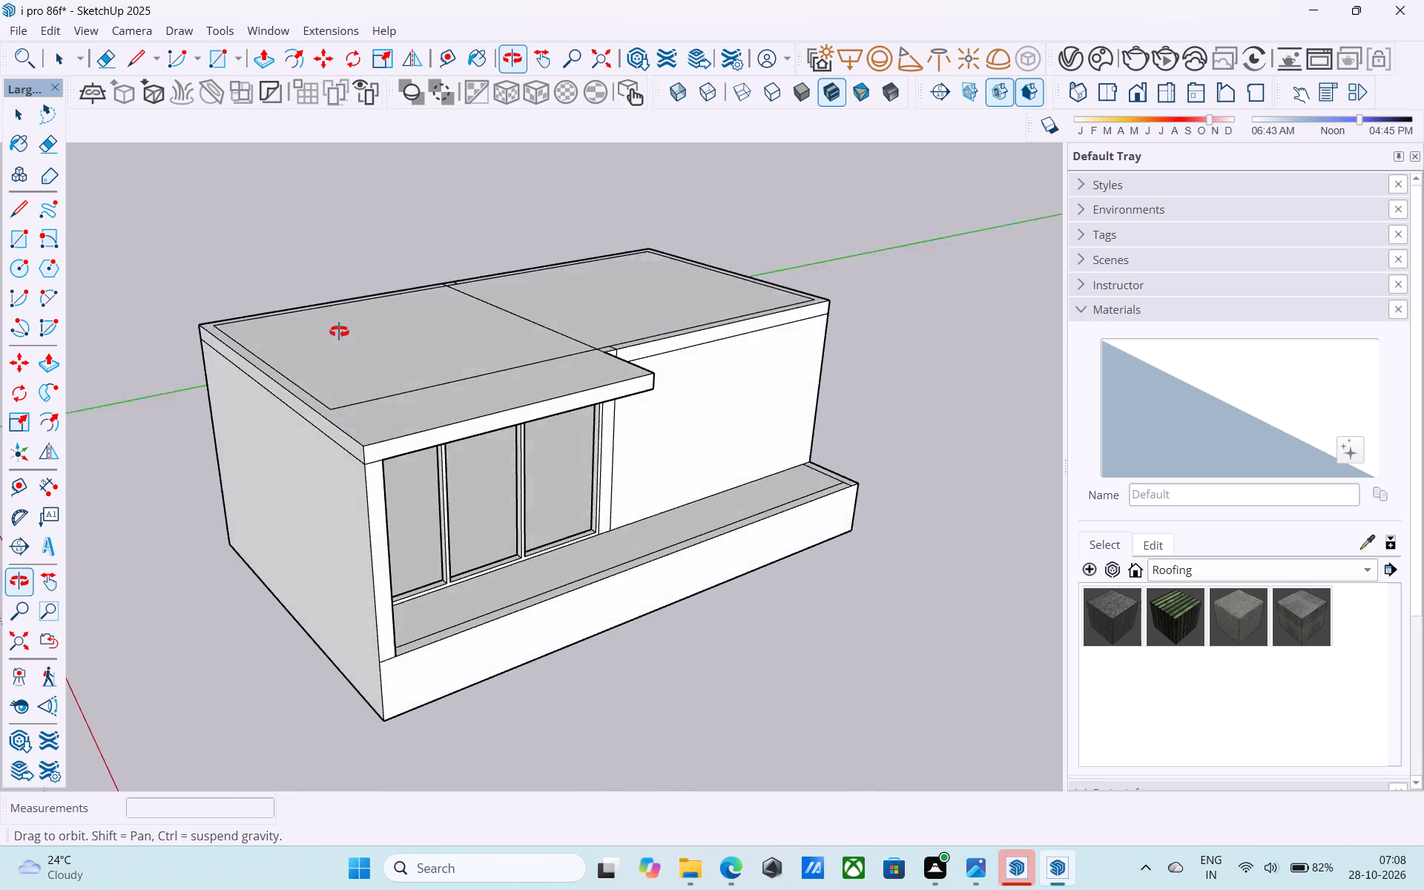
middle_click_drag(339, 332, 151, 363)
middle_click_drag(247, 464, 239, 440)
scroll(257, 423, "up", 5)
key("l")
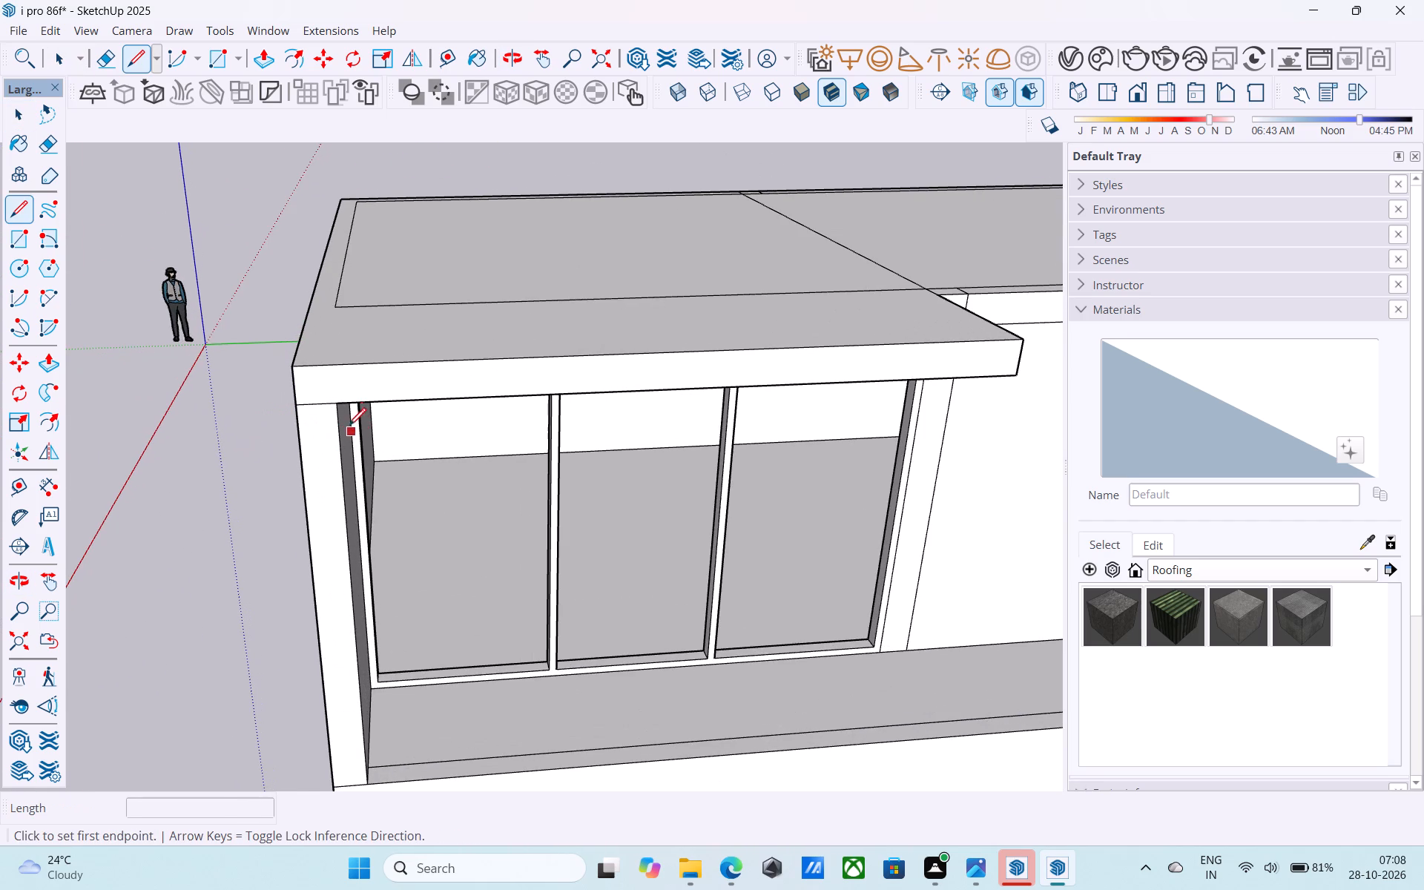
left_click(339, 402)
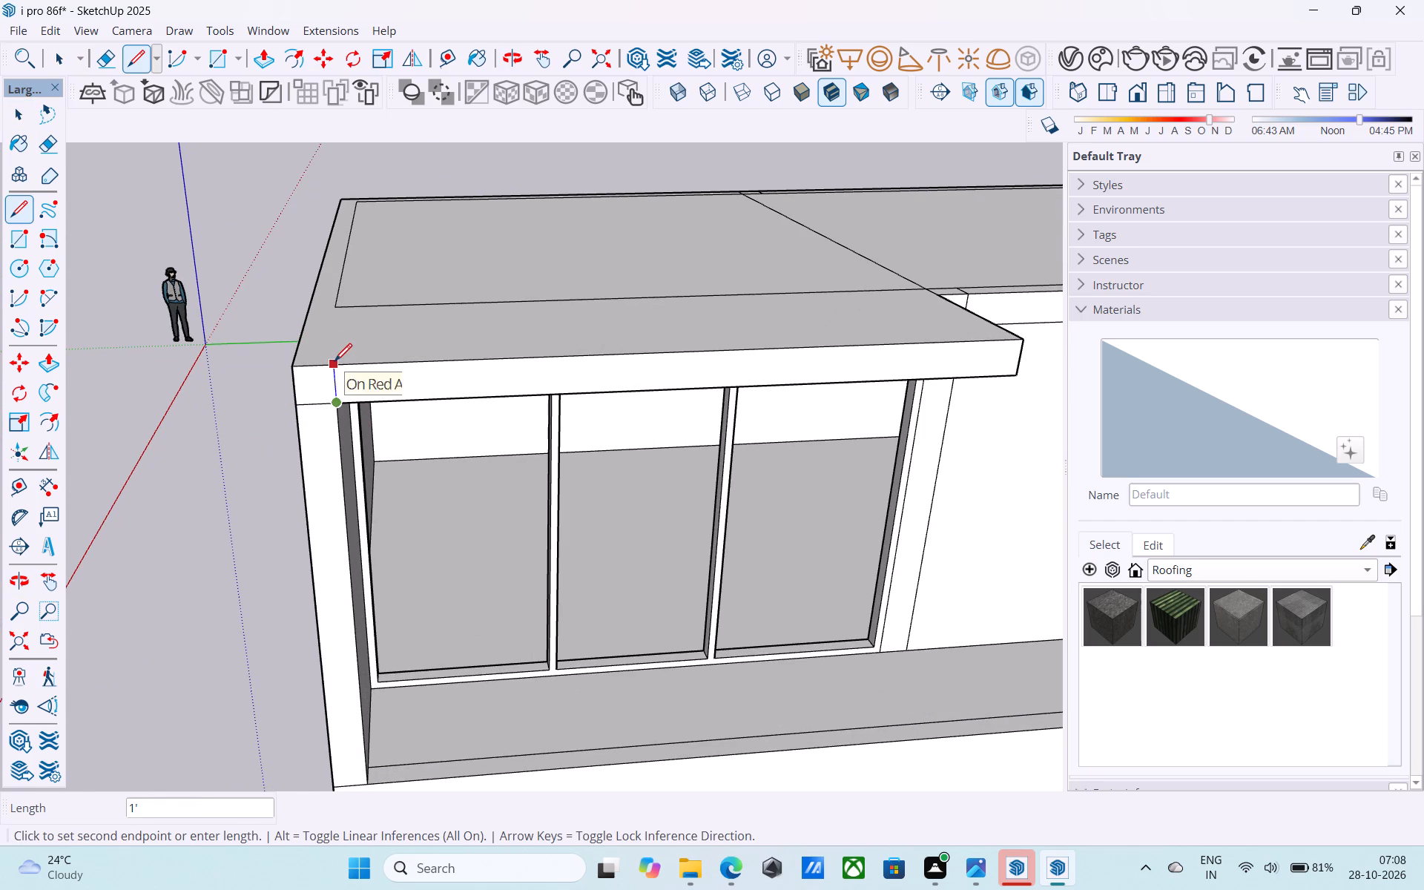
left_click(335, 366)
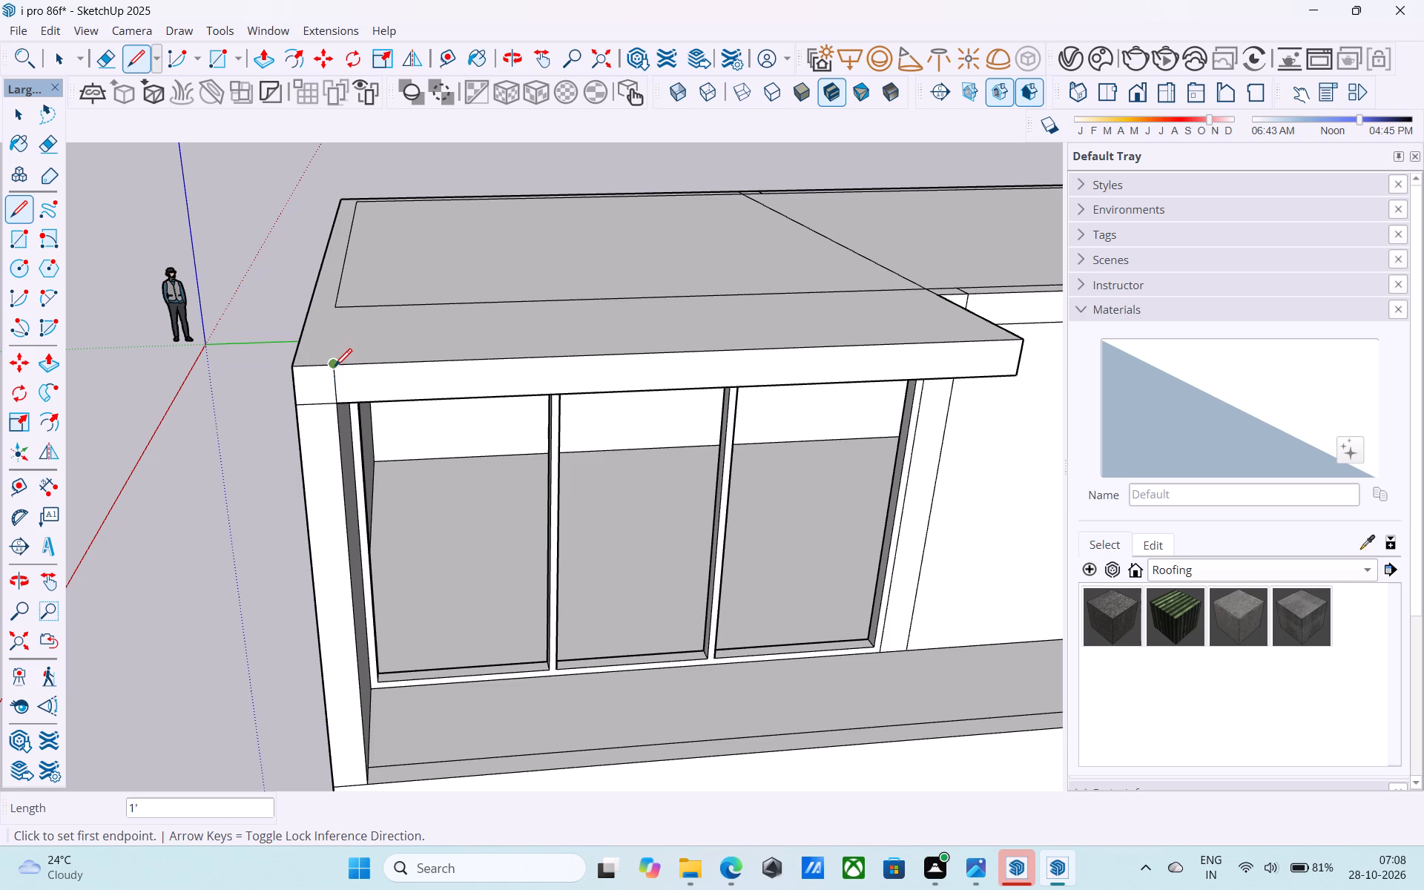
left_click(332, 368)
left_click(347, 302)
middle_click_drag(361, 311, 458, 314)
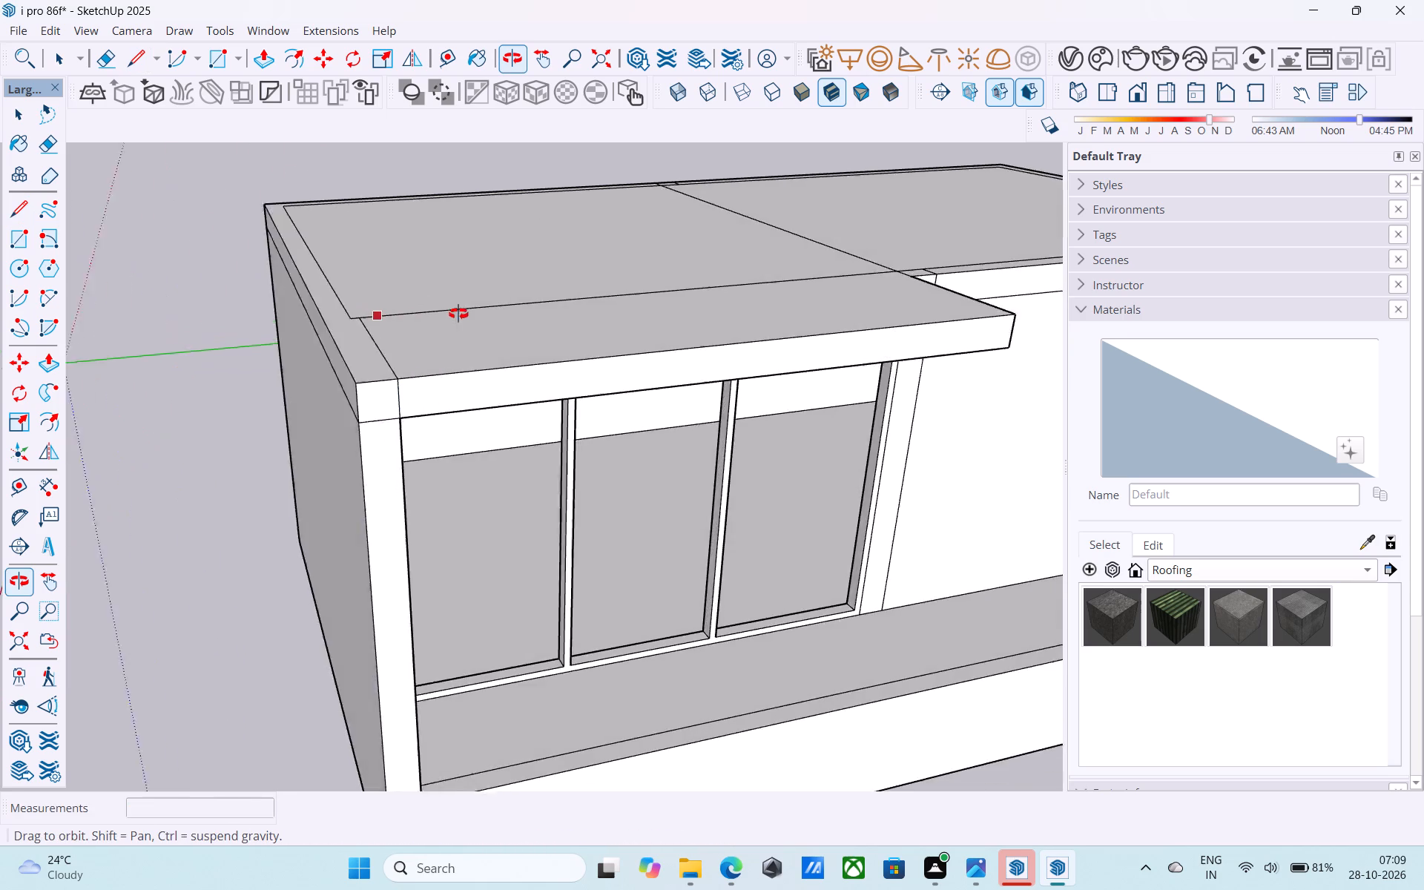
middle_click_drag(458, 314, 383, 480)
Draw a 9" line across the end border of the roof, from its inner front corner to the outer edge.
key("space")
scroll(337, 409, "down", 5)
middle_click_drag(337, 409, 335, 415)
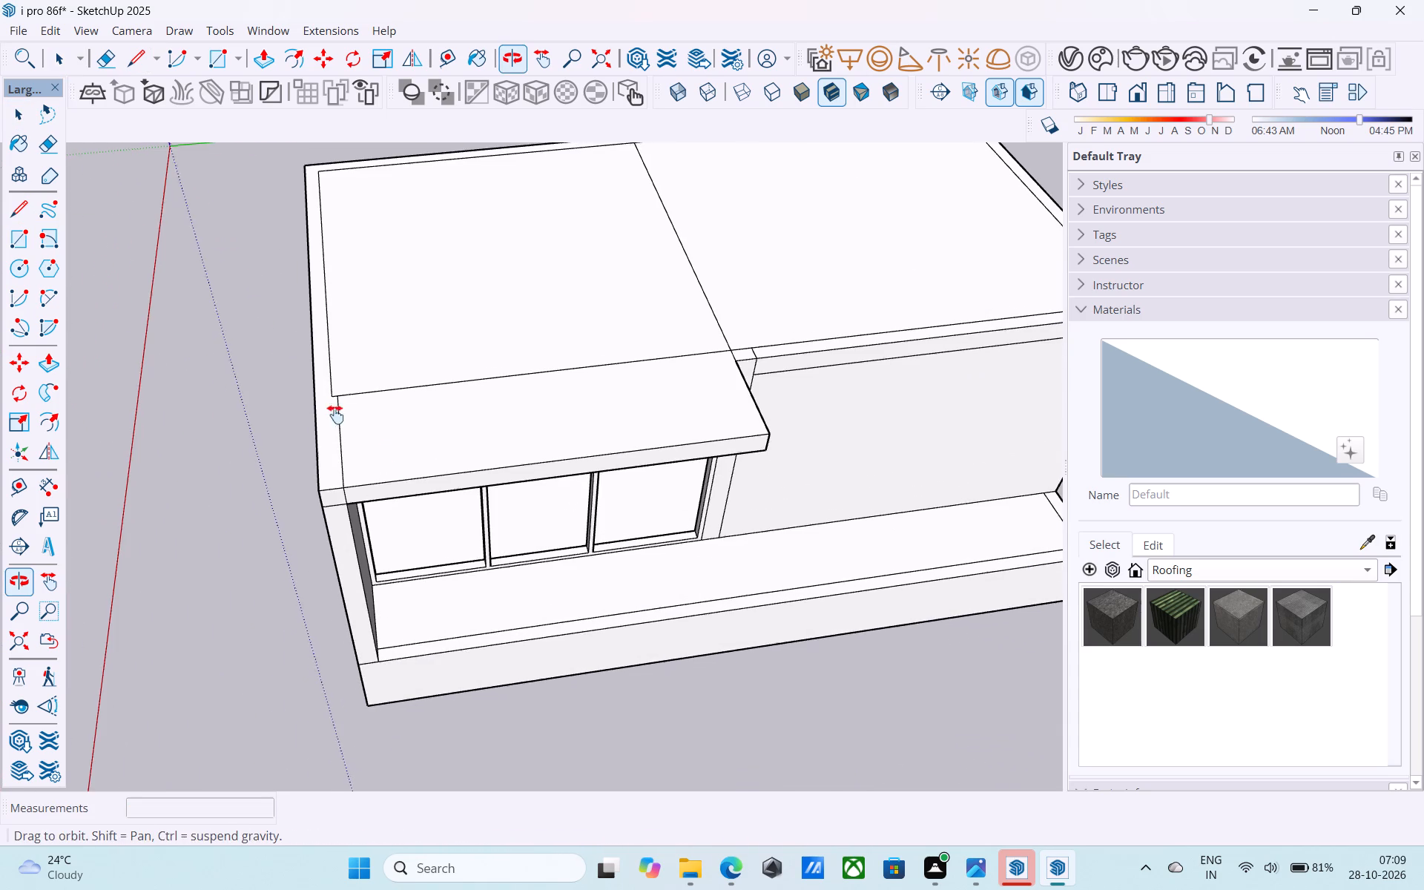
middle_click_drag(335, 415, 322, 452)
scroll(318, 441, "up", 4)
left_click(302, 420)
scroll(302, 419, "down", 9)
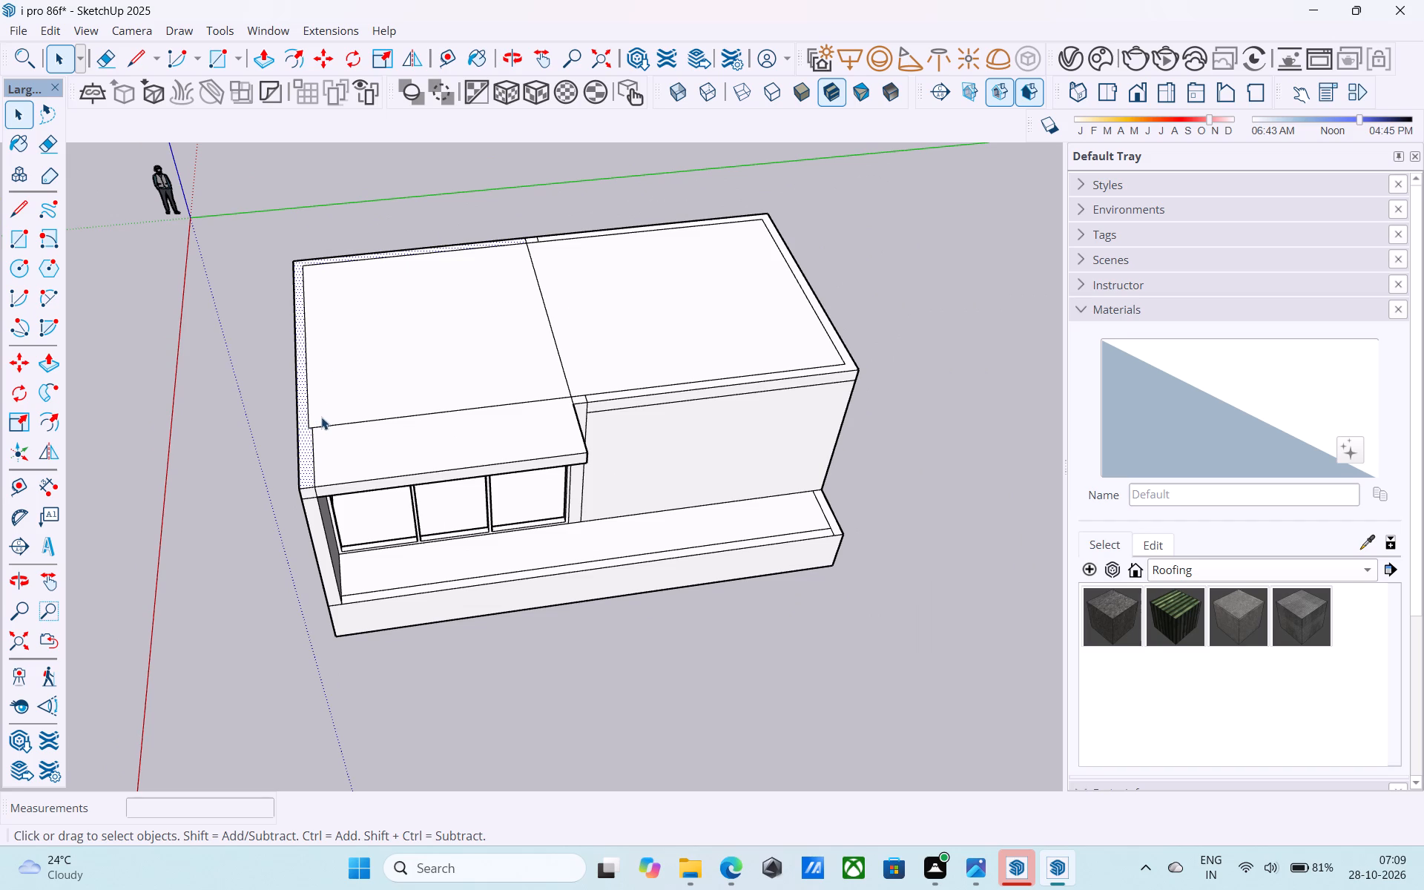
key("l")
scroll(317, 426, "up", 9)
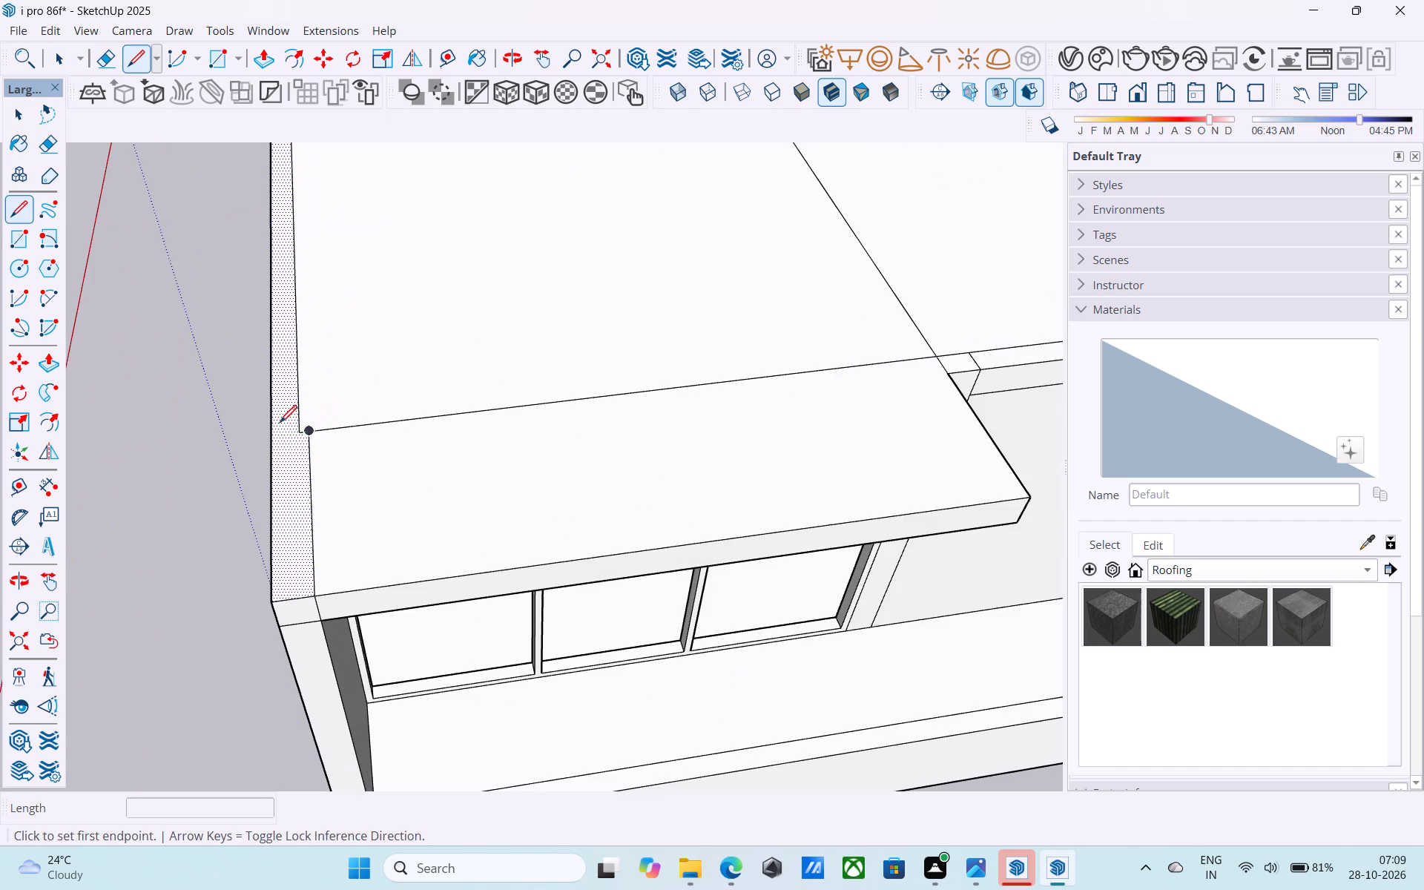
left_click(294, 427)
left_click(270, 431)
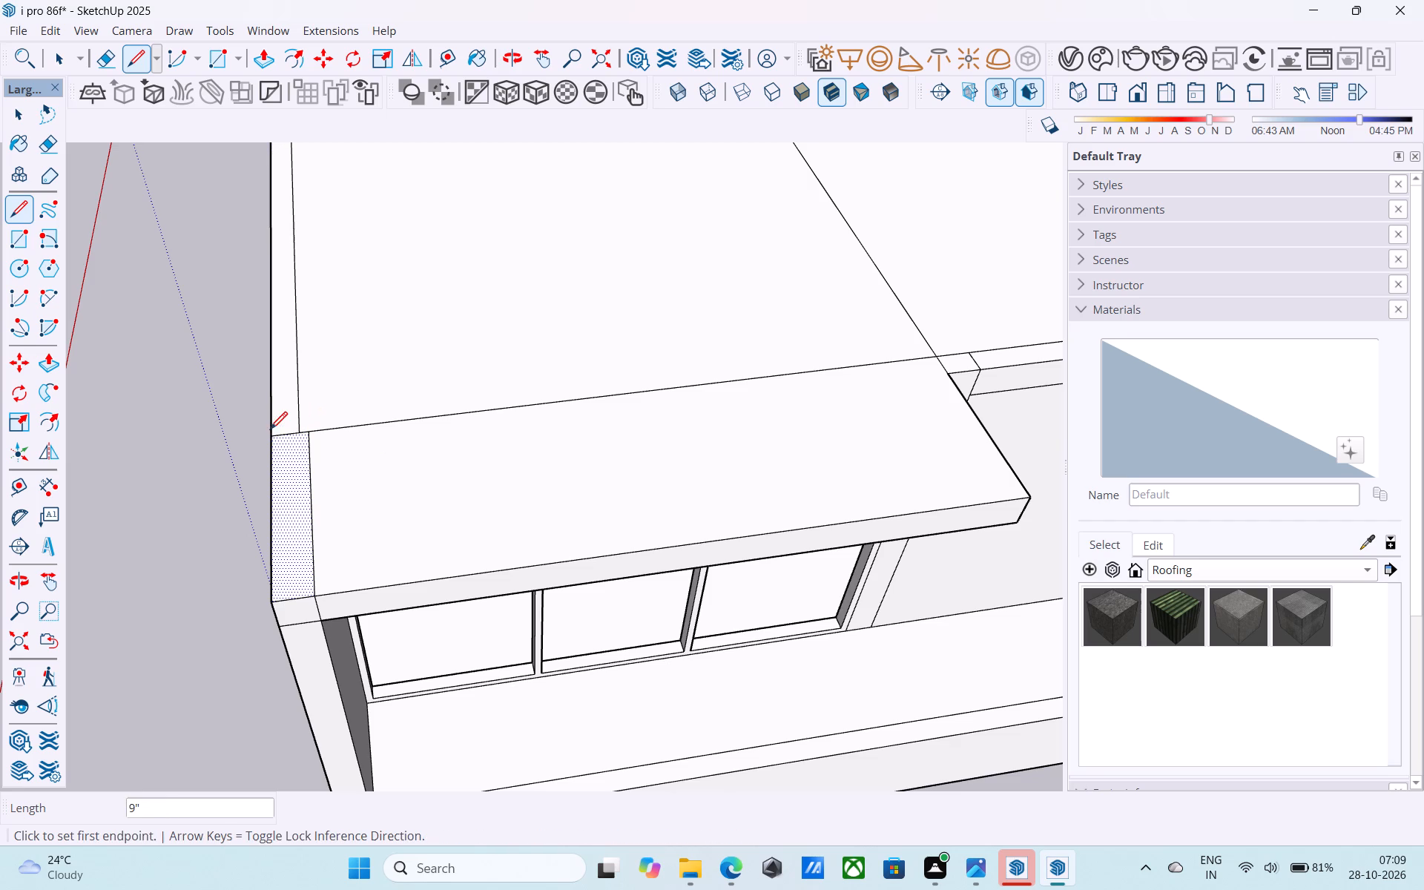
Pull the roof border along the end and back of the glazed half up by 12'.
key("space")
left_click(285, 415)
scroll(286, 415, "down", 7)
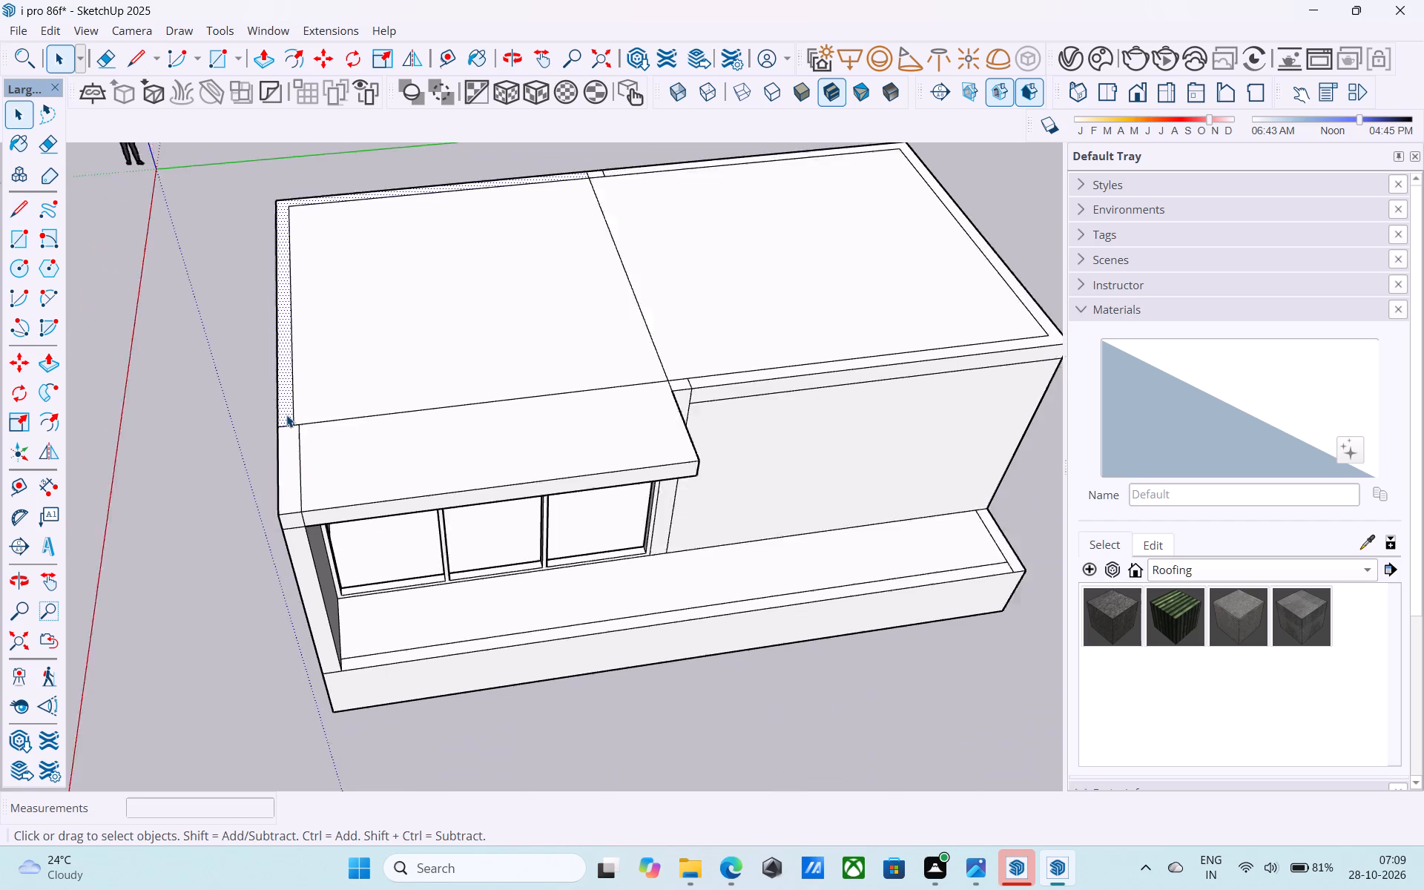
key("p")
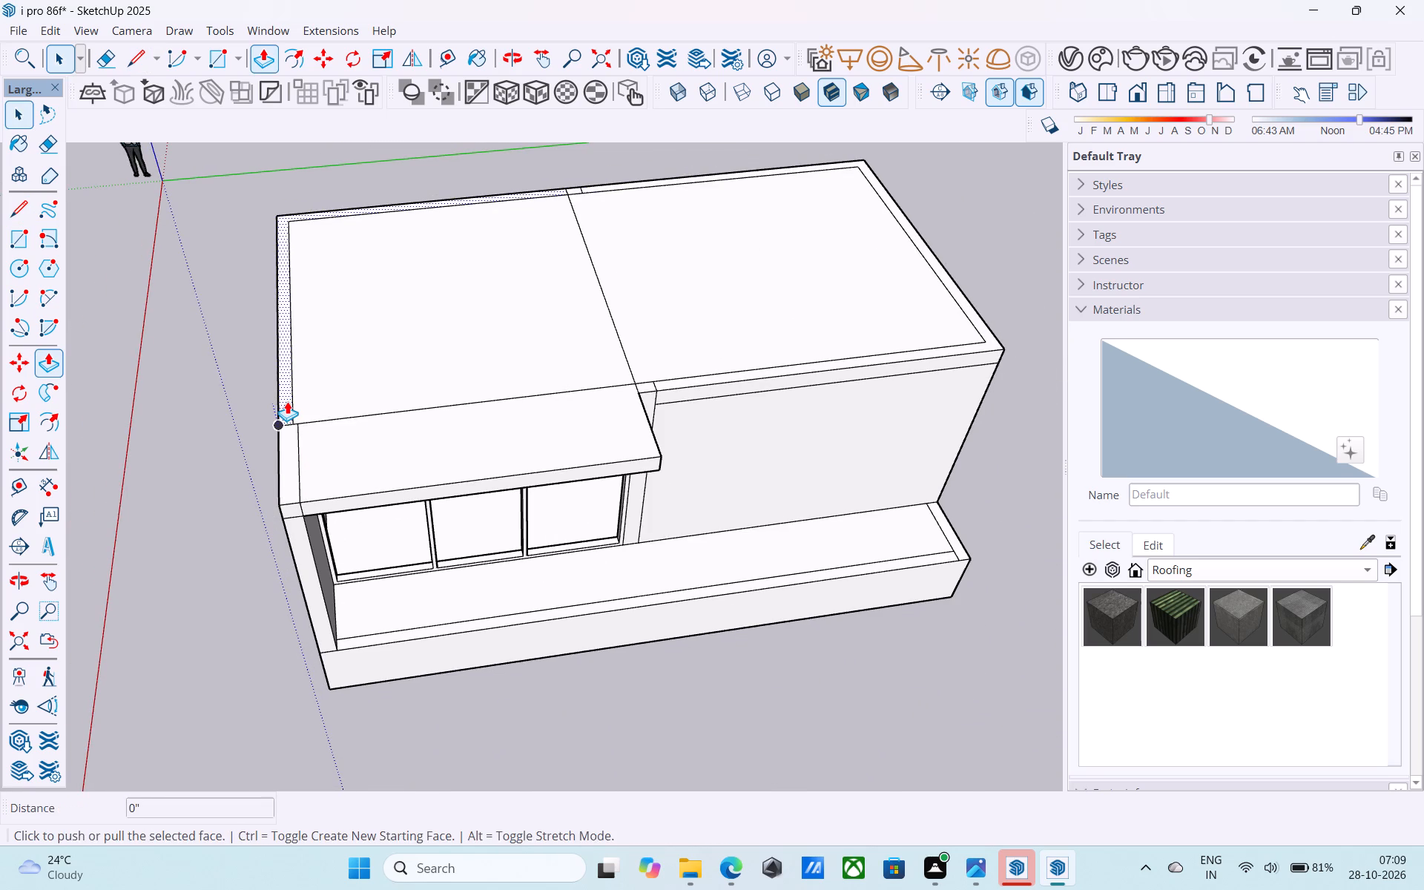
left_click(287, 401)
type("12")
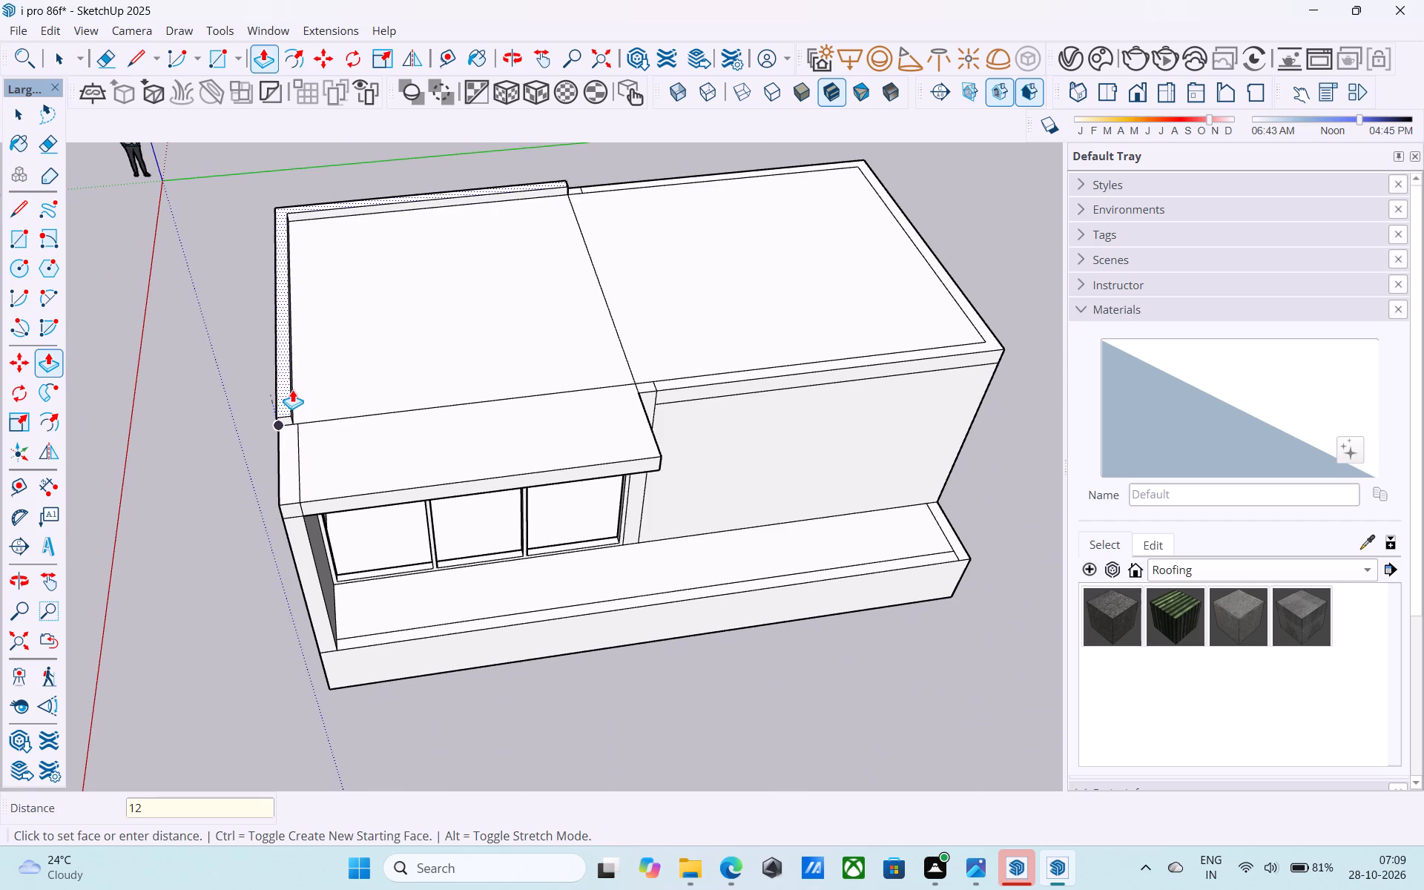
key("apostrophe")
key("Return")
key("space")
Erase the short cross lines on the front and back roof borders beside the roof's dividing line.
scroll(391, 363, "down", 2)
middle_click_drag(391, 363, 197, 407, "shift")
key("e")
scroll(408, 431, "up", 4)
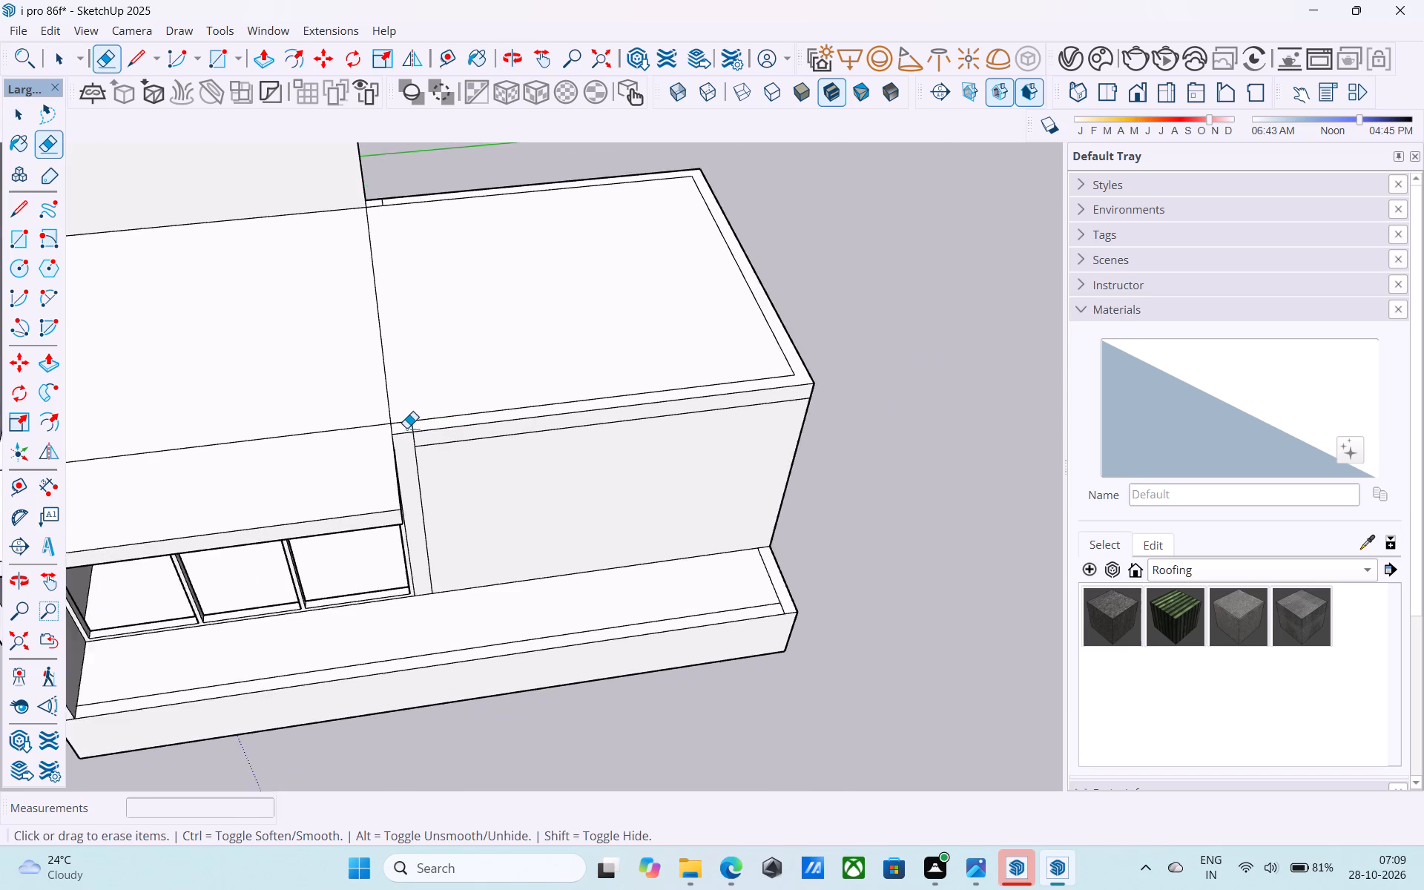
scroll(406, 428, "up", 4)
left_click(416, 426)
scroll(421, 423, "down", 6)
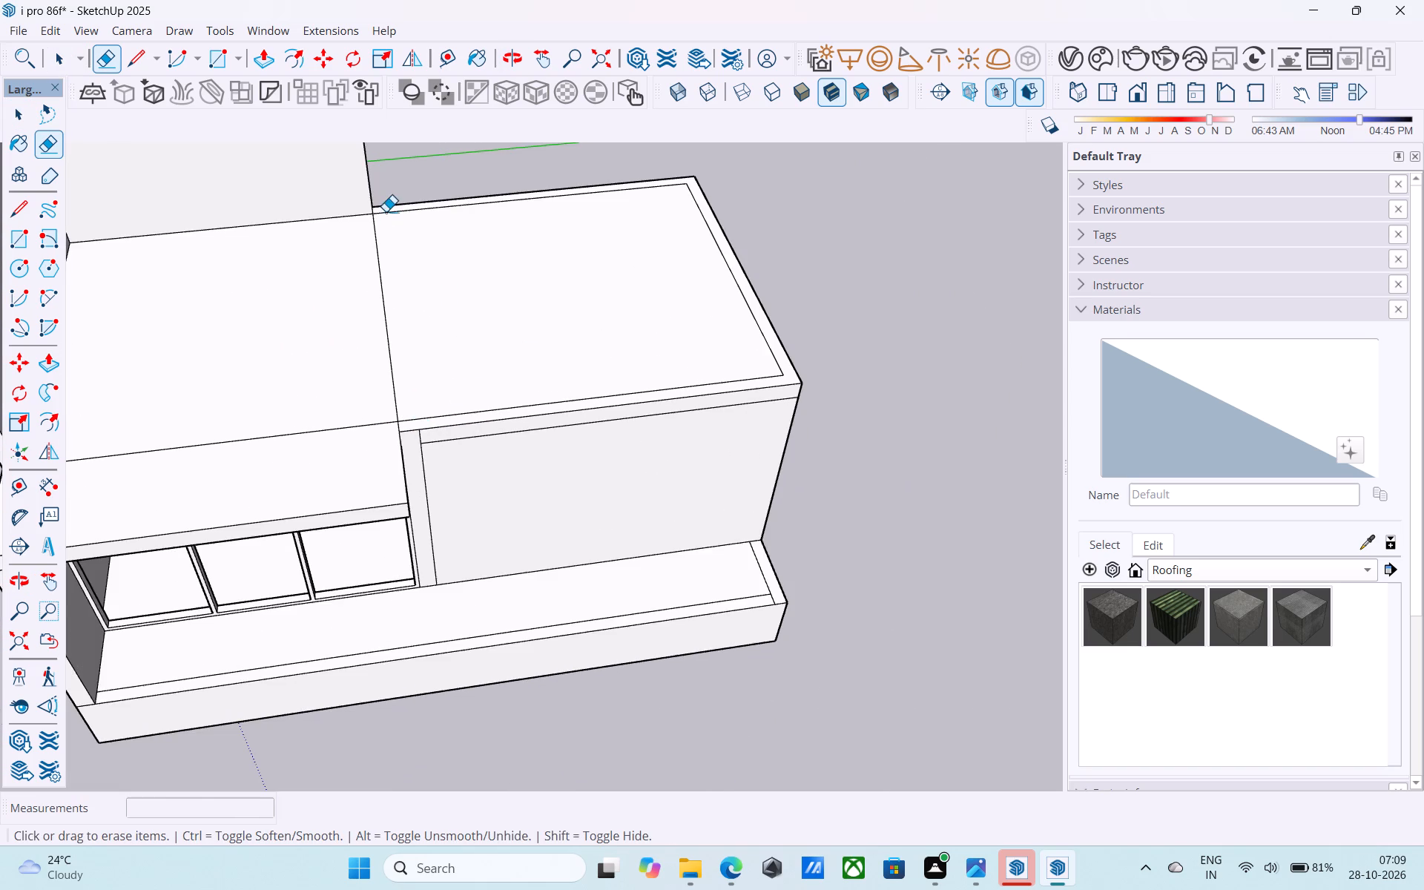
scroll(386, 211, "up", 14)
left_click(392, 208)
key("space")
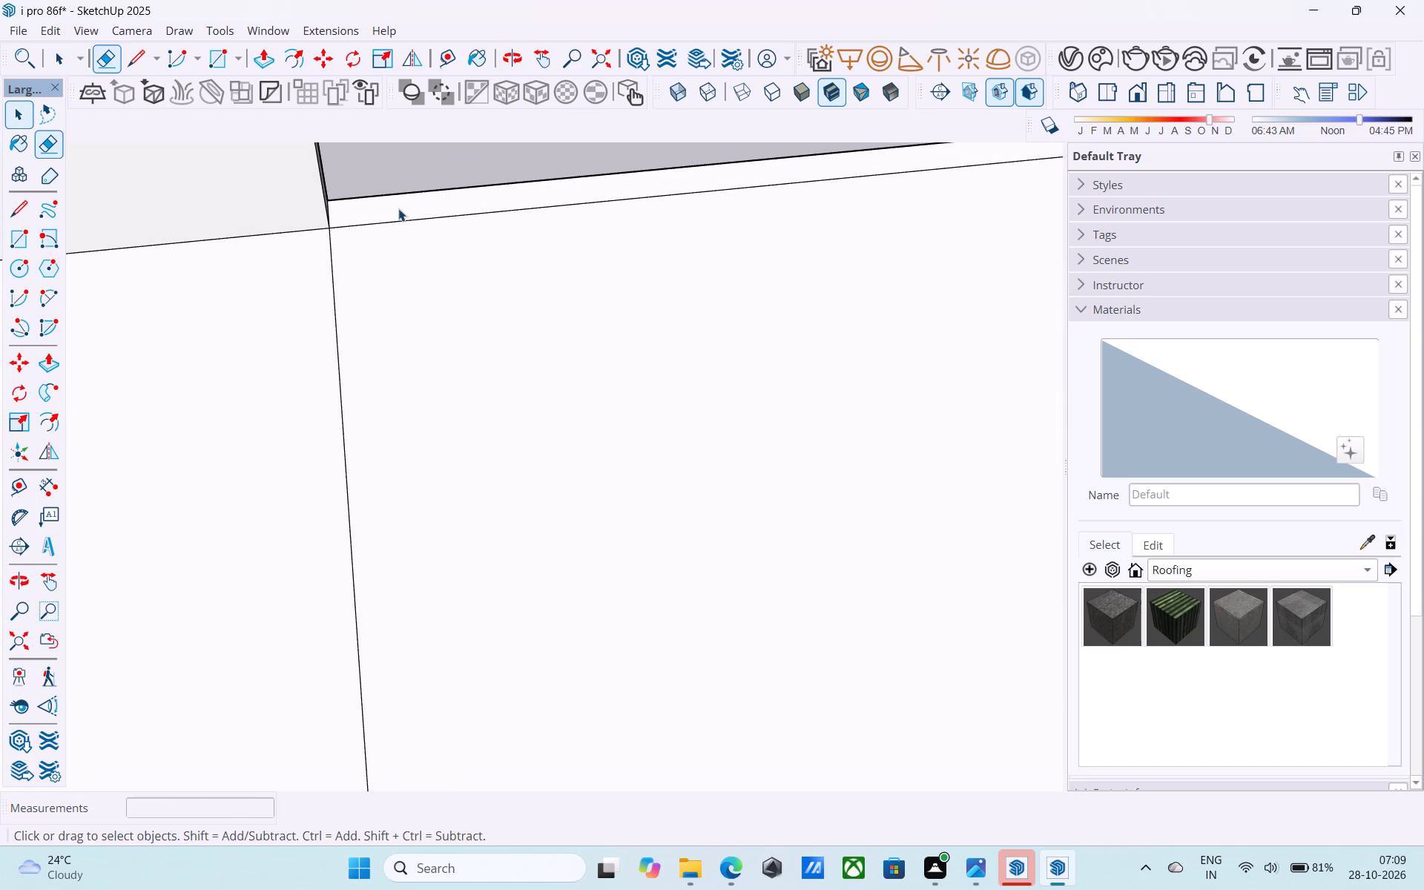
Copy the dividing line's short segment across the front roof border 12' along the border, away from the glazed half.
scroll(398, 208, "down", 17)
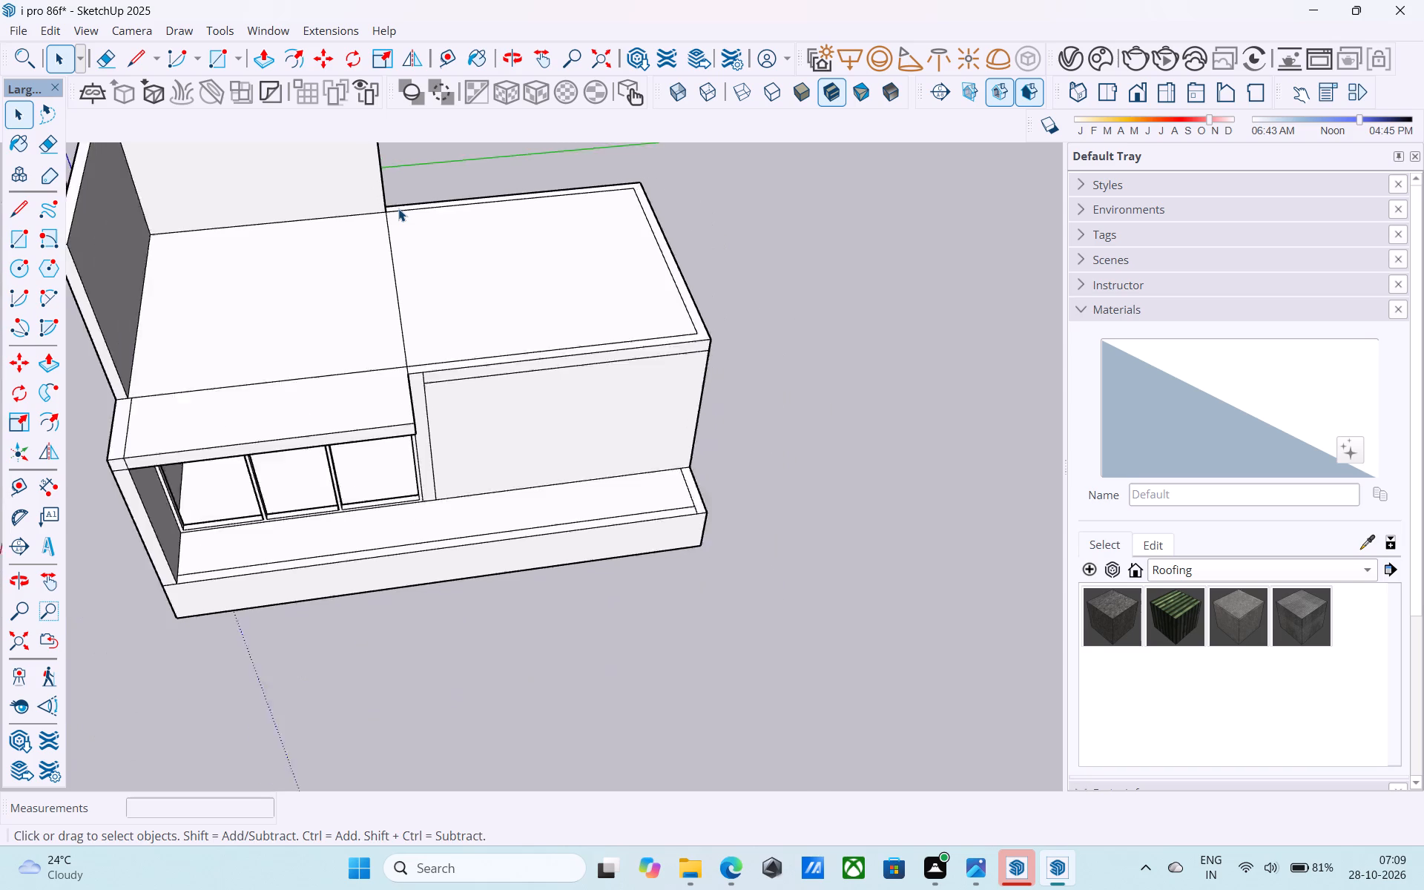
scroll(398, 208, "down", 7)
middle_click_drag(398, 208, 399, 246)
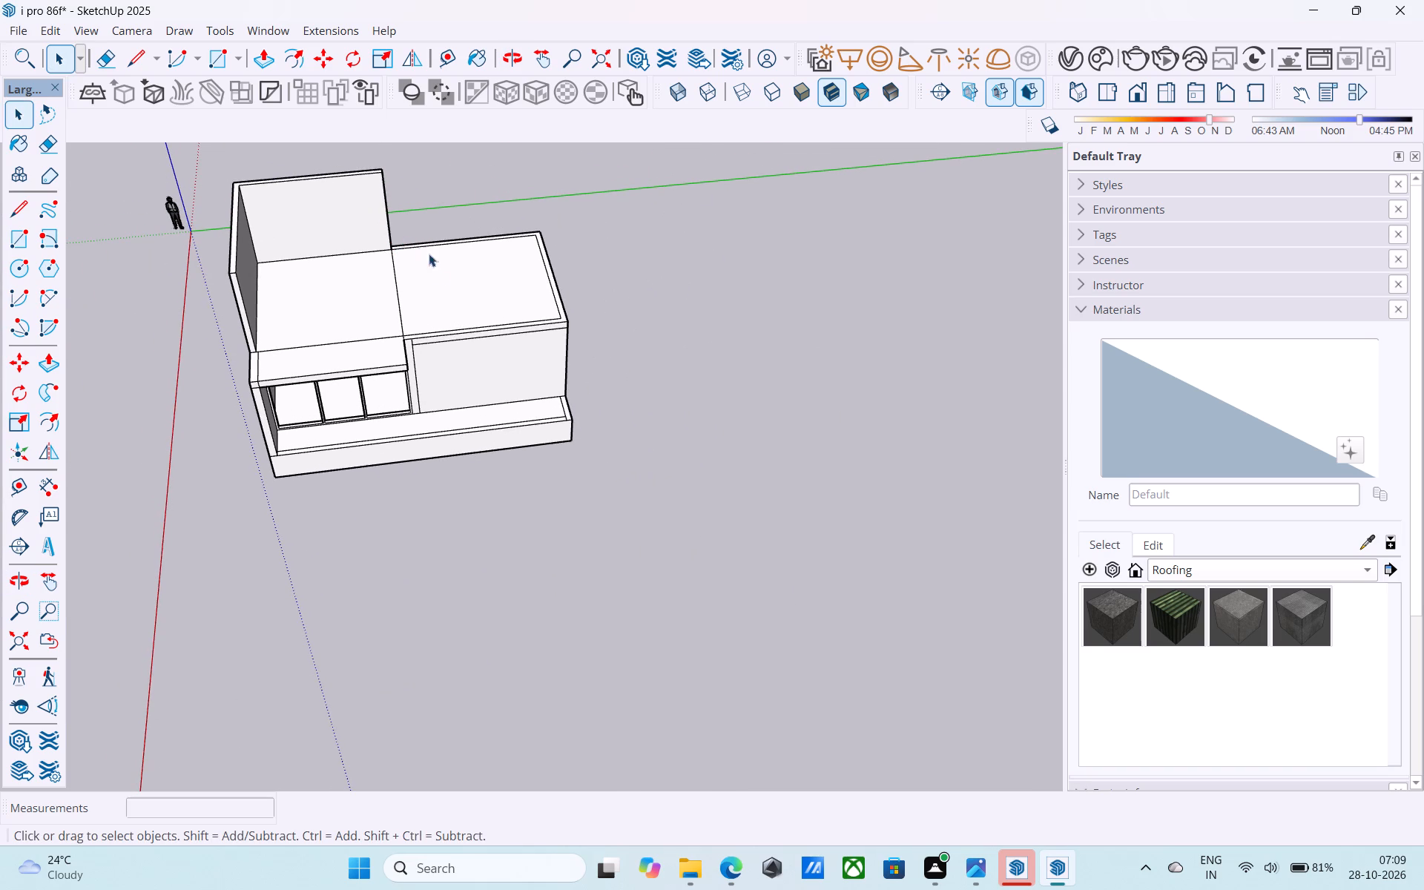
scroll(420, 340, "up", 20)
scroll(420, 340, "up", 4)
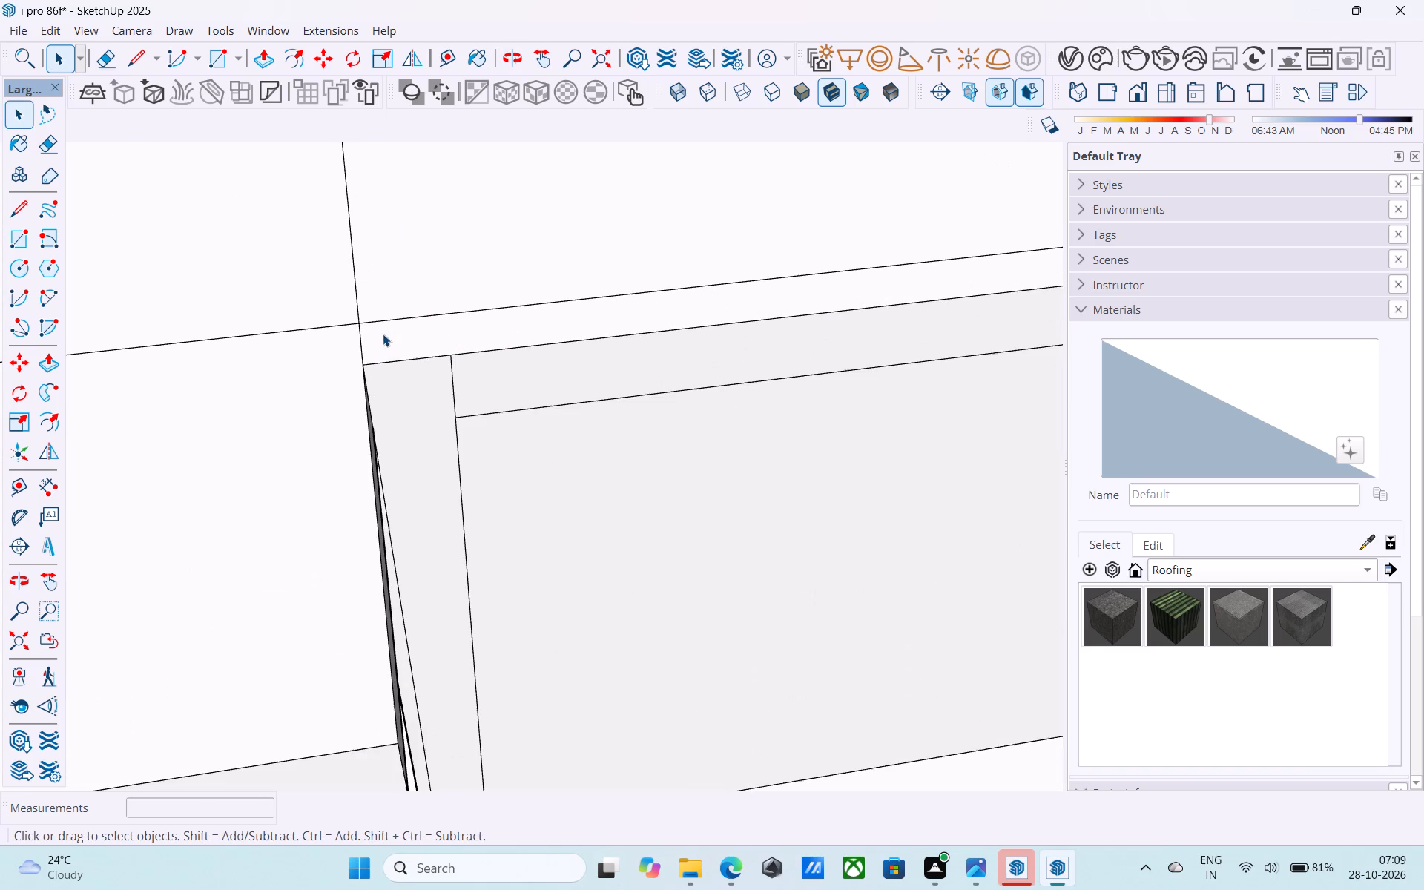
left_click(363, 343)
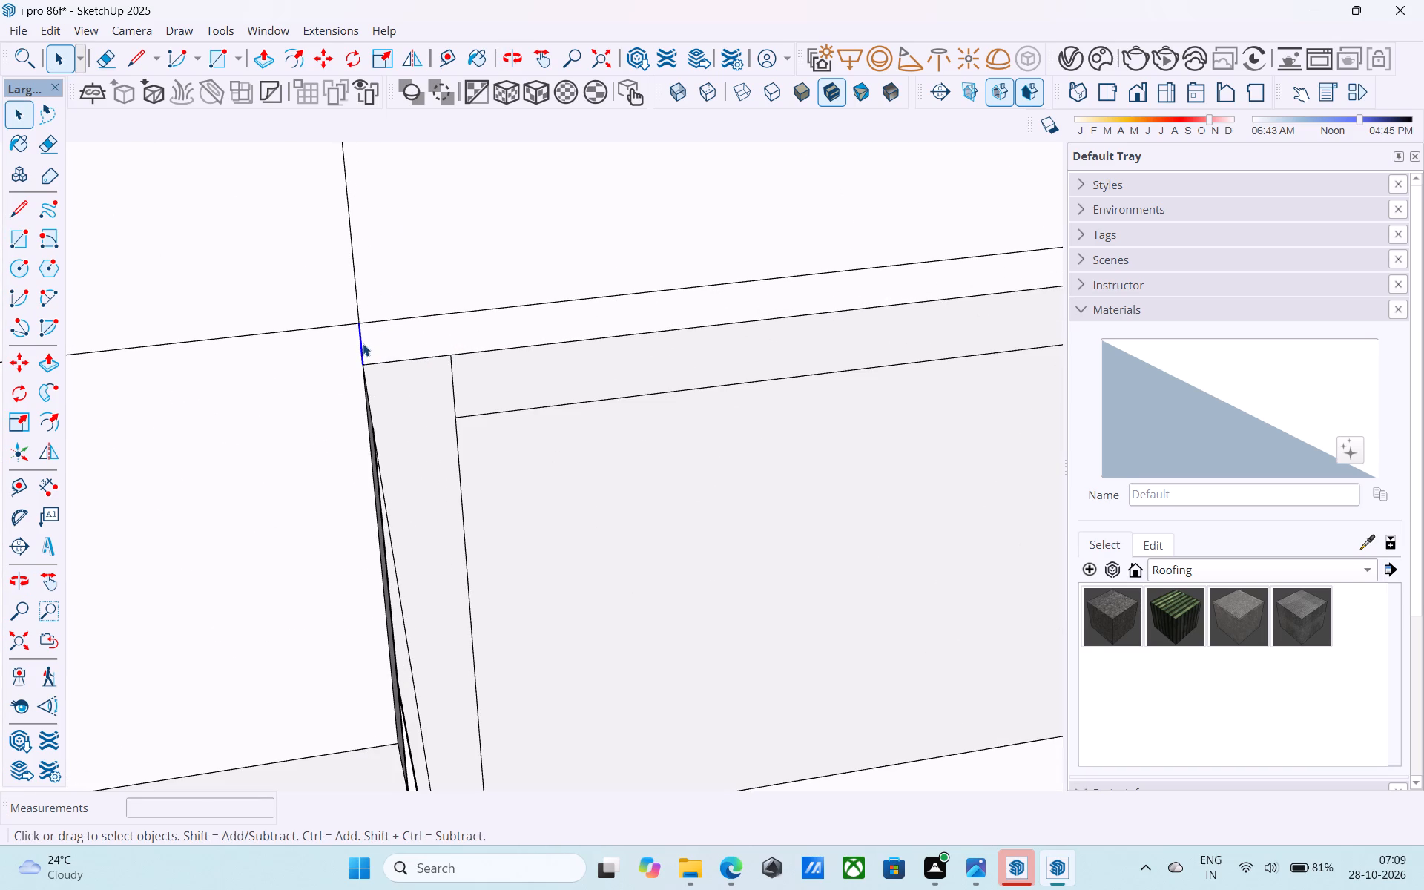
key("m")
middle_click_drag(357, 359, 128, 371)
left_click(419, 317)
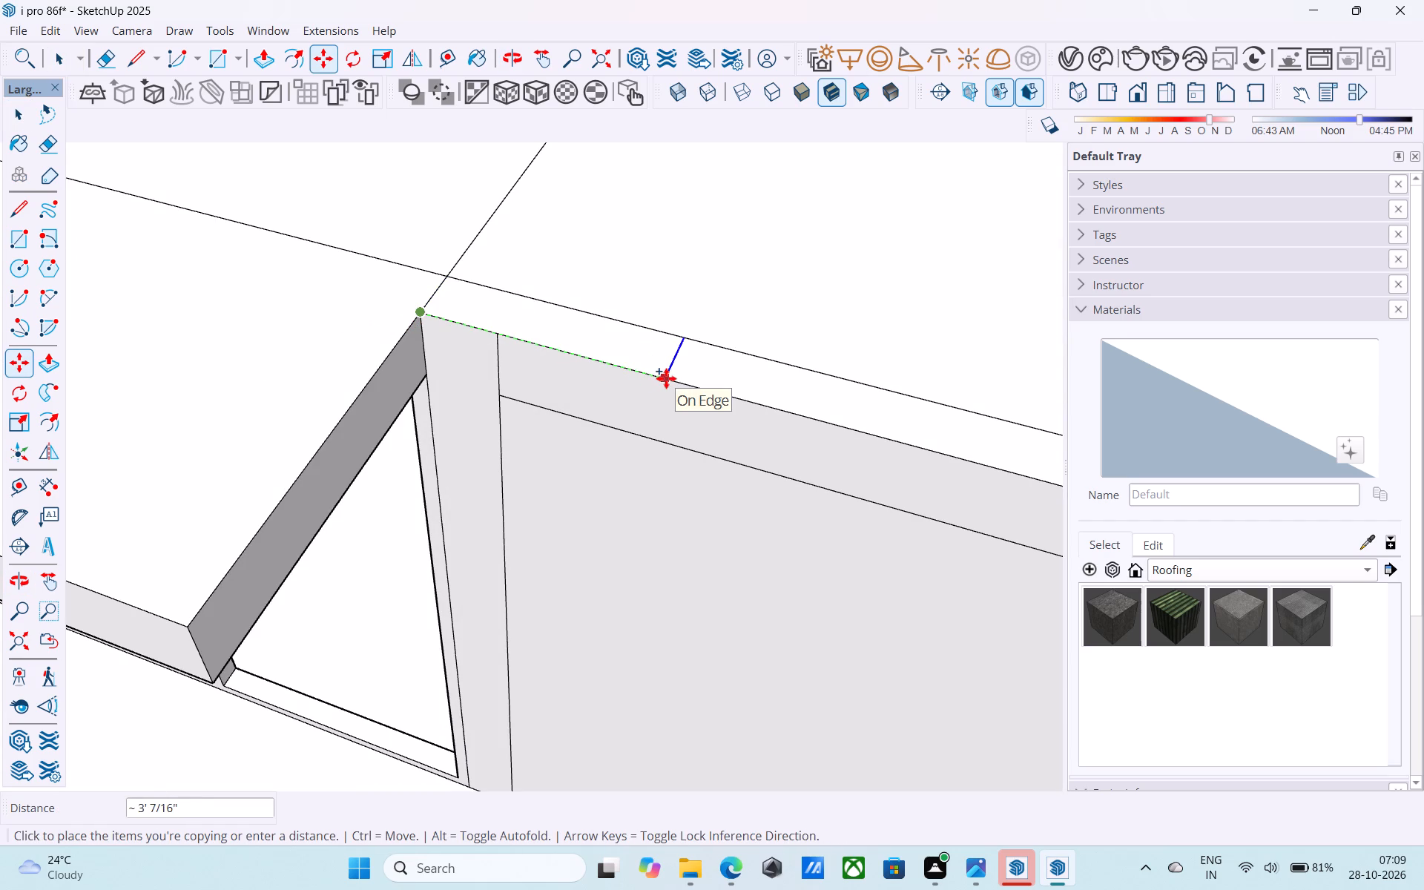
type("12'")
key("Return")
Draw a short line extending the inner line of the lower roof's far-end border to the front roof edge.
scroll(497, 406, "down", 4)
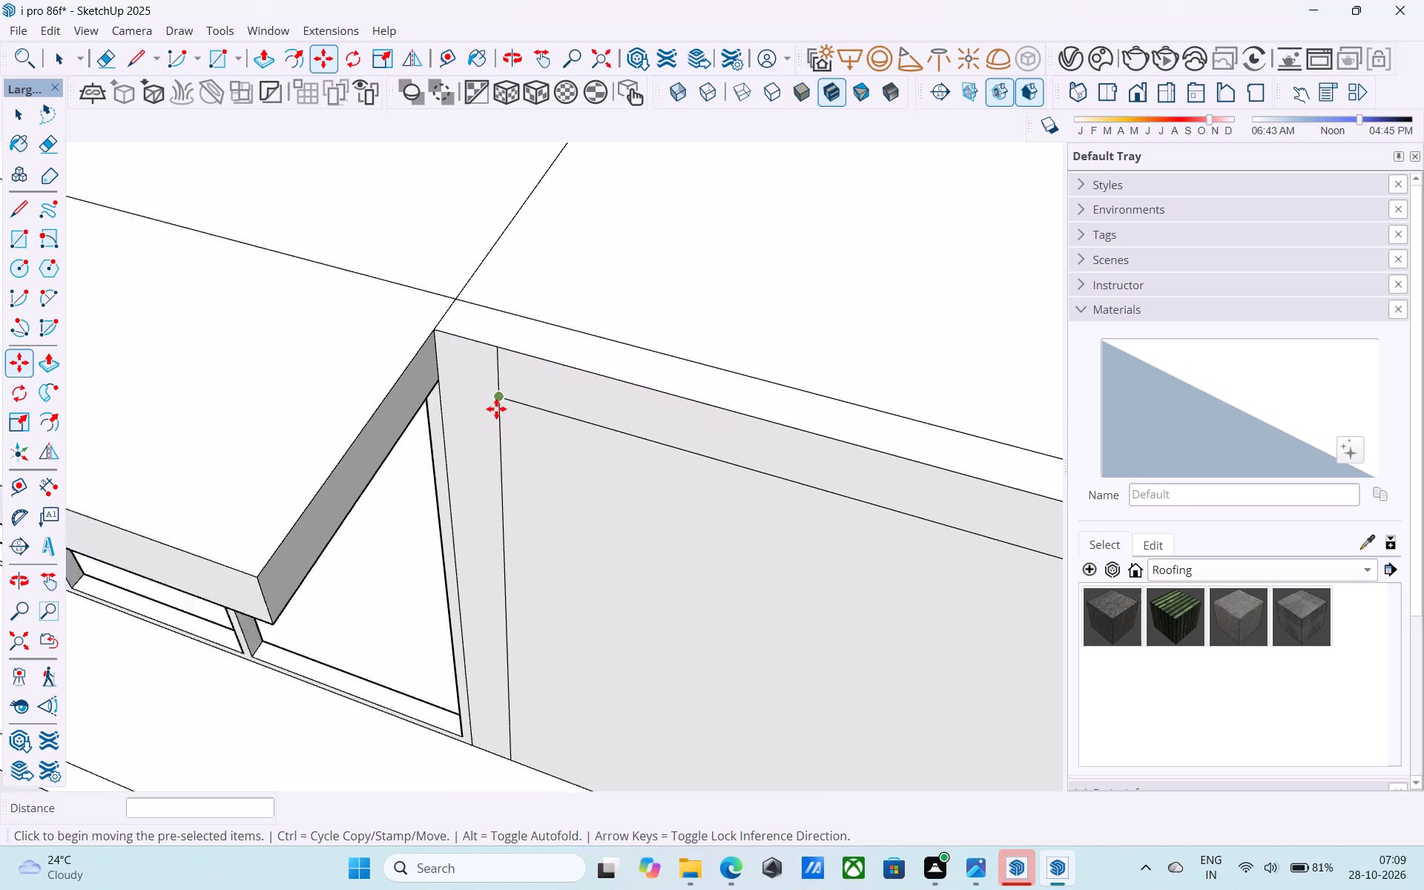
scroll(496, 409, "down", 18)
middle_click_drag(522, 431, 748, 409)
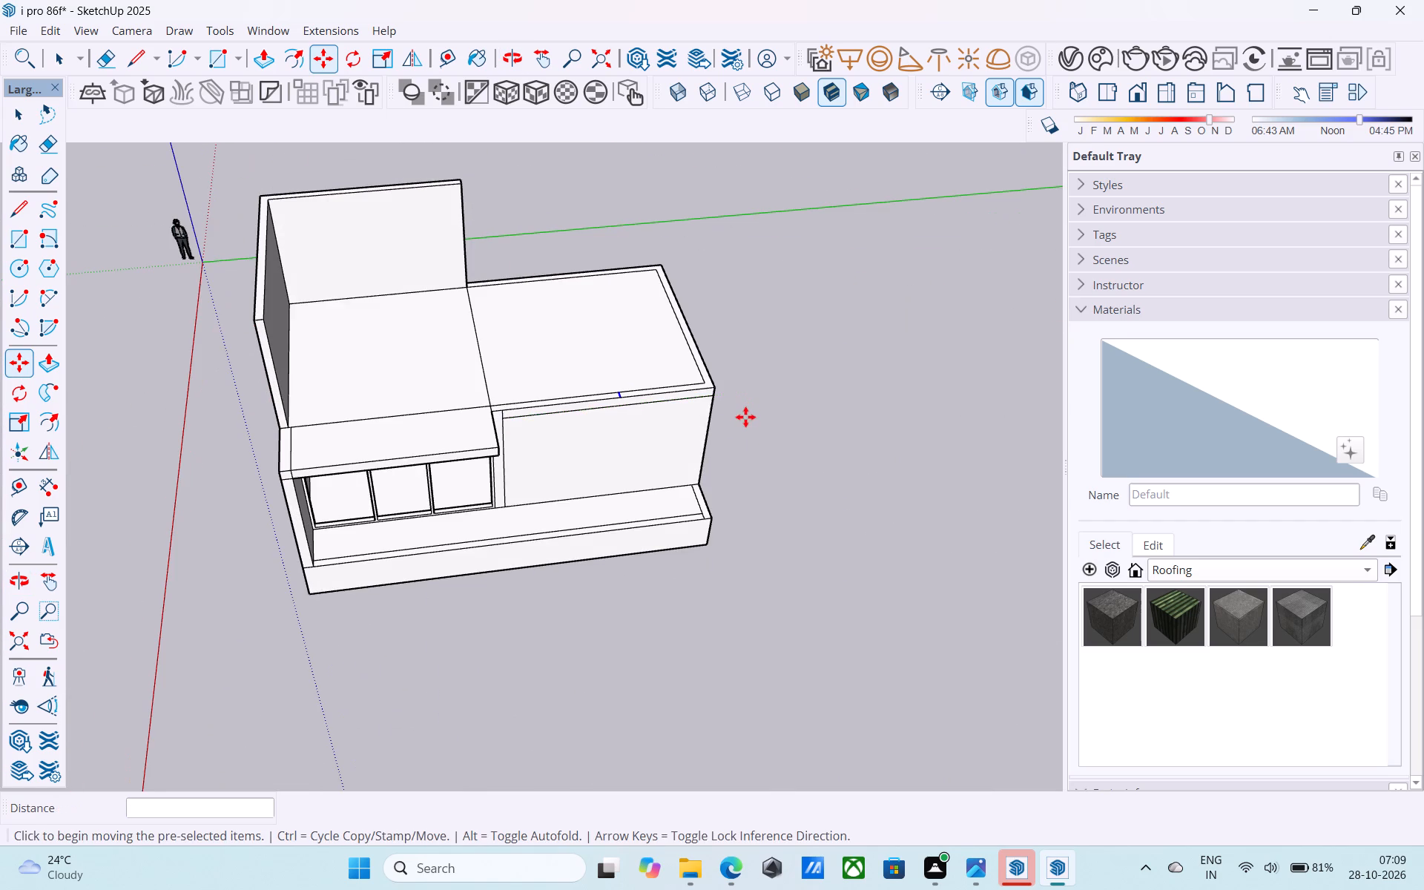
middle_click_drag(740, 412, 577, 441)
scroll(602, 410, "up", 5)
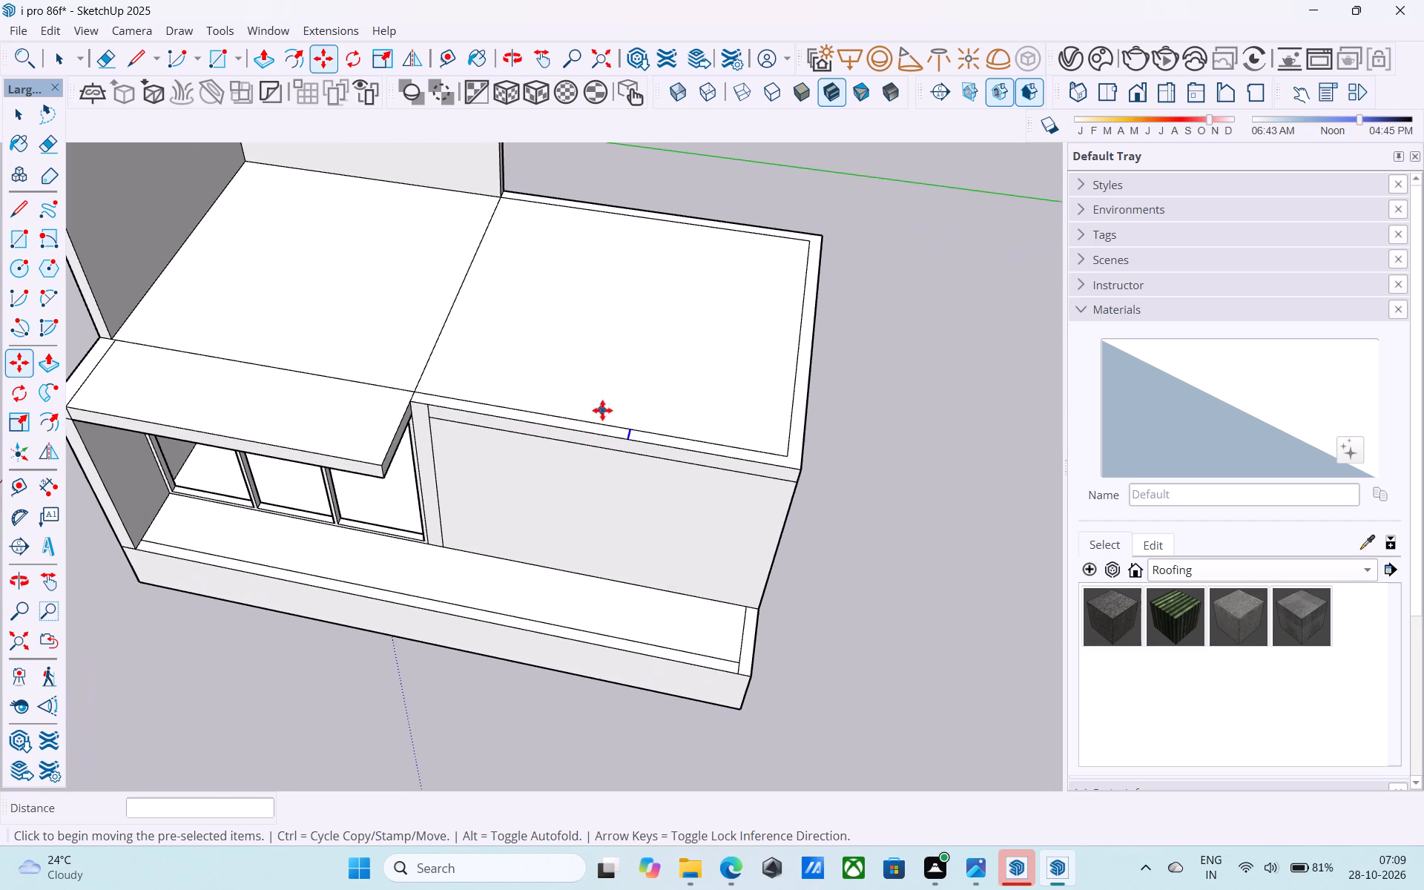
scroll(771, 435, "up", 3)
key("l")
scroll(774, 427, "up", 3)
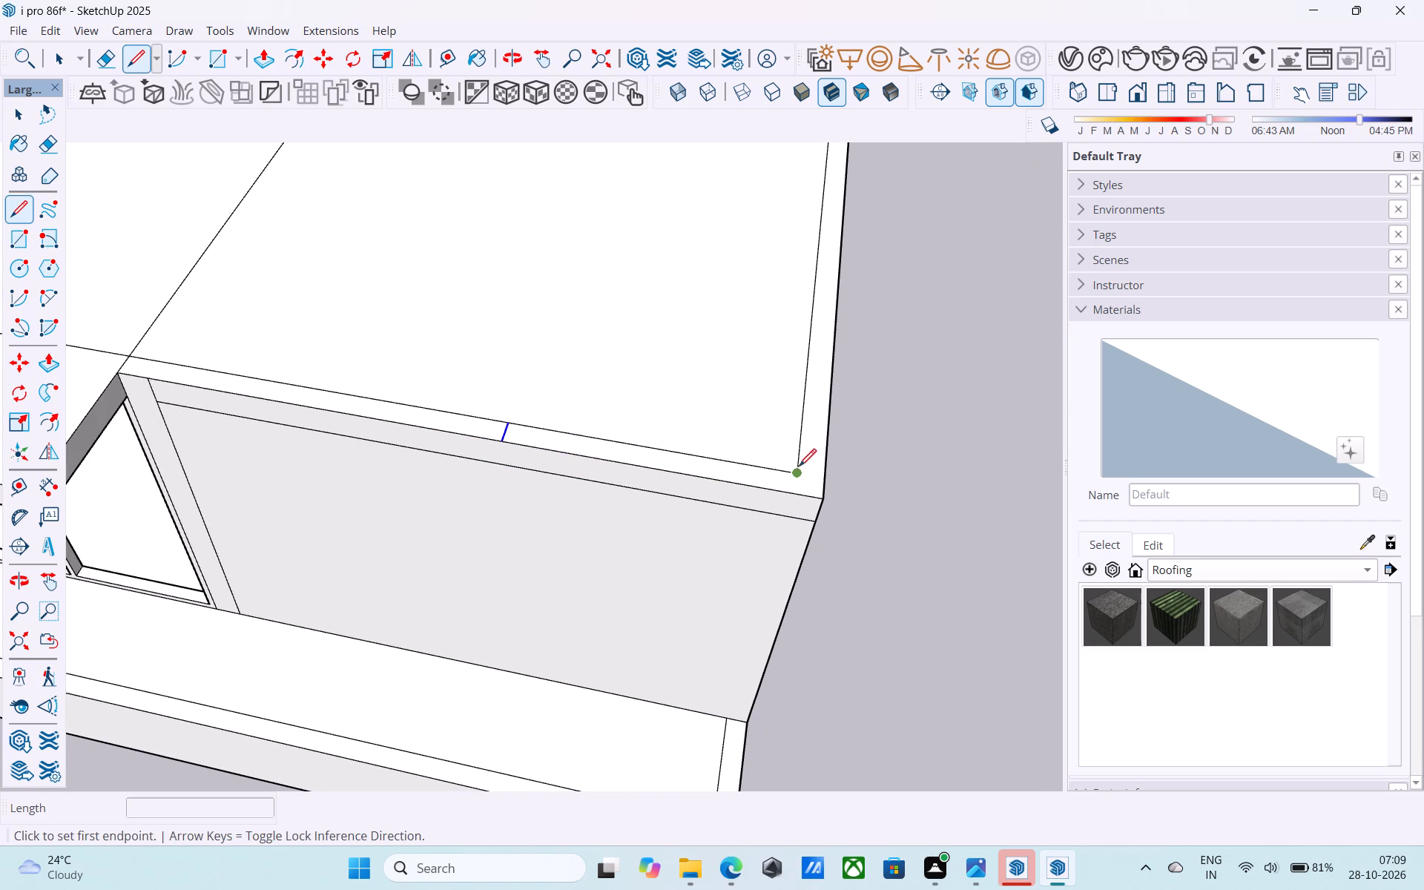
left_click(801, 470)
left_click(796, 487)
scroll(799, 484, "up", 6)
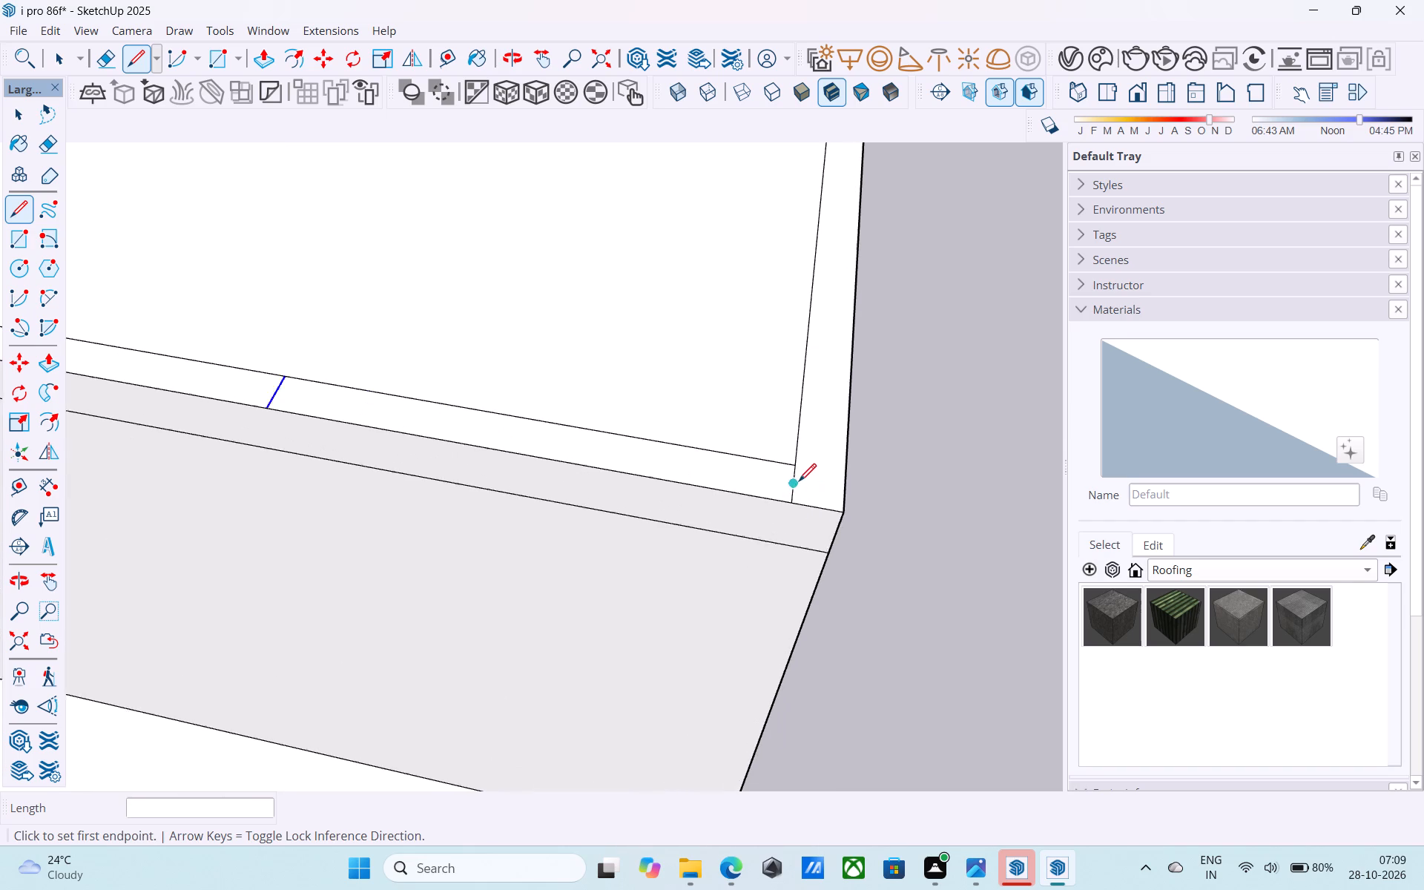
Erase the copied cross line on the front roof border of the lower, unglazed half.
scroll(799, 483, "up", 3)
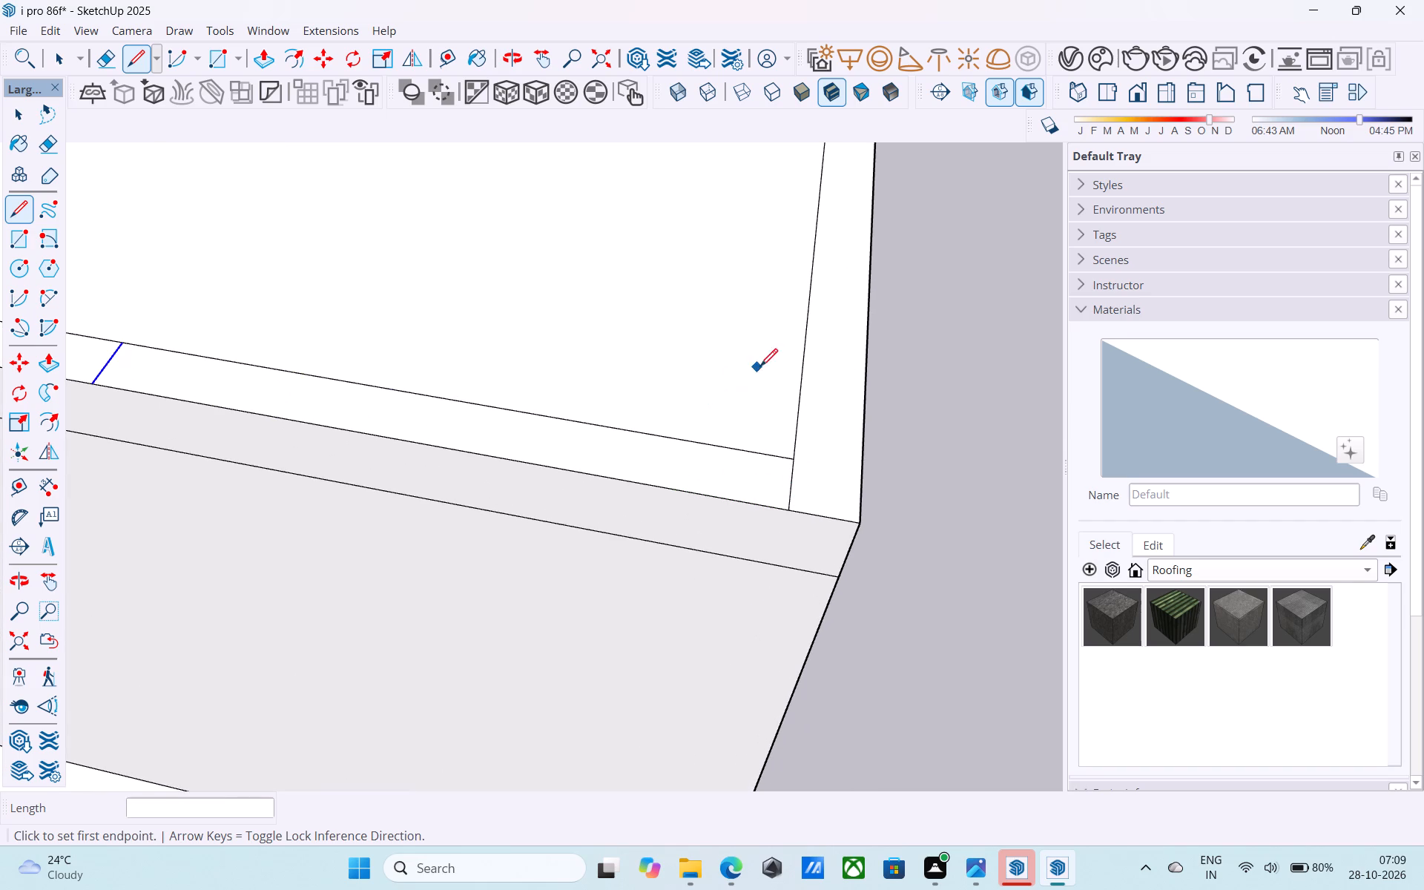
key("space")
left_click(791, 474)
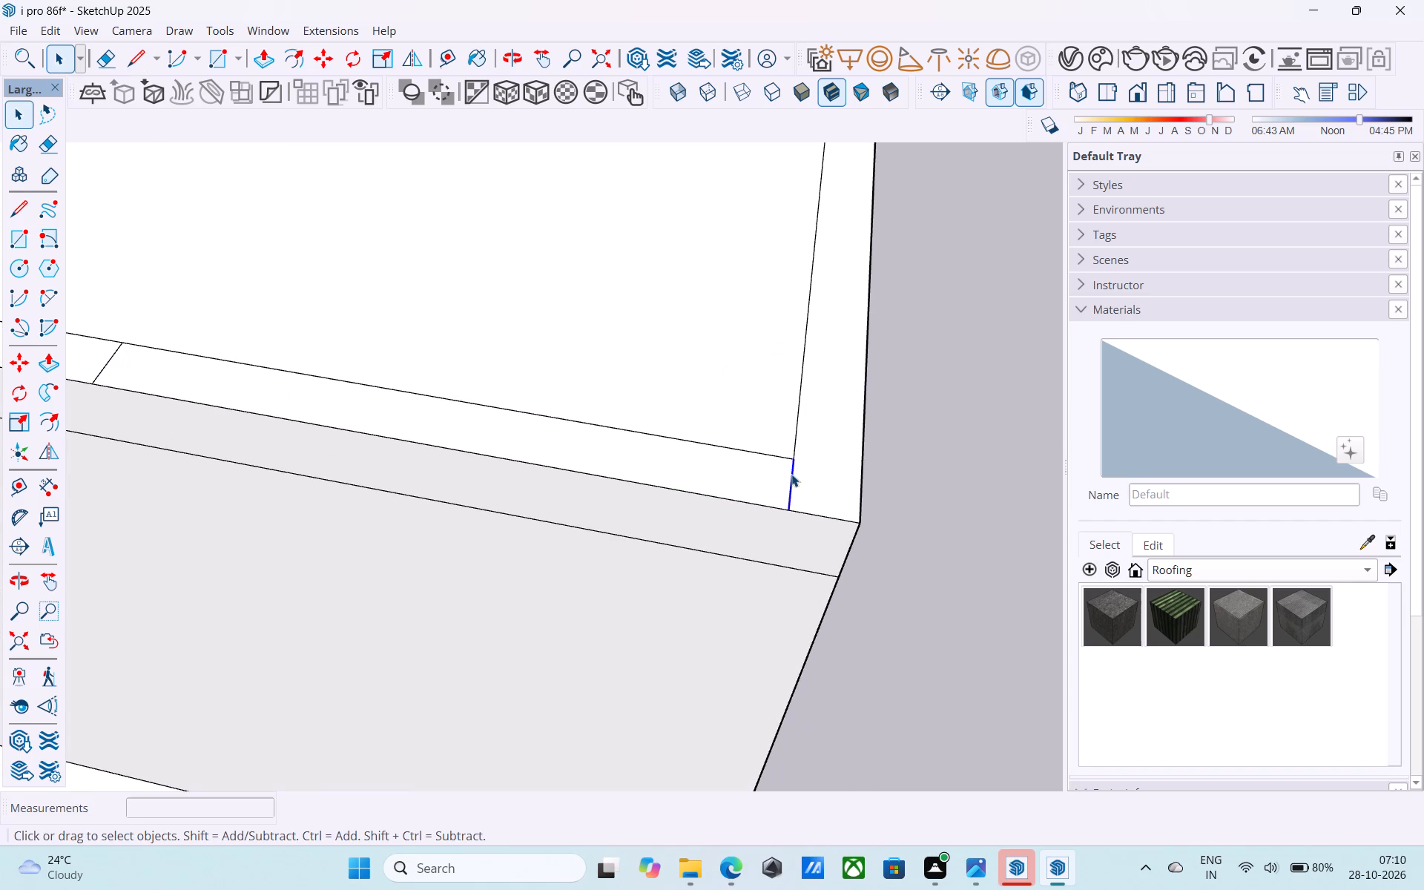
key("e")
left_click_drag(88, 370, 91, 371)
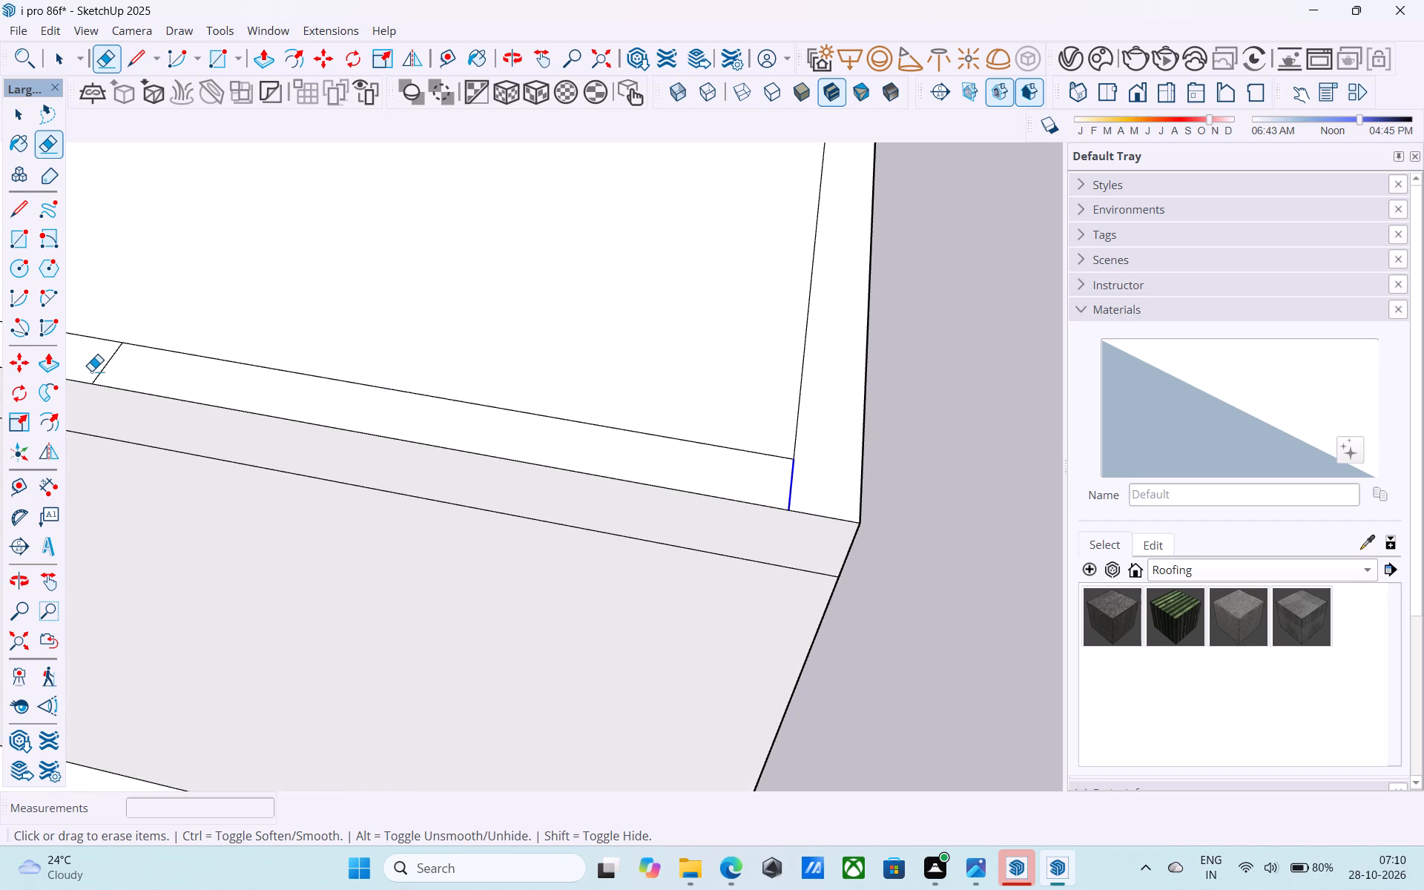
left_click_drag(91, 371, 102, 371)
Copy the short line at the front border's far-end corner 12' along the front border toward the glazed half.
key("space")
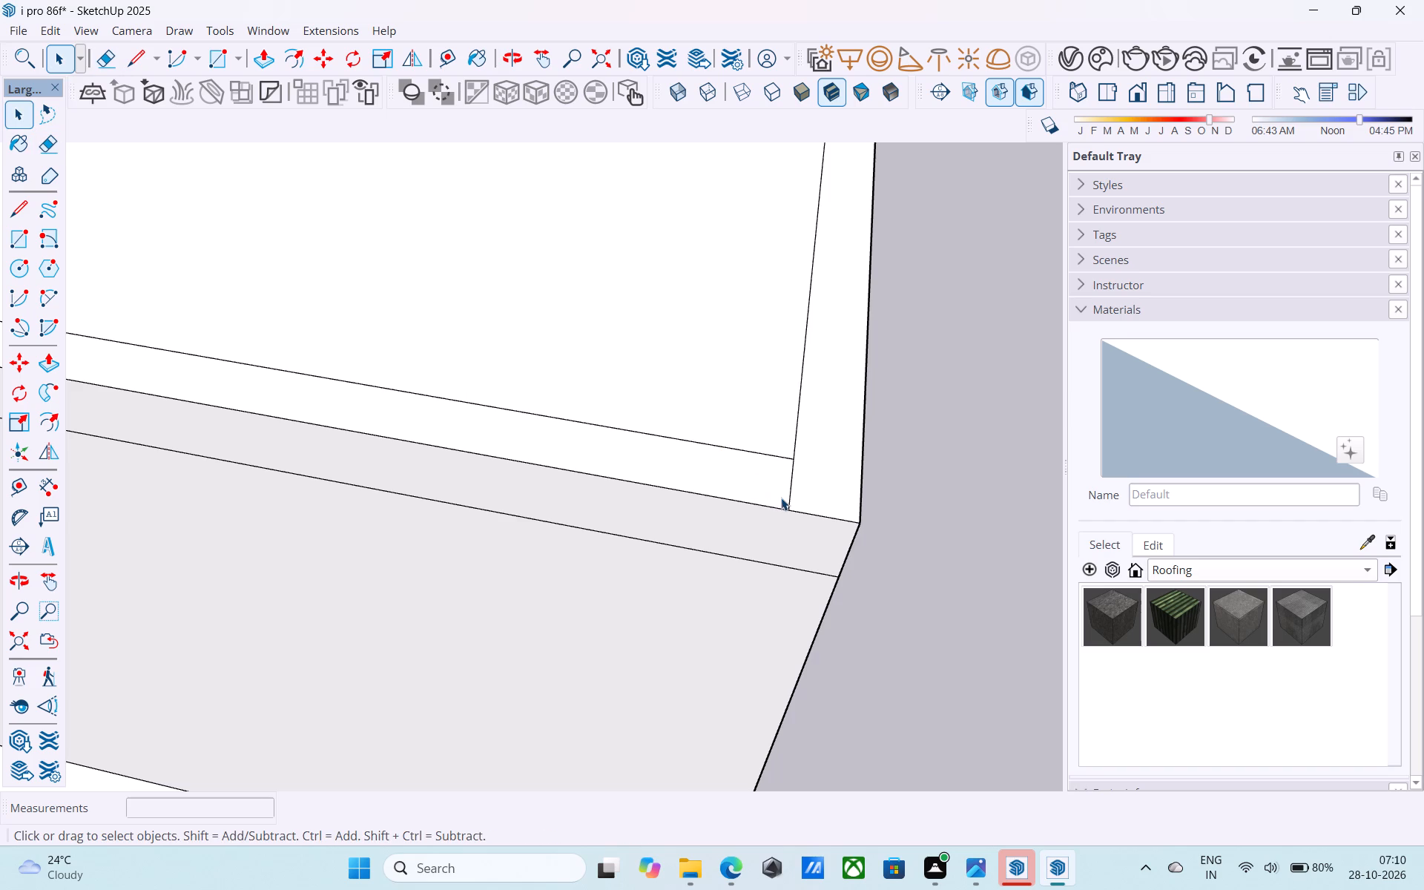
left_click(788, 502)
key("m")
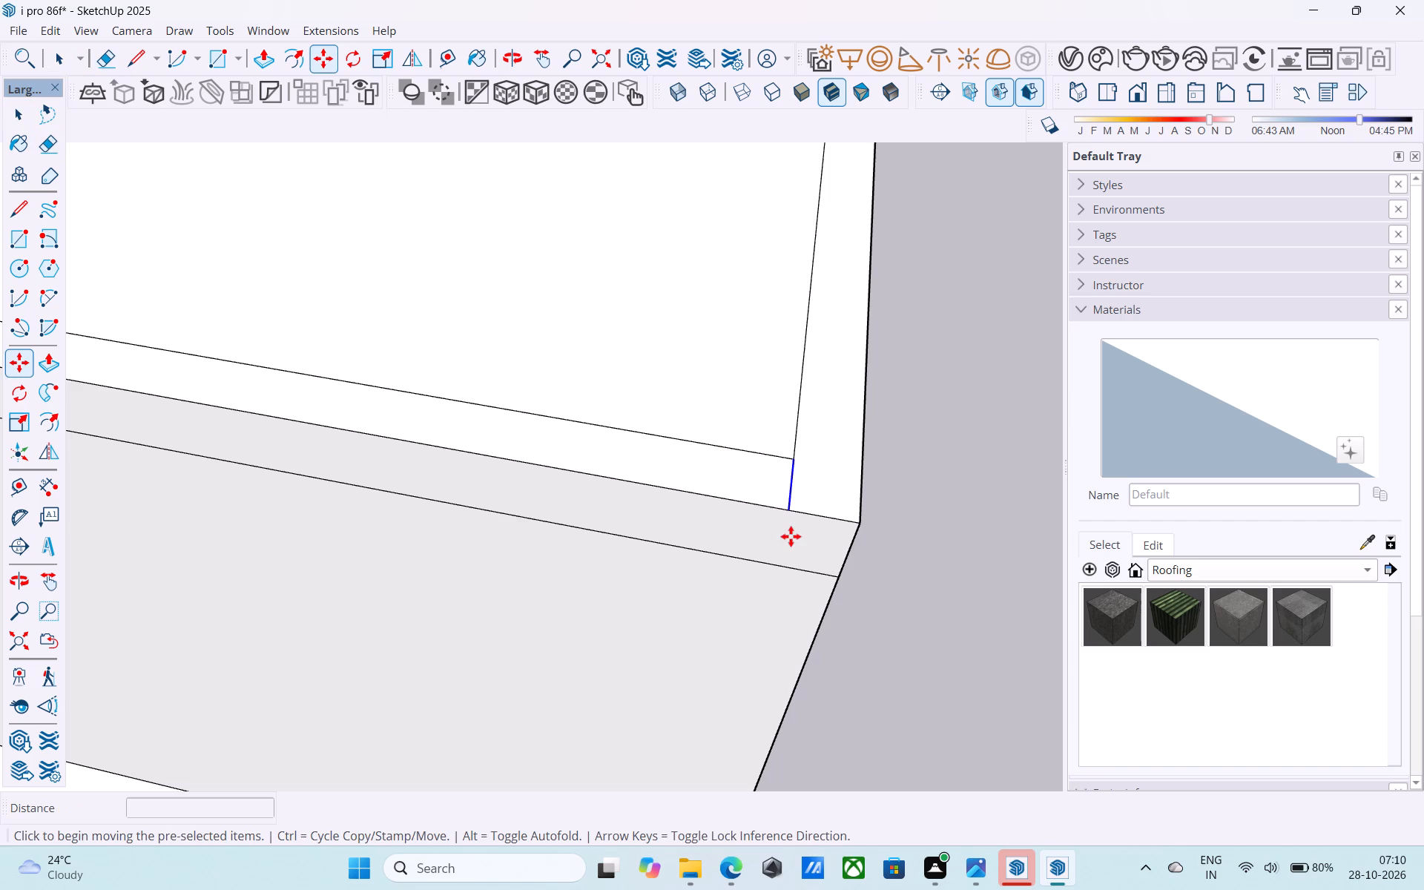
left_click(791, 462)
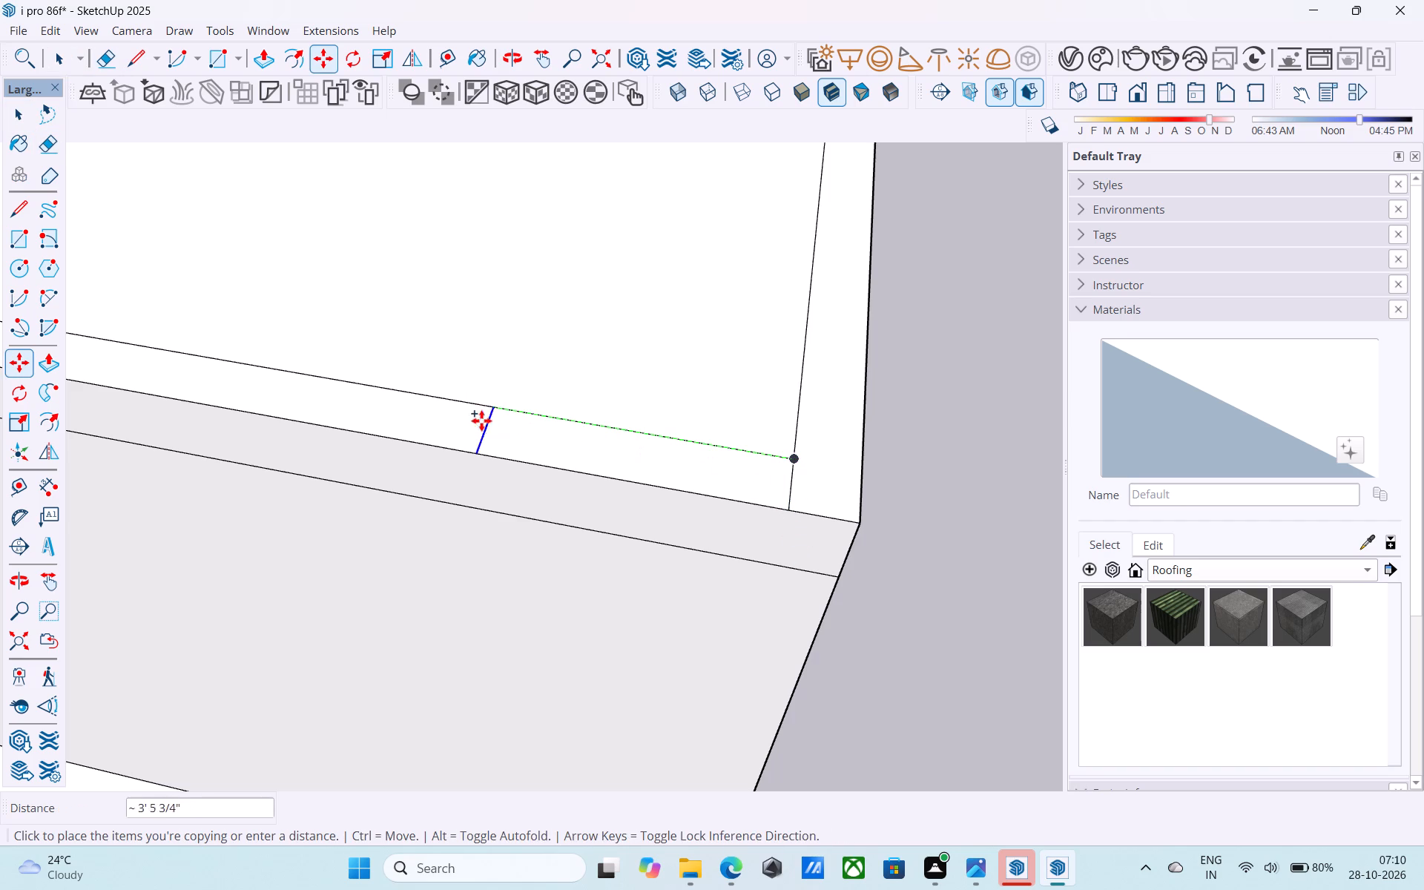
middle_click_drag(481, 419, 833, 470)
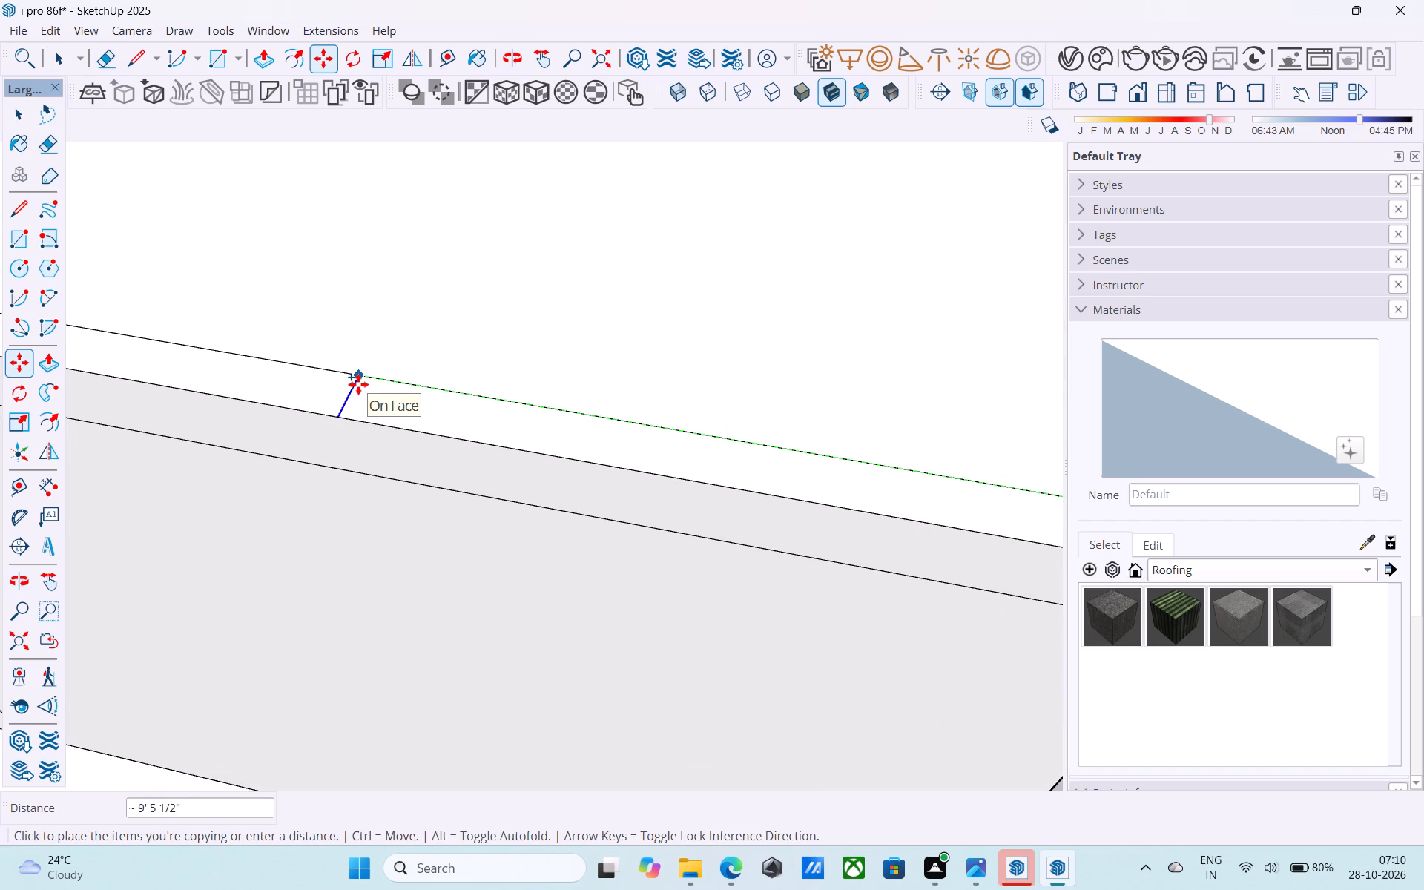
scroll(358, 384, "down", 8)
middle_click_drag(364, 400, 421, 478, "shift")
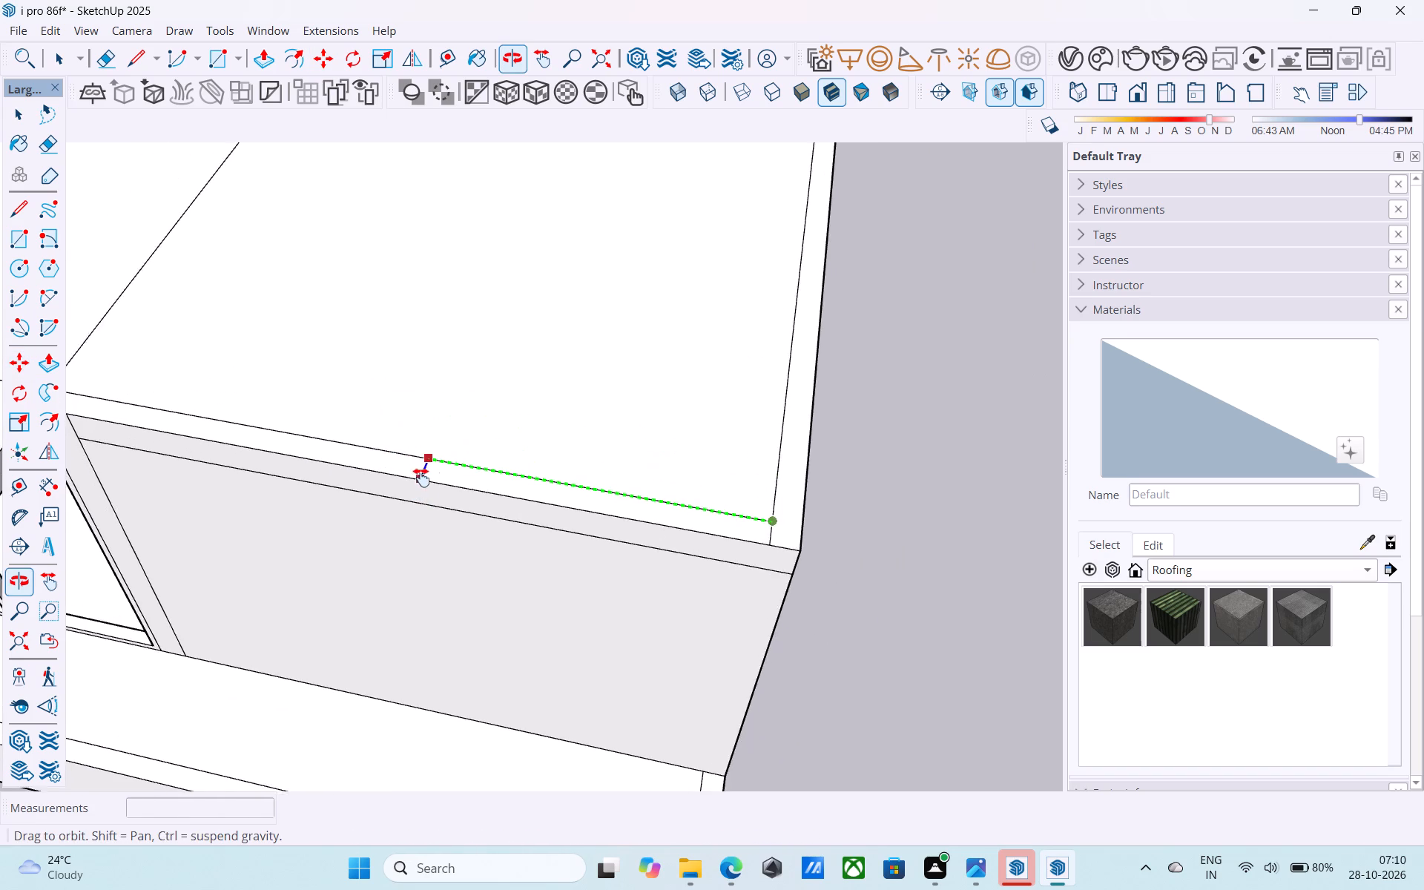
middle_click_drag(421, 478, 488, 485, "shift")
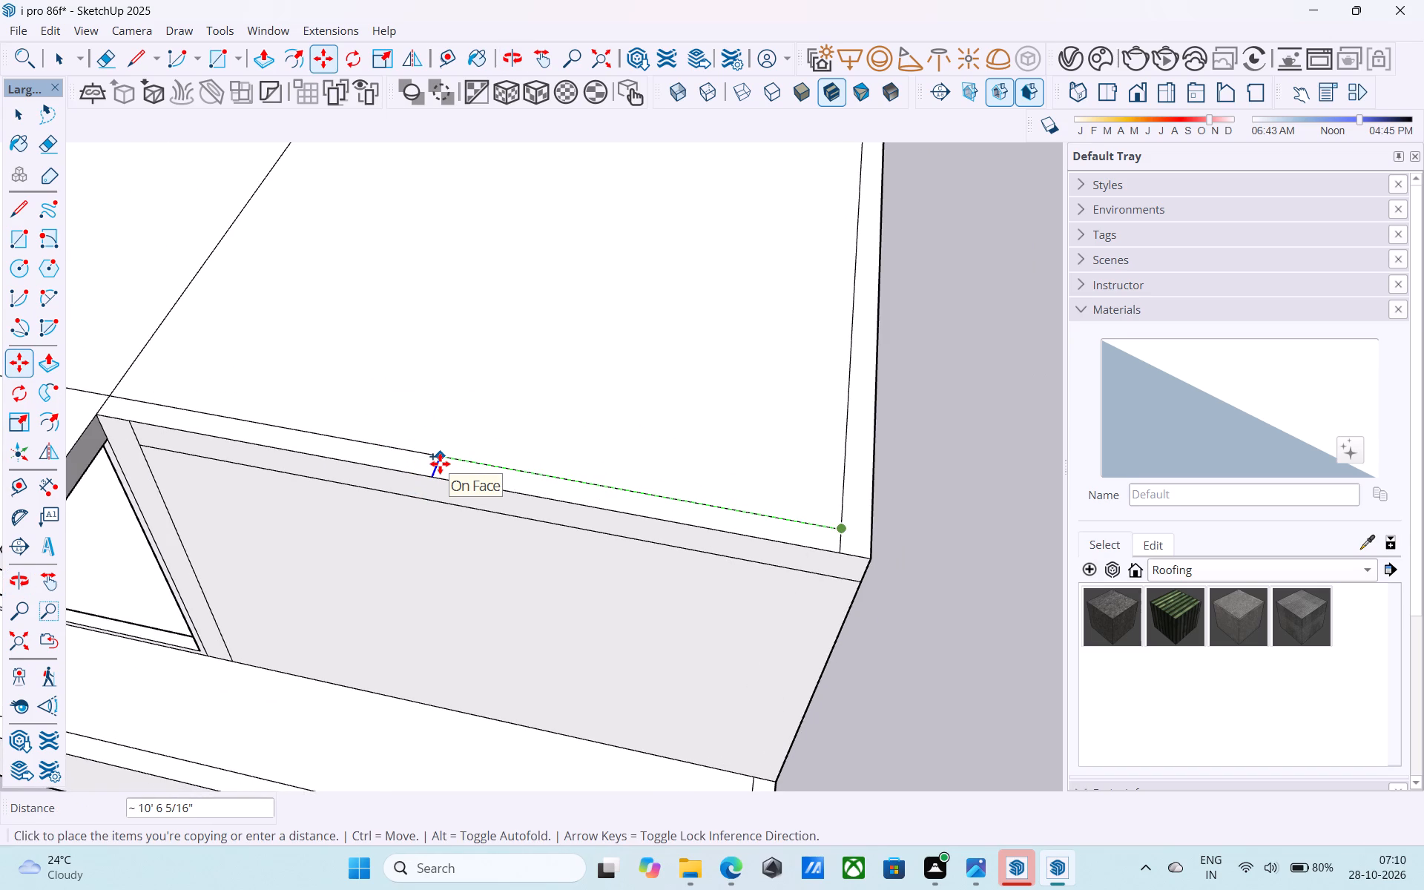
left_click(388, 455)
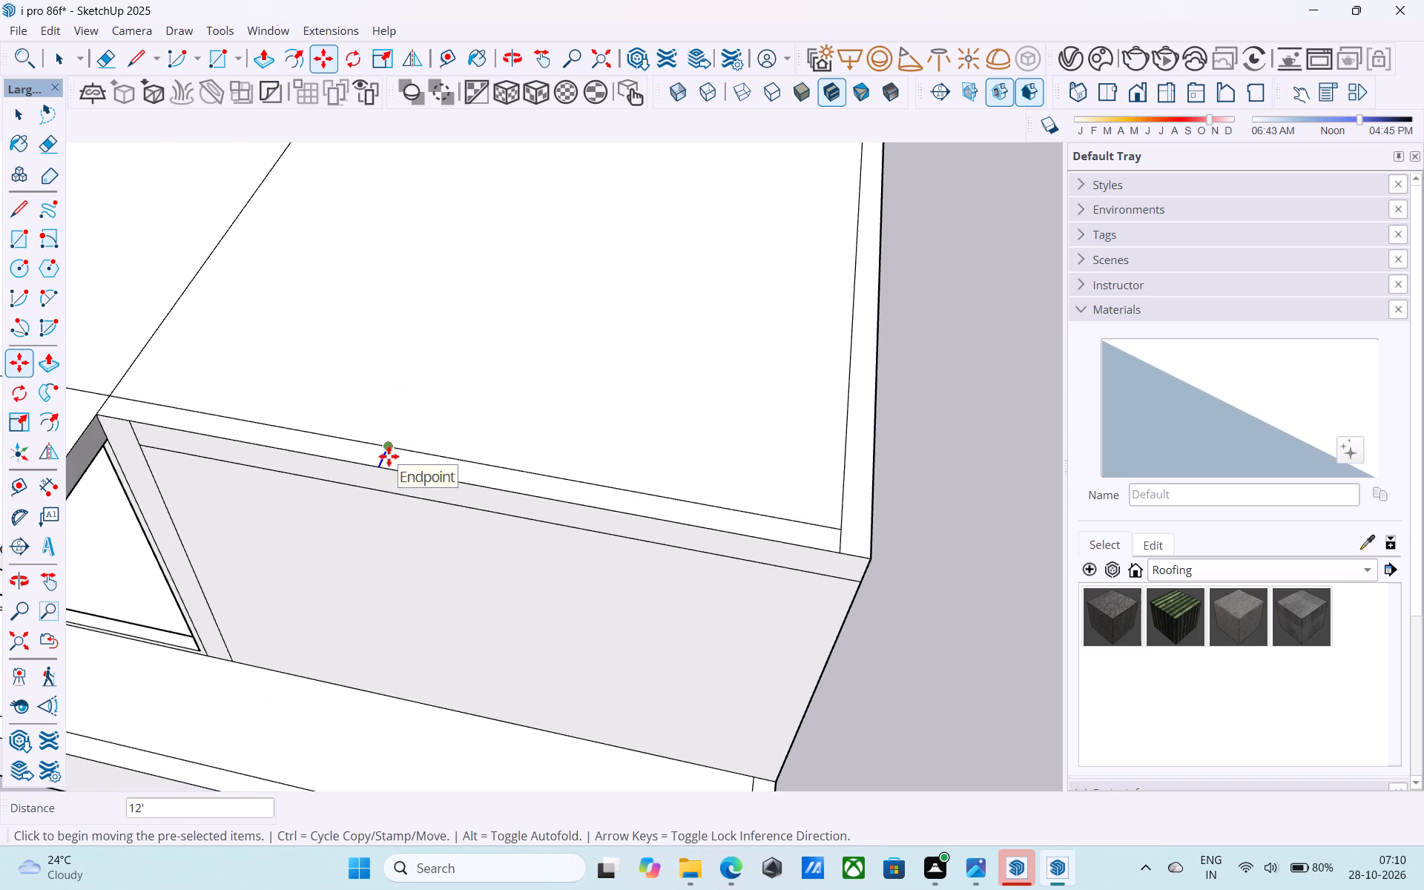
Erase the original short line at the far-end corner of the front roof border.
key("e")
left_click(846, 542)
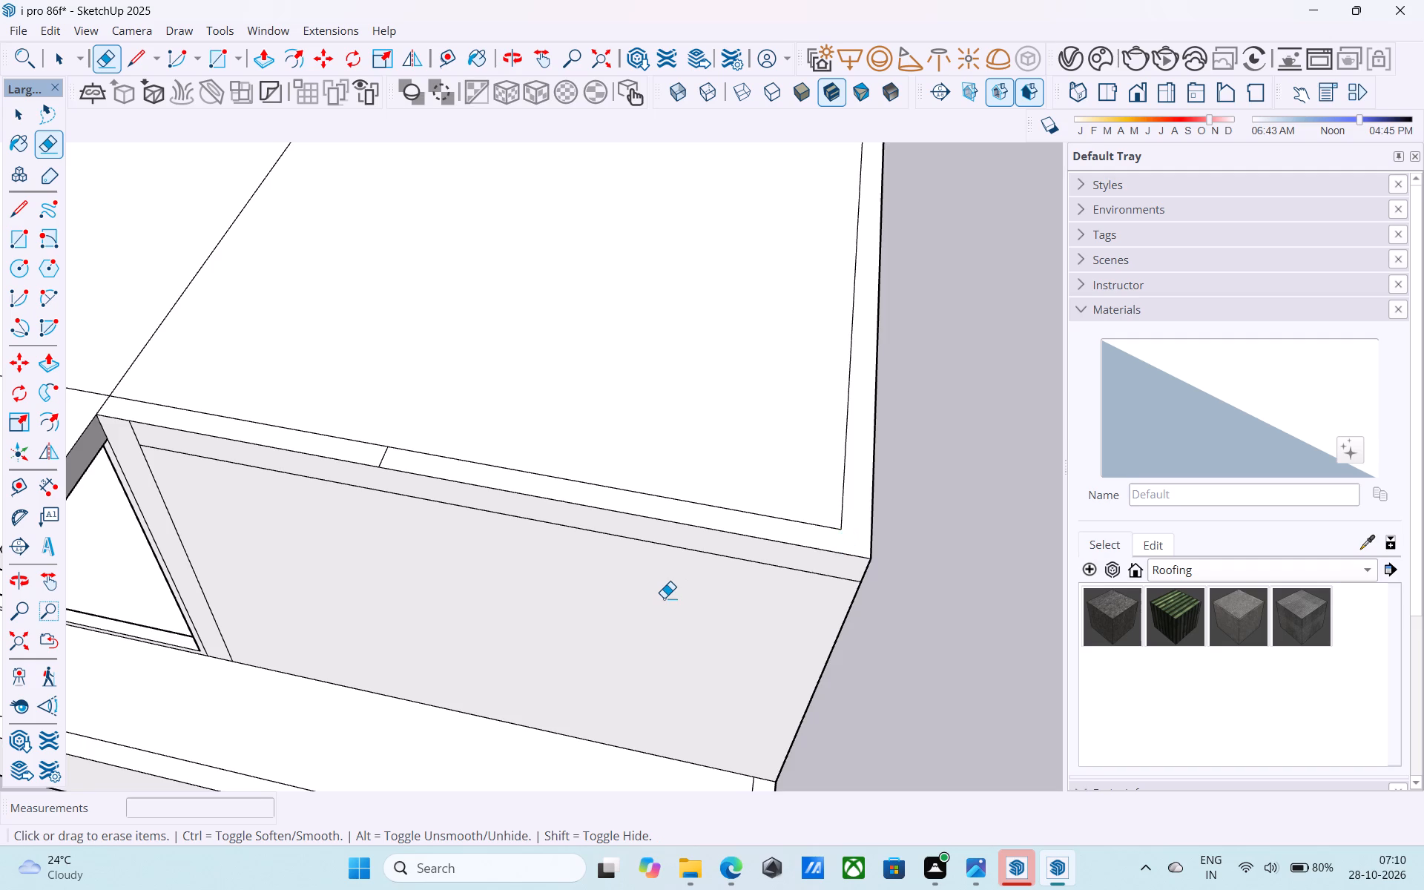
Copy the remaining cross line on the front roof border 6" further toward the glazed half.
scroll(664, 598, "down", 9)
middle_click_drag(664, 598, 646, 608)
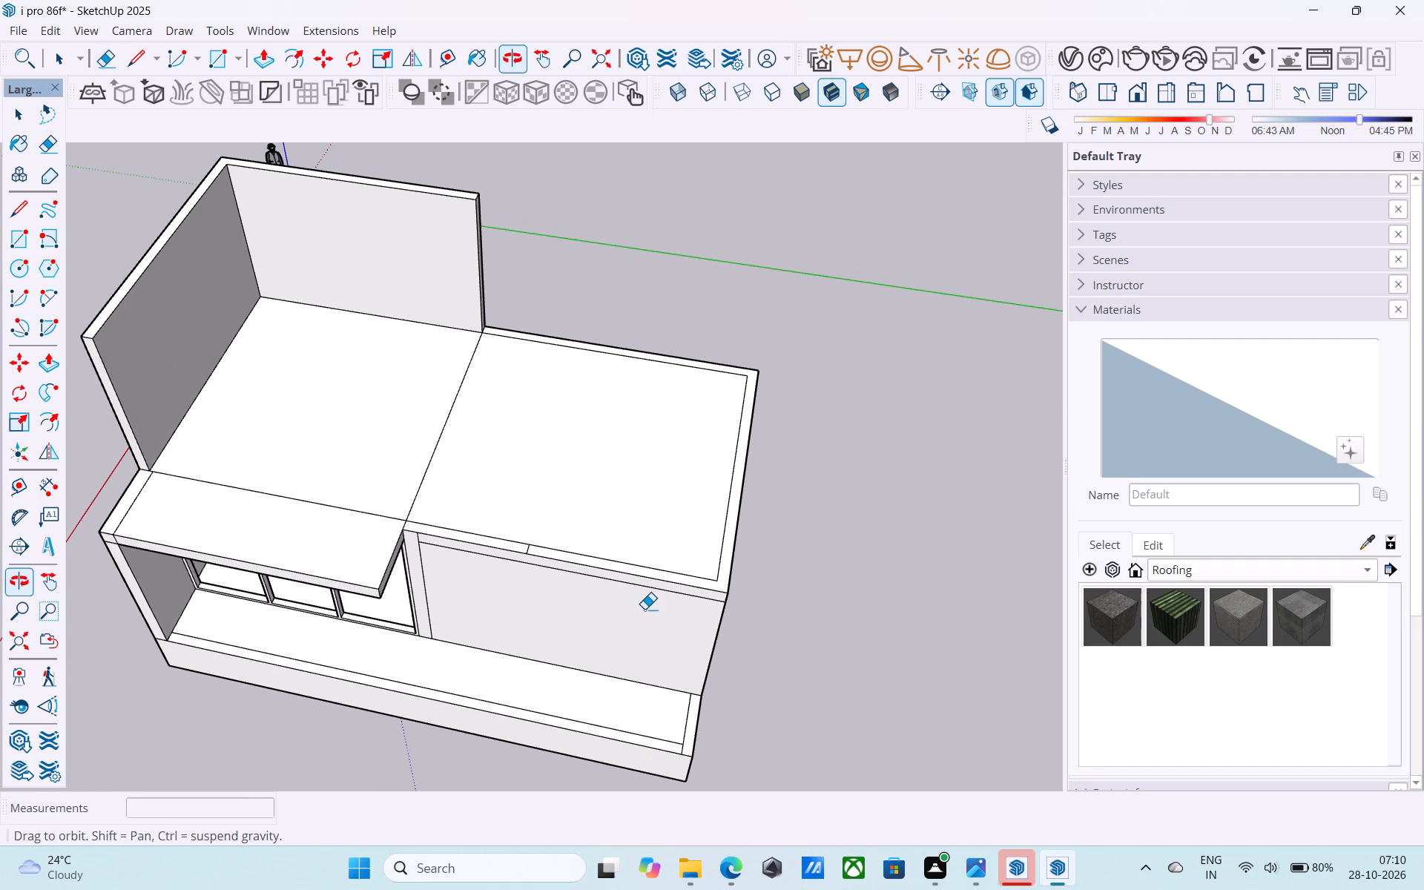
middle_click(606, 601)
scroll(550, 566, "up", 10)
key("space")
left_click(504, 531)
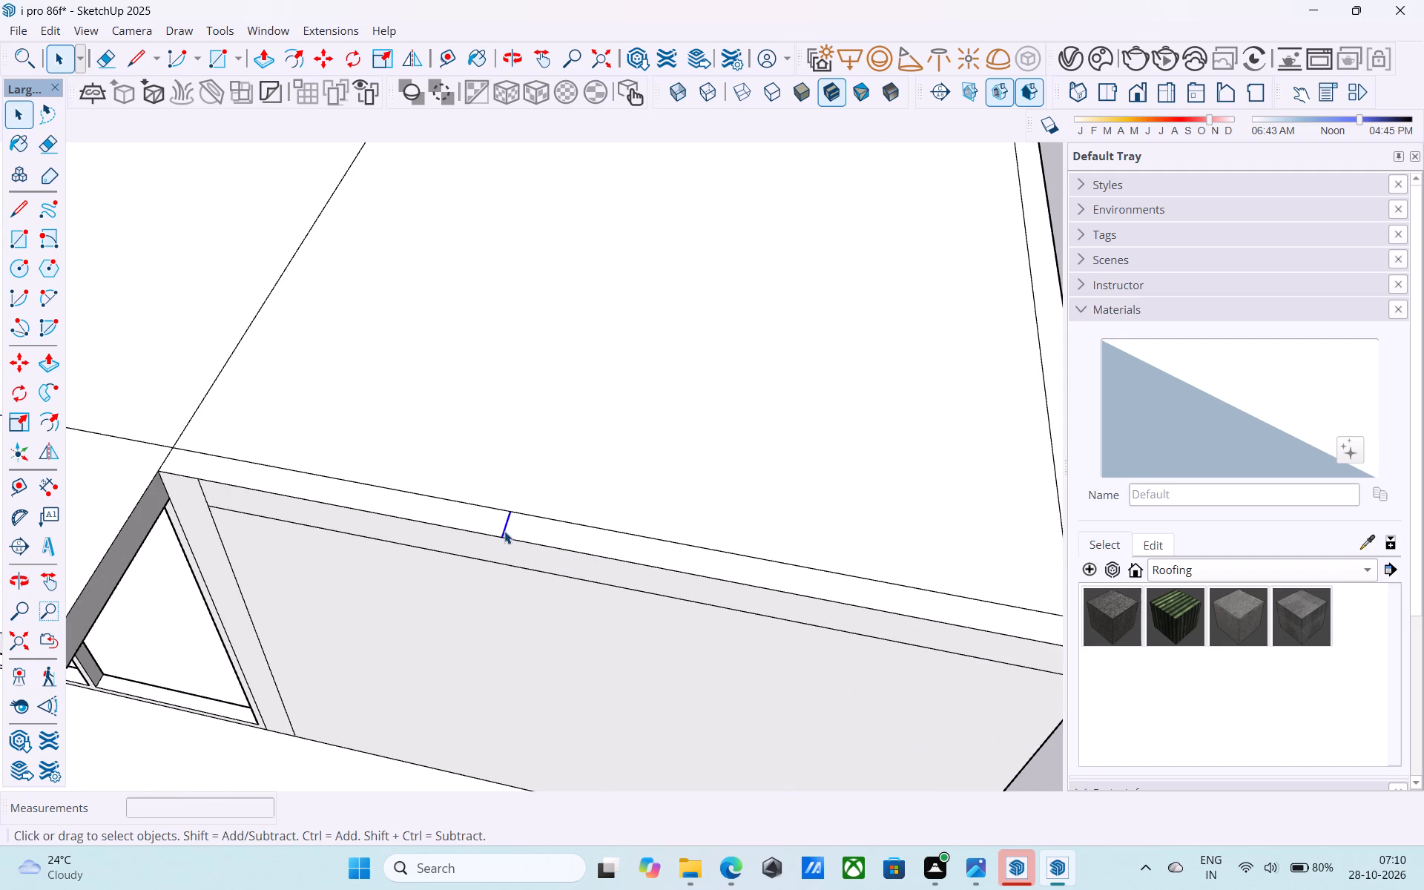
key("m")
scroll(507, 531, "up", 2)
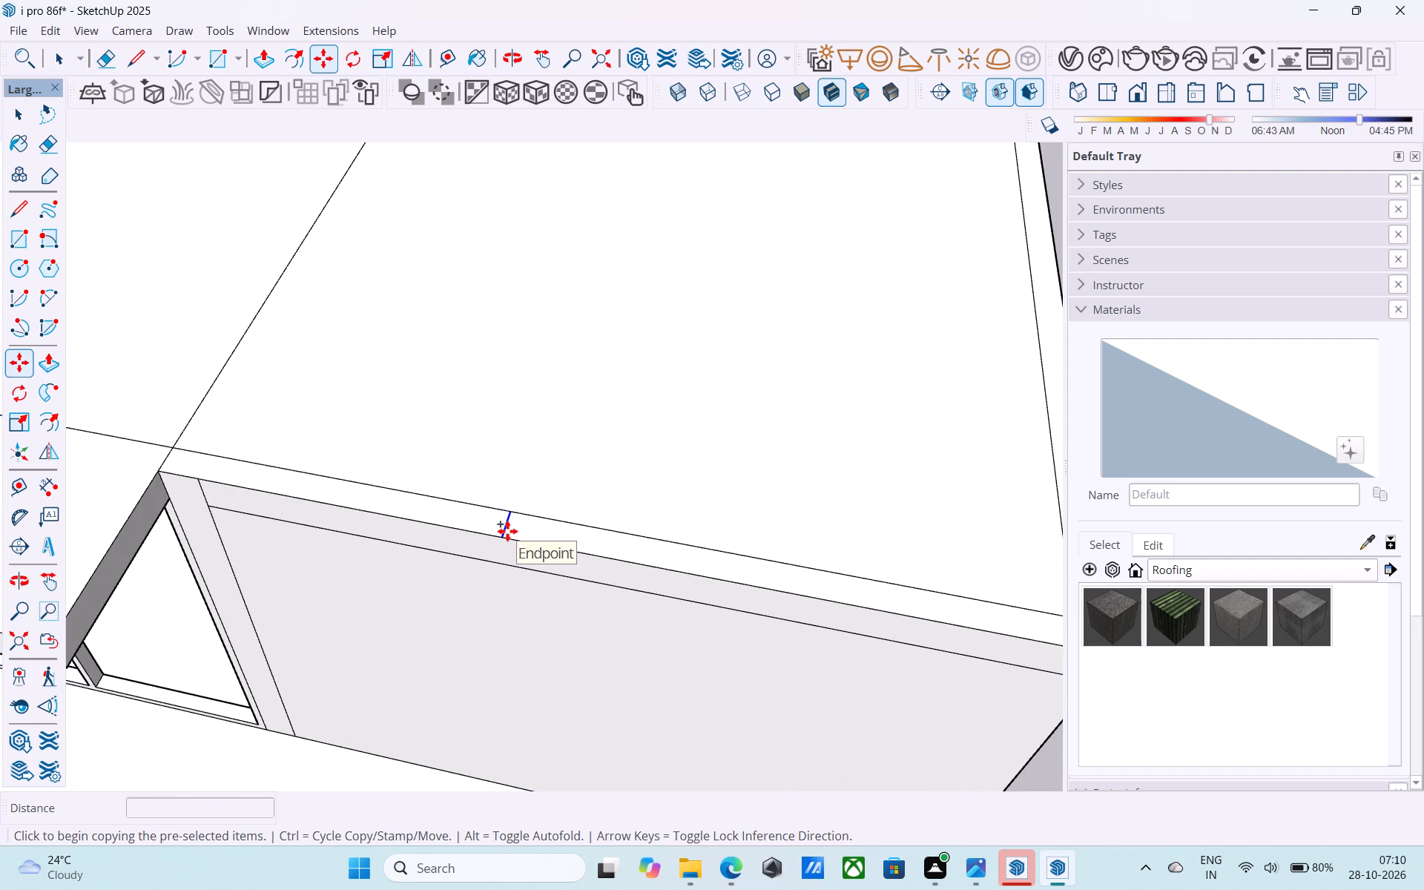
scroll(507, 531, "up", 2)
left_click(496, 545)
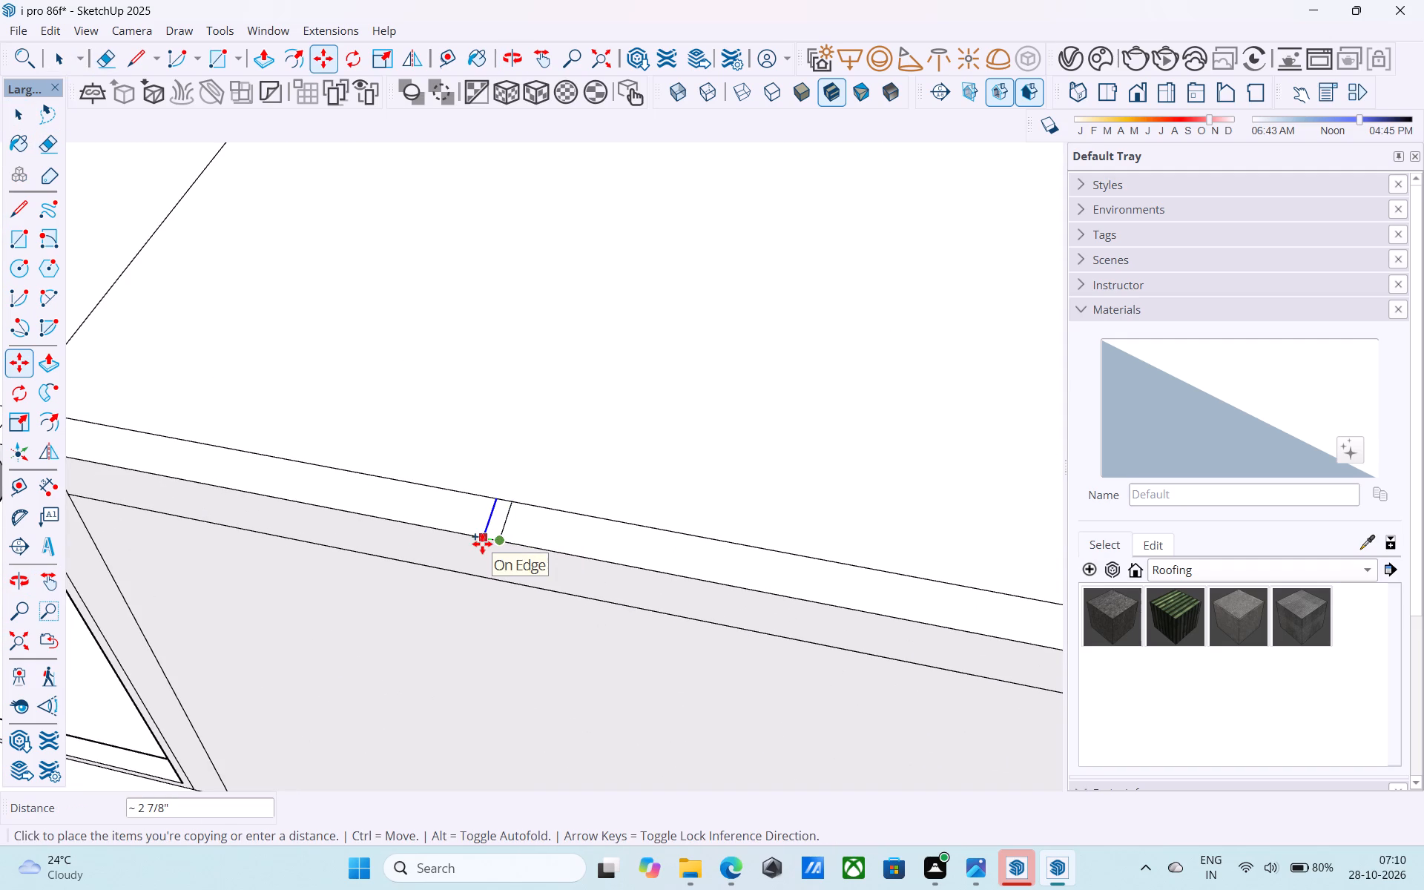
key("9")
key("BackSpace")
type("6\"")
key("Return")
key("space")
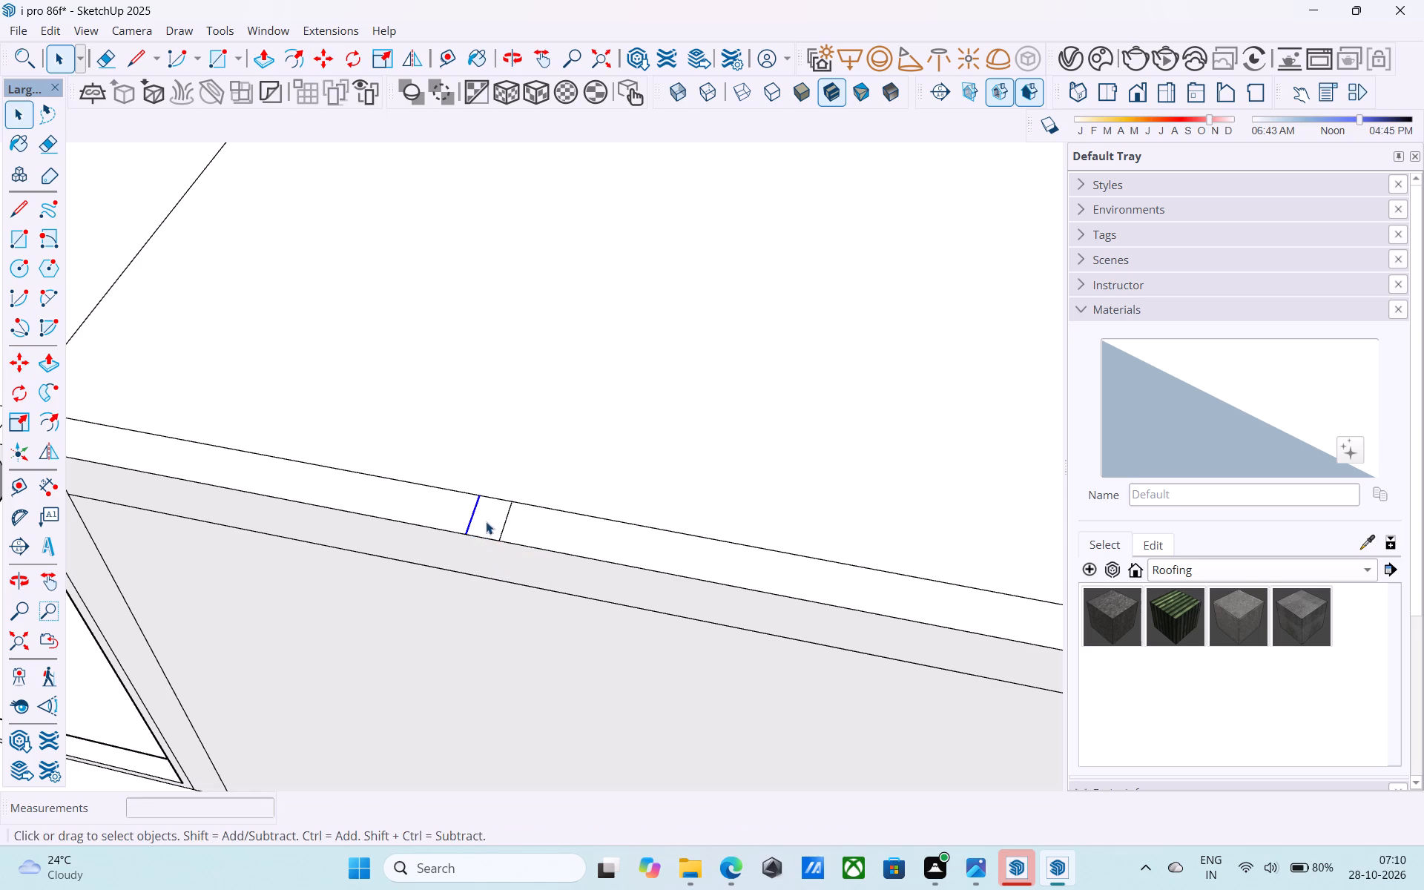
Pull the roof border around the unglazed half's back, far end and front, up to the first cross line, up by 12'.
key("l")
scroll(502, 507, "down", 5)
middle_click_drag(454, 571, 409, 630, "shift")
middle_click_drag(413, 623, 455, 667)
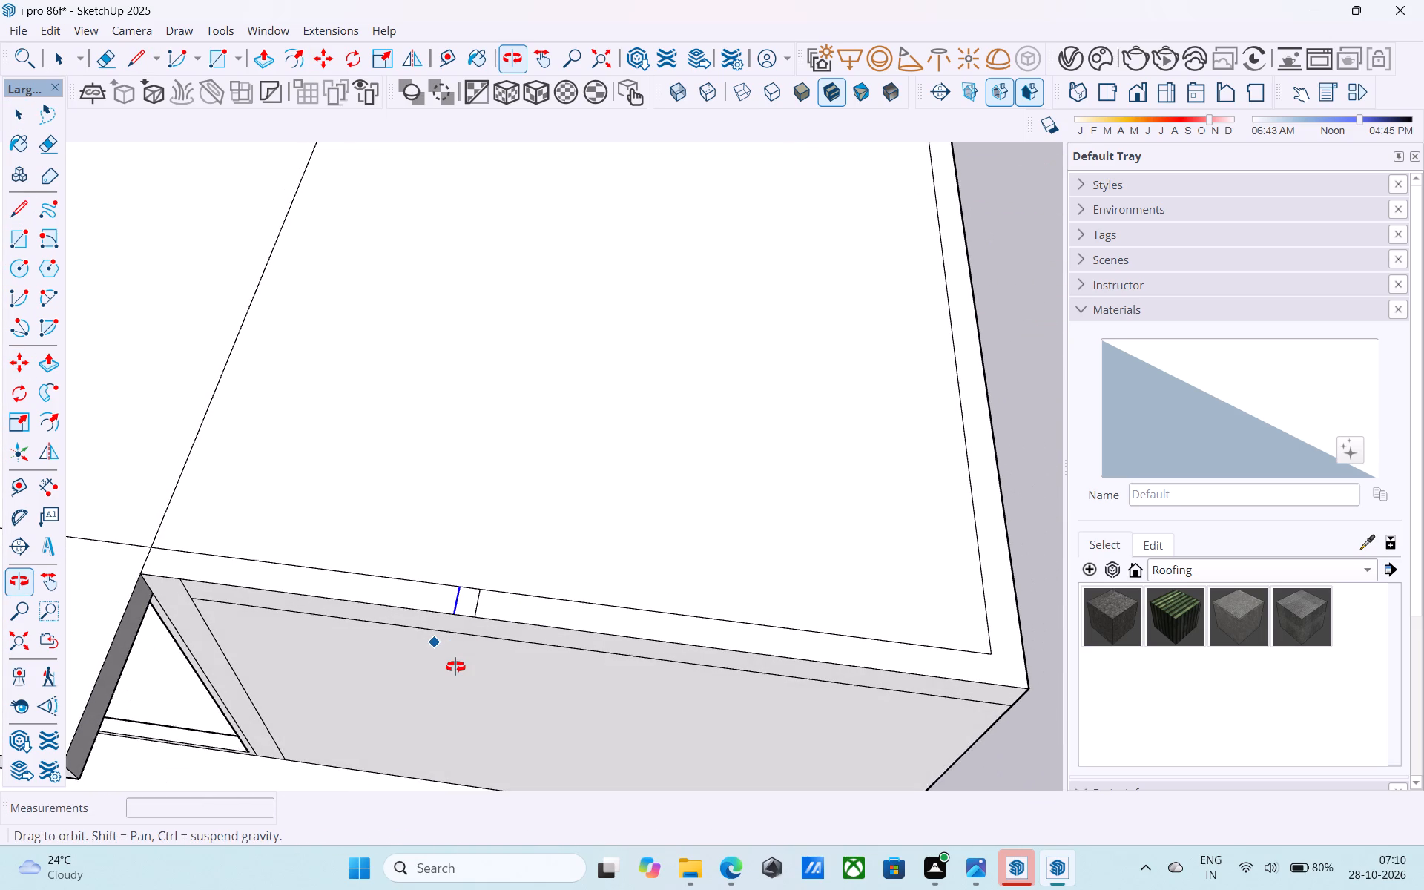
middle_click_drag(455, 667, 455, 667)
middle_click_drag(543, 655, 425, 626)
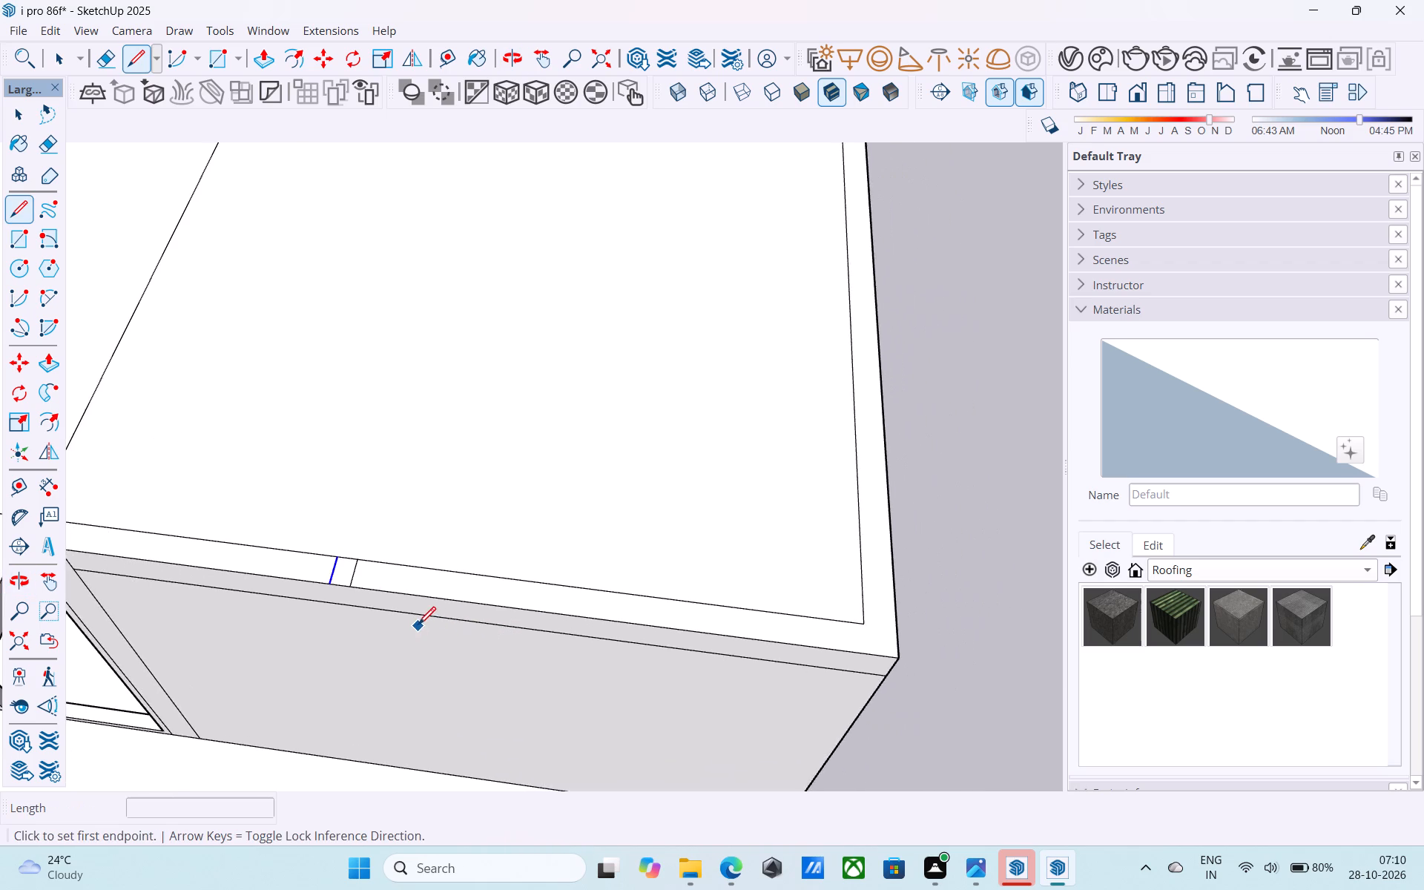
scroll(418, 625, "down", 5)
key("space")
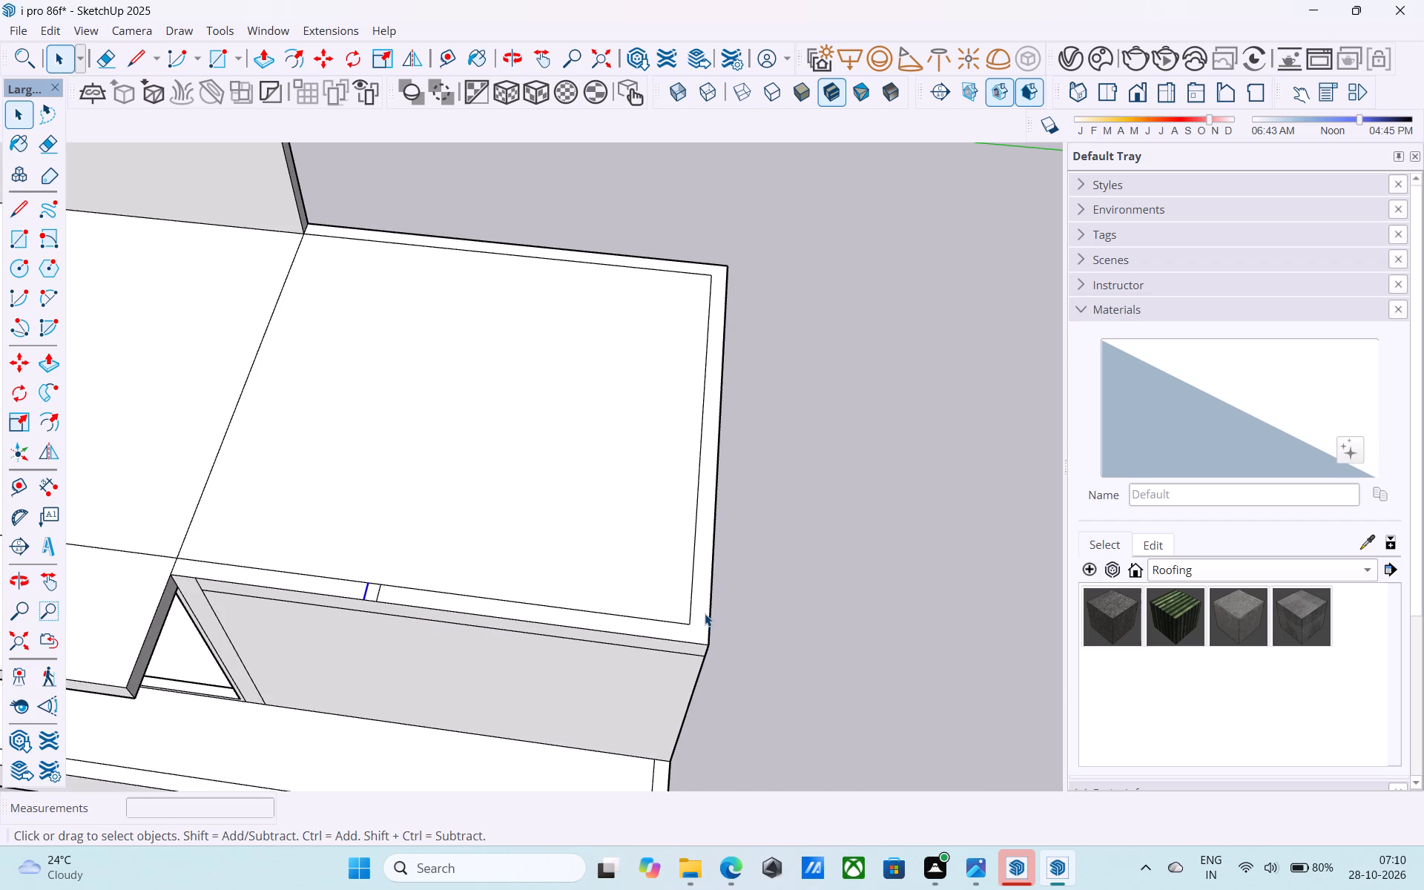
left_click(705, 613)
key("p")
left_click(705, 613)
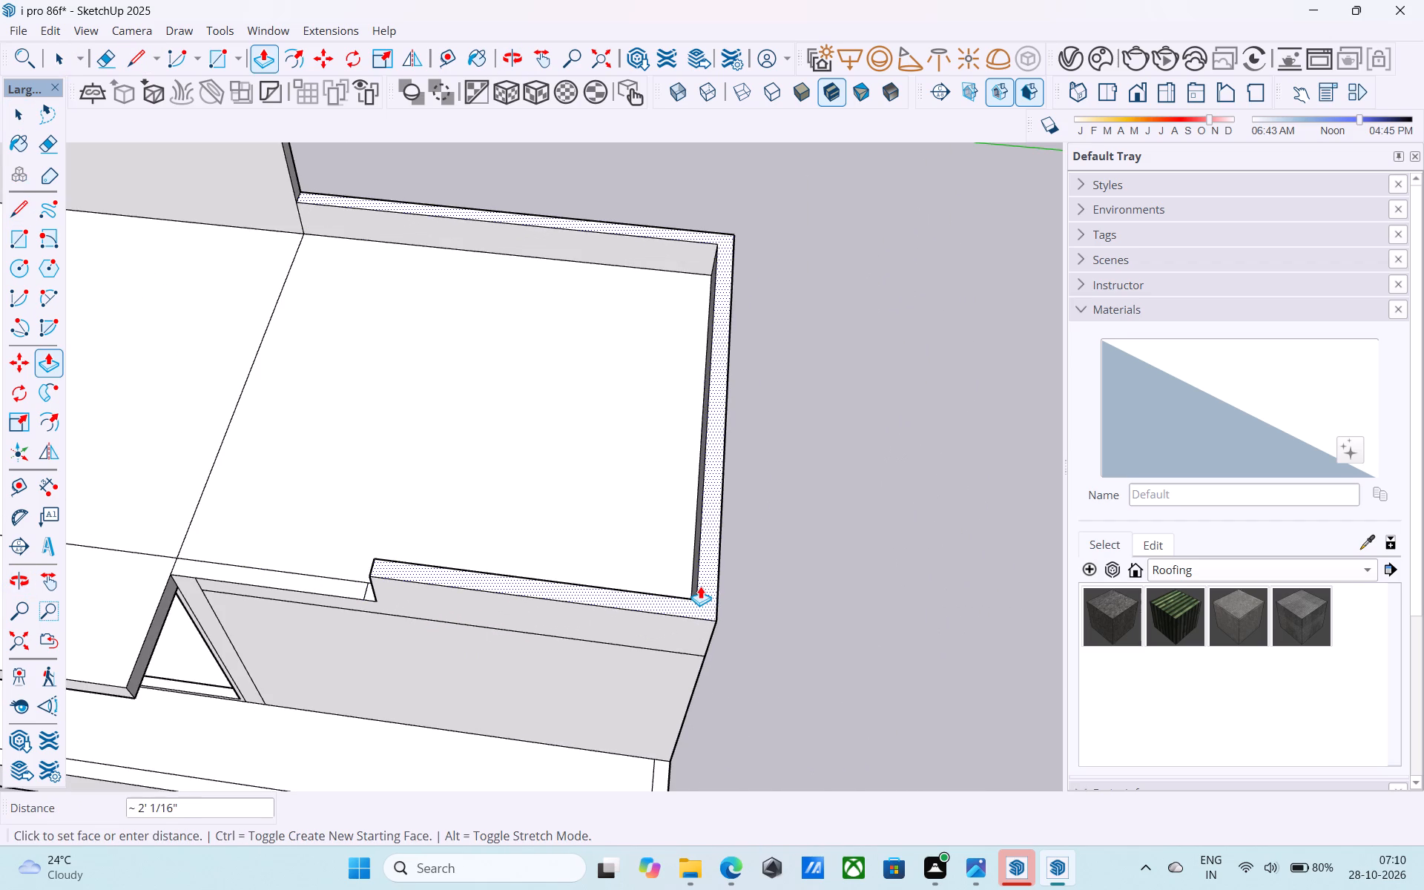
type("12'")
key("Return")
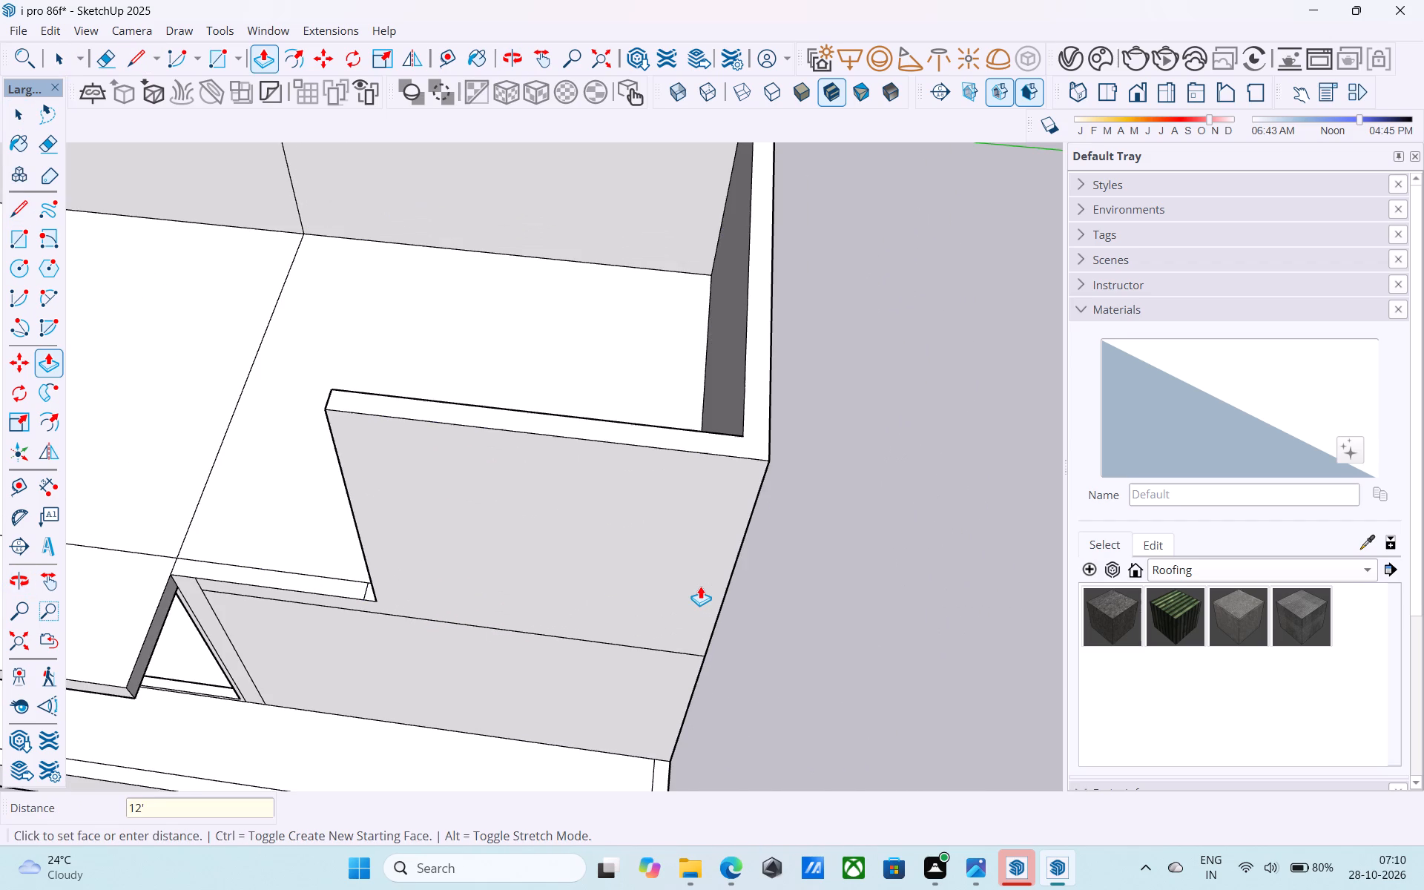
key("space")
Copy the roof's dividing line 6" toward the glazed half to outline a thin partition strip.
scroll(700, 585, "down", 11)
middle_click_drag(626, 624, 650, 615)
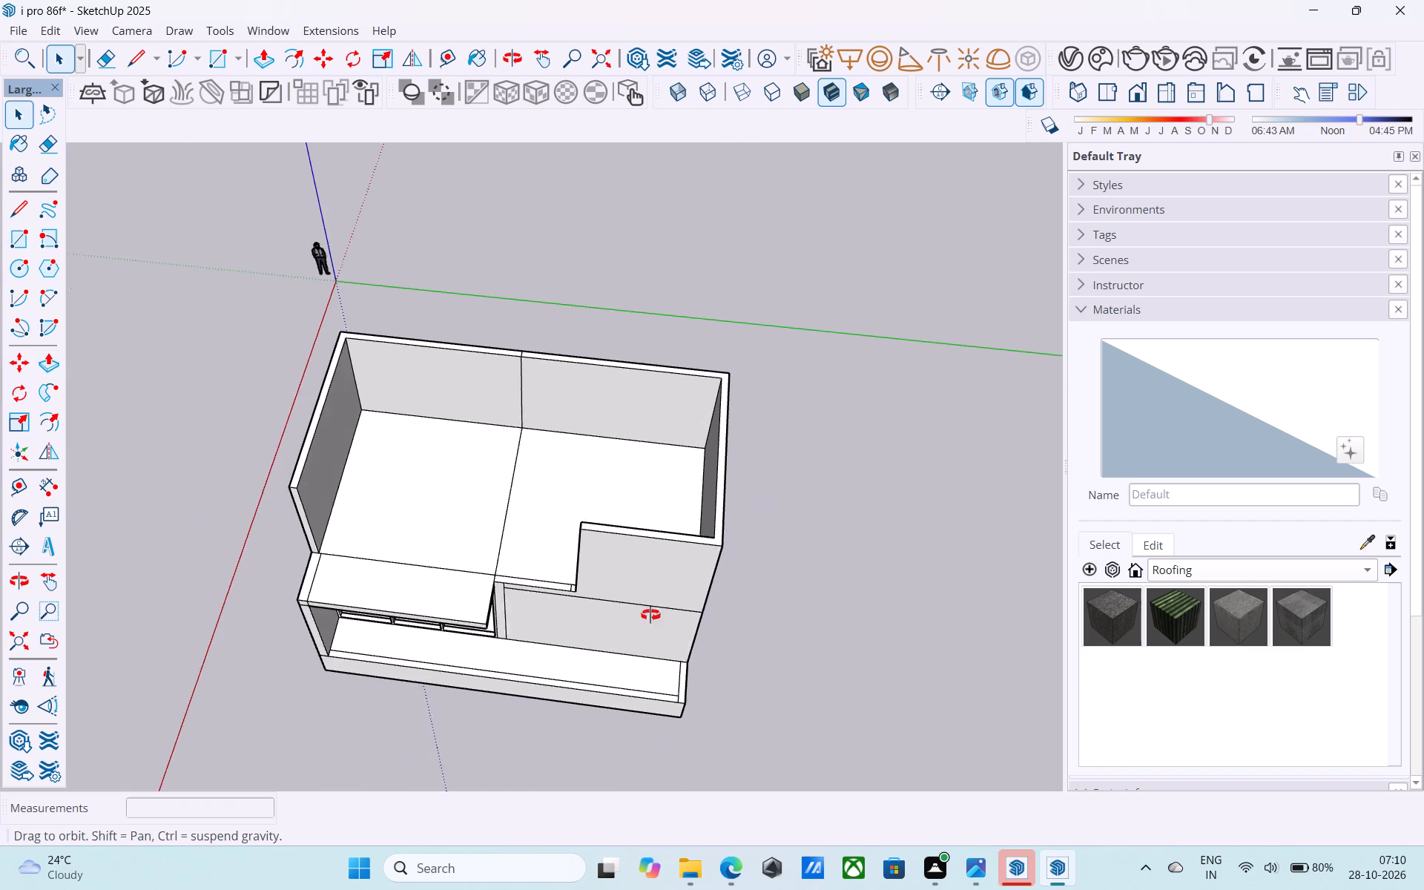
middle_click_drag(650, 615, 861, 568)
middle_click_drag(826, 554, 710, 518)
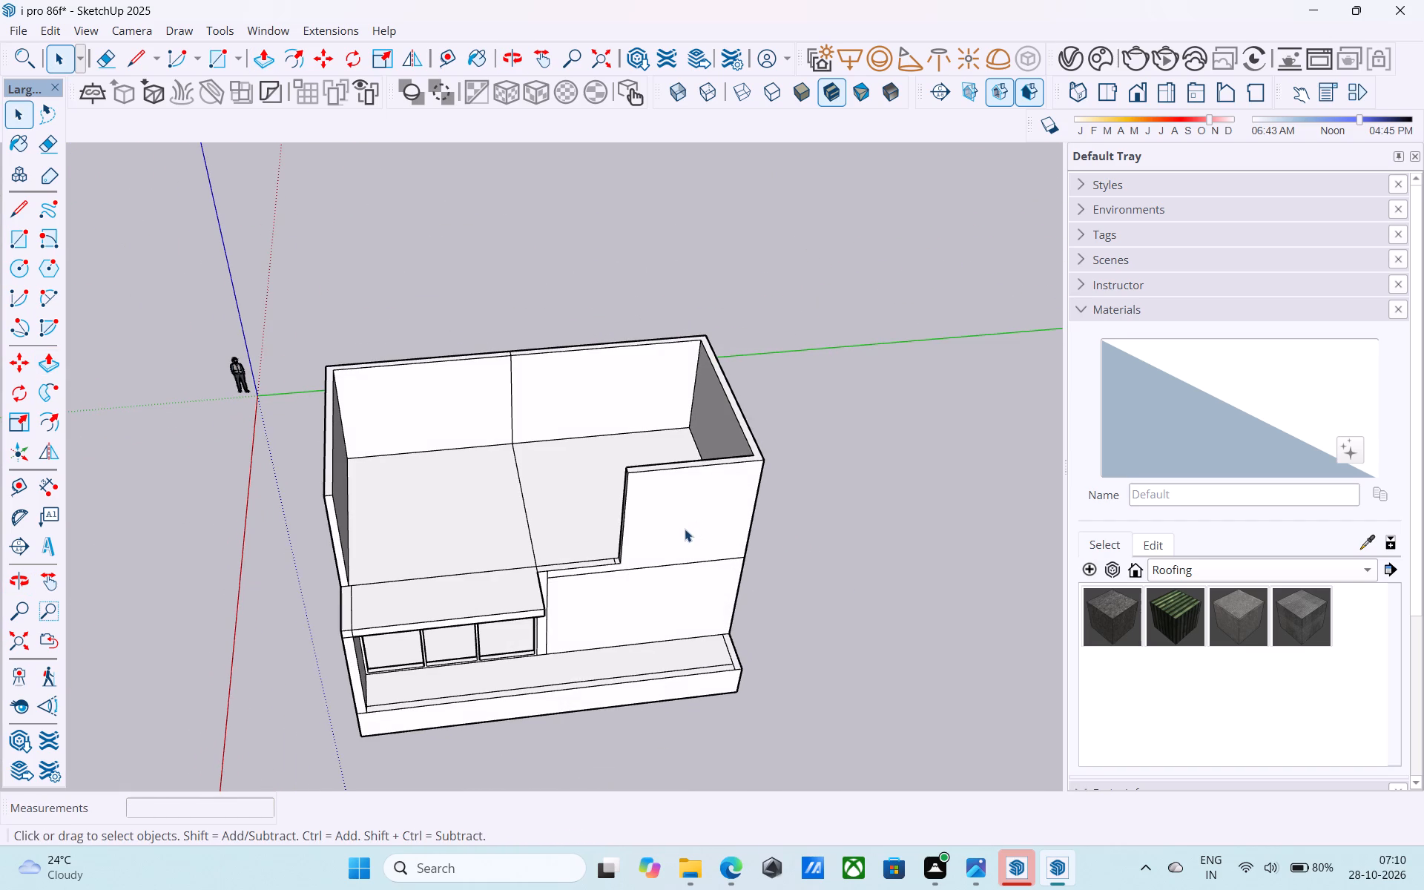
middle_click(667, 538)
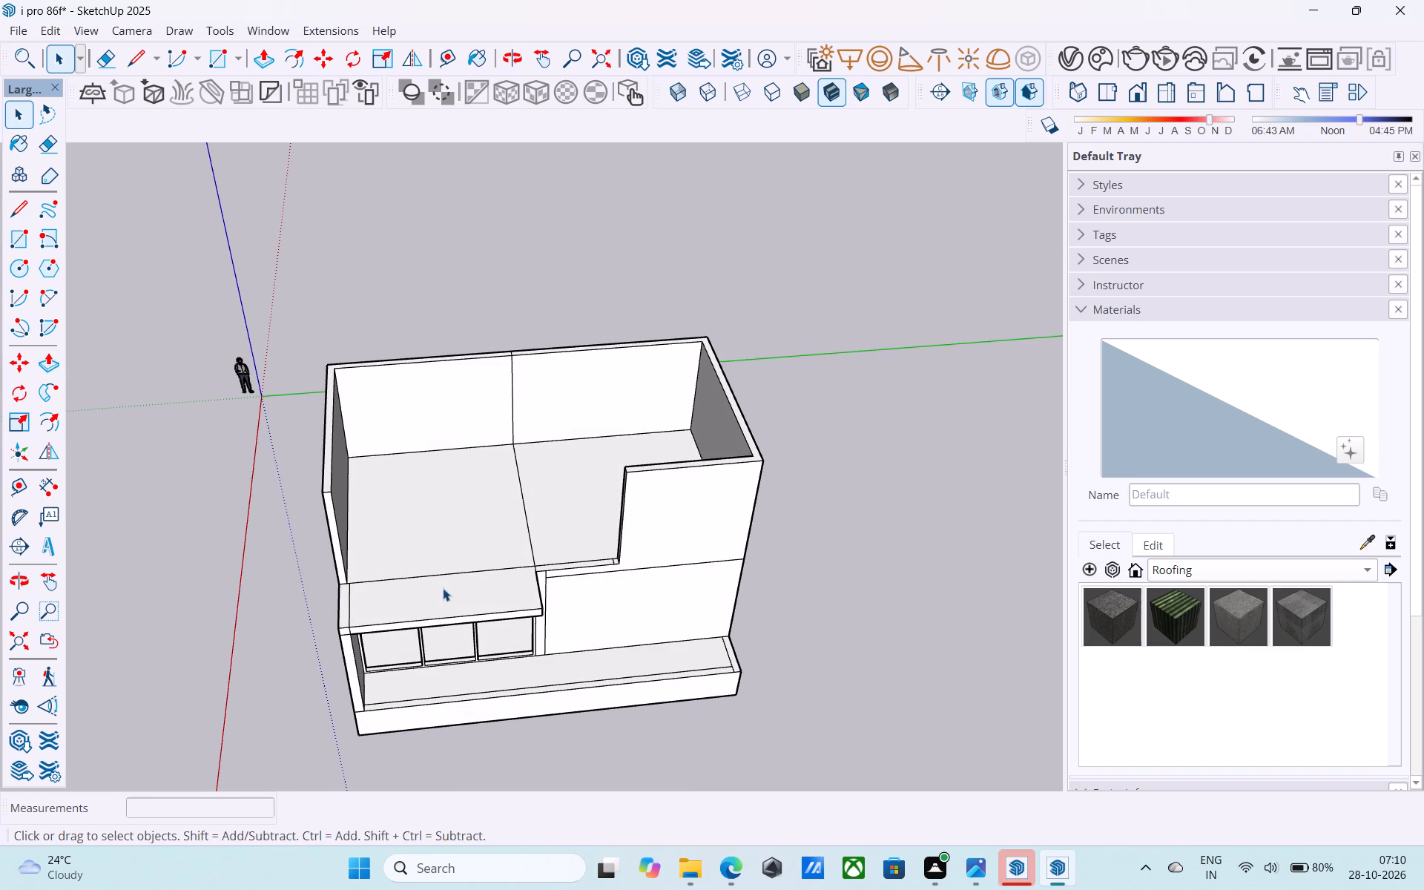
scroll(529, 537, "up", 3)
left_click(530, 537)
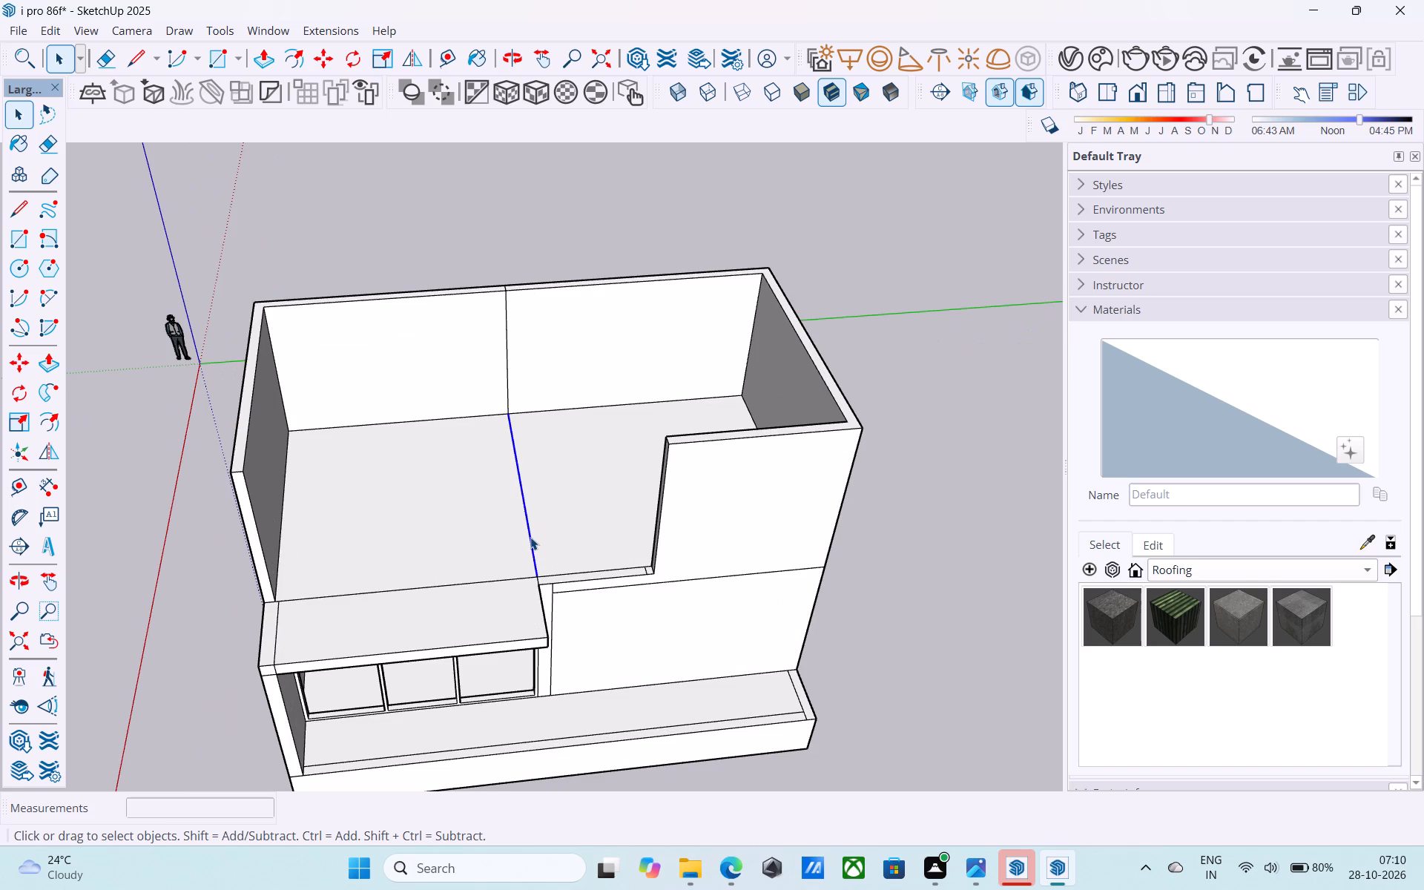
key("m")
scroll(550, 564, "up", 5)
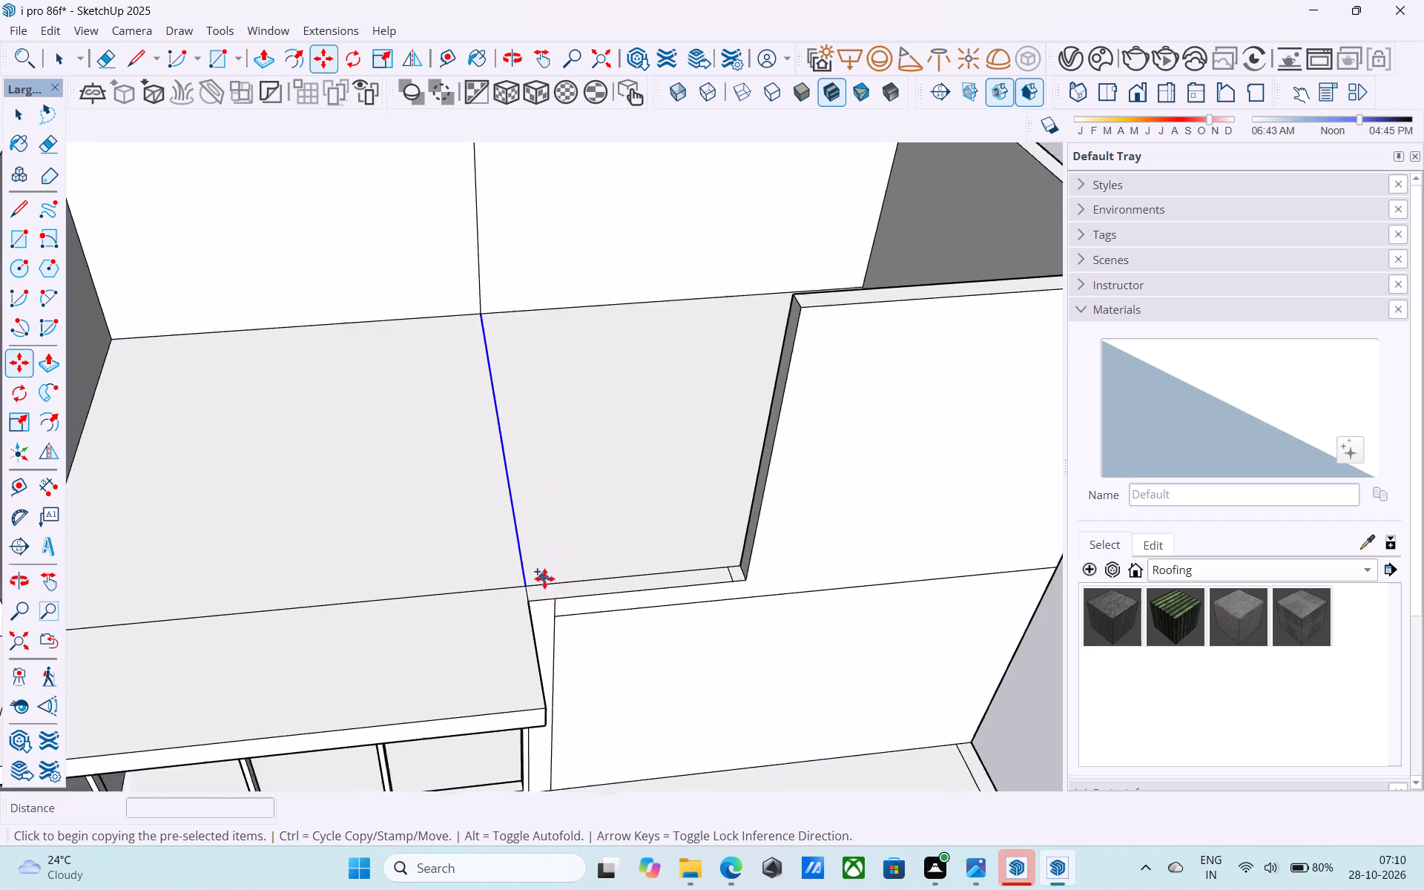
scroll(544, 578, "up", 4)
left_click(525, 585)
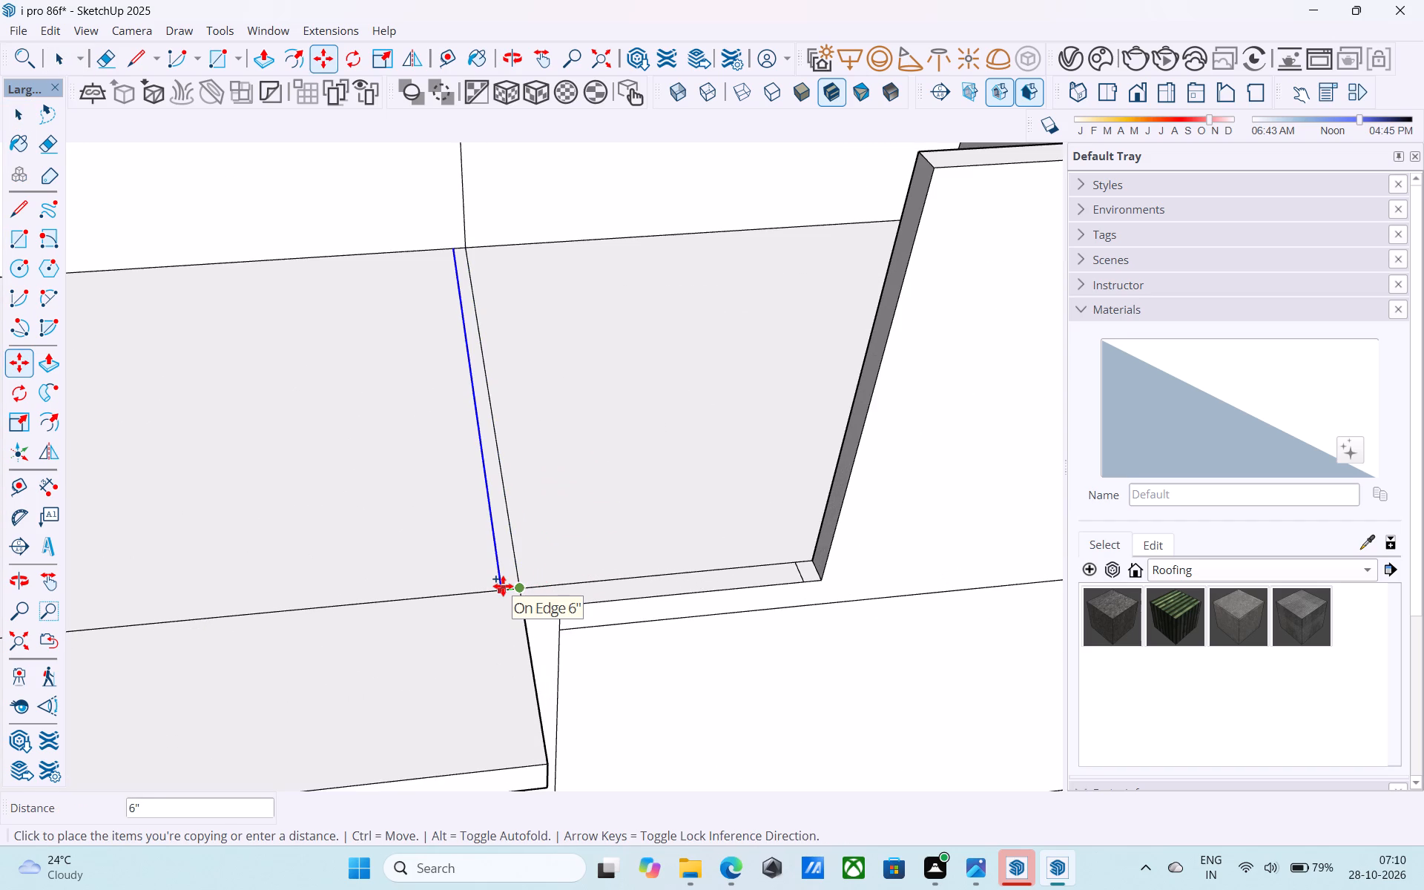
left_click(503, 586)
Pull the 6" strip beside the dividing line up by 12' as a partition wall between the two halves.
middle_click_drag(535, 458, 557, 539, "shift")
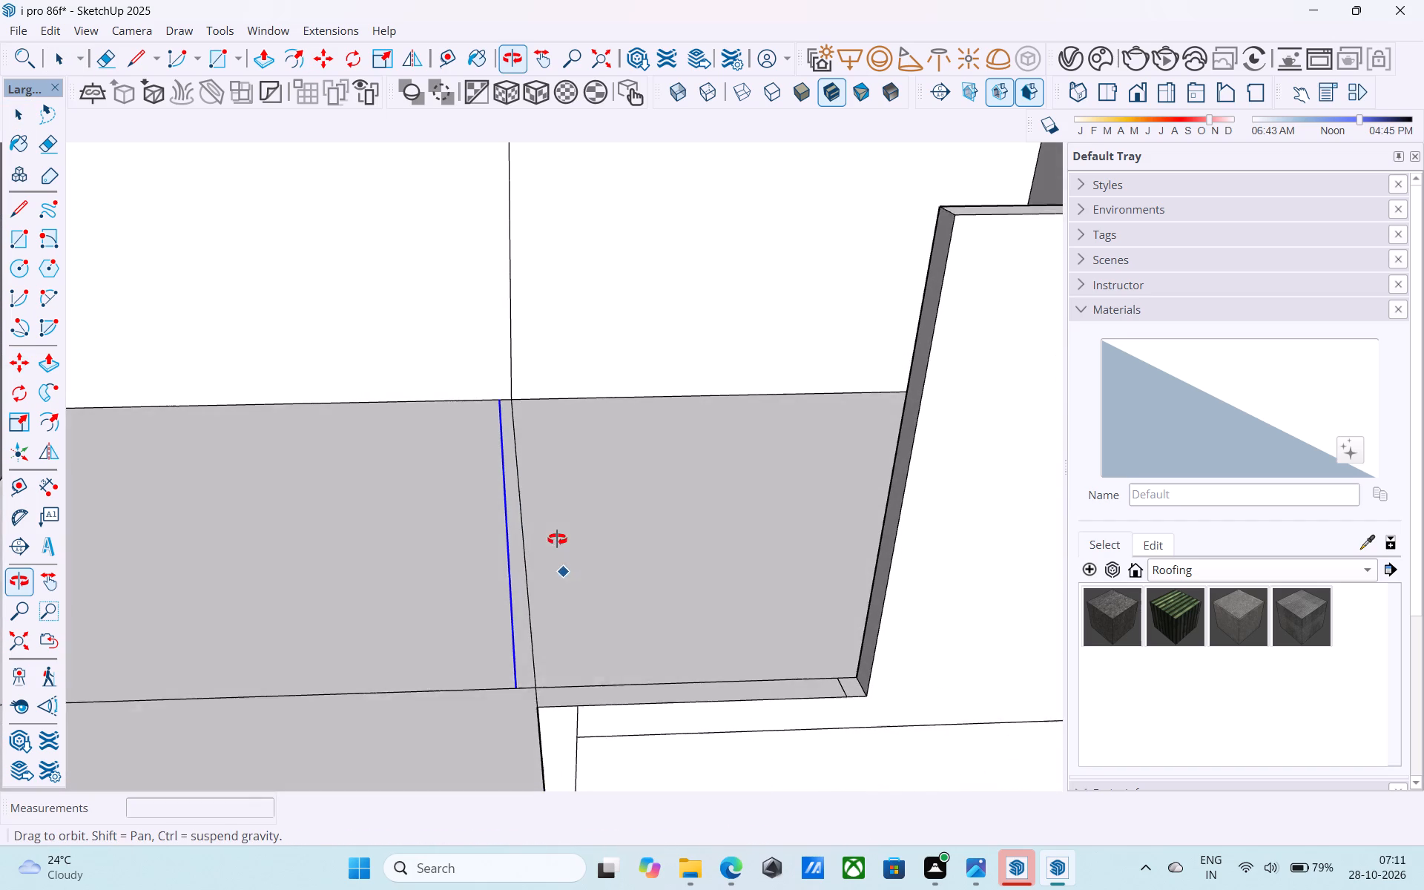
middle_click_drag(557, 539, 557, 538, "shift")
middle_click(553, 534, "shift")
key("space")
left_click(520, 579)
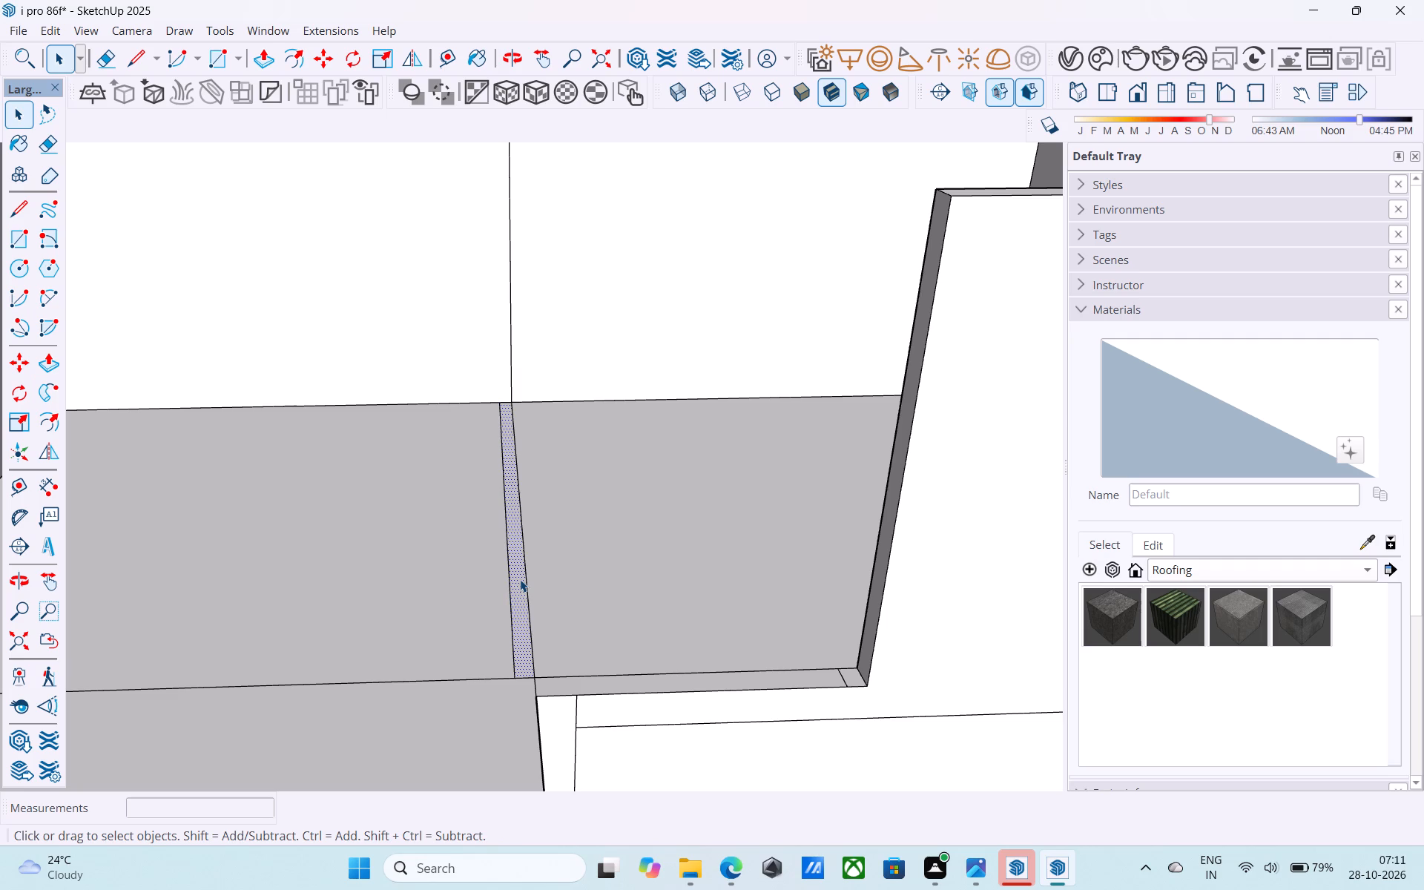
key("p")
left_click(520, 579)
scroll(550, 488, "down", 9)
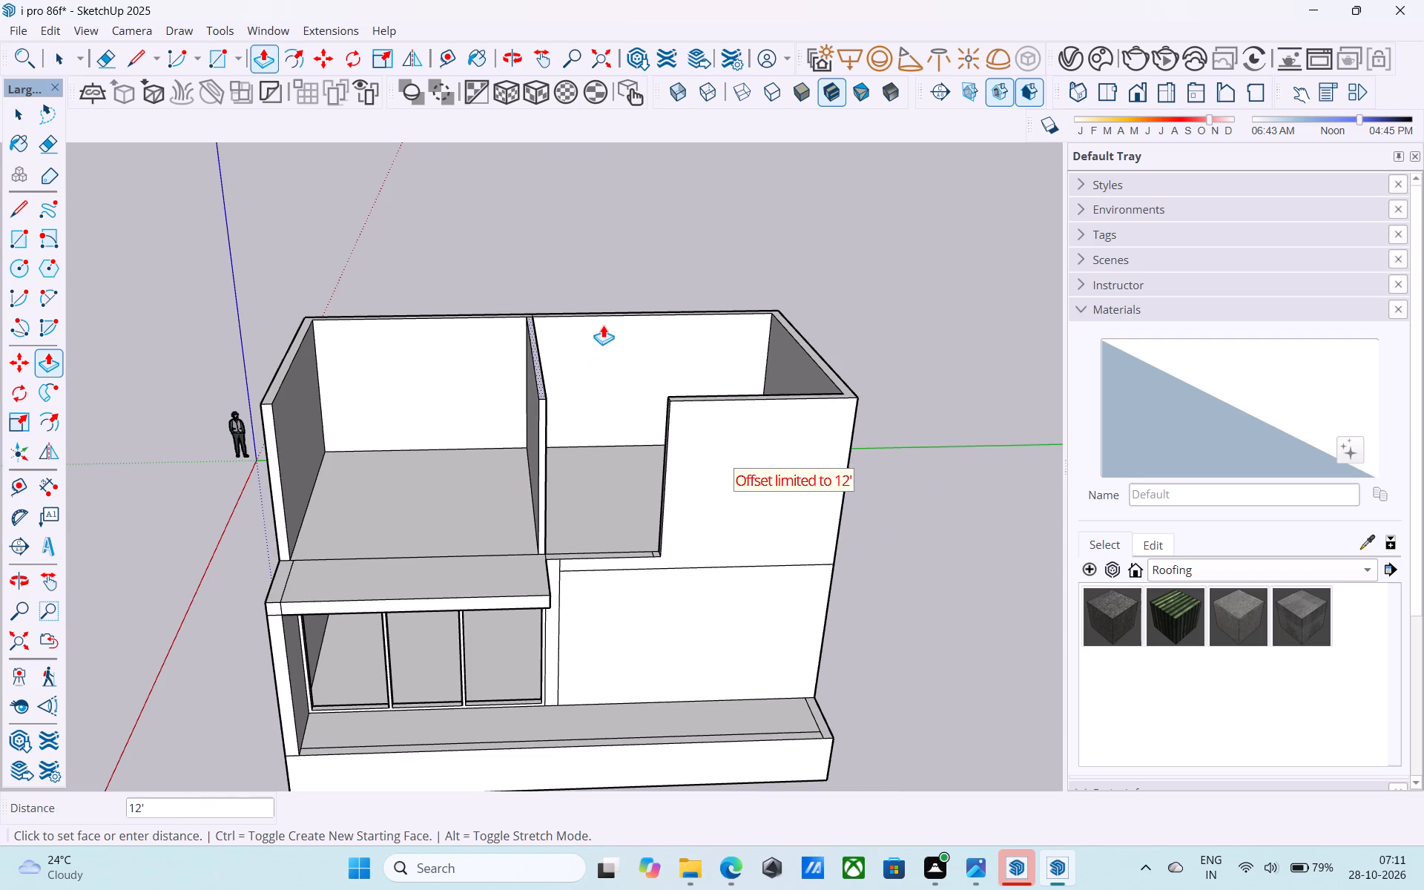
left_click(602, 325)
Erase the leftover joint lines on the wall tops where the partition meets the back wall.
middle_click_drag(600, 372, 639, 653)
scroll(506, 262, "up", 4)
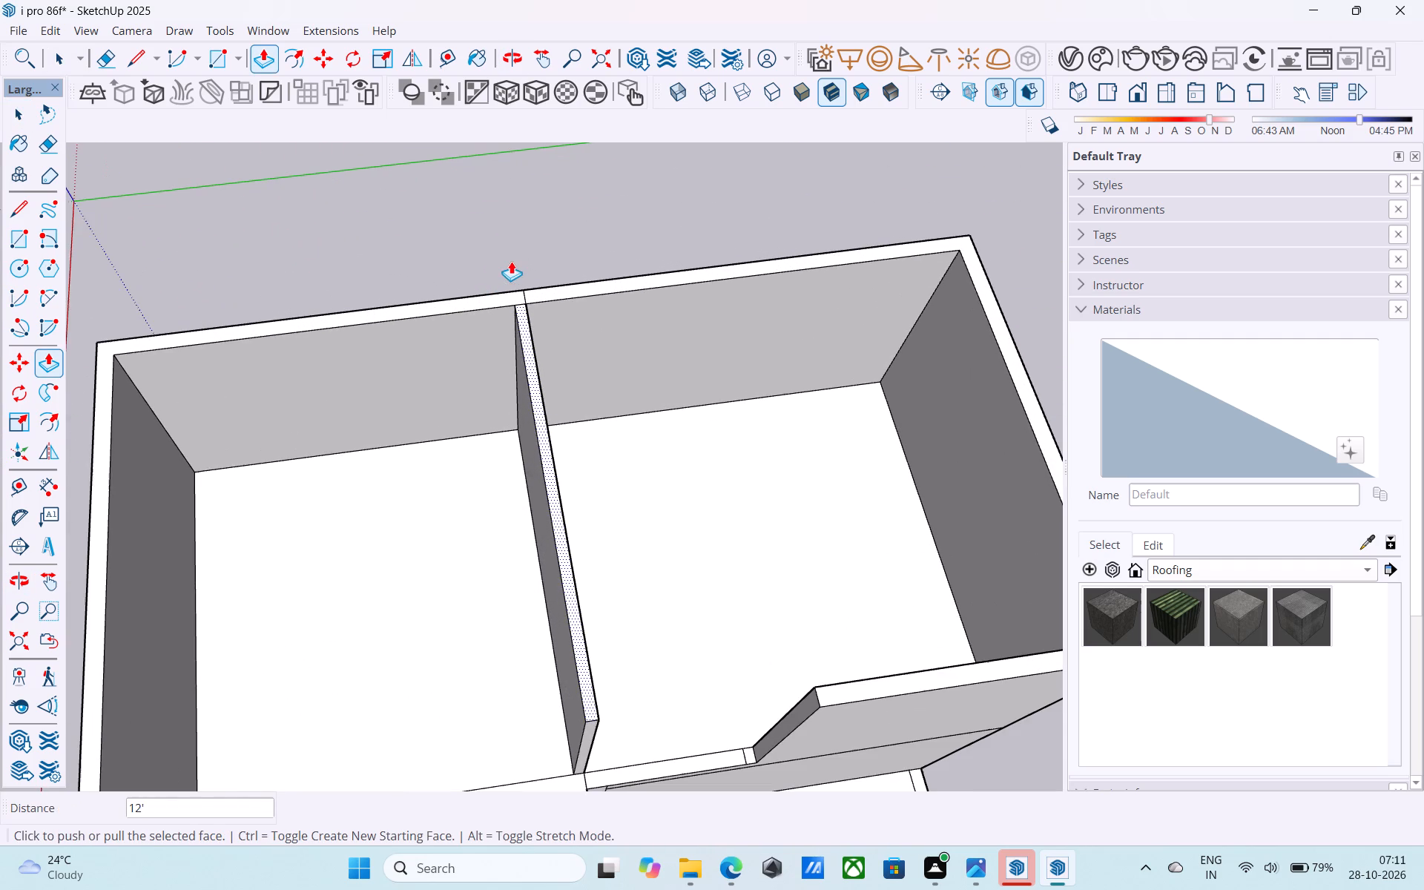
key("e")
scroll(530, 306, "down", 1)
scroll(527, 308, "up", 7)
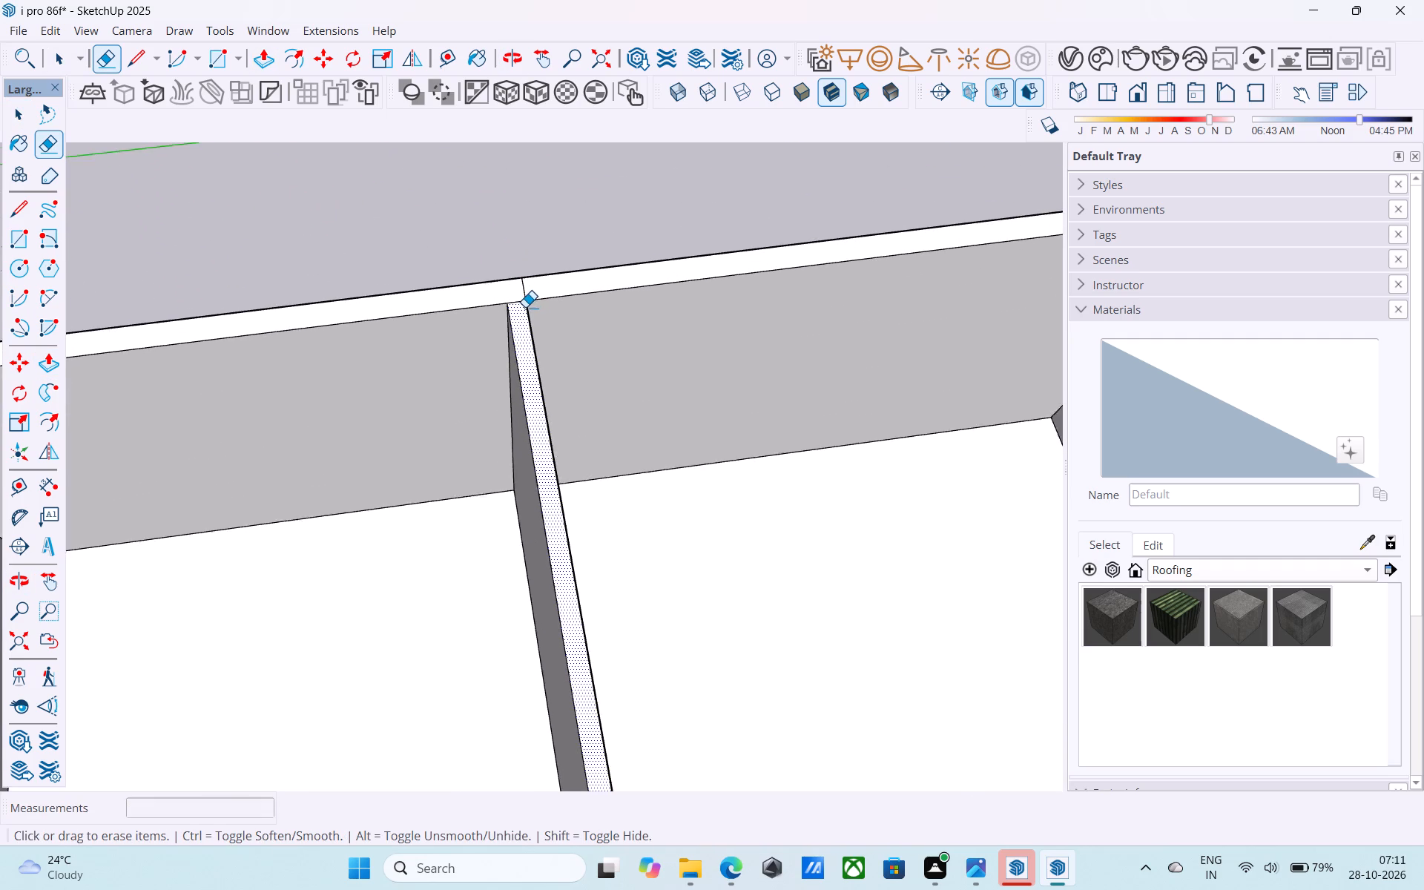
scroll(525, 307, "up", 5)
left_click_drag(504, 307, 507, 300)
left_click(524, 277)
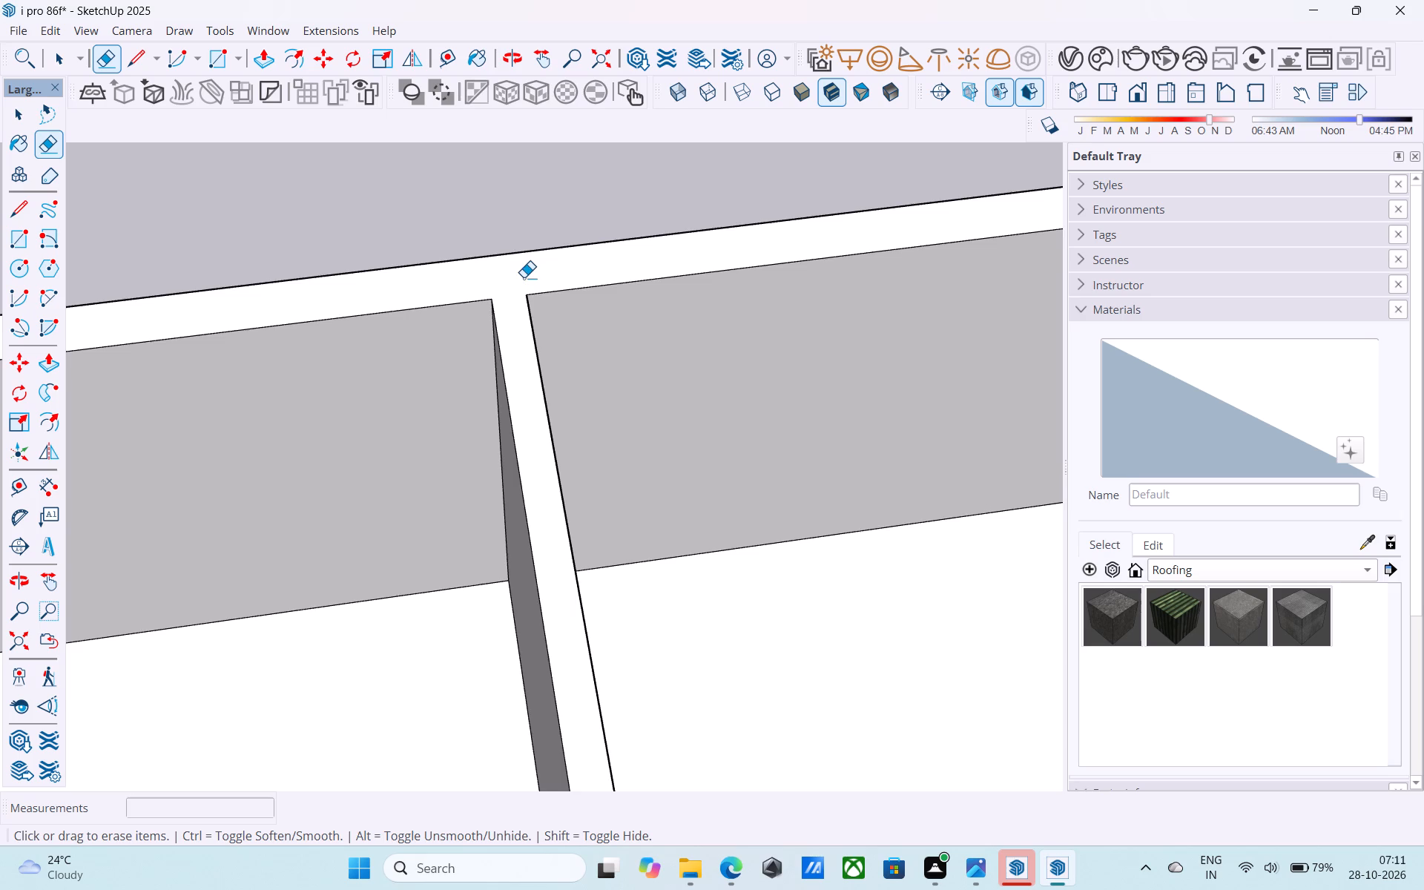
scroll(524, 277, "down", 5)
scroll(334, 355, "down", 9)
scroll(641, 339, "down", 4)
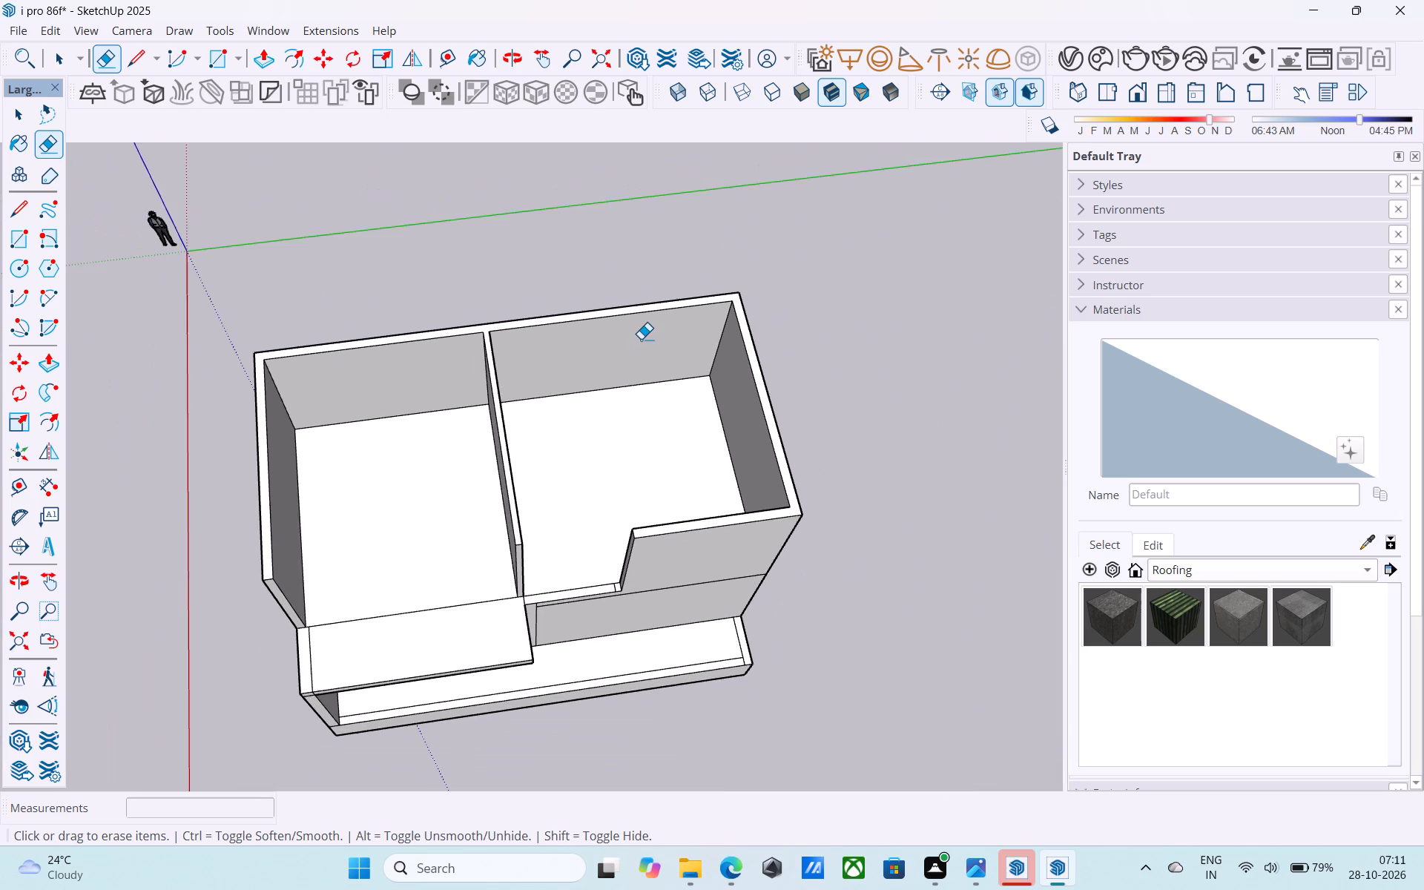
Erase the leftover line across the low roof border at the free end of the unglazed half's front wall.
middle_click_drag(567, 432, 753, 330)
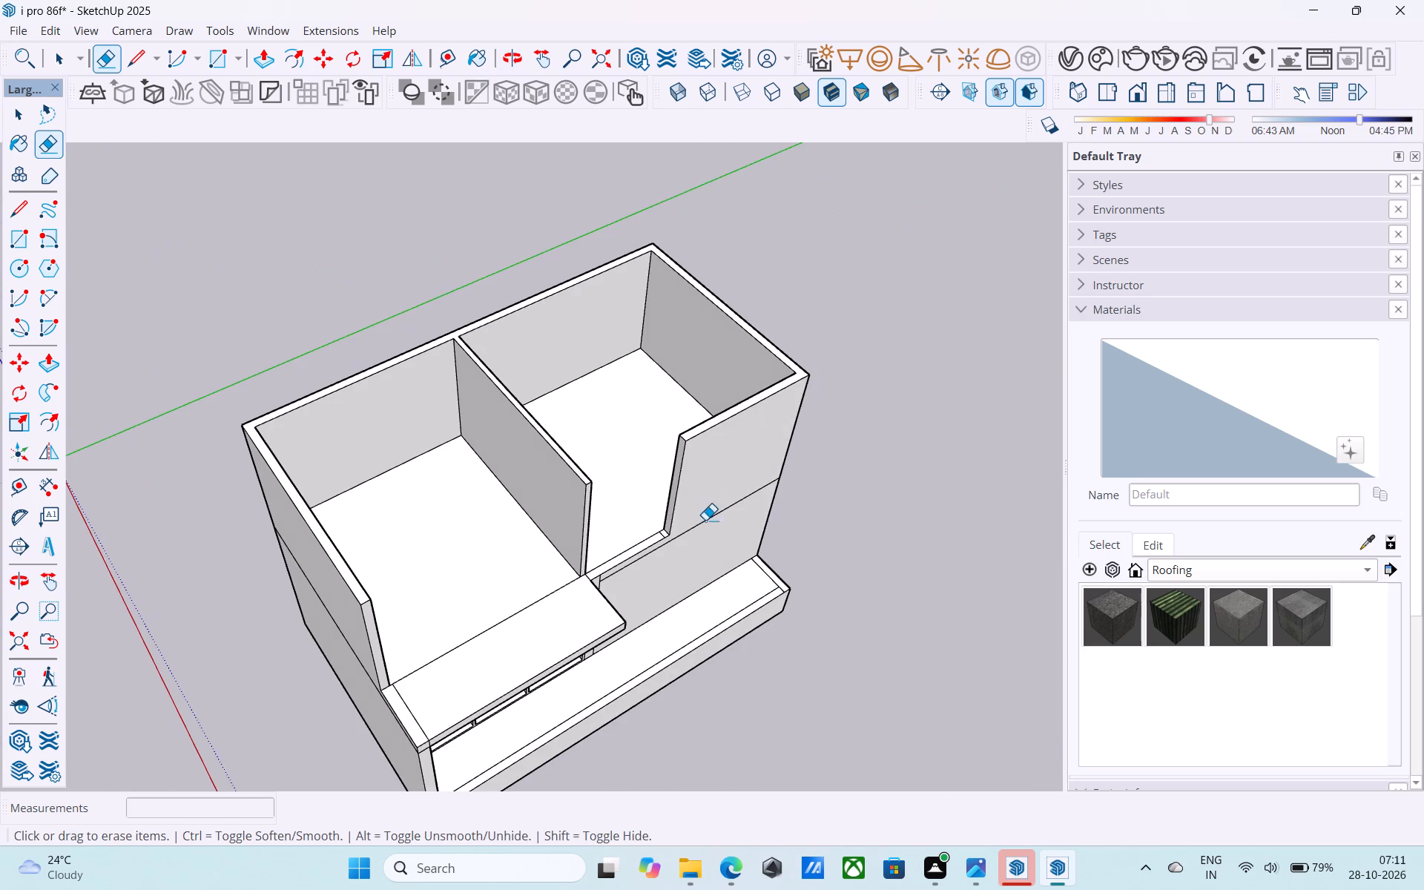
scroll(687, 533, "up", 16)
left_click(613, 533)
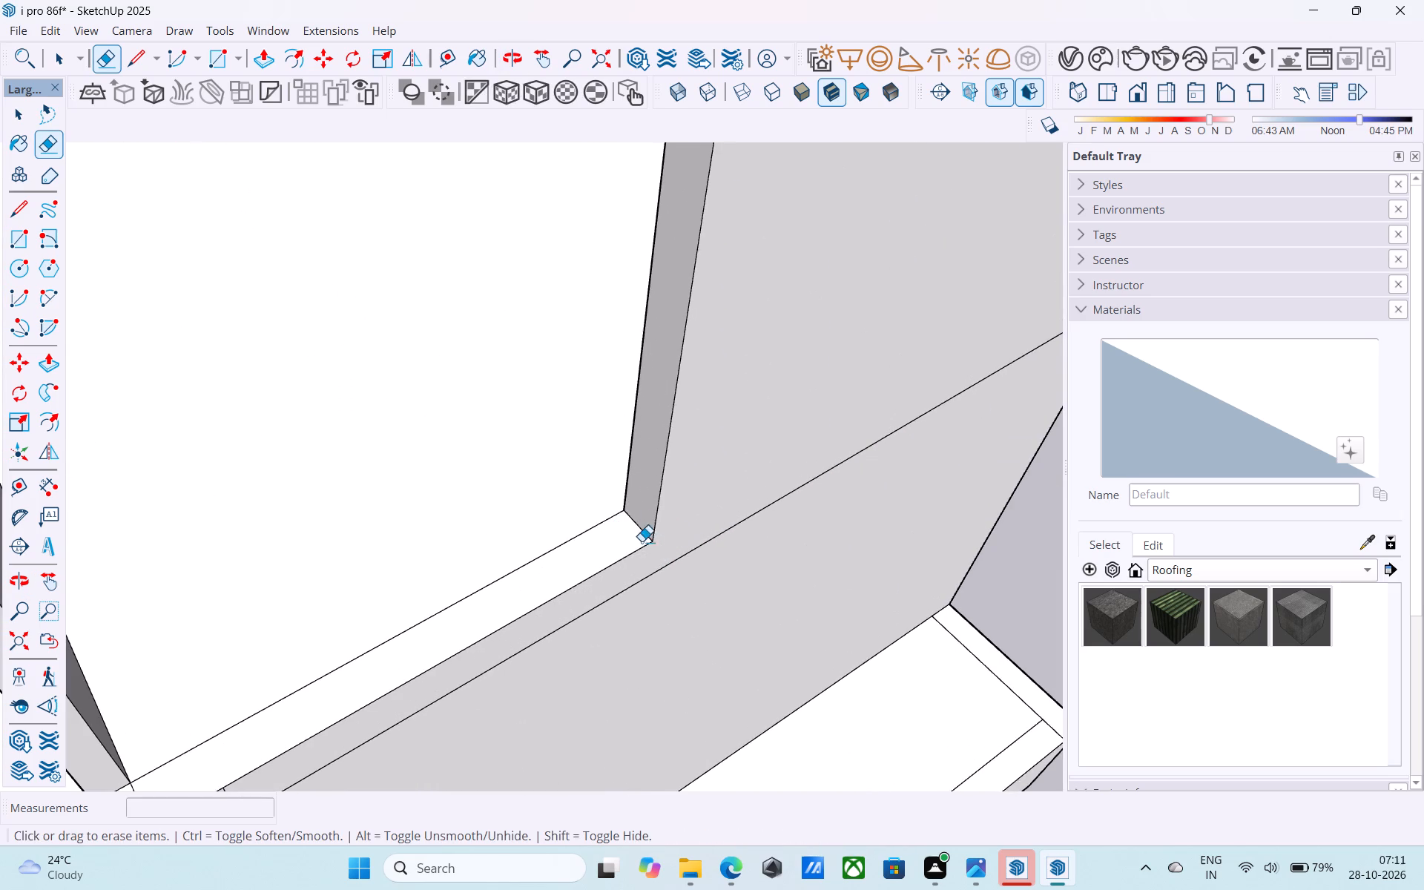
scroll(683, 544, "down", 10)
middle_click_drag(672, 550, 719, 517)
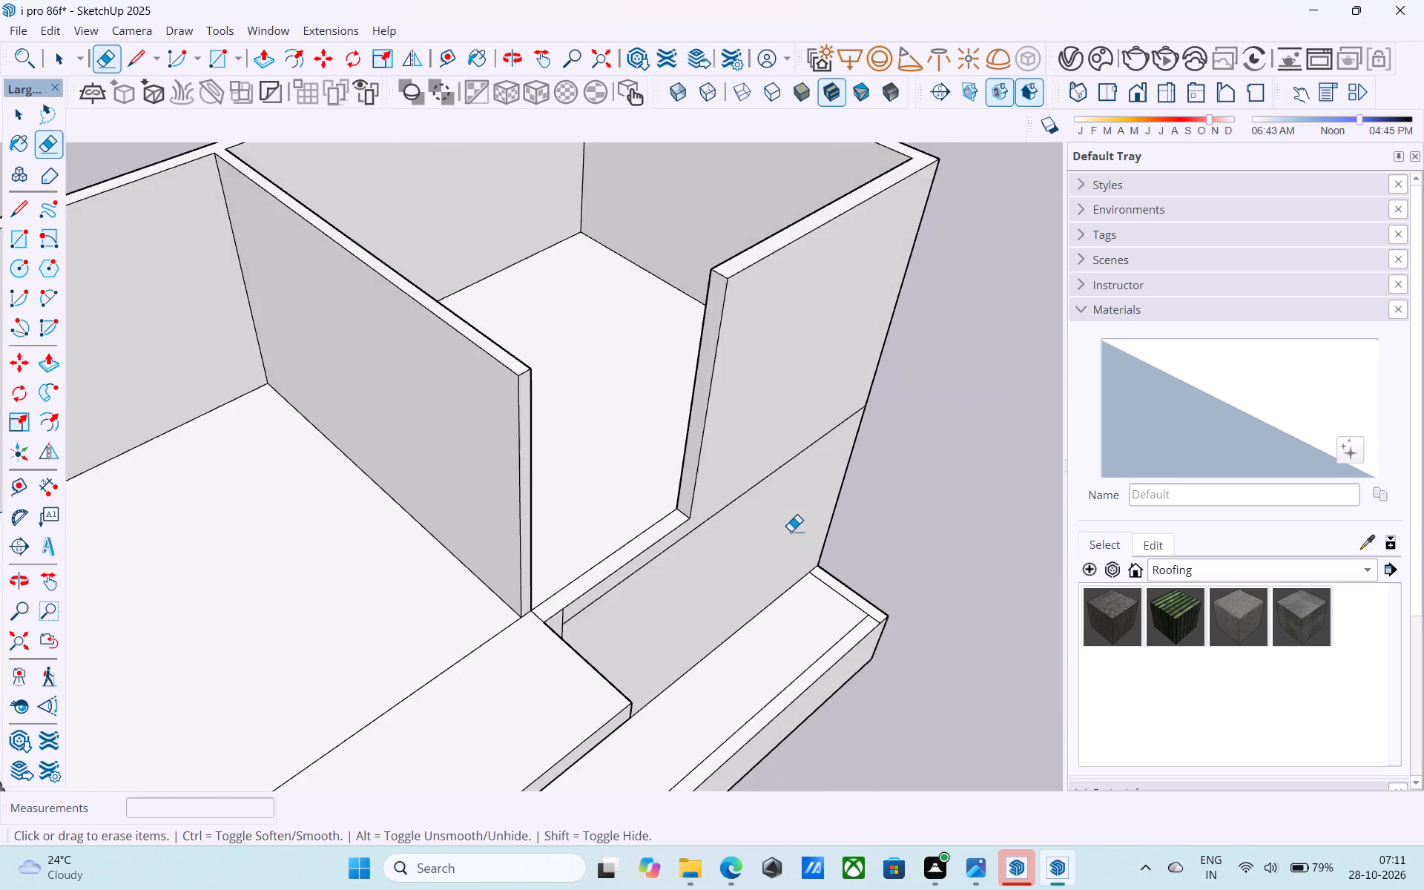
Examine the upper-storey walls, the partition and the open front above the glazing from several sides.
scroll(791, 531, "down", 8)
middle_click_drag(576, 518, 366, 500)
middle_click_drag(772, 478, 445, 392)
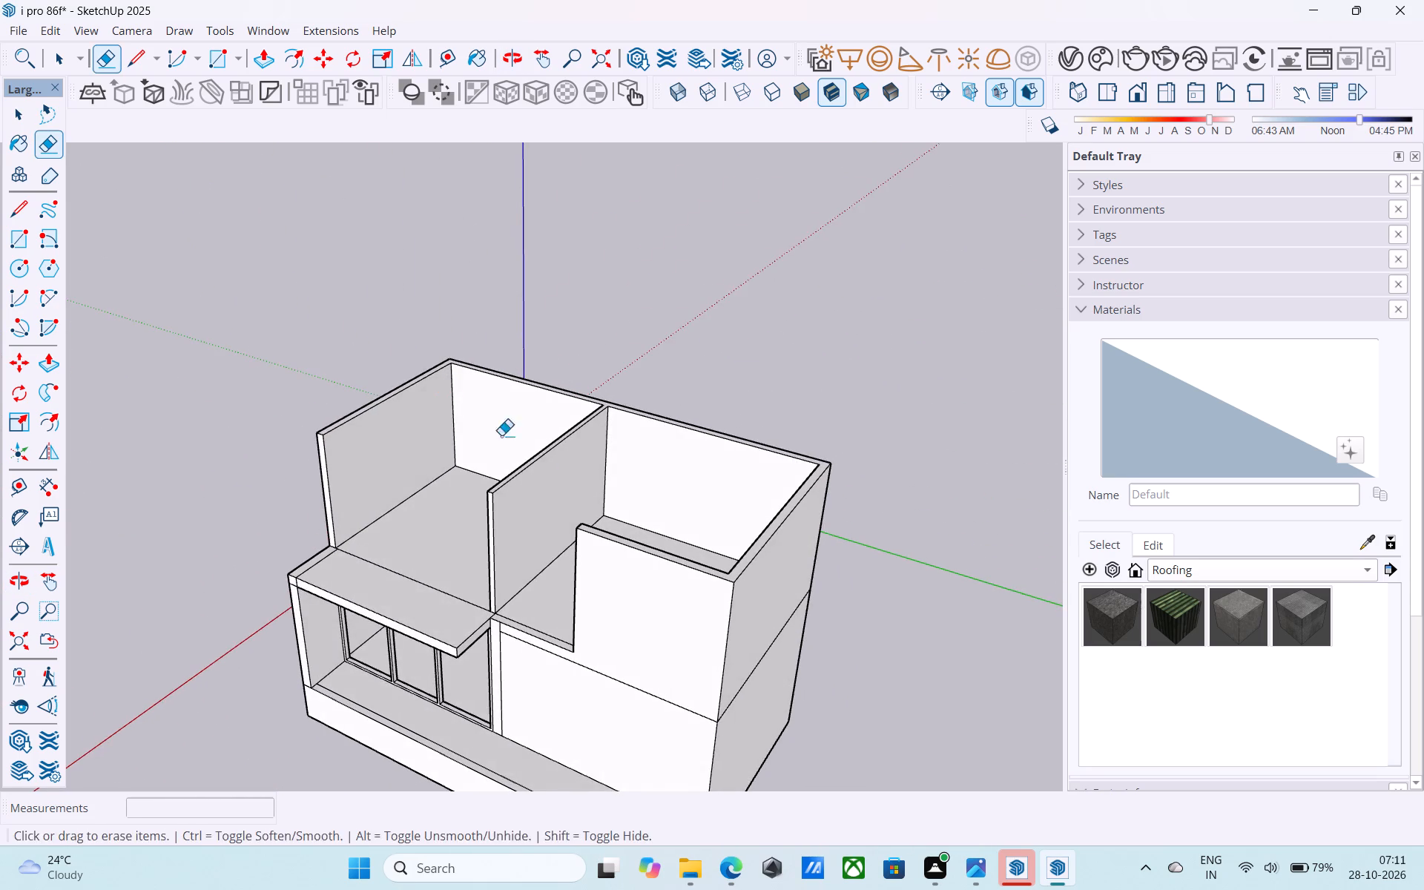
middle_click_drag(573, 476, 568, 379)
scroll(547, 461, "up", 4)
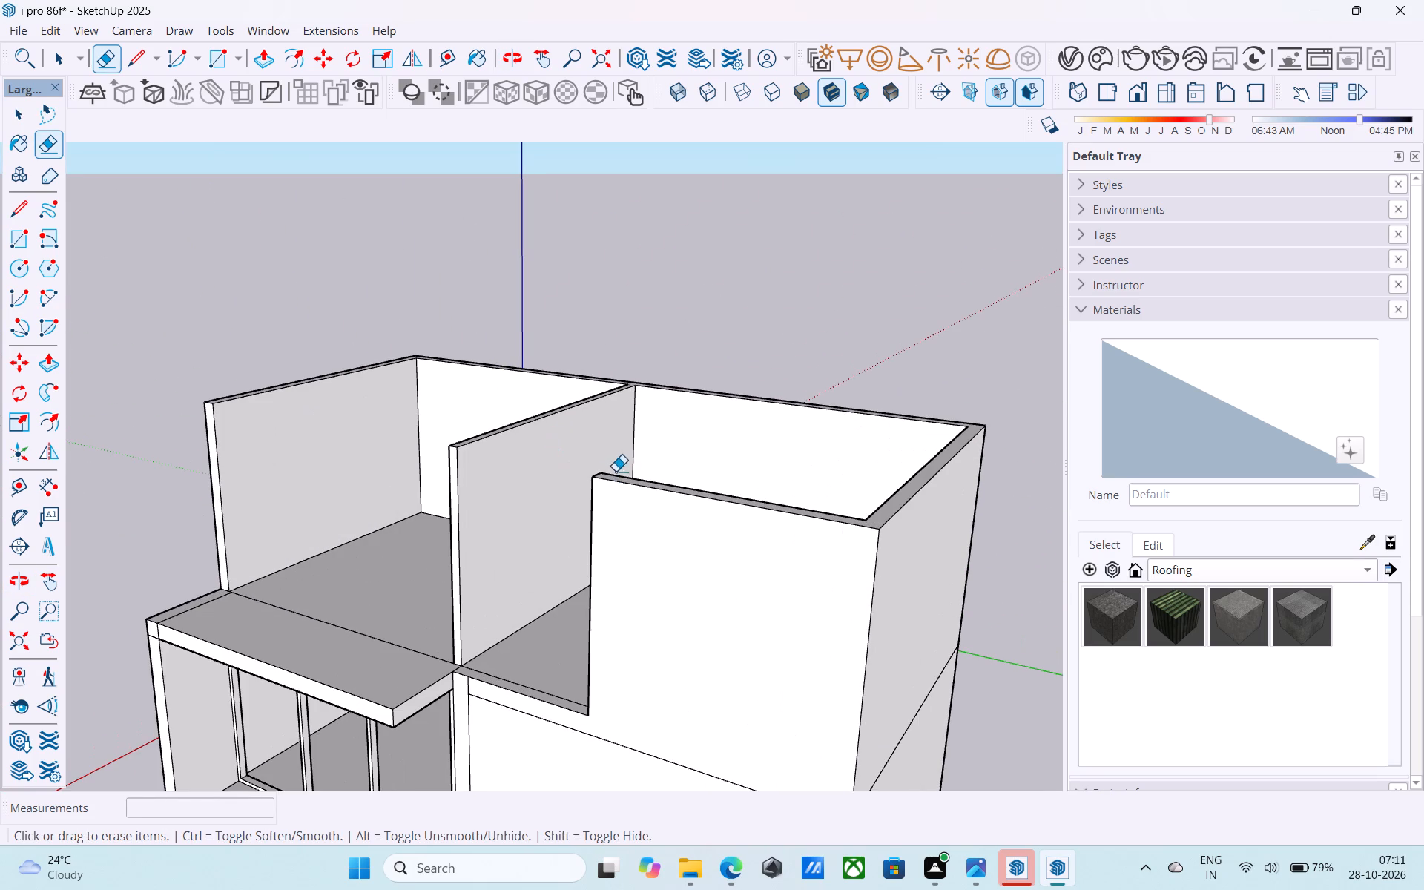
scroll(599, 489, "down", 3)
middle_click_drag(593, 496, 808, 418)
middle_click_drag(665, 597, 809, 410, "shift")
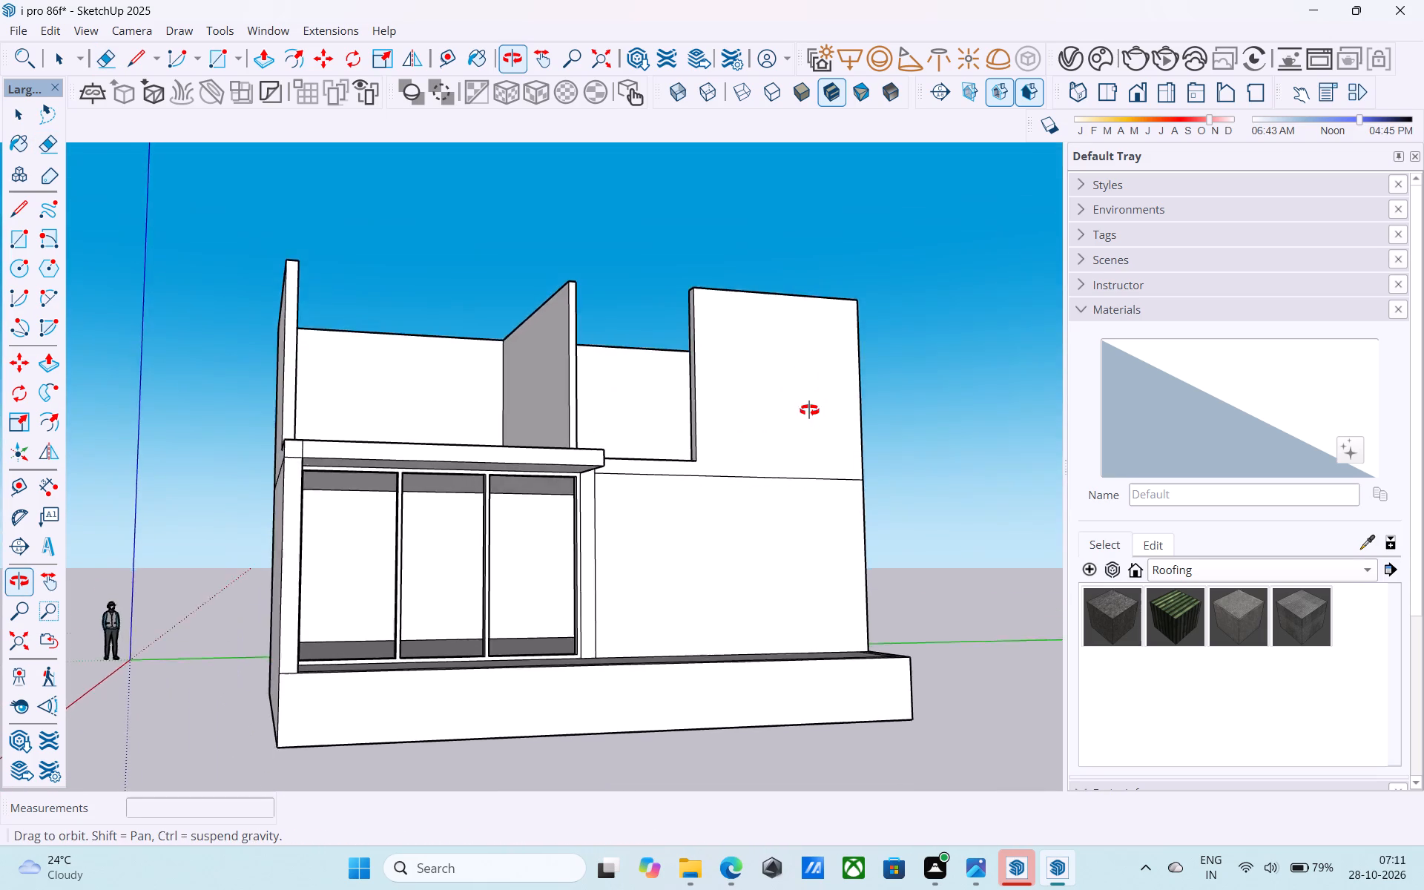
middle_click_drag(809, 410, 820, 668, "shift")
middle_click_drag(656, 616, 728, 683, "shift")
middle_click_drag(851, 622, 756, 623)
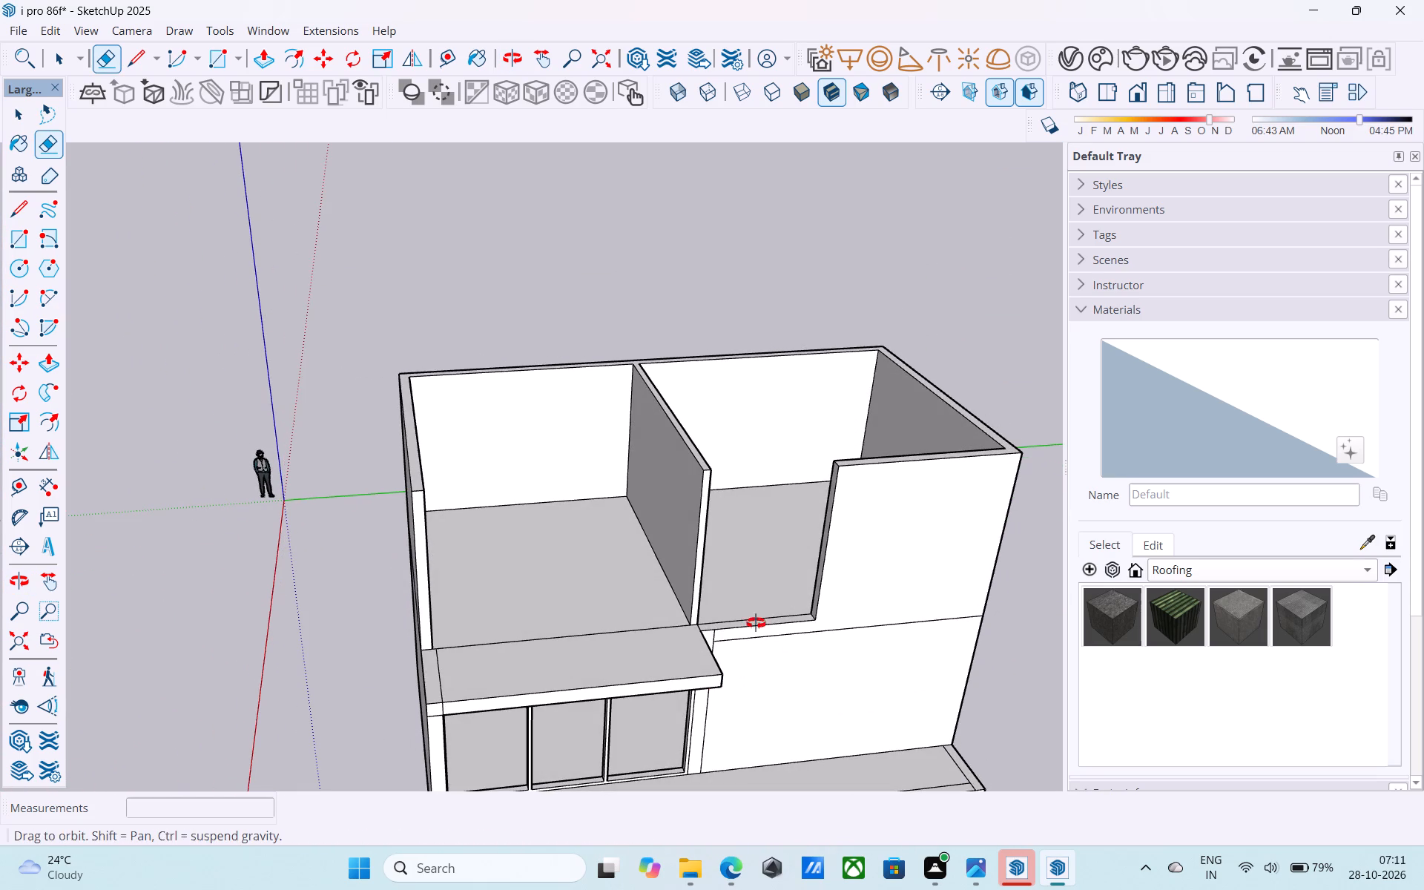
middle_click_drag(756, 623, 527, 600)
middle_click_drag(534, 587, 538, 584, "shift")
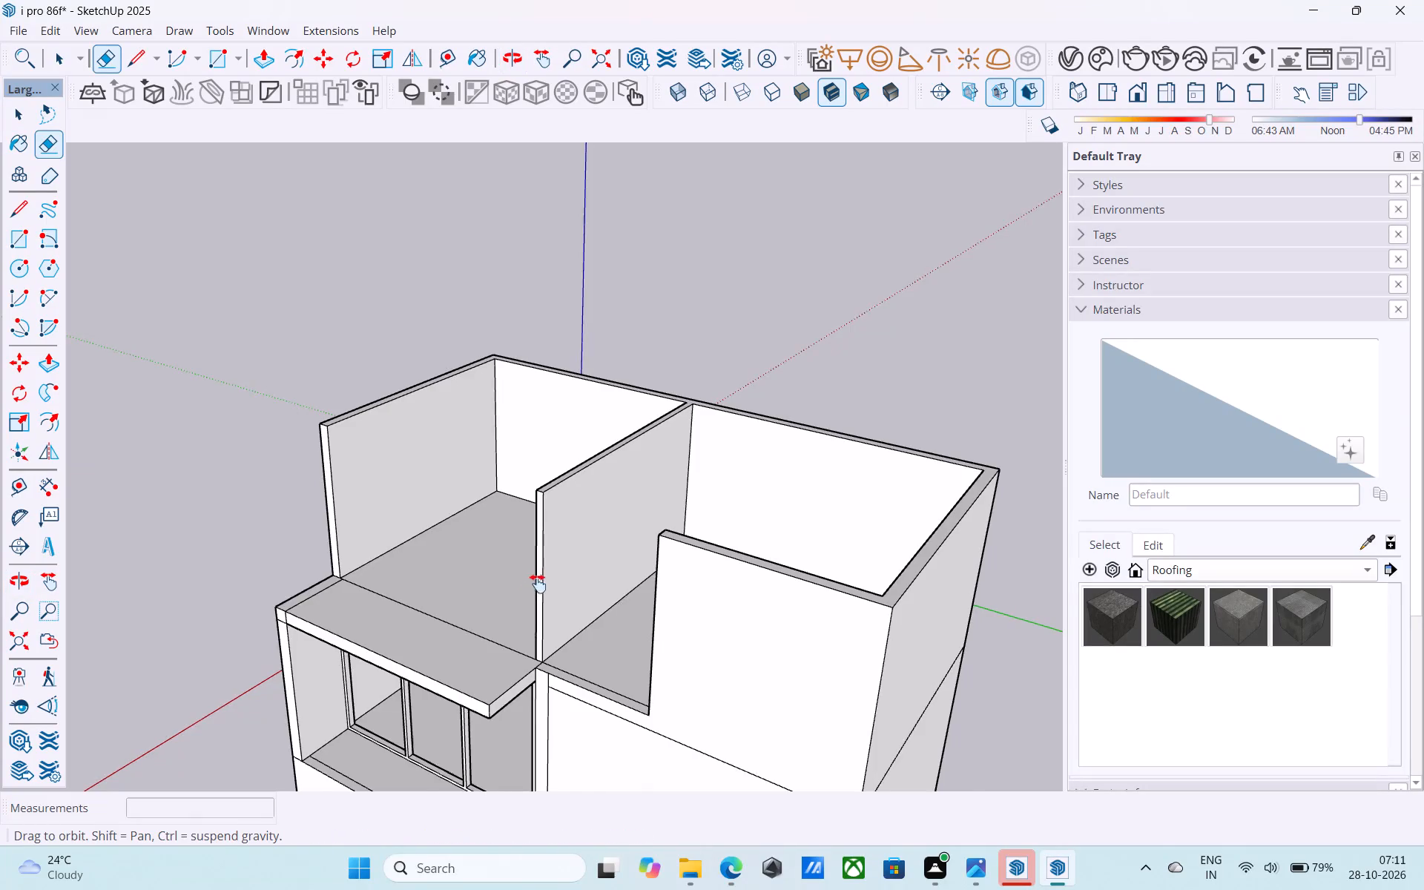
middle_click_drag(538, 584, 688, 546, "shift")
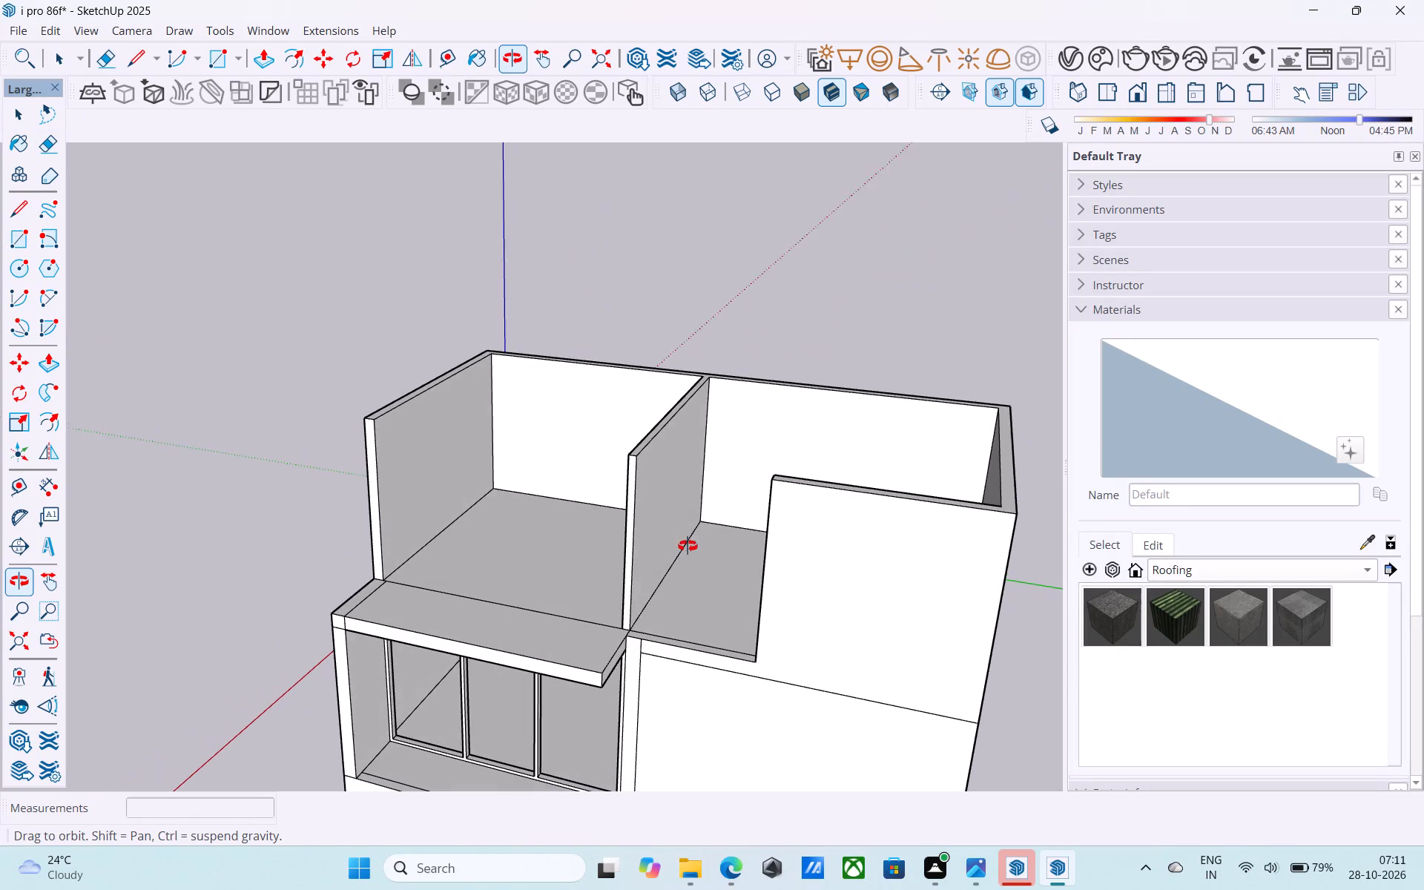
middle_click_drag(688, 546, 876, 585, "shift")
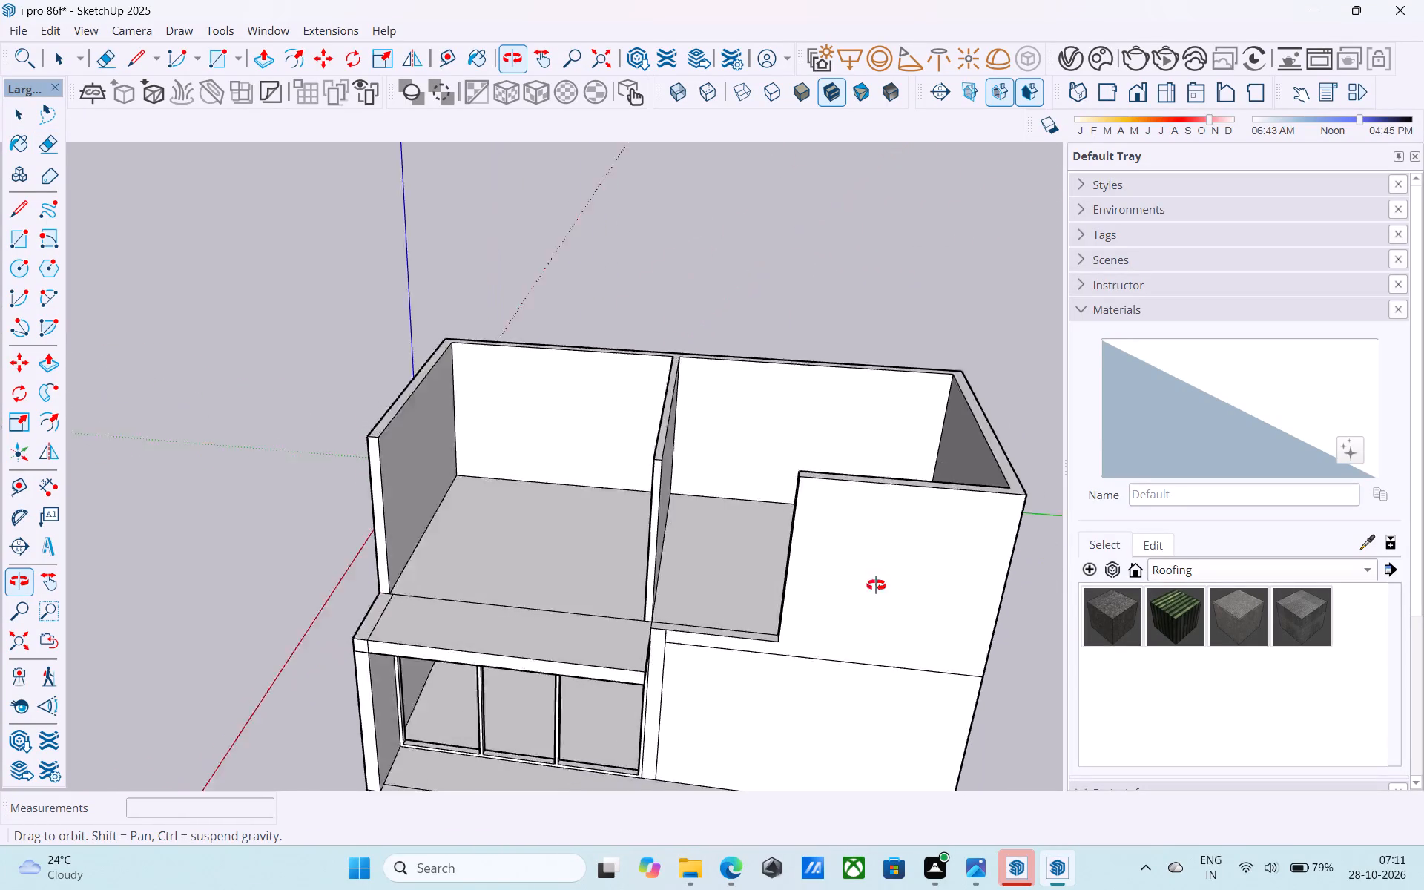
middle_click_drag(876, 585, 441, 559, "shift")
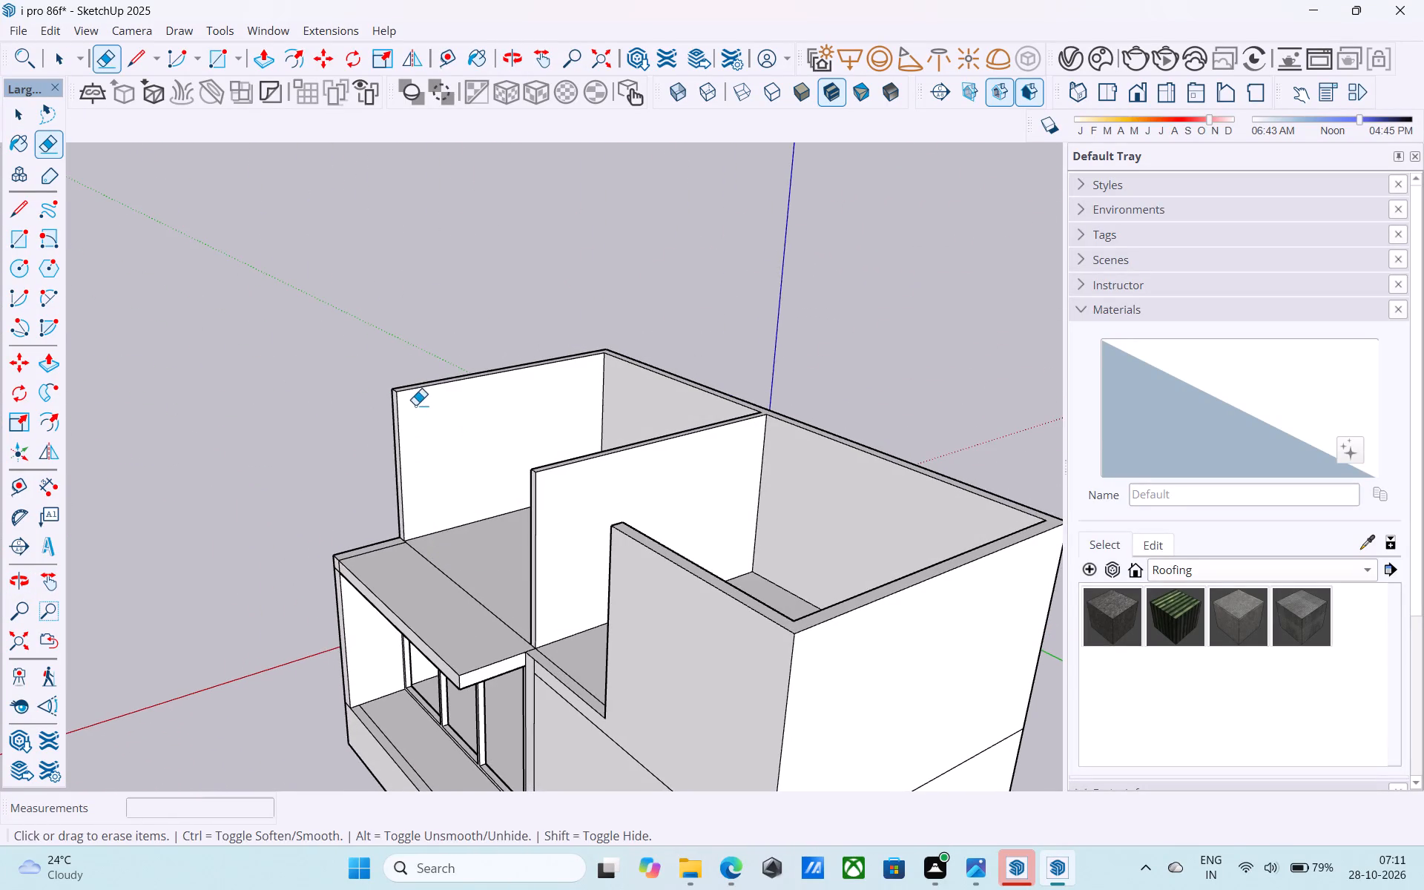
Copy the inner vertical edge at the glazed half's end wall 6" inward to outline a front wall strip.
middle_click_drag(439, 429, 492, 455)
scroll(400, 462, "up", 8)
key("space")
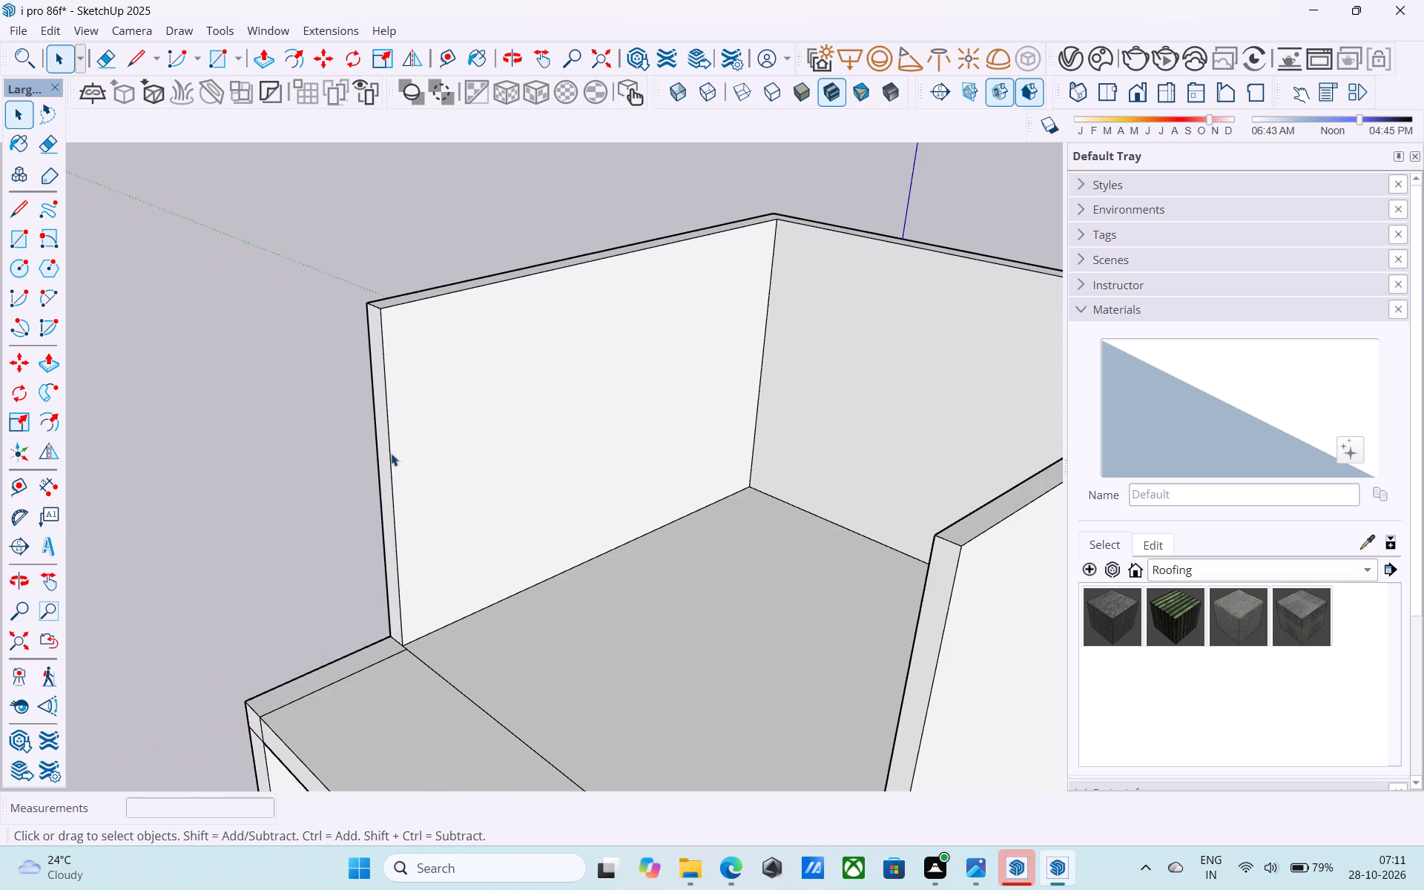
left_click(391, 453)
key("m")
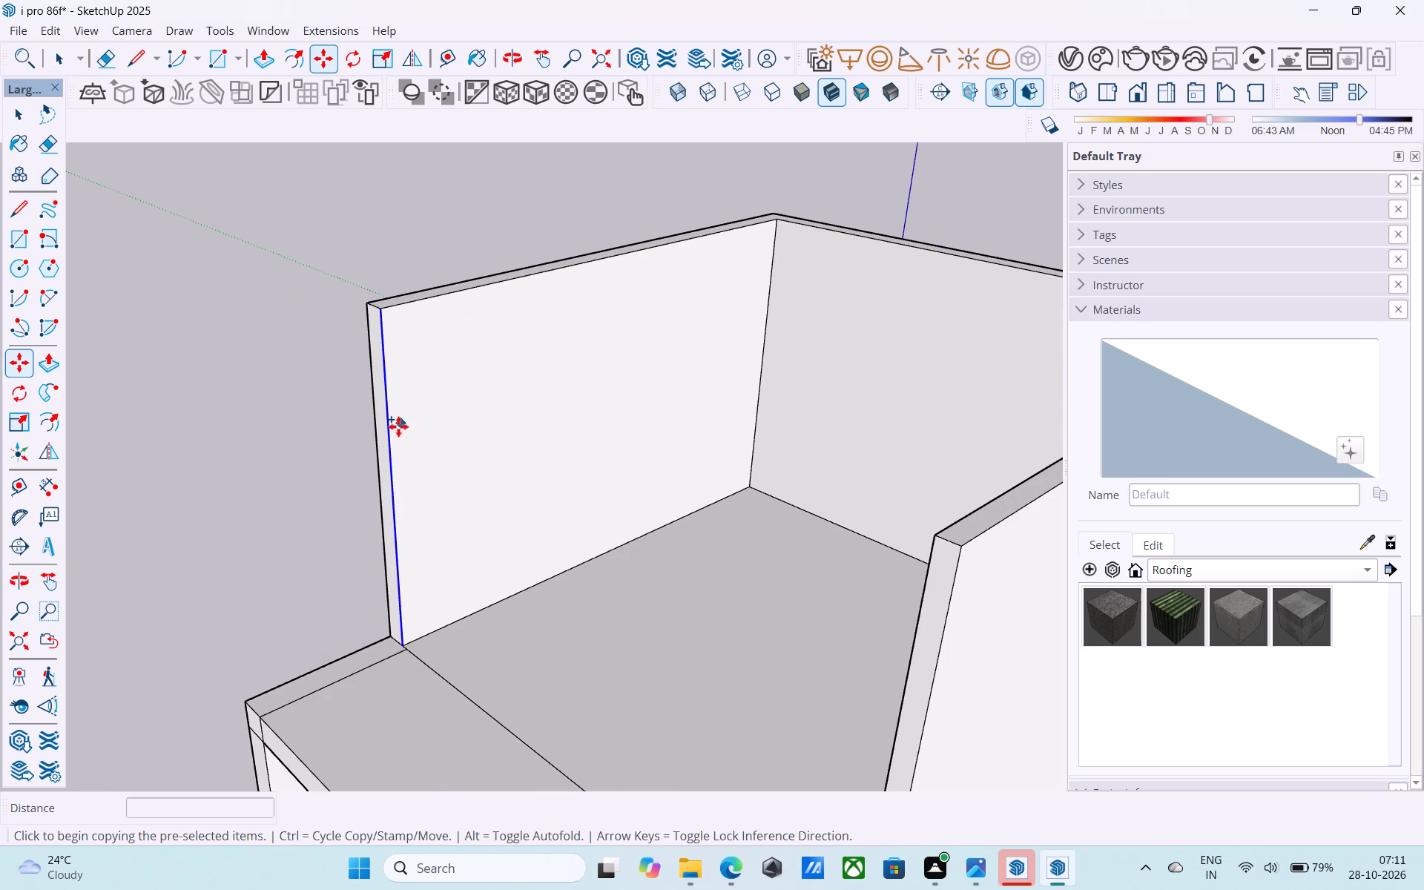
left_click(378, 311)
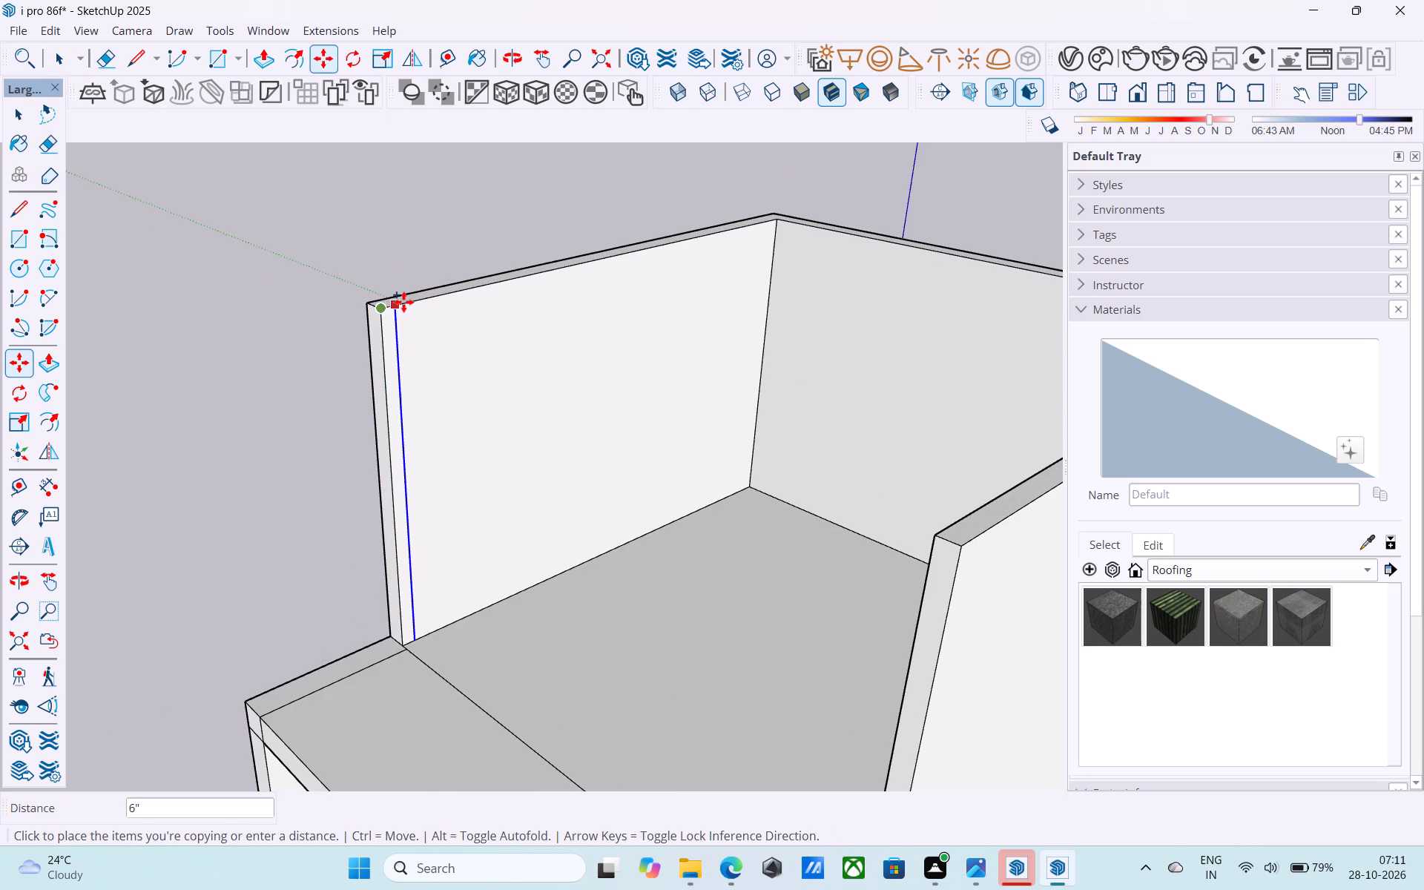
left_click(403, 302)
Pull the 6" strip on the end wall 17' 9" across to the partition, closing the front above the glazing.
key("space")
left_click(392, 326)
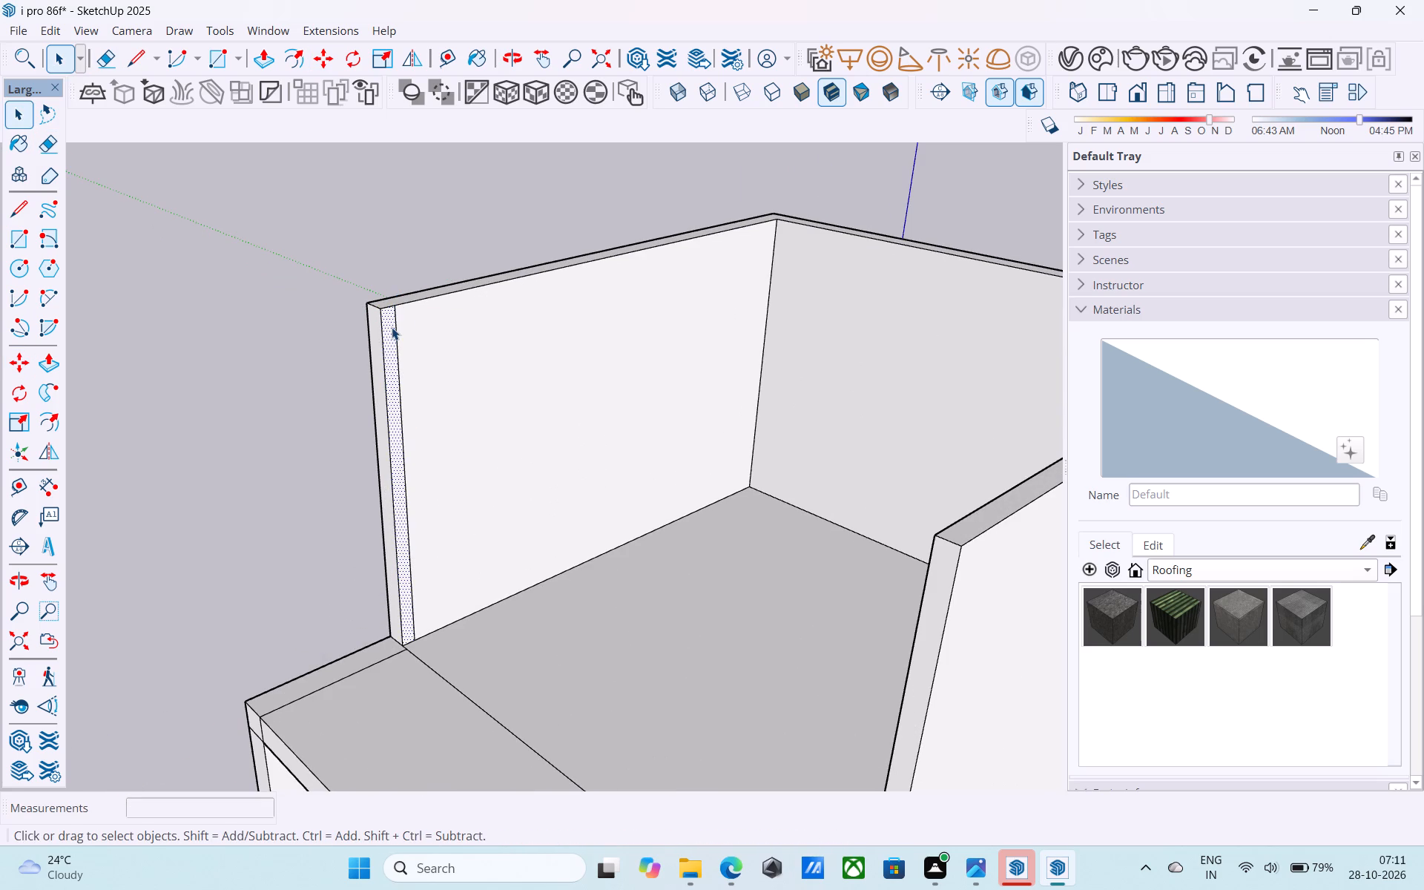
key("p")
left_click(392, 327)
scroll(501, 395, "down", 3)
middle_click_drag(501, 395, 852, 454)
left_click(780, 444)
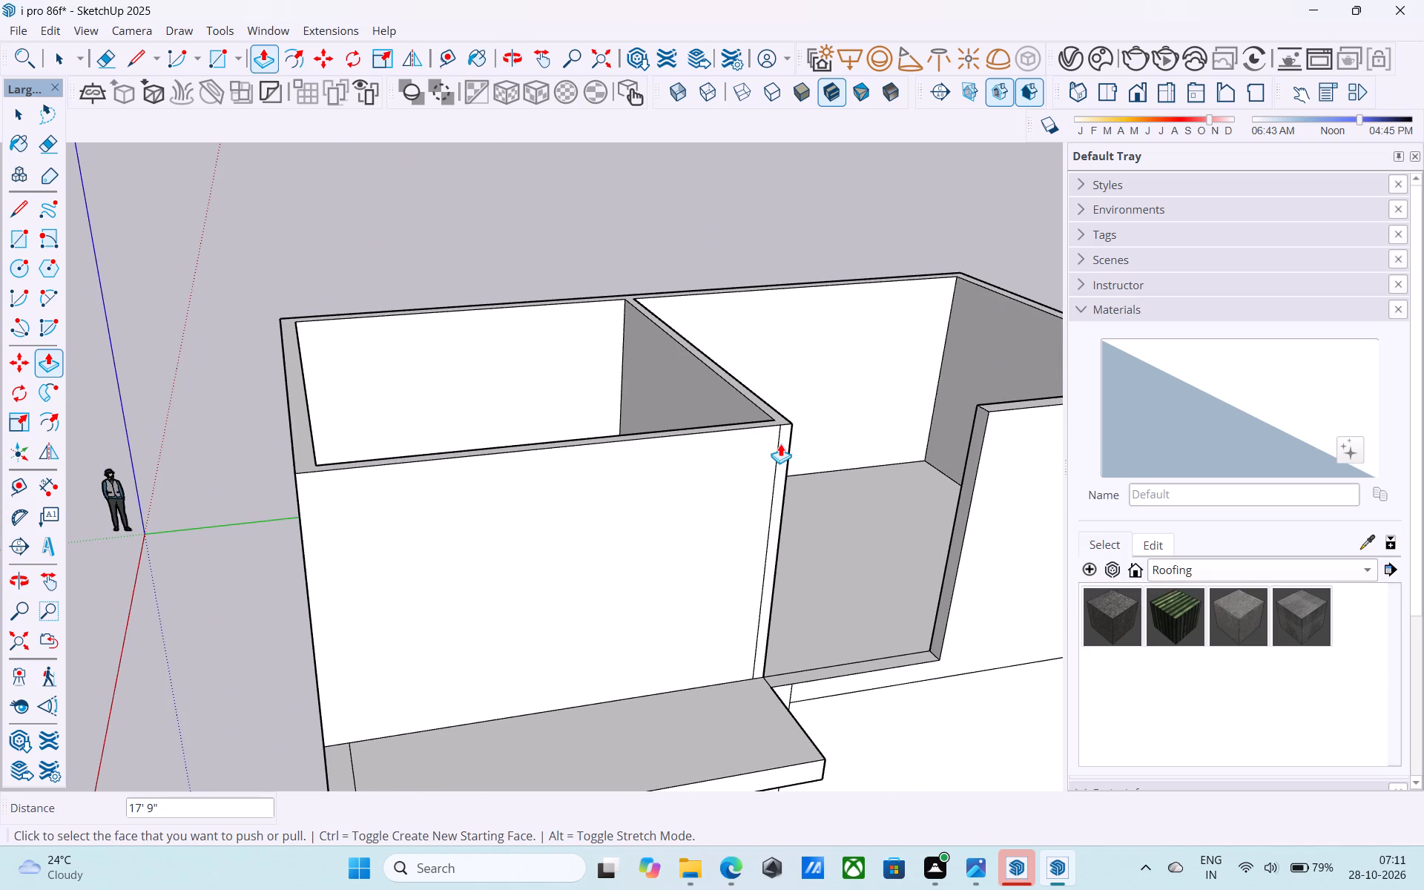
scroll(781, 441, "down", 5)
middle_click_drag(636, 481, 417, 528, "shift")
key("space")
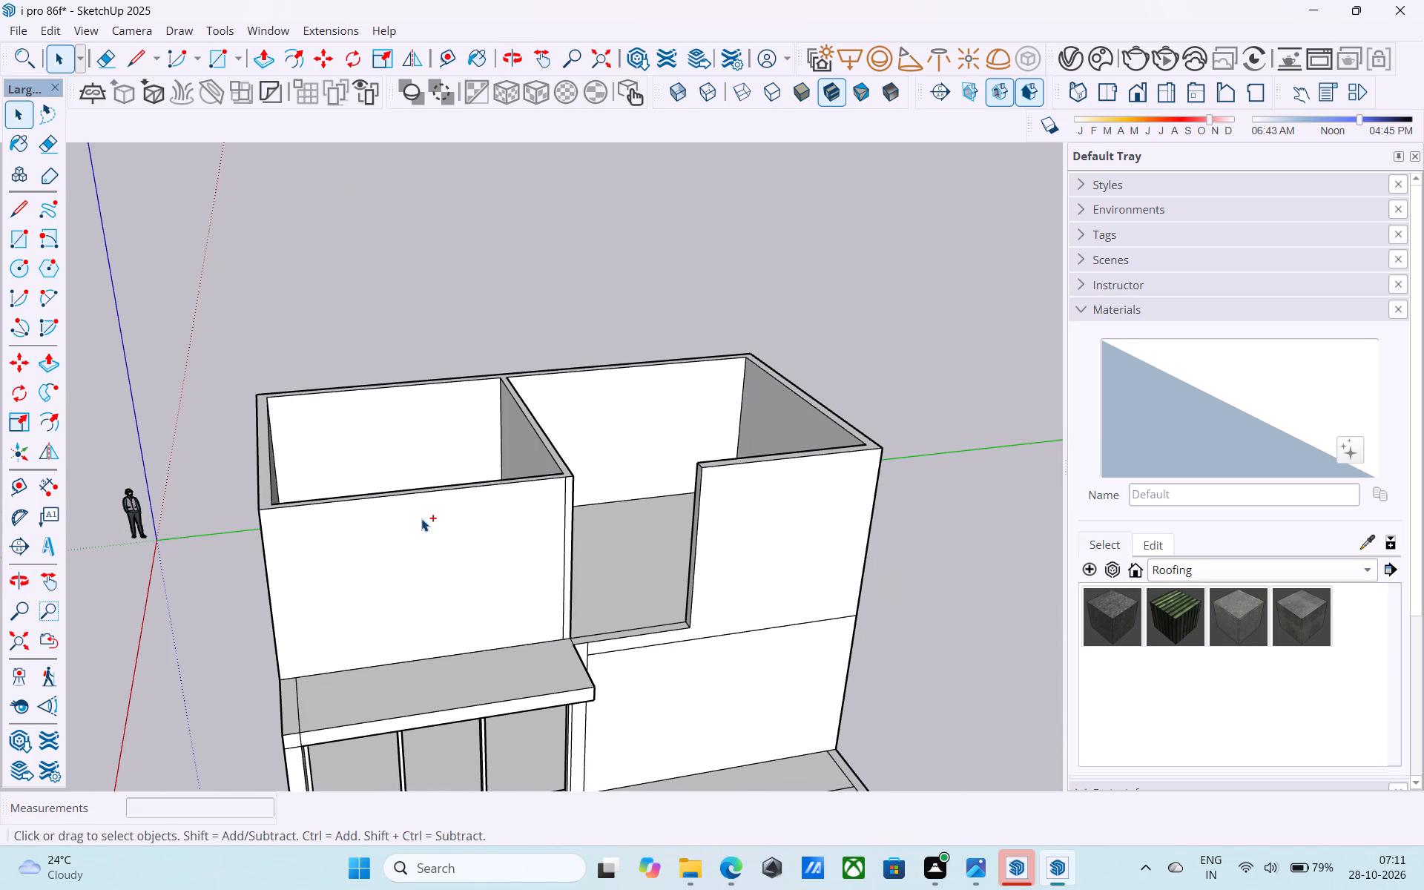
Save the model.
key("ctrl+s")
Draw an 18' 3" by 17' 9" rectangle between the inner wall-top corners to cap the room above the glazing.
scroll(429, 520, "down", 5)
middle_click_drag(429, 520, 499, 423)
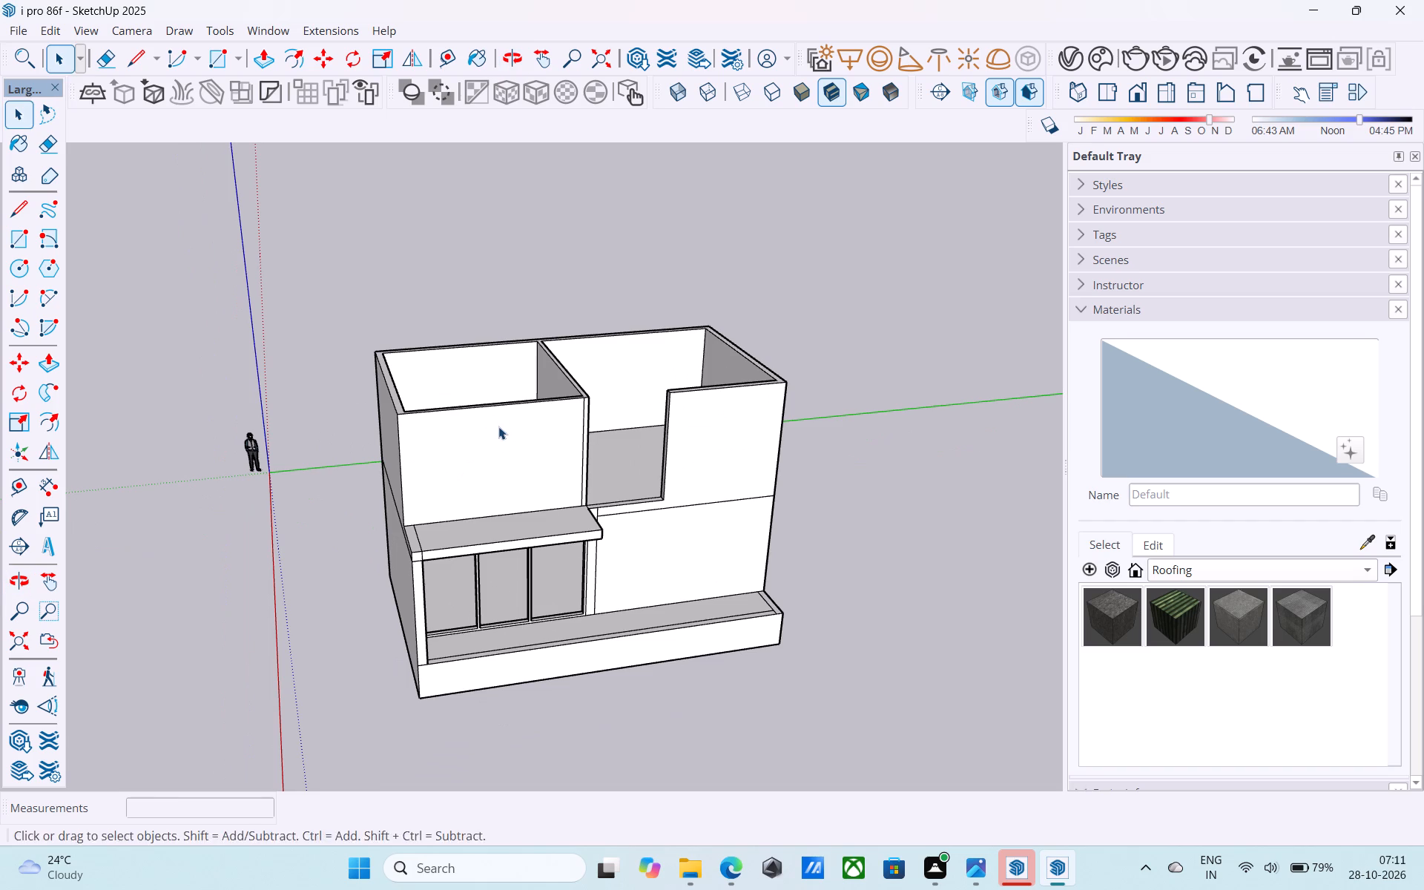
middle_click_drag(498, 426, 522, 547)
middle_click_drag(457, 394, 423, 402)
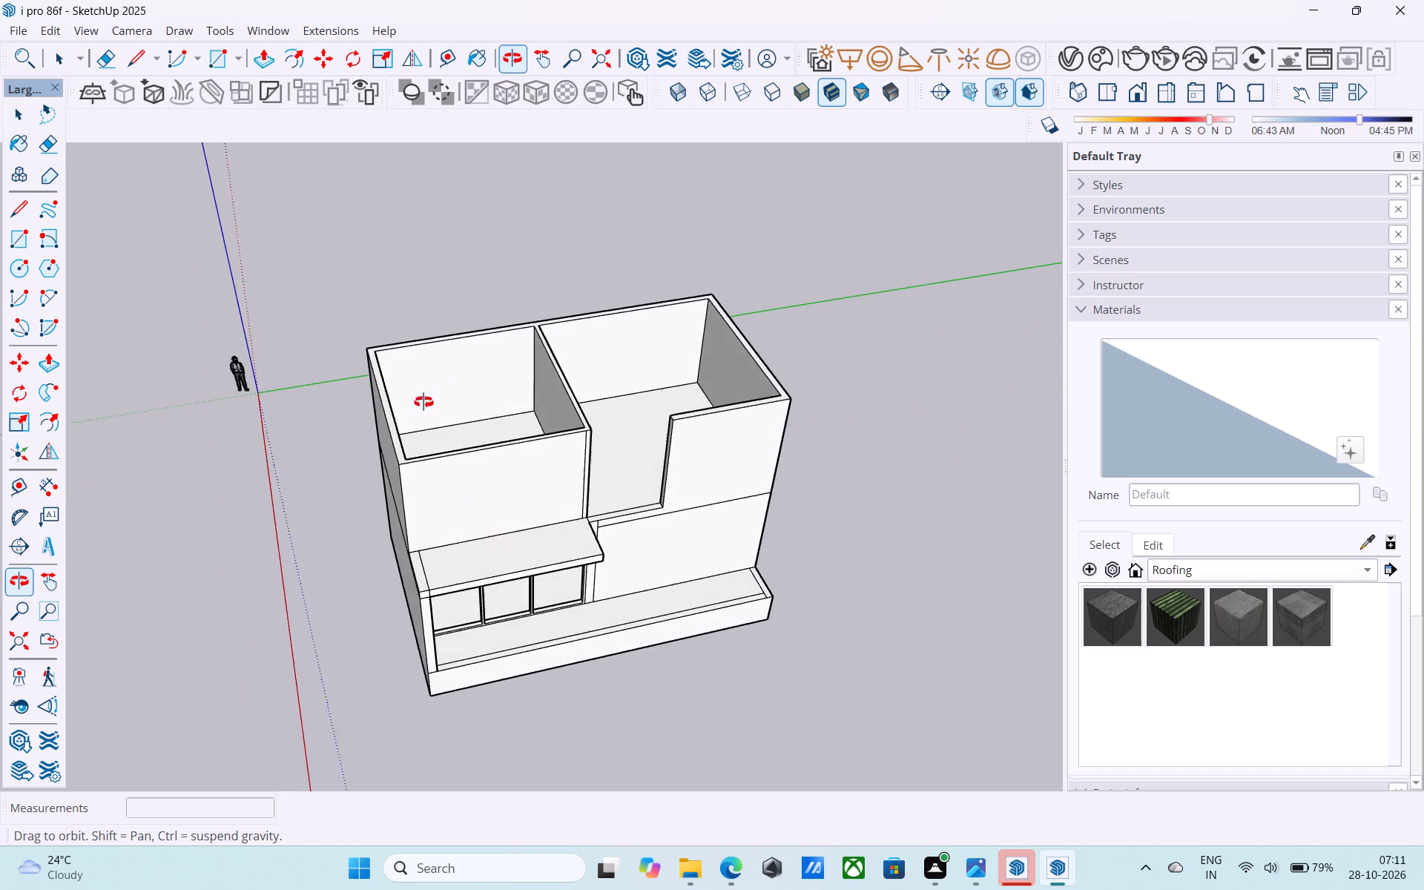
middle_click_drag(423, 402, 389, 411)
middle_click_drag(419, 407, 415, 501, "shift")
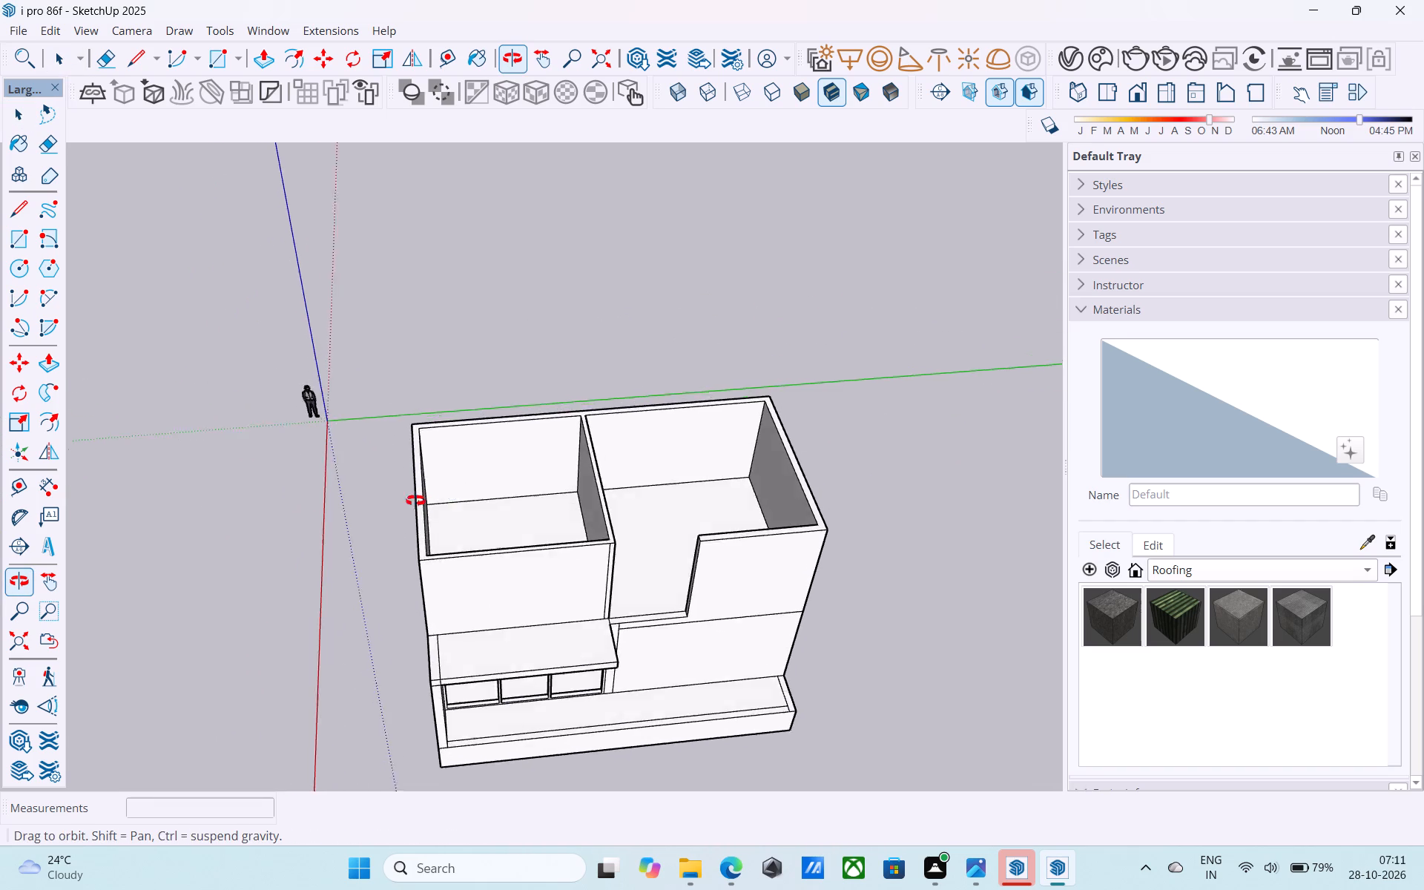
middle_click_drag(415, 501, 379, 498, "shift")
key("r")
scroll(423, 417, "up", 6)
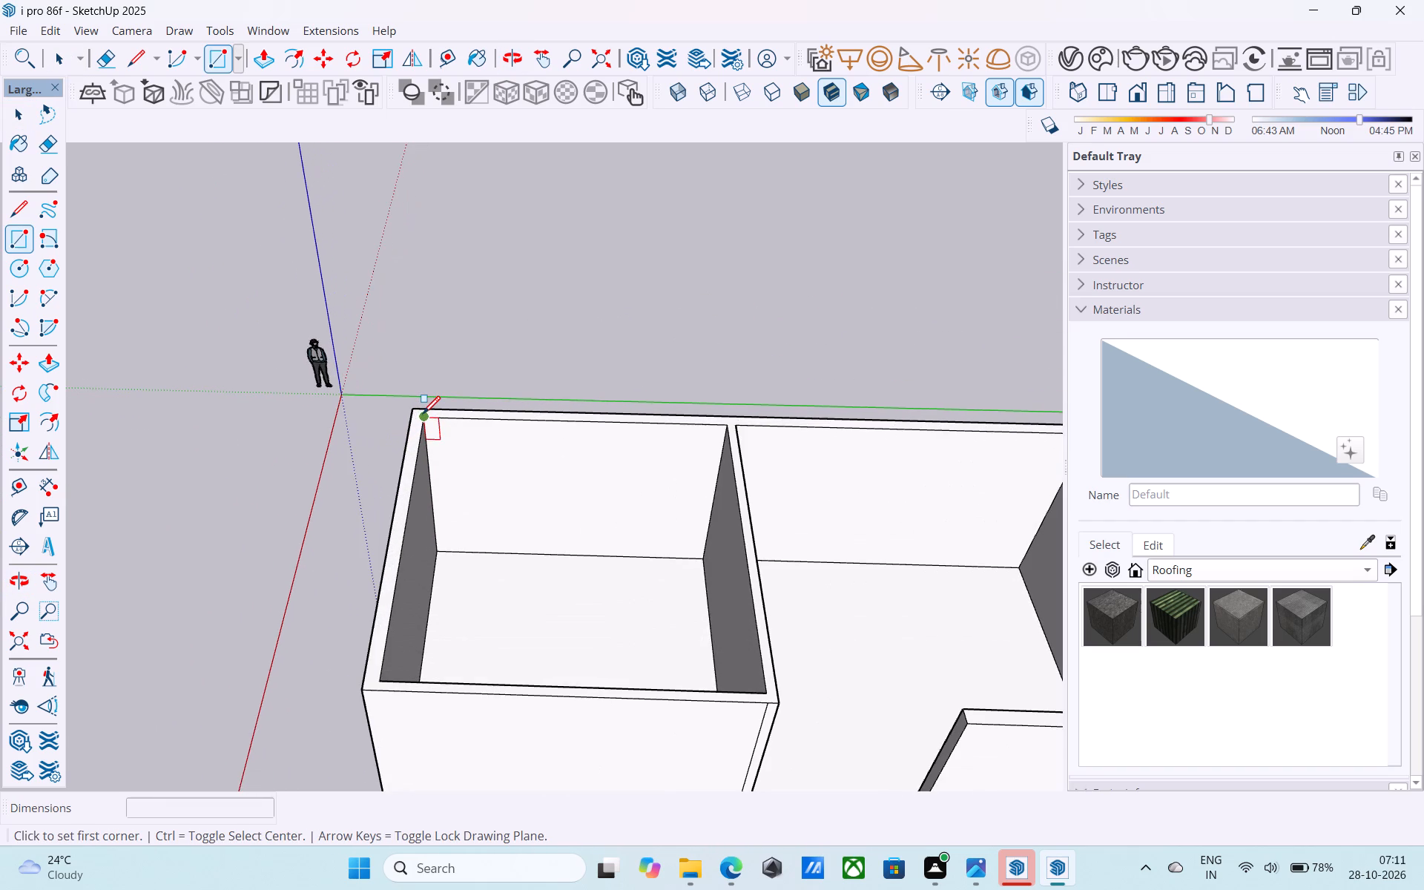
left_click(423, 415)
scroll(423, 415, "down", 3)
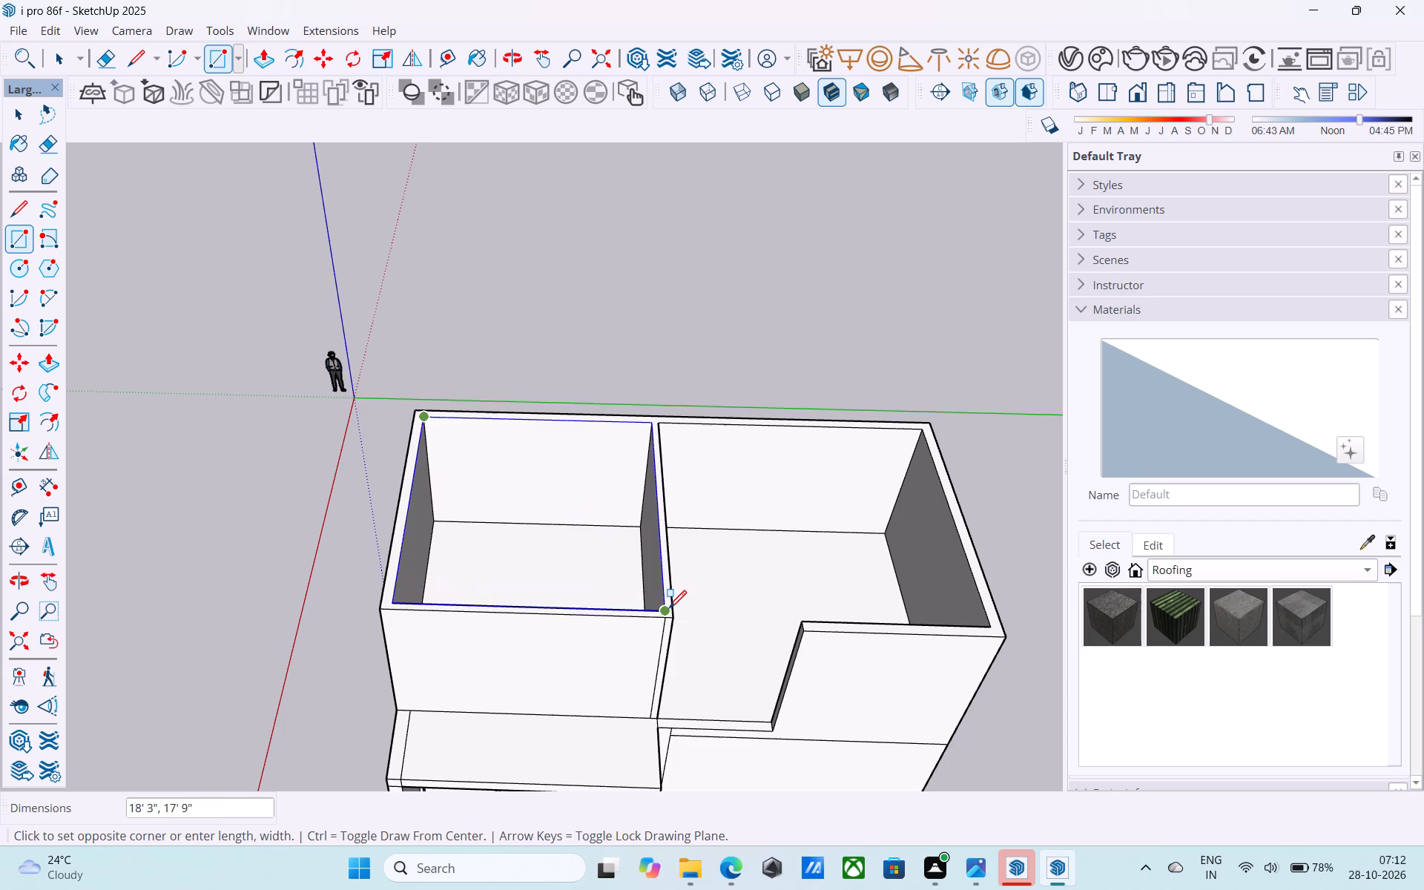
left_click(669, 610)
scroll(668, 593, "down", 5)
middle_click_drag(667, 592, 554, 561, "shift")
Reverse the new cap face over the room above the glazing.
key("space")
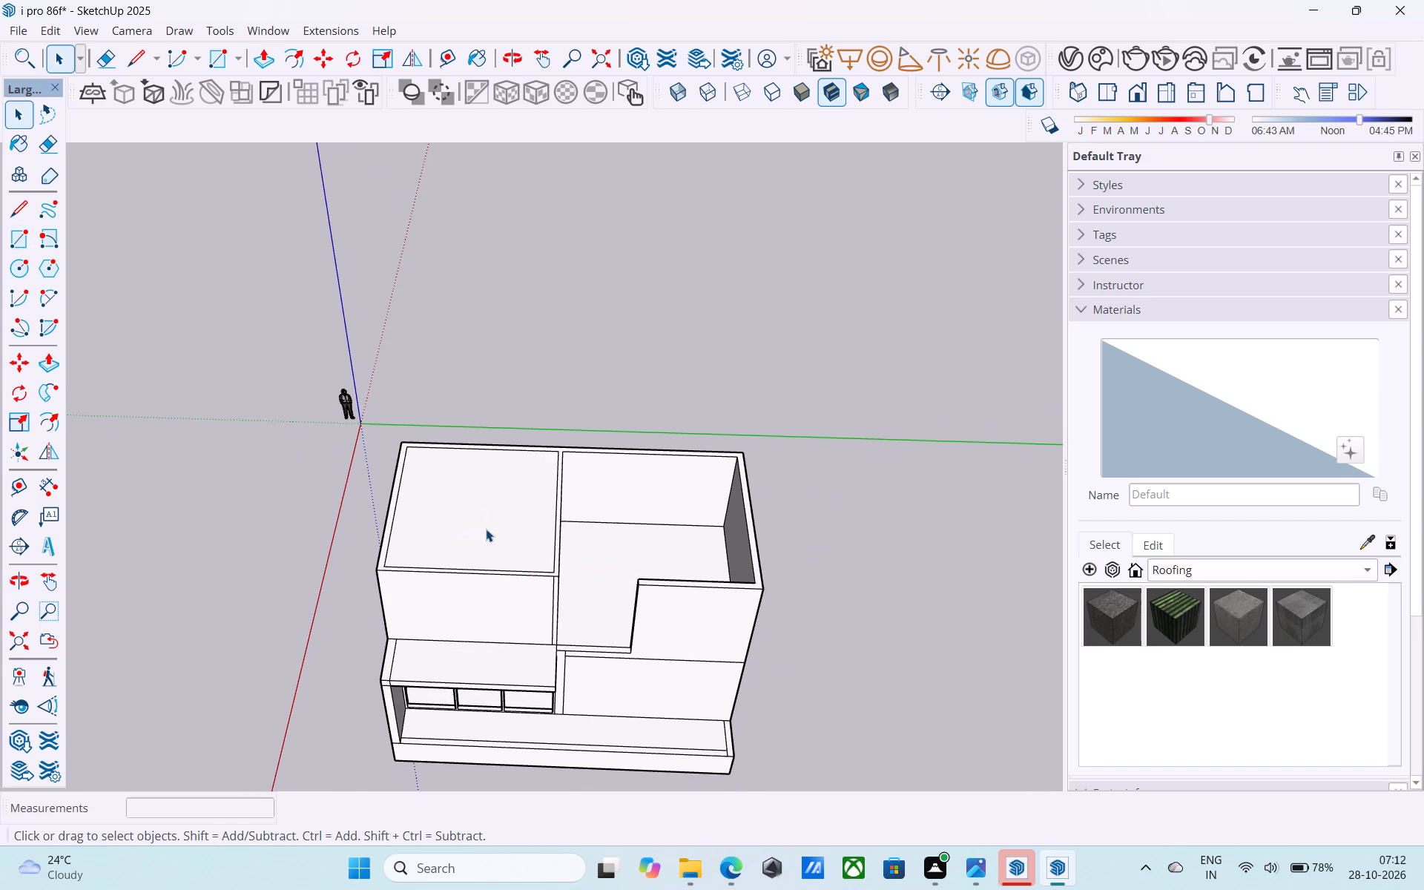
left_click(486, 529)
right_click(486, 529)
left_click(567, 346)
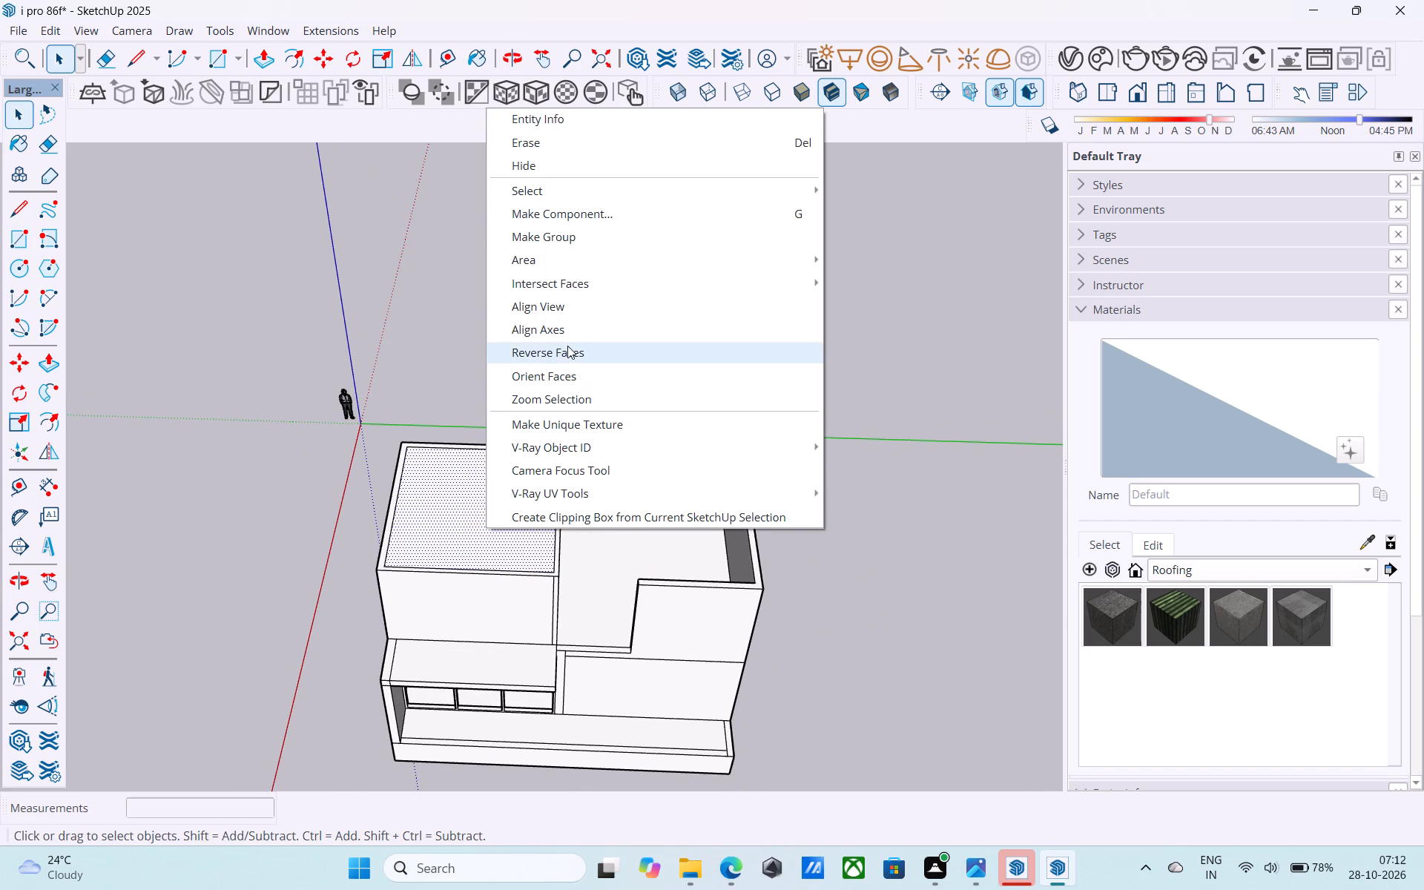
Draw a 1' vertical line up from the cap face's front corner beside the partition.
middle_click_drag(479, 541, 450, 523)
key("l")
scroll(503, 552, "up", 3)
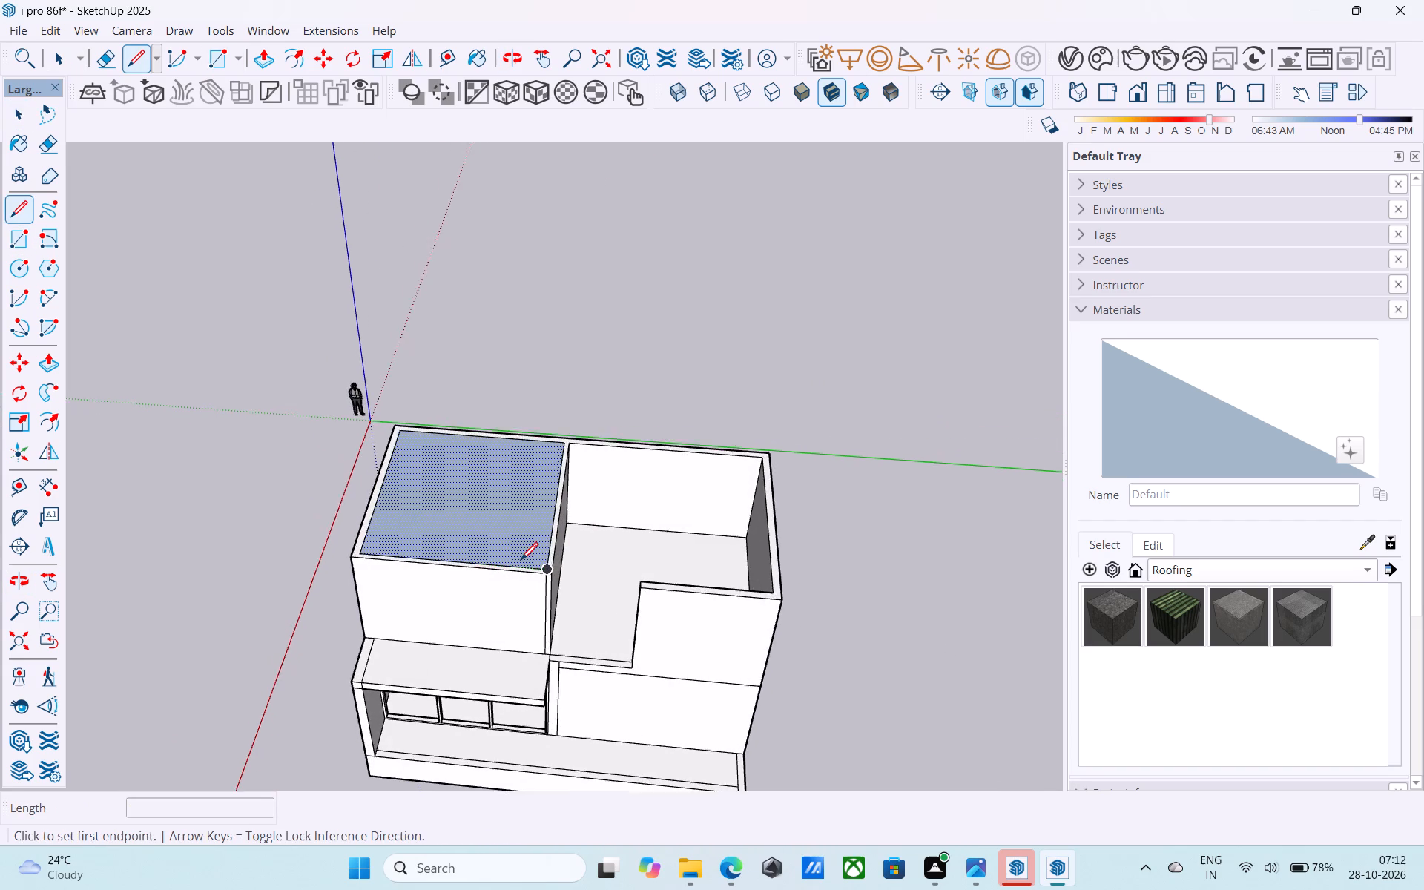
scroll(521, 561, "up", 11)
left_click(570, 587)
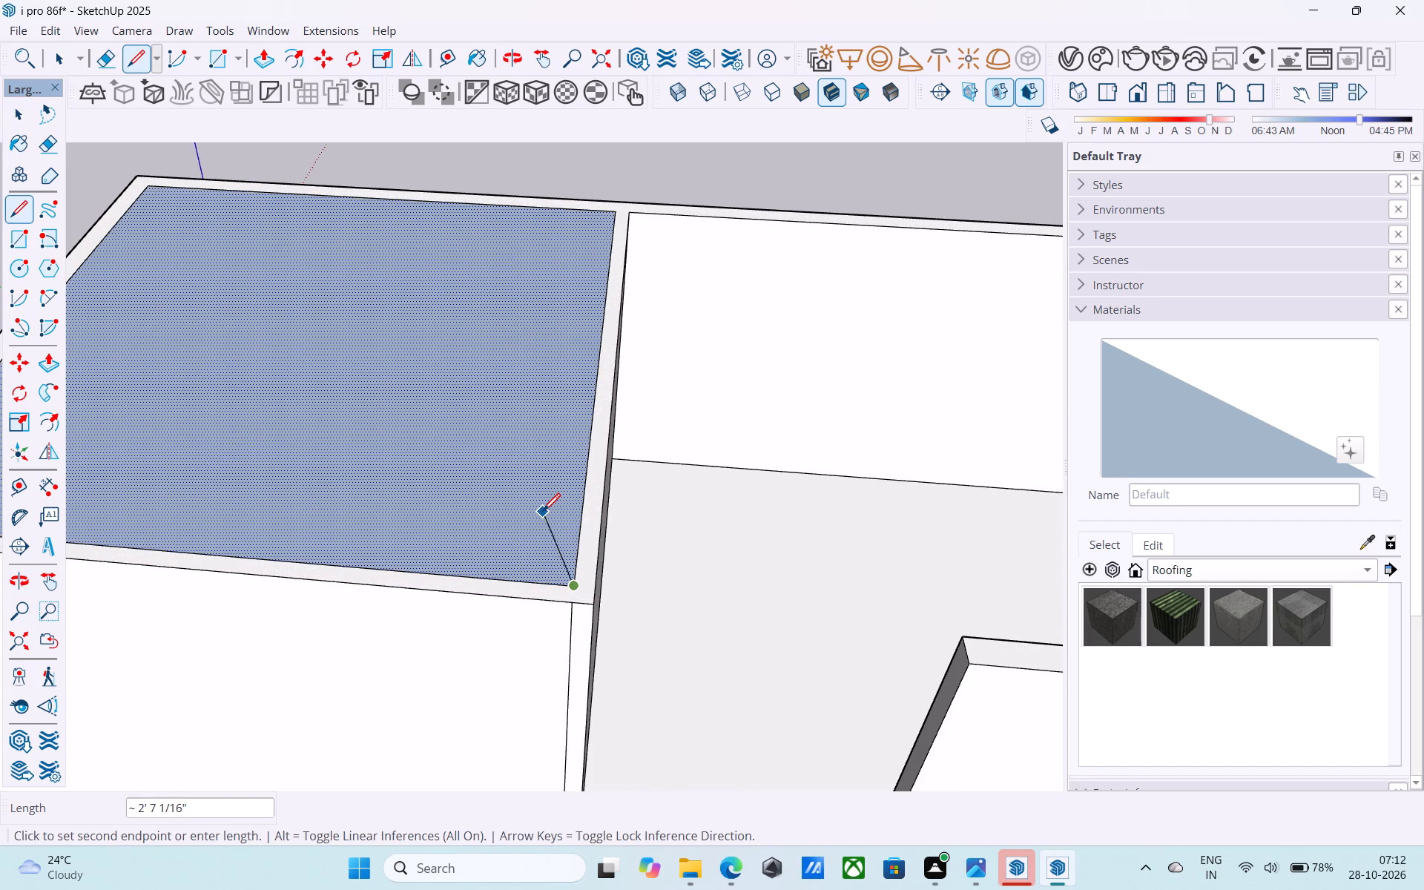
scroll(543, 512, "down", 5)
middle_click_drag(543, 512, 432, 389)
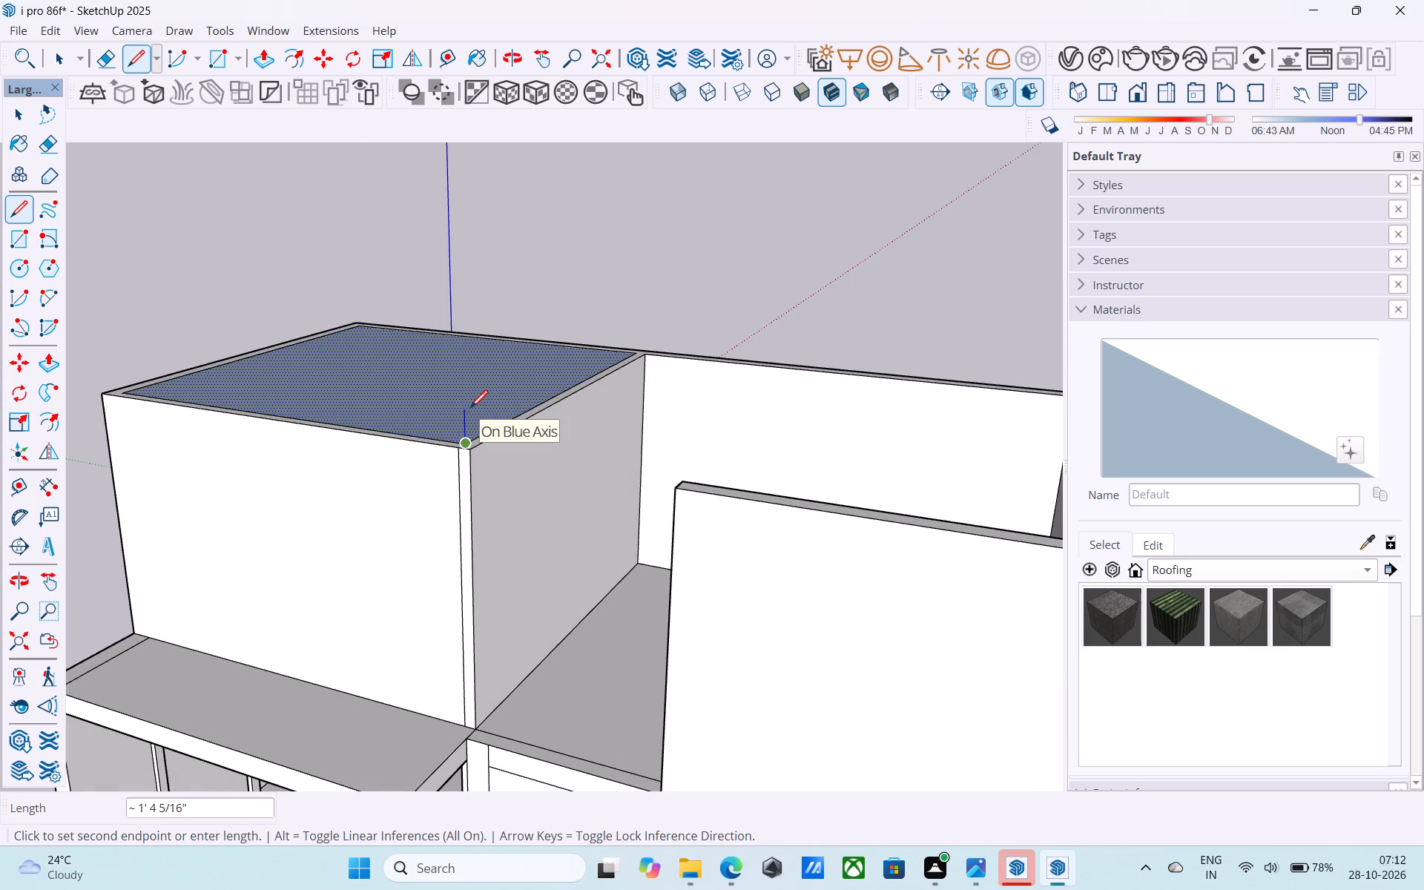
type("1'")
key("Return")
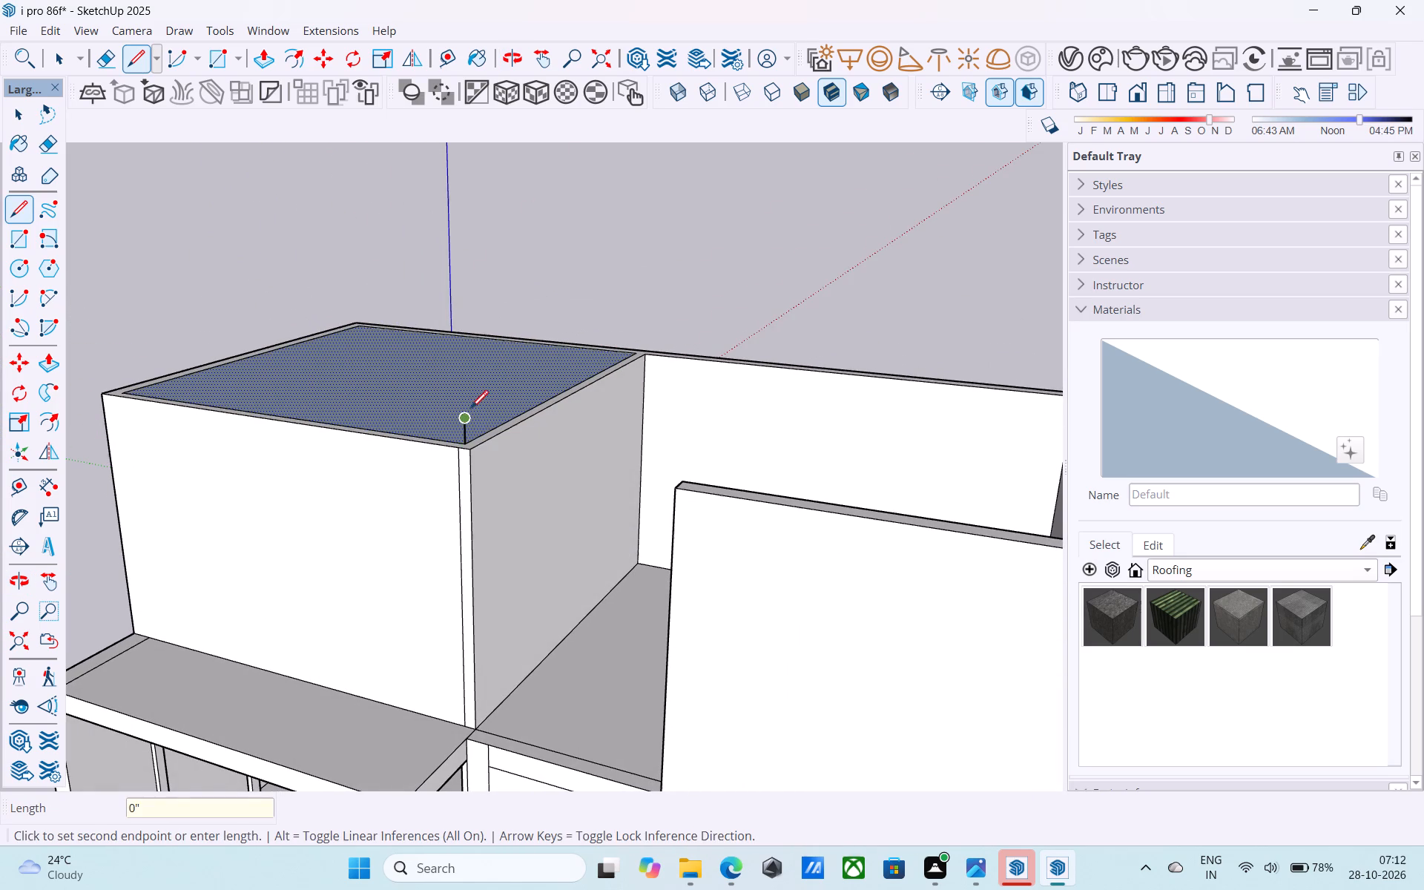
Draw a matching 1' vertical line up from the cap face's diagonally opposite back corner.
key("l")
scroll(369, 311, "up", 3)
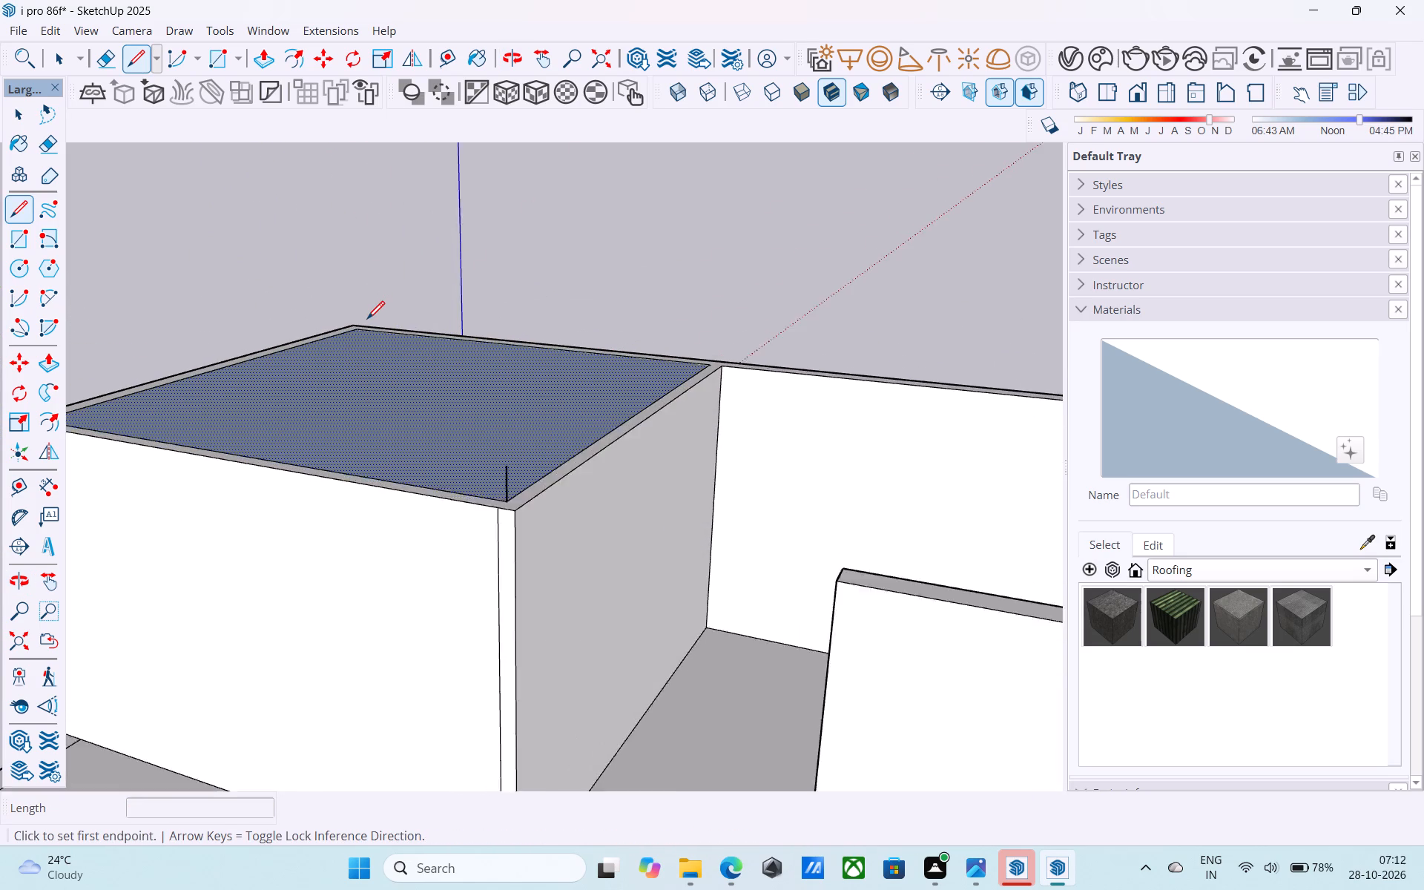
scroll(366, 320, "up", 4)
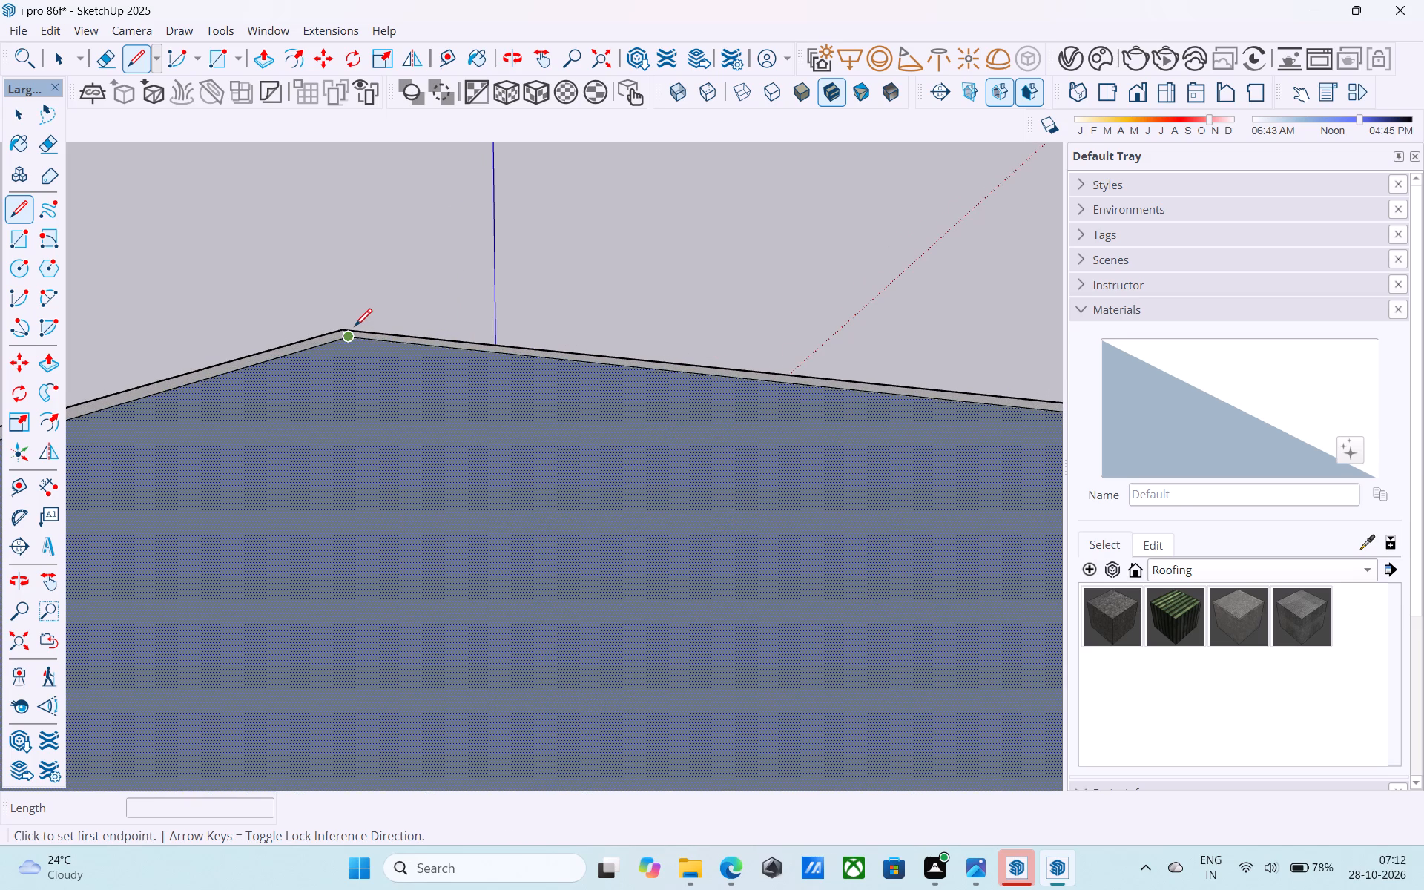
left_click(355, 328)
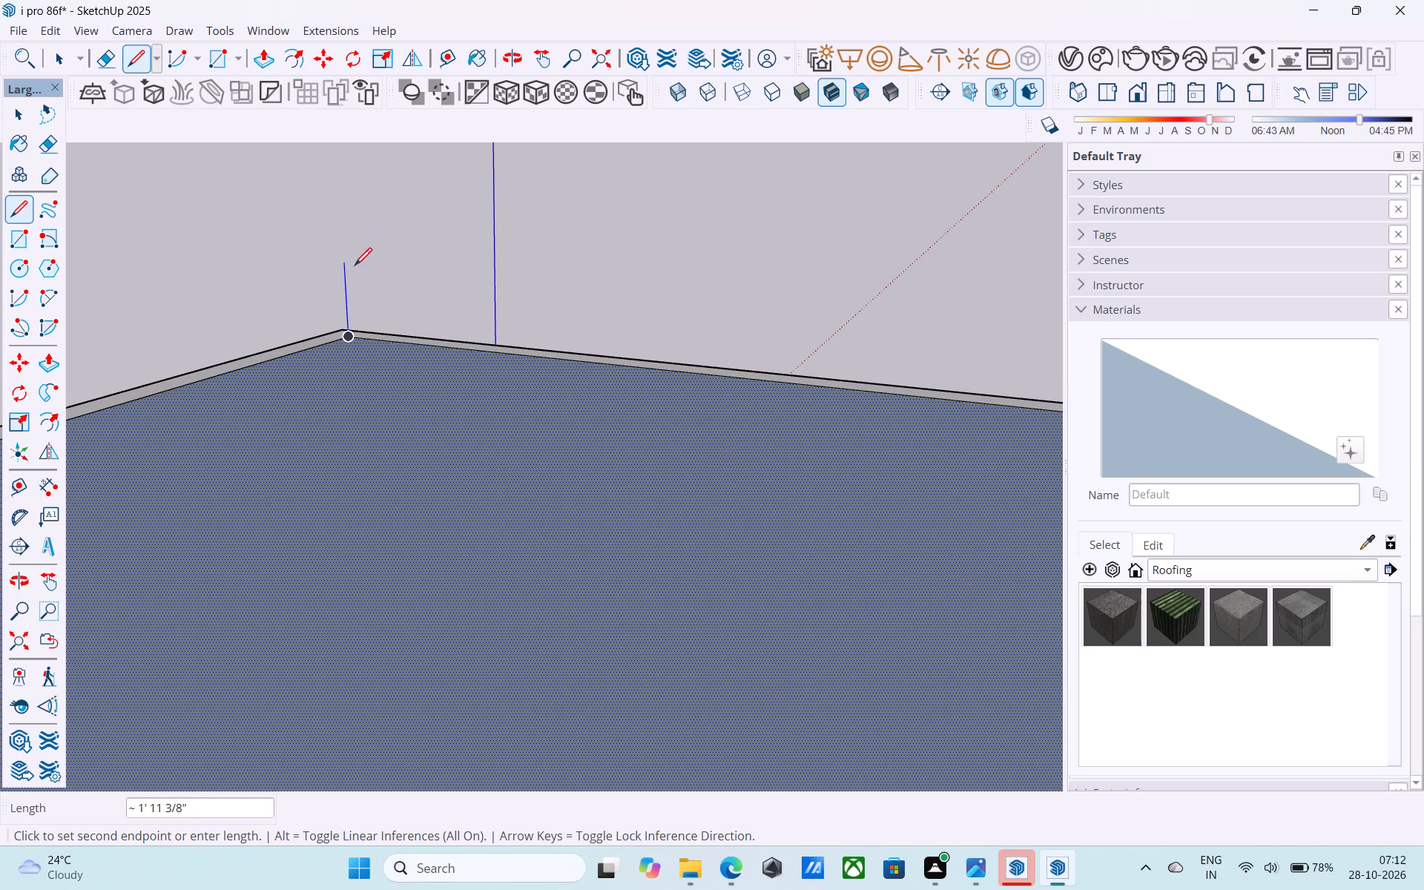
left_click(343, 301)
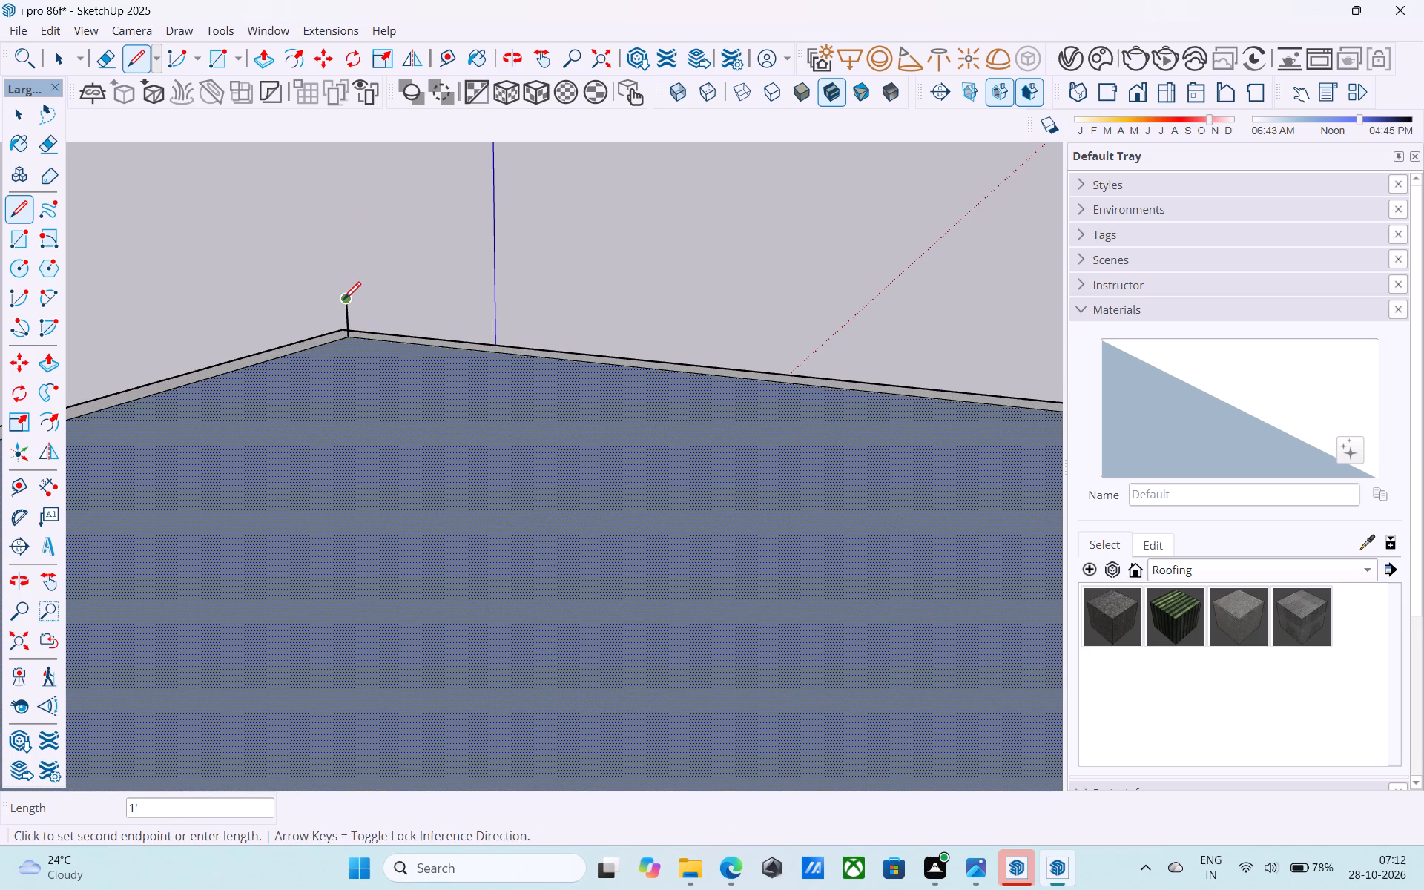
Draw a horizontal rectangle between the tops of the two 1' vertical lines, above the cap face.
key("r")
left_click(352, 301)
scroll(352, 301, "down", 7)
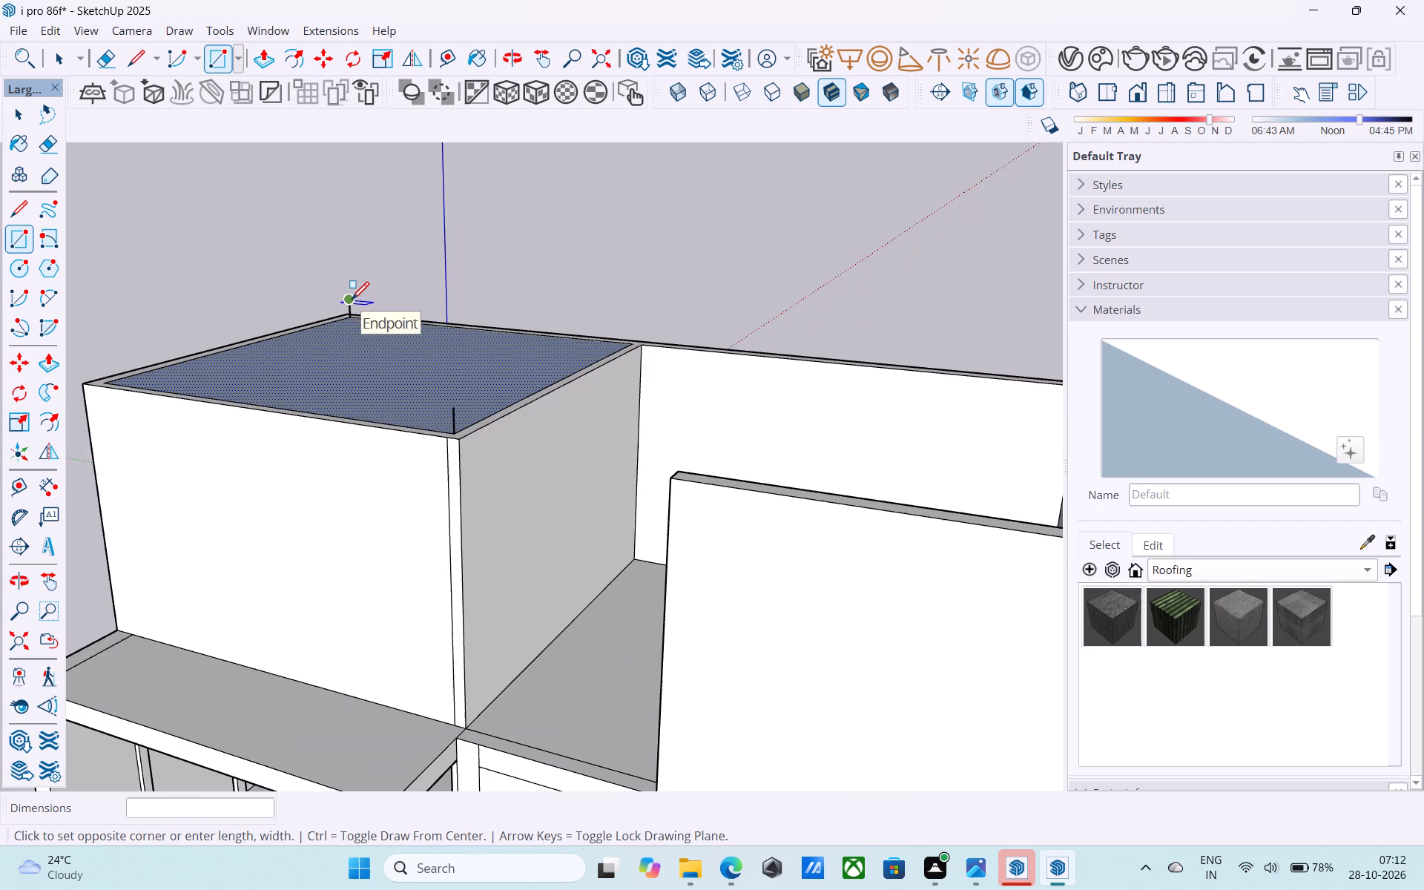
left_click(455, 404)
scroll(455, 404, "down", 1)
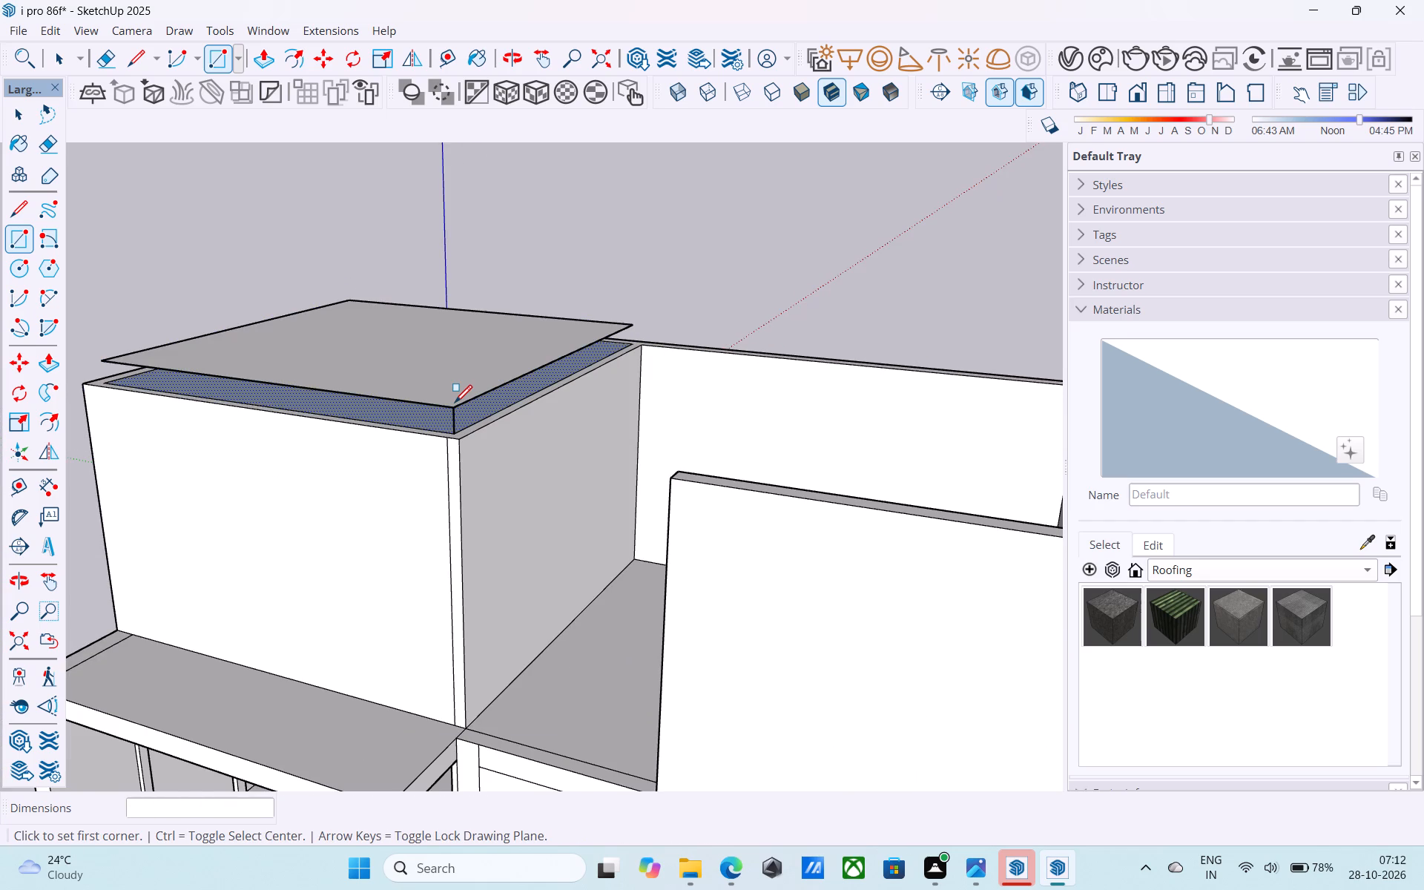
scroll(455, 404, "down", 4)
middle_click_drag(454, 404, 889, 423)
middle_click_drag(326, 501, 326, 493, "shift")
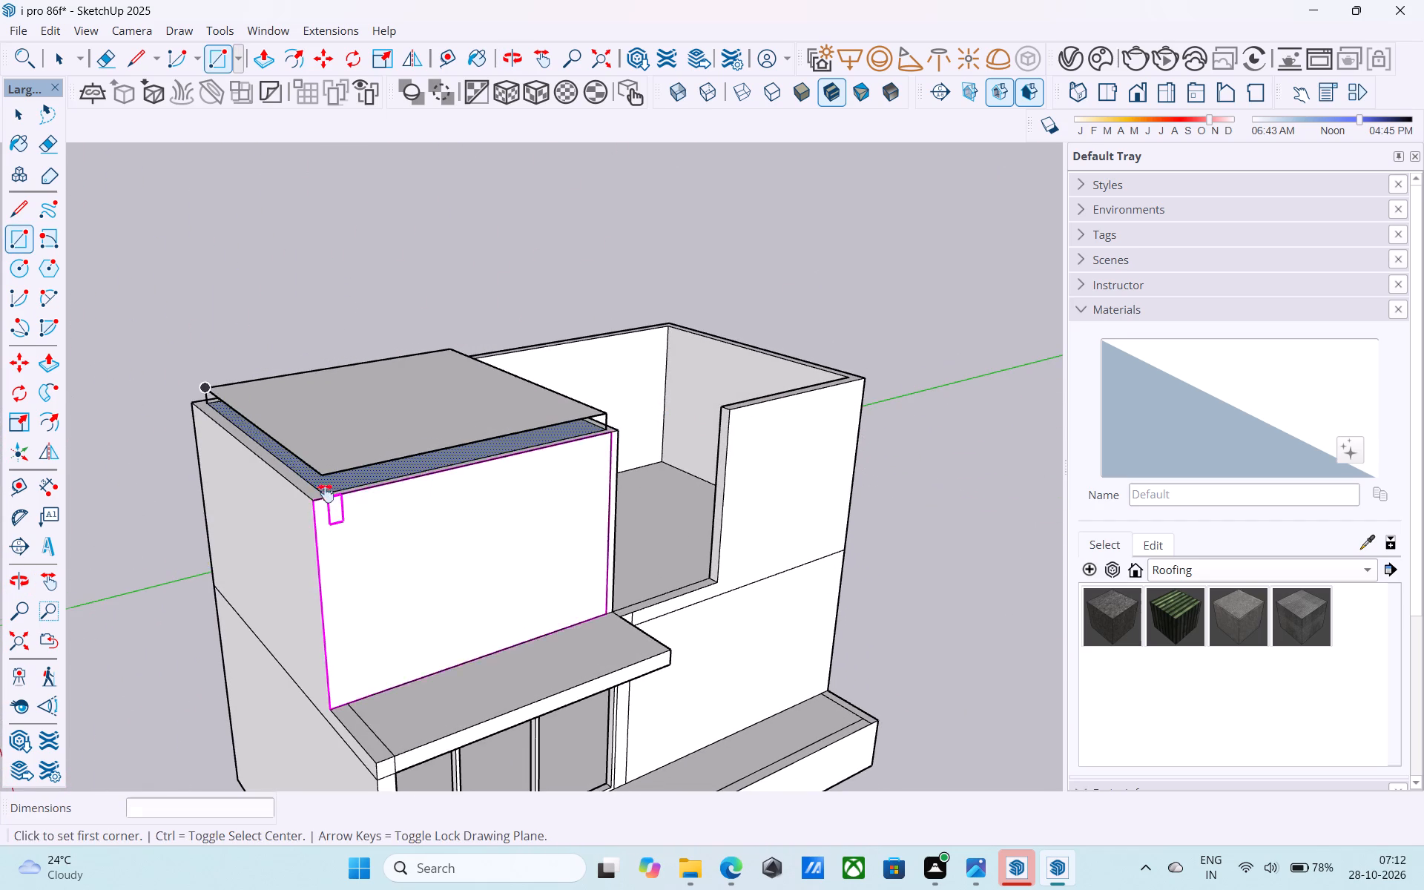
Draw a 1' vertical line joining the cap face and raised rectangle at the outer front corner, closing the roof slab's two adjacent sides.
middle_click_drag(326, 493, 375, 525, "shift")
scroll(372, 515, "up", 9)
key("l")
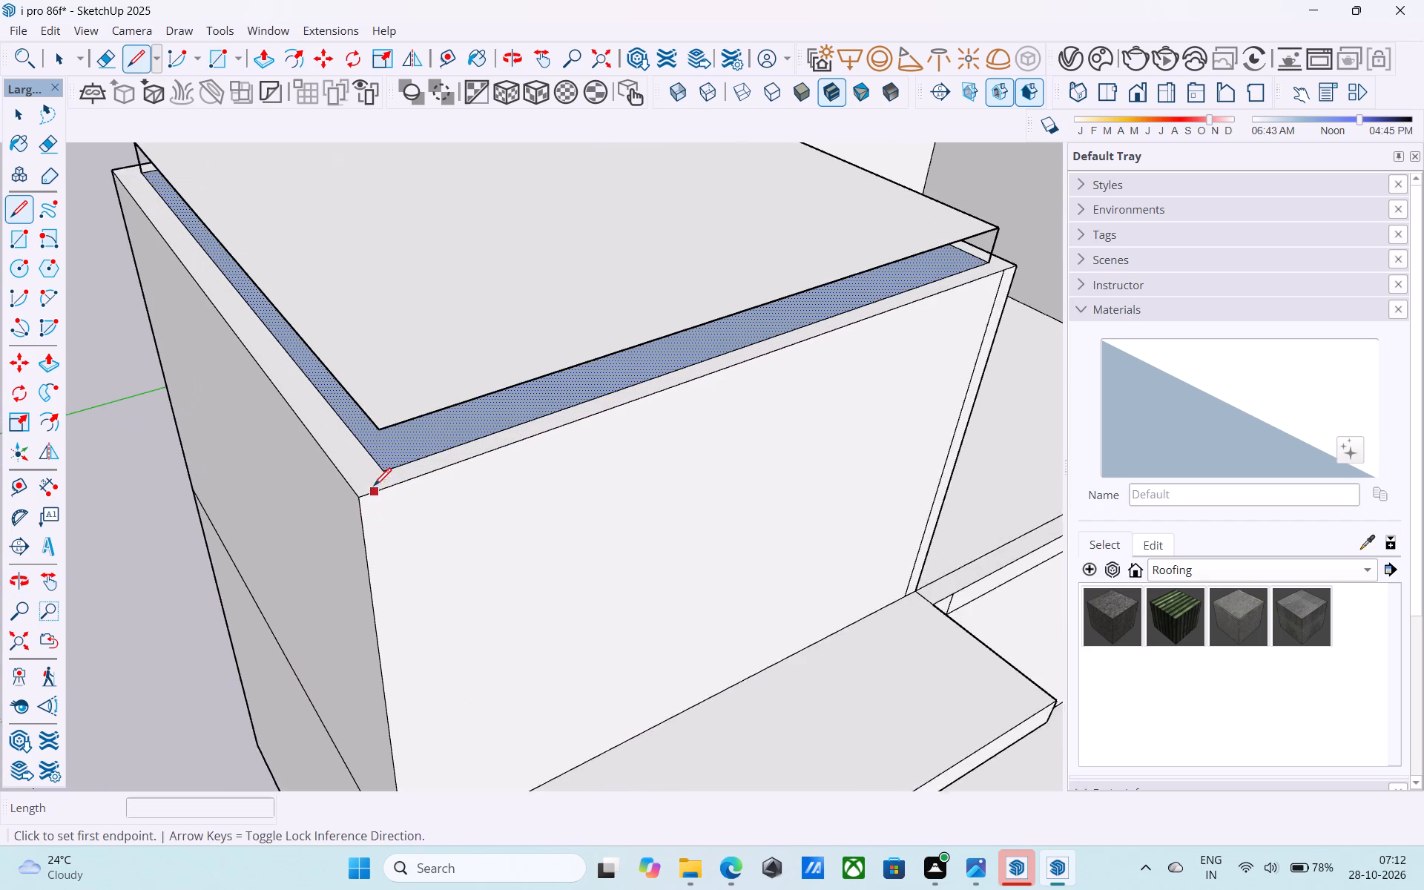
scroll(374, 487, "up", 1)
left_click(381, 472)
left_click(383, 428)
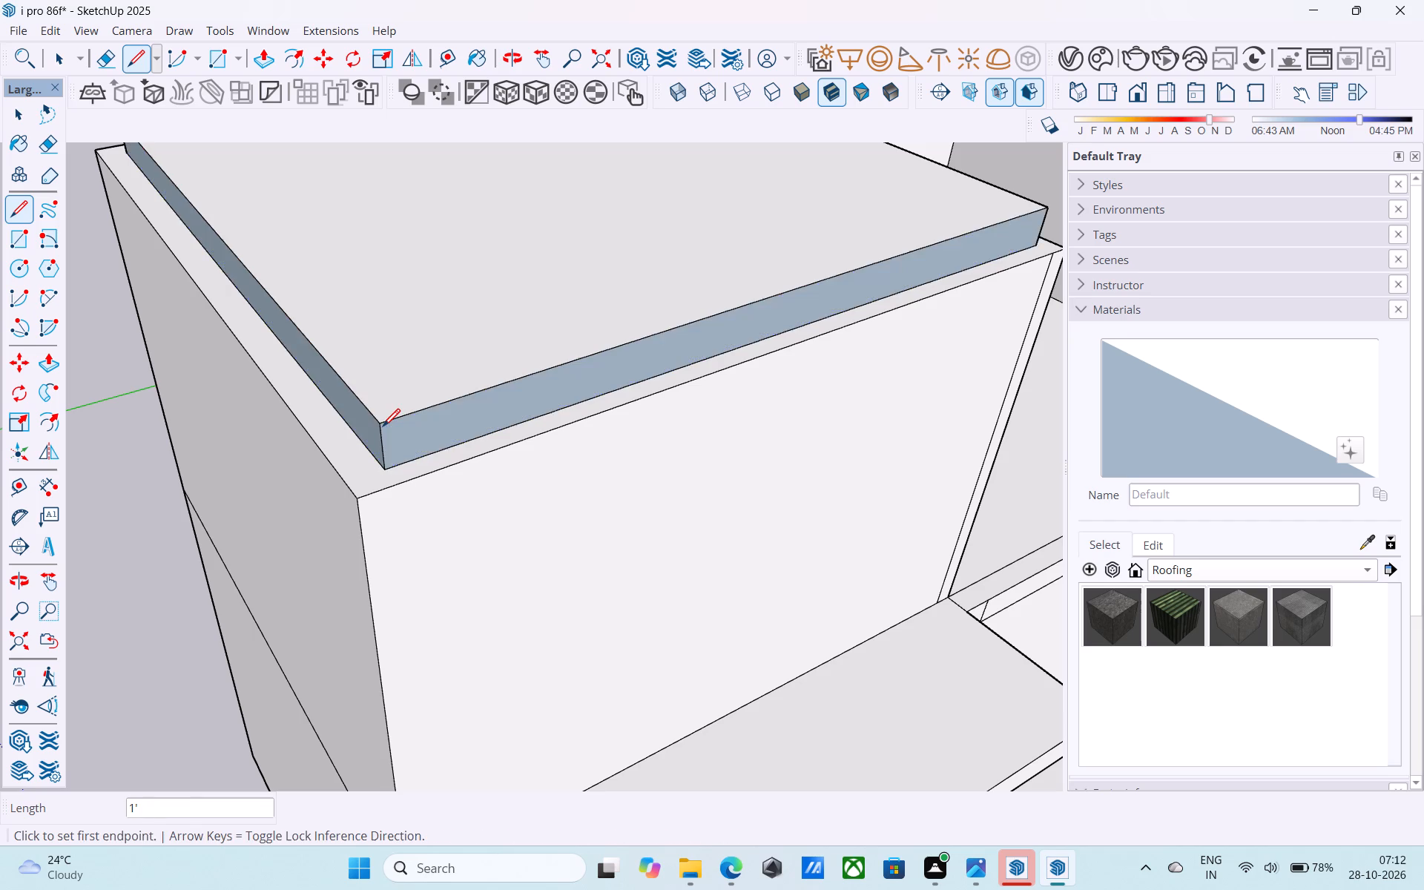
Reverse the roof slab's front and outer side faces.
scroll(383, 428, "down", 6)
middle_click_drag(383, 428, 412, 392)
scroll(414, 389, "up", 4)
key("space")
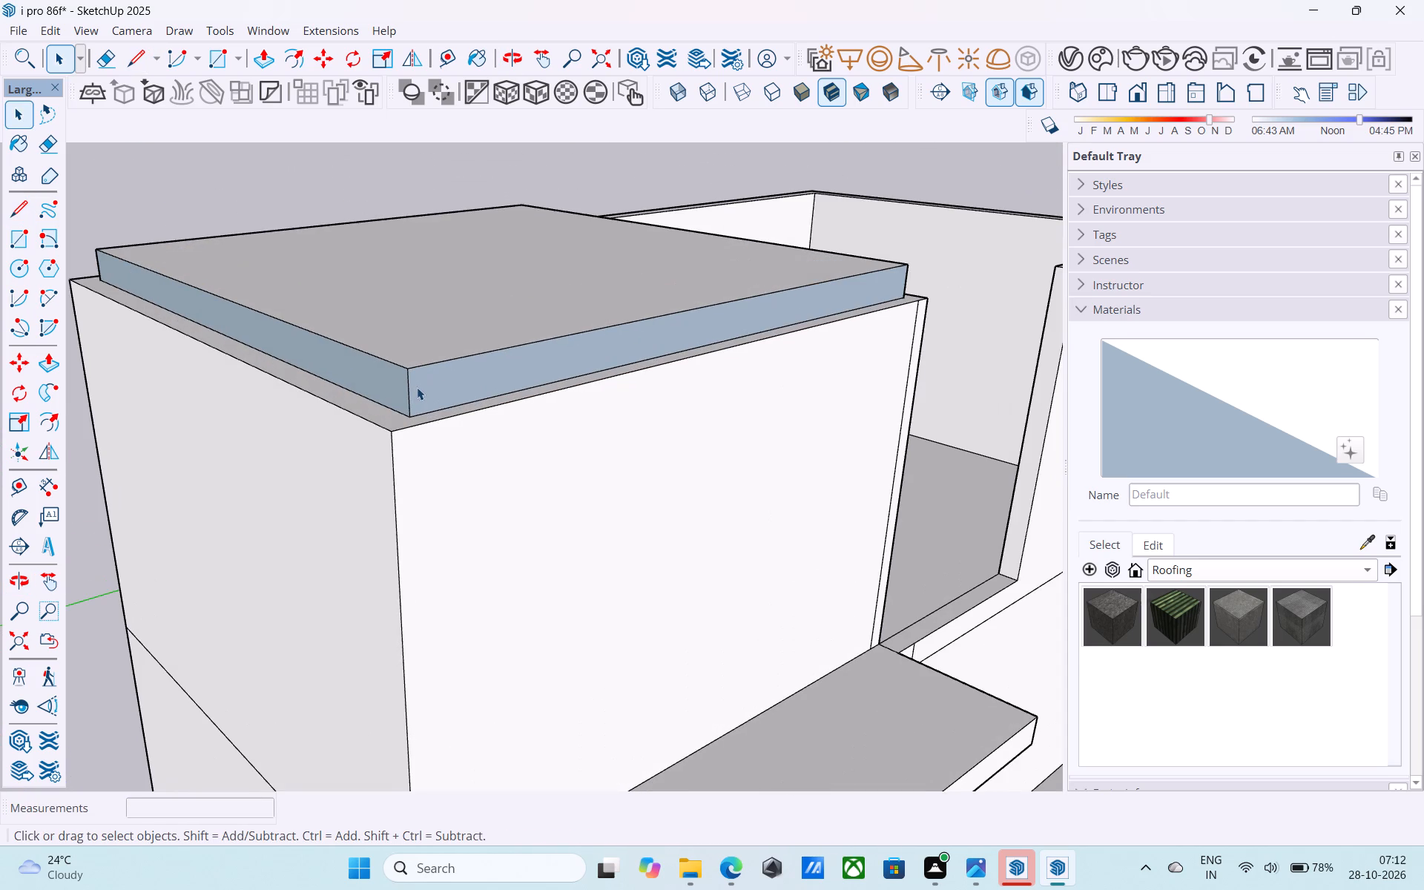
left_click(417, 387)
right_click(417, 387)
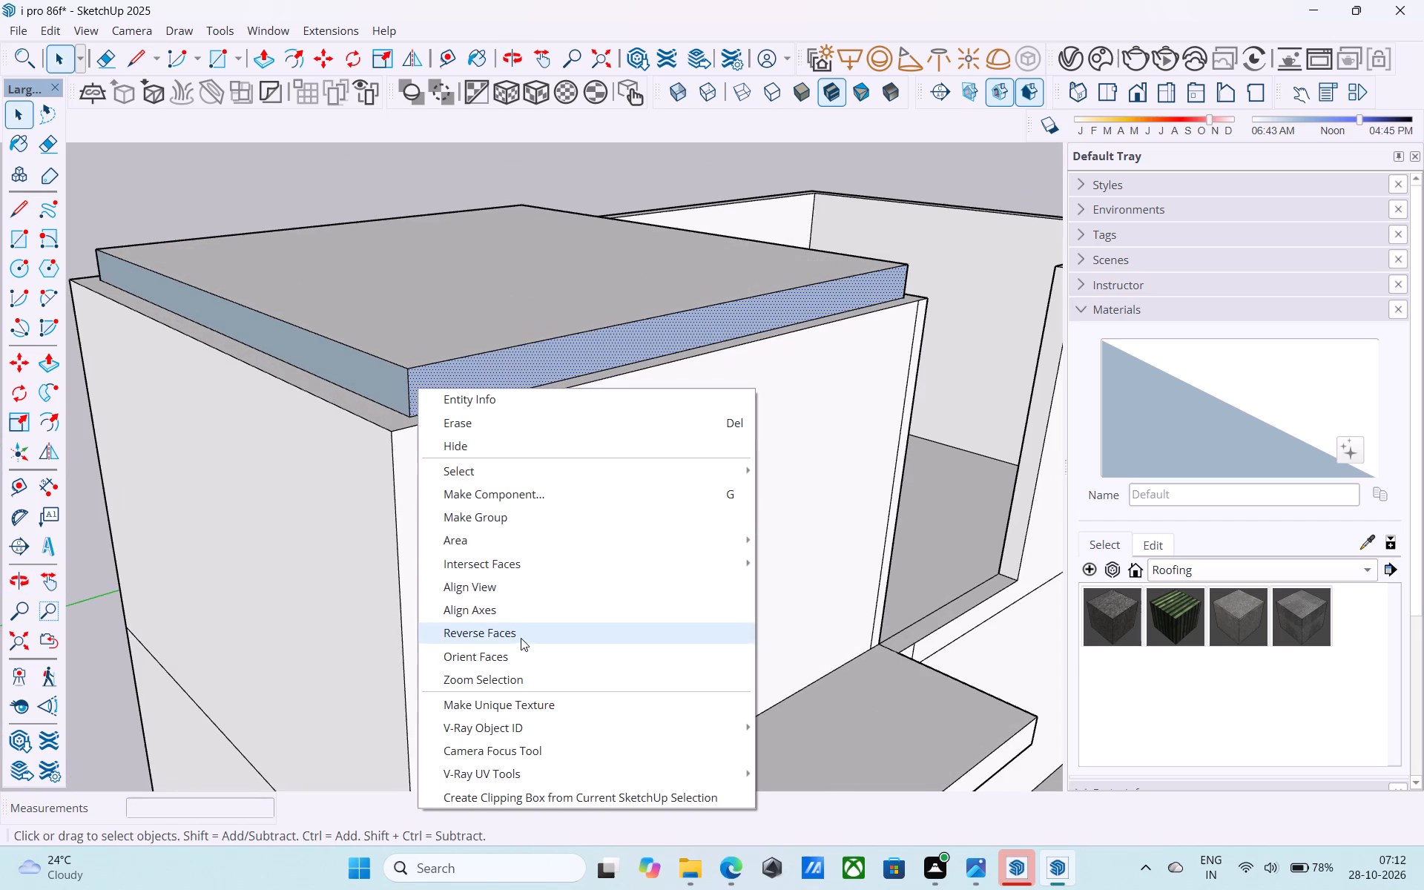
left_click(521, 638)
left_click(375, 370)
right_click(375, 370)
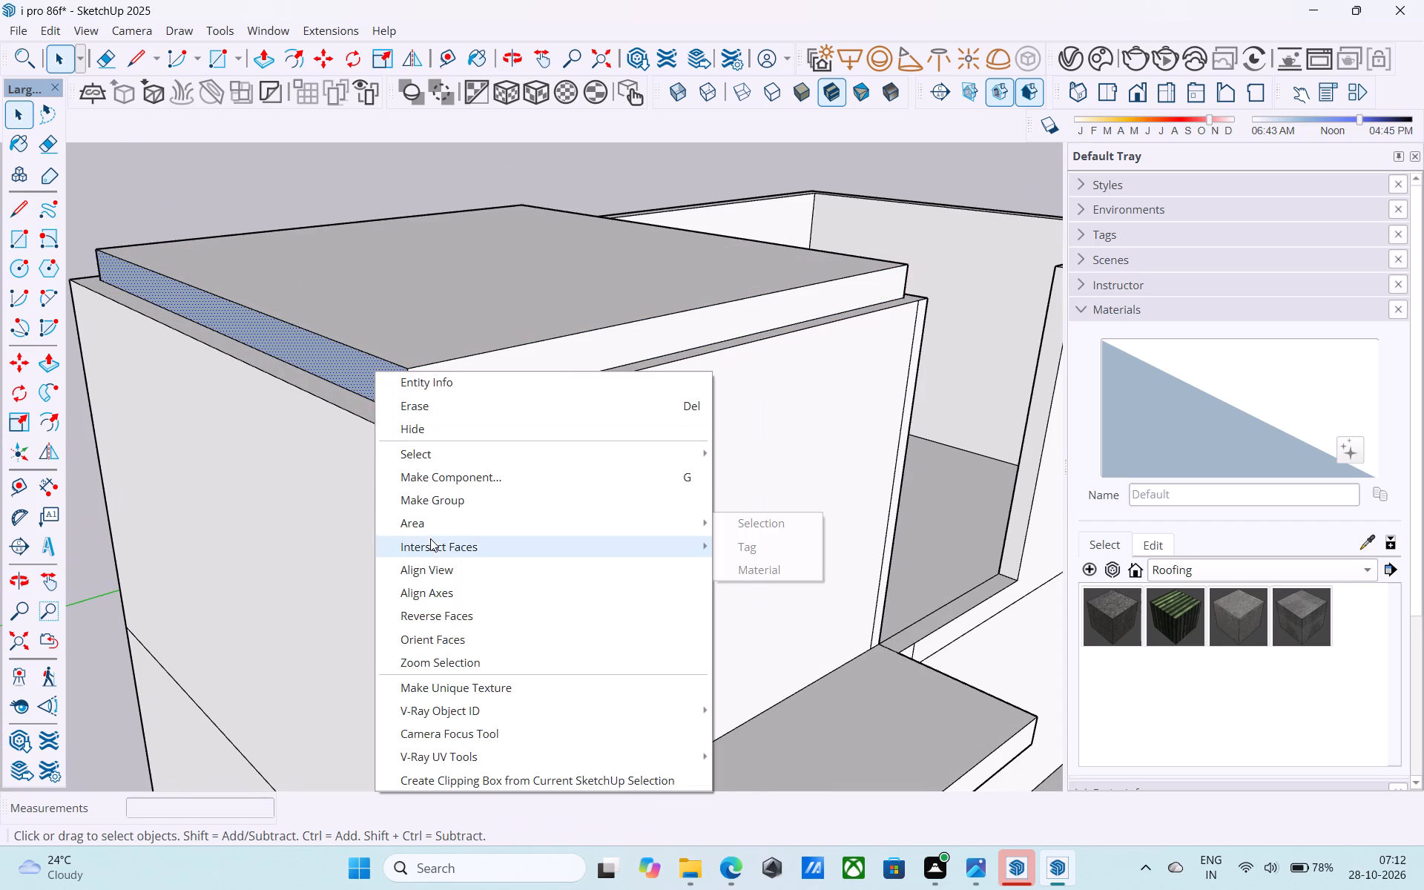
left_click(453, 615)
Draw a 1' vertical line at the slab's back corner beside the partition, closing its remaining two sides.
scroll(453, 615, "down", 4)
middle_click_drag(453, 615, 1153, 639)
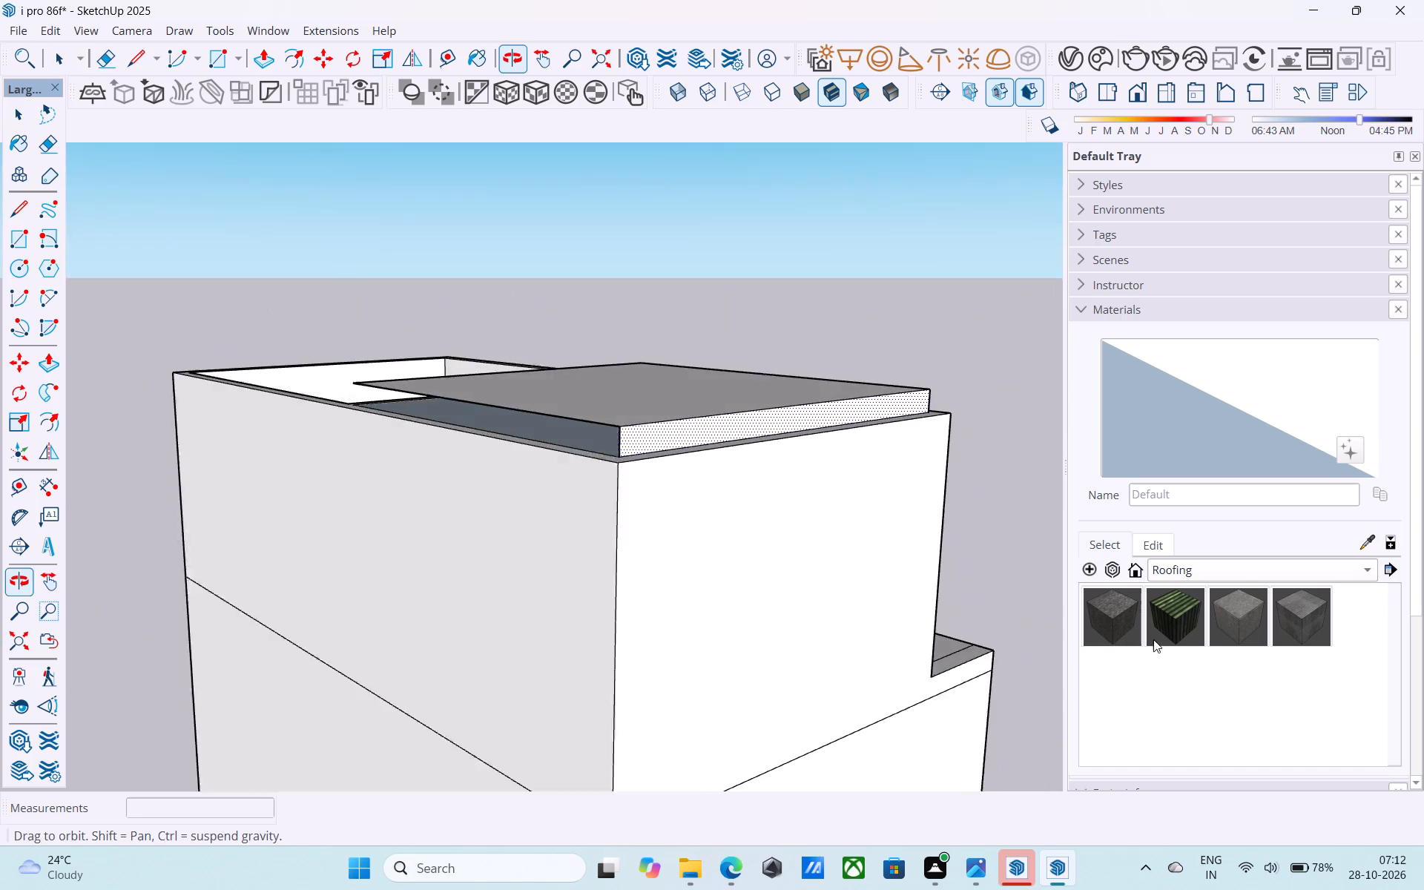
middle_click_drag(1153, 639, 1152, 639)
middle_click_drag(645, 592, 1104, 702)
middle_click_drag(904, 590, 731, 640)
key("l")
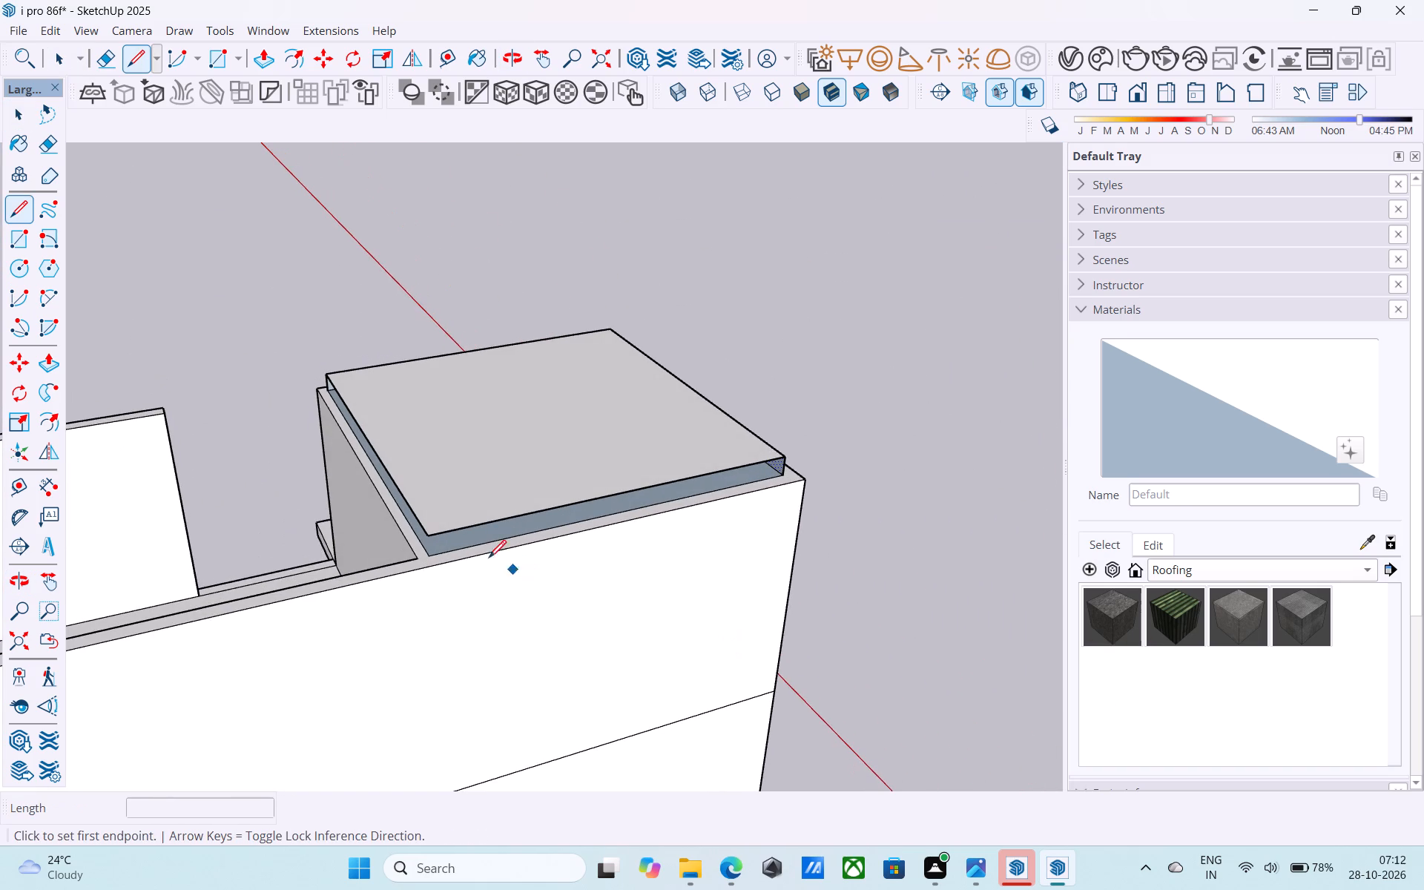
scroll(450, 557, "up", 8)
left_click(419, 547)
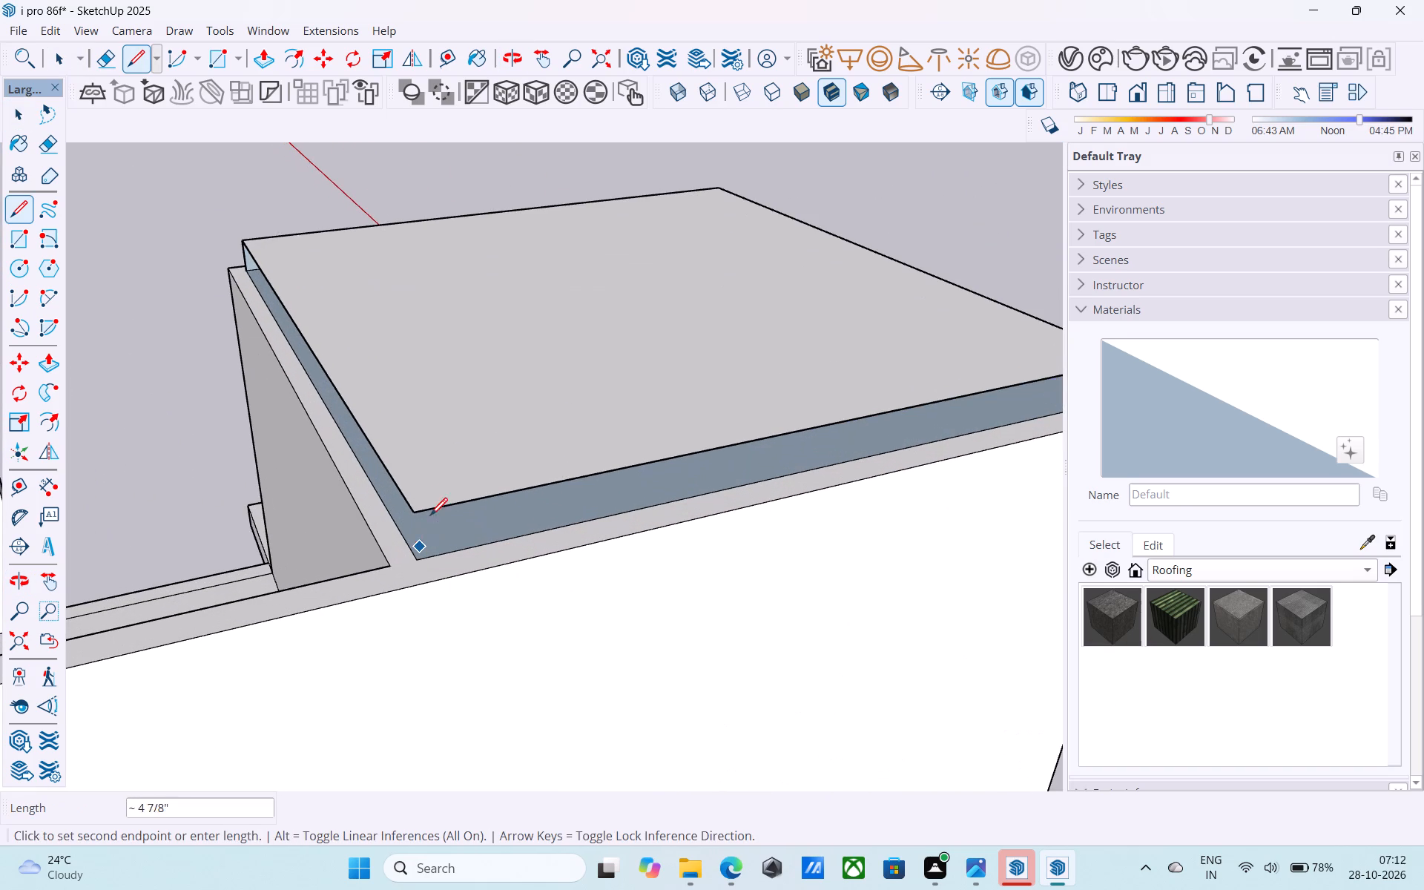
key("l")
left_click(414, 563)
left_click(412, 513)
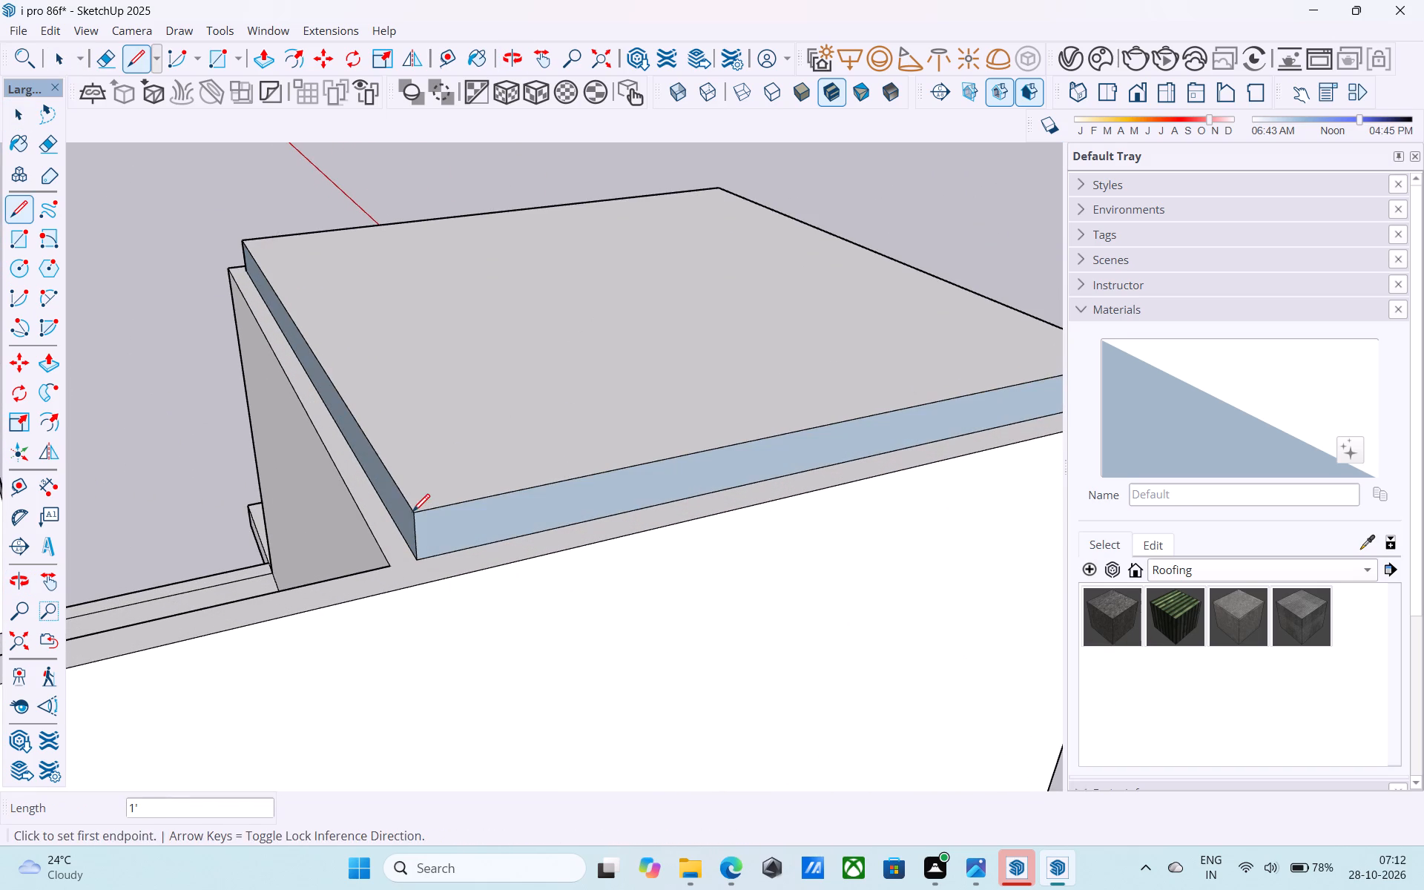
Reverse the roof slab's partition-side and back faces.
key("space")
left_click(411, 513)
right_click(411, 513)
left_click(400, 518)
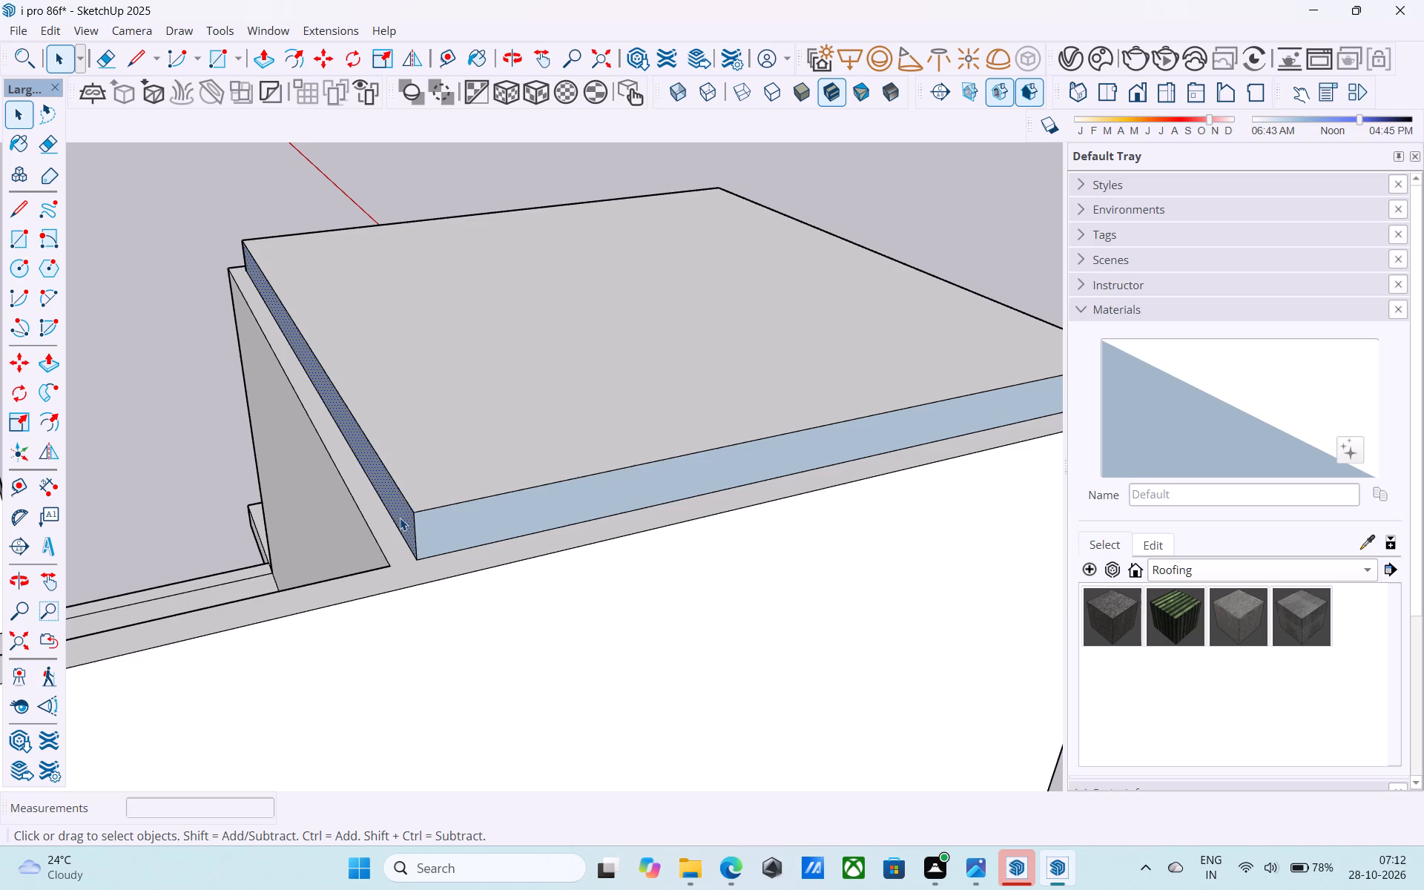
right_click(400, 518)
left_click(494, 344)
left_click(475, 538)
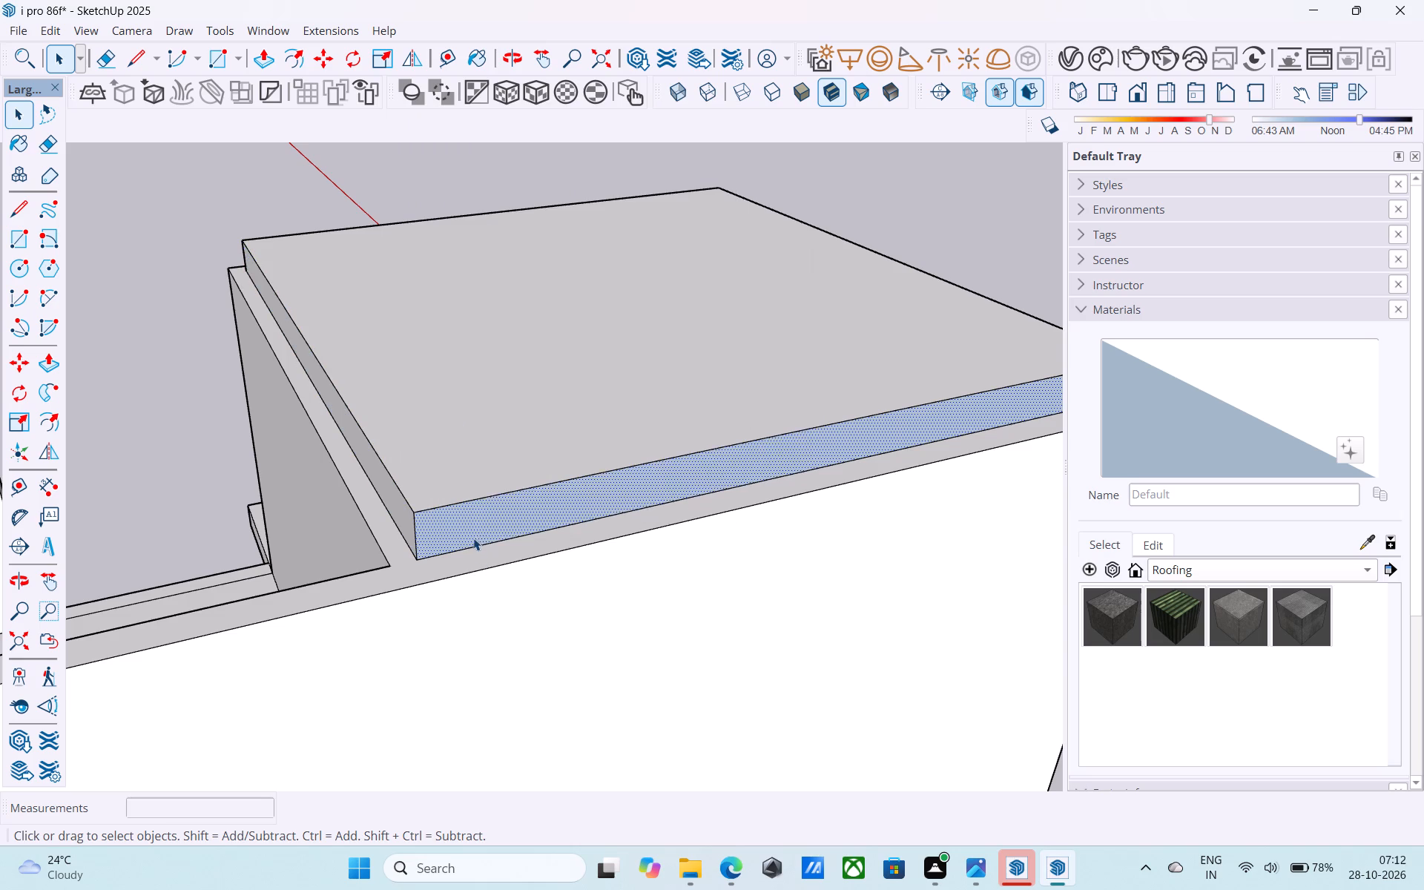
right_click(473, 538)
left_click(522, 369)
Push/Pull the roof slab's outer side face outward 9", flush with the building's outer side wall.
middle_click_drag(491, 481, 454, 475)
scroll(453, 473, "down", 2)
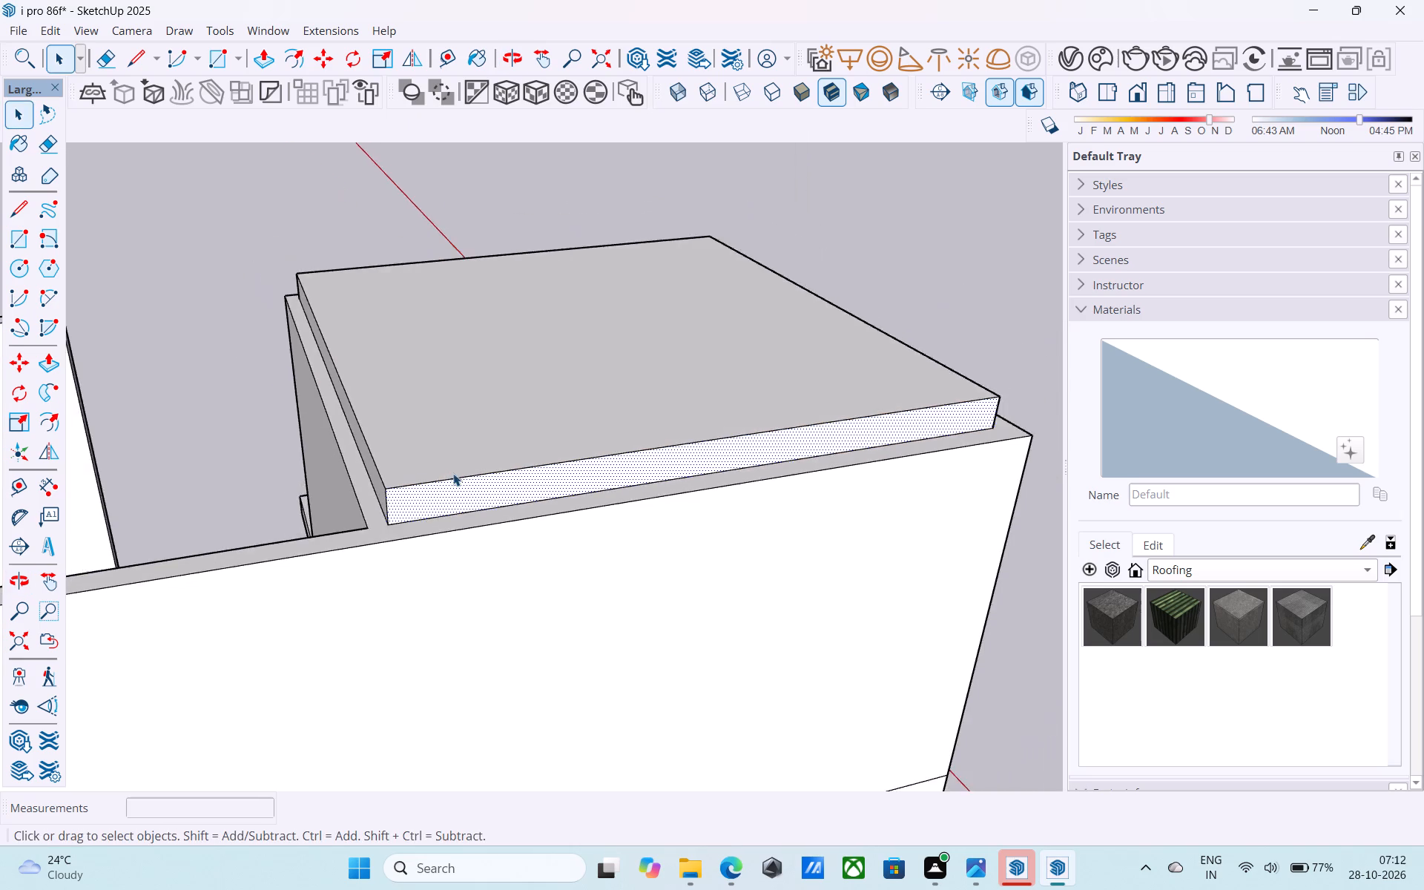
scroll(453, 473, "down", 4)
middle_click_drag(557, 467, 109, 473)
middle_click_drag(455, 426, 162, 441)
middle_click_drag(389, 393, 289, 386)
scroll(515, 369, "up", 4)
left_click(388, 353)
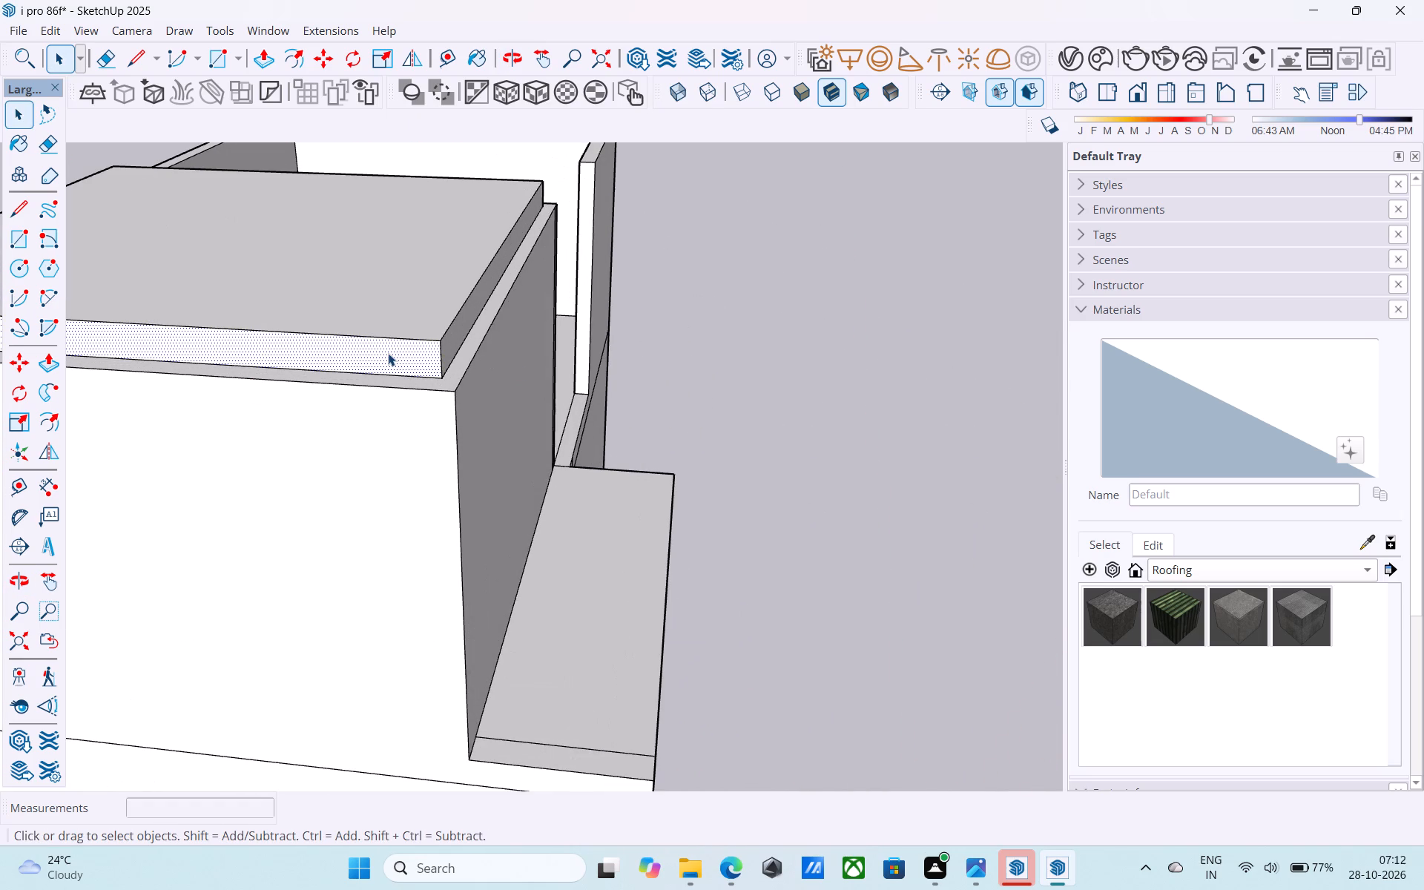
key("p")
left_click(388, 360)
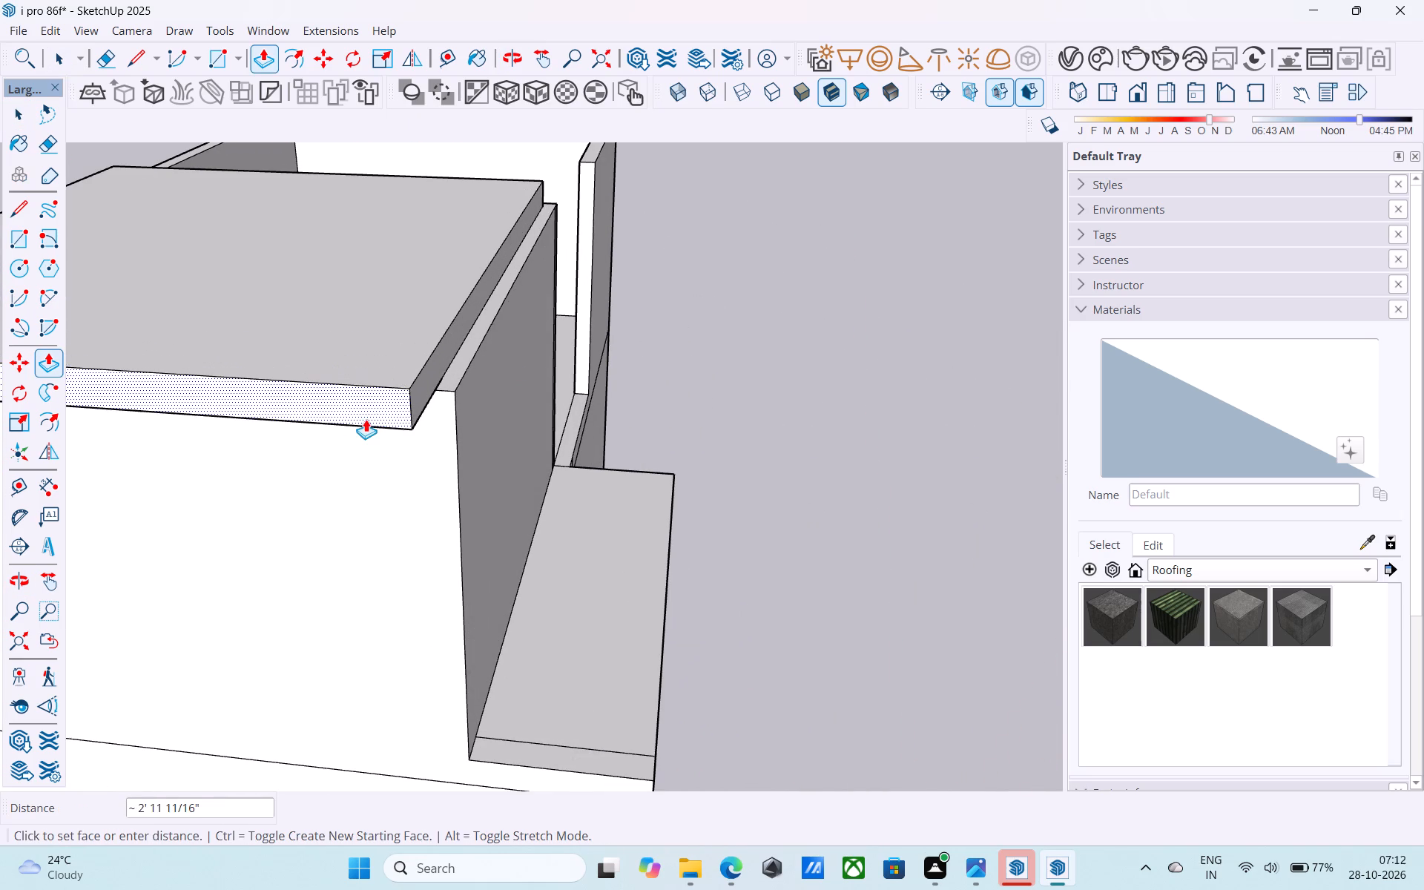
scroll(453, 426, "up", 5)
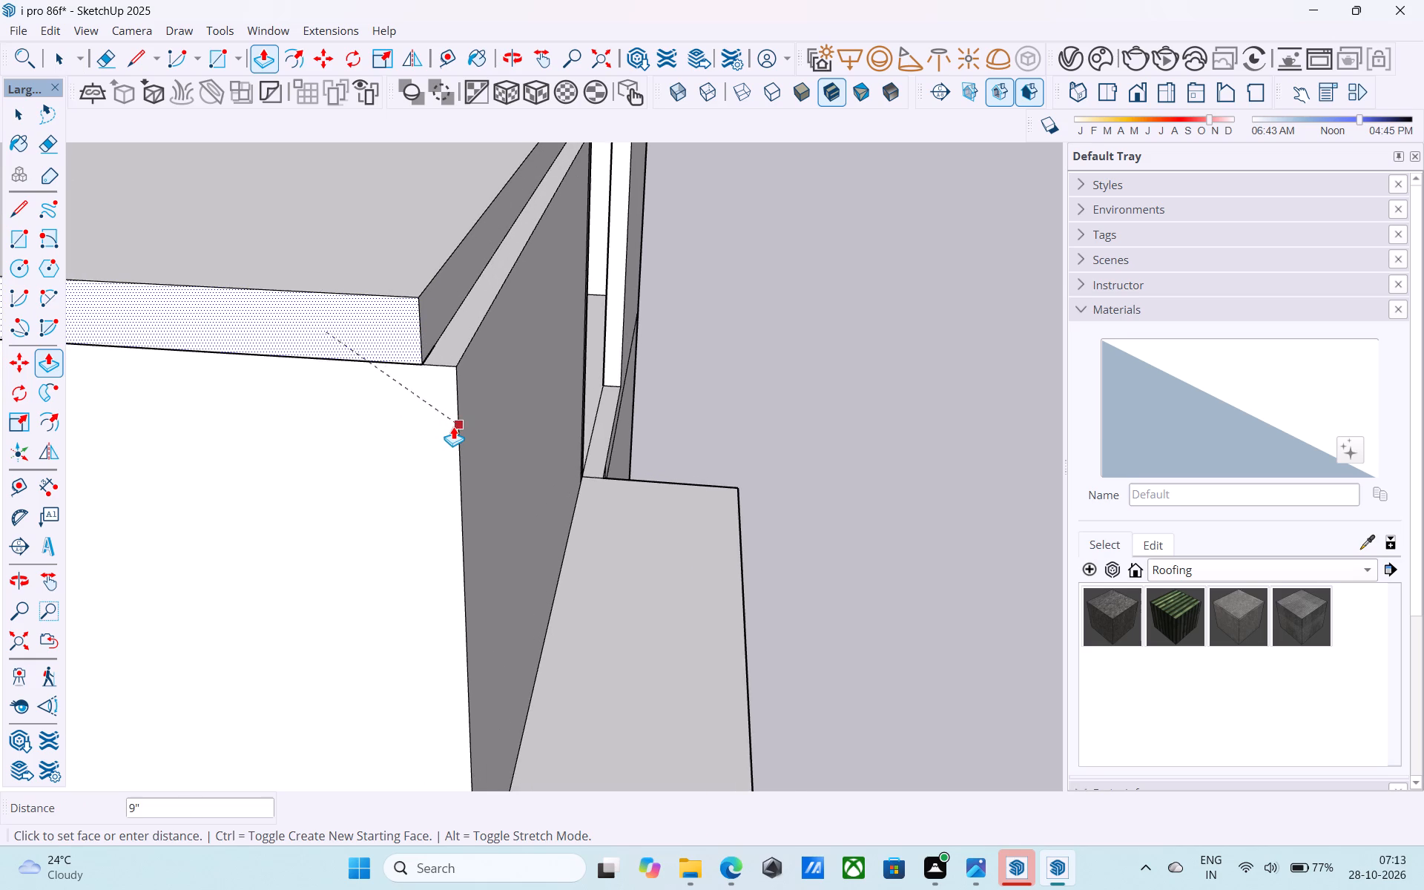
left_click(453, 426)
Push/Pull the roof slab's front face outward, flush with the upper-storey front wall above the overhang.
middle_click_drag(455, 421, 229, 439, "shift")
middle_click_drag(263, 423, 379, 478, "shift")
key("space")
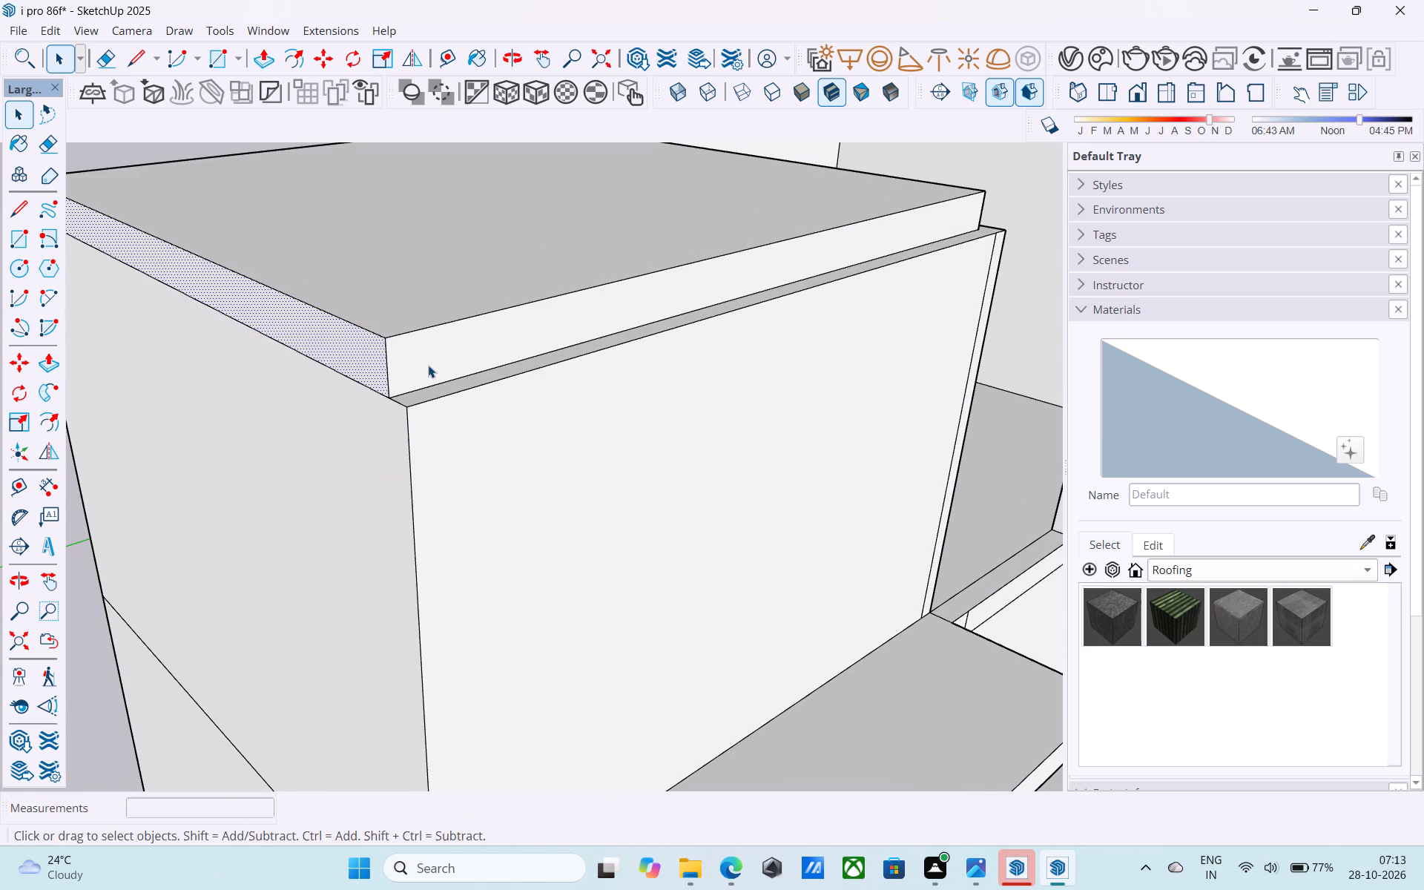
left_click(429, 363)
key("p")
left_click(429, 363)
left_click(414, 416)
key("space")
Push/Pull the roof slab's back face outward, flush with the building's back wall.
scroll(414, 418, "down", 3)
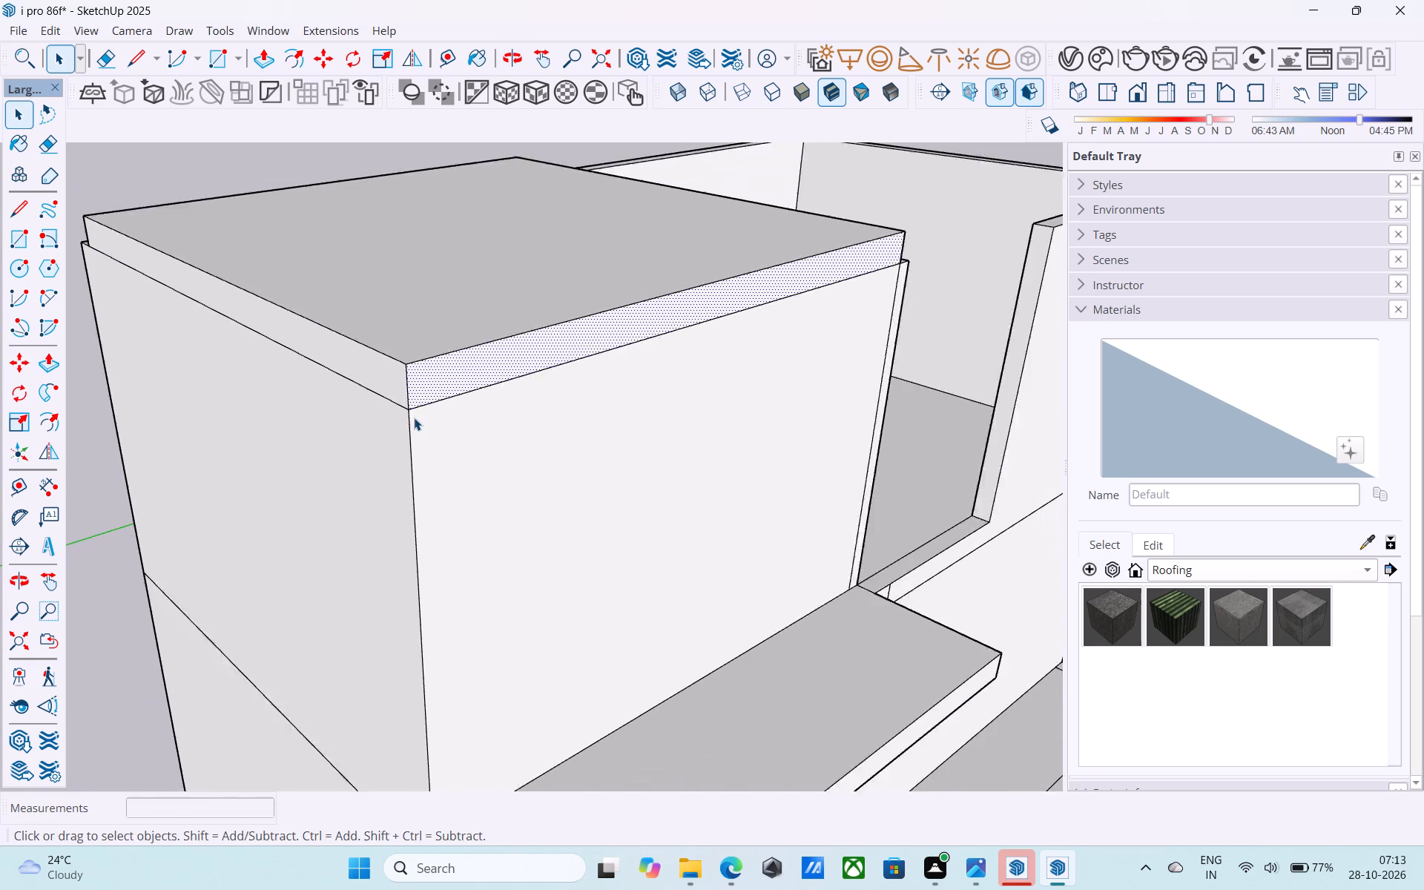
scroll(414, 418, "down", 2)
middle_click_drag(414, 418, 802, 504)
middle_click_drag(380, 524, 887, 549)
middle_click_drag(595, 518, 1046, 529)
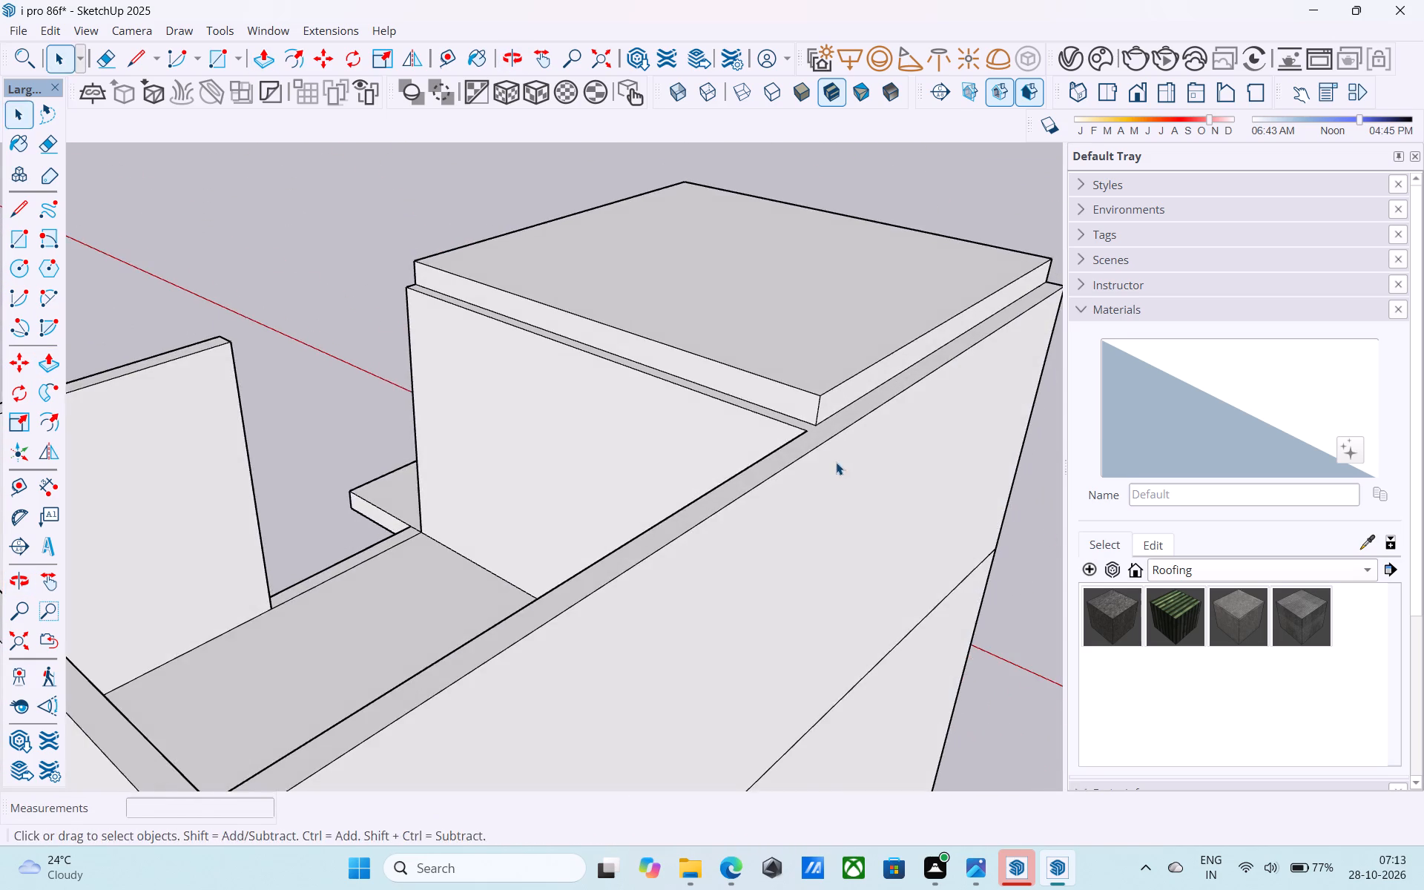
middle_click_drag(836, 461, 612, 435, "shift")
scroll(519, 356, "up", 4)
middle_click_drag(553, 382, 452, 357, "shift")
left_click(536, 360)
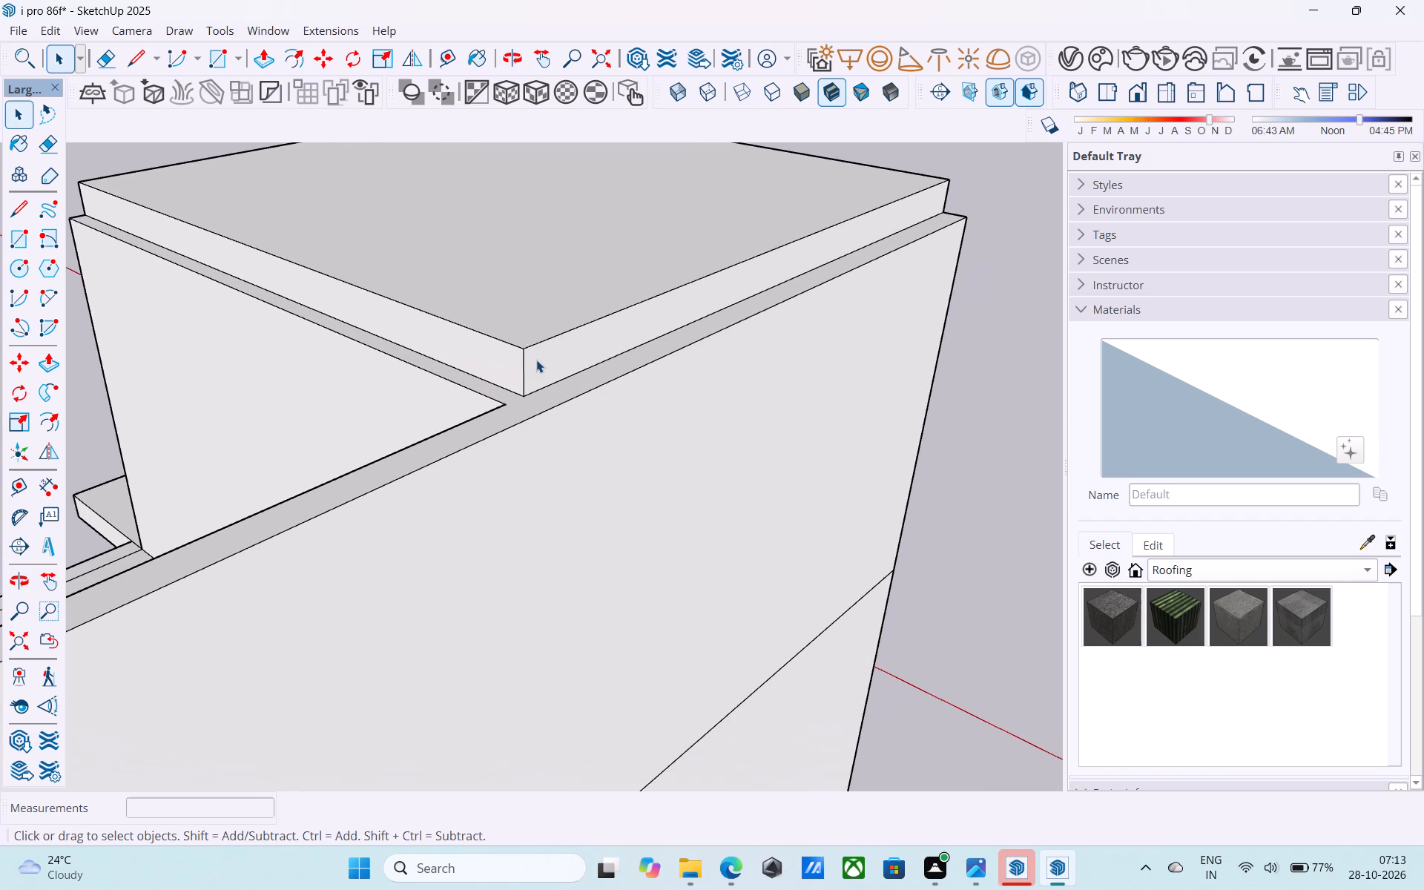
key("p")
left_click(537, 363)
left_click(554, 464)
key("space")
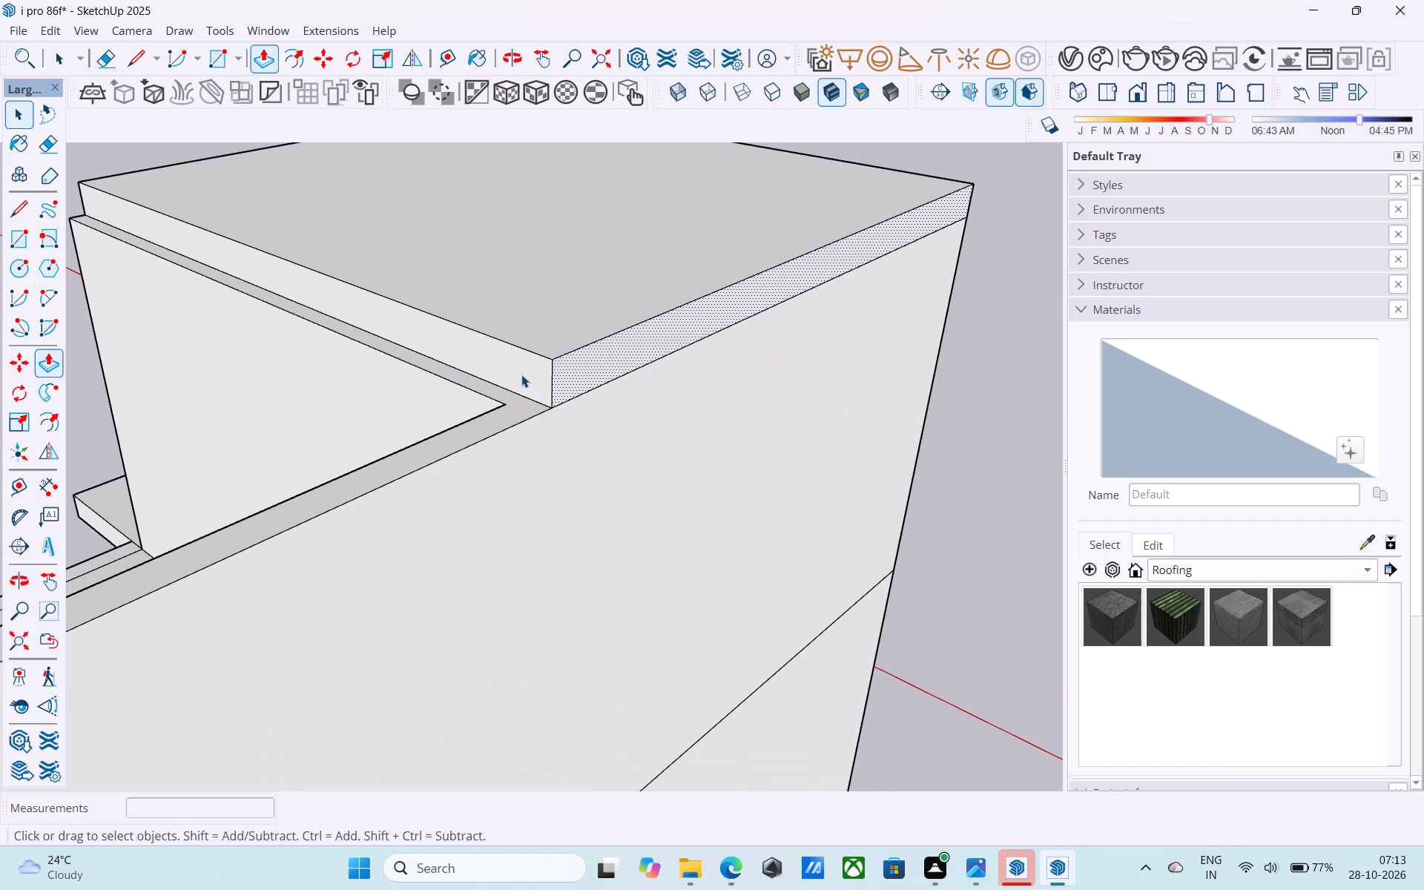
Examine the roof slab, the overhang and the unroofed upper-storey half from several angles.
scroll(521, 375, "down", 10)
middle_click_drag(521, 375, 926, 377)
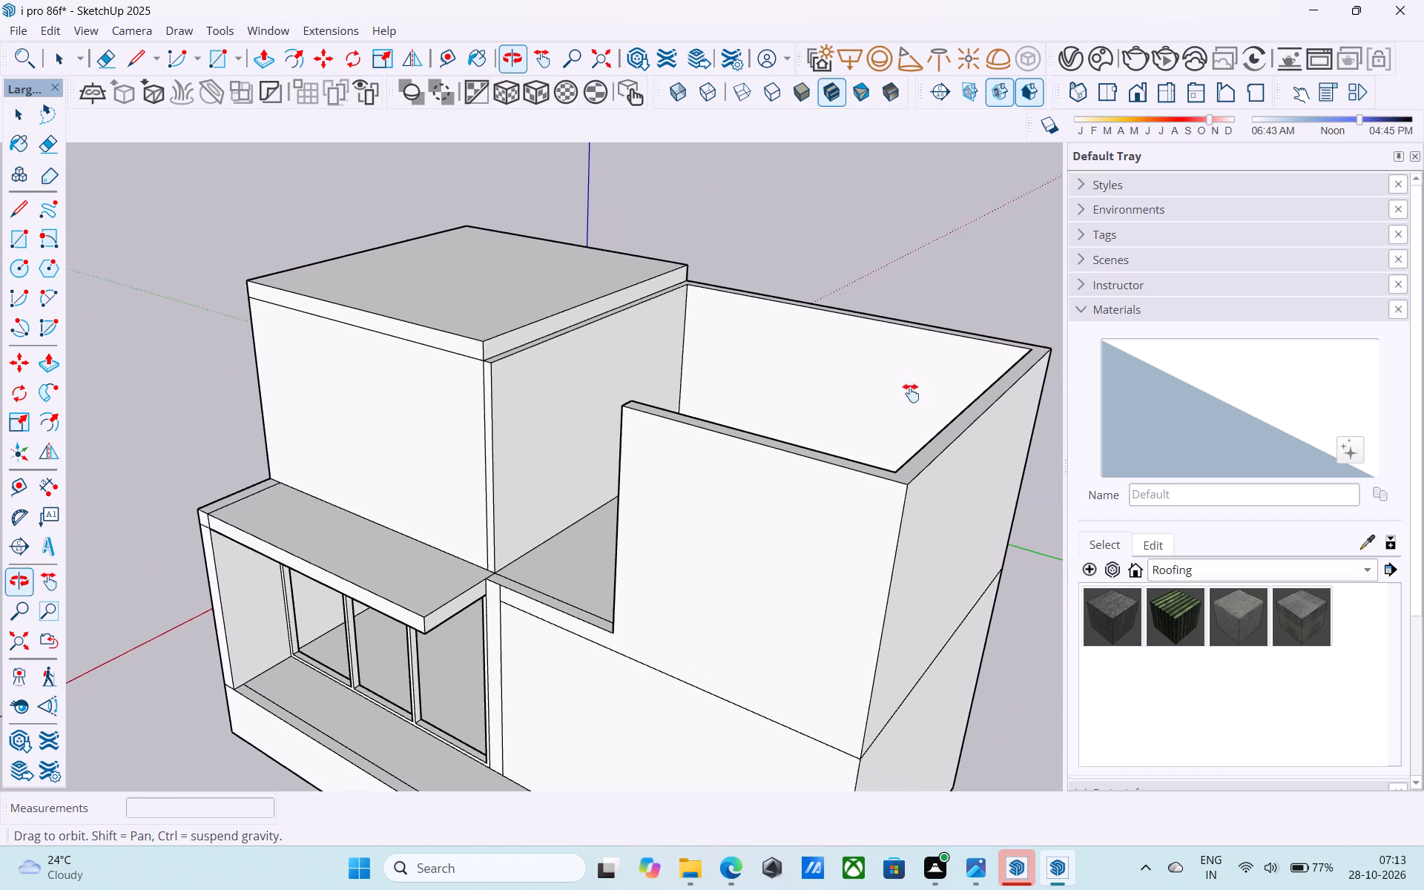
middle_click_drag(704, 392, 845, 386)
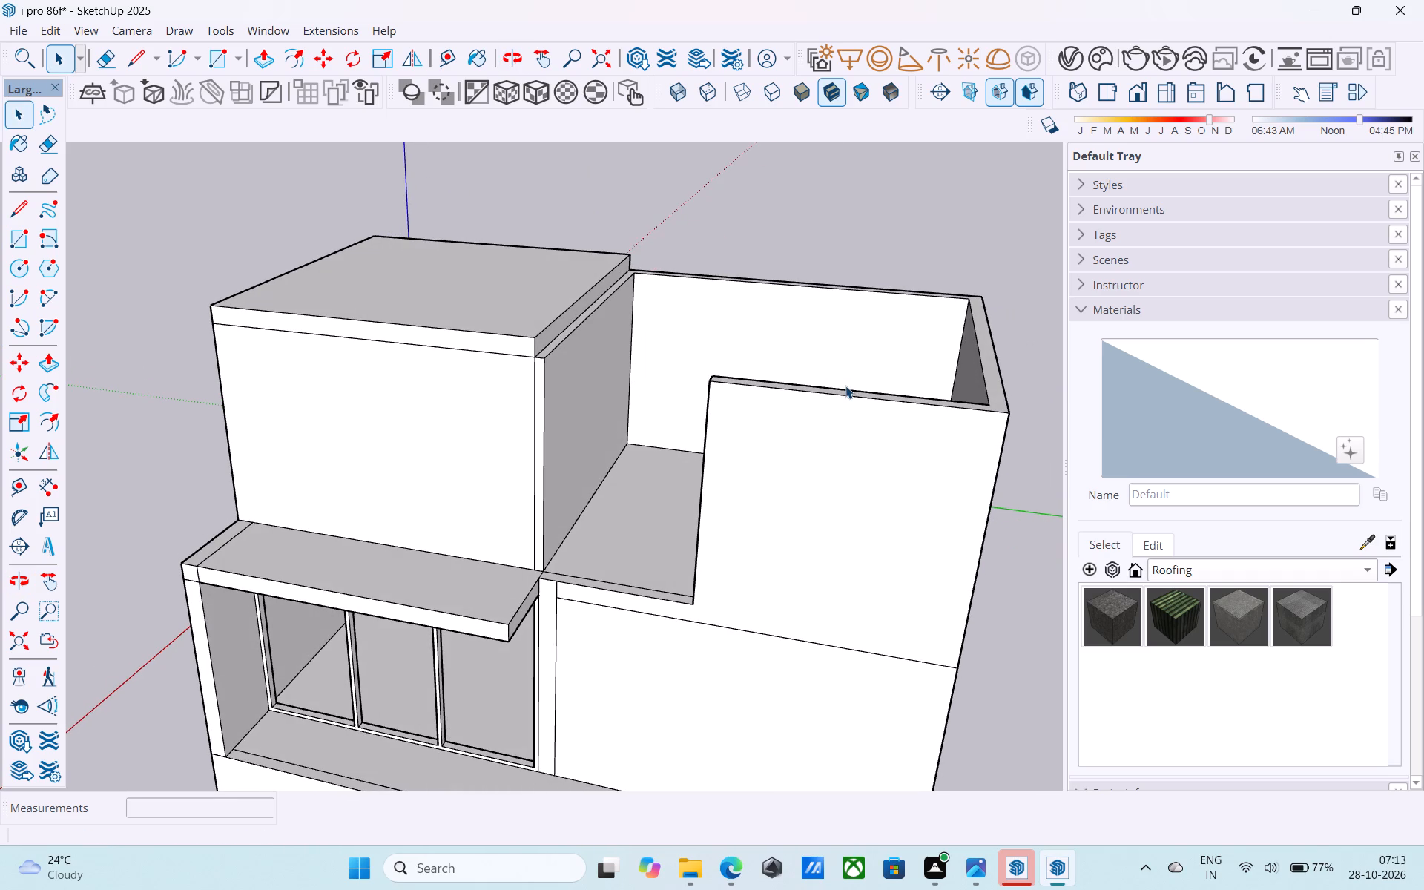
middle_click_drag(845, 386, 708, 453)
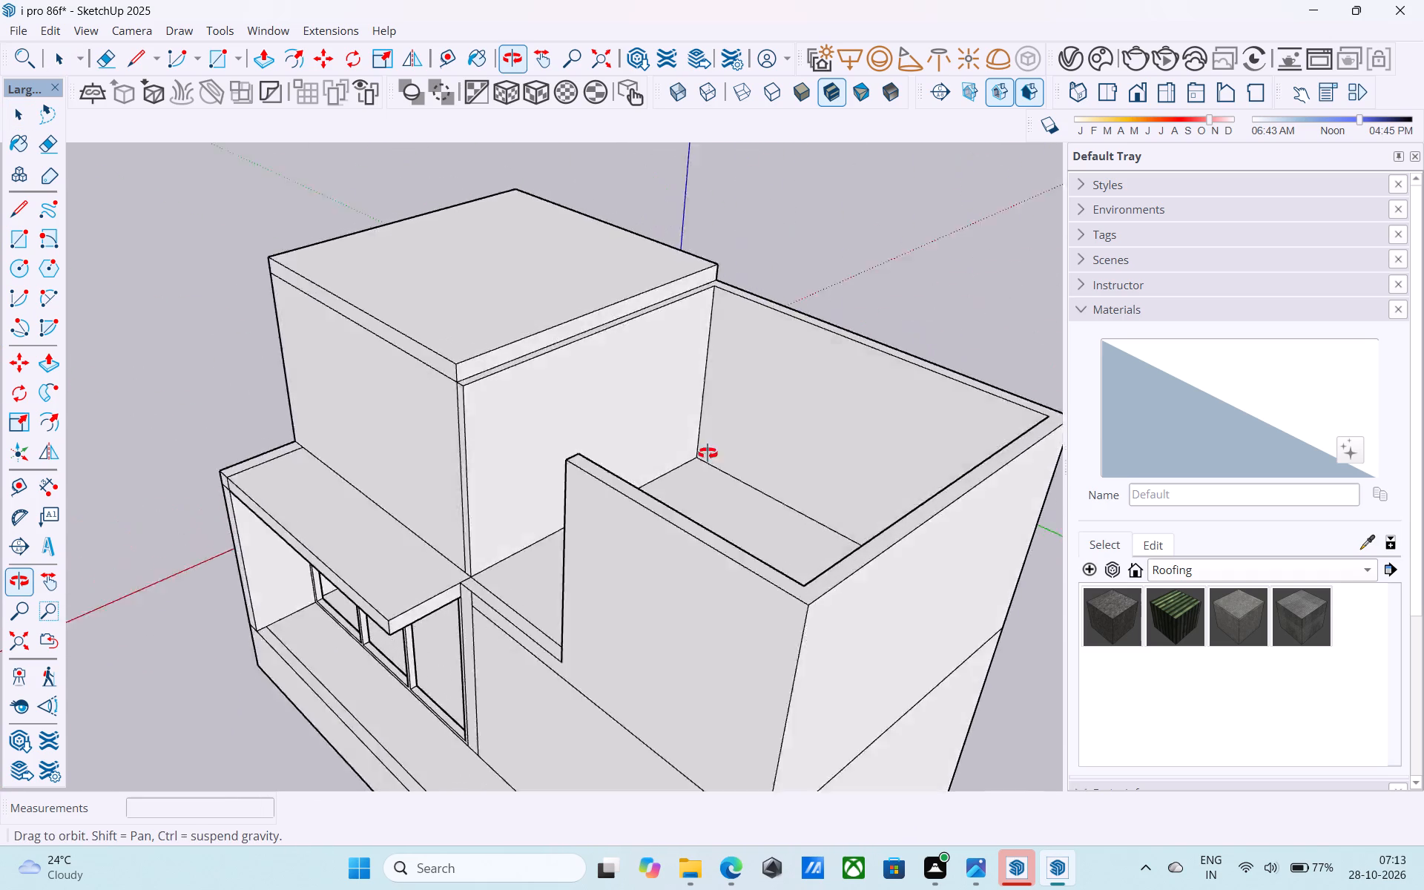
middle_click_drag(708, 453, 843, 452)
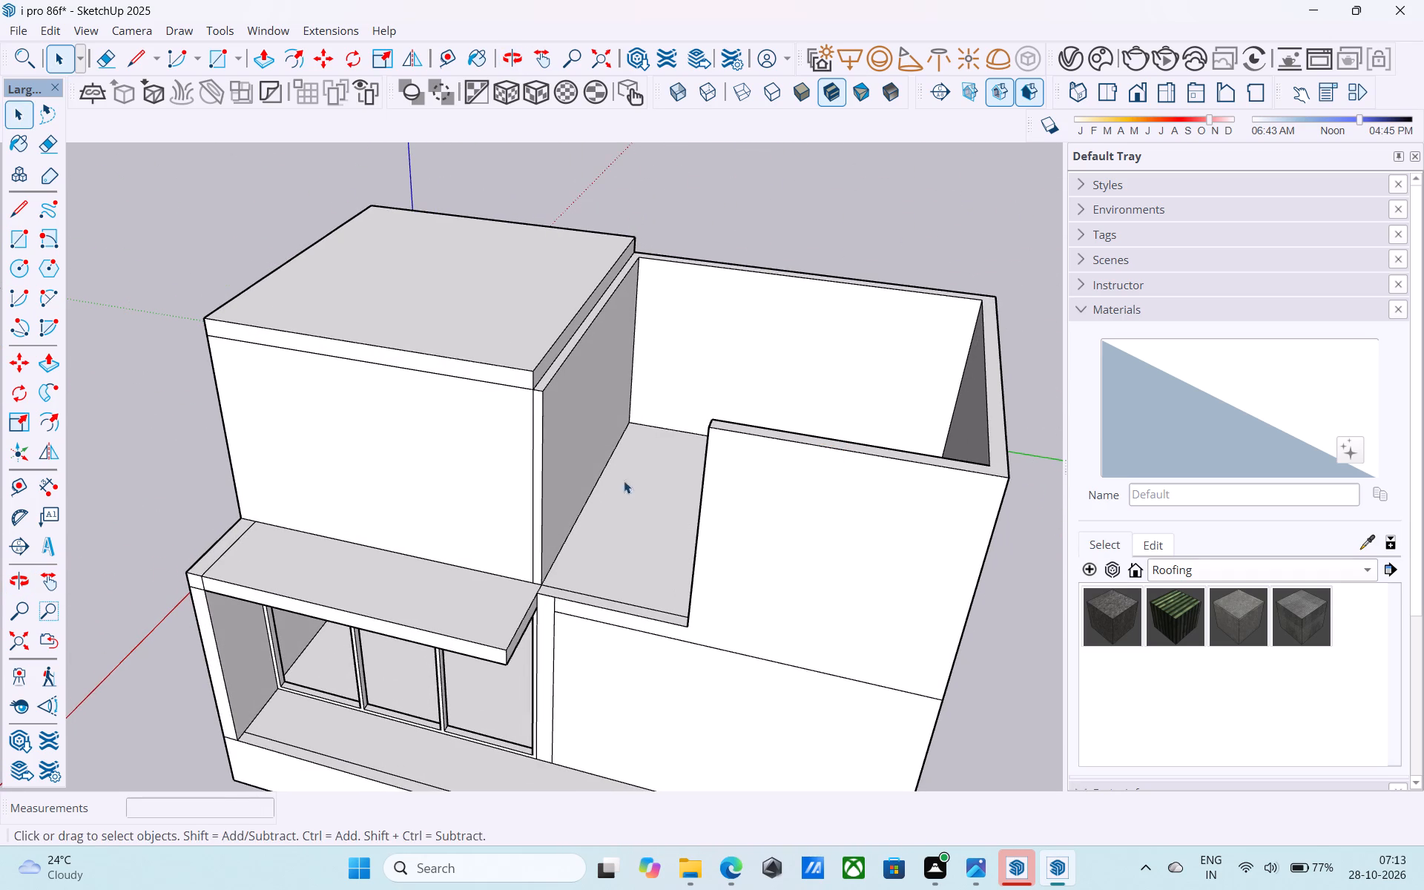
middle_click_drag(711, 484, 905, 467)
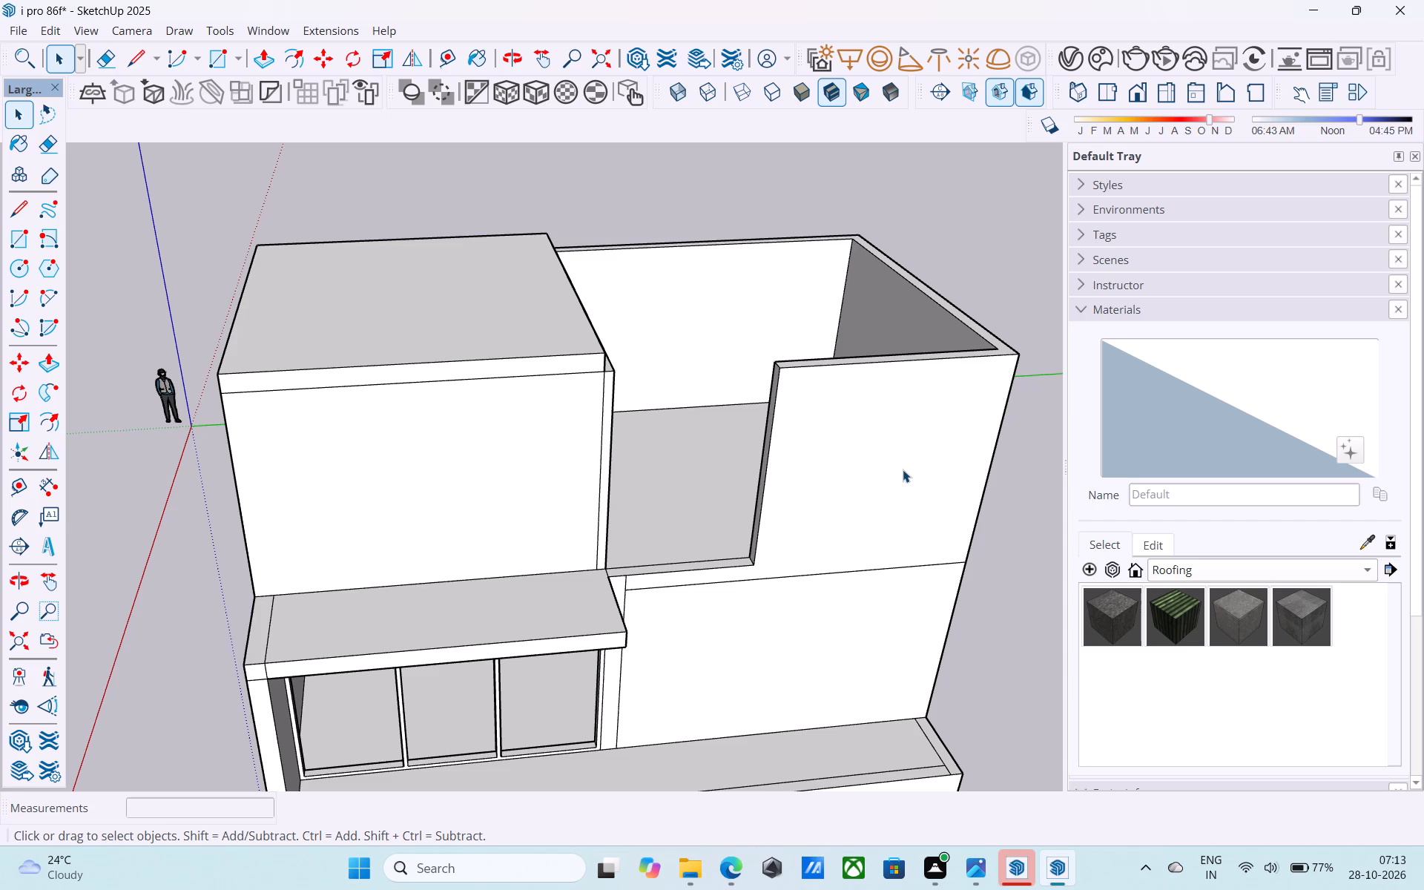
middle_click_drag(856, 477, 768, 477)
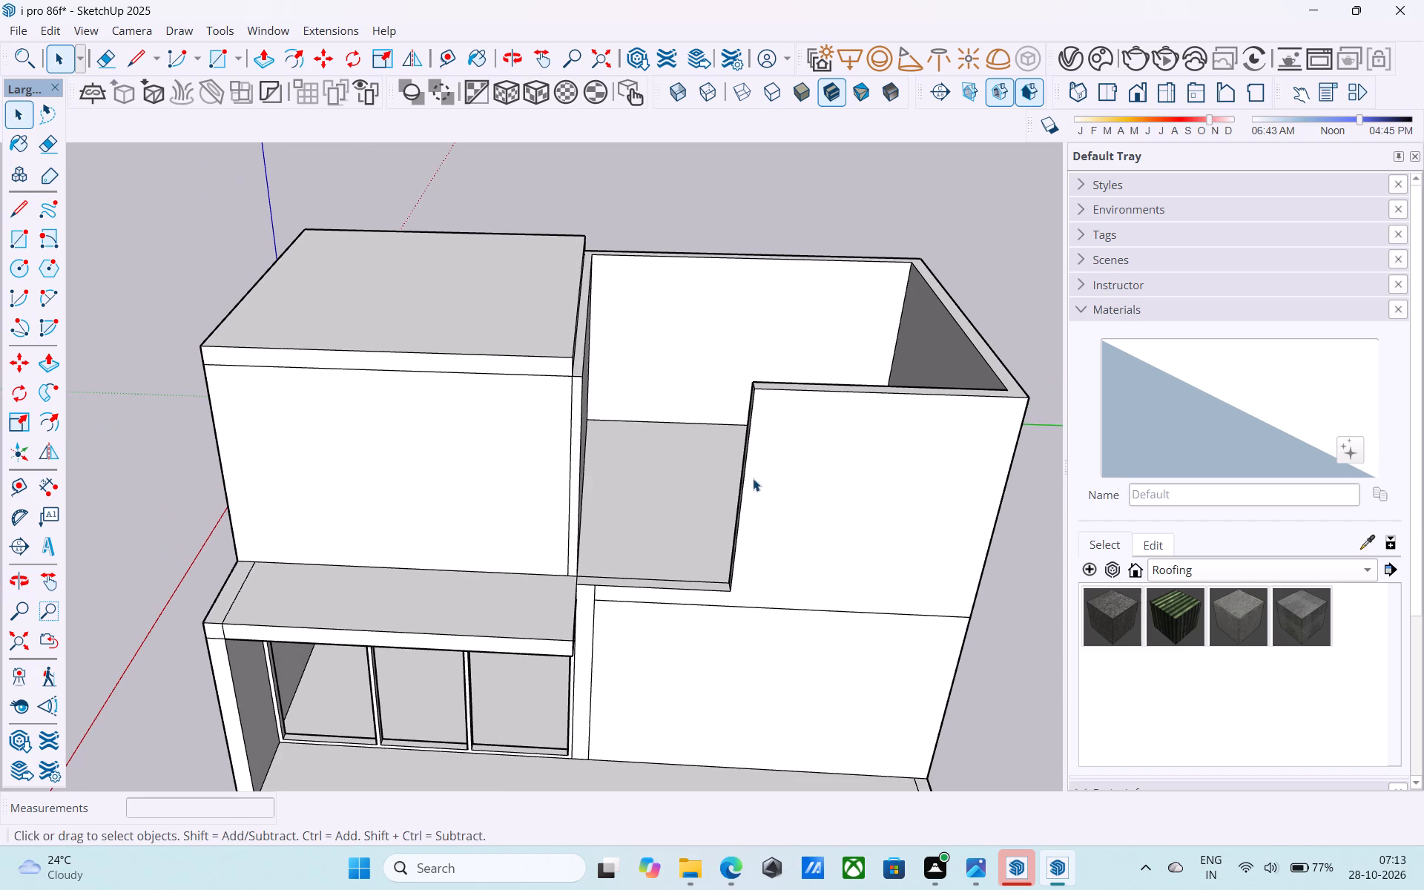
middle_click(753, 478)
Copy the vertical end edge of the unroofed half's front wall 2' along the wall, away from the opening.
scroll(748, 476, "up", 4)
scroll(736, 469, "down", 4)
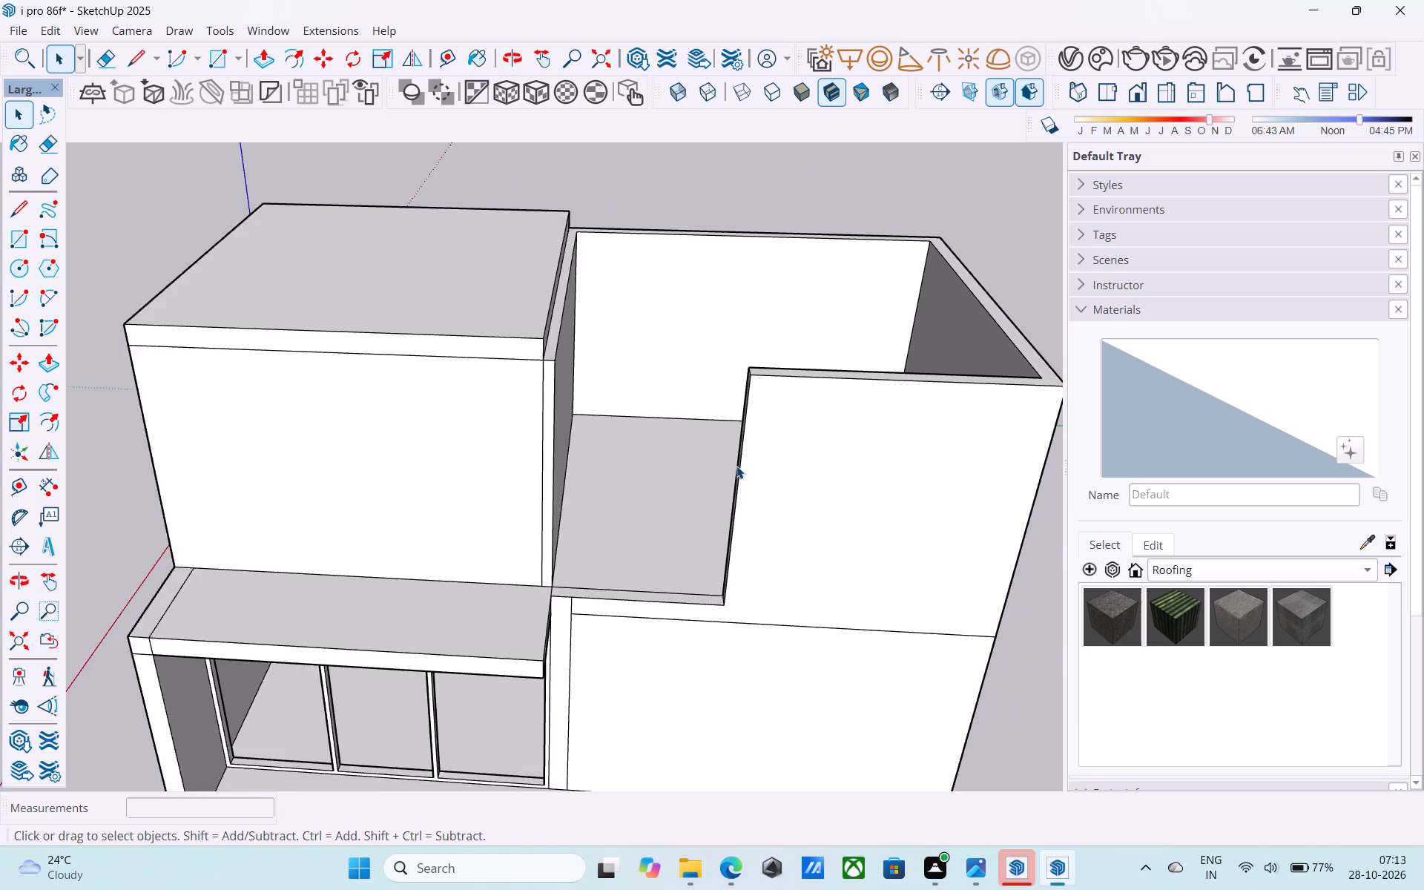
middle_click_drag(736, 465, 705, 326)
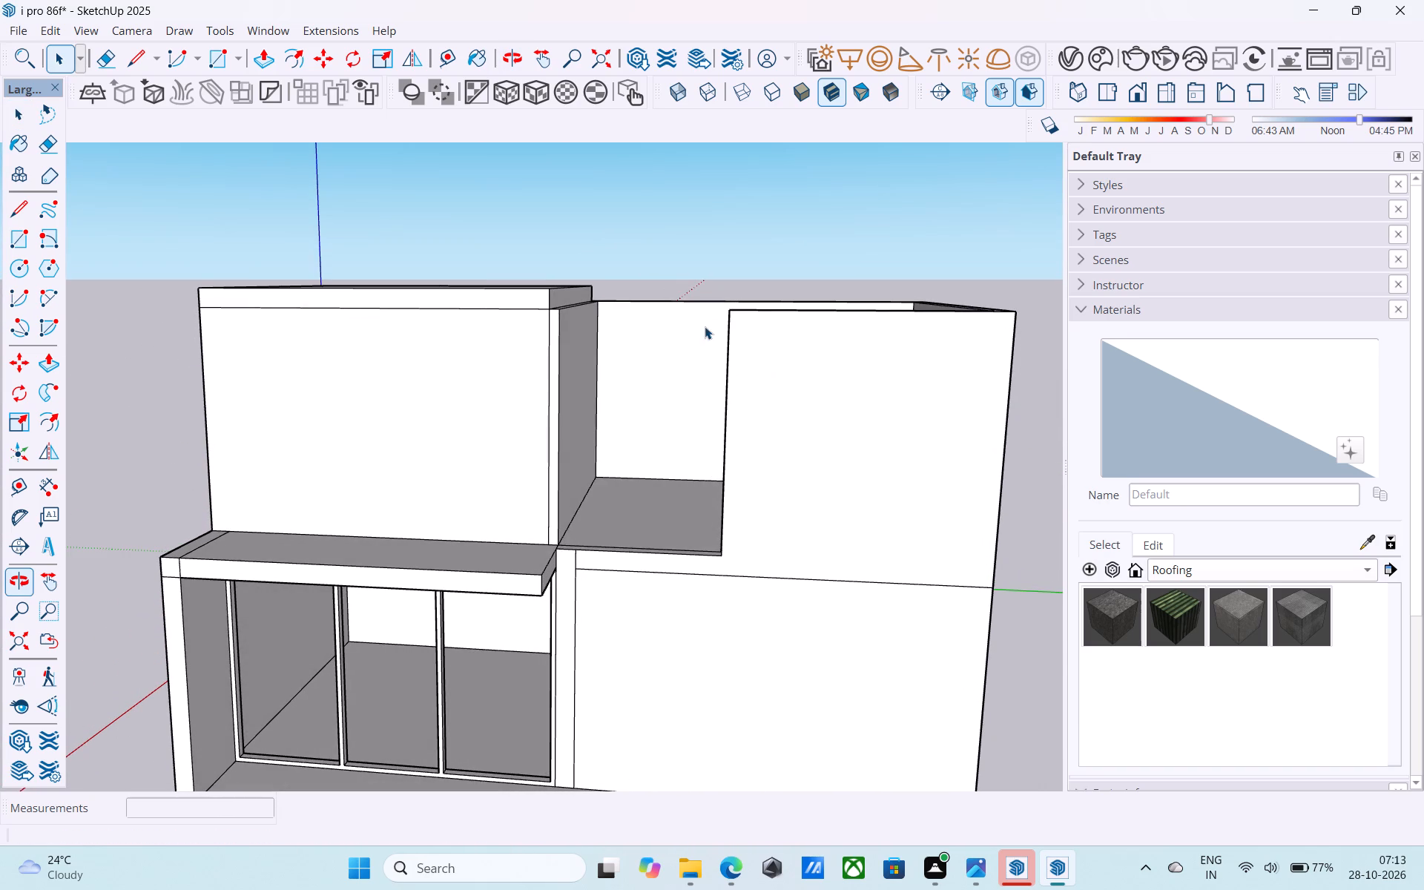
middle_click_drag(716, 370, 818, 403)
scroll(775, 400, "up", 6)
left_click(748, 390)
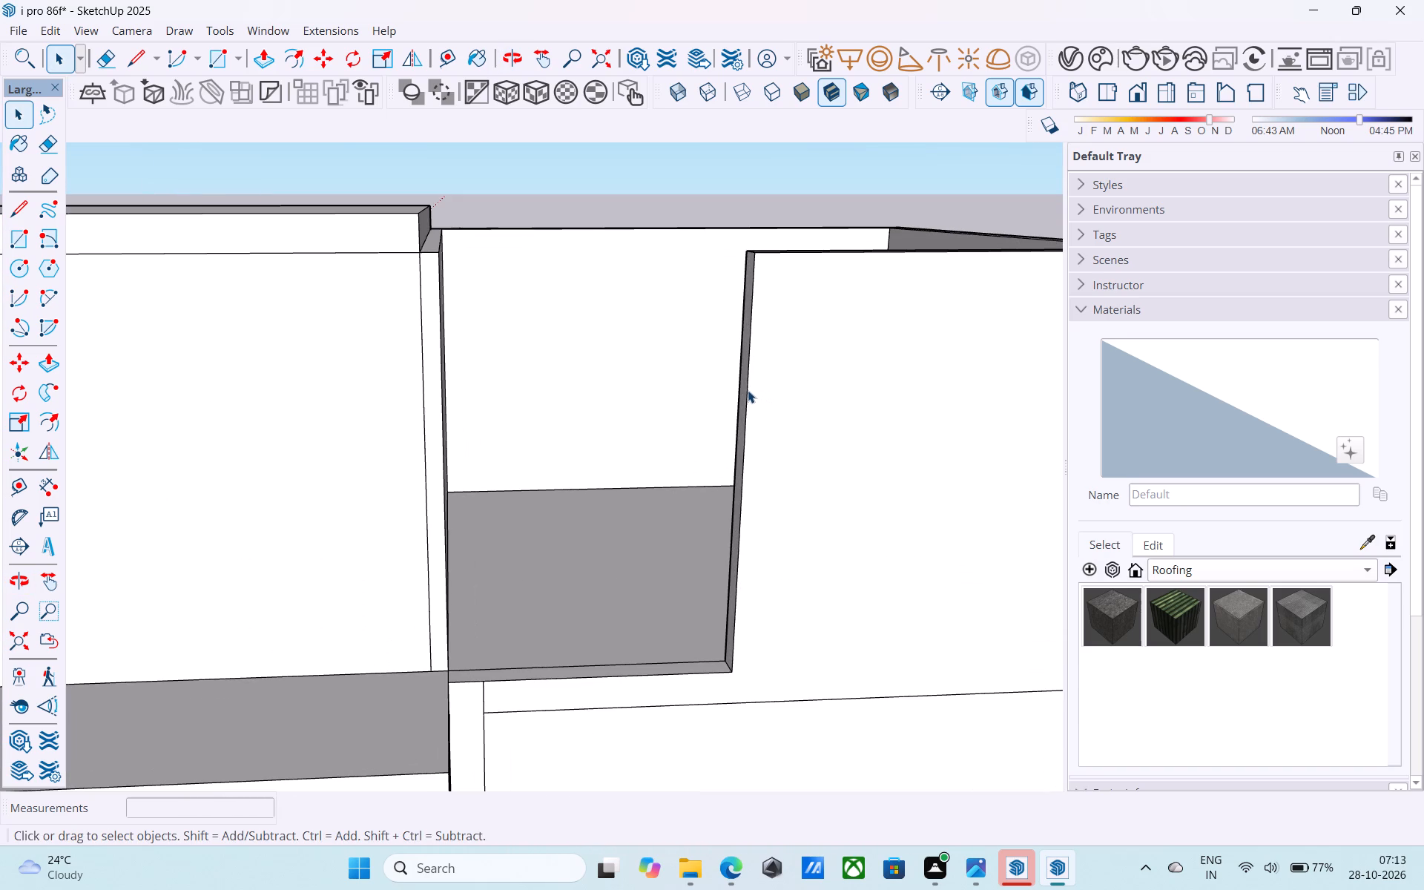
key("m")
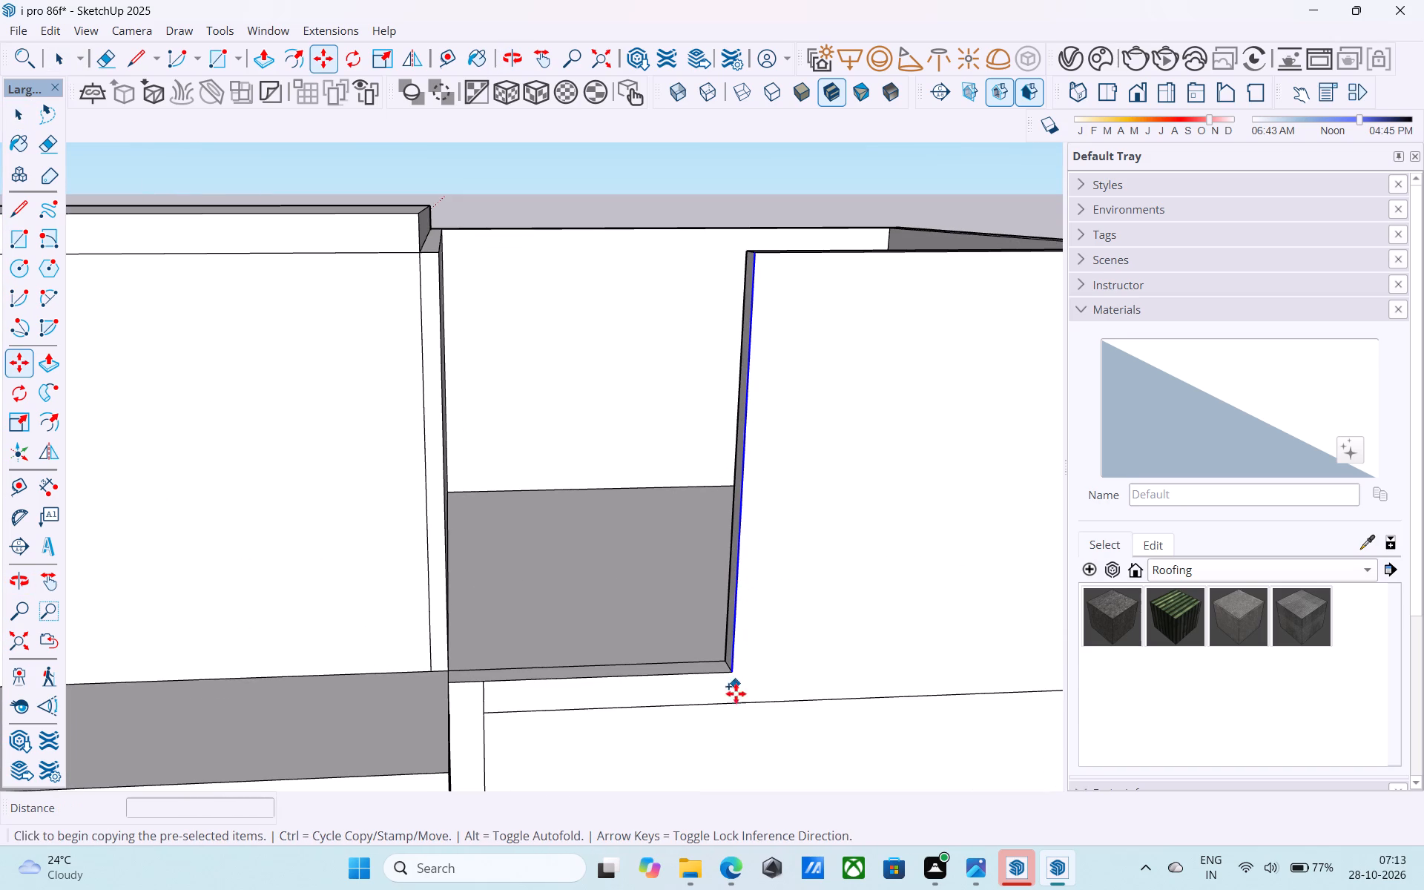
left_click(726, 663)
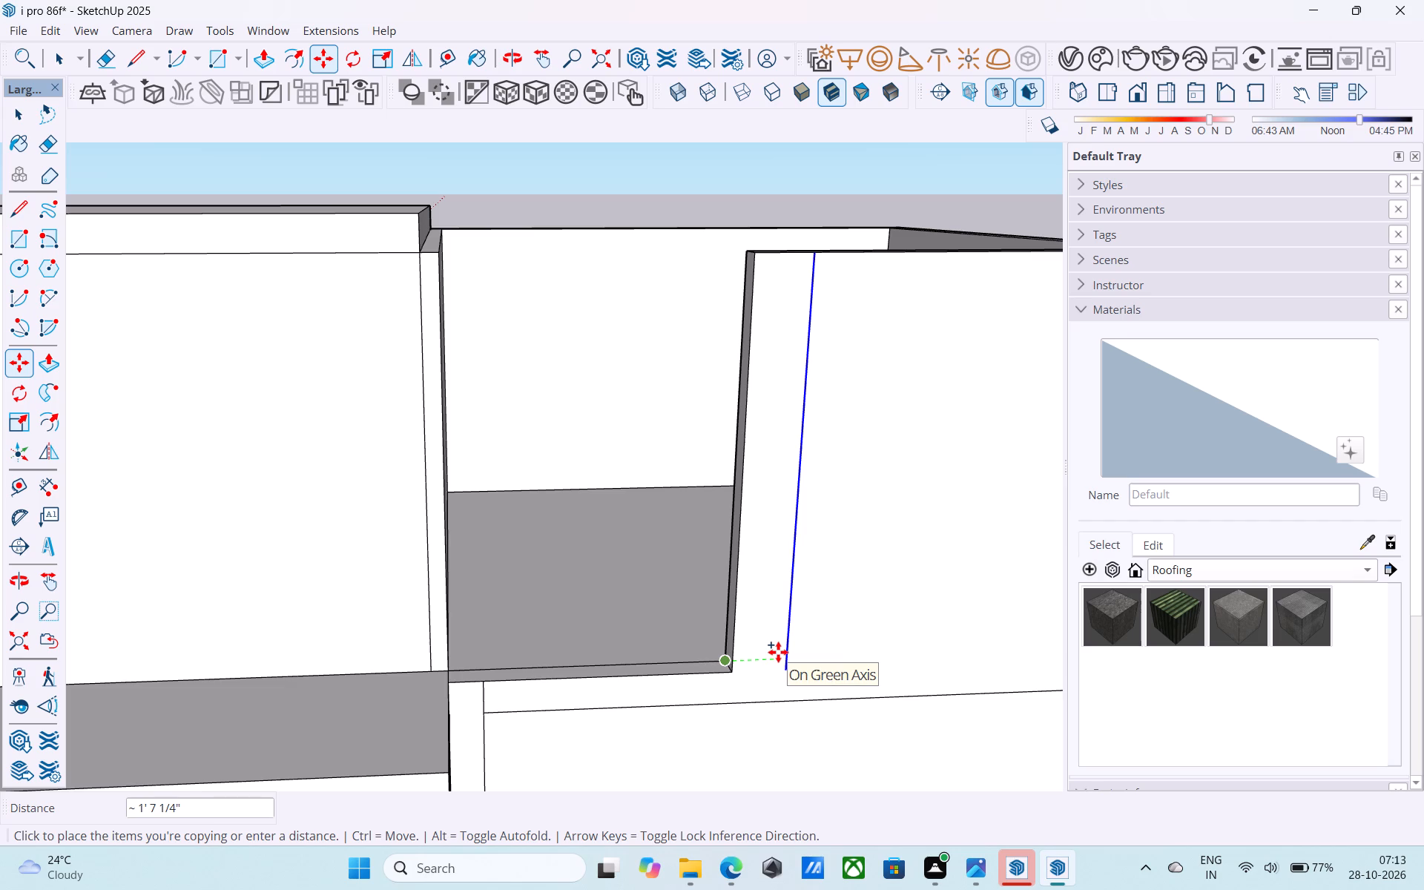
type("2'")
key("Return")
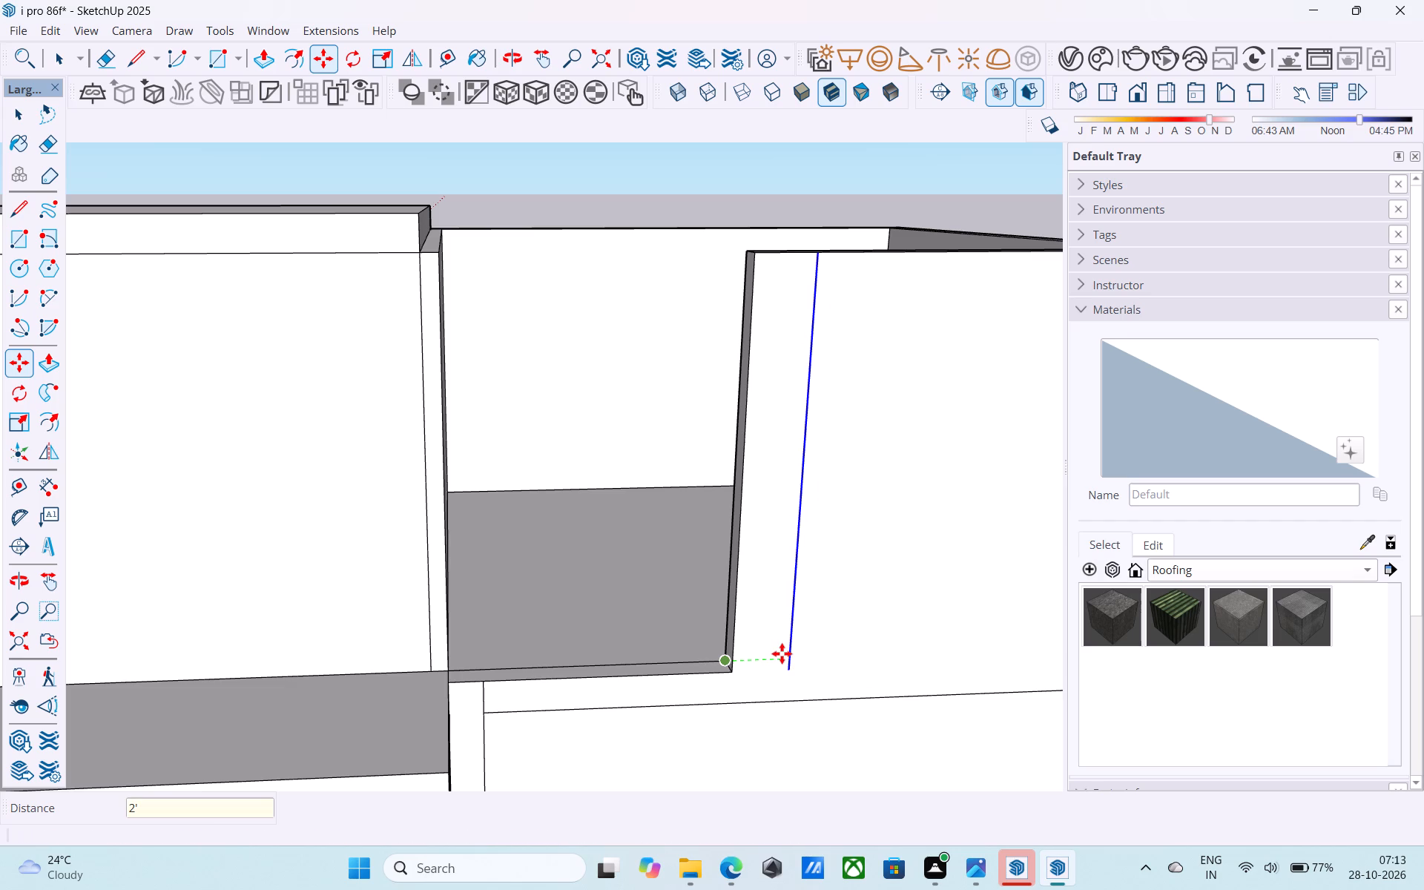
Draw a bottom line from the copied edge to the wall's end corner, closing a 2' wide vertical strip.
key("l")
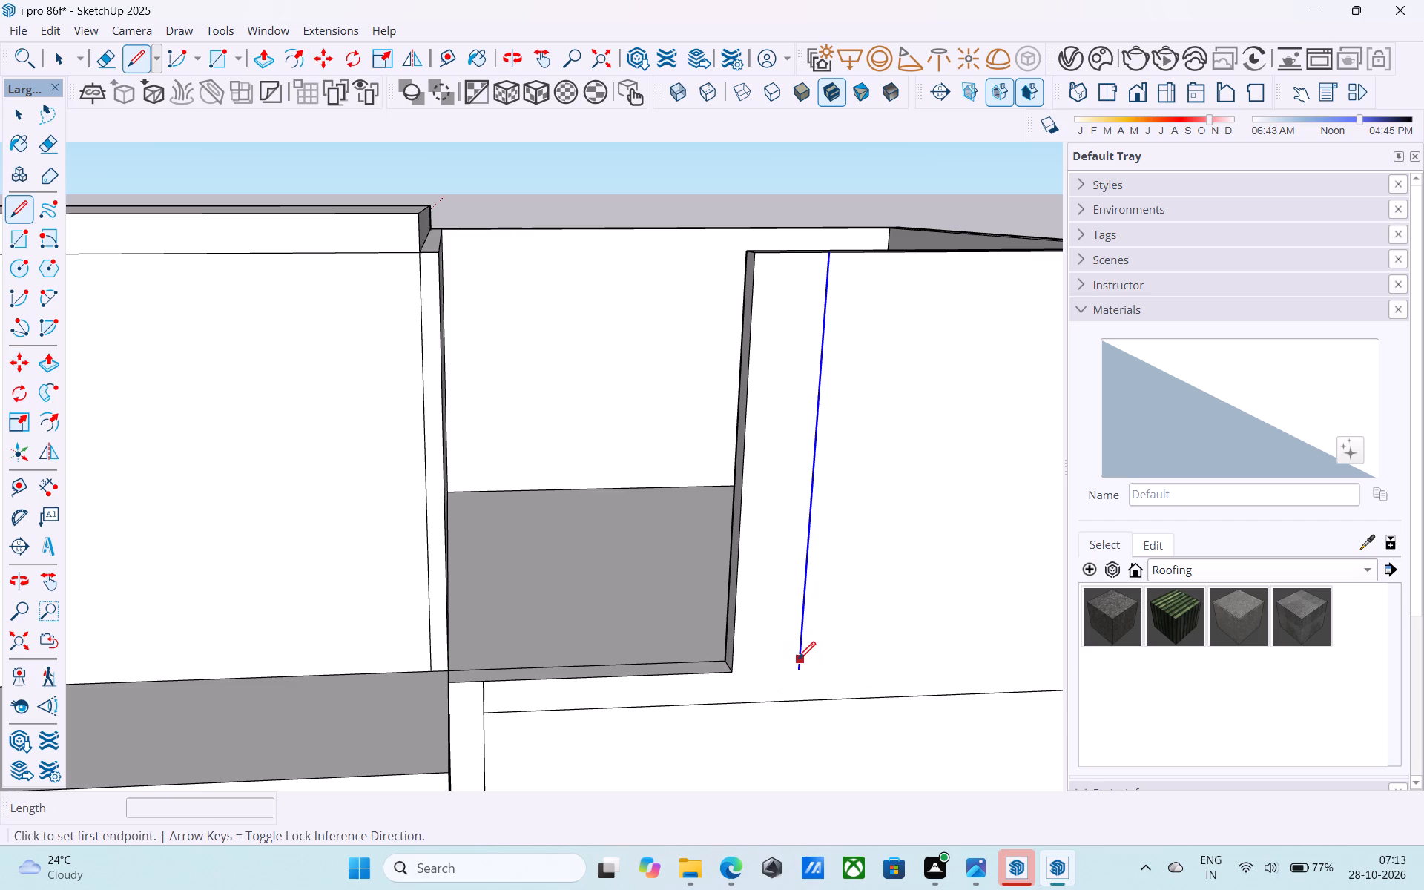
left_click(798, 661)
left_click(734, 672)
key("space")
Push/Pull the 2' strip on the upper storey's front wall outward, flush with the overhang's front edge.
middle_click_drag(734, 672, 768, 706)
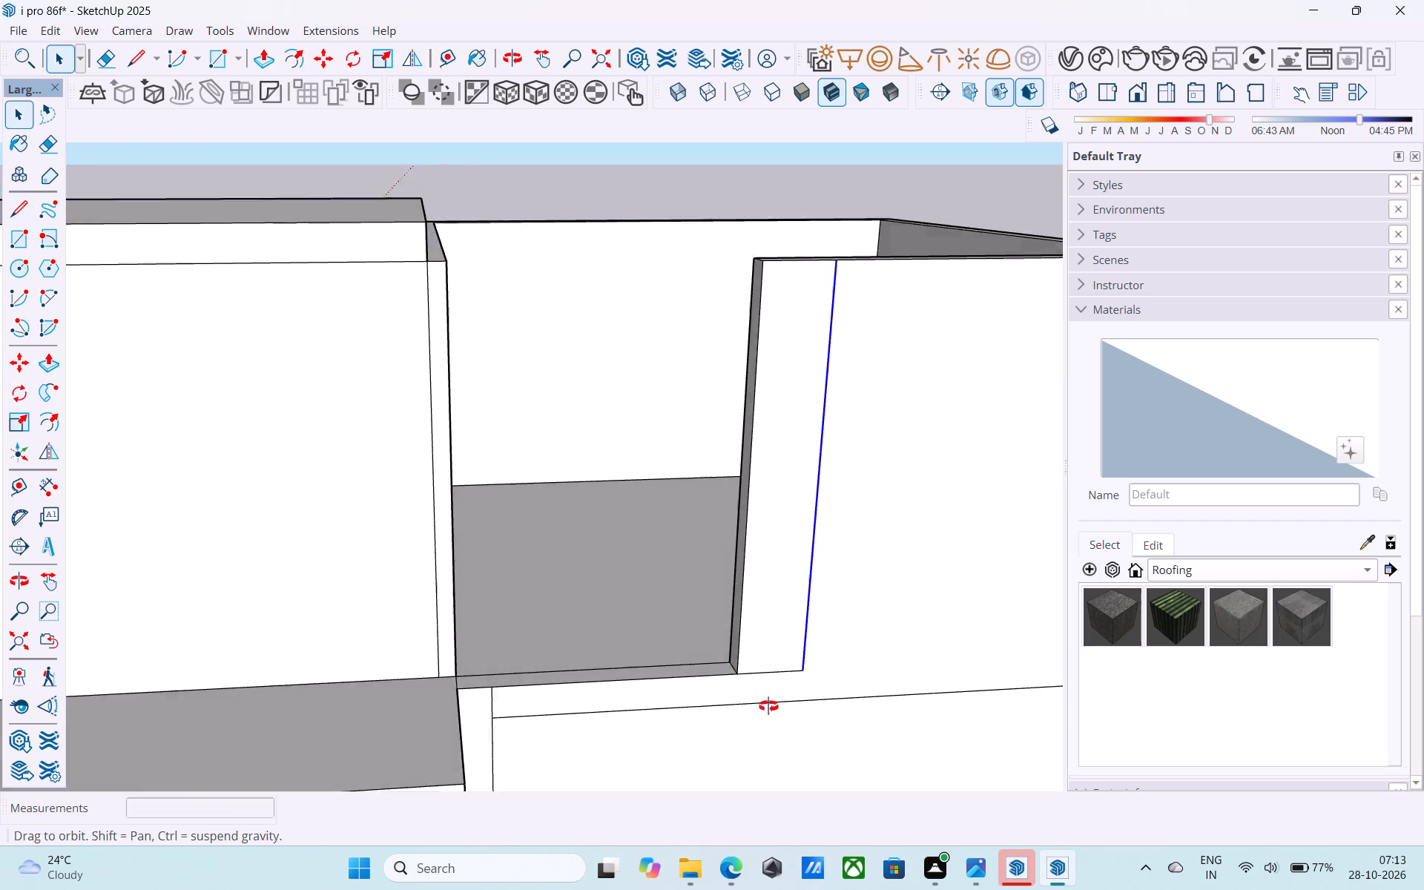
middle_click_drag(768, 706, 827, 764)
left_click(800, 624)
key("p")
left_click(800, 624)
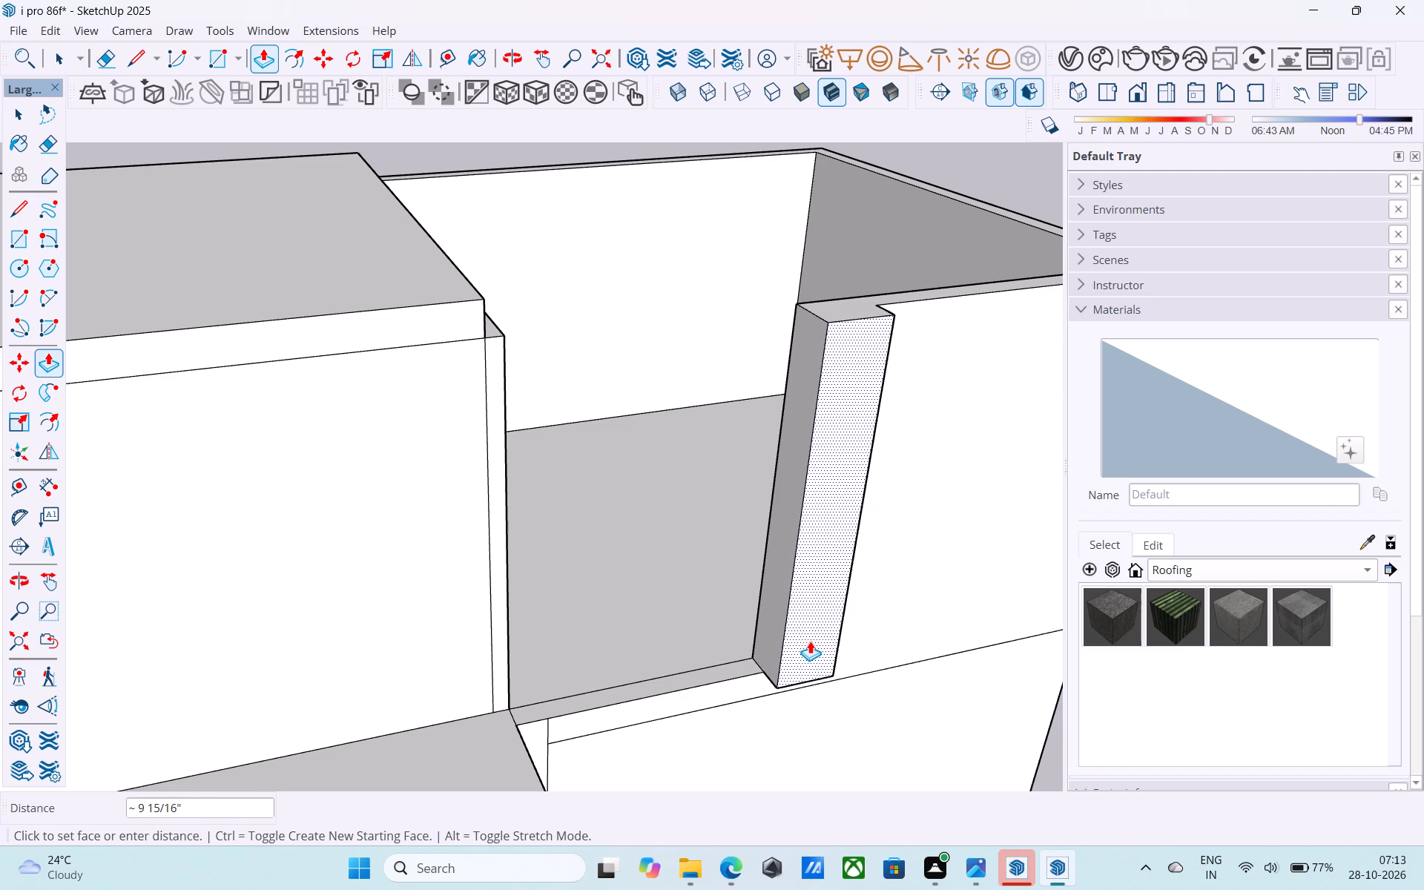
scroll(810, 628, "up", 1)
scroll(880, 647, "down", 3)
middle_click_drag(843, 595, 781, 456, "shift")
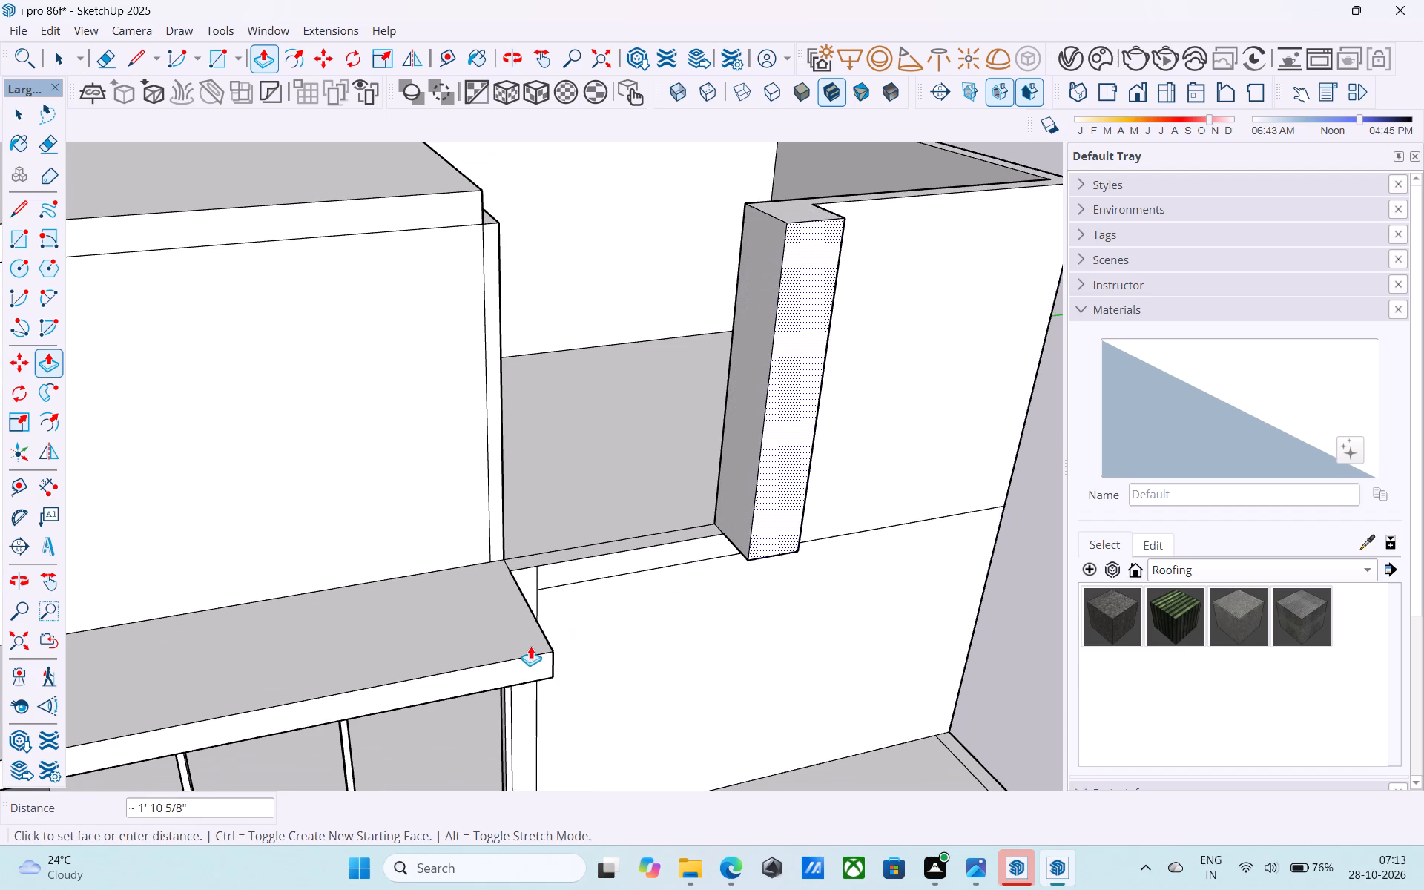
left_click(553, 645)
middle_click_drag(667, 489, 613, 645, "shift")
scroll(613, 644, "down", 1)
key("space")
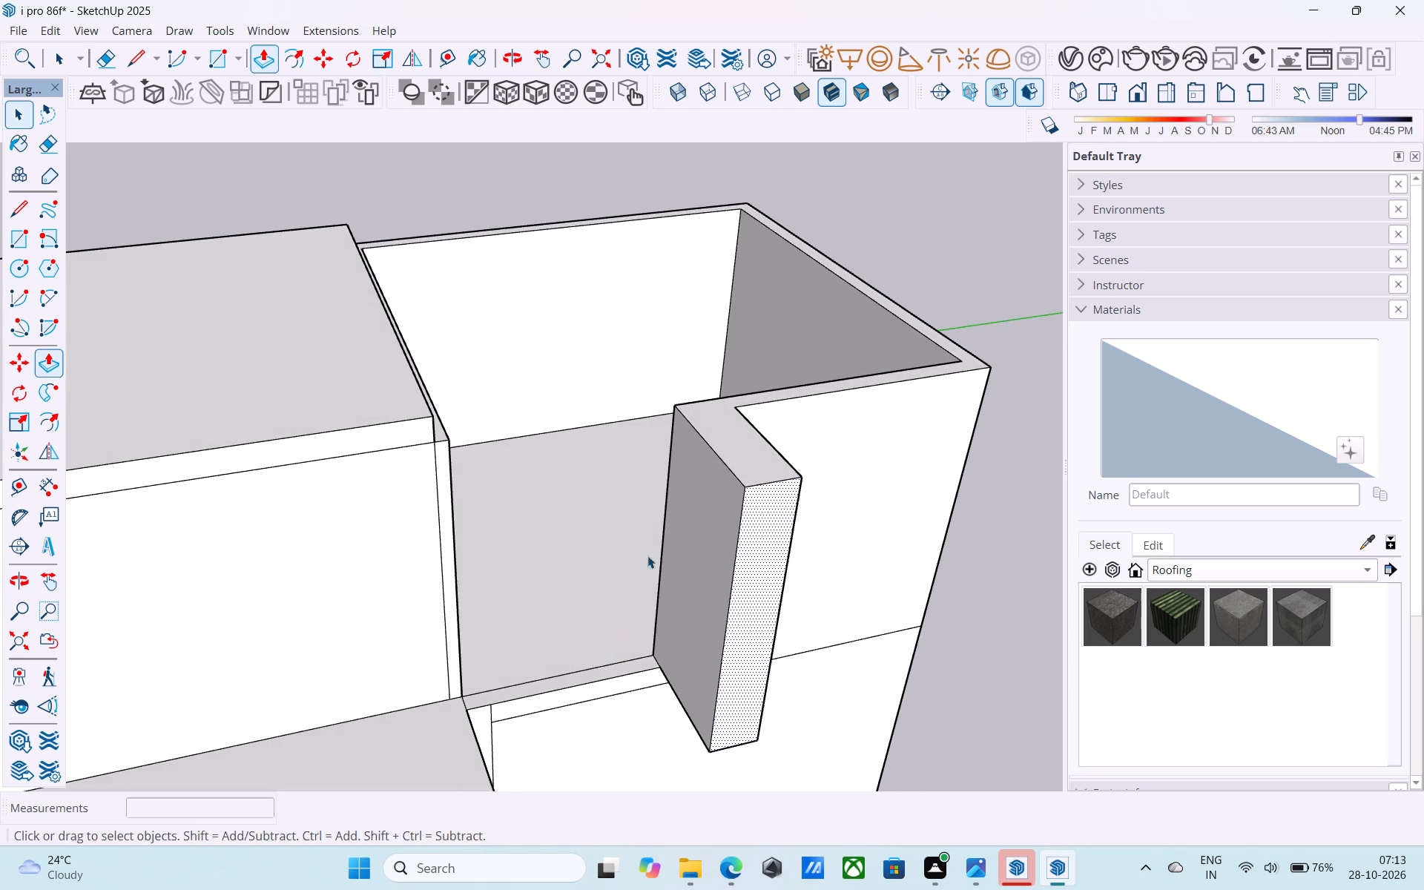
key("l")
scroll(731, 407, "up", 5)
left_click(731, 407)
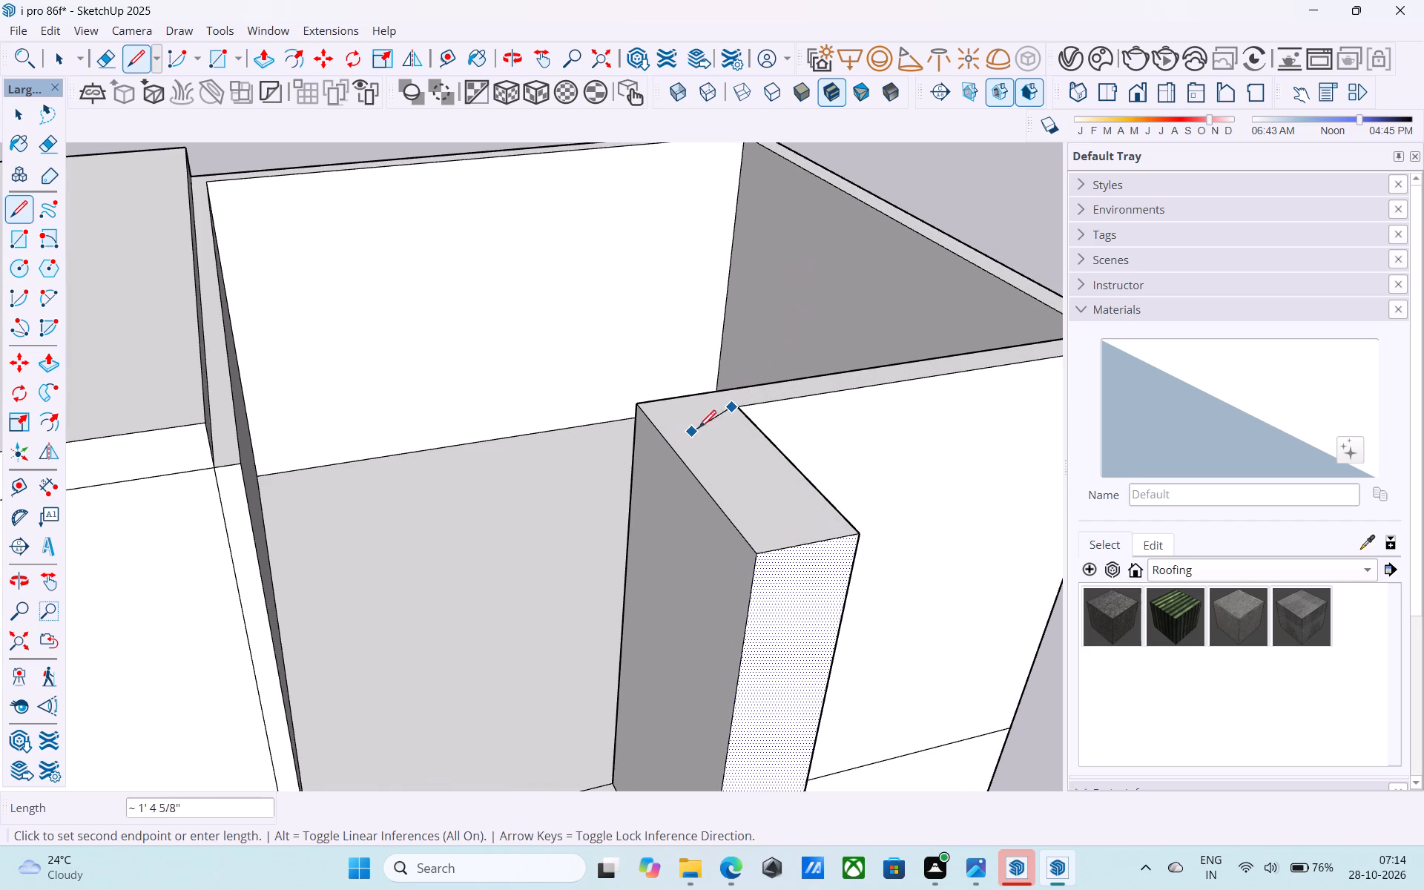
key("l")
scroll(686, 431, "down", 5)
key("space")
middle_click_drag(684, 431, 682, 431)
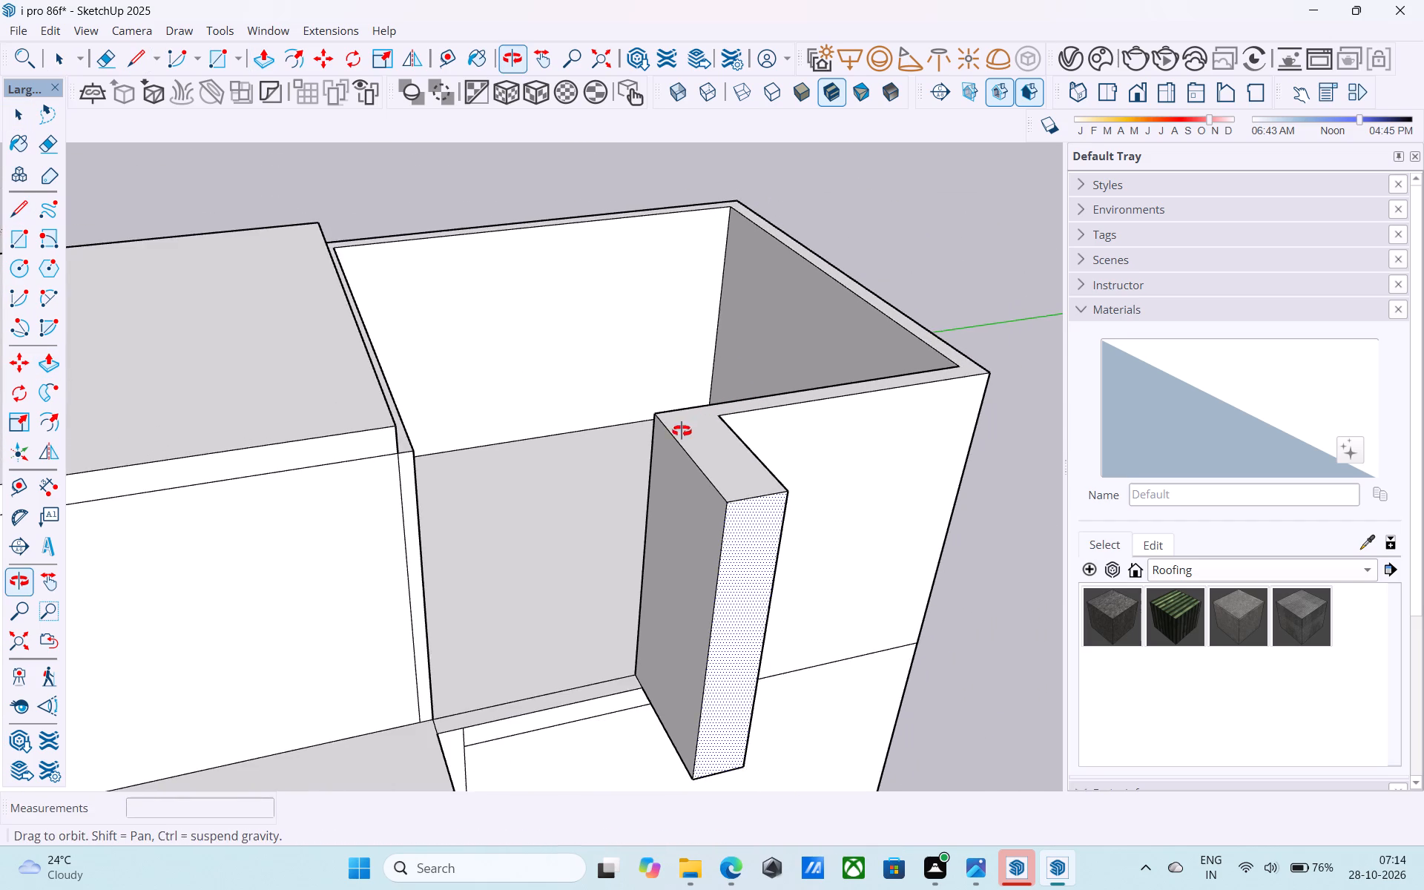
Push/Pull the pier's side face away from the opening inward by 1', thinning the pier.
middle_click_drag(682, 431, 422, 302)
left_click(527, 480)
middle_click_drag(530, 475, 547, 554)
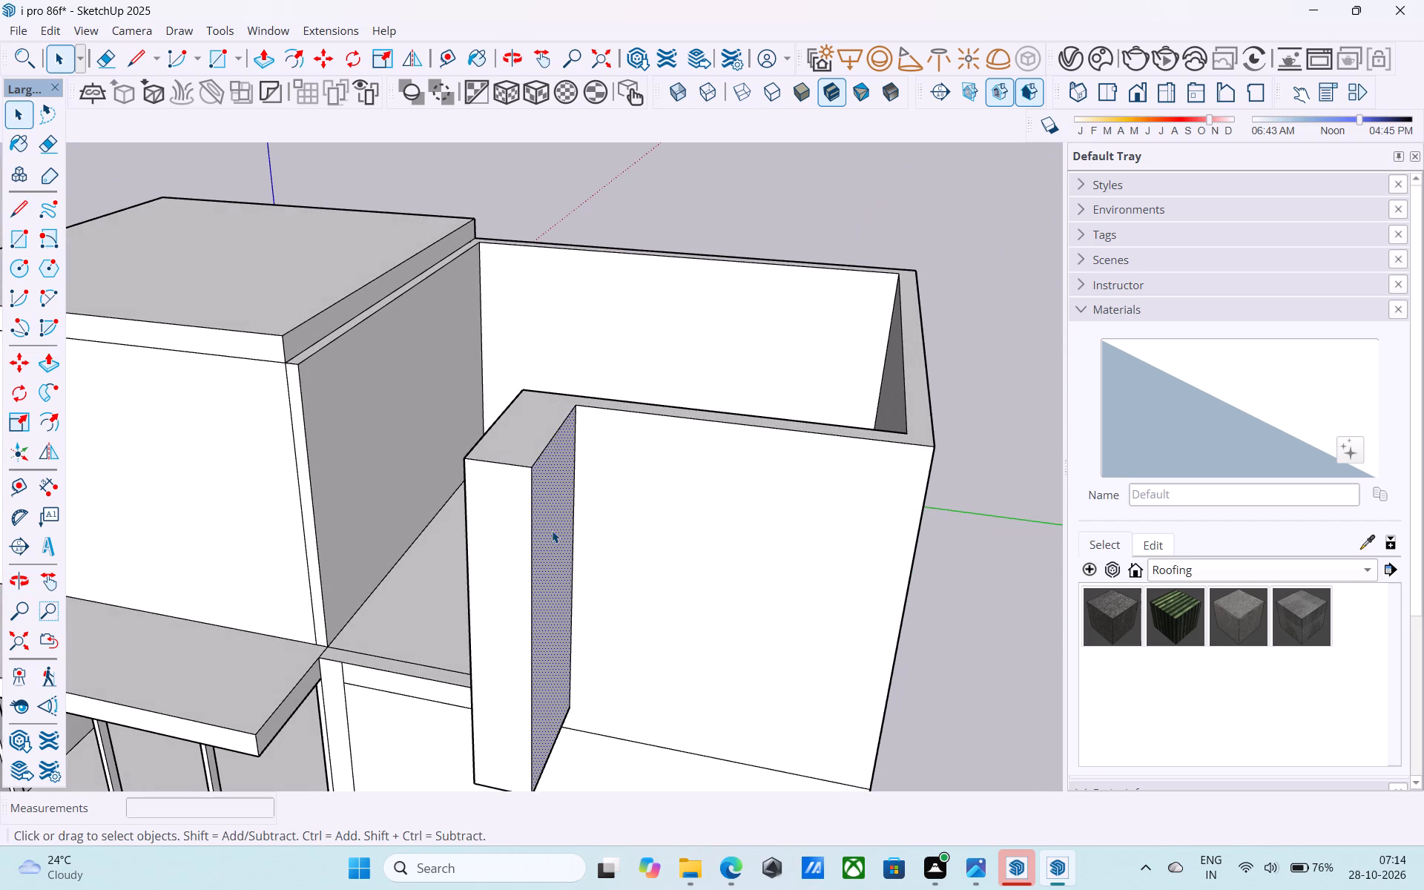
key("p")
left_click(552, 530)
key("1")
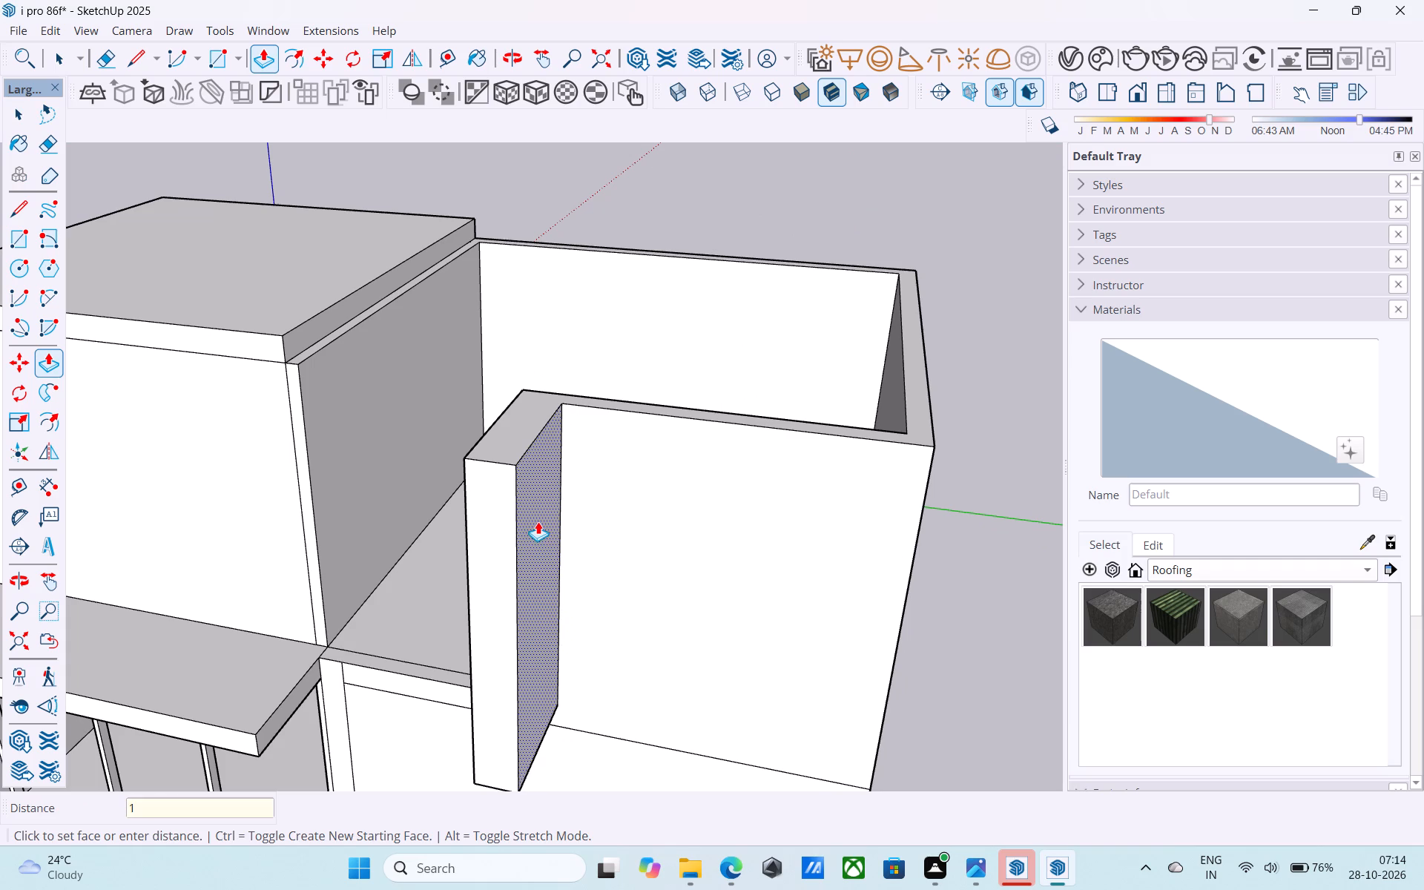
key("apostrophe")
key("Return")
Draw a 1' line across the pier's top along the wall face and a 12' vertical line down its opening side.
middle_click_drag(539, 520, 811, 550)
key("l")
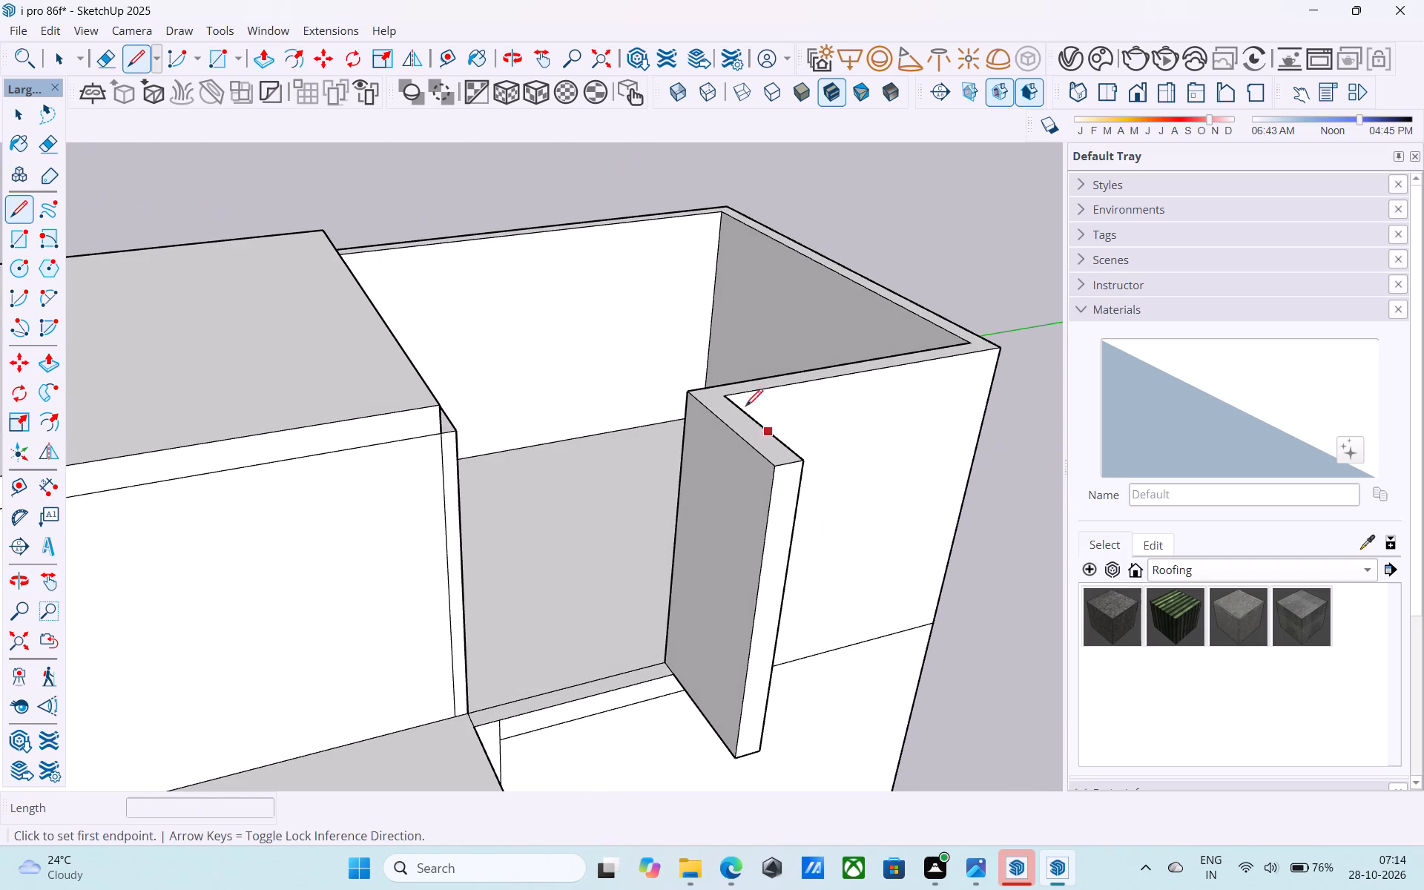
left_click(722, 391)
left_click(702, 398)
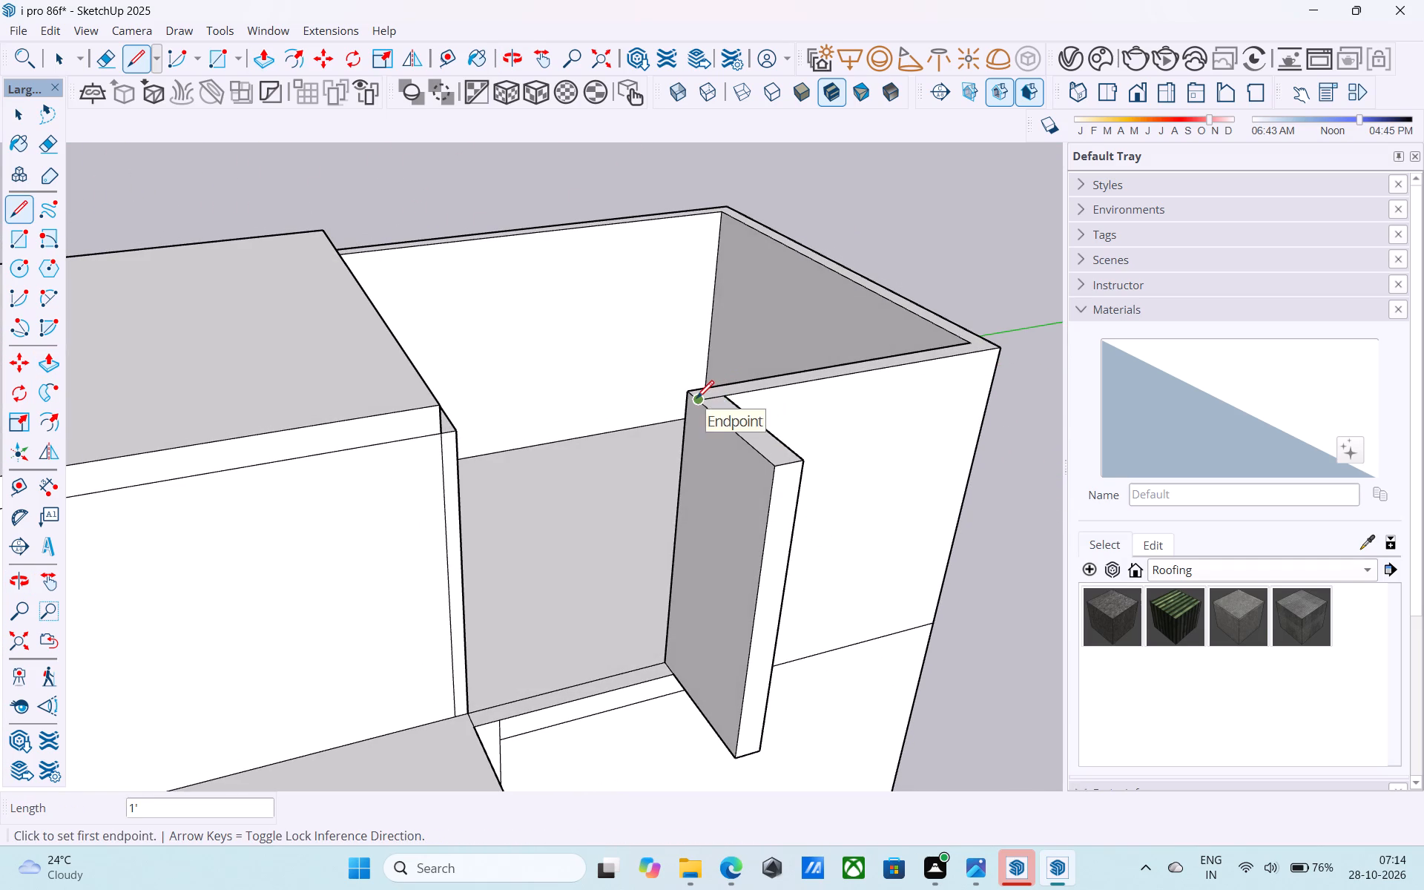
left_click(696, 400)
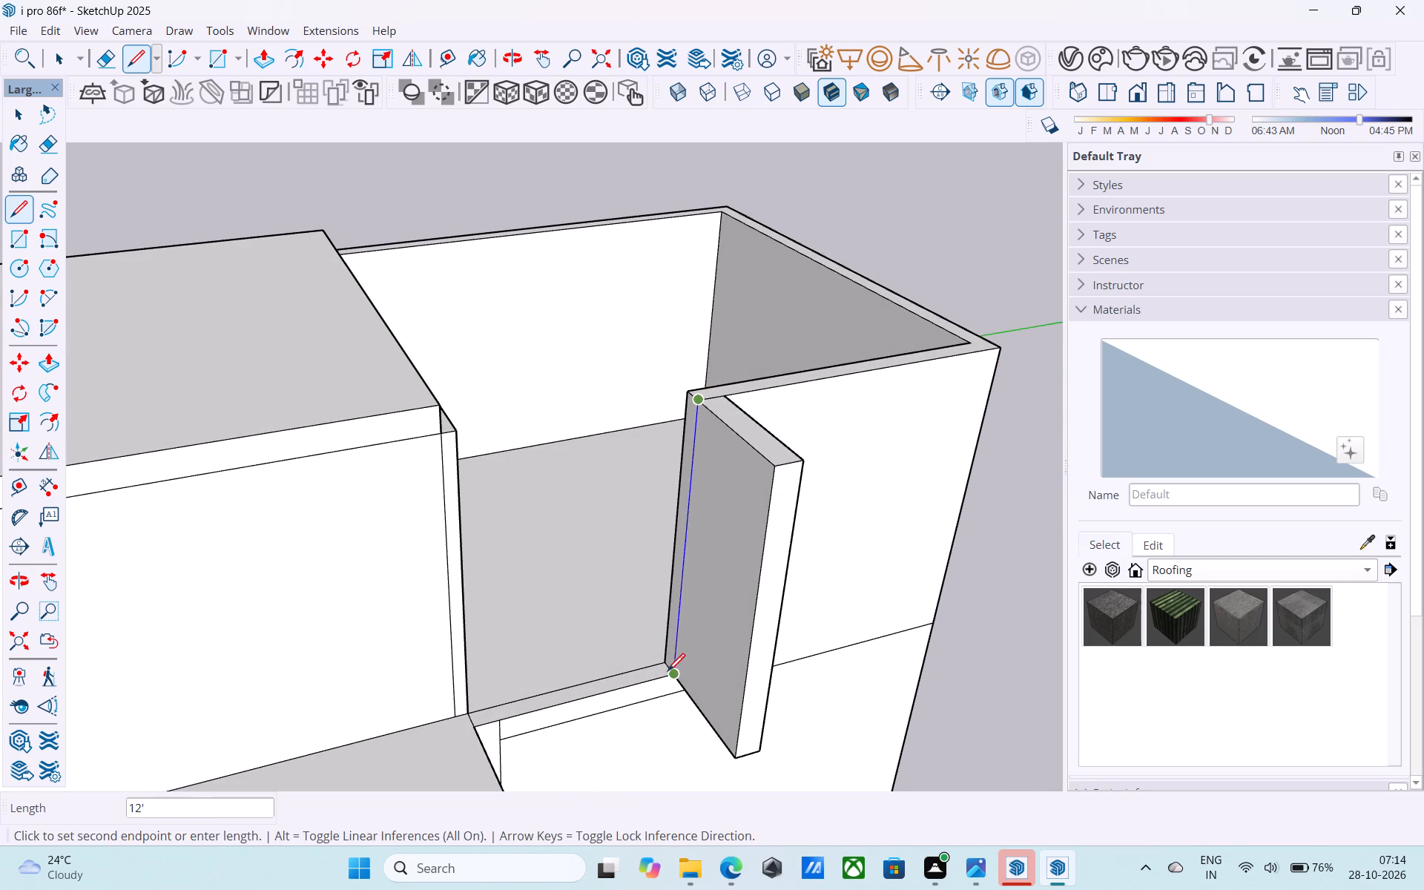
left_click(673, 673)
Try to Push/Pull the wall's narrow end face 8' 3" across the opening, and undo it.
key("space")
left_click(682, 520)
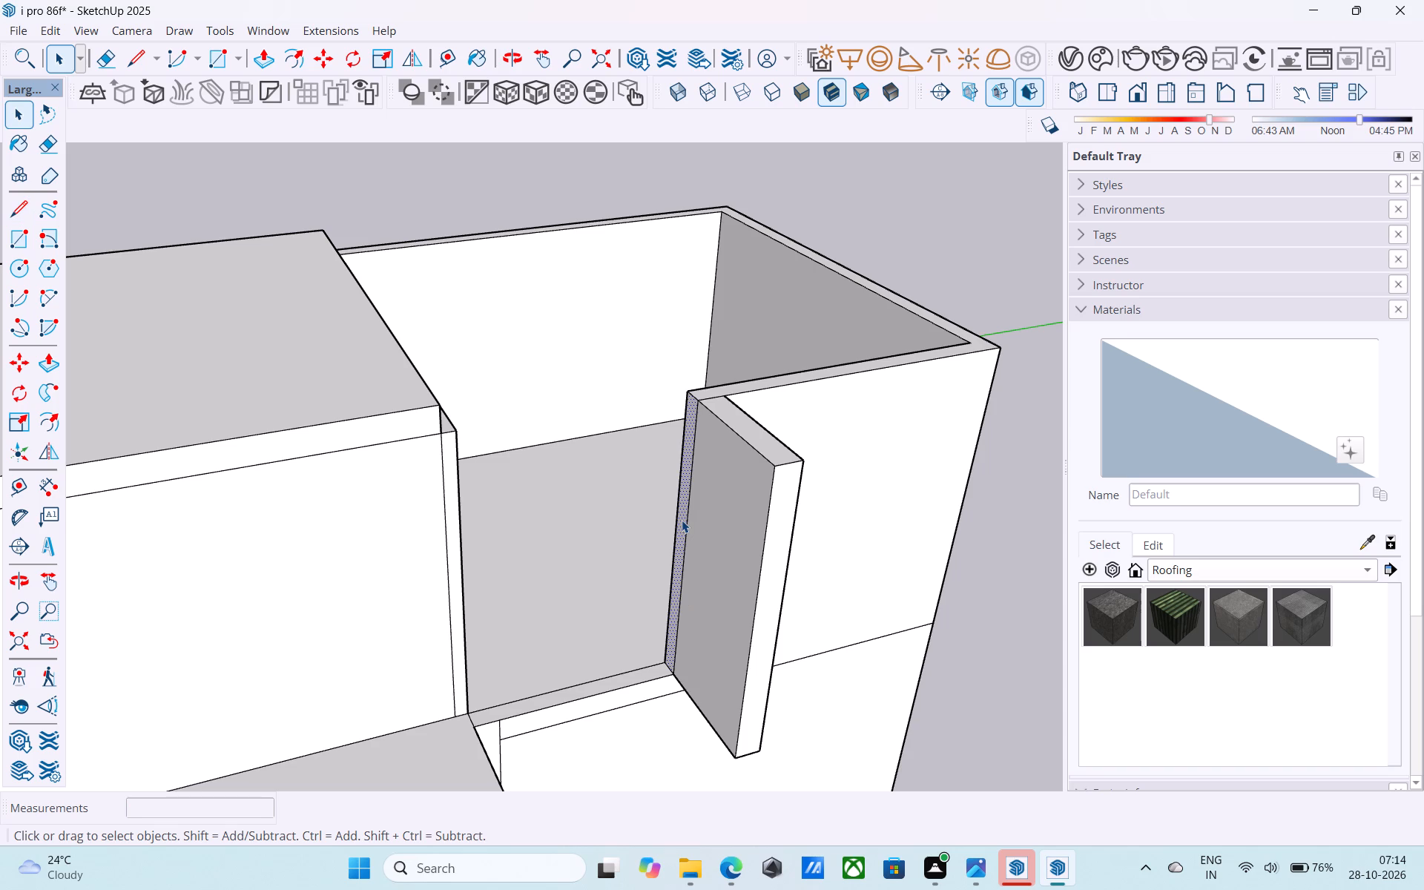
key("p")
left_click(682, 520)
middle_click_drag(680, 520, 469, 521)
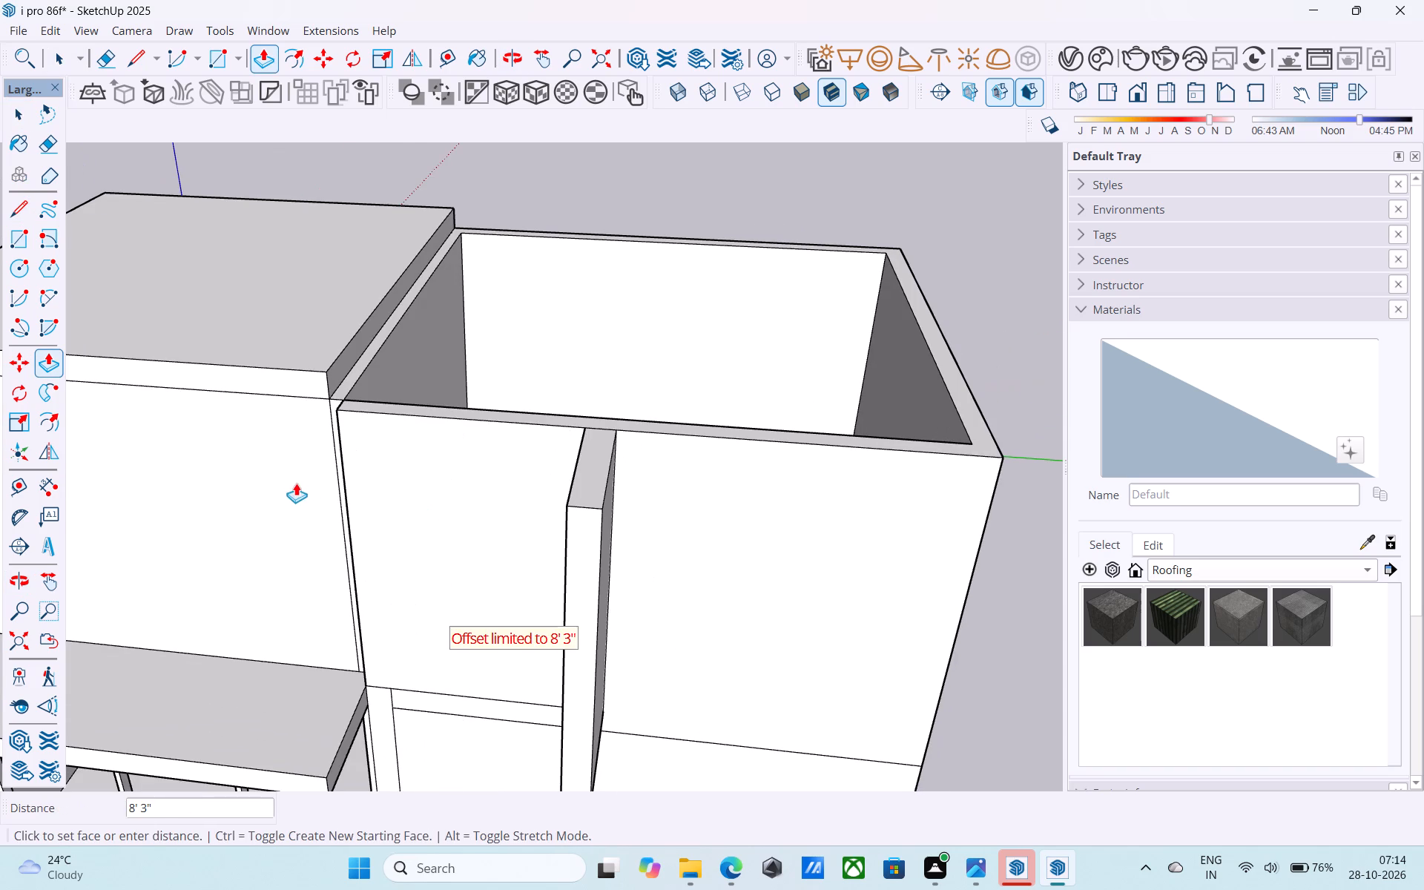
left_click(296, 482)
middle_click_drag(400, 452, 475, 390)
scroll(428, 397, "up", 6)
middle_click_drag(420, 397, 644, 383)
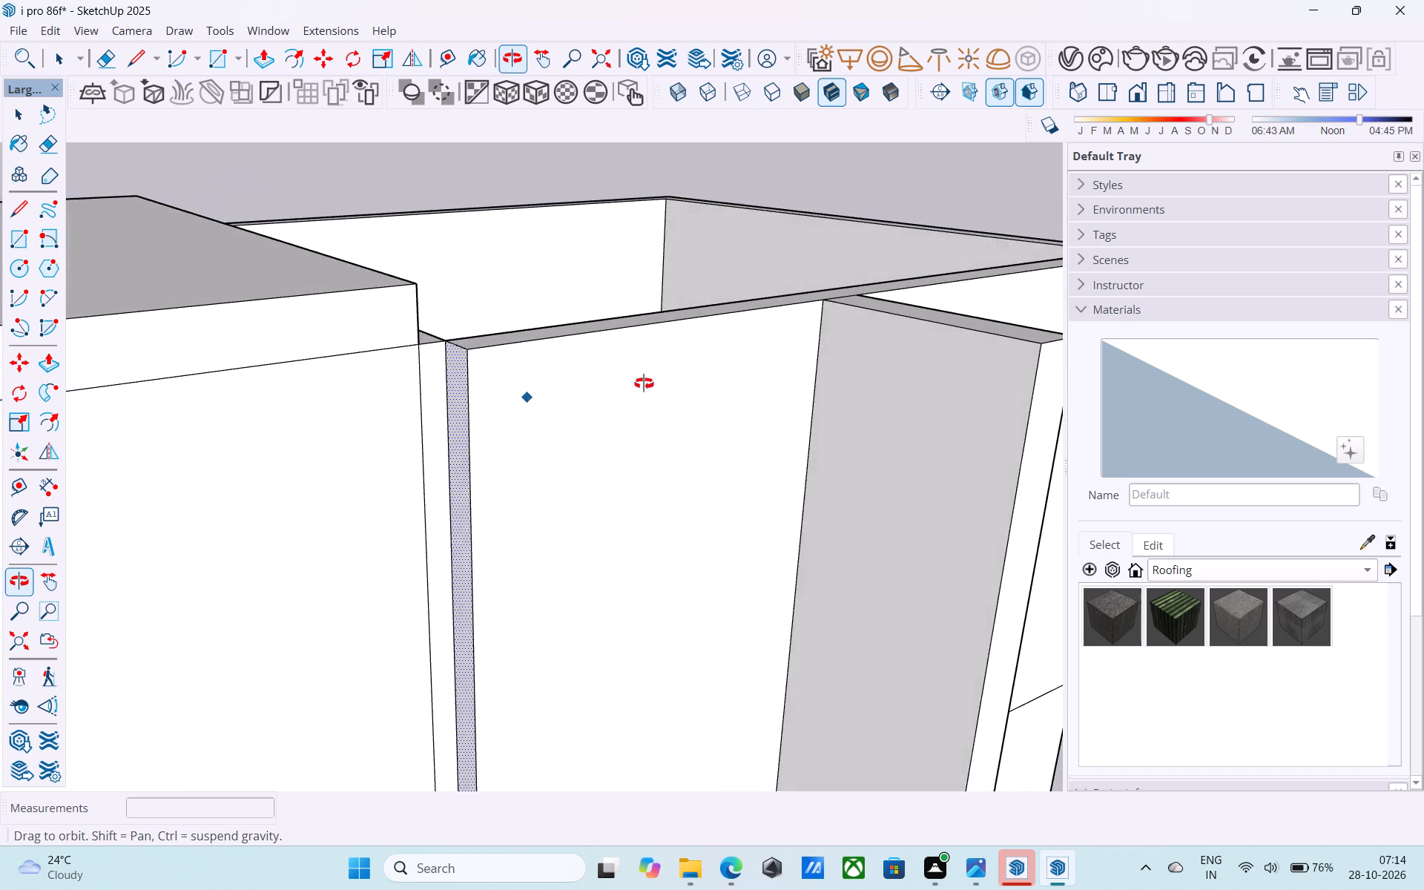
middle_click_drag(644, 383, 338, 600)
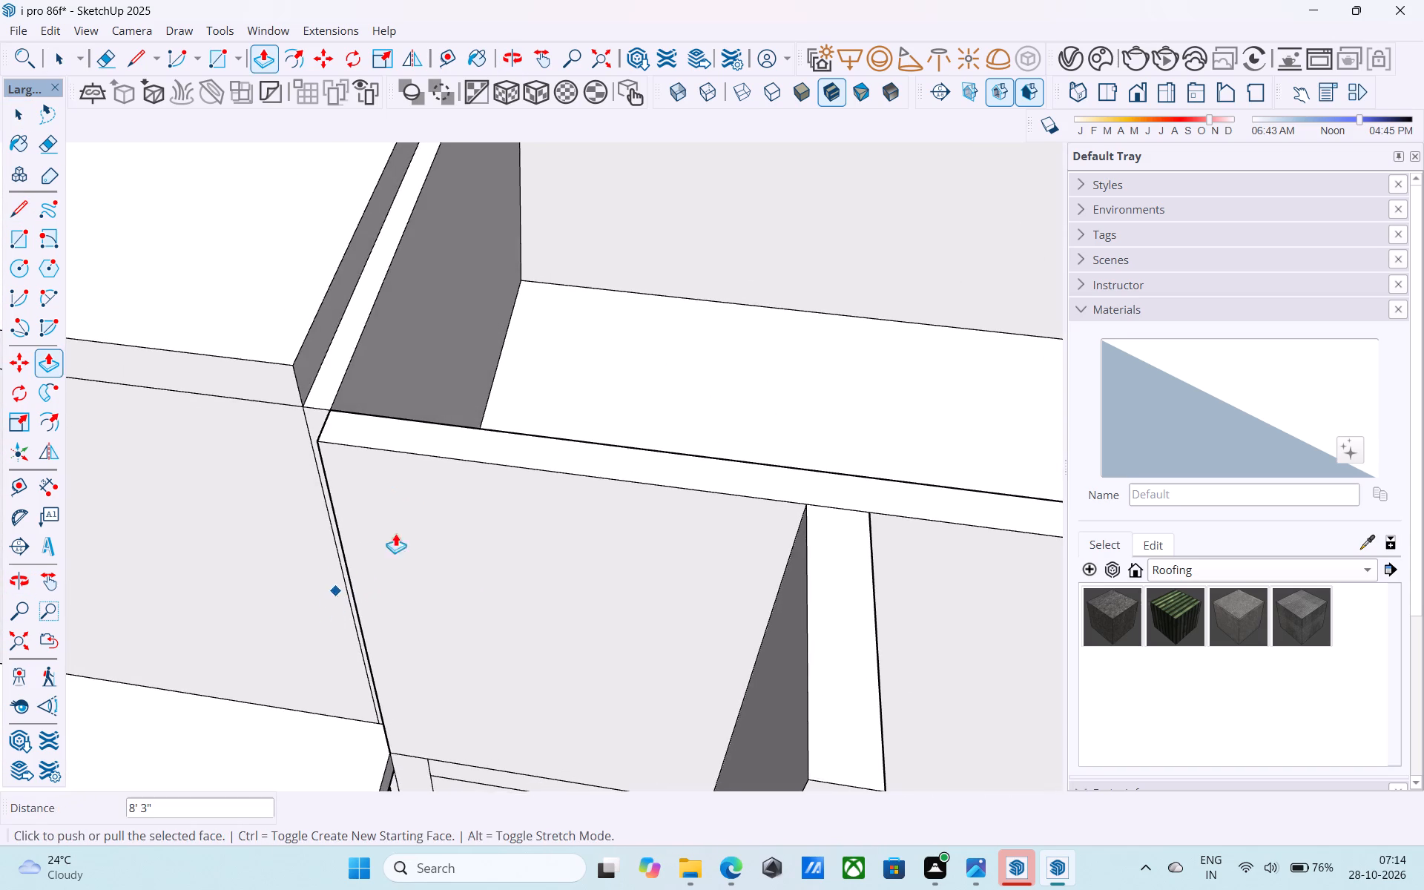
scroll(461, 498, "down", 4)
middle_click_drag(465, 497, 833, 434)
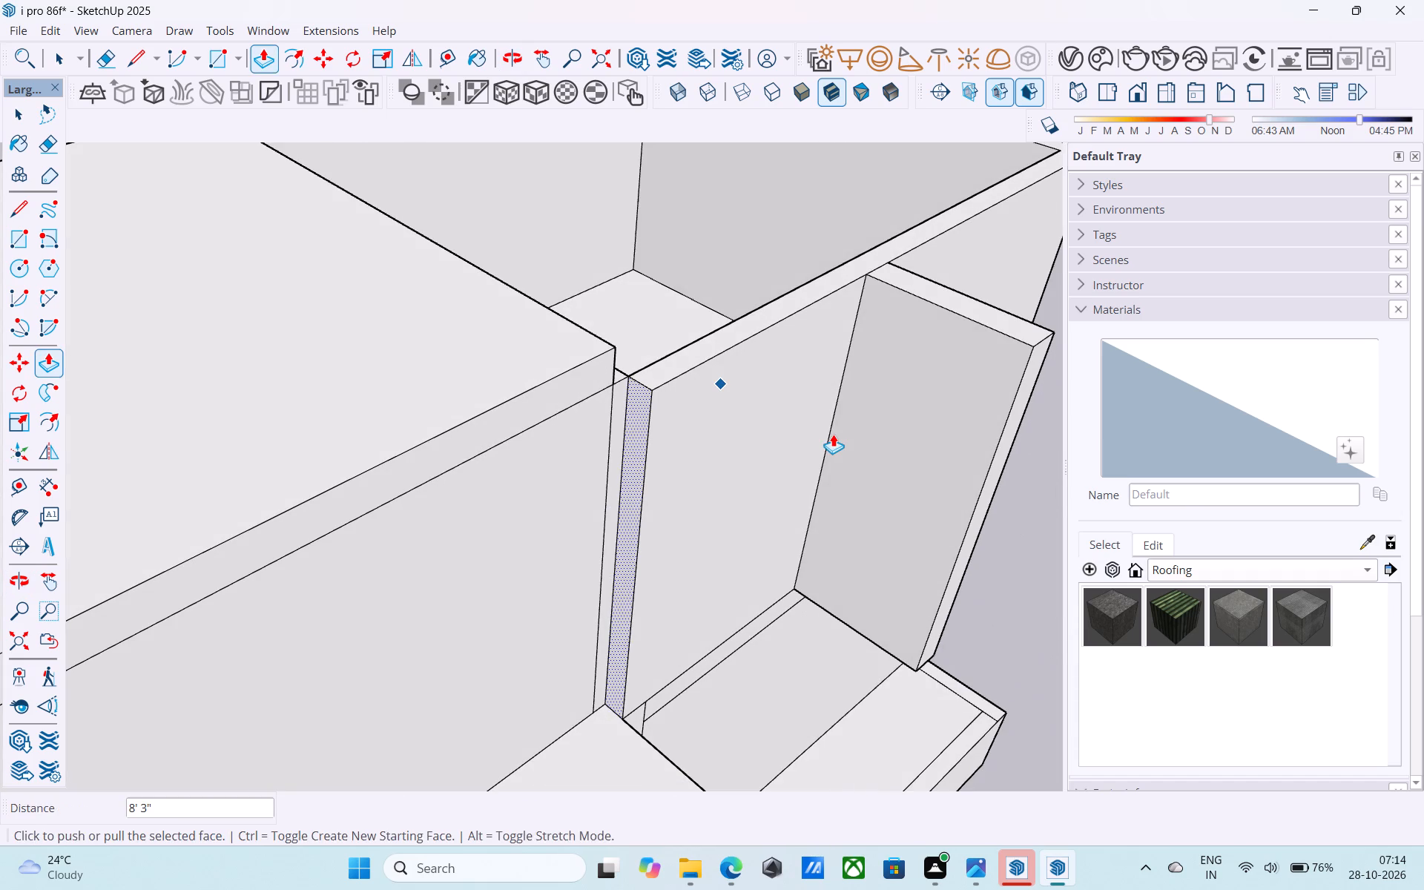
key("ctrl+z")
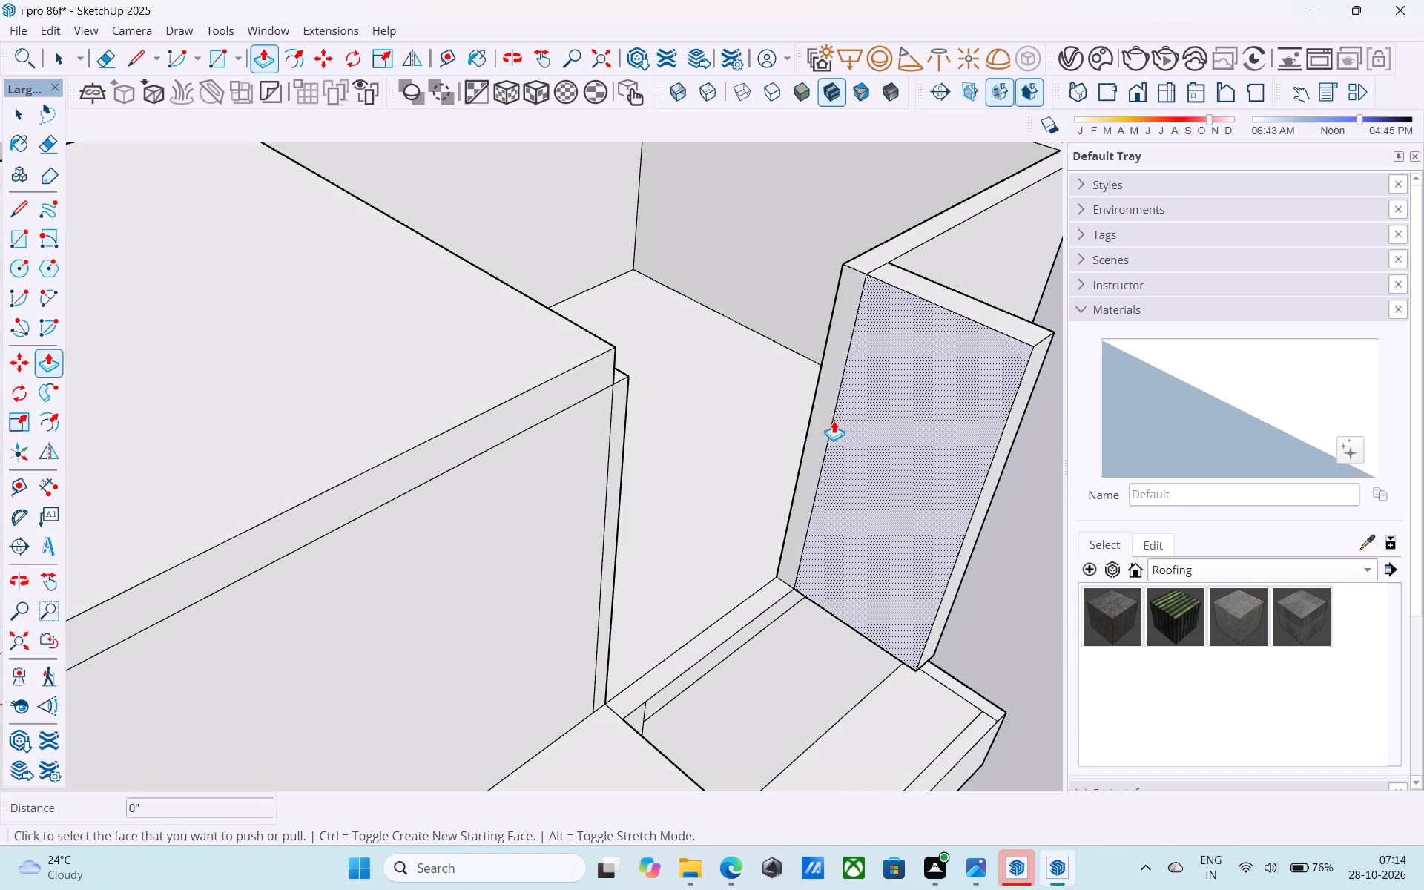
Examine the projecting pier, the upper-storey opening and the overhang from several angles.
middle_click_drag(834, 421, 681, 356)
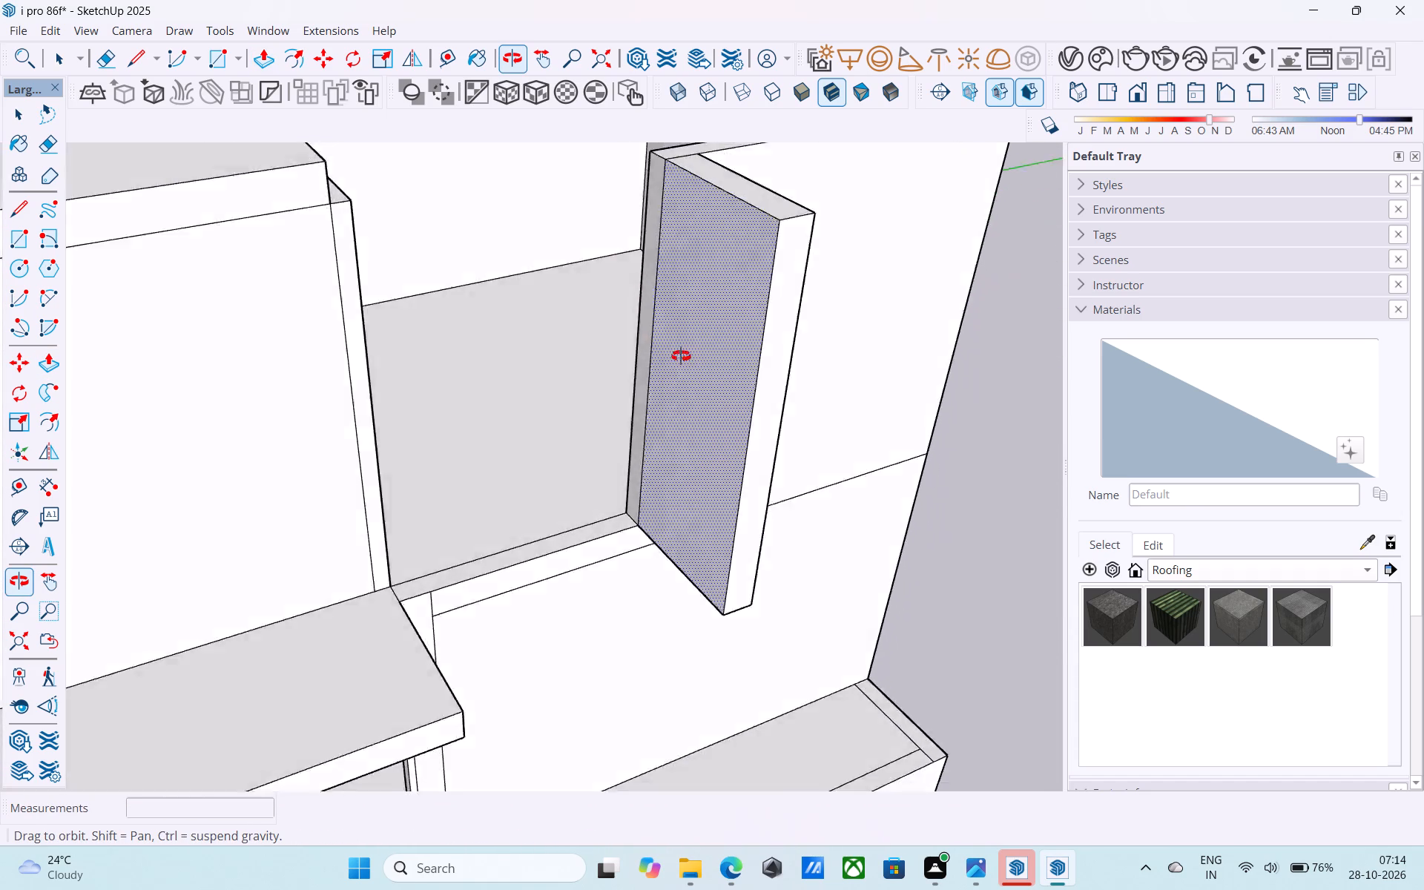
middle_click_drag(681, 356, 1000, 584)
middle_click_drag(861, 451, 502, 375, "shift")
middle_click_drag(502, 374, 542, 329, "shift")
scroll(543, 328, "down", 5)
middle_click_drag(543, 328, 673, 290, "shift")
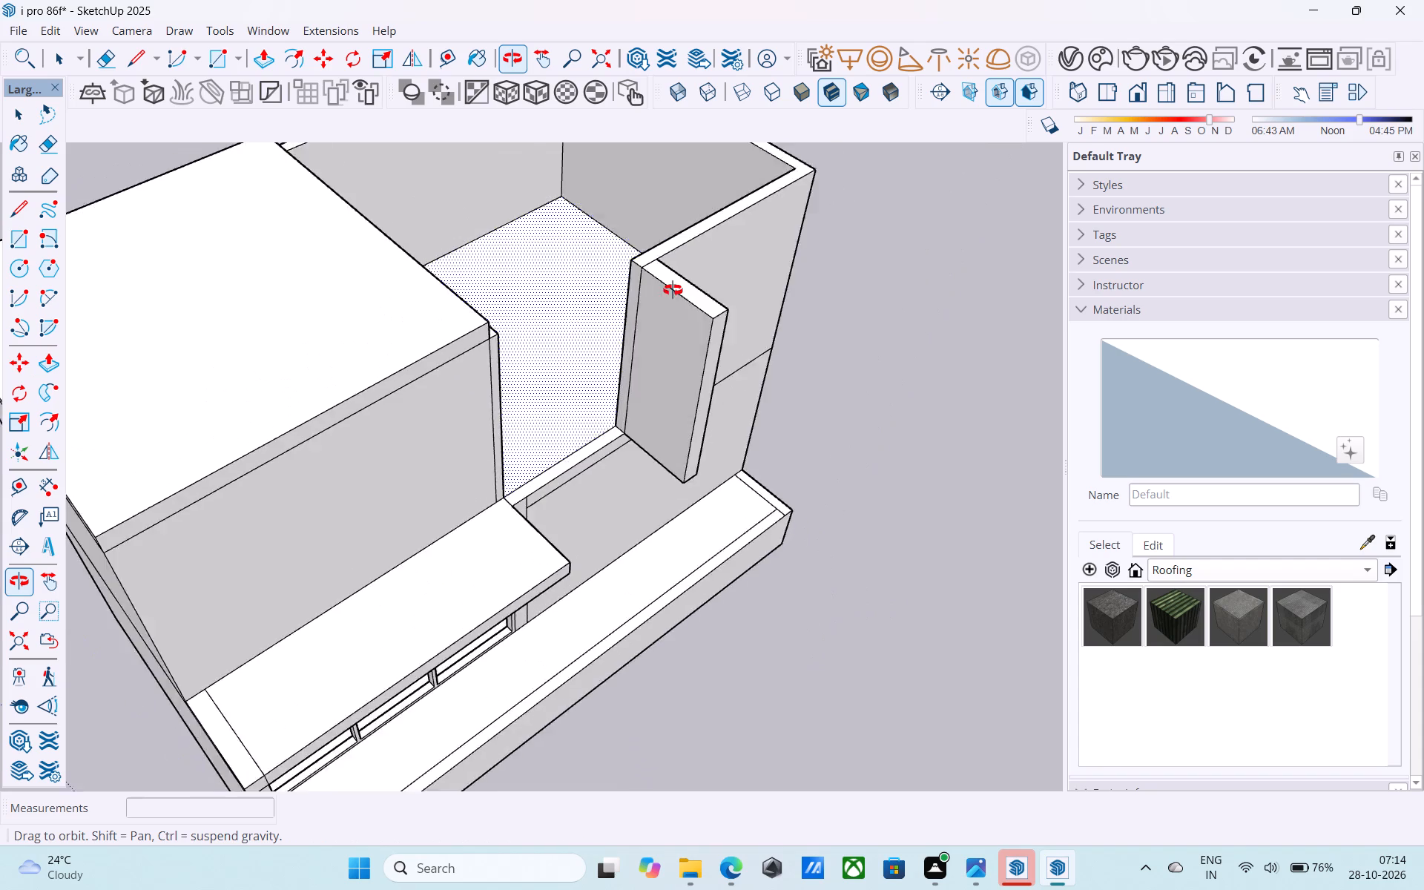
middle_click_drag(673, 290, 969, 322, "shift")
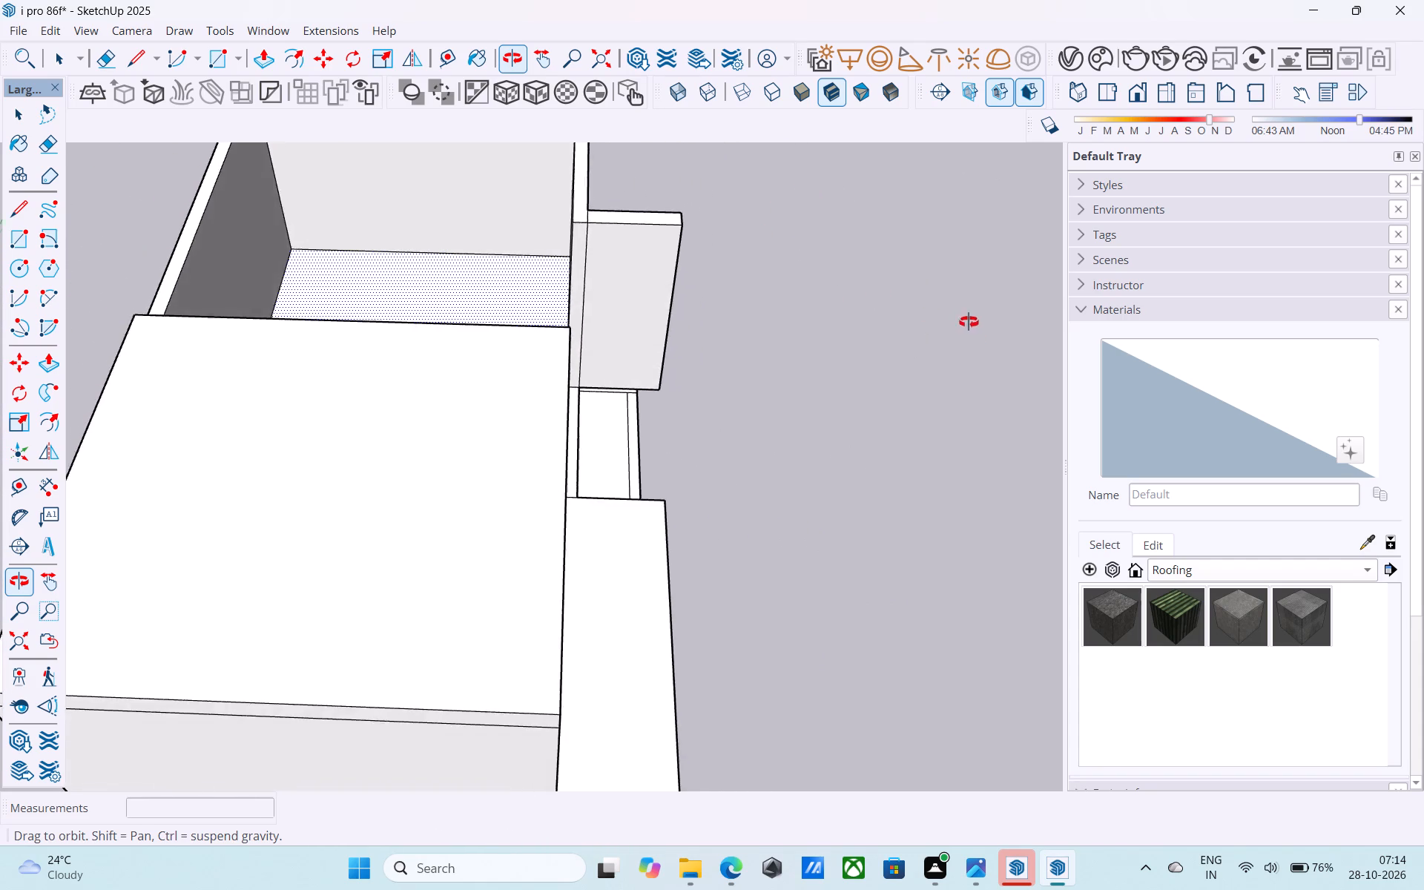
middle_click_drag(969, 322, 359, 355, "shift")
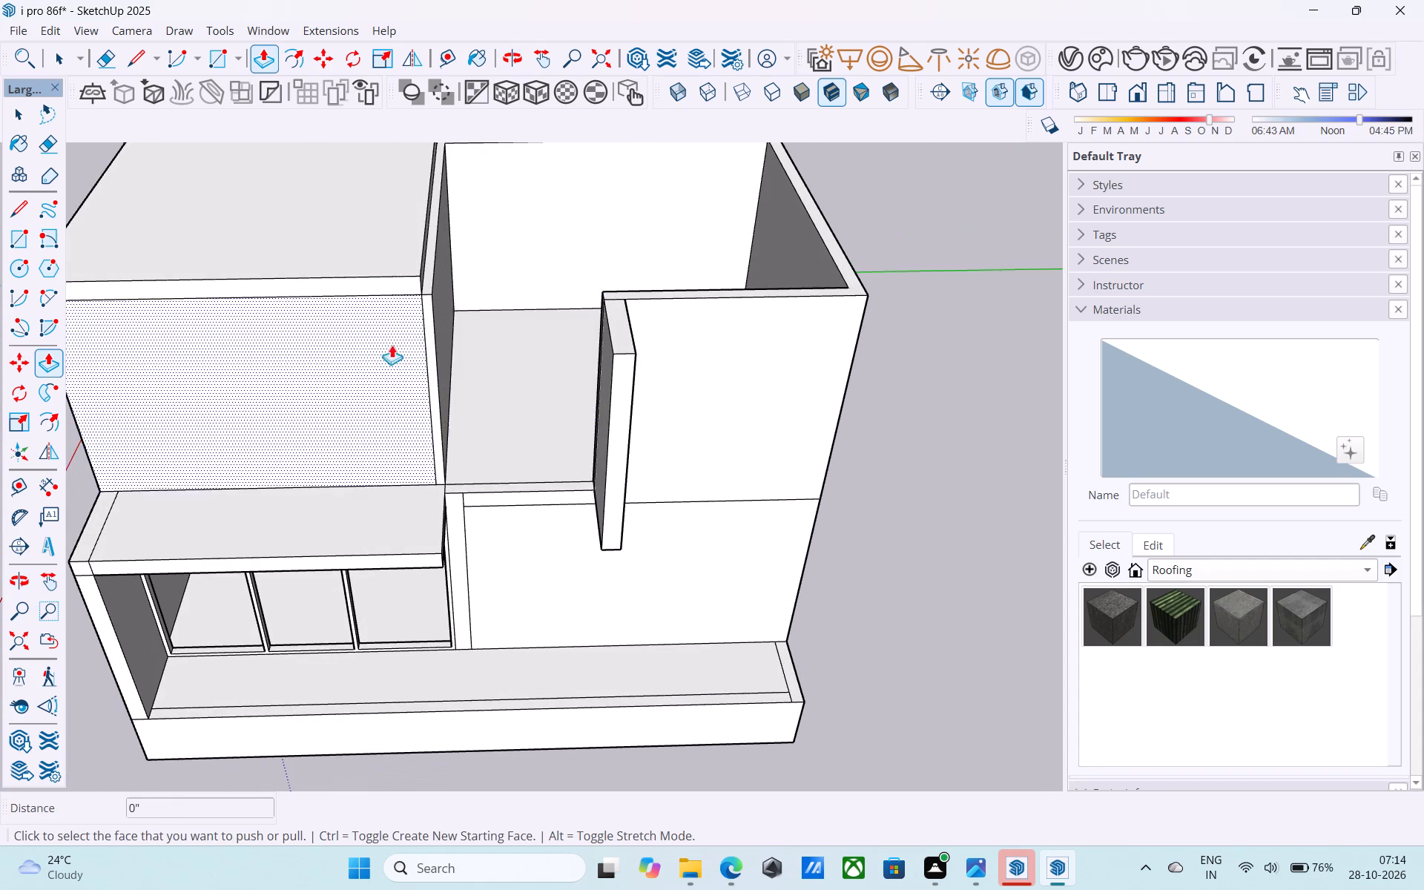
middle_click_drag(561, 333, 362, 363, "shift")
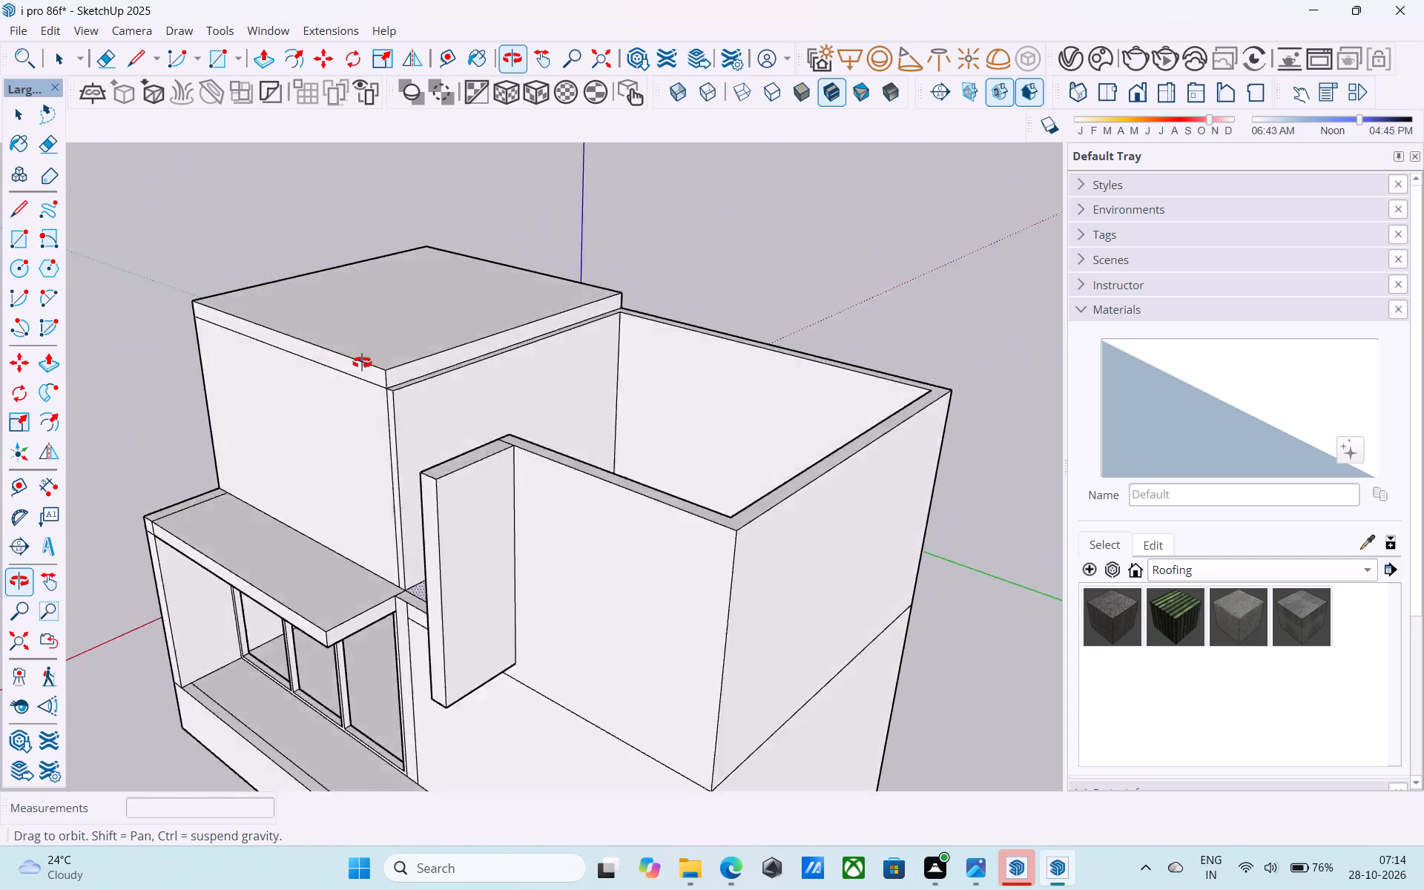
middle_click_drag(362, 363, 952, 378, "shift")
key("space")
scroll(788, 446, "up", 3)
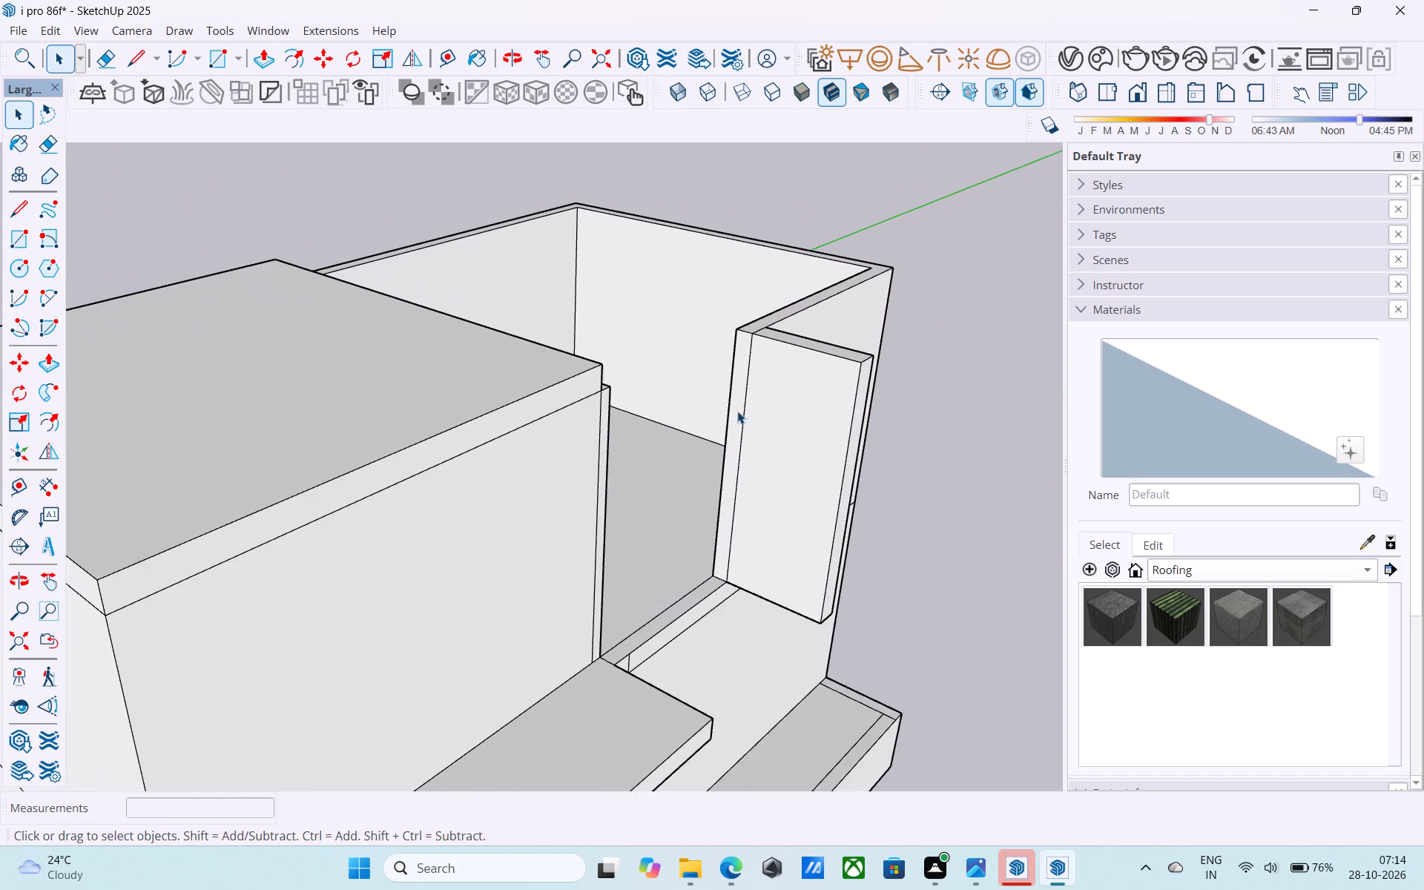
scroll(731, 409, "up", 3)
scroll(731, 408, "down", 4)
middle_click_drag(731, 408, 959, 520)
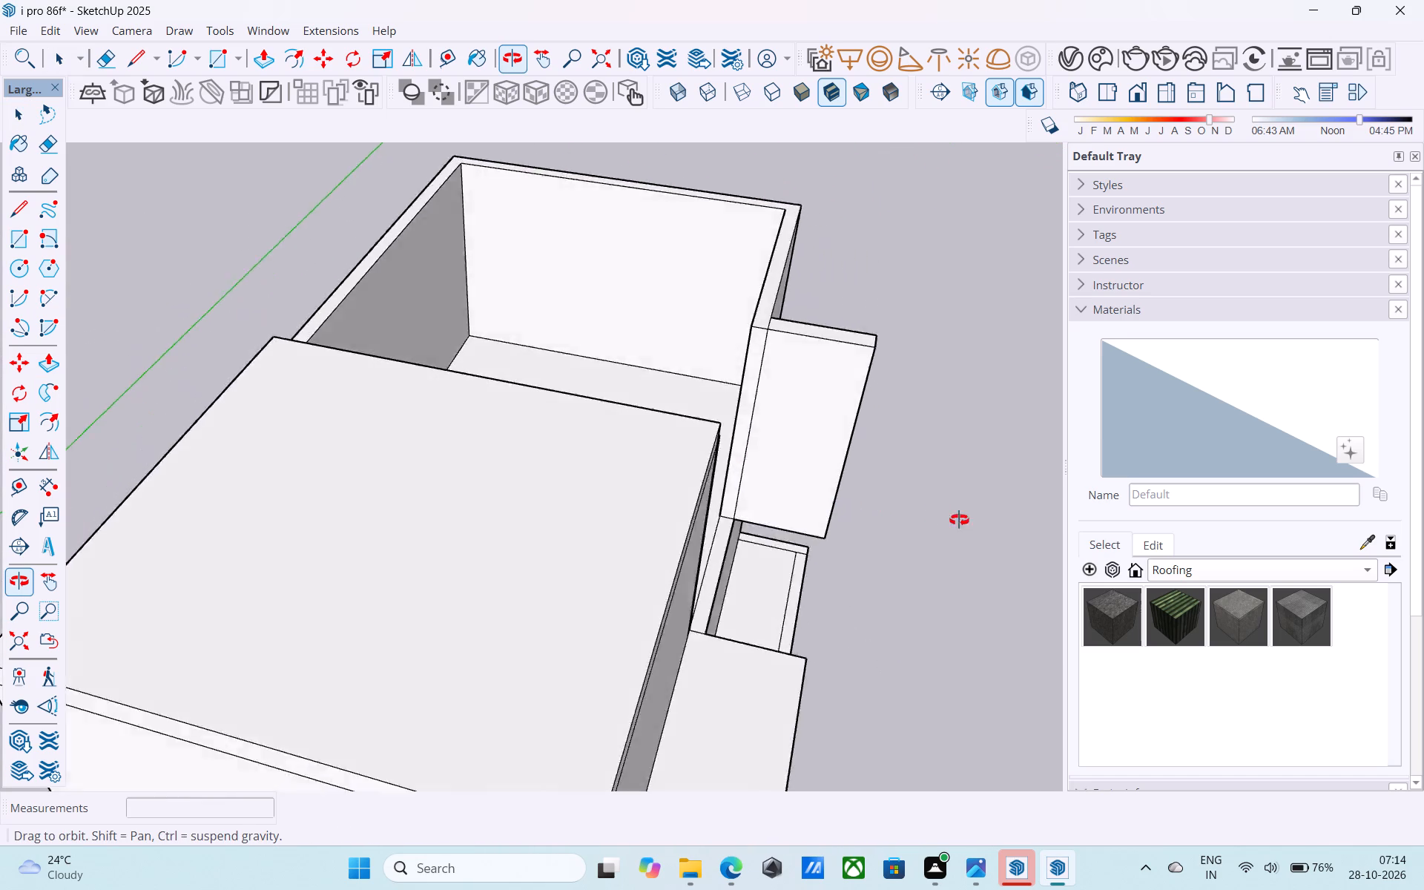
middle_click_drag(959, 520, 860, 489)
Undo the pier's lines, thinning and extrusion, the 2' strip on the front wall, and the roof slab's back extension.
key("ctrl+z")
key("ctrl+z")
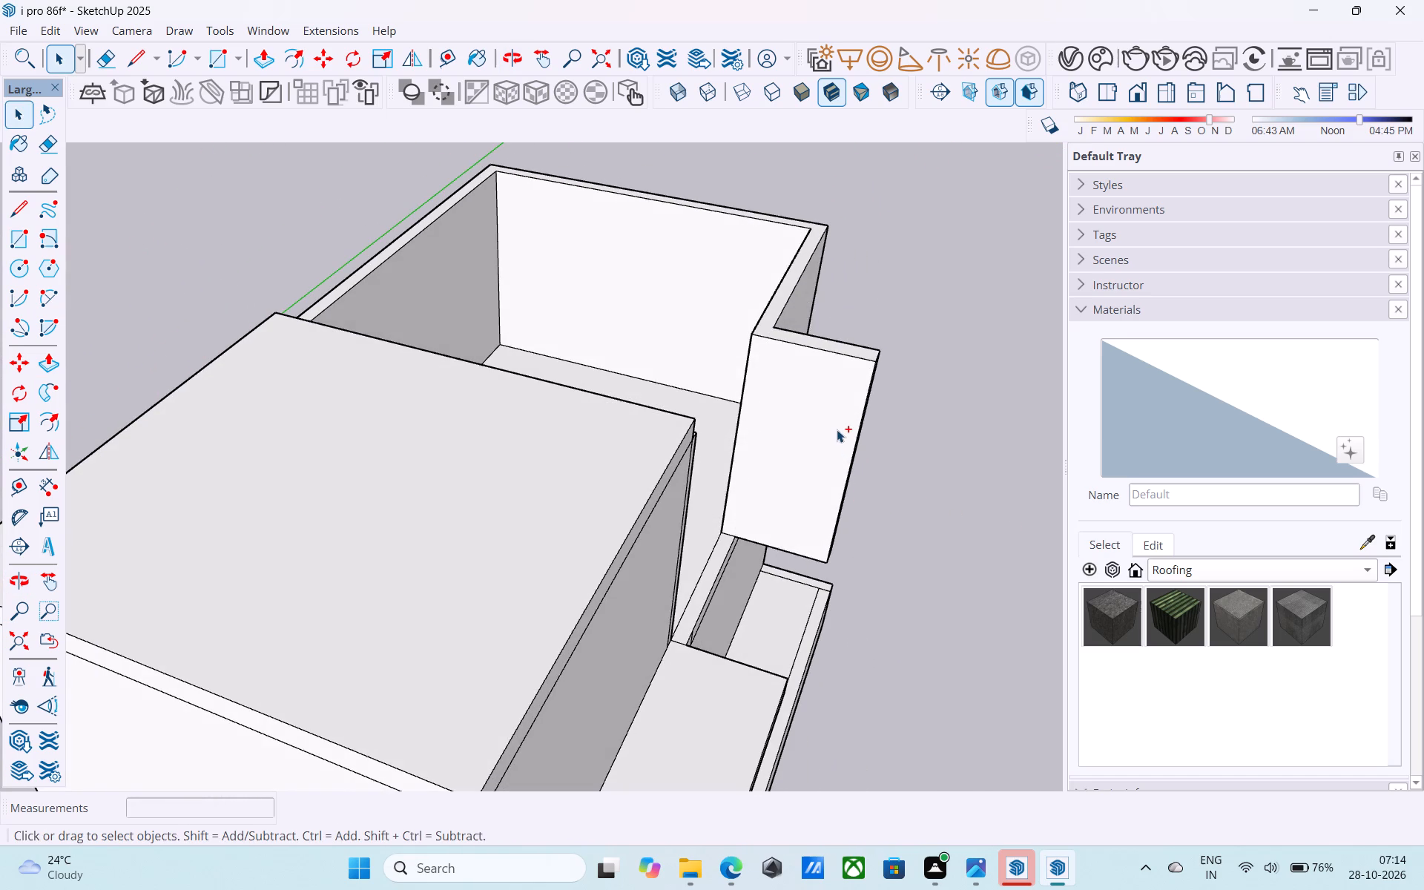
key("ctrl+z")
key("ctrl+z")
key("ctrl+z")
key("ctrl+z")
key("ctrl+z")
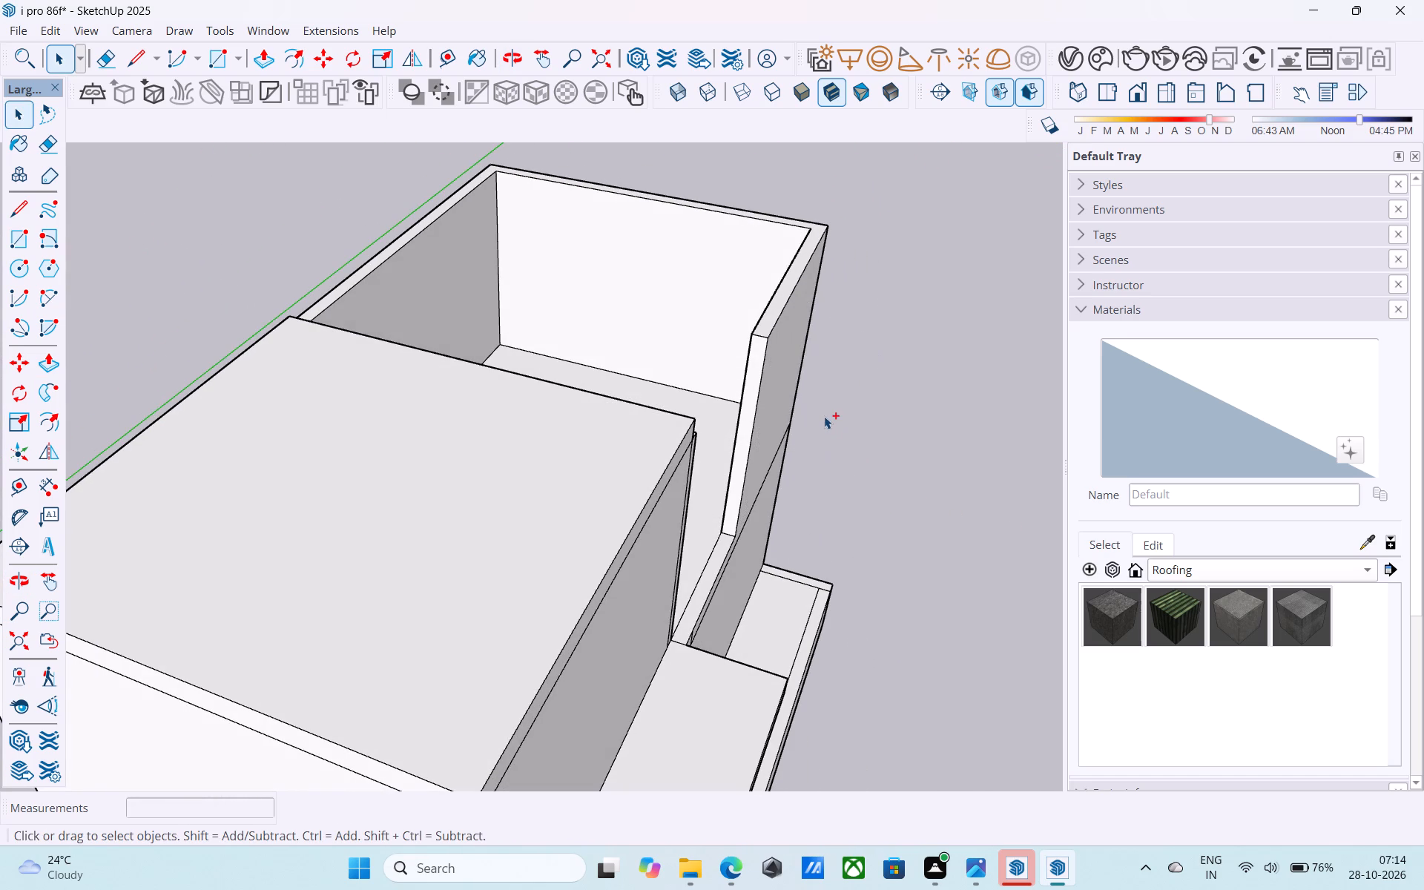
Push/Pull the end face of the unroofed half's front wall back to the side wall, removing that wall segment.
scroll(754, 405, "up", 3)
left_click(751, 400)
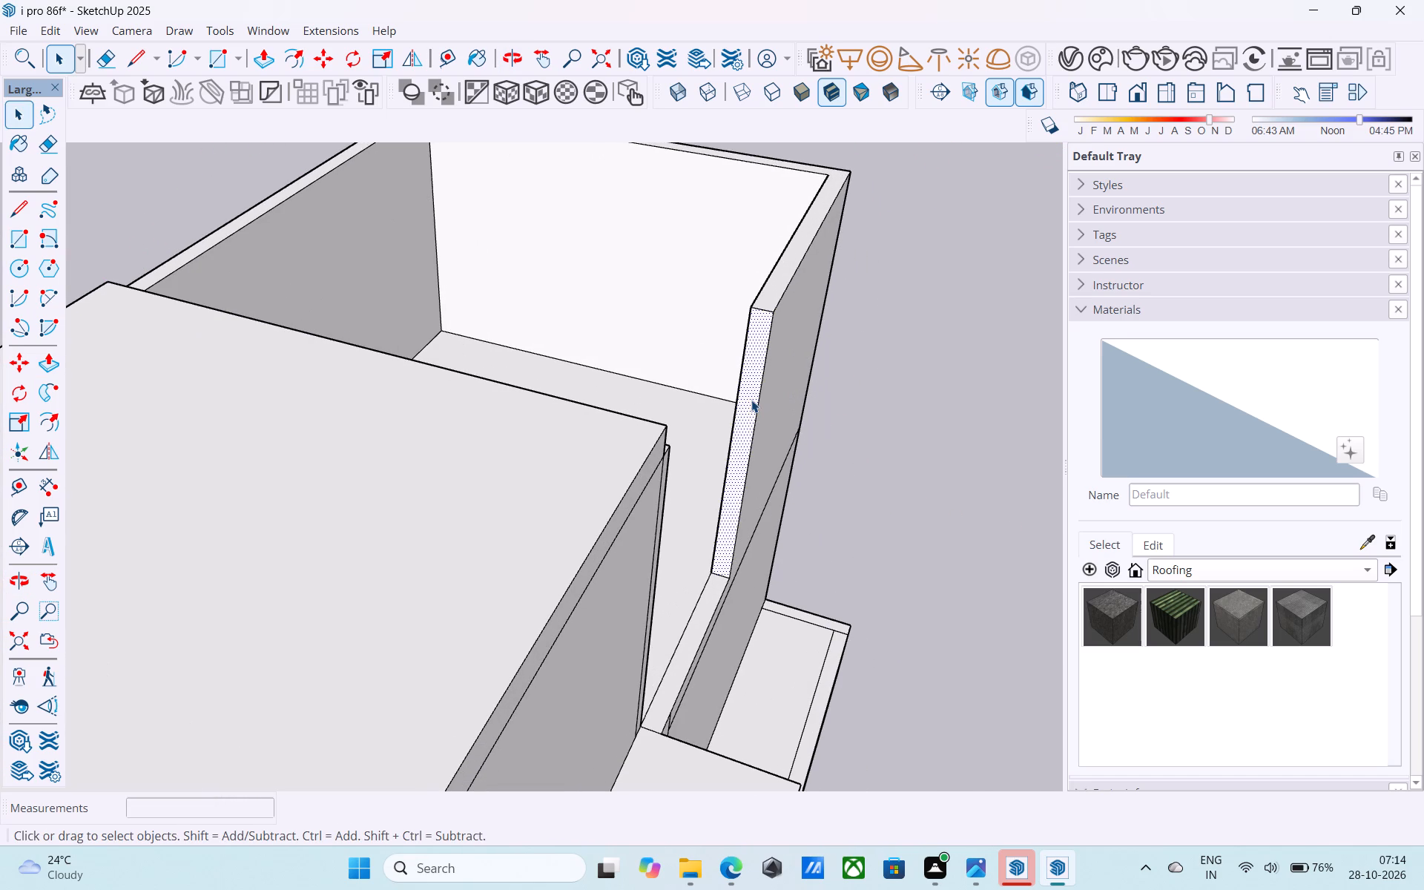
key("p")
left_click(751, 400)
left_click(763, 234)
key("v")
key("space")
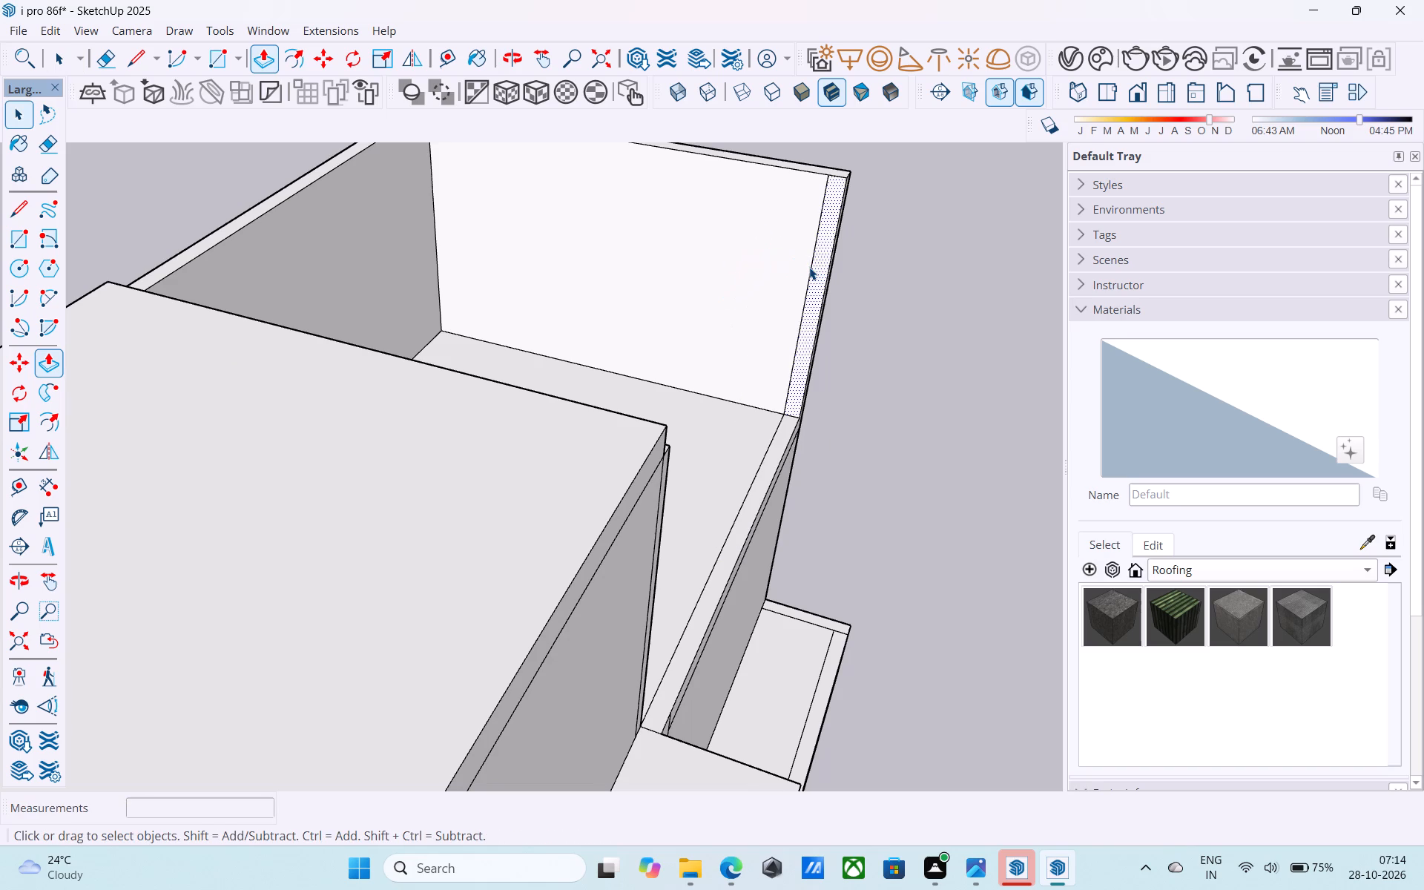
Copy the vertical inner edge of the side wall's front end 6" inward along the wall.
left_click(809, 267)
key("m")
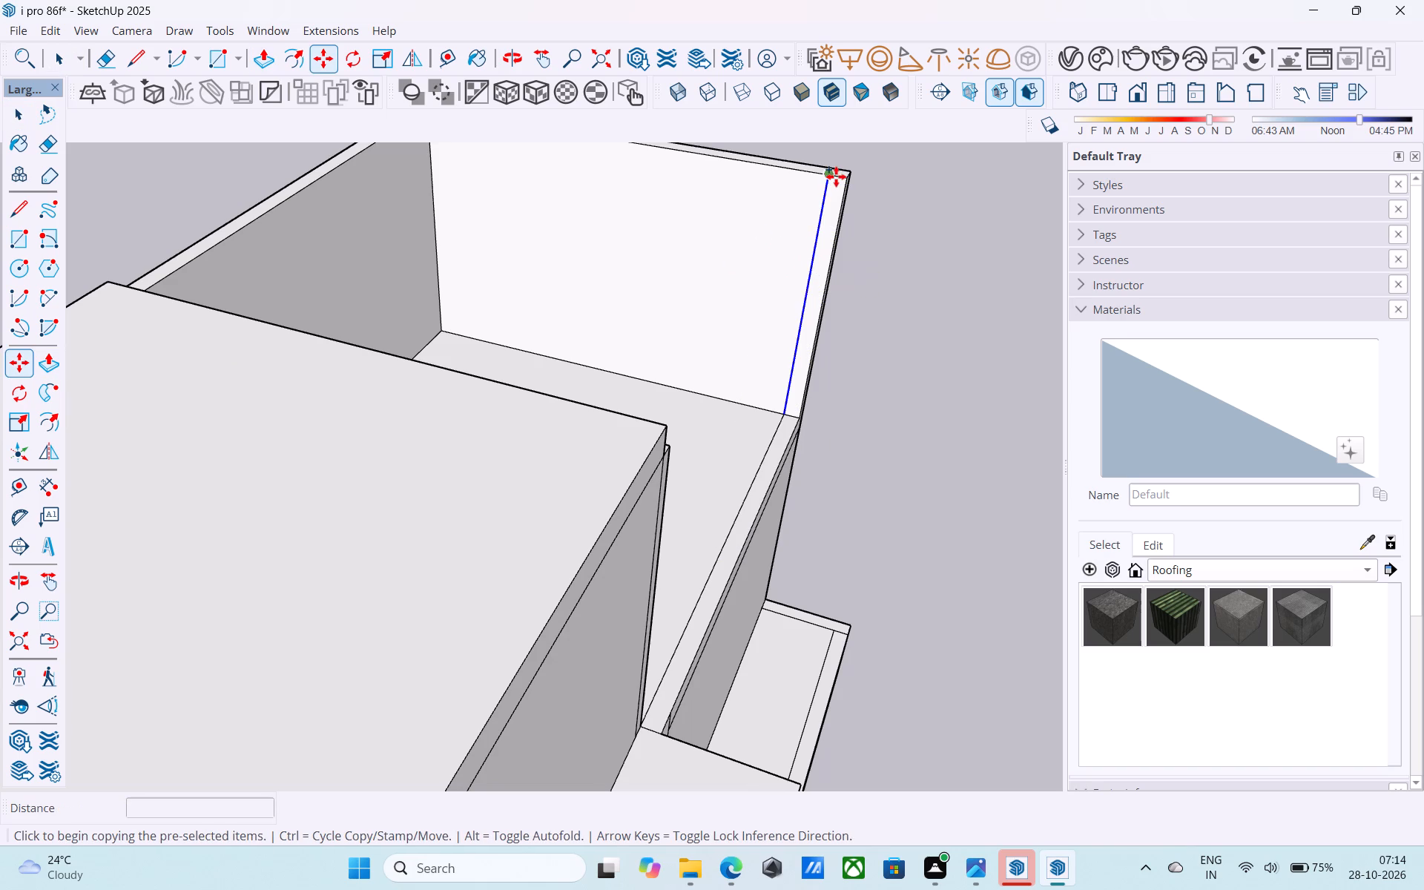
left_click(836, 176)
type("6\"")
key("Return")
key("space")
Push/Pull the 6" strip 20' 3" across to the opposite partition wall, forming a recessed front wall.
left_click(817, 202)
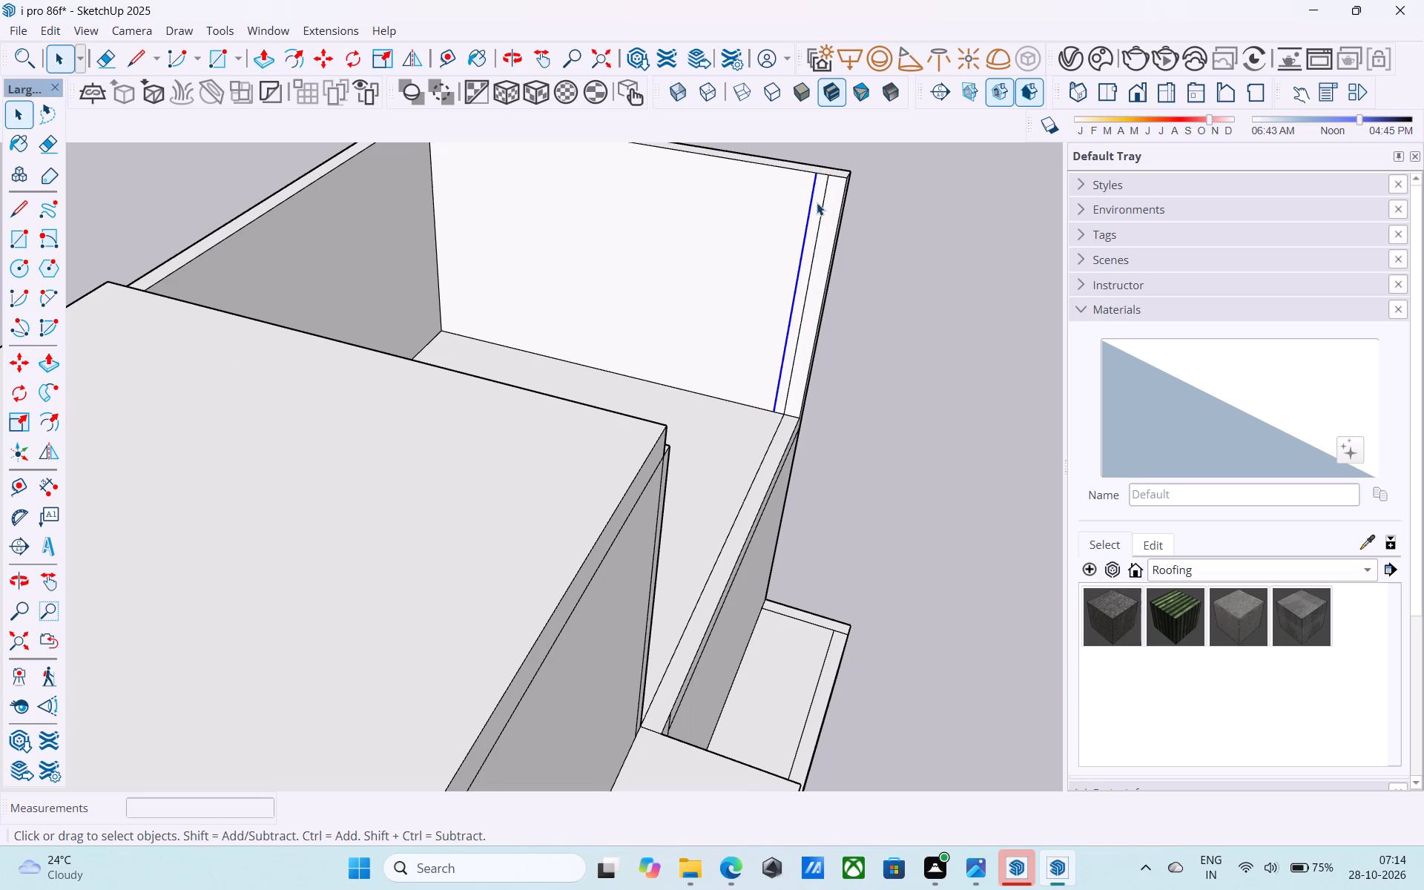
key("p")
left_click(817, 202)
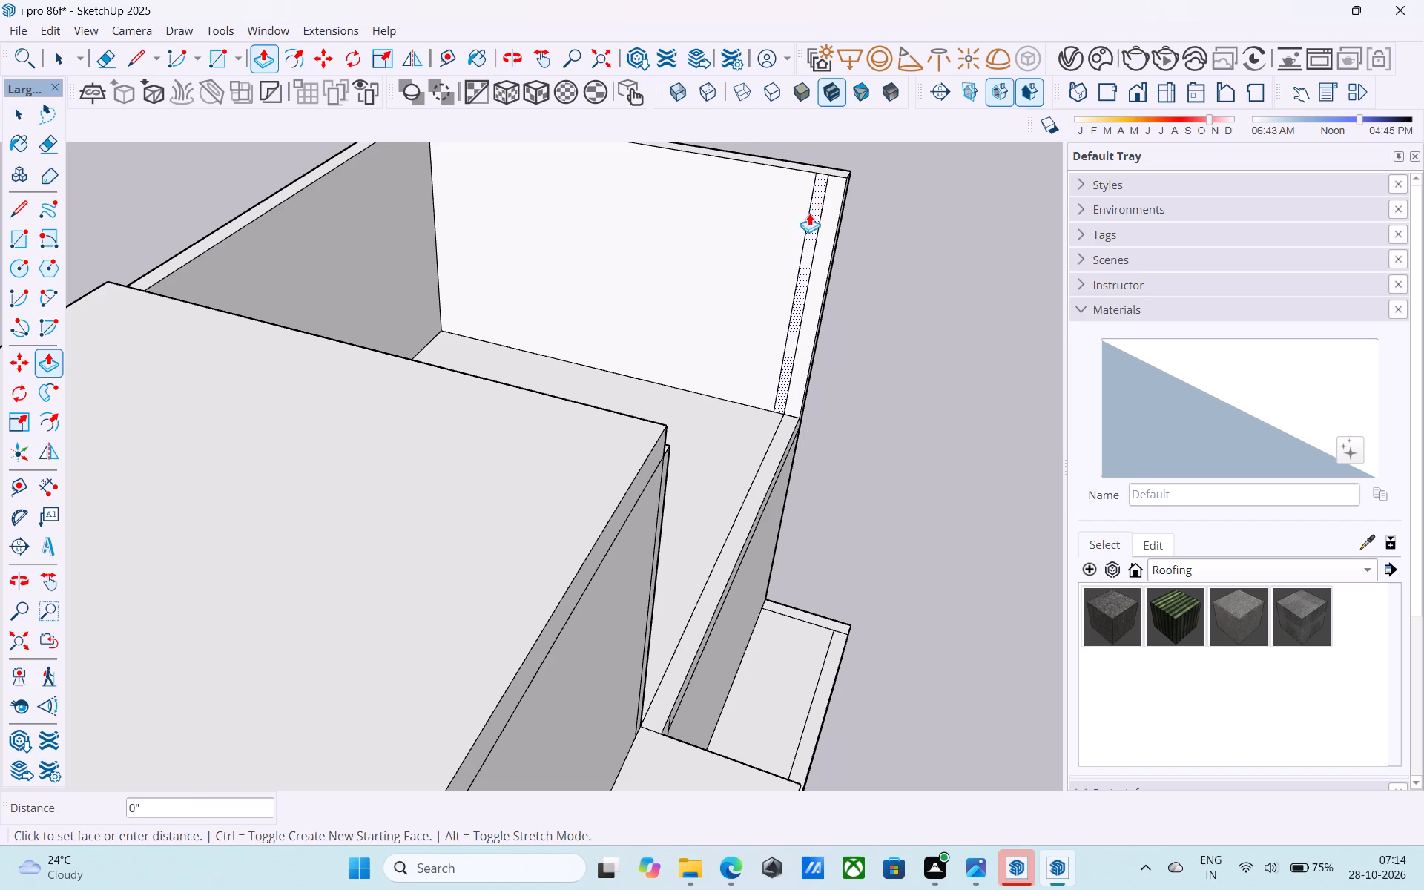
middle_click_drag(780, 274, 70, 379)
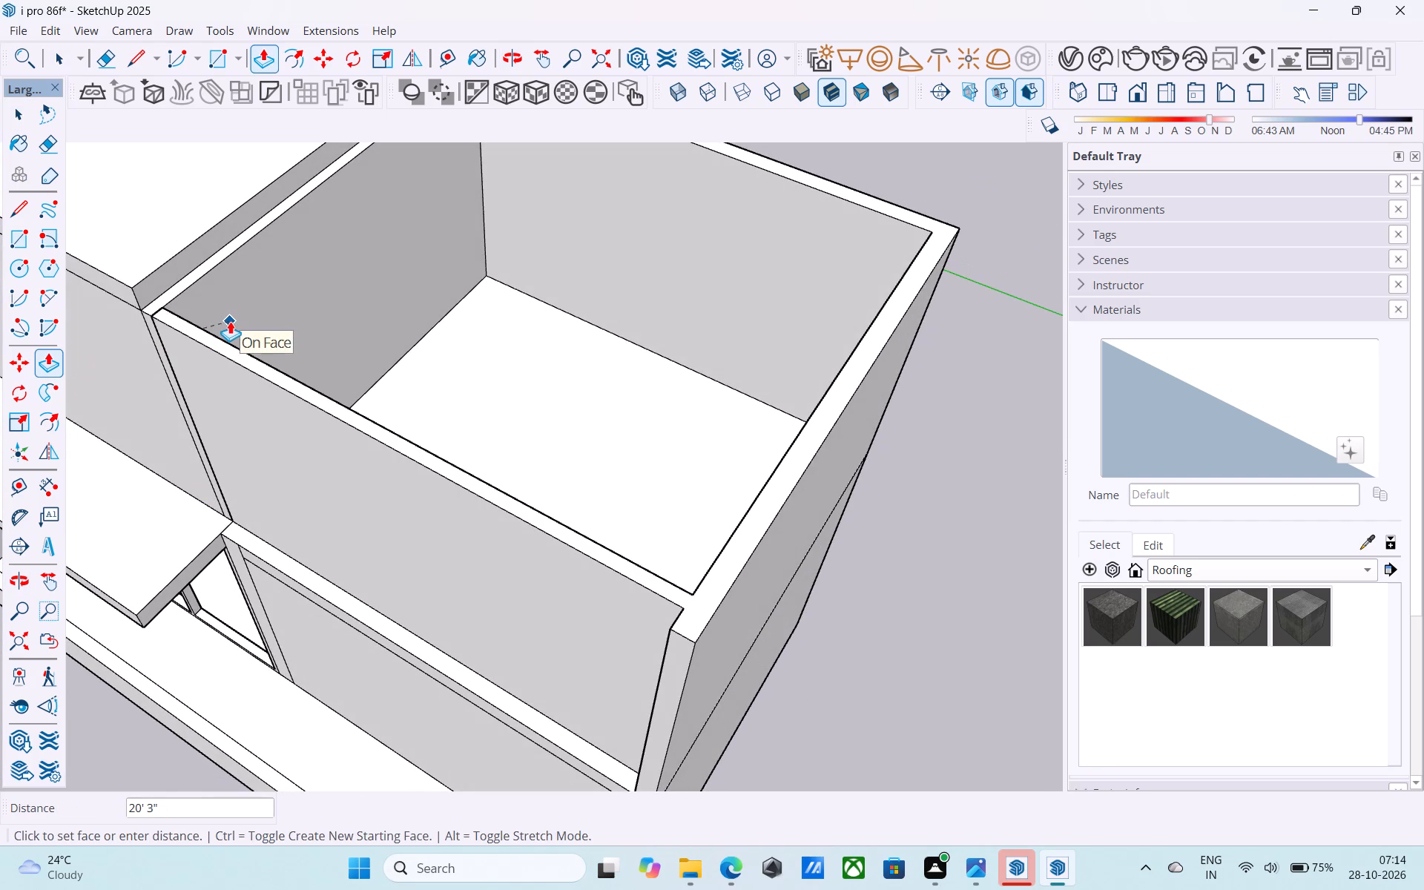
left_click(230, 321)
Copy the vertical edge where the recessed upper front wall meets the outer side wall 12' along the wall towards the partition.
scroll(306, 340, "down", 4)
middle_click_drag(306, 340, 653, 216, "shift")
middle_click_drag(654, 219, 570, 182, "shift")
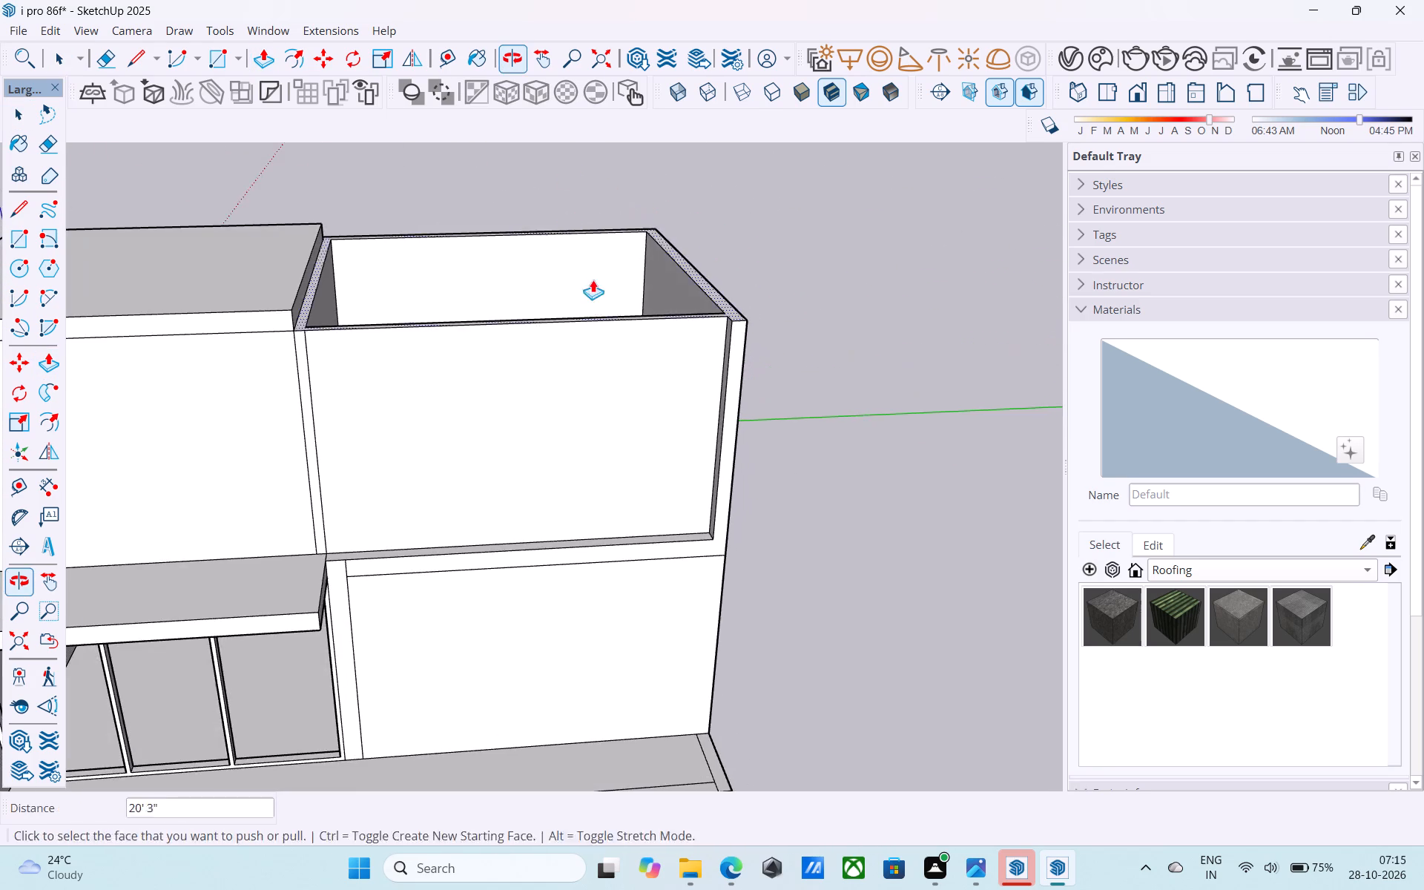
middle_click_drag(596, 295, 712, 378)
scroll(734, 367, "up", 4)
key("space")
left_click(759, 310)
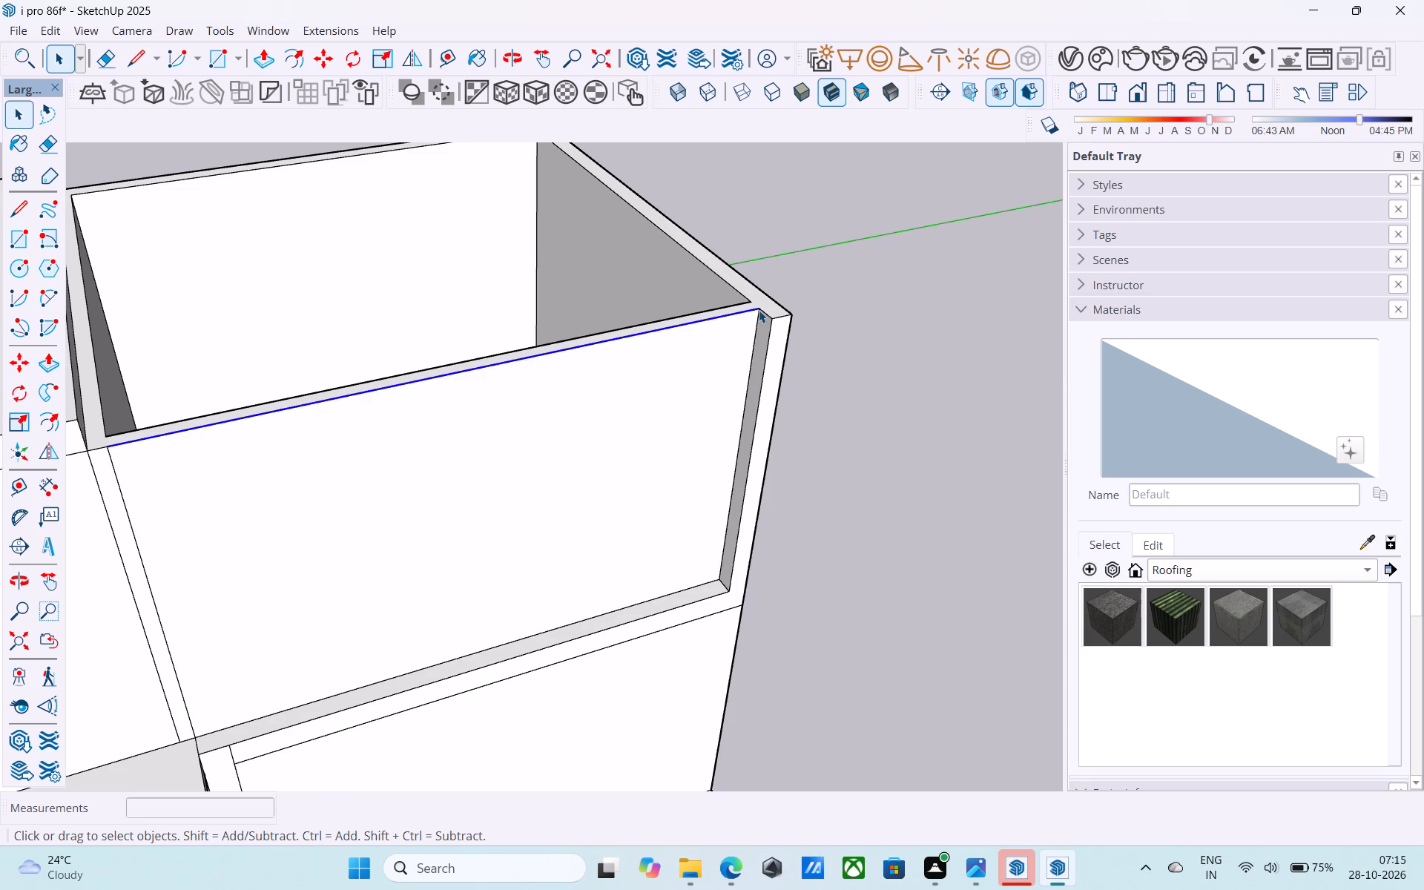
left_click(760, 312)
left_click(757, 318)
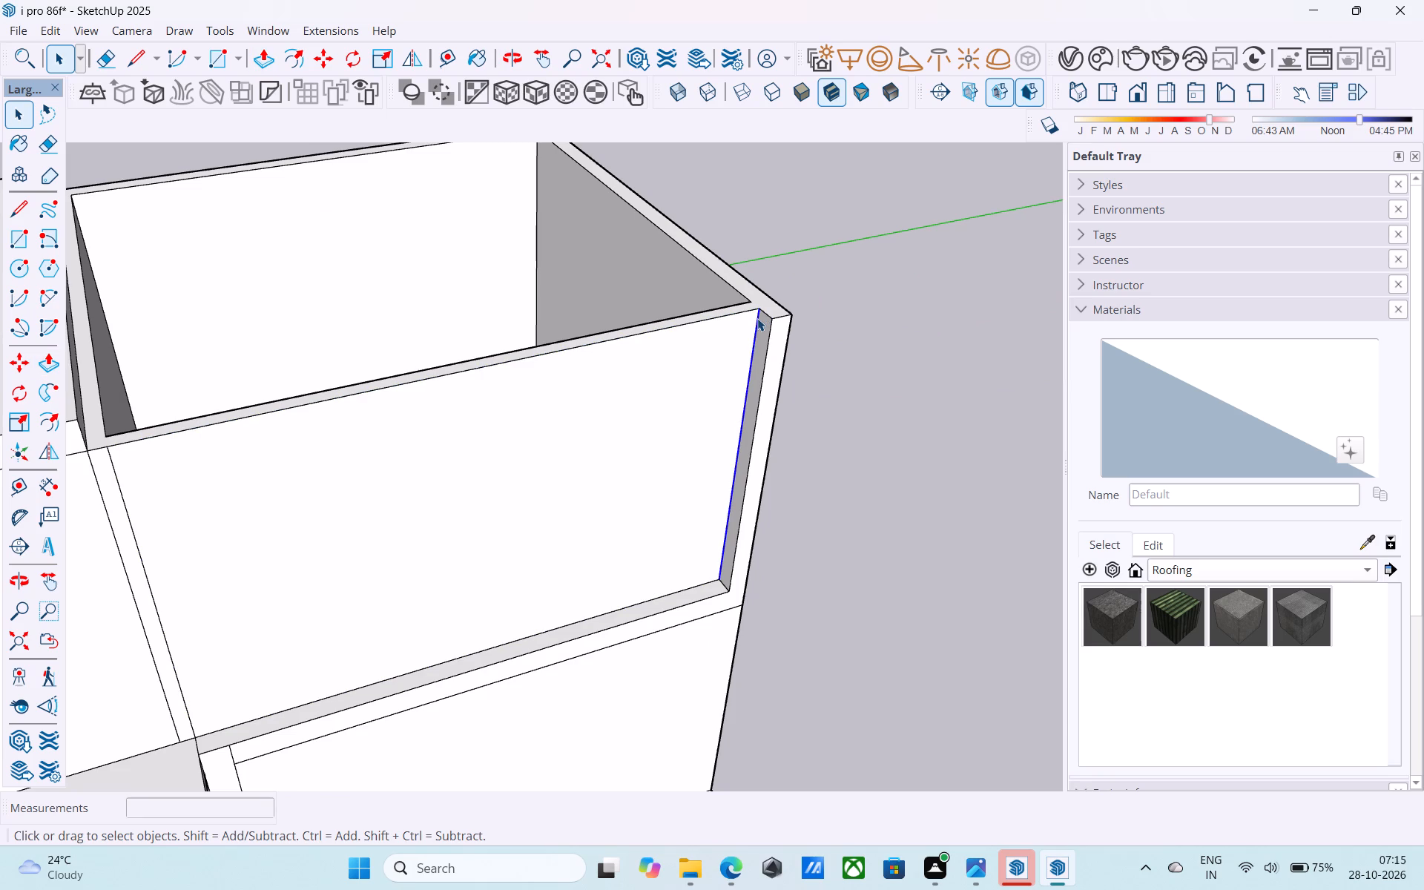
key("m")
left_click(756, 313)
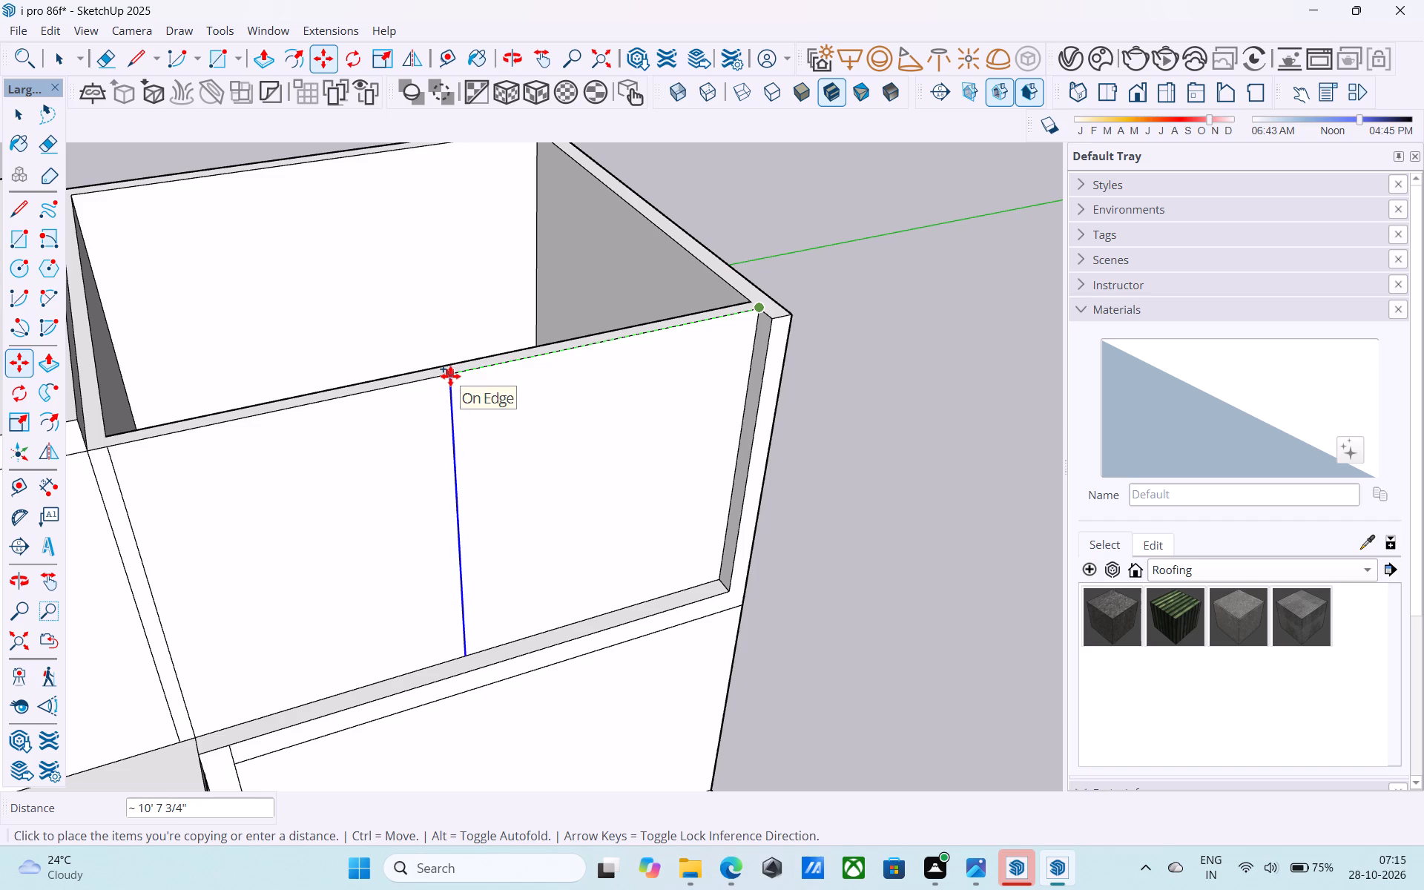
type("12'")
key("Return")
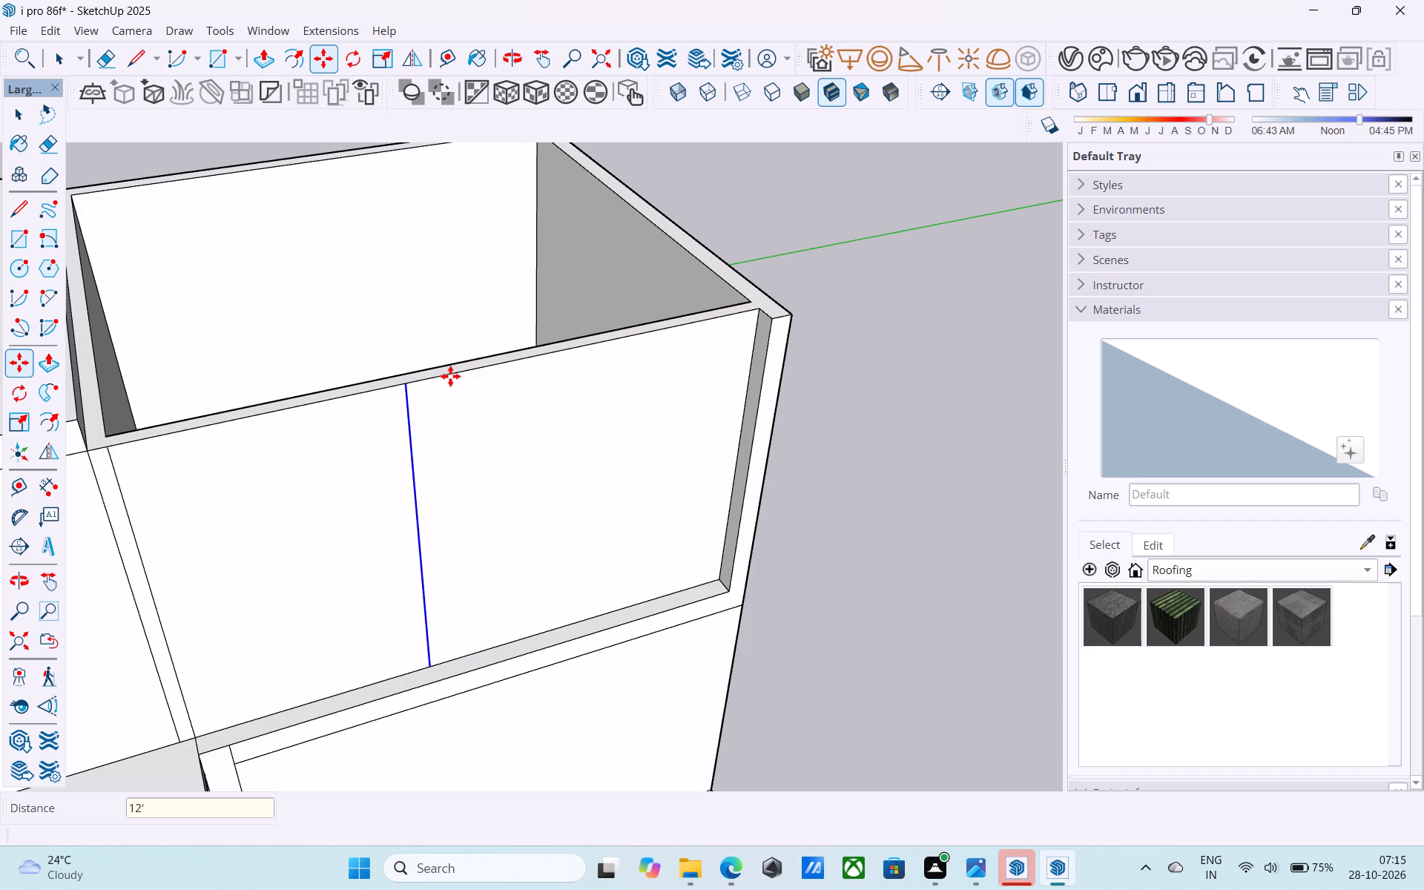
Copy the new vertical line on the recessed front wall 1' further towards the partition.
scroll(401, 372, "down", 12)
middle_click_drag(467, 424, 345, 289)
scroll(398, 352, "up", 5)
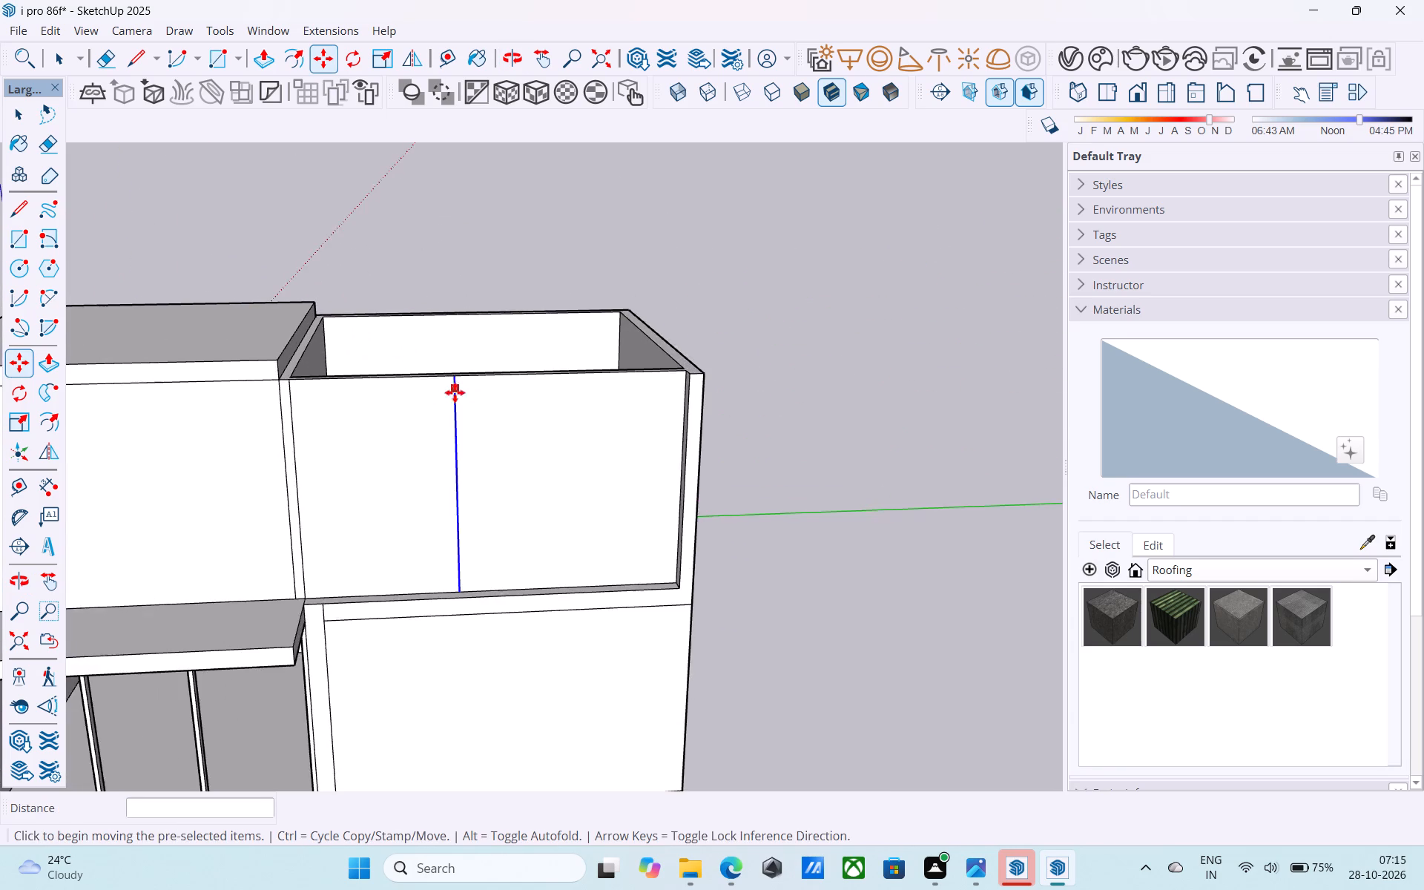
middle_click_drag(454, 393, 407, 492)
scroll(432, 455, "up", 3)
key("space")
key("m")
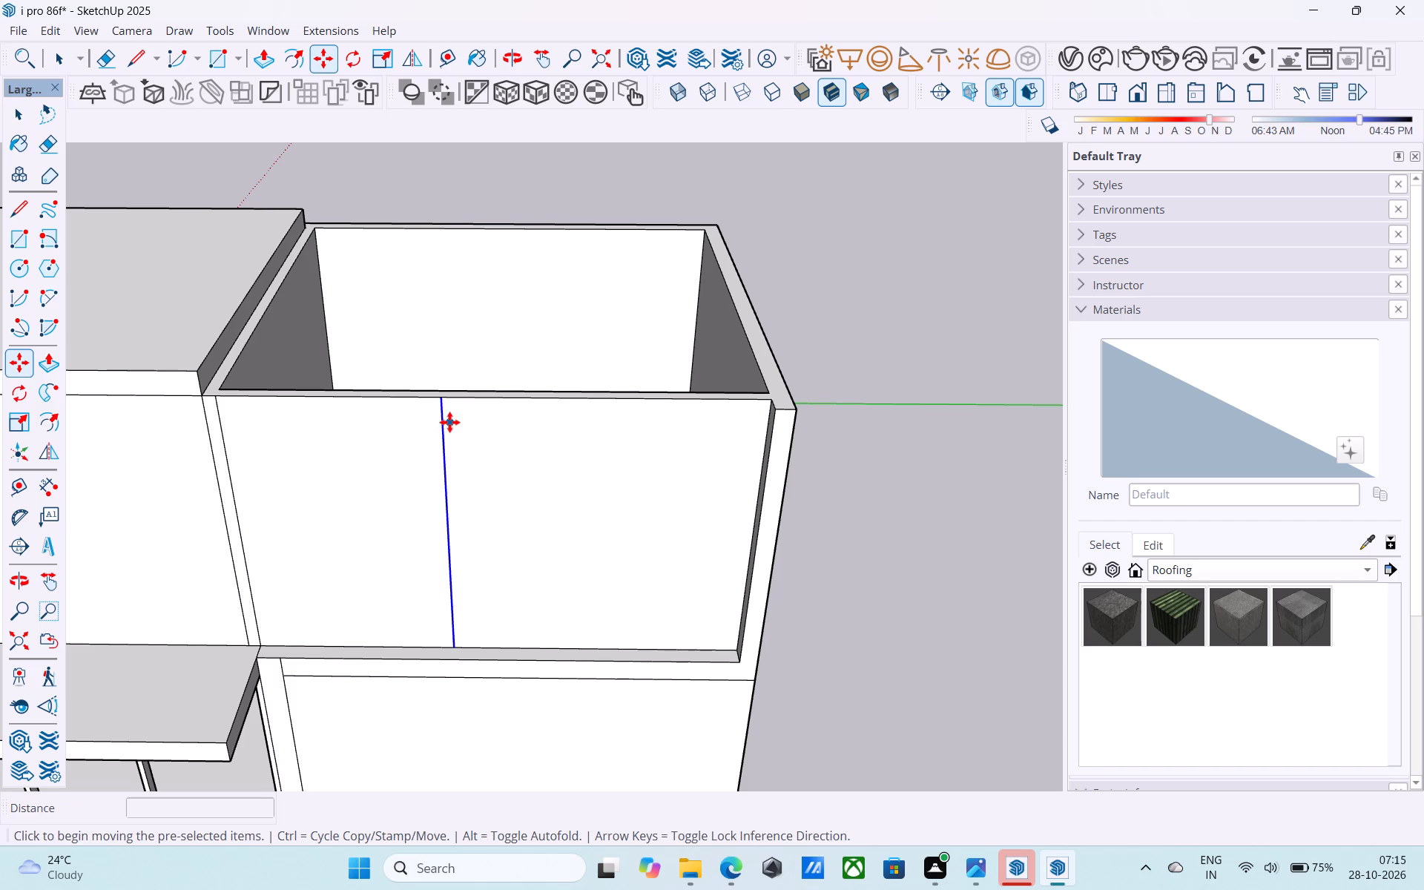
left_click(446, 403)
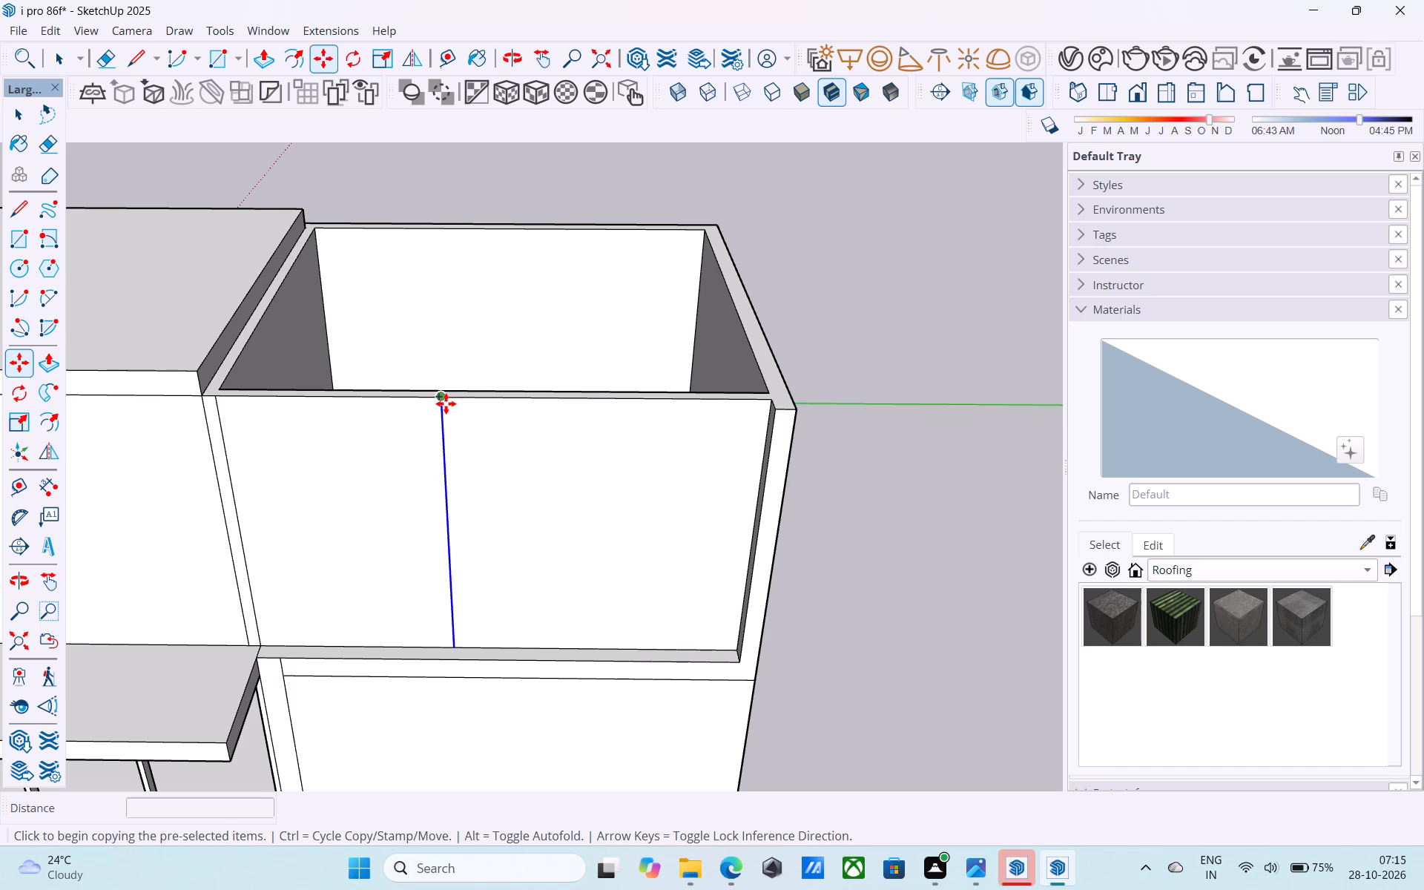
type("1'")
key("Return")
Copy the line nearest the partition 2' back towards the outer side wall to bound a 2' wide strip.
left_click(414, 400)
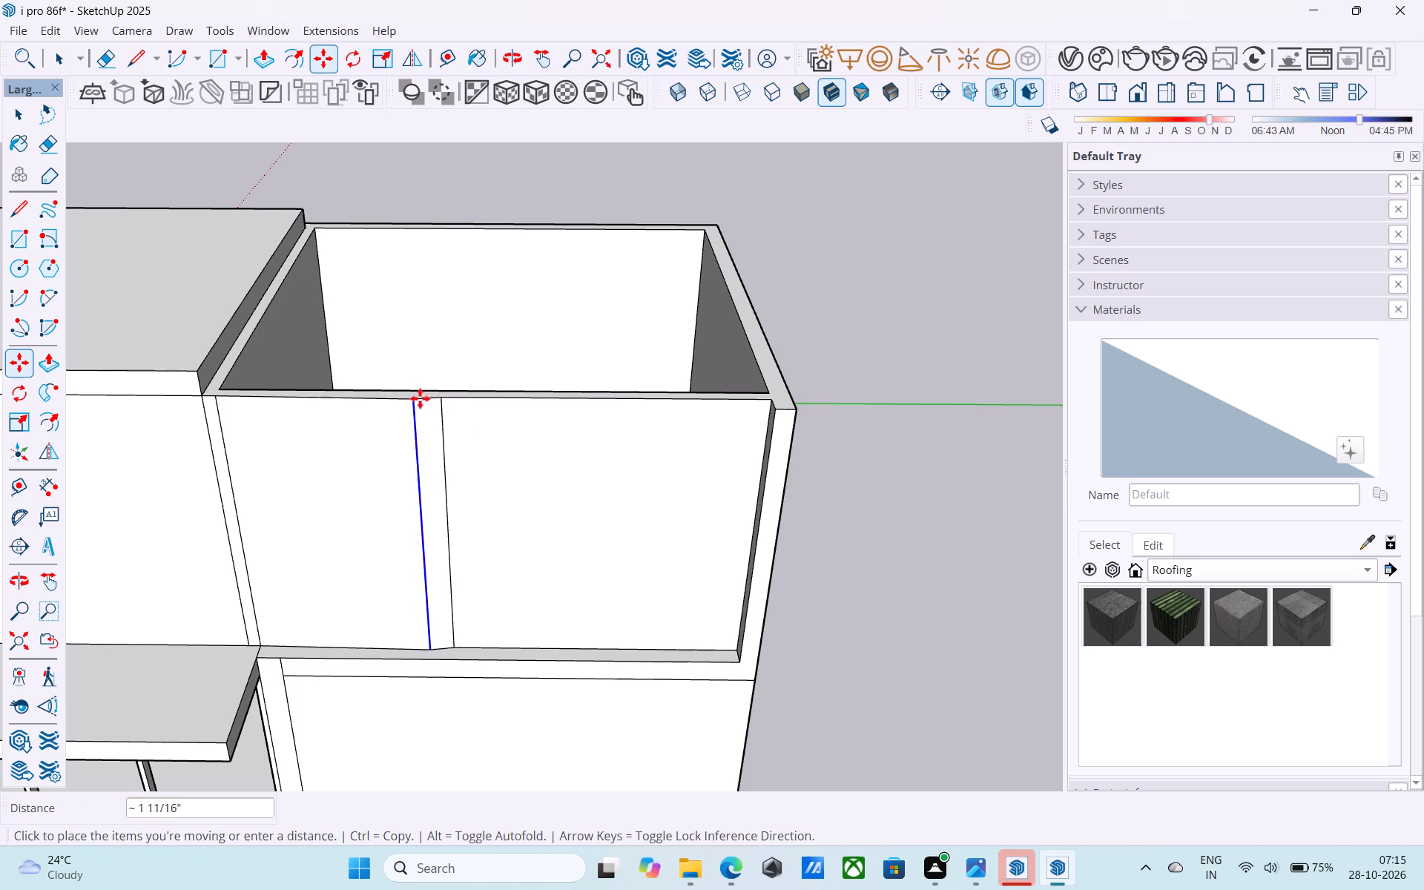
key("2")
key("apostrophe")
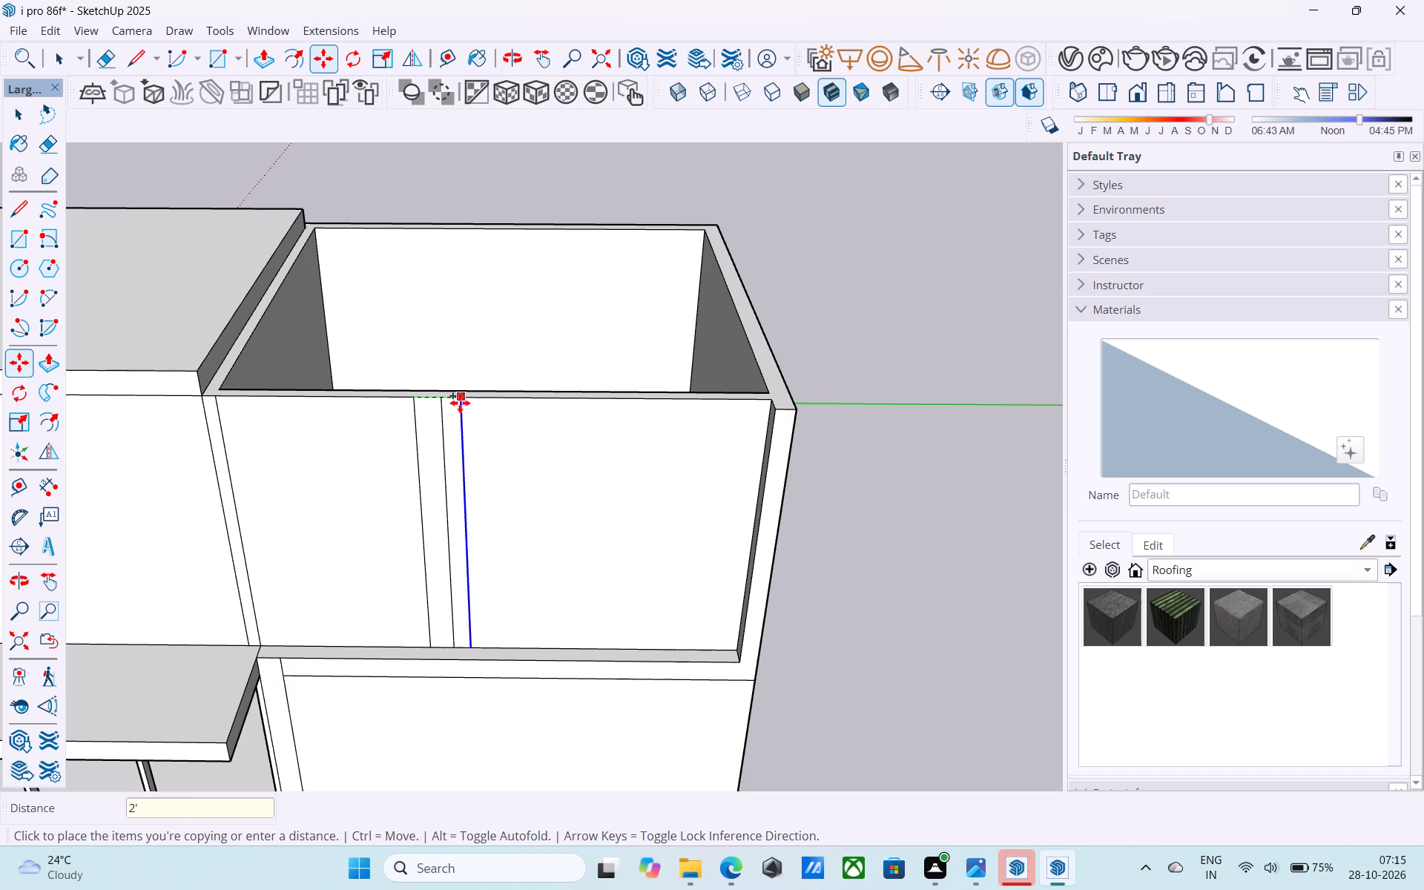
key("Return")
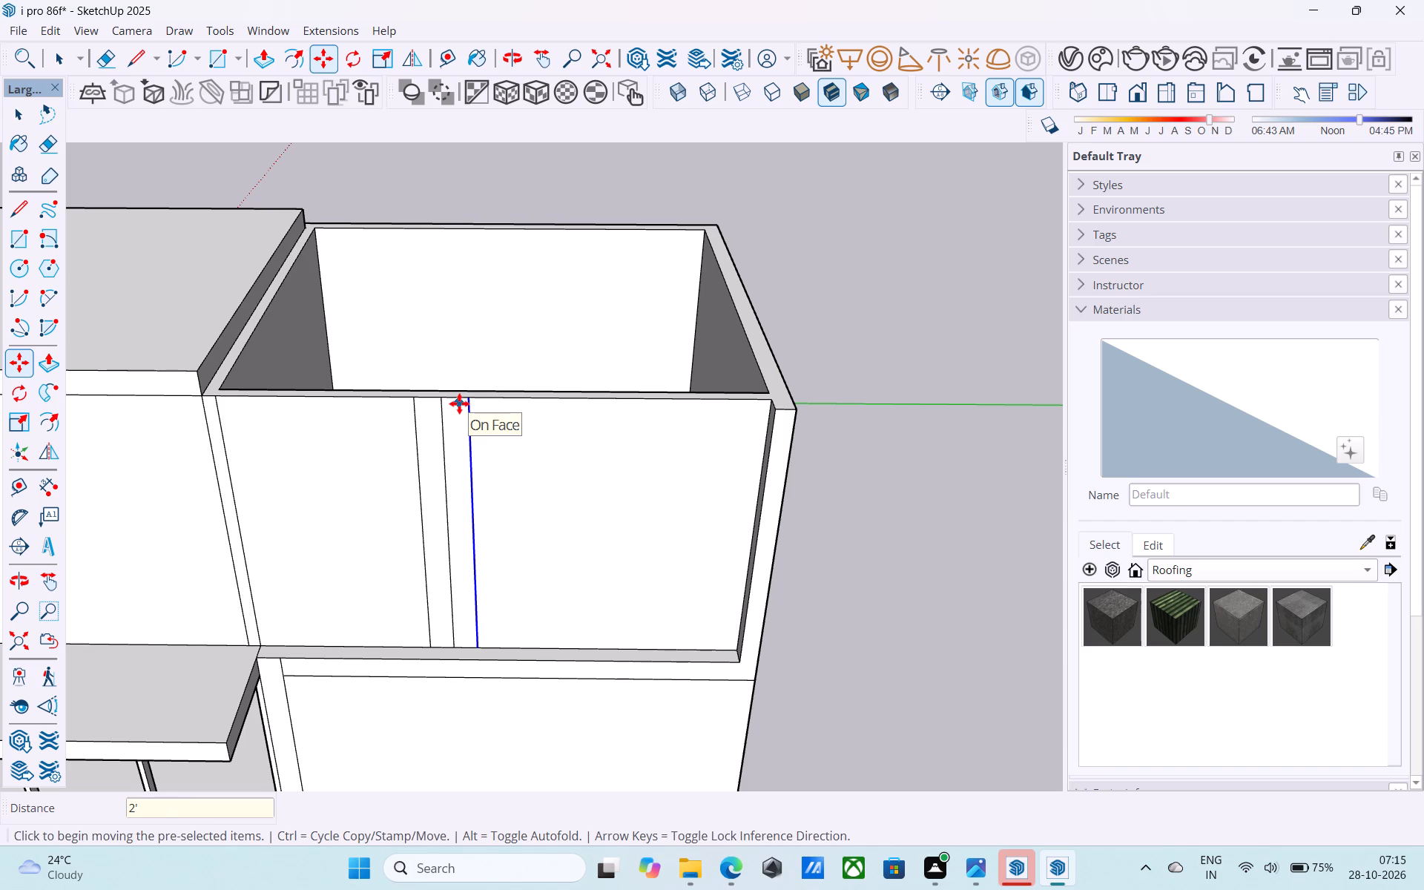
Erase the middle vertical line inside the 2' strip on the recessed front wall.
key("space")
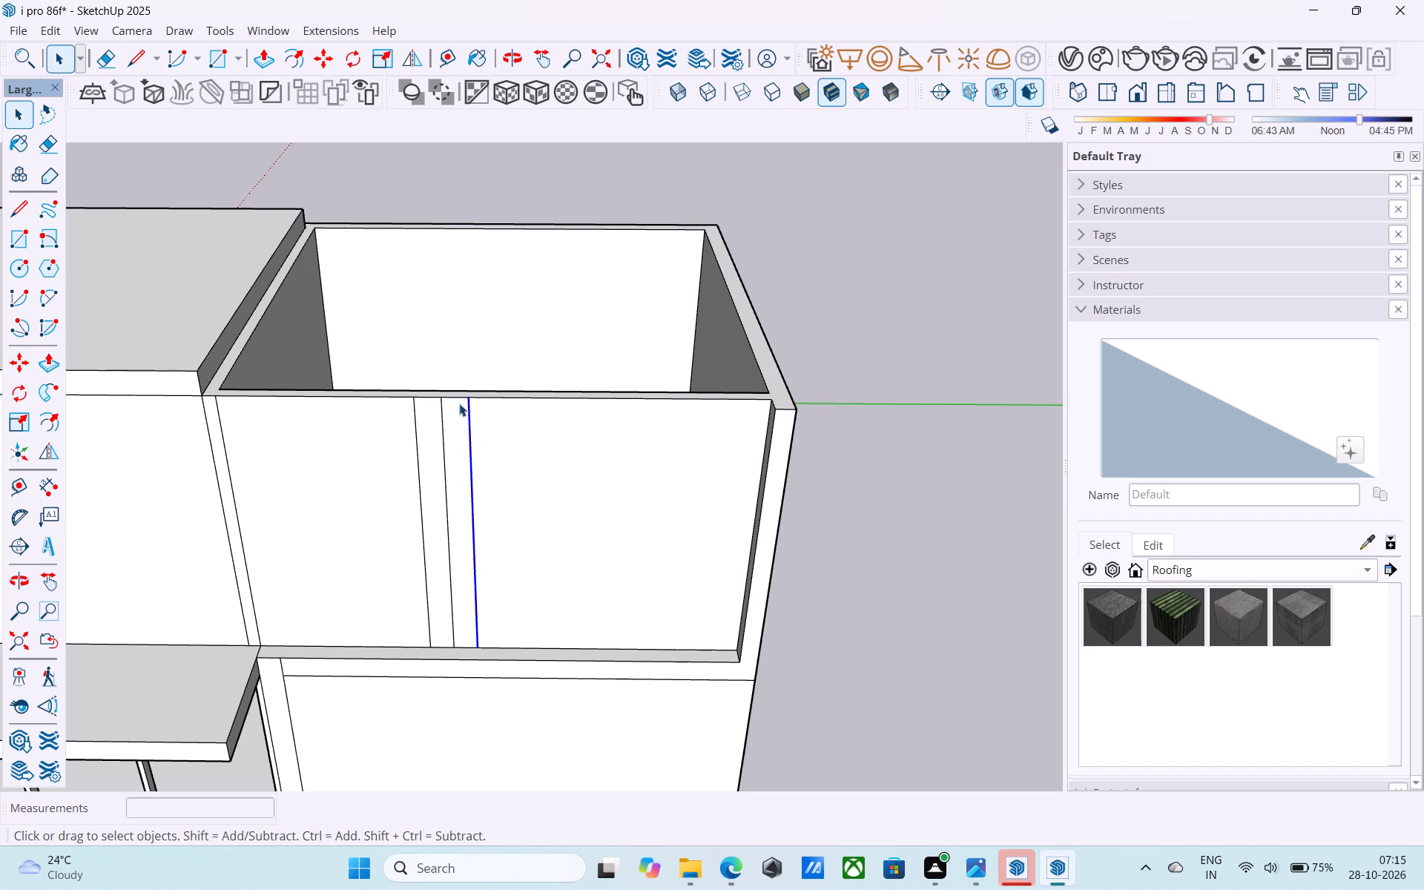
type("E")
left_click(440, 421)
left_click_drag(448, 426, 435, 426)
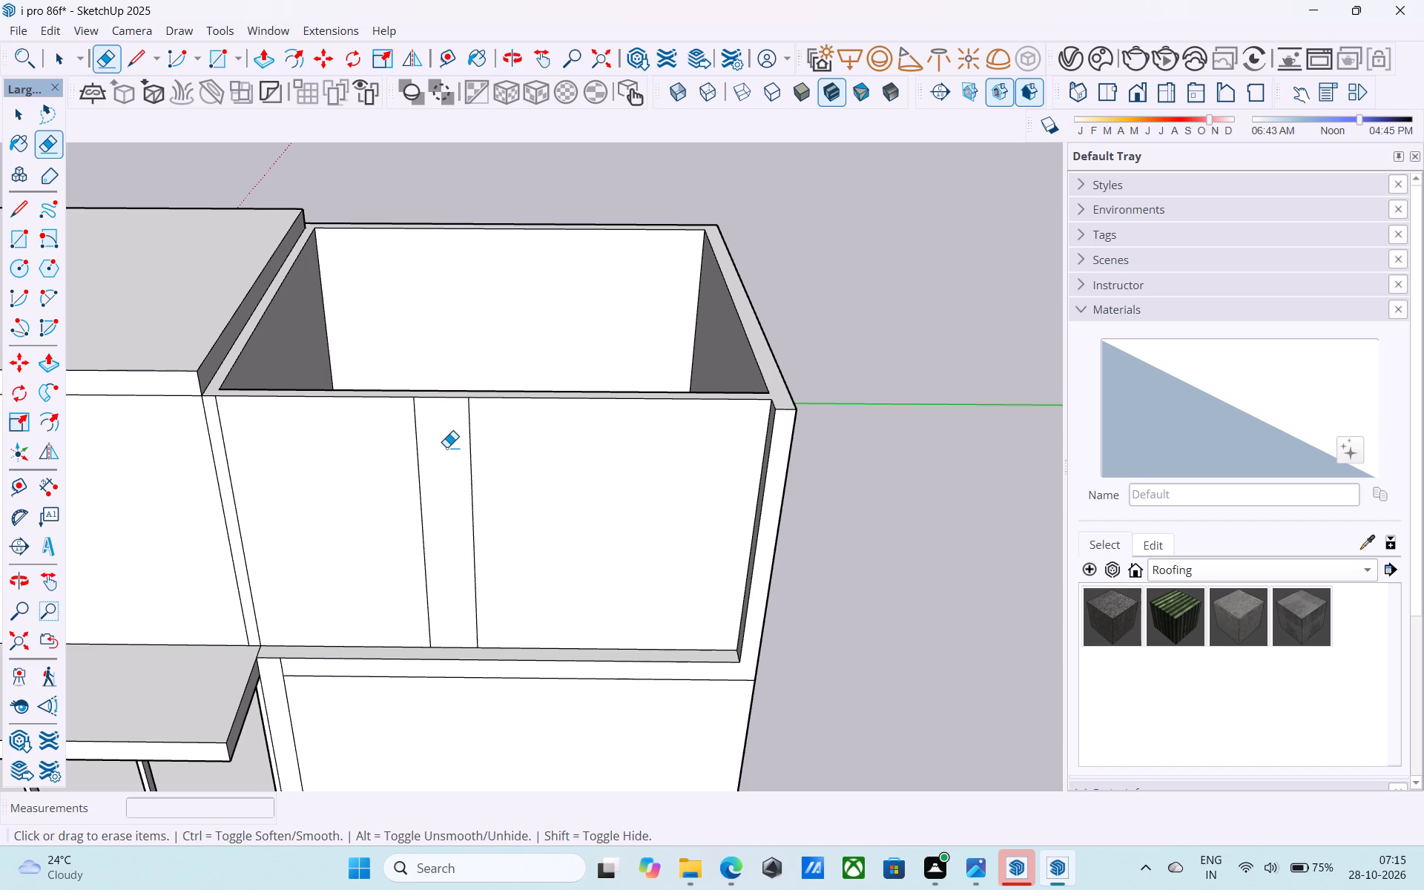
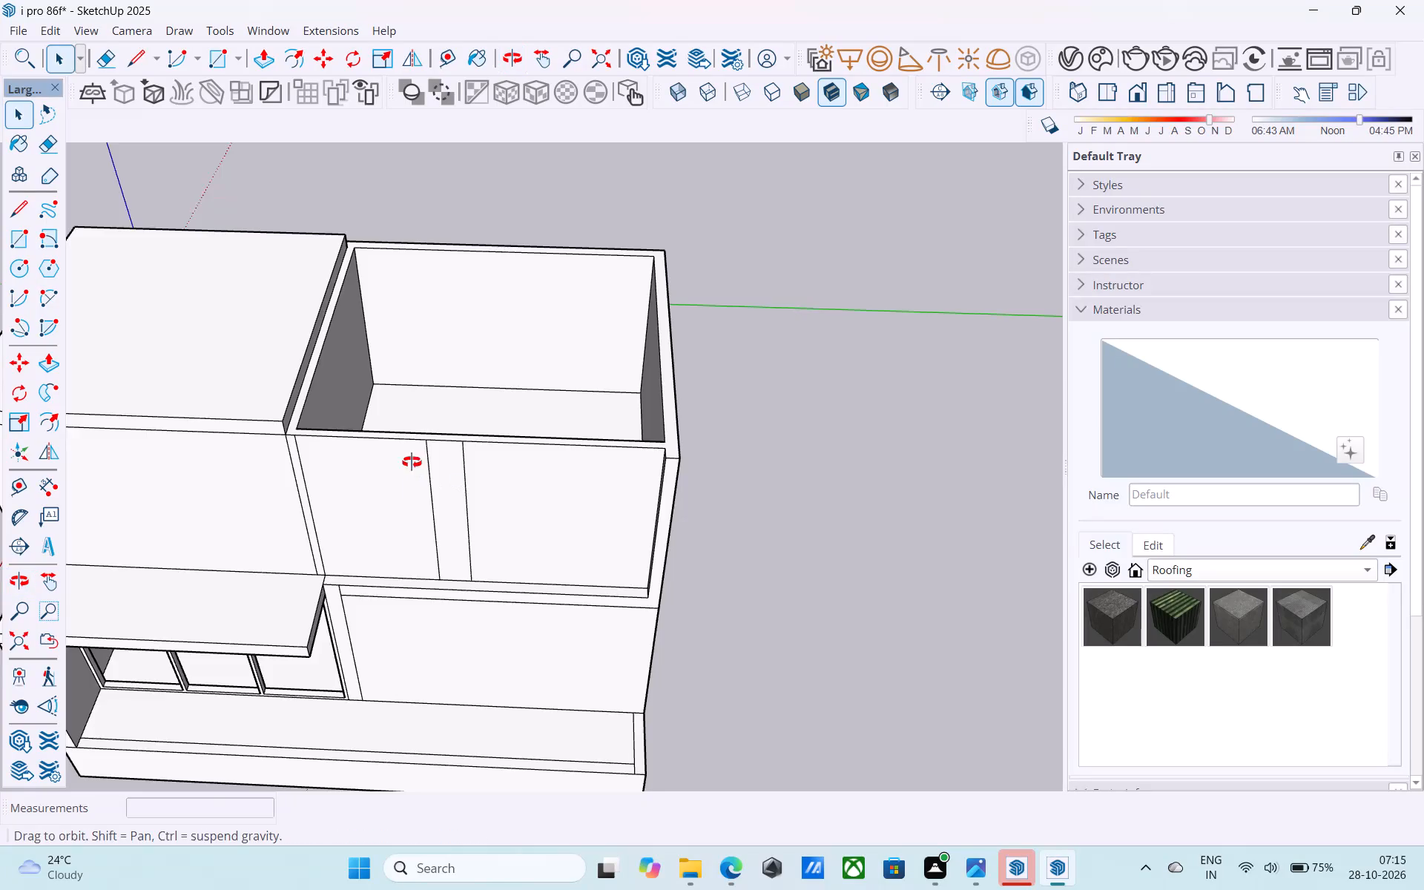
Draw two short 6" lines extending the sides of the 2' strip up to the recessed front wall's top edge.
key("l")
scroll(440, 468, "up", 4)
left_click(440, 458)
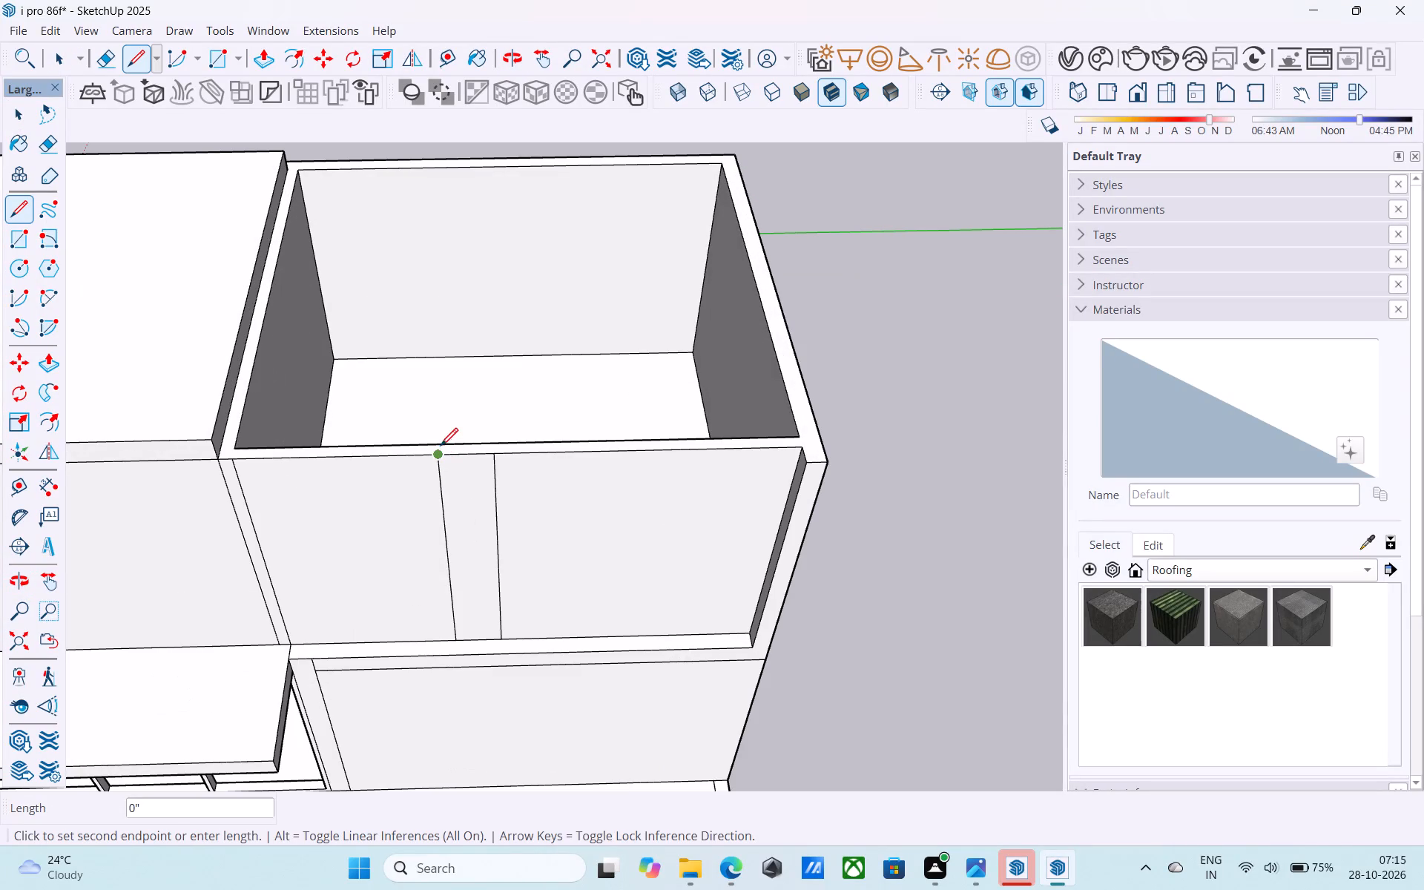
left_click(441, 444)
left_click(497, 454)
left_click(498, 441)
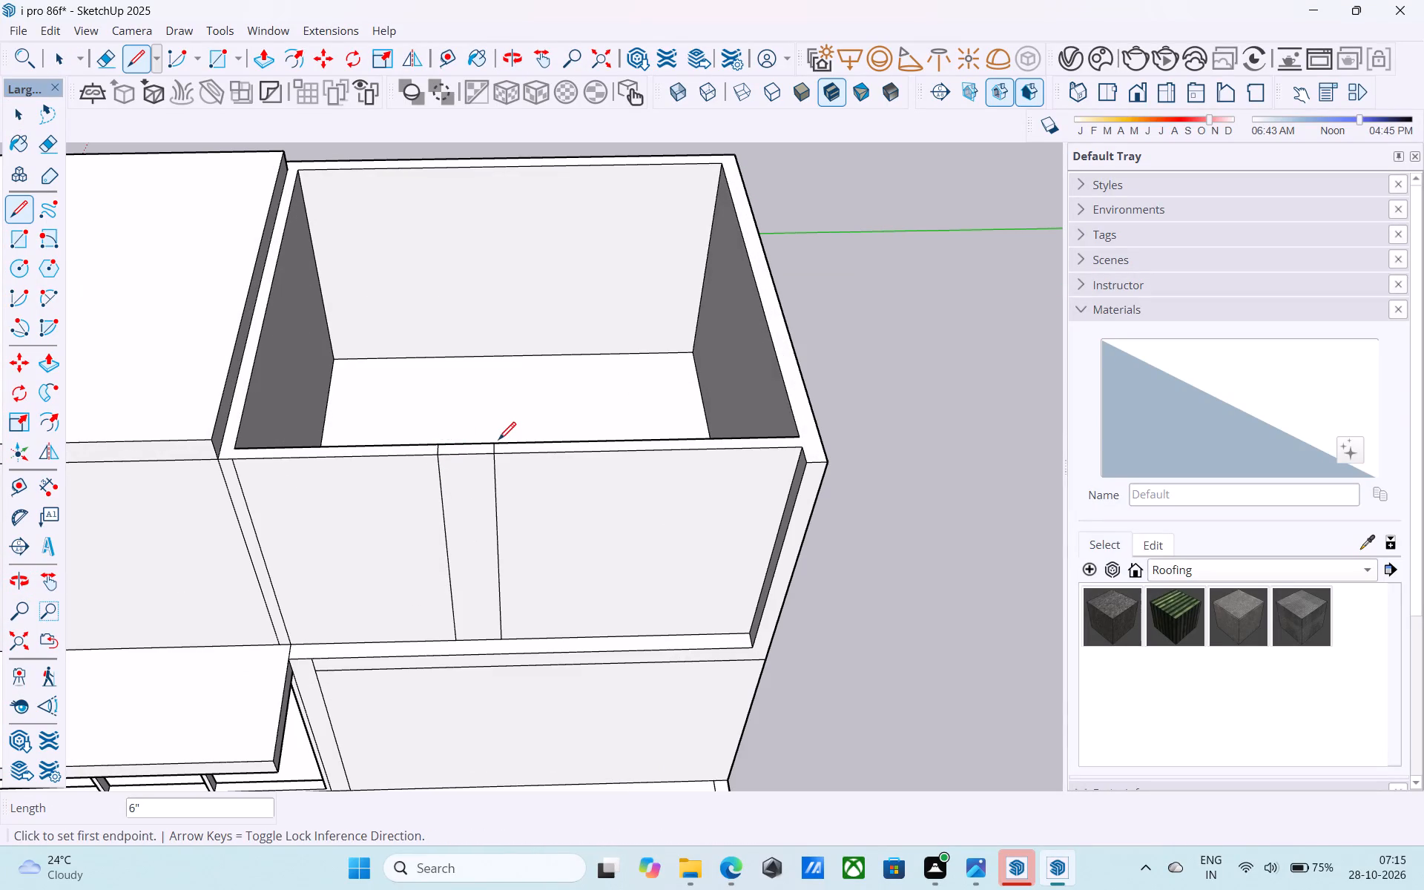
Push/Pull the full-height 2' strip outward 4' 9" from the recessed upper front wall to form a vertical fin.
key("space")
left_click(475, 477)
key("p")
left_click(475, 477)
scroll(475, 478, "down", 5)
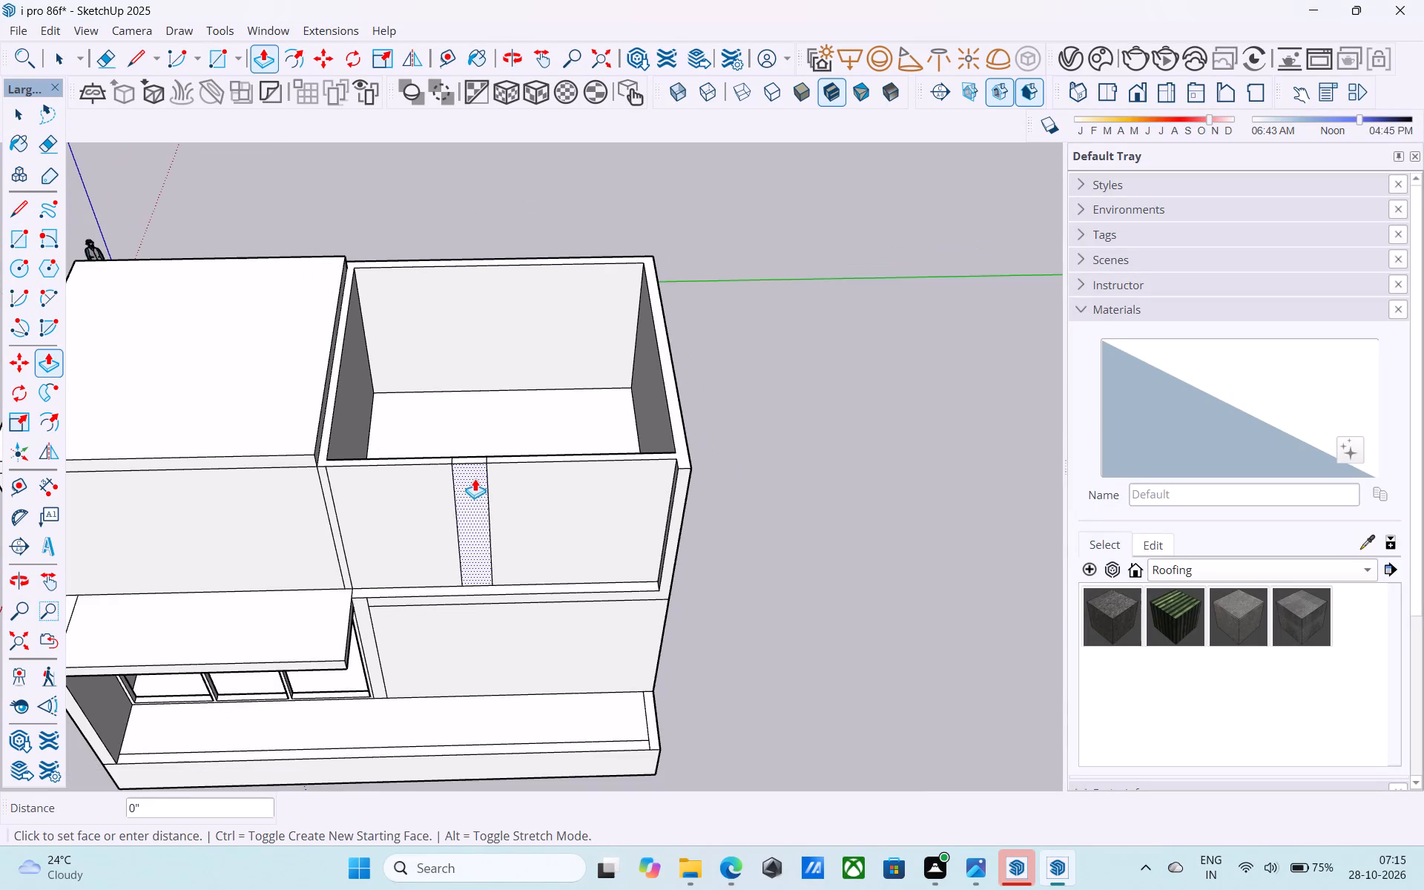
middle_click_drag(472, 532, 529, 309, "shift")
left_click(526, 395)
left_click(531, 394)
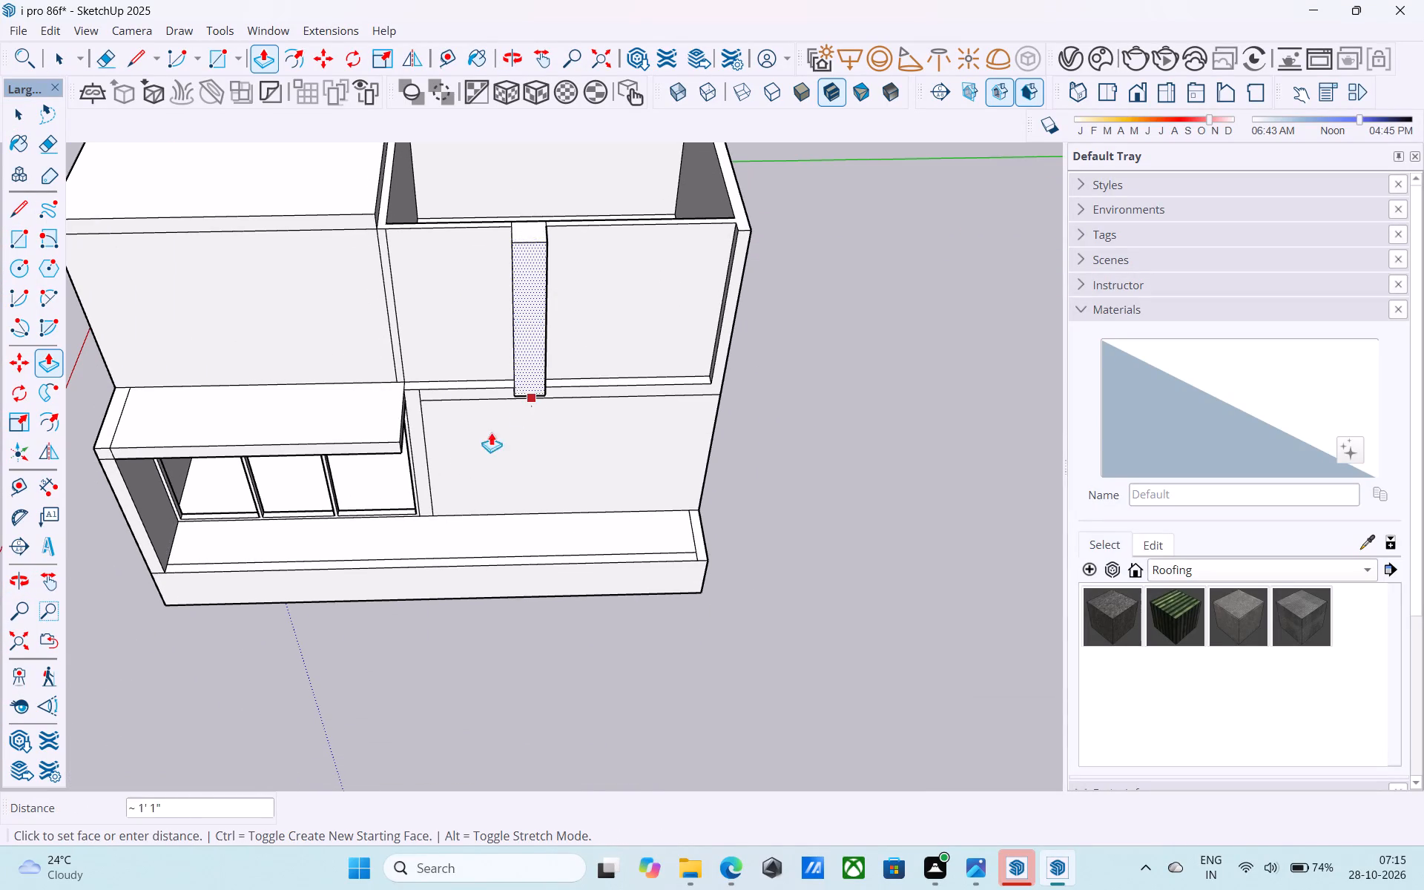
left_click(398, 444)
middle_click_drag(458, 416, 1001, 249, "shift")
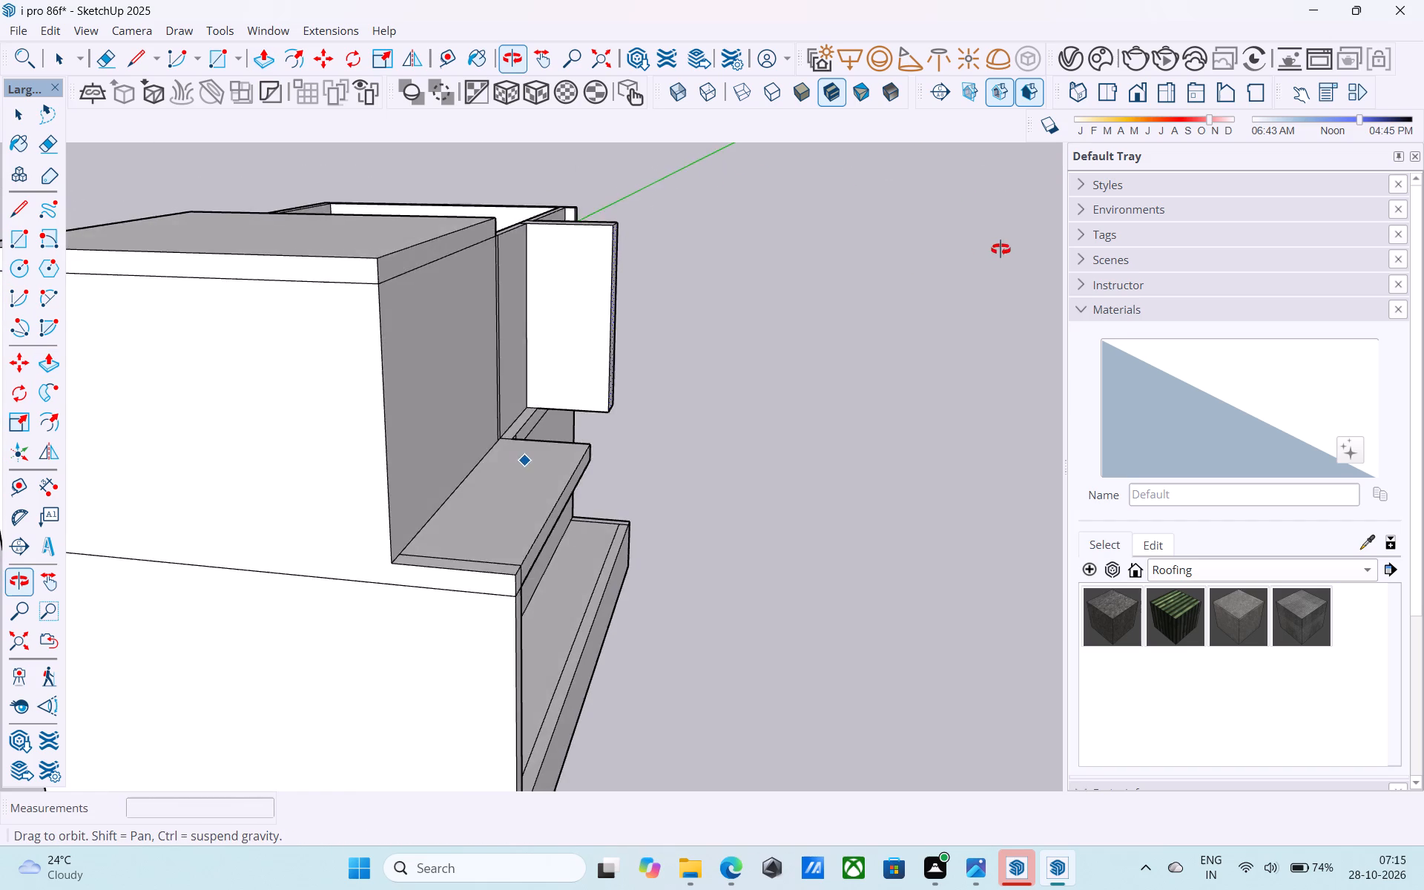
middle_click_drag(1001, 249, 468, 407, "shift")
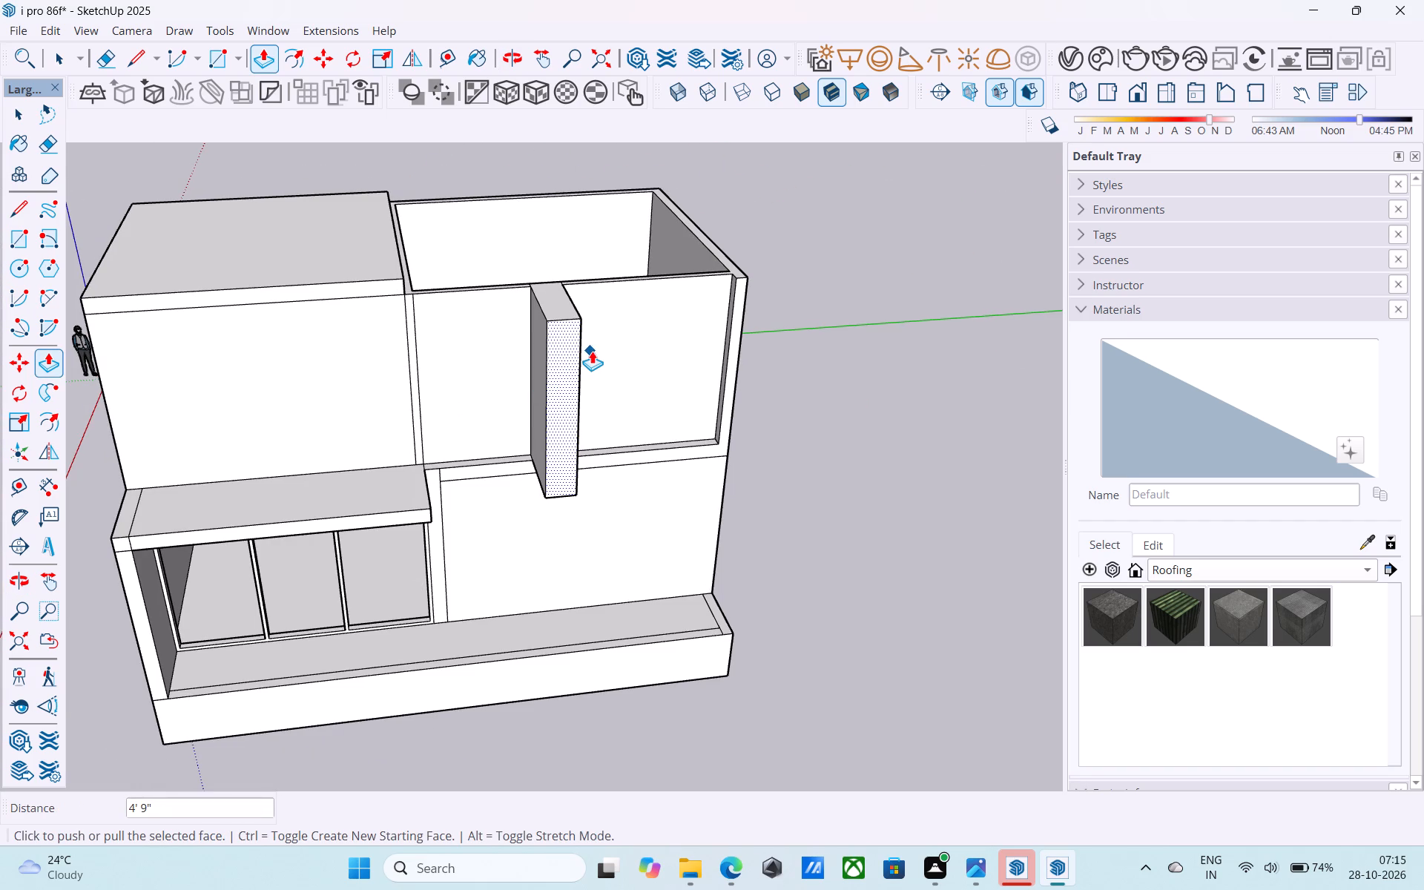
Erase the short line separating the storey band below the recessed wall from the vertical strip beside the glazing.
middle_click_drag(579, 379, 785, 229)
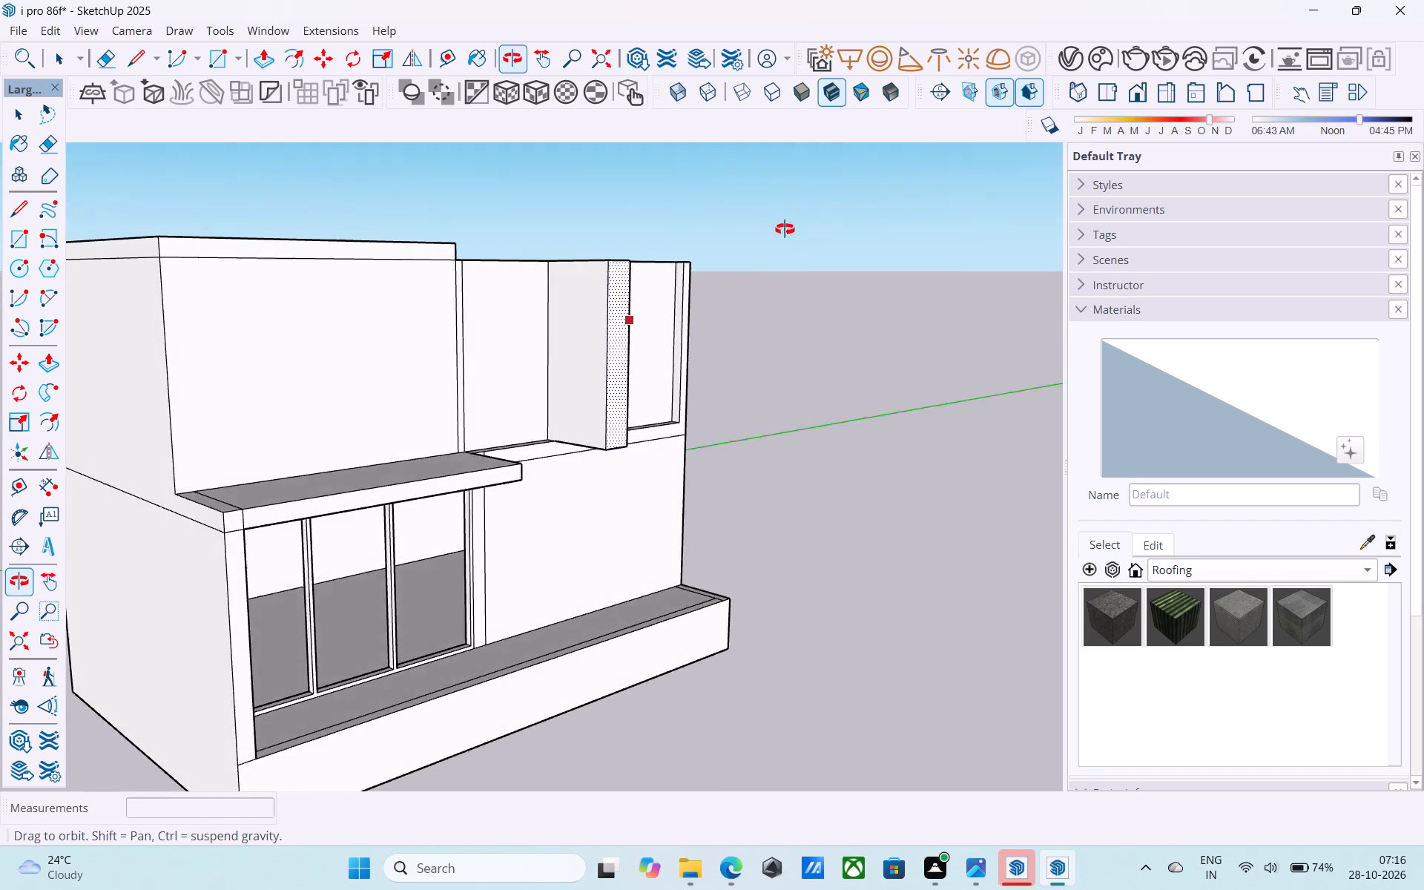
middle_click_drag(785, 229, 620, 225)
middle_click_drag(540, 398, 441, 403)
scroll(424, 454, "up", 4)
key("space")
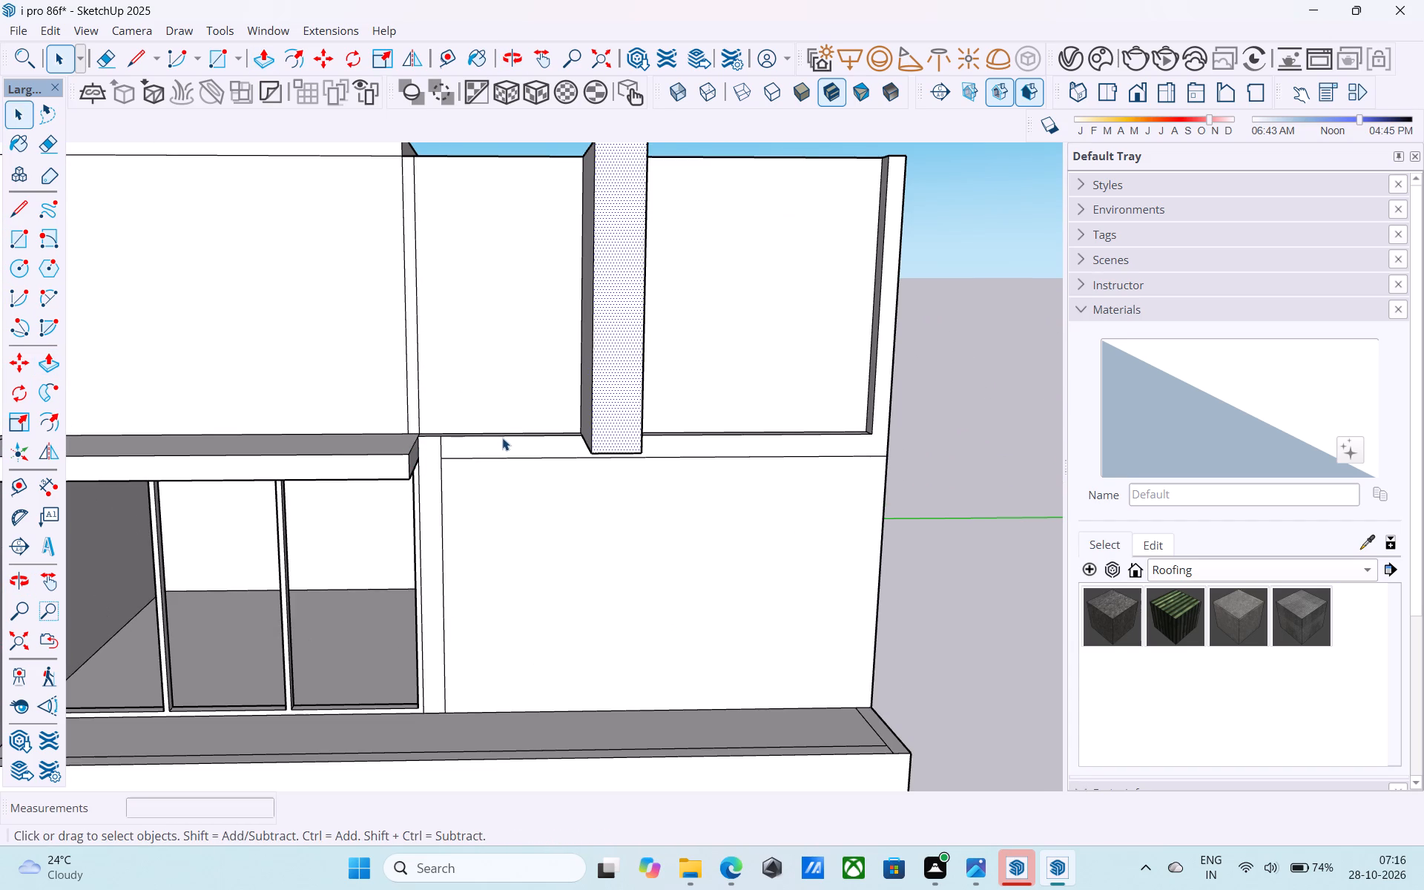
middle_click_drag(502, 435, 507, 420, "shift")
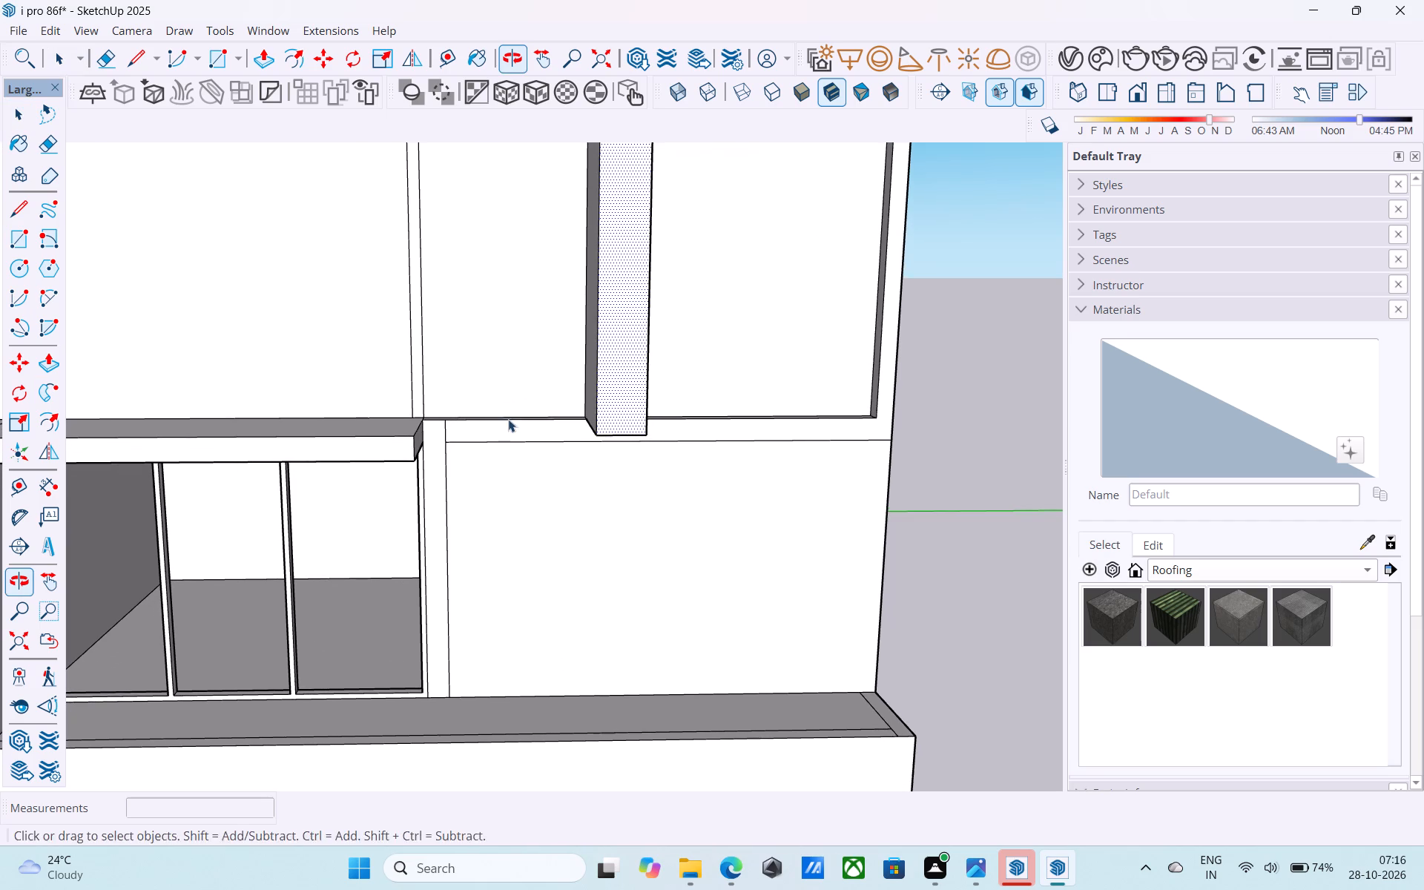
middle_click_drag(509, 431, 532, 357)
scroll(434, 435, "up", 3)
key("e")
left_click(466, 400)
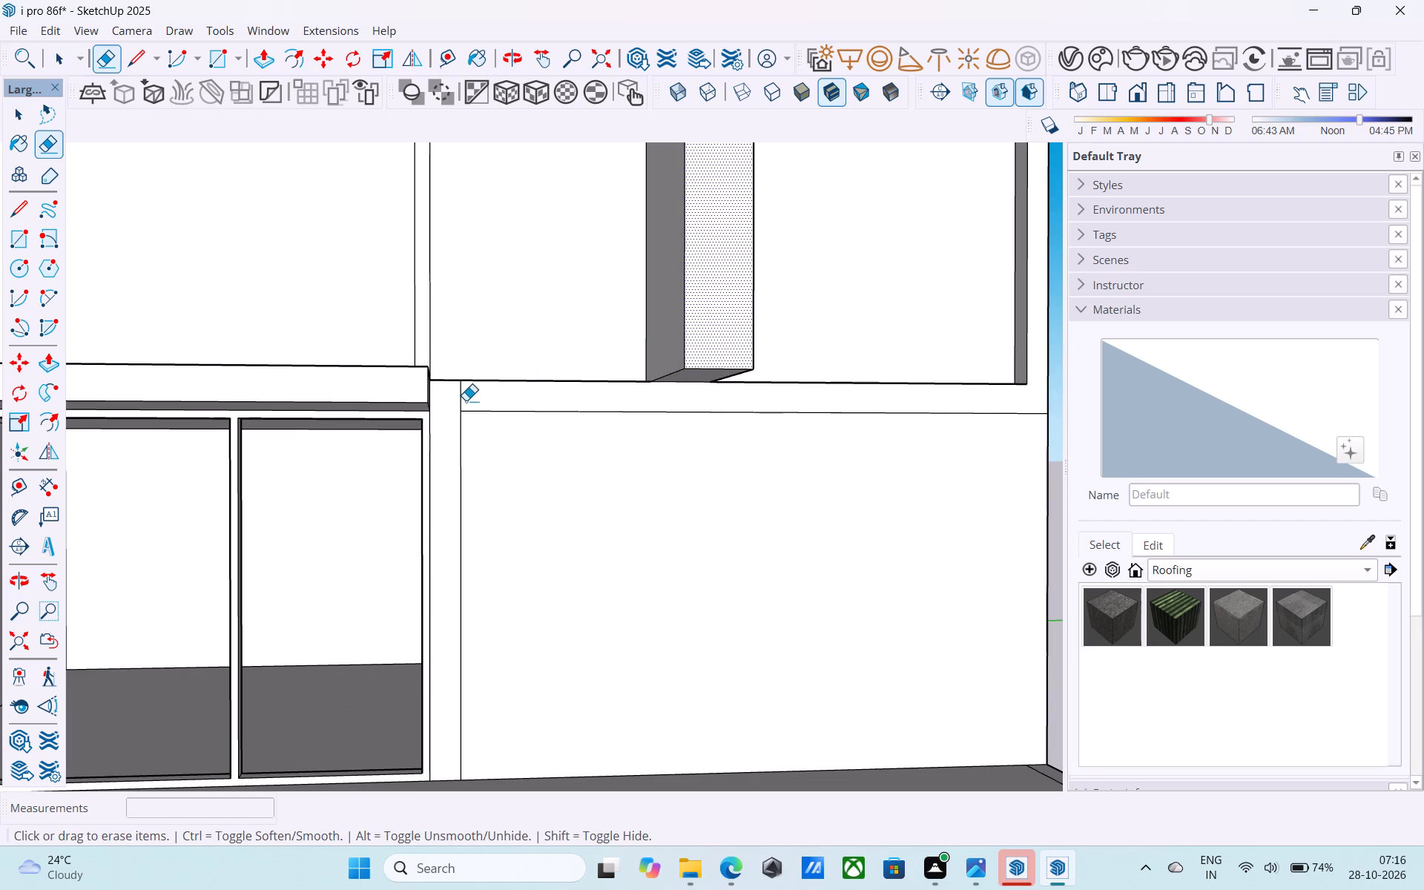
Push/Pull the joined front frame face outward 4' and then 9" further, flush with the overhang's front.
key("space")
left_click(461, 398)
key("p")
left_click(459, 402)
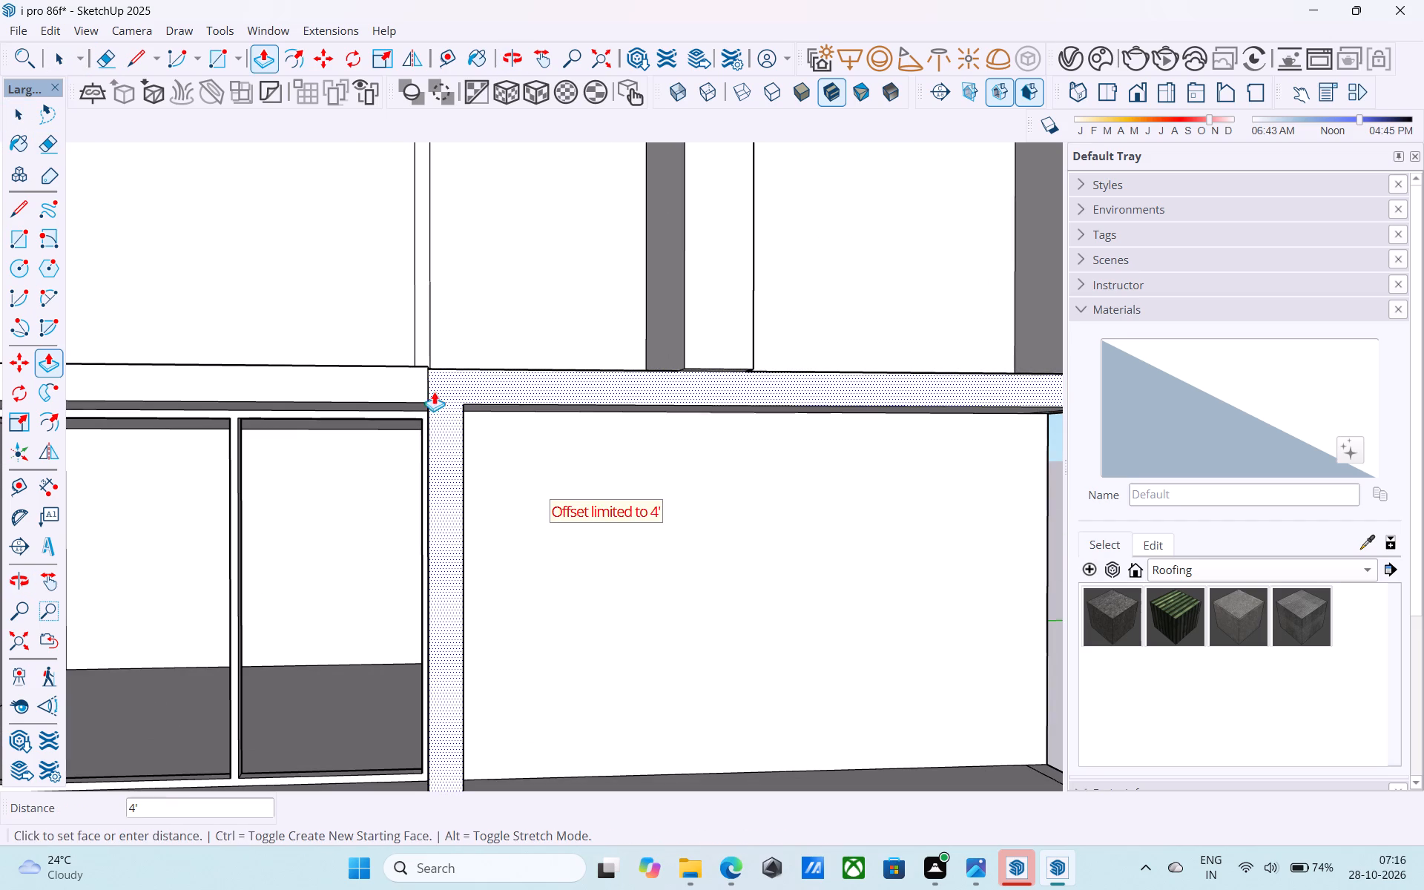
left_click(419, 378)
scroll(596, 247, "down", 3)
middle_click_drag(596, 259, 590, 386)
scroll(518, 419, "up", 2)
left_click(506, 419)
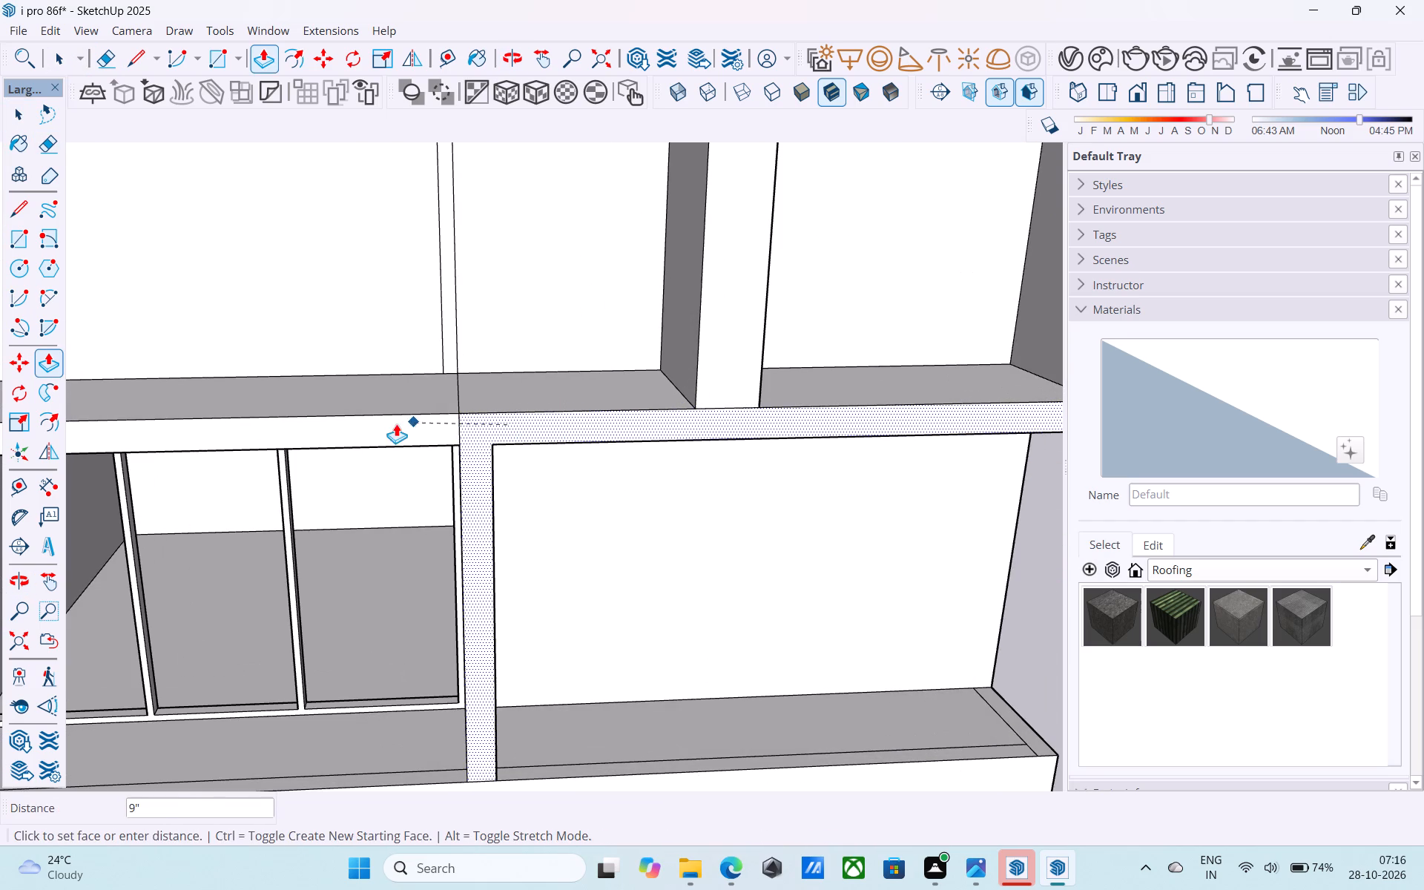
left_click(396, 423)
Extend the roof slab's end face across the top of the partition to the partition's far edge.
scroll(563, 371, "up", 1)
scroll(573, 366, "down", 4)
middle_click_drag(575, 365, 906, 354)
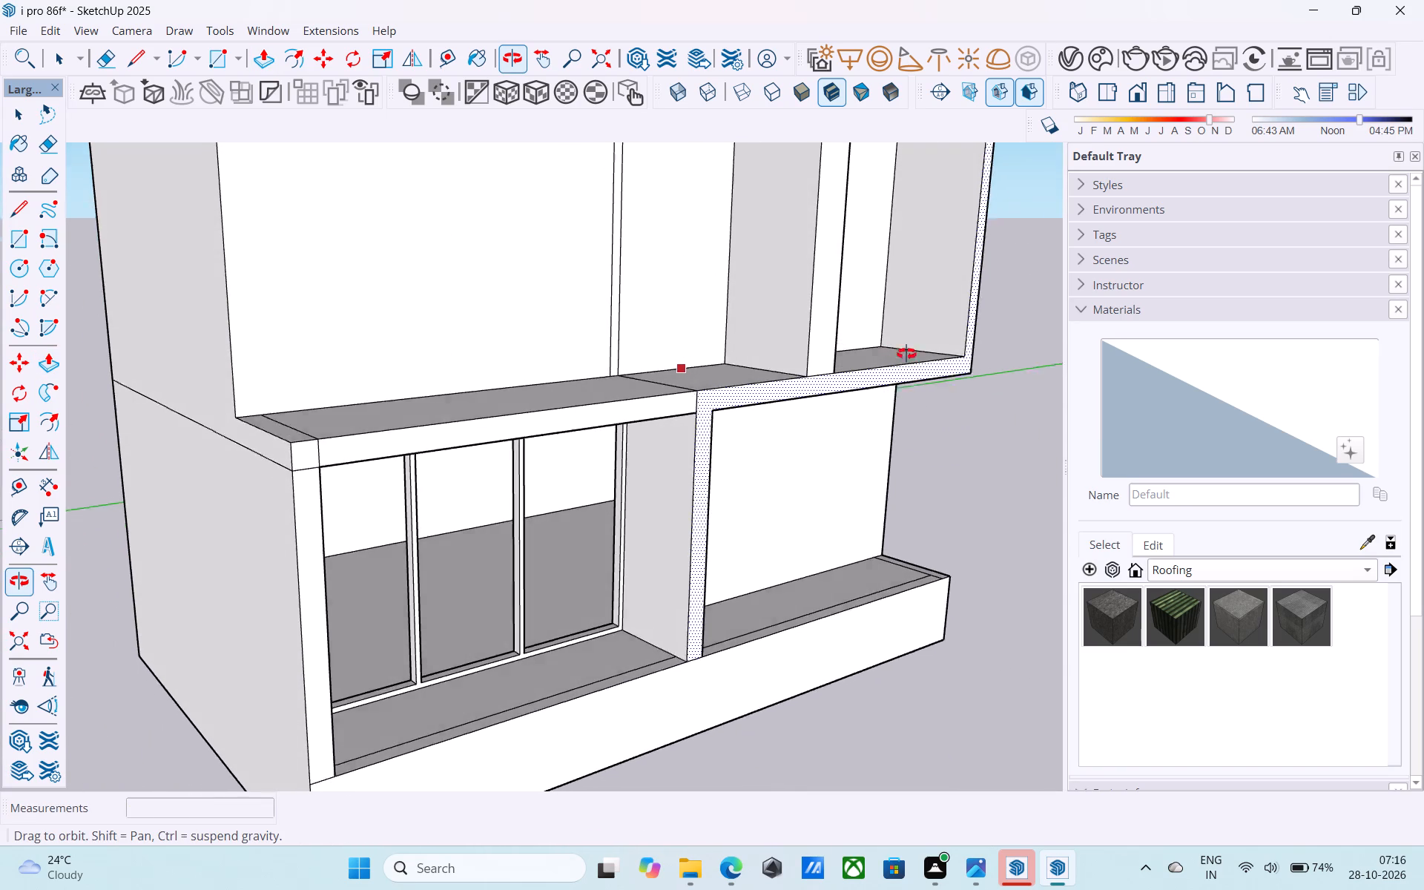
middle_click_drag(906, 354, 794, 432)
scroll(805, 419, "down", 3)
middle_click_drag(831, 363, 723, 407, "shift")
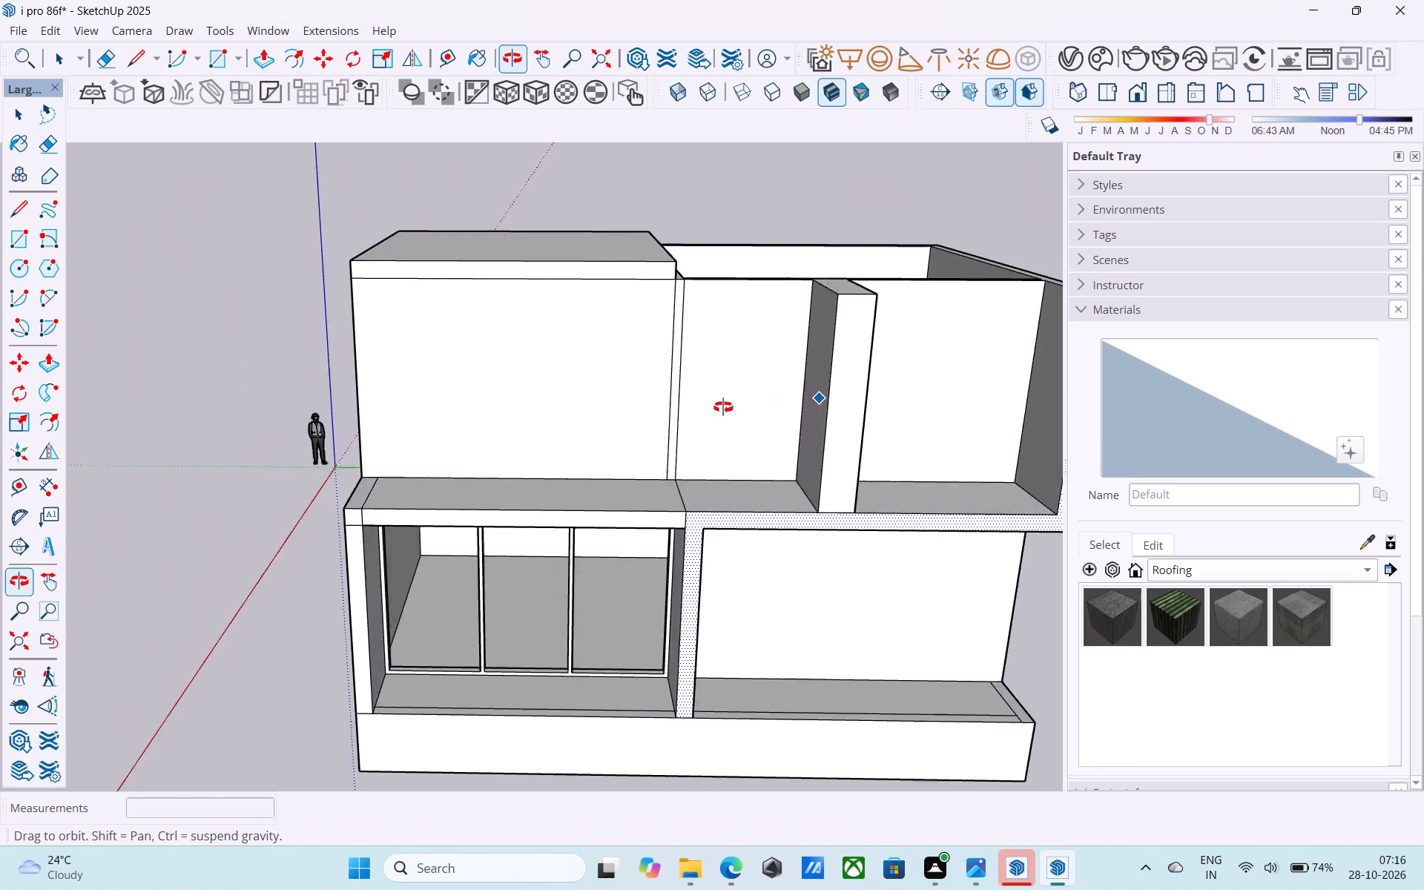
middle_click_drag(723, 407, 688, 409, "shift")
scroll(664, 306, "up", 3)
key("space")
scroll(680, 260, "up", 12)
left_click(665, 275)
middle_click_drag(631, 200, 582, 217)
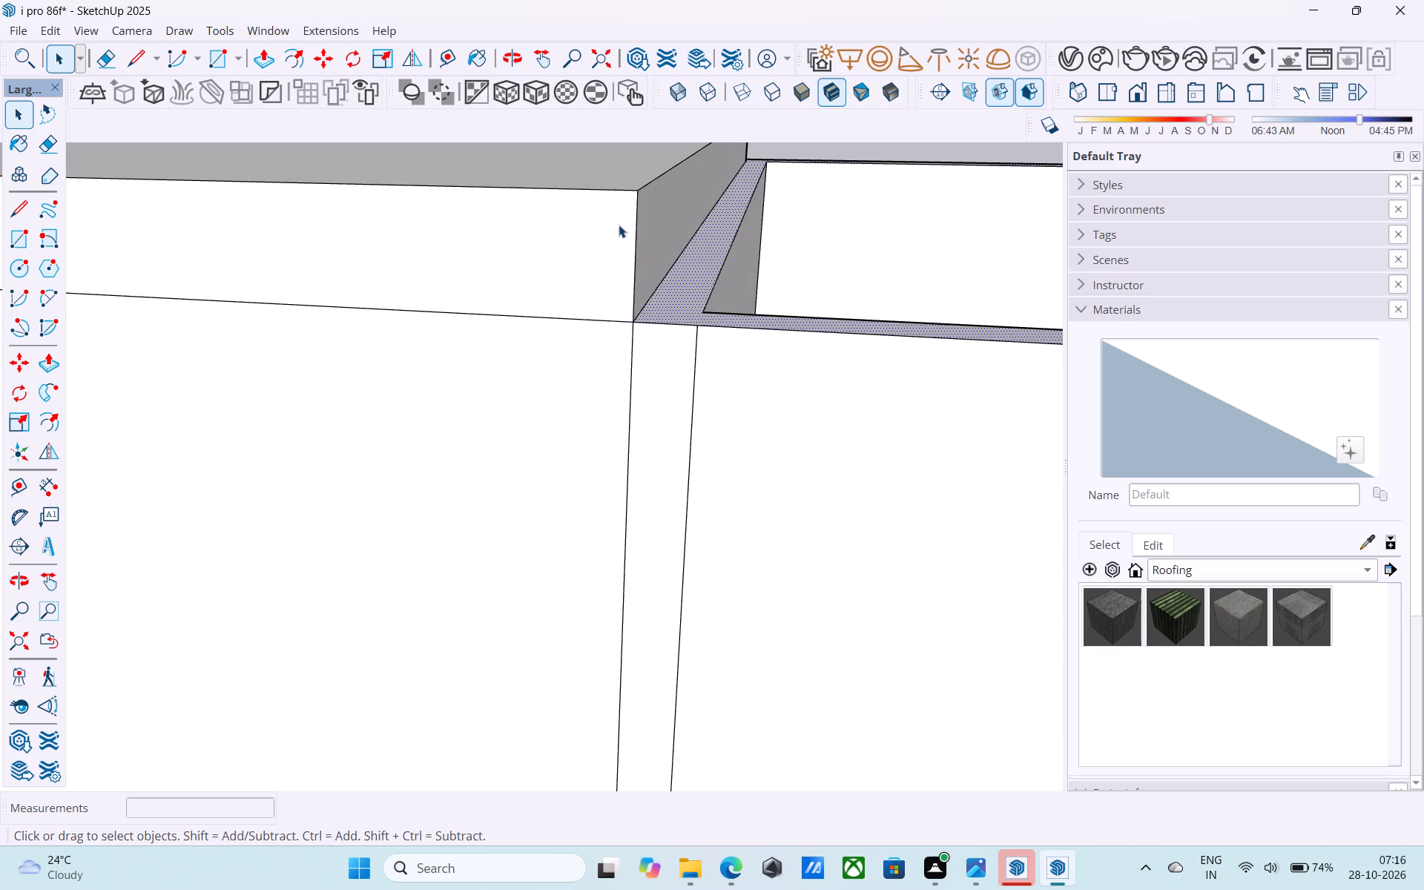
left_click(645, 219)
key("p")
left_click(645, 219)
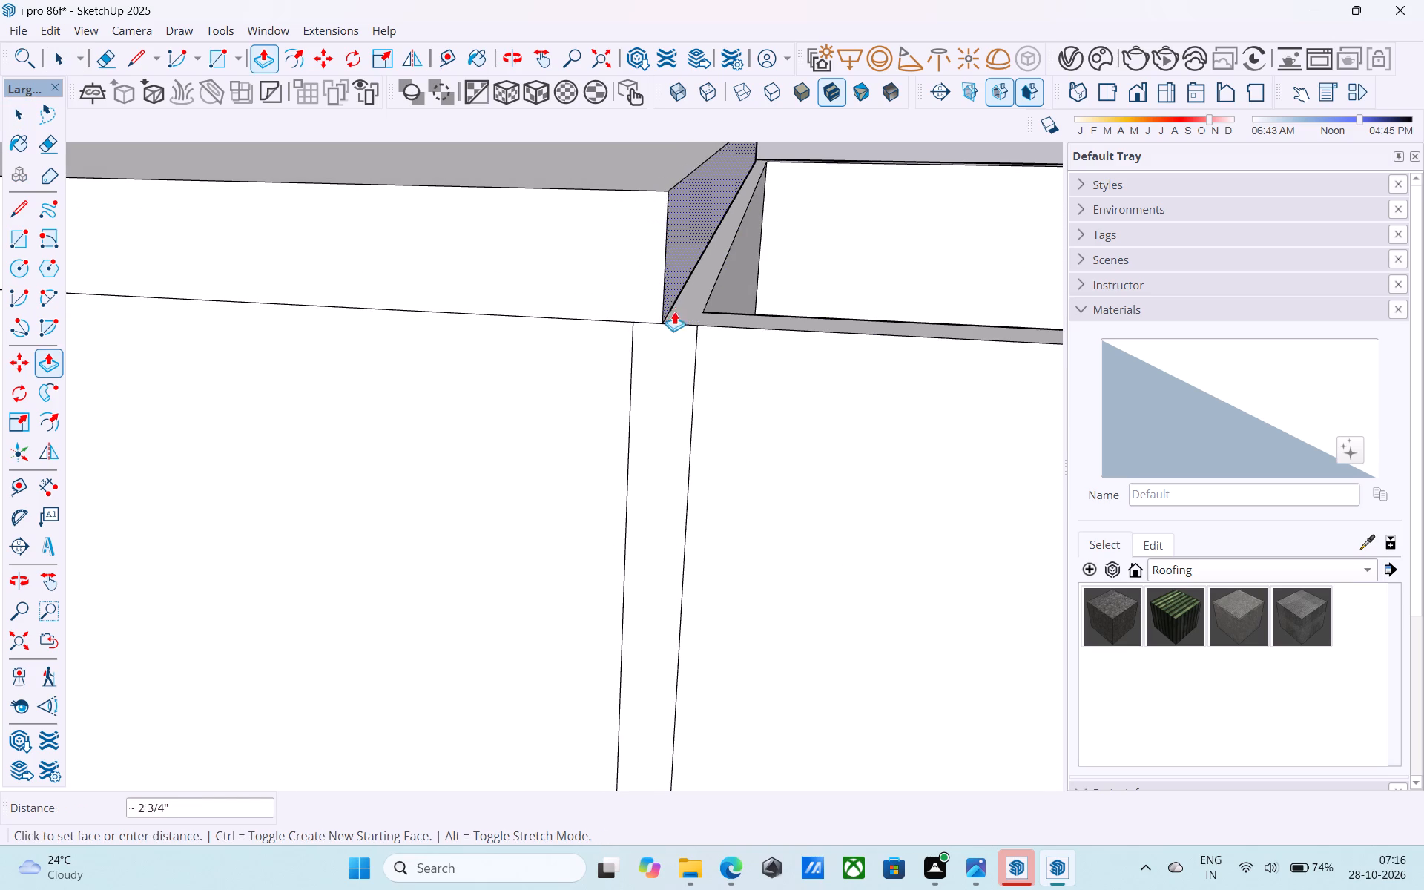
left_click(696, 336)
key("space")
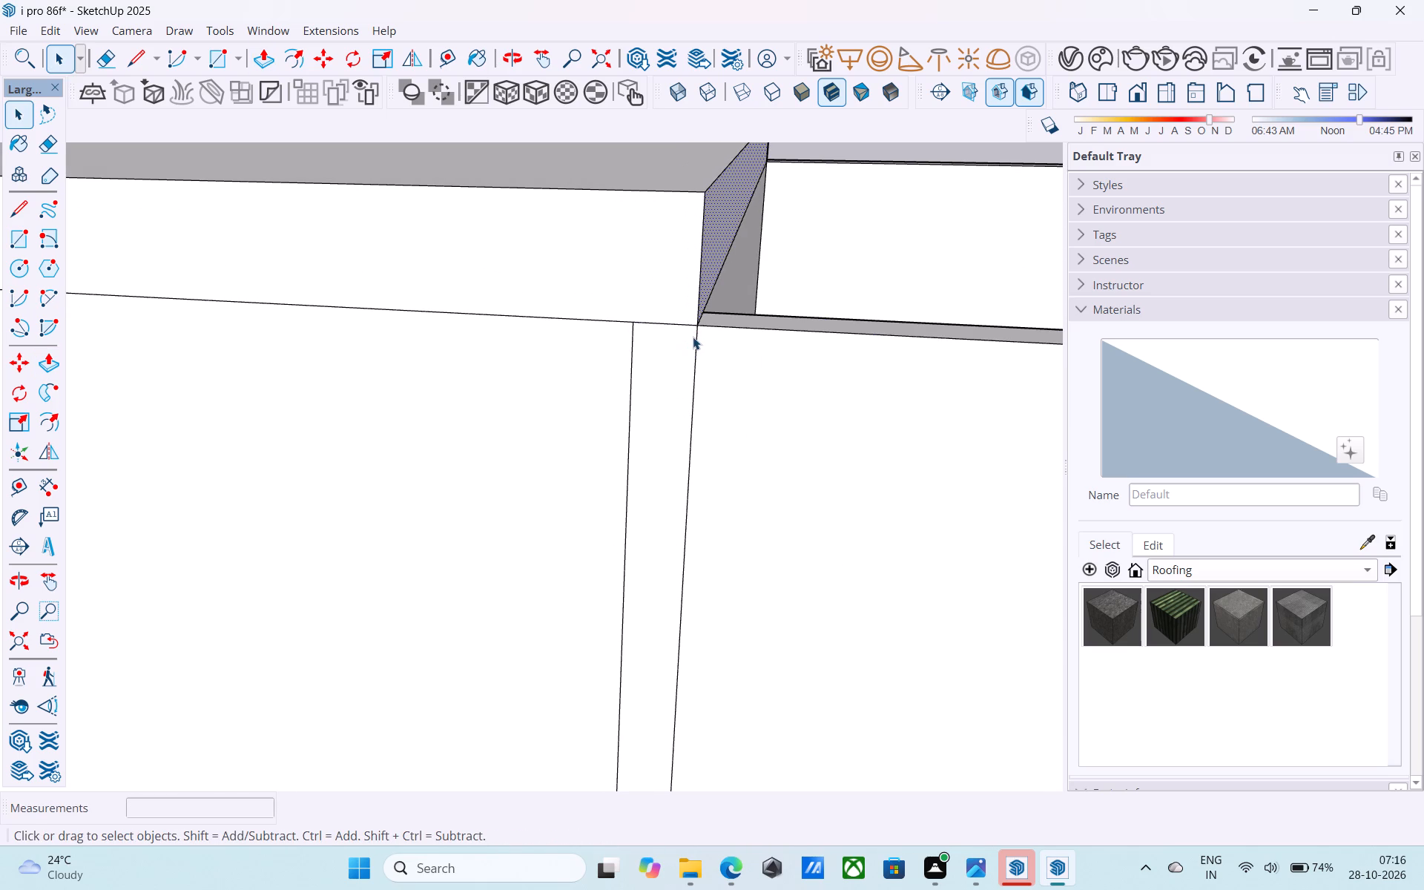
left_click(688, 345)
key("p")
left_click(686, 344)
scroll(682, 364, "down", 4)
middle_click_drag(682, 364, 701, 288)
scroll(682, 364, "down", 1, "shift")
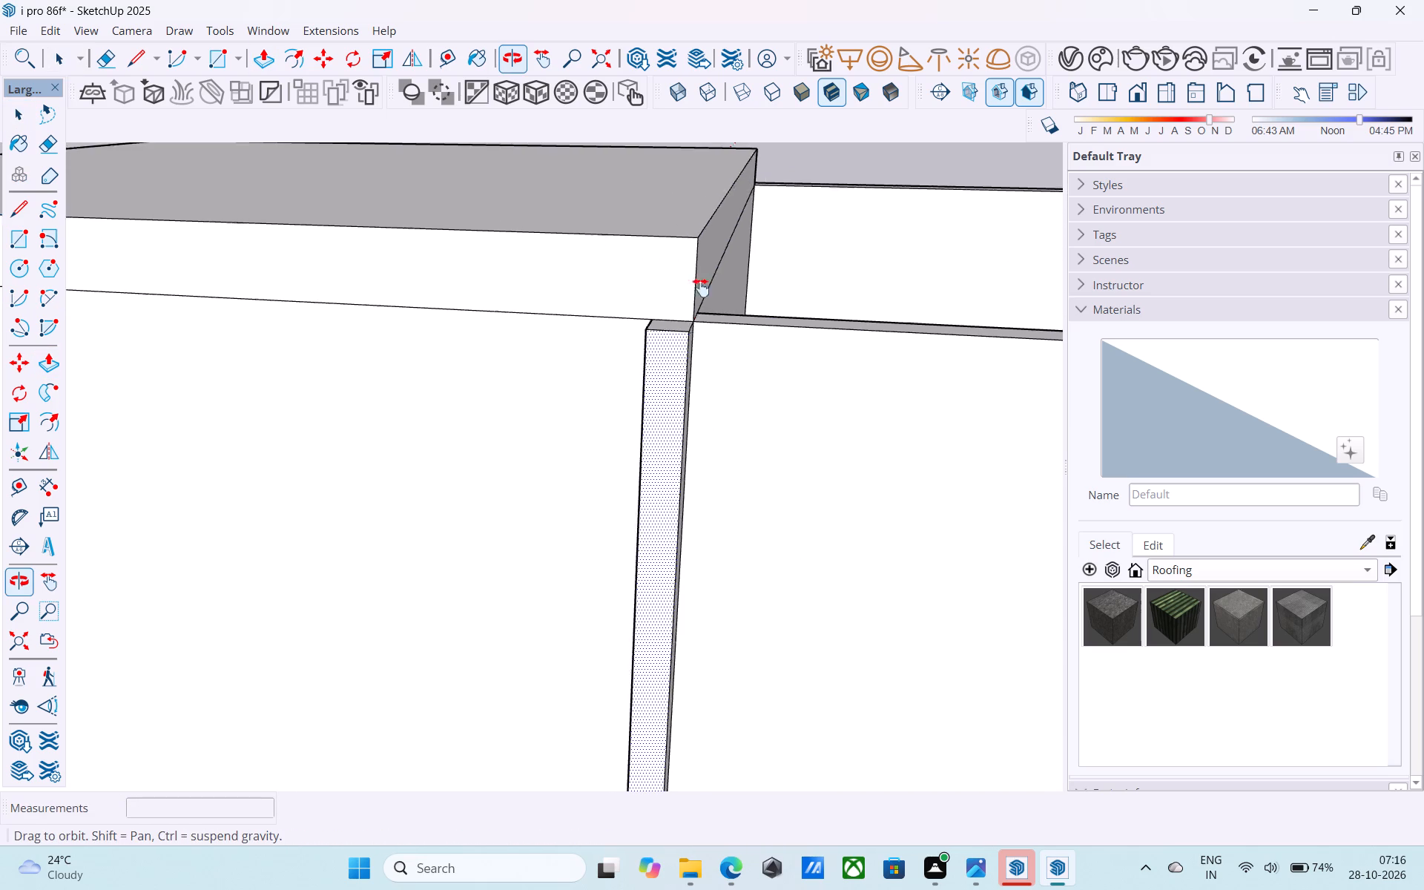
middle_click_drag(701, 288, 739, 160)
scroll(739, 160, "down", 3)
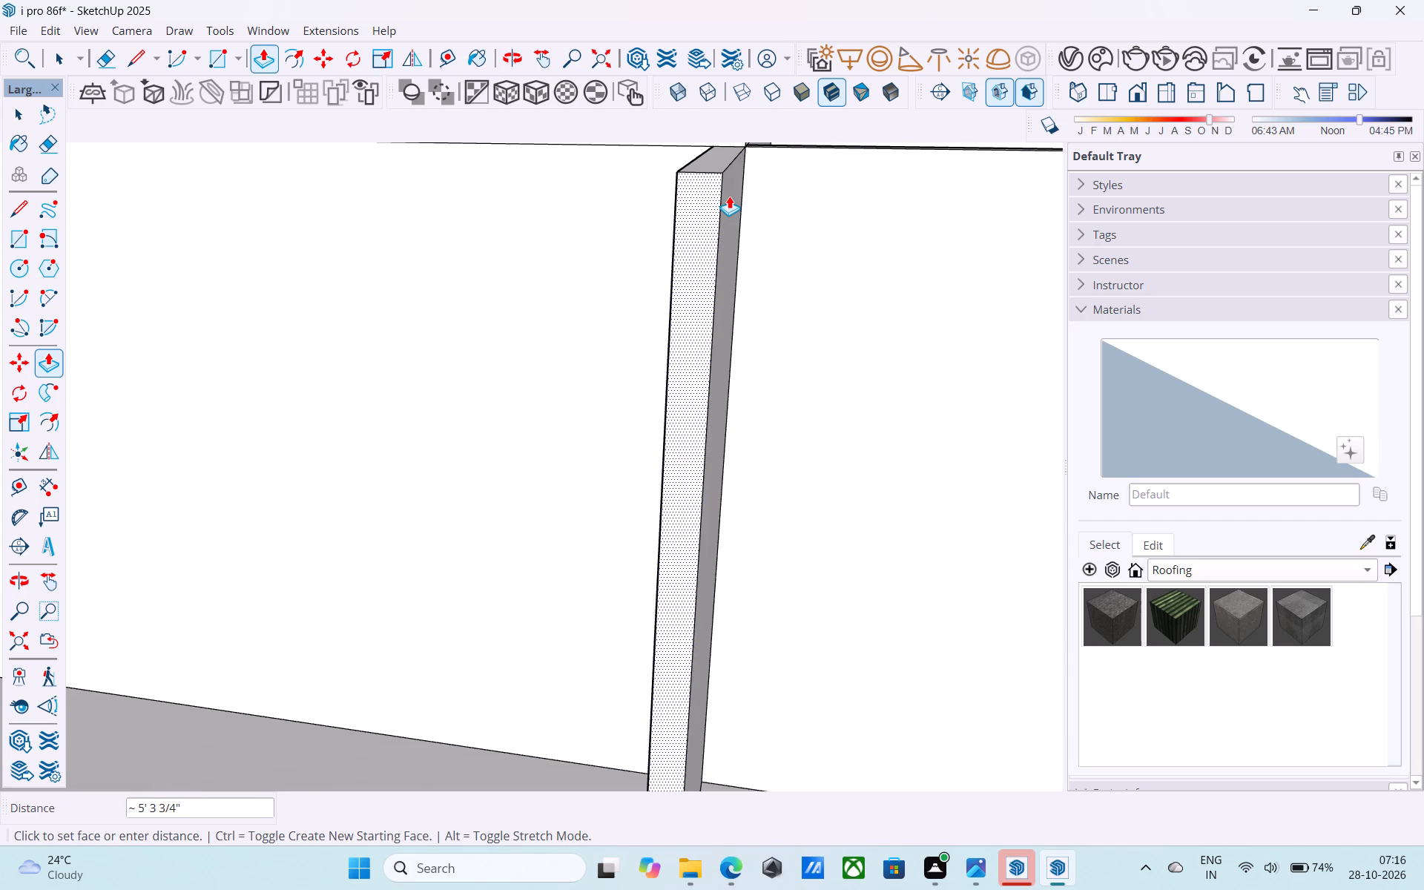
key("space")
Extend the roof slab over the open upper storey in pulls of 7' 3", 2' and 11' 9", reaching the side wall's outer face.
scroll(729, 196, "down", 15)
middle_click_drag(729, 204, 723, 363, "shift")
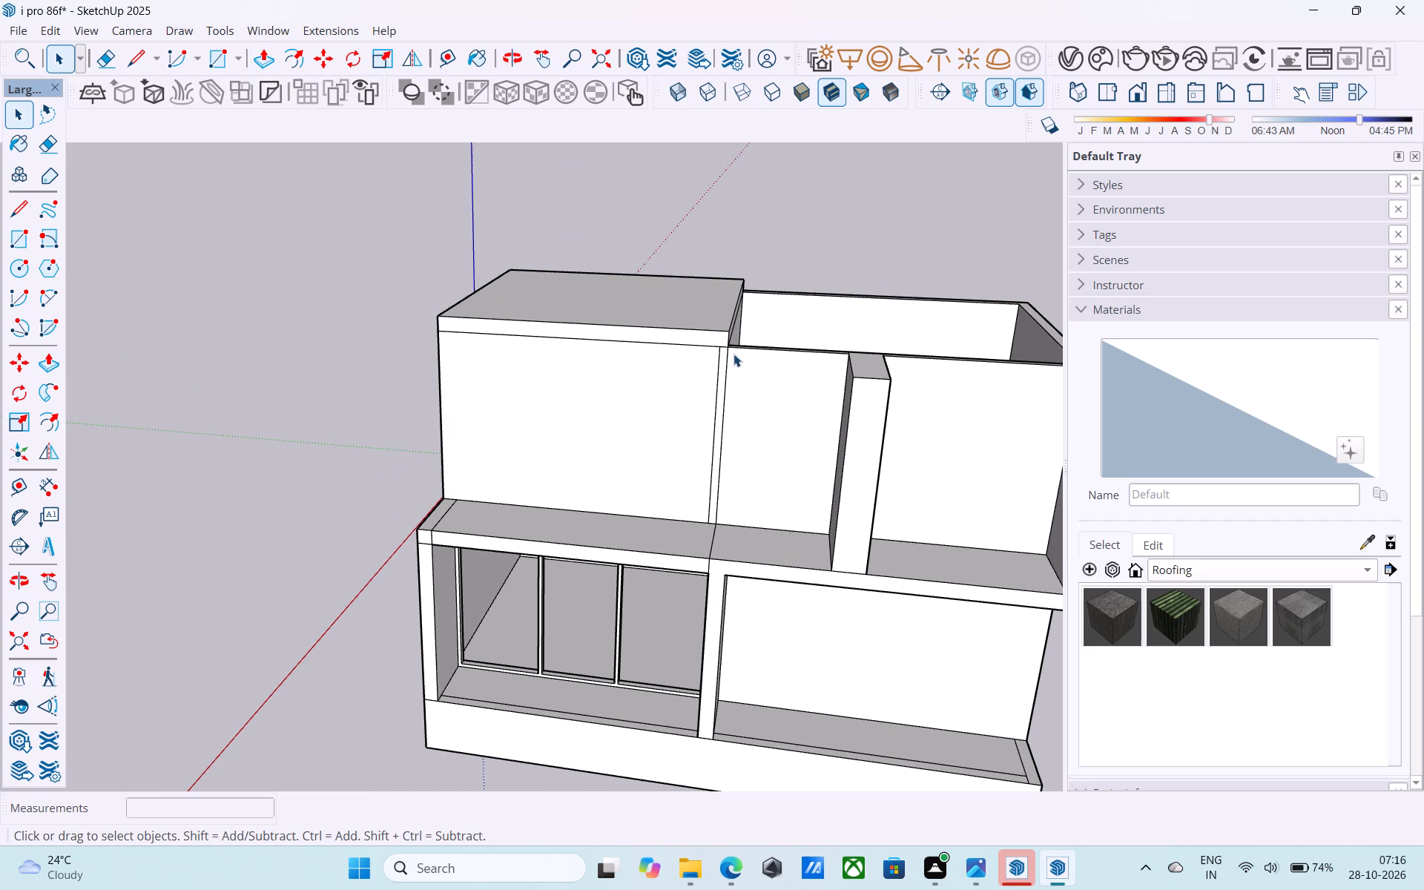
middle_click_drag(736, 348, 545, 300)
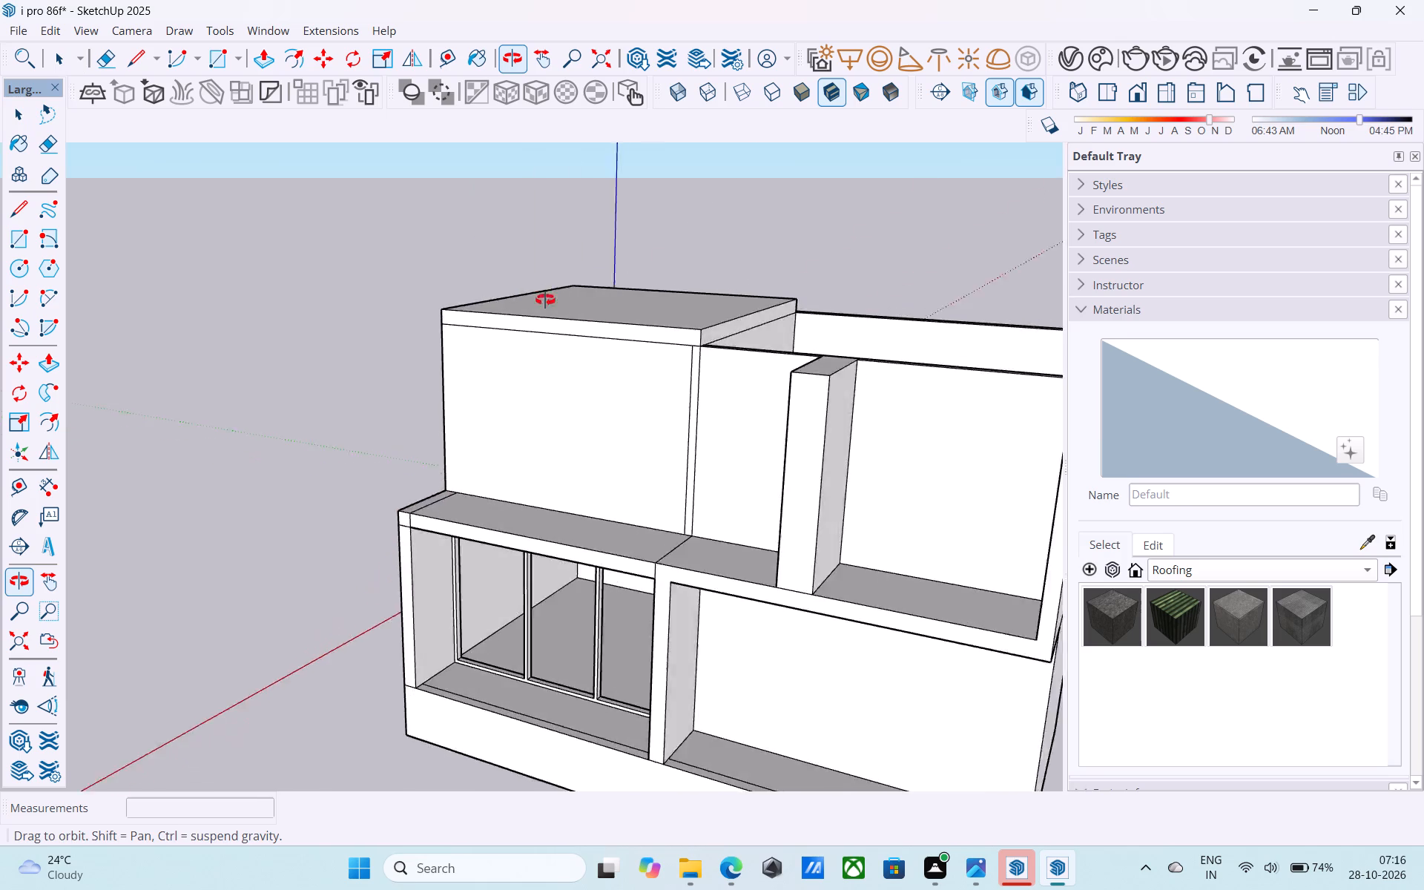
middle_click_drag(545, 300, 383, 262)
scroll(377, 245, "down", 3)
middle_click_drag(560, 177, 646, 301)
scroll(640, 306, "up", 3)
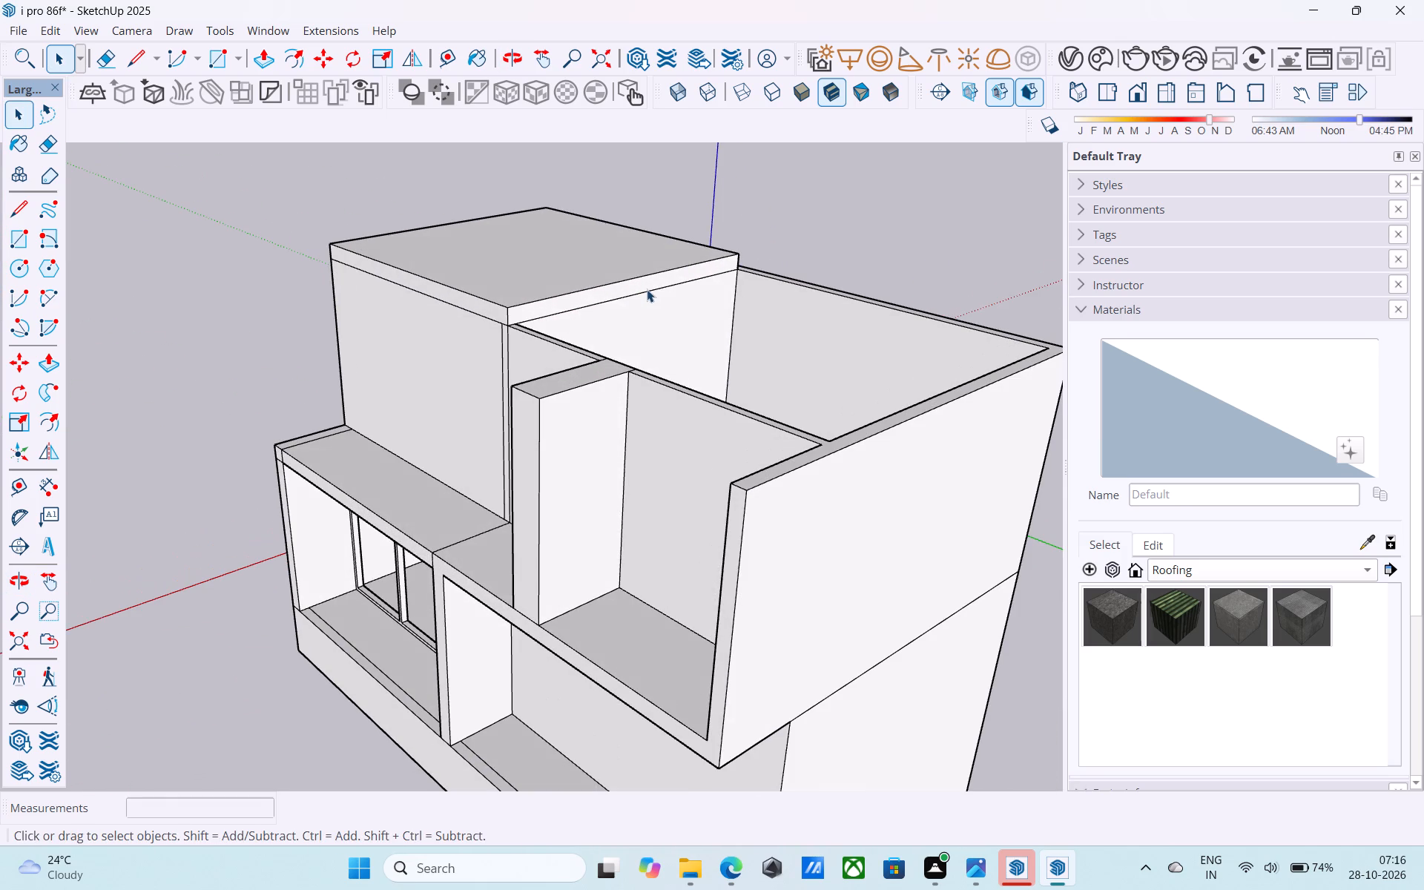
left_click(647, 289)
left_click(647, 286)
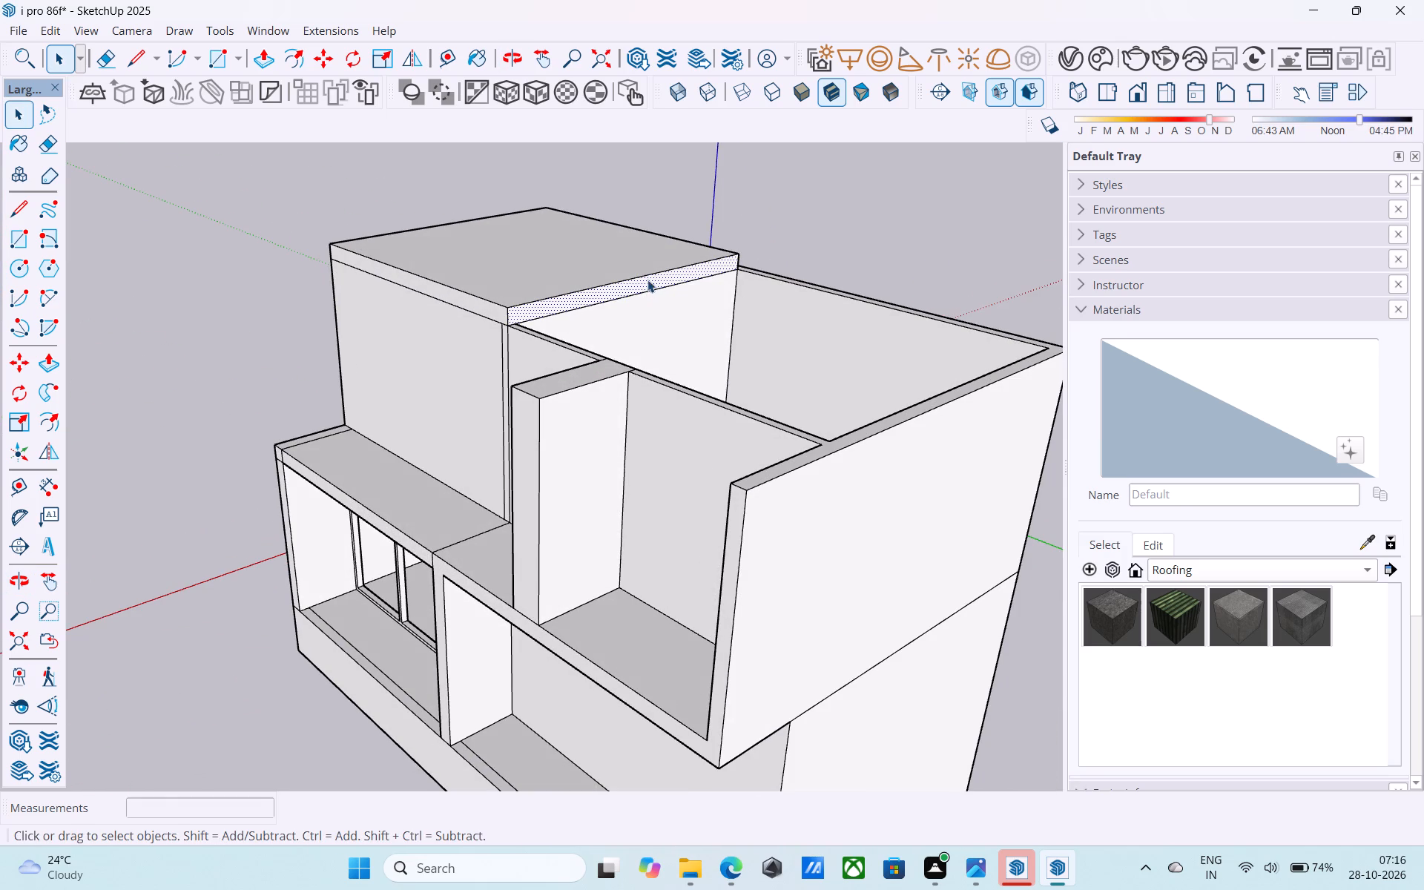
key("p")
left_click(647, 278)
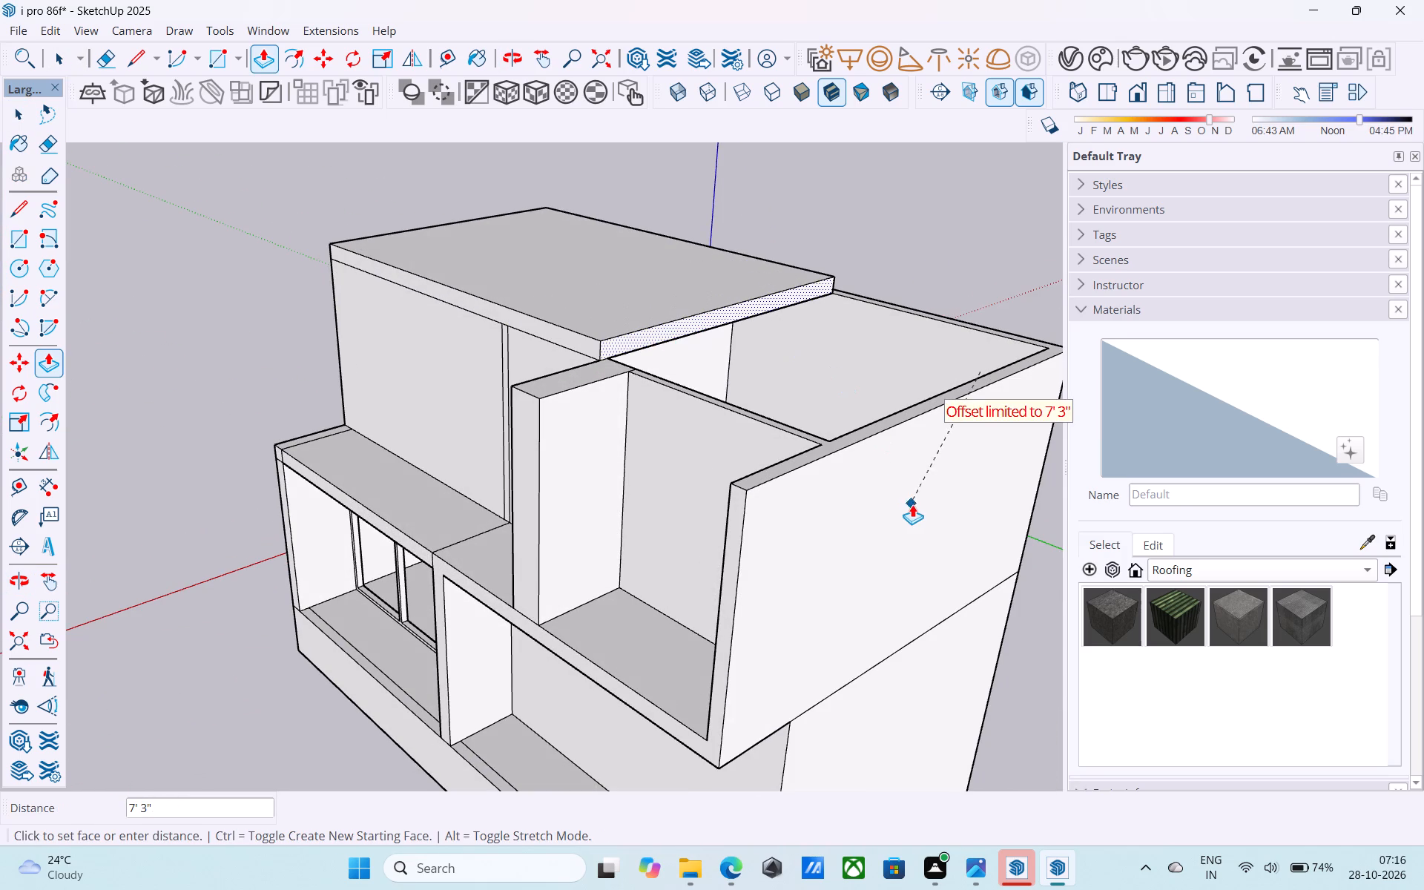
left_click(913, 504)
left_click(718, 326)
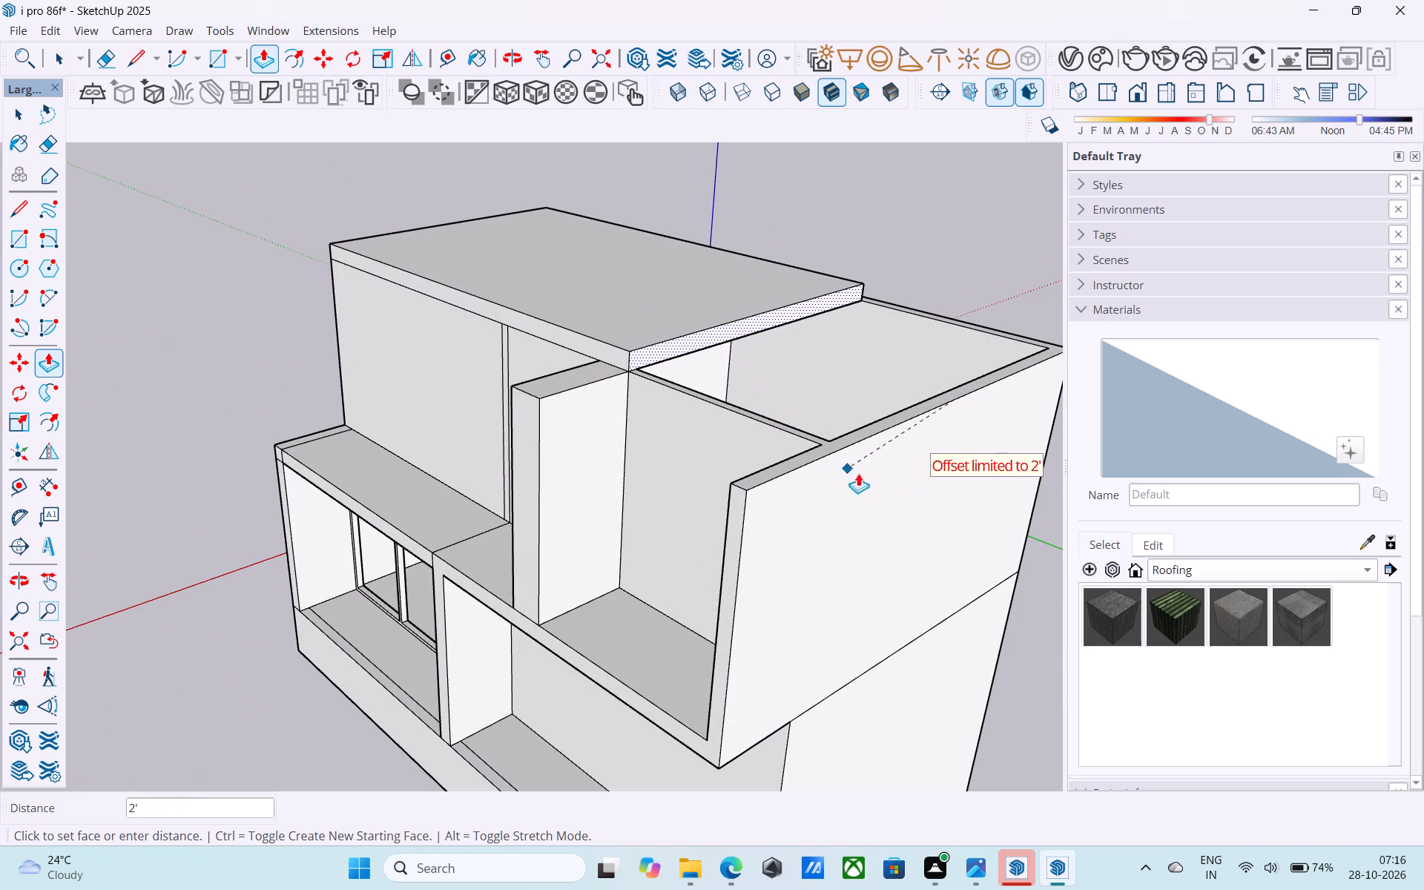
left_click(876, 482)
left_click(708, 334)
left_click(916, 436)
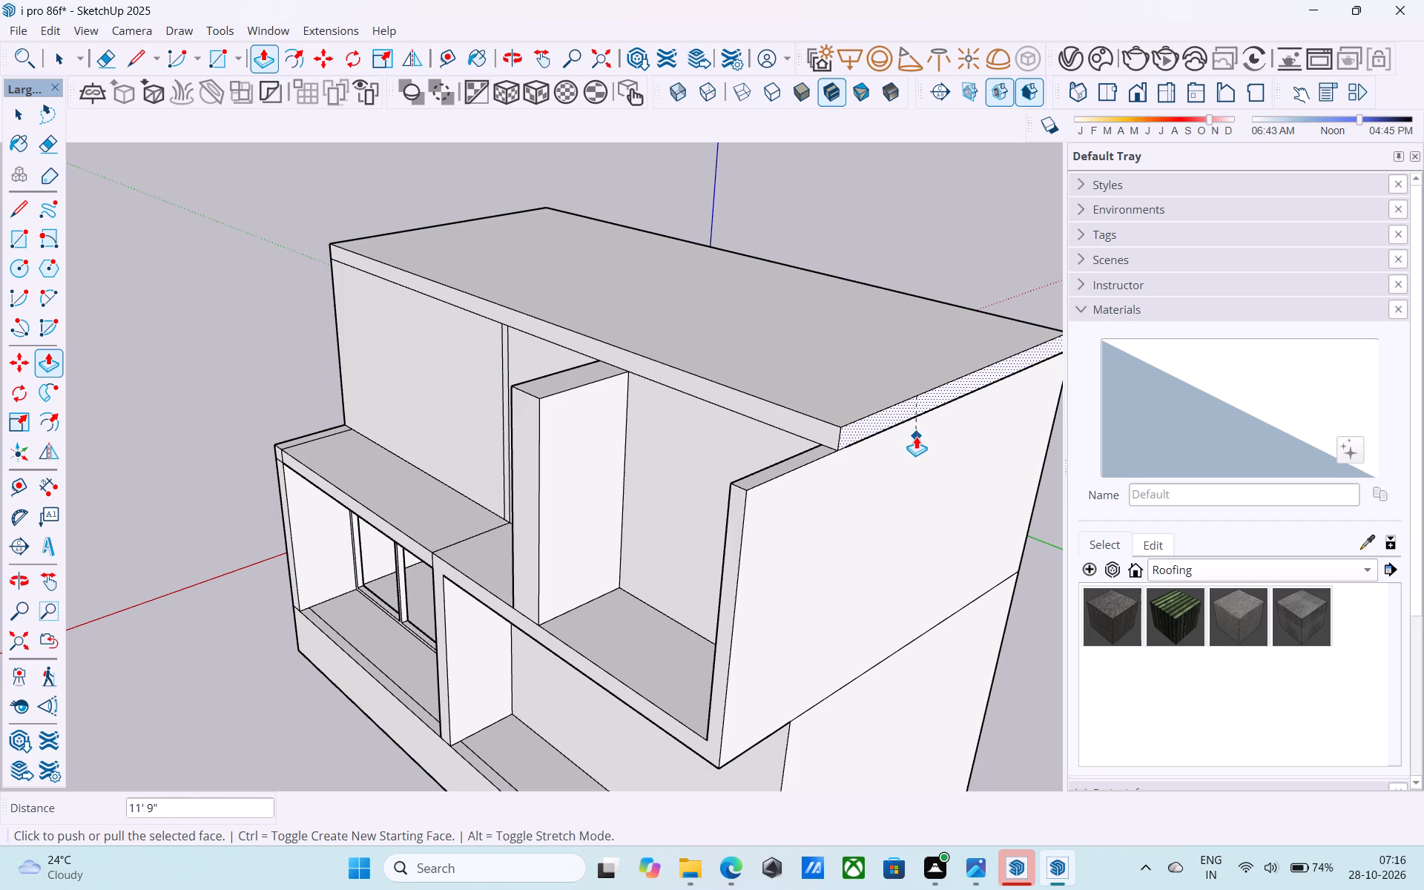
Push/Pull the roof slab's rear edge face outward 9", flush with the rear wall.
middle_click_drag(927, 407, 238, 397)
scroll(368, 391, "down", 1)
middle_click_drag(369, 391, 420, 357, "shift")
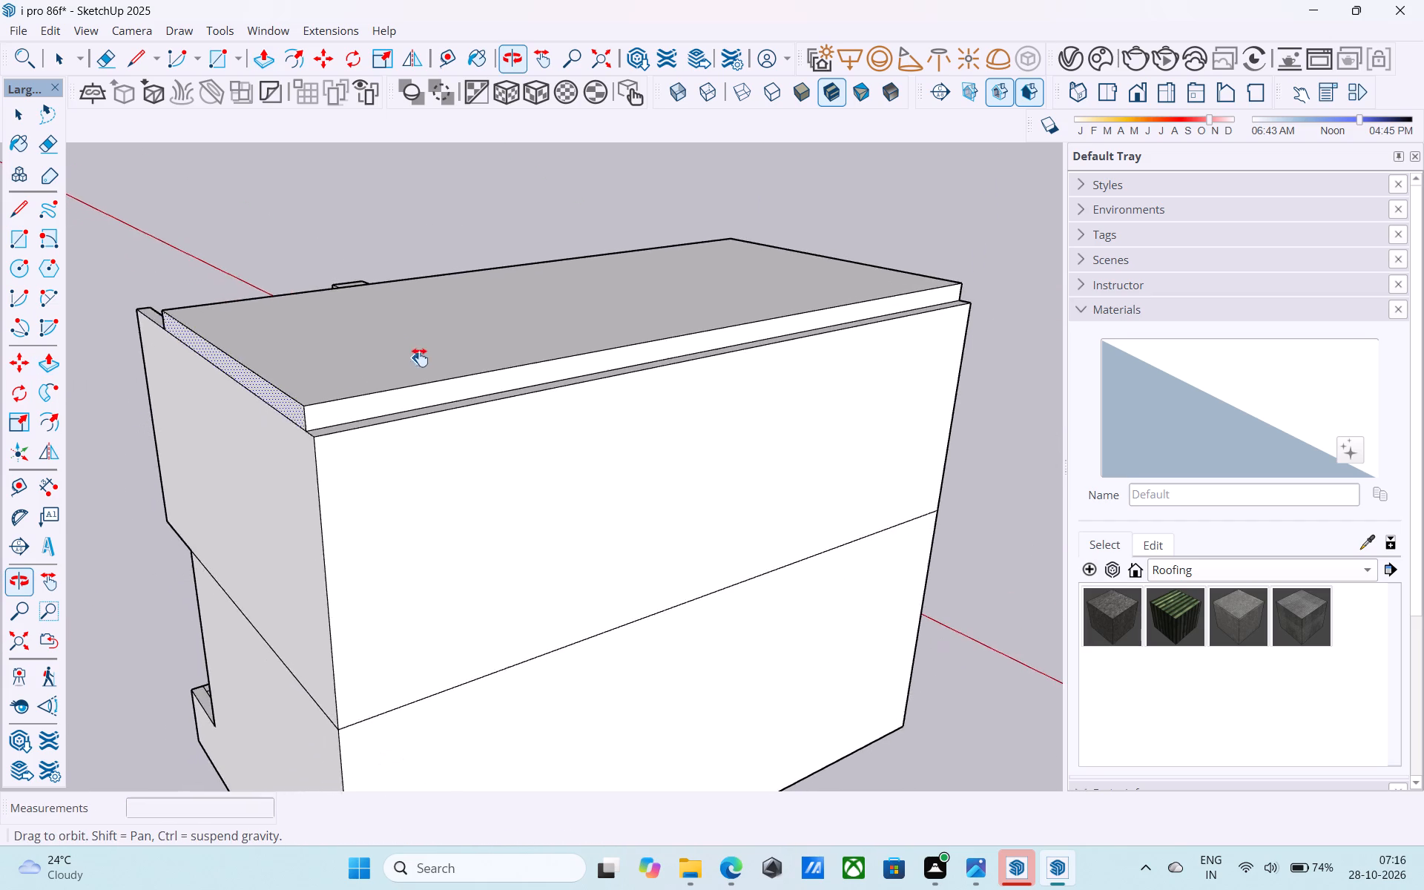
middle_click_drag(420, 357, 522, 372, "shift")
key("space")
left_click(582, 401)
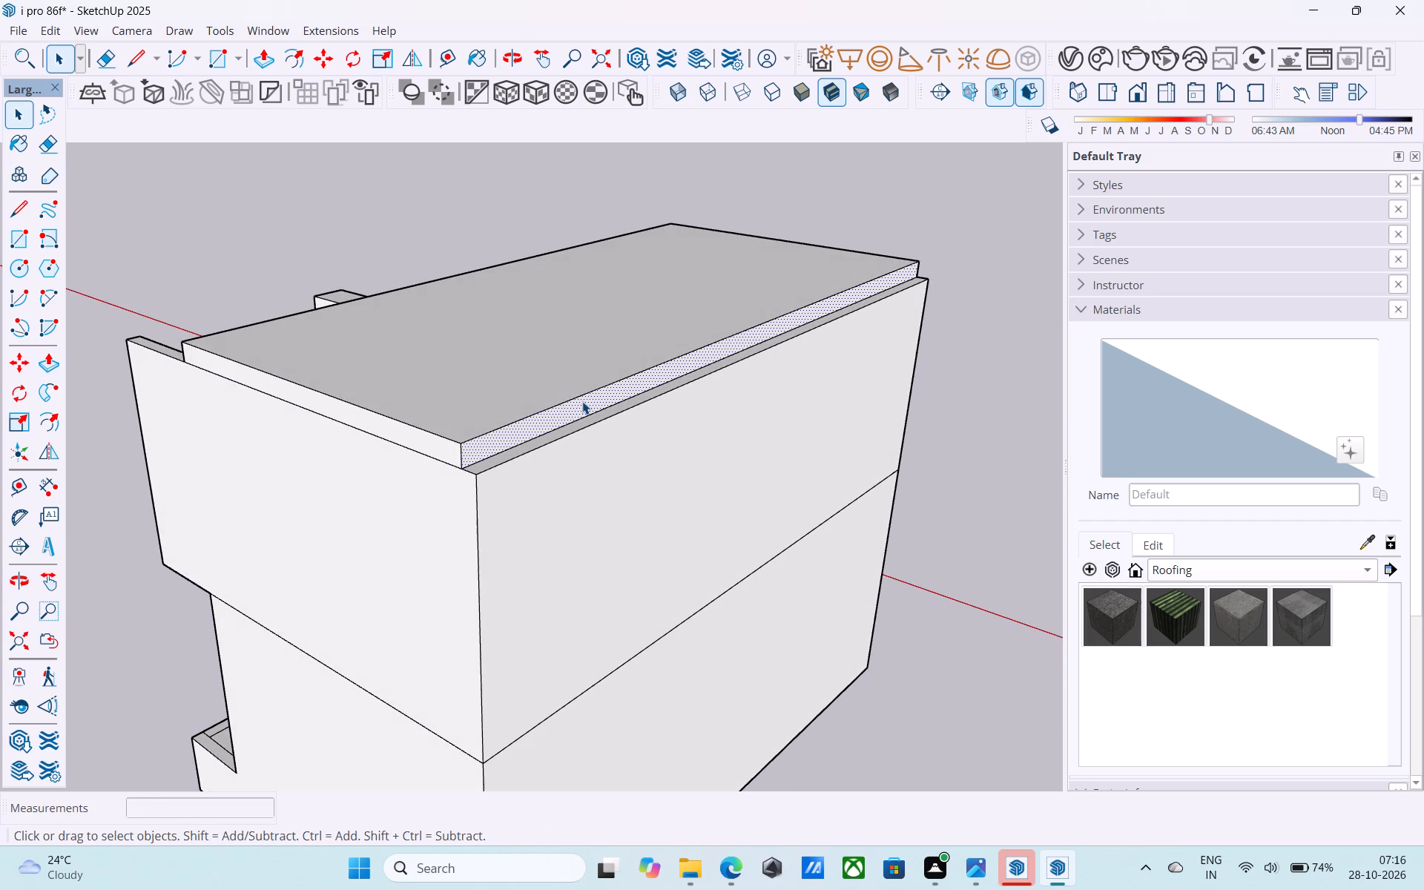
key("p")
left_click(582, 401)
left_click(565, 452)
Save the model.
scroll(564, 447, "down", 5)
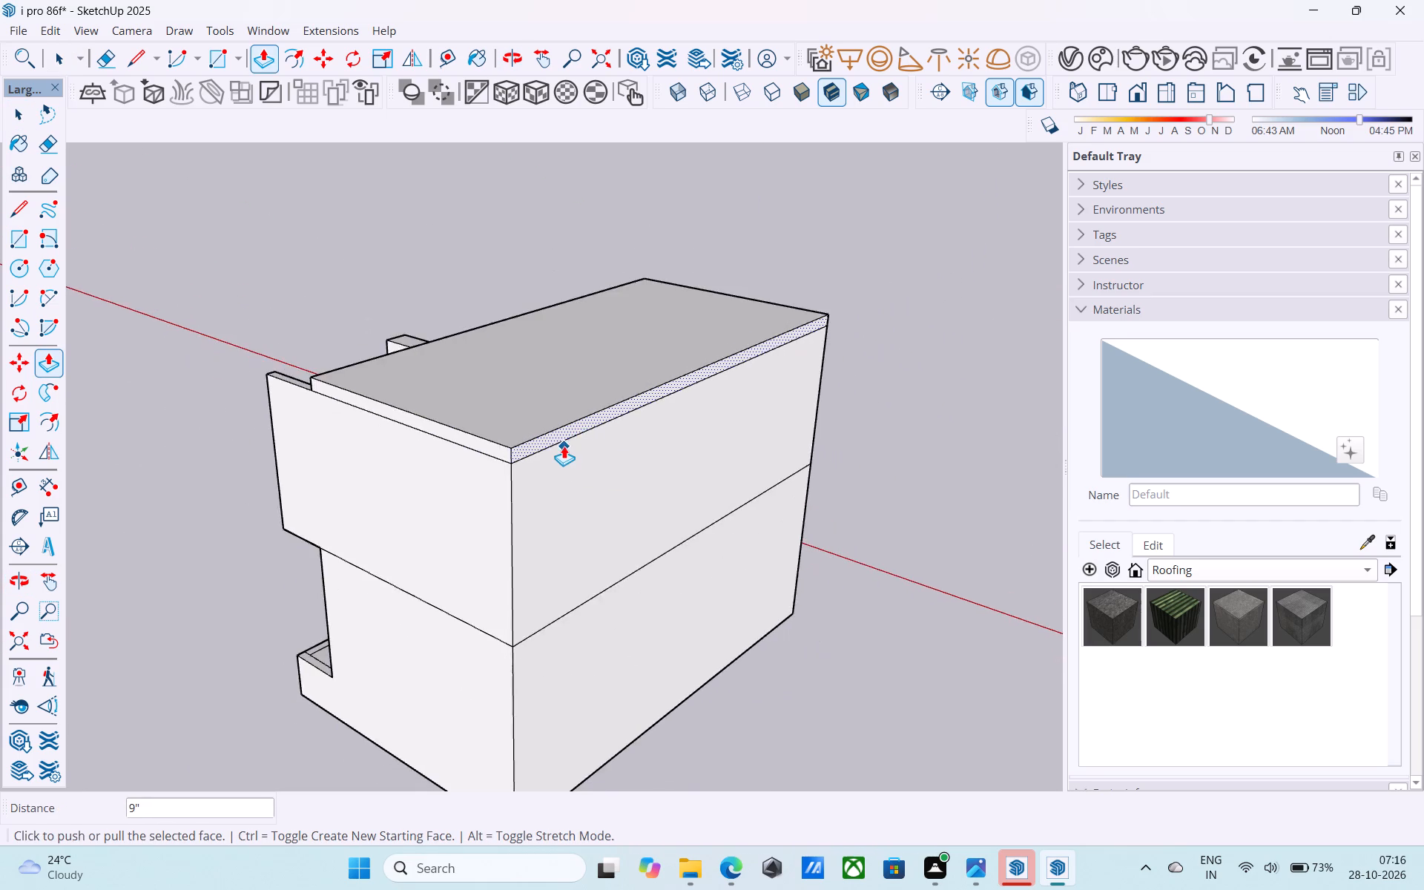
middle_click_drag(814, 400, 258, 400)
middle_click_drag(665, 375, 150, 372)
middle_click_drag(722, 340, 588, 274)
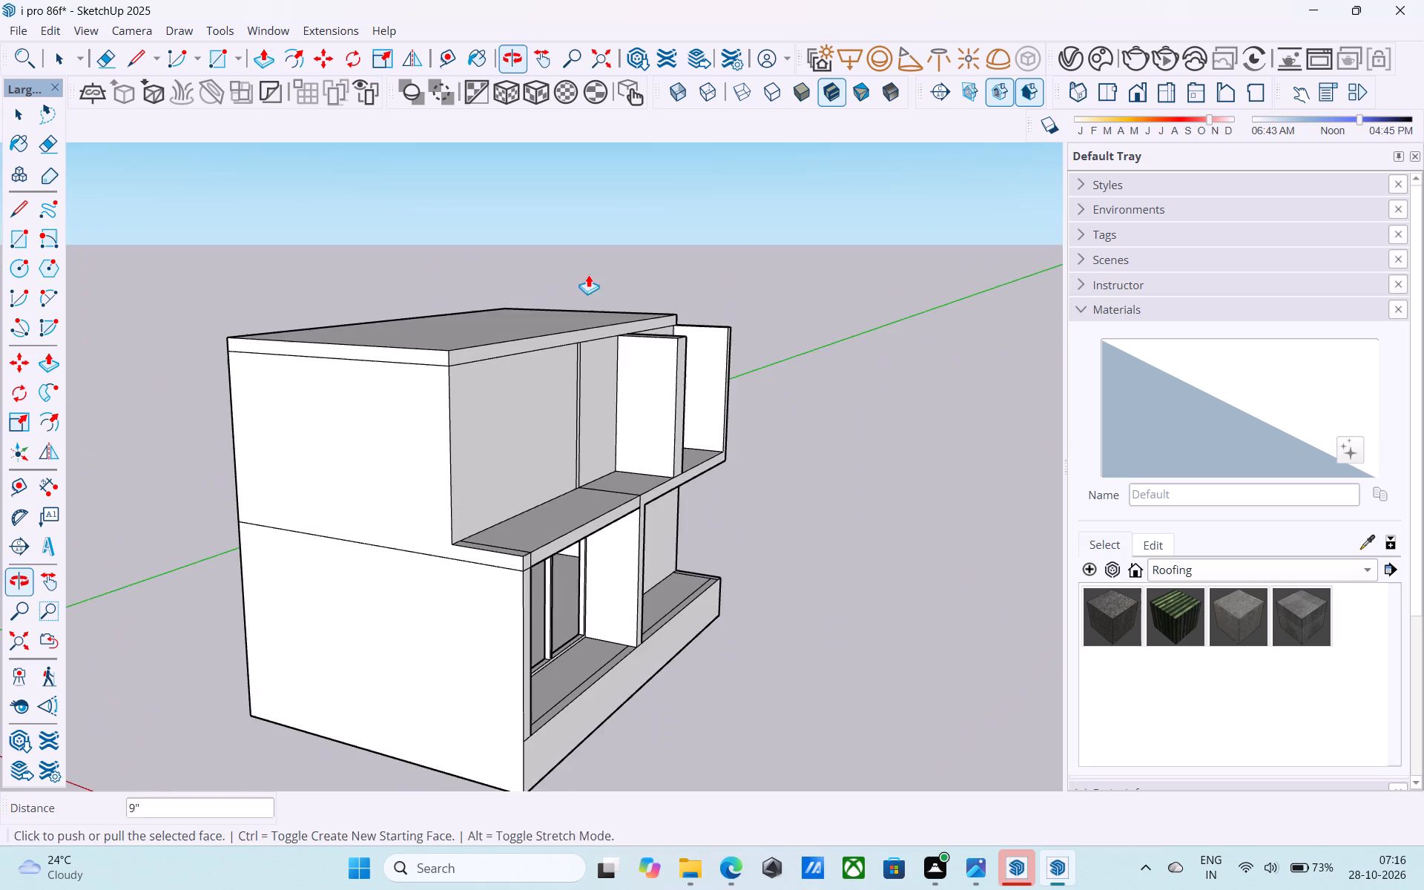
middle_click_drag(431, 338, 310, 365)
middle_click_drag(542, 309, 486, 348)
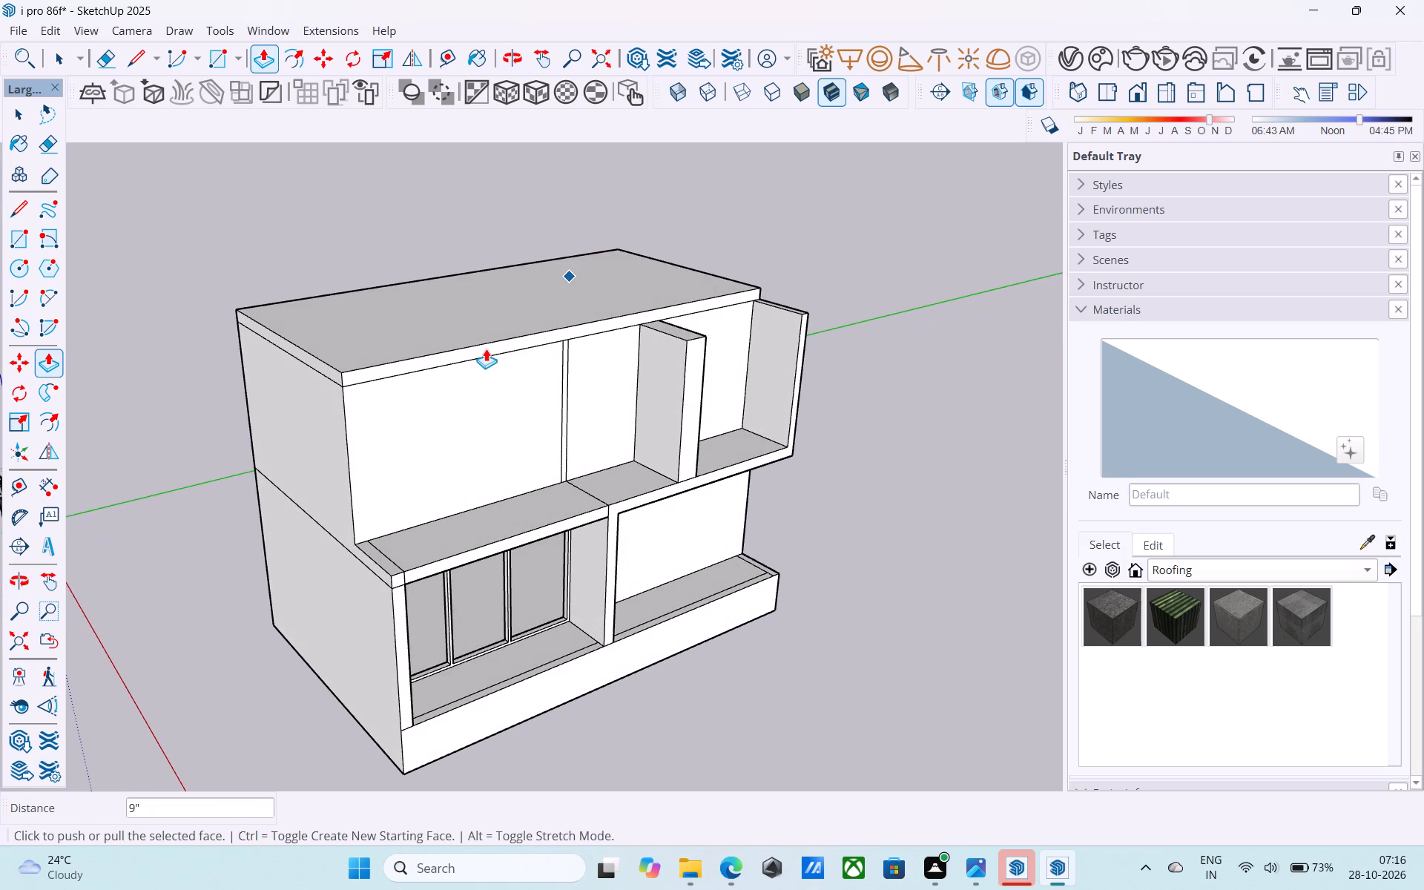
key("ctrl+s")
key("space")
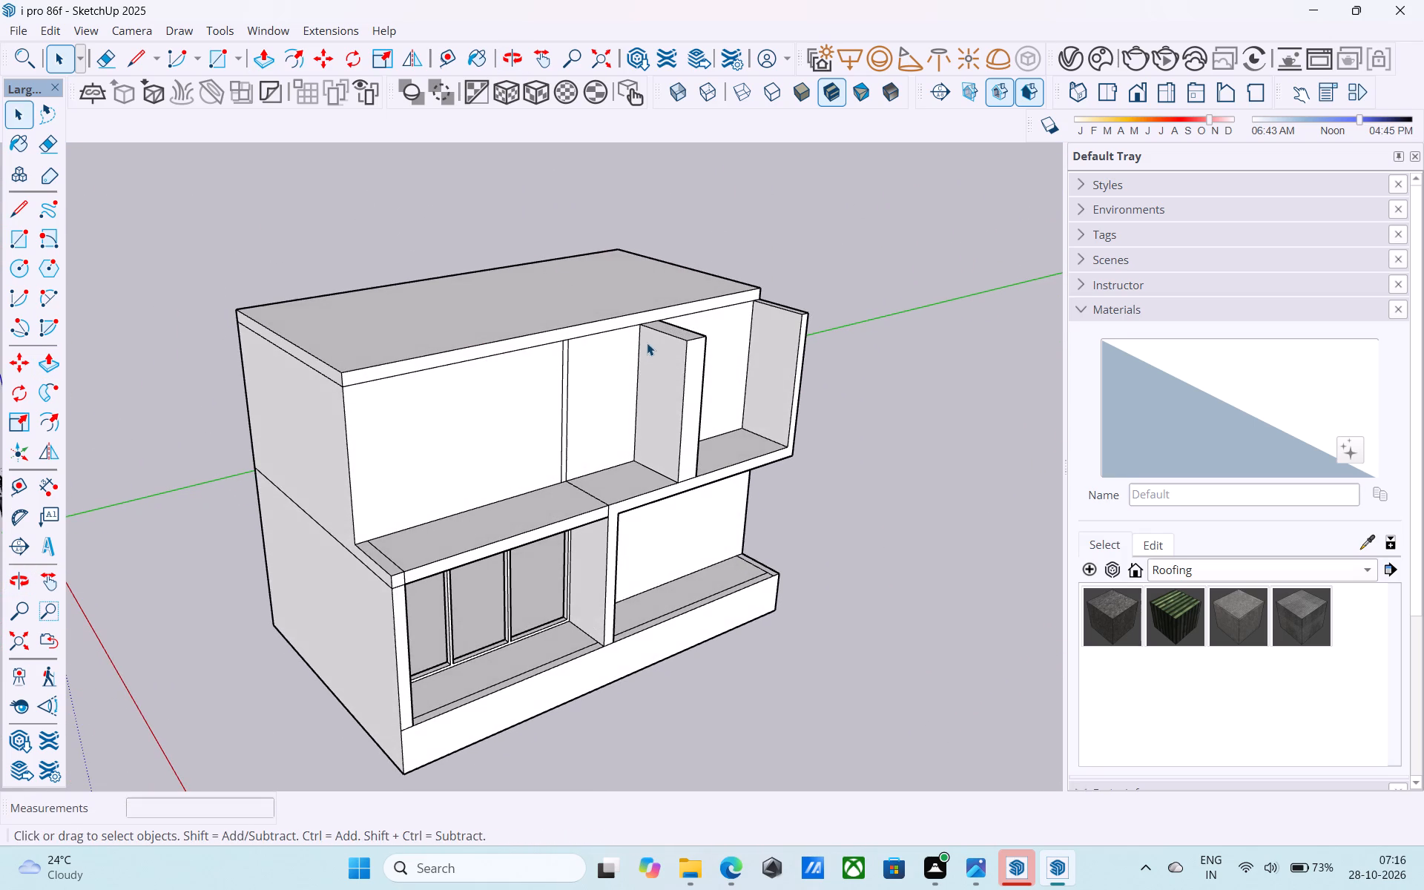
Push/Pull the narrow end strip of the projecting upper floor slab upward toward the roof slab, extending the side wall forward.
scroll(647, 343, "down", 3)
middle_click_drag(647, 341, 587, 366, "shift")
middle_click_drag(504, 392, 469, 323, "shift")
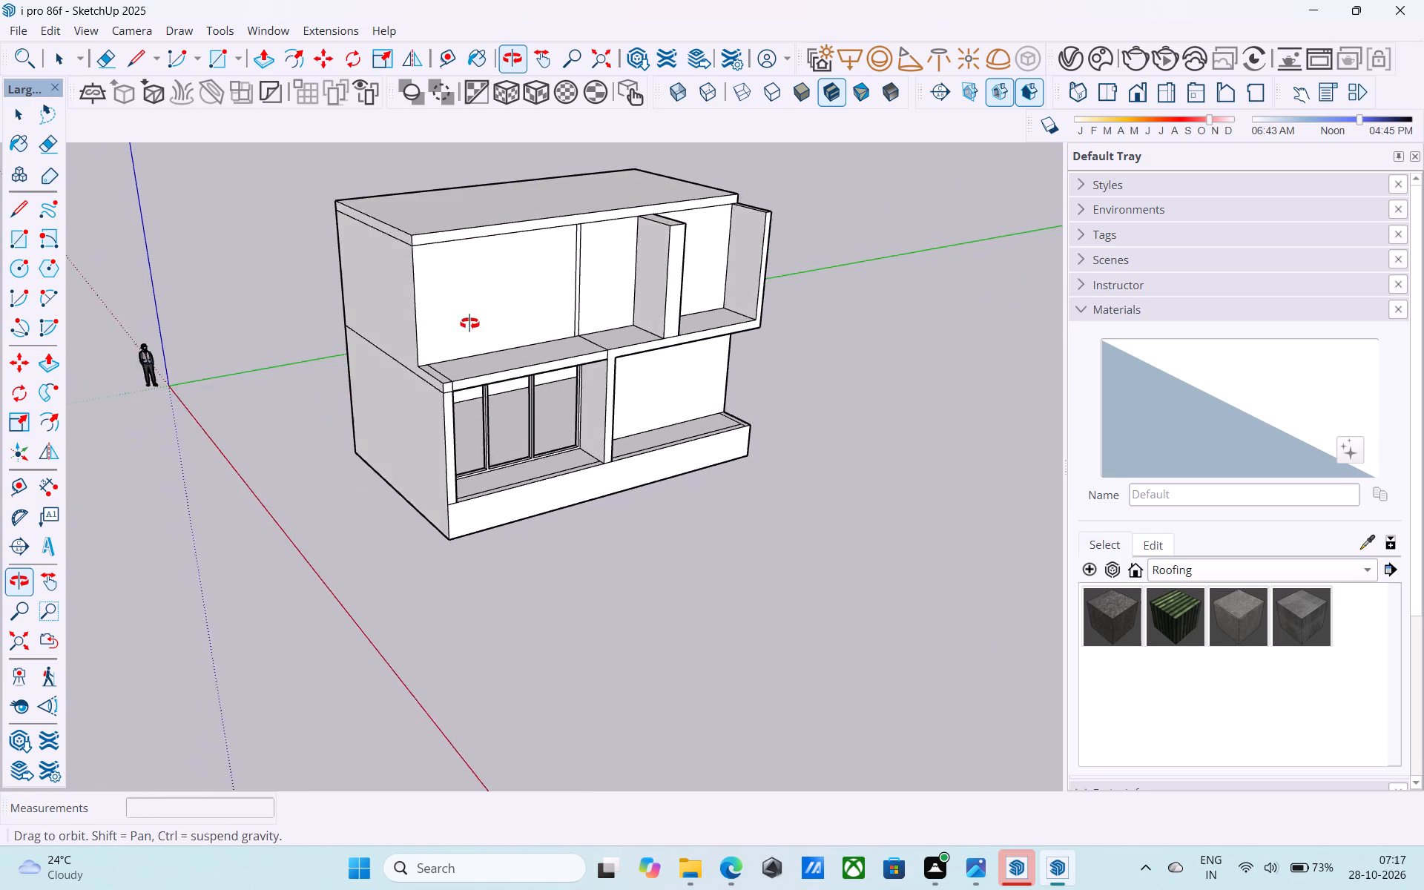
middle_click_drag(469, 323, 464, 329, "shift")
scroll(409, 398, "up", 5)
left_click(434, 389)
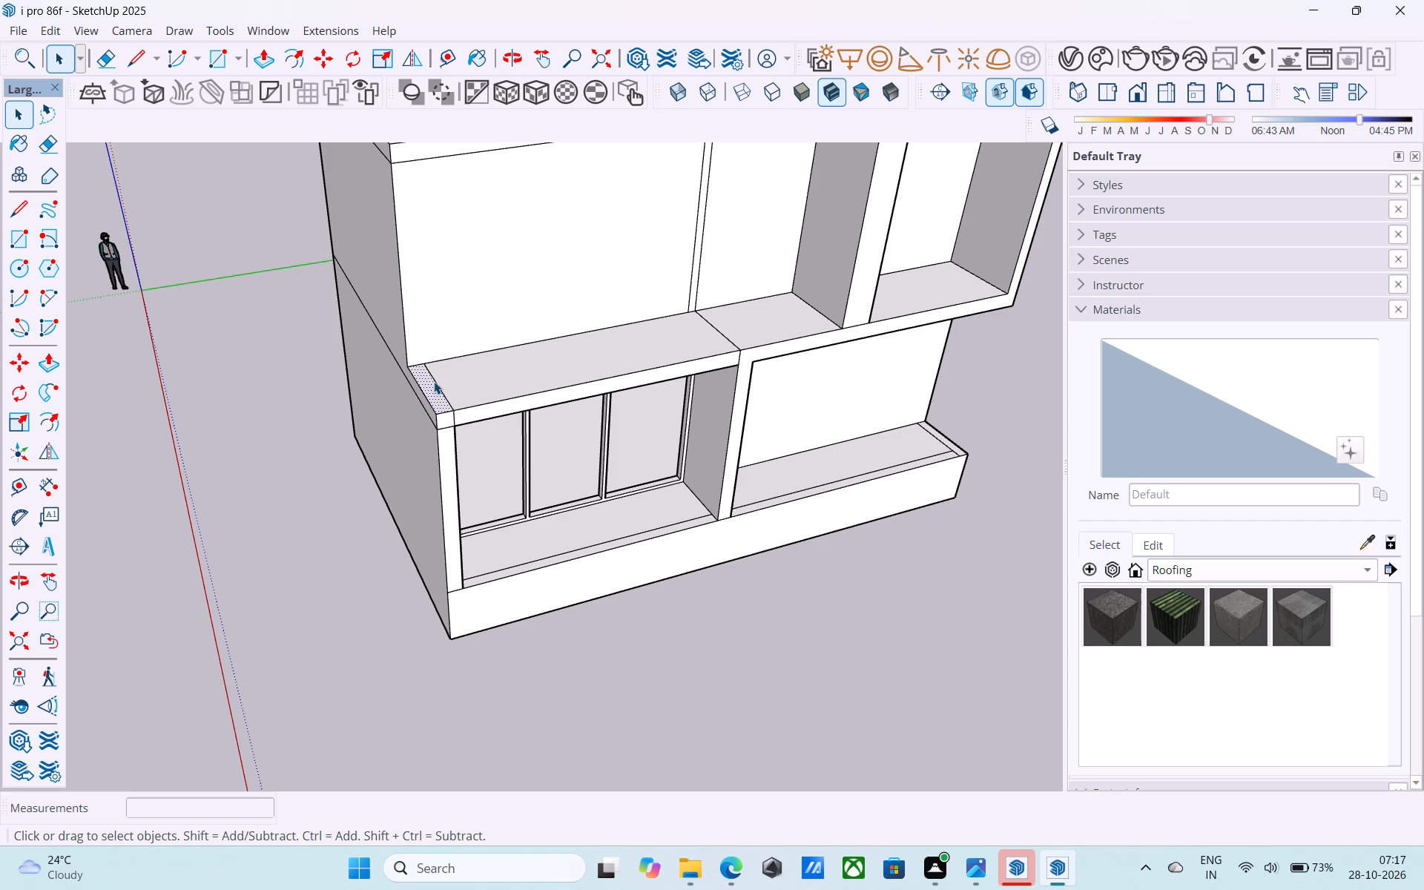
key("p")
left_click(434, 381)
scroll(444, 325, "down", 5)
middle_click_drag(444, 325, 442, 423)
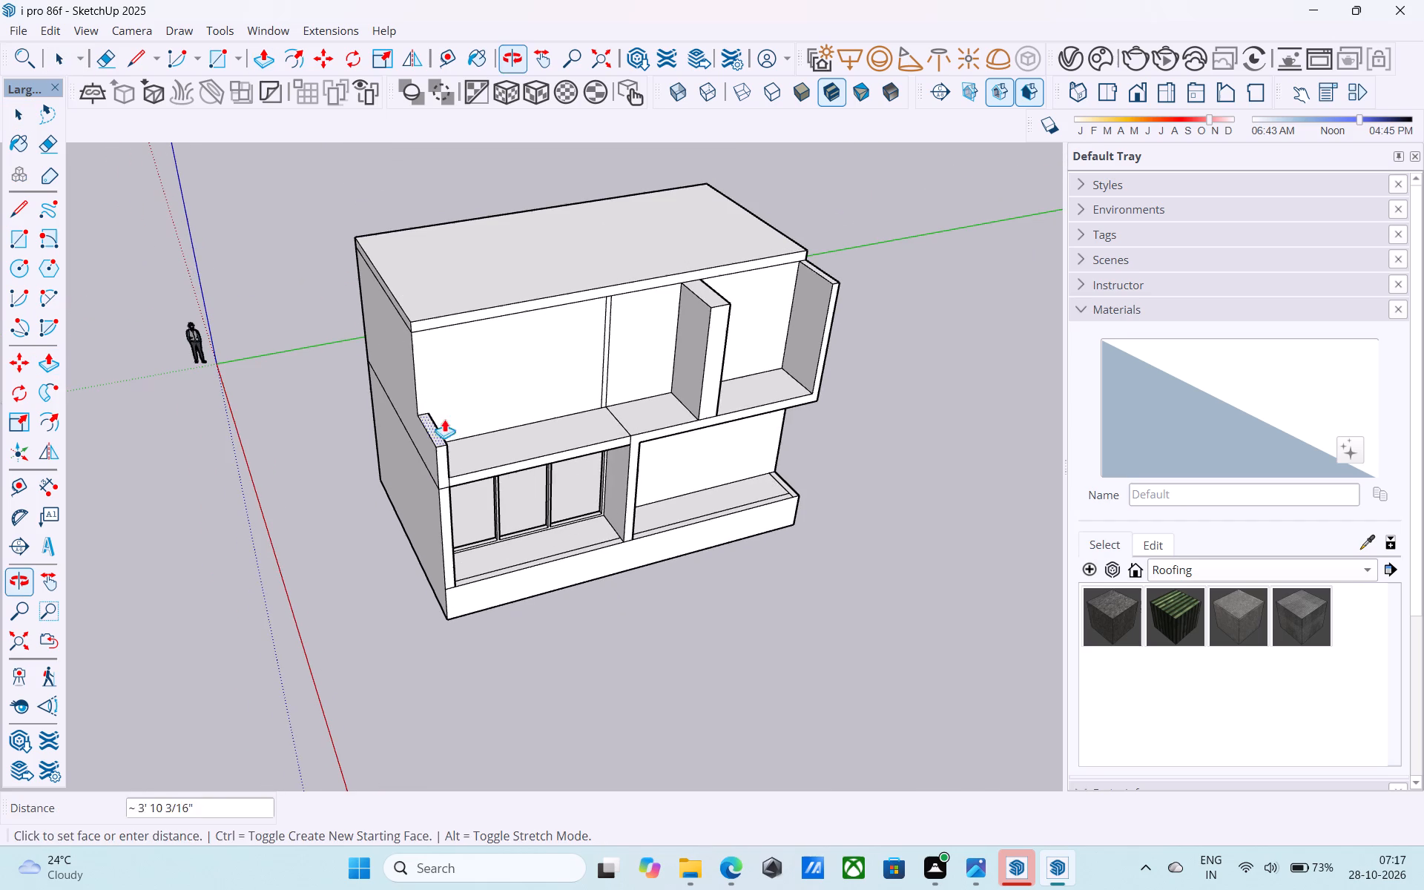
left_click(564, 257)
left_click(455, 356)
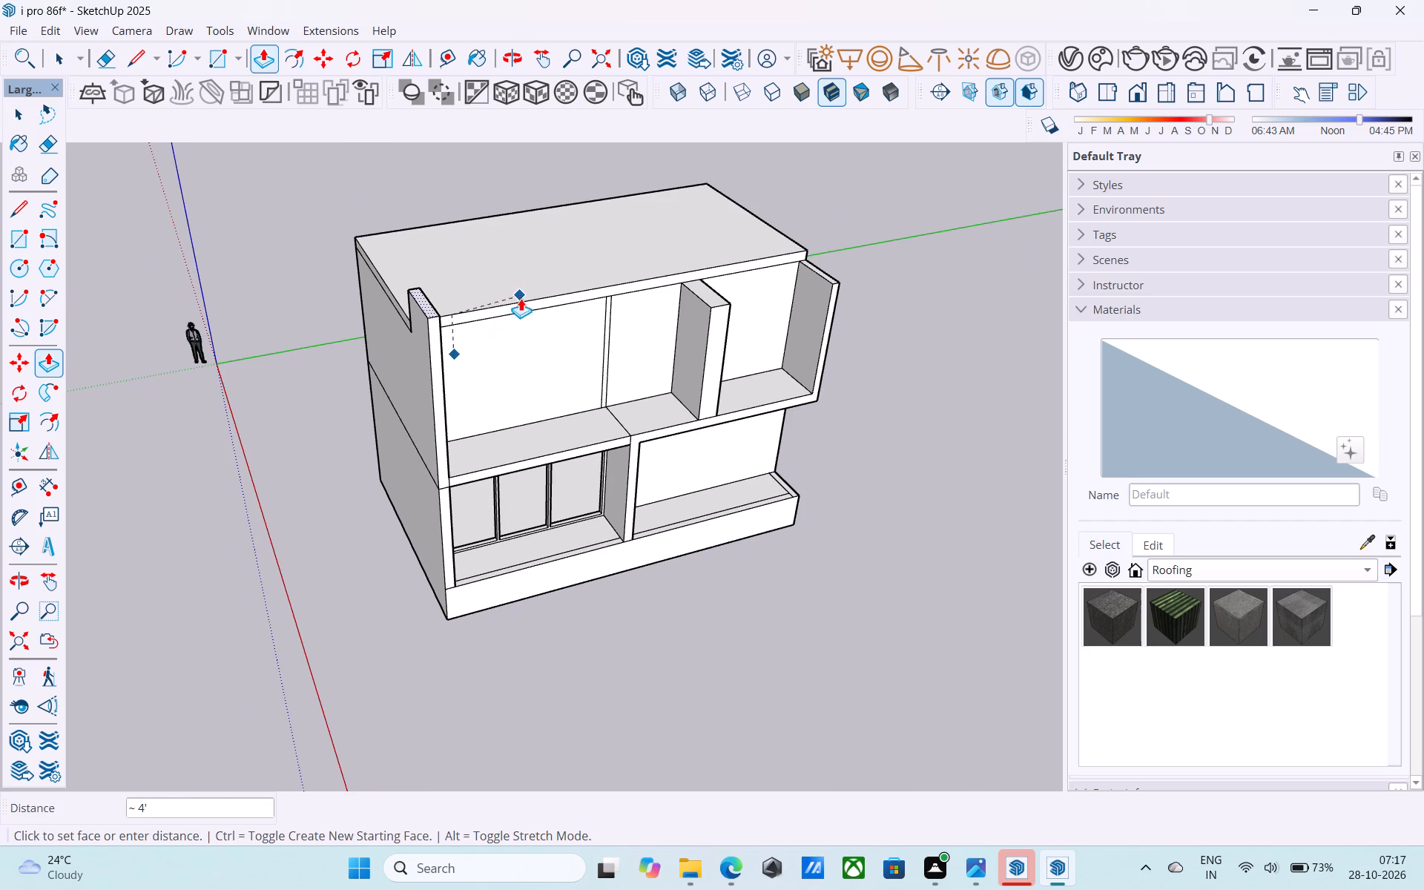
key("space")
Raise the top of the new side wall extension flush with the roof slab's top face.
scroll(429, 346, "up", 2)
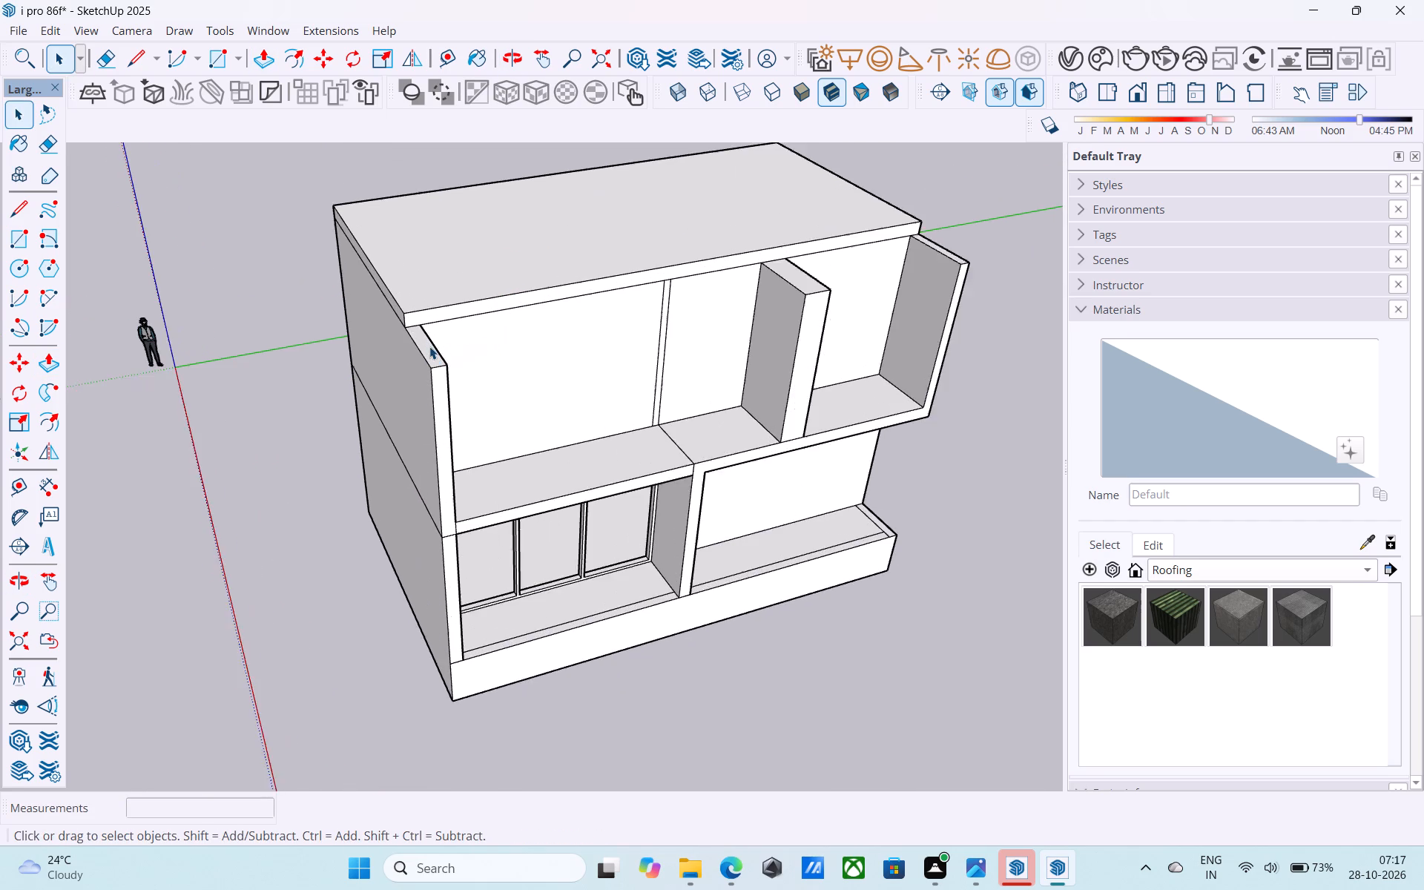
scroll(429, 346, "up", 3)
left_click(426, 356)
key("p")
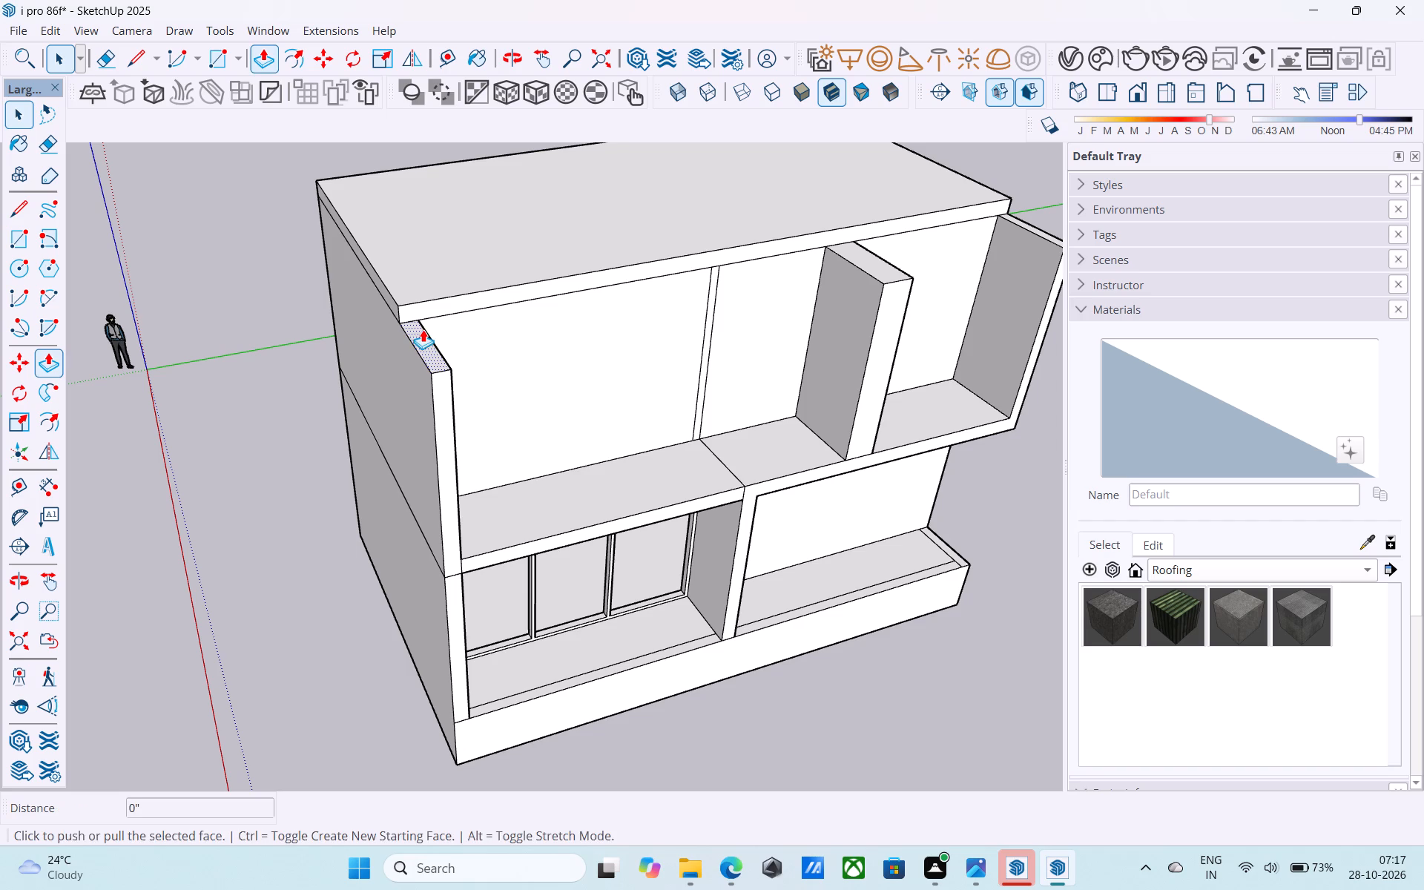
left_click(423, 329)
left_click(427, 300)
middle_click_drag(554, 260, 301, 311)
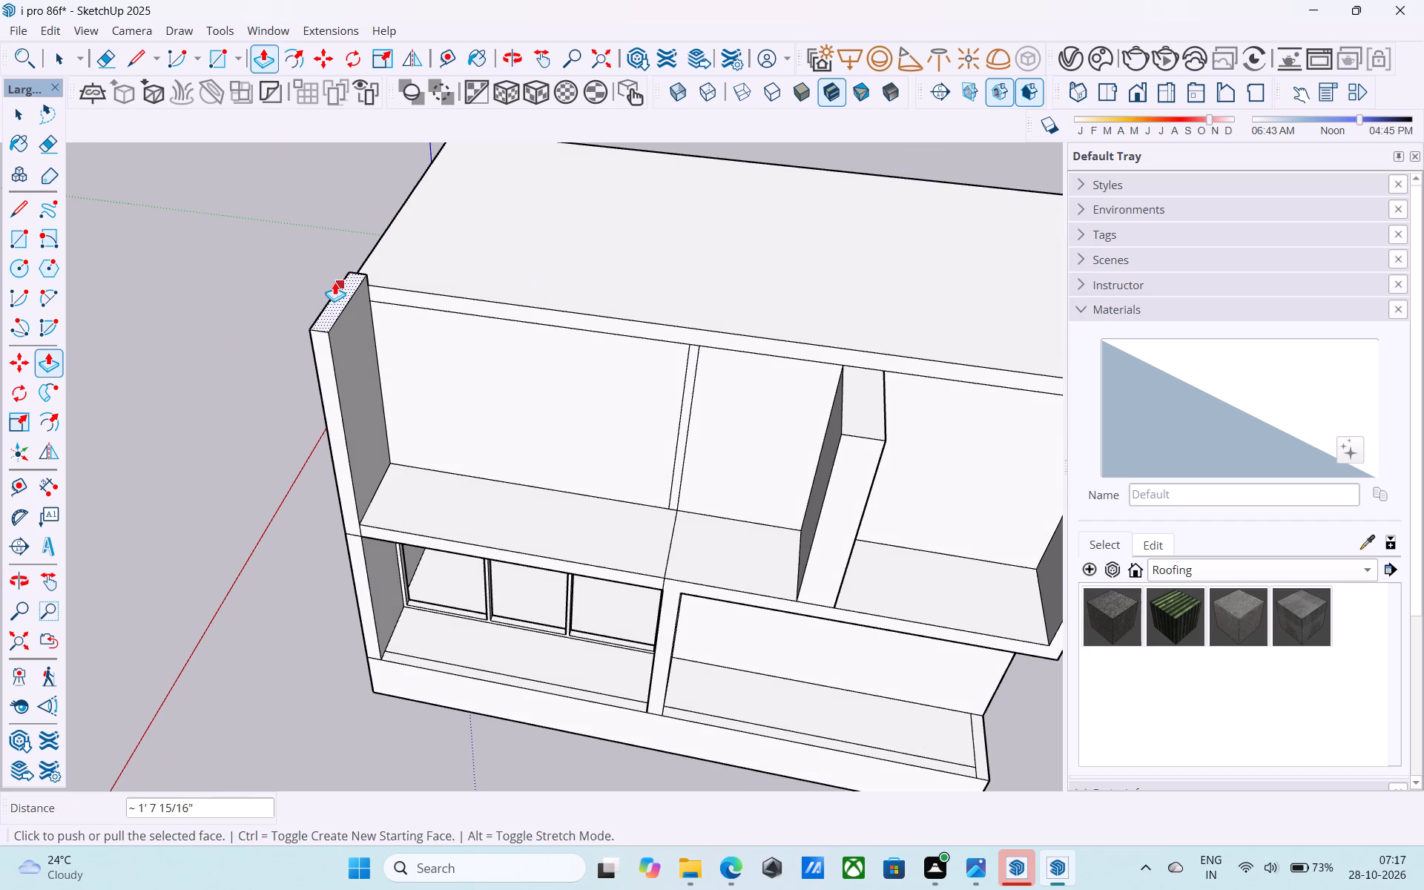
left_click(334, 282)
left_click(570, 313)
scroll(570, 312, "down", 4)
middle_click_drag(570, 312, 772, 271)
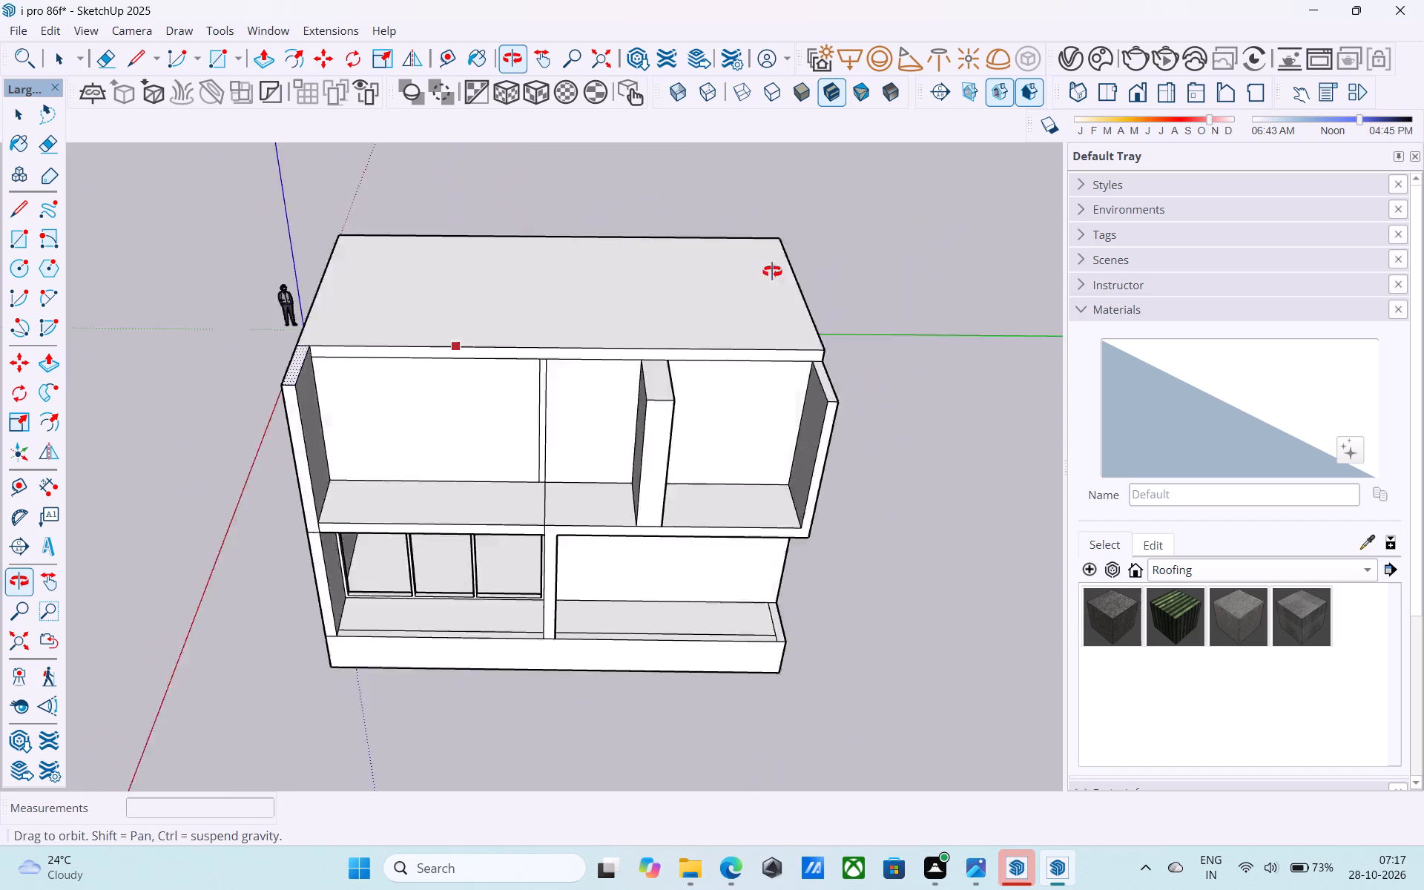
middle_click_drag(772, 271, 871, 249)
scroll(871, 249, "down", 1)
middle_click_drag(567, 361, 570, 344)
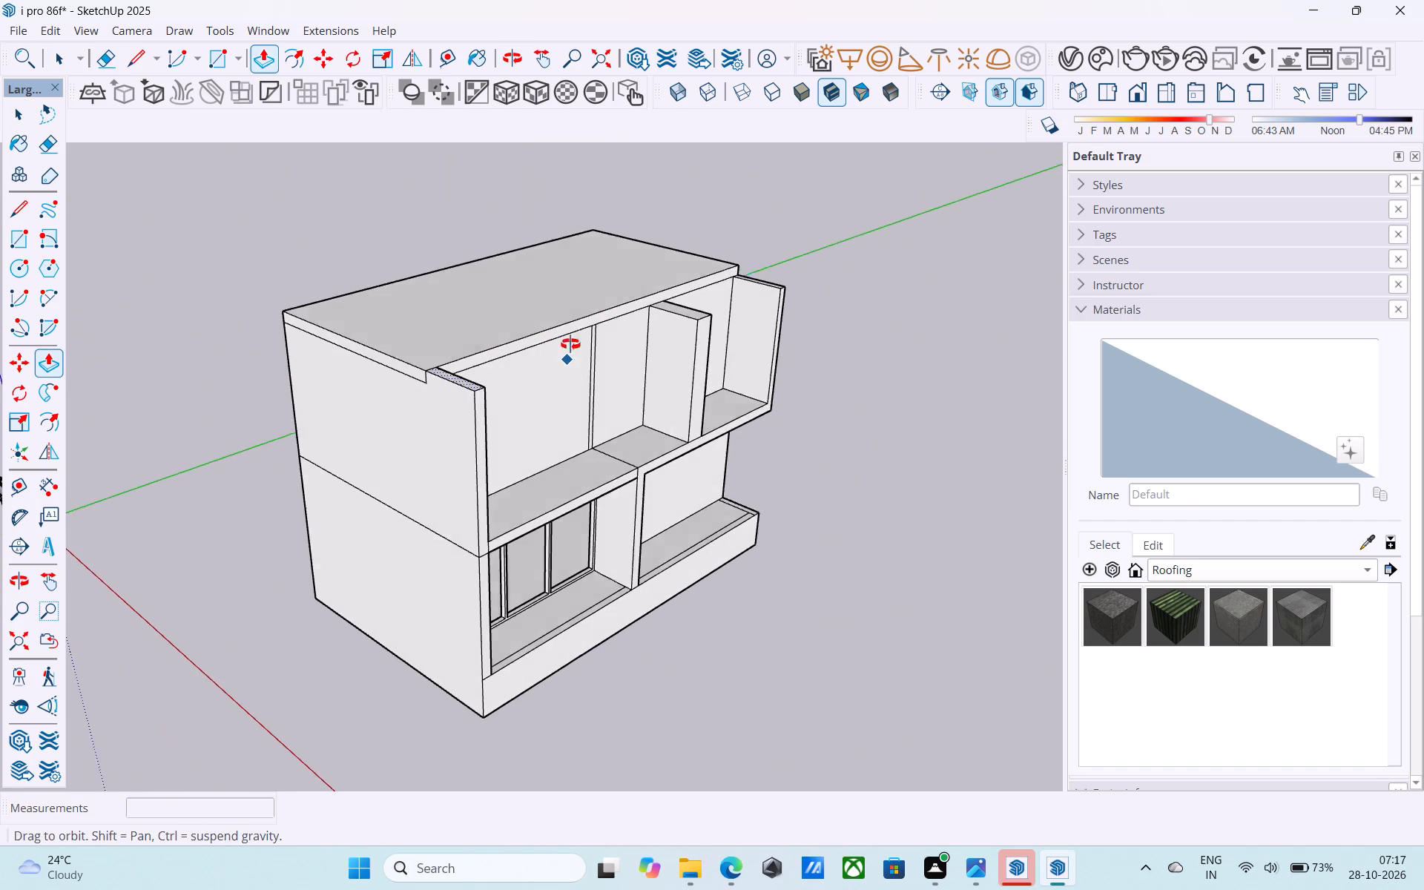
middle_click_drag(570, 344, 220, 397)
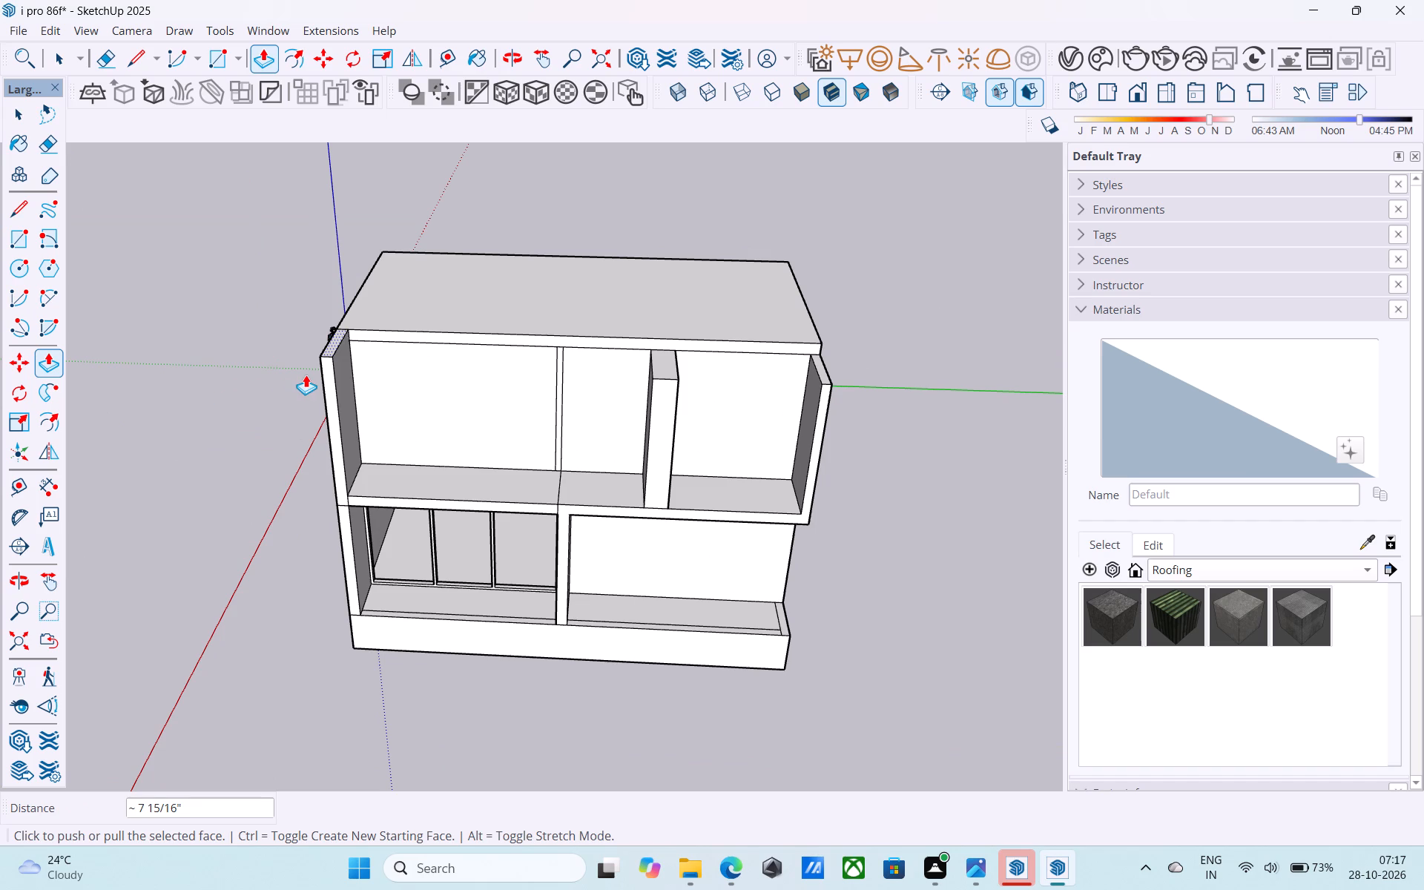
middle_click_drag(306, 375, 404, 416, "shift")
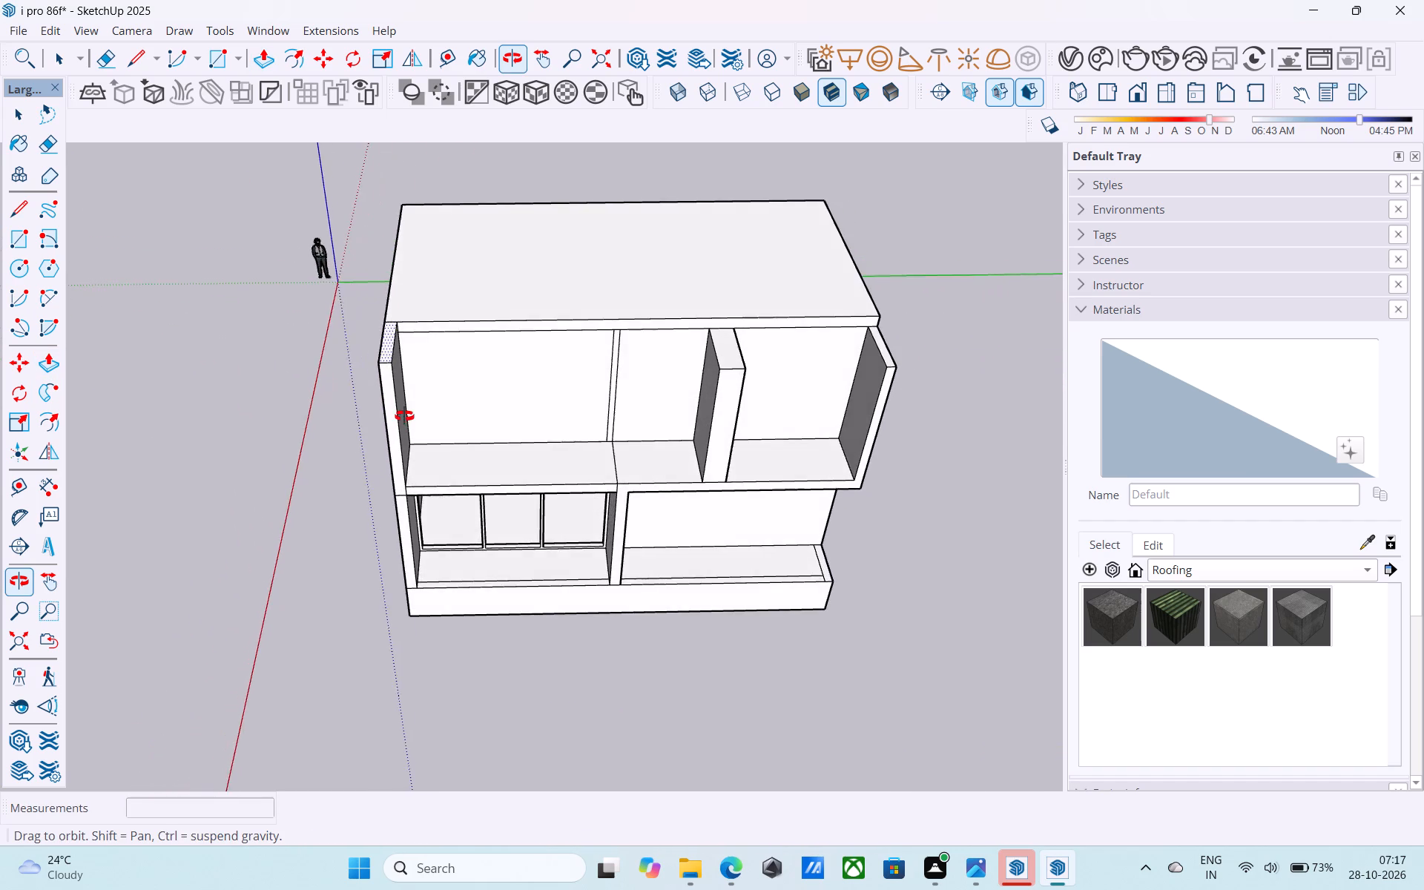
middle_click_drag(404, 416, 429, 438, "shift")
key("space")
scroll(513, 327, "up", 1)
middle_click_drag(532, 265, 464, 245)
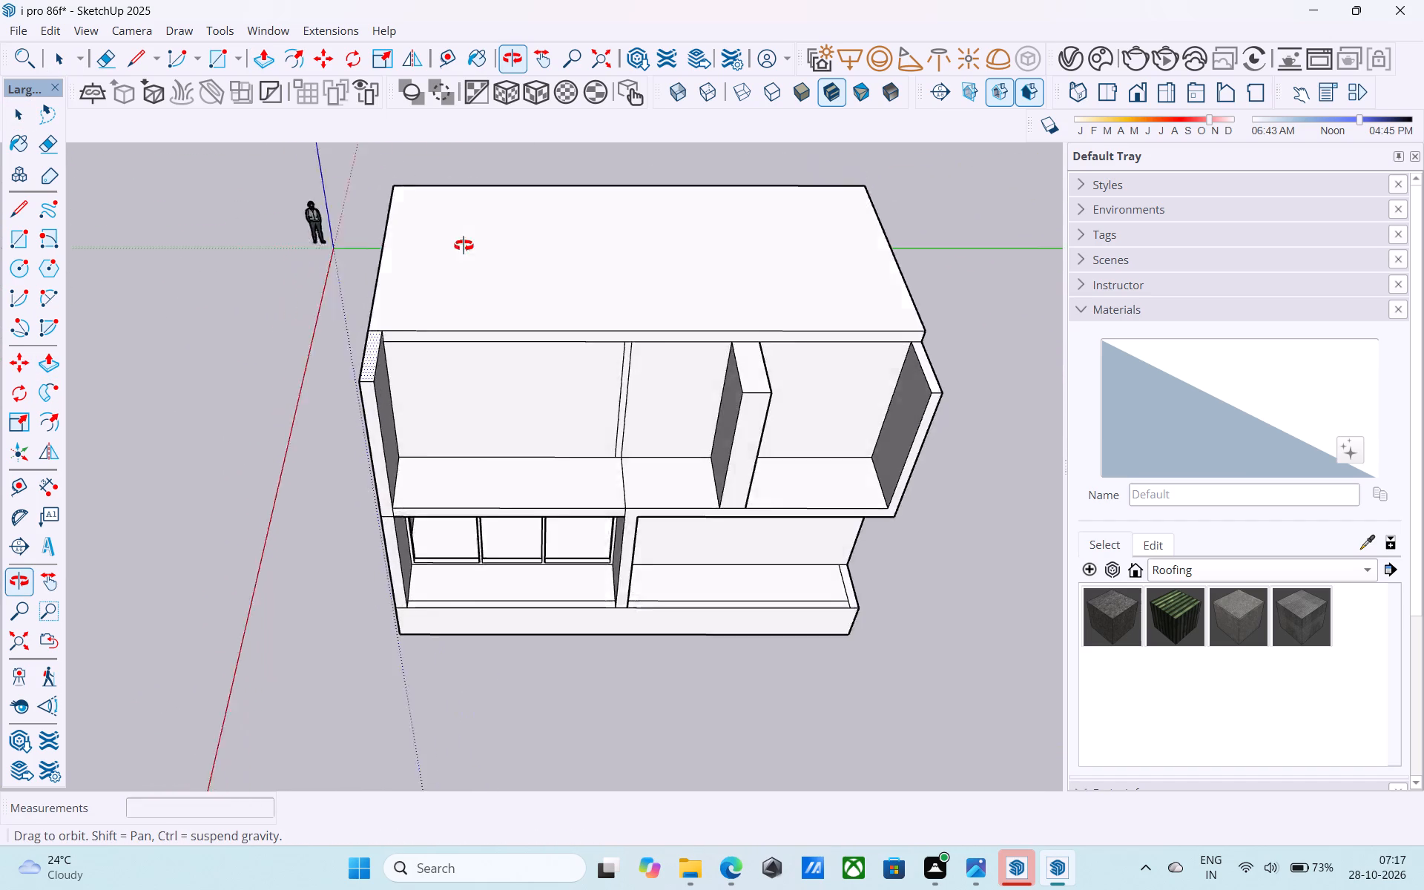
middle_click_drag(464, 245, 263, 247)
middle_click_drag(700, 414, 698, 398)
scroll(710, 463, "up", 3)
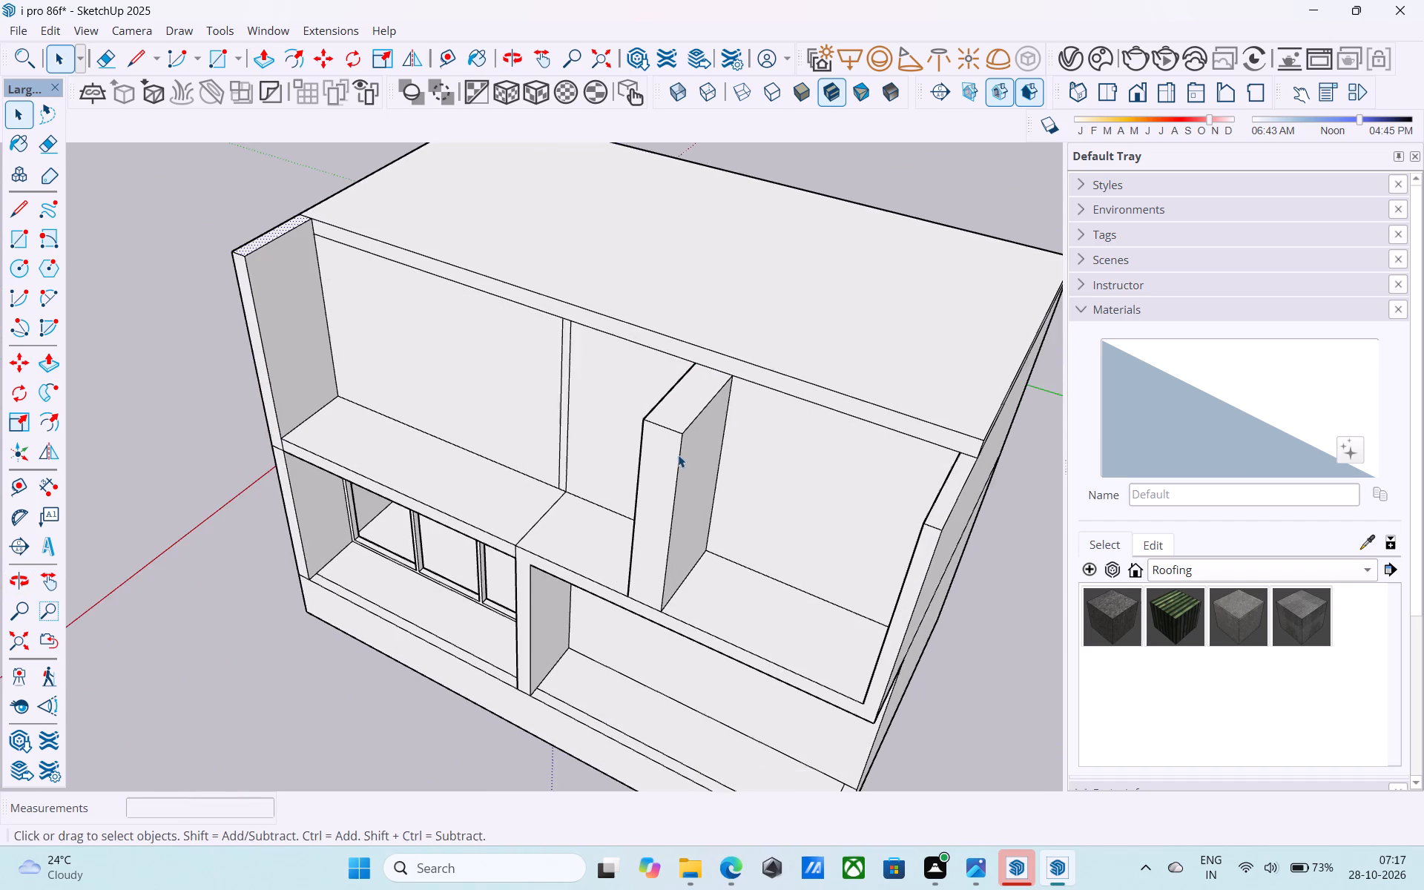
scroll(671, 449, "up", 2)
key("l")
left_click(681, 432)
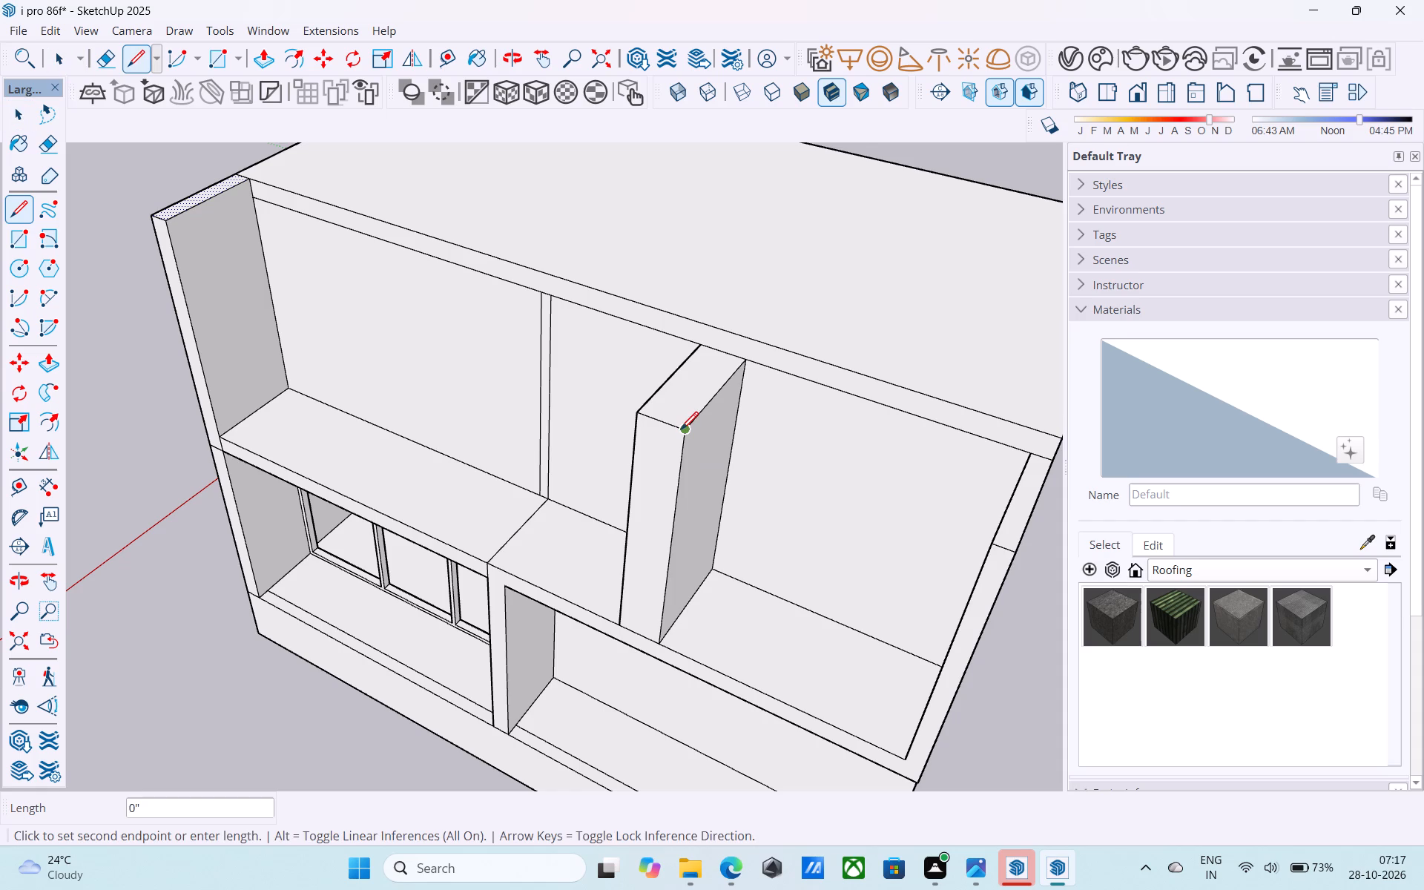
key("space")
Push/Pull the upper-storey fin's side face inward 1' to make the fin thinner.
left_click(703, 429)
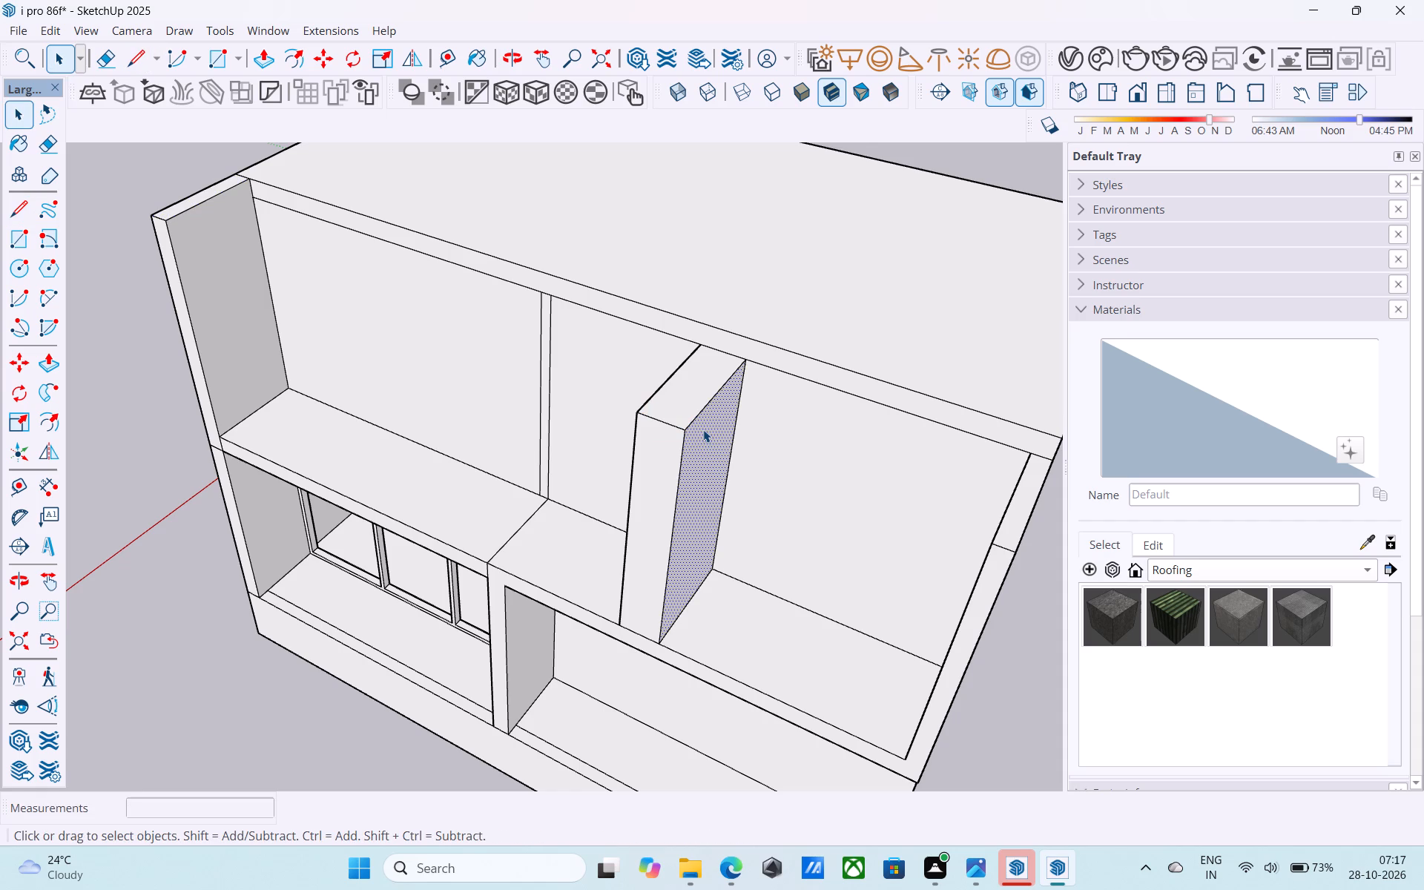
key("p")
left_click(703, 429)
type("1'")
key("Return")
key("space")
Examine the front of the building from several angles, checking the upper frame, fin, glazing and overhang.
middle_click_drag(690, 420, 943, 384)
scroll(745, 386, "down", 4)
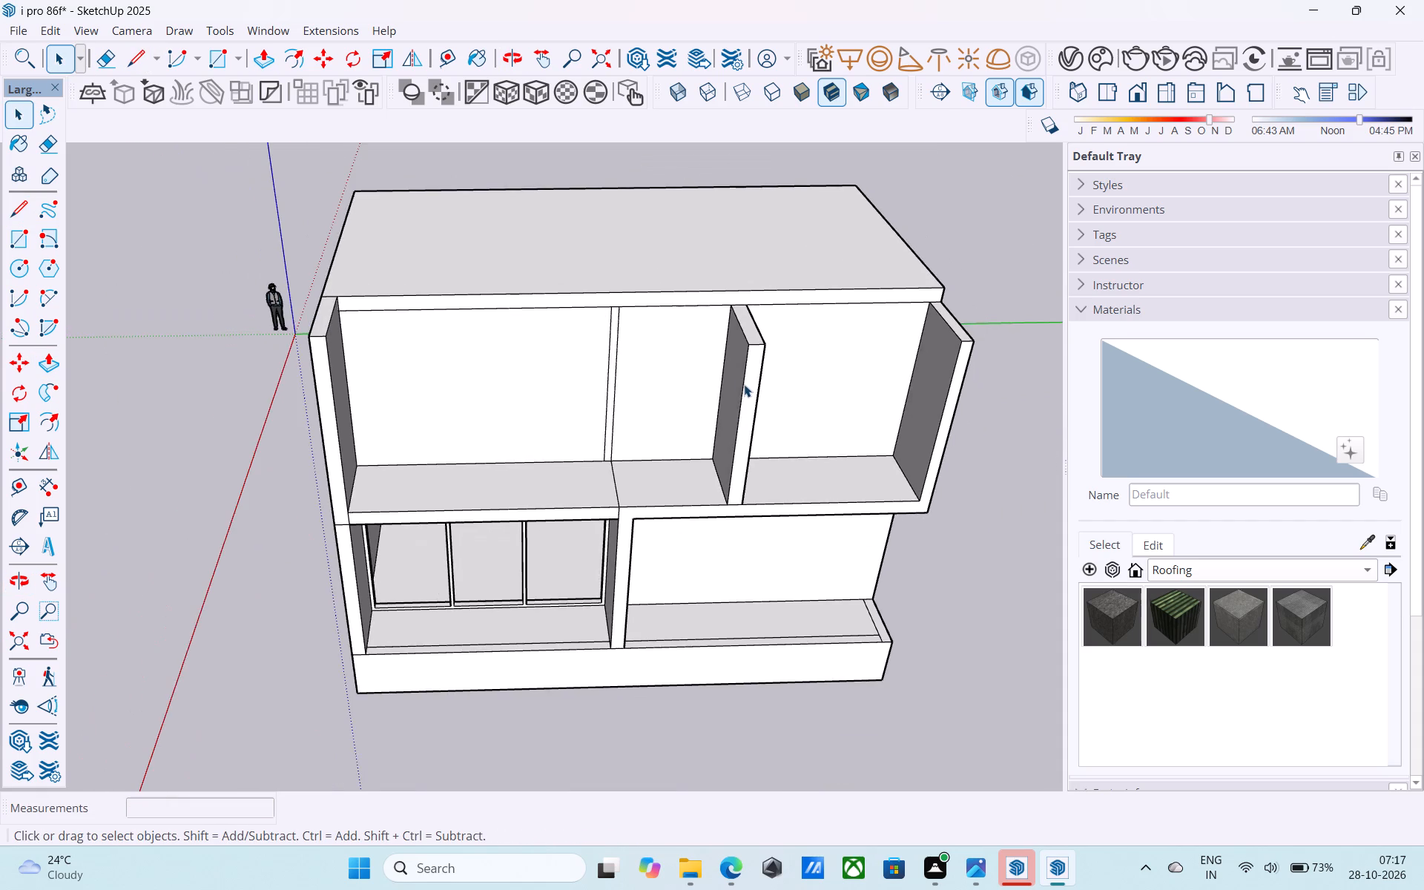
middle_click_drag(744, 384, 733, 421, "shift")
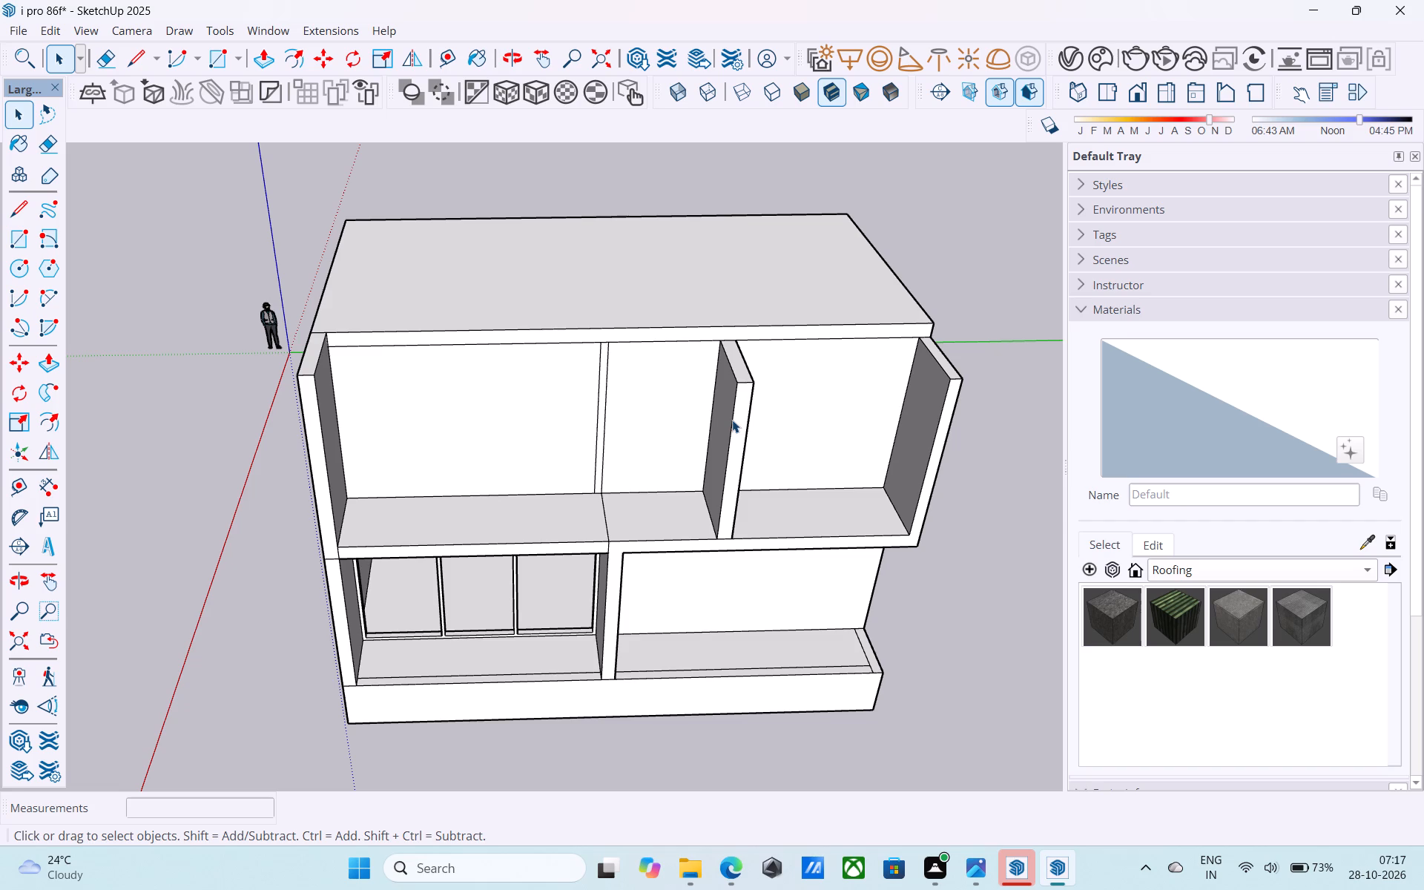
scroll(725, 433, "down", 5)
middle_click_drag(711, 541, 705, 344)
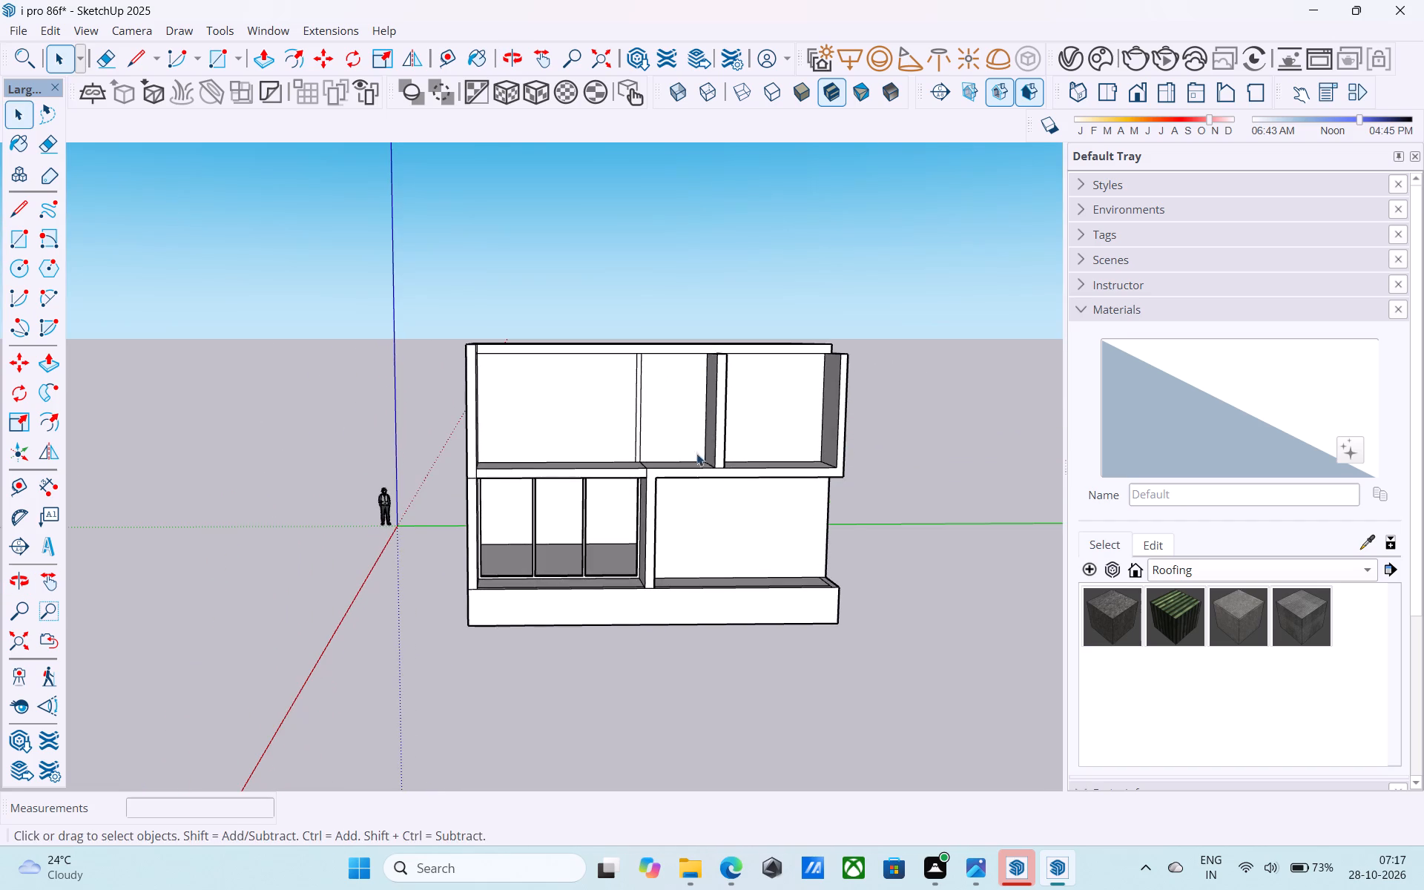
middle_click_drag(694, 453, 681, 402)
middle_click_drag(702, 352, 754, 289)
middle_click_drag(672, 521, 662, 661)
scroll(656, 570, "up", 4)
middle_click_drag(656, 567, 633, 571)
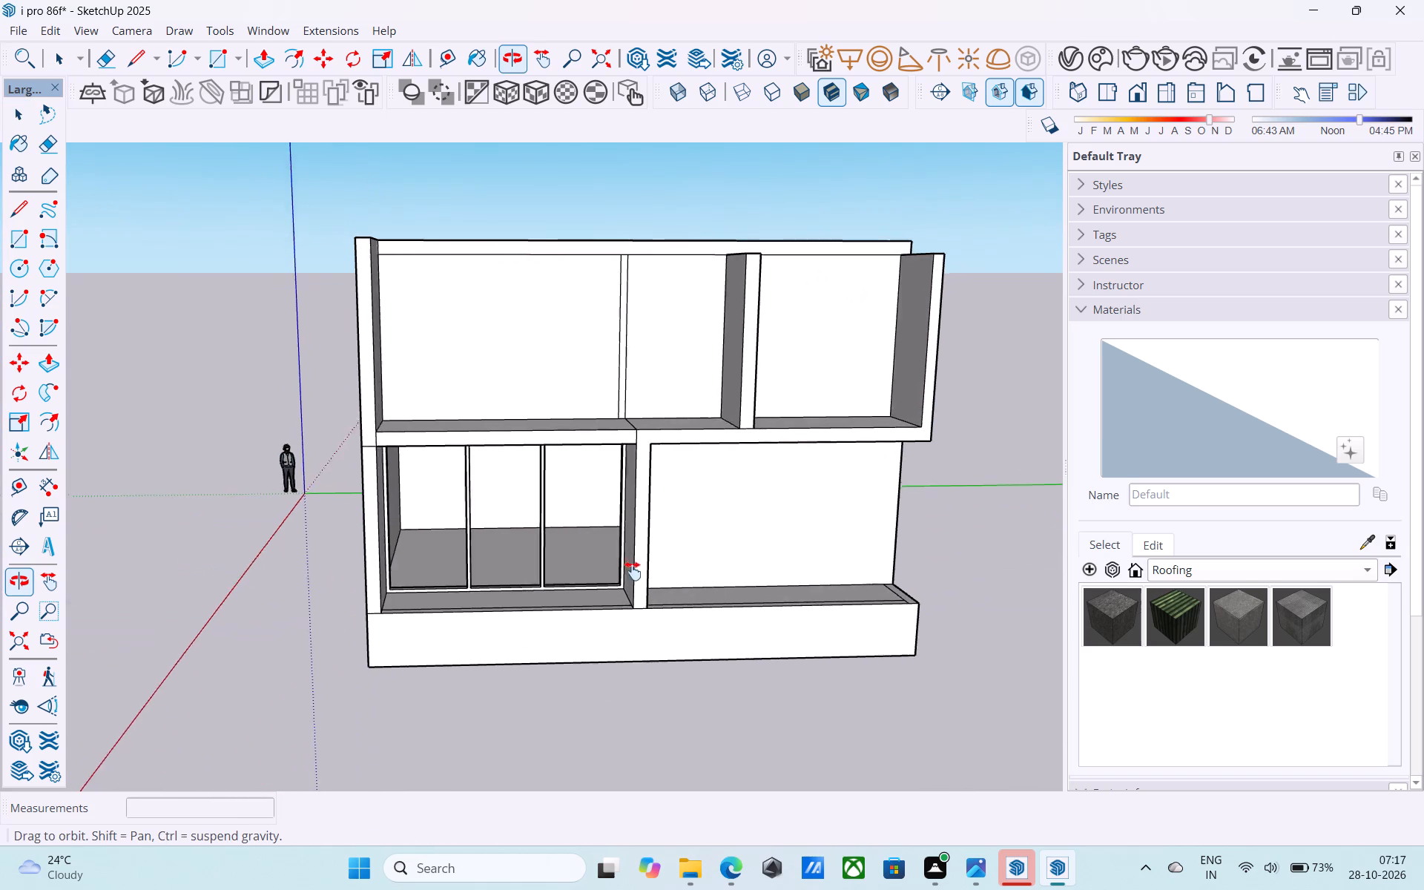
middle_click_drag(633, 571, 557, 643)
scroll(634, 453, "up", 3)
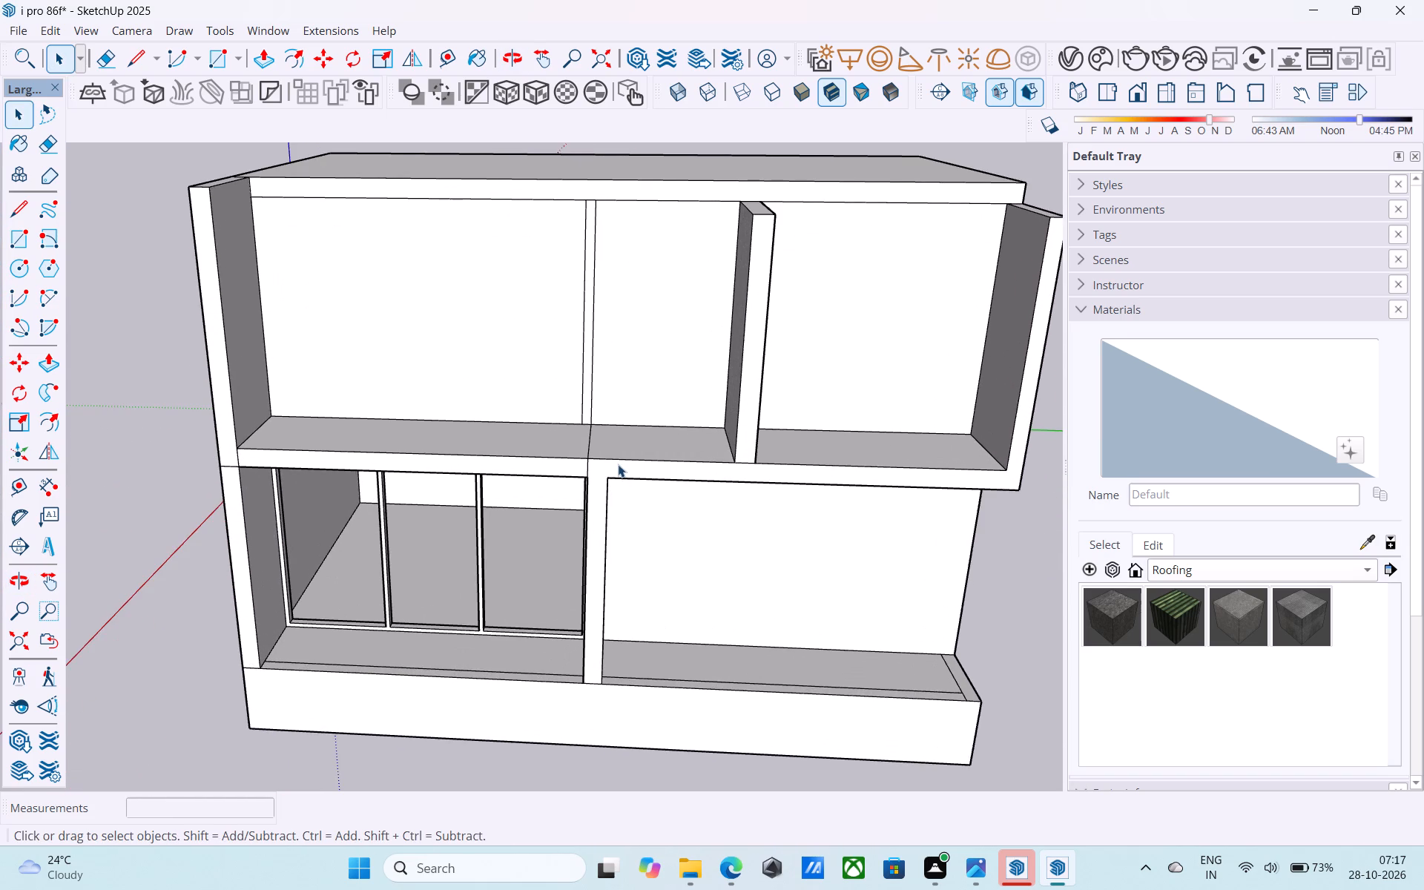
middle_click_drag(617, 464, 601, 458)
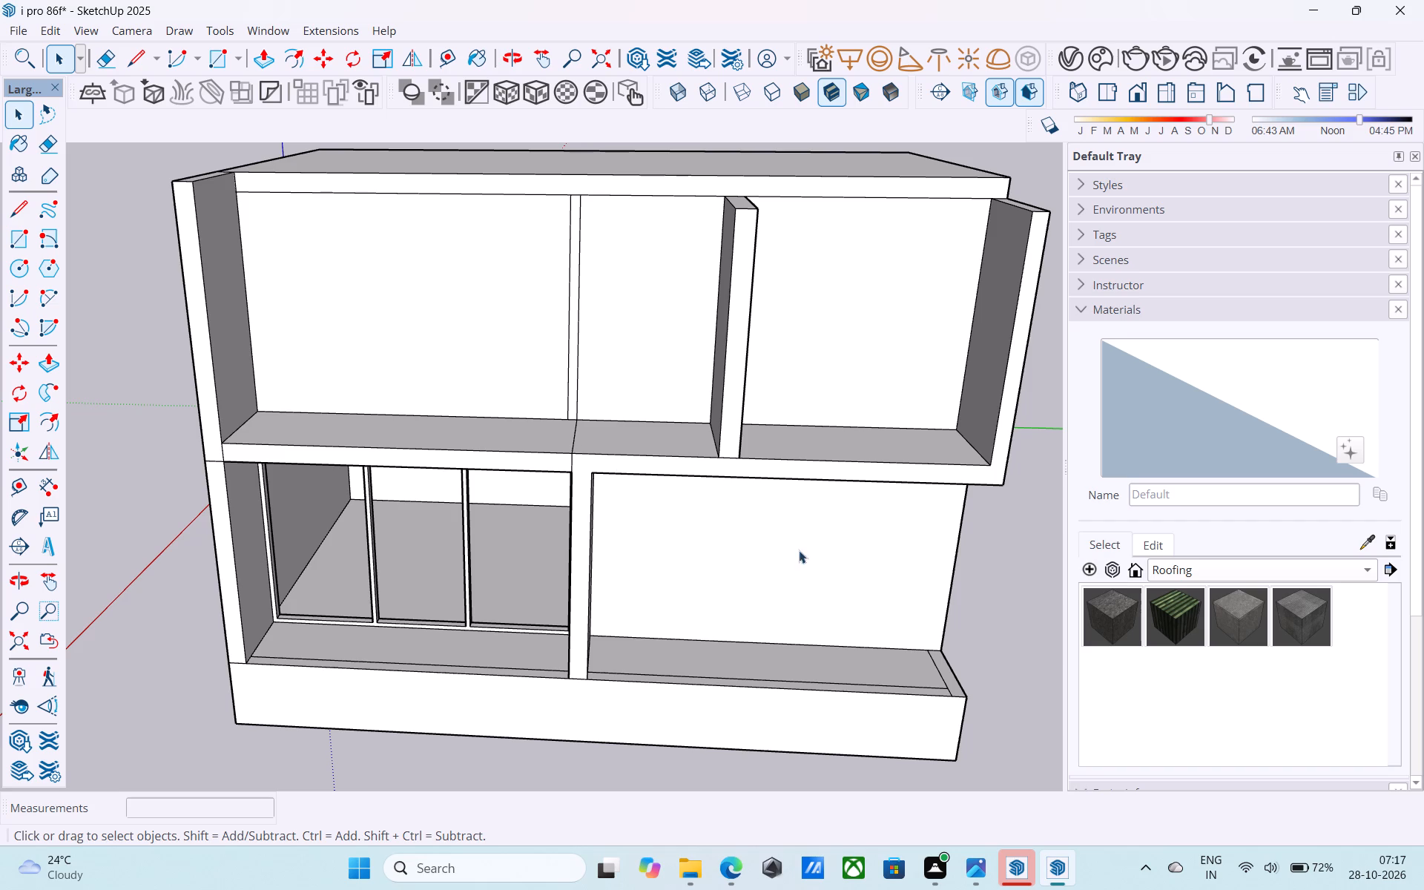
scroll(552, 486, "up", 3)
scroll(553, 471, "down", 3)
scroll(649, 480, "down", 3)
middle_click_drag(648, 484, 748, 432)
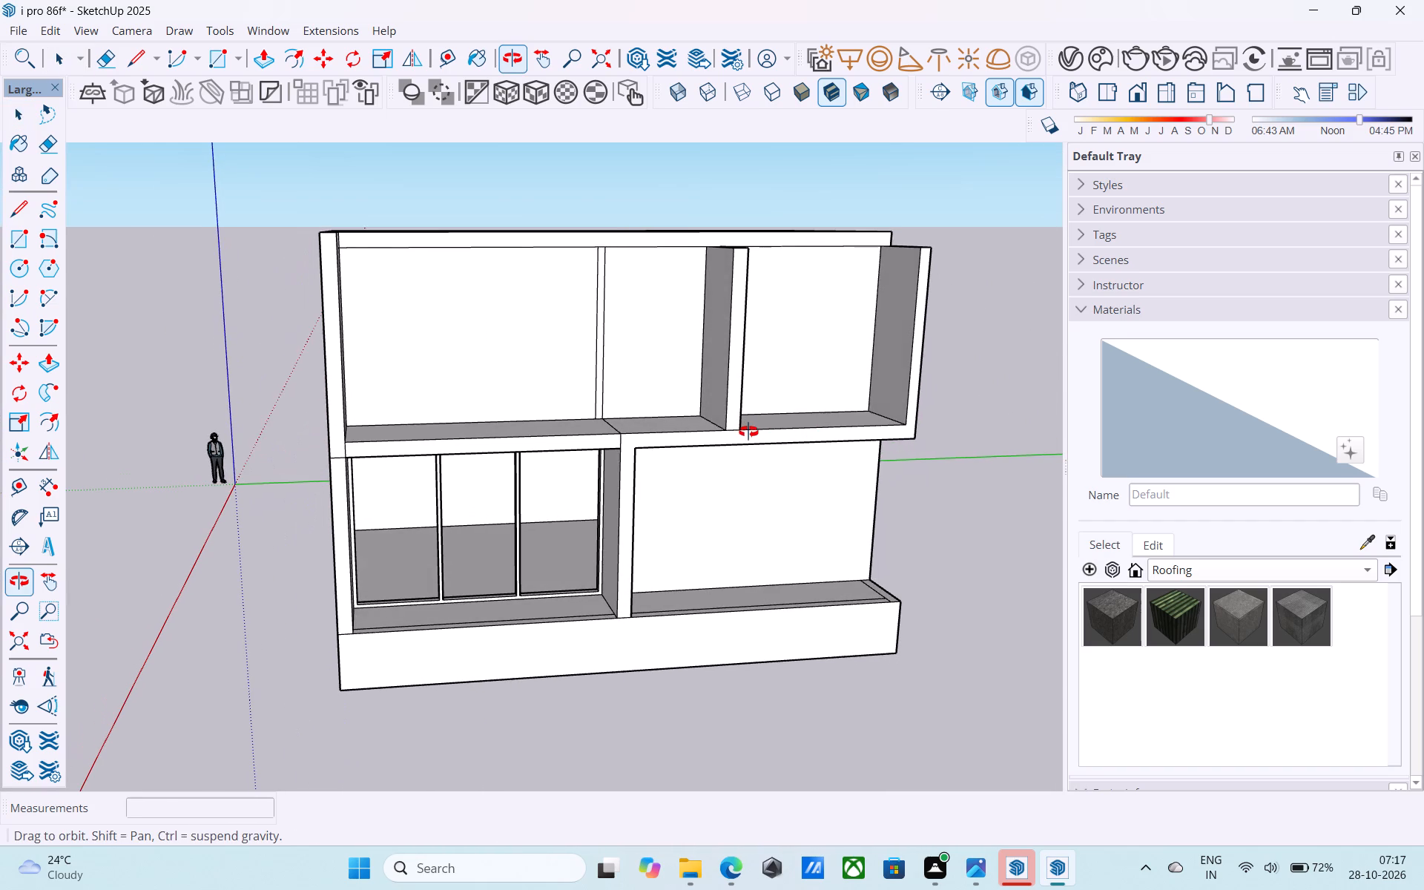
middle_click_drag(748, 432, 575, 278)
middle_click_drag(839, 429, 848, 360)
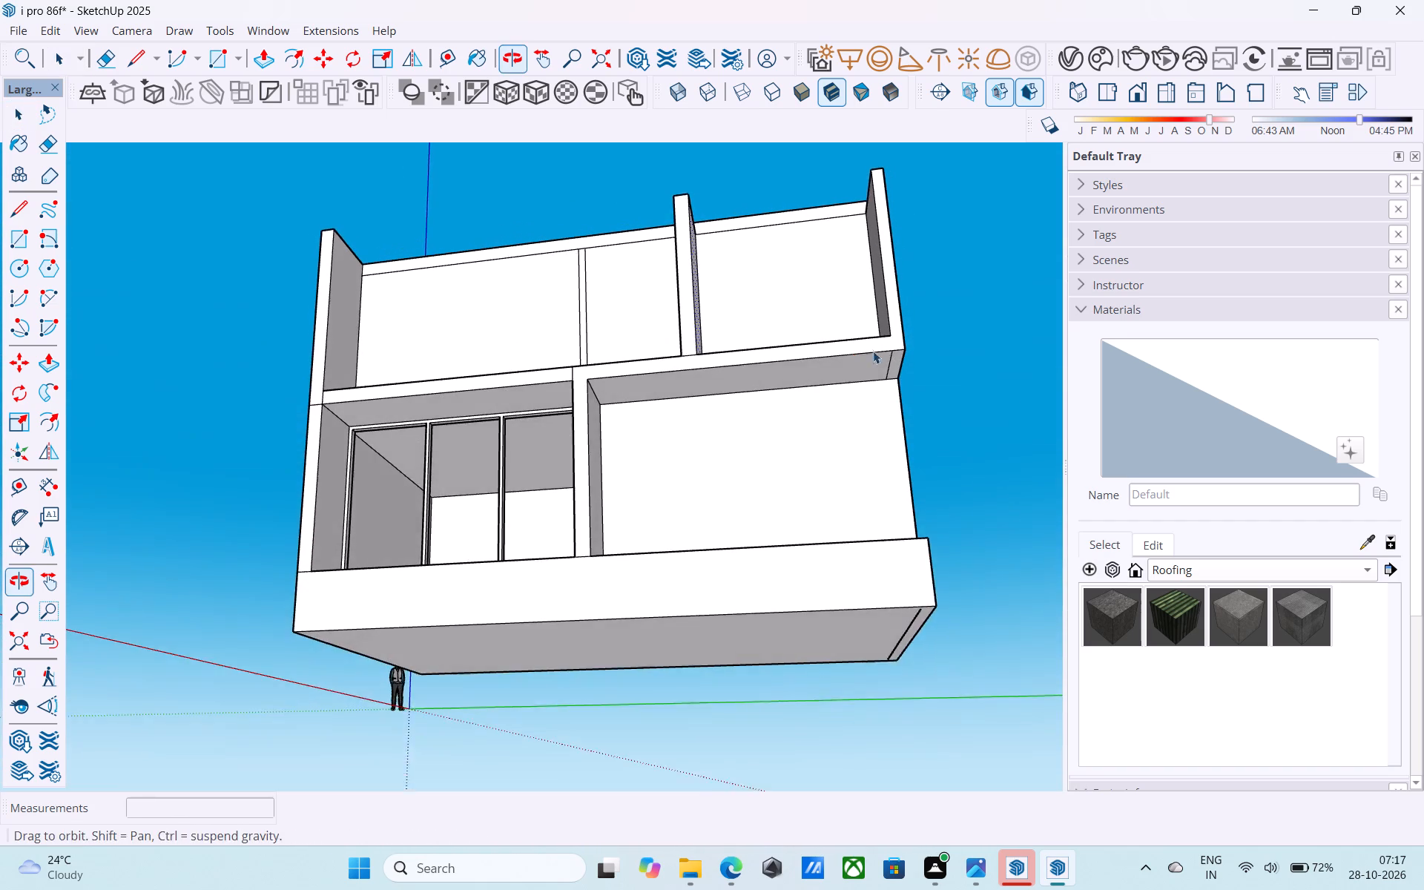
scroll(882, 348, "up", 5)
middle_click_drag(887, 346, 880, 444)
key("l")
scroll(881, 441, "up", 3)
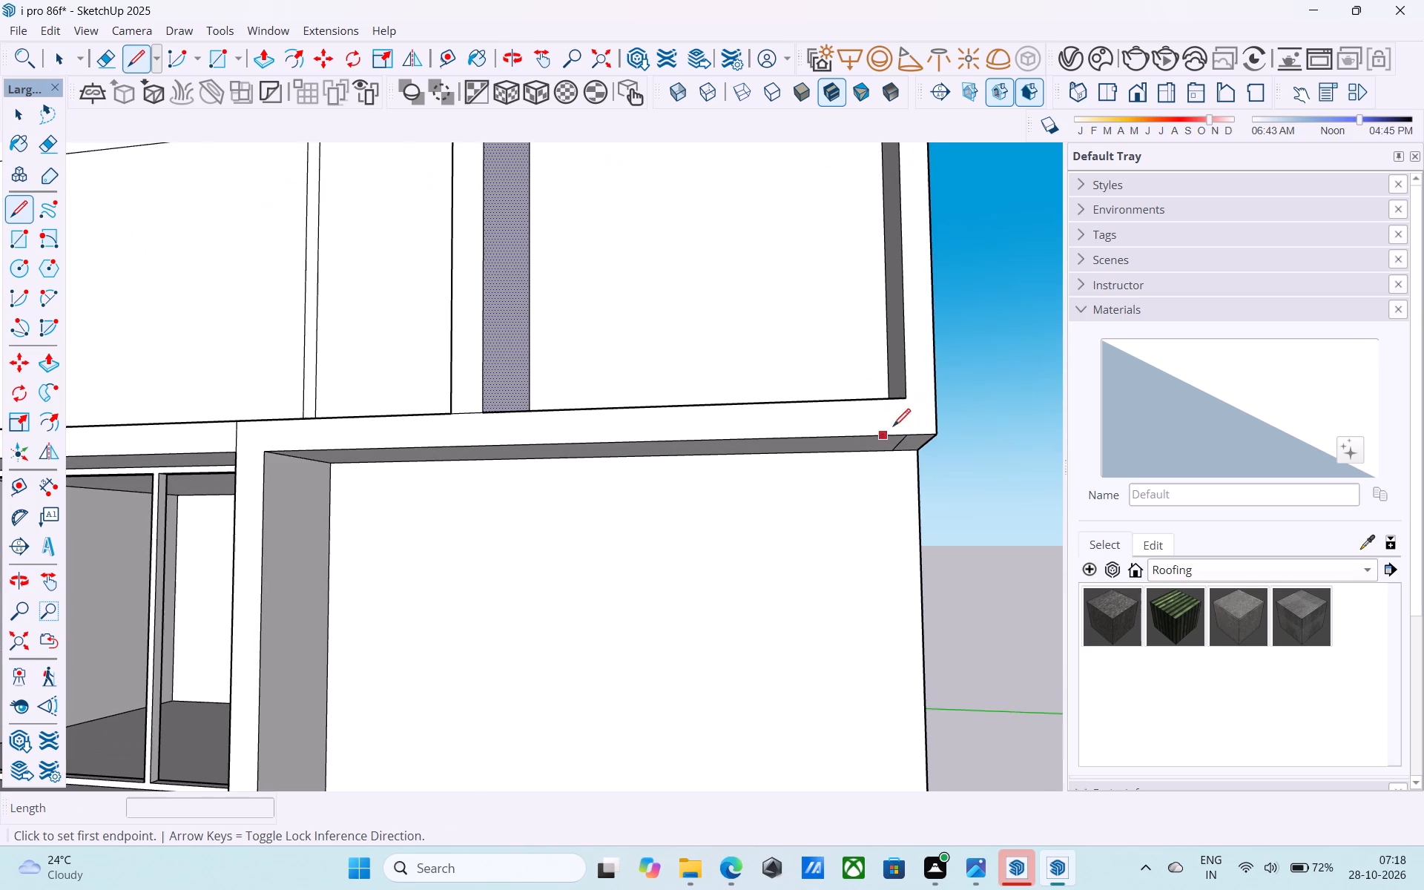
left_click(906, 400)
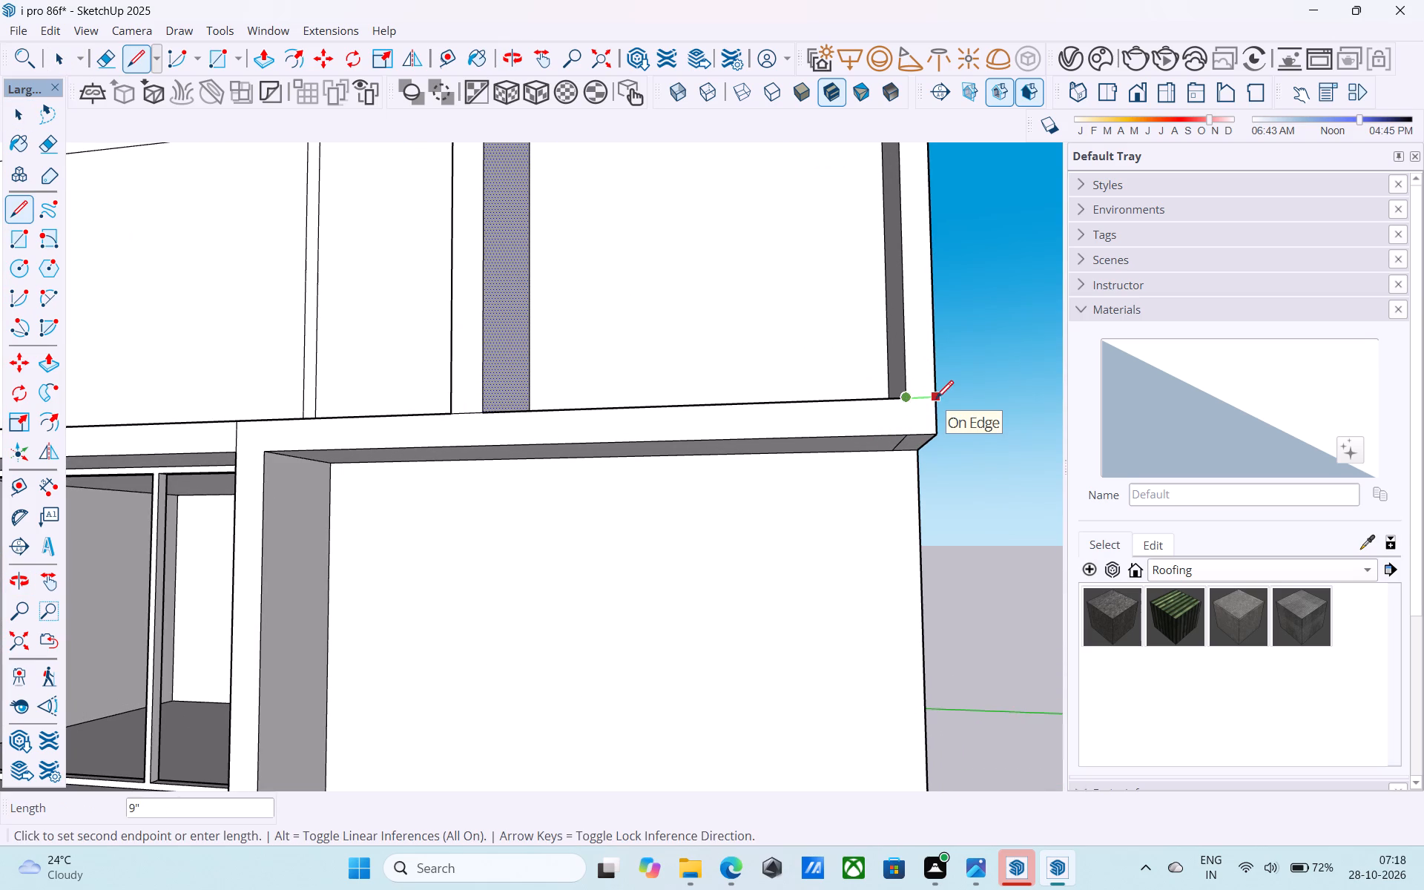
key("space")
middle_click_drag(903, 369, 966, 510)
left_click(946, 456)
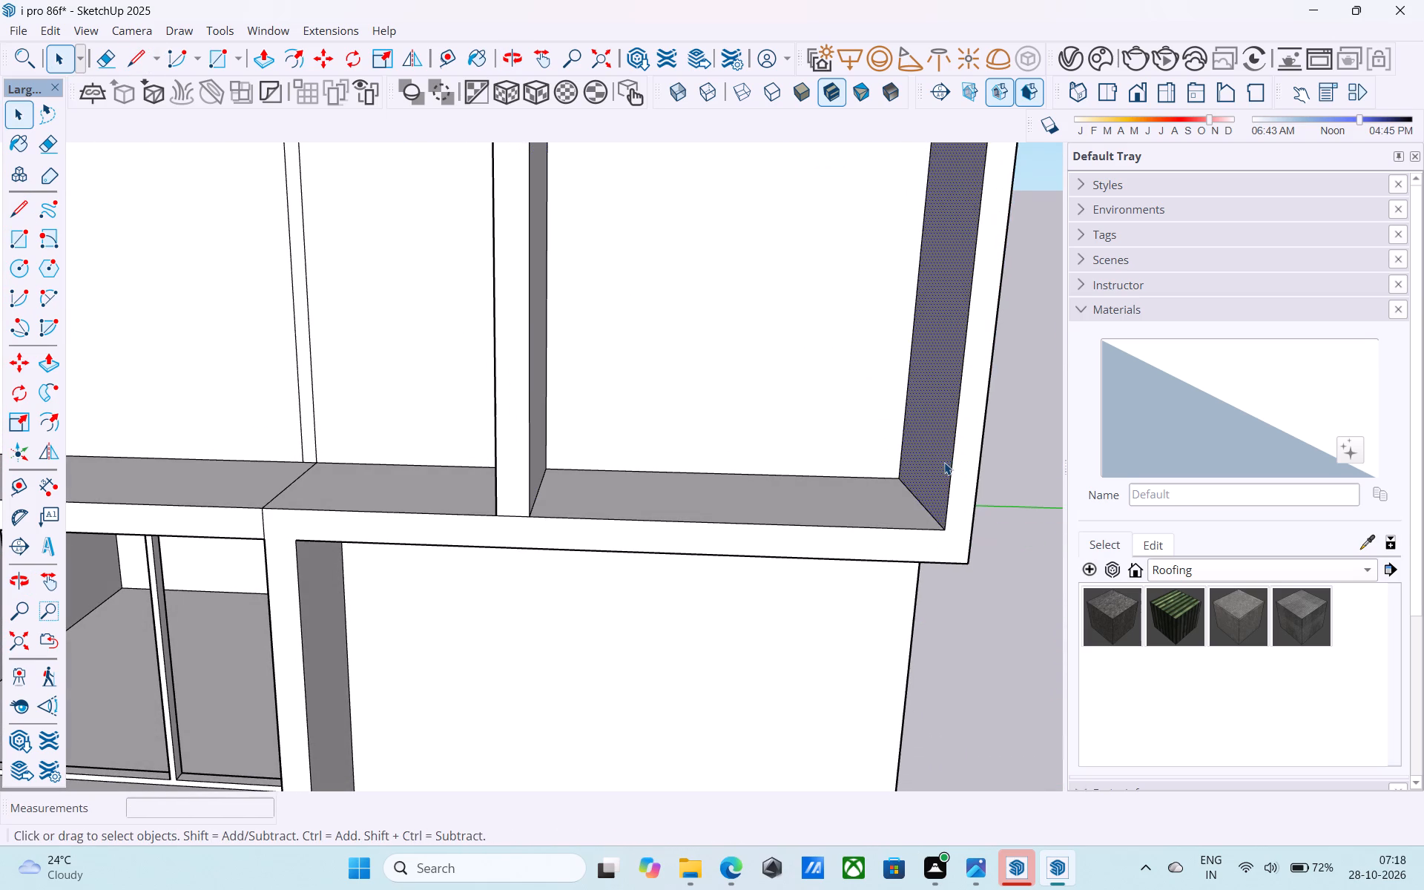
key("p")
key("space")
Copy the short dividing edge on the underside of the overhang's outer end 6" inward, and erase the original edge.
scroll(944, 501, "down", 1)
middle_click_drag(944, 501, 871, 289)
left_click(879, 355)
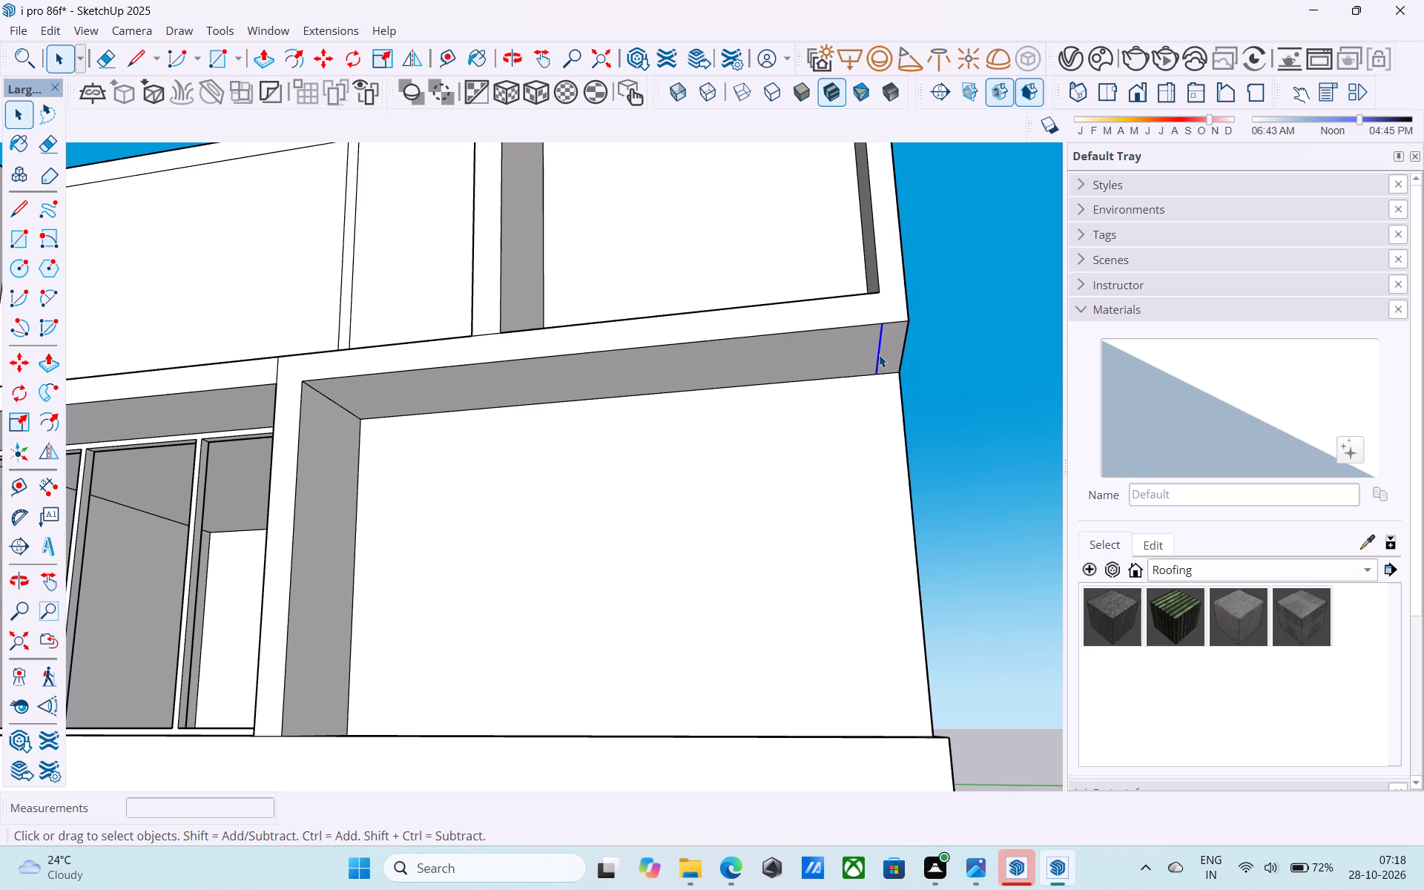
key("m")
left_click(885, 325)
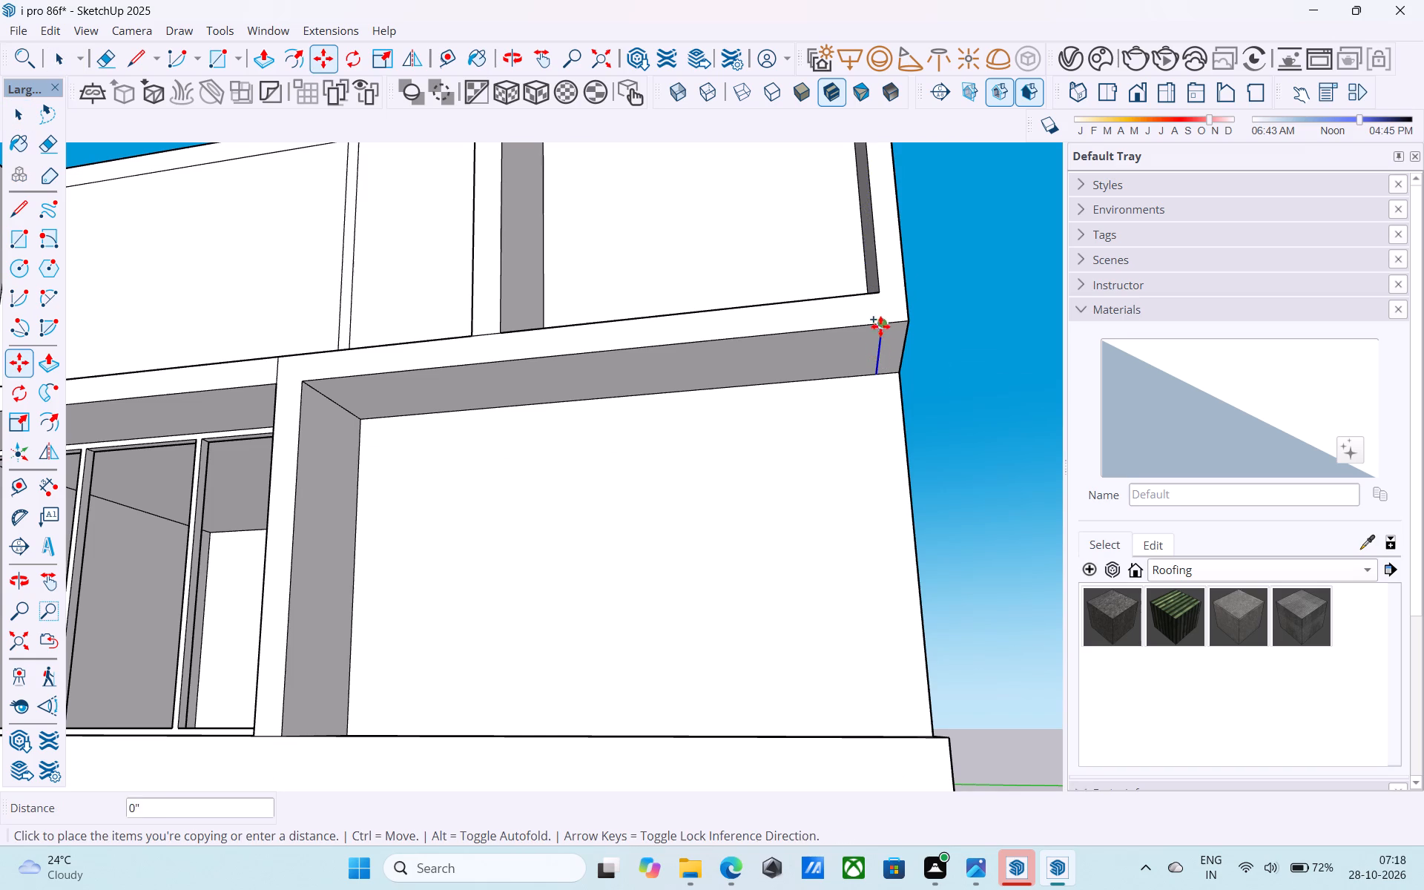
type("6\"")
key("Return")
key("space")
key("e")
scroll(873, 351, "up", 3)
left_click(880, 356)
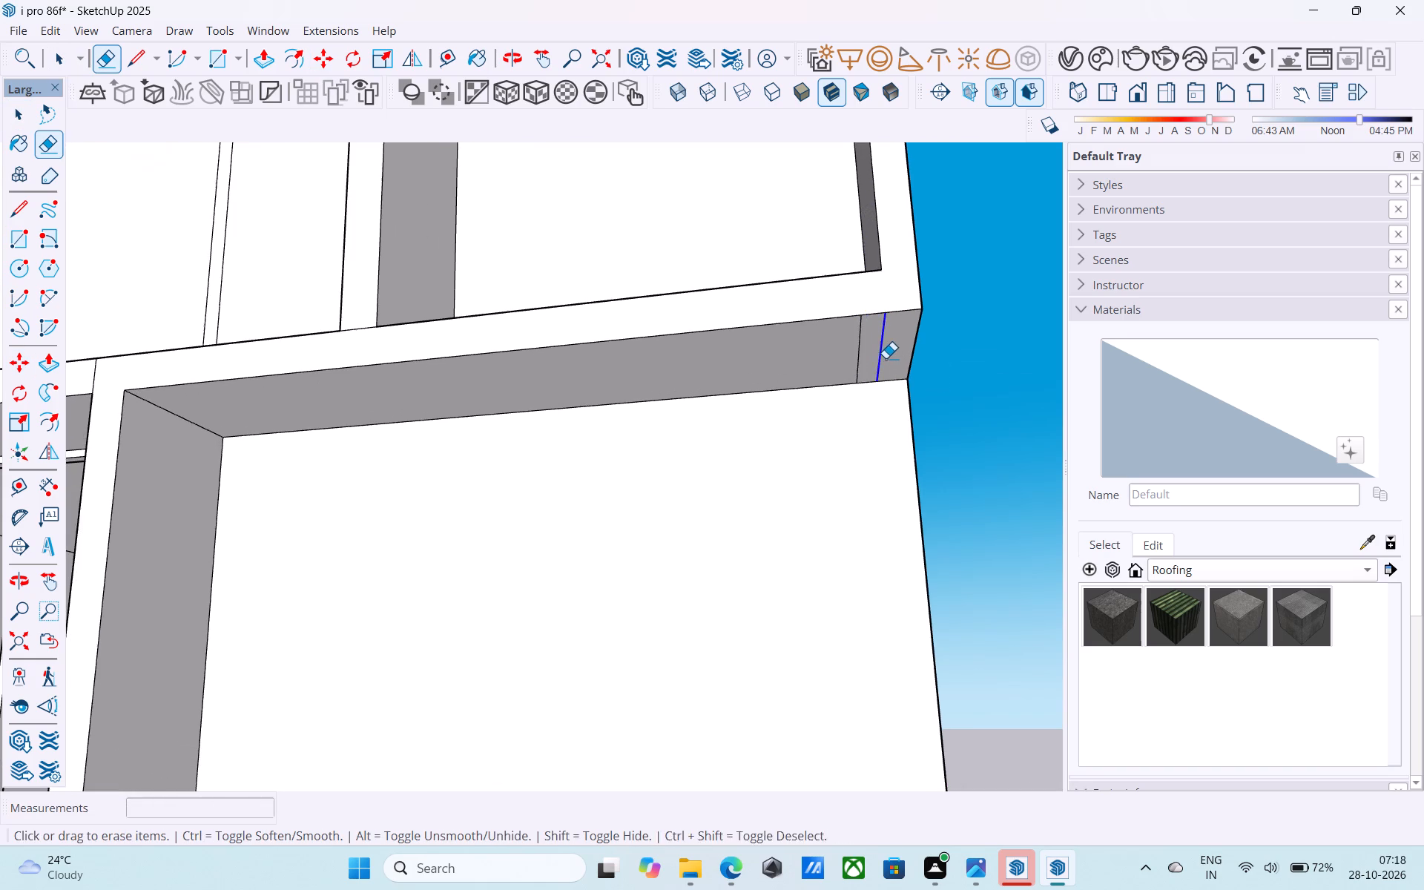
Push/Pull the end strip under the overhang down 12' to the raised base, forming the ground-floor side wall extension.
scroll(886, 359, "down", 4)
middle_click_drag(882, 366, 847, 271)
key("space")
left_click(848, 263)
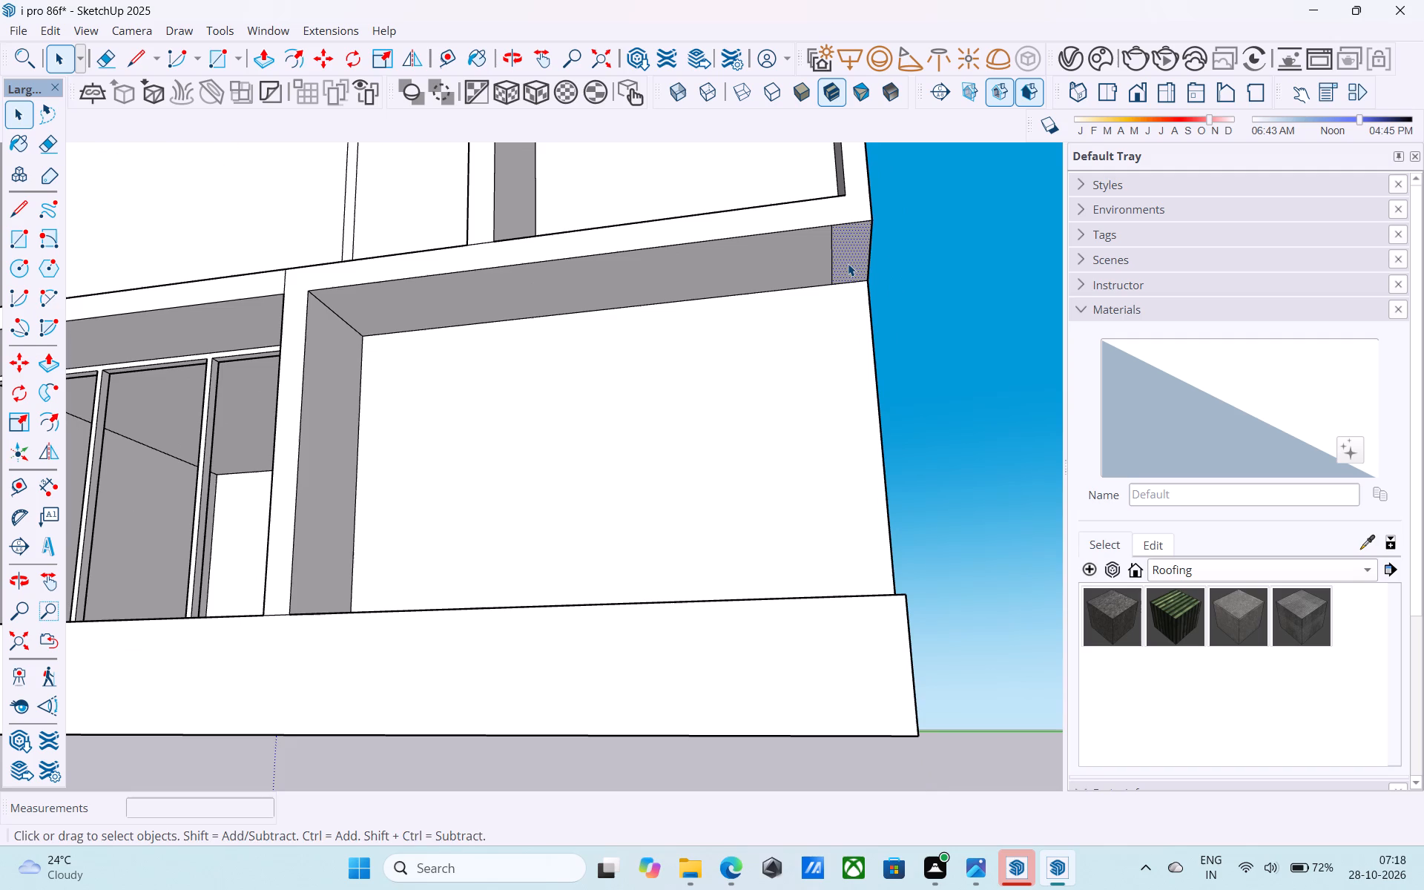
key("p")
left_click(848, 263)
scroll(871, 398, "down", 4)
middle_click_drag(866, 402, 868, 688)
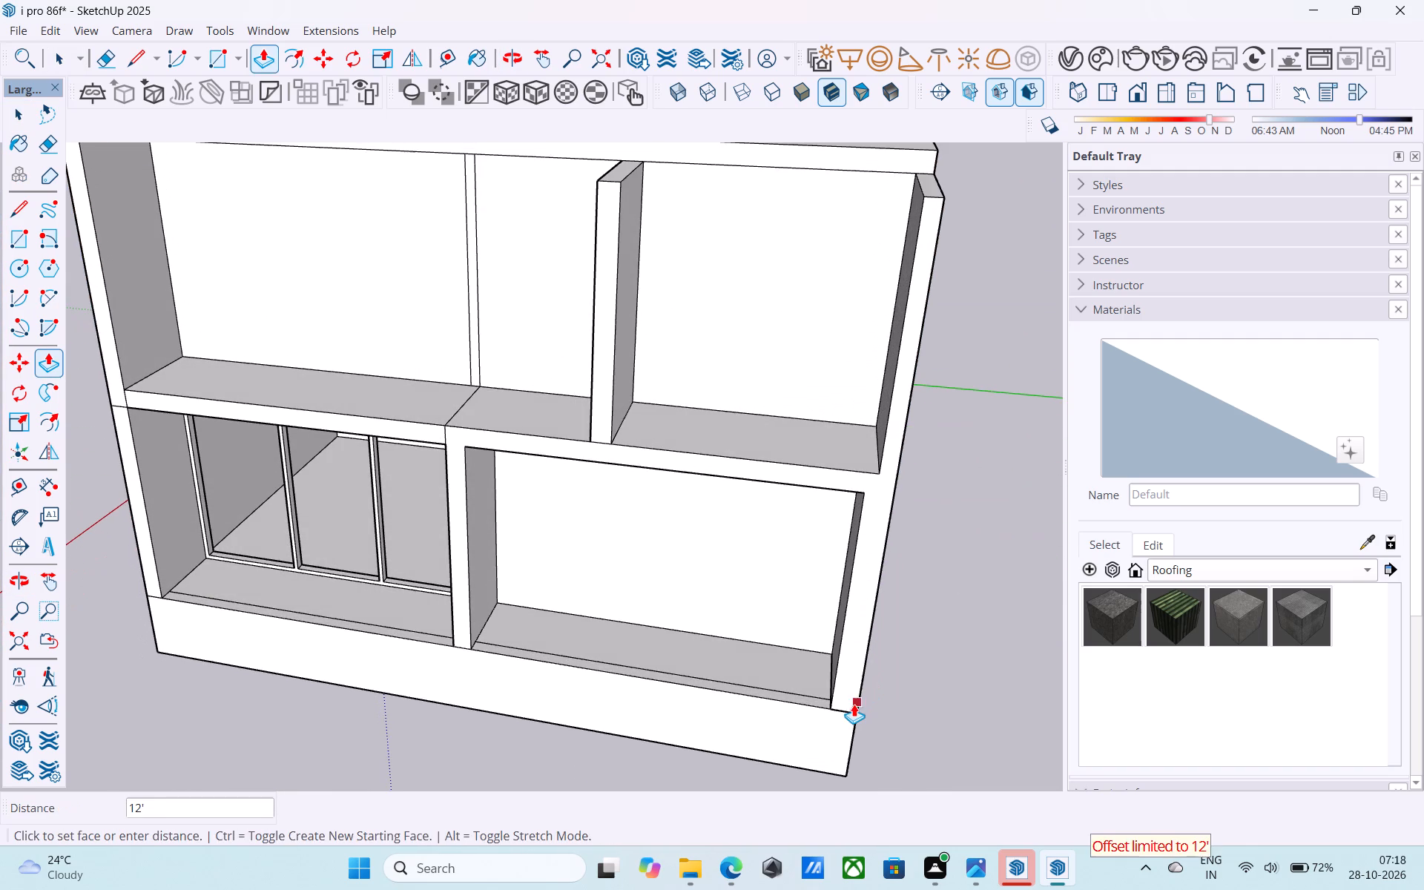
left_click(853, 704)
scroll(842, 691, "down", 5)
middle_click_drag(842, 691, 791, 688)
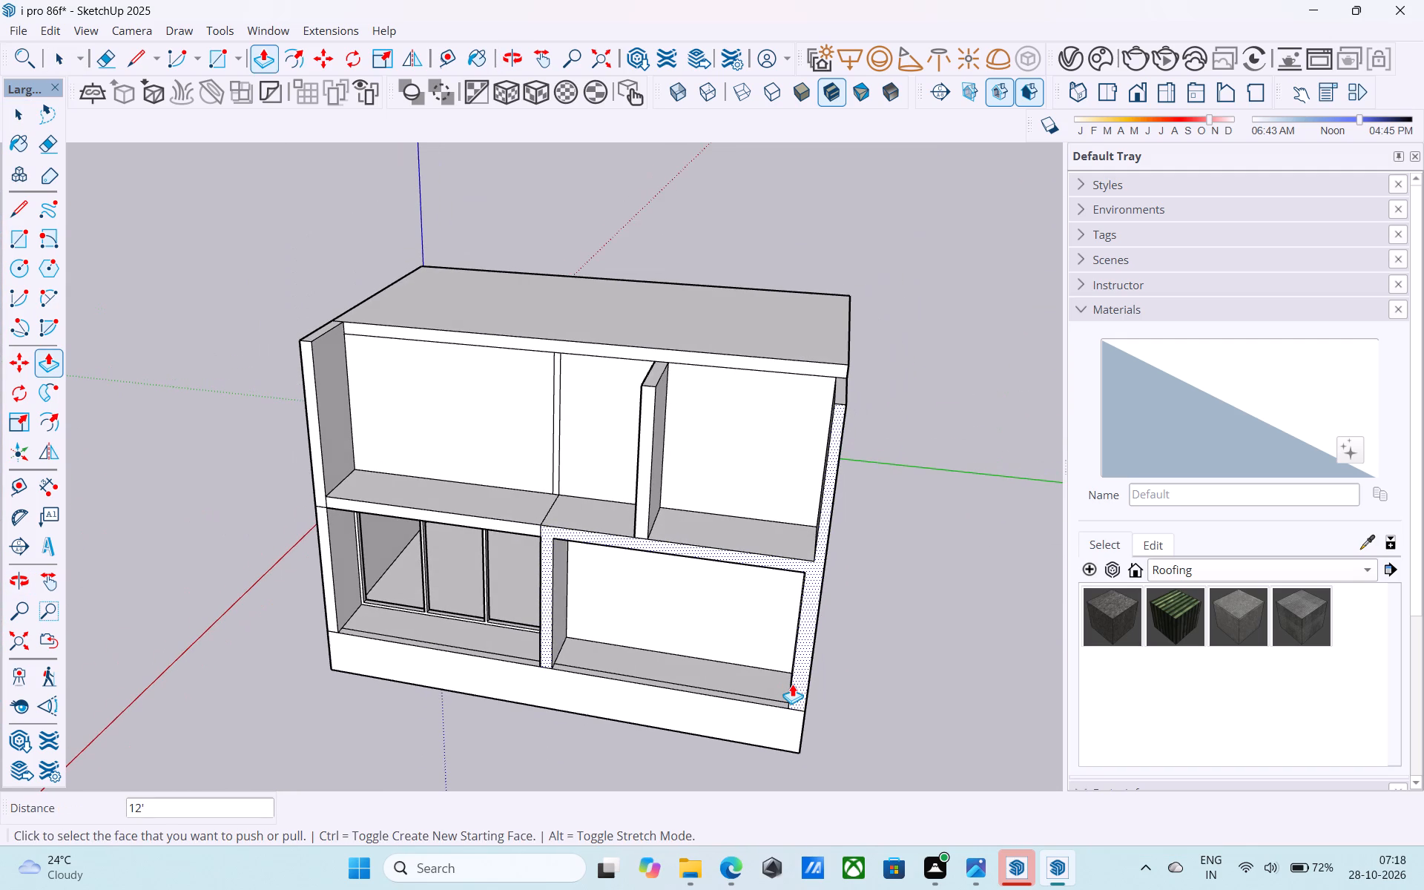
middle_click_drag(792, 684, 879, 639, "shift")
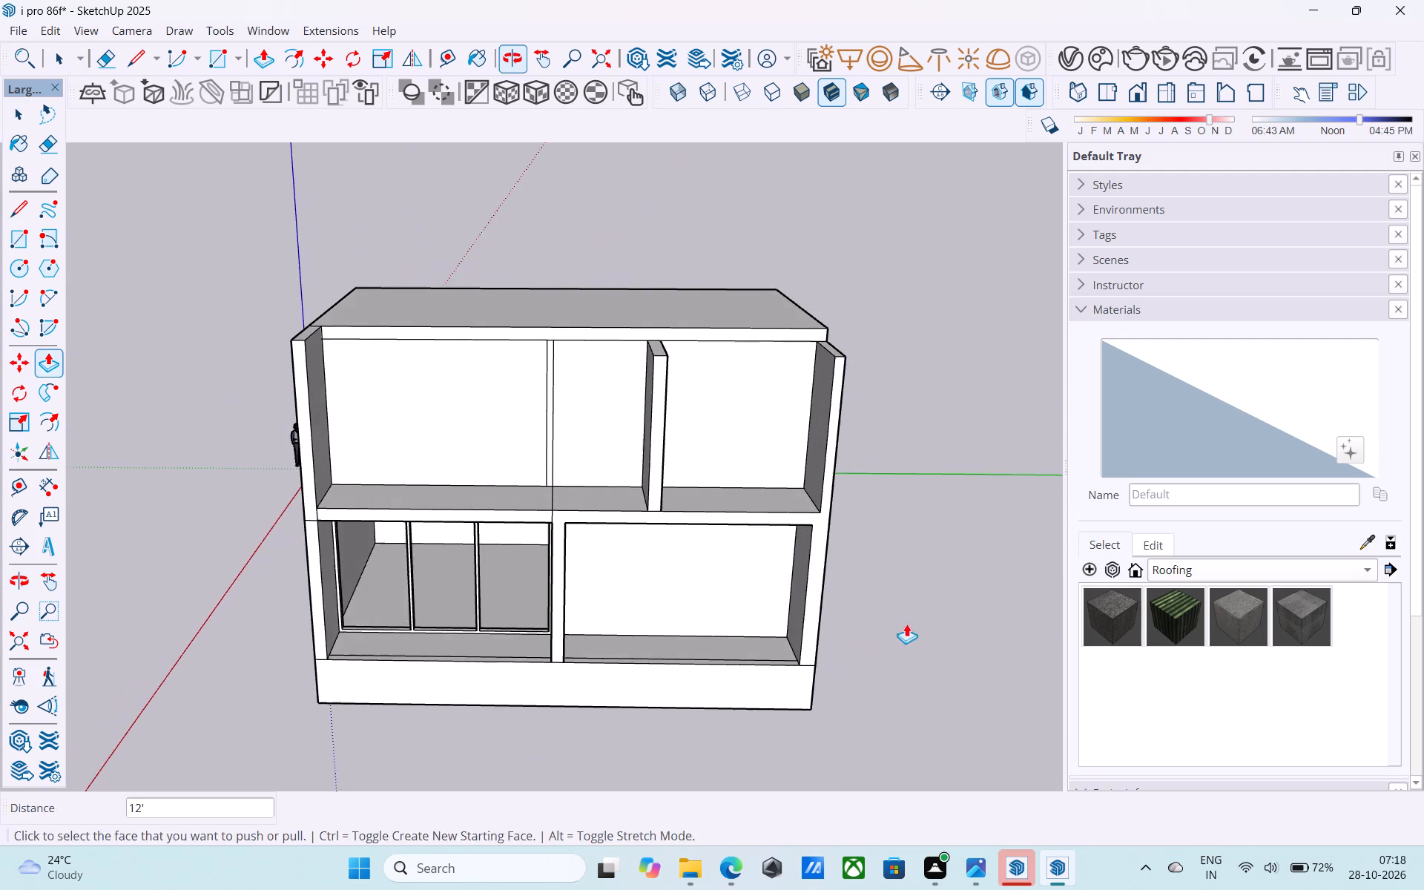
Push/Pull the narrow floor strip along the front of the undivided ground-floor opening up 1' to form a raised sill.
middle_click_drag(882, 645, 550, 748, "shift")
scroll(536, 744, "up", 4)
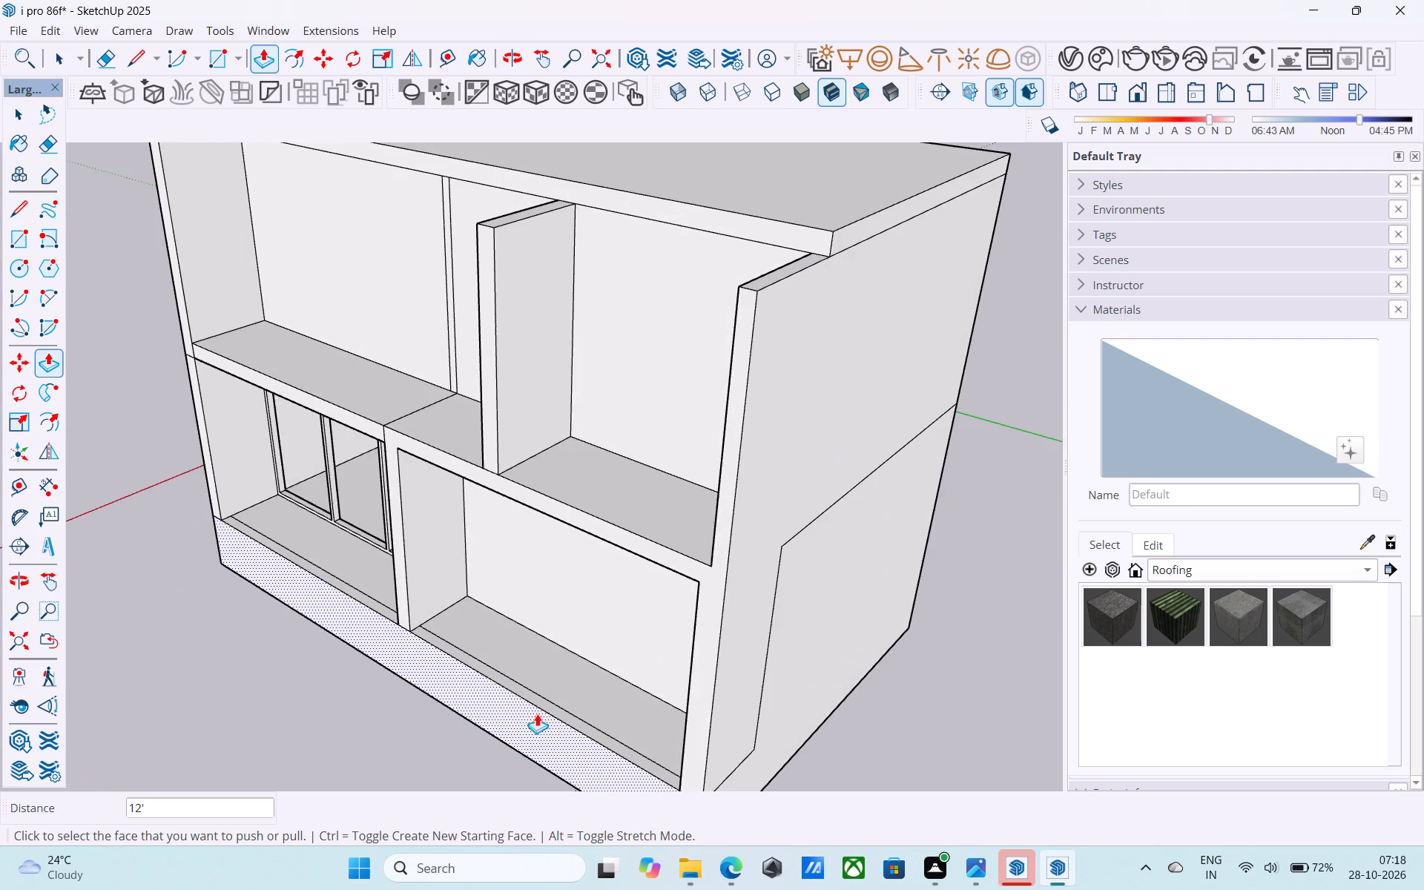
scroll(537, 713, "up", 4)
key("space")
left_click(522, 687)
key("p")
left_click(522, 687)
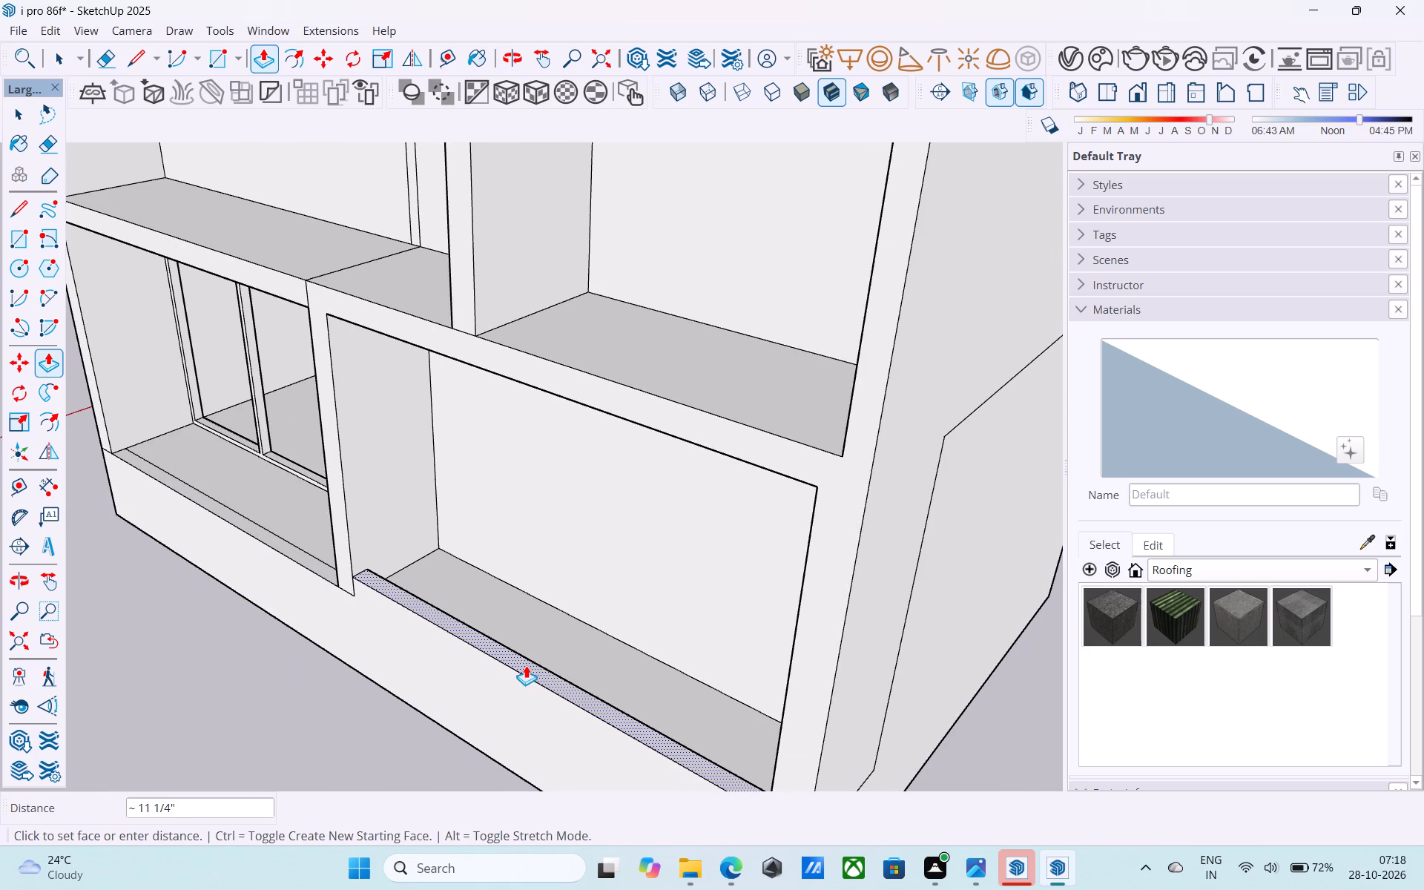
type("1'")
key("Return")
key("space")
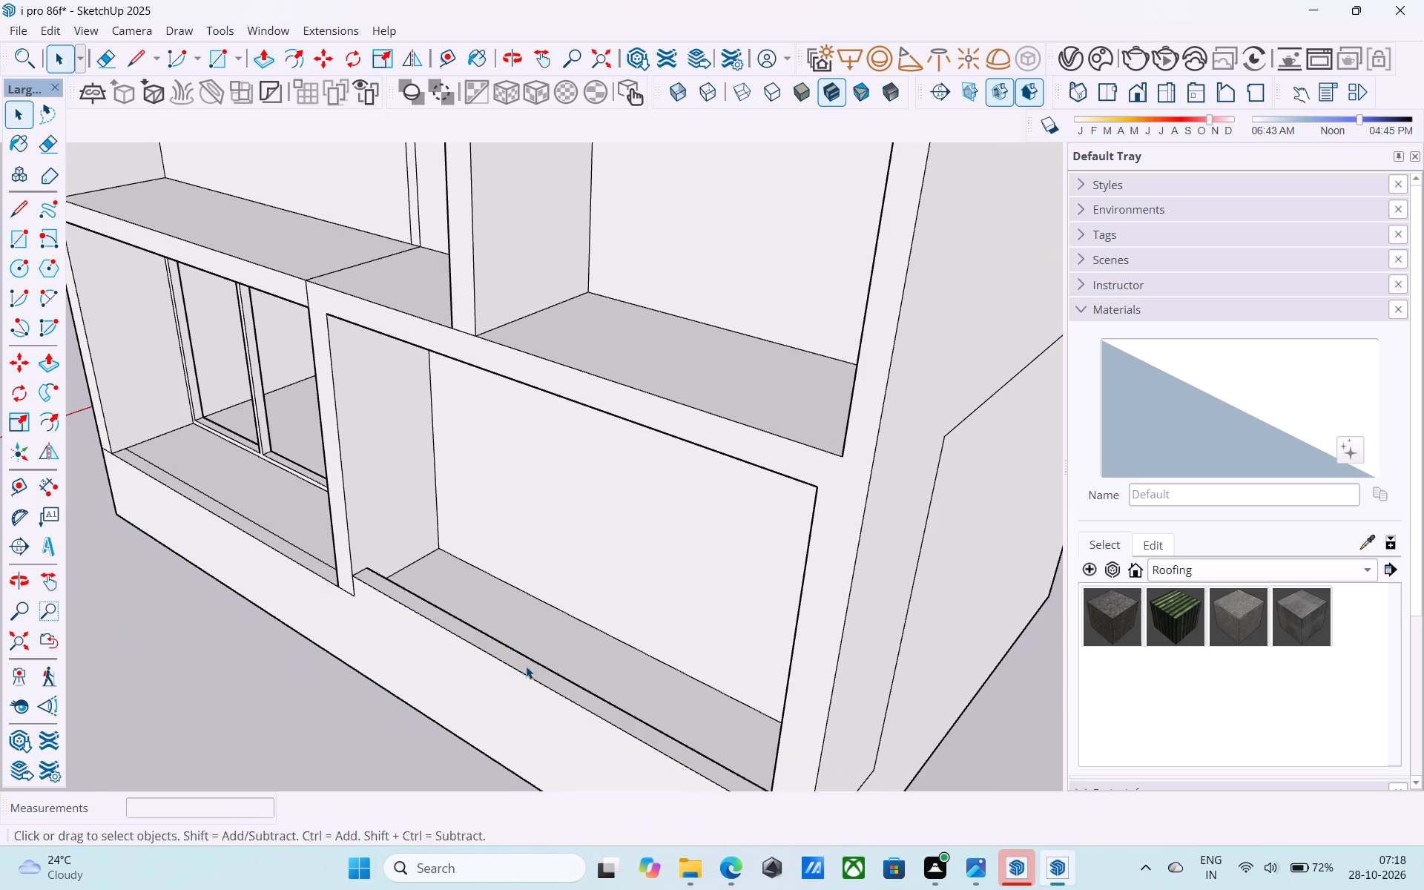
Draw an 18' 9" line along the sill's base between the side posts, and erase the short vertical seams joining sill and posts.
middle_click_drag(526, 666, 808, 541)
key("l")
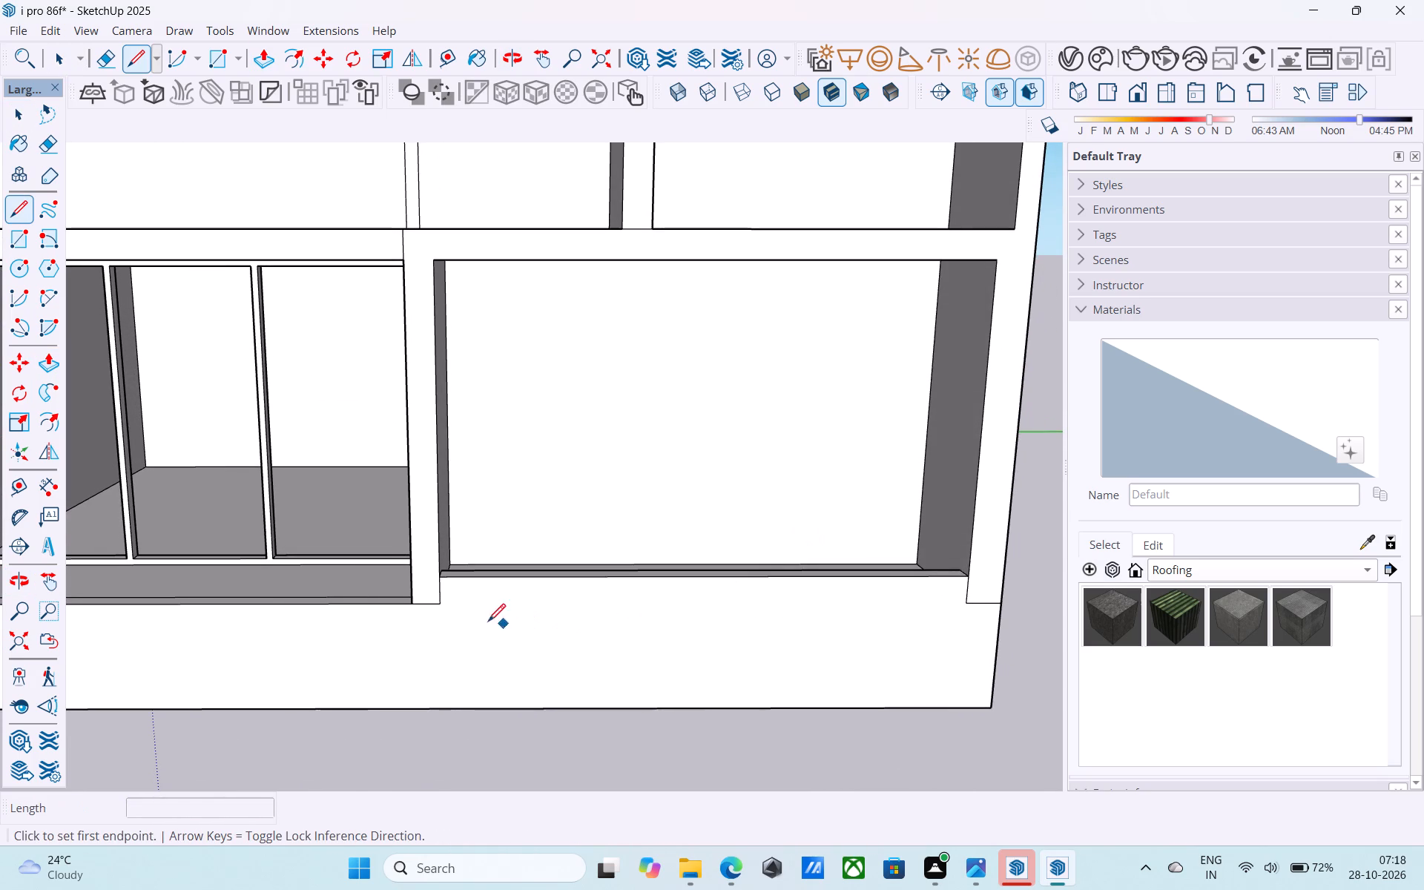
left_click(441, 599)
left_click(969, 596)
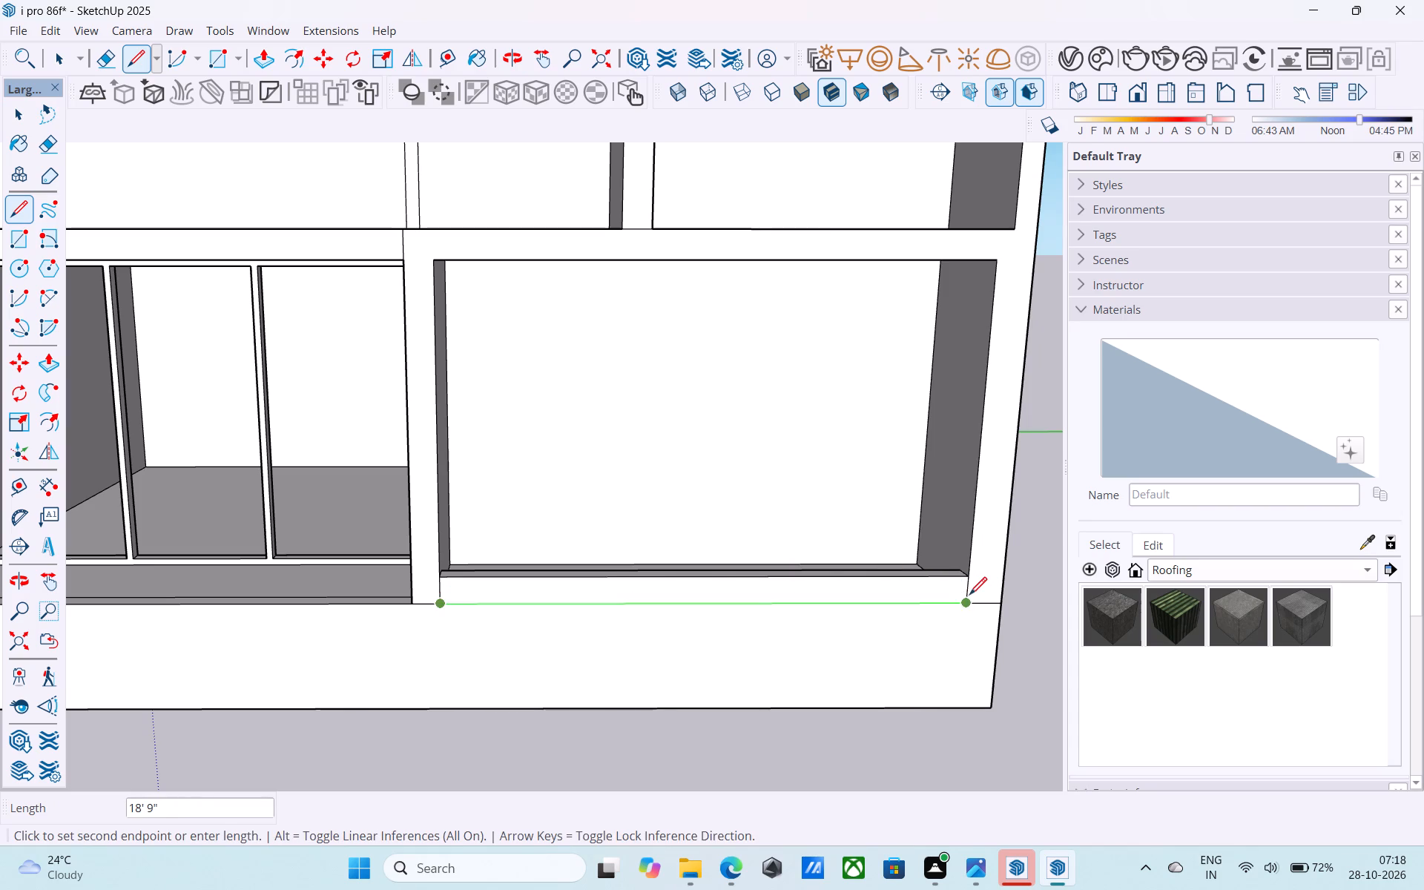
key("e")
left_click_drag(435, 590, 454, 594)
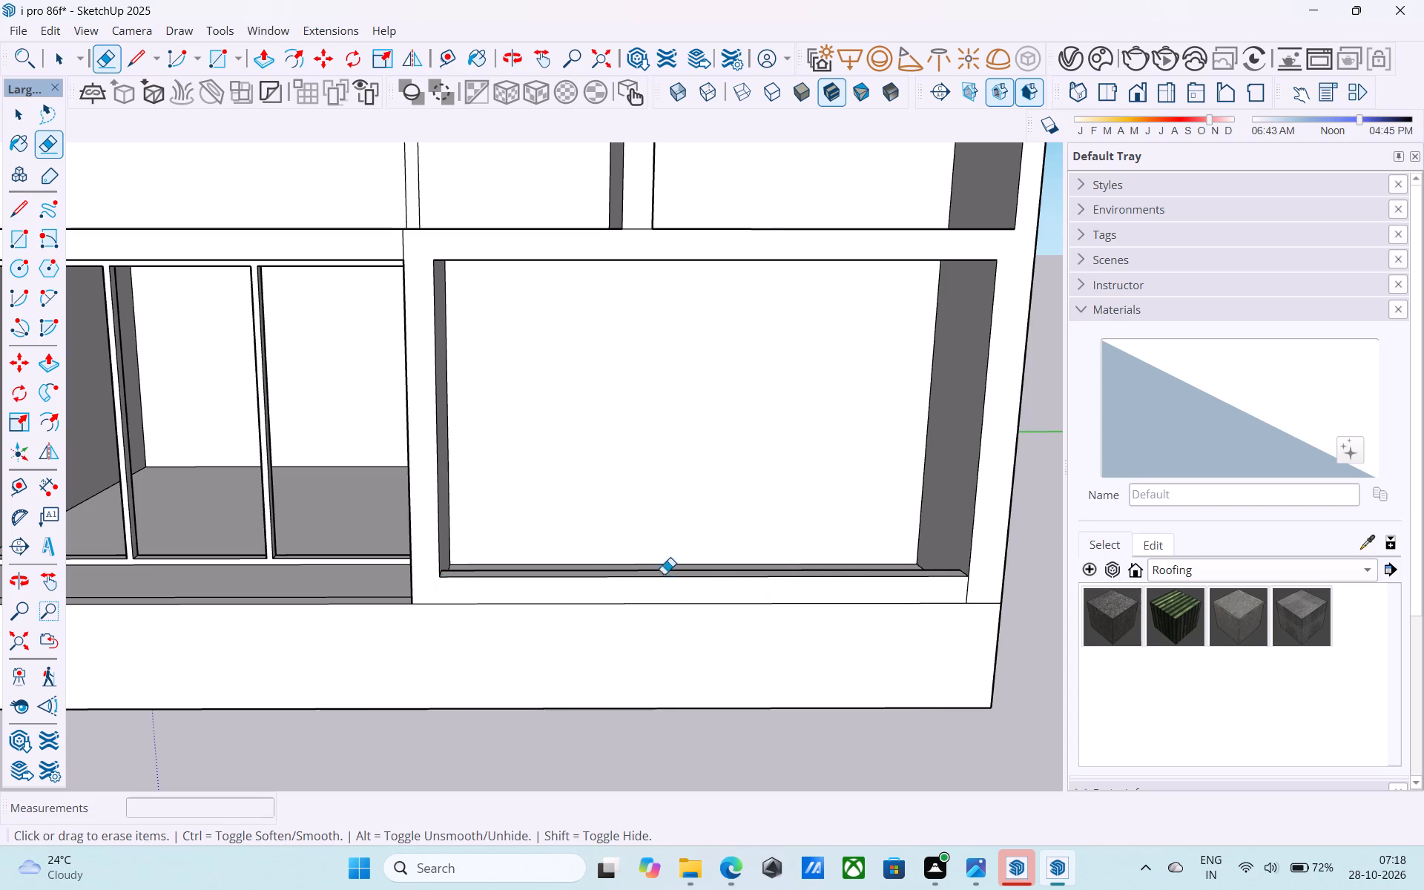
left_click(972, 590)
Draw a short line across the end wall's front face at upper-floor level, separating the upper-storey wall from the ground-floor frame.
scroll(827, 662, "down", 6)
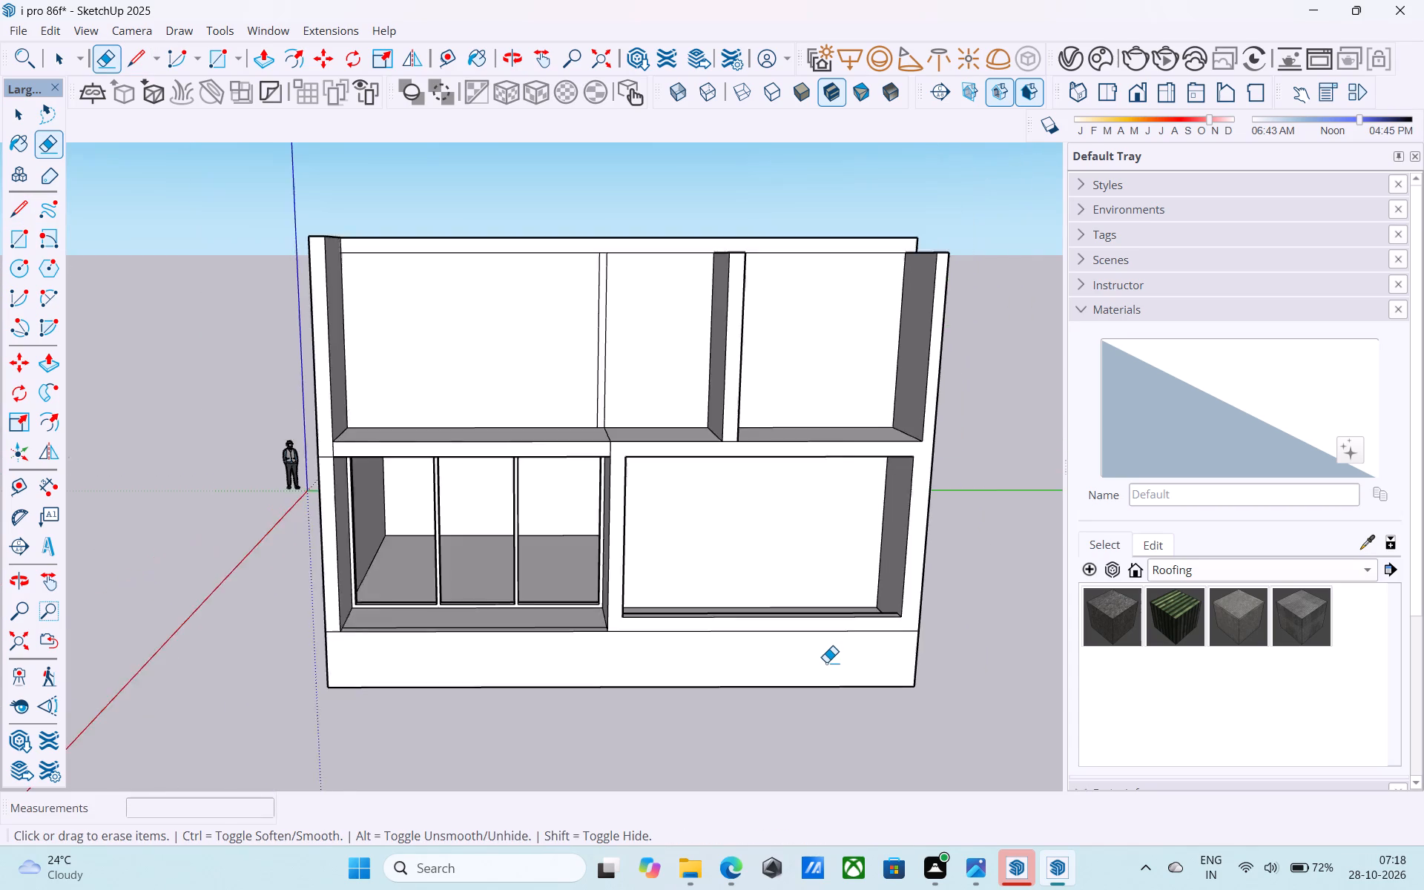
scroll(826, 662, "down", 2)
middle_click_drag(825, 661, 821, 651)
middle_click_drag(928, 466, 909, 466)
key("l")
scroll(930, 469, "up", 4)
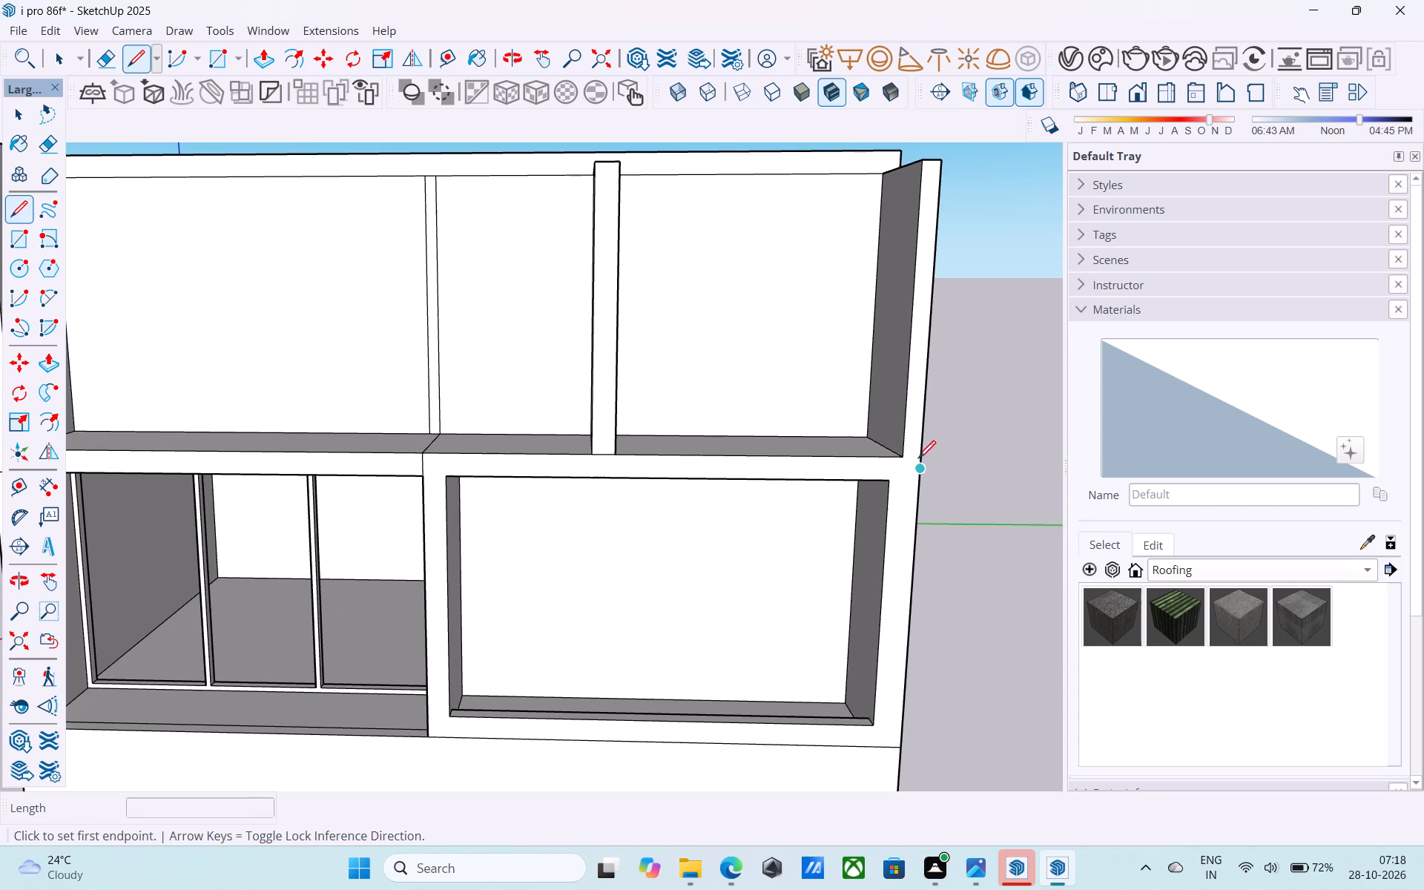
left_click(906, 457)
left_click(920, 457)
key("space")
Push/Pull the front face of the frame around the undivided ground-floor opening 6" forward.
scroll(918, 467, "down", 5)
middle_click_drag(917, 478, 920, 480)
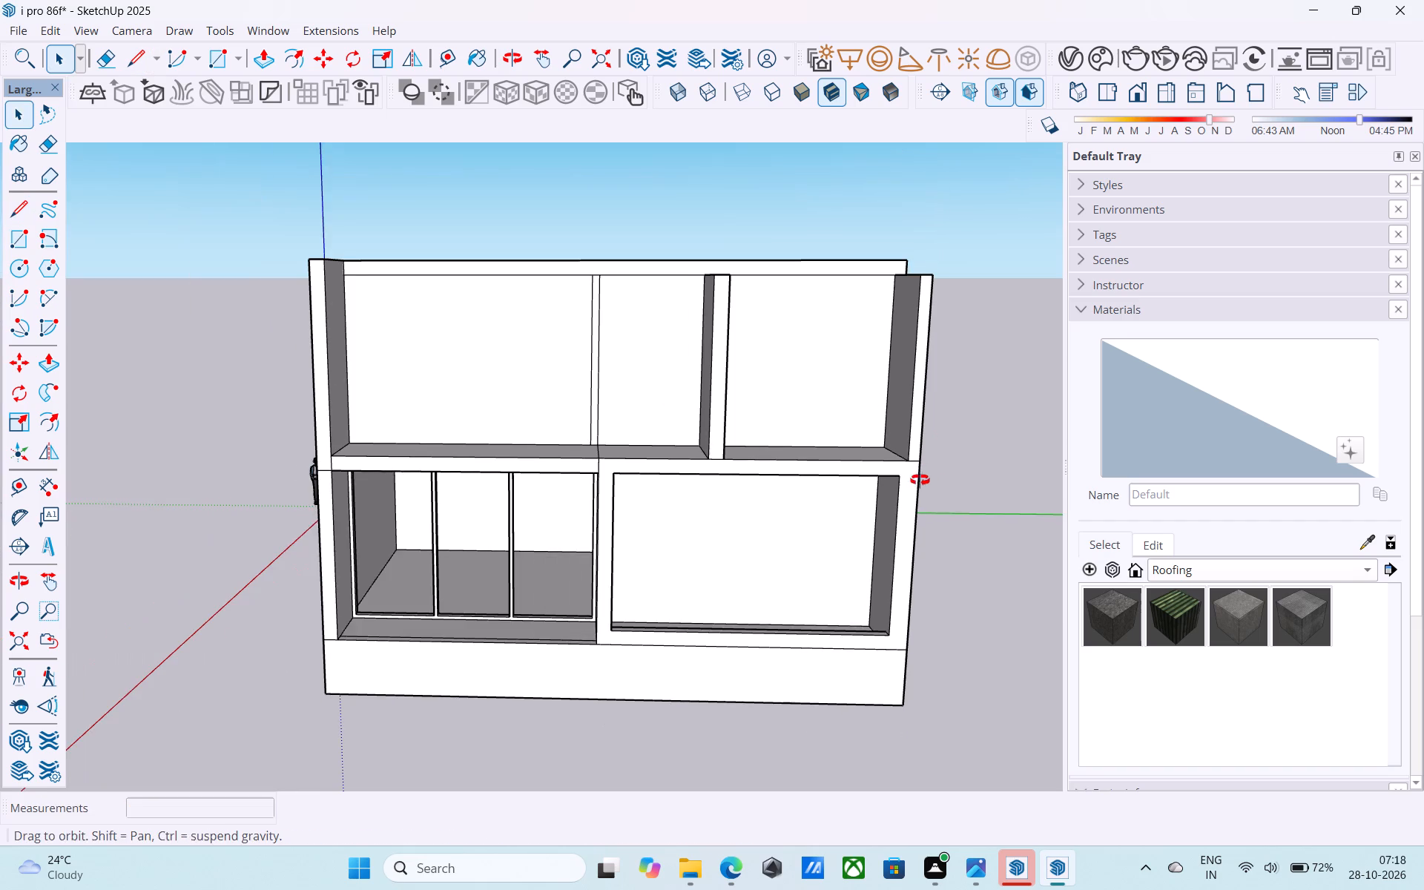
middle_click_drag(920, 480, 929, 480)
middle_click(928, 504)
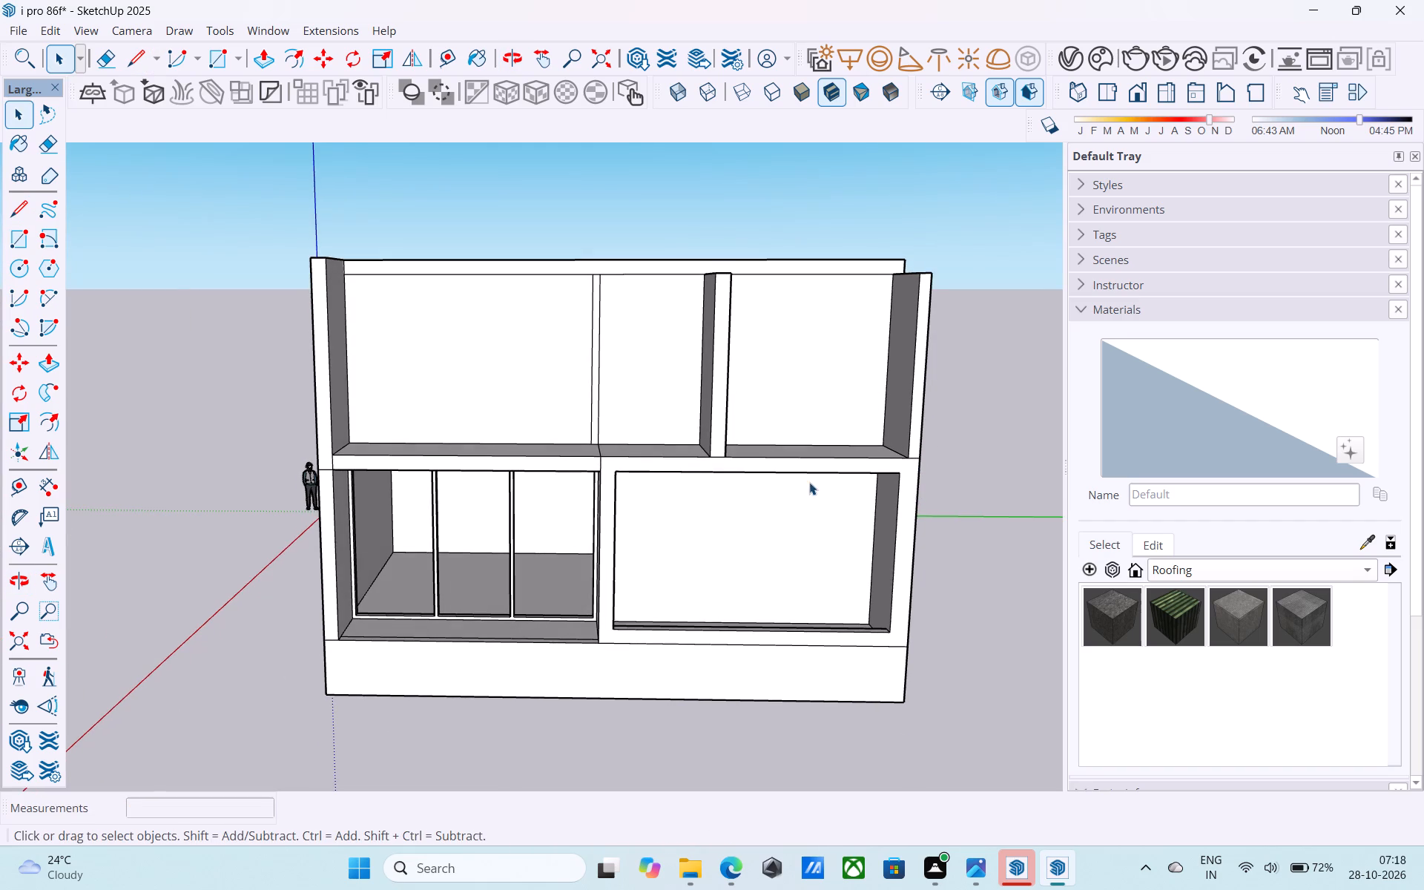
scroll(798, 483, "up", 3)
left_click(827, 459)
key("p")
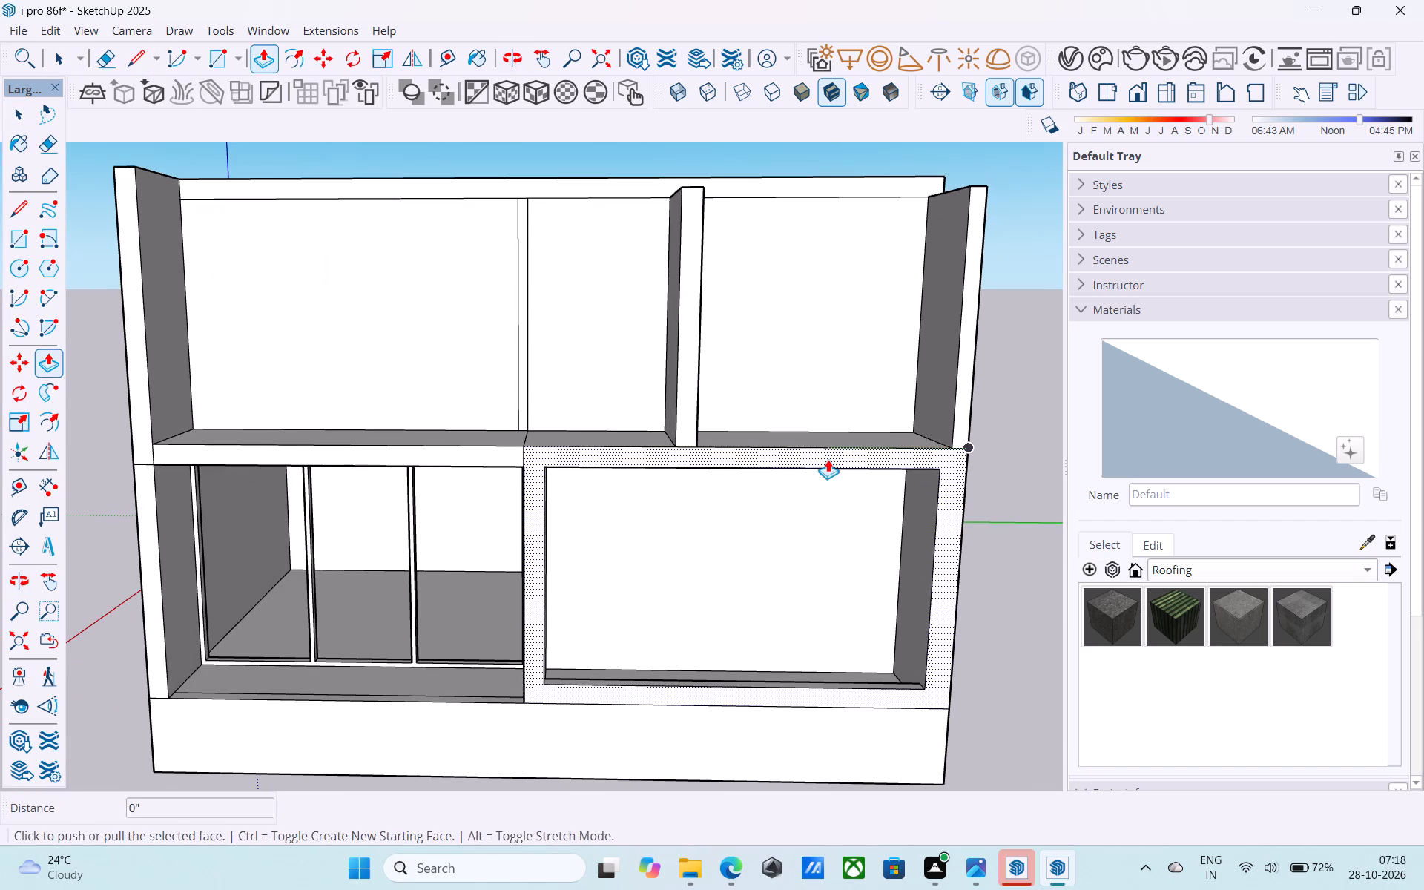
left_click(828, 459)
type("6\"")
key("Return")
key("space")
Examine the front of the building from several angles, checking the projecting ground-floor frame and the upper-storey walls.
middle_click_drag(831, 464, 921, 522)
scroll(928, 512, "down", 4)
middle_click_drag(817, 526, 711, 525)
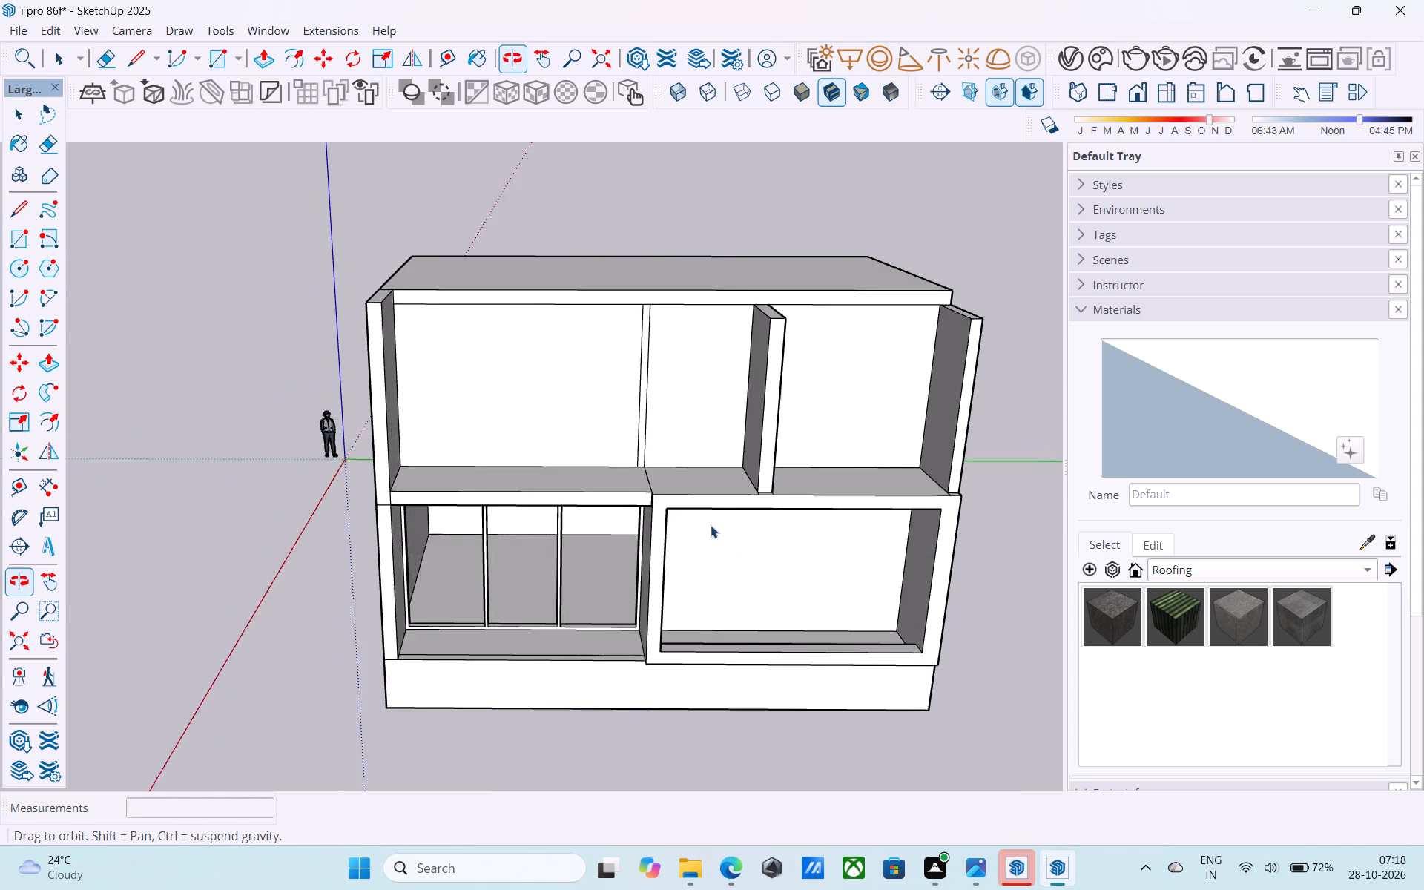
middle_click_drag(711, 525, 717, 527)
scroll(703, 525, "up", 1)
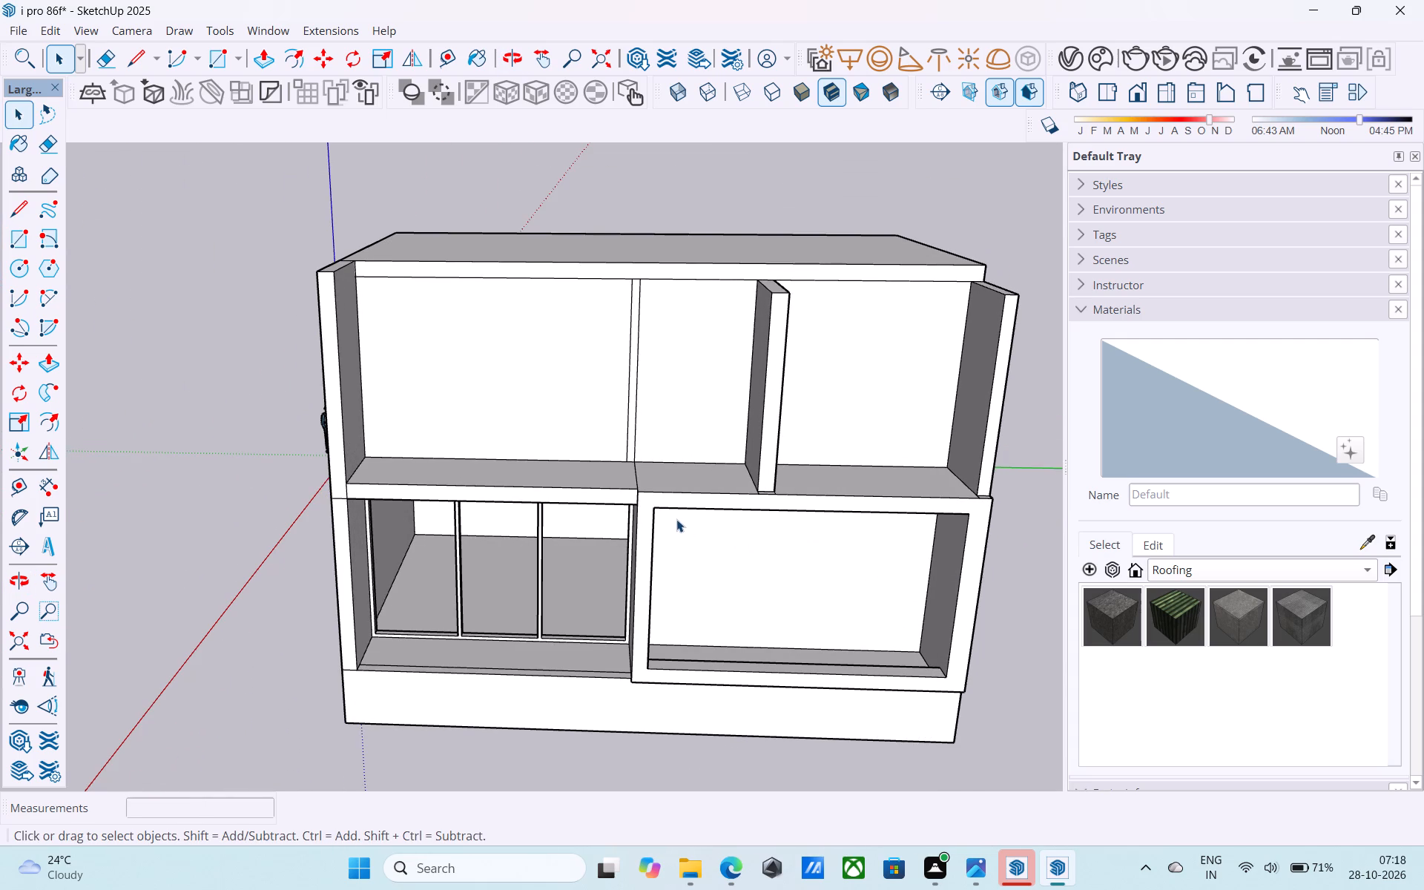
scroll(676, 519, "down", 2)
middle_click(676, 521)
scroll(696, 518, "down", 1)
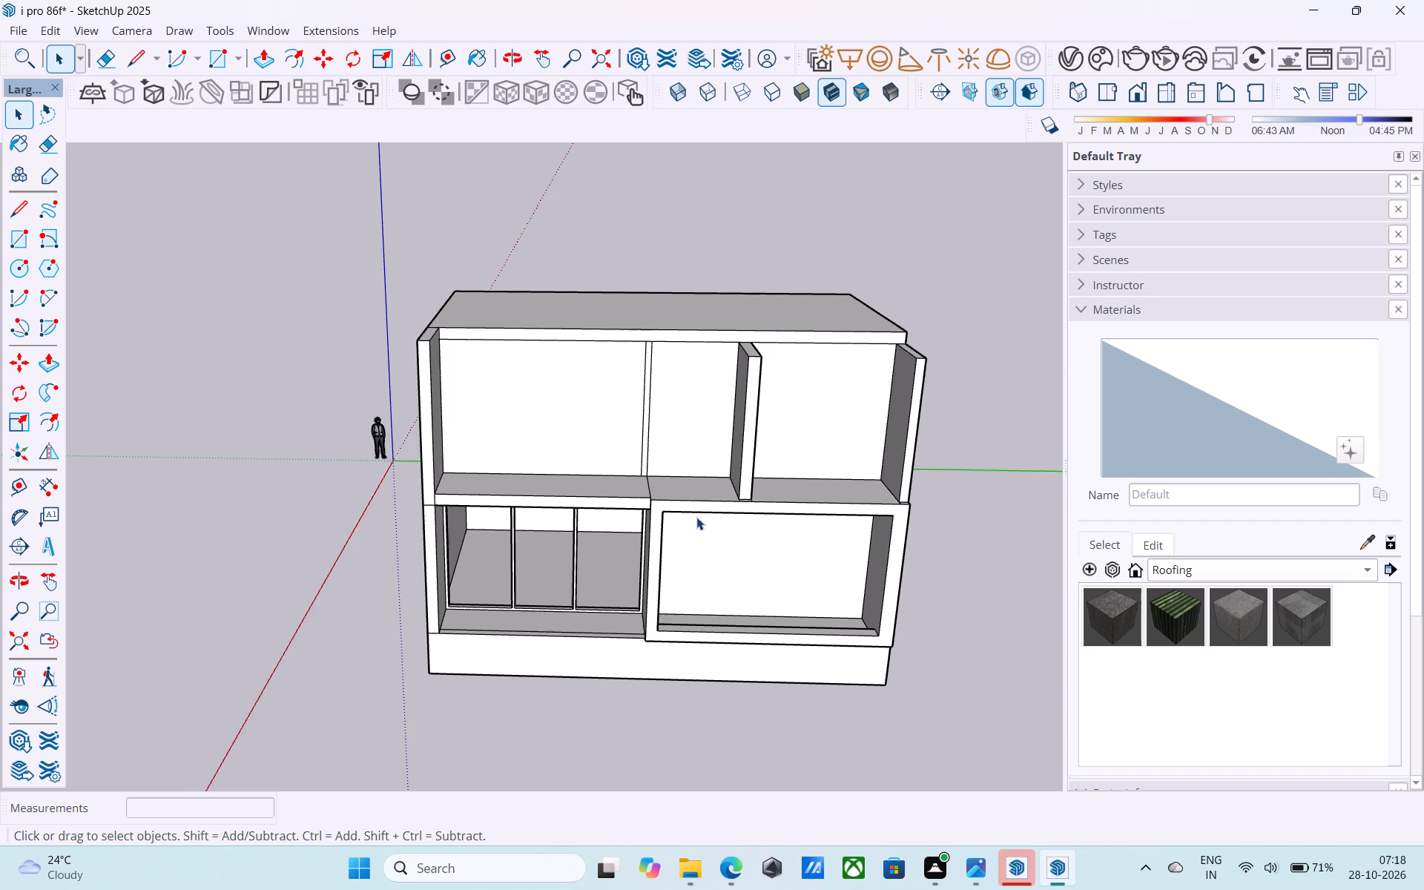
scroll(696, 517, "down", 1)
middle_click_drag(718, 494, 721, 527)
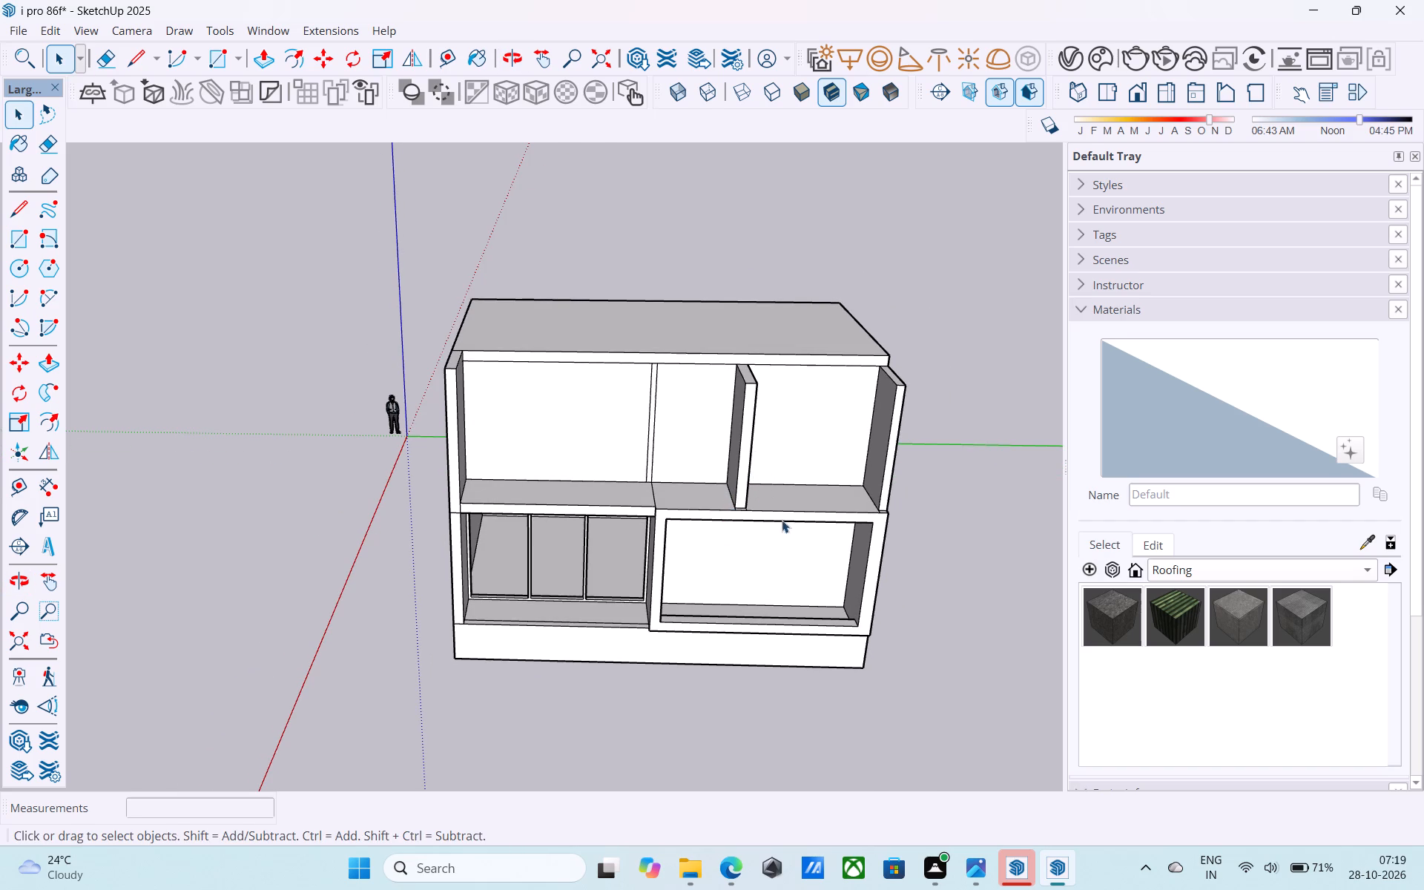
scroll(749, 438, "down", 3)
middle_click_drag(690, 479, 739, 455, "shift")
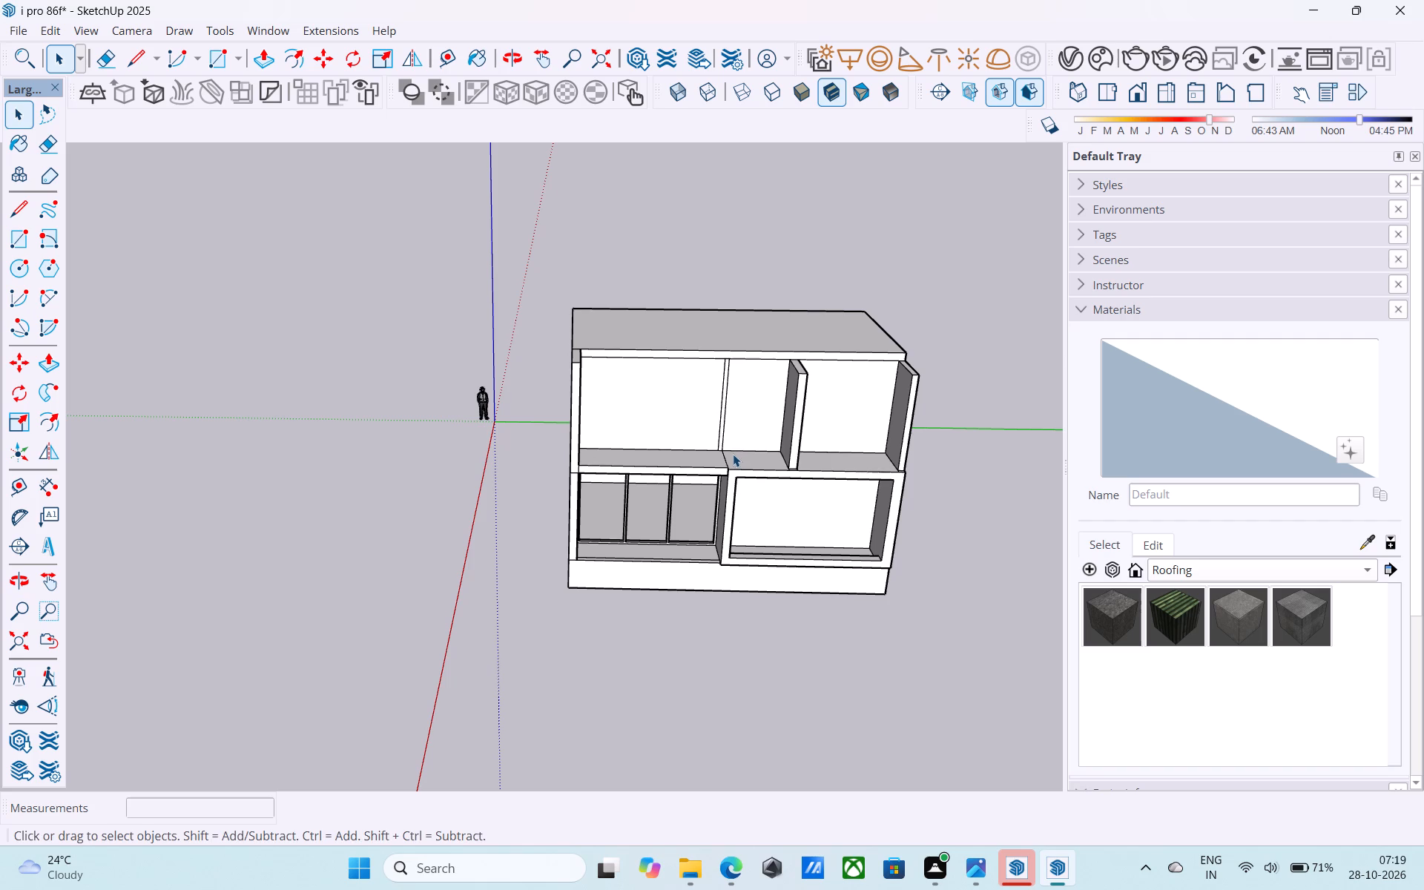
middle_click_drag(733, 454, 734, 473)
middle_click_drag(732, 461, 726, 523)
Push/Pull the narrow vertical strip on the upper-storey back wall 5' 6" forward to the floor's front edge, forming a partition.
scroll(714, 486, "up", 4)
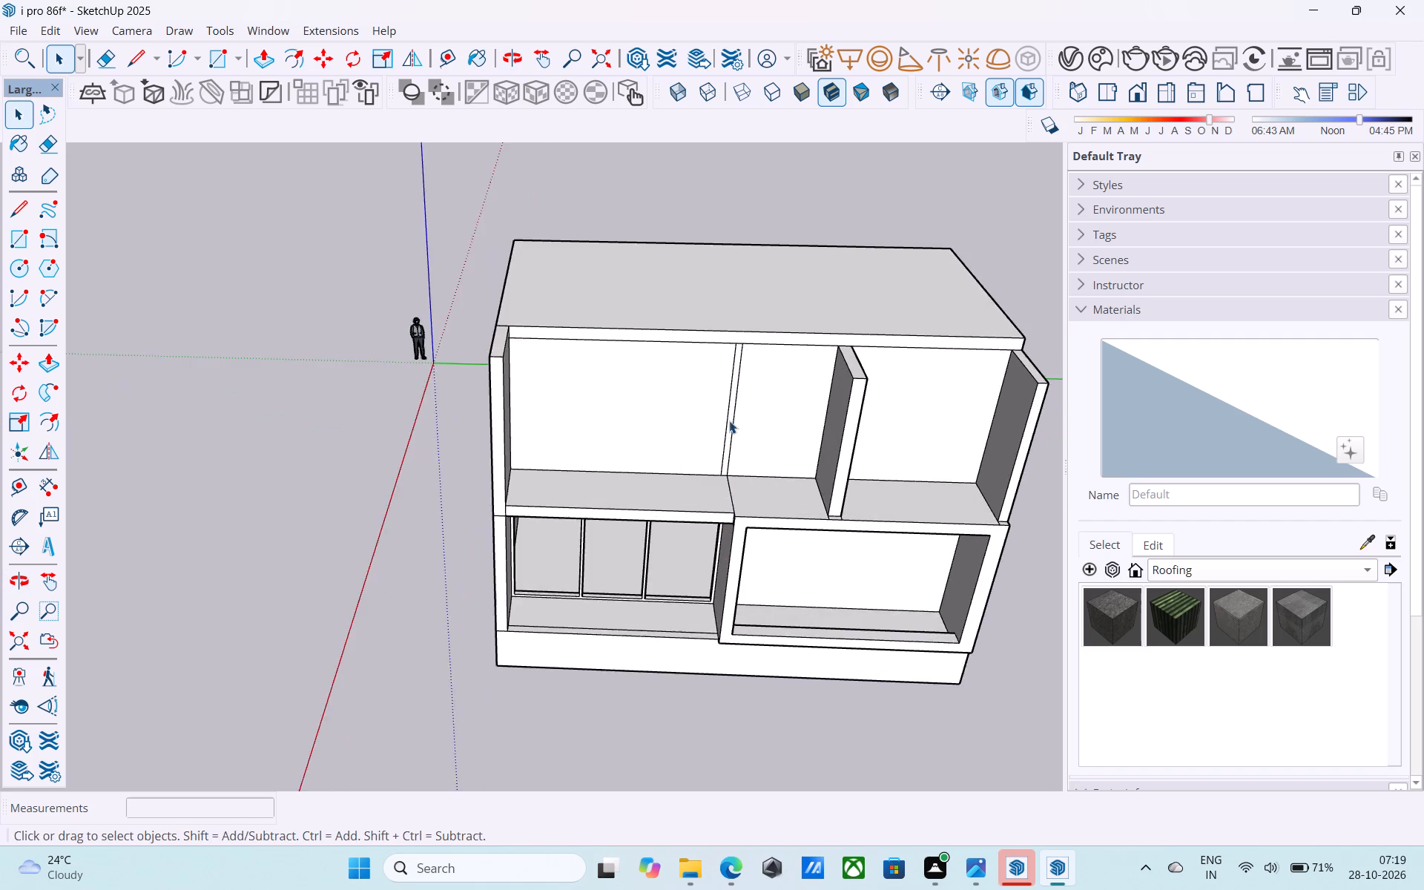
scroll(729, 420, "up", 4)
left_click(735, 420)
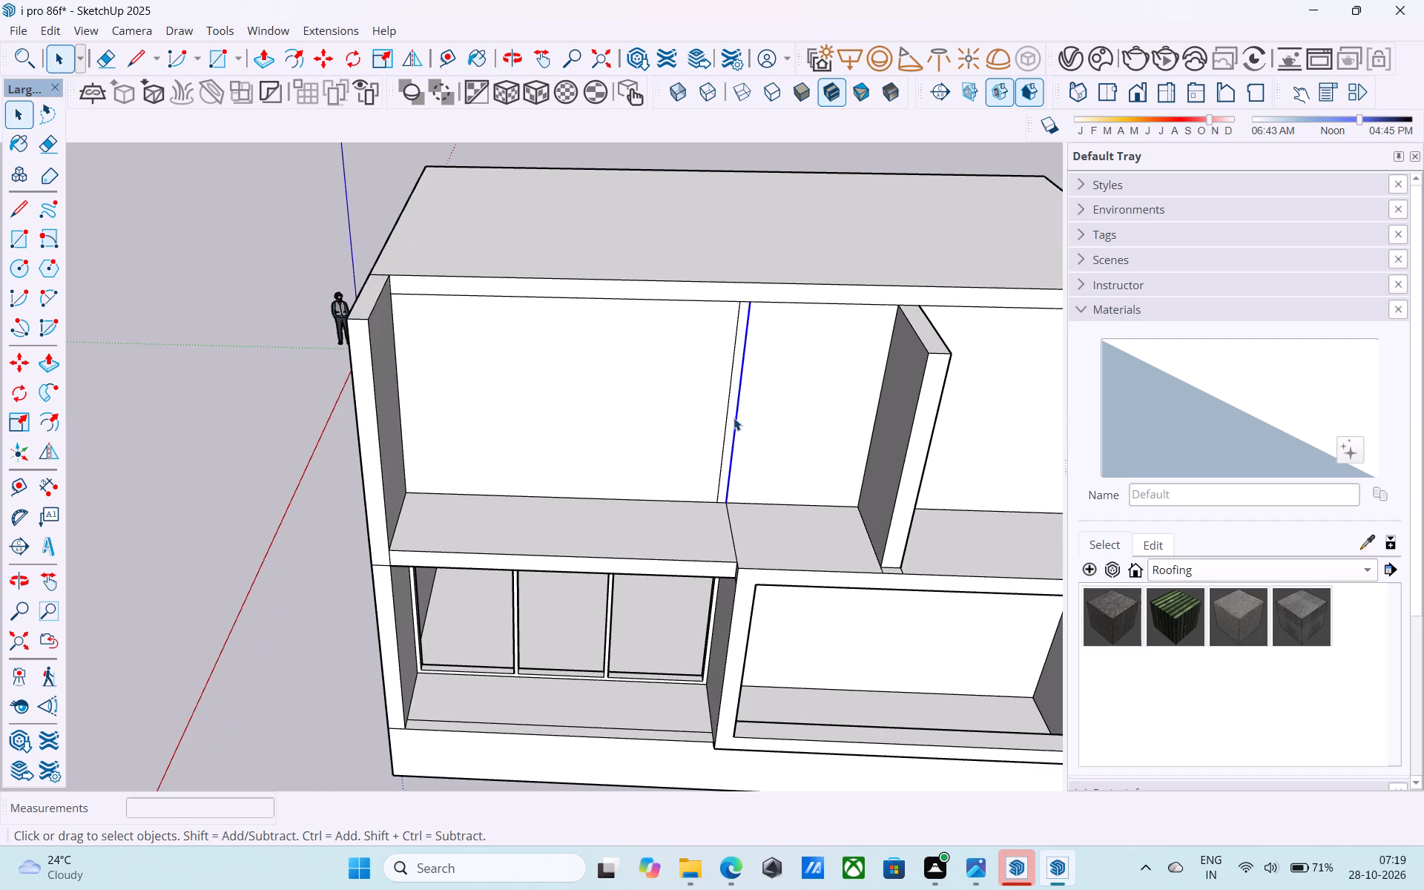
left_click(733, 418)
scroll(733, 418, "up", 3)
key("p")
left_click(732, 418)
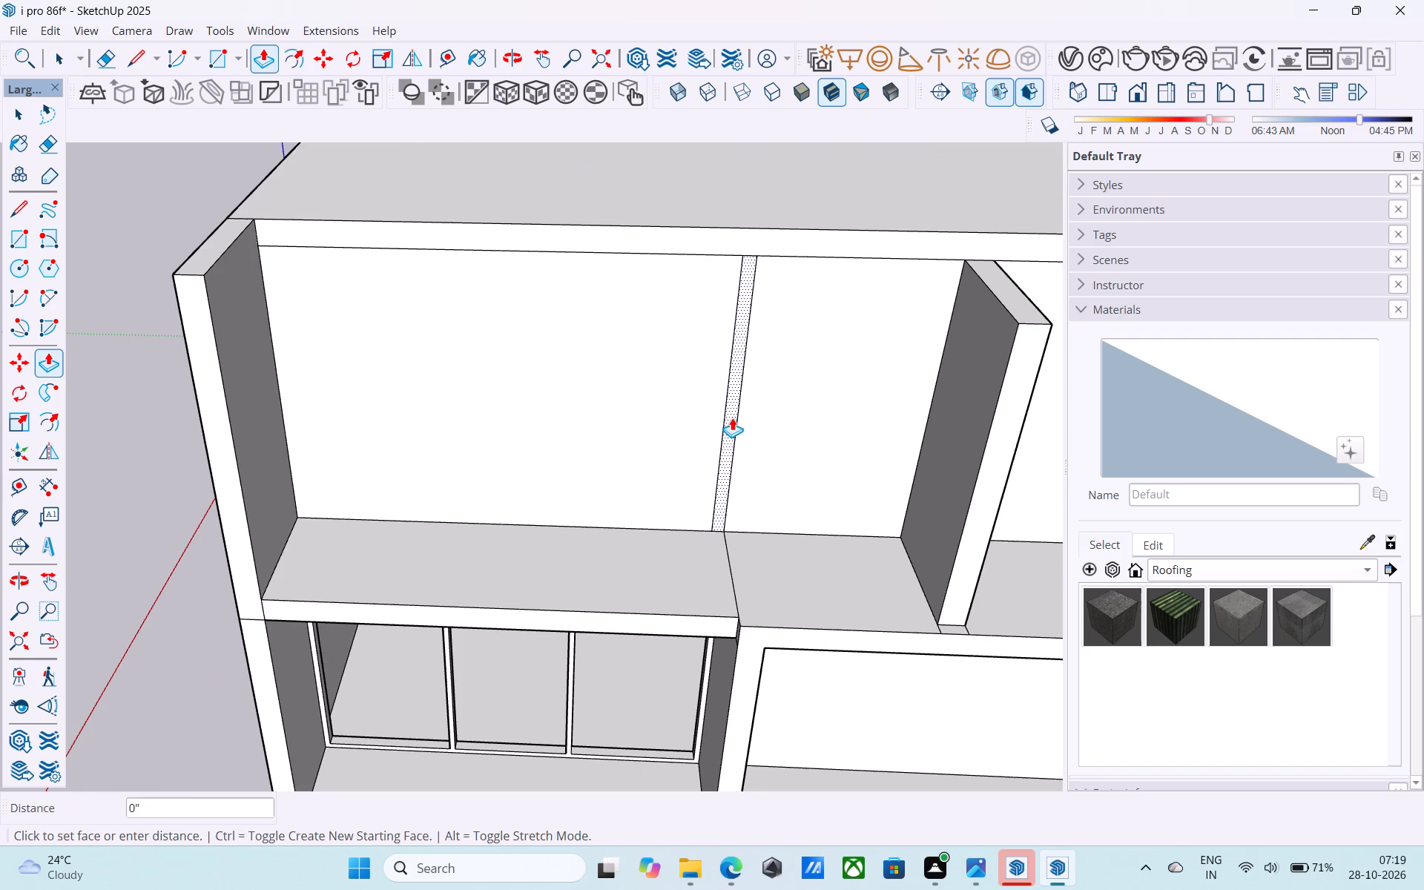
left_click(731, 619)
Examine the building from the front and side, checking the upper-storey partition against the fin, side walls and ground-floor frame.
scroll(731, 614, "down", 4)
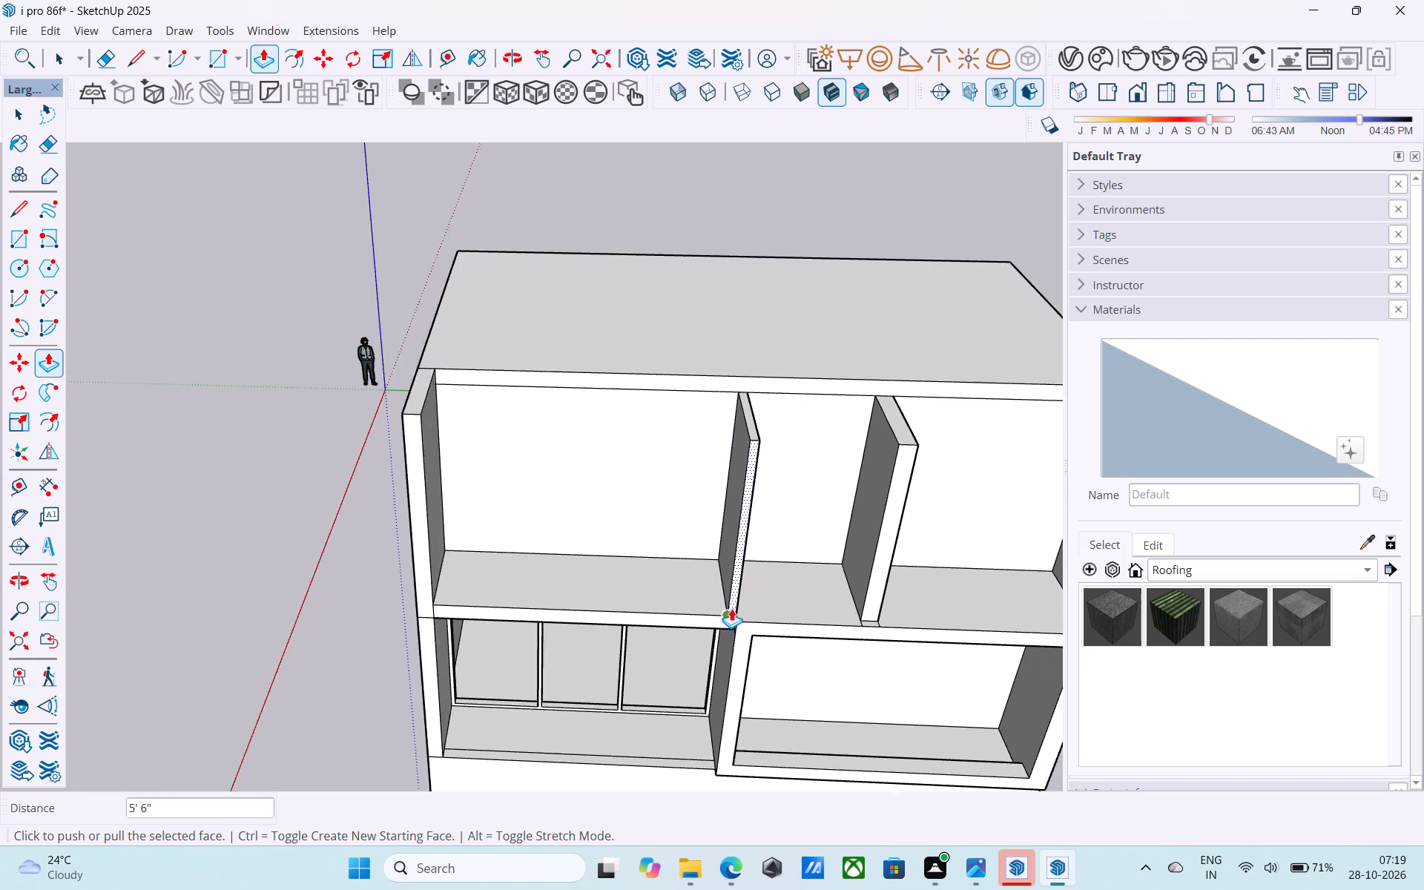
scroll(731, 608, "down", 6)
middle_click_drag(733, 606, 750, 531)
middle_click_drag(750, 533, 746, 535)
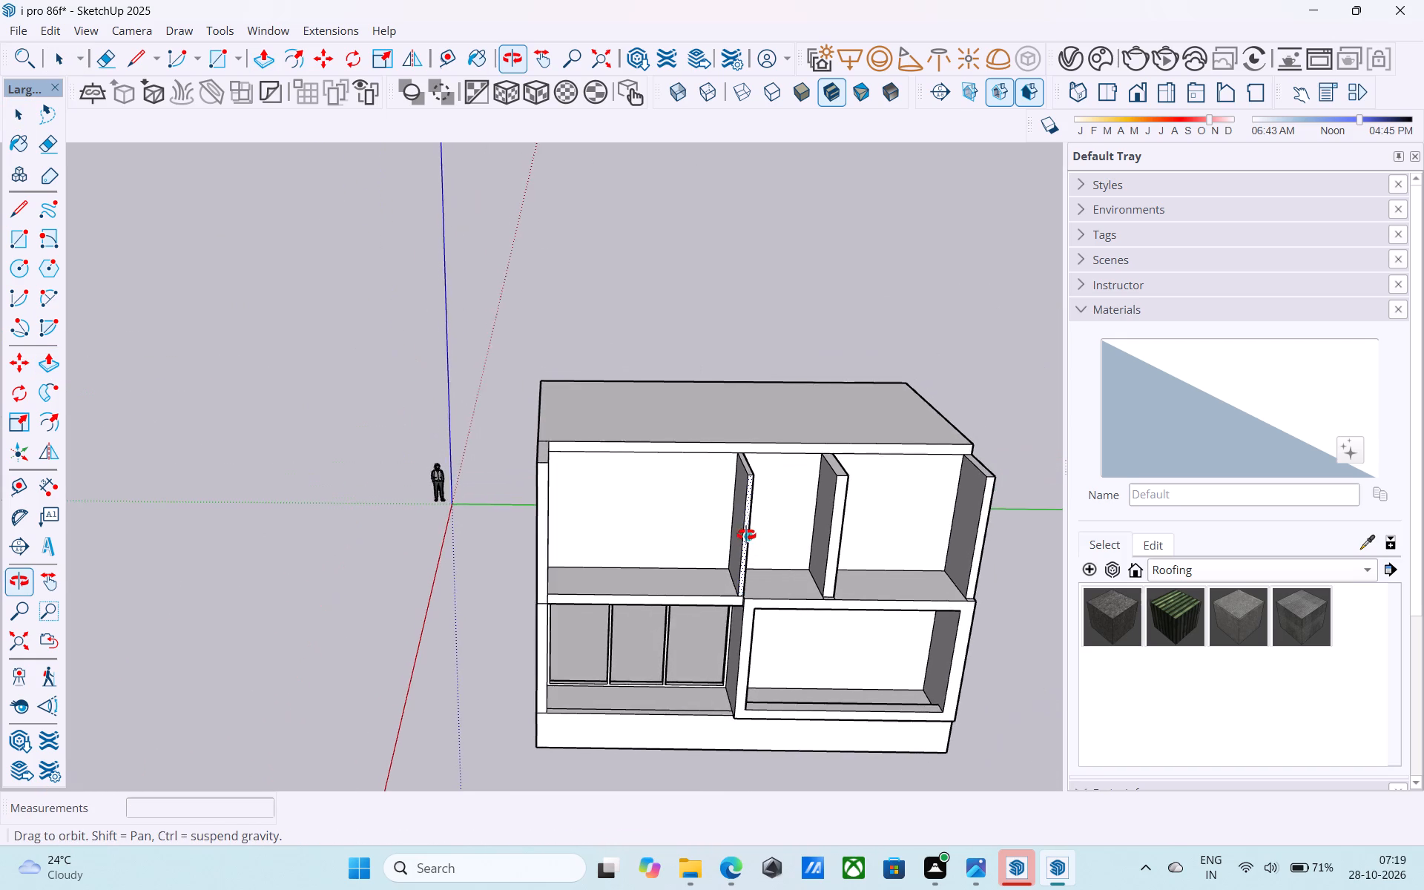
middle_click_drag(746, 535, 486, 564)
middle_click_drag(653, 570, 1173, 536)
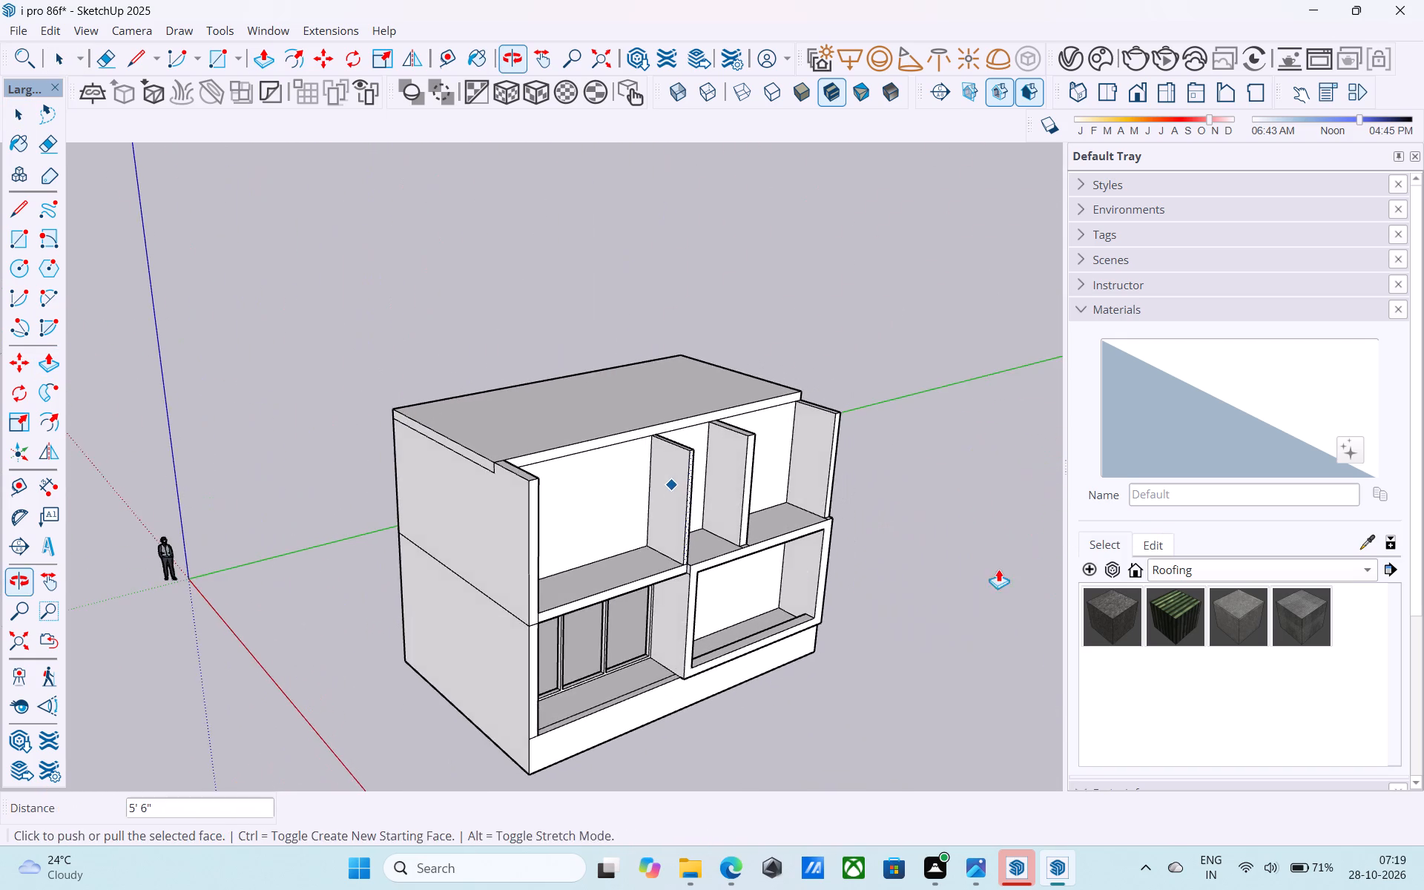
middle_click_drag(796, 573, 998, 607, "shift")
middle_click_drag(866, 616, 802, 588)
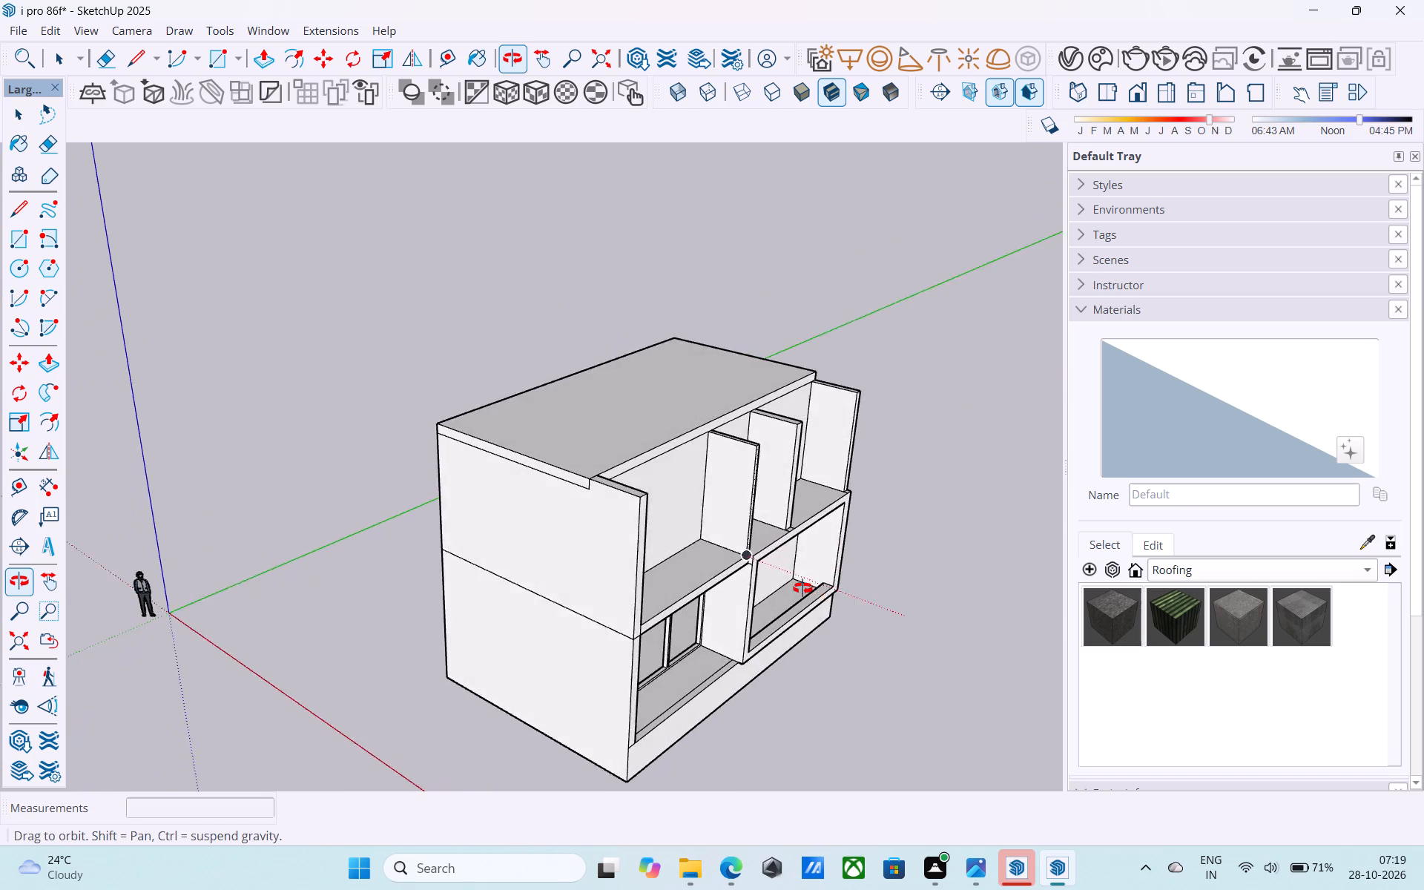
middle_click_drag(802, 588, 639, 578)
middle_click_drag(604, 571, 554, 538)
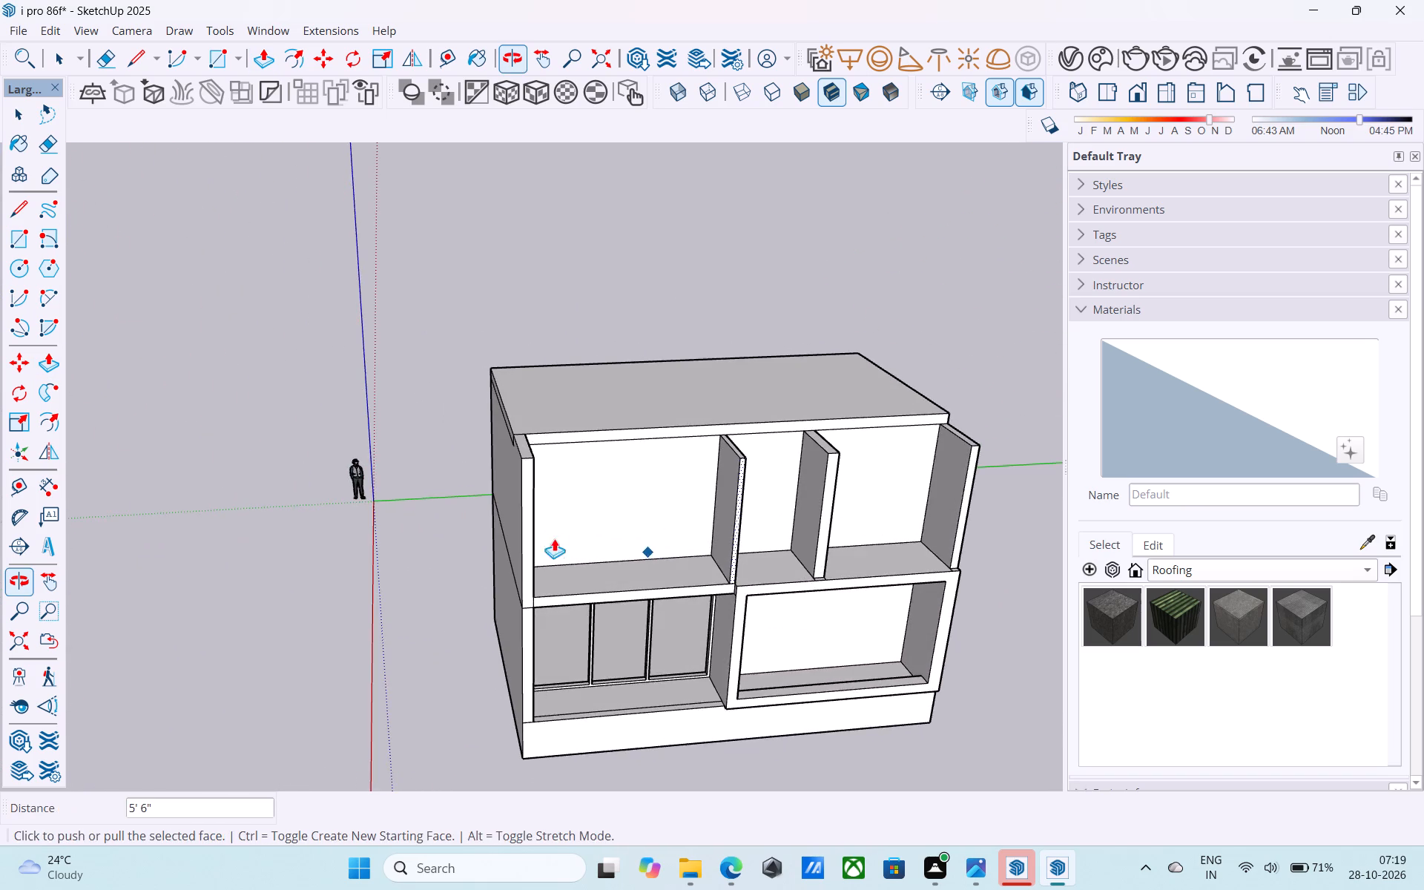
Offset the upper-storey back wall face above the glazed ground-floor bay 1' inward to outline a window.
scroll(607, 544, "up", 3)
key("space")
middle_click_drag(607, 543, 534, 528)
scroll(548, 539, "up", 1)
left_click(545, 508)
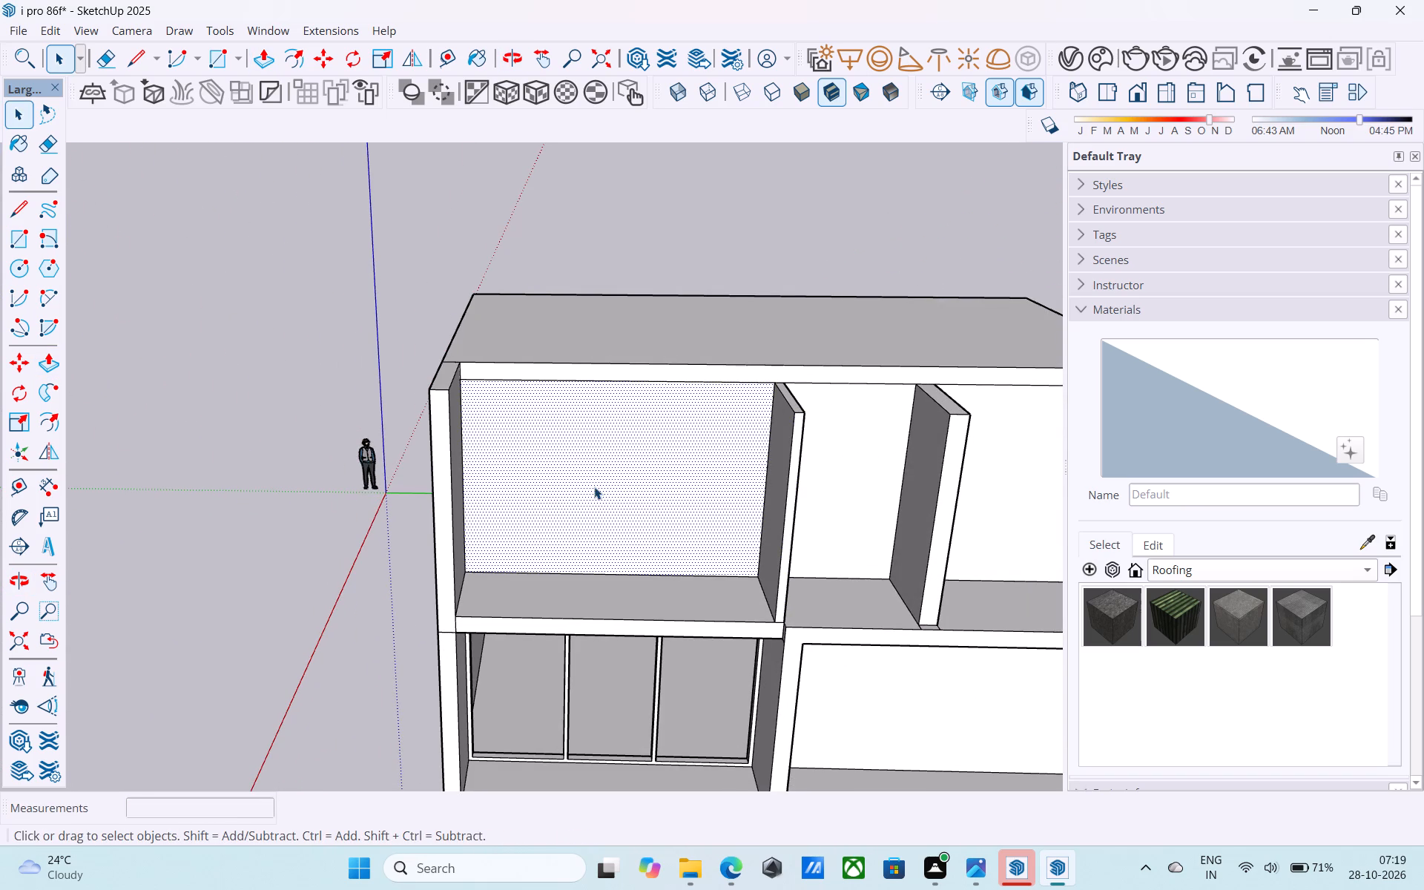
key("f")
left_click(598, 486)
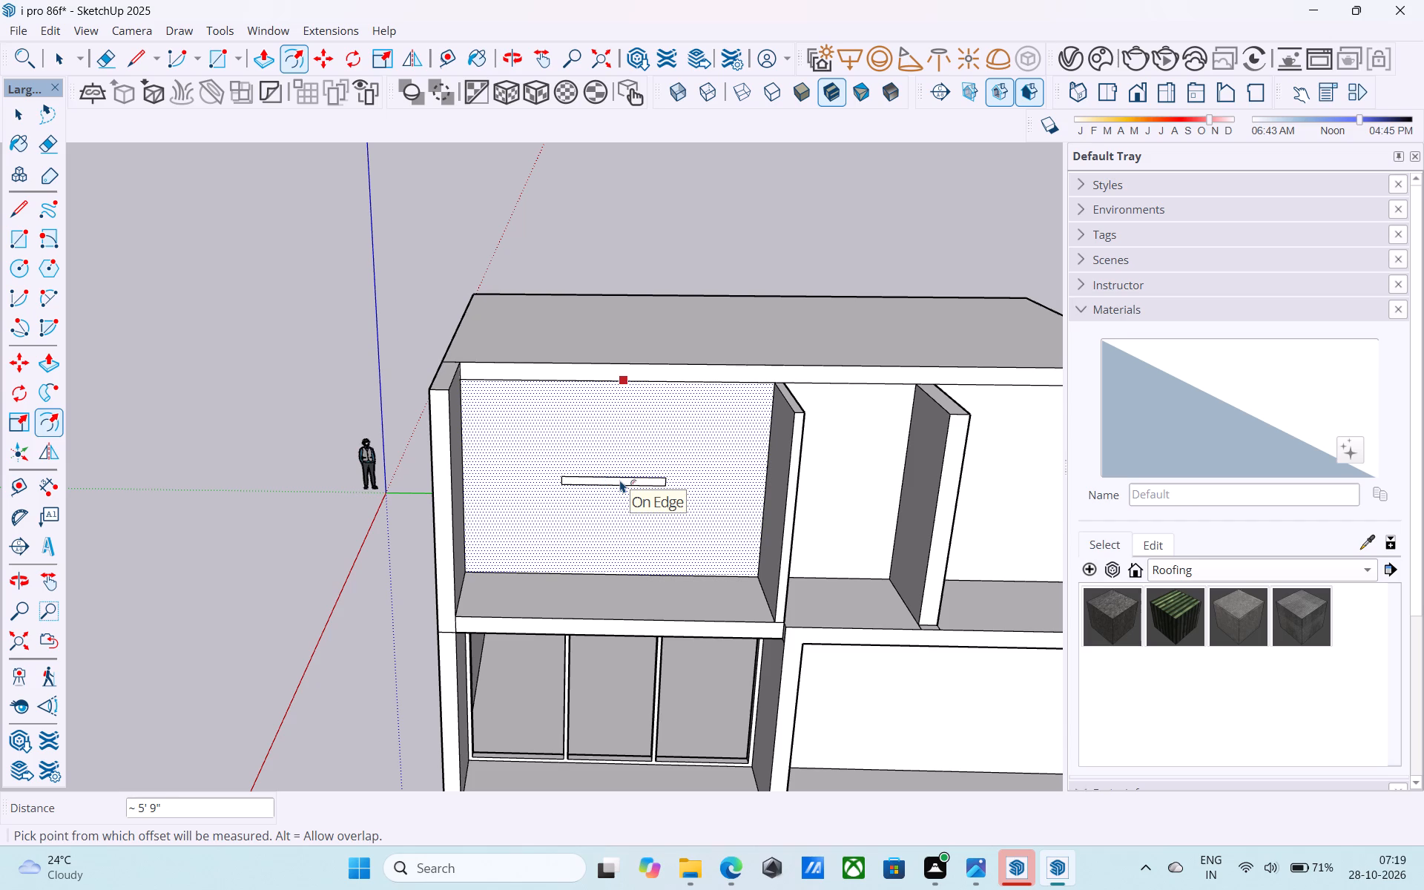
type("1'")
key("Return")
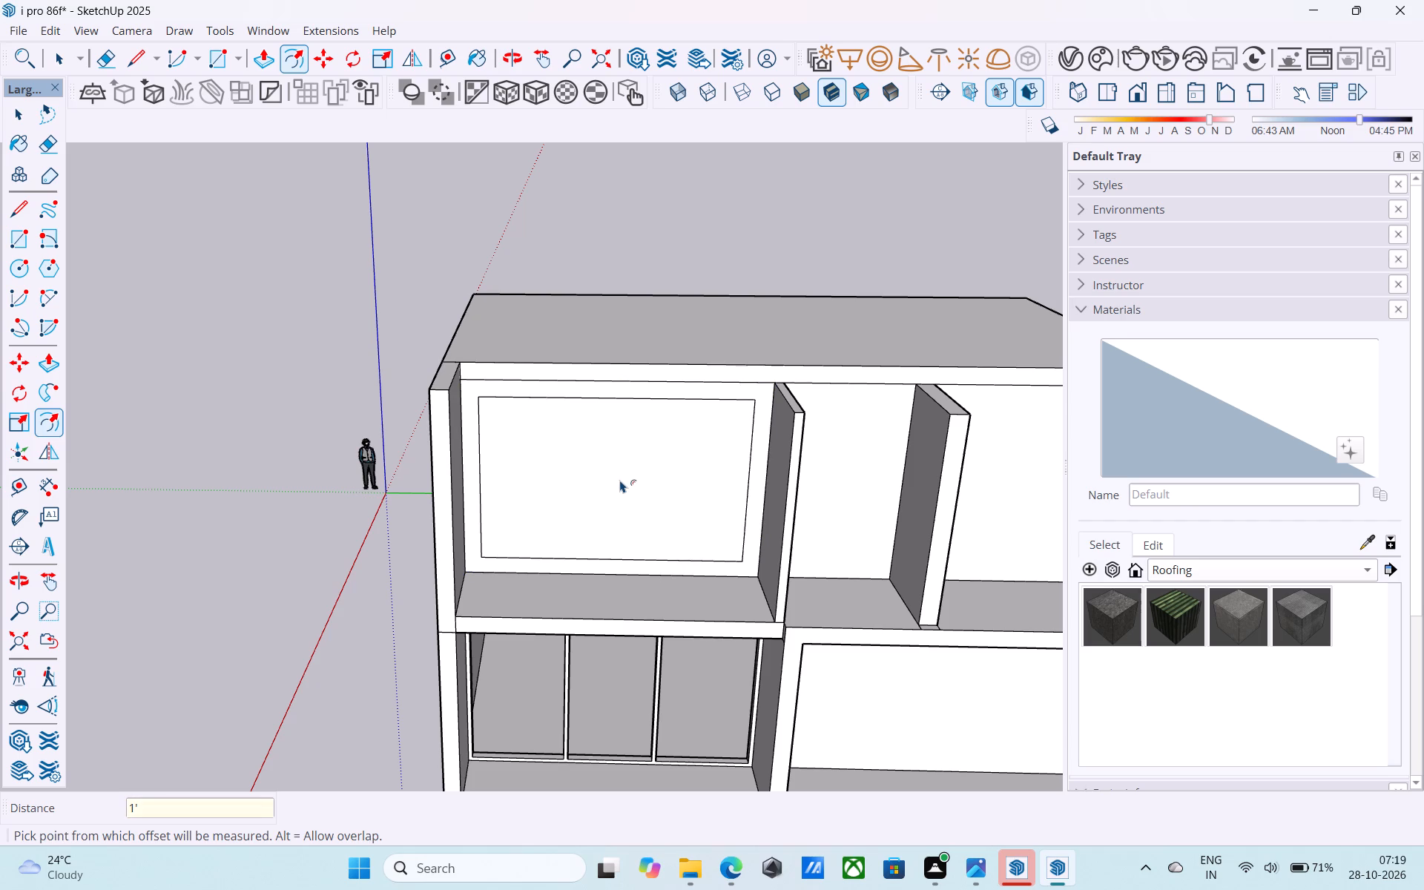
key("space")
Copy the upper-storey window outline's side edge across to its opposite edge and divide the spacing by 3 to form three equal panes.
scroll(552, 481, "down", 2)
middle_click_drag(631, 494, 598, 346)
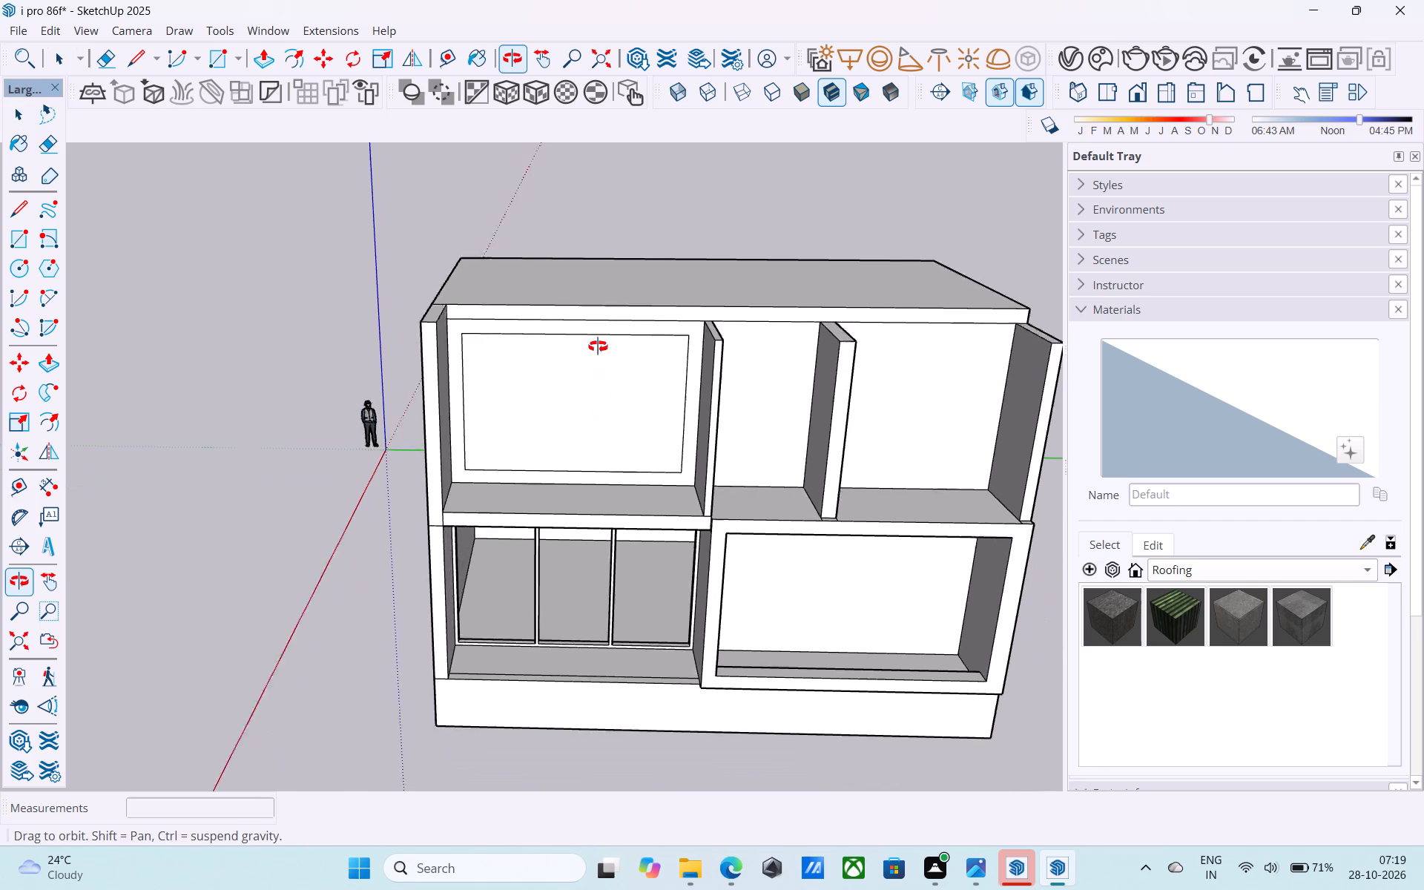
middle_click_drag(598, 346, 604, 283)
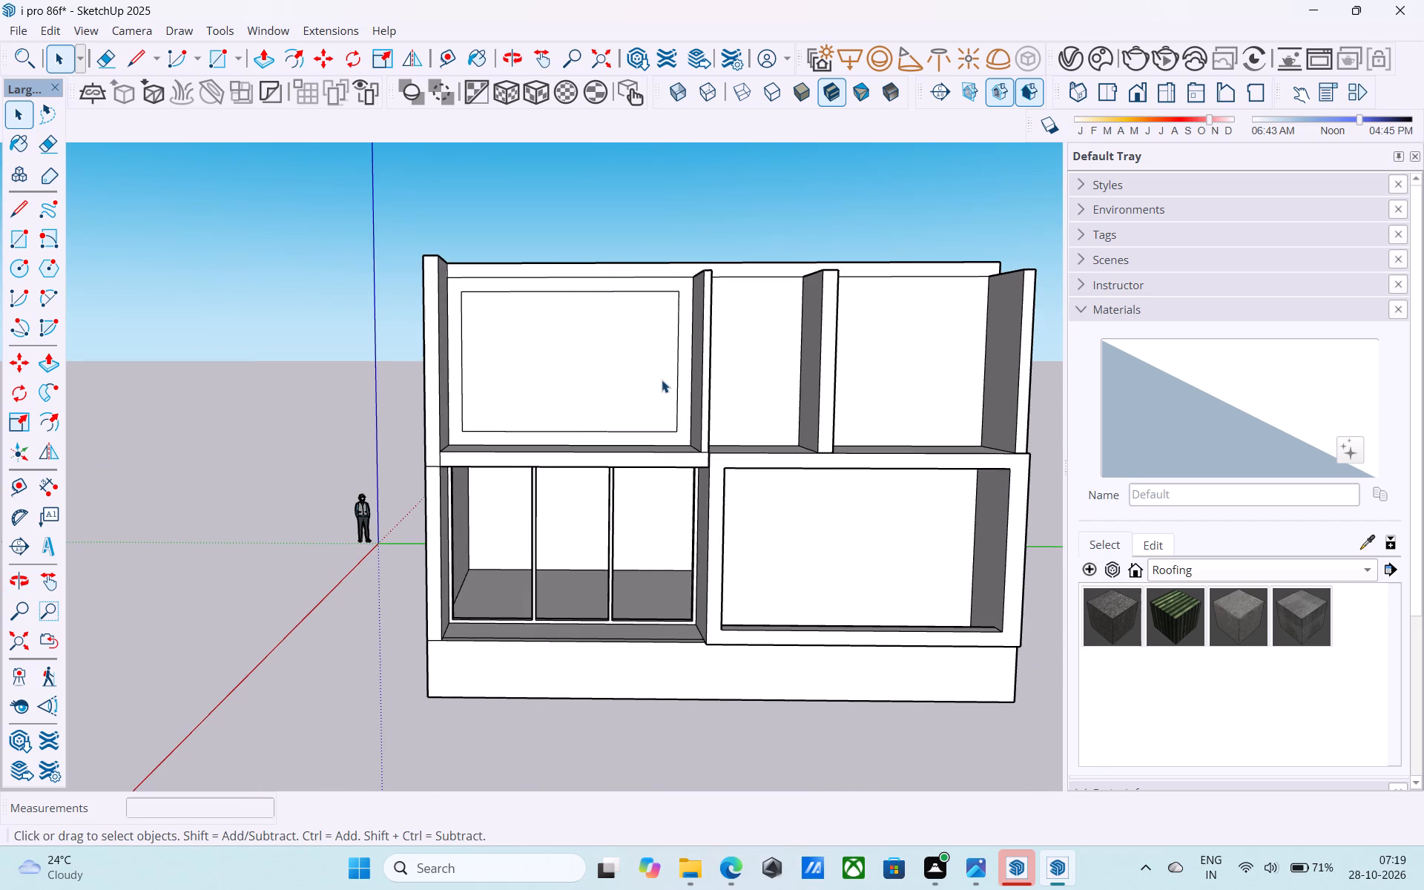
middle_click_drag(662, 380, 656, 401)
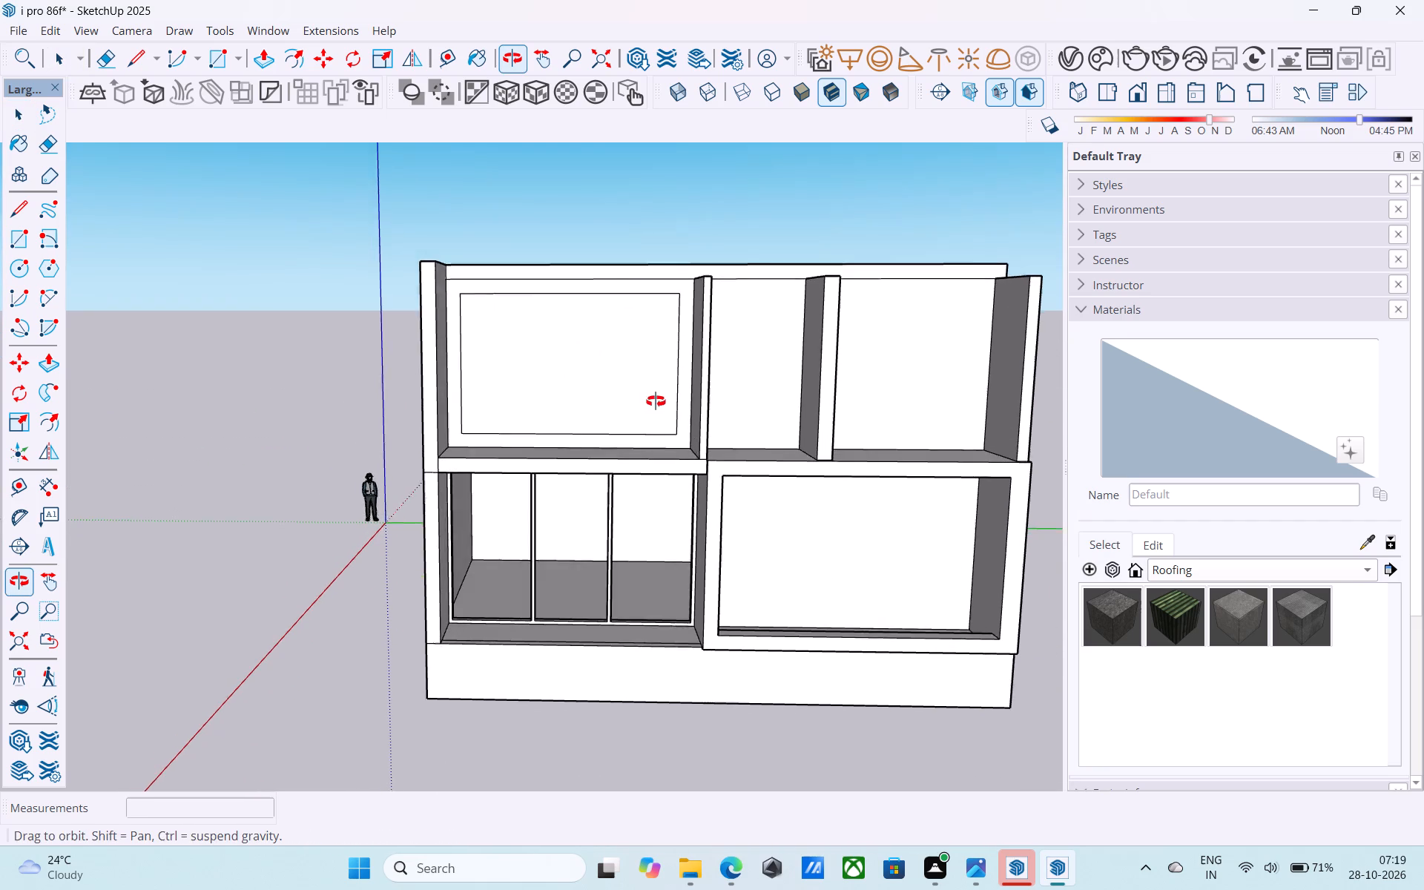
middle_click_drag(656, 401, 644, 436)
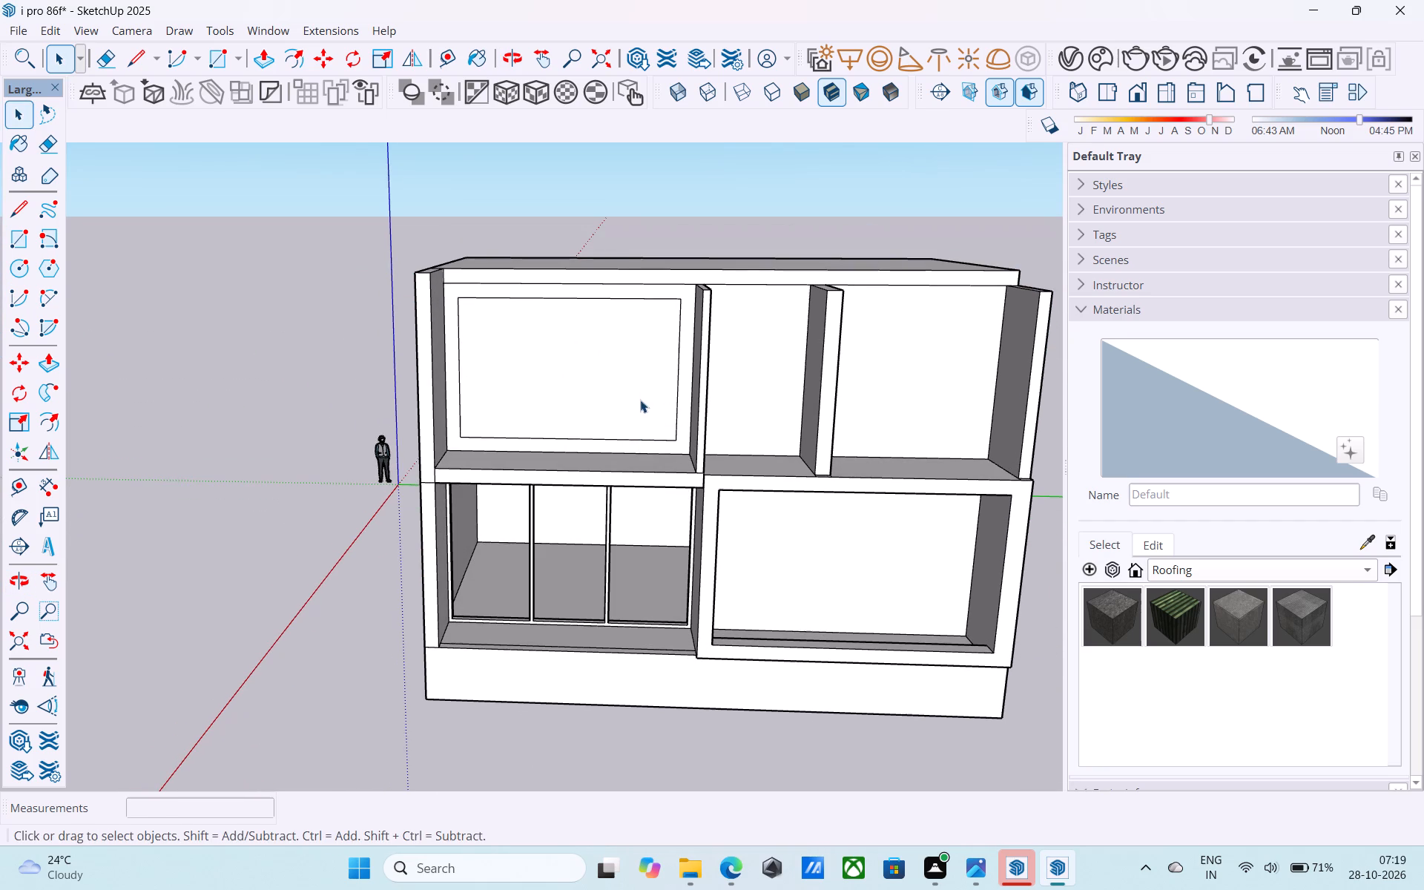
middle_click_drag(634, 398, 590, 431, "shift")
middle_click_drag(520, 327, 546, 369)
scroll(410, 344, "up", 7)
left_click(419, 337)
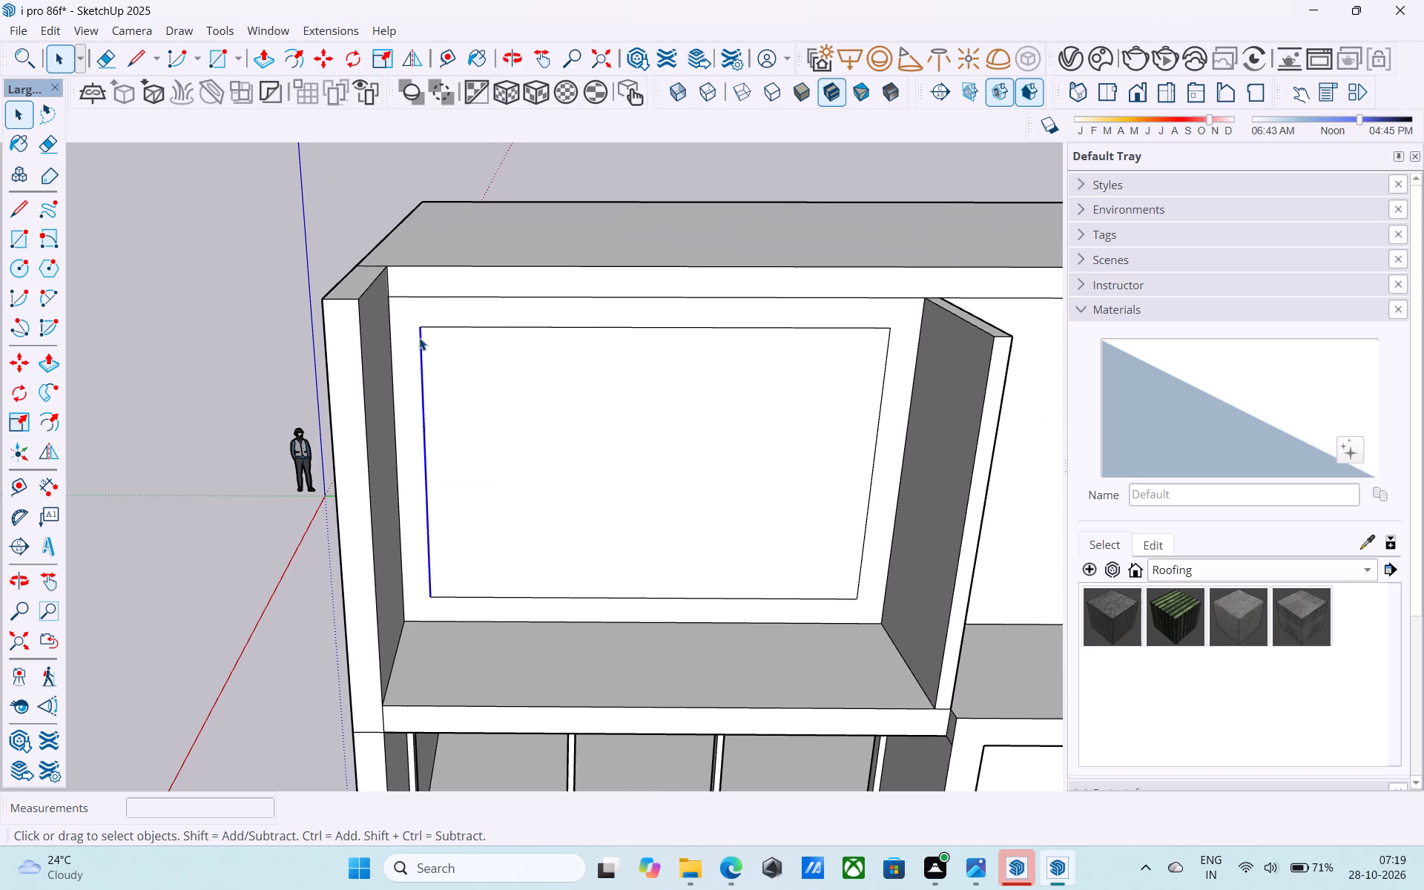
key("m")
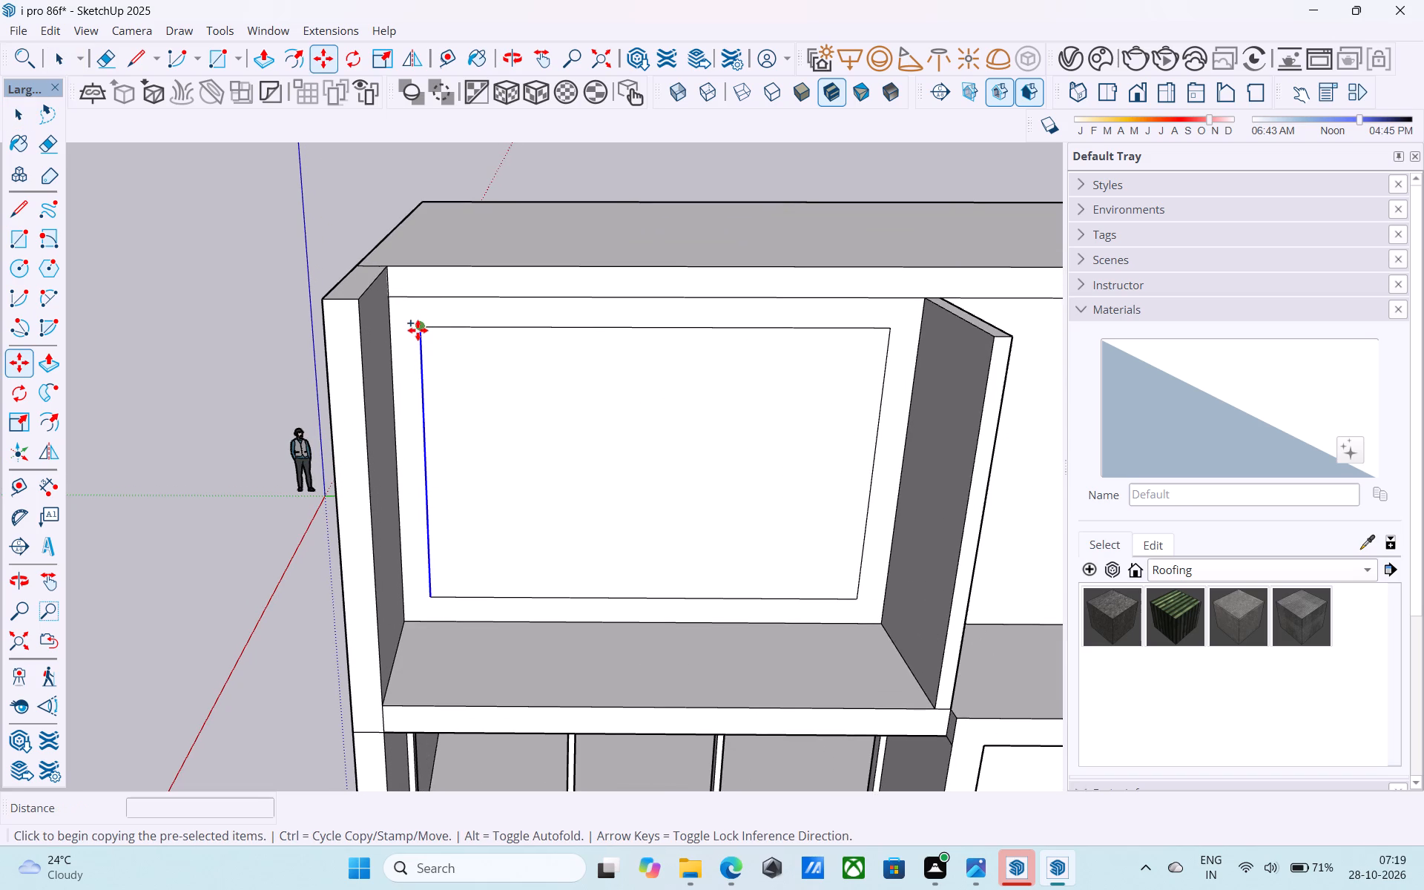
left_click(418, 326)
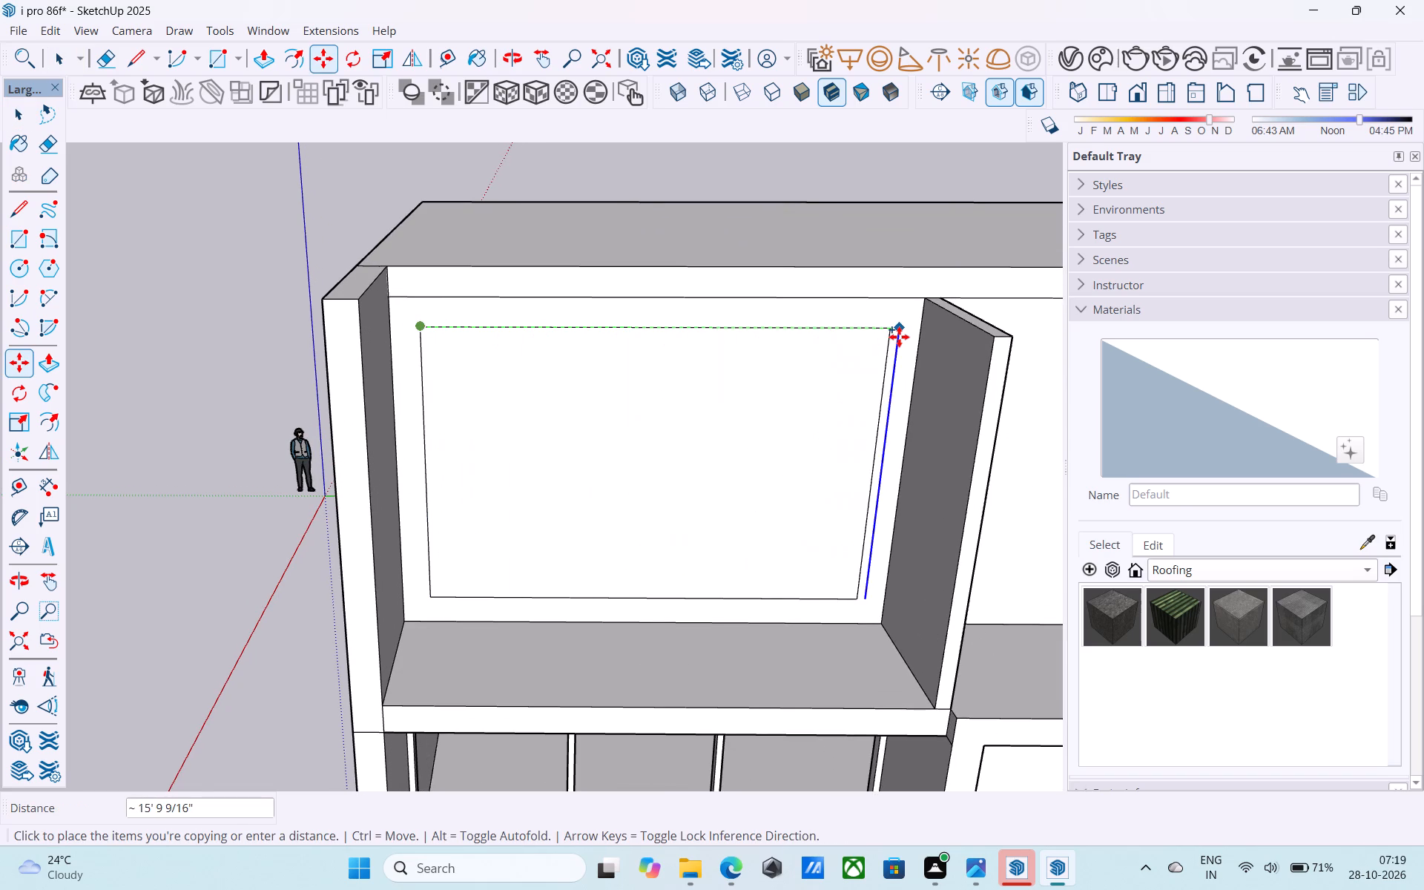
left_click(894, 333)
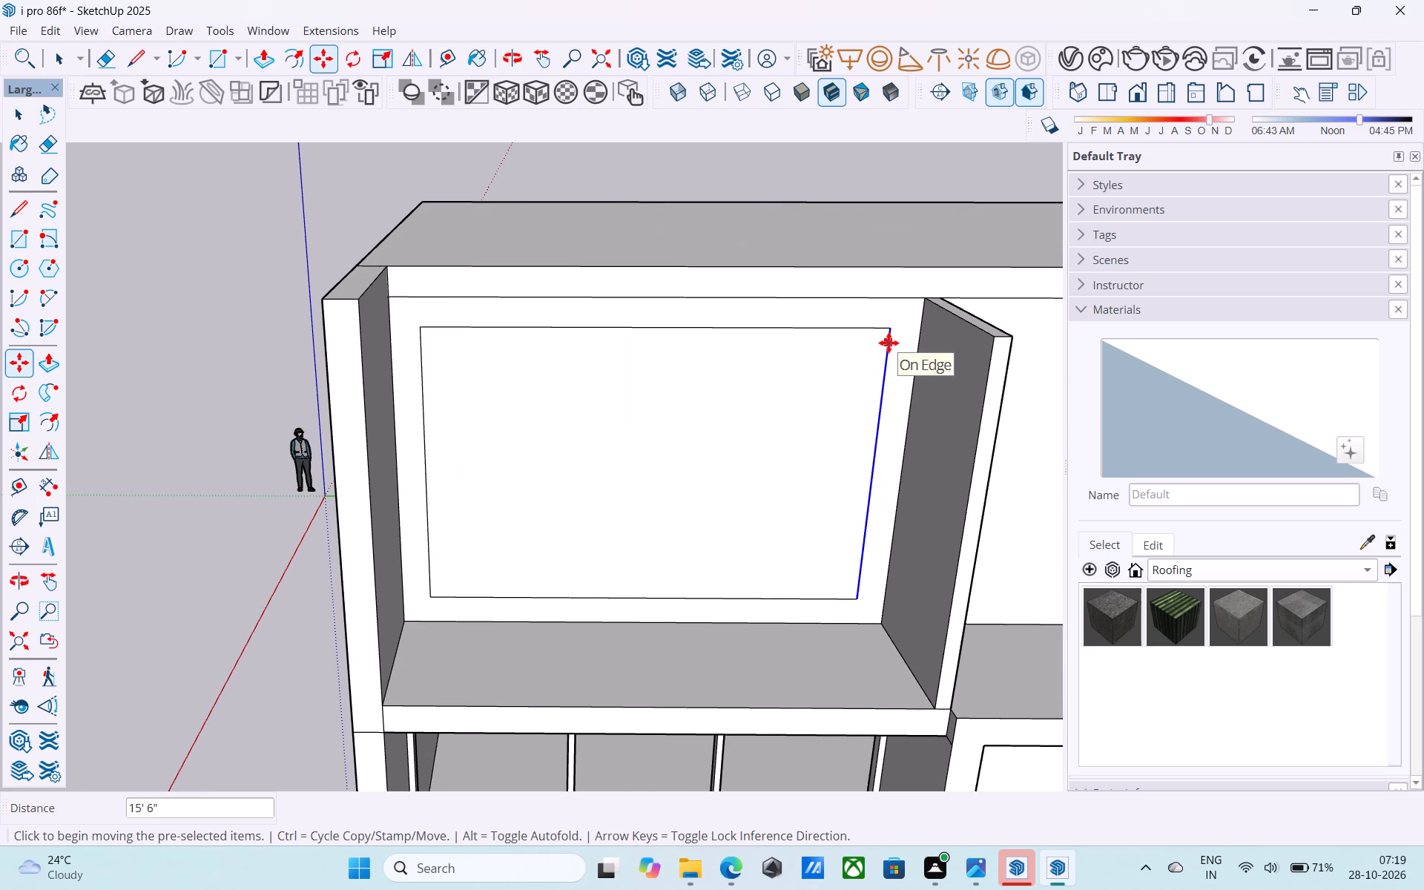
type("/3")
key("Return")
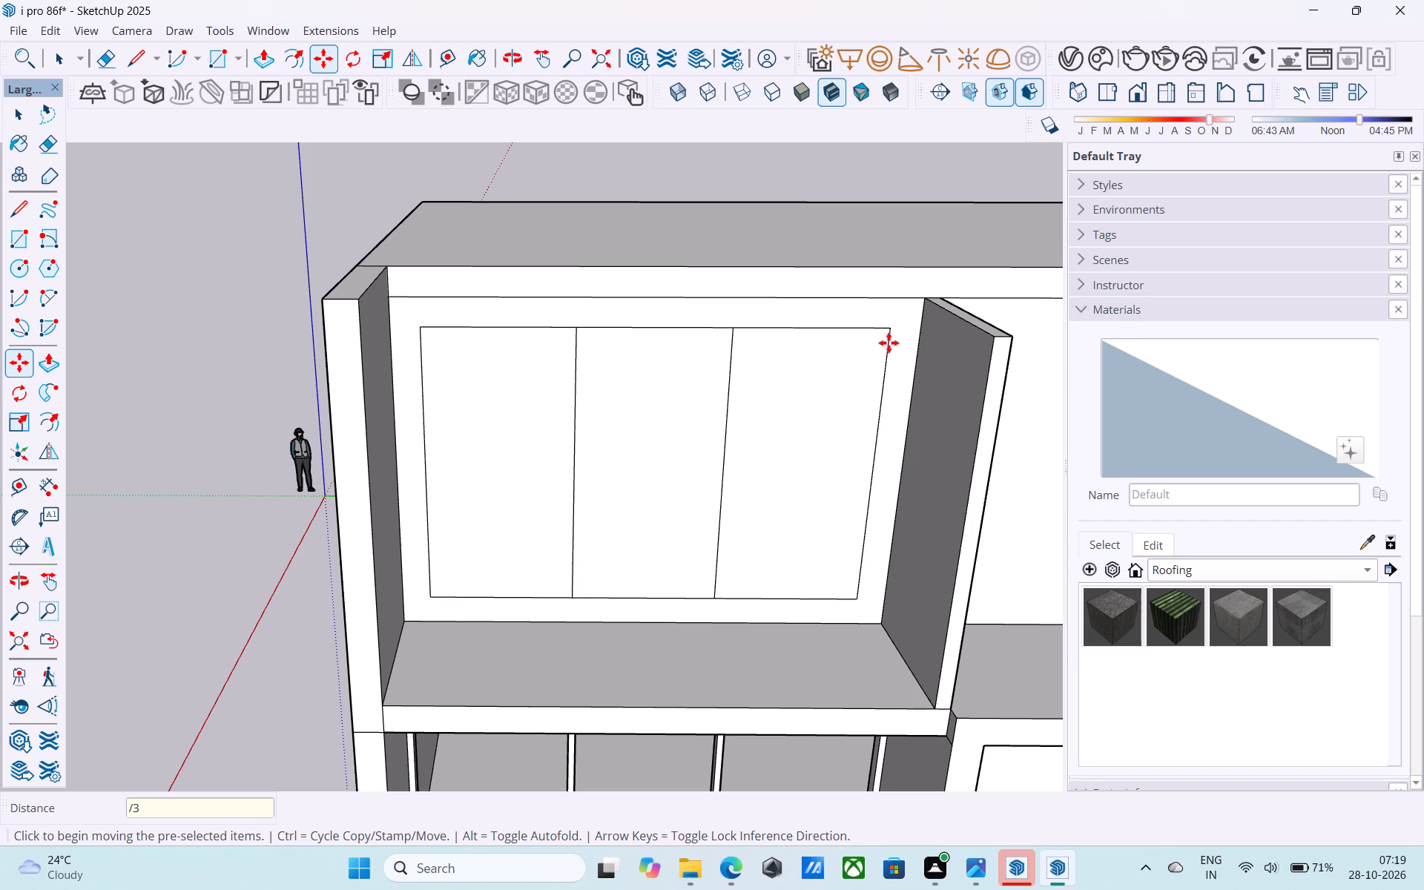
key("space")
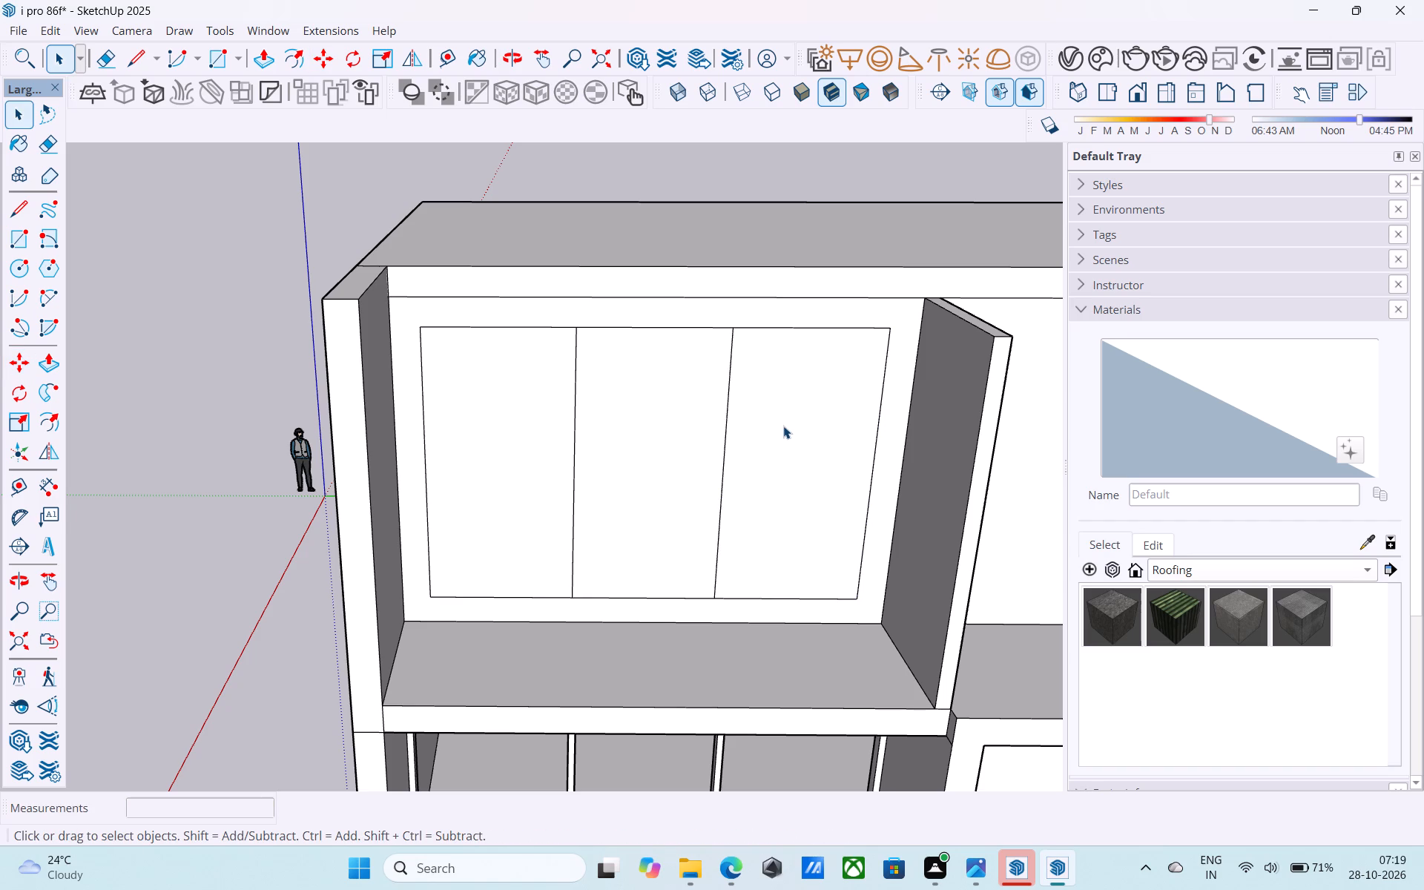
Offset each of the three upper-storey window panes 3" inward to outline their frames.
left_click(783, 426)
key("f")
left_click(783, 426)
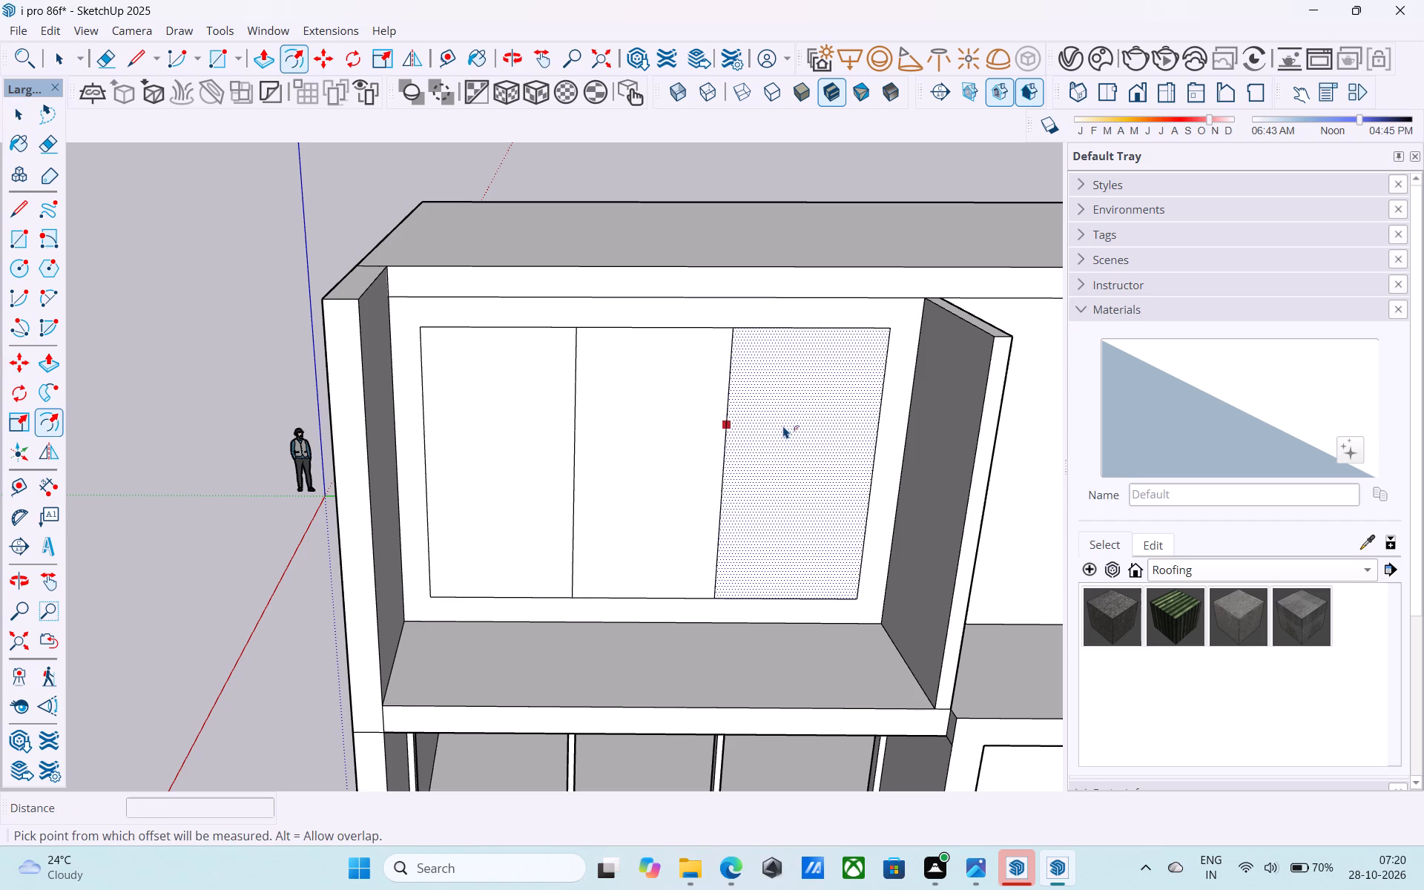
type("3\"")
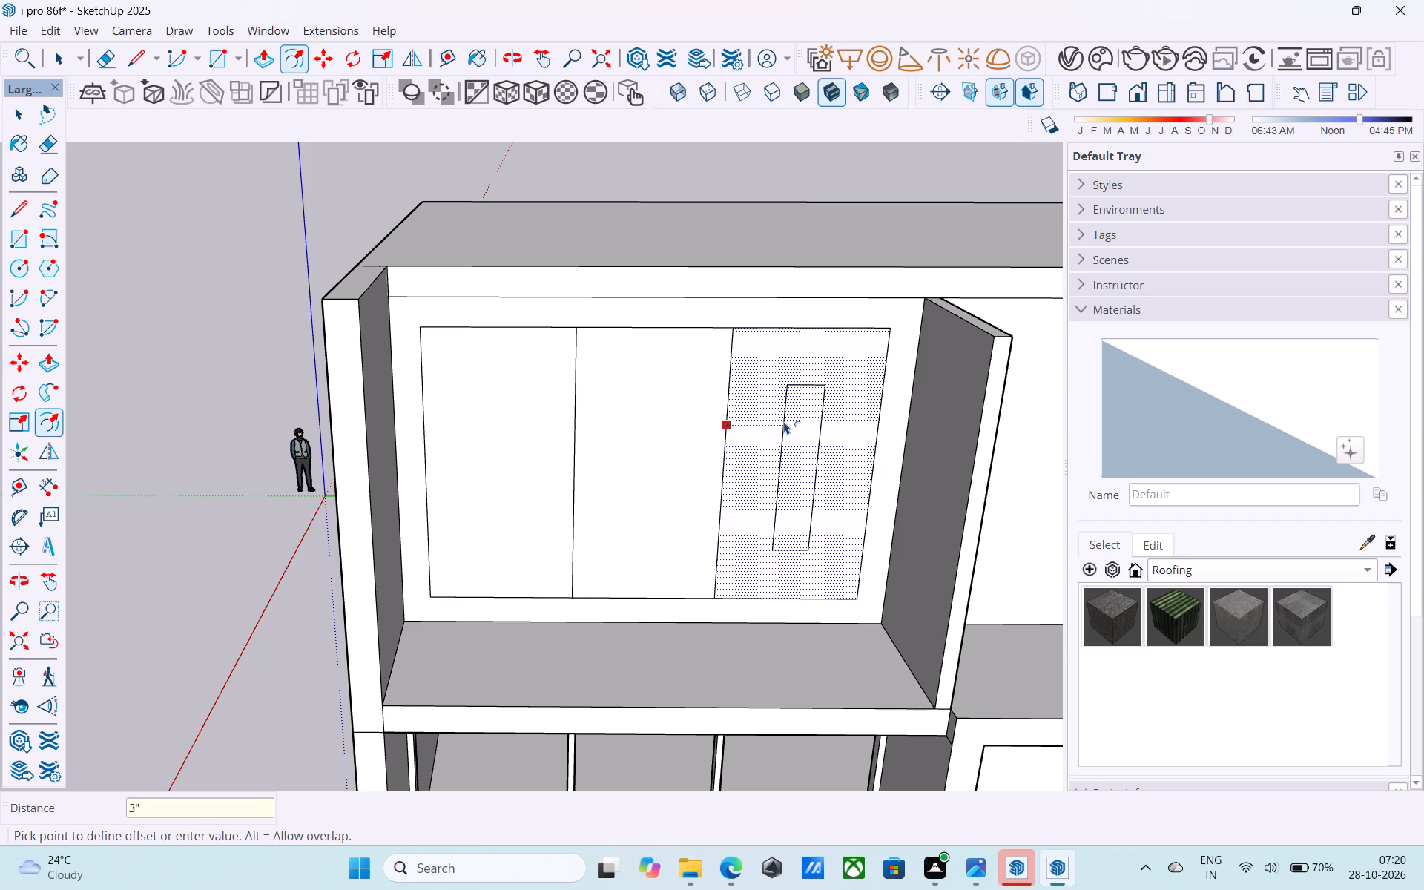
key("Return")
key("space")
left_click(682, 452)
key("f")
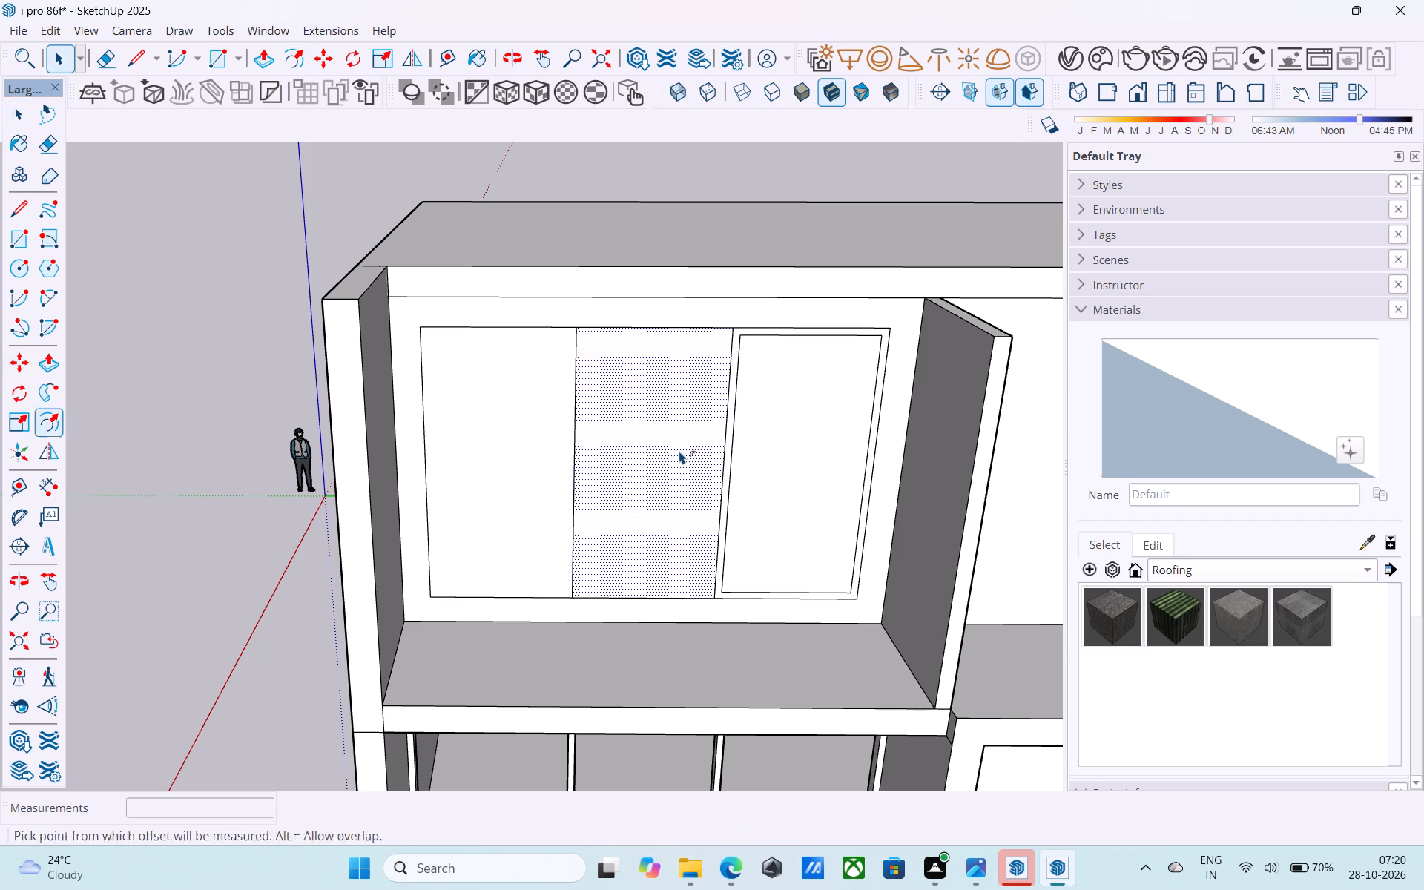
left_click(679, 451)
type("3\"")
key("Return")
key("space")
left_click(515, 474)
key("f")
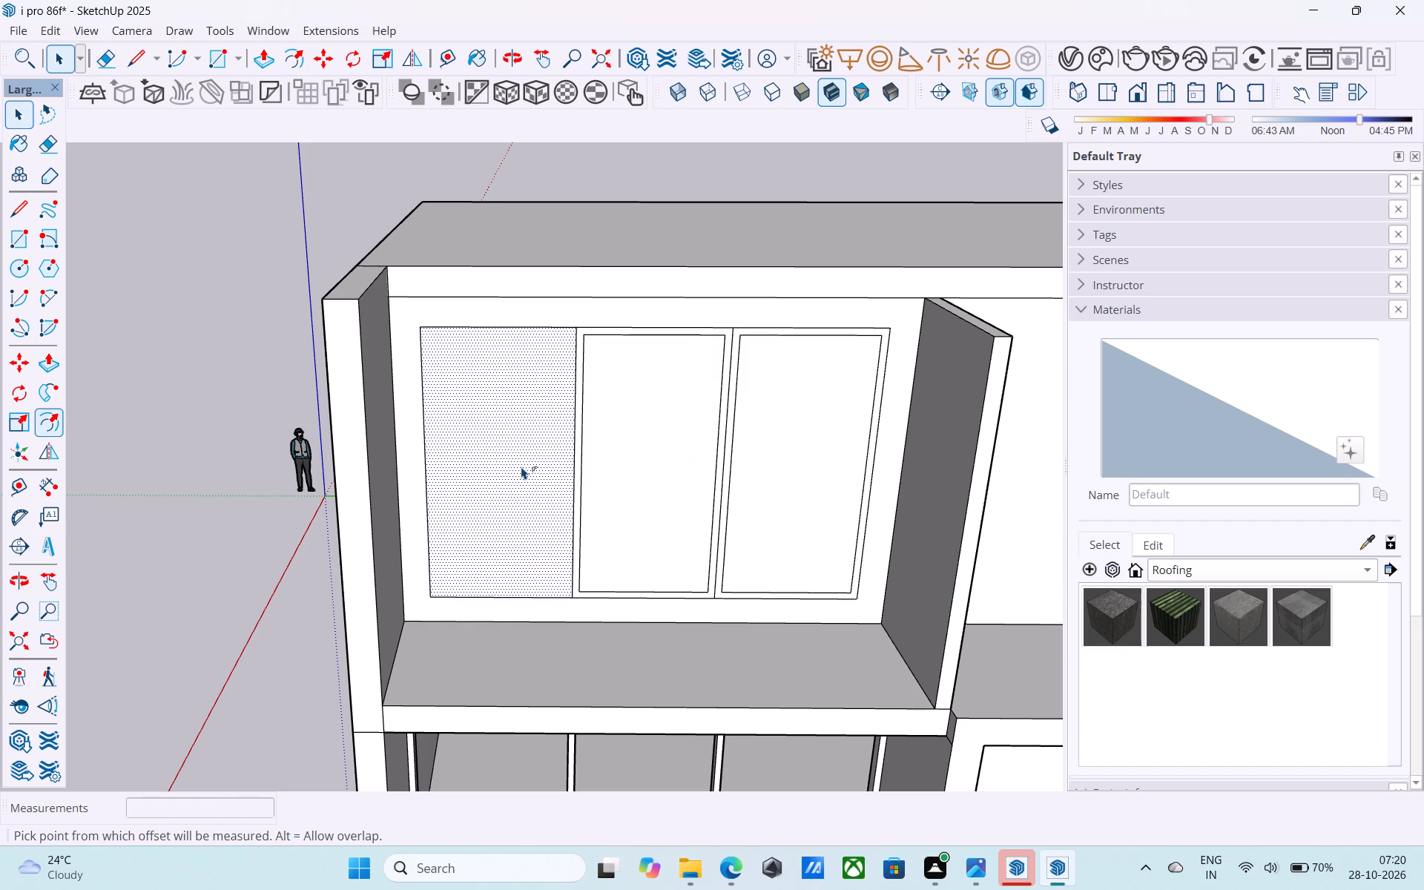
left_click(521, 467)
type("3\"")
key("Return")
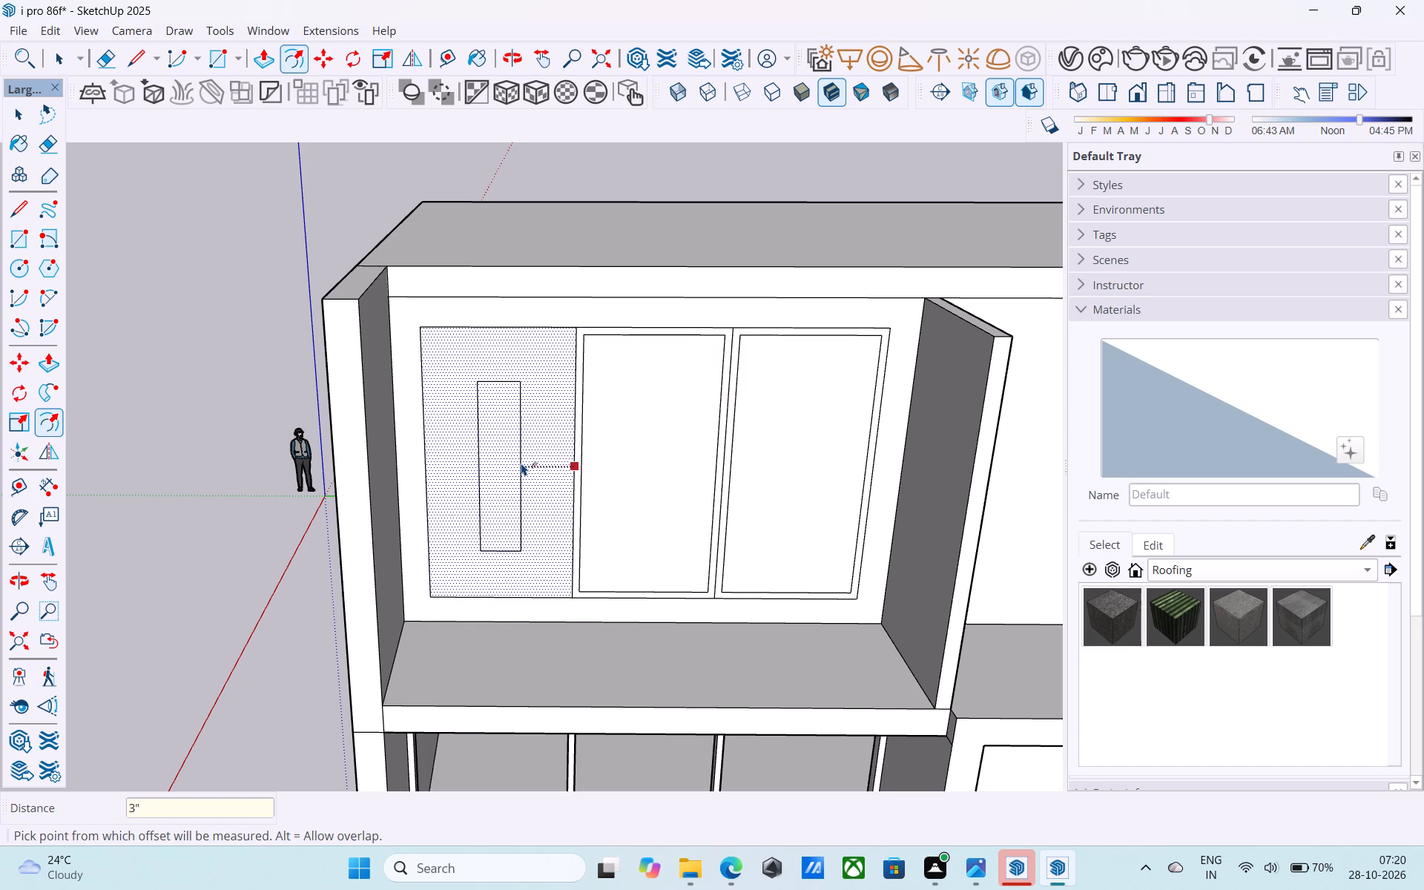
key("space")
Paint the three upper-storey window frames with the Wood_Veneer_15_1K material from the Wood collection.
scroll(609, 341, "down", 2)
middle_click_drag(607, 326, 607, 316)
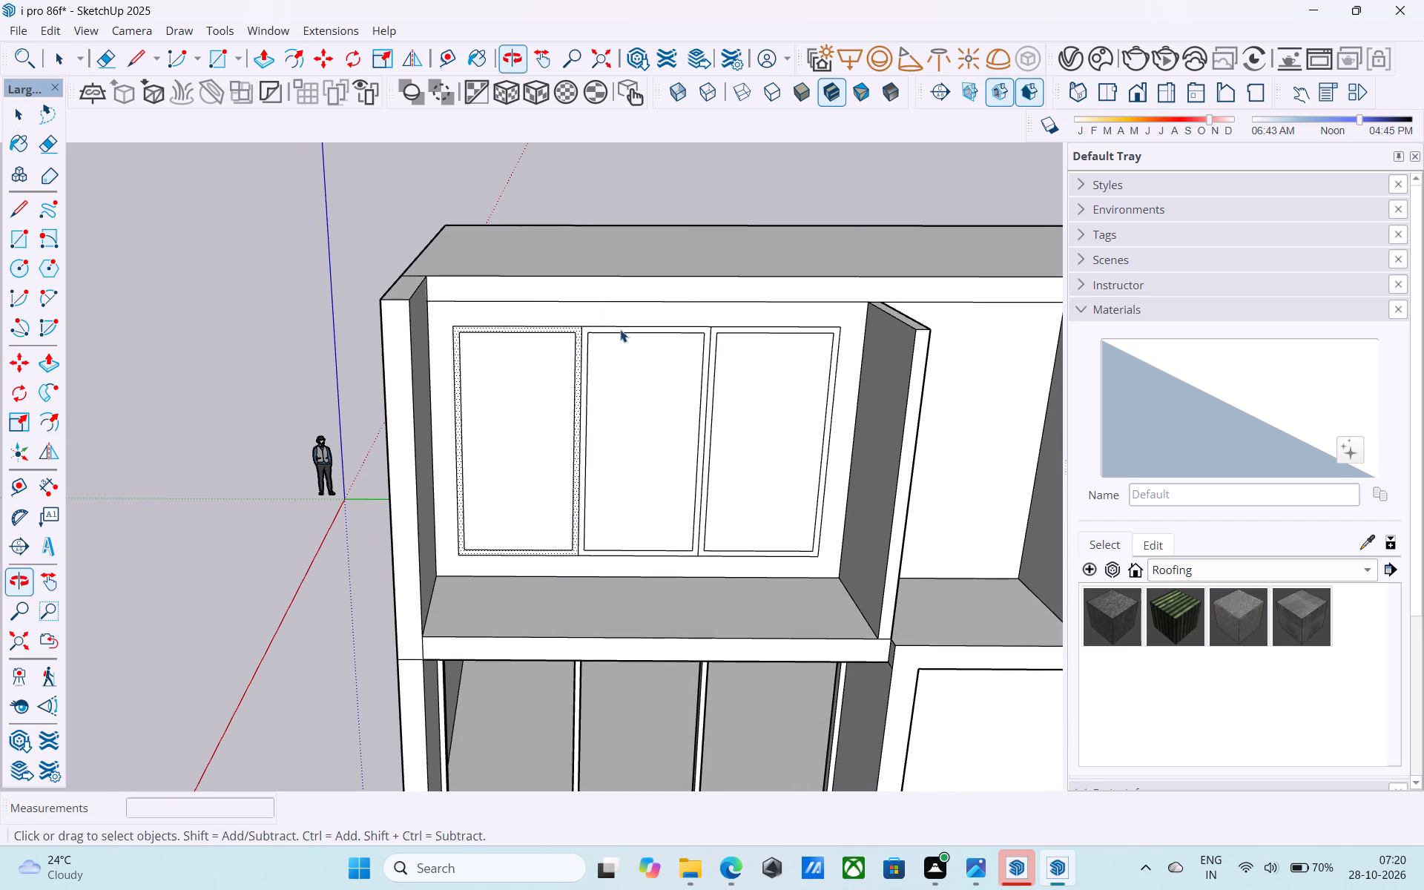
left_click(1170, 569)
left_click(1184, 630)
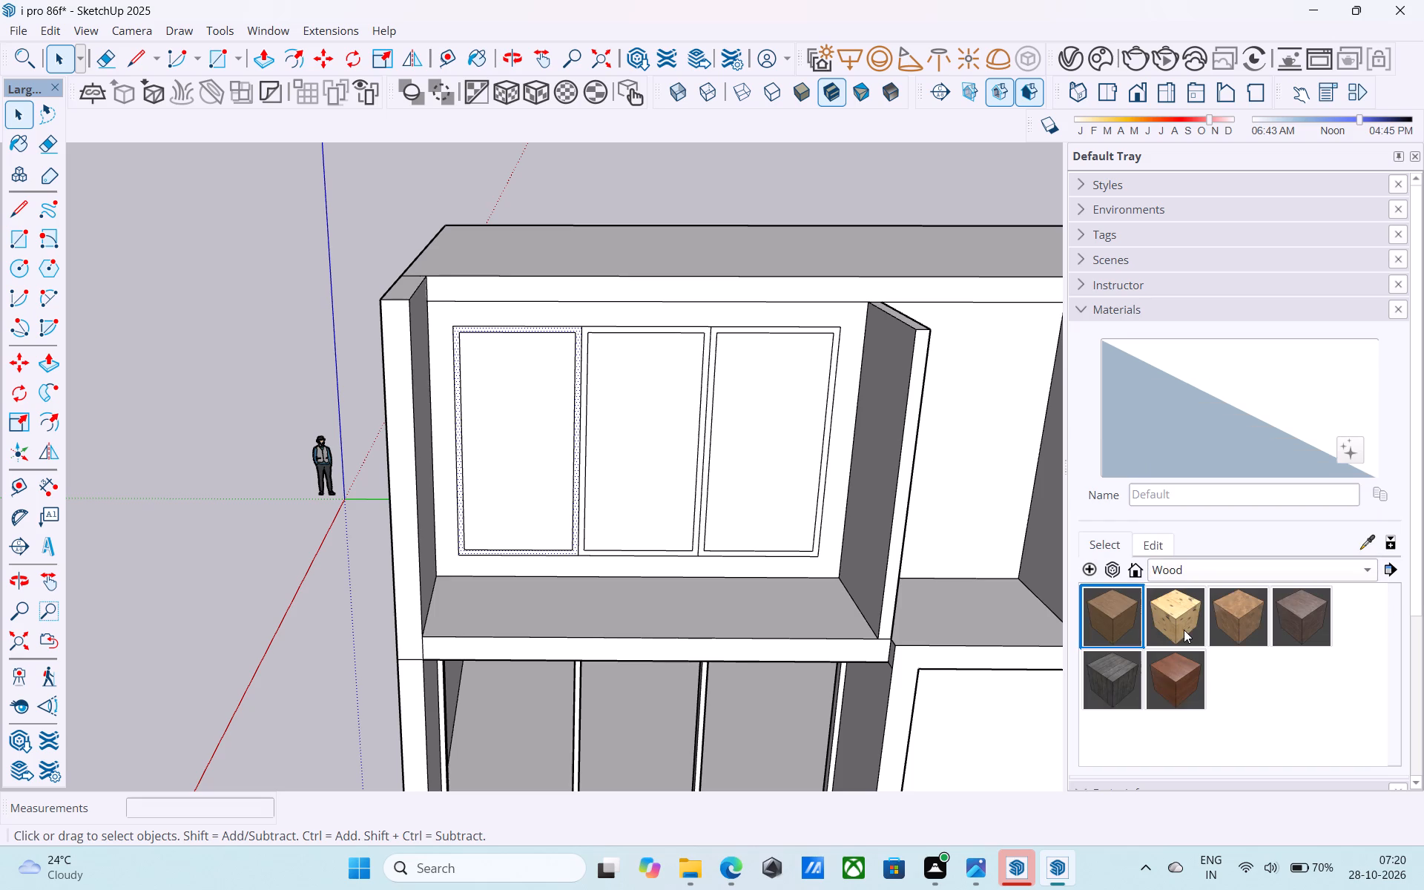
left_click(1160, 680)
scroll(597, 343, "up", 3)
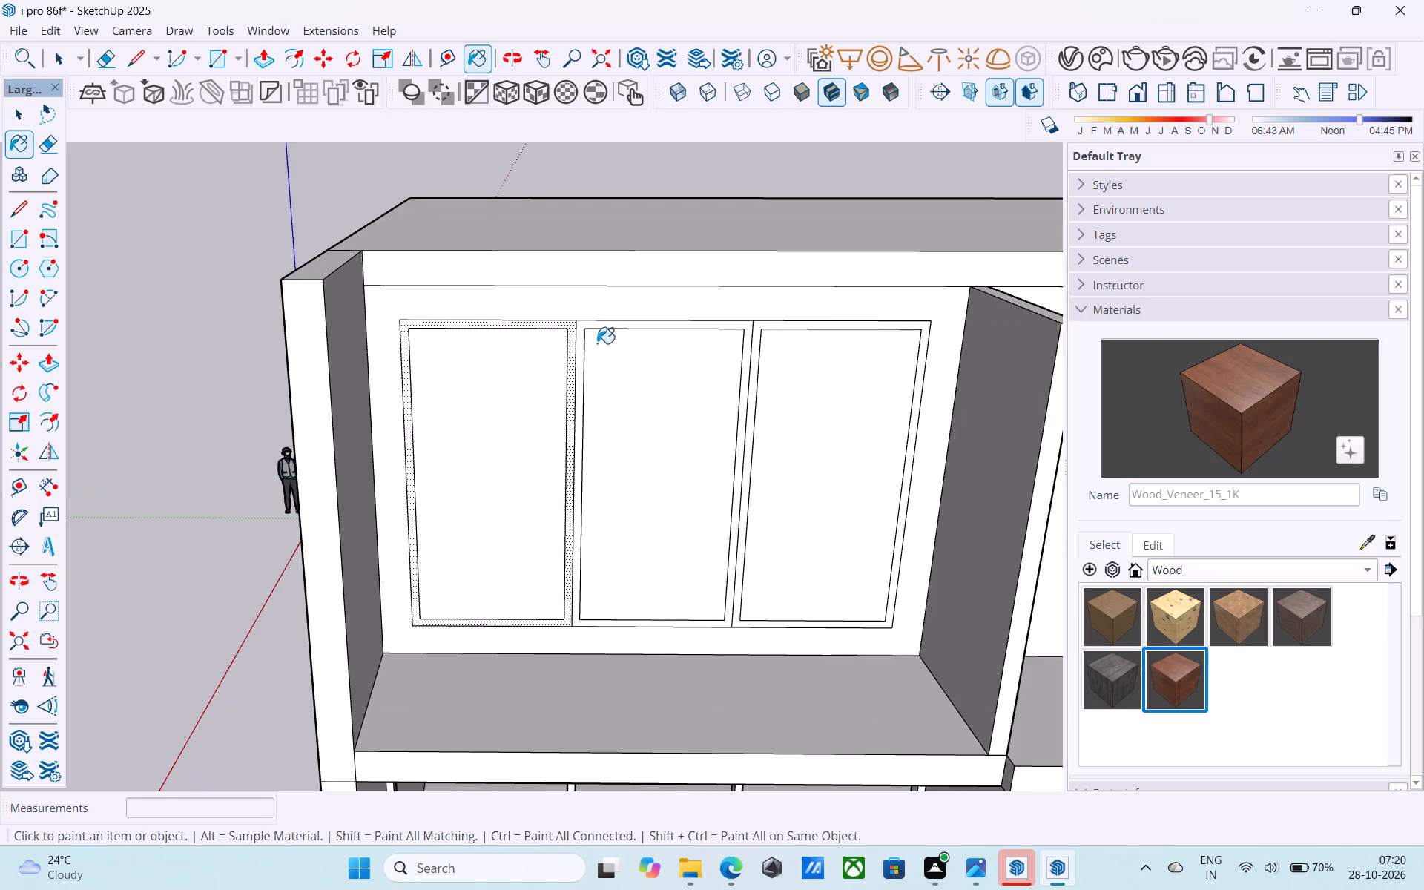
scroll(582, 335, "up", 5)
left_click(571, 331)
left_click(576, 326)
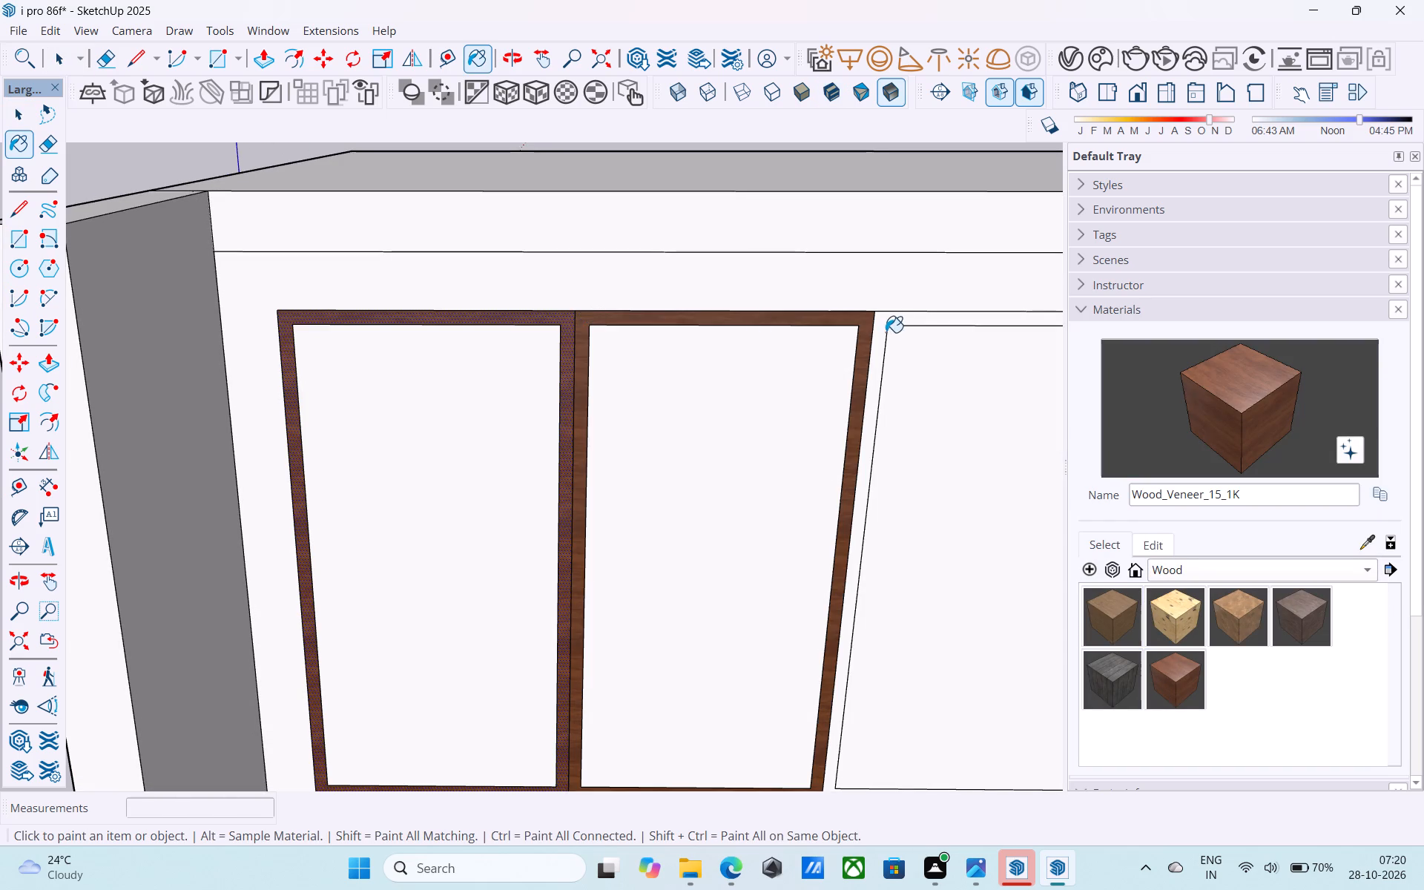
left_click(888, 321)
Paint the frame of the three-pane ground-floor window with Wood_Veneer_15_1K.
scroll(746, 334, "down", 10)
middle_click_drag(752, 387, 756, 406)
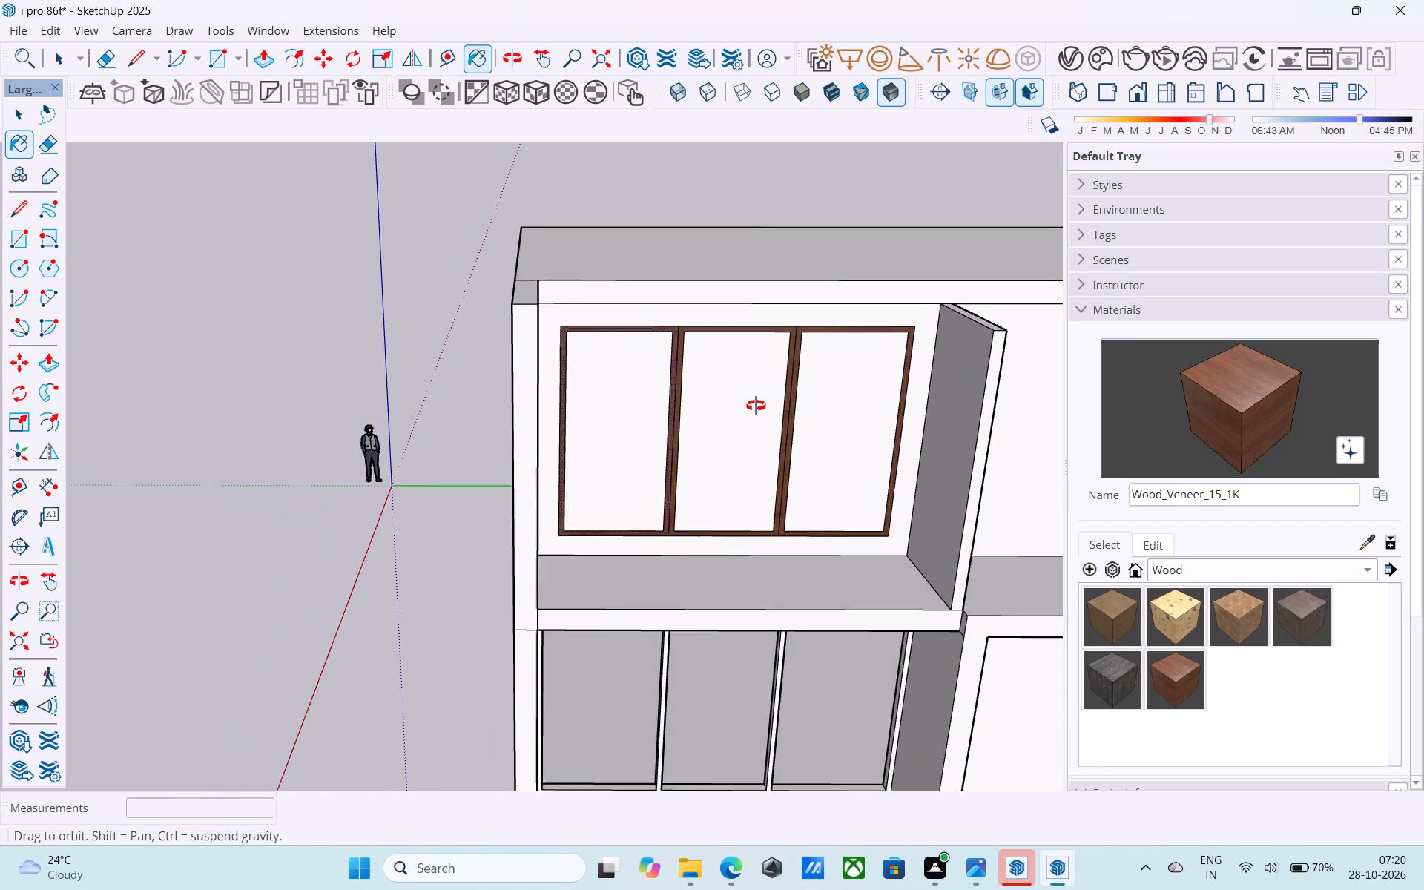
middle_click_drag(756, 406, 756, 412)
scroll(758, 408, "down", 5)
middle_click_drag(759, 408, 731, 210, "shift")
scroll(708, 378, "up", 3)
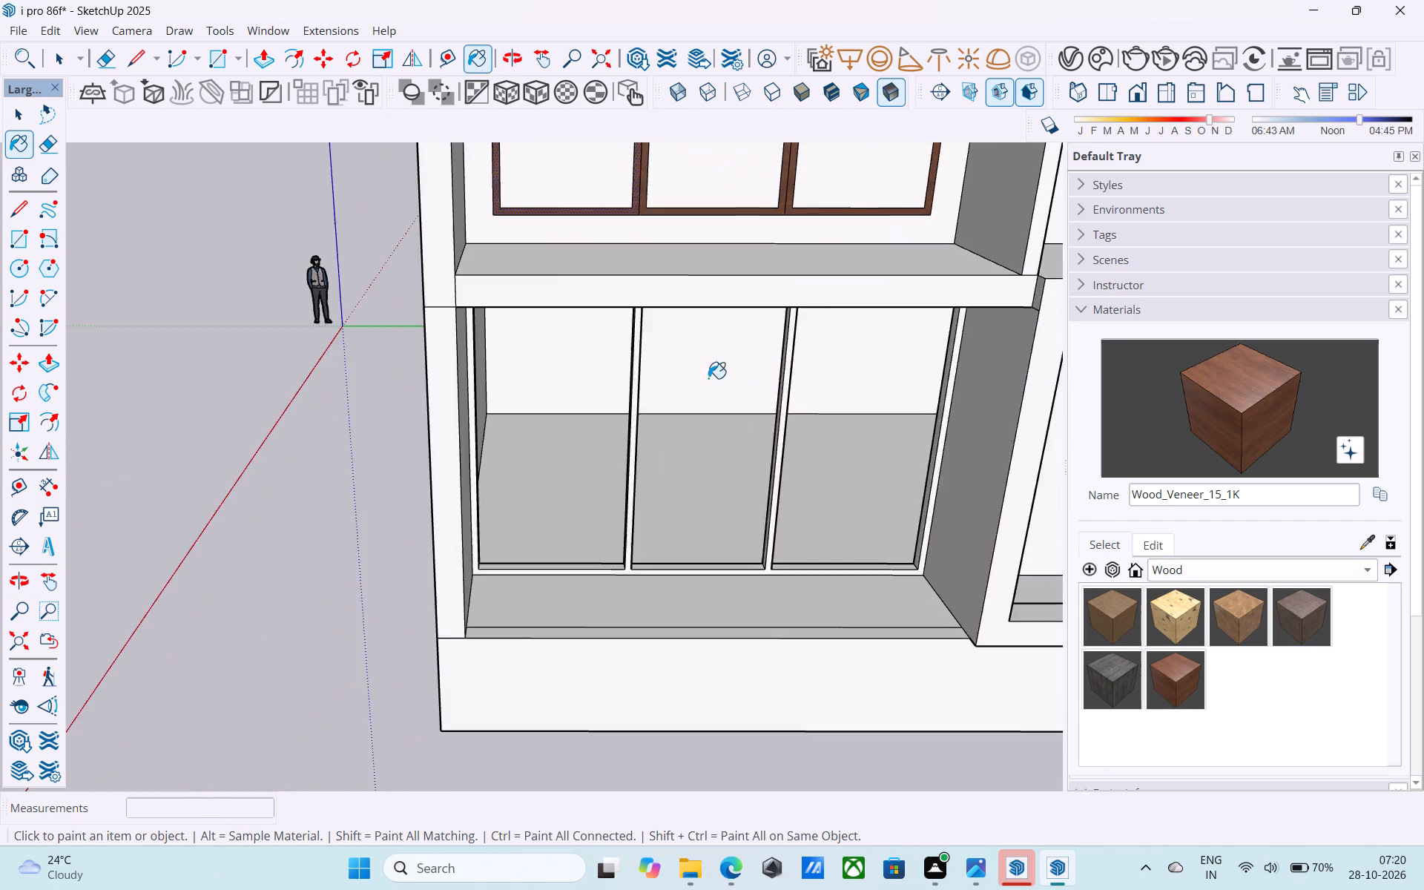
scroll(708, 378, "up", 5)
middle_click_drag(641, 355, 634, 287)
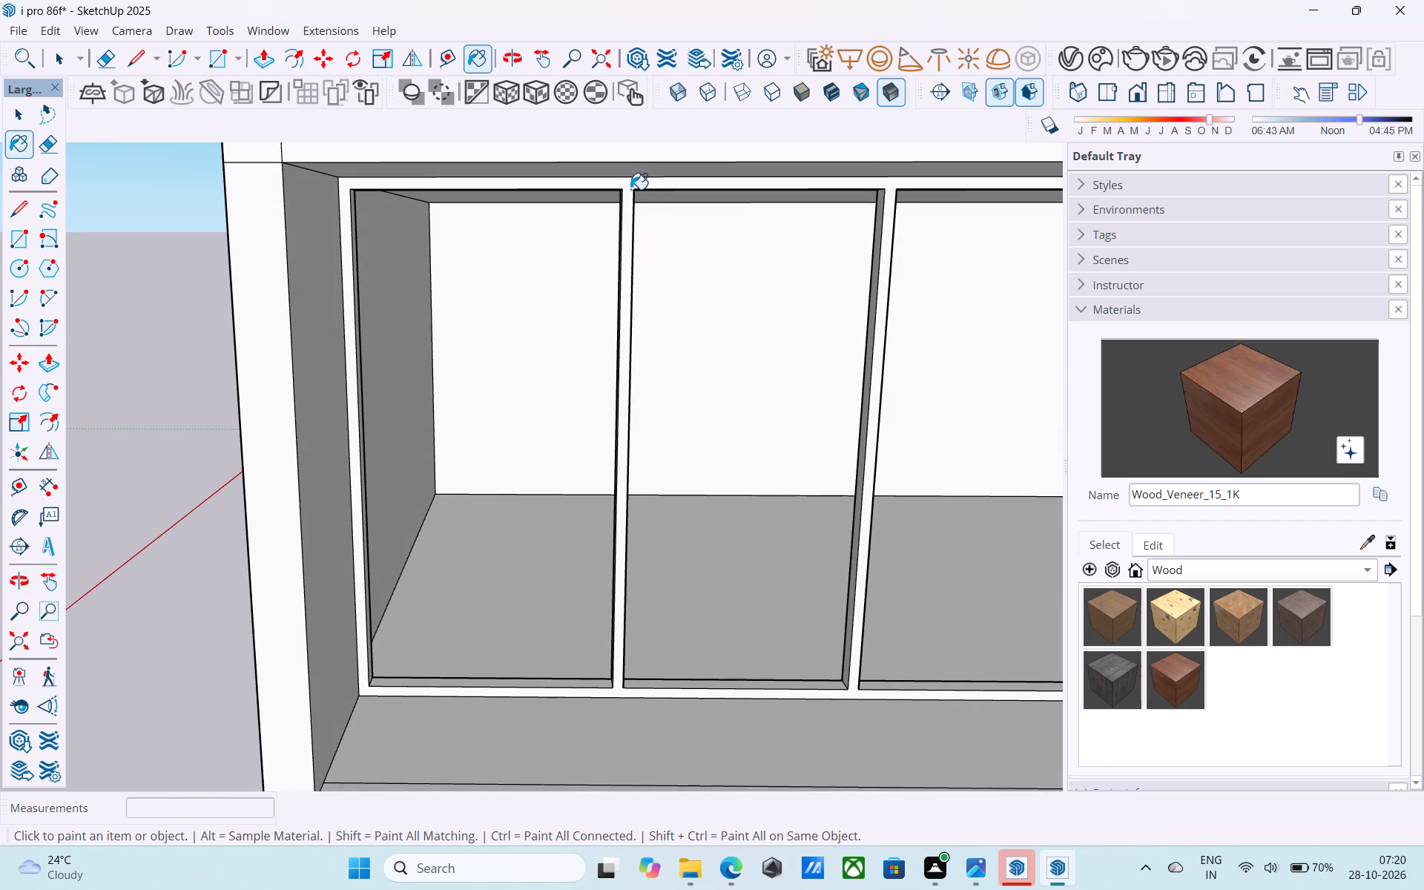
left_click(630, 189)
scroll(615, 207, "down", 8)
middle_click_drag(765, 181, 768, 328, "shift")
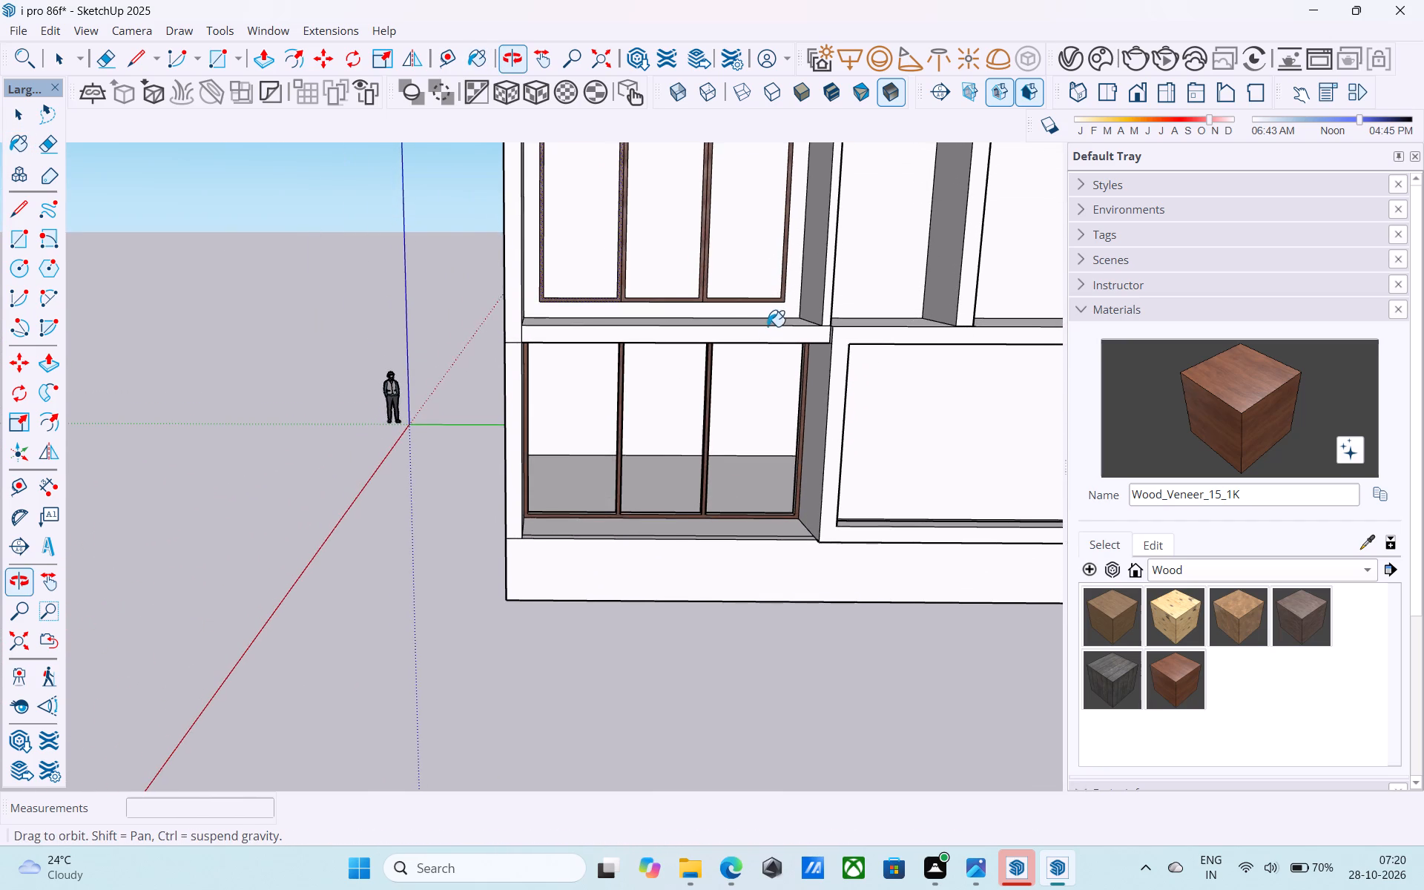
scroll(765, 321, "down", 4)
key("space")
Save the model.
scroll(785, 295, "down", 4)
middle_click_drag(785, 294, 767, 394)
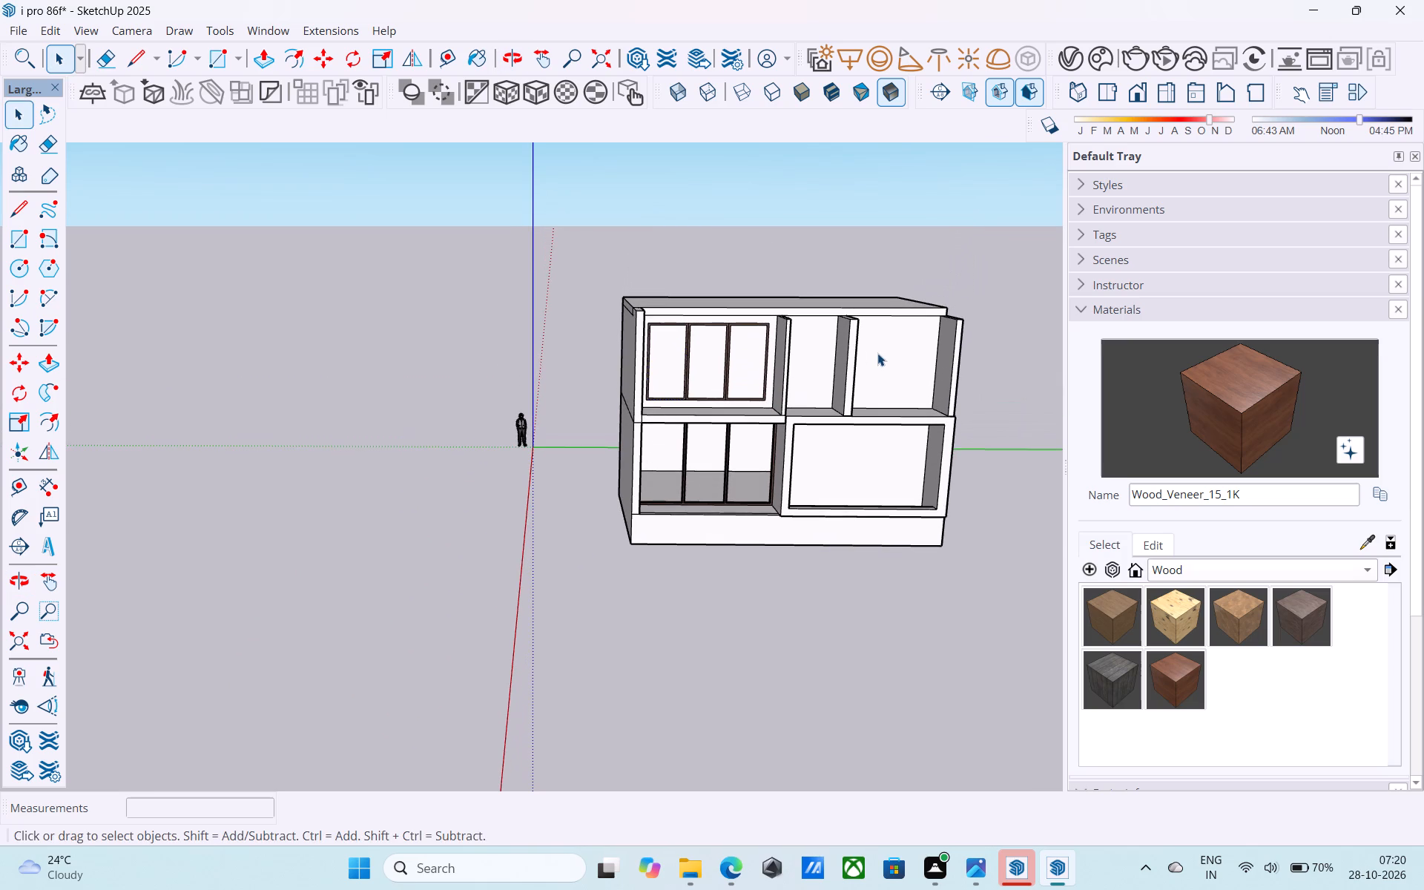
middle_click_drag(876, 354, 851, 456, "shift")
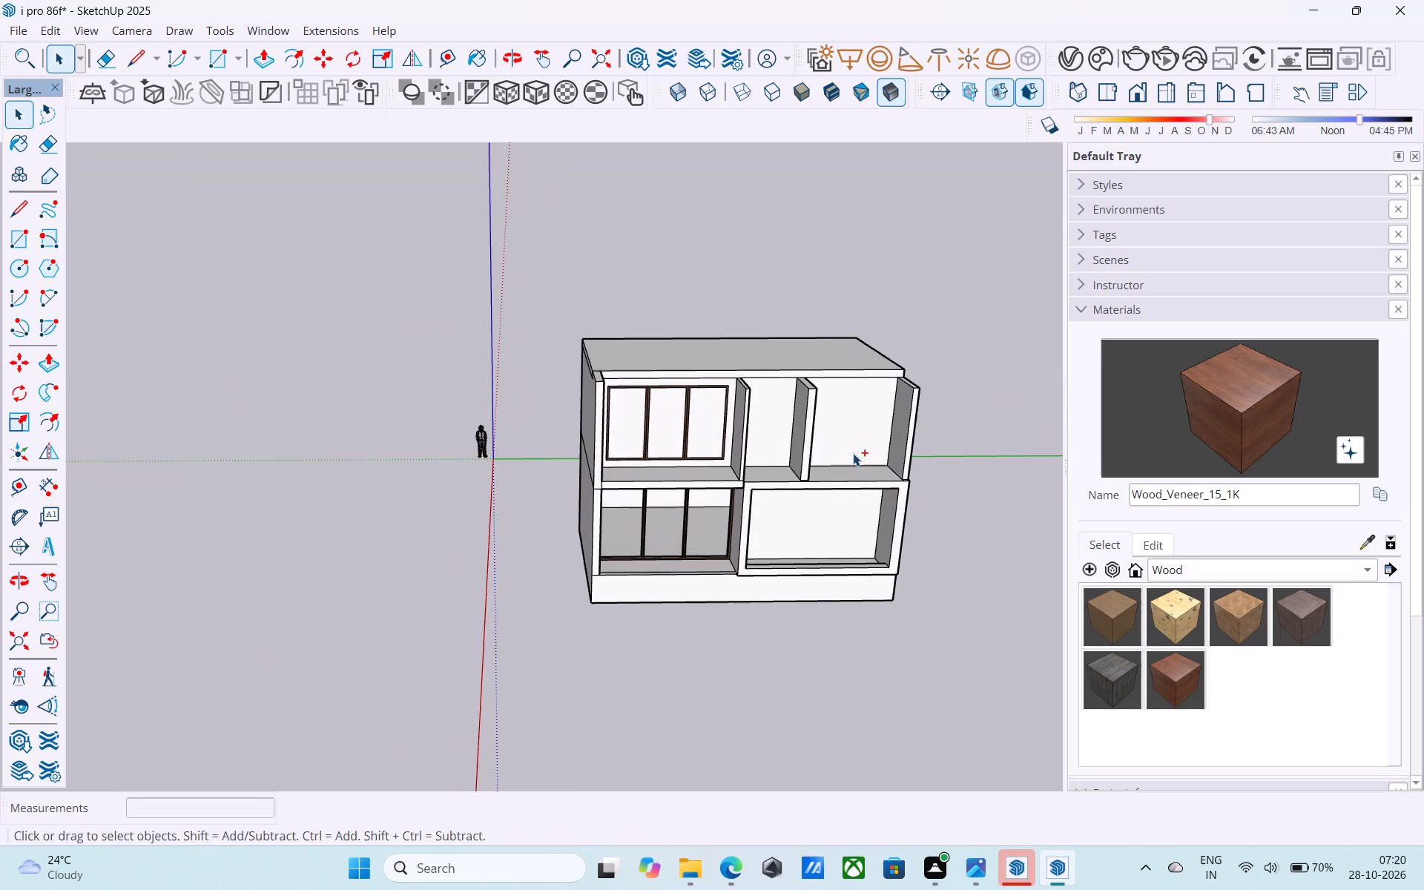
key("ctrl+s")
key("space")
Examine the whole building from the front and side, checking the painted window frames, upper-storey walls and roof.
scroll(854, 449, "down", 3)
middle_click_drag(854, 449, 881, 439, "shift")
middle_click_drag(742, 443, 860, 502)
scroll(841, 504, "down", 1)
scroll(856, 403, "up", 5)
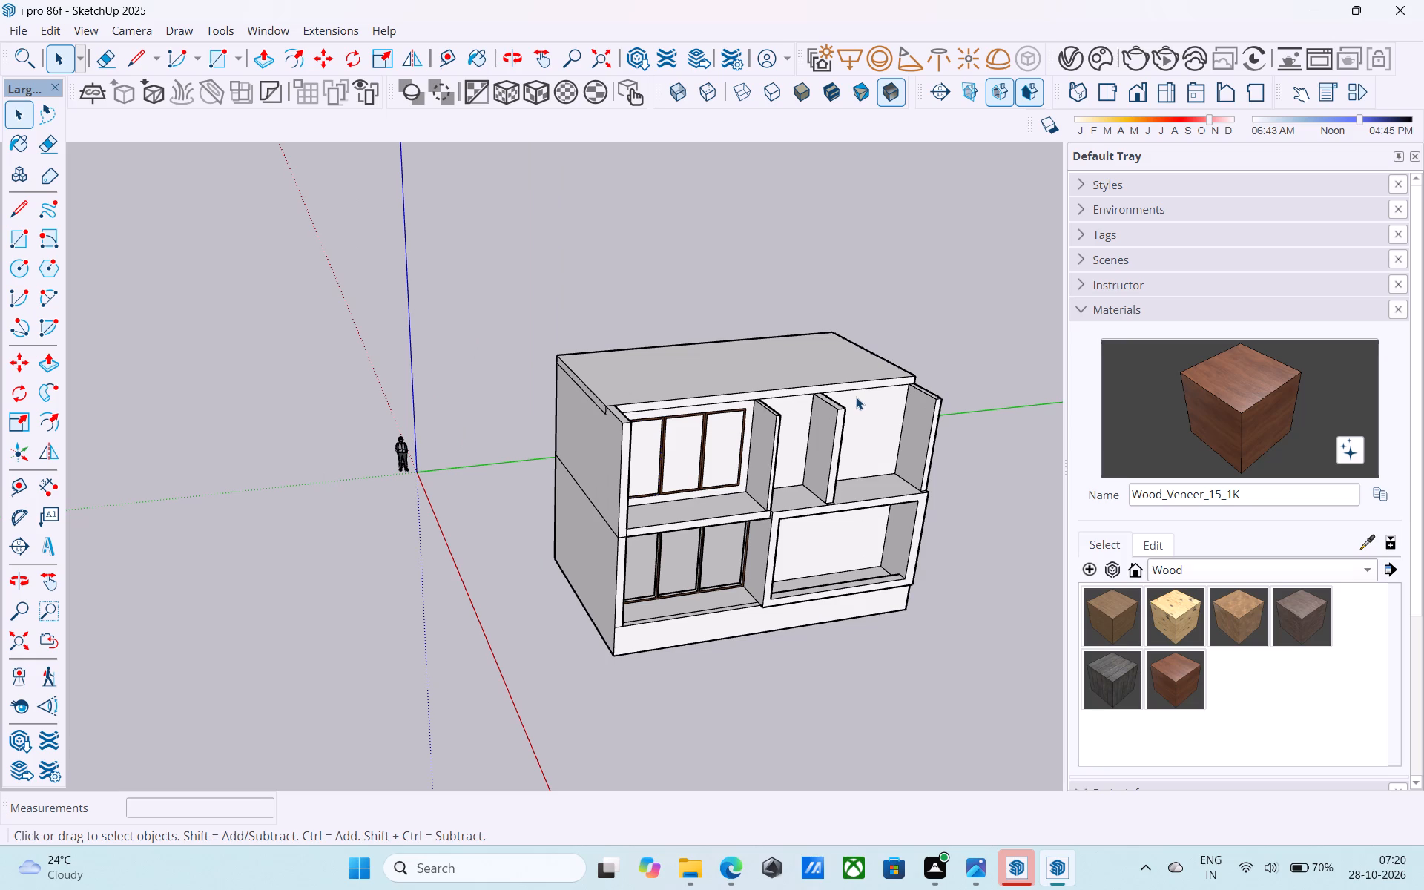
scroll(856, 396, "down", 5)
middle_click_drag(856, 396, 862, 382)
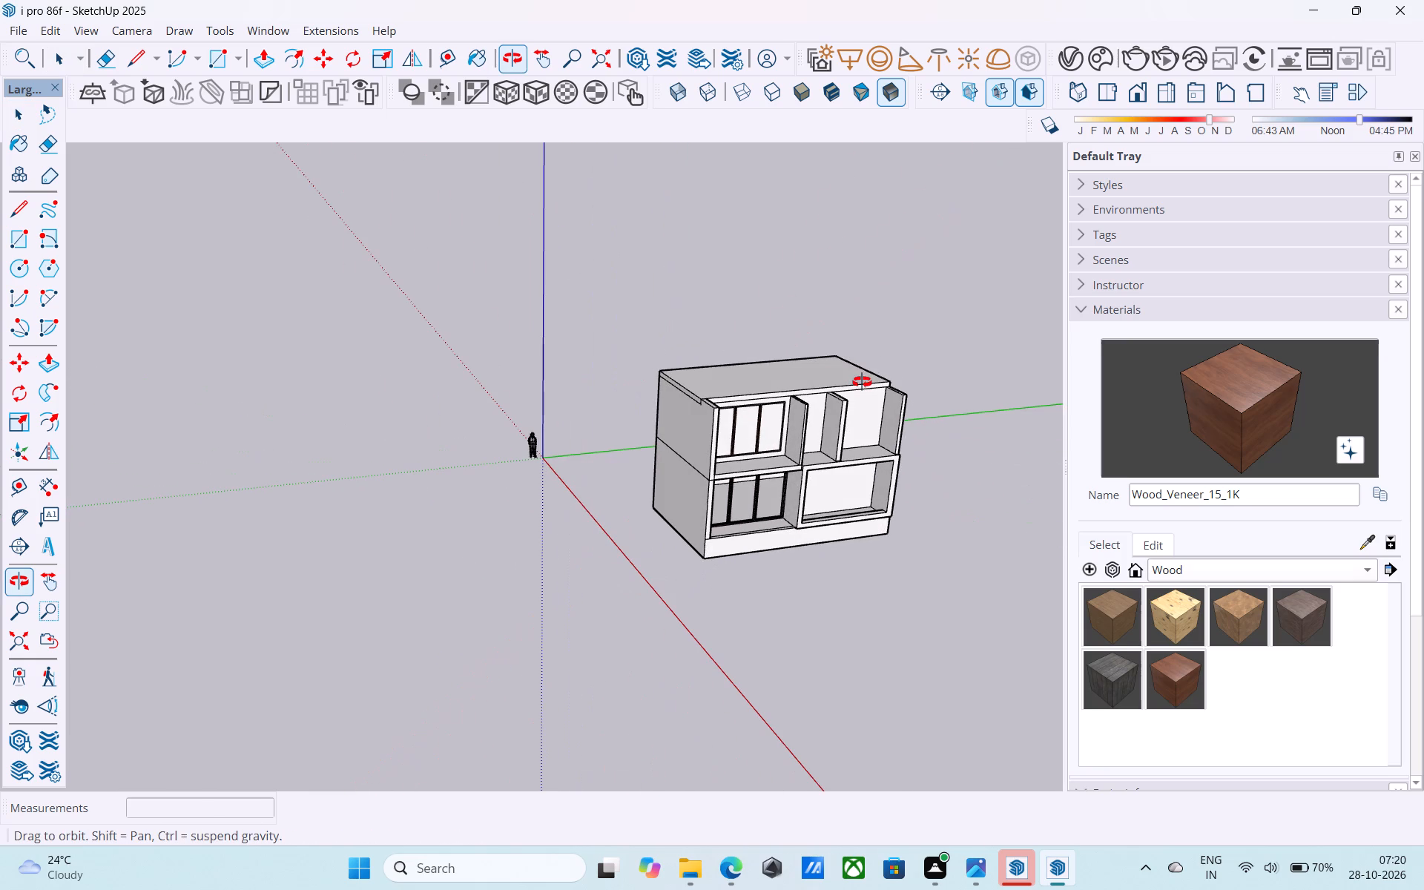
middle_click_drag(862, 382, 863, 381)
middle_click_drag(863, 381, 865, 510)
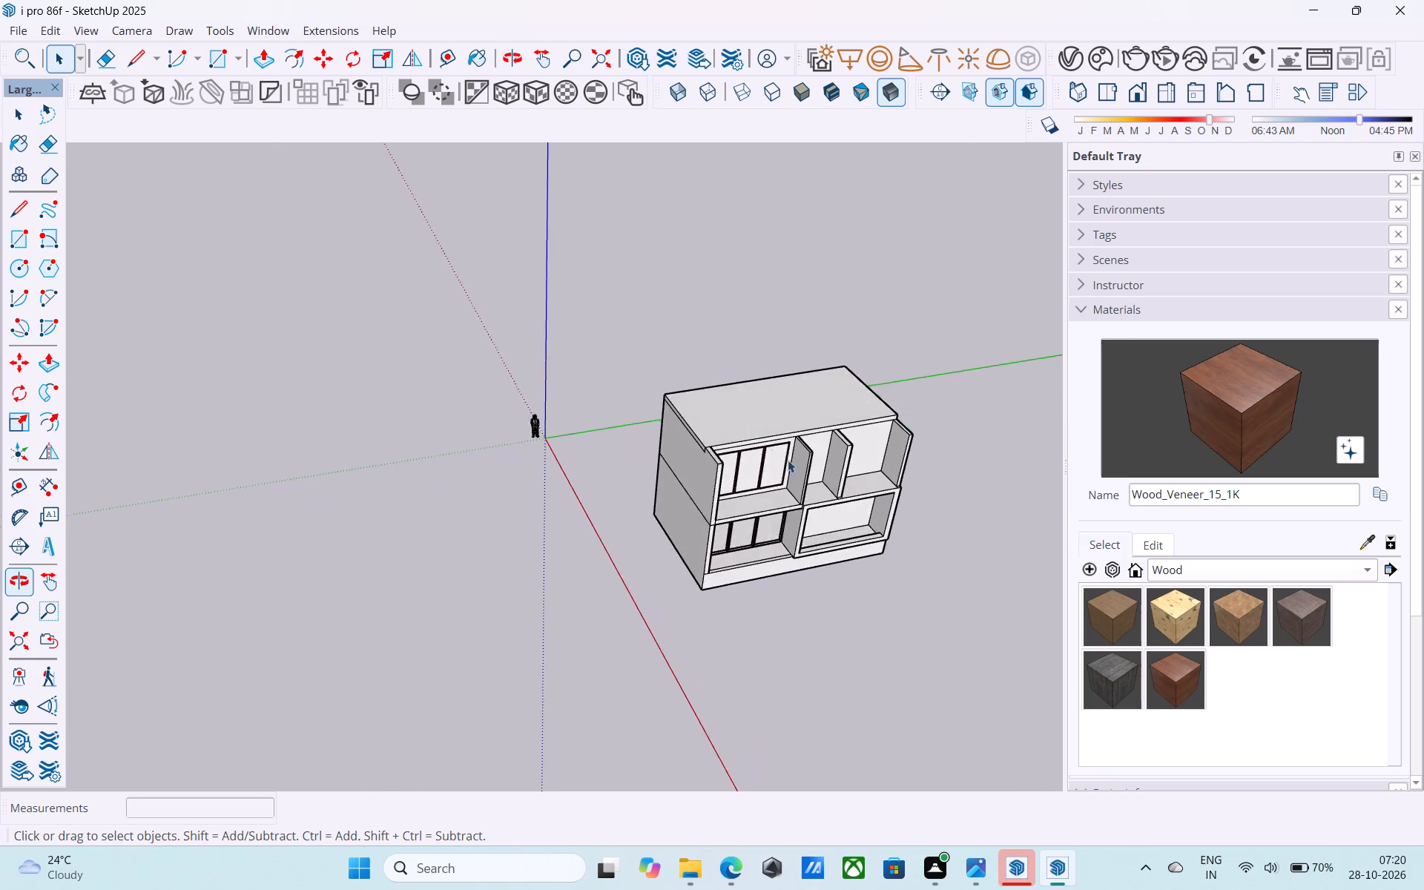
Offset the roof slab's top face 6" inward to outline a border strip around its perimeter.
scroll(768, 446, "up", 6)
middle_click_drag(896, 311, 667, 470)
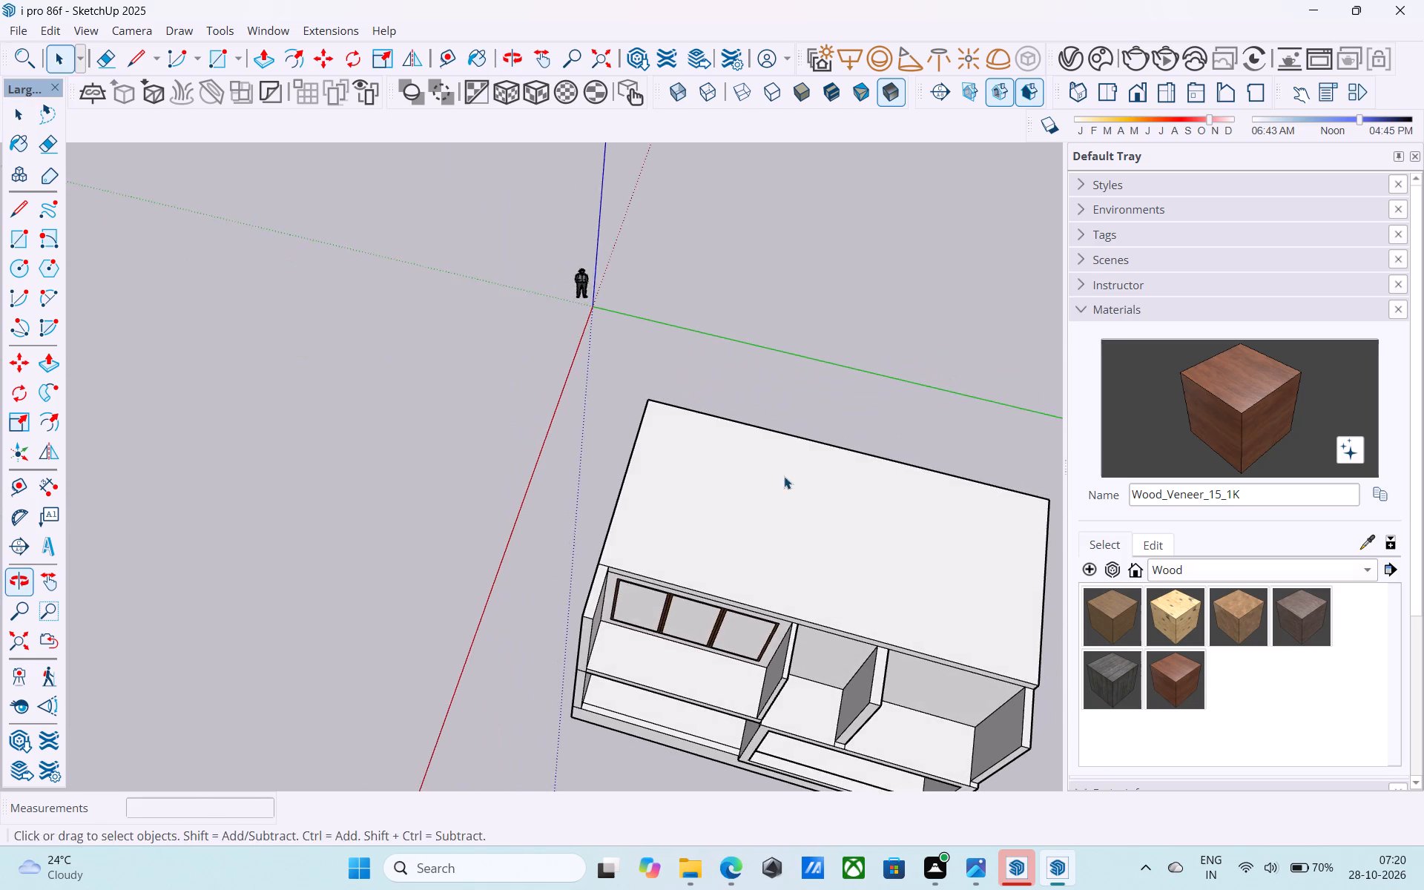
middle_click_drag(784, 476, 701, 367, "shift")
left_click(712, 430)
key("f")
left_click(712, 430)
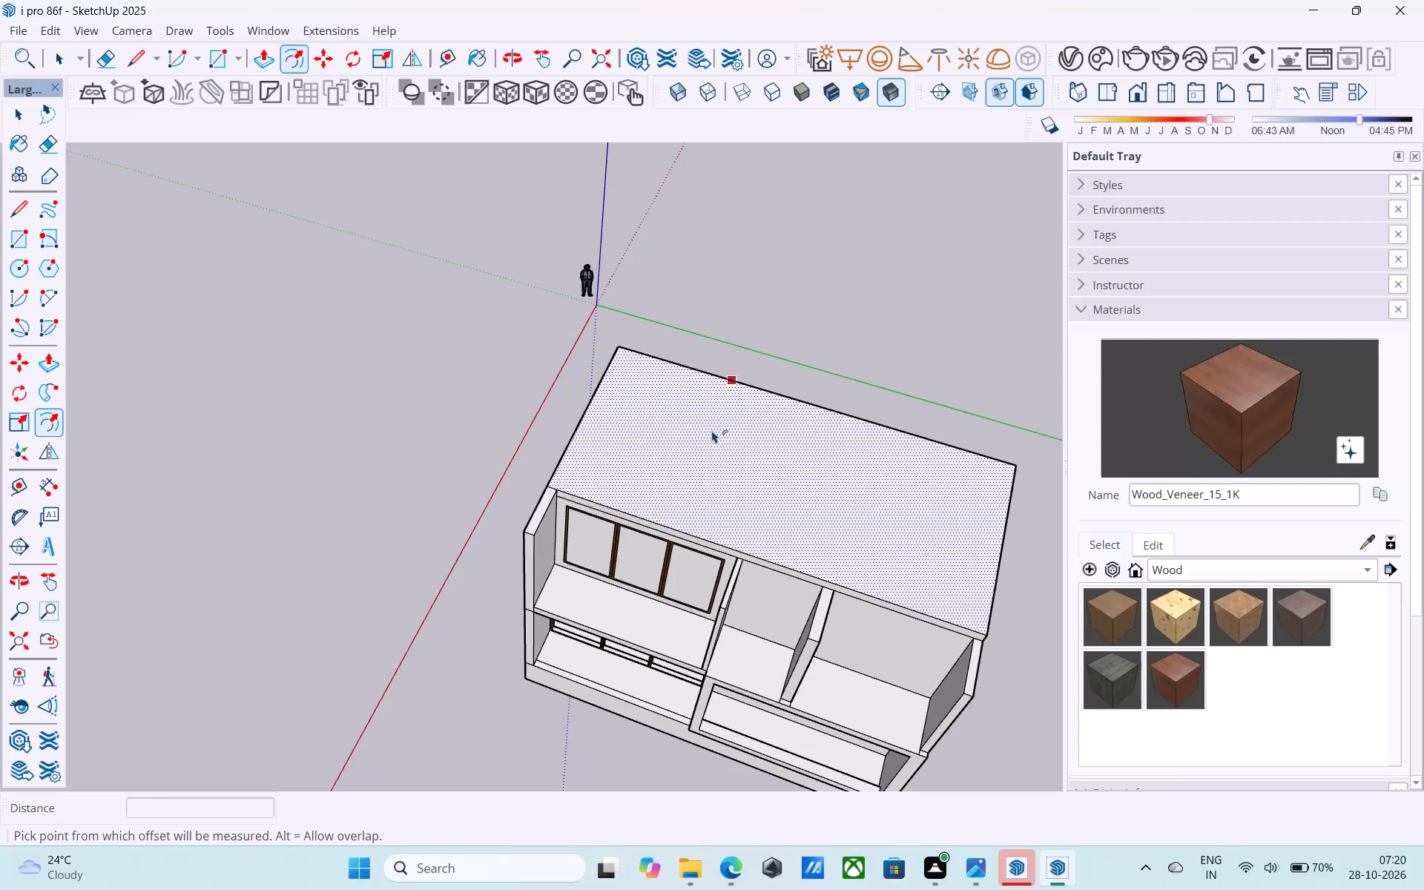
key("9")
key("BackSpace")
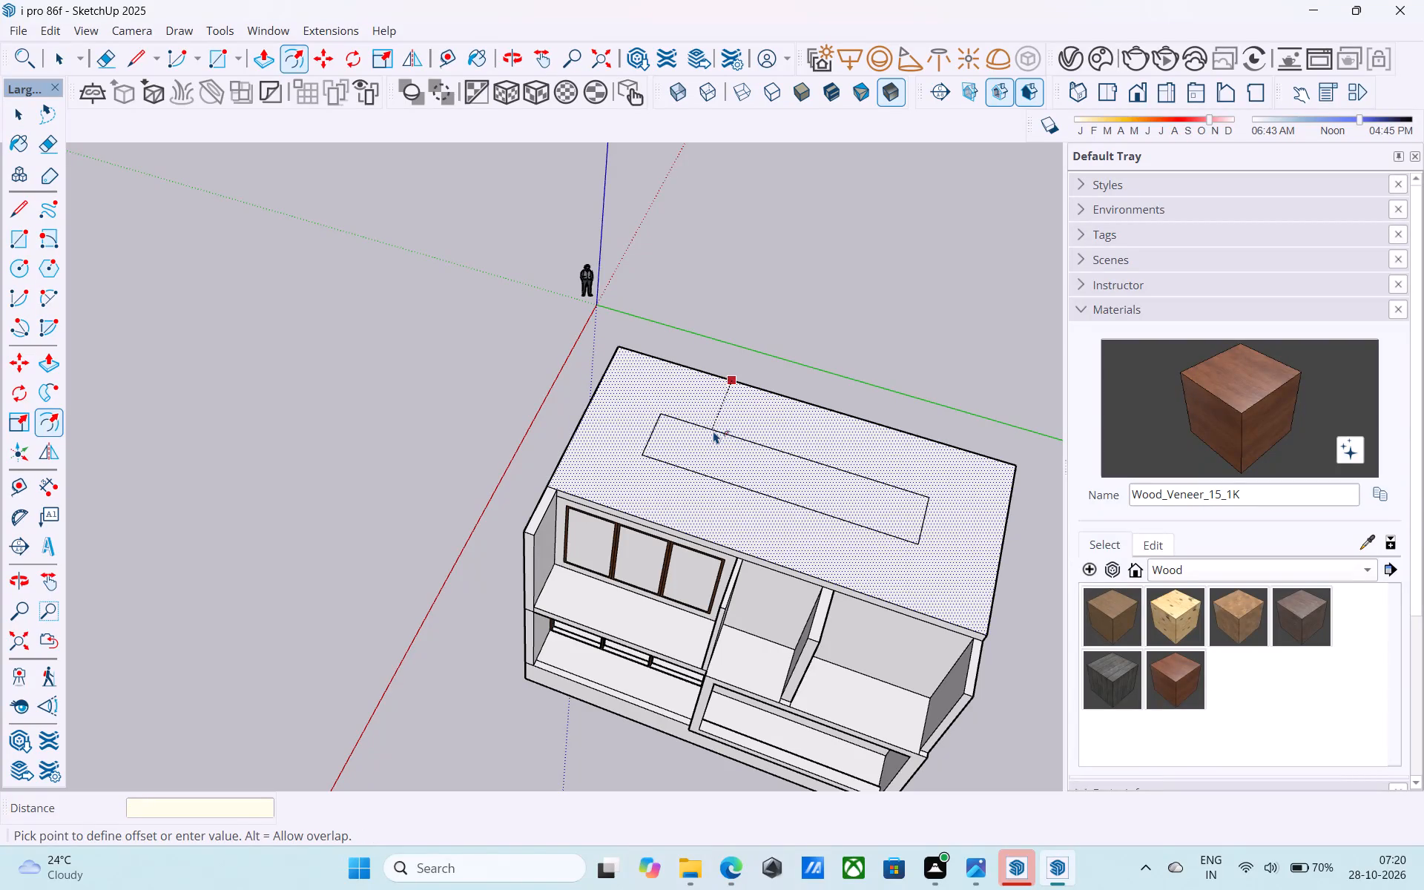
key("6")
key("shift+quotedbl")
key("Return")
key("space")
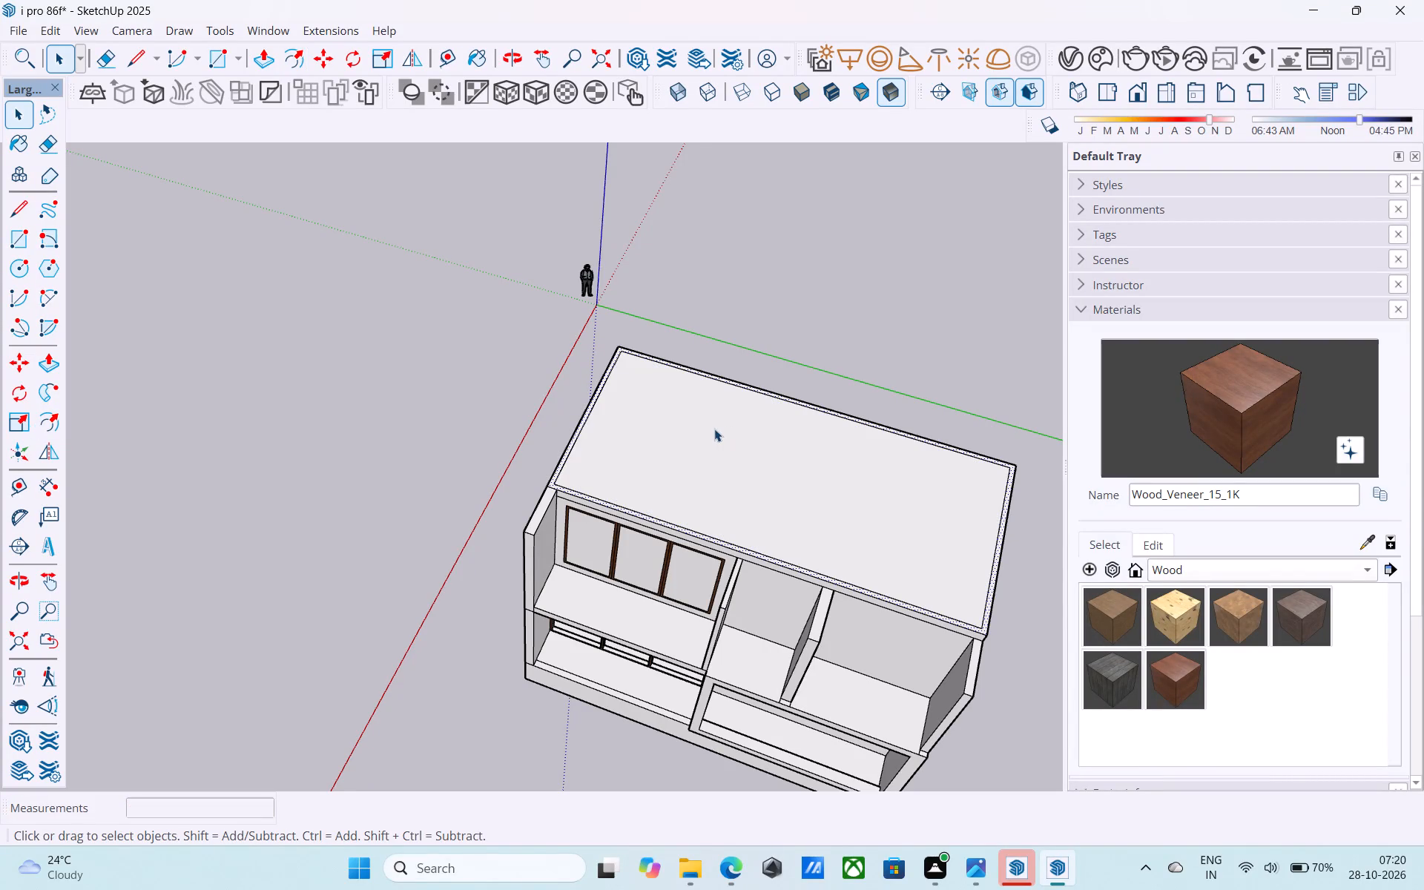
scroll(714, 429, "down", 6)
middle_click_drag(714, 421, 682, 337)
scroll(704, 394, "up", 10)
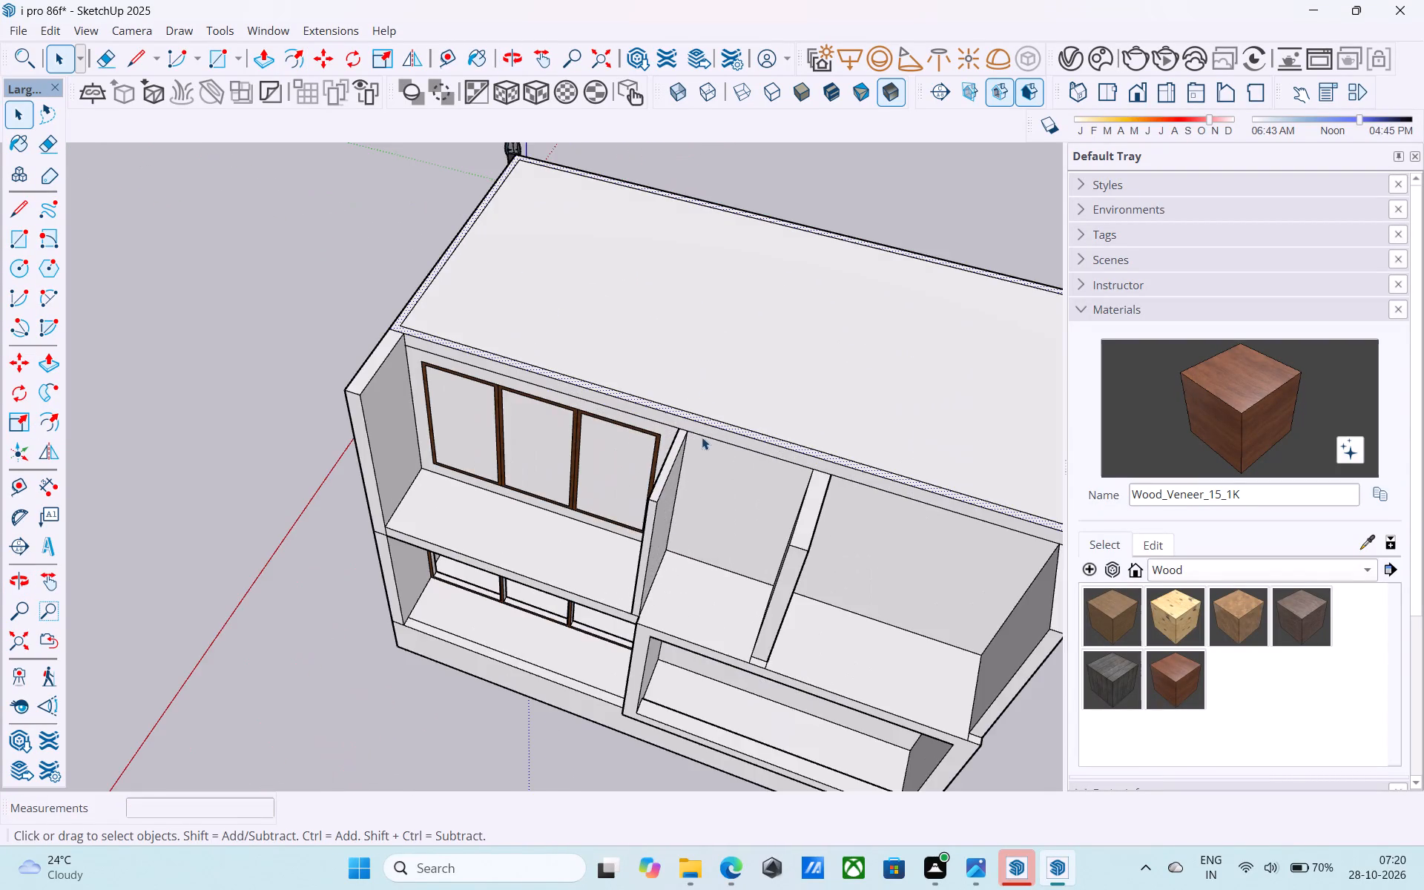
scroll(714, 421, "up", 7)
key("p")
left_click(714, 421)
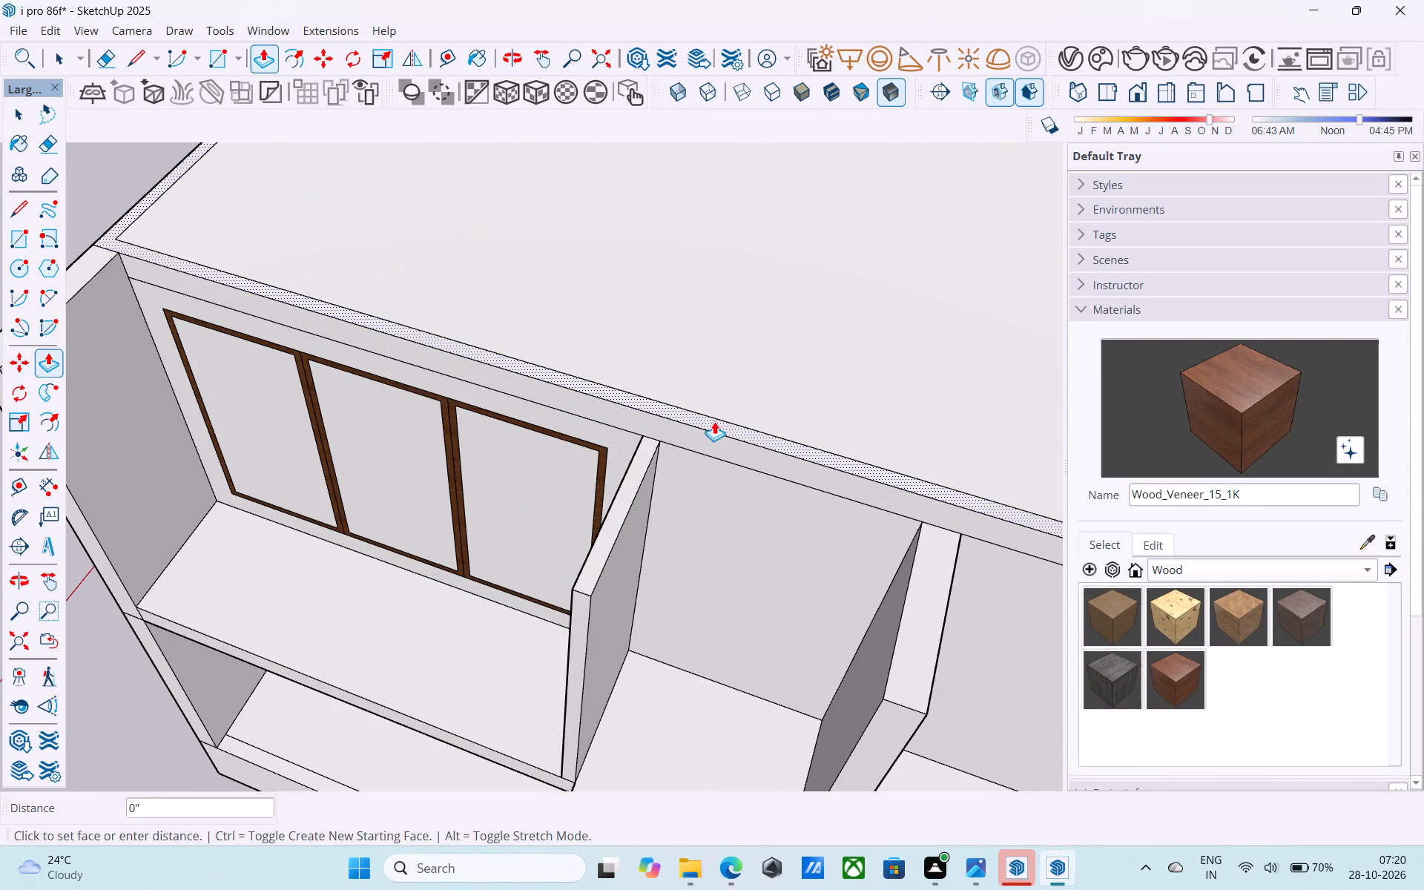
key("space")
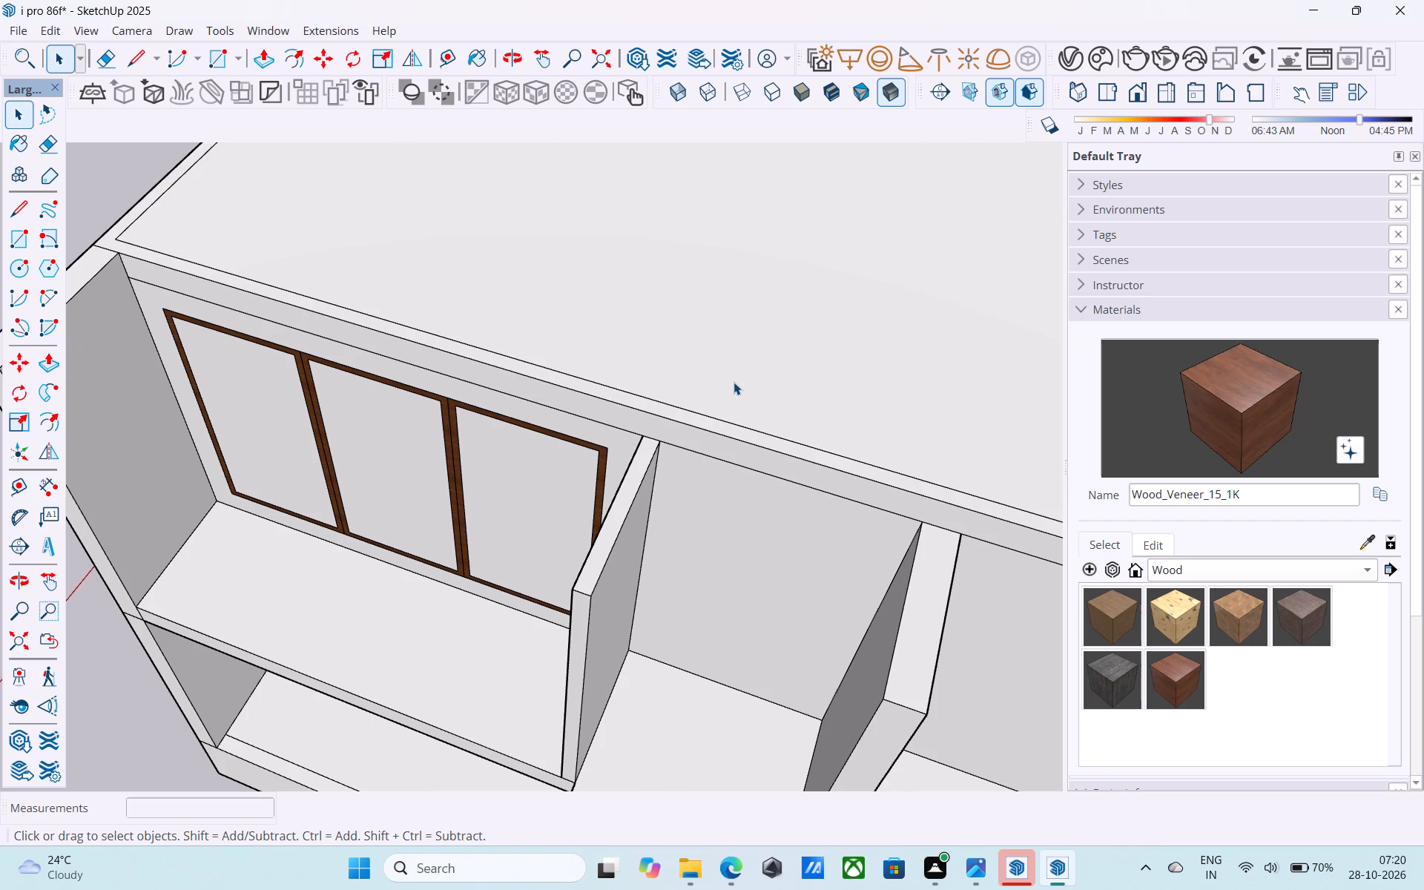
Pull the roof slab's perimeter border strip up 12' to form the top-storey walls.
left_click(725, 424)
left_click(725, 431)
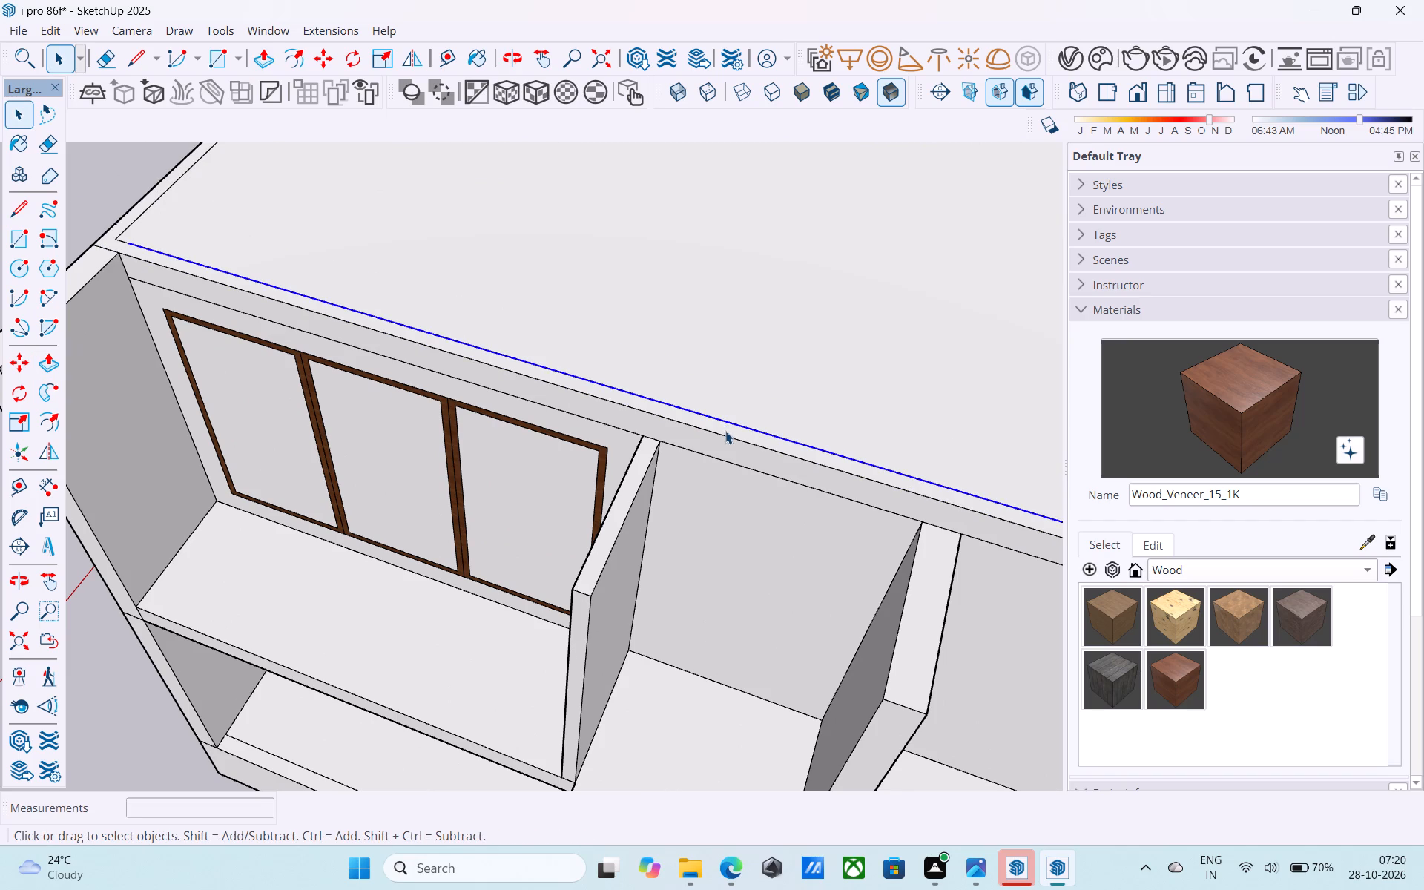
key("p")
left_click(725, 431)
type("12'")
key("Return")
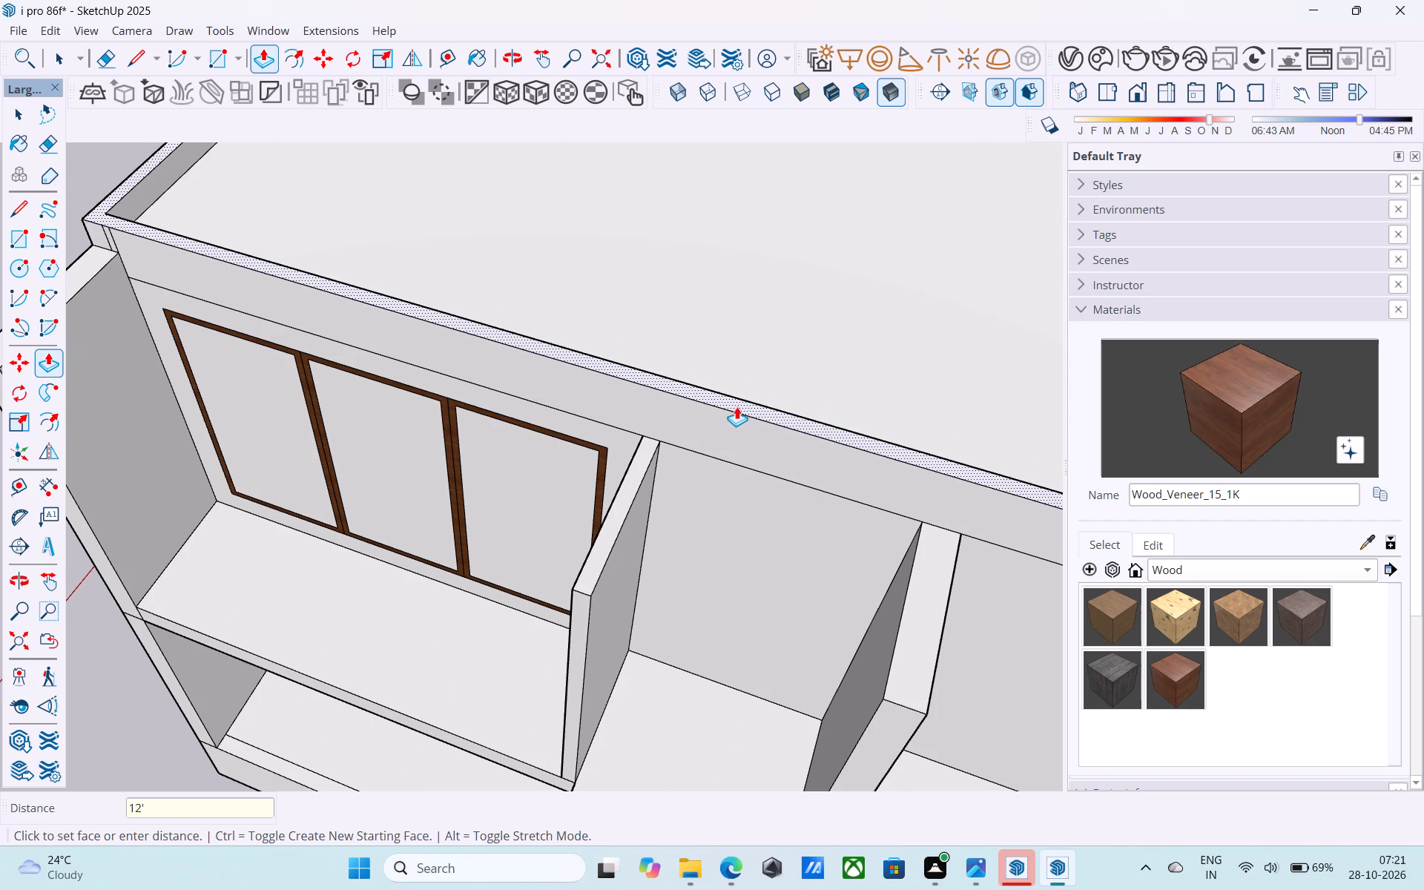
key("space")
Erase the leftover edge where the raised front wall meets the projecting end wall beside the upper three-pane window.
scroll(736, 406, "down", 13)
middle_click_drag(713, 371, 909, 330)
scroll(509, 369, "up", 7)
middle_click_drag(403, 412, 452, 377, "shift")
middle_click_drag(451, 376, 357, 372)
key("e")
scroll(360, 372, "up", 3)
left_click_drag(466, 368, 395, 381)
scroll(565, 341, "down", 6)
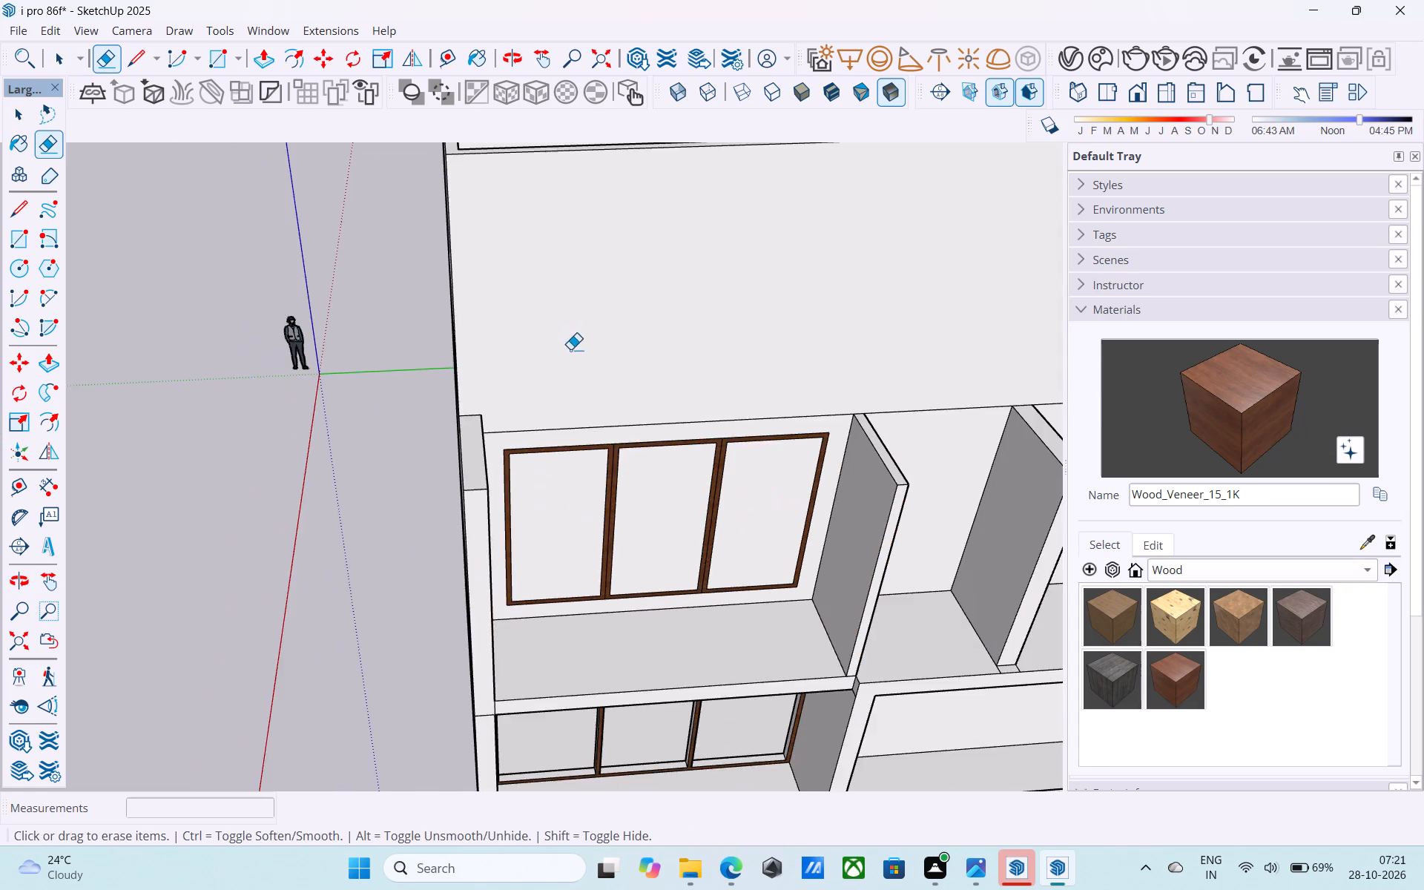
Draw a line across the front wall along the base of the top storey, from one end corner to the other.
middle_click_drag(570, 349, 360, 355)
middle_click_drag(636, 368, 654, 232)
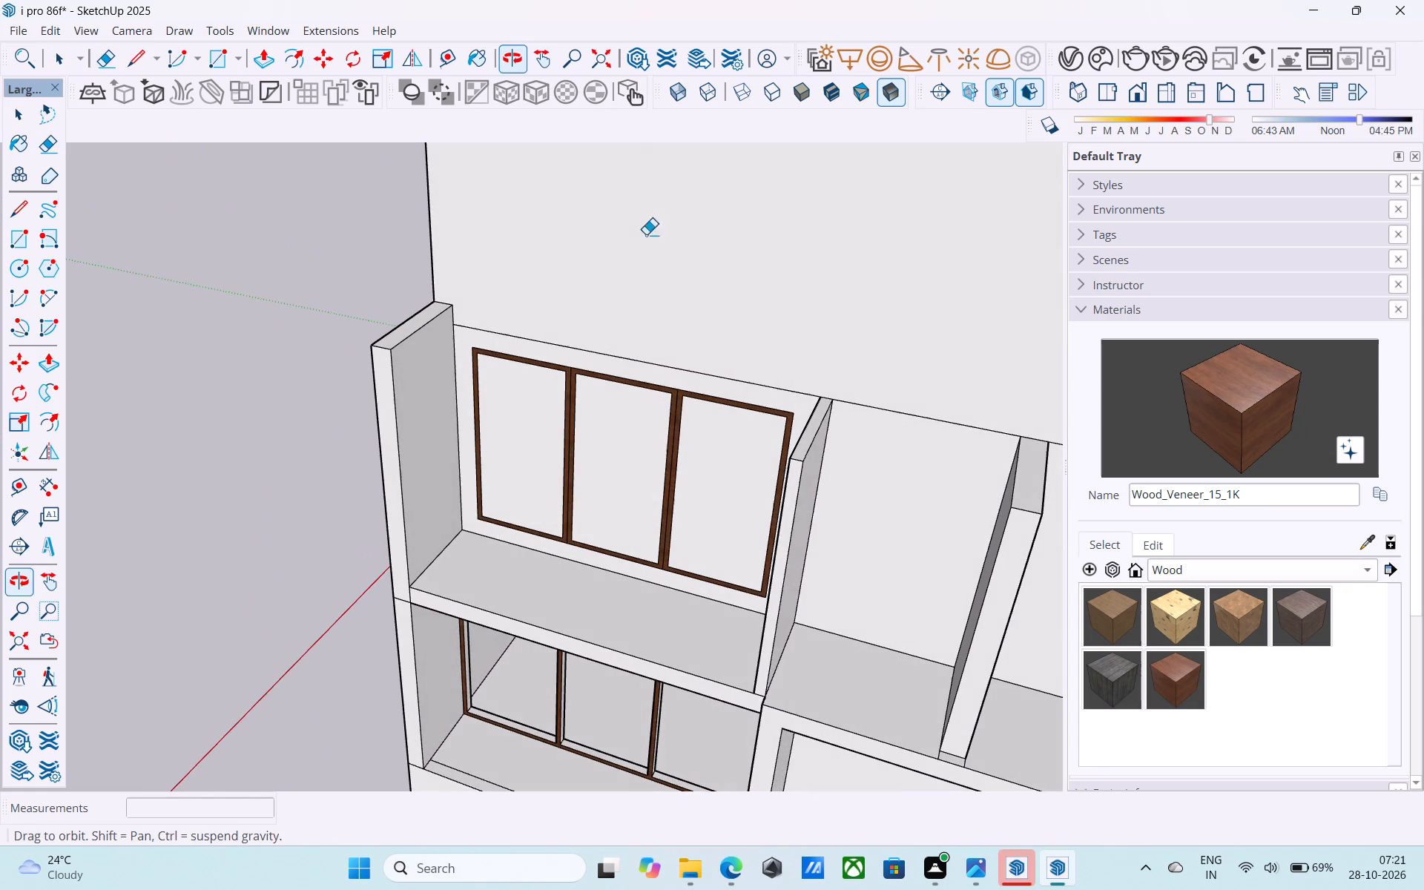
key("space")
key("l")
left_click(455, 305)
scroll(455, 304, "down", 6)
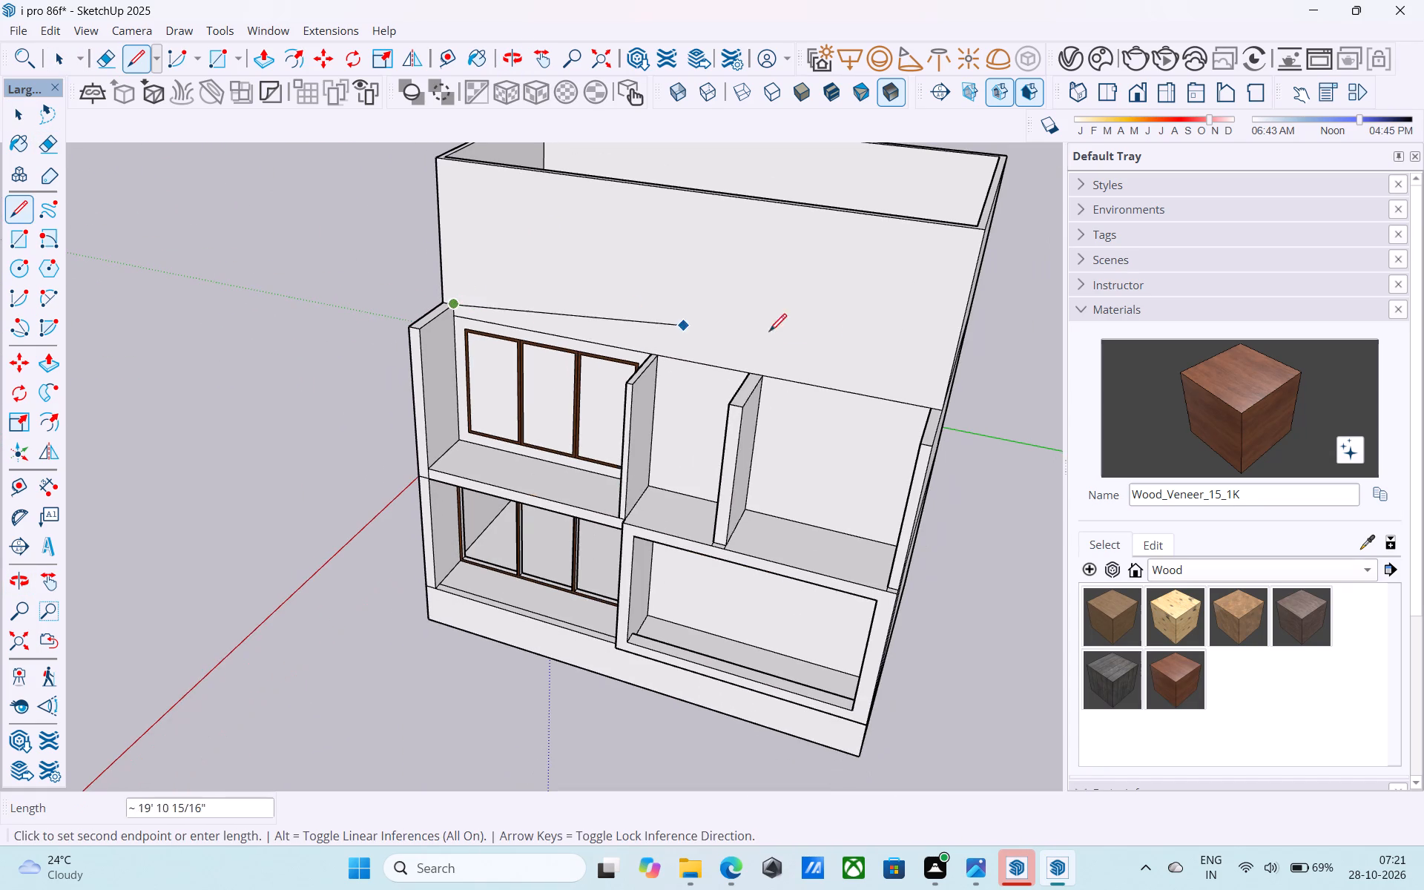
left_click(946, 400)
Examine the raised top storey and the new front line from the front and both sides.
middle_click_drag(937, 396, 667, 337, "shift")
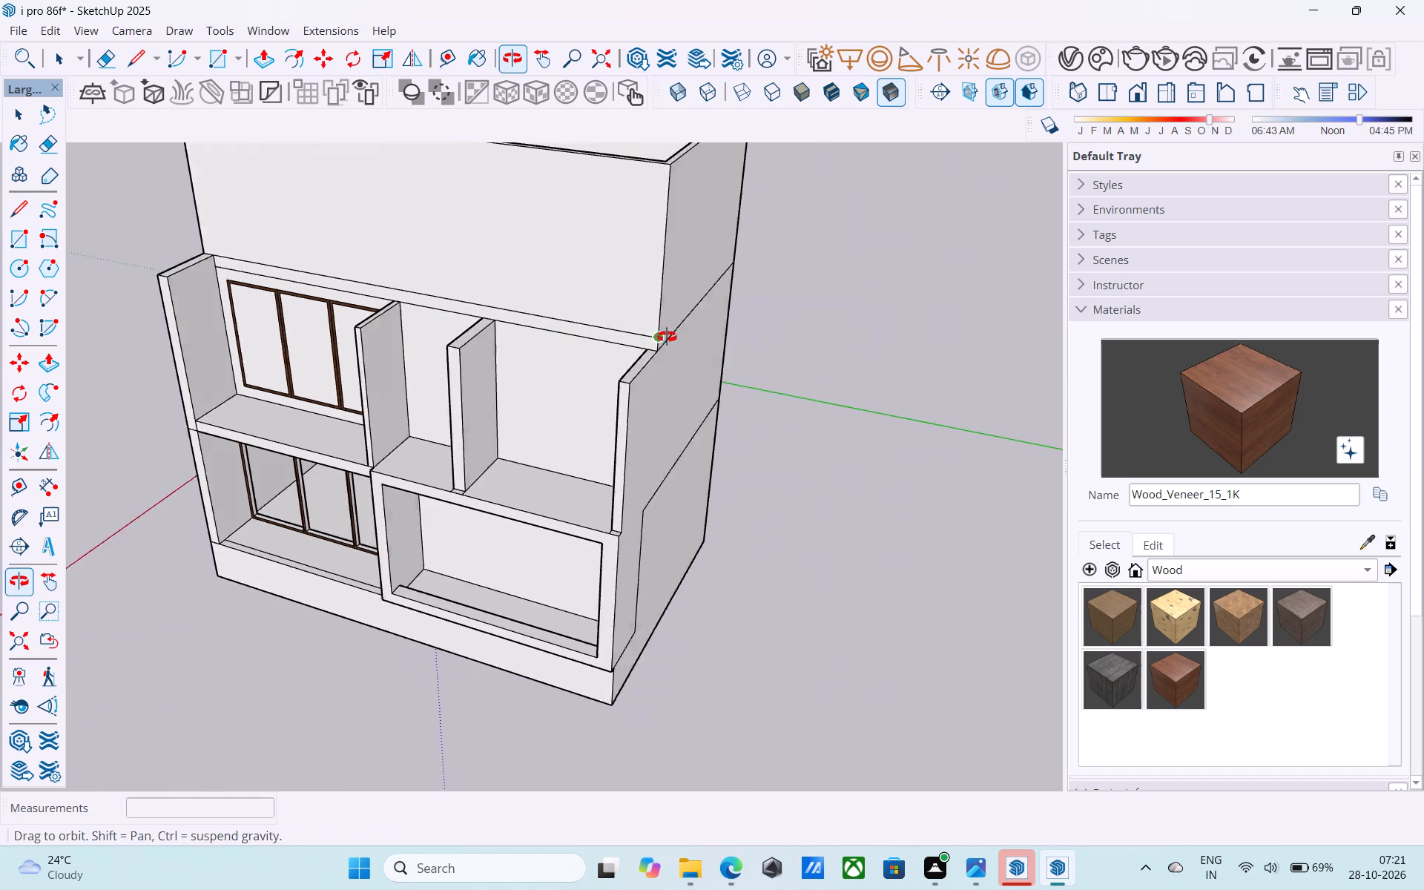
middle_click_drag(667, 337, 1110, 342, "shift")
middle_click_drag(643, 386, 904, 345)
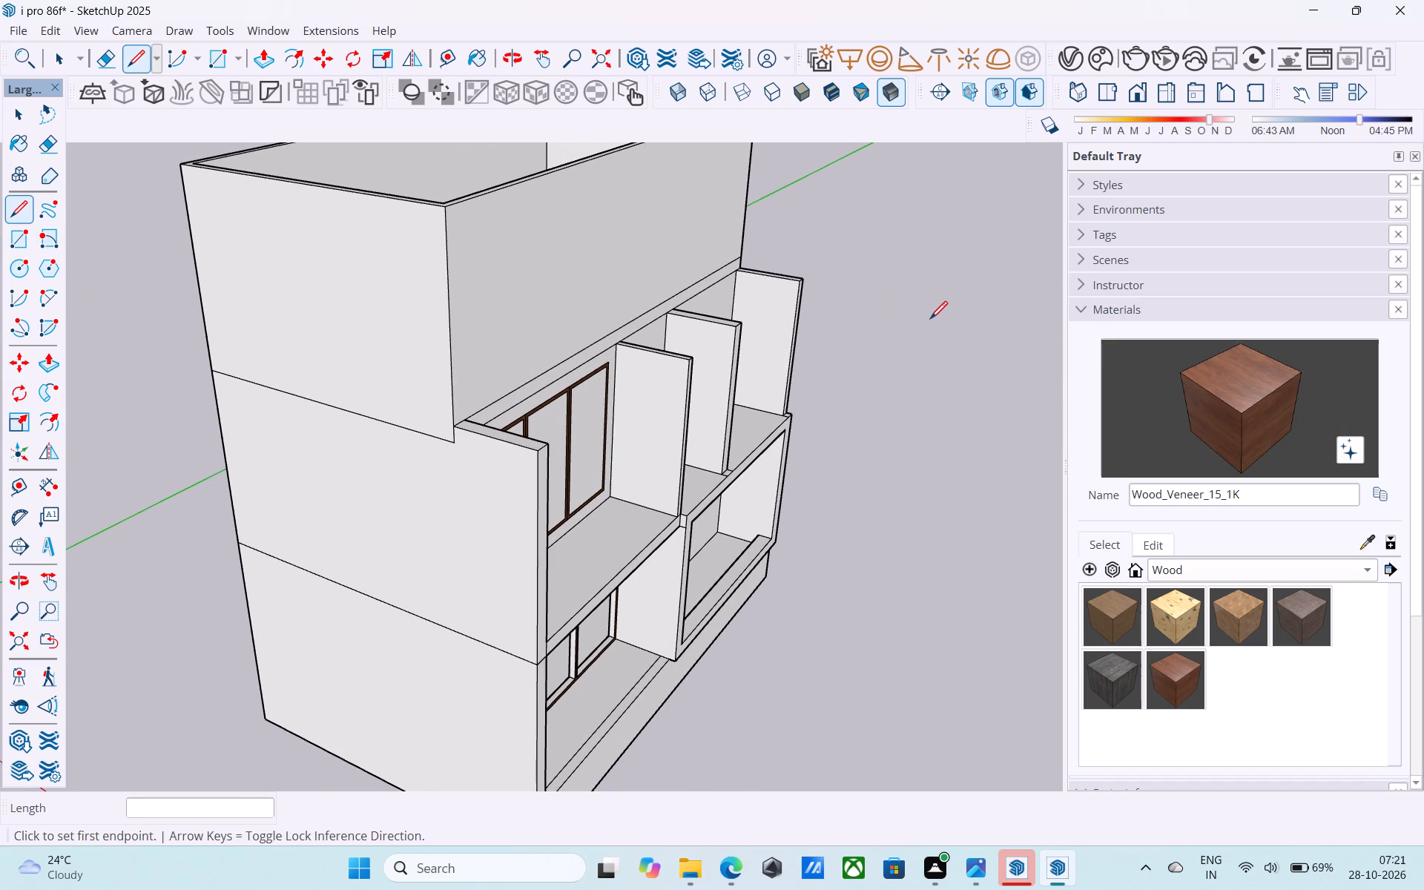
middle_click_drag(930, 322, 689, 320)
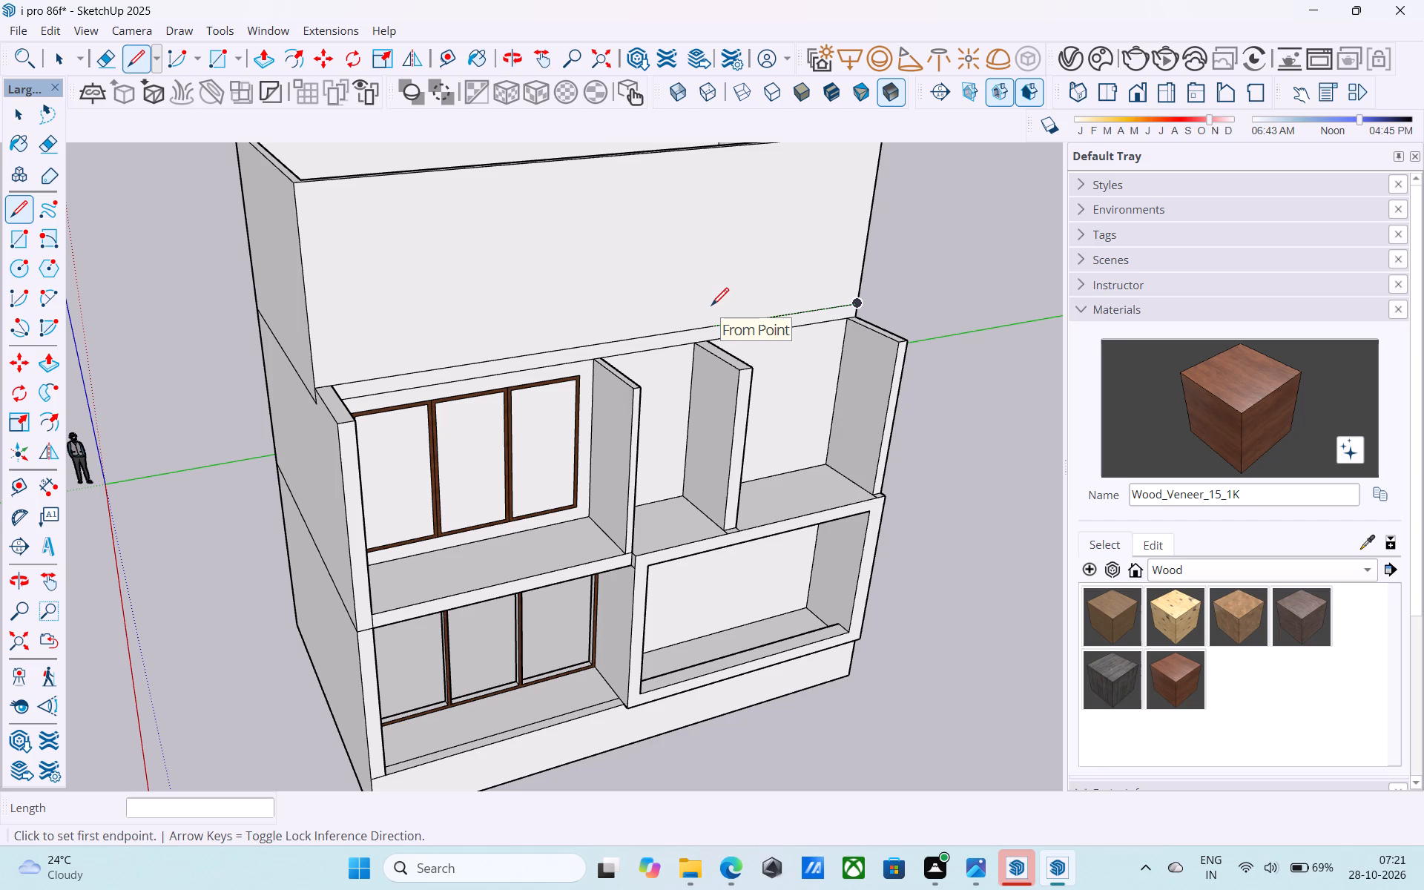
scroll(736, 313, "down", 1)
middle_click_drag(735, 316, 476, 314)
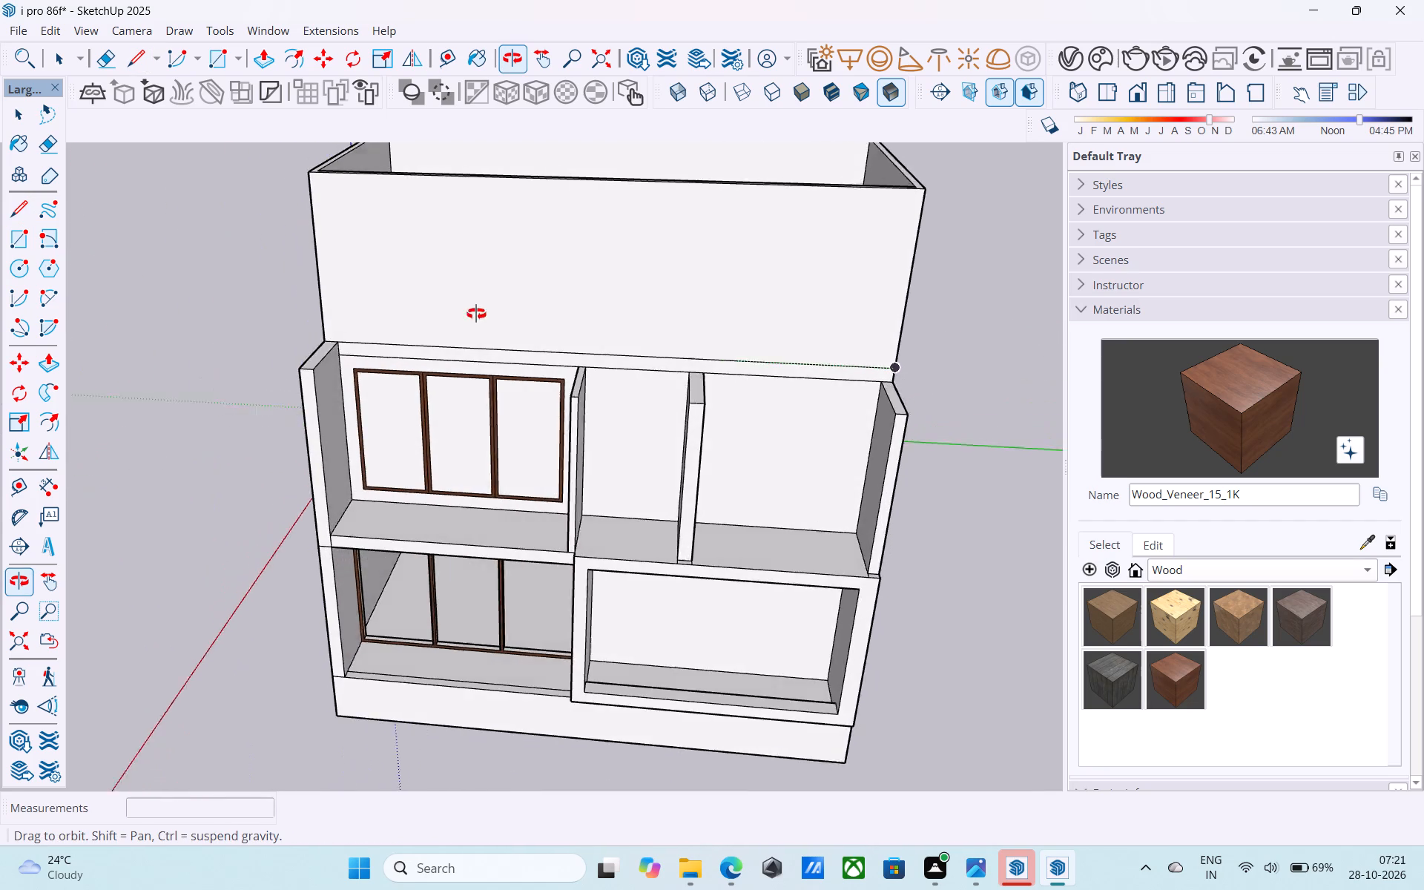
middle_click_drag(476, 314, 579, 303)
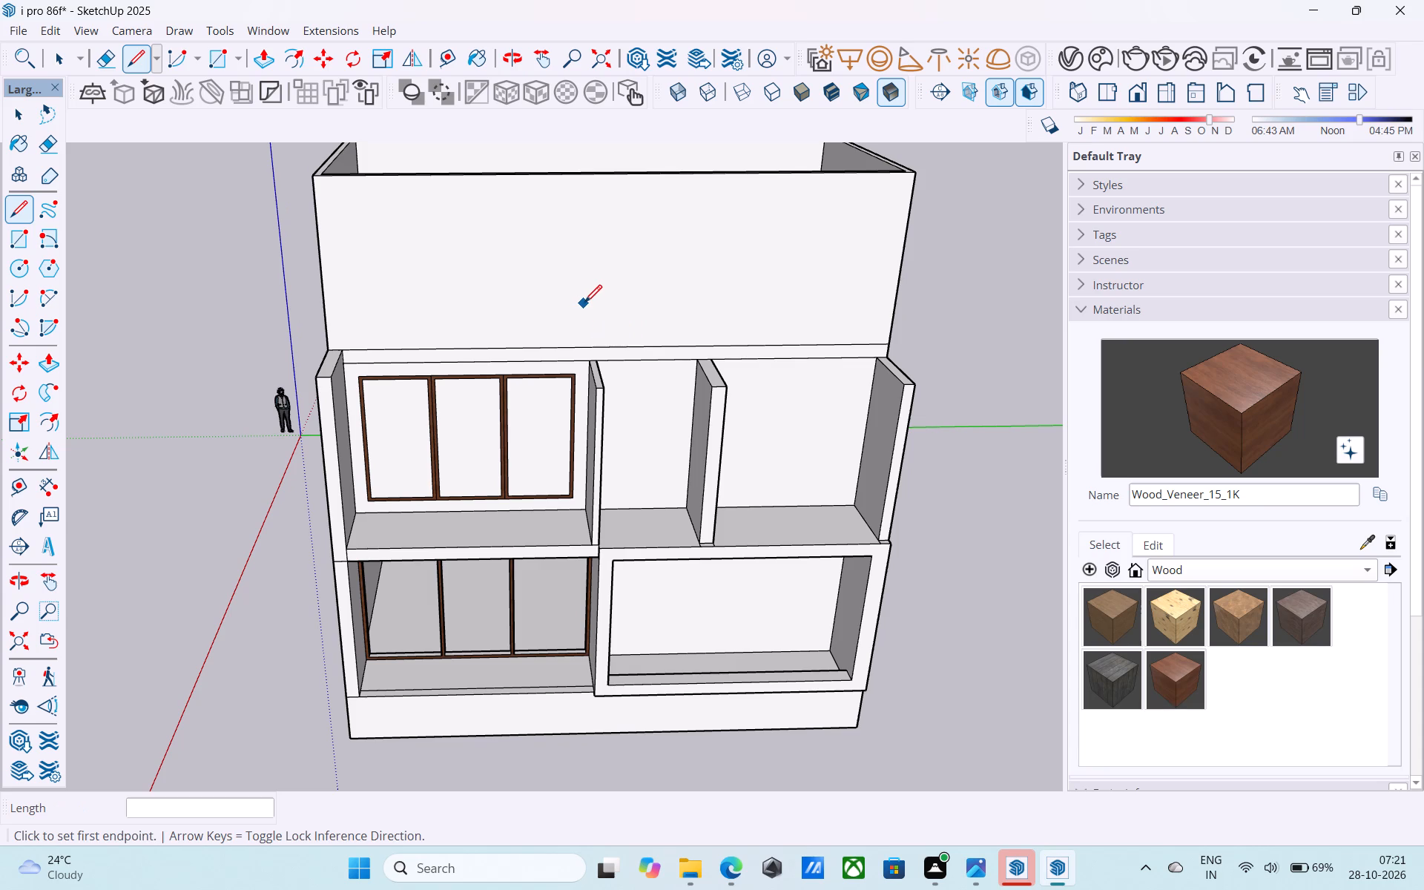
middle_click_drag(584, 304, 636, 337)
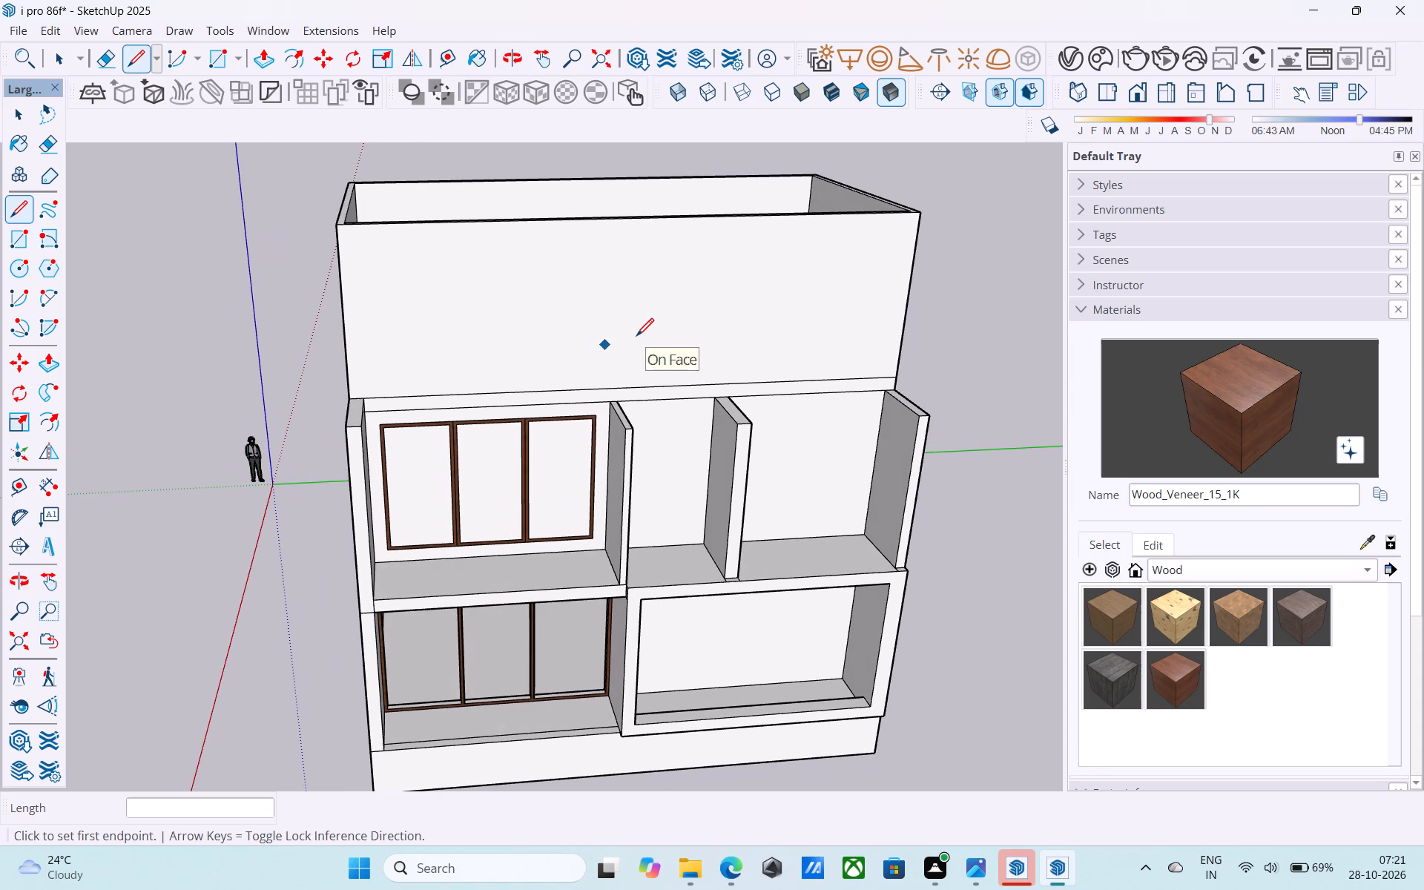
scroll(636, 337, "down", 5)
middle_click_drag(636, 337, 631, 399)
Pull the top of the projecting end wall beside the three-pane windows up to the top-storey walls' upper edge.
key("space")
scroll(460, 438, "up", 7)
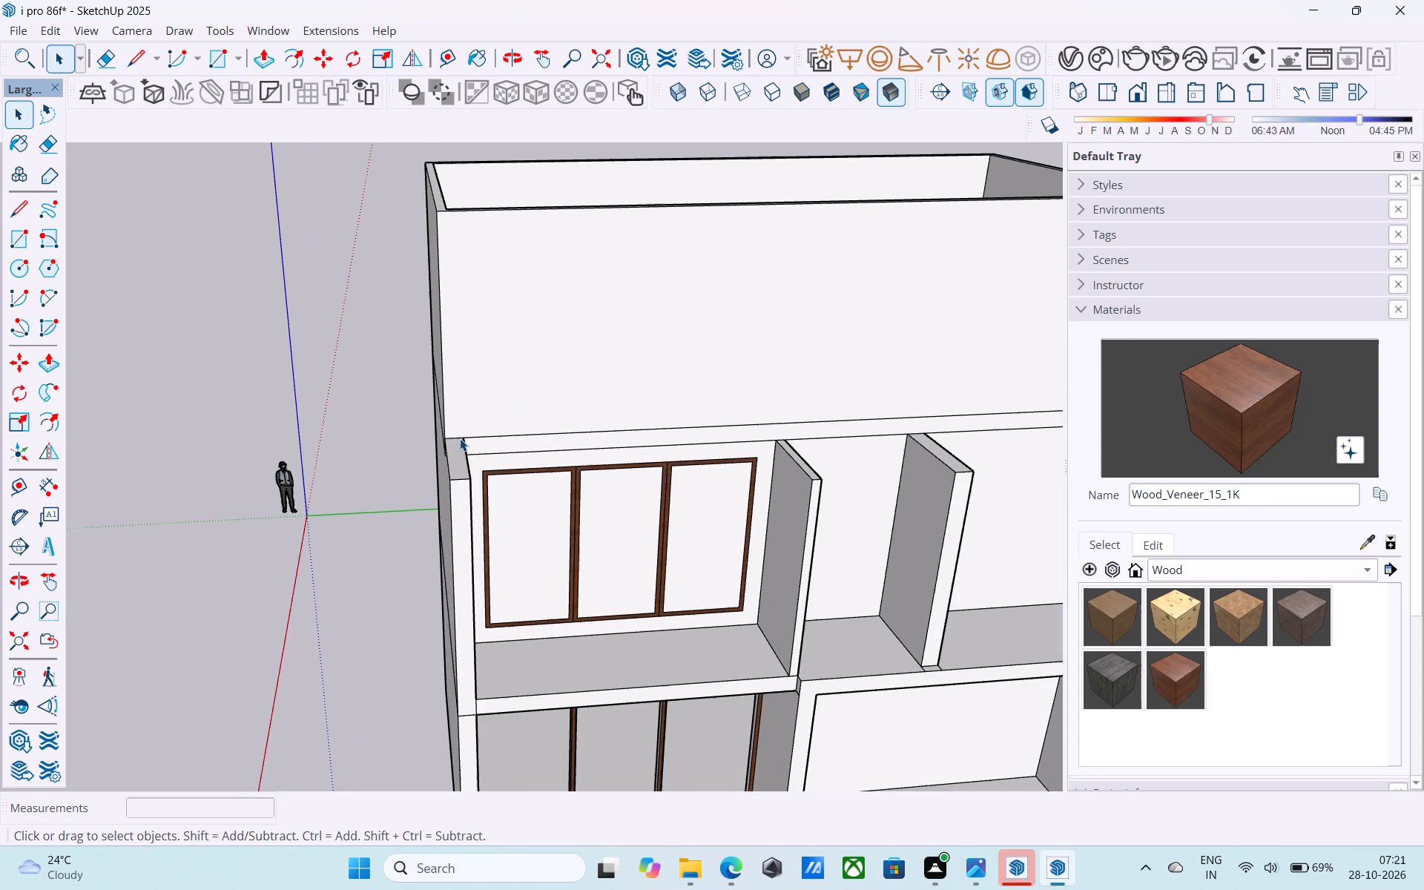
left_click(457, 442)
key("p")
left_click(457, 442)
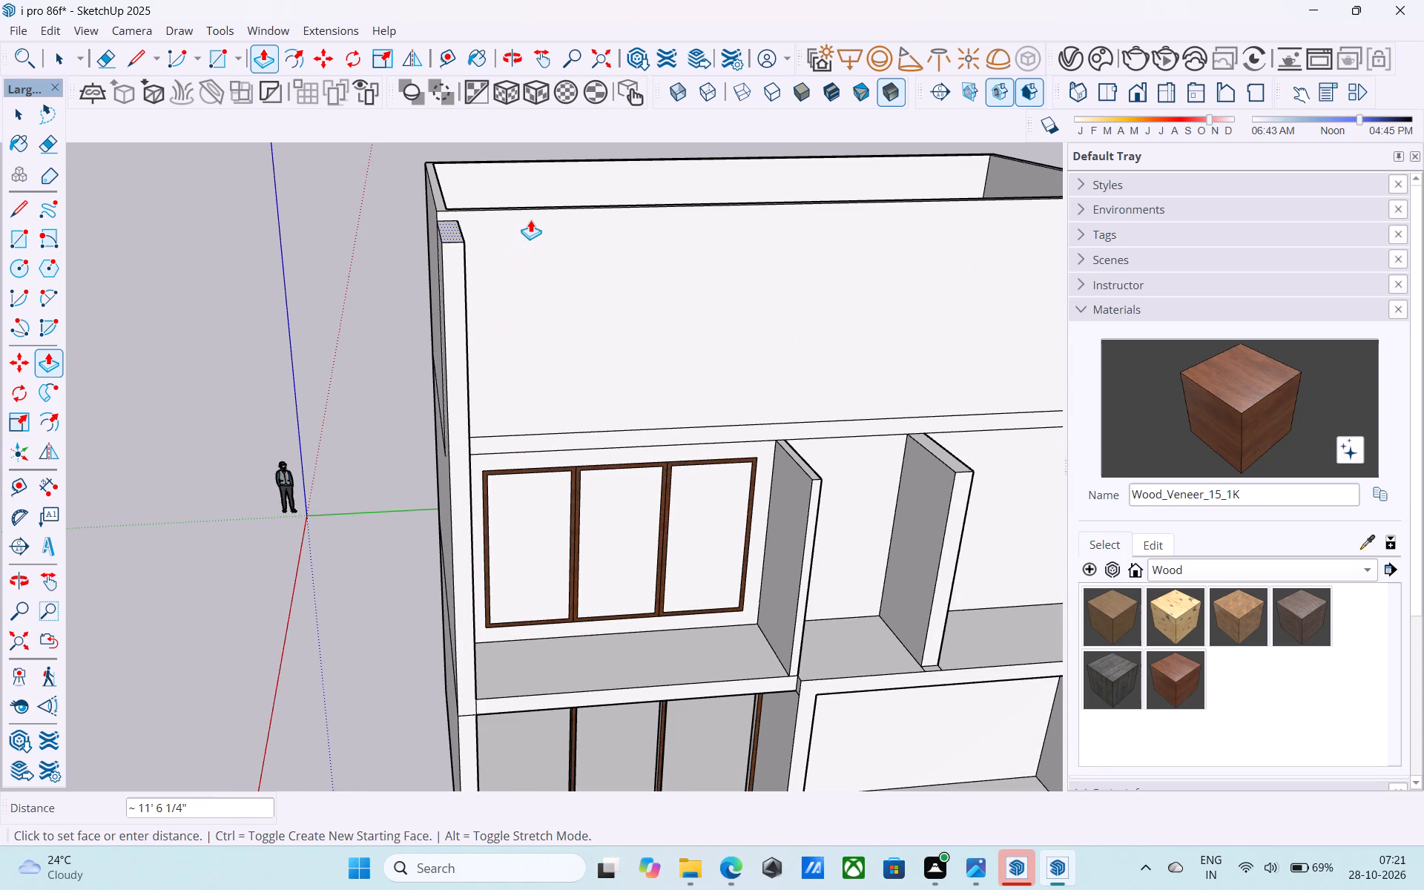
left_click(538, 211)
Pull the top of the partition beside the upper three-pane window up 13', level with the top-storey walls.
scroll(541, 212, "down", 4)
middle_click_drag(703, 283, 604, 320)
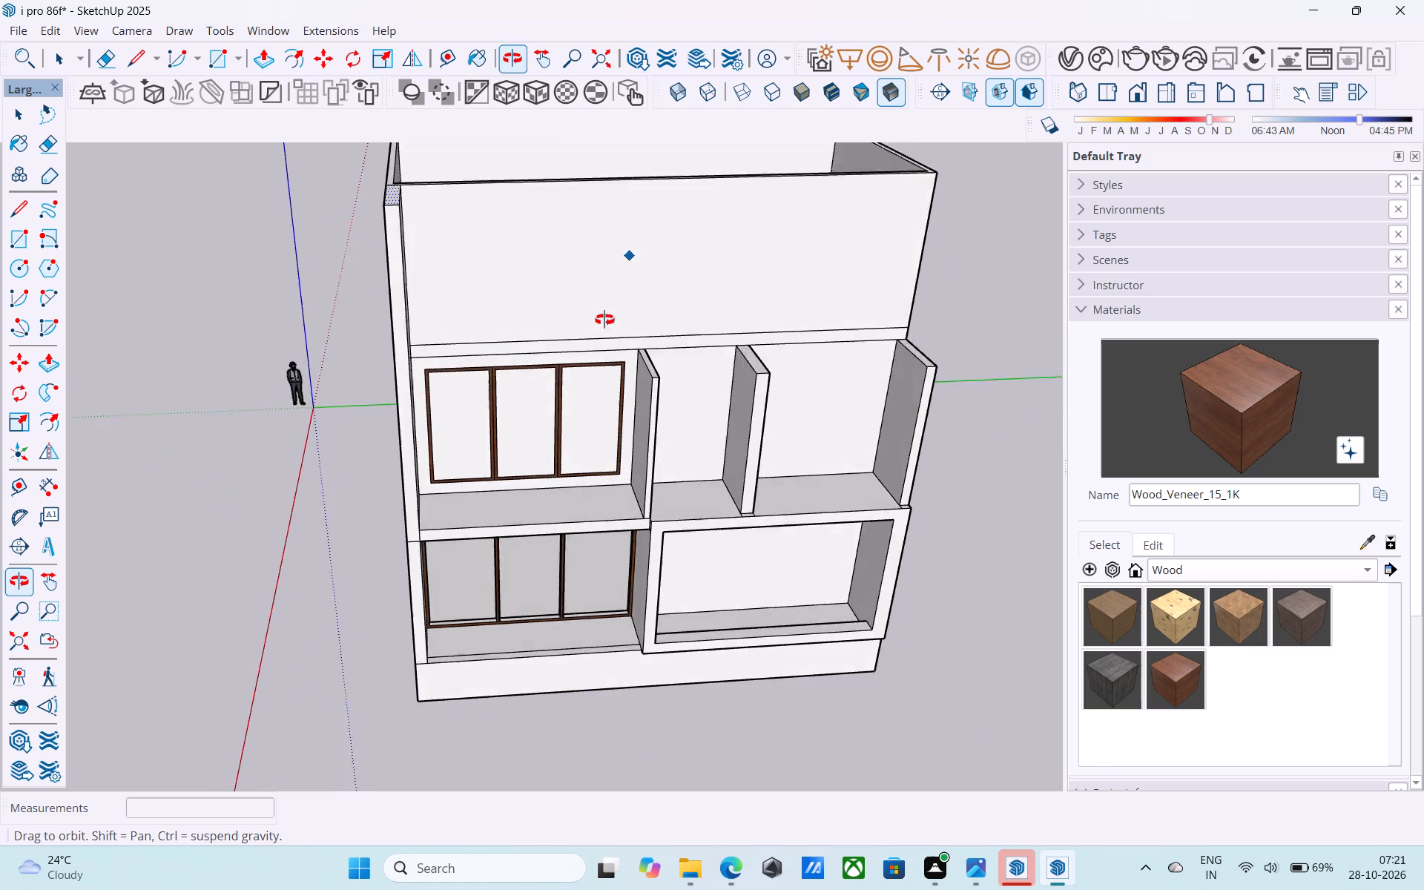
middle_click_drag(604, 320, 602, 381)
key("p")
scroll(682, 409, "up", 6)
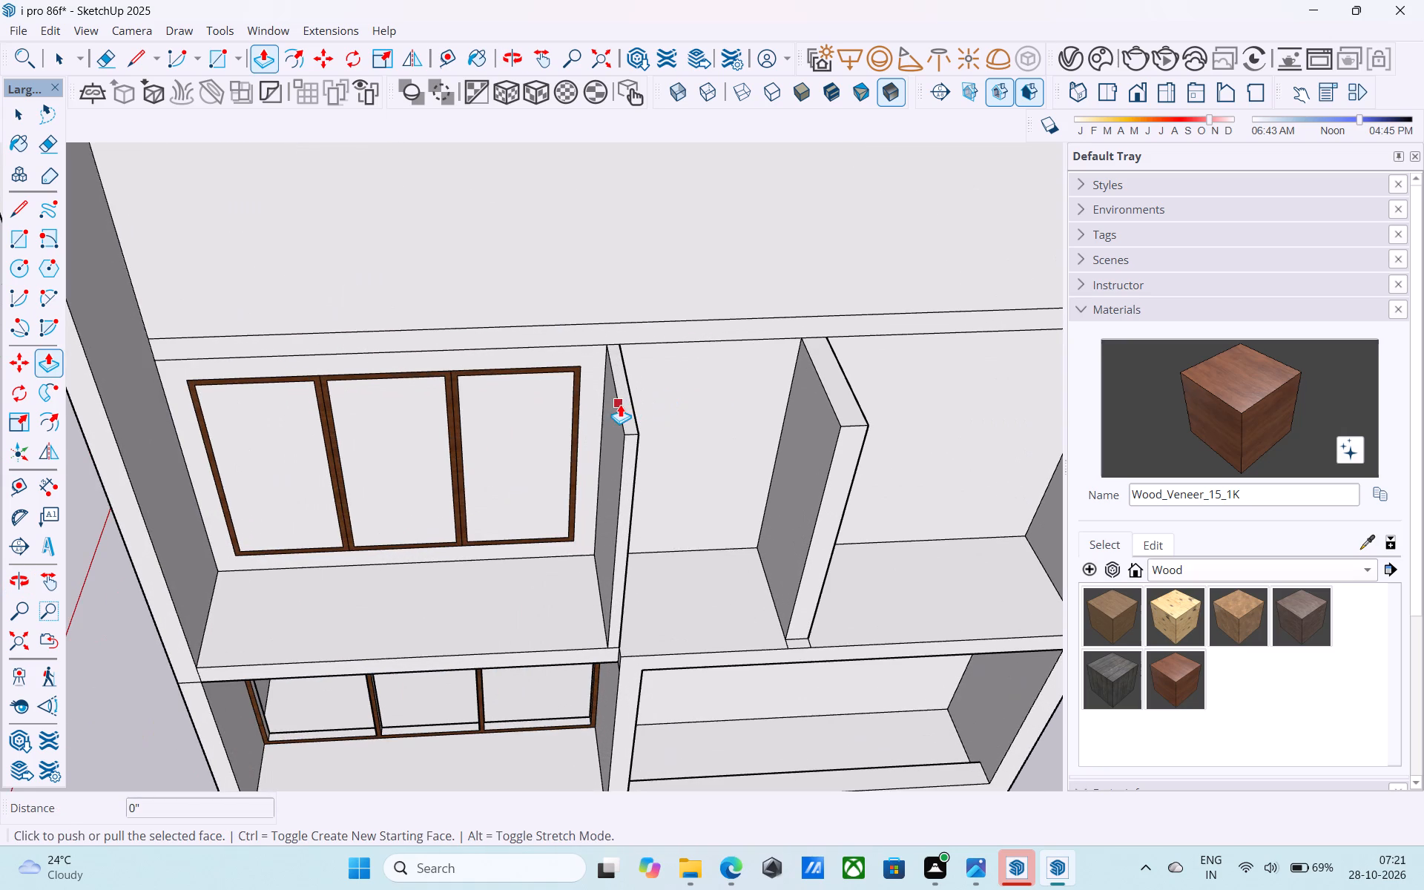
key("space")
key("p")
key("space")
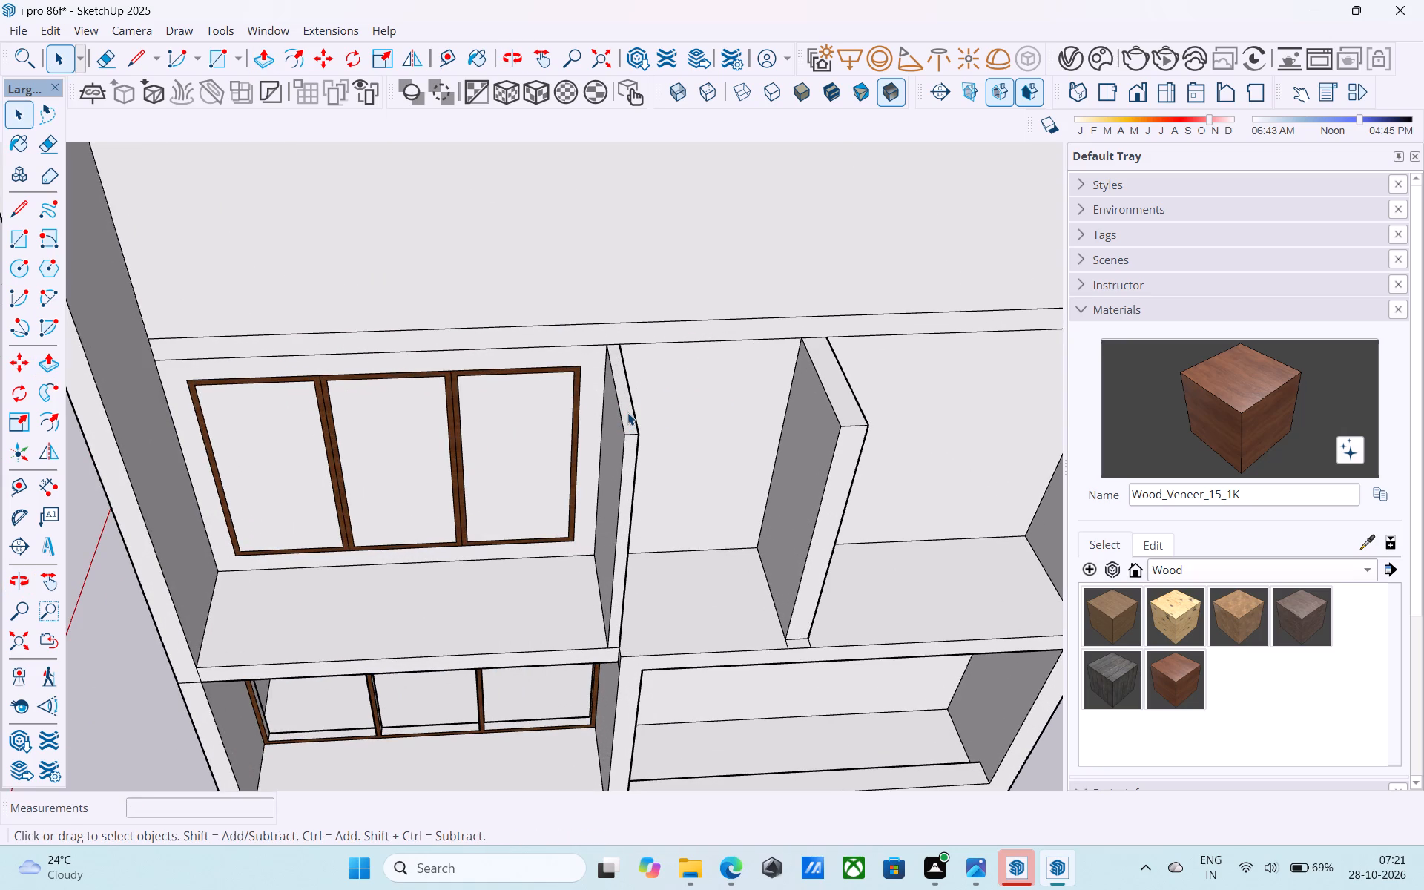
left_click(627, 412)
key("p")
left_click(627, 412)
scroll(637, 349, "down", 5)
middle_click_drag(637, 348, 619, 406, "shift")
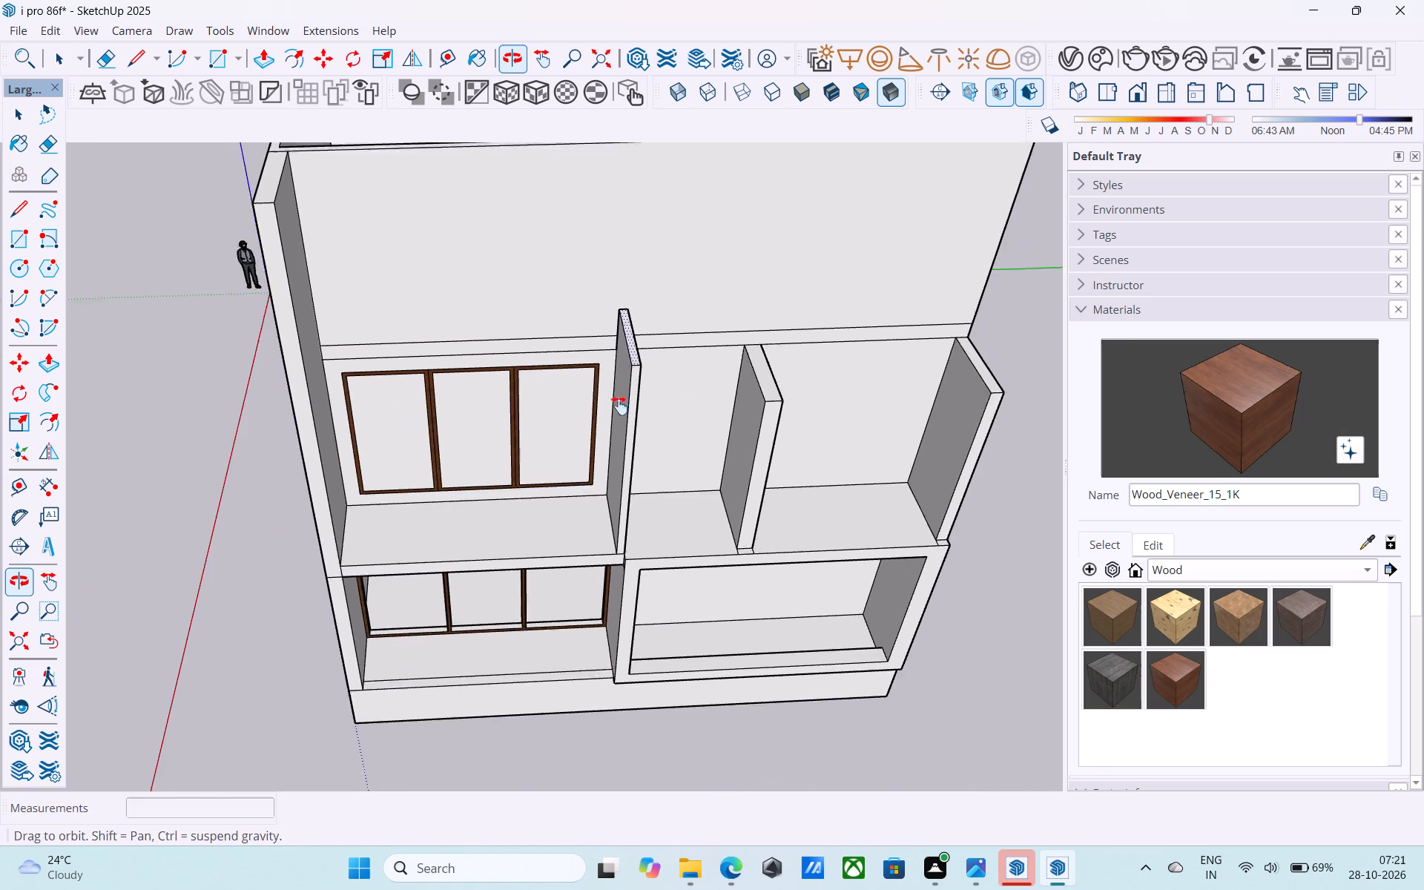
middle_click_drag(619, 406, 595, 494, "shift")
left_click(749, 291)
Examine the building with its extended end wall and partition from the front, above and the side.
scroll(749, 294, "down", 6)
middle_click_drag(804, 443, 810, 251)
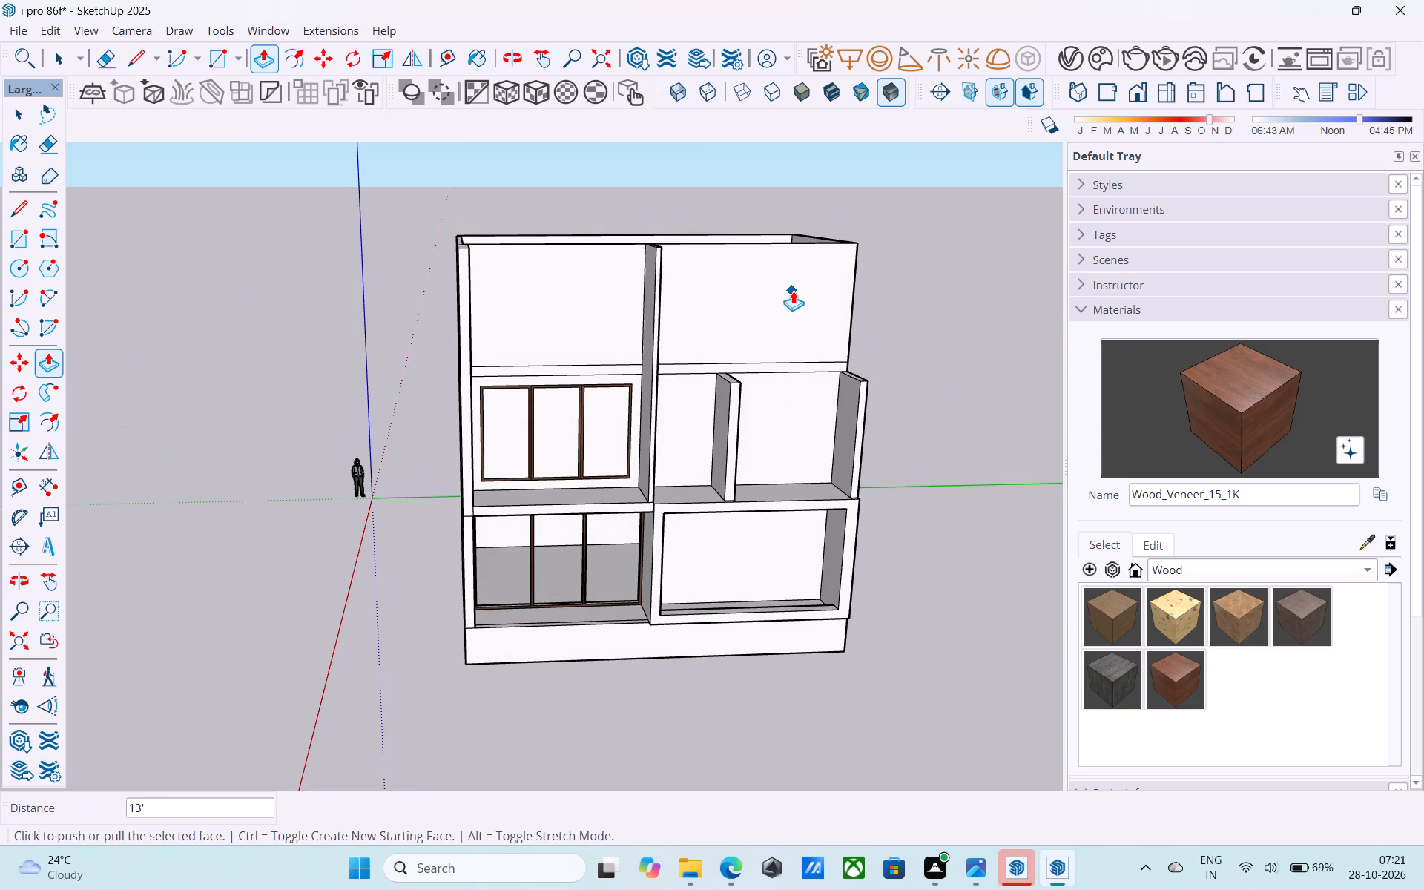
middle_click_drag(793, 291, 857, 455, "shift")
middle_click_drag(852, 389, 705, 465, "shift")
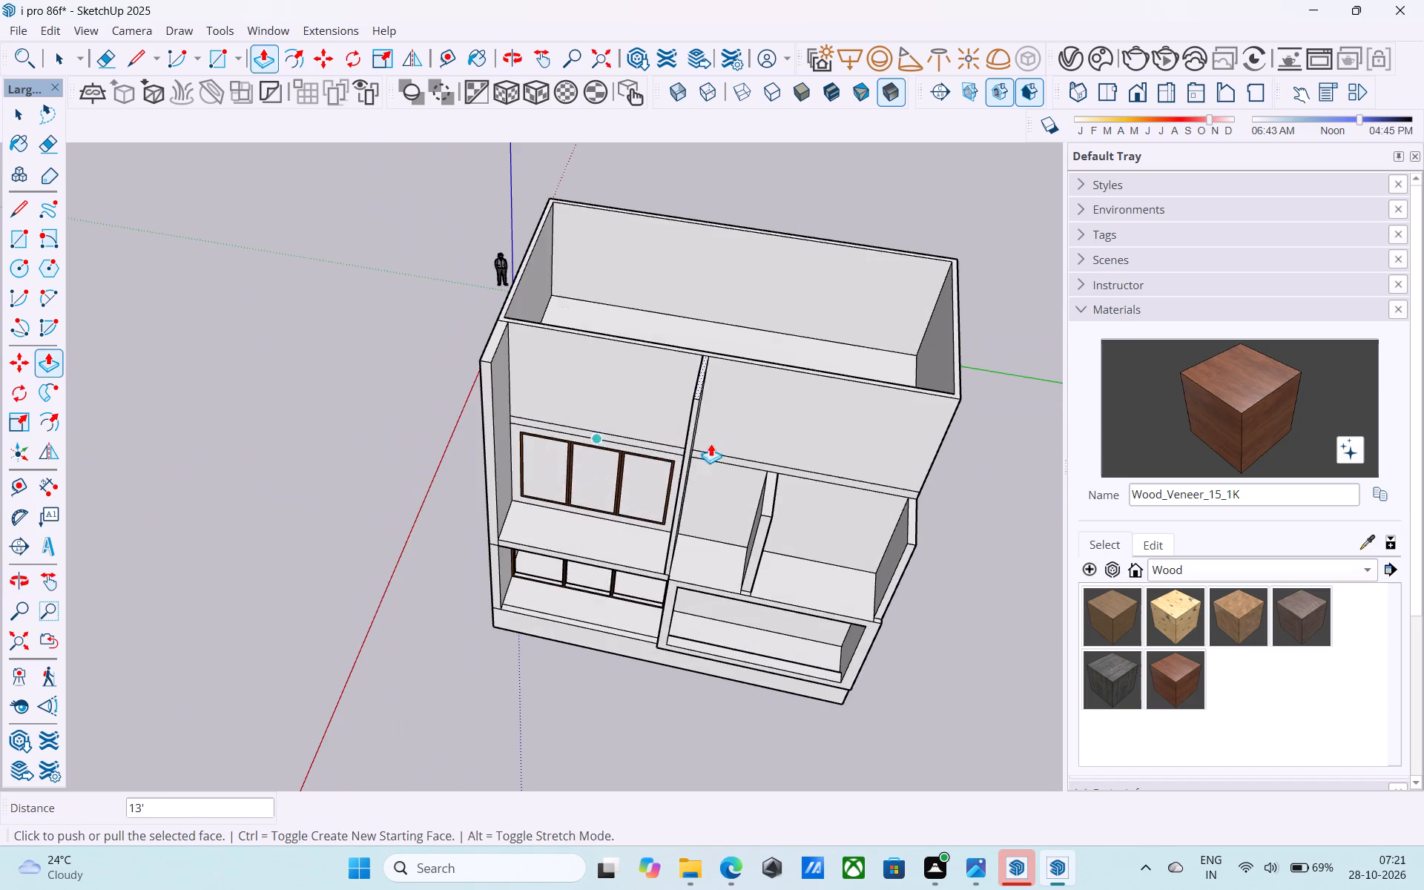
middle_click_drag(721, 440, 343, 311)
middle_click_drag(781, 301, 731, 352)
scroll(725, 324, "down", 6)
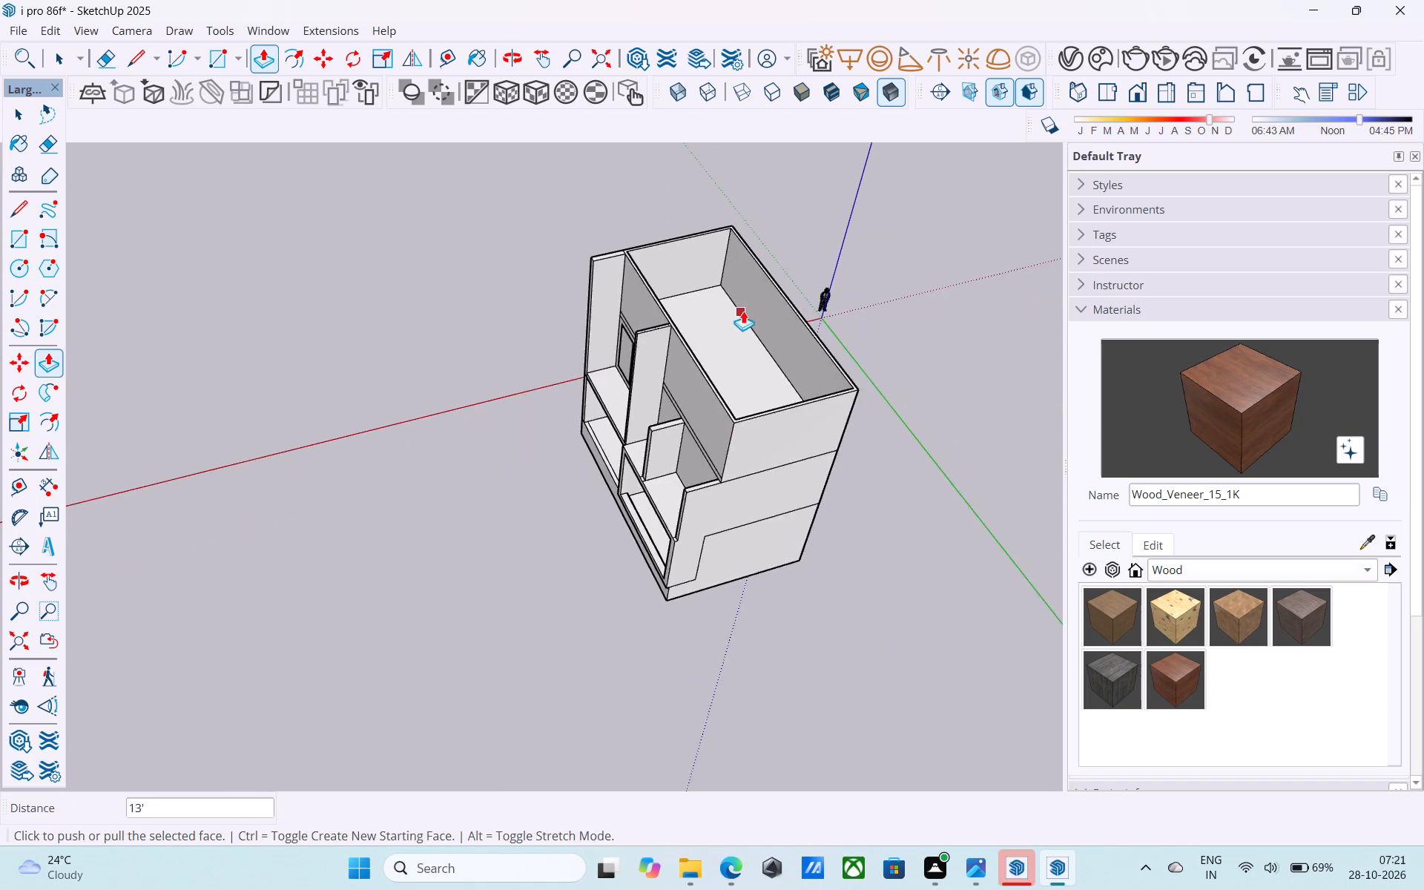
middle_click_drag(743, 311, 909, 285, "shift")
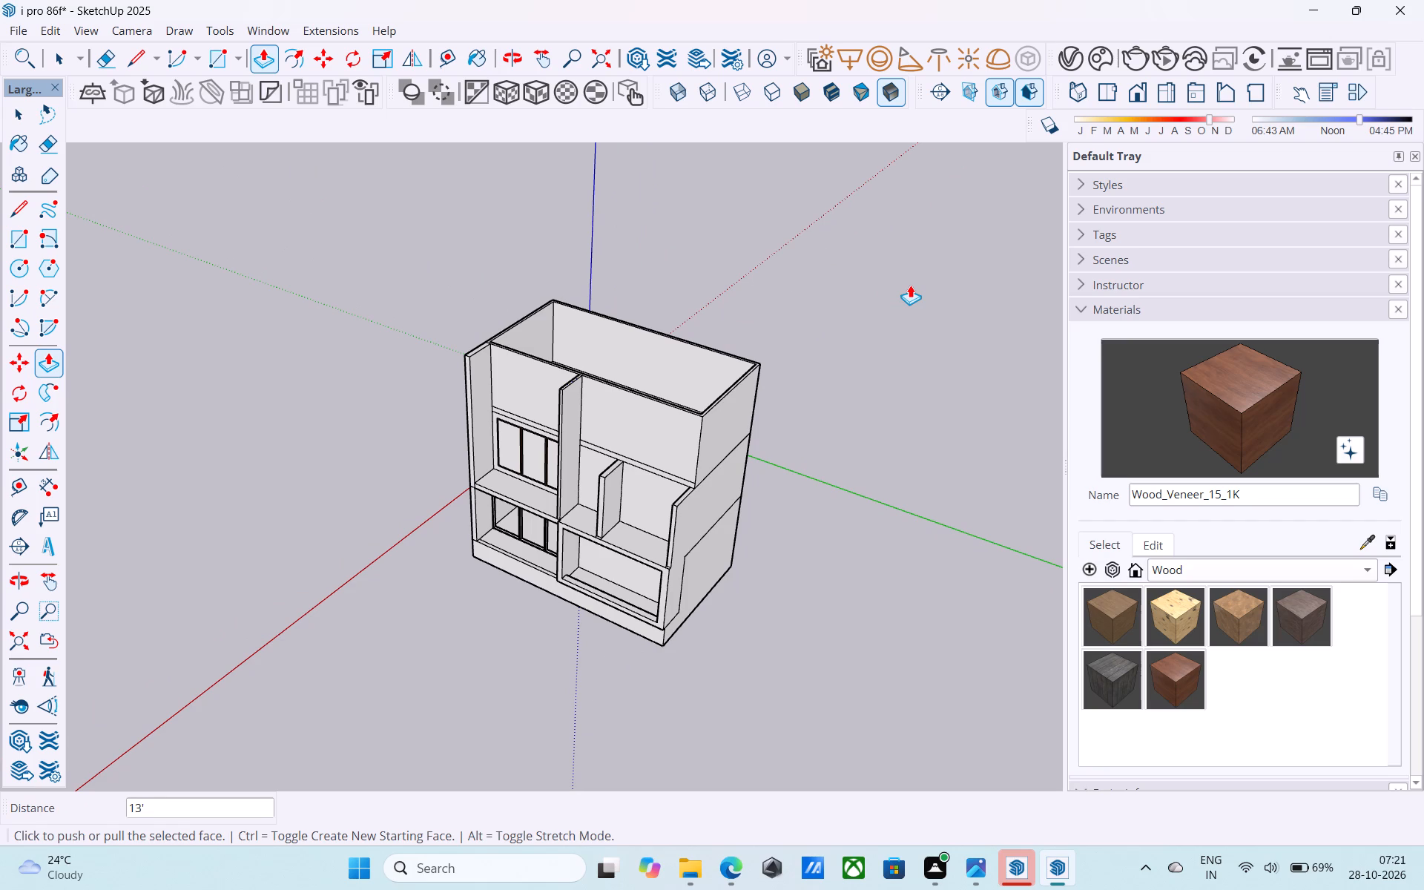
key("space")
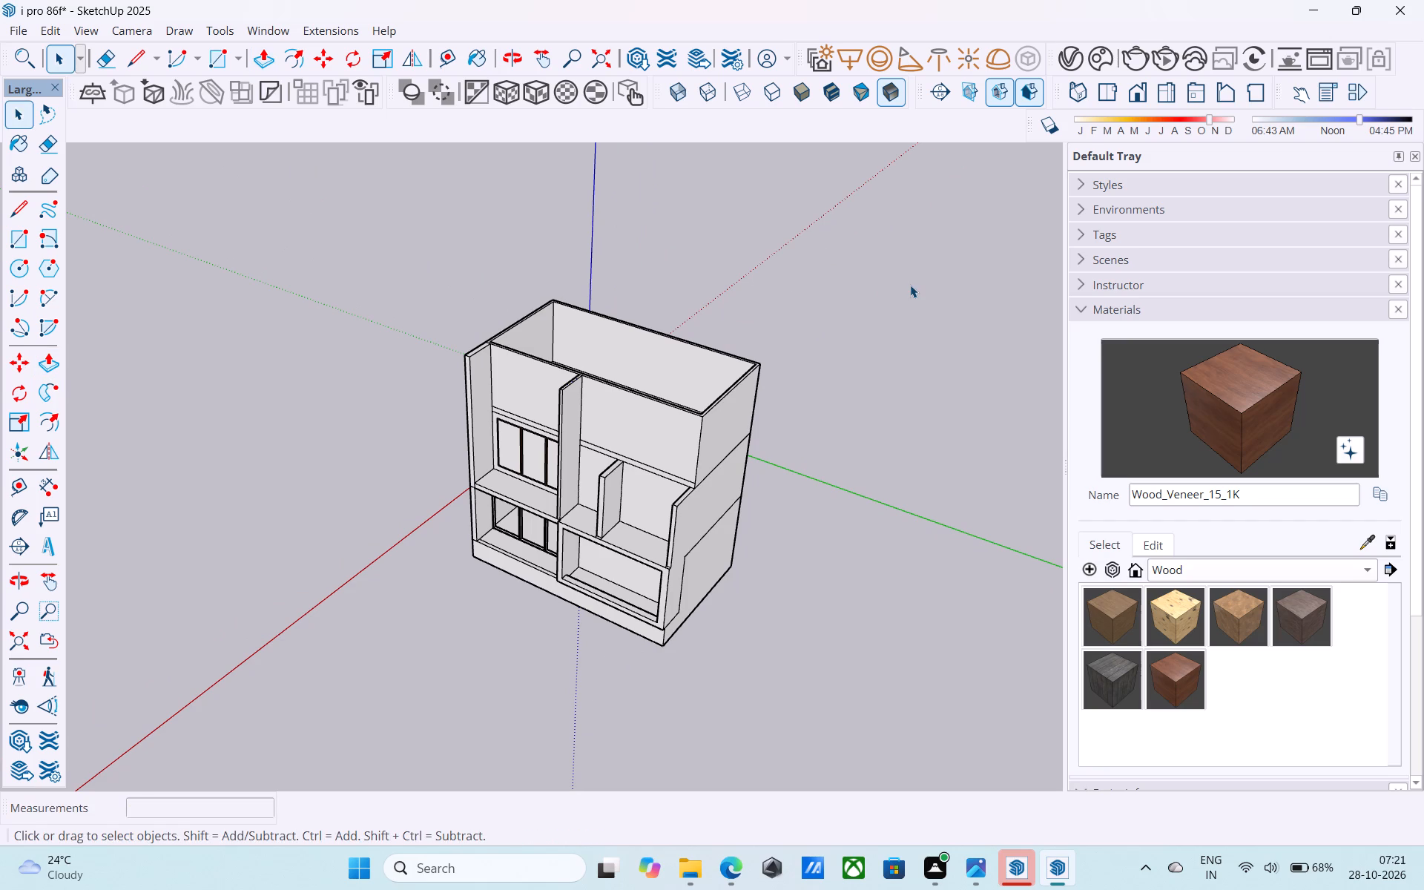
Draw a rectangle between opposite inner corners at the top of the top-storey walls to close the roof opening.
key("r")
scroll(920, 331, "down", 3)
middle_click_drag(920, 333, 686, 403)
scroll(779, 345, "up", 5)
scroll(602, 397, "up", 4)
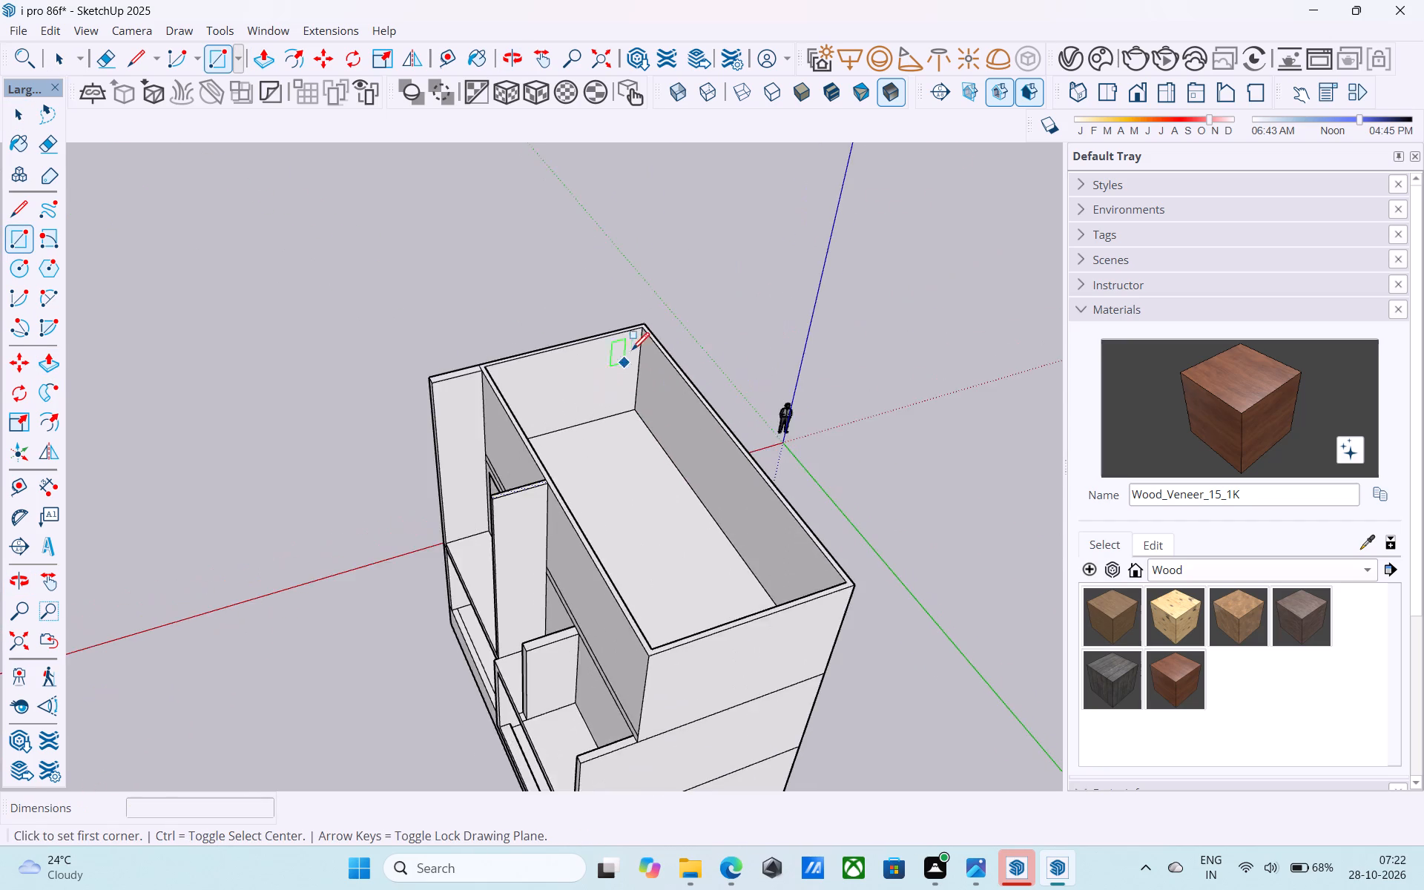
scroll(632, 352, "up", 7)
left_click(648, 291)
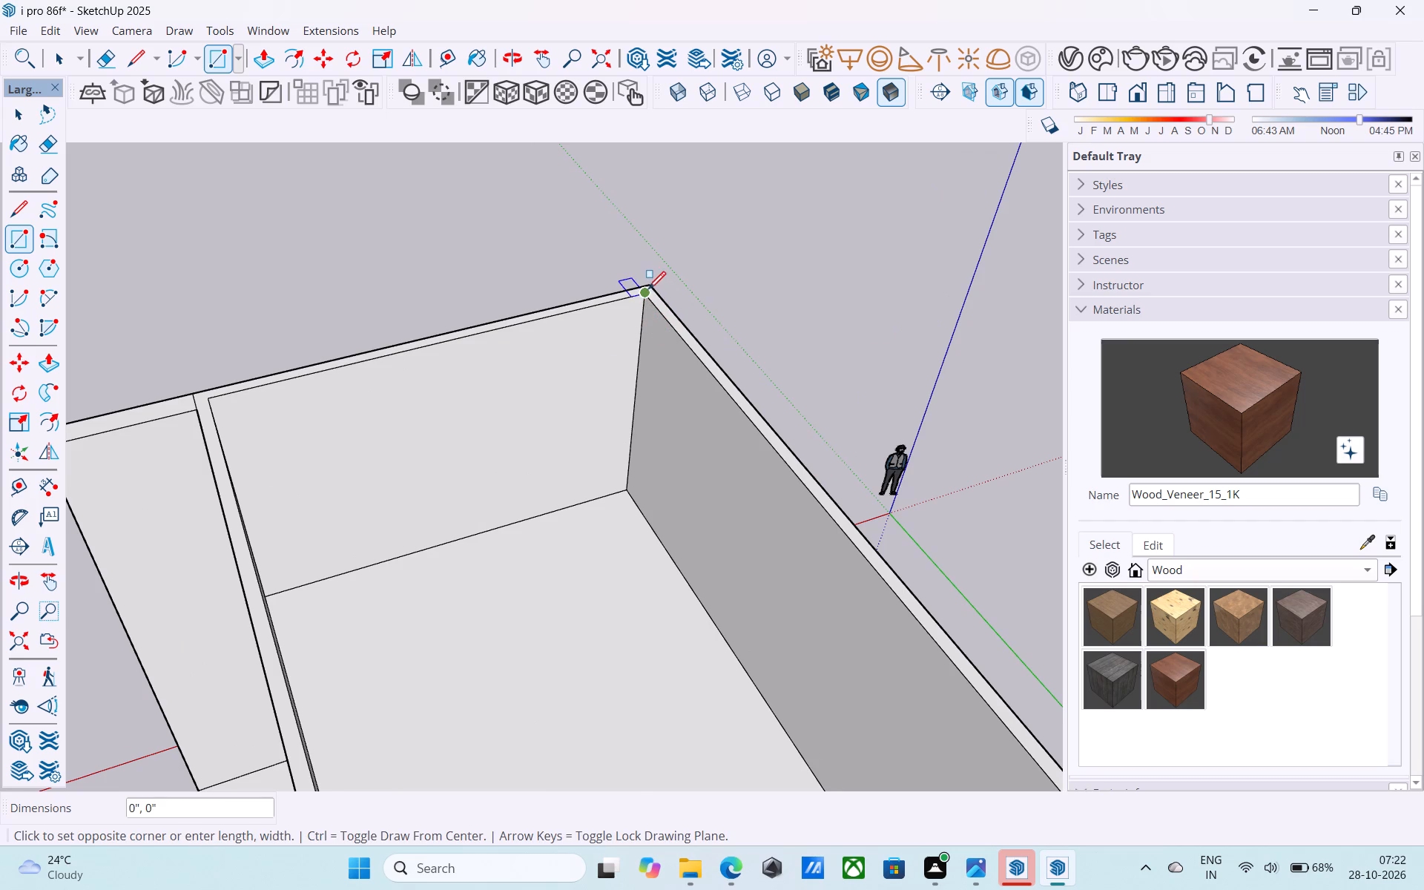
scroll(648, 290, "down", 11)
middle_click_drag(668, 424, 679, 339, "shift")
scroll(699, 402, "up", 4)
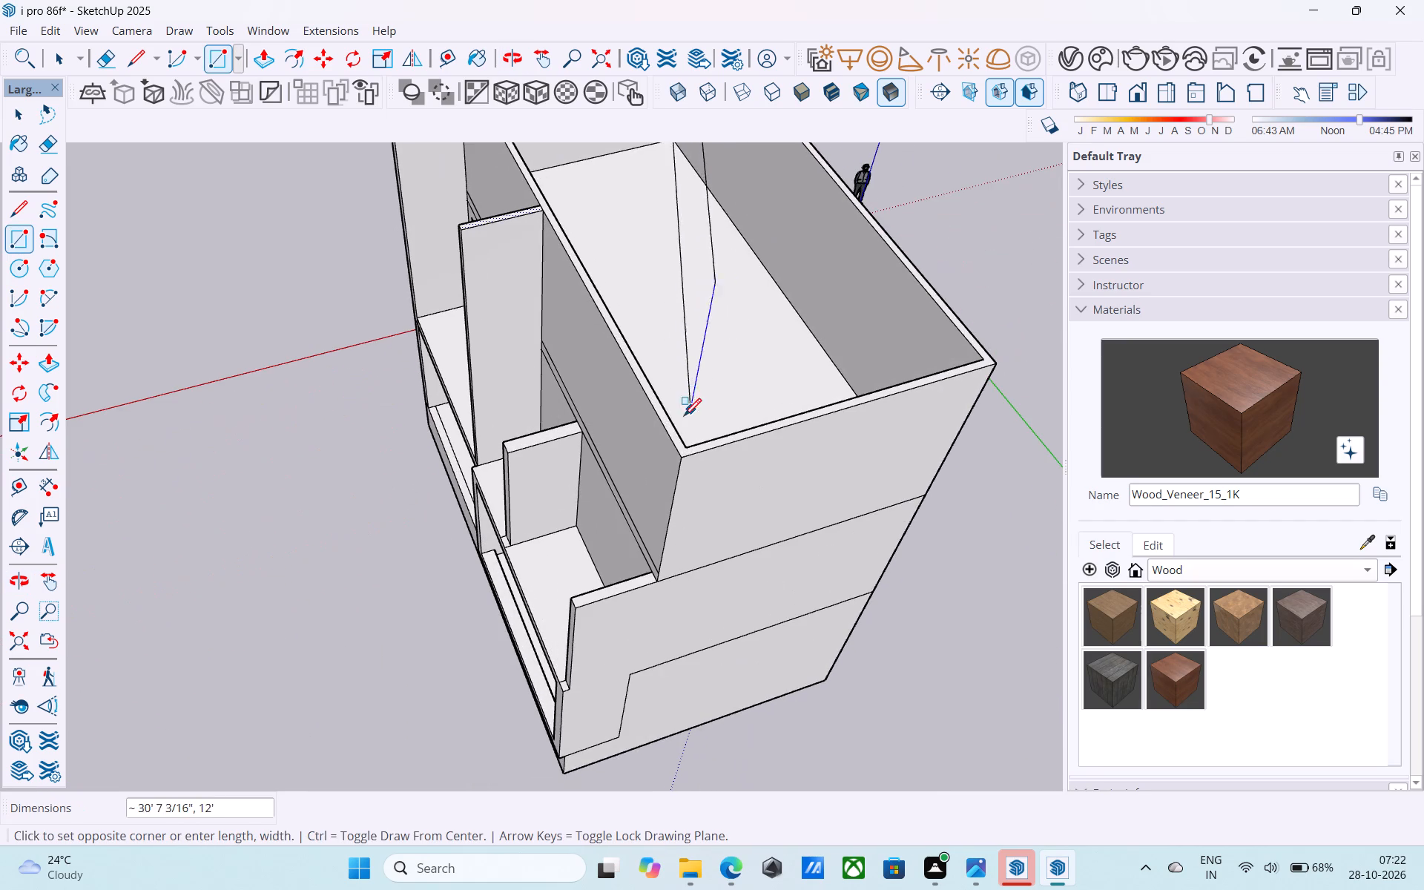
left_click(693, 446)
Reverse the new roof face.
scroll(696, 432, "down", 5)
middle_click_drag(736, 388, 723, 419)
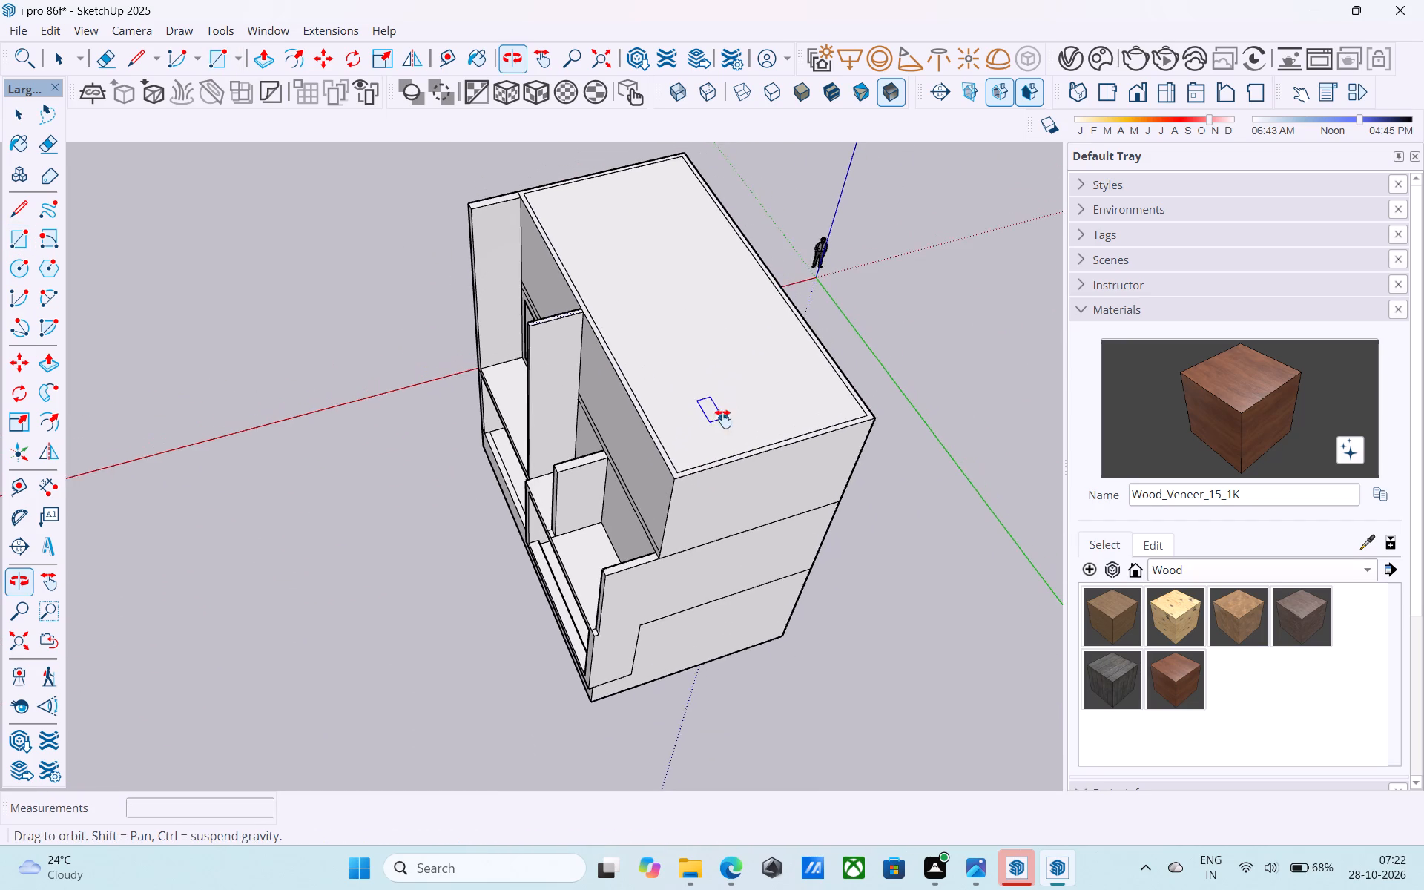
middle_click_drag(723, 419, 731, 405)
key("space")
left_click(733, 393)
right_click(733, 393)
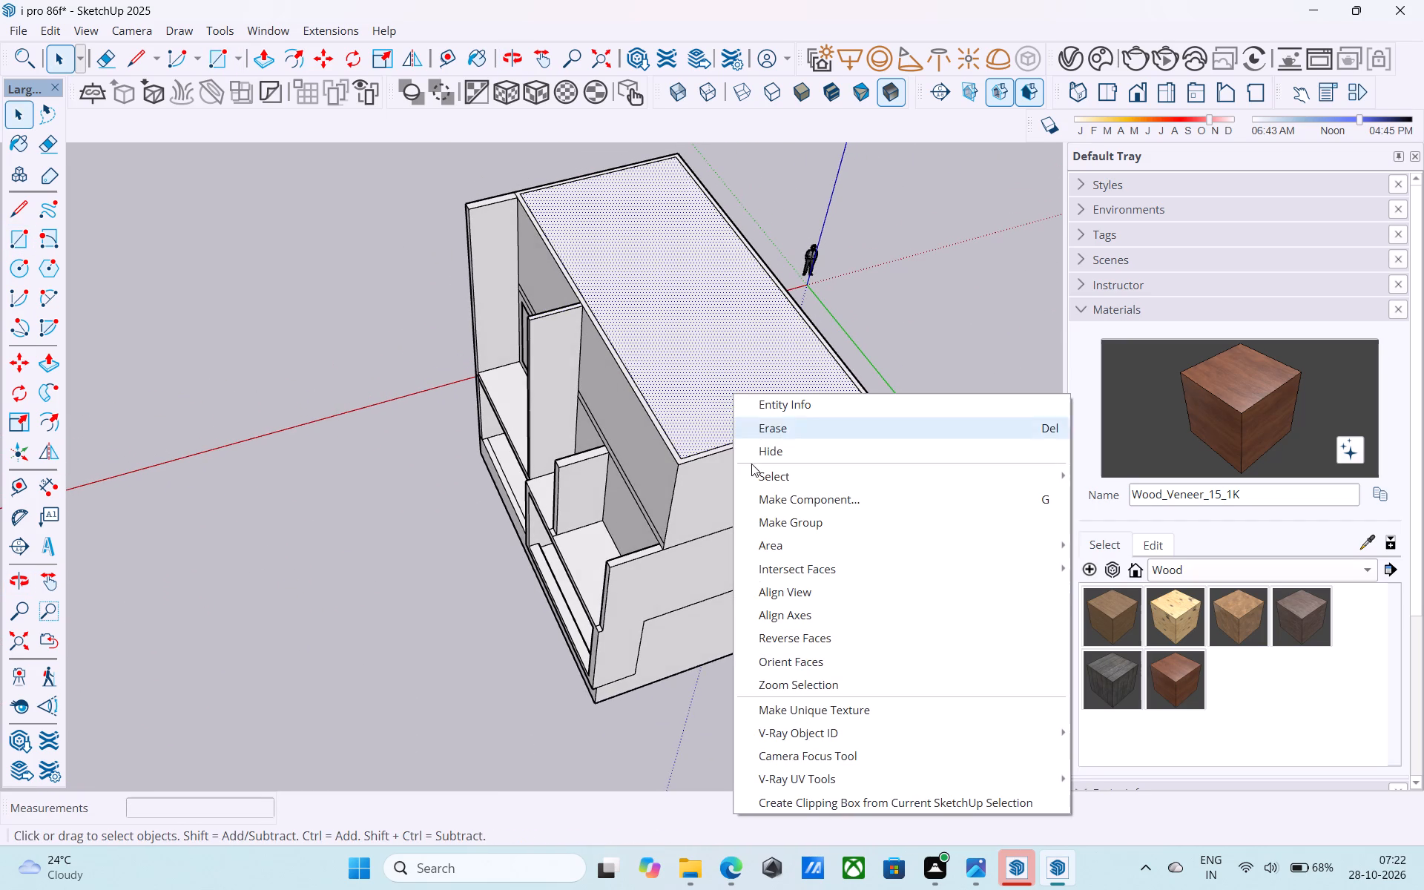
left_click(826, 632)
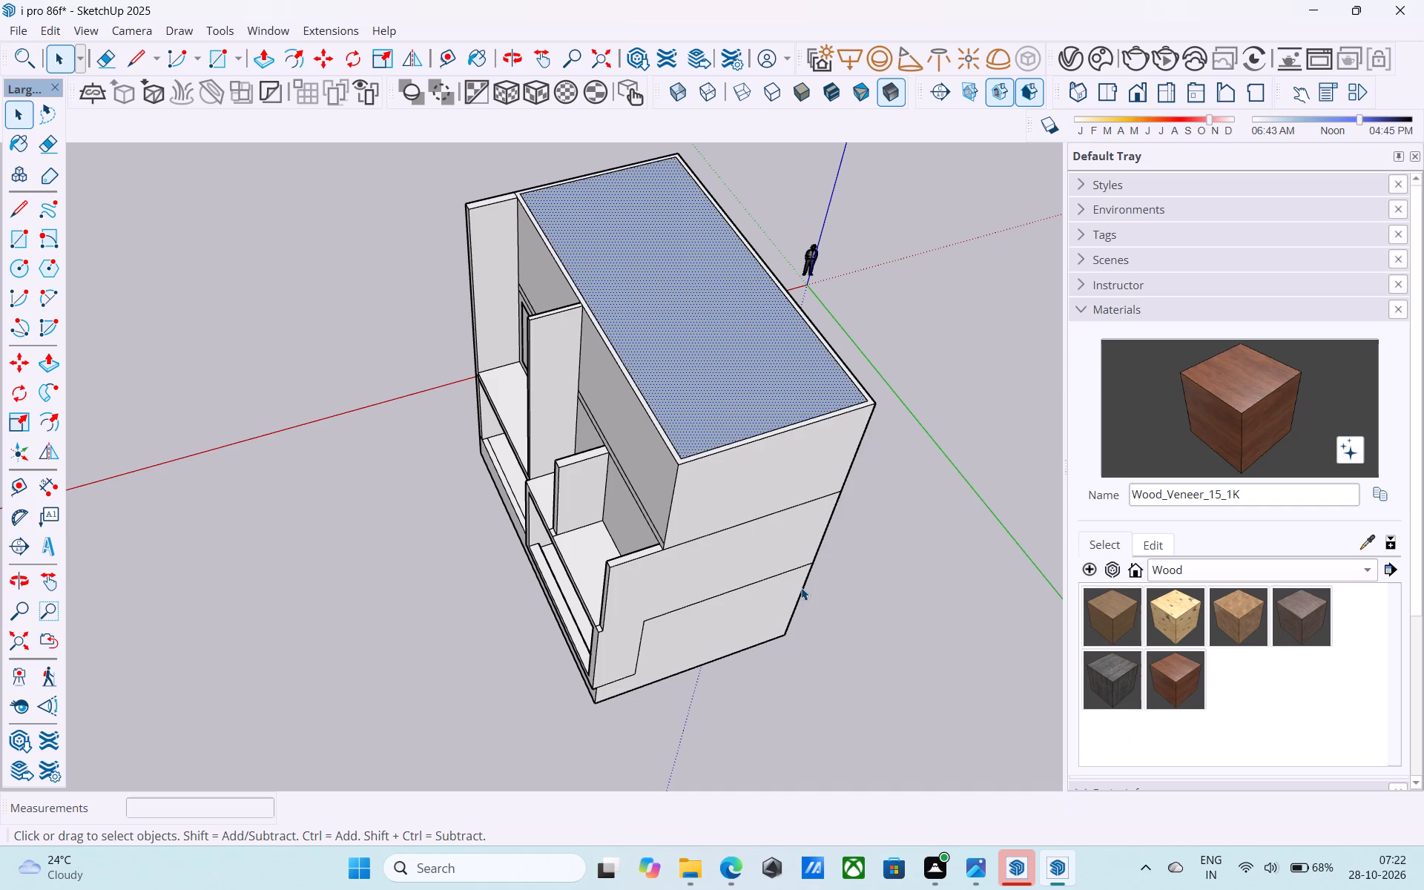
Draw a 1' vertical line upward from a rear inner corner of the roof face.
key("l")
scroll(871, 593, "down", 1)
middle_click_drag(871, 592, 334, 649, "shift")
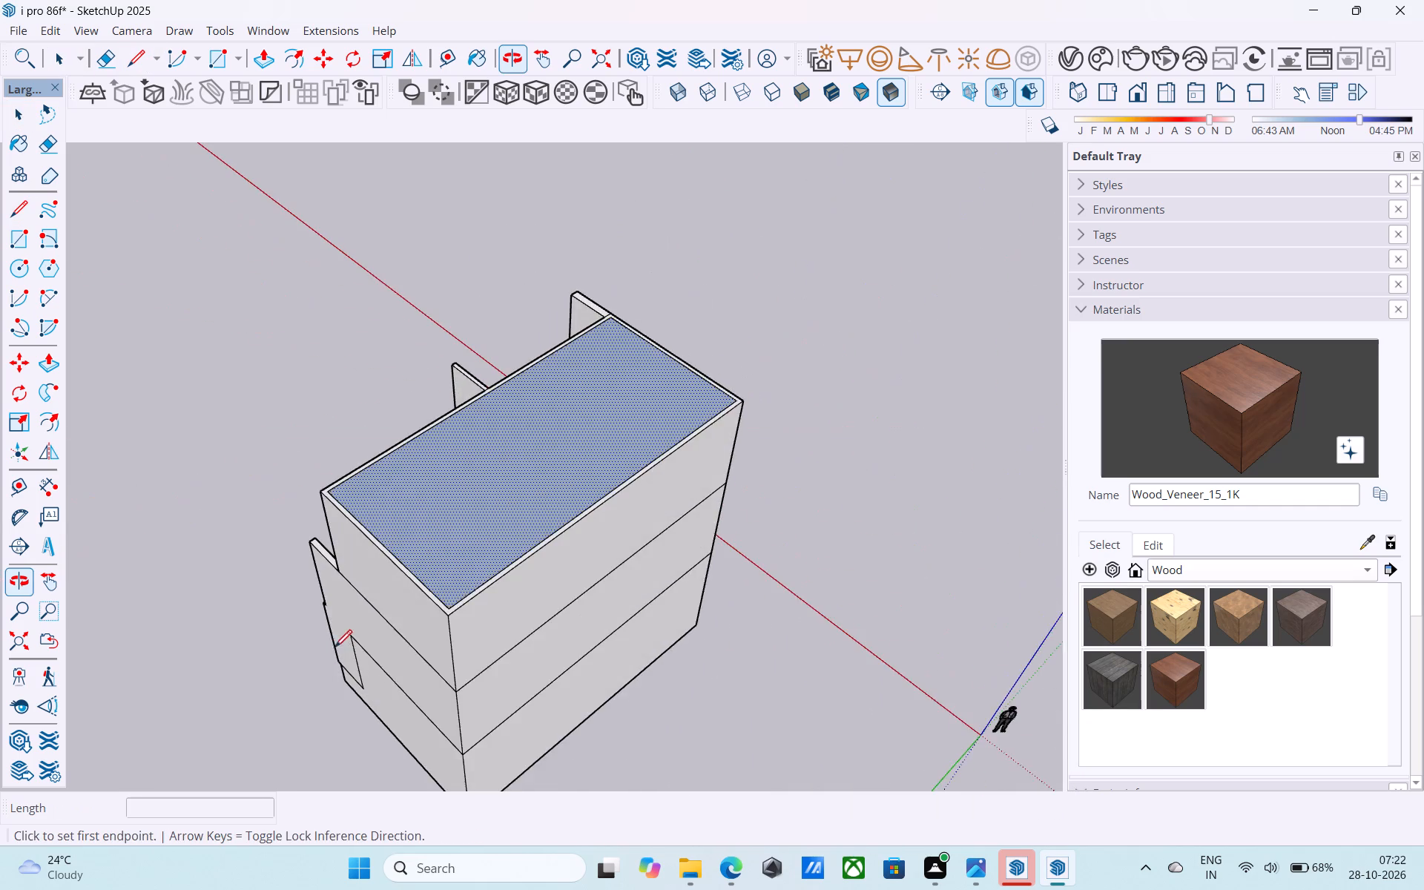
scroll(360, 650, "up", 4)
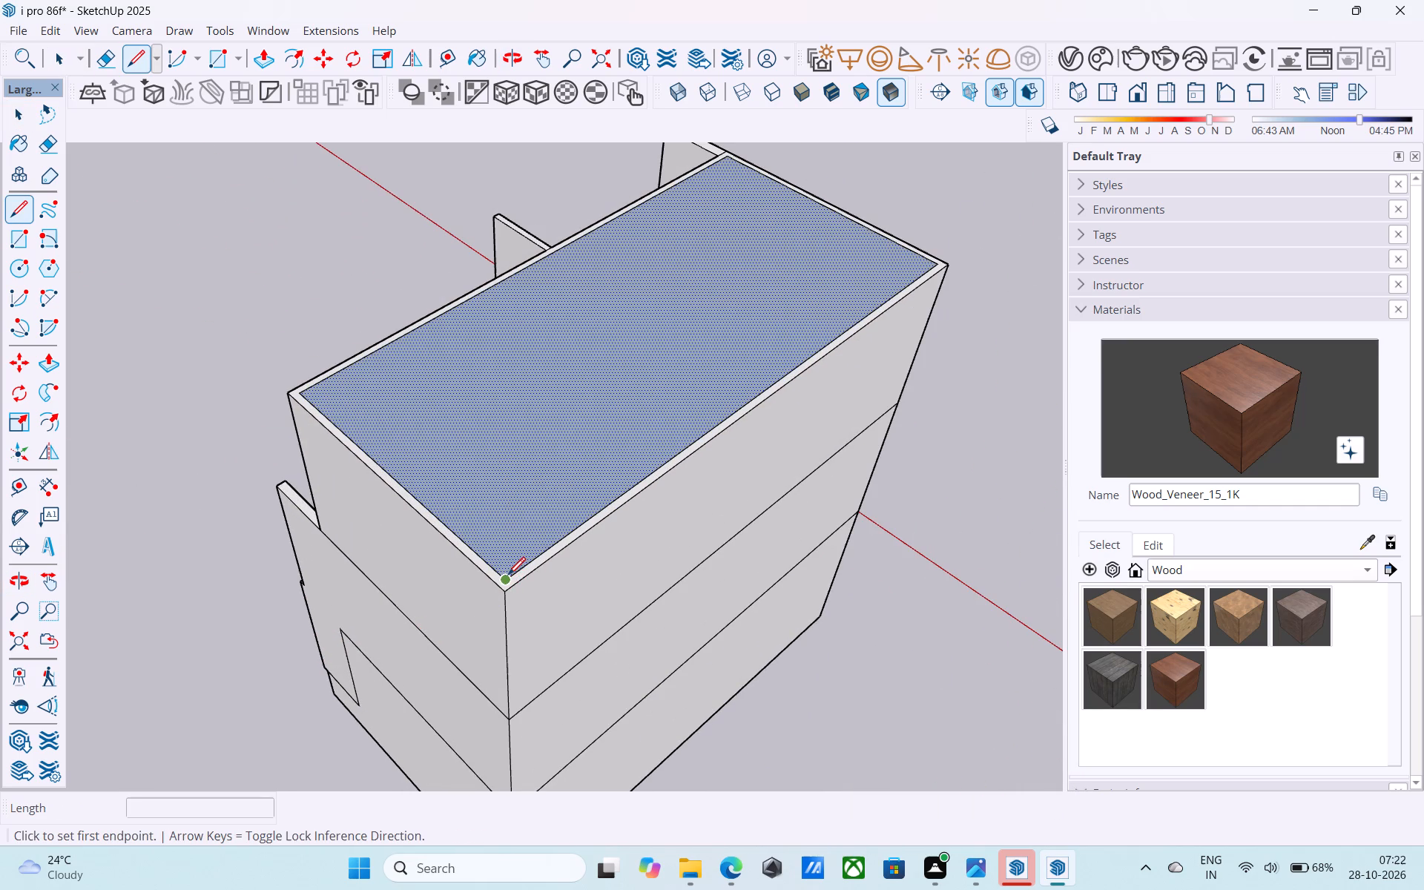
left_click(508, 576)
middle_click_drag(520, 513, 526, 604, "shift")
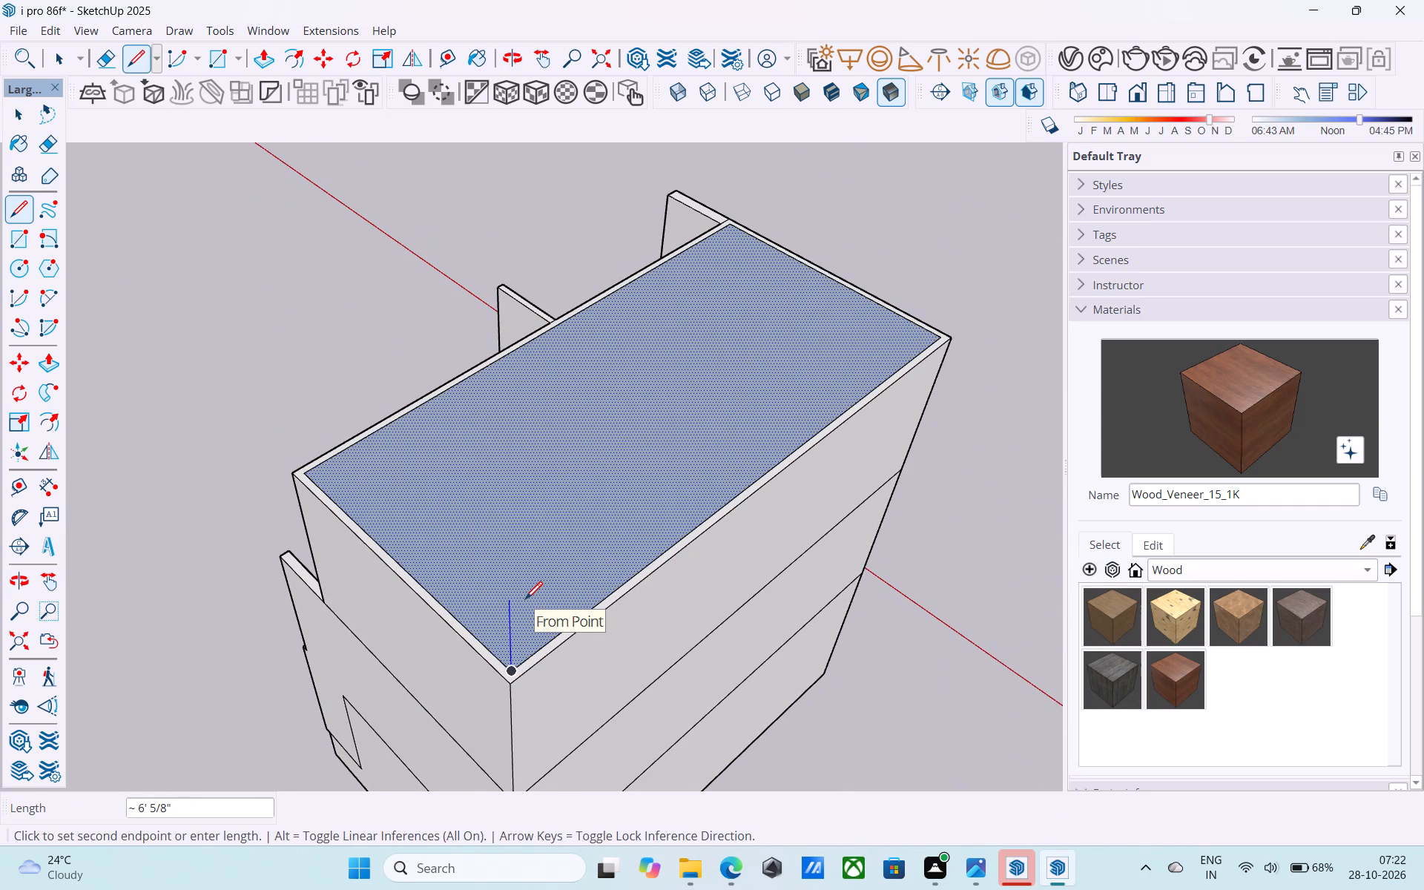
key("1")
key("BackSpace")
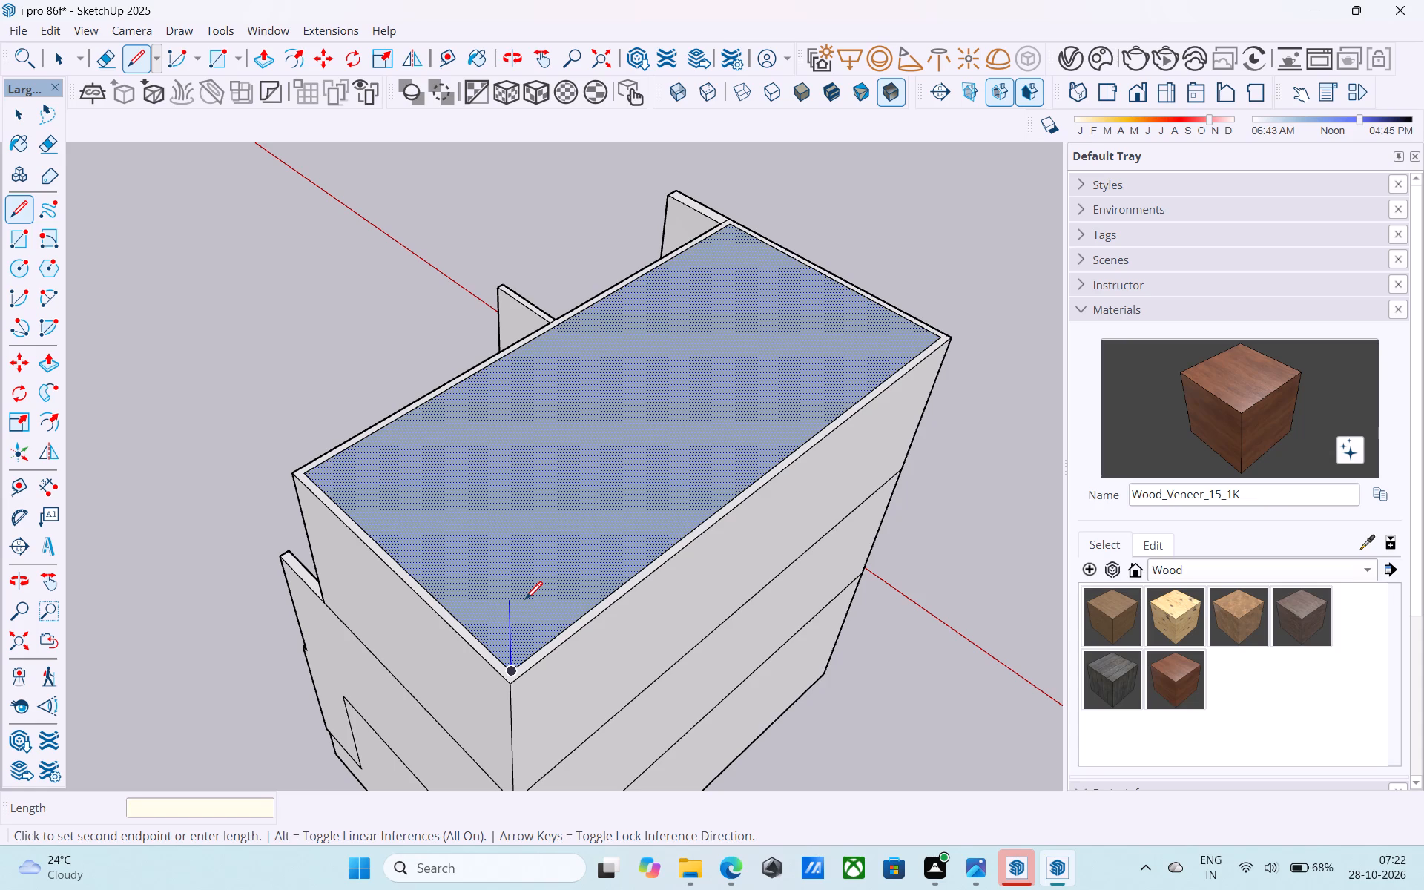
type("1'")
key("Return")
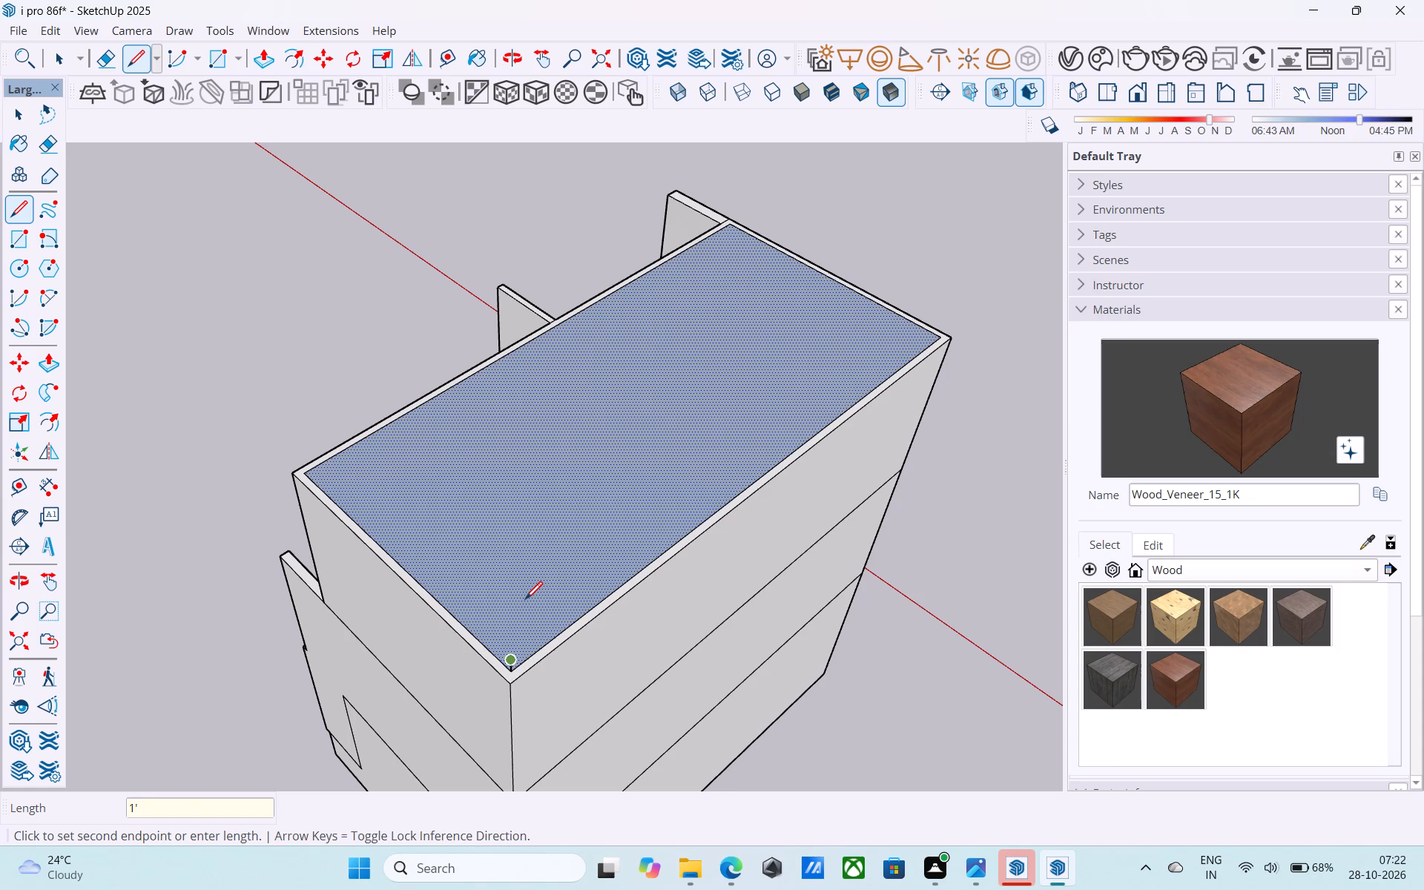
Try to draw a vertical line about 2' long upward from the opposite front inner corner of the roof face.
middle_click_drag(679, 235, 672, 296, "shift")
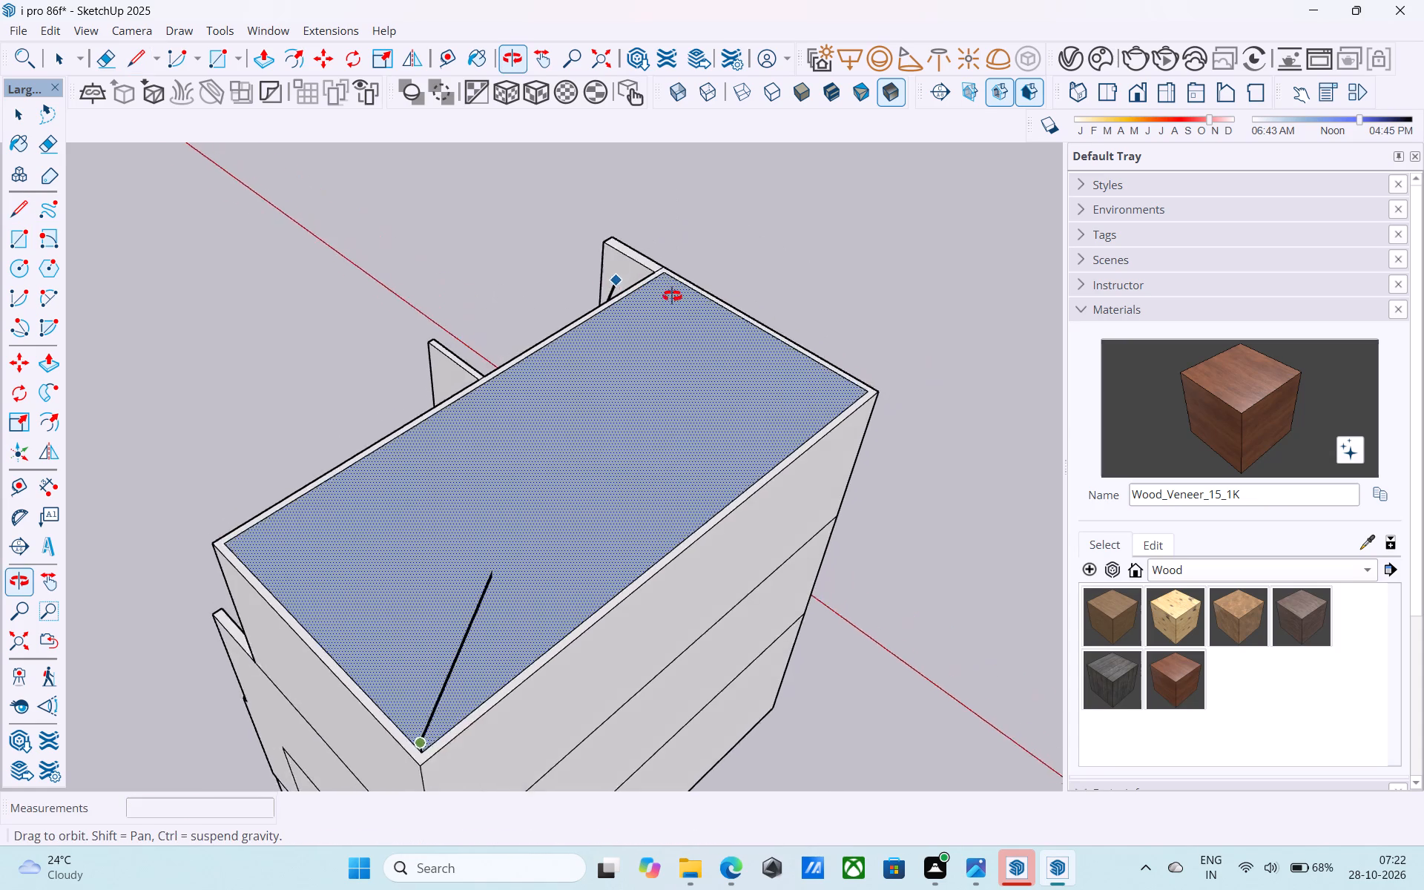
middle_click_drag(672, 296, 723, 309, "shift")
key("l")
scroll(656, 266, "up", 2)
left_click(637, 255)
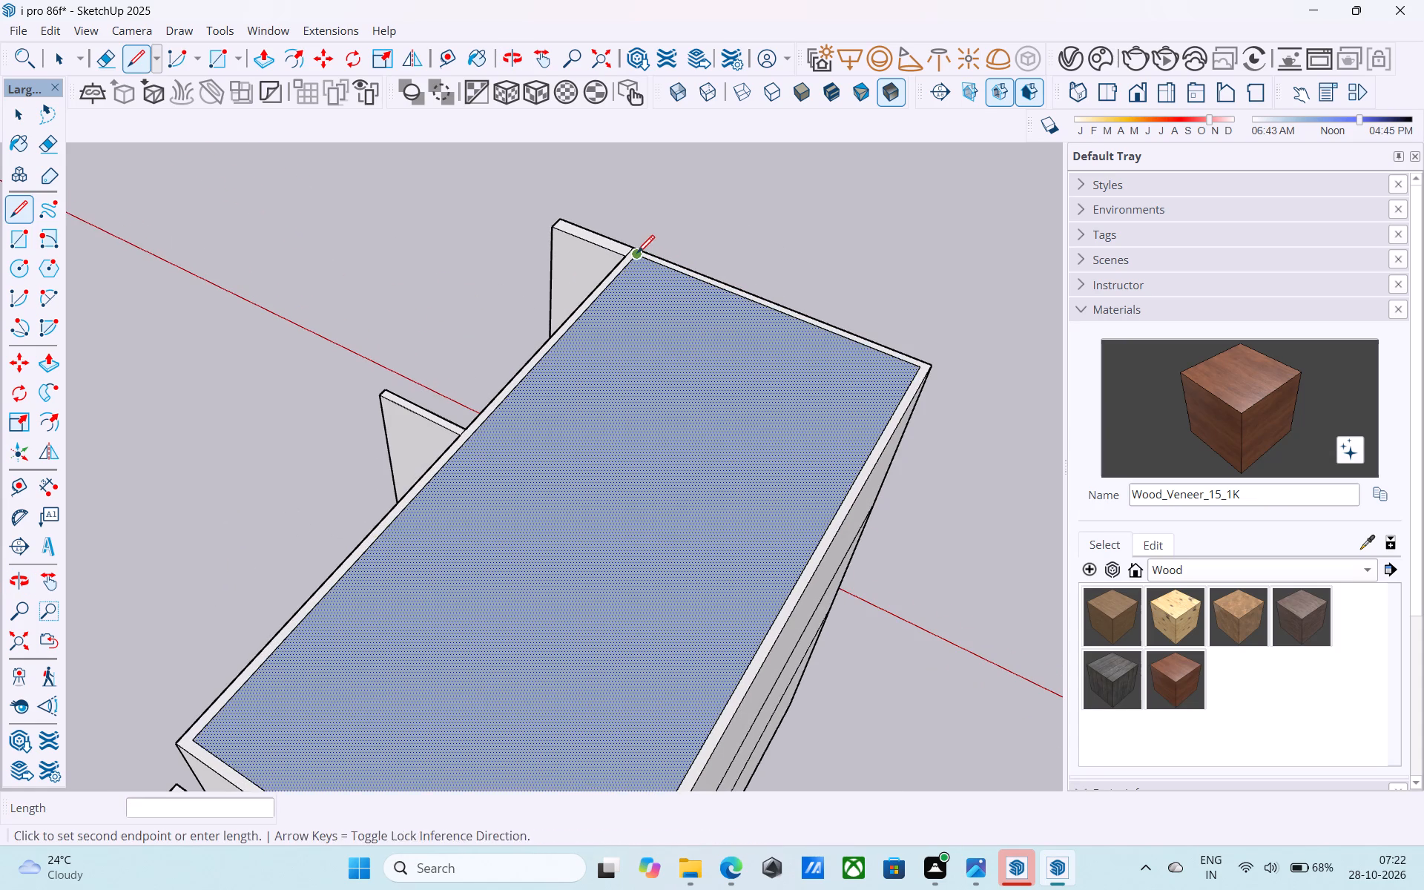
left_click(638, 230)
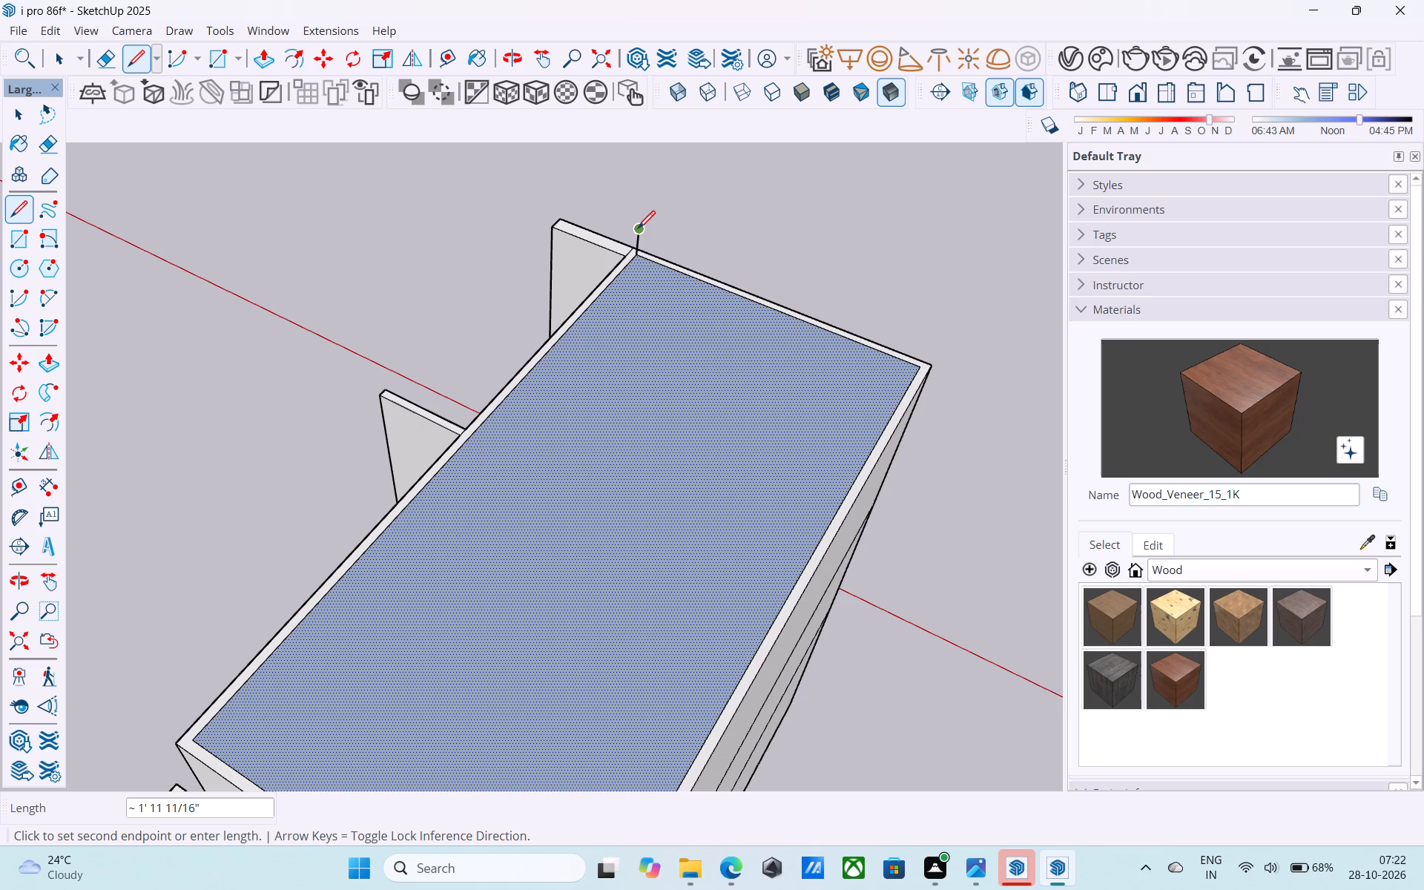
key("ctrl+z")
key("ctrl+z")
Draw a vertical line up from the front inner roof corner and an 18' 6" by 39' rectangle spanning both line tops.
left_click(639, 256)
left_click(645, 236)
key("r")
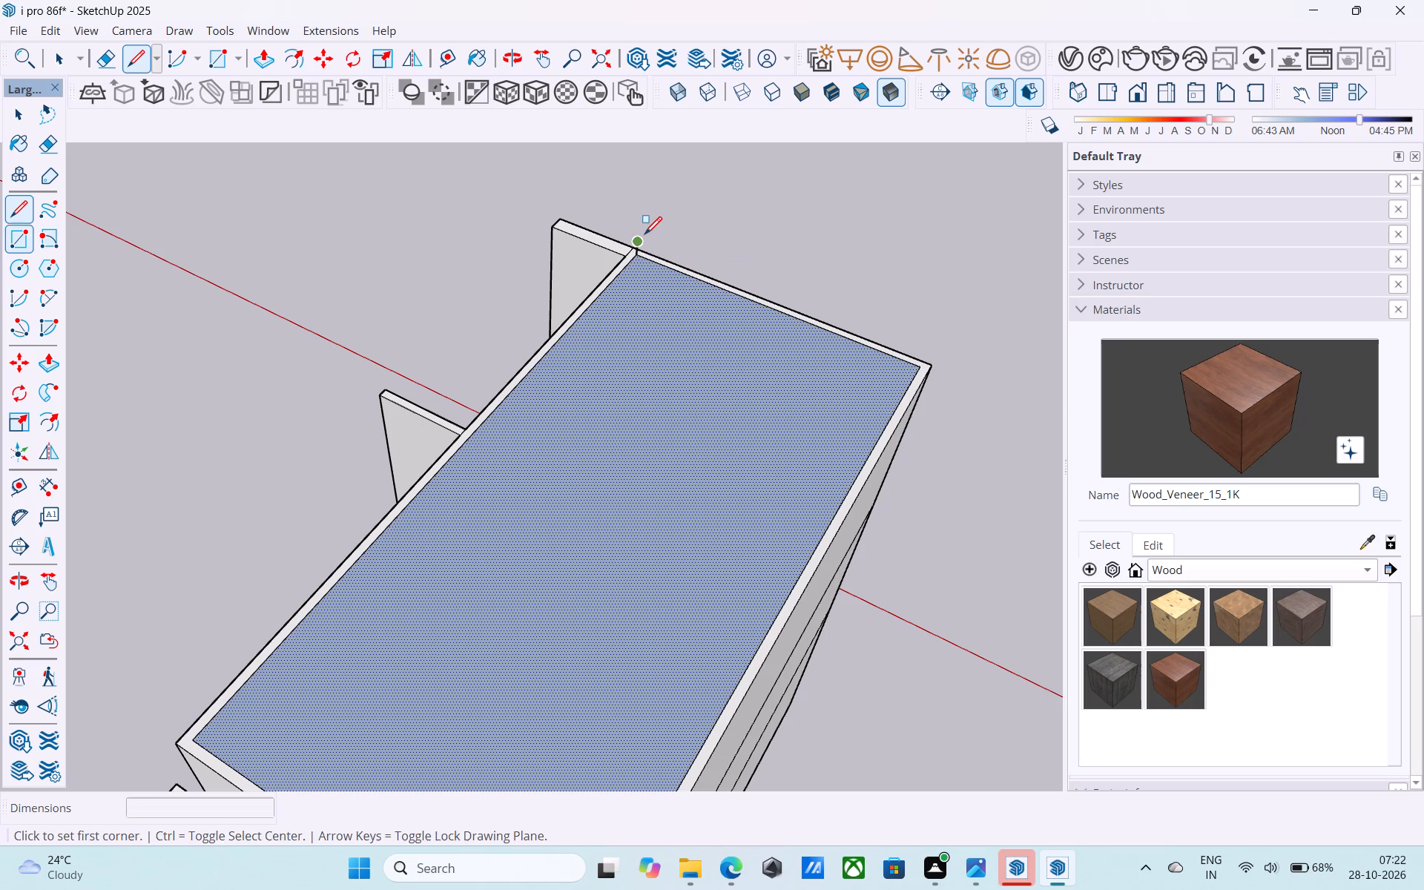
left_click(643, 240)
scroll(655, 459, "down", 3)
middle_click_drag(651, 455, 630, 270, "shift")
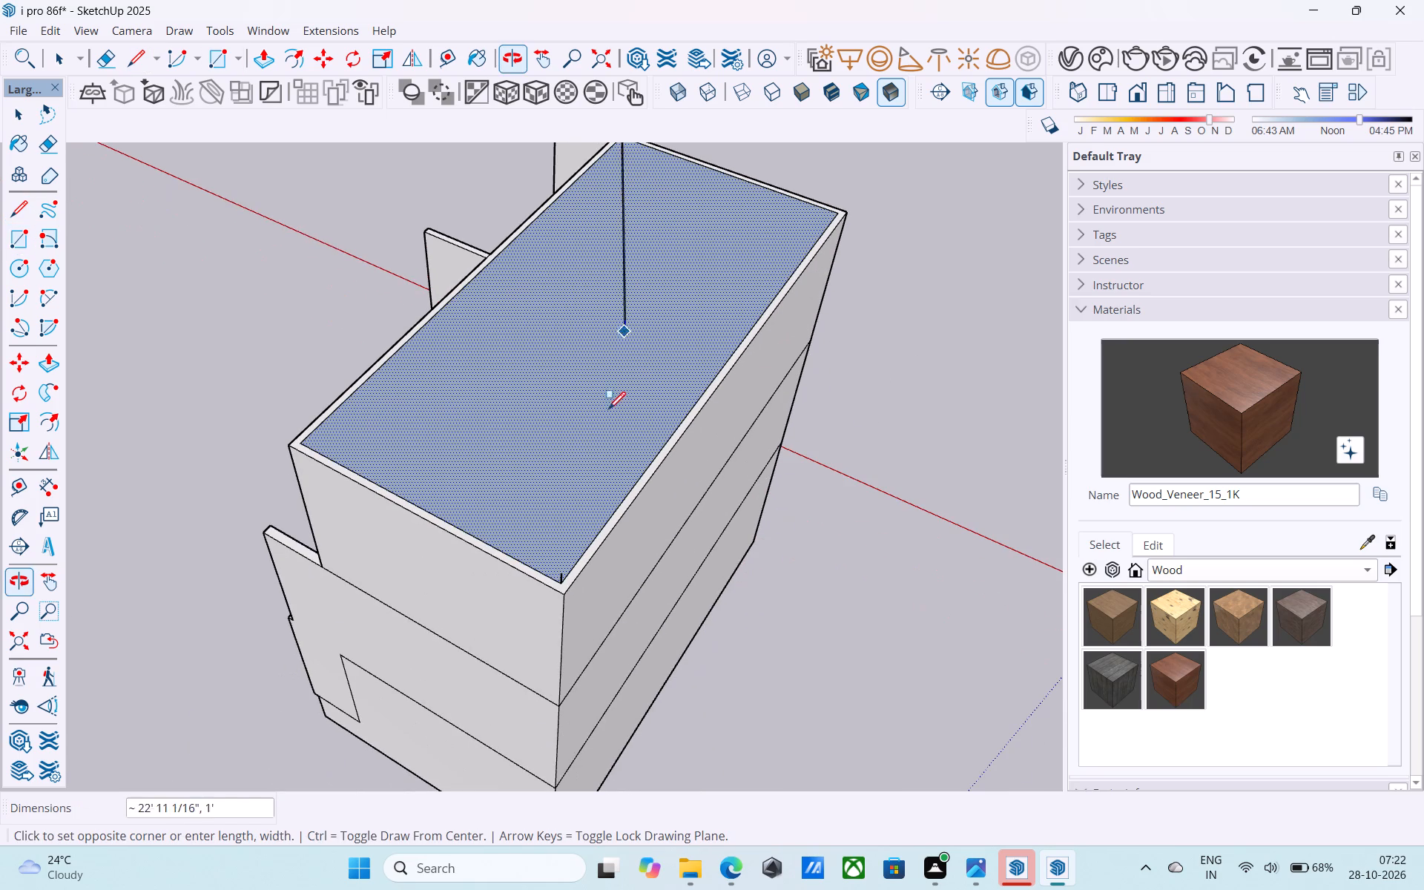
scroll(571, 578, "up", 4)
left_click(561, 578)
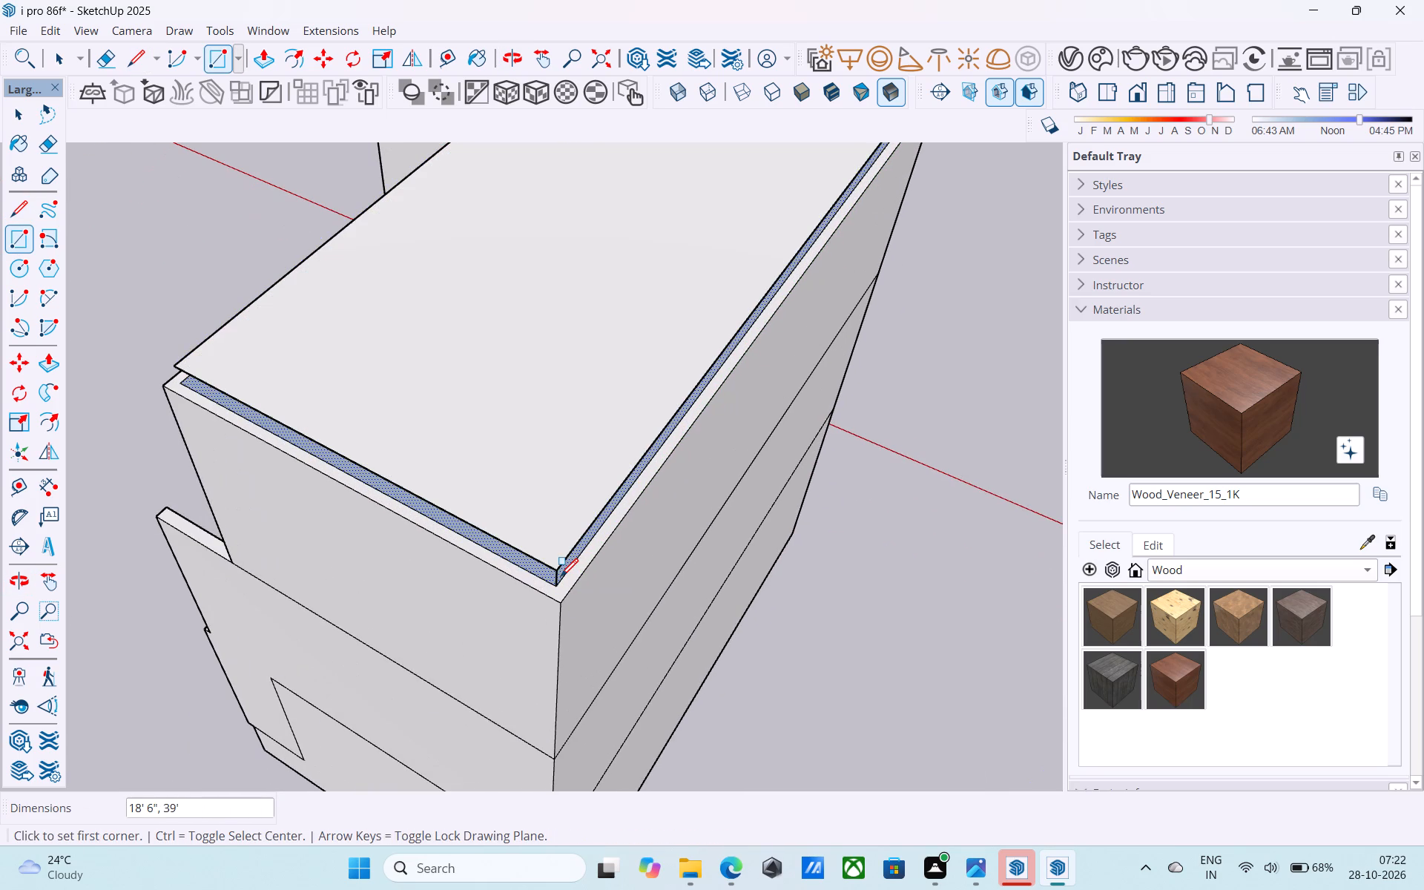
Draw a vertical line joining the roof face and raised rectangle at the other front corner to close two slab sides.
scroll(561, 577, "down", 6)
middle_click_drag(314, 475, 676, 469)
key("l")
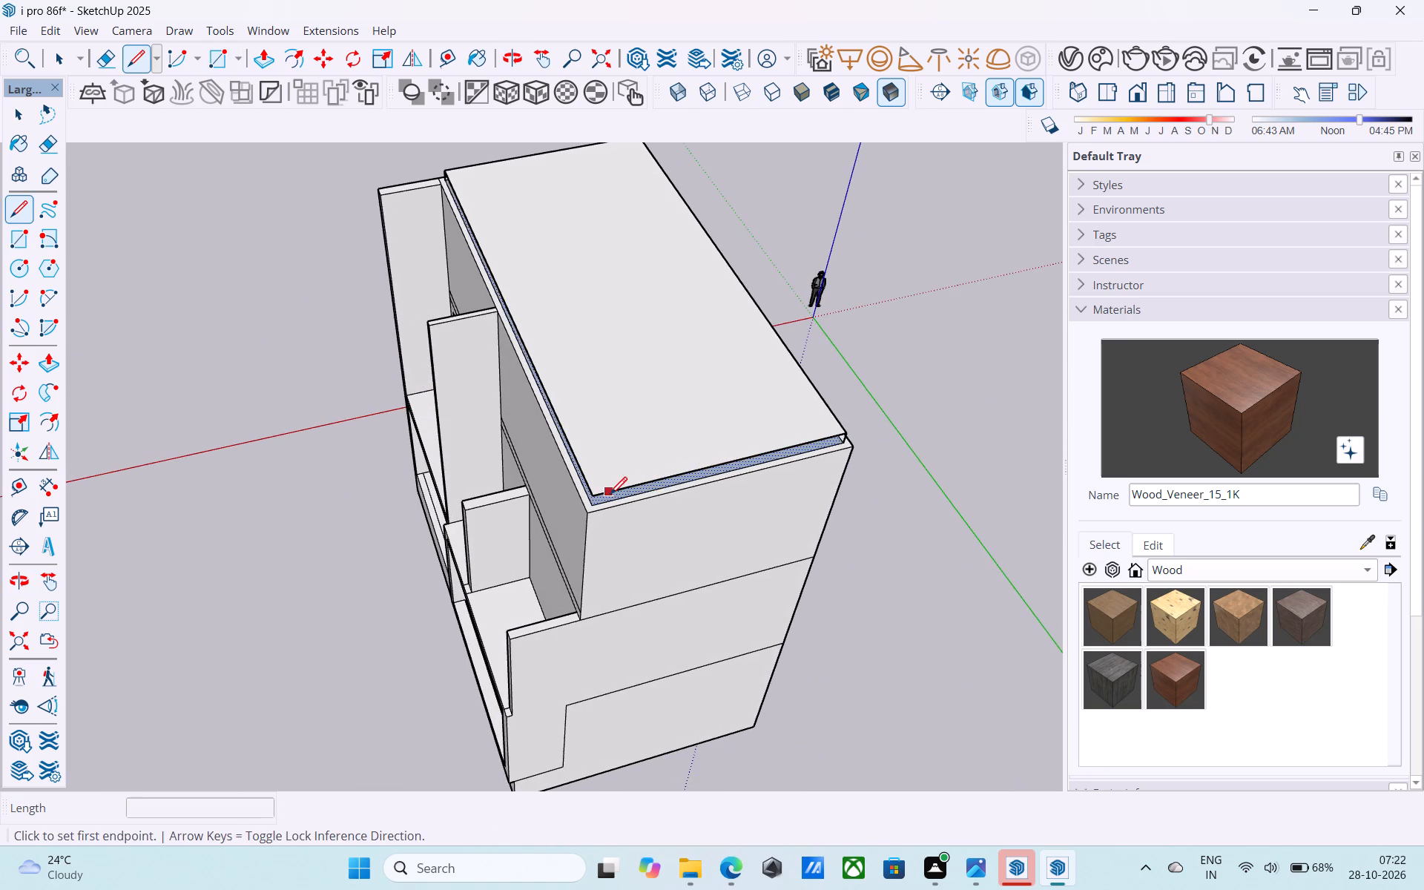
scroll(610, 495, "up", 9)
left_click(587, 508)
left_click(592, 488)
scroll(592, 488, "down", 3)
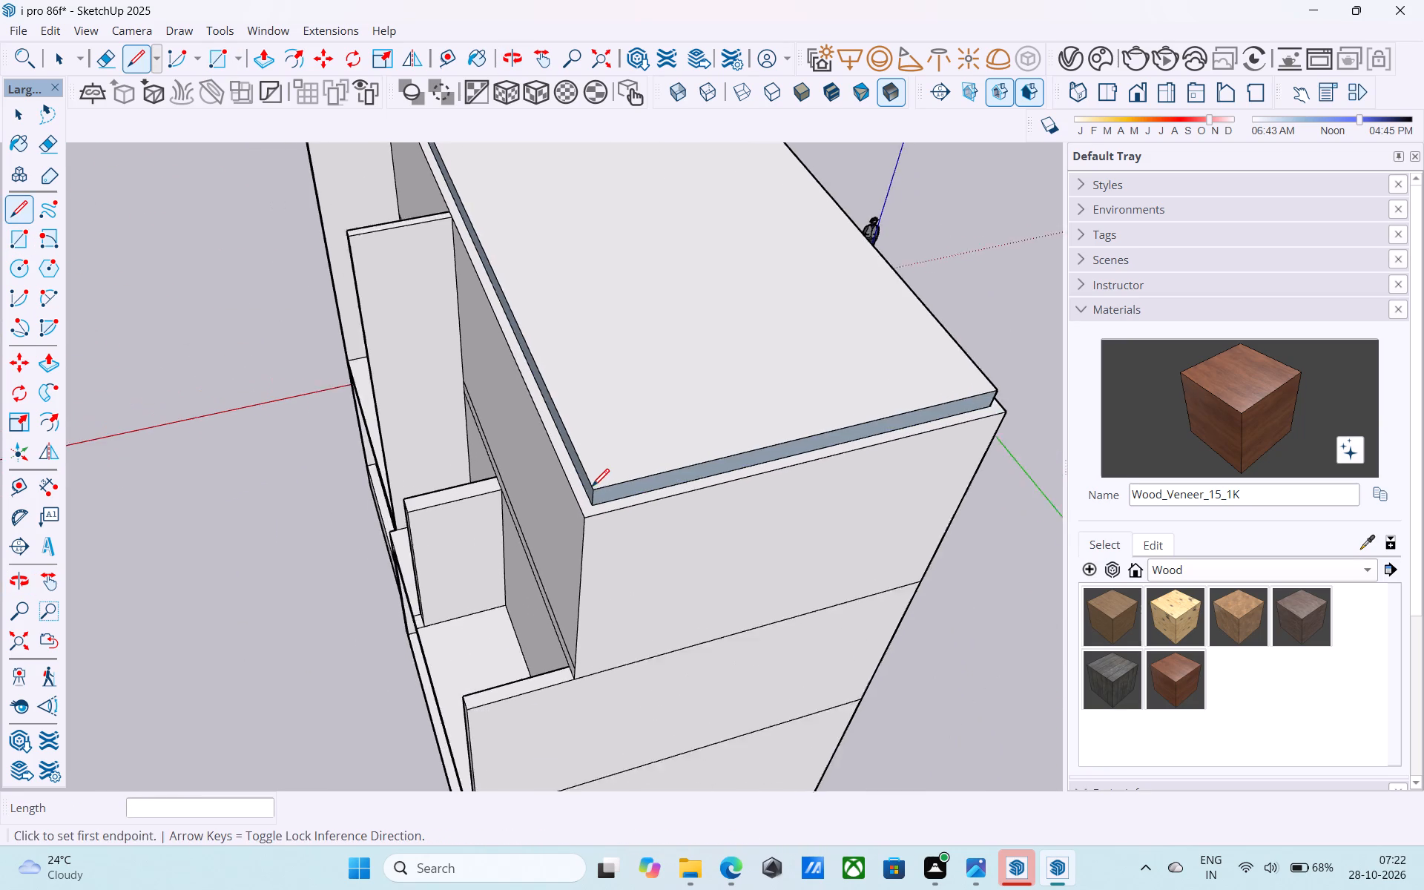
Draw a 1' vertical line at the remaining rear corner of the roof slab to close its last two sides.
scroll(592, 488, "down", 11)
middle_click_drag(454, 553, 1020, 461)
middle_click_drag(441, 459, 943, 461)
scroll(354, 433, "up", 4)
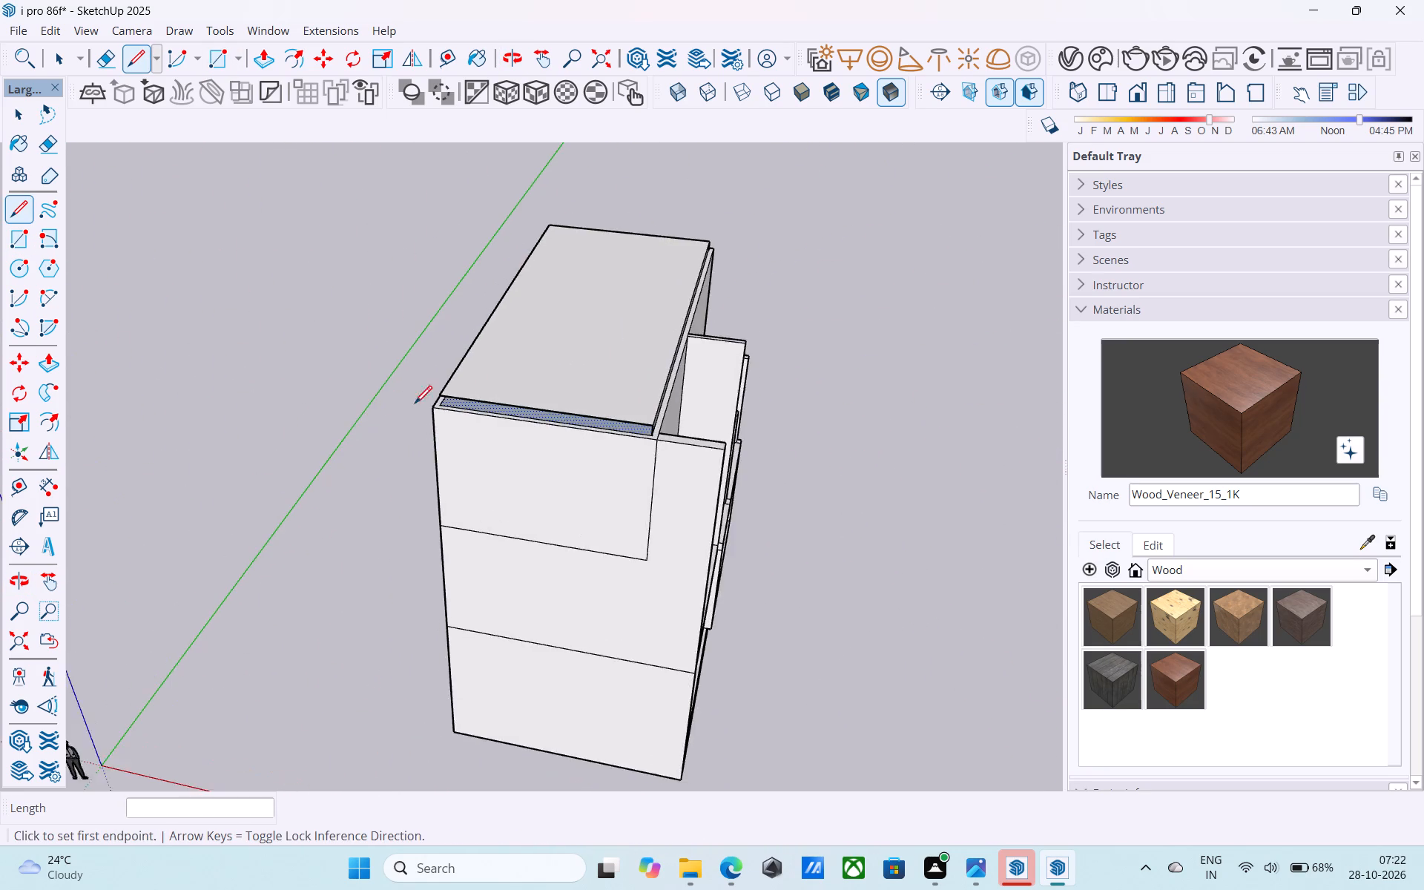
scroll(415, 405, "up", 10)
middle_click_drag(432, 413, 658, 409)
scroll(688, 406, "down", 1)
middle_click_drag(688, 403, 619, 584)
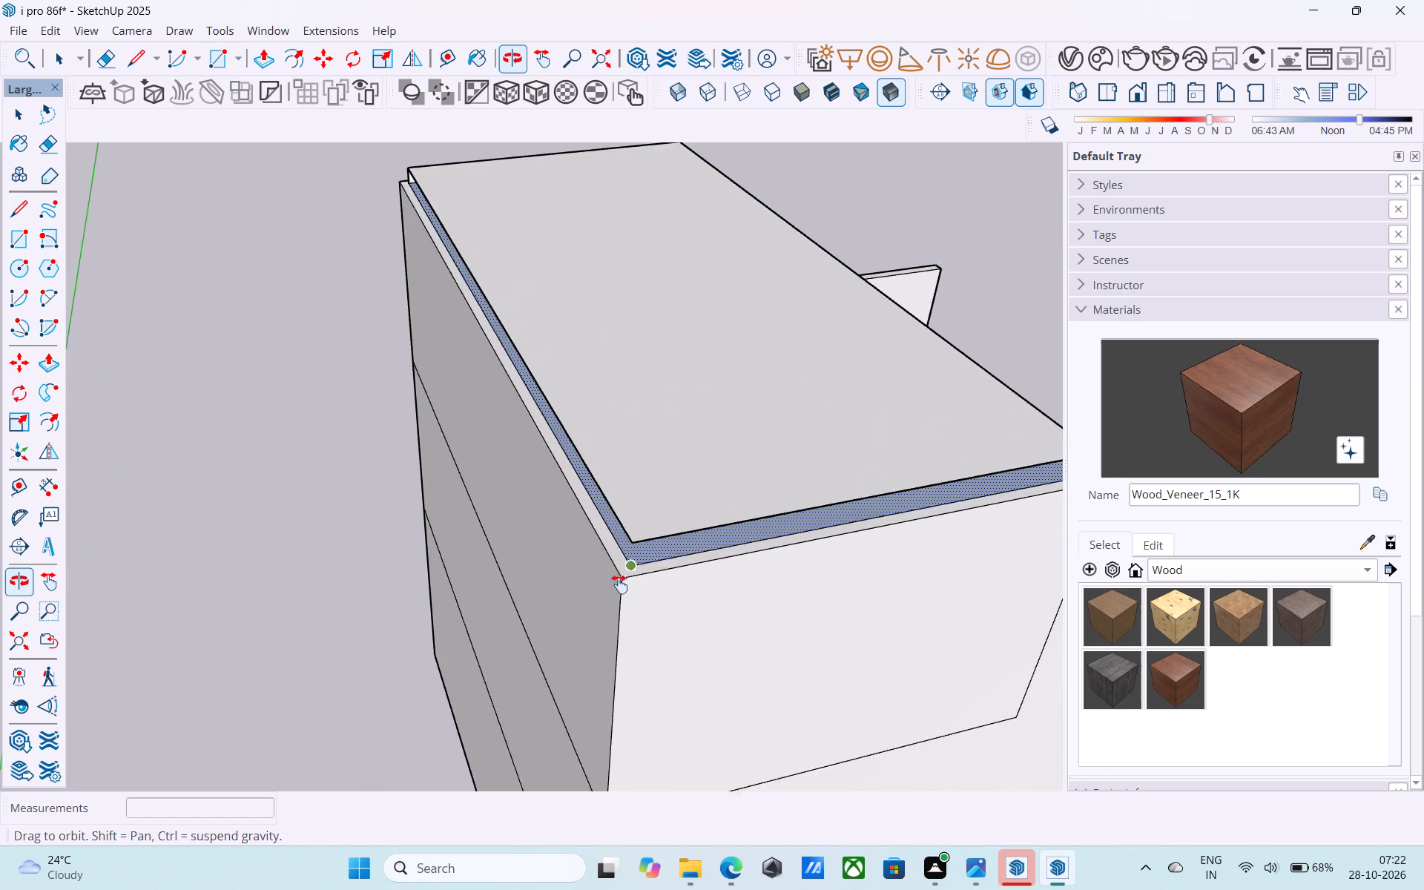
middle_click_drag(619, 584, 610, 587)
scroll(615, 582, "up", 4)
left_click(609, 560)
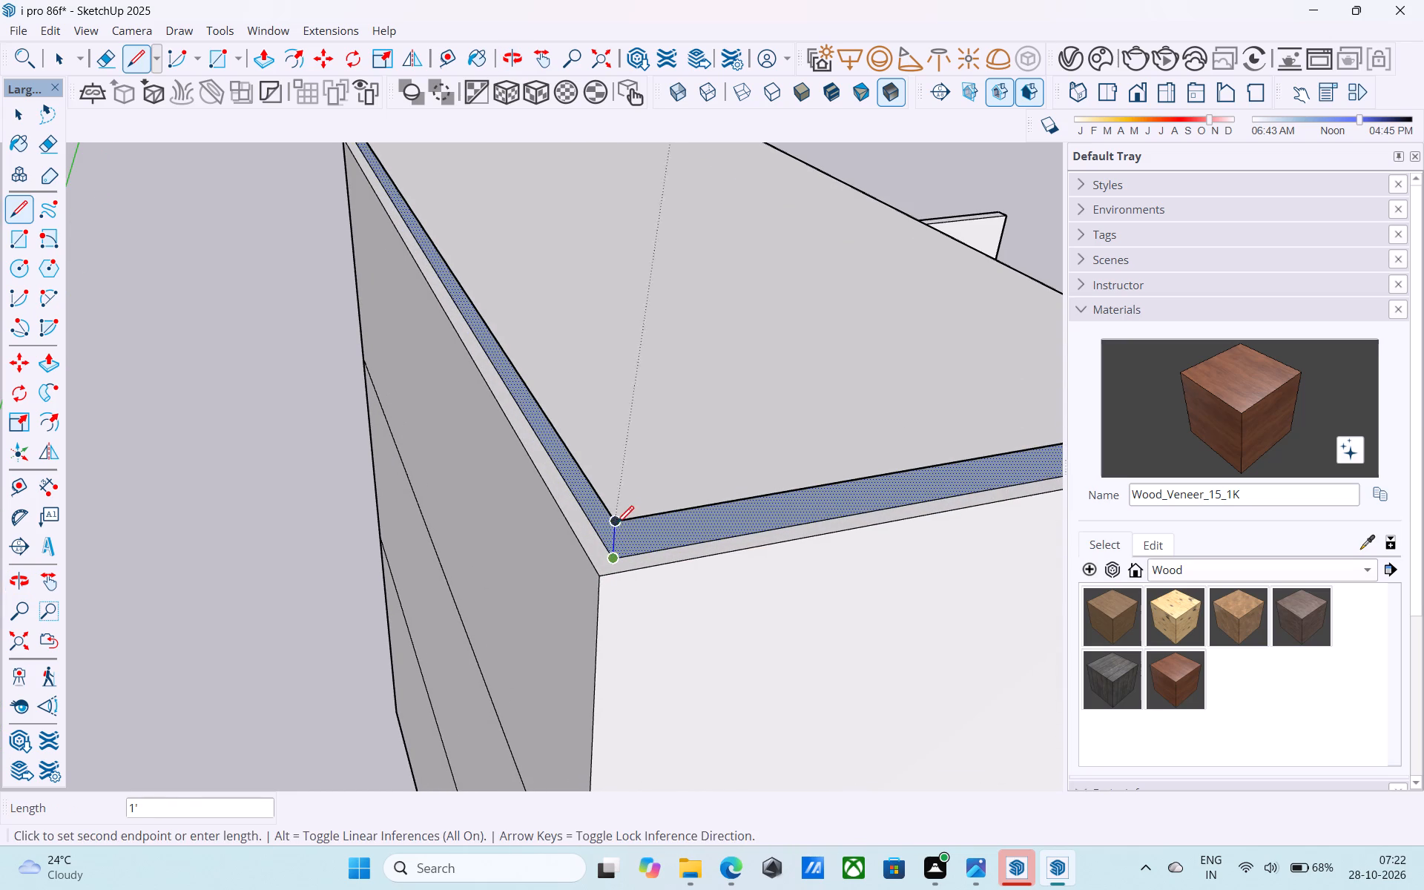
left_click(617, 519)
Reverse the roof slab's rear face and the adjoining end face above the extended end wall.
scroll(291, 546, "down", 7)
middle_click_drag(302, 538, 400, 467)
scroll(570, 468, "up", 5)
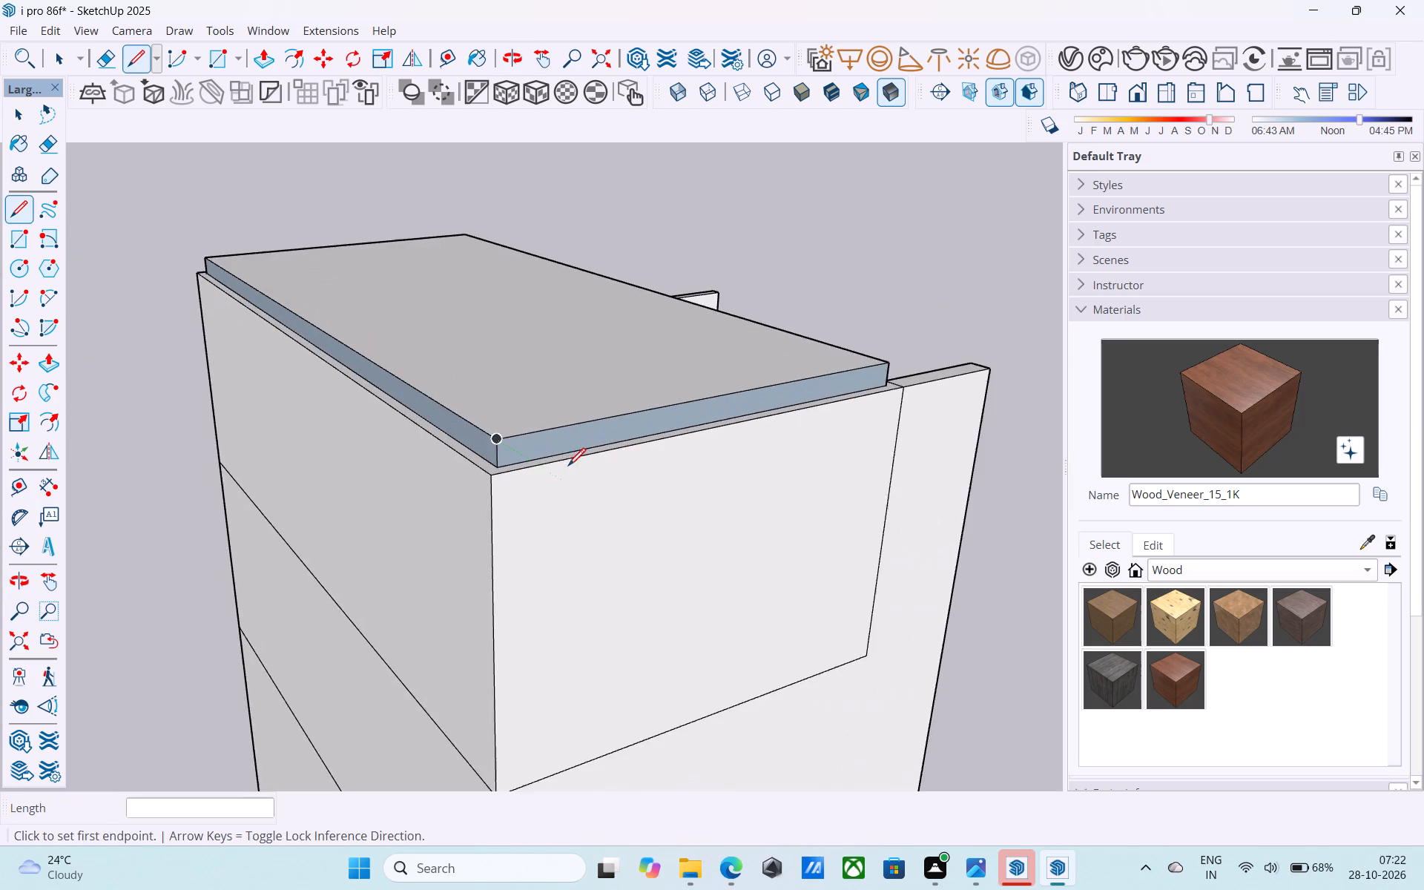
key("space")
scroll(537, 460, "up", 4)
left_click(519, 448)
right_click(519, 448)
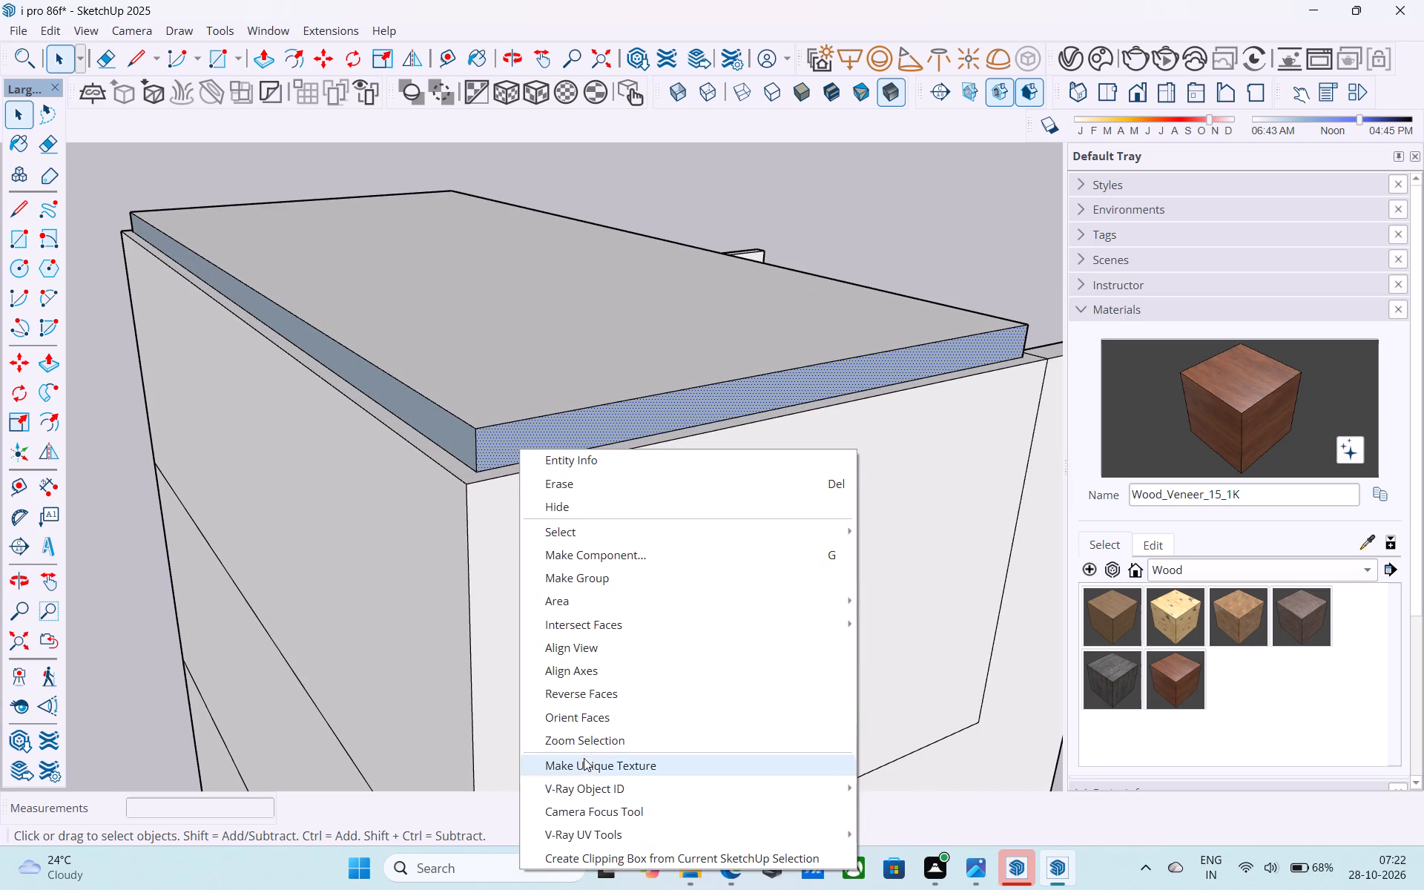
left_click(605, 688)
left_click(456, 443)
right_click(456, 443)
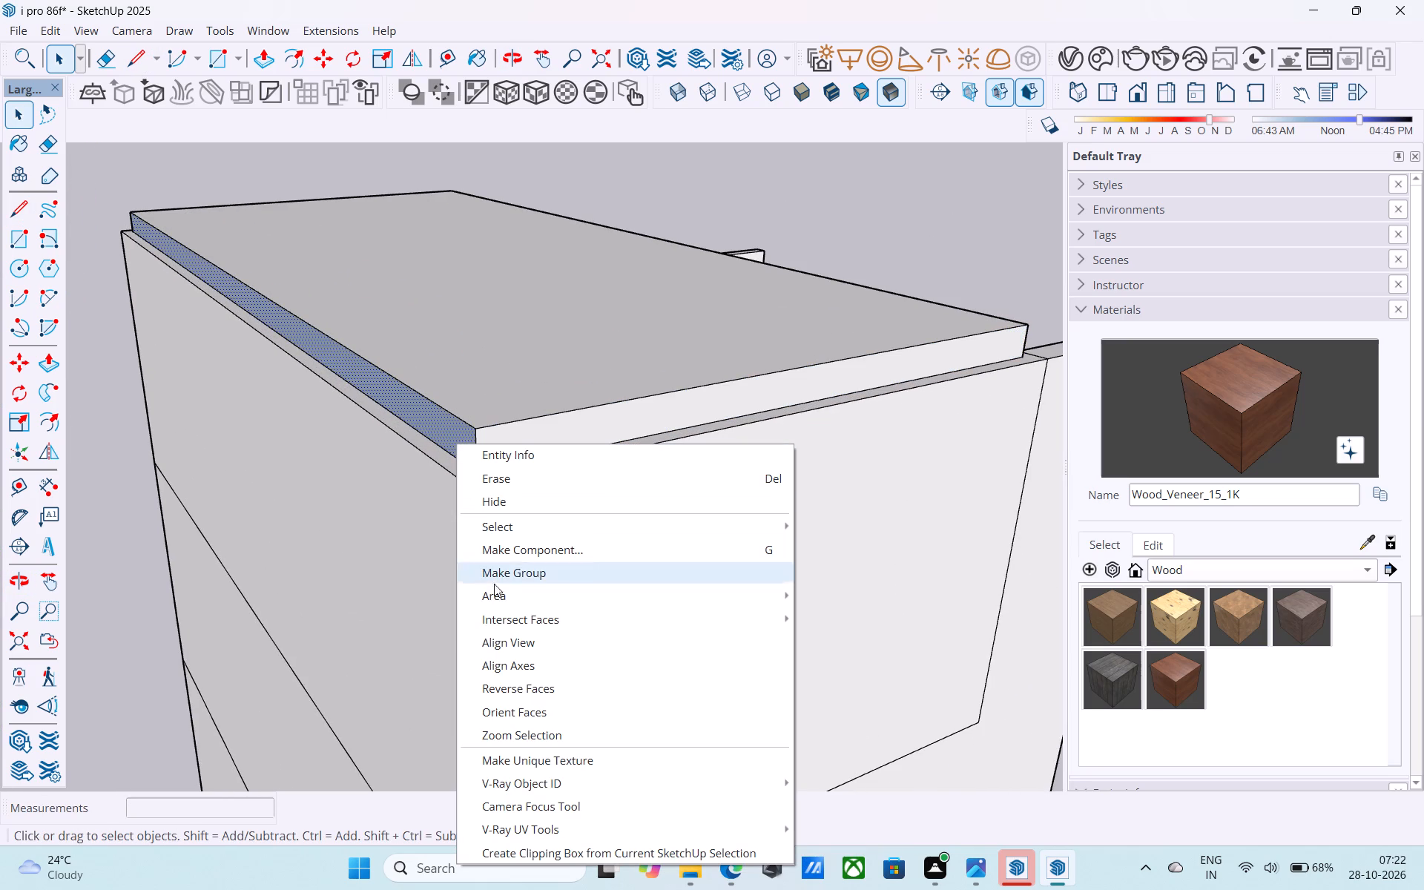
left_click(510, 690)
Reverse the roof slab's front face and its opposite end face.
scroll(510, 673, "down", 5)
middle_click_drag(510, 673, 0, 672)
middle_click_drag(735, 475, 714, 475)
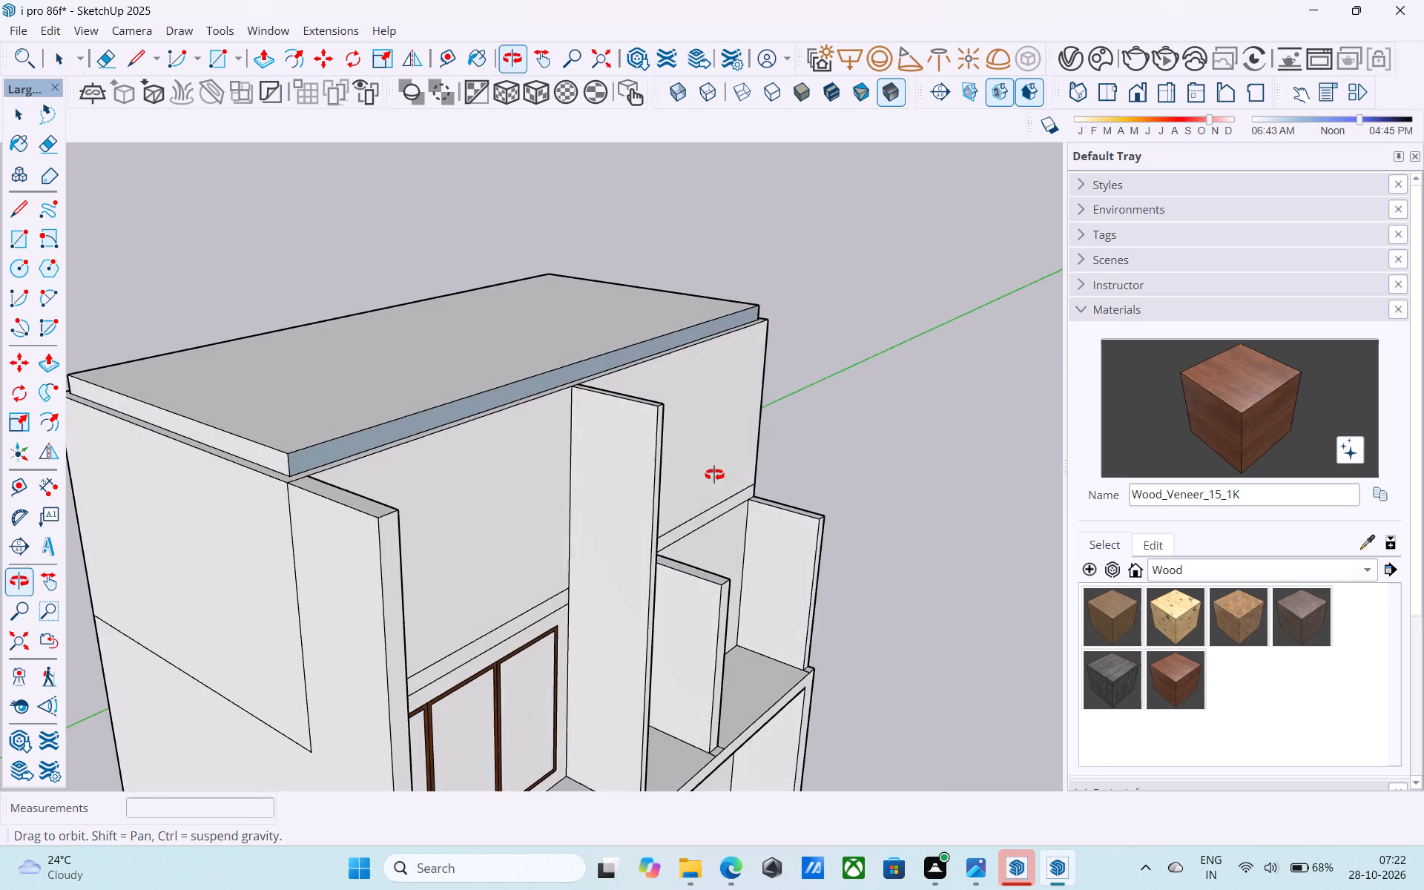
middle_click_drag(714, 475, 131, 494)
middle_click_drag(783, 322, 649, 324)
scroll(637, 380, "up", 6)
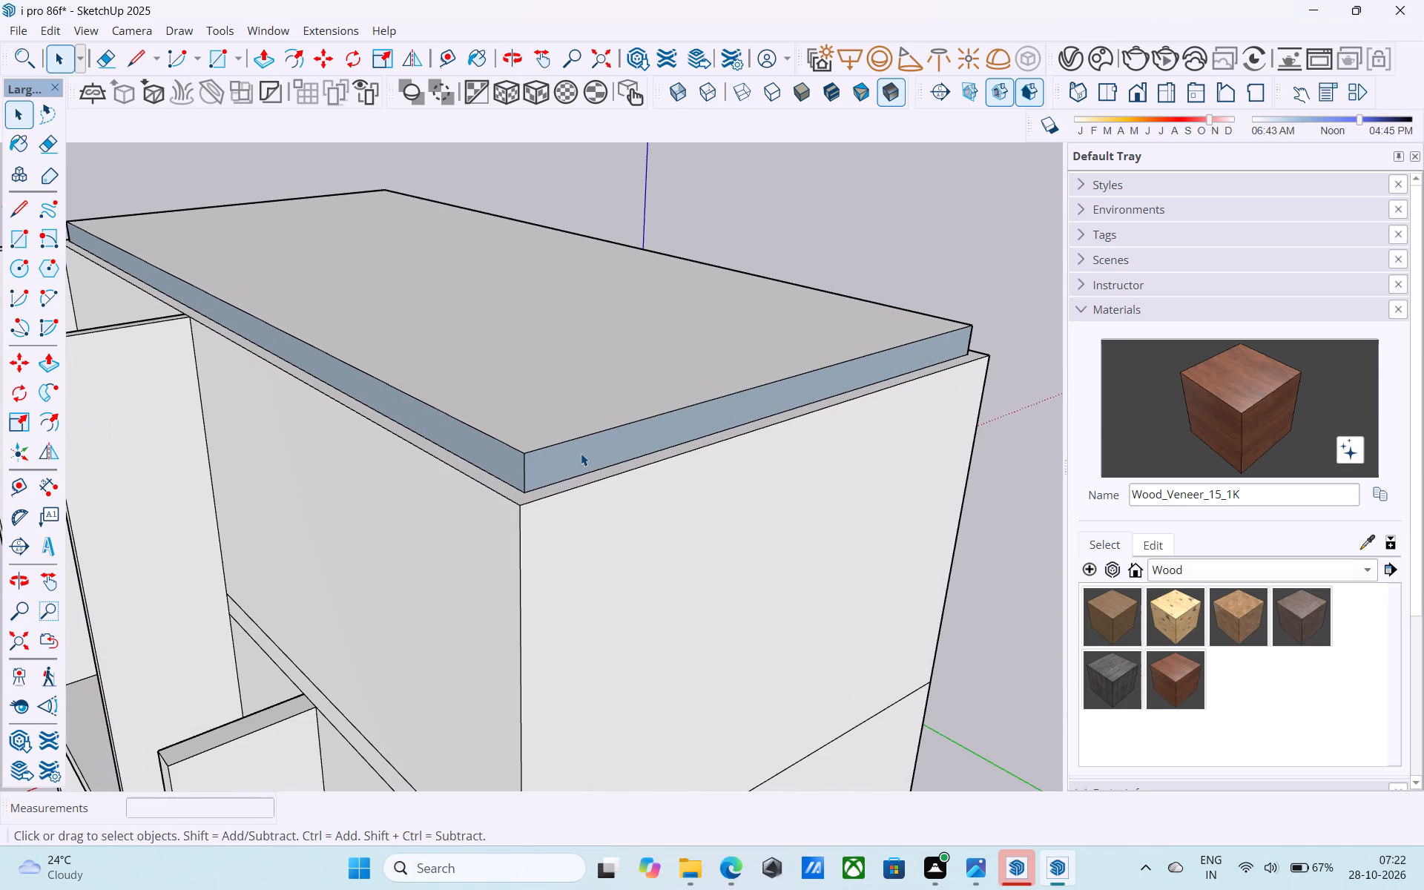
left_click(576, 455)
right_click(576, 455)
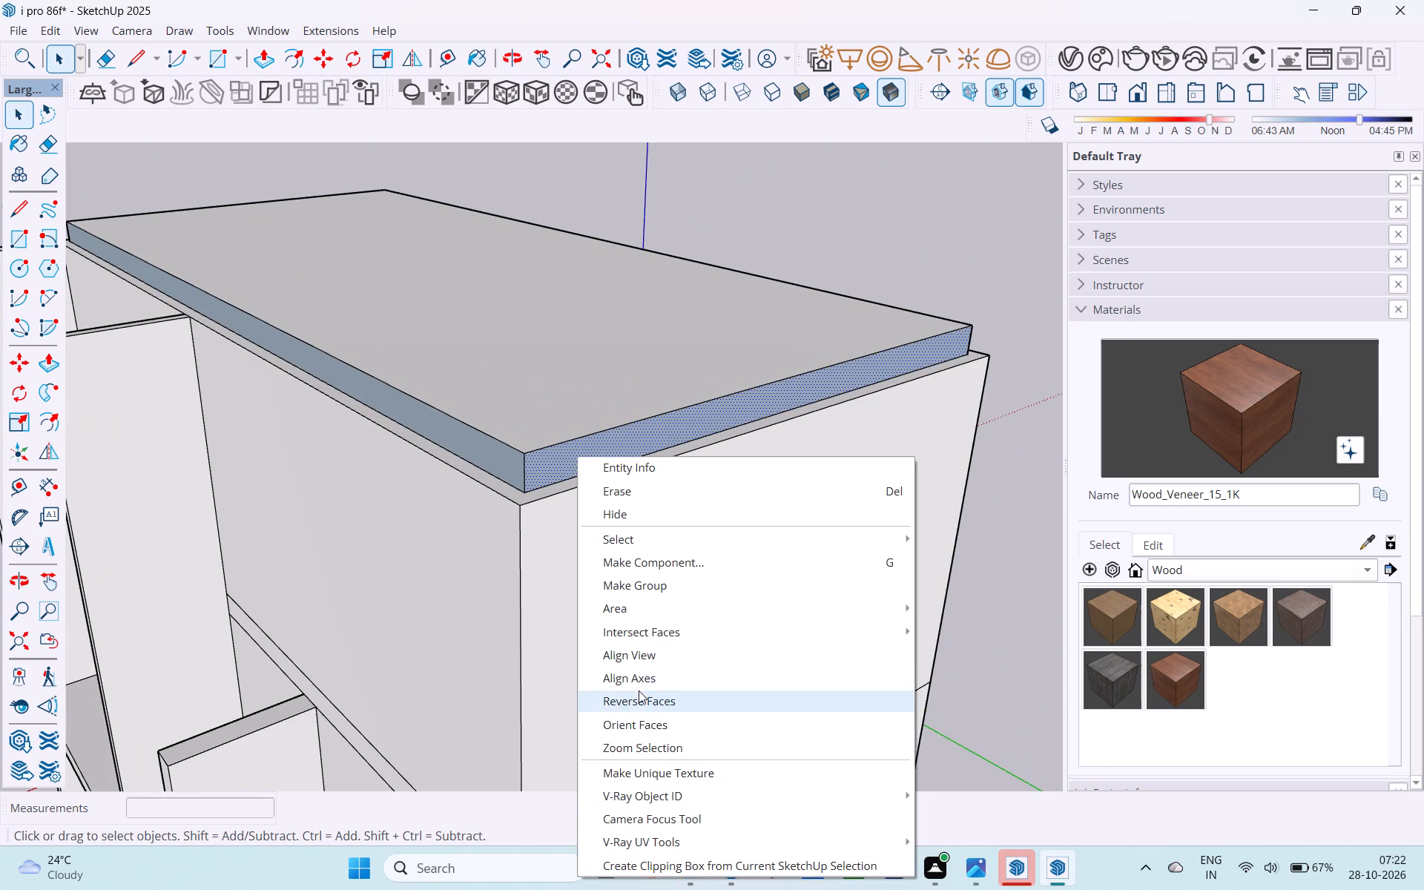
left_click(639, 690)
left_click(517, 464)
right_click(517, 464)
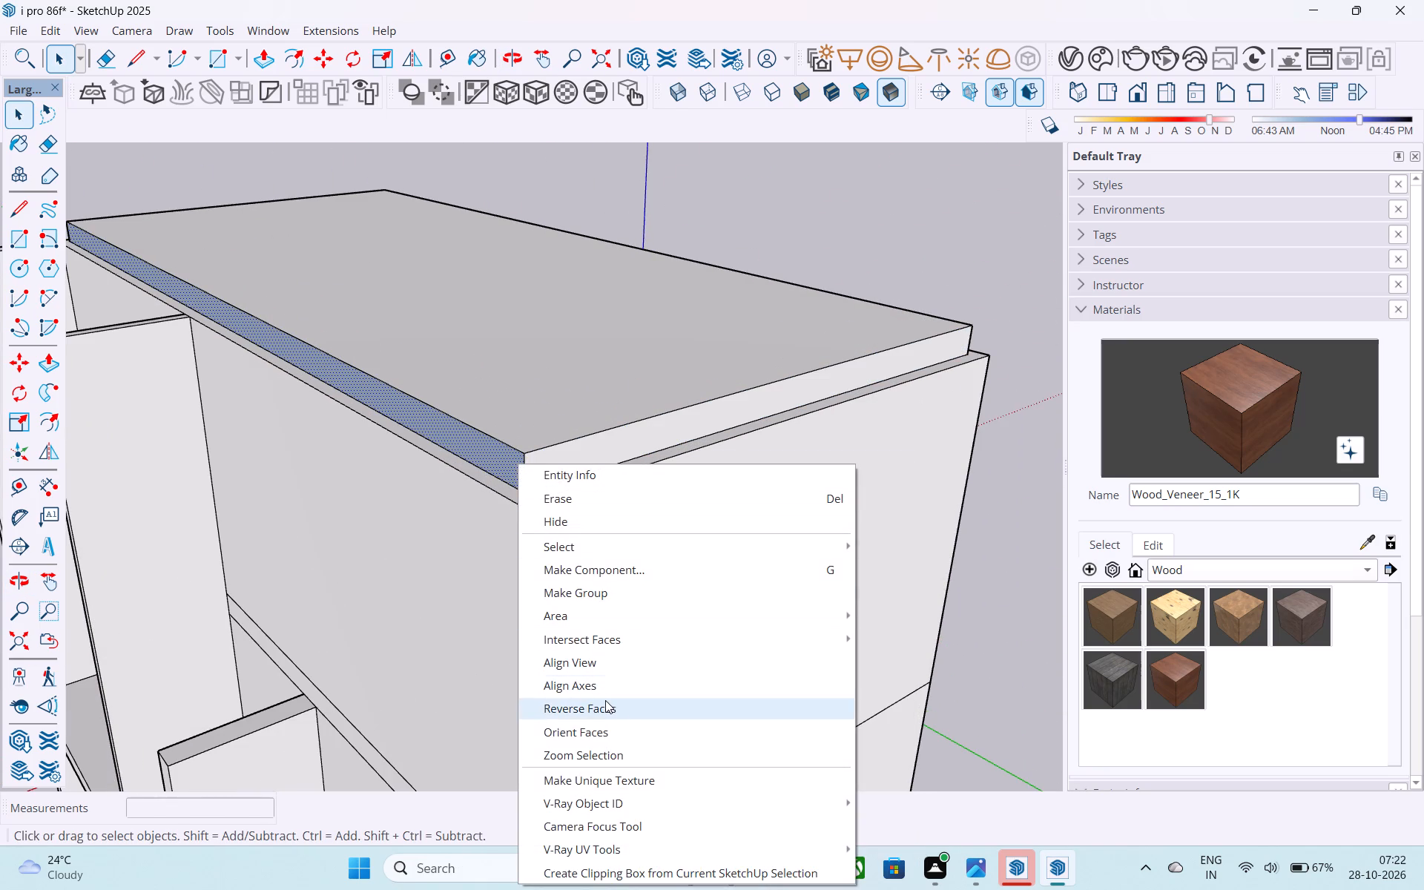
left_click(605, 700)
Push/Pull the roof slab's end face 6" outward and its front face outward, both flush with the walls below.
left_click(542, 478)
key("p")
left_click(542, 476)
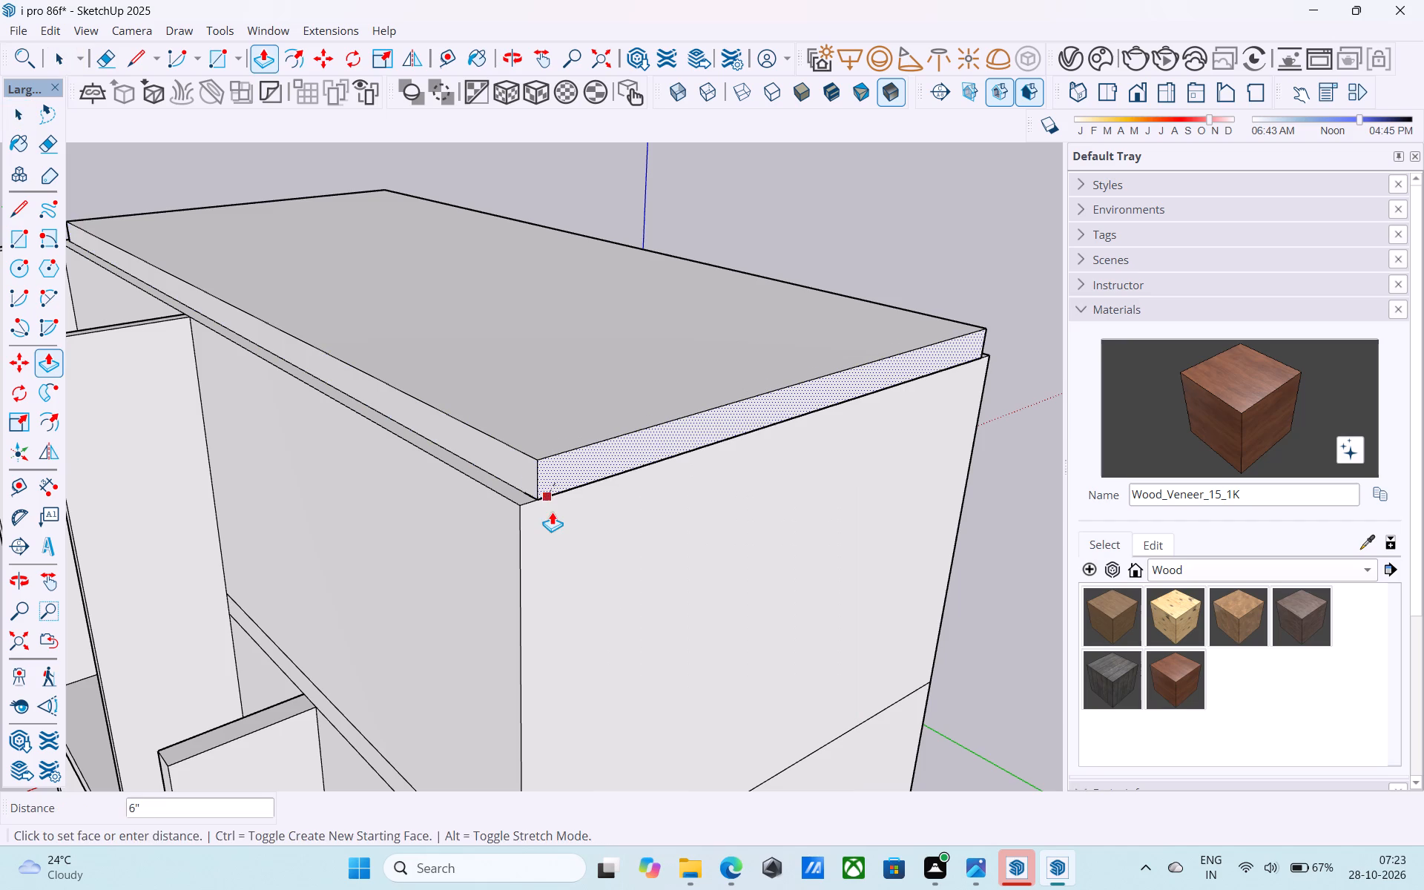
left_click(552, 513)
key("space")
left_click(527, 474)
key("p")
left_click_drag(525, 473, 517, 488)
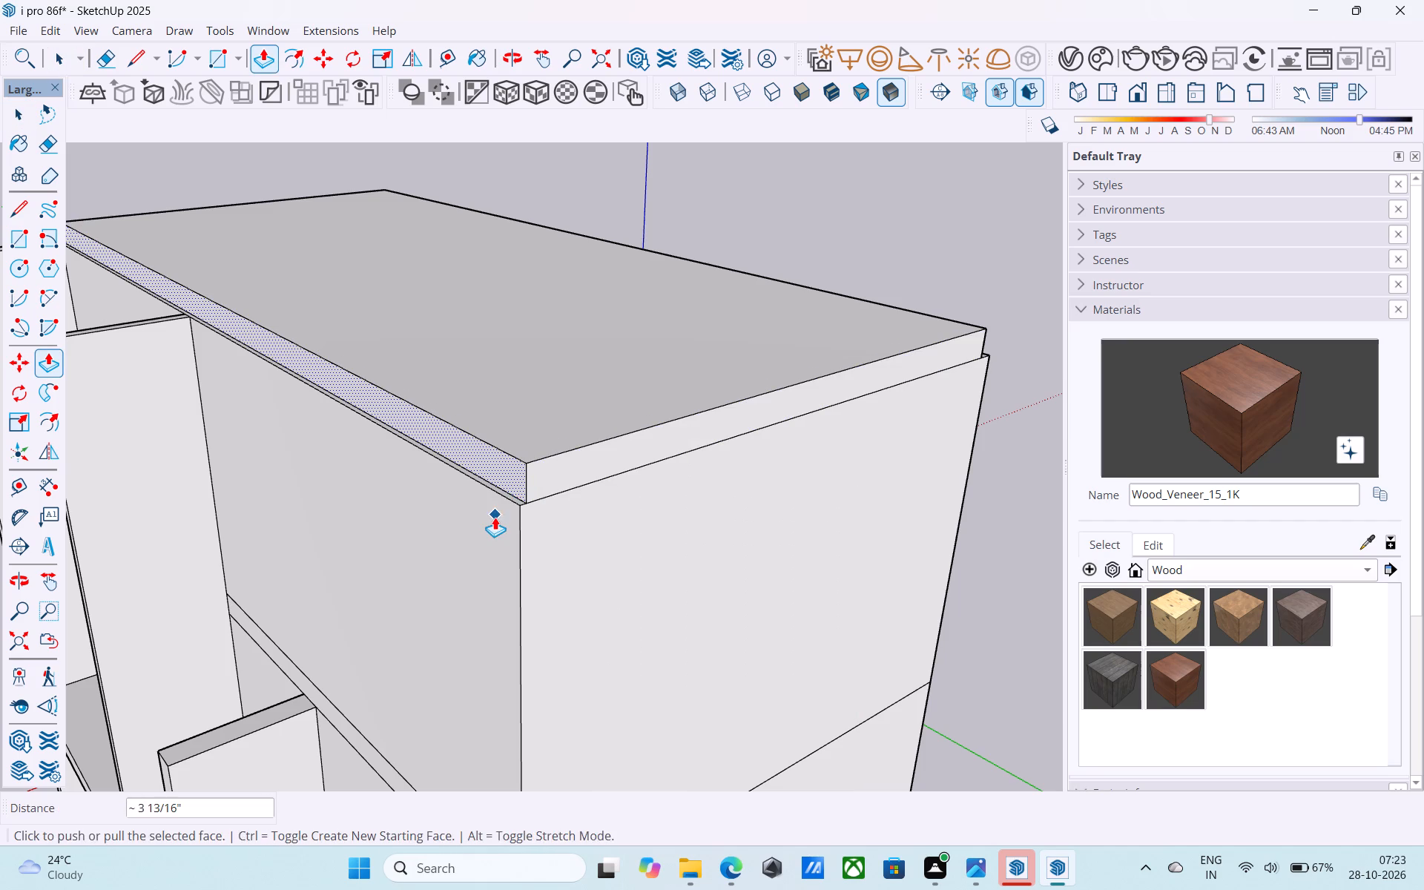
left_click(494, 517)
left_click(458, 533)
key("space")
Push/Pull the roof slab's rear face and remaining end face outward, flush with the outer wall faces.
scroll(458, 533, "down", 2)
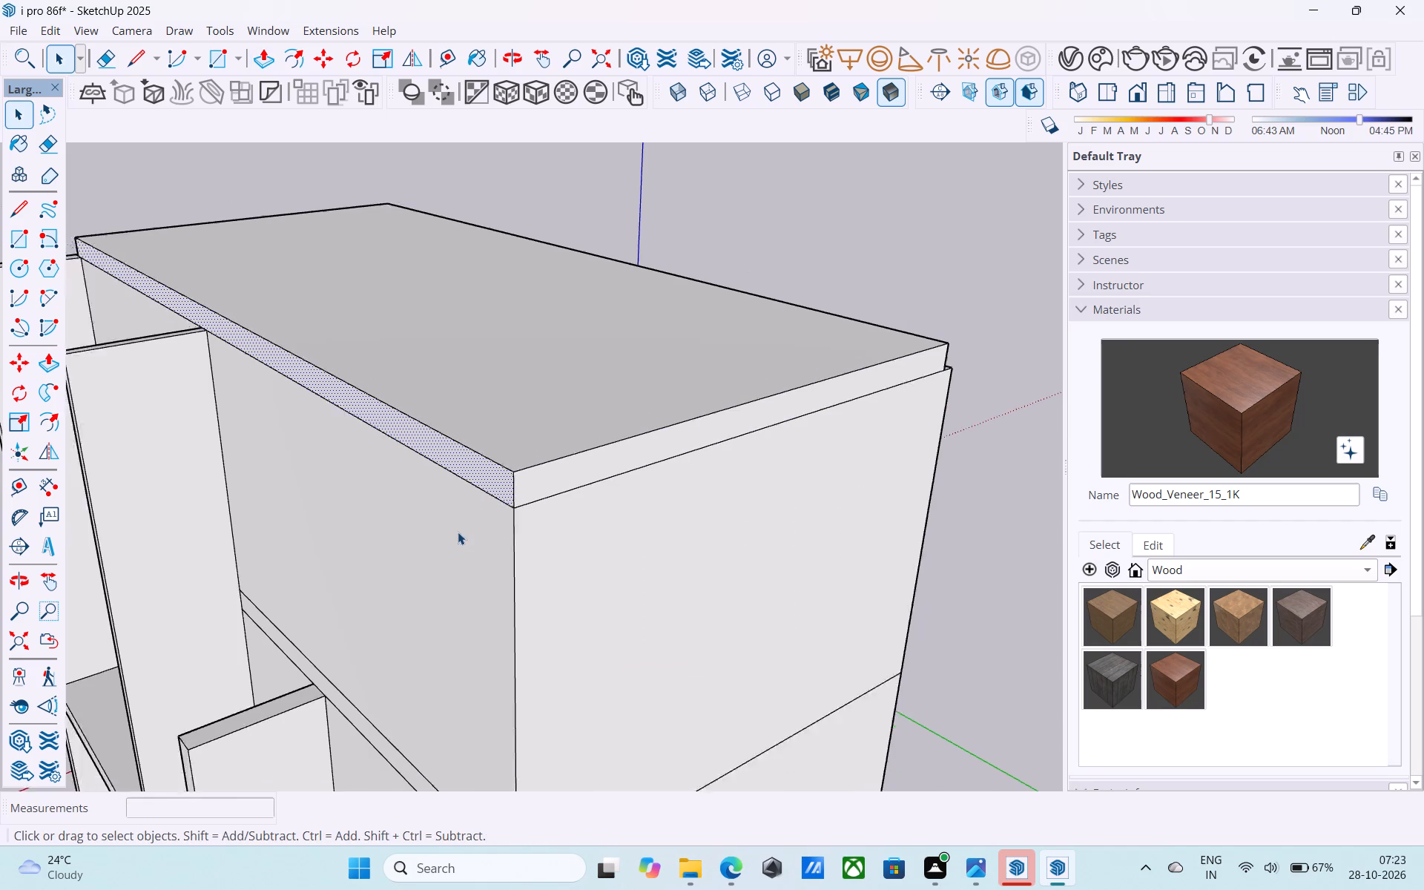
scroll(458, 532, "down", 3)
middle_click_drag(797, 426, 0, 422)
middle_click_drag(700, 372, 267, 418)
scroll(464, 406, "up", 4)
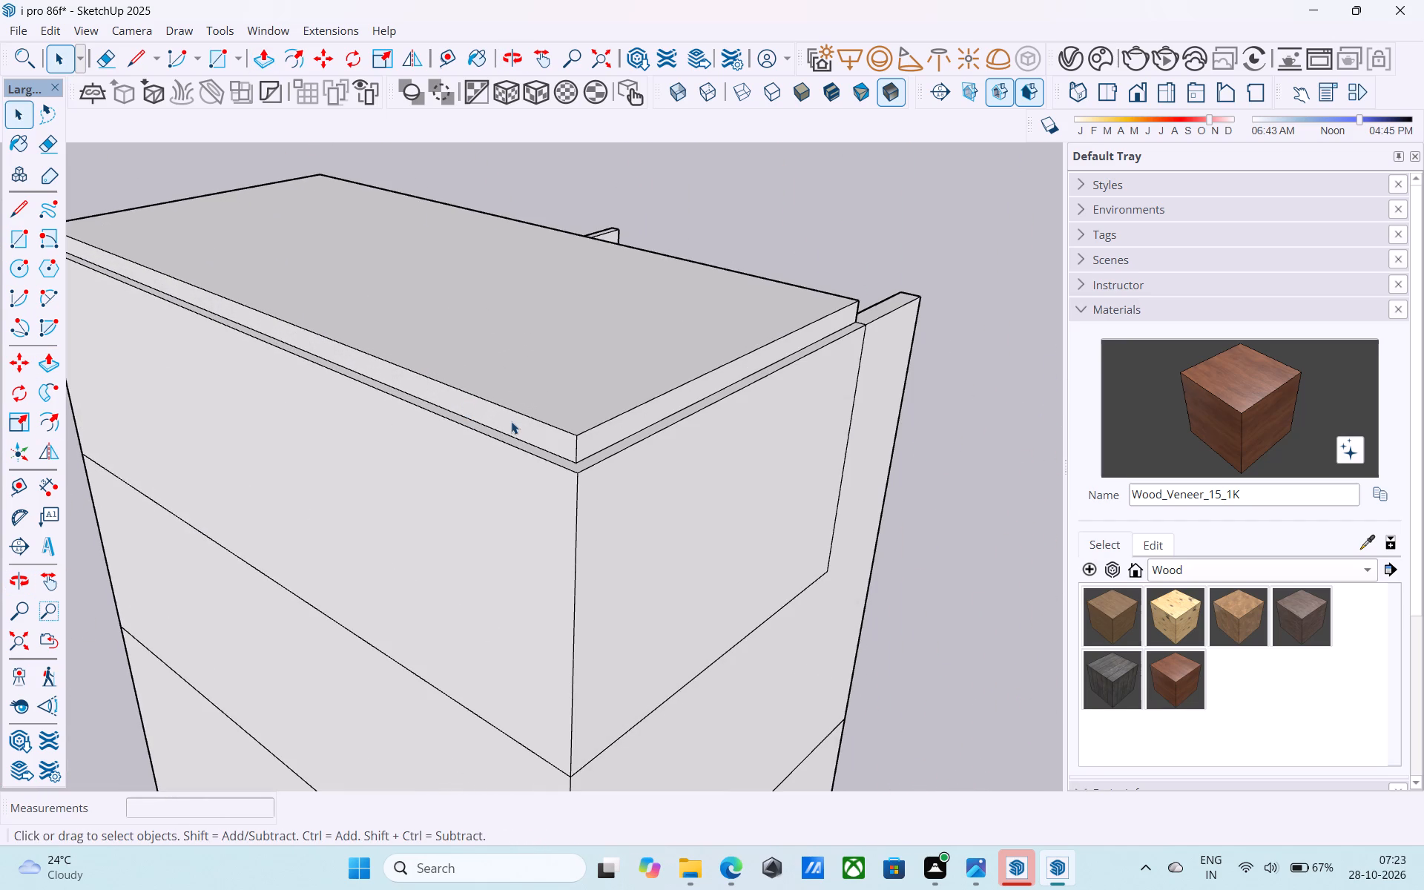
left_click_drag(513, 423, 524, 444)
left_click(556, 438)
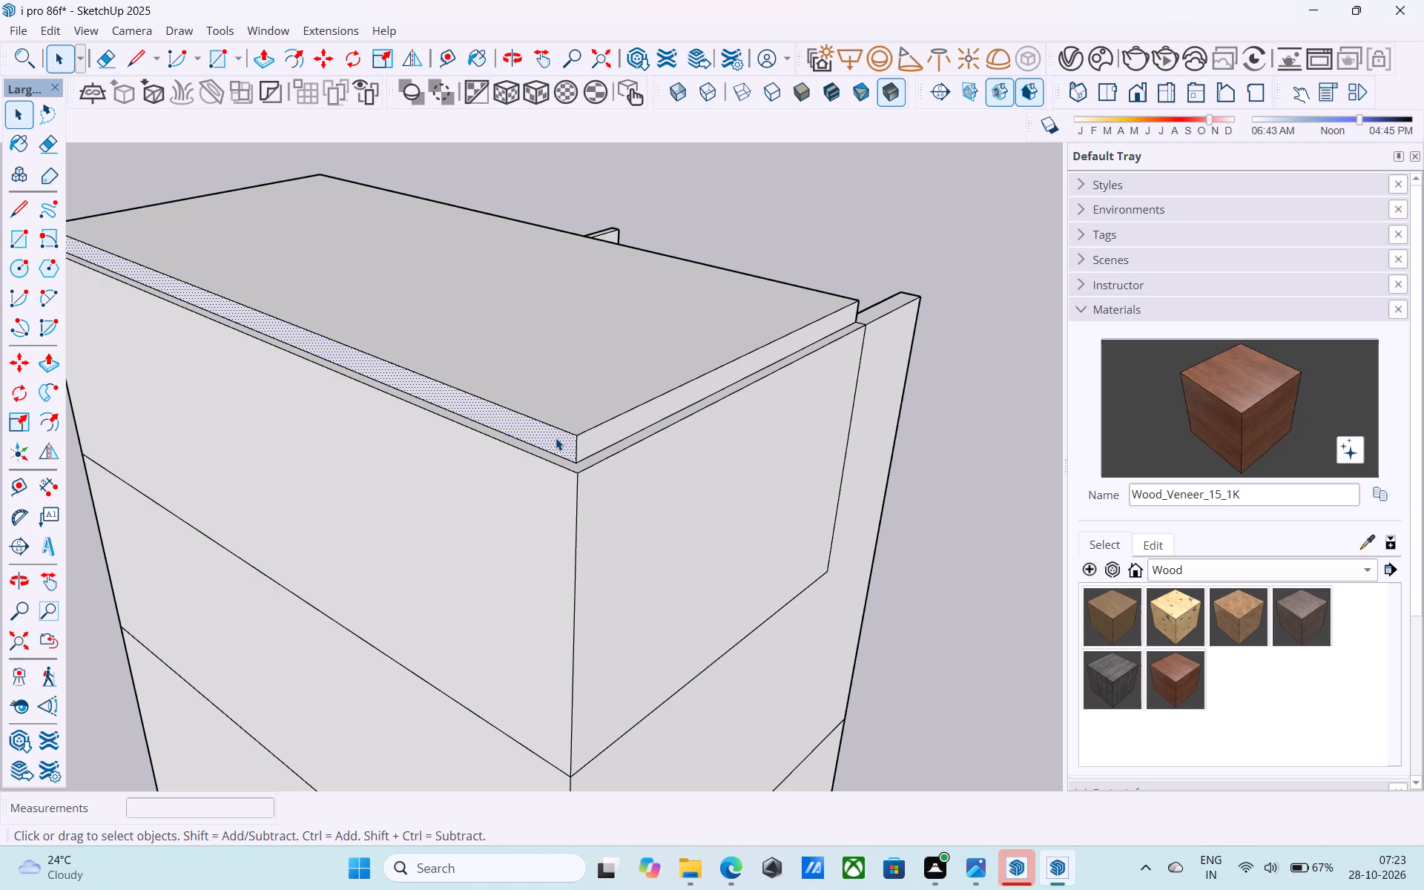
key("p")
left_click(556, 438)
left_click(529, 489)
key("space")
left_click(578, 454)
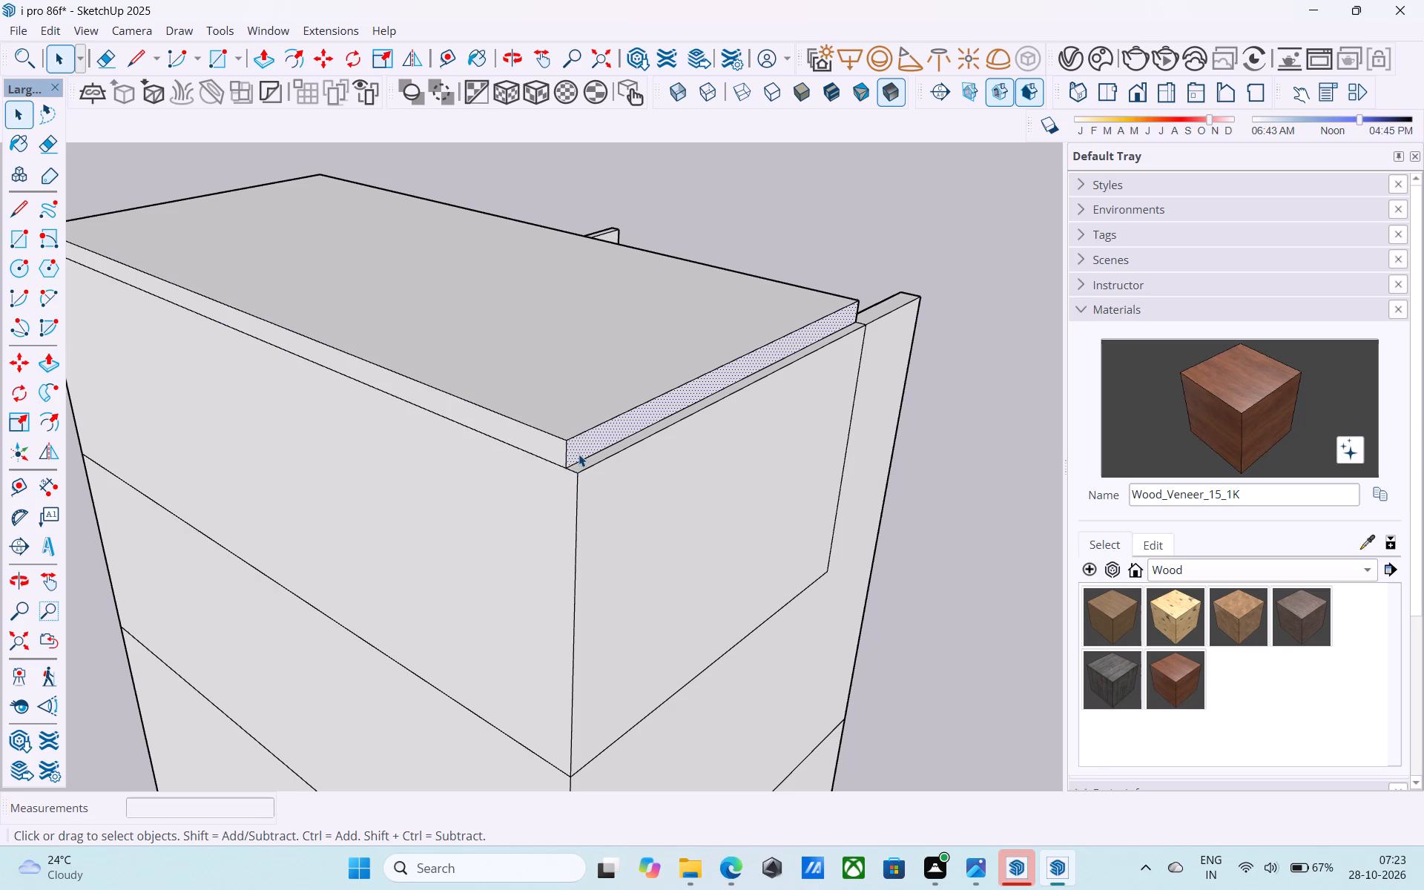
key("p")
left_click(578, 452)
left_click(611, 487)
key("space")
Examine the building and its finished roof slab from the front, the end and above.
scroll(615, 480, "down", 7)
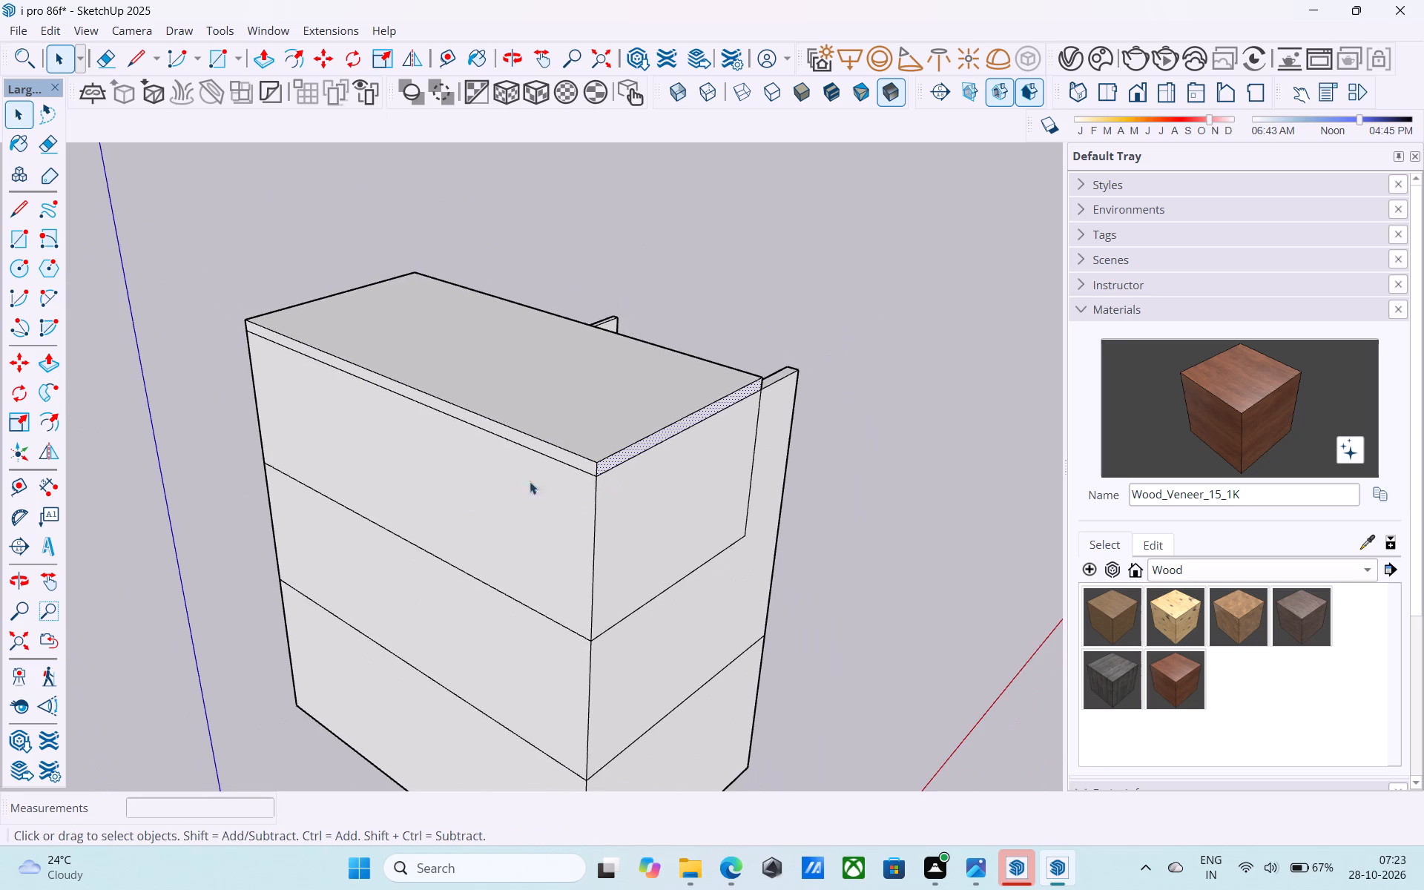
middle_click_drag(956, 467, 1194, 458)
middle_click_drag(658, 469, 1101, 432)
middle_click_drag(581, 459, 1204, 436)
middle_click_drag(688, 455, 864, 451)
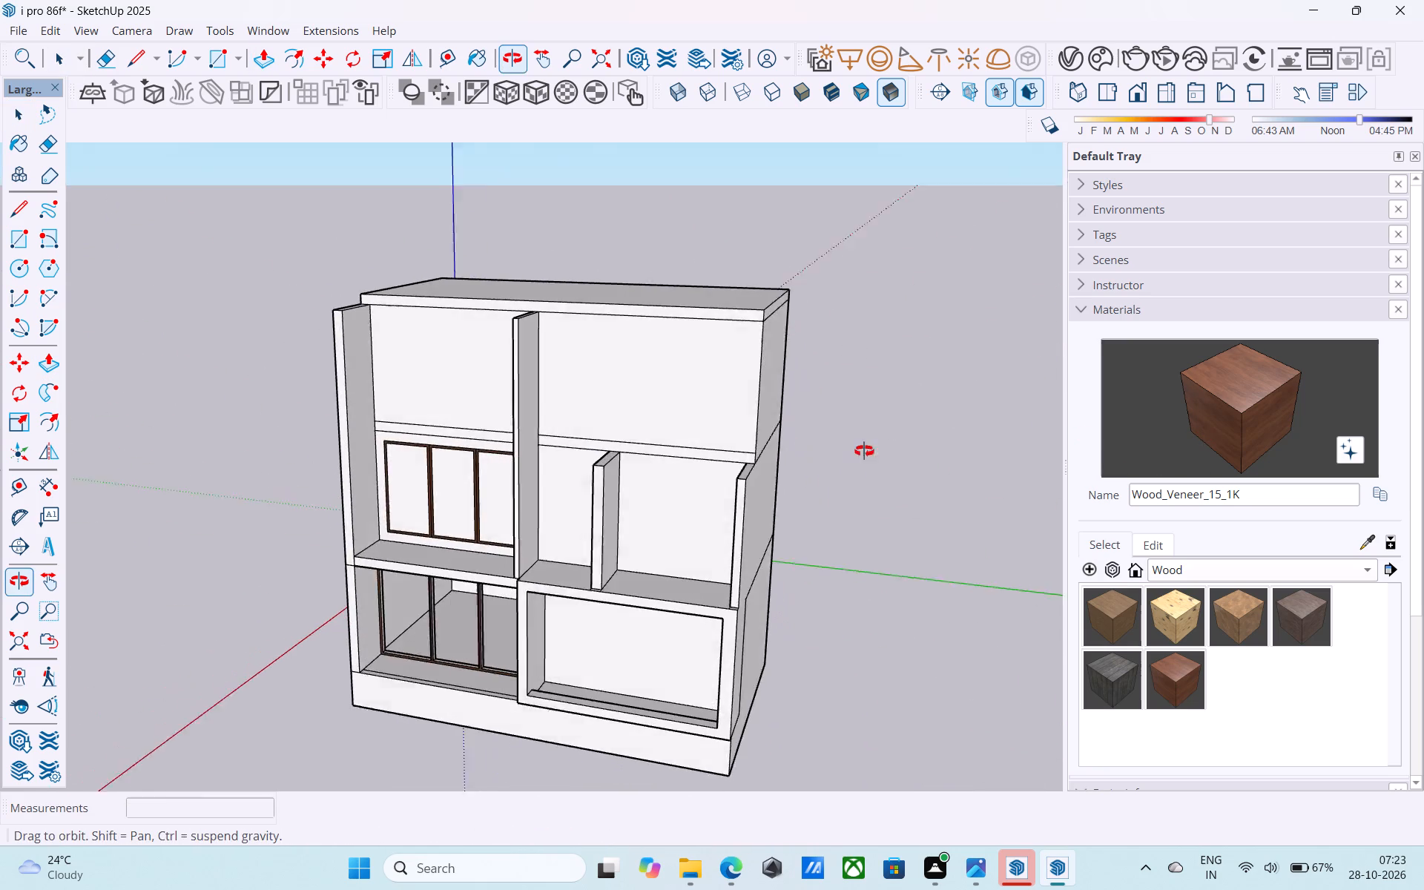
middle_click_drag(864, 451, 902, 449)
middle_click_drag(770, 444, 761, 500)
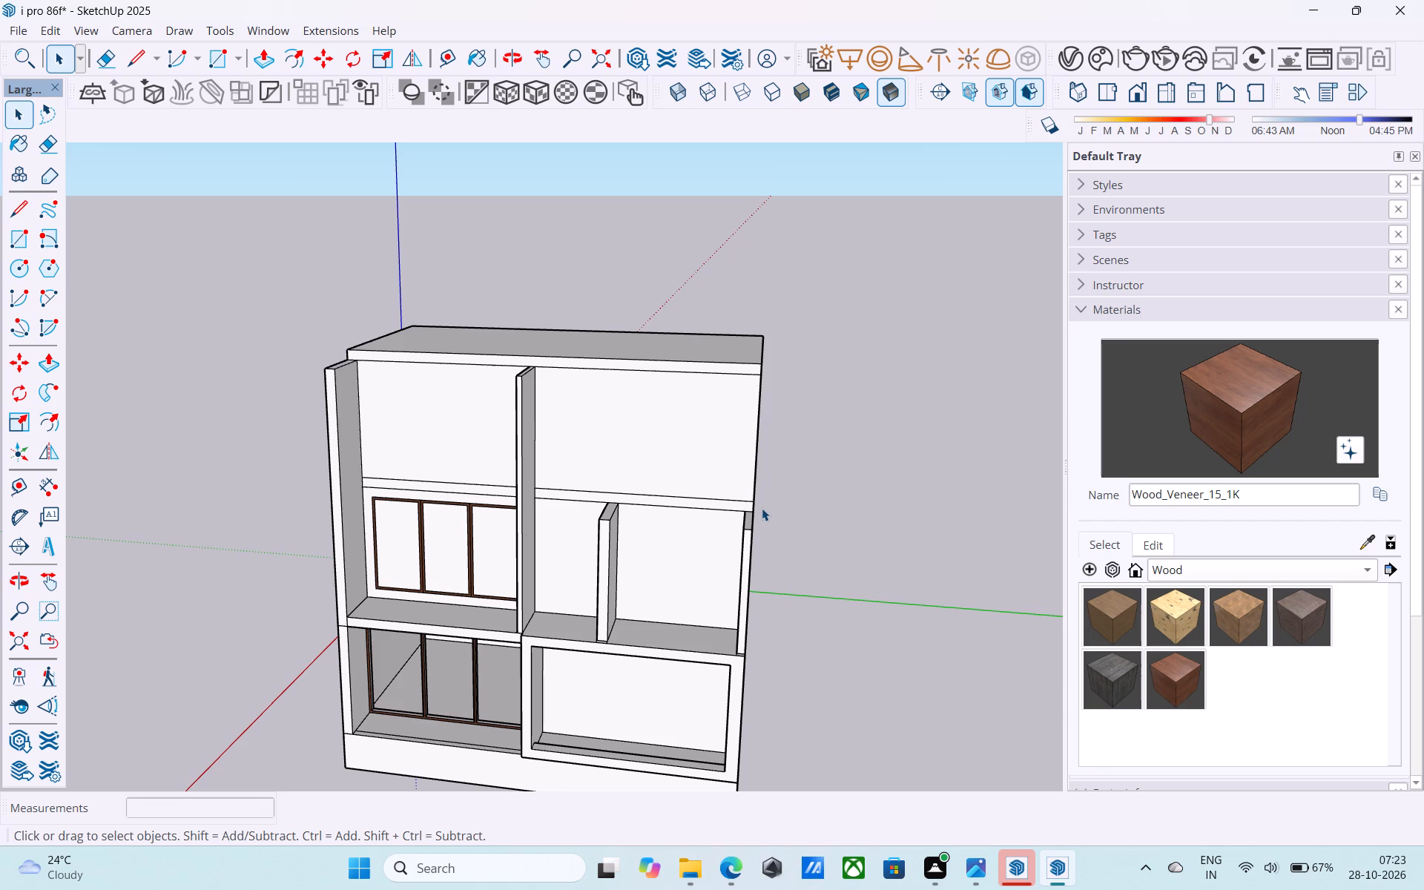
scroll(763, 487, "up", 1)
scroll(757, 461, "down", 2)
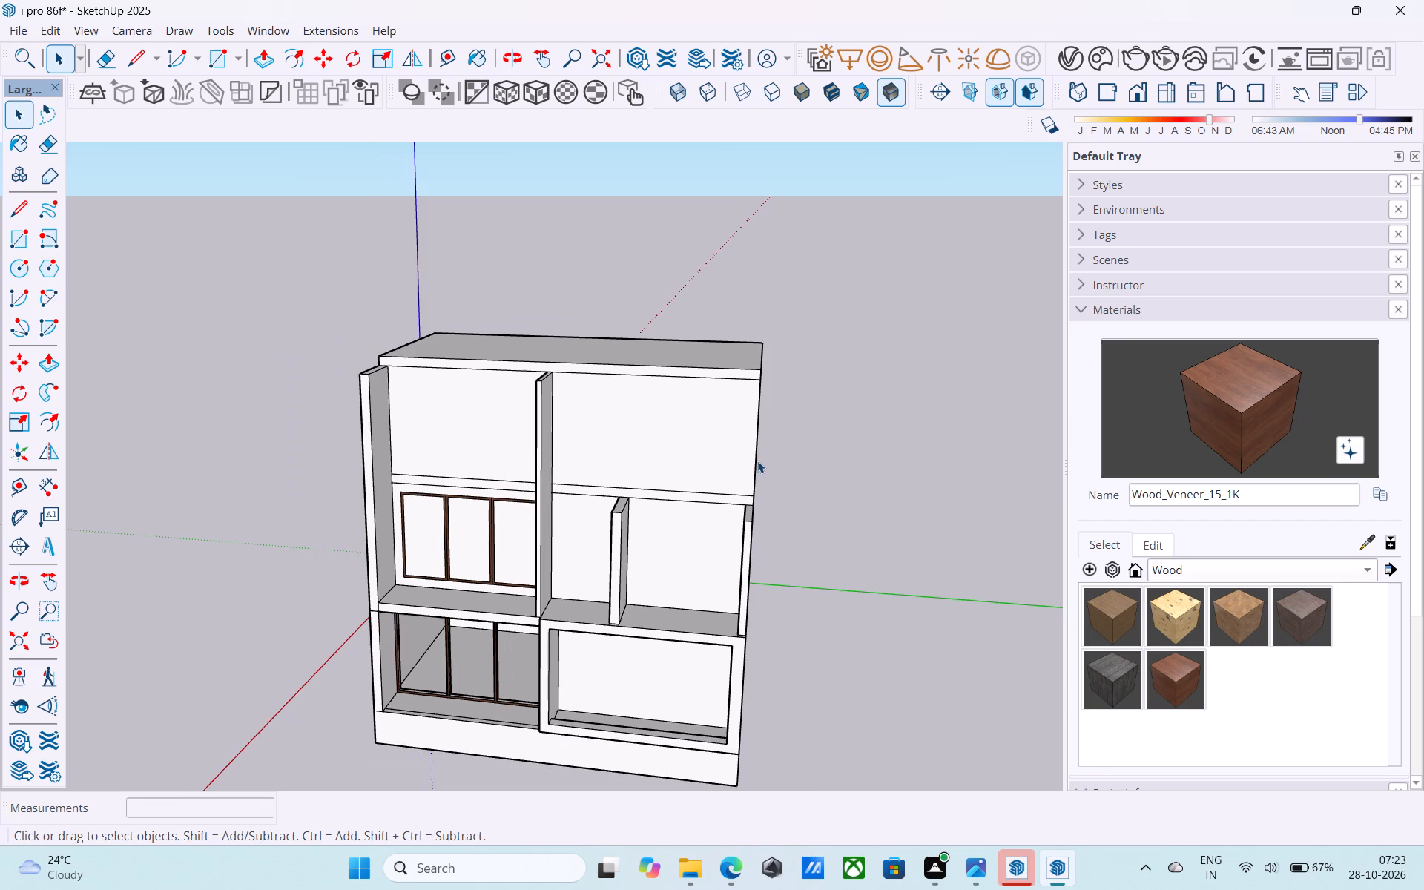
middle_click_drag(767, 443, 811, 398)
scroll(785, 433, "up", 3)
scroll(785, 433, "down", 4)
middle_click_drag(764, 451, 723, 494, "shift")
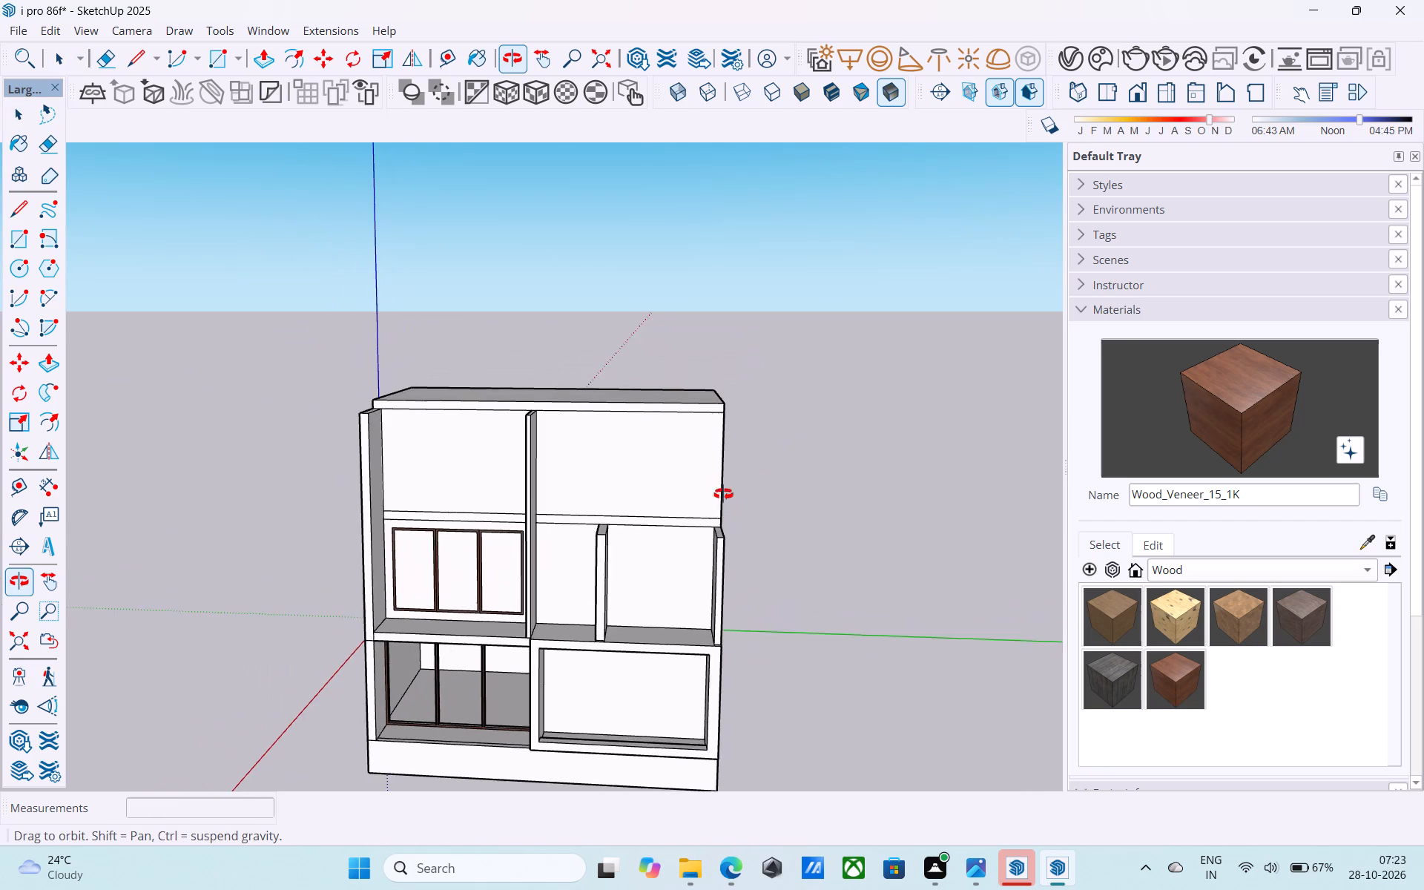
middle_click_drag(723, 494, 967, 485, "shift")
scroll(794, 470, "up", 1, "shift")
middle_click_drag(794, 470, 813, 448, "shift")
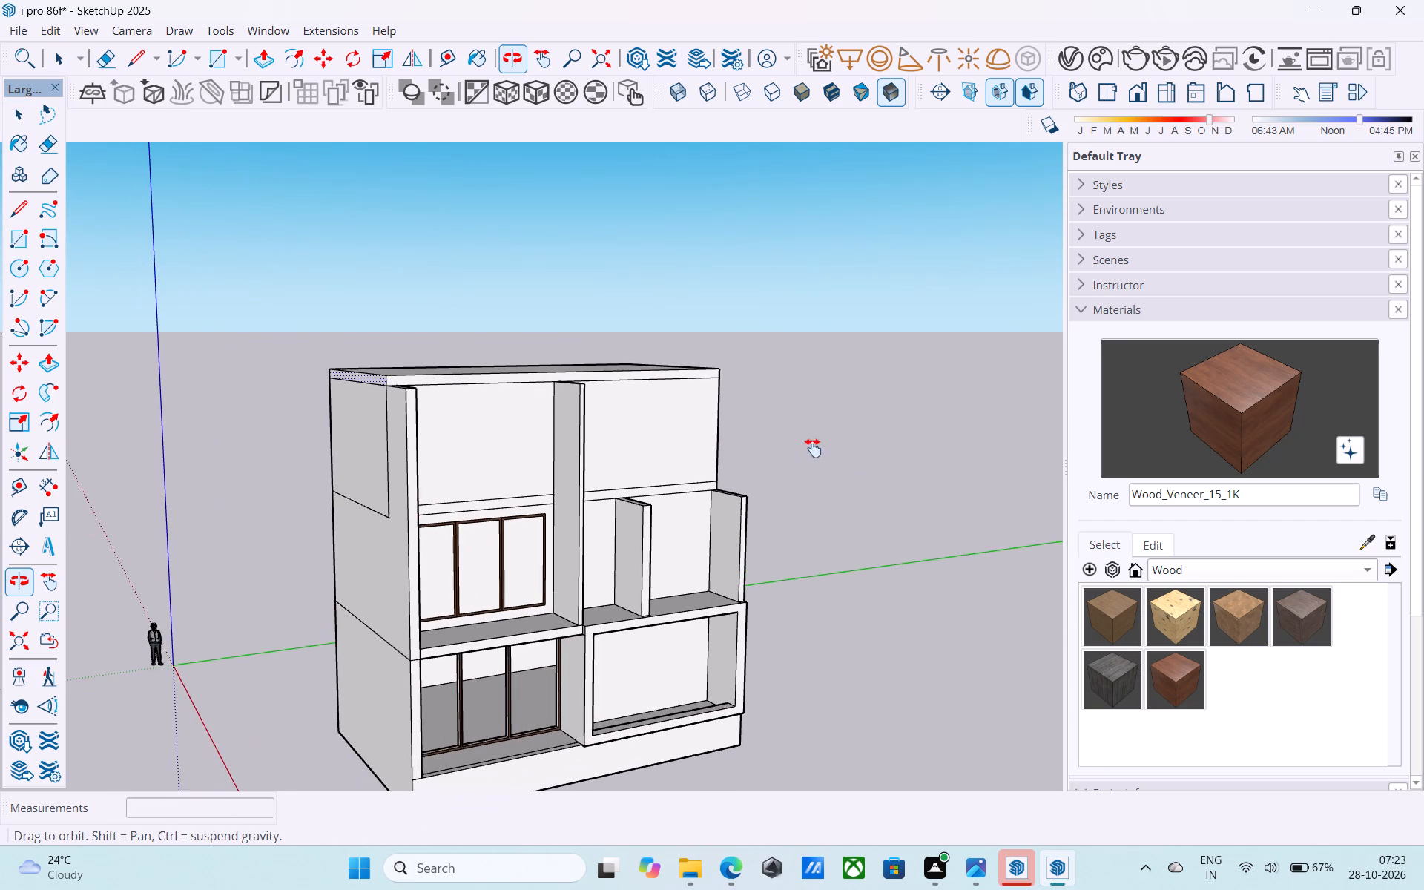
middle_click_drag(813, 448, 710, 602, "shift")
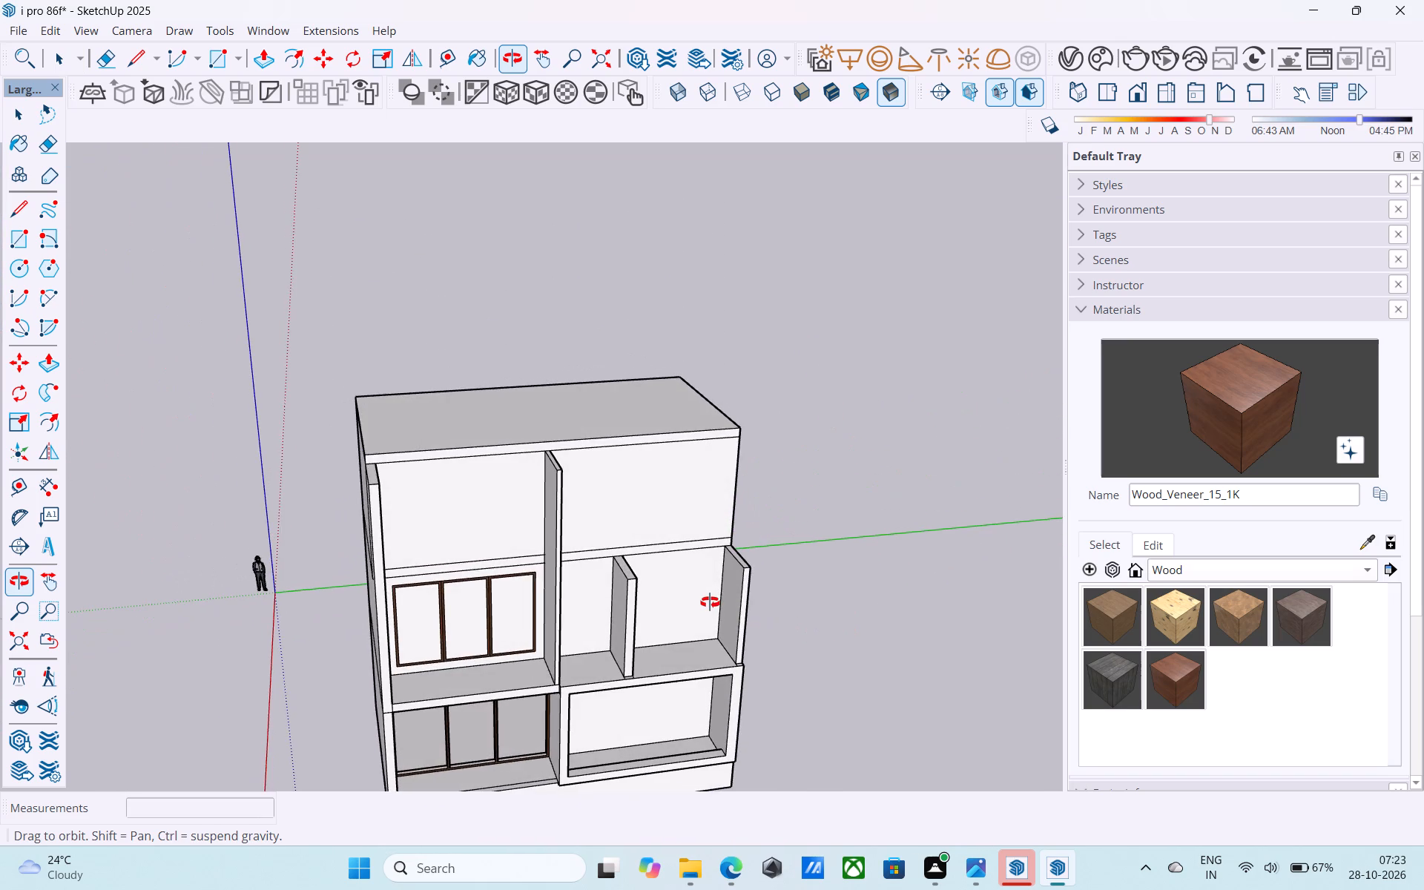
middle_click_drag(710, 602, 786, 574, "shift")
scroll(787, 574, "up", 1)
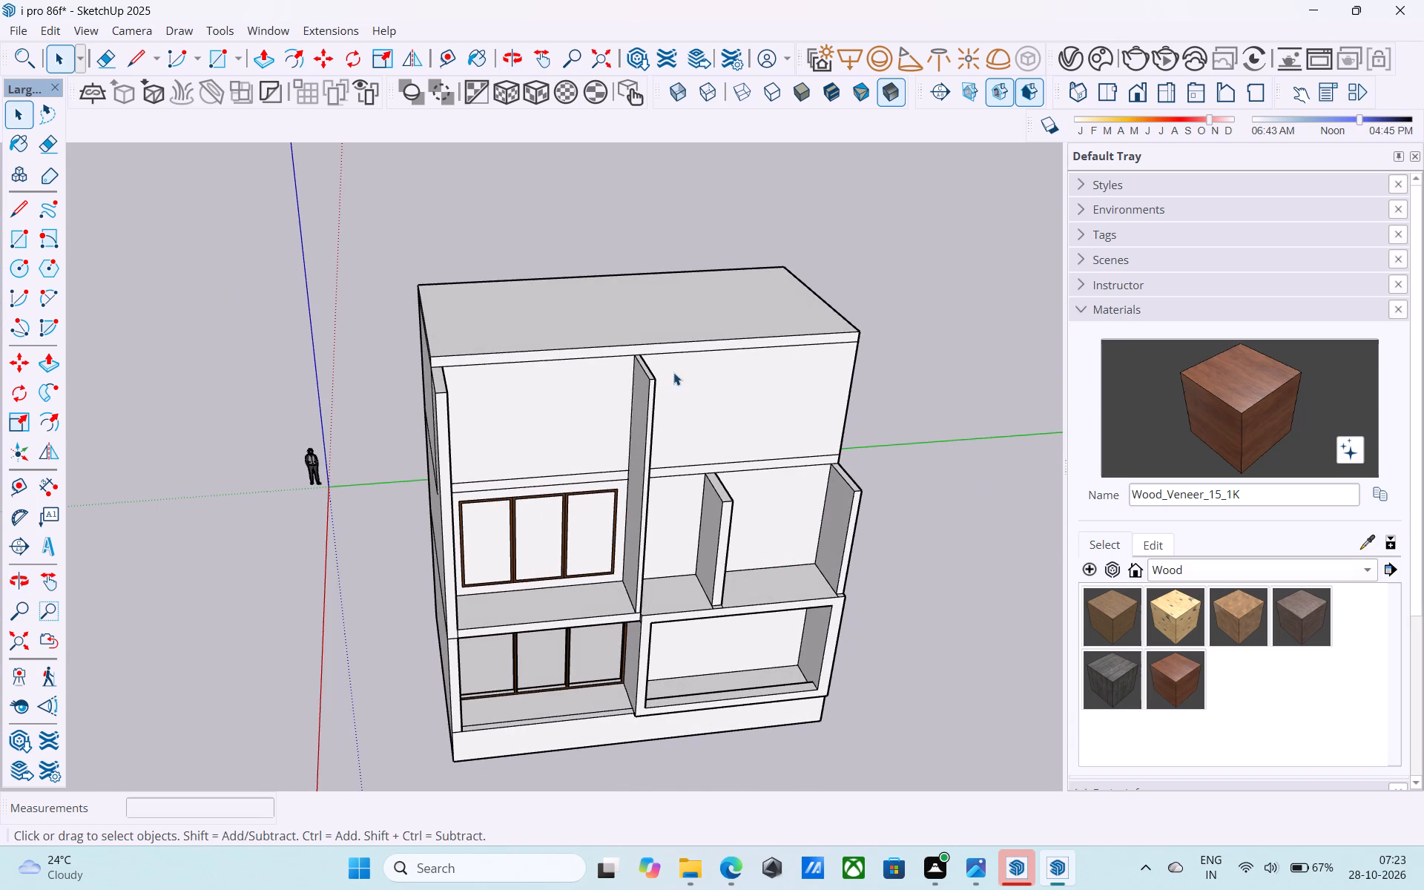
Push/Pull the extended end wall's top face up 1', flush with the top of the roof slab.
middle_click_drag(425, 386, 522, 390)
scroll(528, 369, "up", 3)
left_click(543, 340)
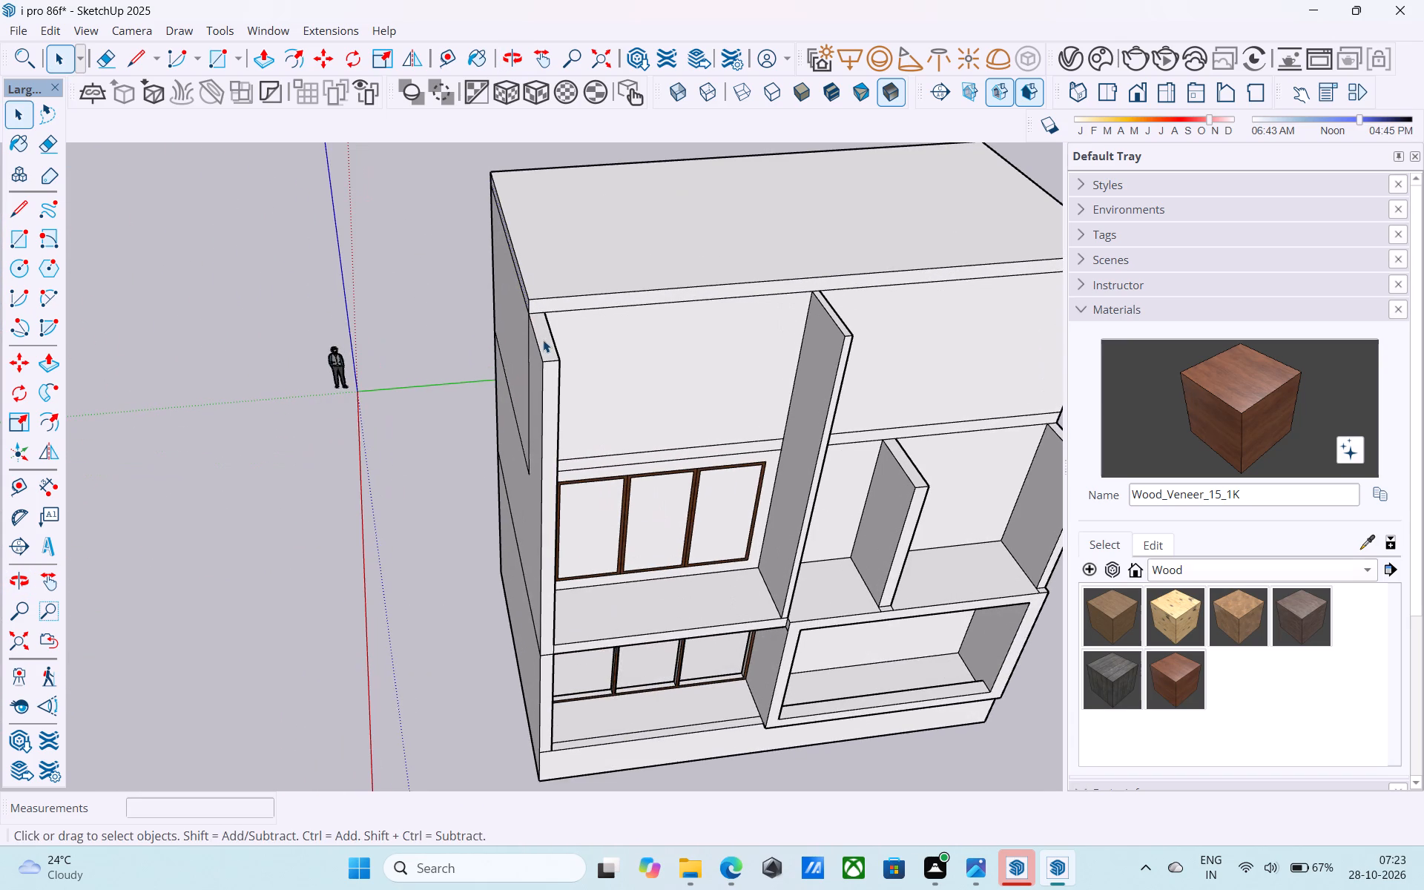
key("p")
left_click(543, 338)
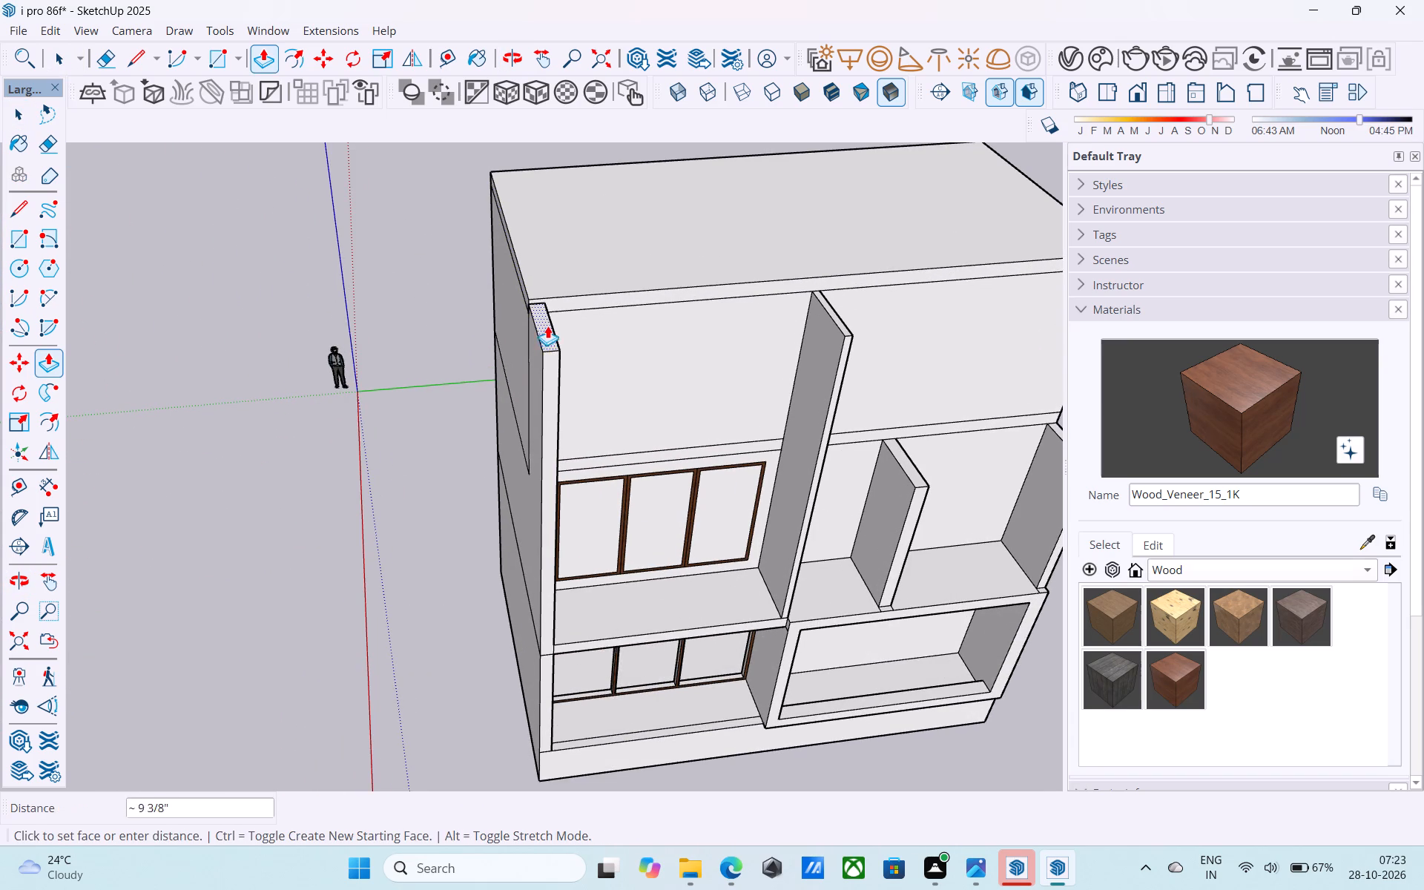
left_click(665, 292)
Push/Pull the same end wall's top face a further 12' upward above the roof slab.
middle_click_drag(665, 292, 381, 359)
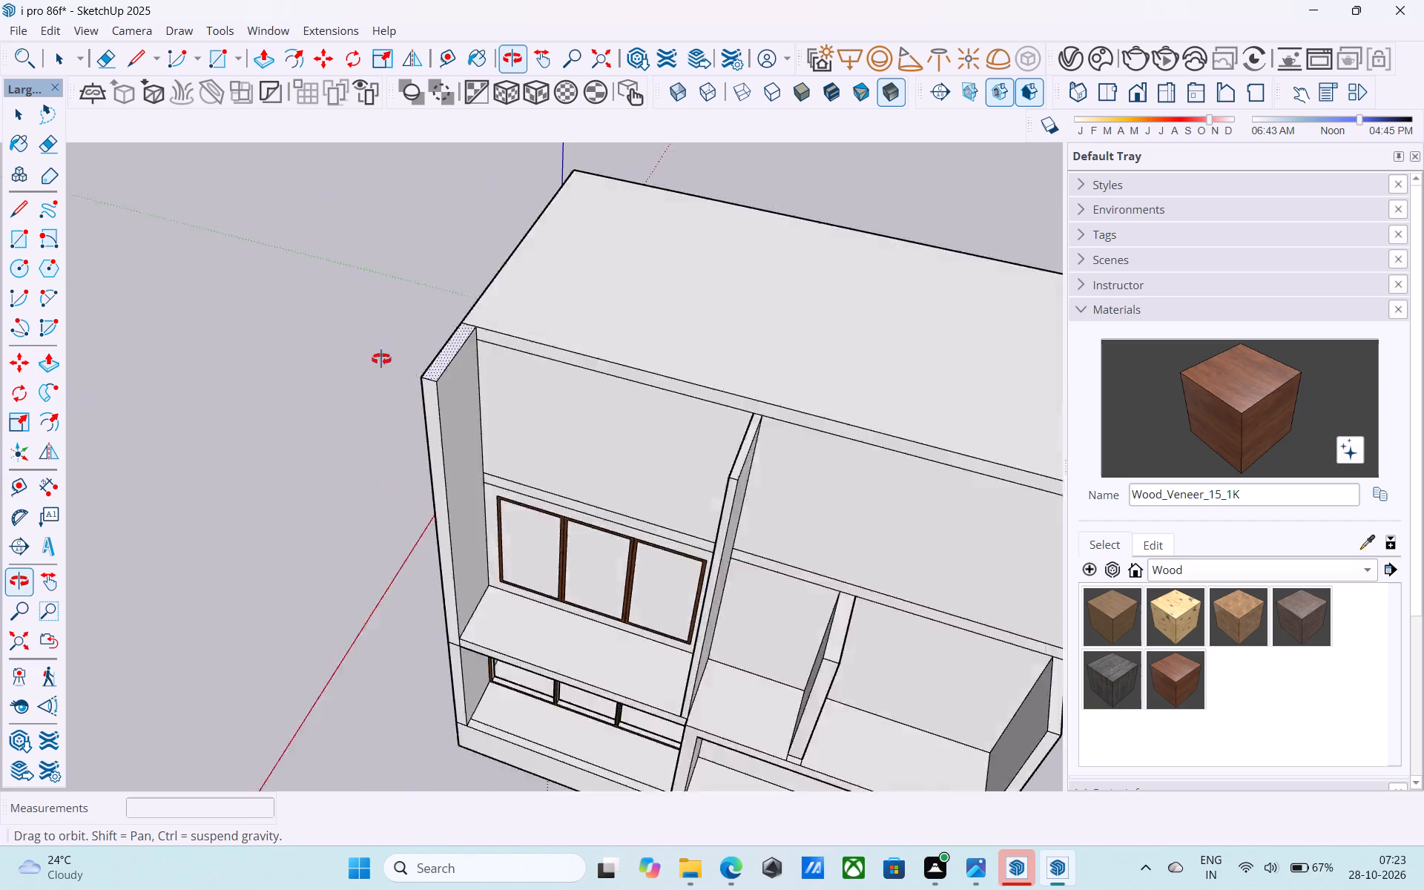
middle_click_drag(381, 359, 622, 297)
middle_click_drag(622, 297, 758, 300)
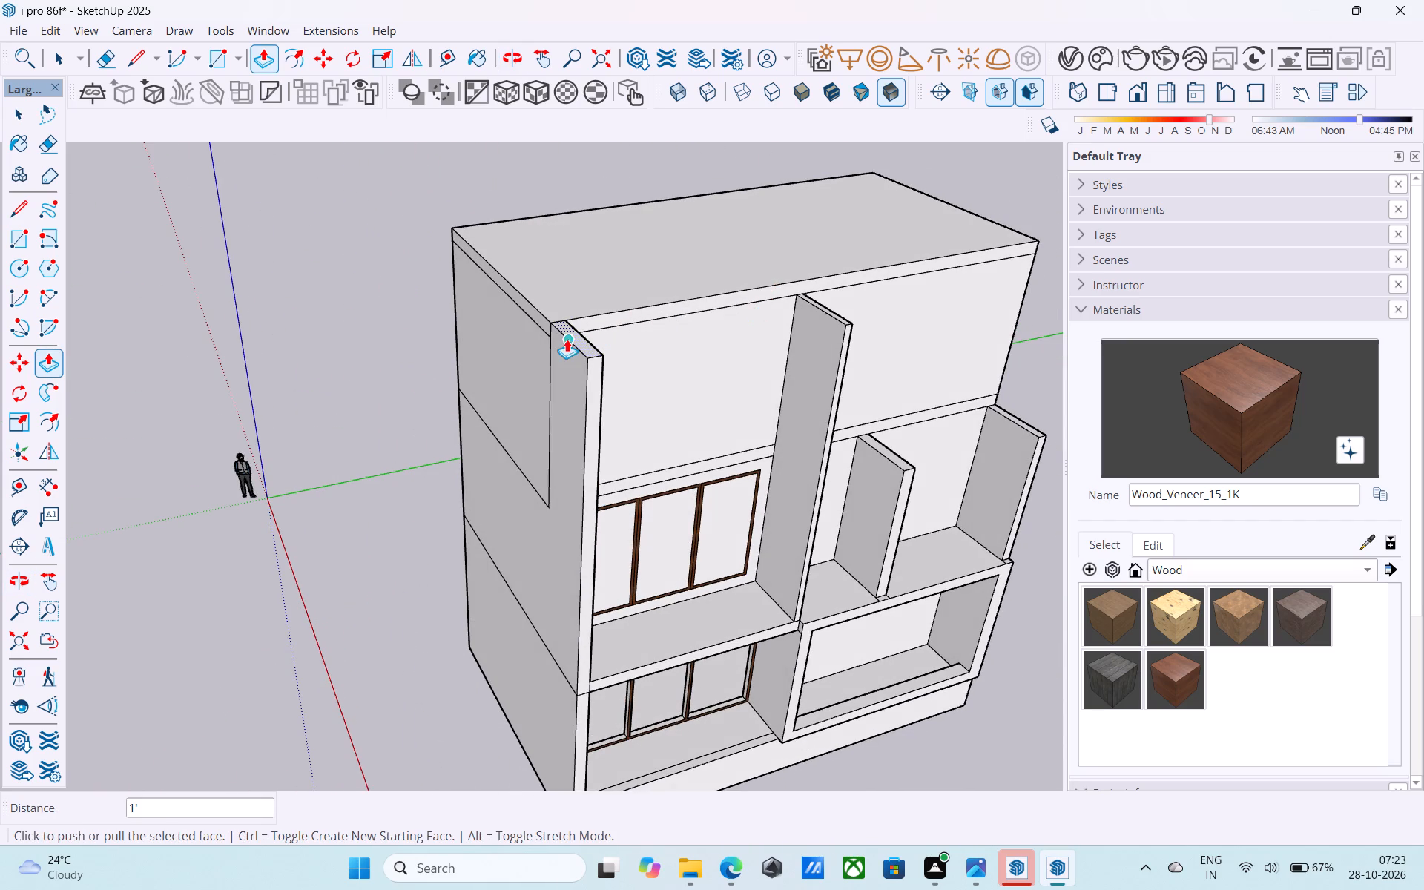
left_click(570, 329)
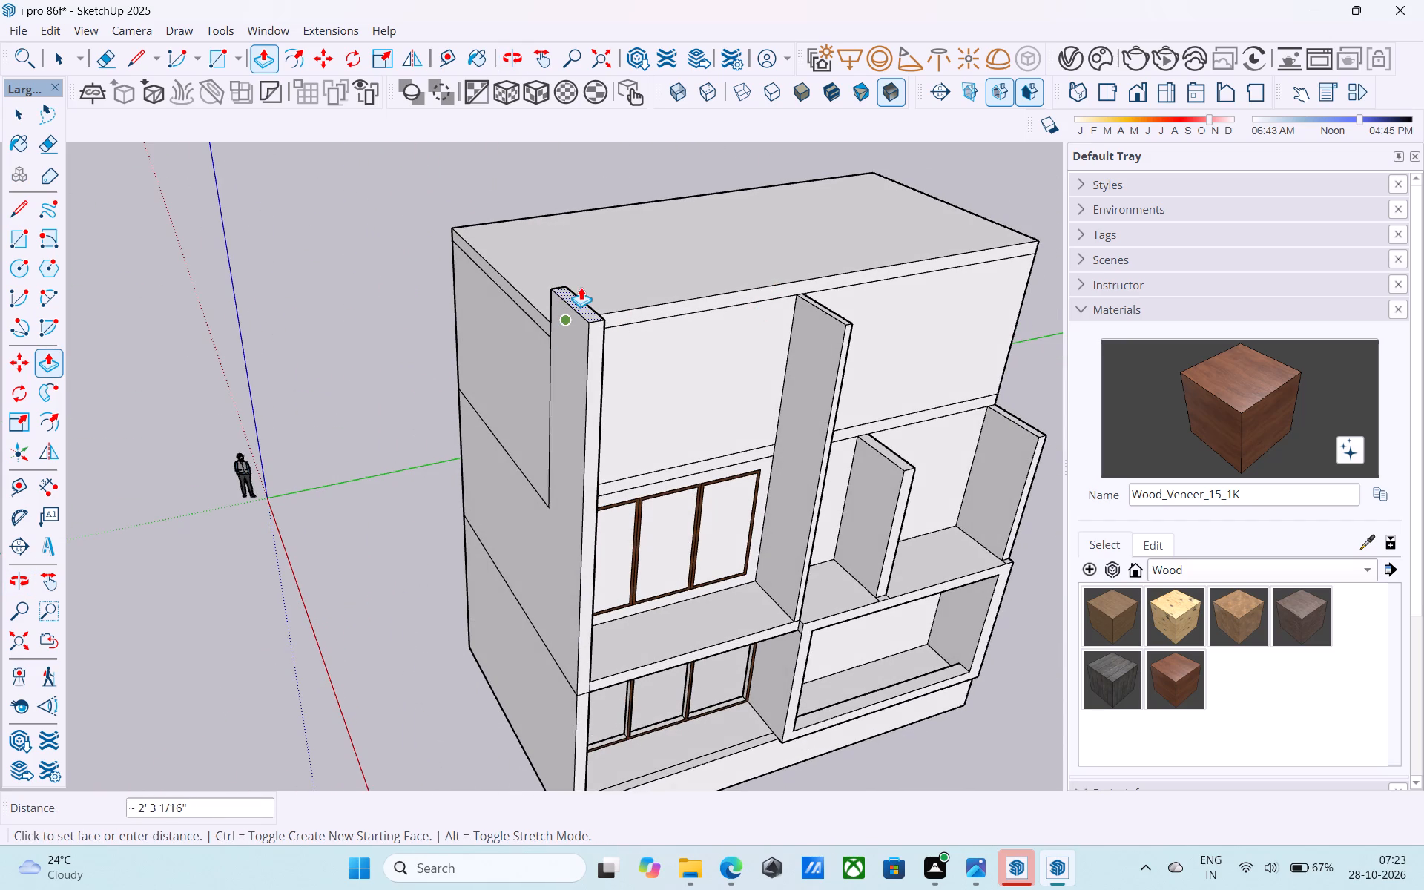
type("12'")
key("Return")
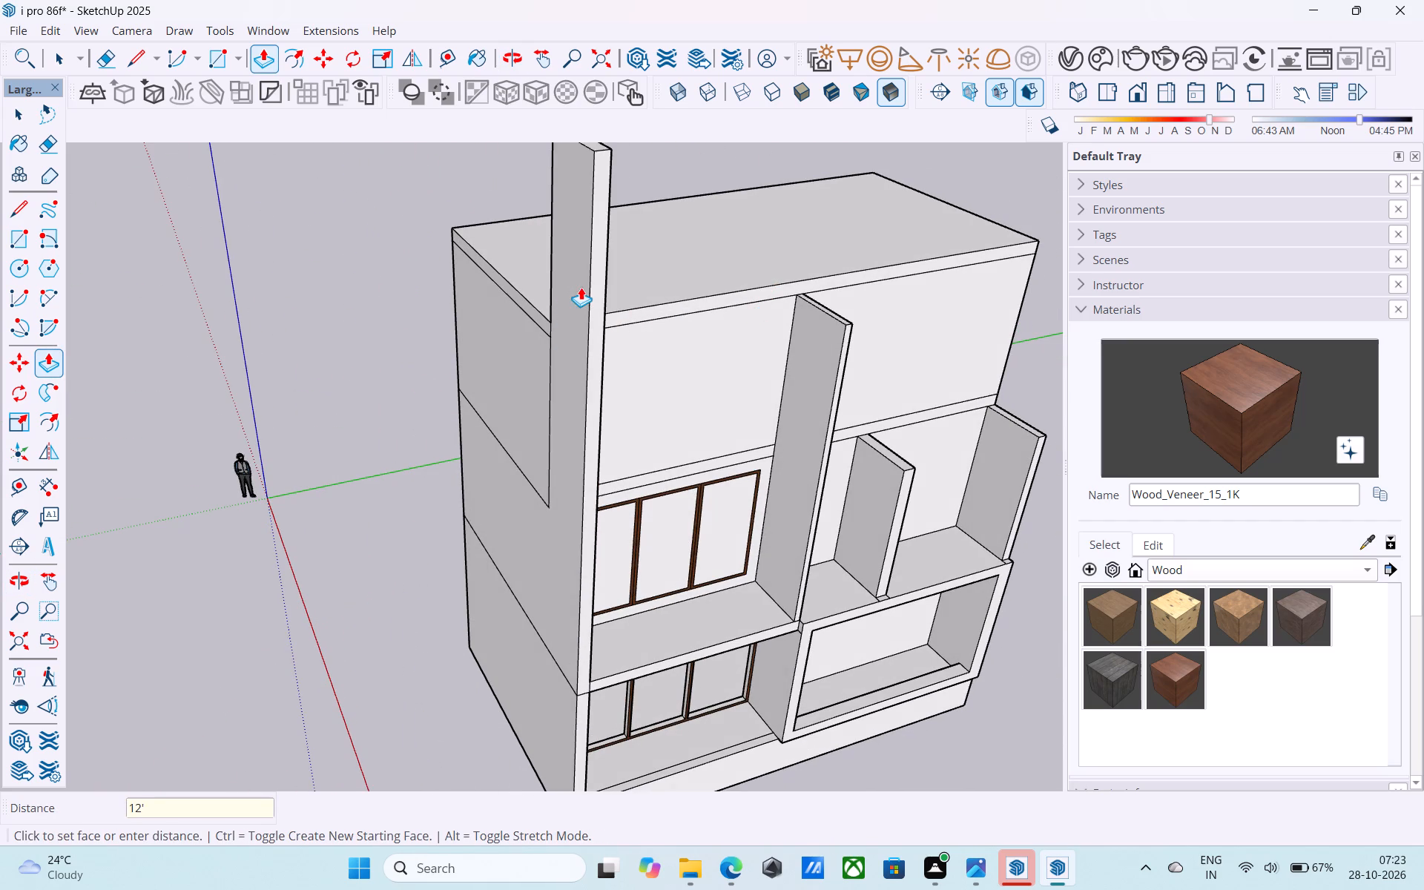
Offset the roof slab's top face outline 6" inward and save the model.
scroll(603, 289, "down", 7)
middle_click_drag(606, 294, 189, 392, "shift")
middle_click_drag(569, 510, 587, 424)
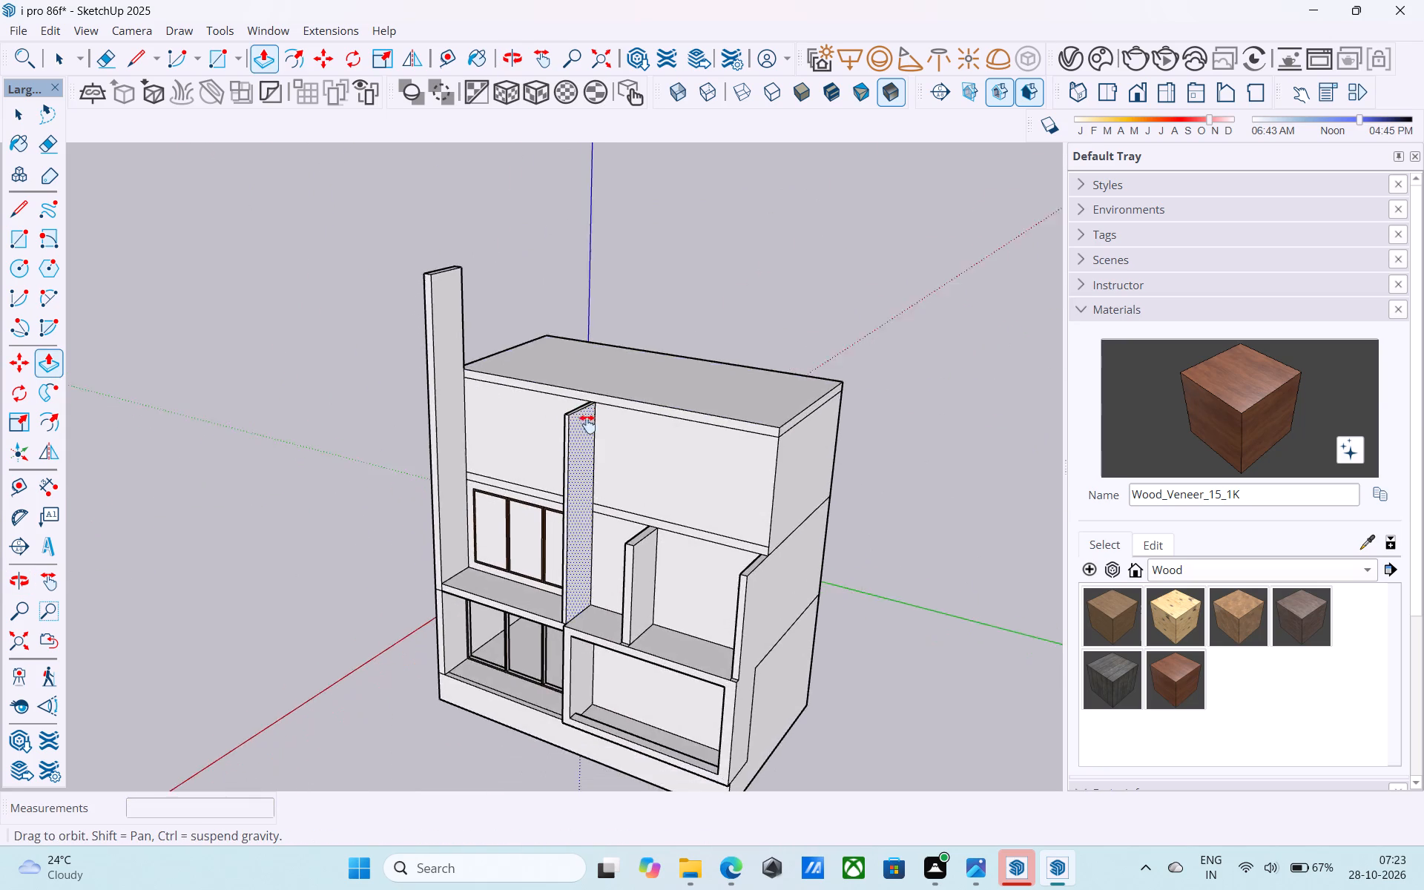
middle_click_drag(587, 424, 879, 655)
key("space")
left_click(575, 352)
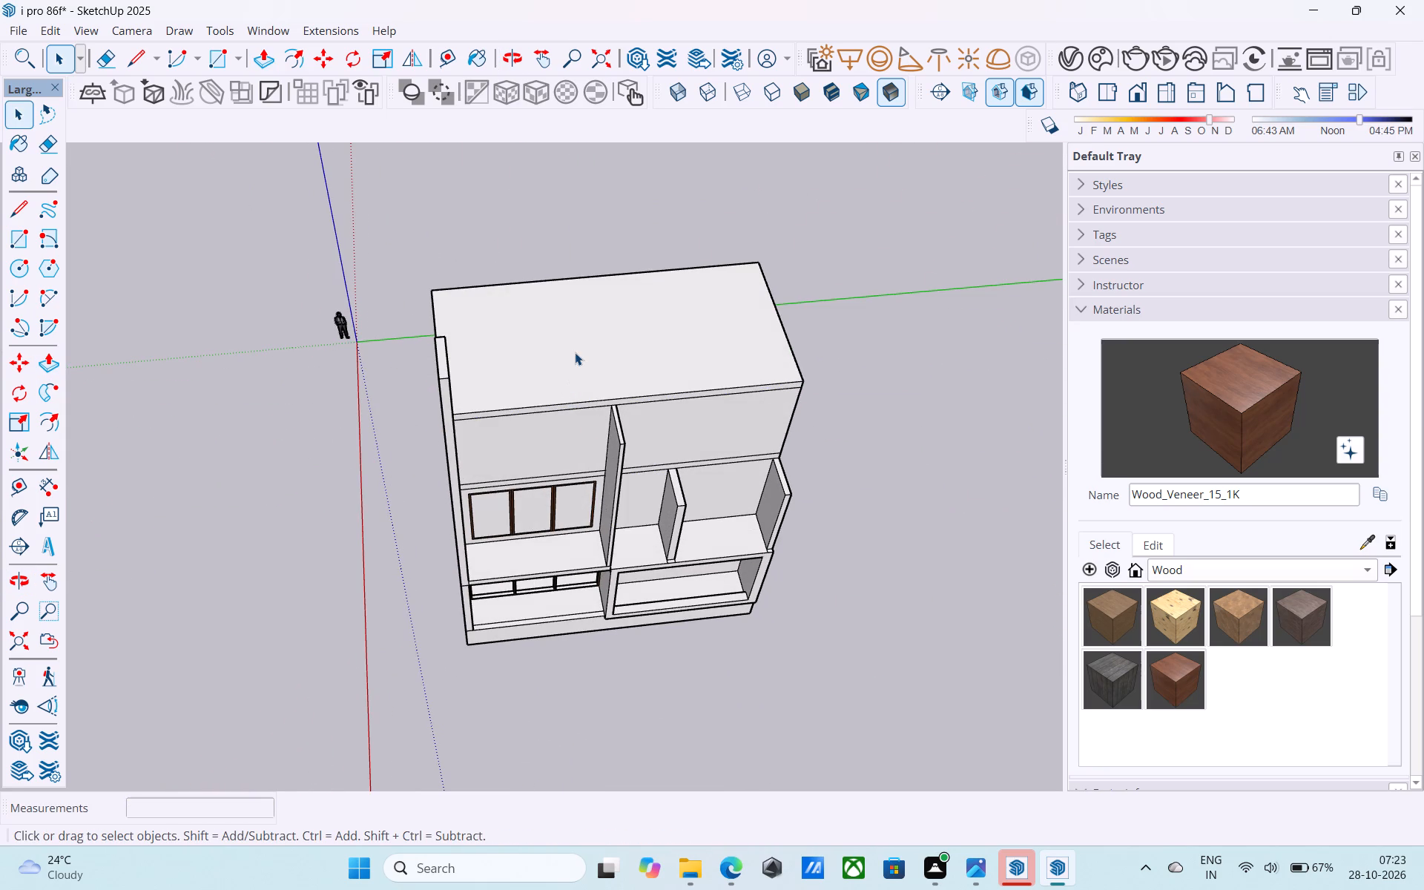
scroll(576, 352, "up", 4)
key("f")
left_click(576, 352)
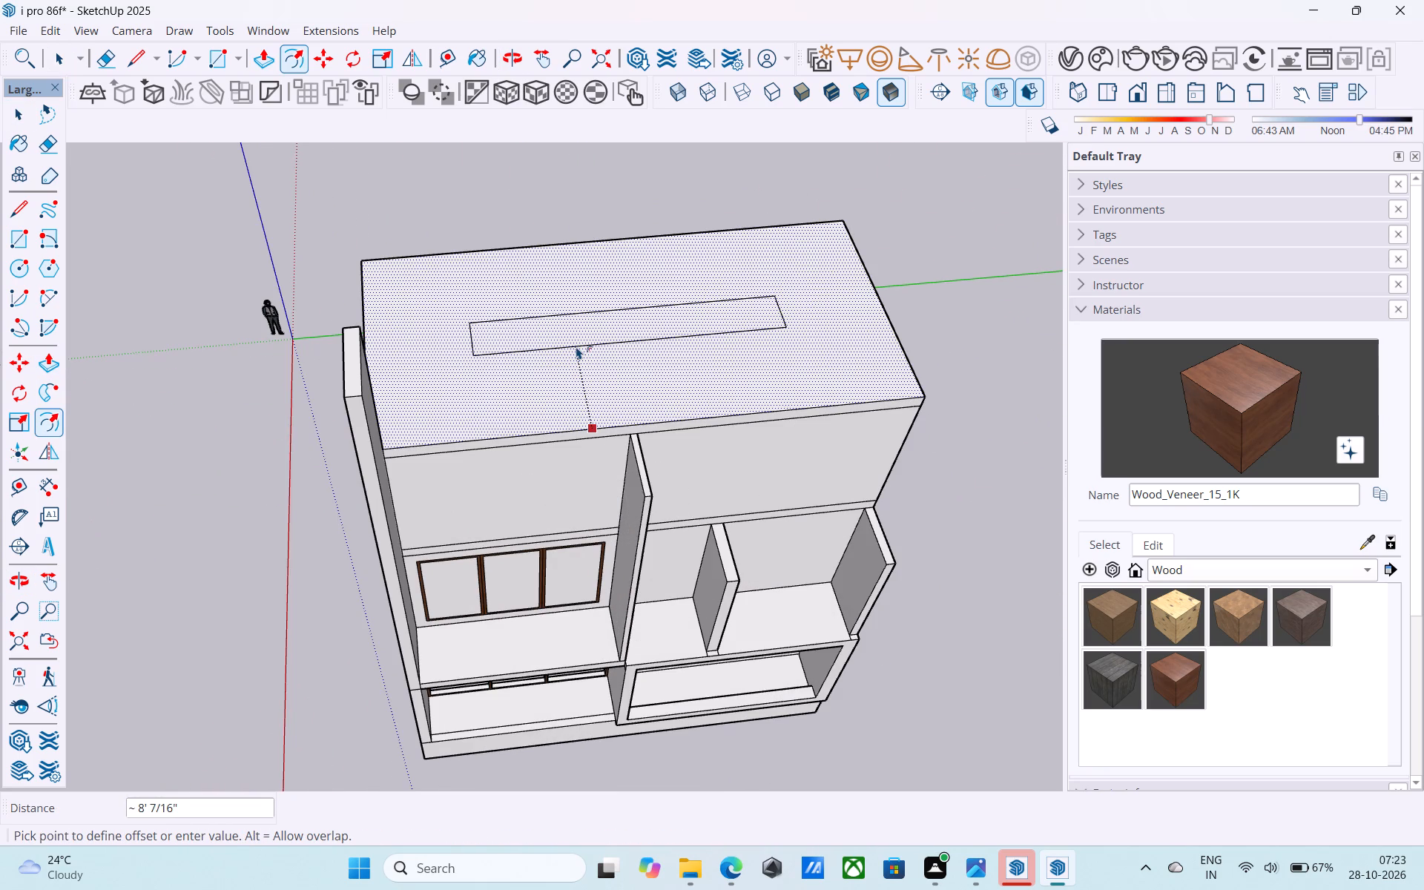
type("6\"")
key("Return")
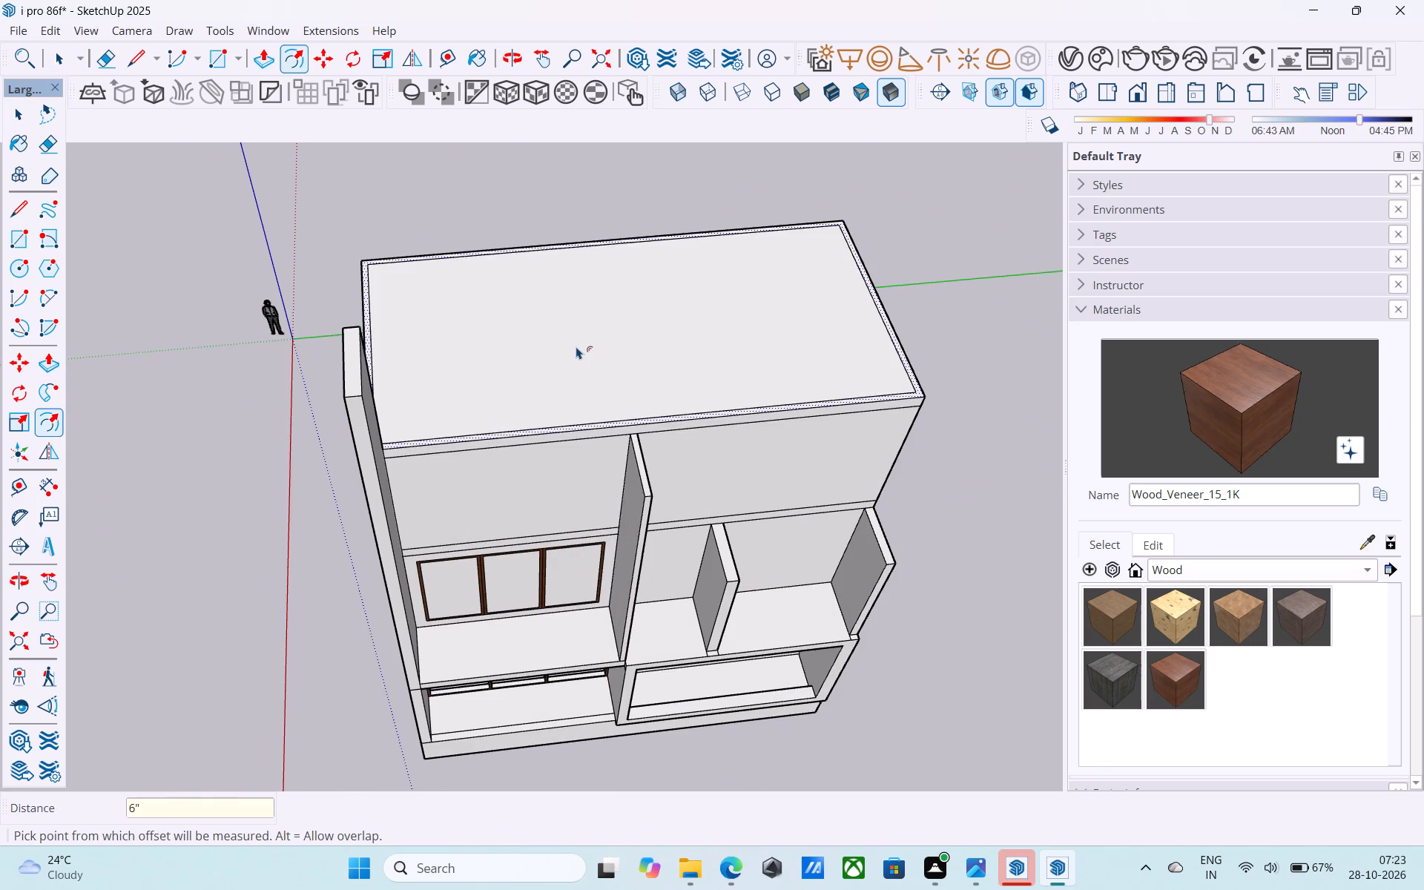
key("ctrl+s")
key("space")
Push/Pull the 6" border on the roof upward, level with the raised end wall's top, forming the upper storey walls.
middle_click_drag(332, 439, 528, 458)
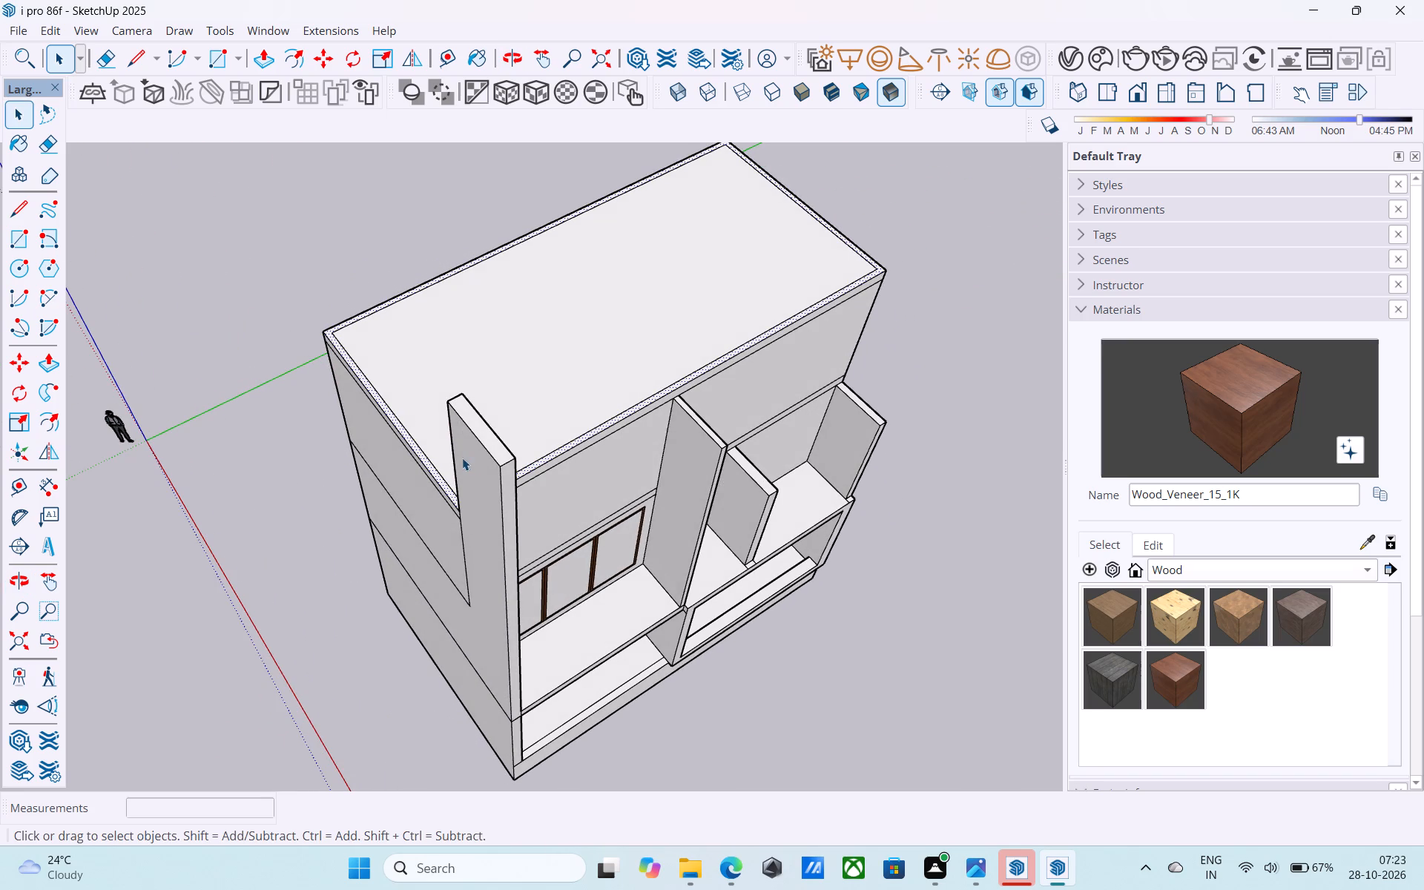
key("p")
left_click(554, 398)
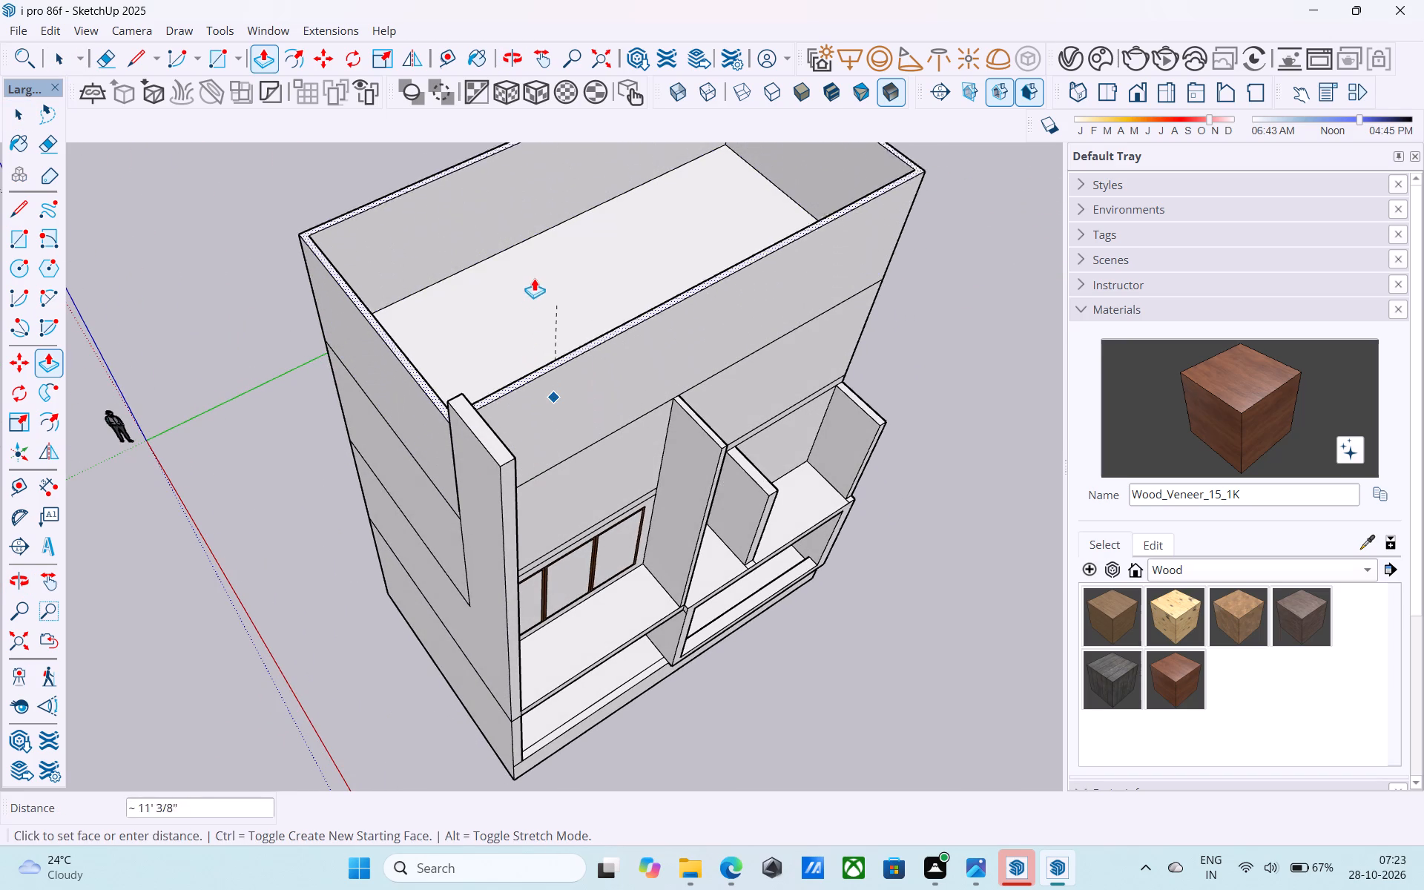
left_click(535, 272)
key("space")
scroll(567, 363, "down", 5)
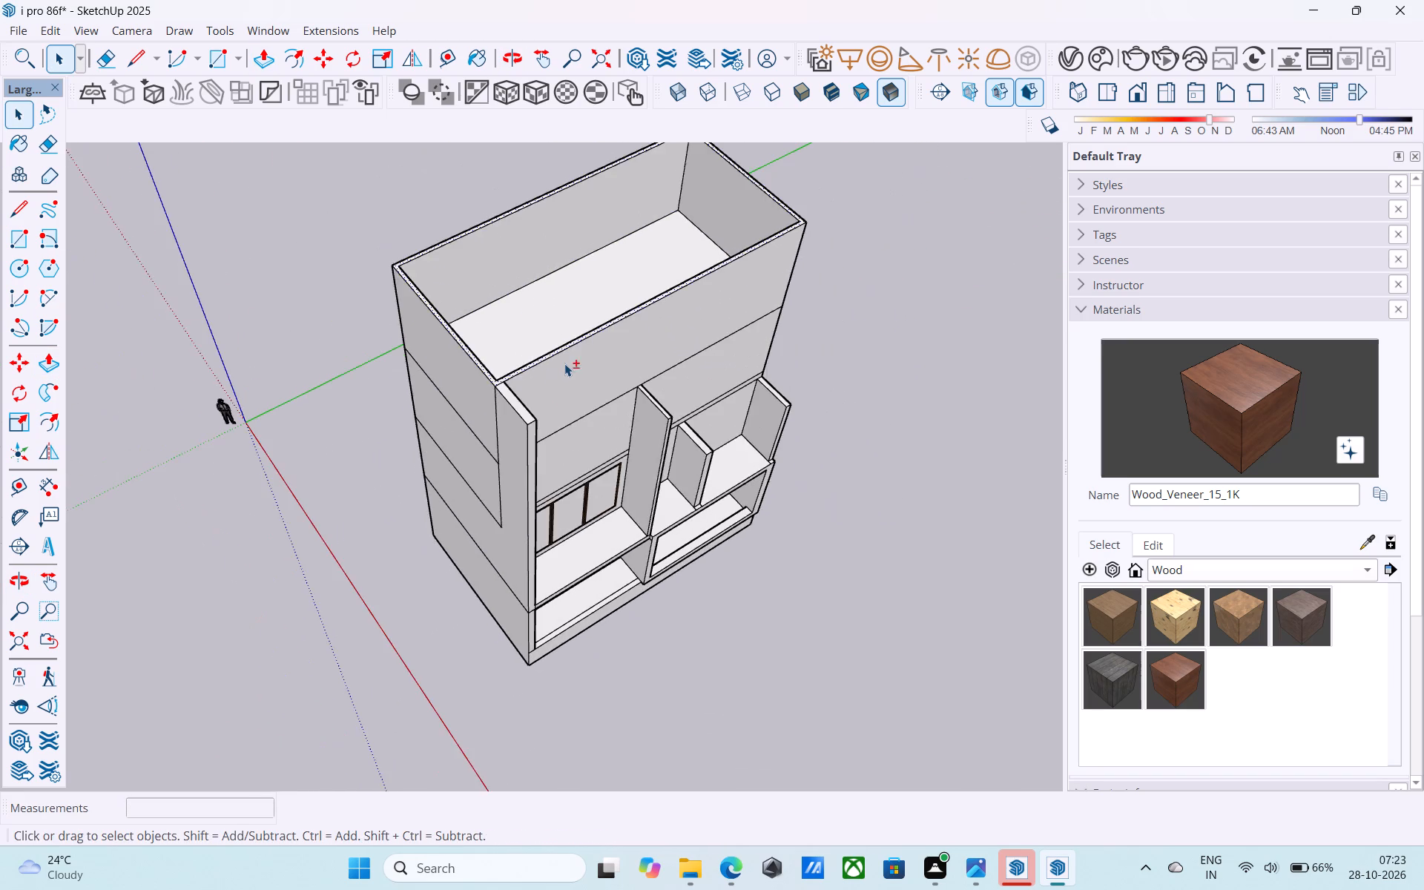
Copy the front wall's roof slab edge beside the raised end wall a short distance straight up.
middle_click_drag(557, 363, 263, 321, "shift")
middle_click_drag(311, 353, 818, 570)
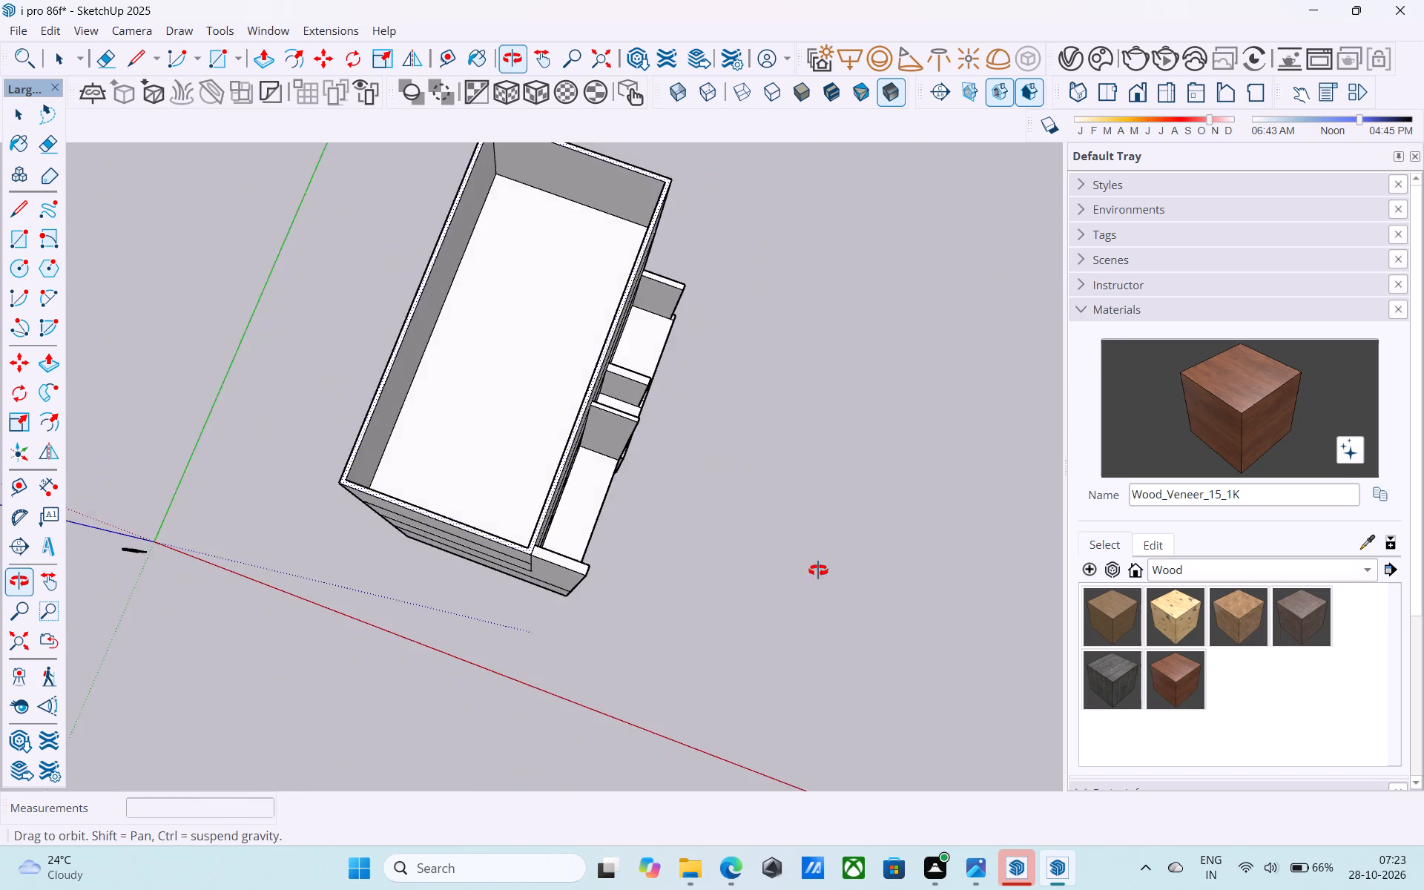
middle_click_drag(818, 570, 481, 175)
middle_click_drag(514, 308, 173, 309)
scroll(421, 372, "up", 3)
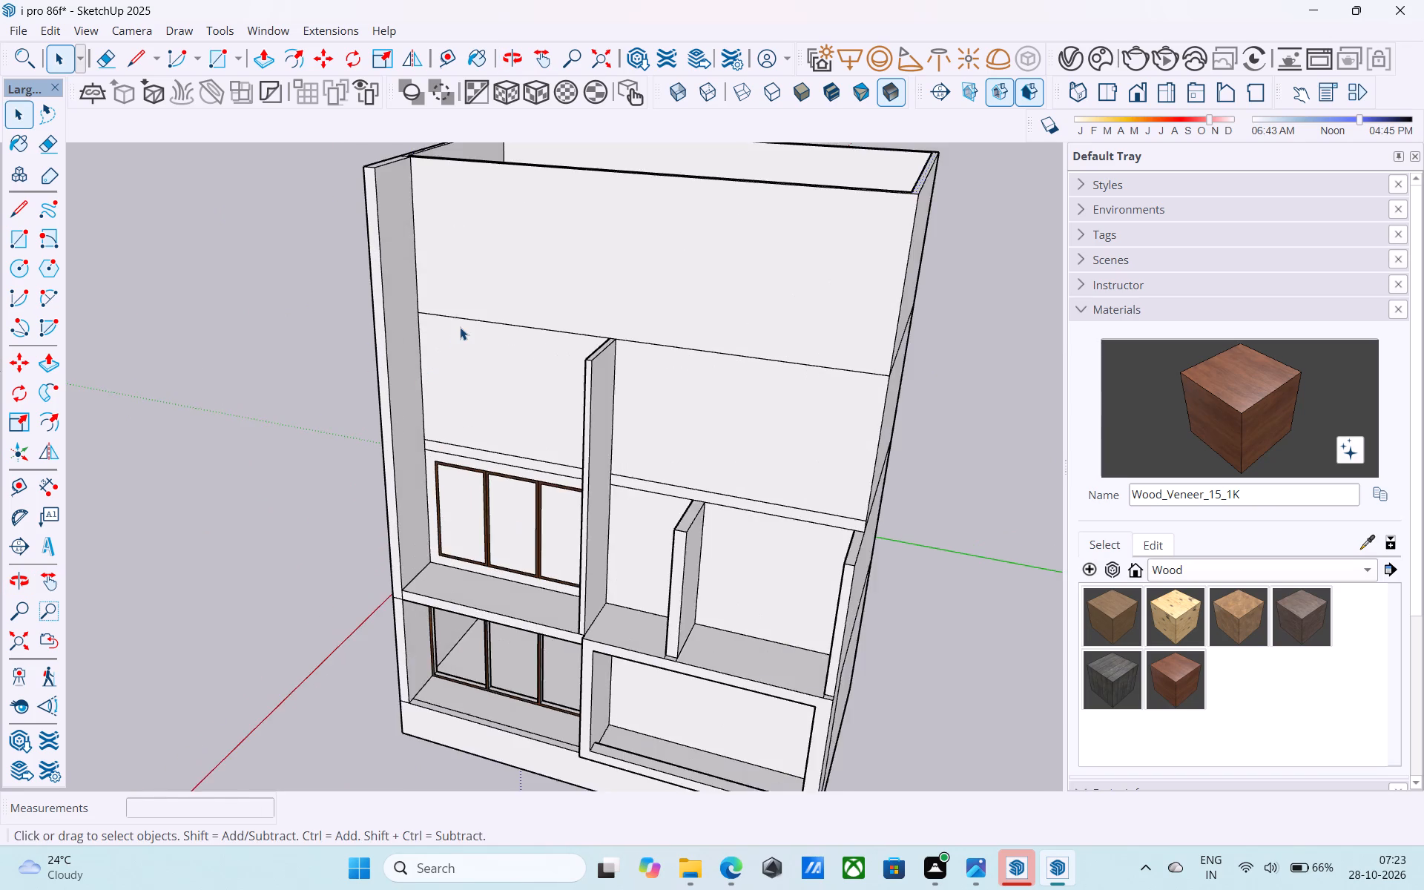
scroll(460, 327, "up", 2)
left_click(464, 317)
key("m")
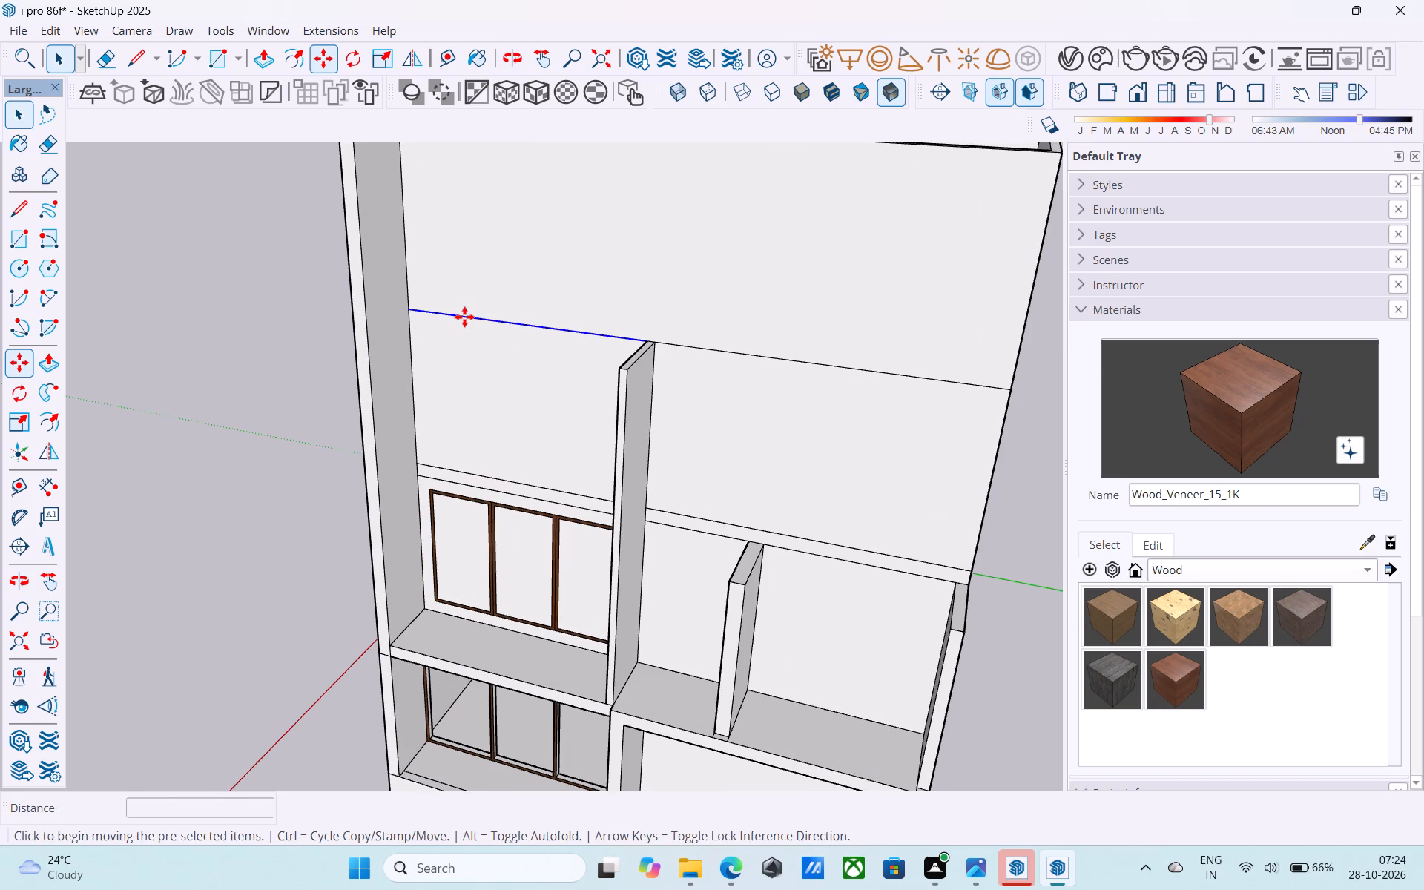
left_click(415, 315)
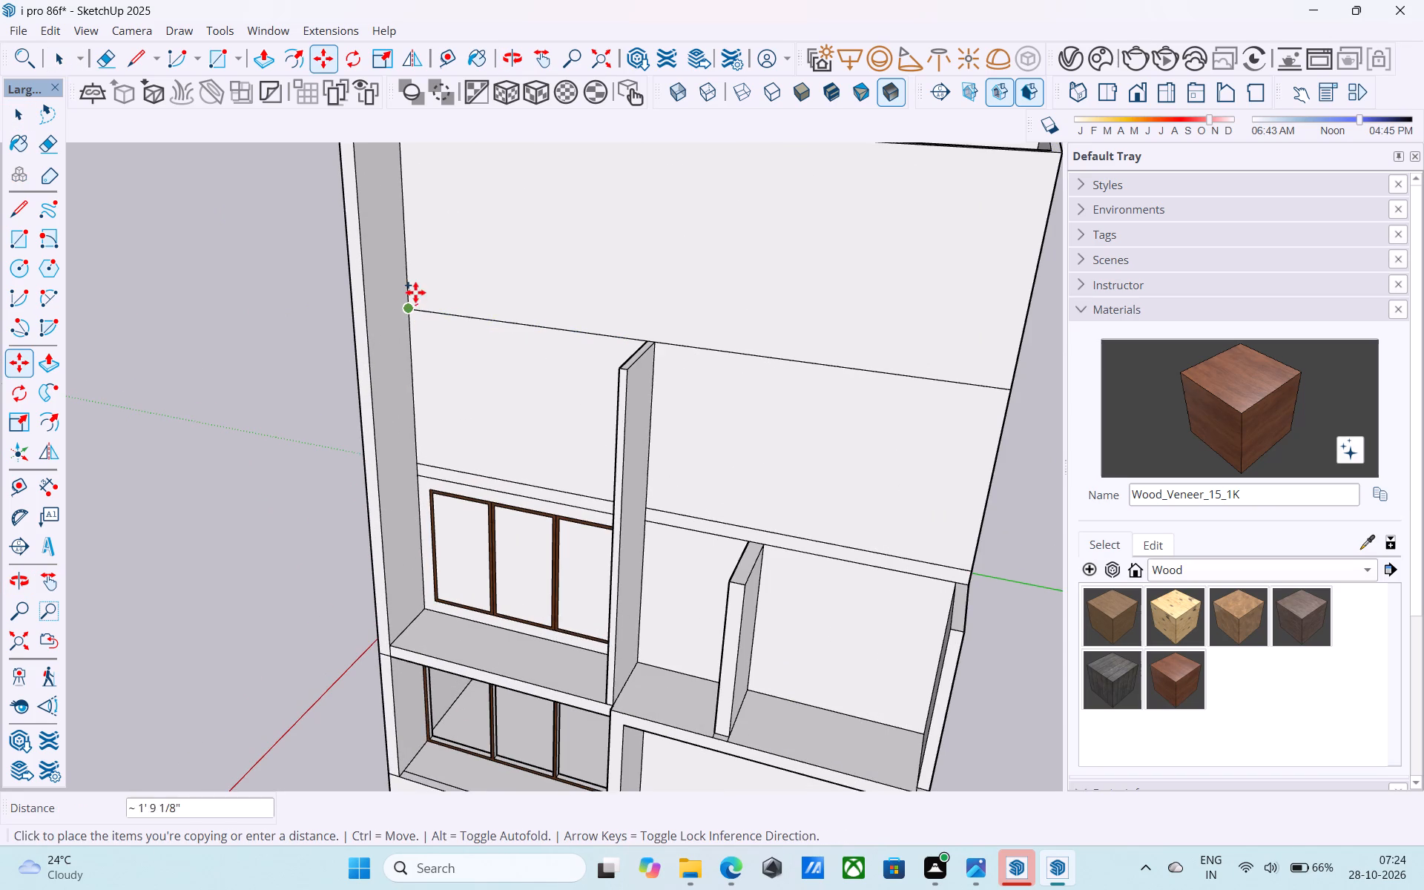
left_click(415, 290)
Draw a 21' 6" line continuing the copied edge across the front, extend it 19' 6" across the end face, and save.
key("l")
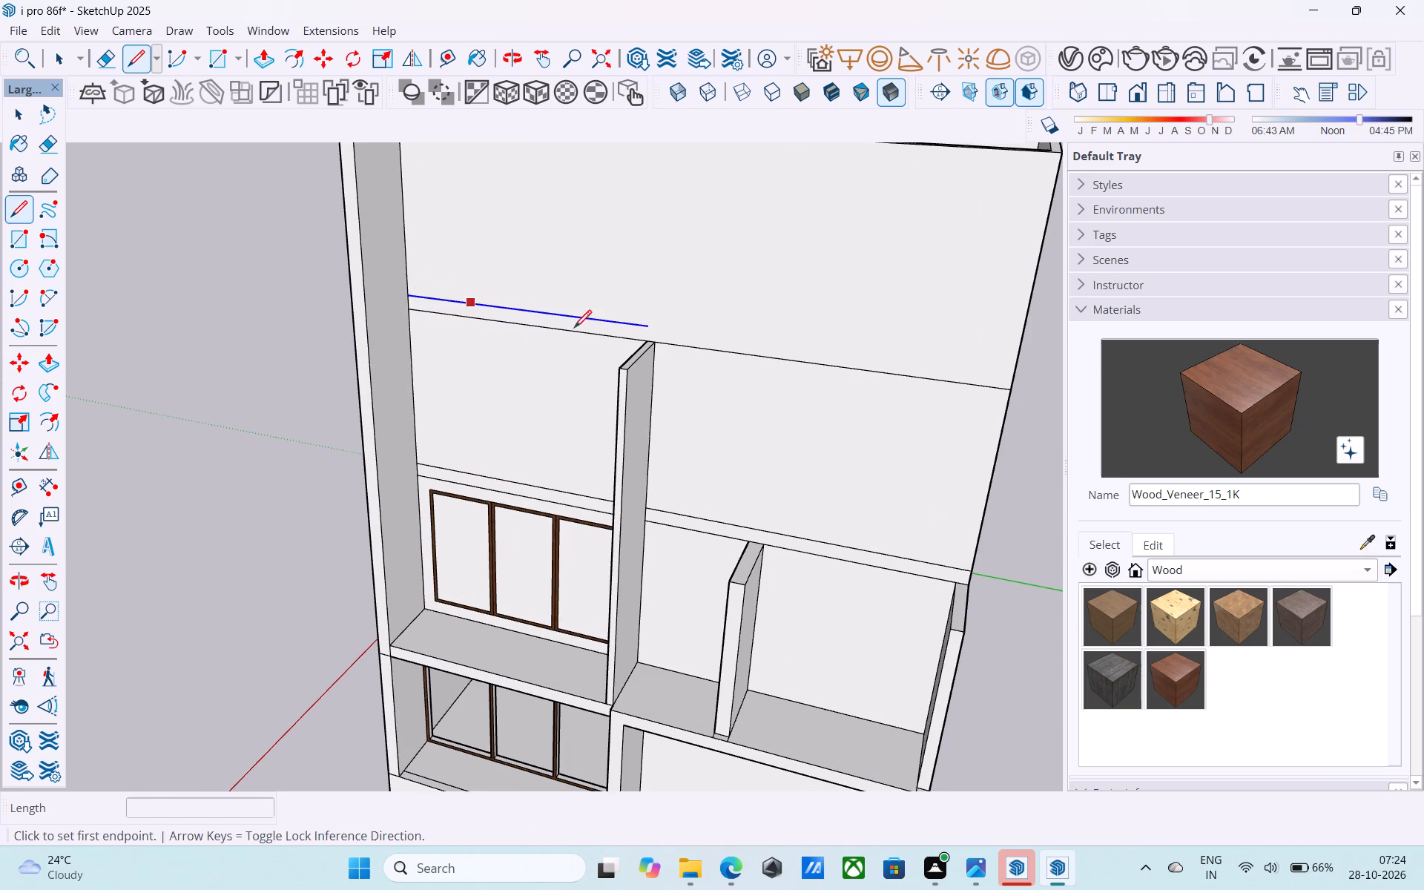
left_click(650, 323)
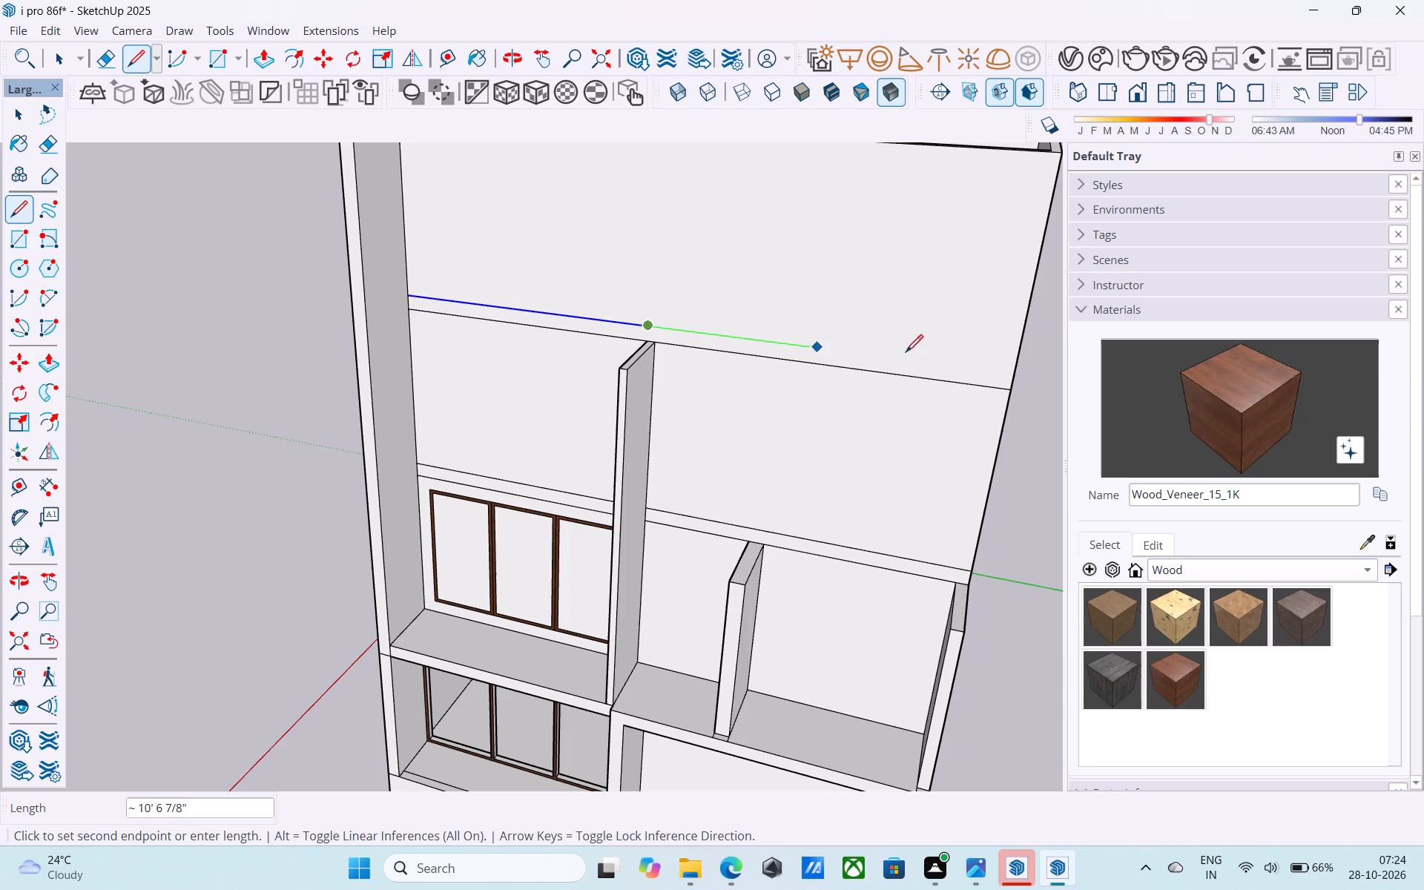
left_click(1015, 370)
left_click(1016, 372)
middle_click_drag(889, 377, 367, 370)
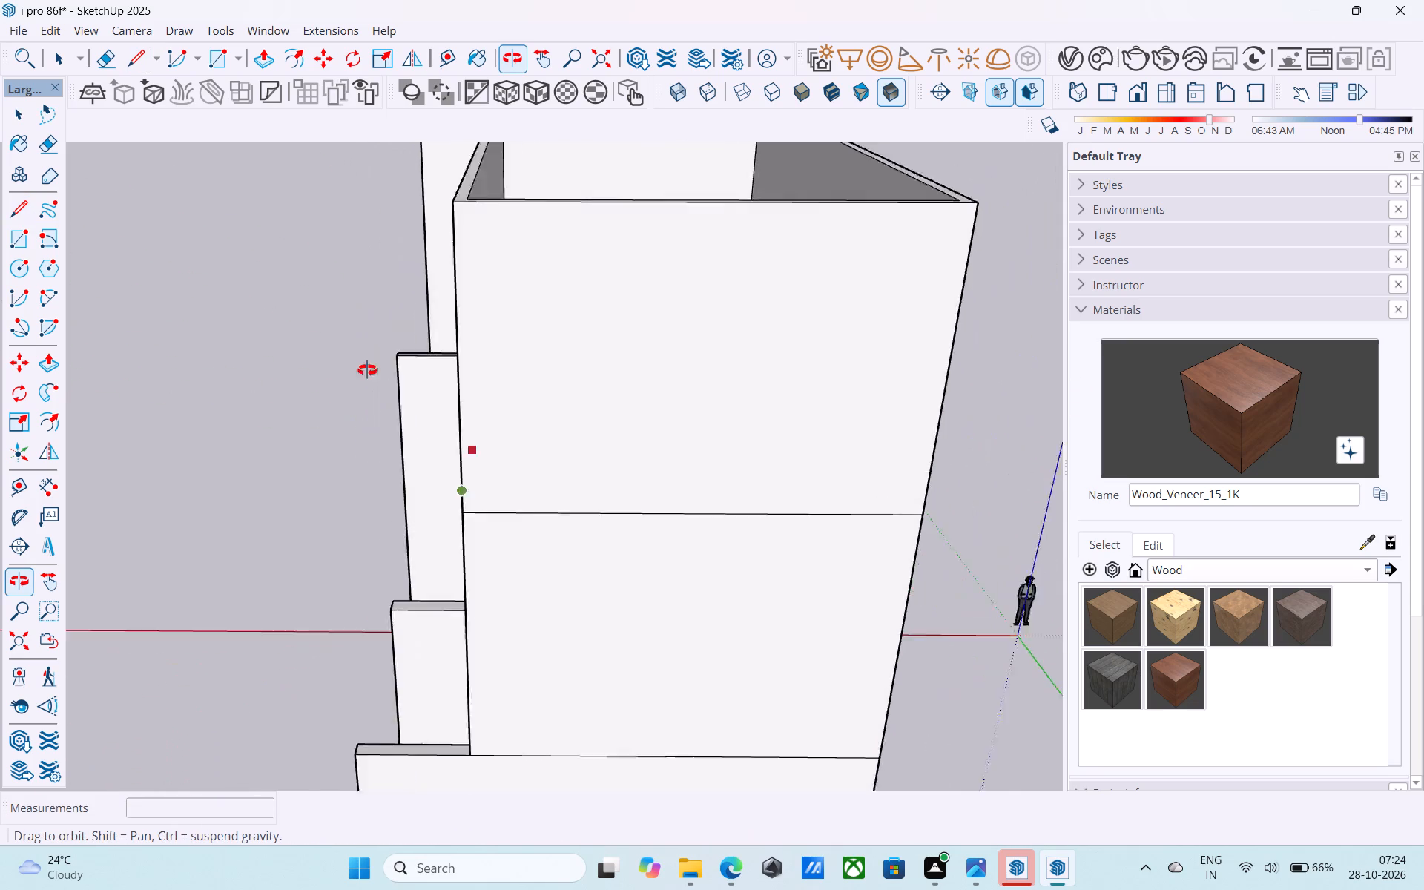
middle_click_drag(367, 370, 177, 368)
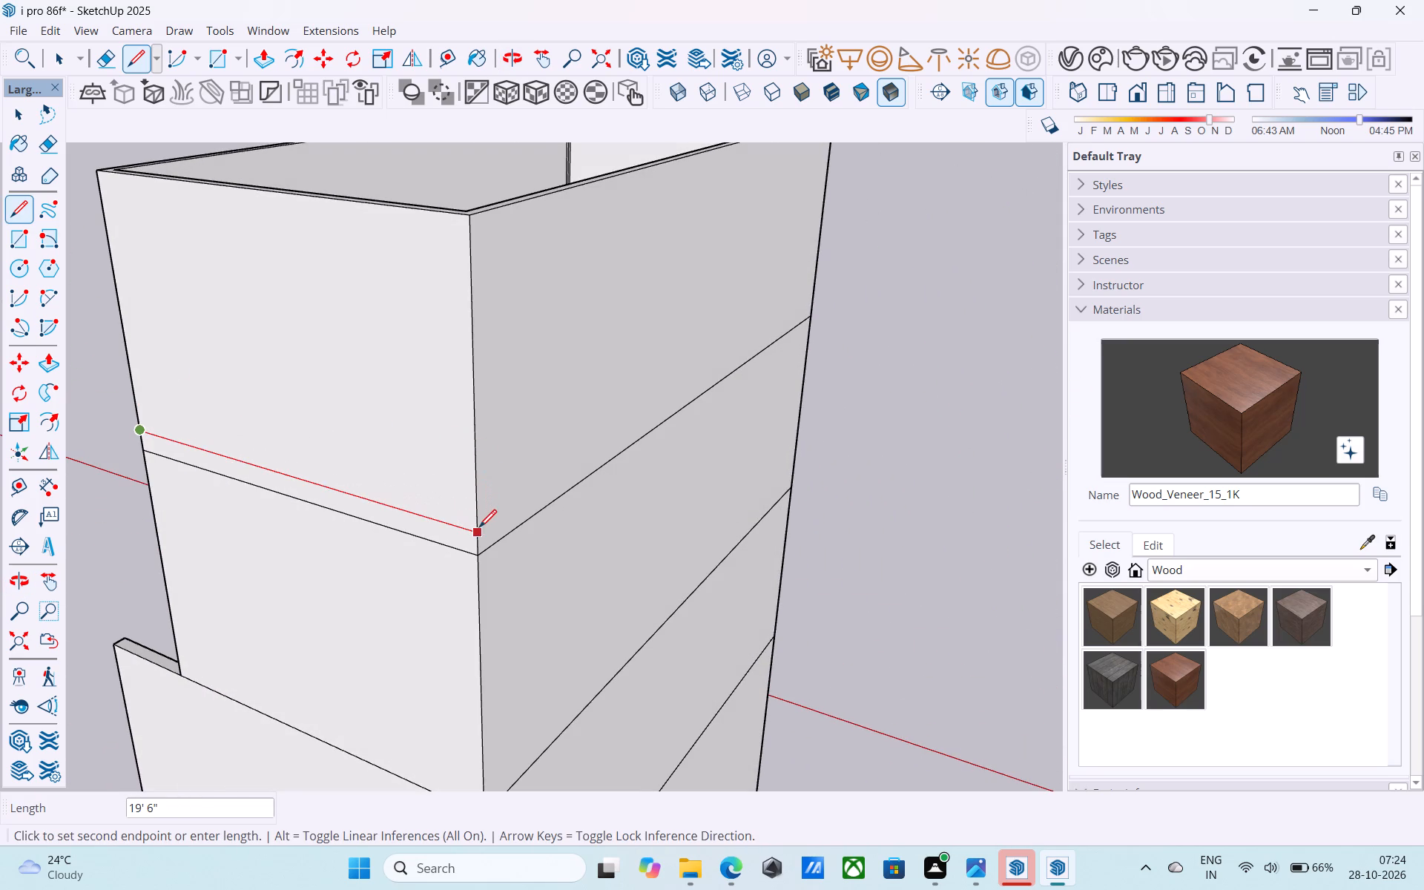
left_click(478, 530)
scroll(307, 425, "up", 1)
middle_click_drag(306, 425, 837, 411)
scroll(836, 409, "down", 5)
key("space")
key("ctrl+s")
key("space")
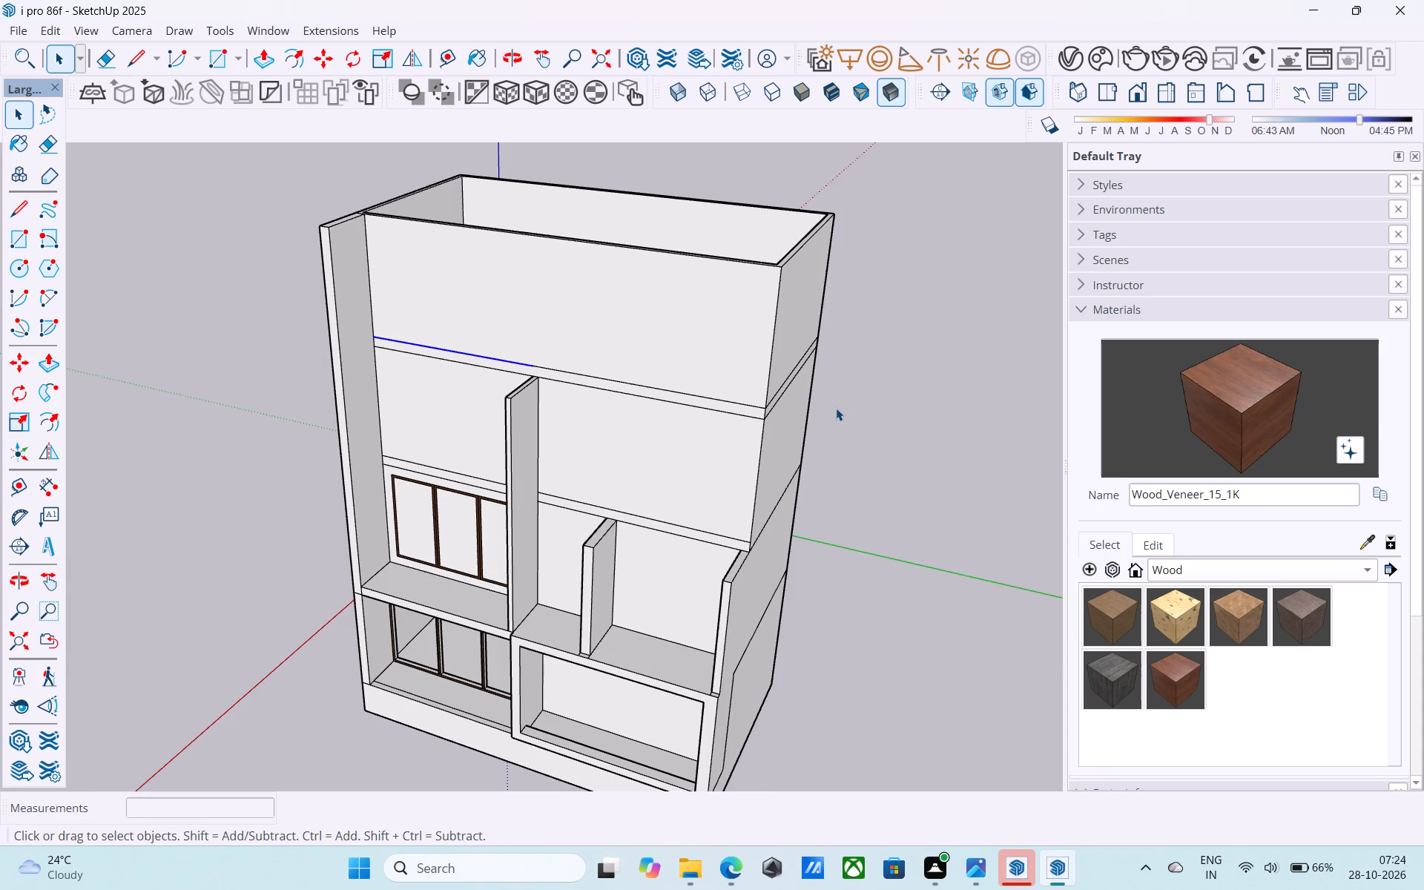
Push/Pull the shorter middle partition's top face up 13' to the underside line of the roof slab.
left_click(836, 408)
scroll(818, 398, "down", 5)
middle_click_drag(772, 375, 805, 346)
middle_click_drag(762, 380, 759, 340, "shift")
scroll(606, 376, "up", 4)
middle_click_drag(611, 372, 606, 368, "shift")
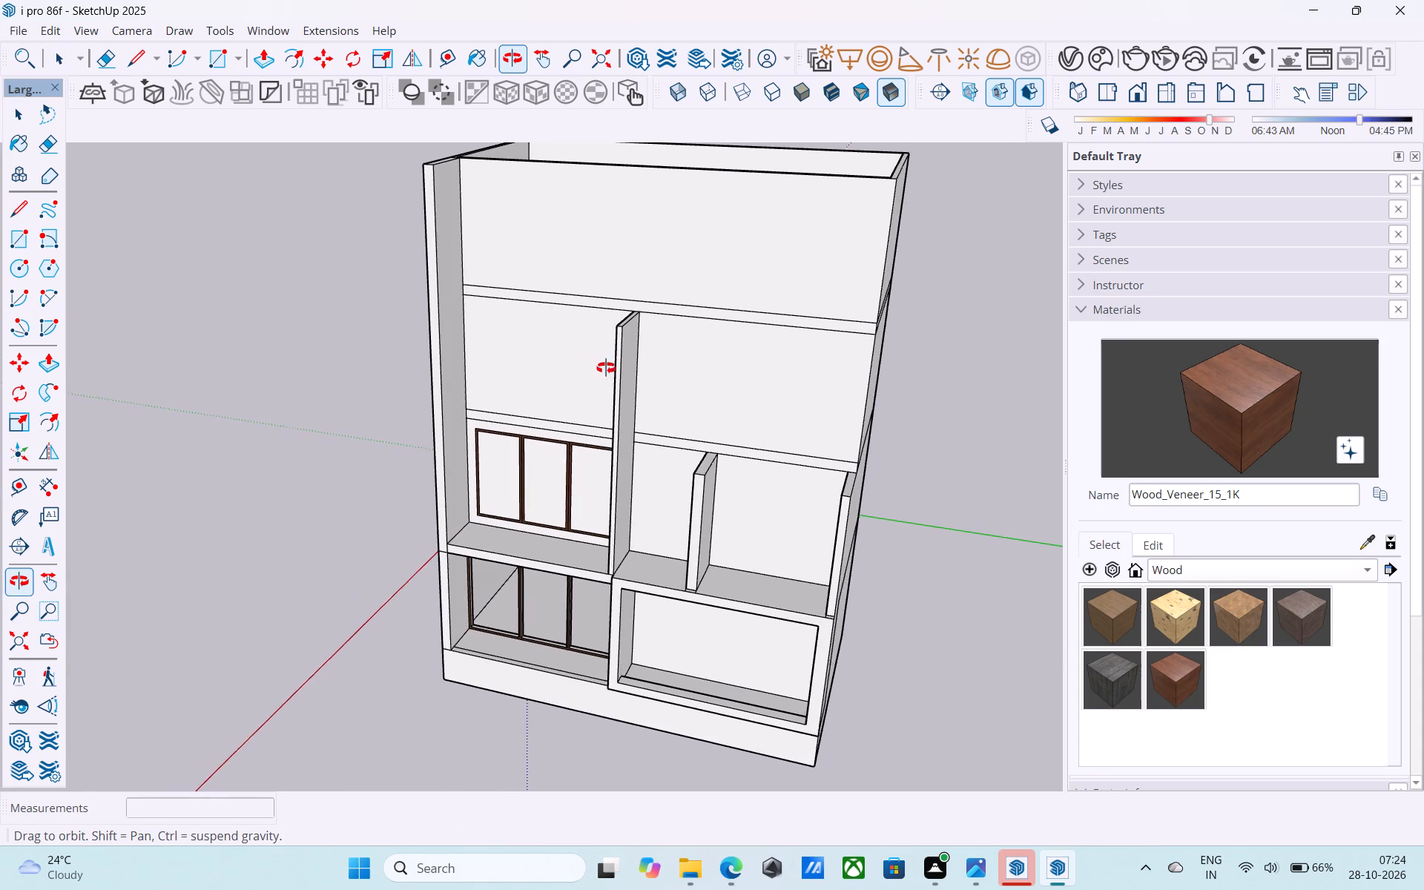
middle_click_drag(606, 368, 676, 376, "shift")
scroll(719, 458, "up", 3)
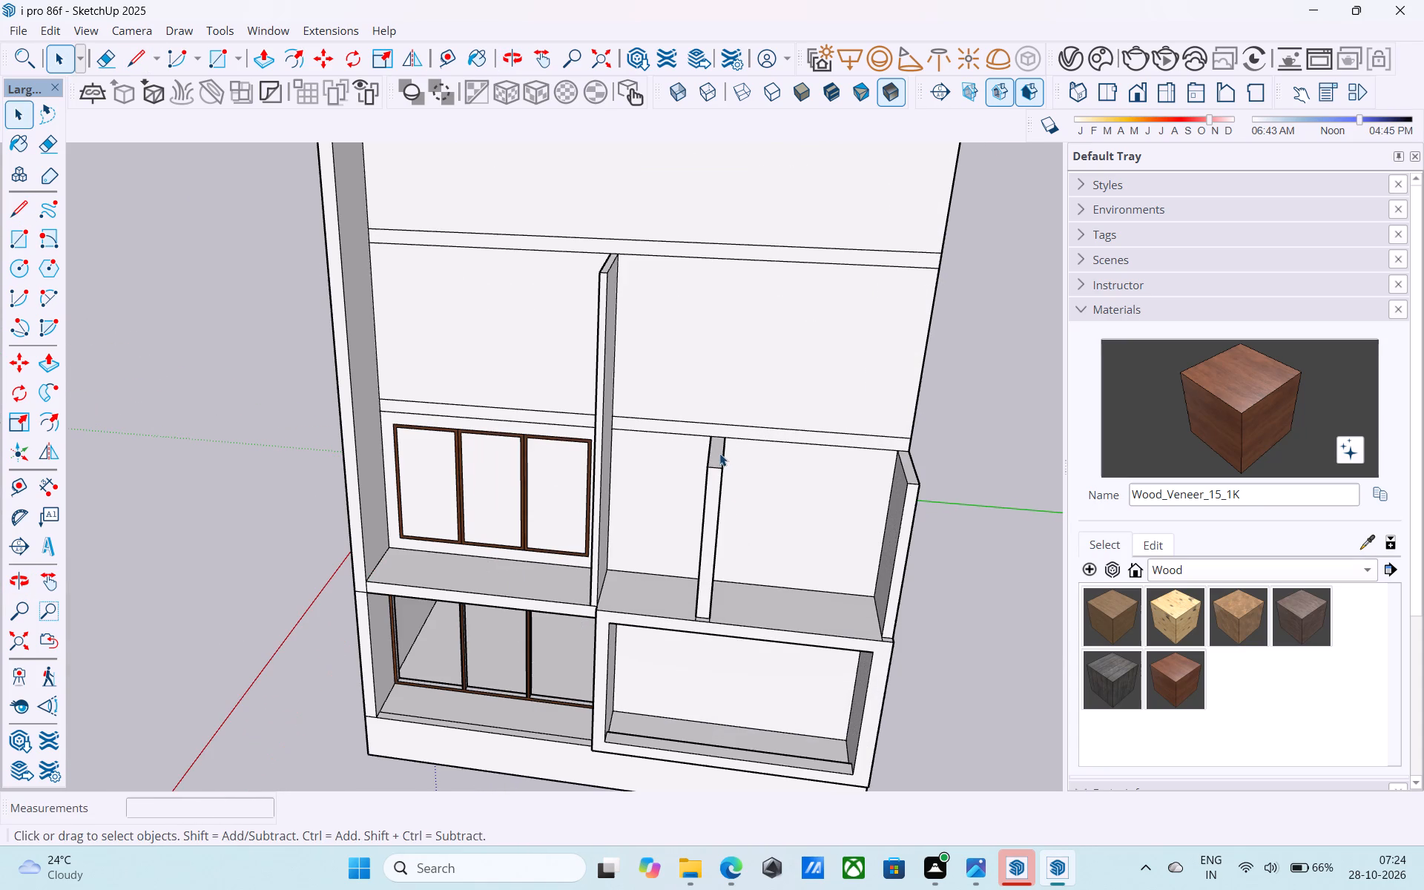
left_click(719, 453)
key("p")
left_click(719, 453)
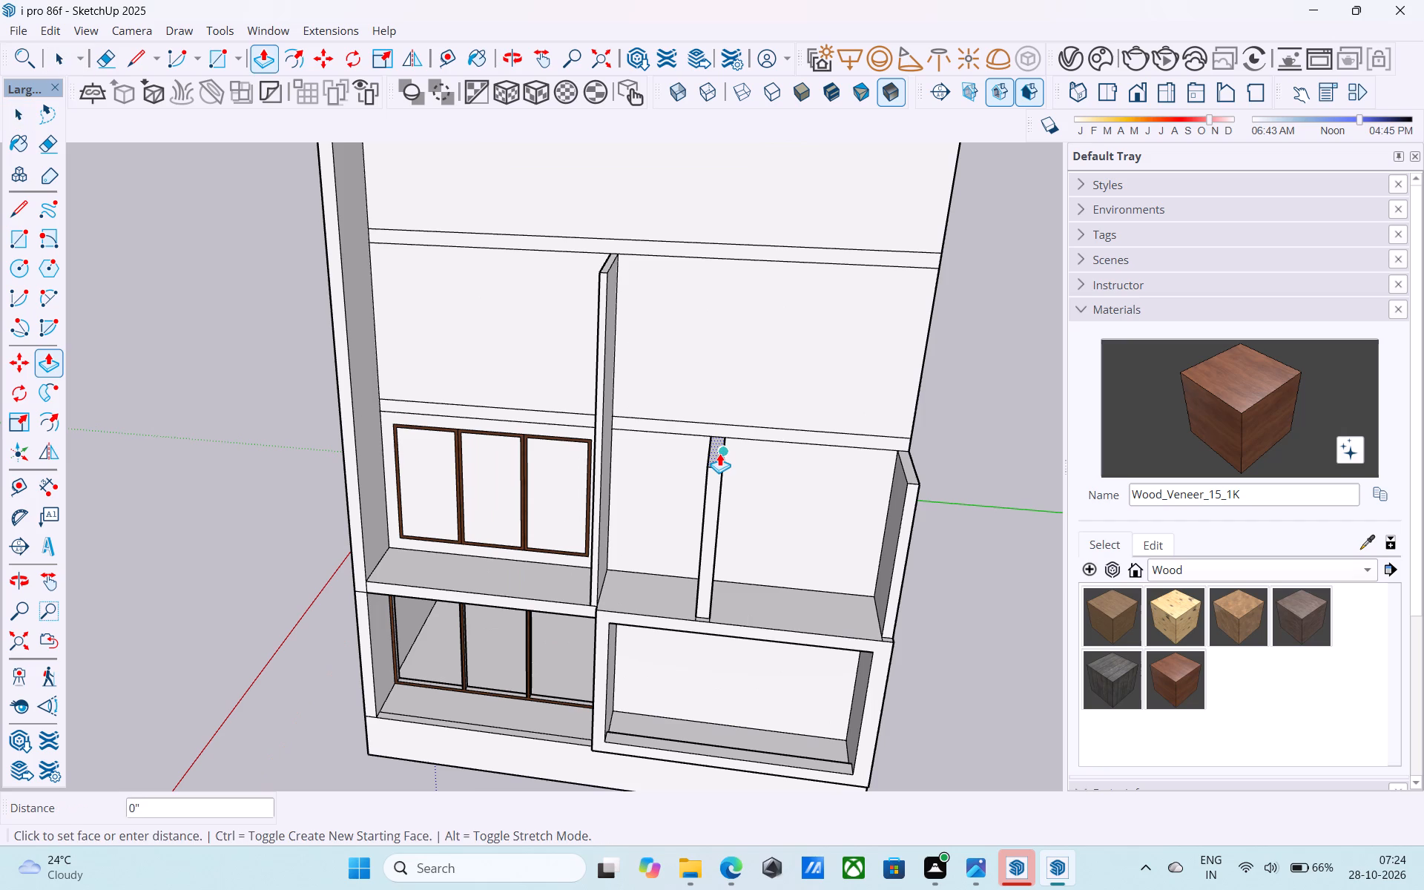
left_click(652, 258)
middle_click_drag(654, 268, 765, 317)
middle_click_drag(903, 411, 693, 405)
scroll(683, 395, "down", 5)
key("space")
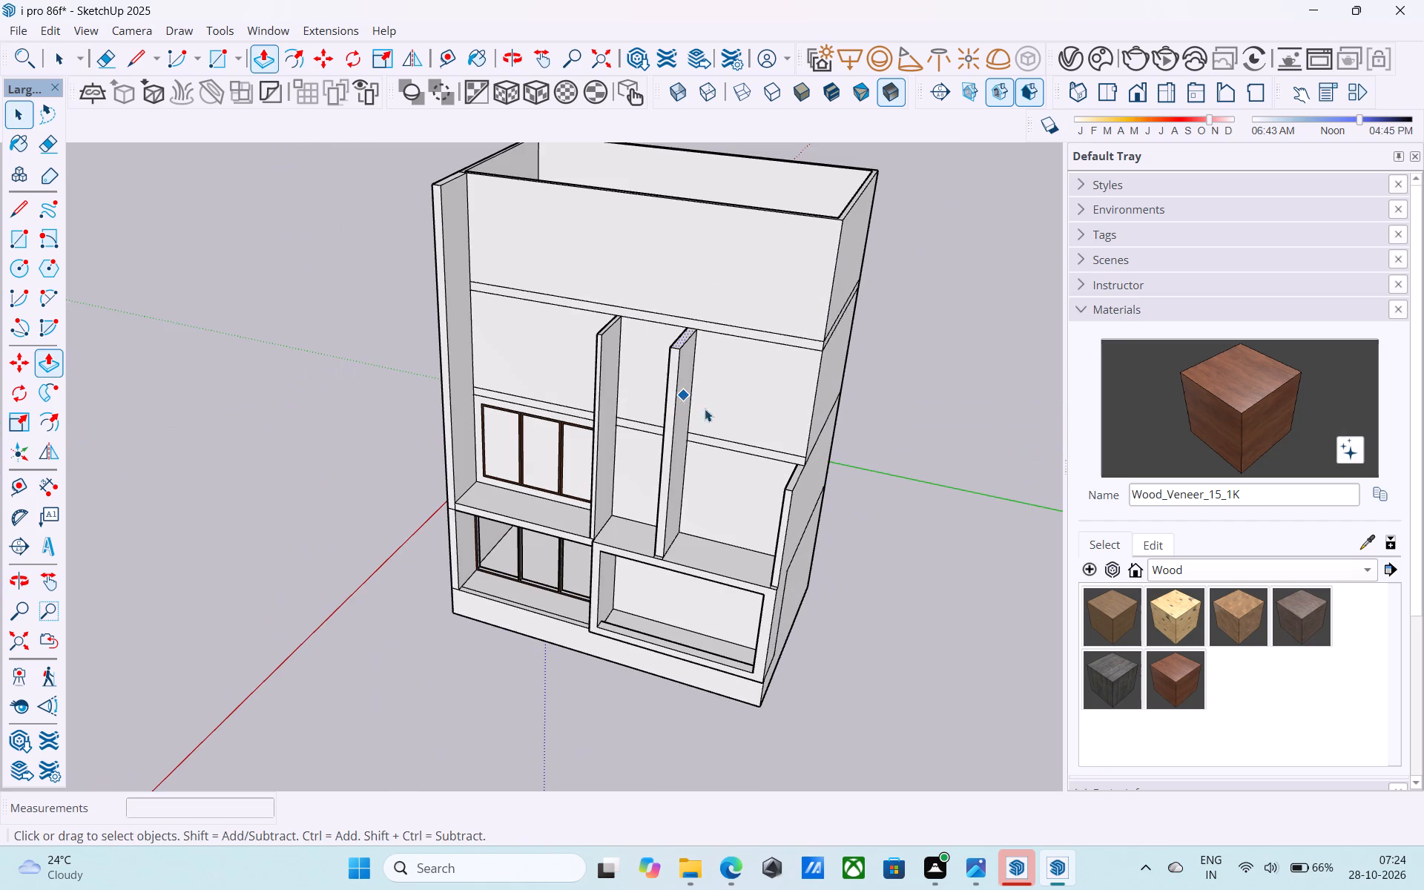
Push/Pull the lower end wall's projecting top face up 13' to the roof slab's underside line.
middle_click_drag(808, 458, 829, 504)
scroll(791, 497, "up", 8)
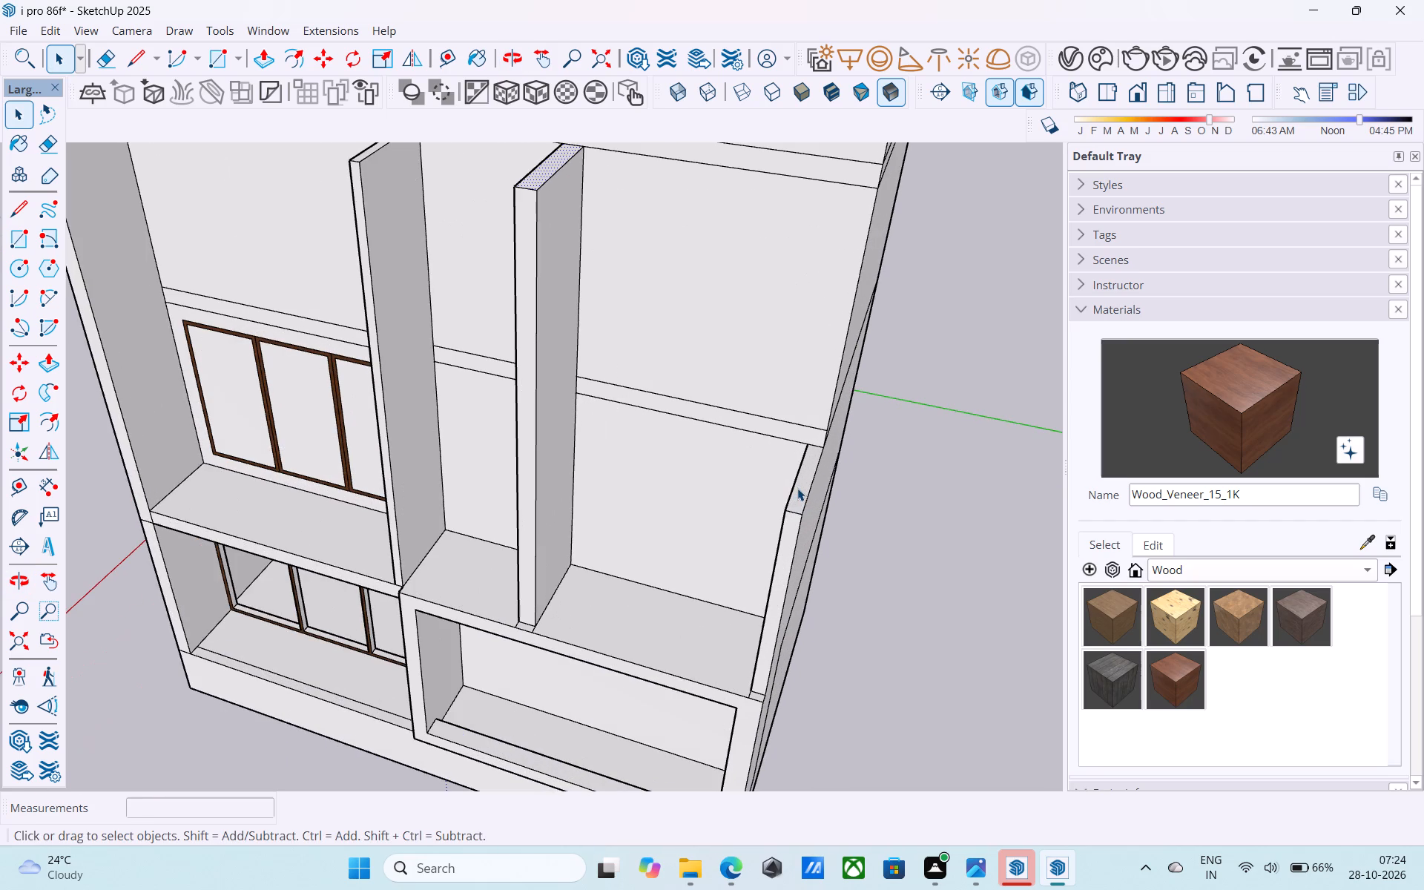
left_click(799, 488)
scroll(799, 488, "up", 1)
middle_click_drag(799, 488, 1081, 486)
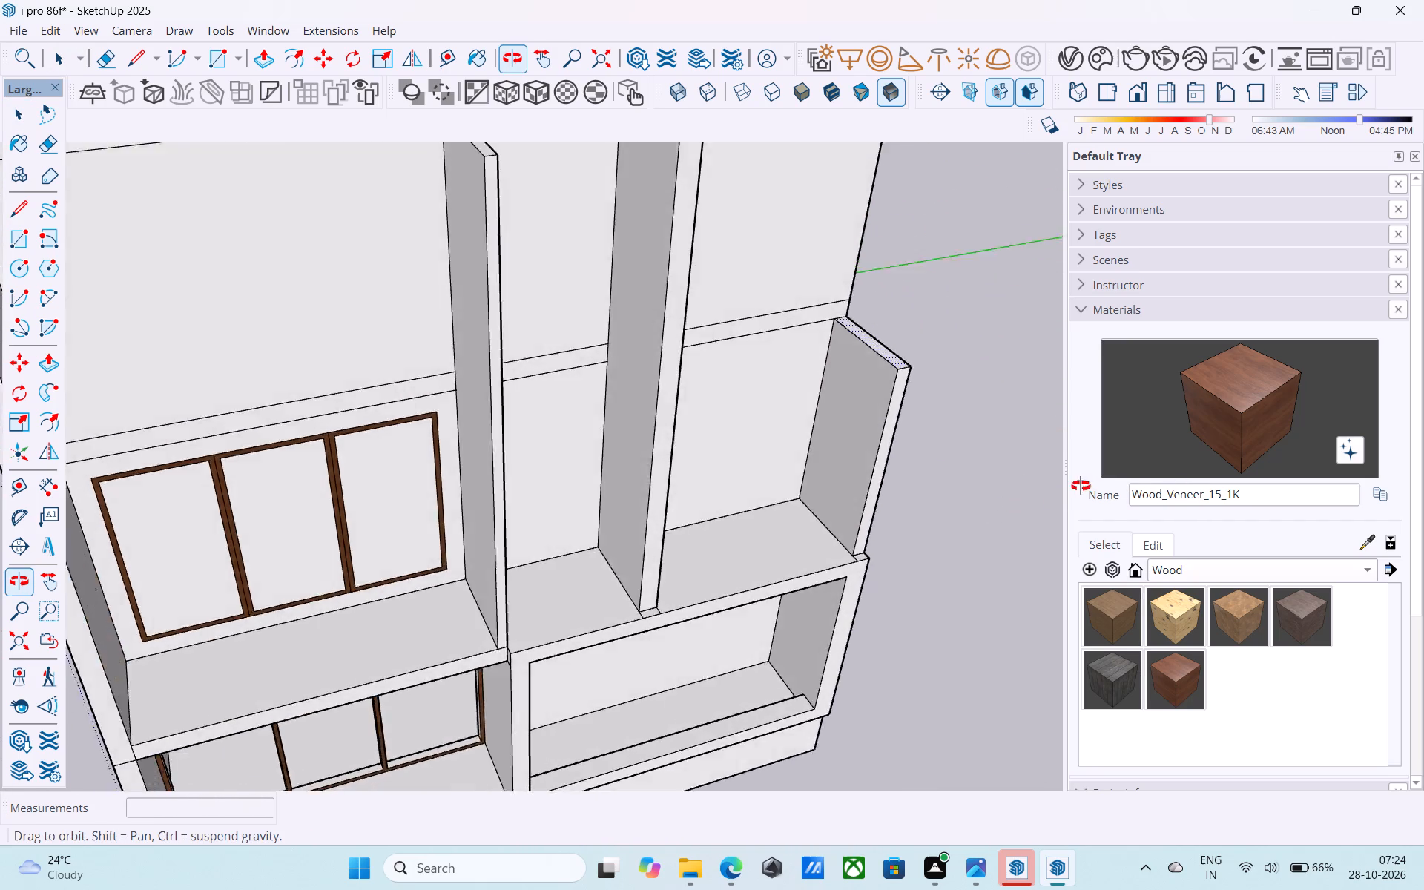
middle_click_drag(1081, 486, 811, 561)
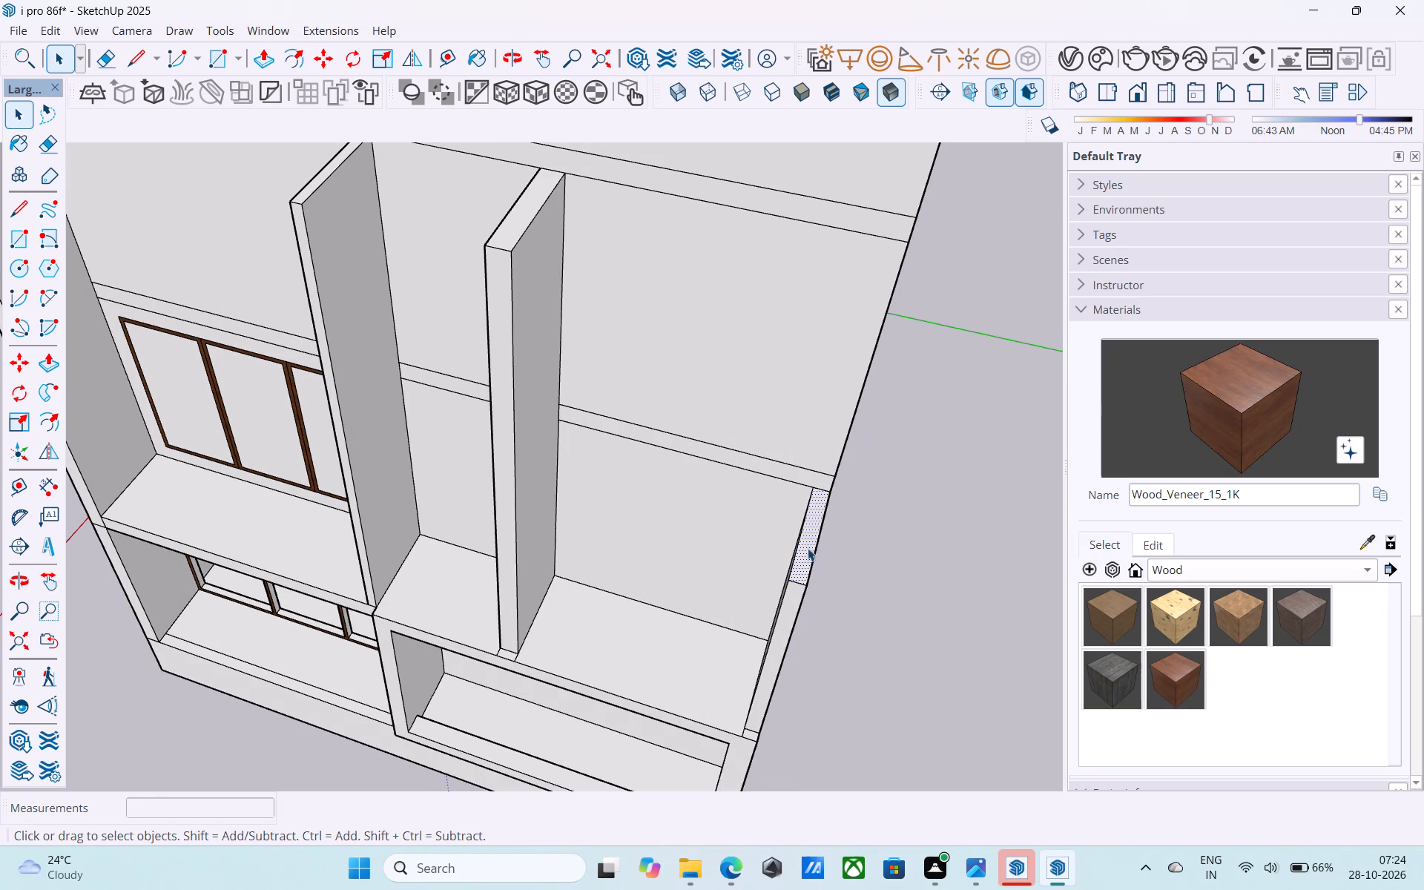
key("p")
left_click(809, 533)
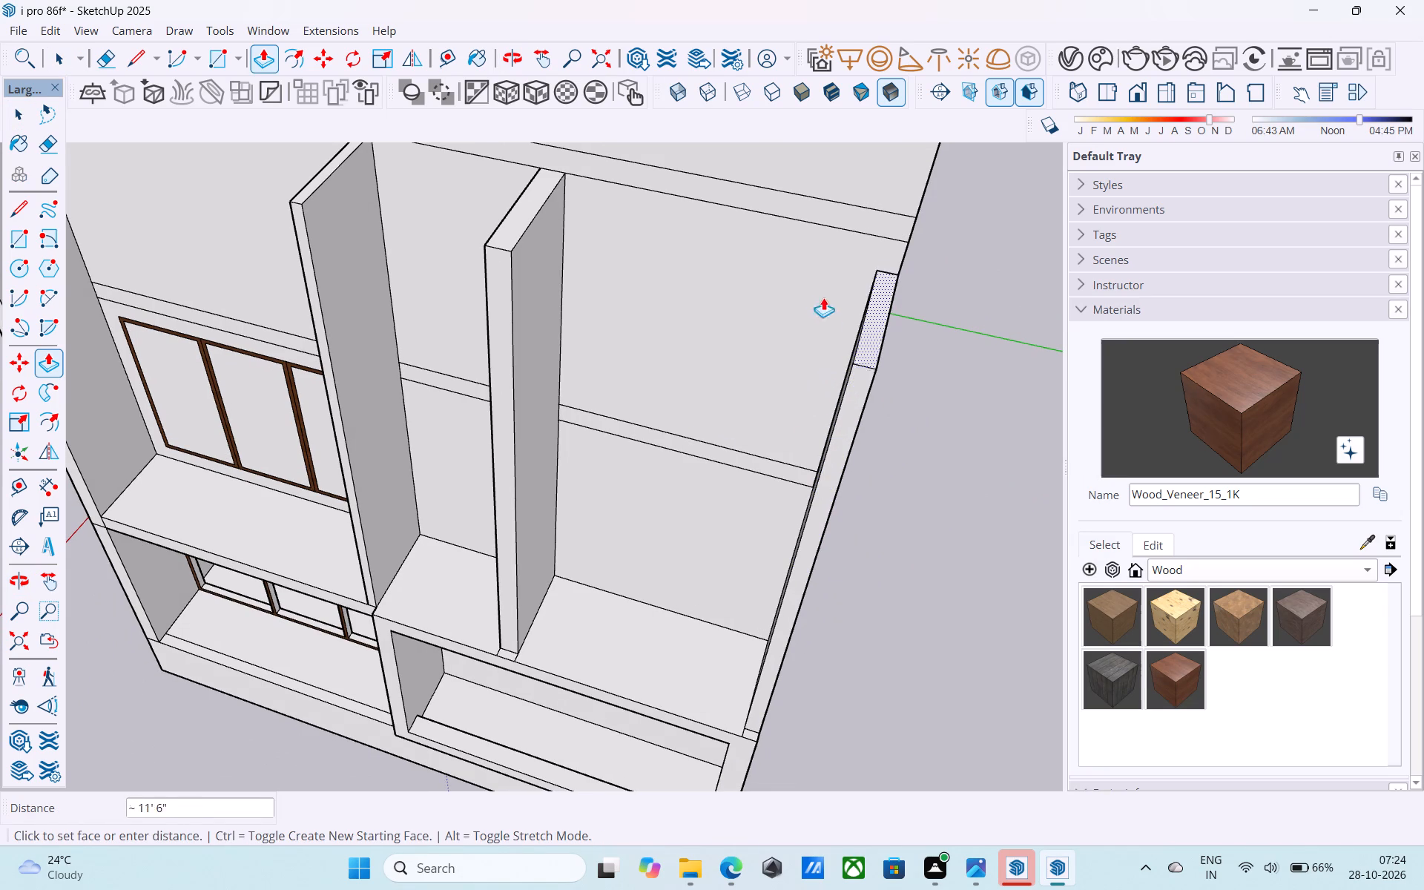
left_click(720, 203)
Push/Pull the same end wall projection's top face another 13' up, flush with the top of the upper storey walls.
scroll(731, 205, "down", 2)
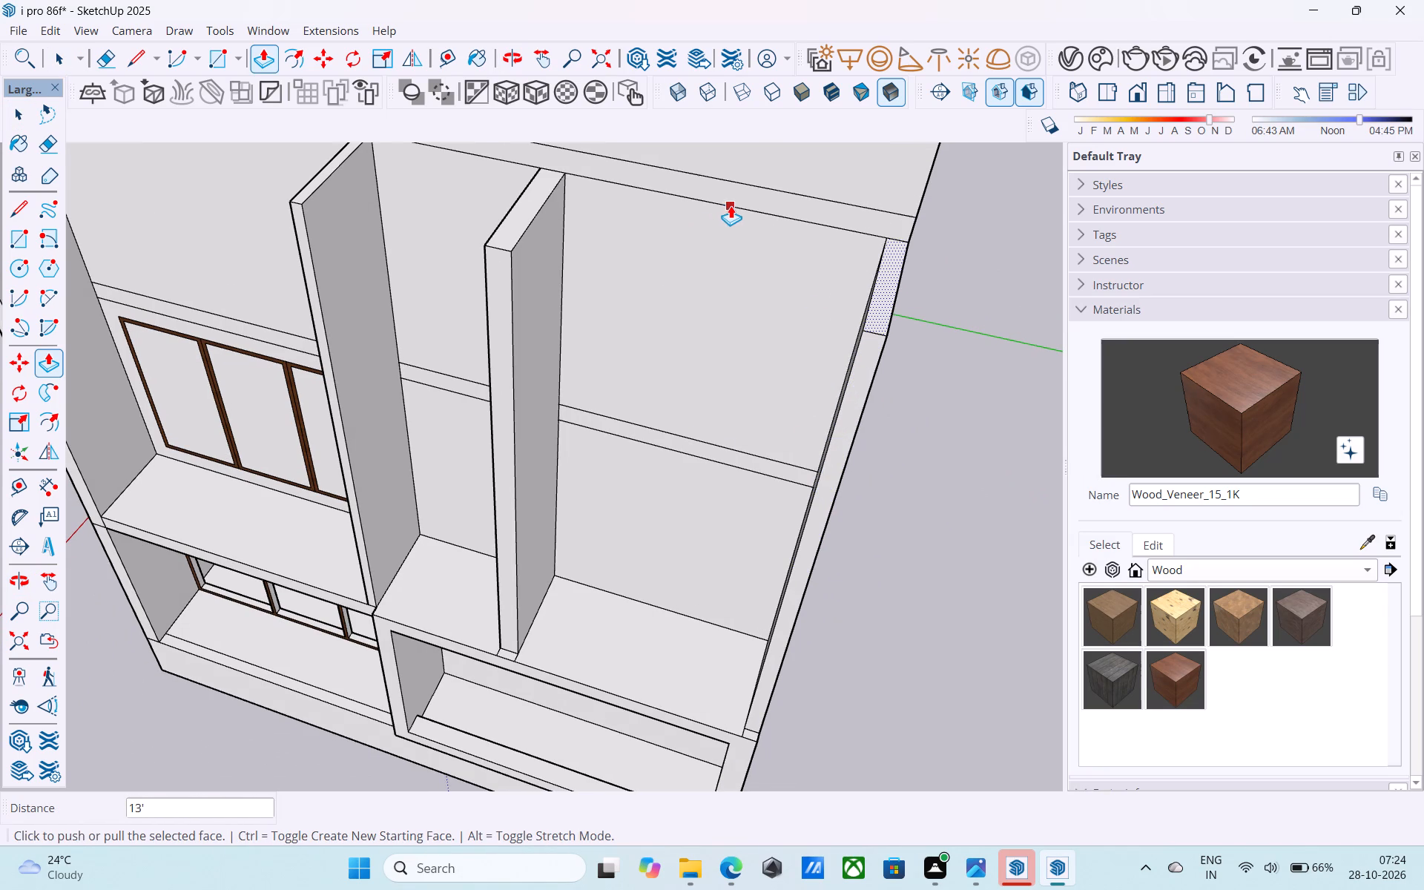
scroll(731, 205, "down", 3)
middle_click_drag(730, 214, 694, 409)
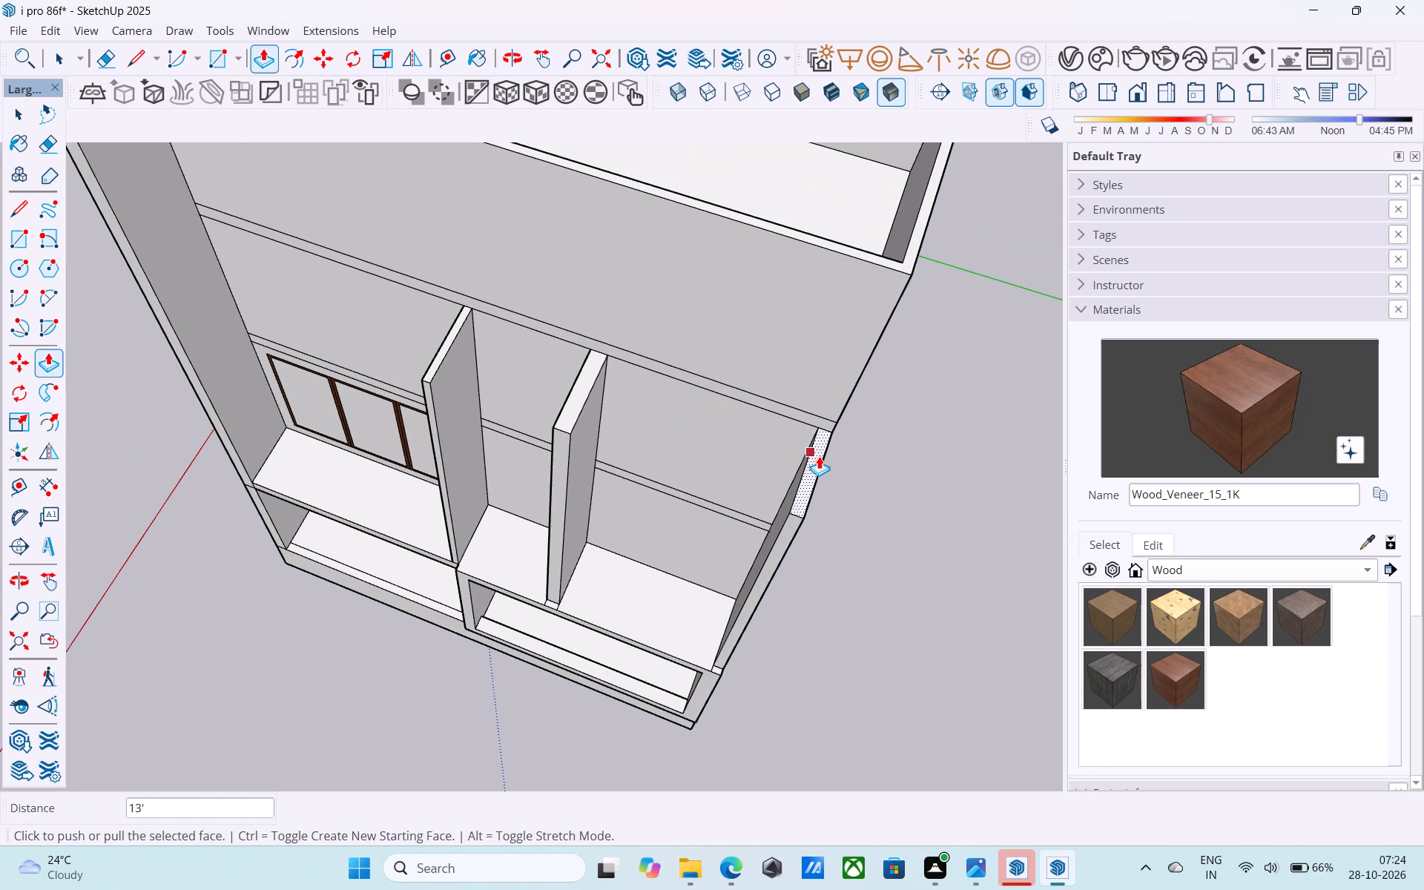
left_click(820, 456)
left_click(755, 225)
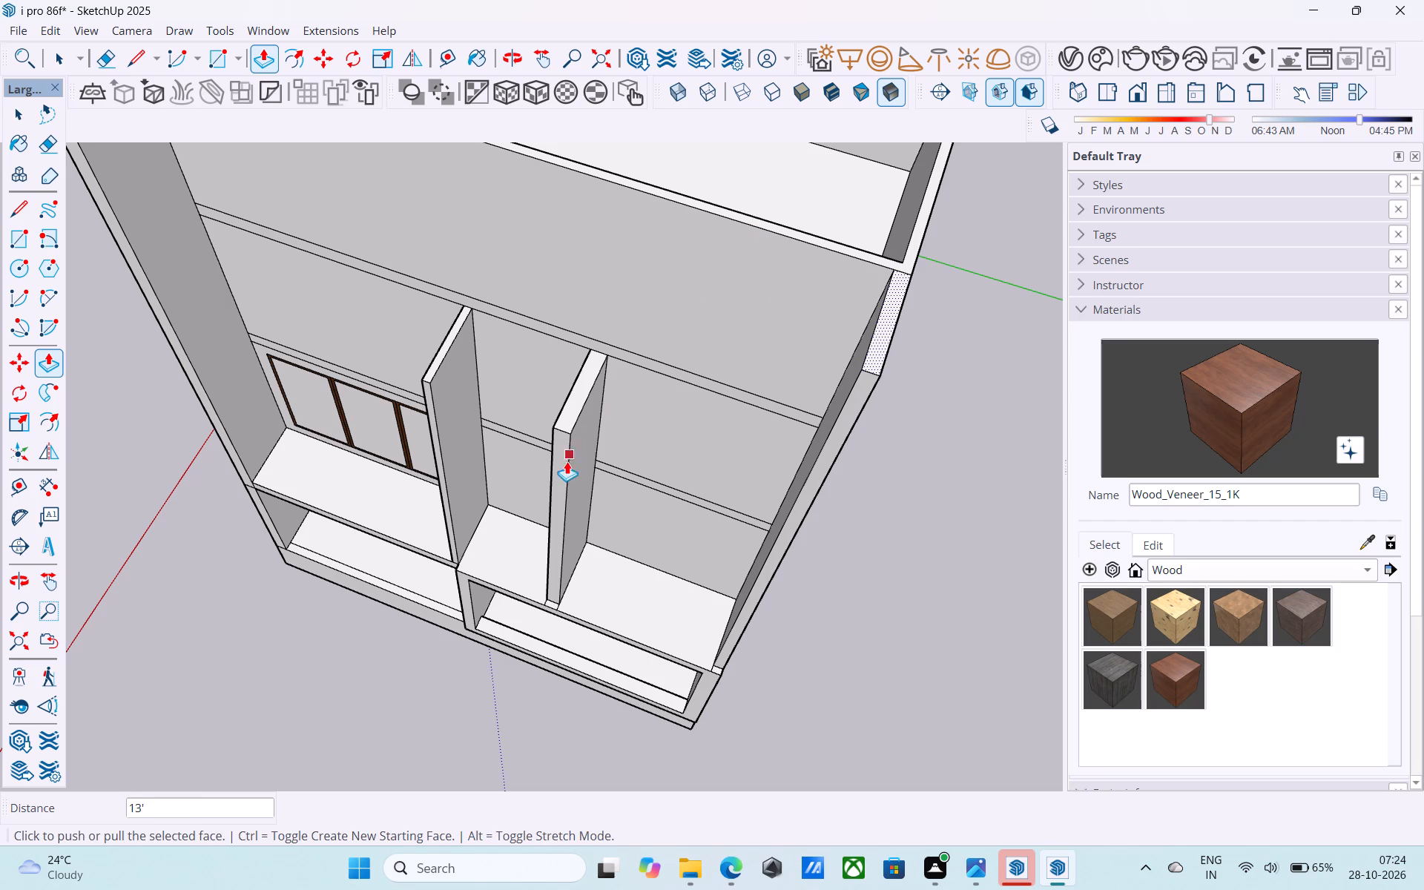
key("space")
Push/Pull the top face of the middle partition farther from the wood-framed windows up to the top of the upper storey walls.
left_click(577, 389)
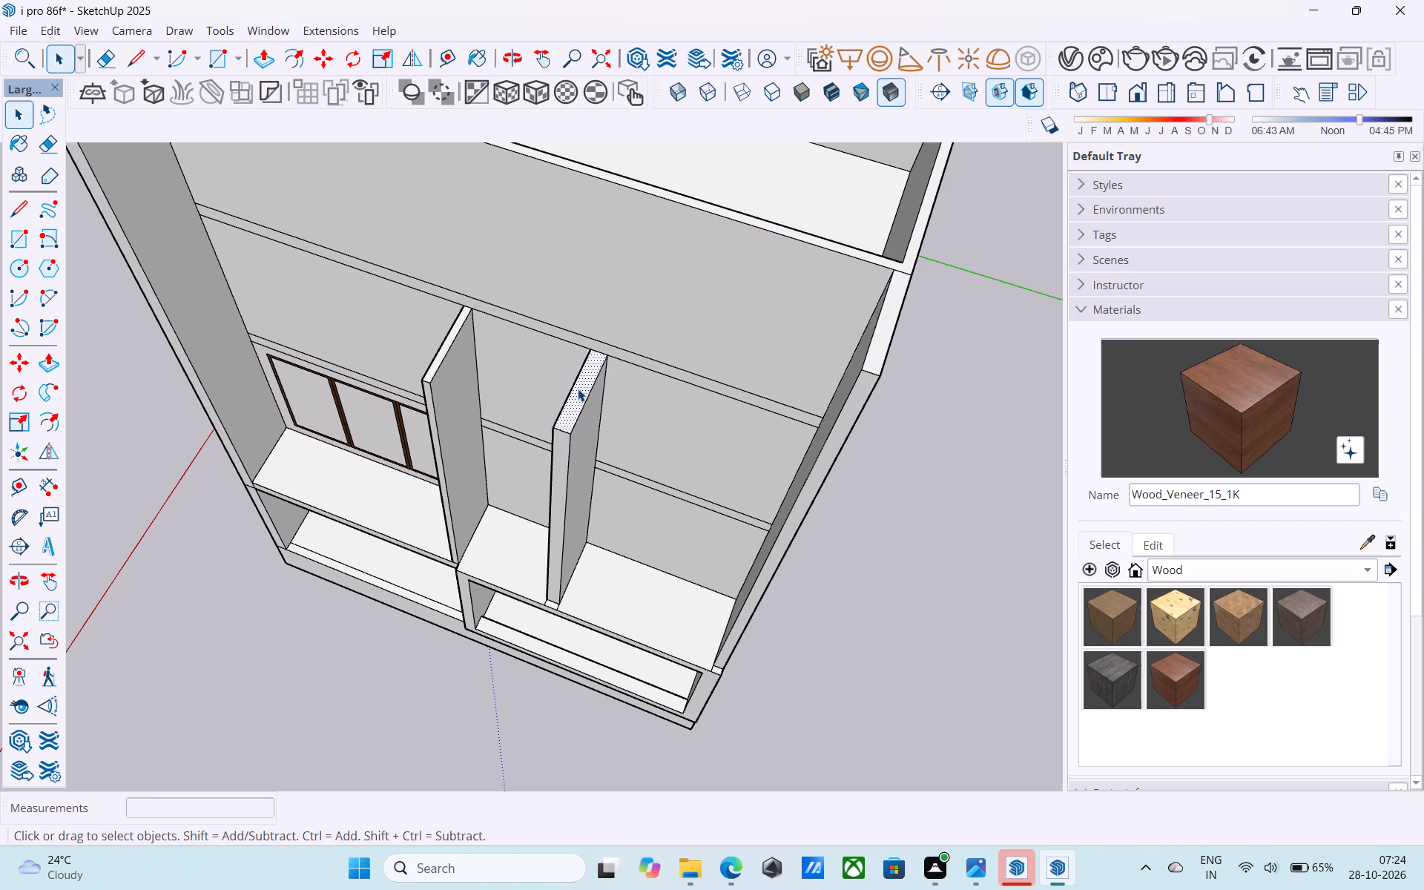
key("p")
left_click(590, 368)
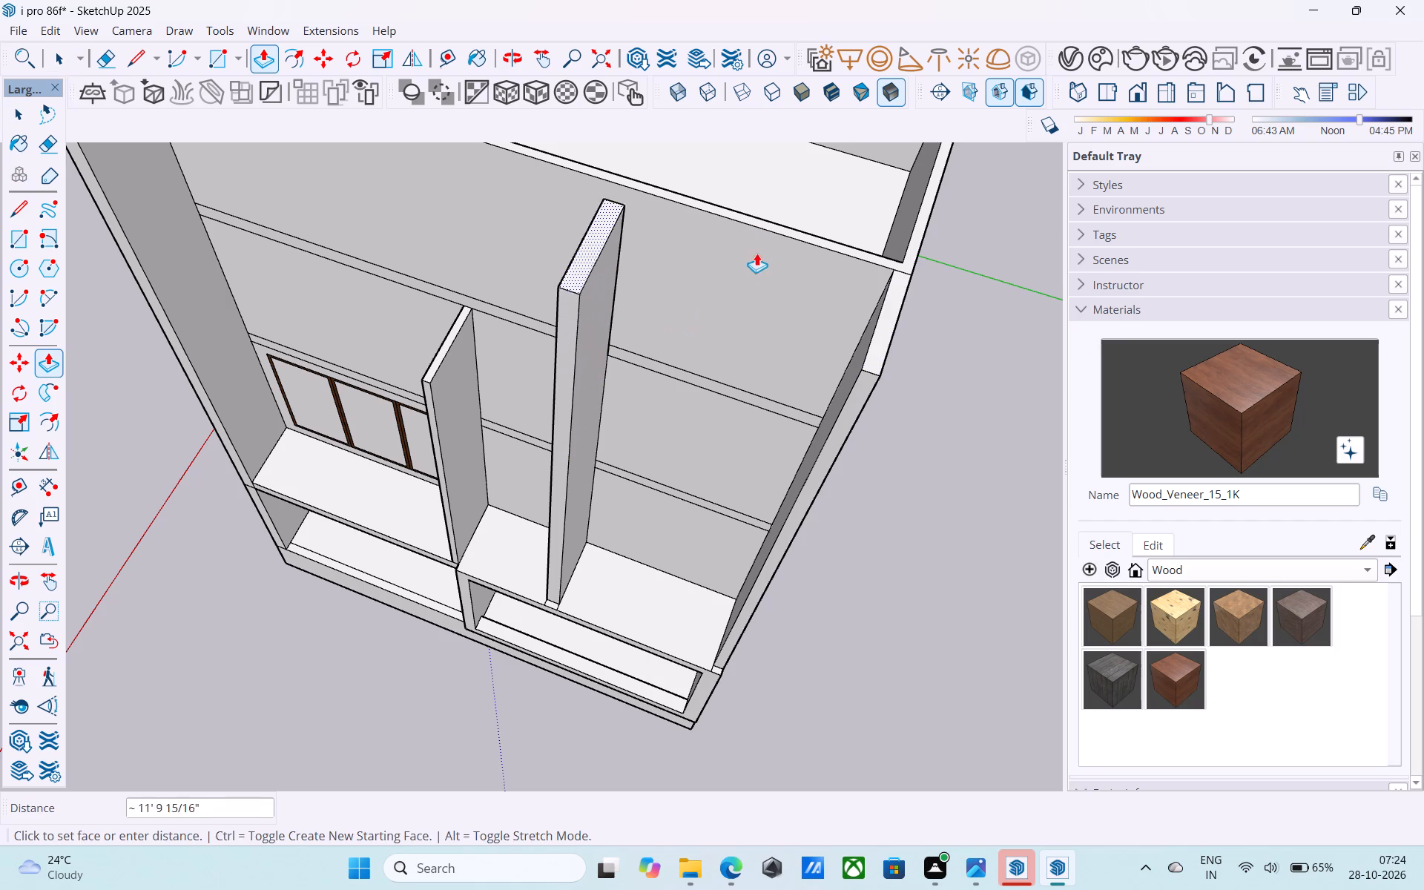
left_click(772, 229)
Push/Pull the top face of the middle partition beside the wood-framed windows up 13', flush with the wall tops, and save.
scroll(771, 240, "down", 4)
middle_click_drag(660, 297, 657, 366)
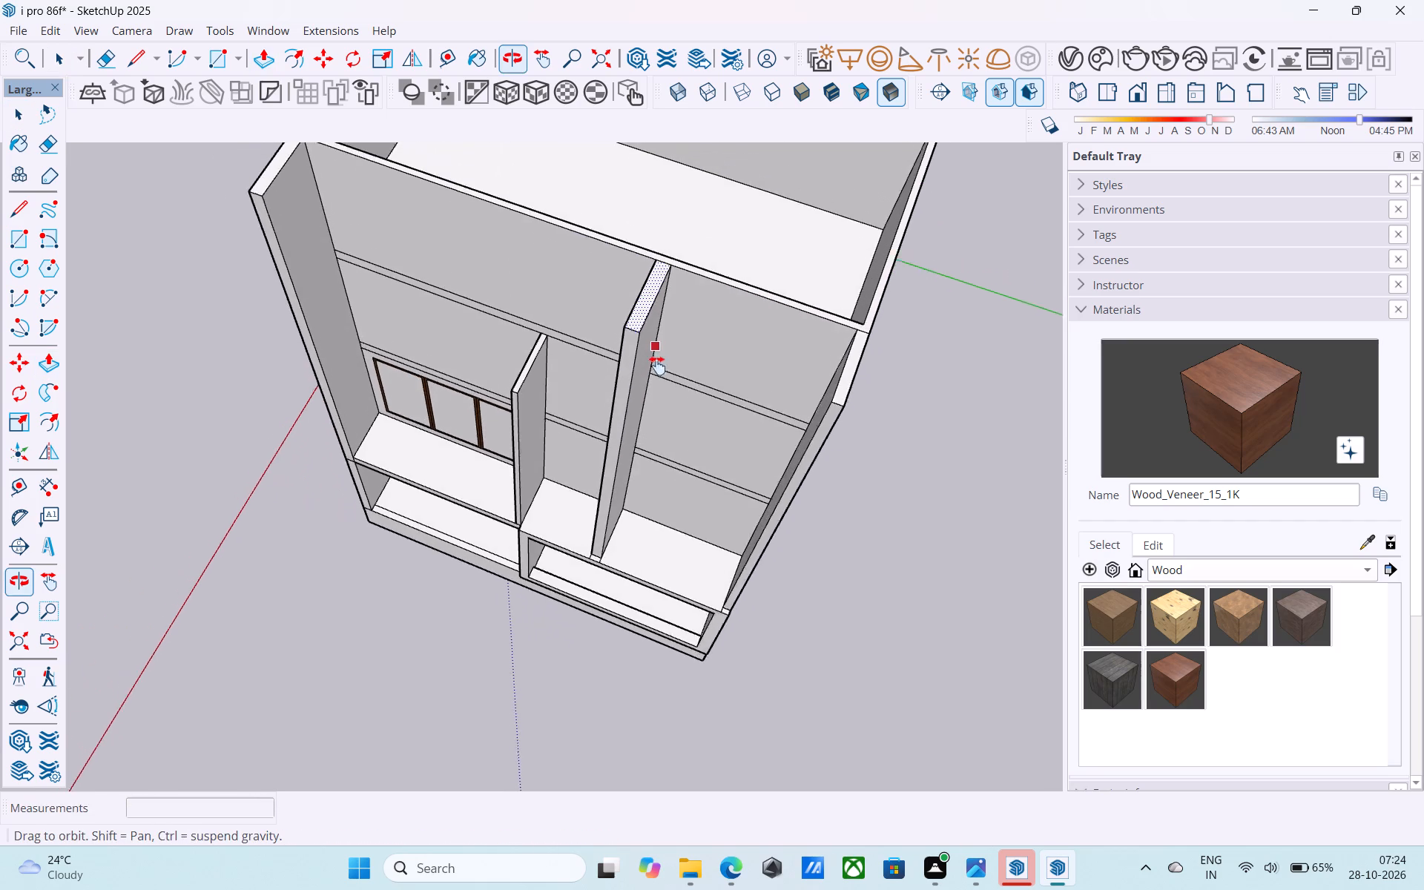
middle_click_drag(657, 366, 667, 413)
scroll(543, 435, "up", 4)
key("space")
left_click(543, 410)
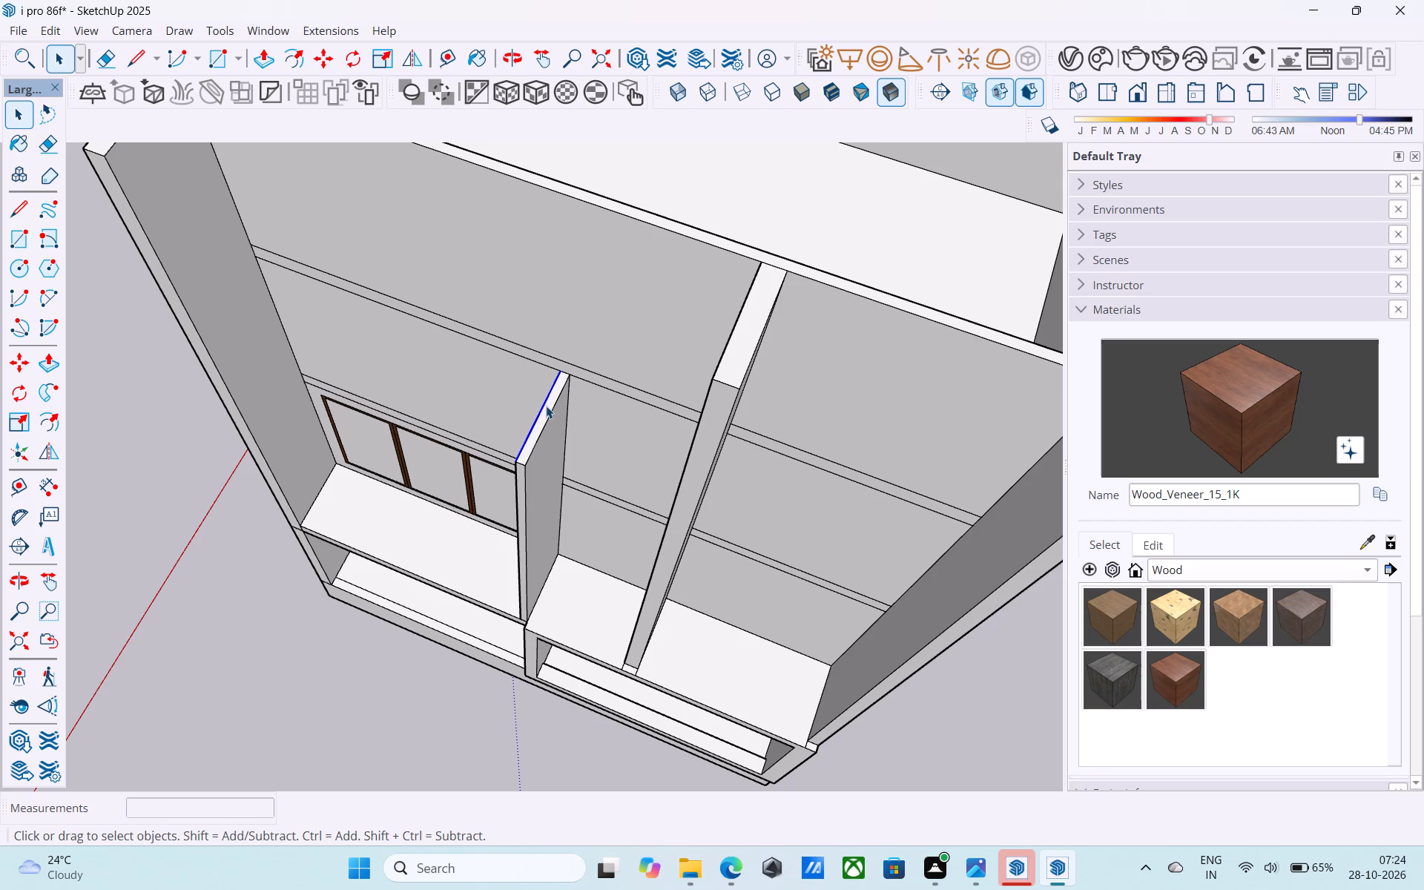
left_click(546, 406)
scroll(548, 403, "up", 3)
left_click(548, 403)
key("p")
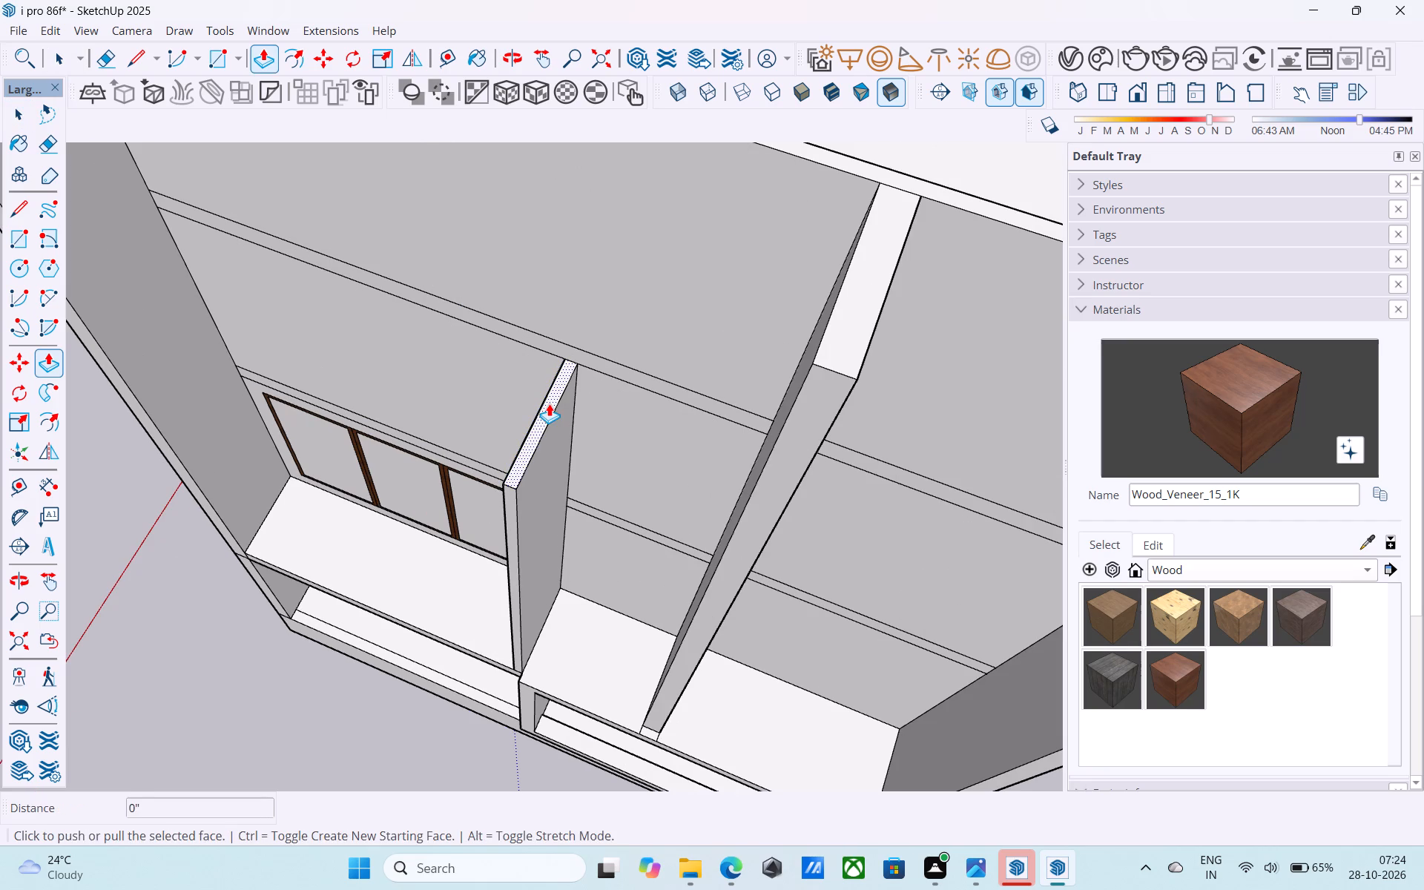
left_click(549, 403)
left_click(812, 162)
scroll(774, 235, "down", 4)
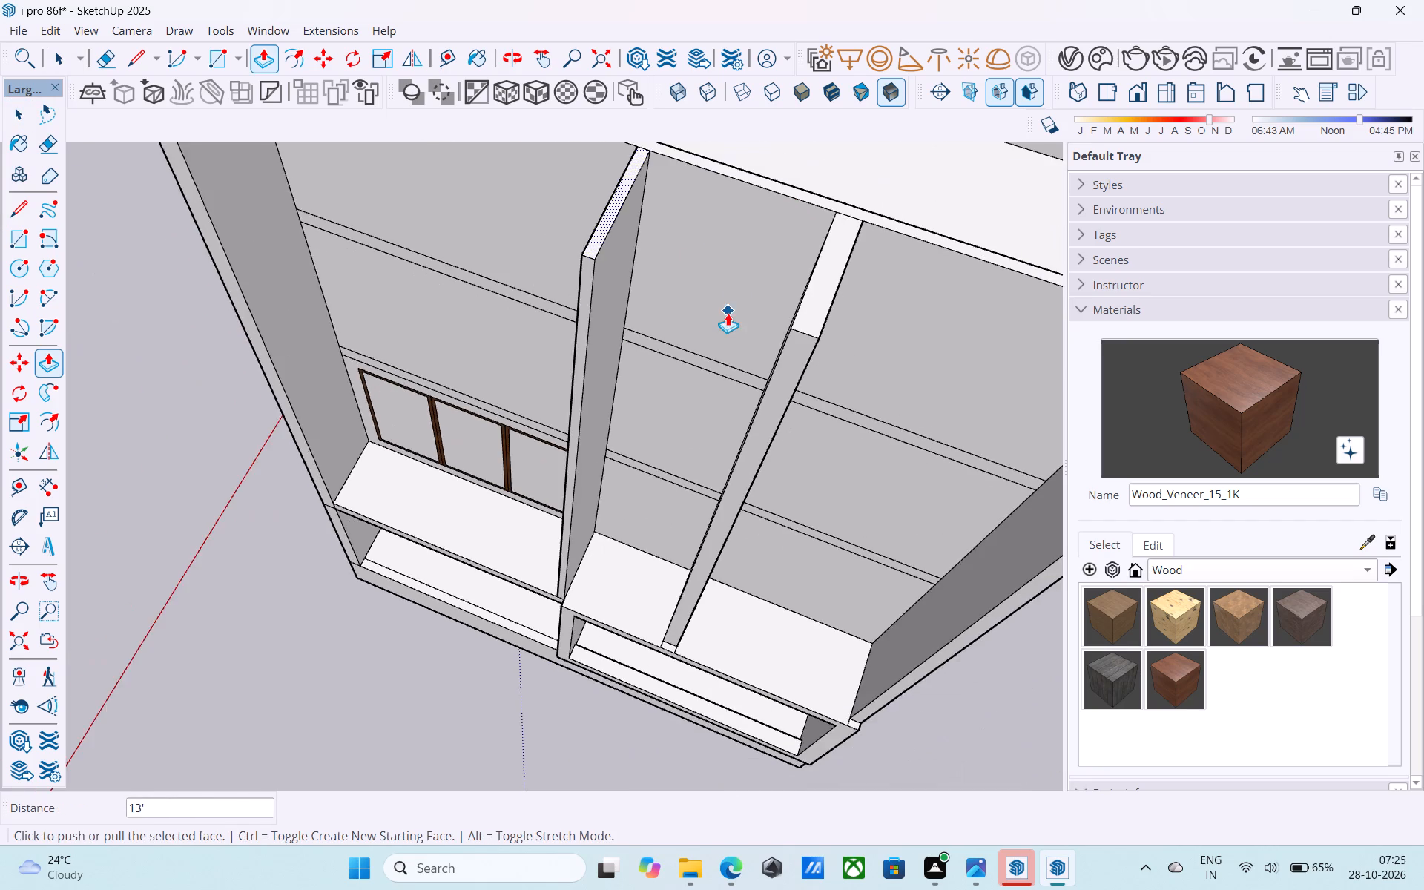
scroll(728, 313, "down", 4)
middle_click_drag(650, 426, 782, 254)
middle_click_drag(784, 249, 871, 369, "shift")
key("ctrl+s")
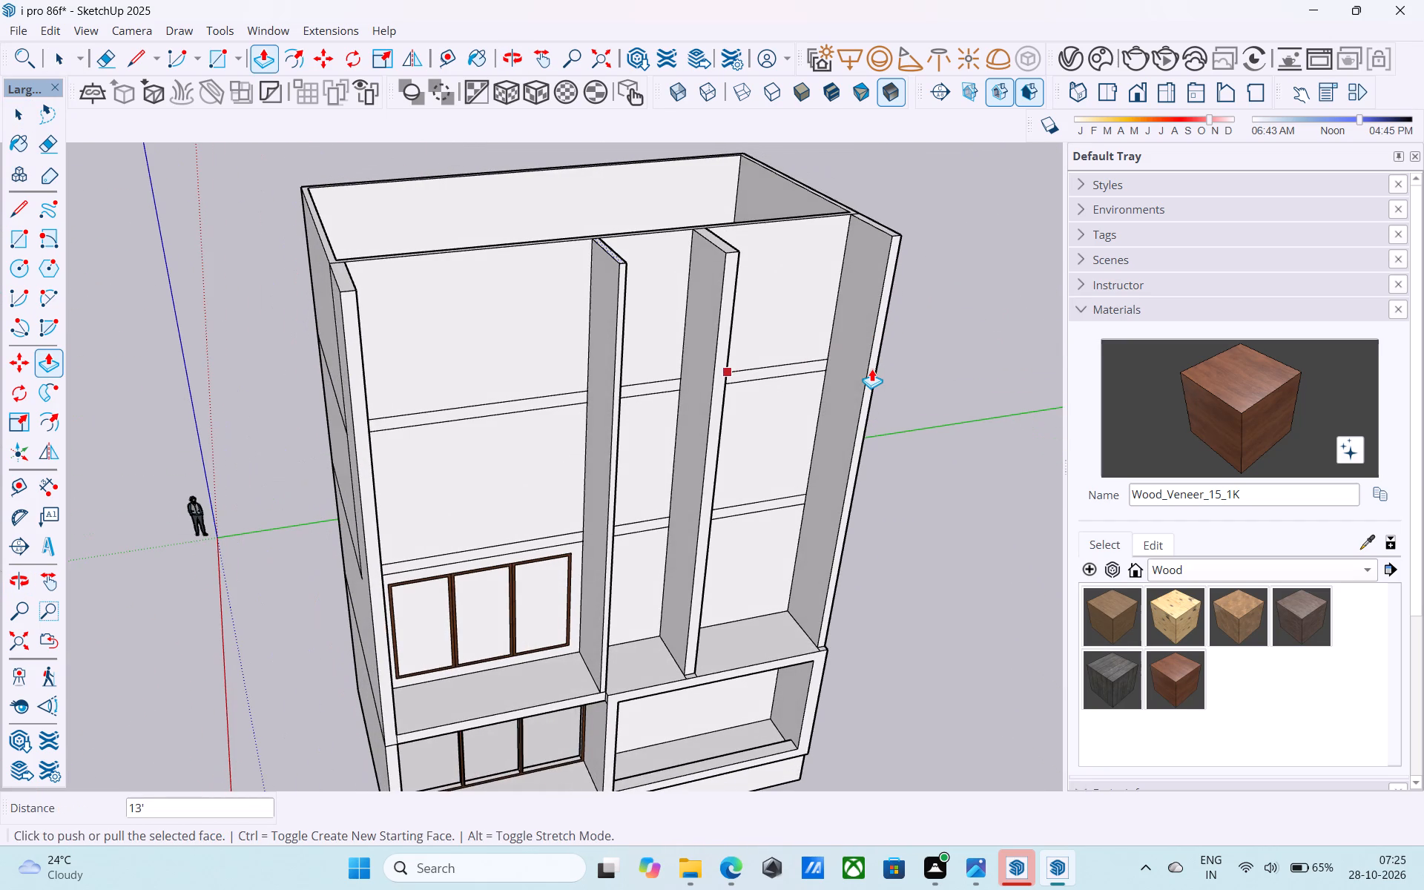
Push/Pull the upper floor strip in the wood-framed window bay outward, flush with the front of the end wall.
key("space")
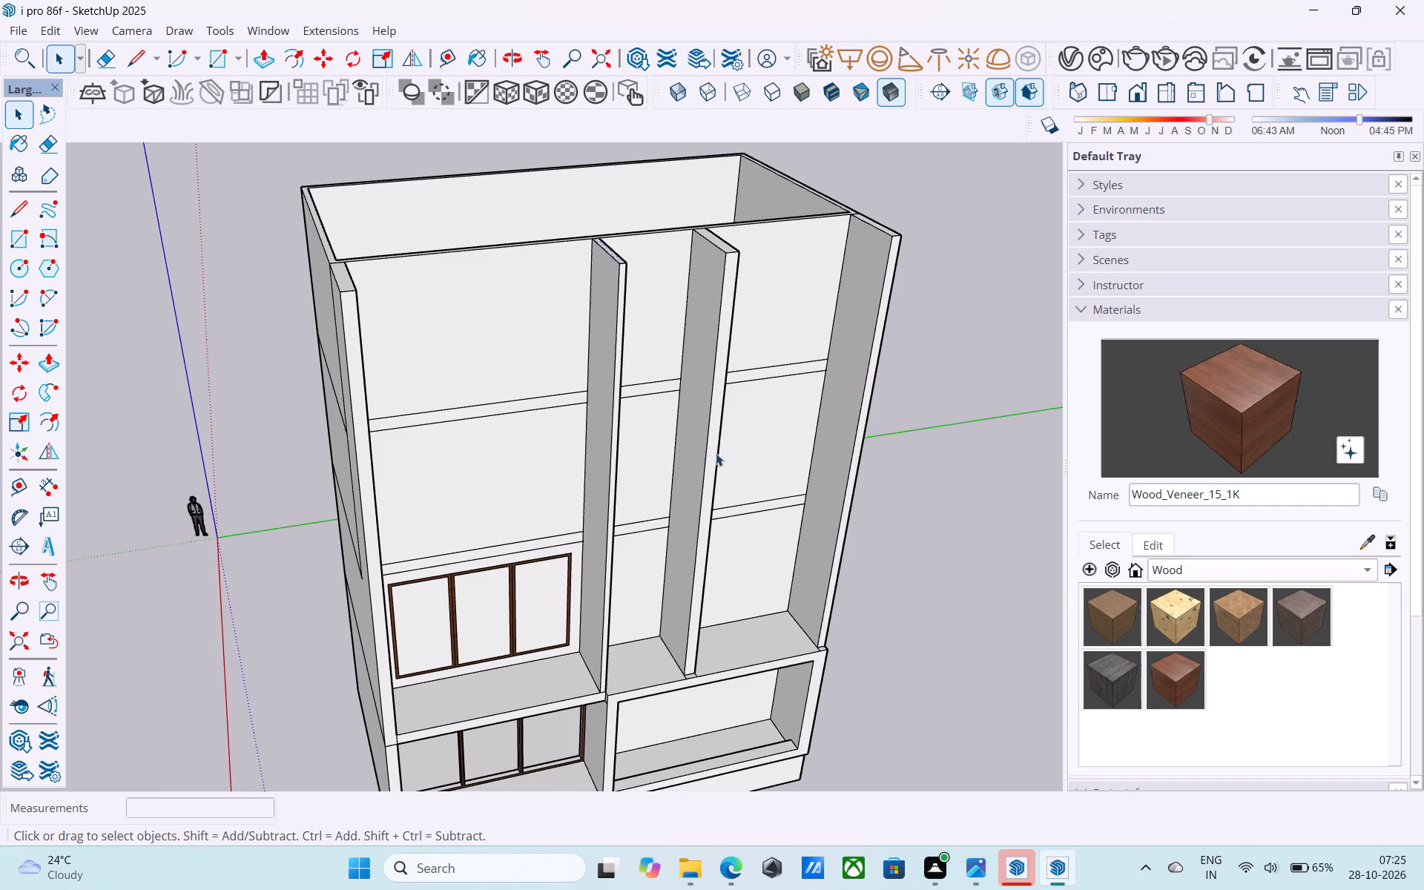
middle_click_drag(713, 452, 629, 312)
scroll(404, 357, "up", 6)
left_click(404, 357)
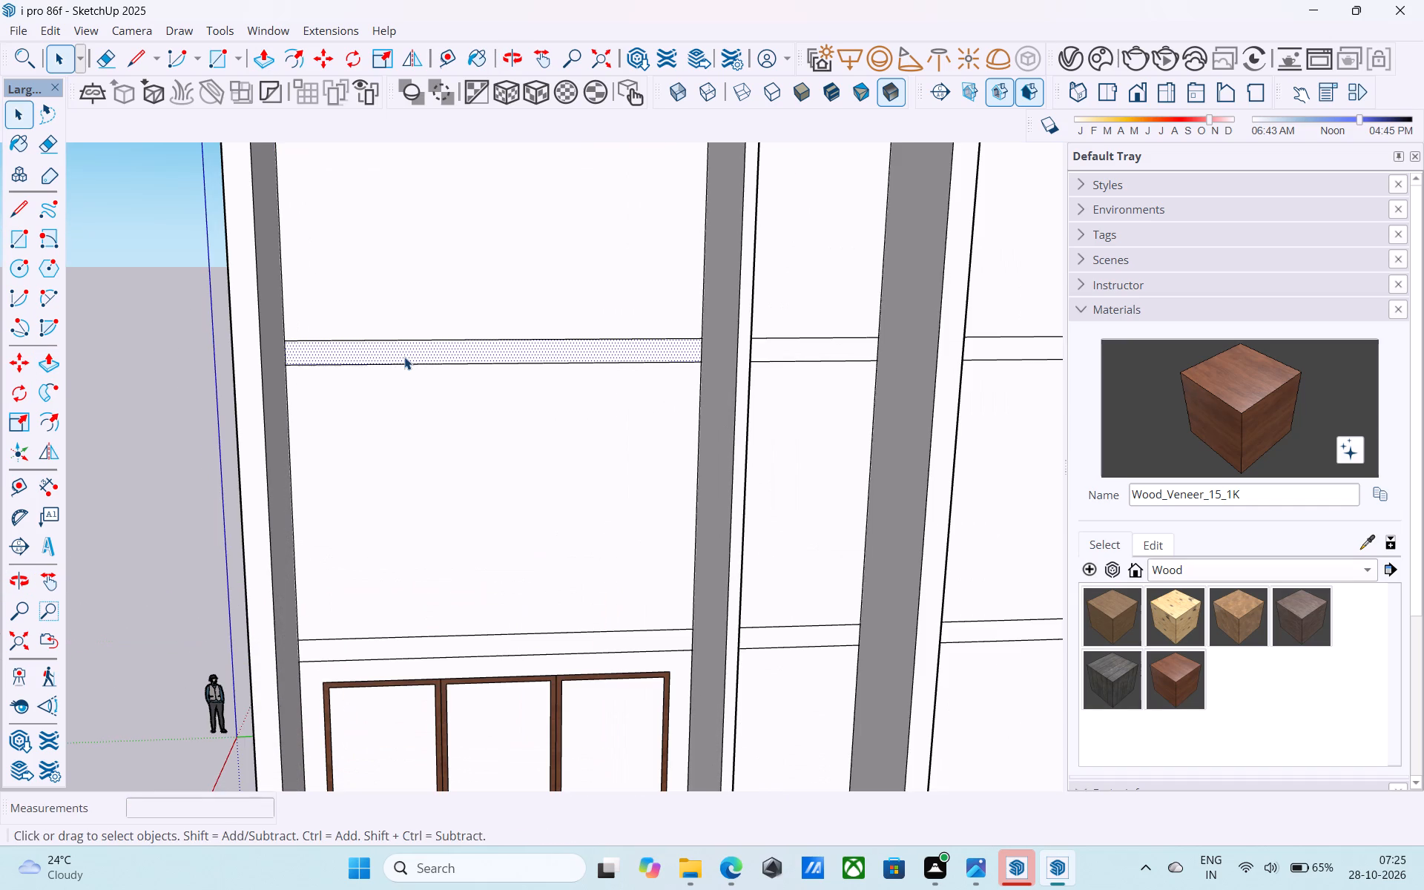
key("p")
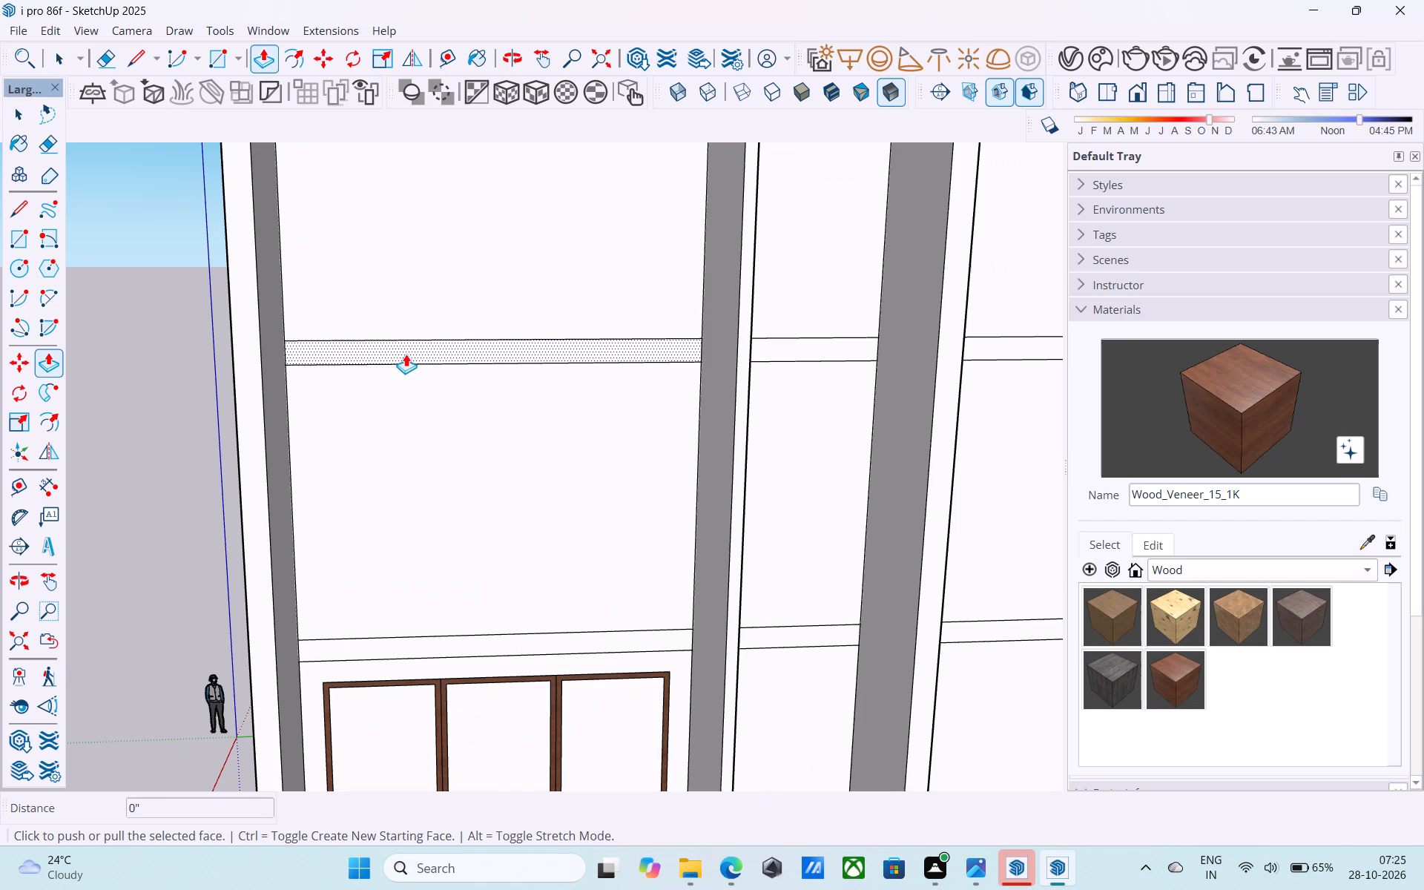
left_click(413, 352)
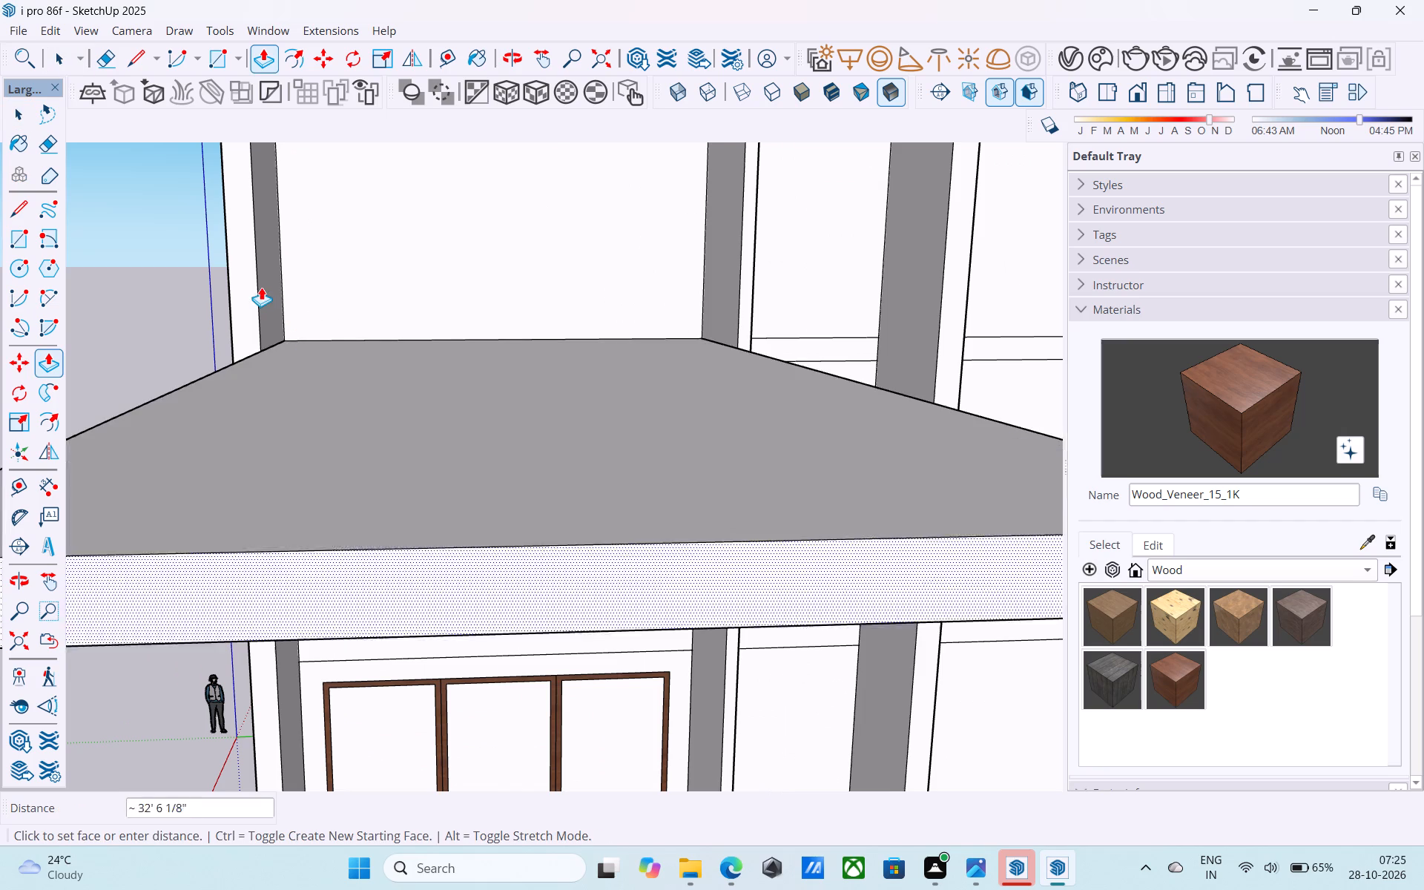
left_click(261, 286)
Erase the two pairs of horizontal floor lines on the back wall of the narrow bay between the middle partitions.
scroll(269, 293, "down", 5)
middle_click_drag(650, 386, 607, 399, "shift")
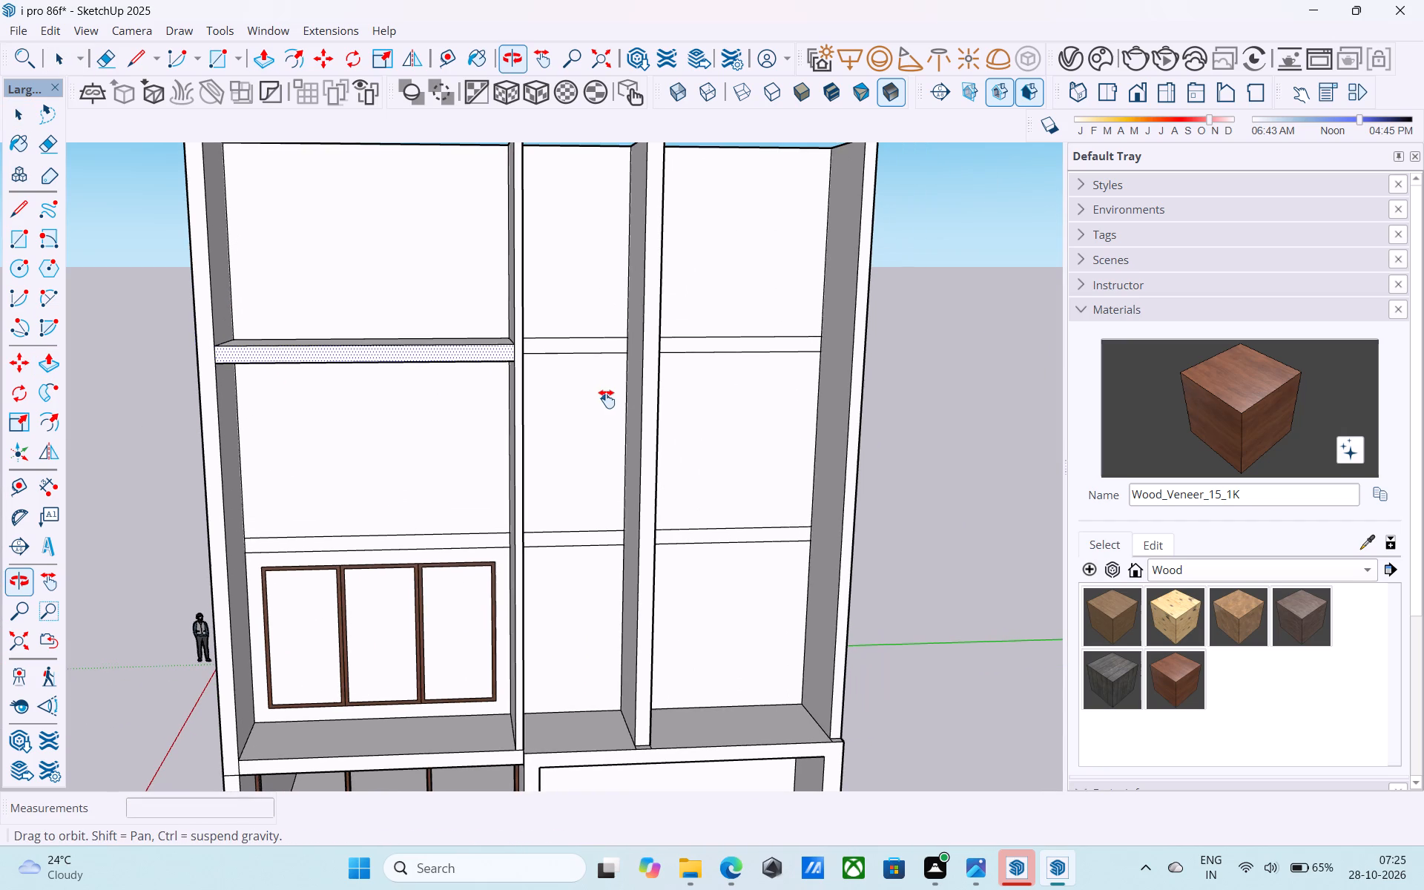
middle_click_drag(607, 399, 541, 383, "shift")
key("e")
left_click_drag(530, 477, 528, 625)
left_click_drag(500, 296, 496, 399)
Push/Pull the upper floor strip in the bay above the projecting frame outward 2'.
scroll(498, 466, "down", 2)
scroll(498, 466, "up", 2)
scroll(498, 466, "down", 1)
middle_click_drag(514, 455, 335, 520)
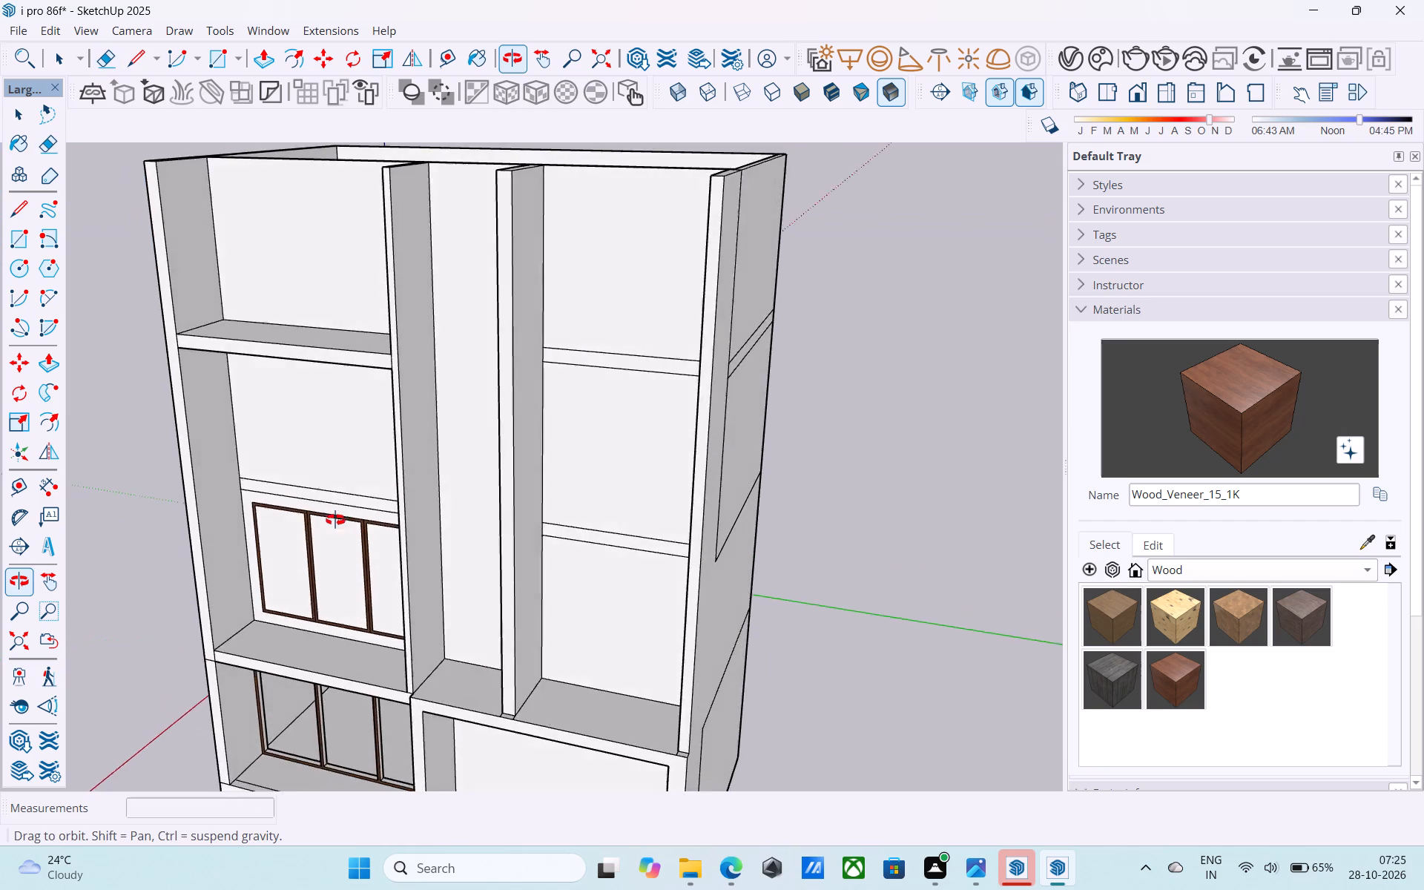
middle_click_drag(335, 520, 474, 510)
key("space")
scroll(638, 379, "up", 2)
left_click(642, 346)
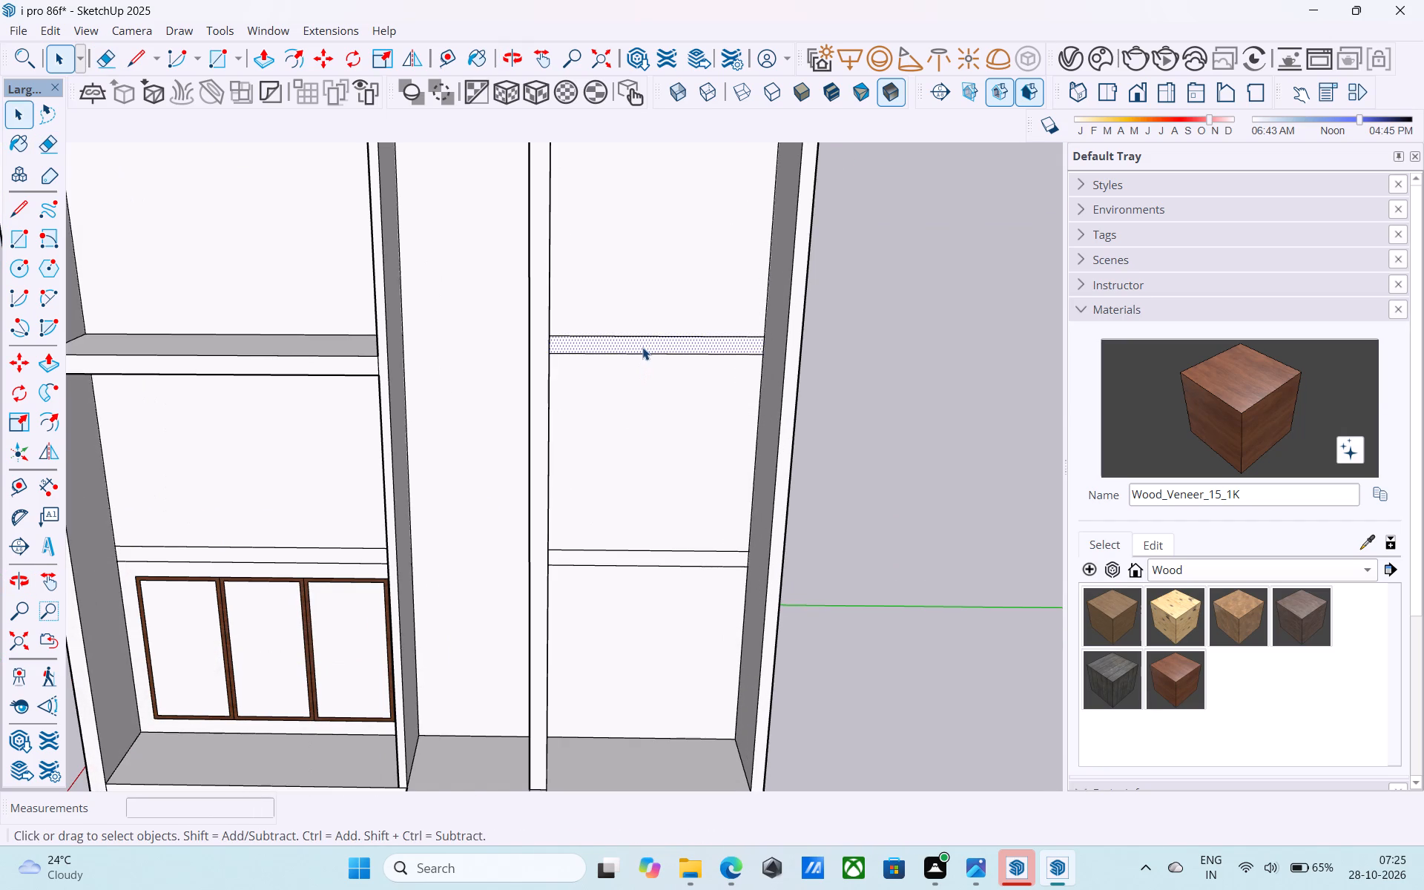
middle_click_drag(642, 347, 795, 524)
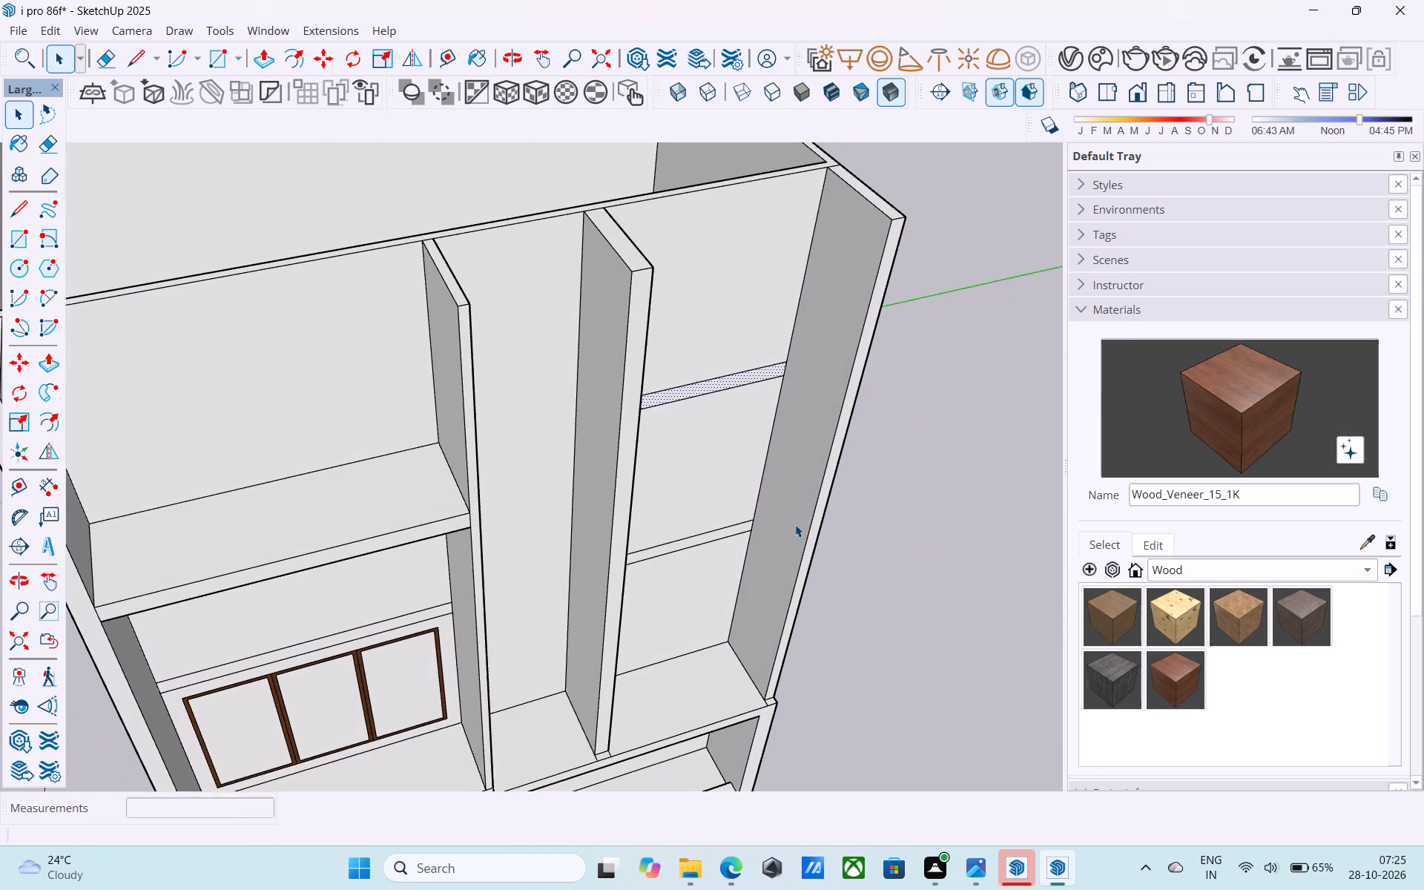
scroll(795, 524, "down", 1)
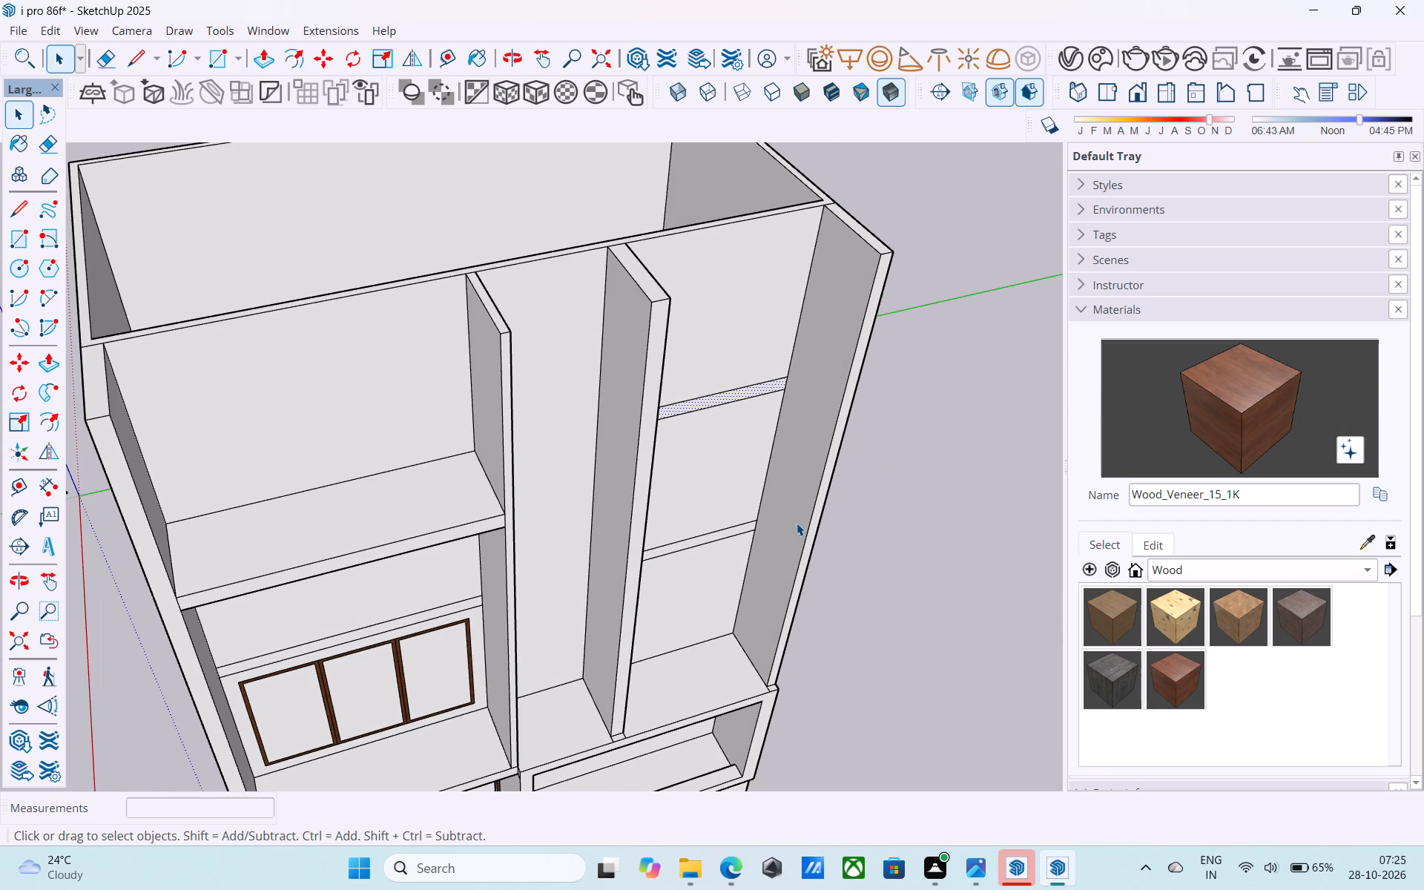
middle_click_drag(797, 523, 782, 515)
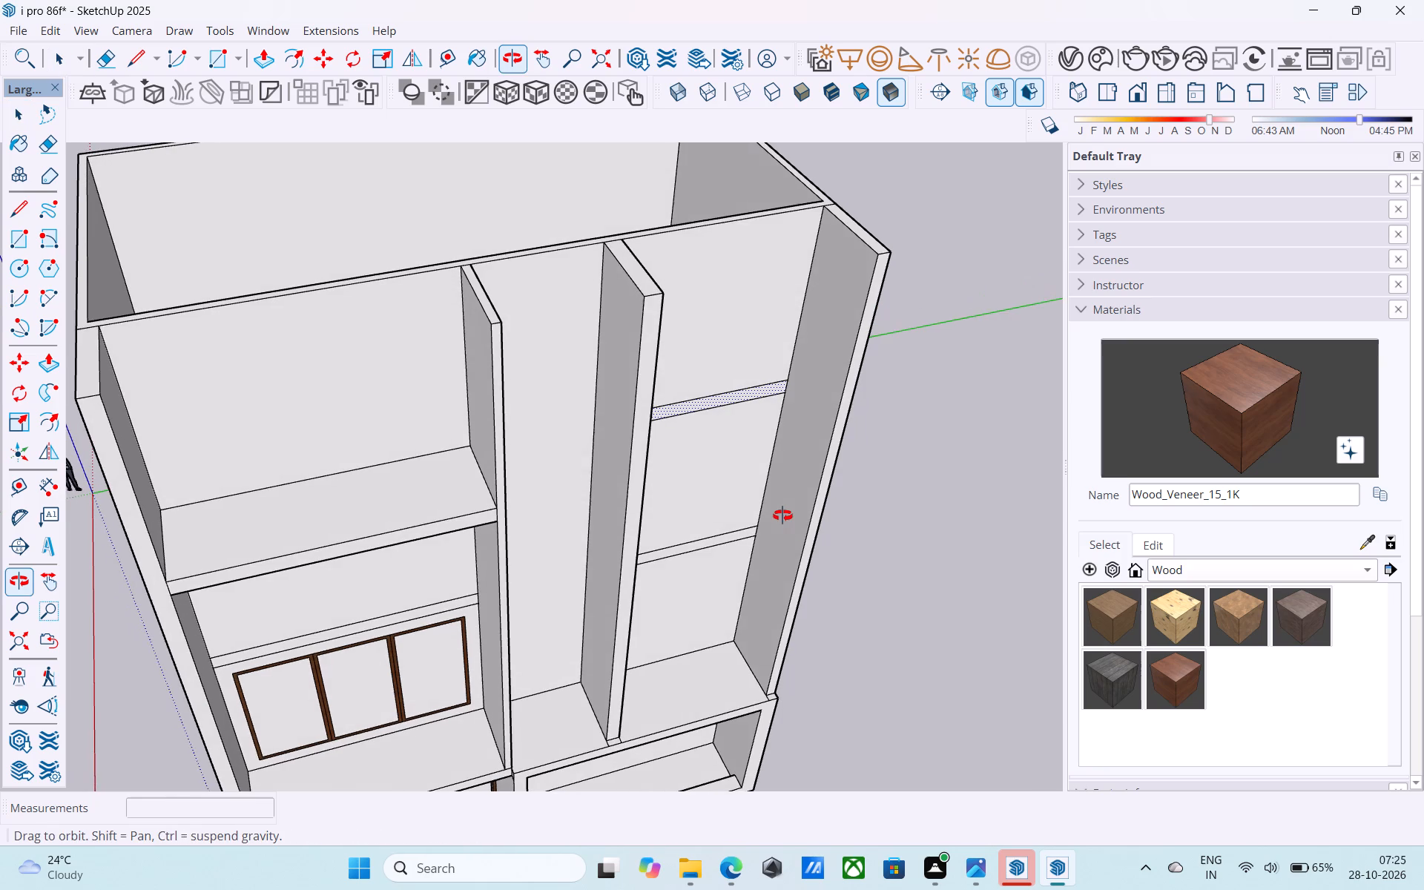
middle_click_drag(782, 515, 750, 525)
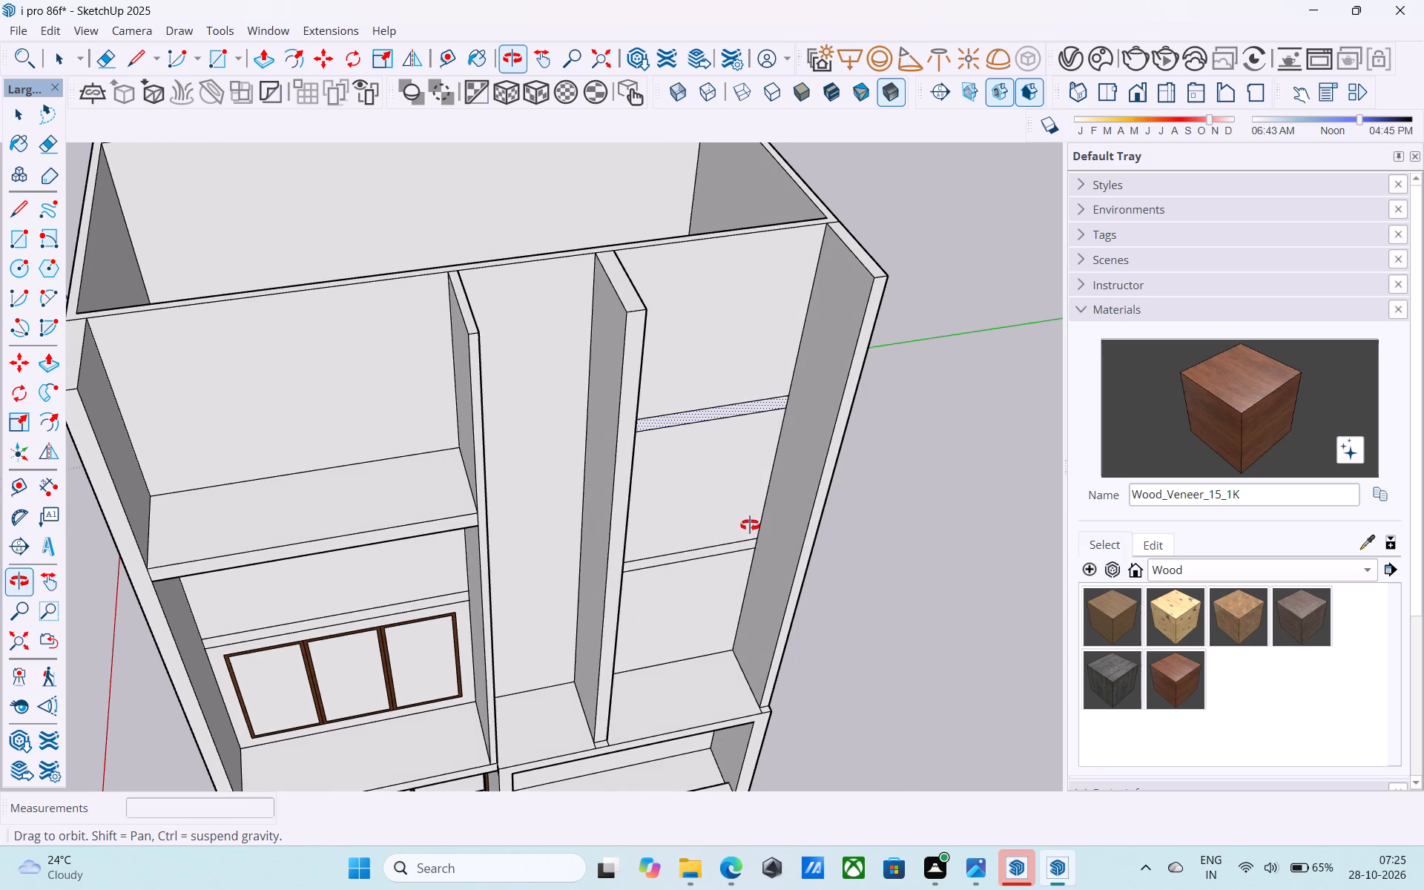
middle_click_drag(750, 525, 649, 467)
scroll(643, 432, "up", 2)
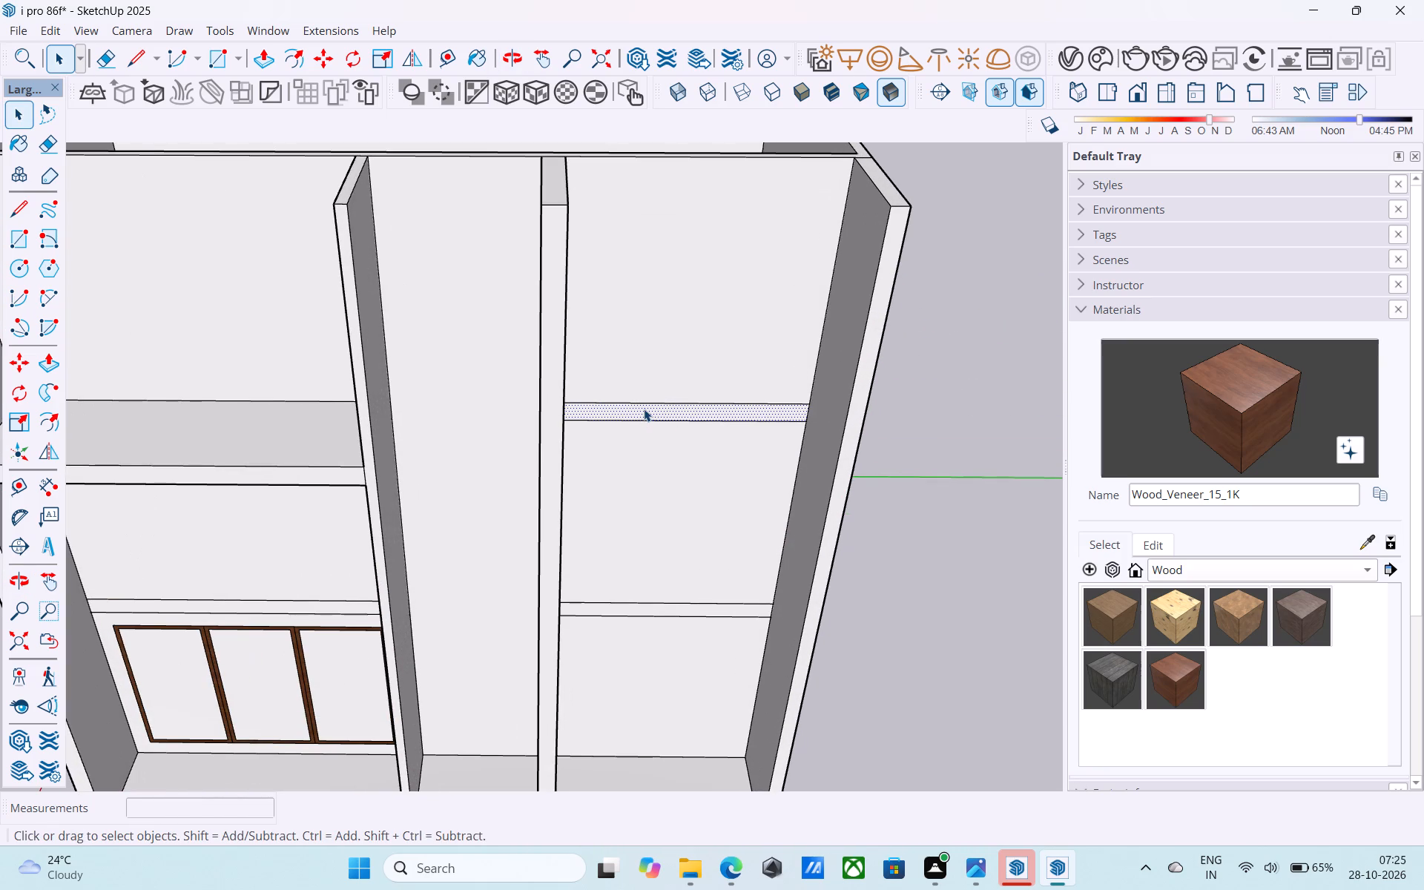
key("p")
left_click(644, 410)
type("2'")
key("Return")
key("space")
Erase the two lower horizontal lines and the lower vertical segment on the outer face of the window-side end wall.
middle_click_drag(623, 486, 705, 329)
scroll(705, 326, "down", 4)
middle_click_drag(705, 326, 708, 432)
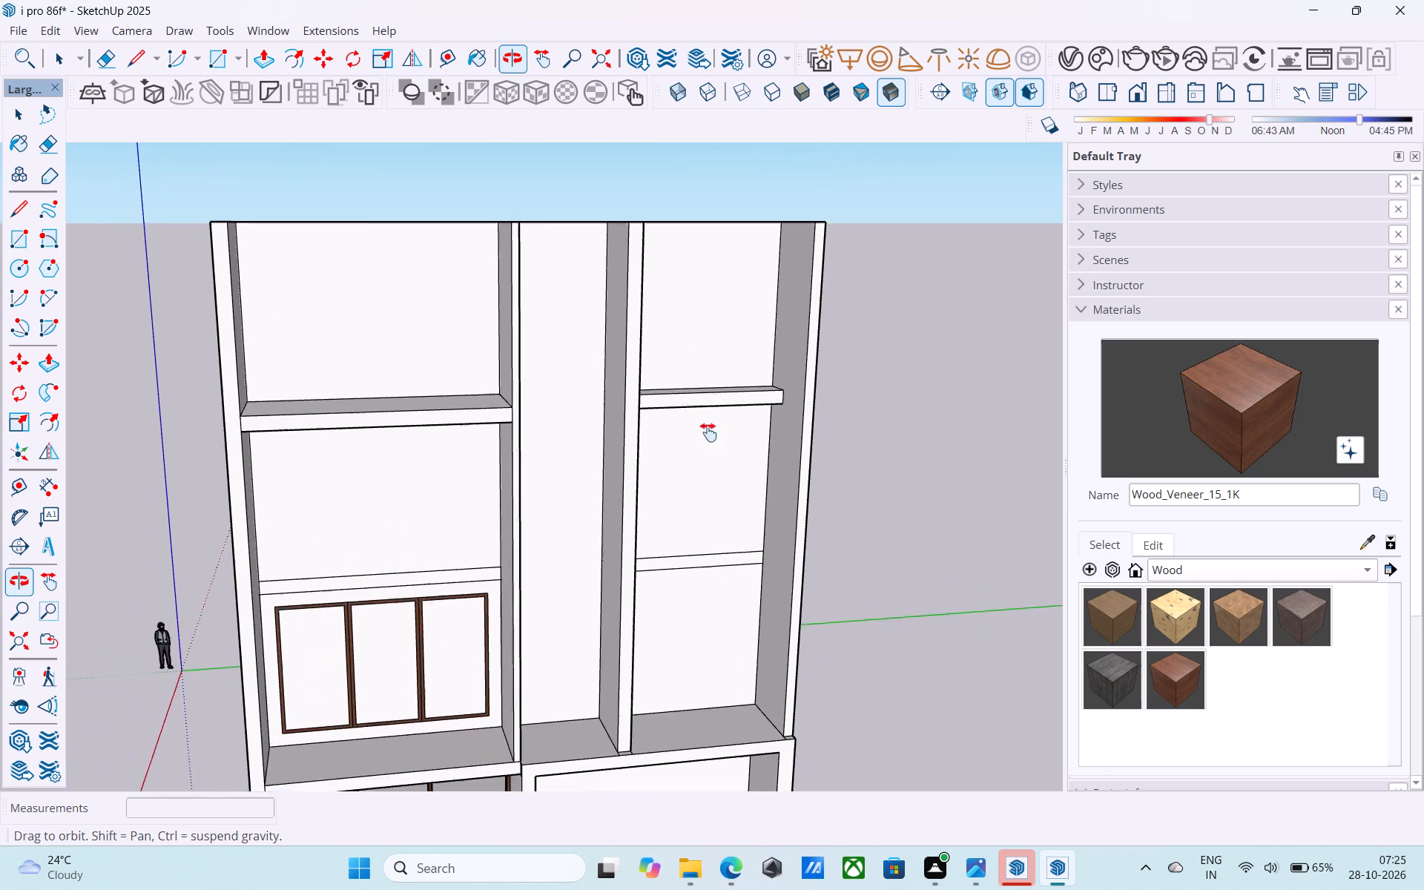
middle_click_drag(708, 432, 711, 451)
scroll(711, 451, "down", 3)
middle_click_drag(726, 594, 722, 291, "shift")
middle_click_drag(730, 399, 744, 456, "shift")
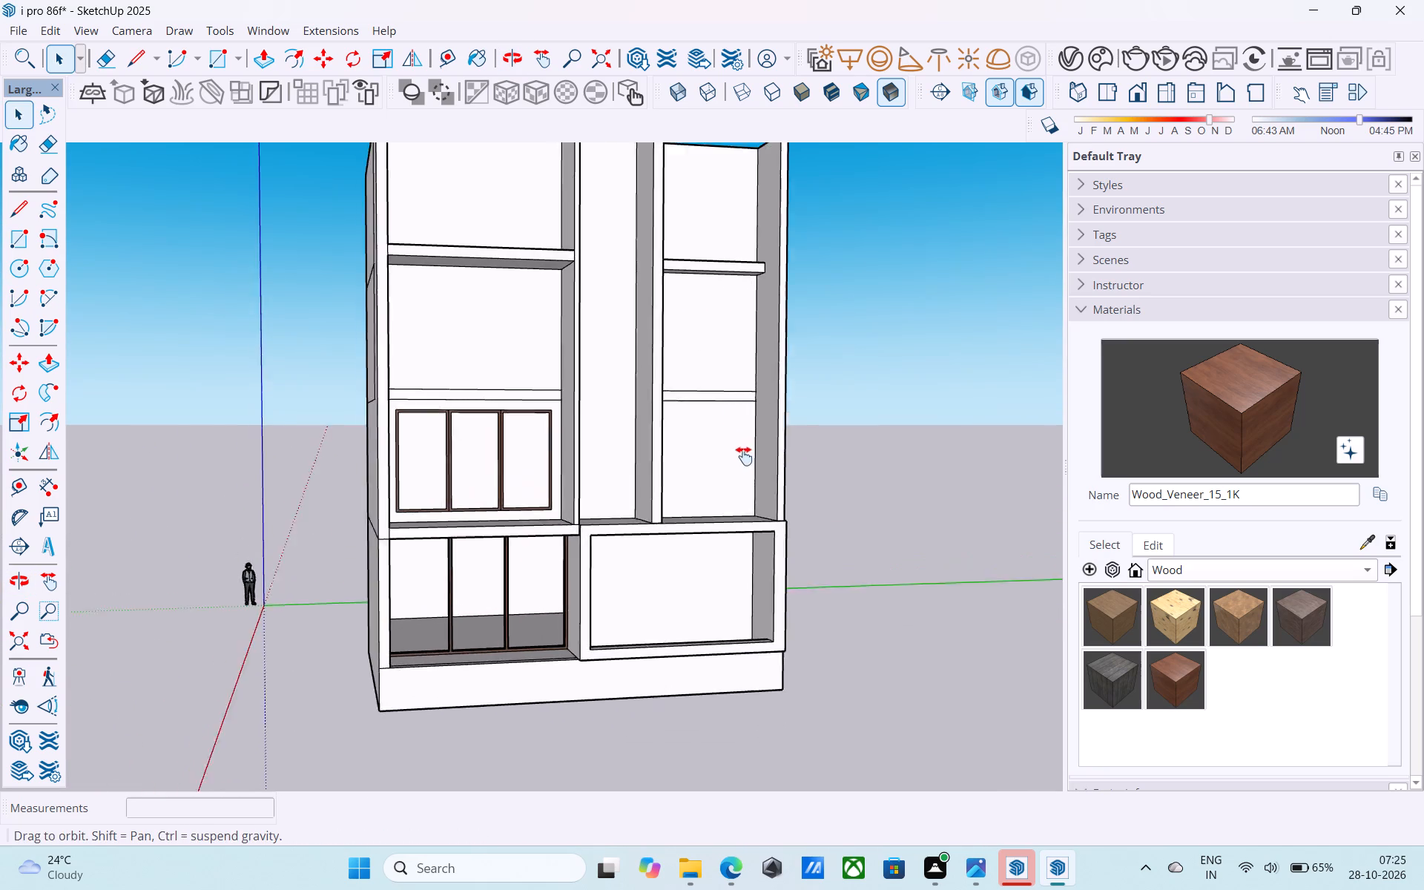
middle_click_drag(744, 456, 758, 520, "shift")
middle_click_drag(538, 536, 848, 553)
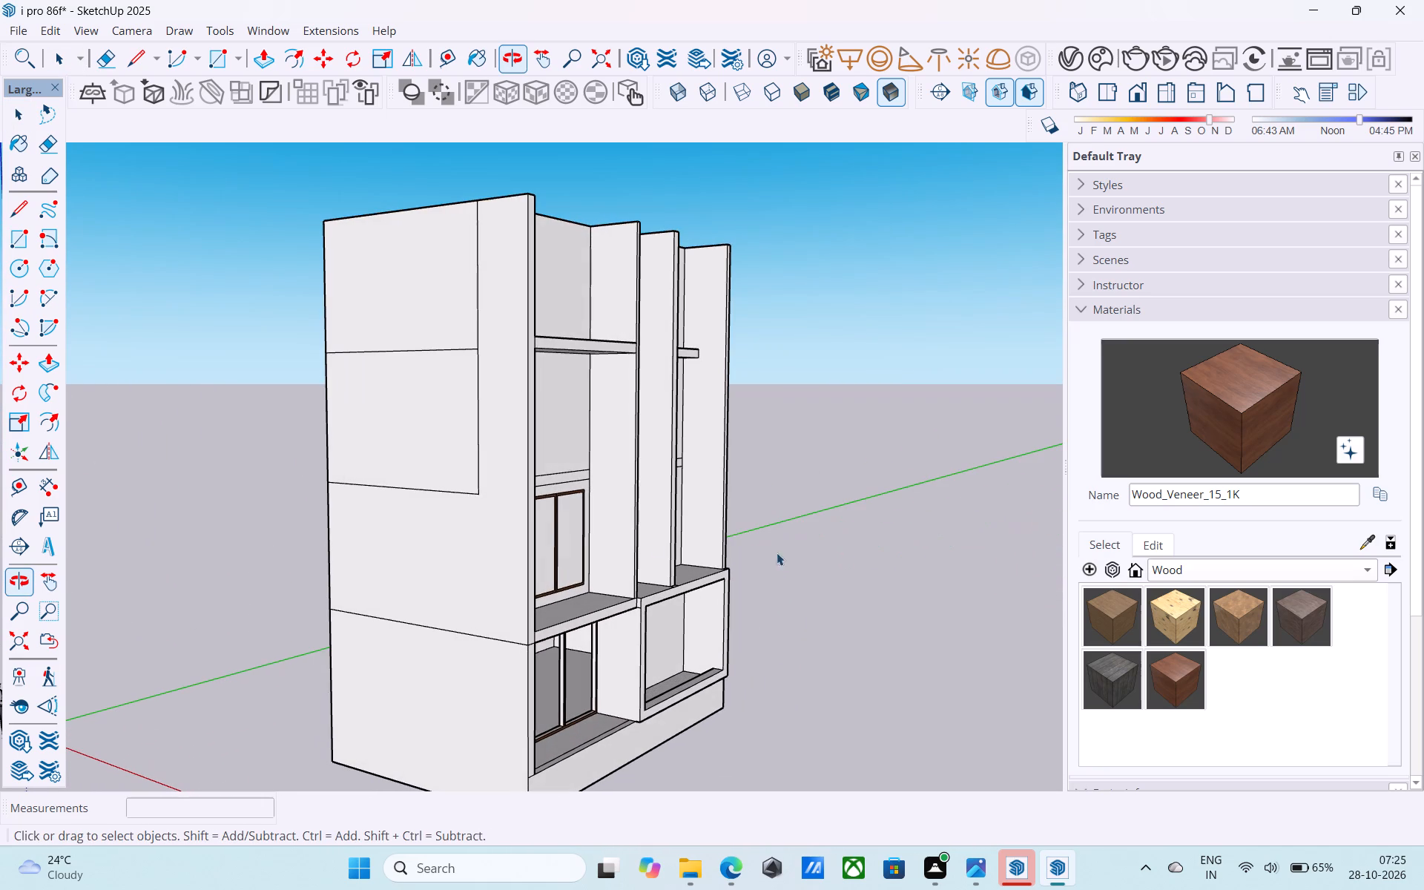
key("e")
left_click_drag(468, 616, 478, 628)
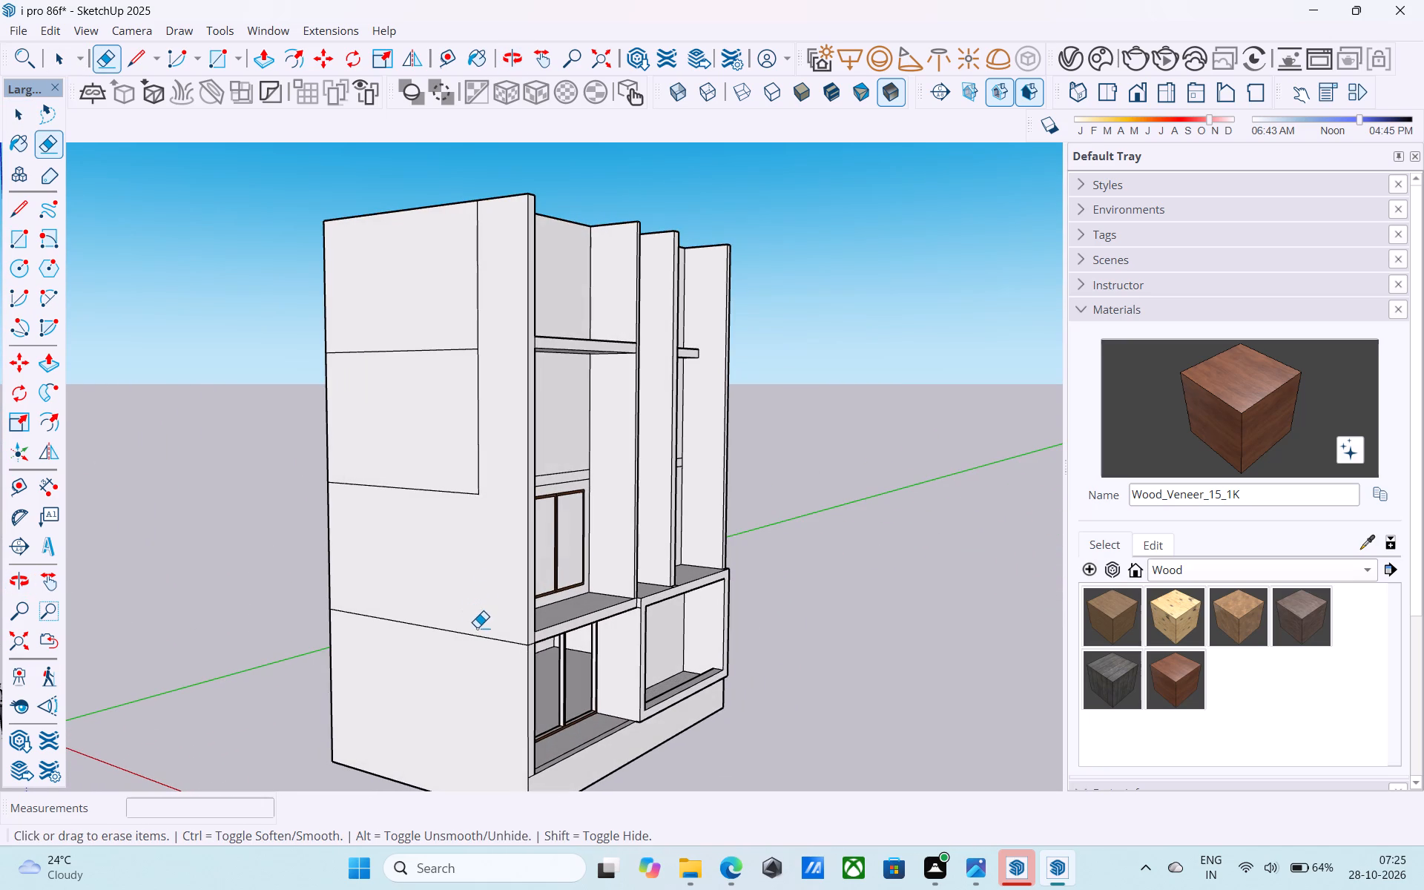
left_click_drag(477, 627, 476, 645)
left_click_drag(455, 481, 458, 496)
left_click_drag(478, 481, 486, 479)
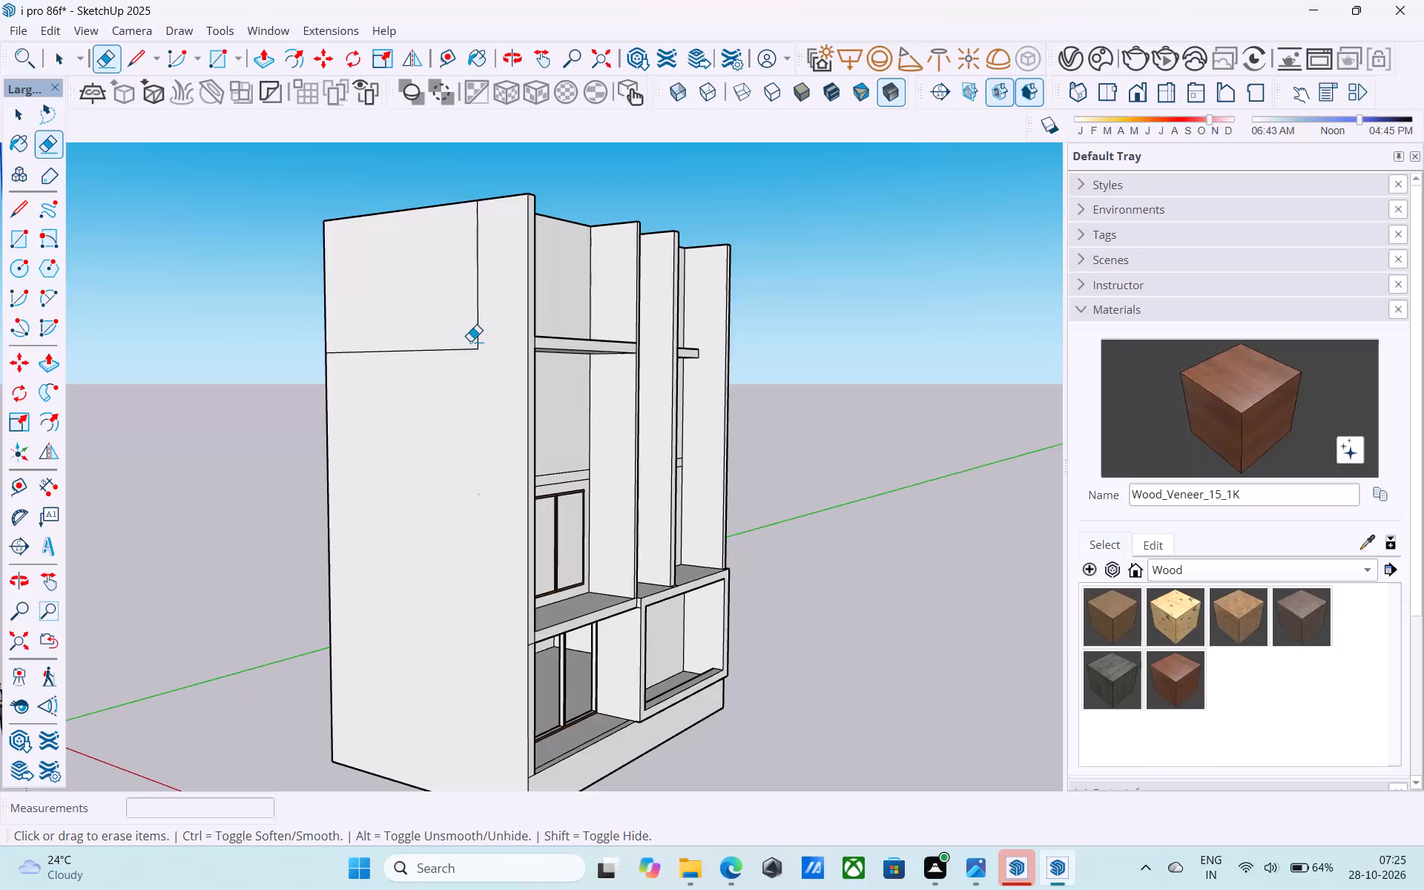
Erase the remaining upper horizontal and vertical lines on the same end wall face, including the leftover stub at its rear edge.
left_click_drag(470, 341, 453, 406)
left_click(477, 348)
left_click_drag(501, 320, 489, 322)
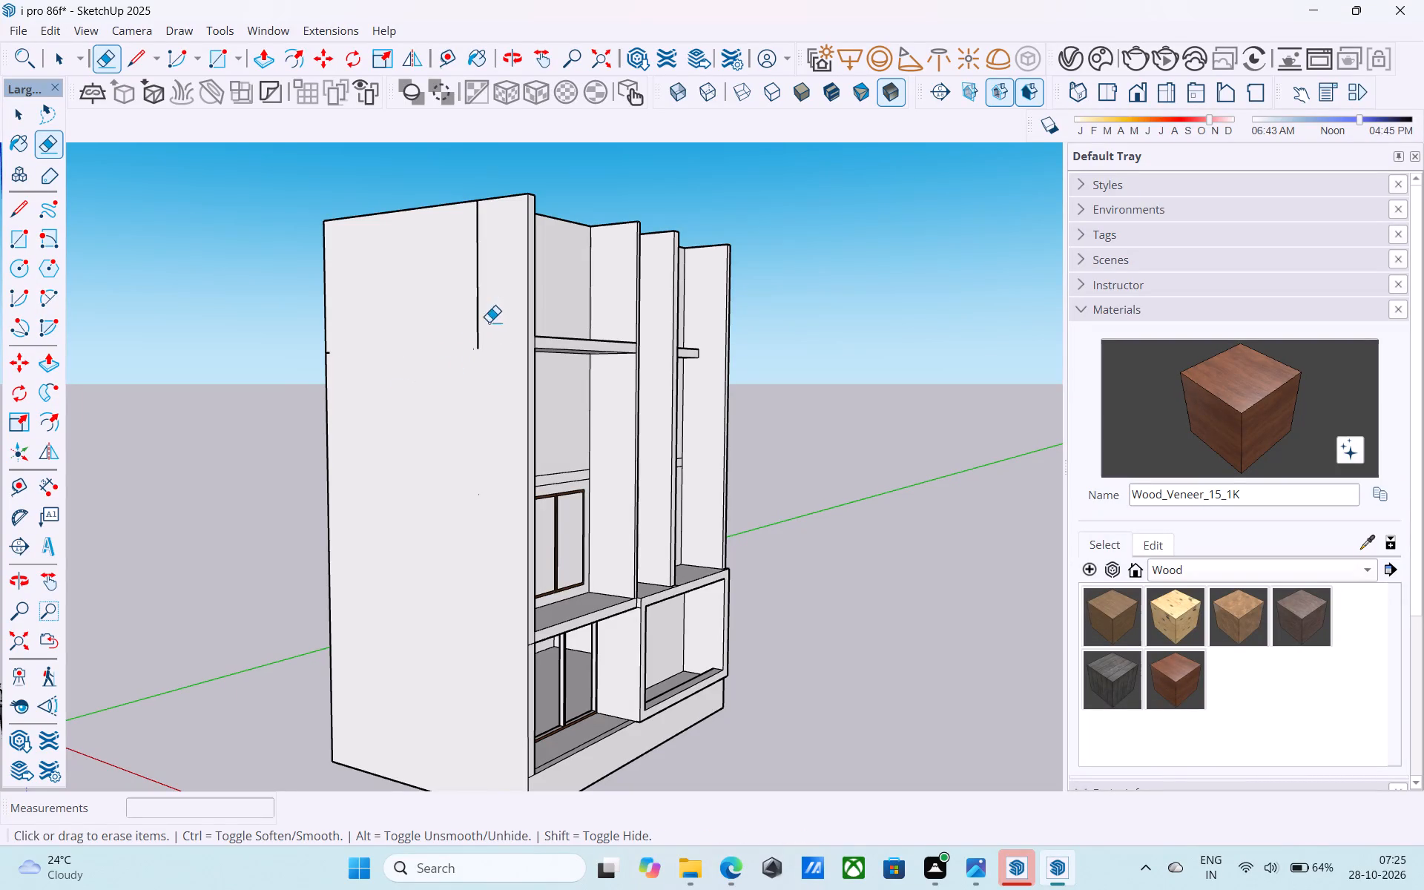
left_click_drag(489, 322, 448, 334)
scroll(308, 363, "up", 6)
middle_click_drag(315, 362, 632, 364)
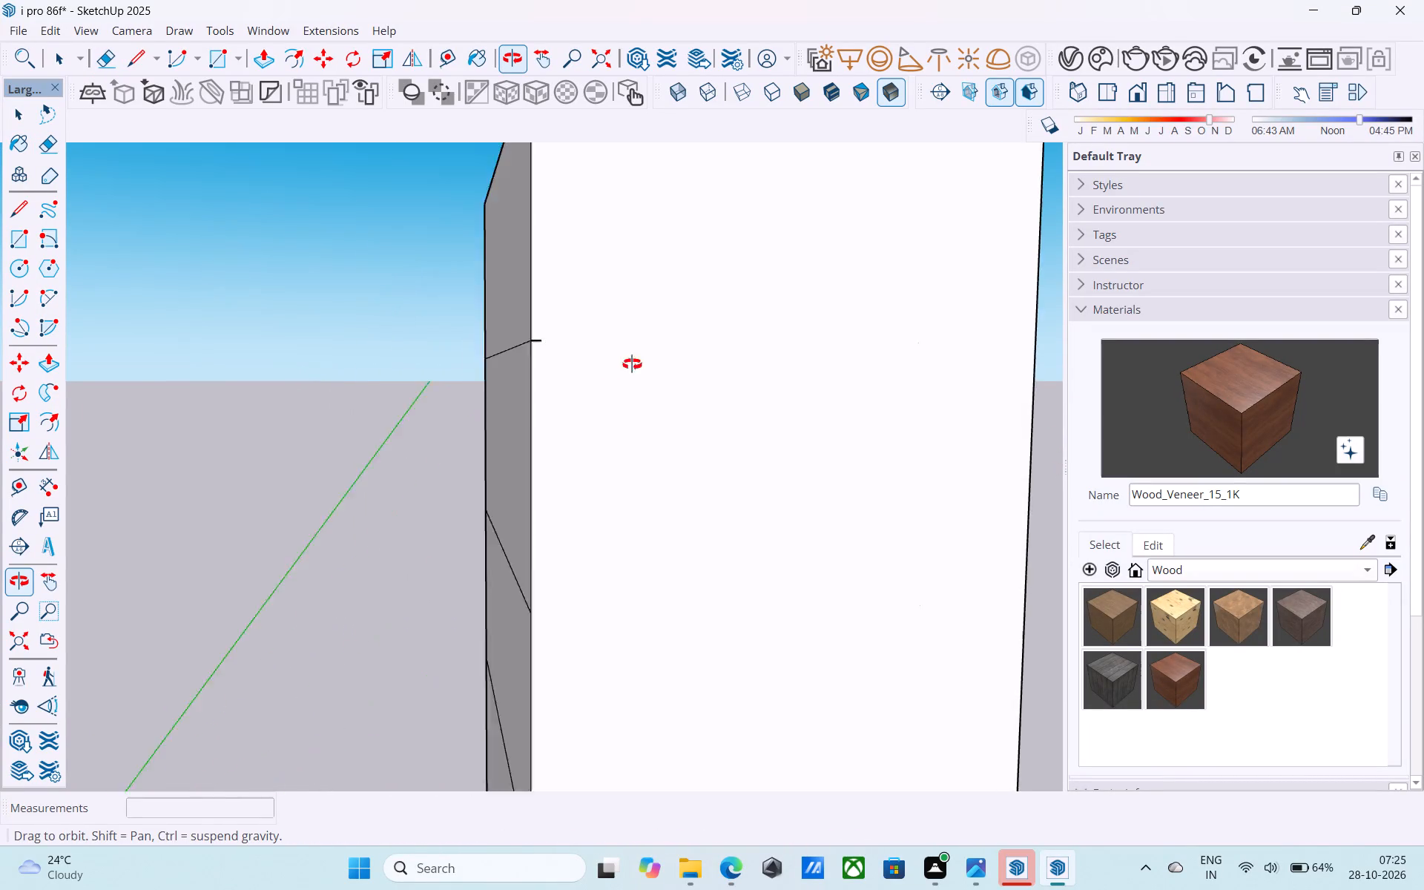
middle_click_drag(632, 364, 687, 364)
left_click(596, 341)
Examine the building's front bays, partitions and end walls from several angles.
scroll(670, 364, "down", 5)
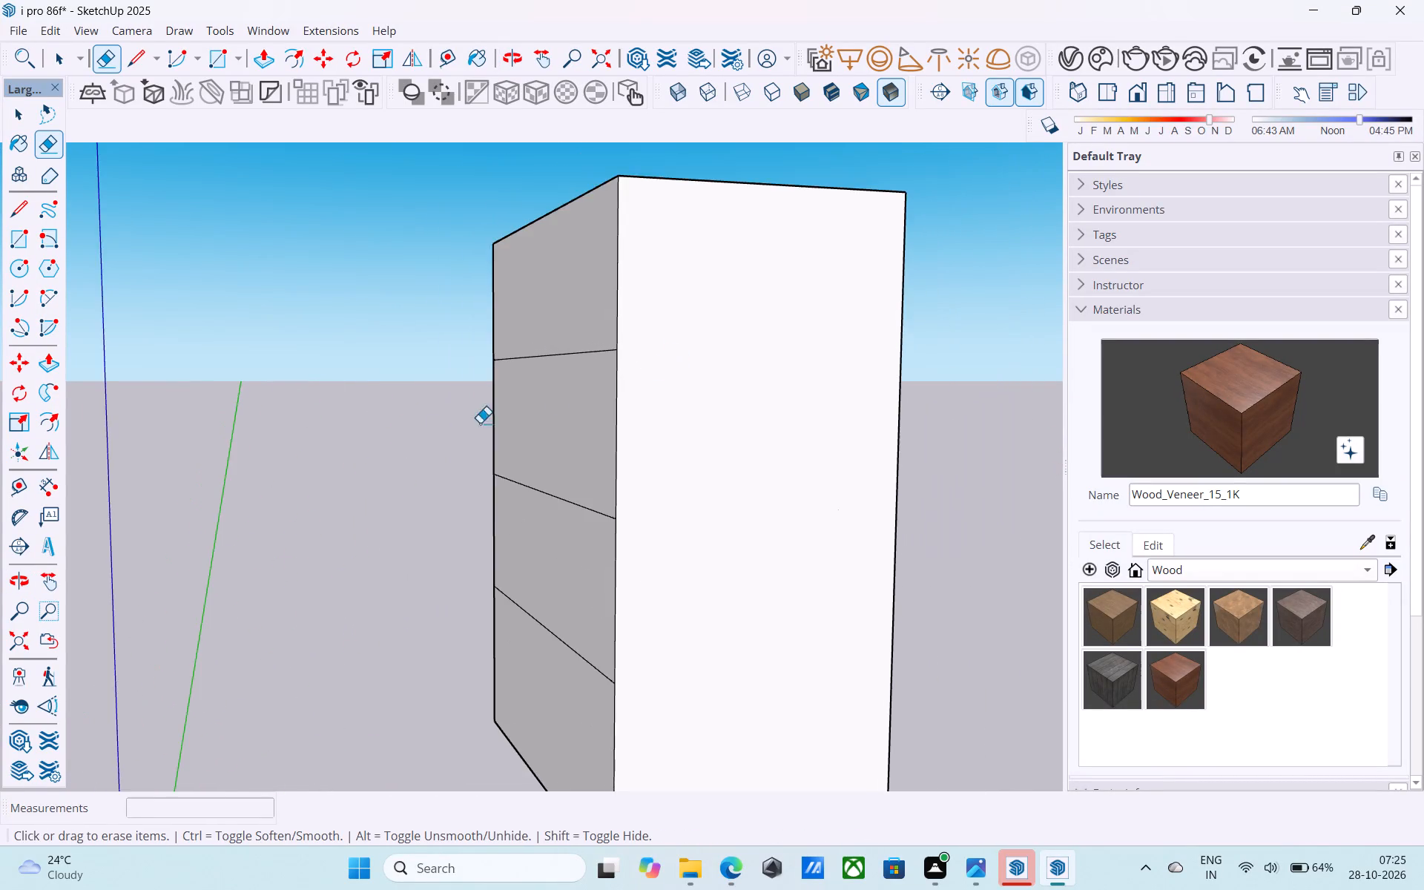
scroll(421, 441, "down", 4)
middle_click_drag(419, 443, 0, 510)
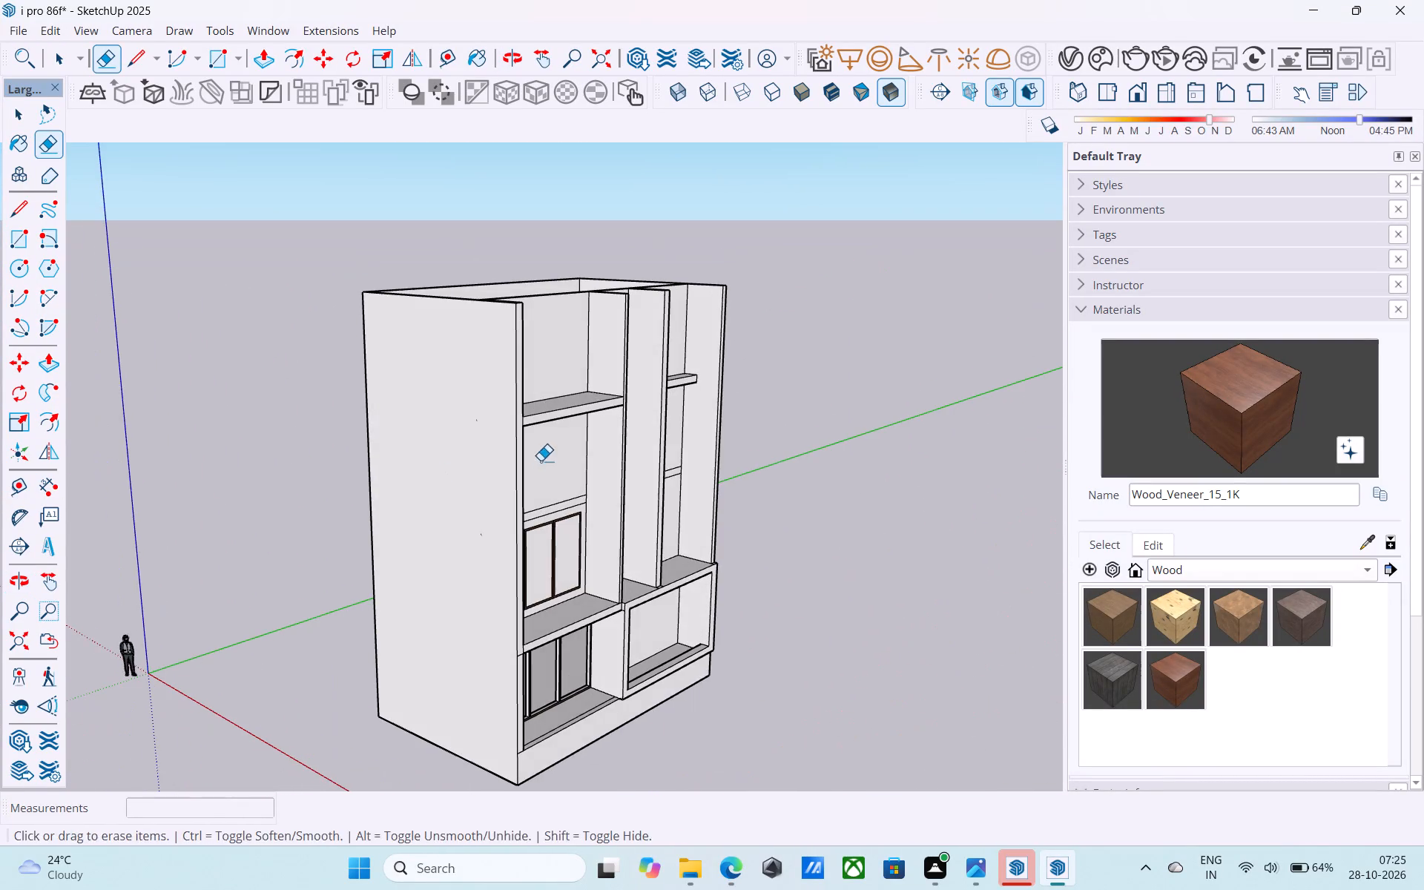
middle_click_drag(539, 460, 212, 485)
middle_click_drag(347, 397, 426, 301)
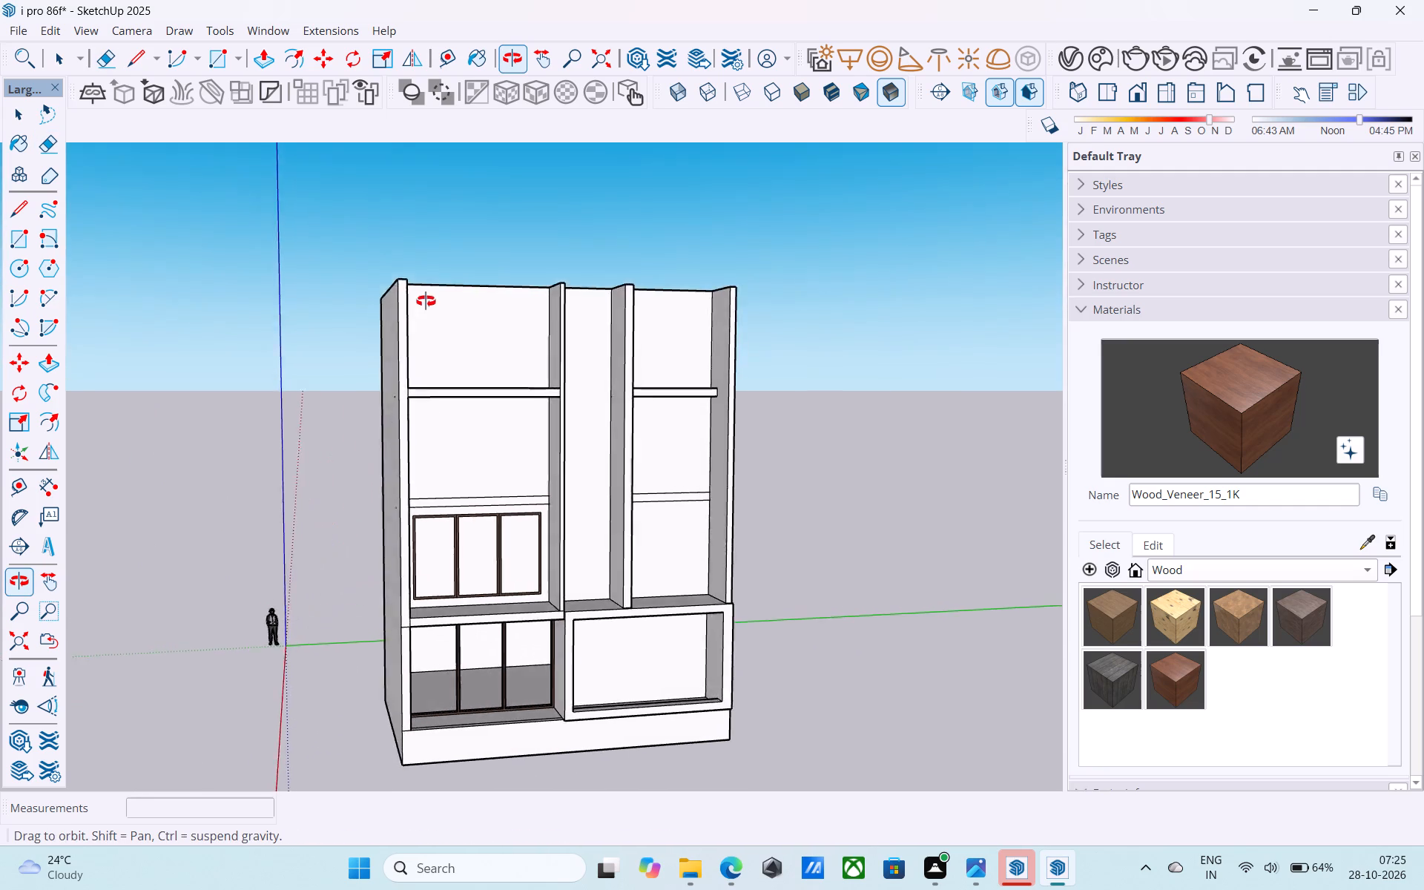
middle_click_drag(426, 301, 528, 234)
middle_click_drag(538, 256, 481, 286)
middle_click_drag(630, 458, 590, 406)
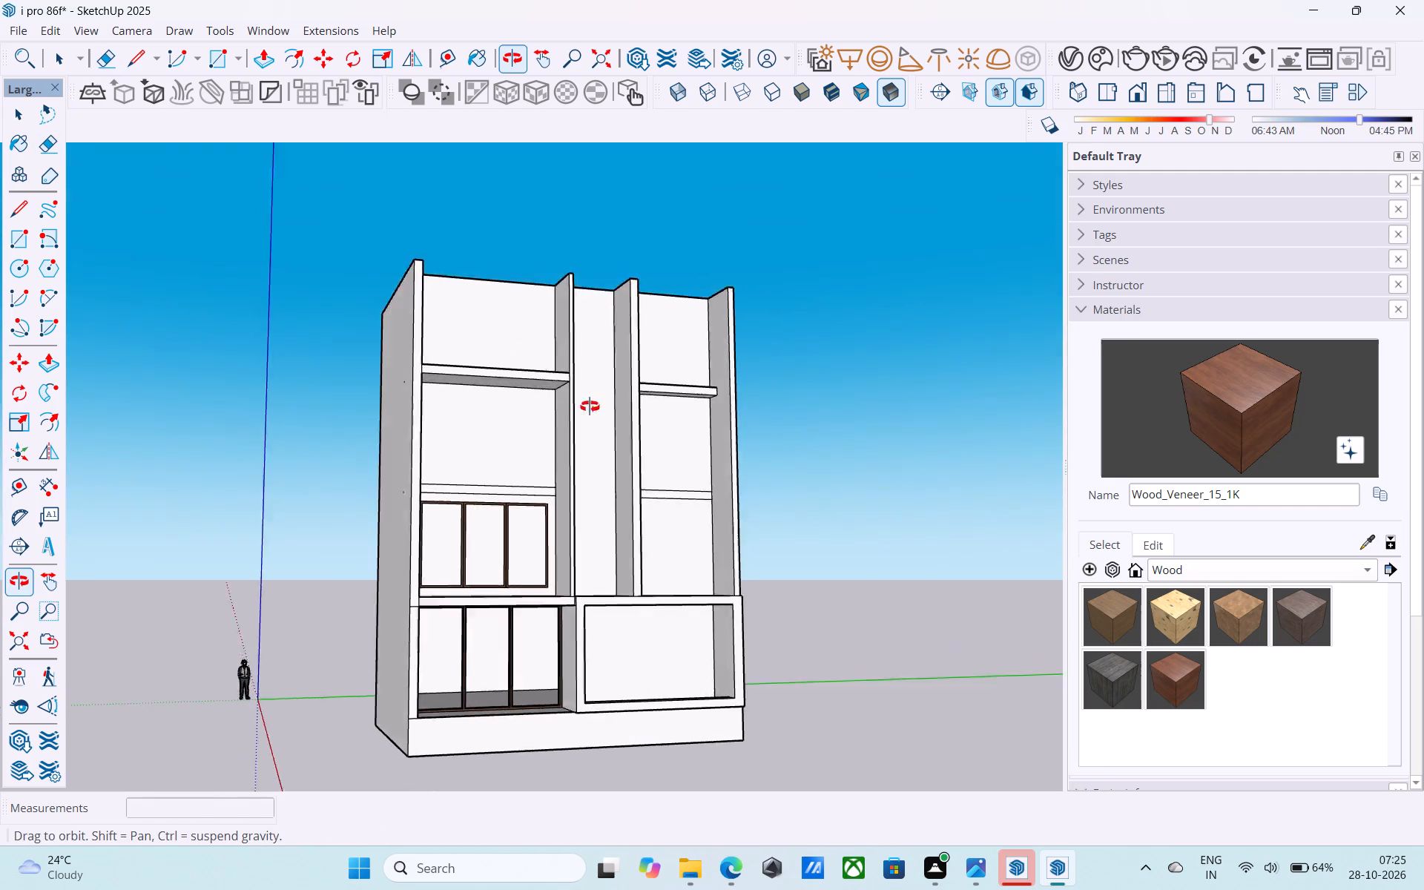
middle_click_drag(590, 406, 368, 348)
middle_click_drag(650, 472, 641, 468)
scroll(641, 468, "up", 2)
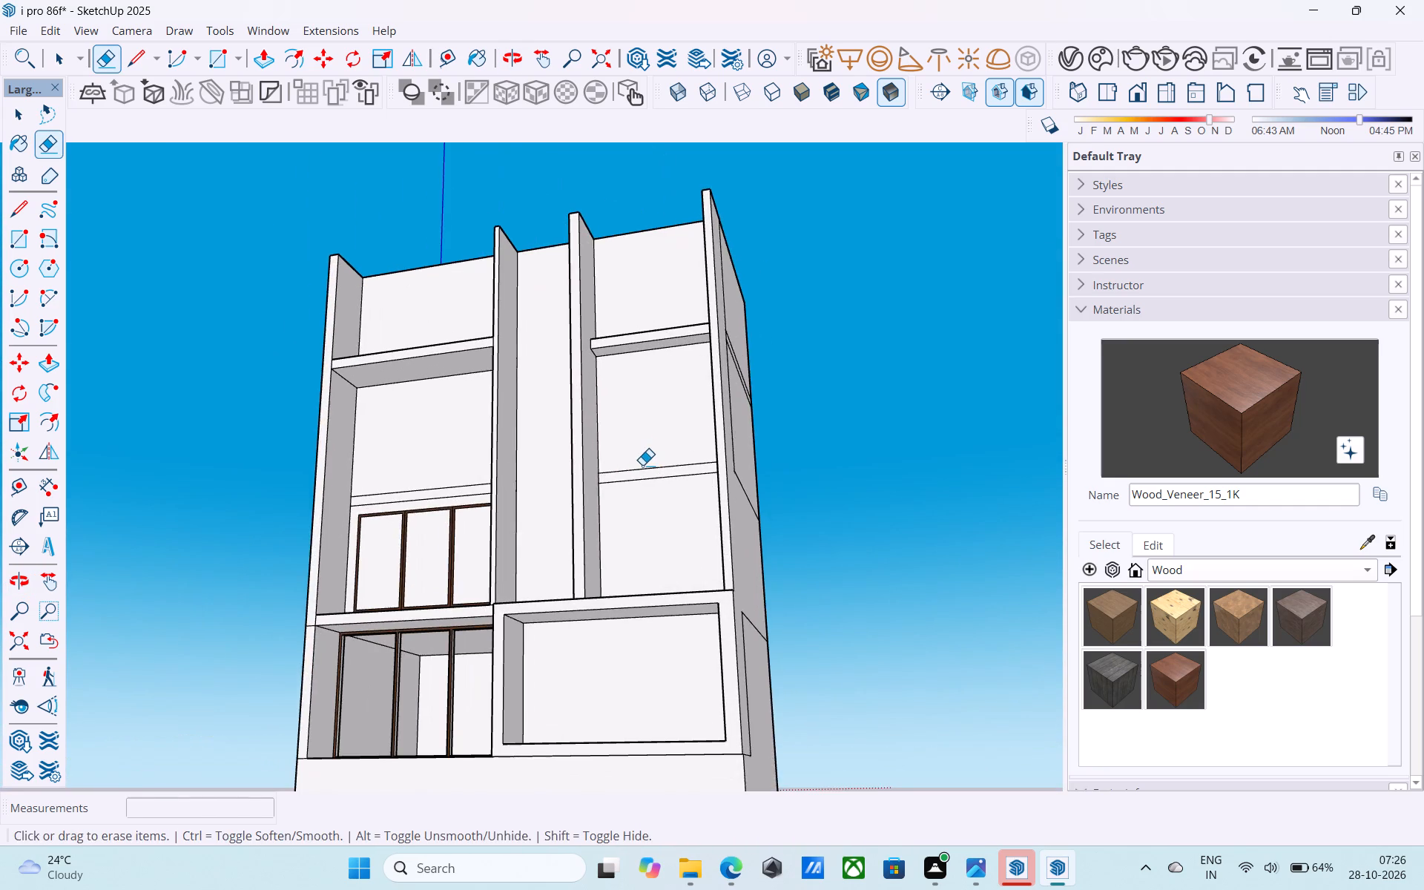
scroll(642, 465, "down", 2)
middle_click_drag(643, 473, 668, 585)
middle_click_drag(296, 458, 484, 479)
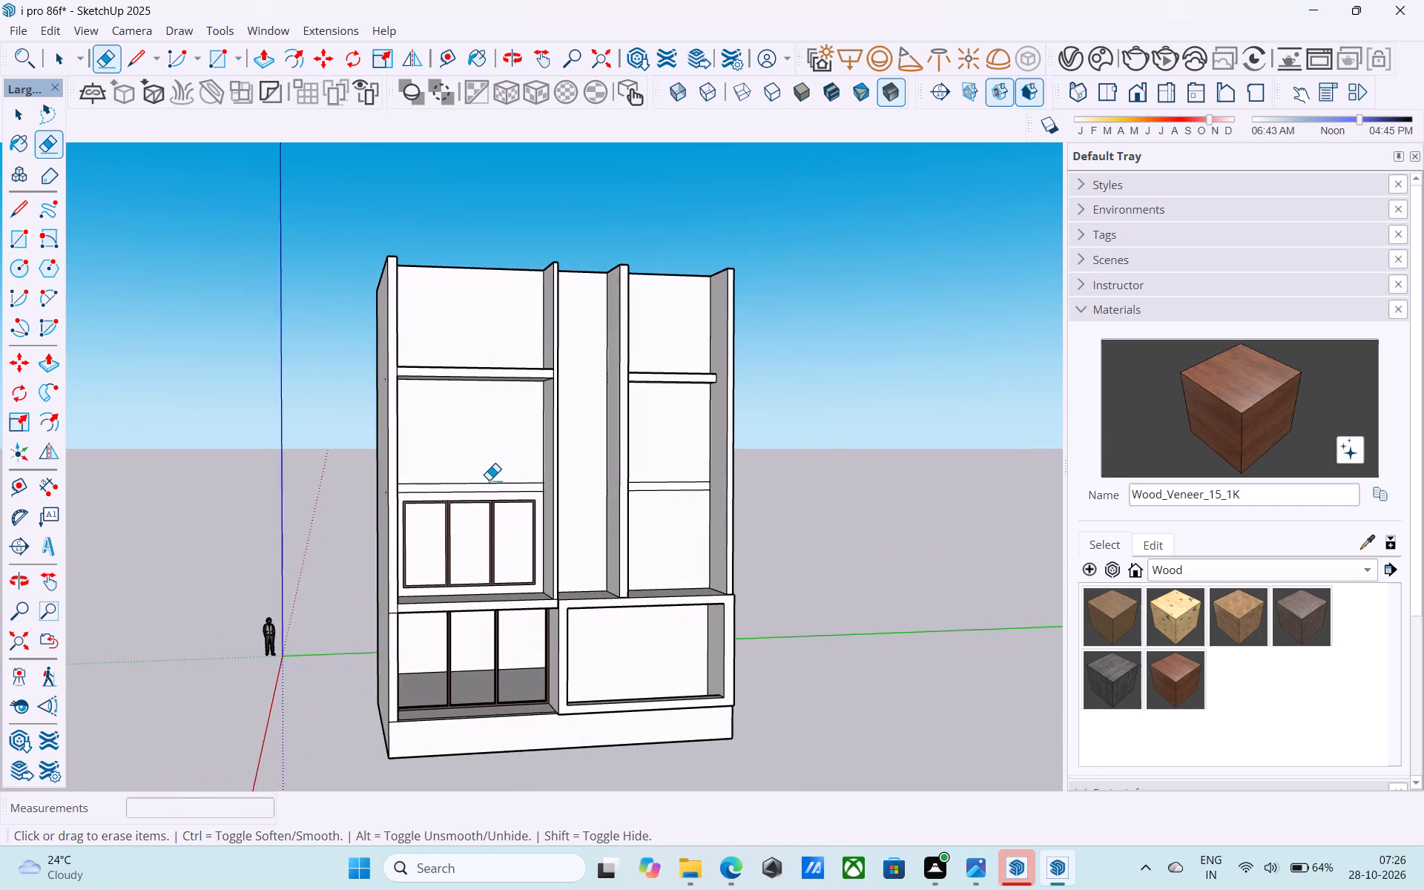
scroll(489, 480, "up", 4)
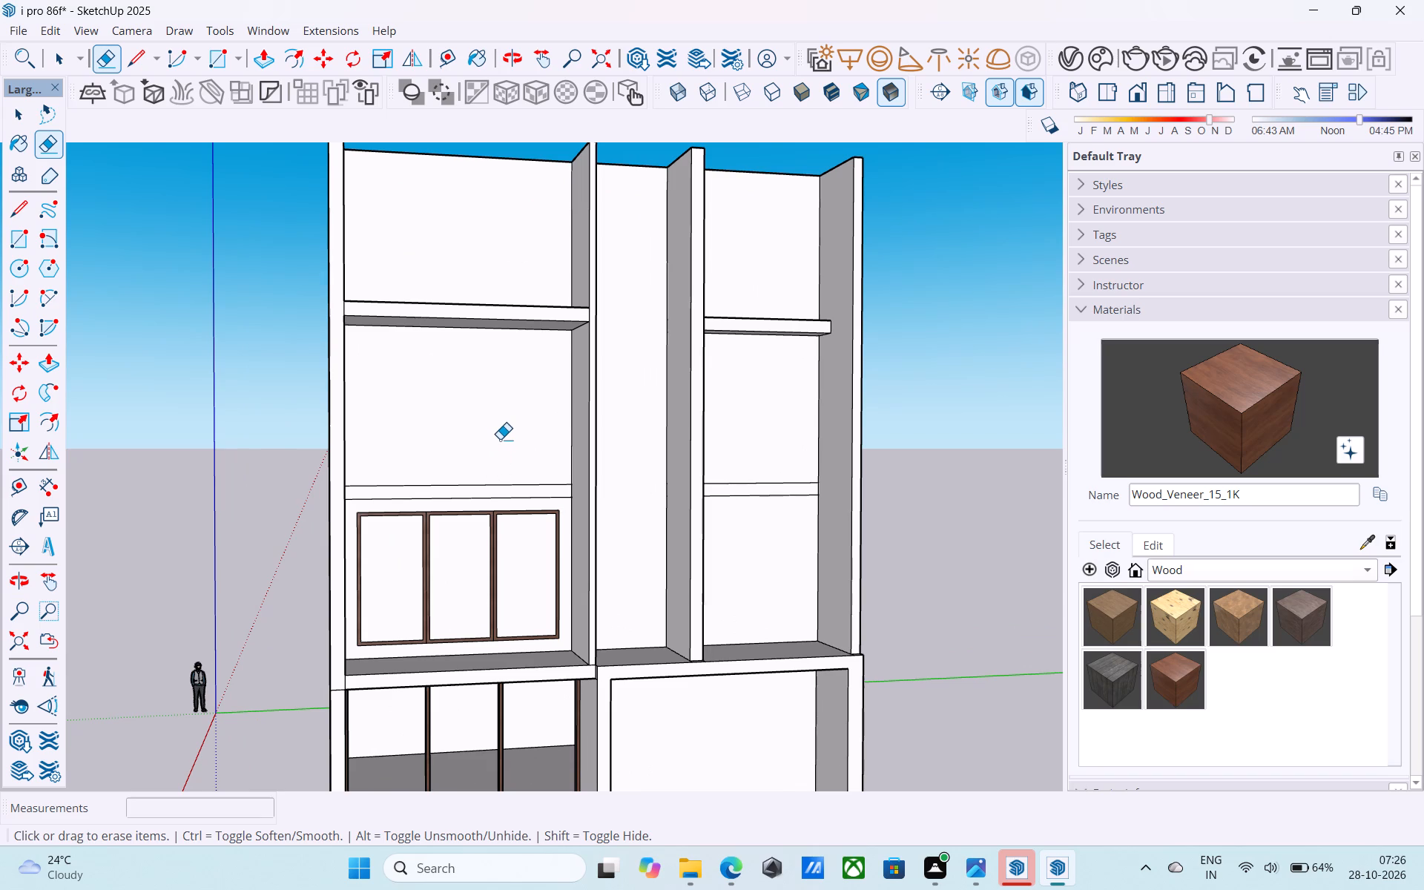
scroll(509, 429, "down", 5)
middle_click_drag(509, 429, 302, 550)
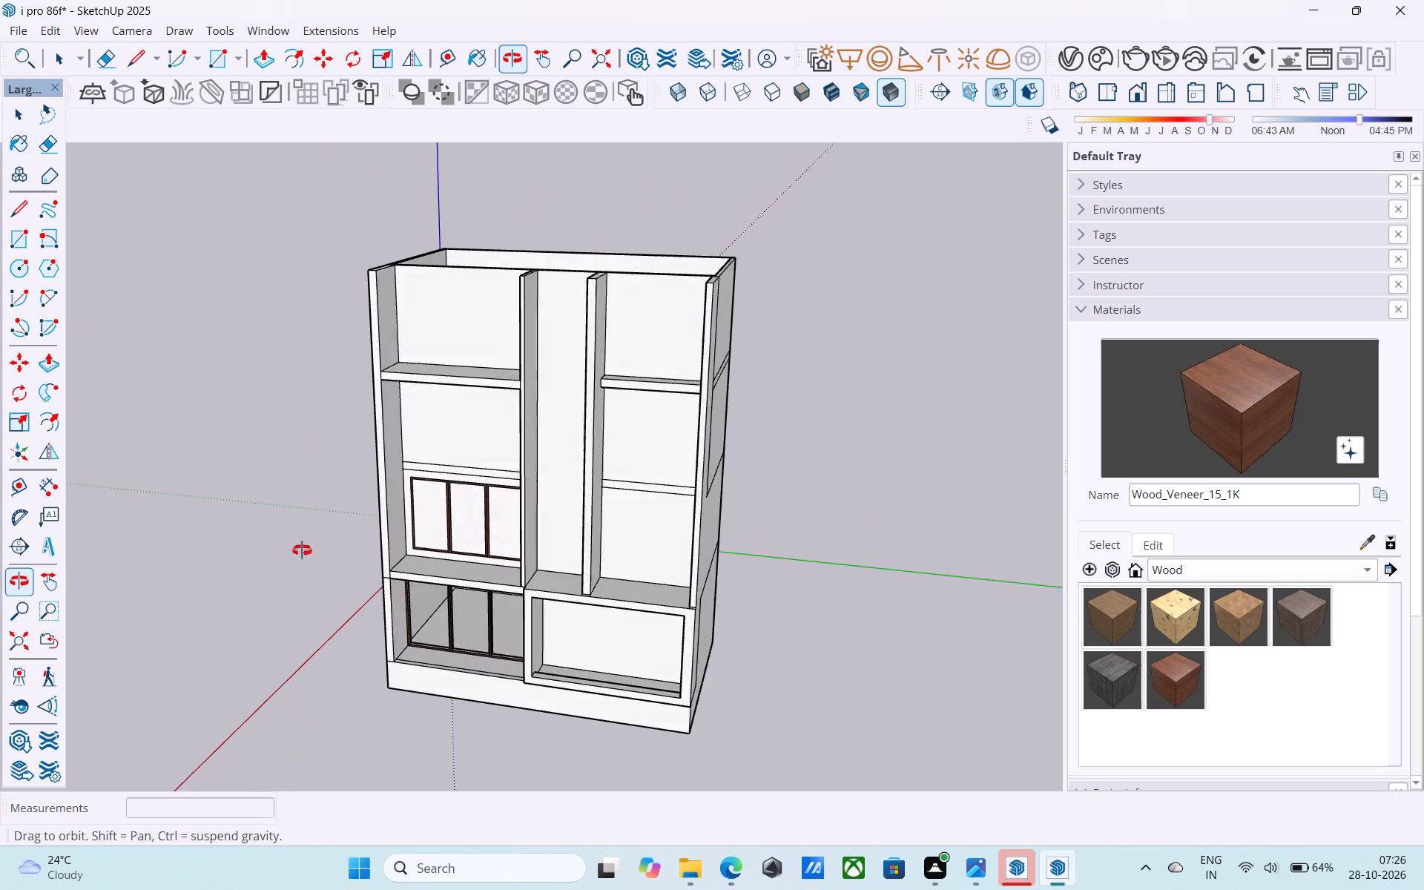
middle_click_drag(302, 550, 297, 550)
scroll(417, 547, "up", 6)
type("V")
key("space")
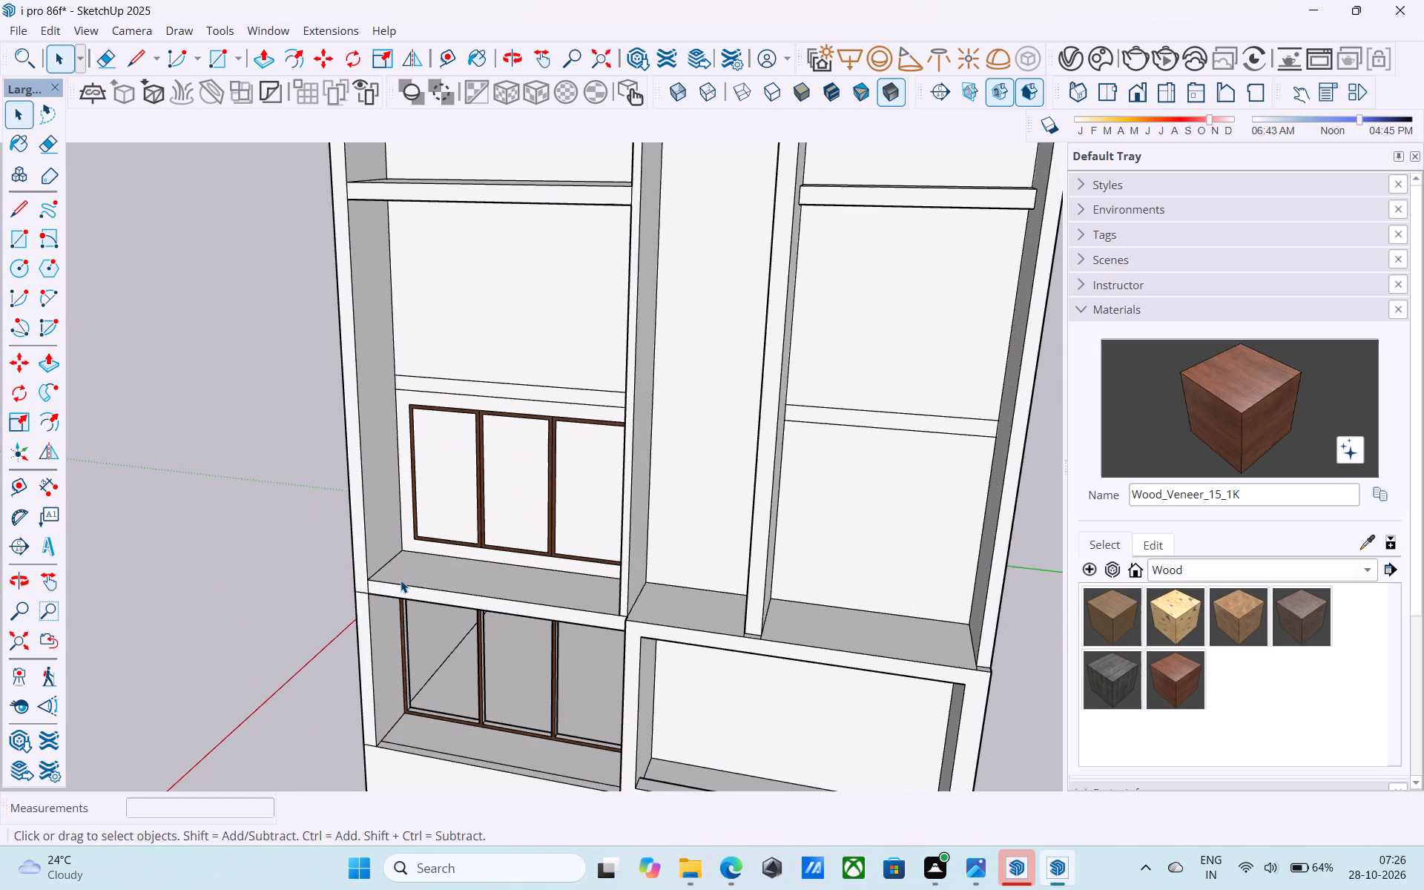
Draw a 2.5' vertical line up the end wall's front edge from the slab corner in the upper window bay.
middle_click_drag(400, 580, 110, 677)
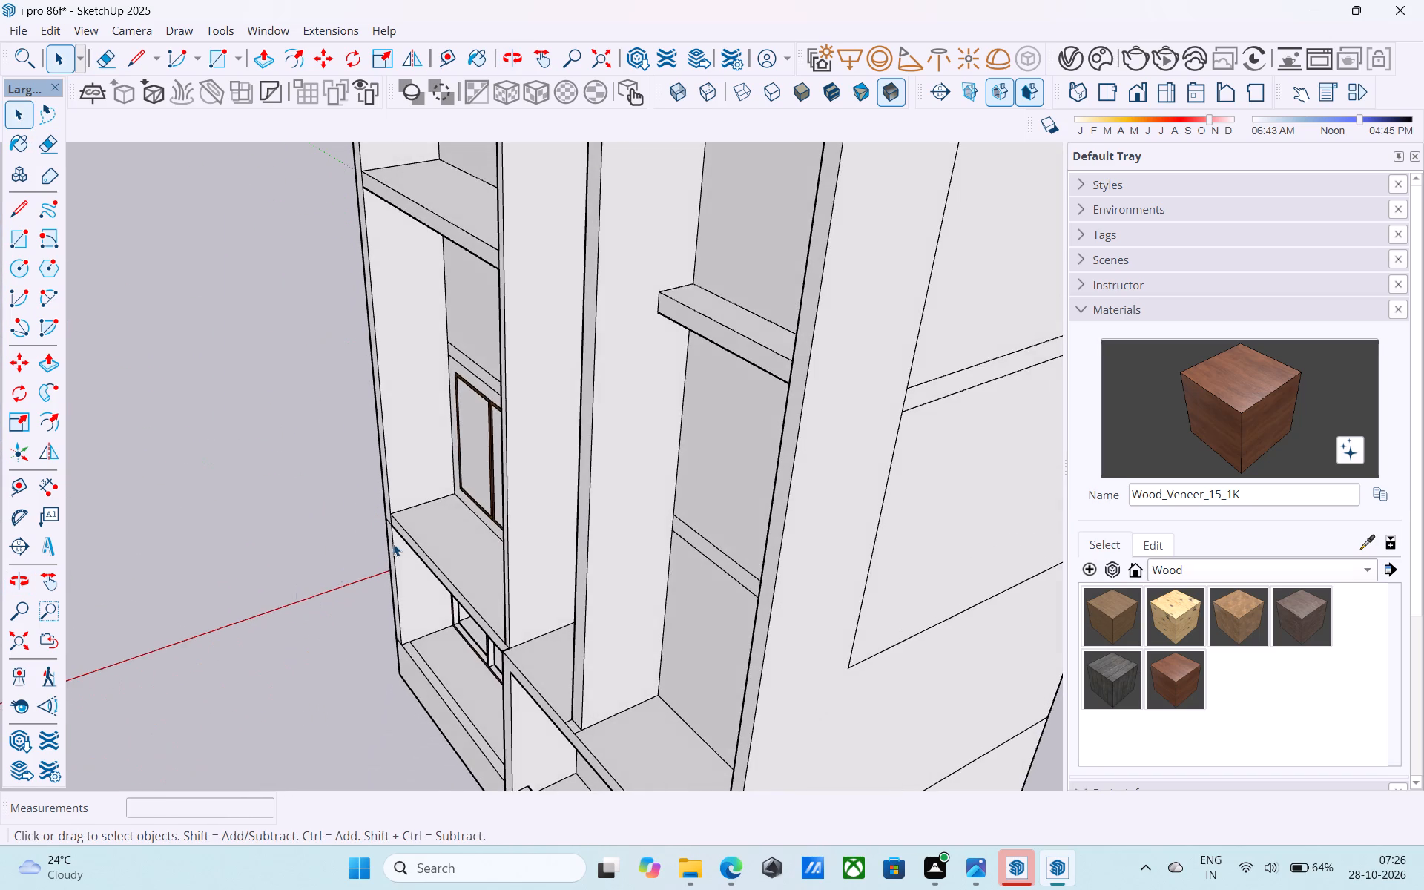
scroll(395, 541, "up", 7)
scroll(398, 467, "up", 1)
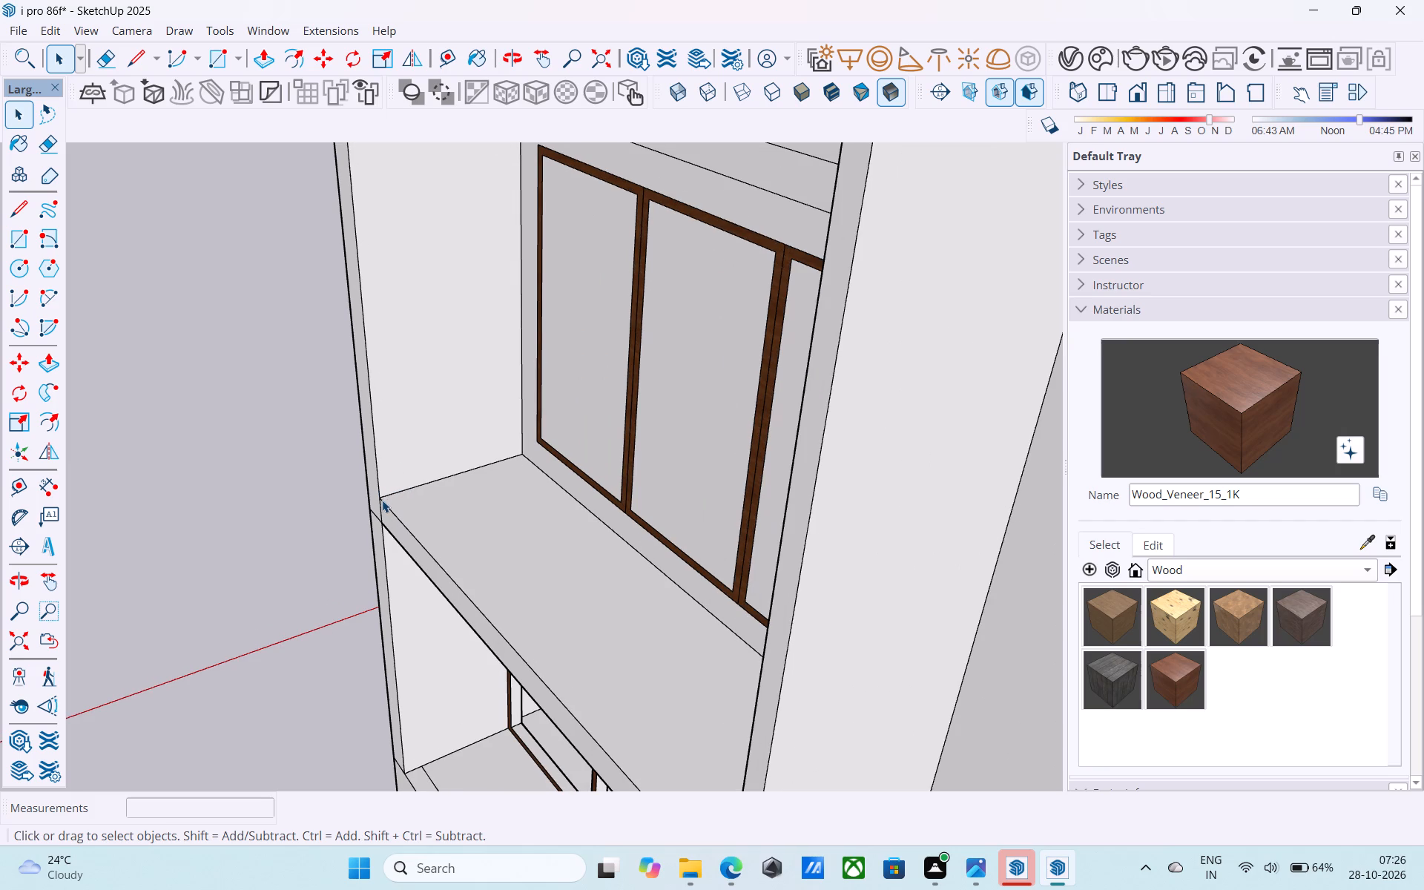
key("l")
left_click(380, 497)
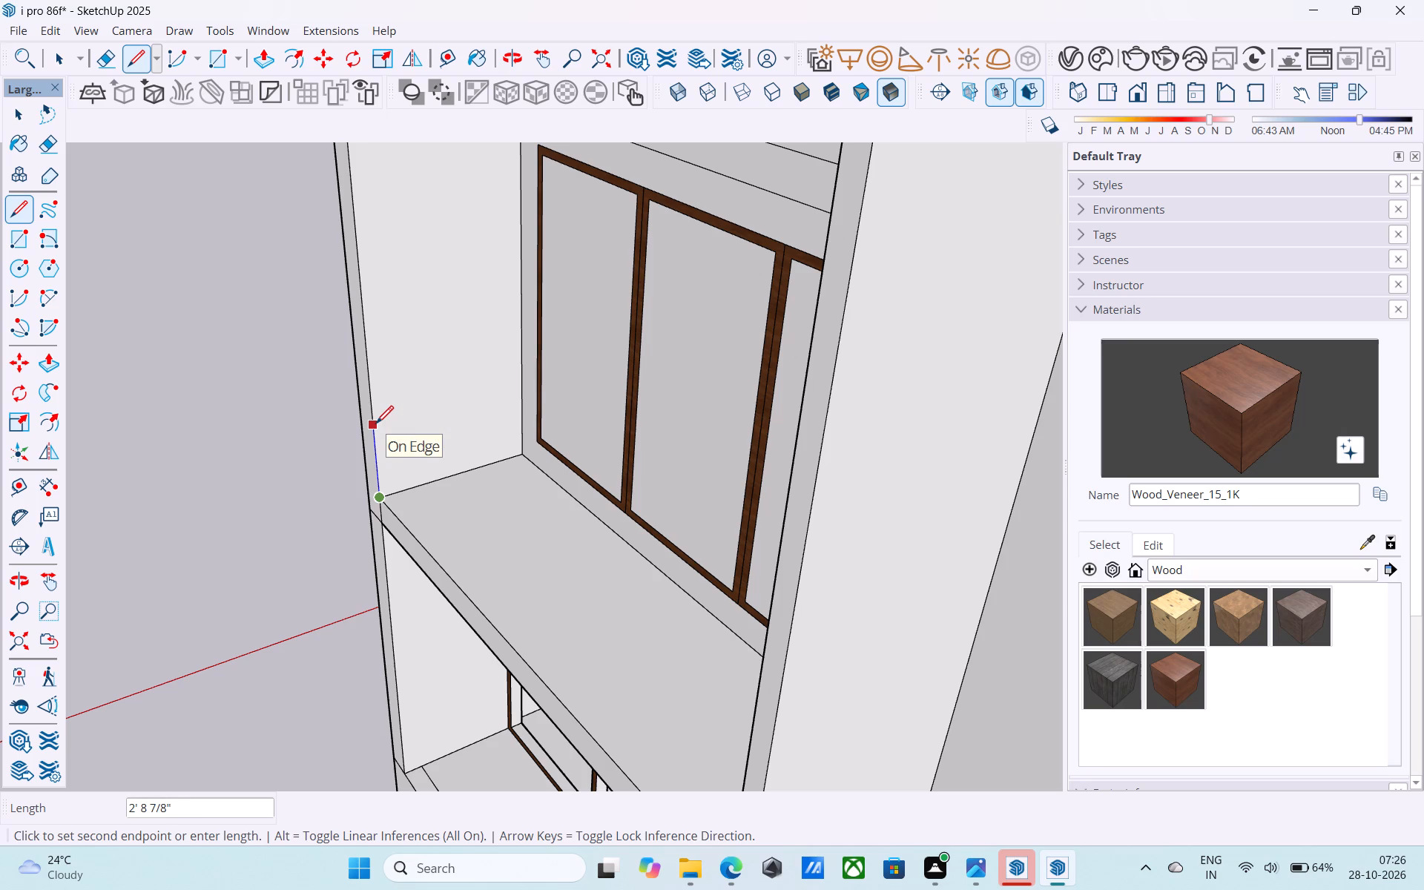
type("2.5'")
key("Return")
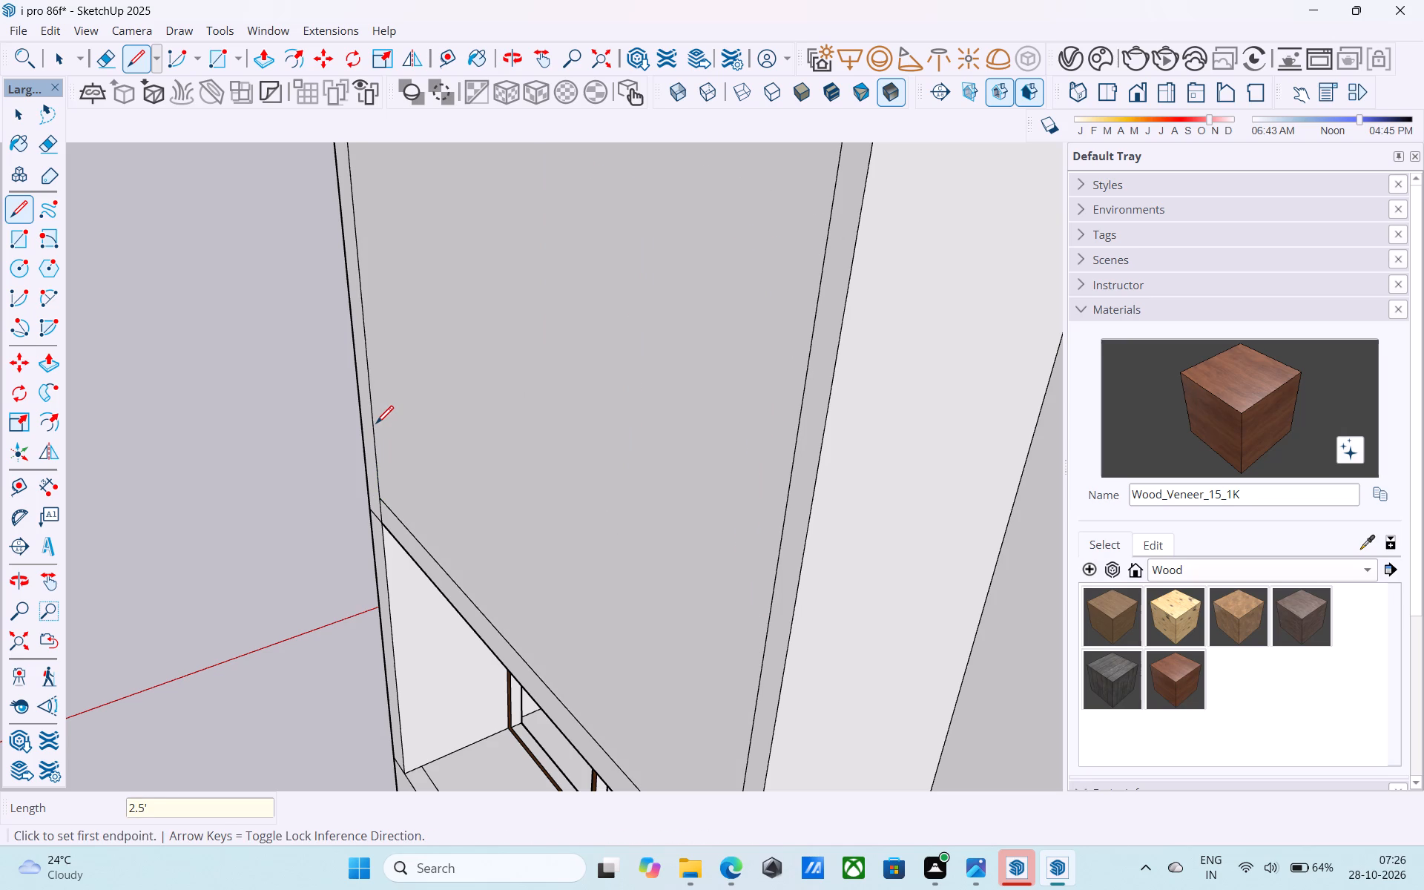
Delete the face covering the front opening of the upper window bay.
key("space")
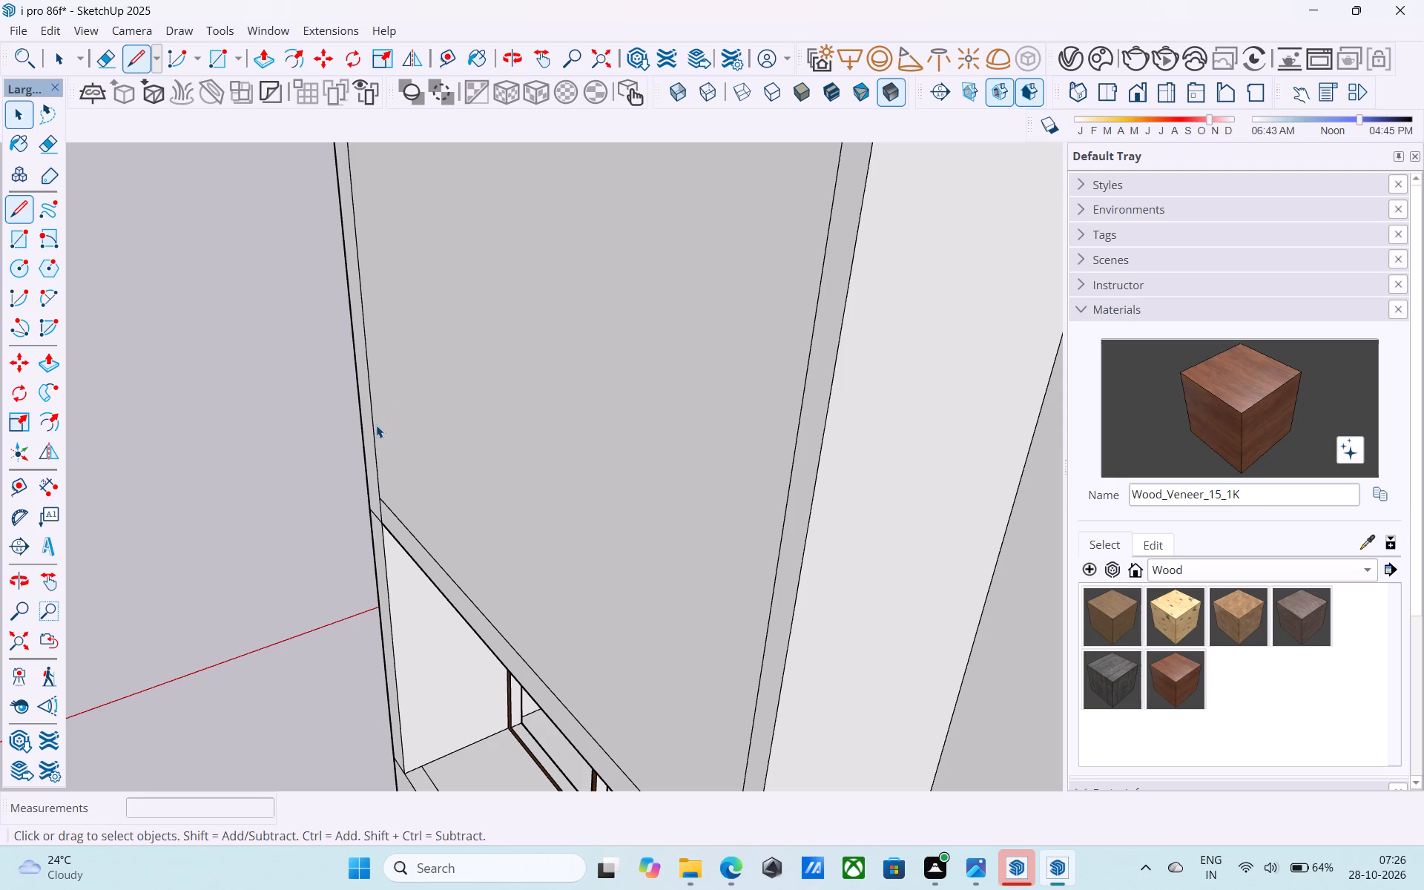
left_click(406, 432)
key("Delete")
Draw a 3" line from the slab's front corner inward along the base of the end wall in the window bay.
scroll(399, 415, "down", 5)
middle_click_drag(399, 415, 432, 388)
middle_click_drag(362, 445, 454, 458)
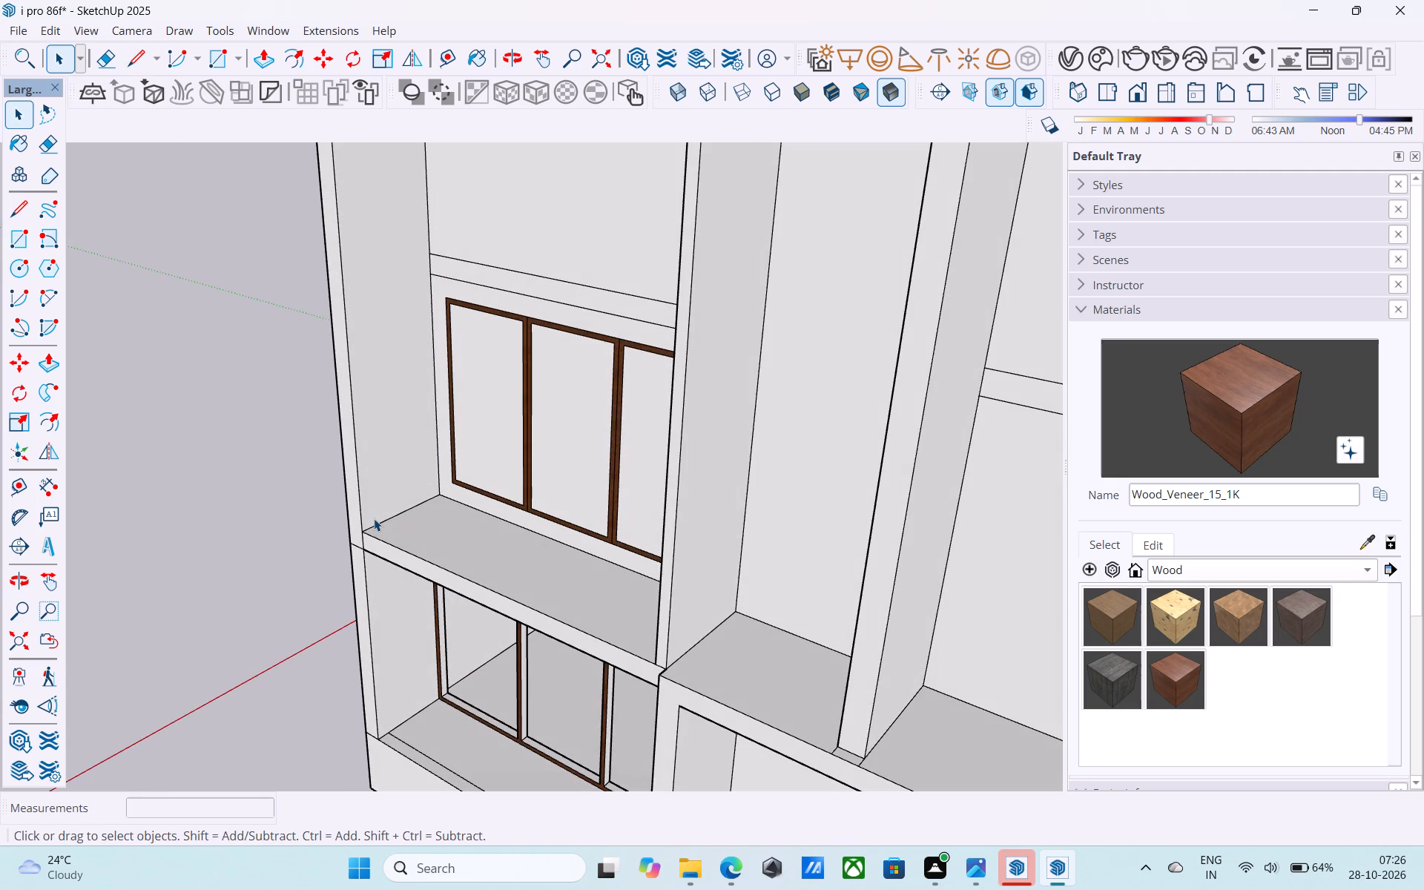
key("l")
left_click(373, 521)
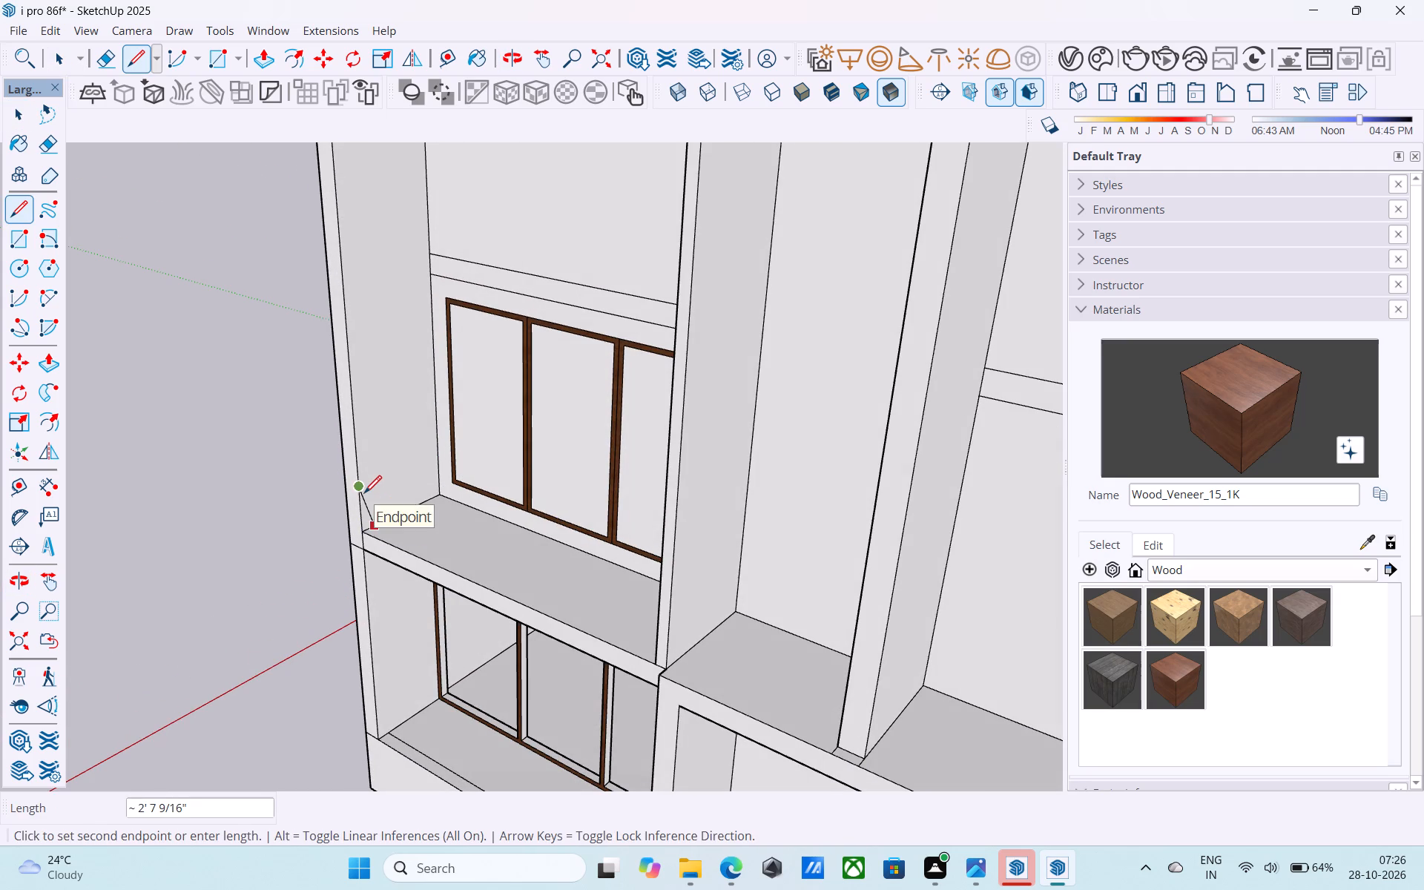
key("l")
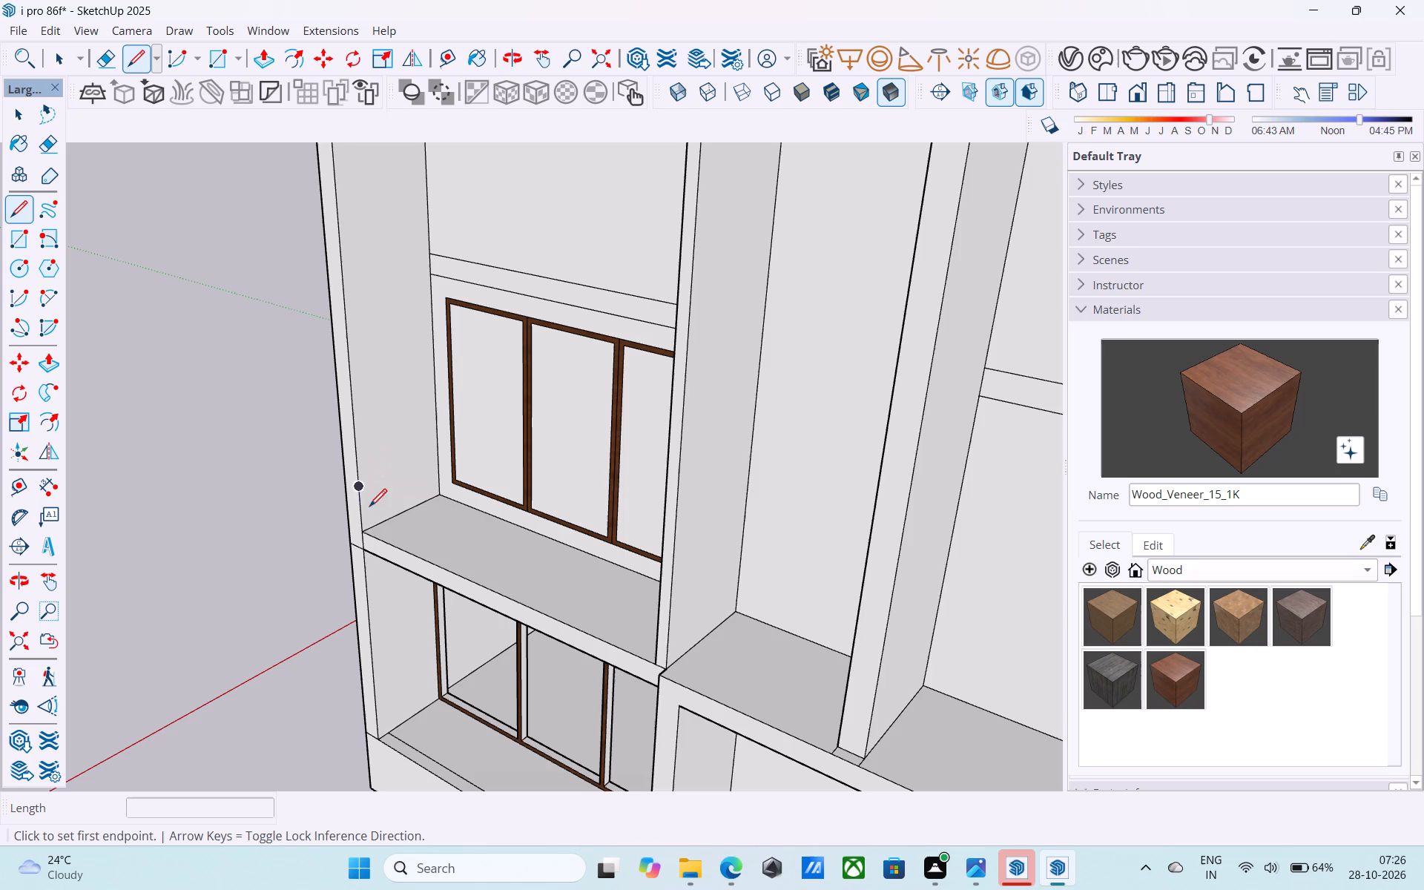
scroll(366, 536, "up", 7)
left_click(364, 527)
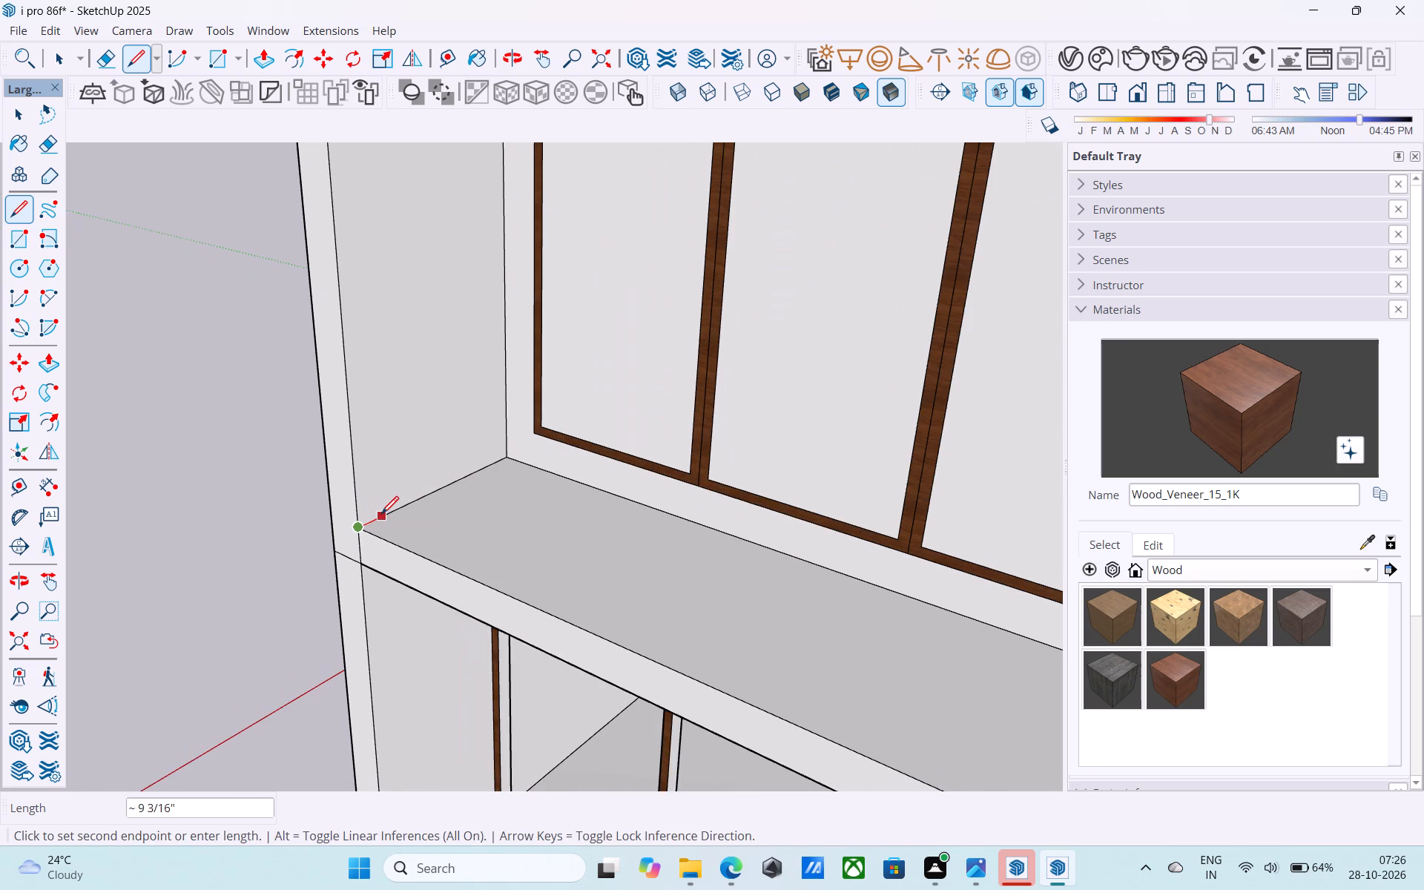
scroll(380, 515, "up", 5)
type("3\"")
key("Return")
scroll(380, 515, "up", 1)
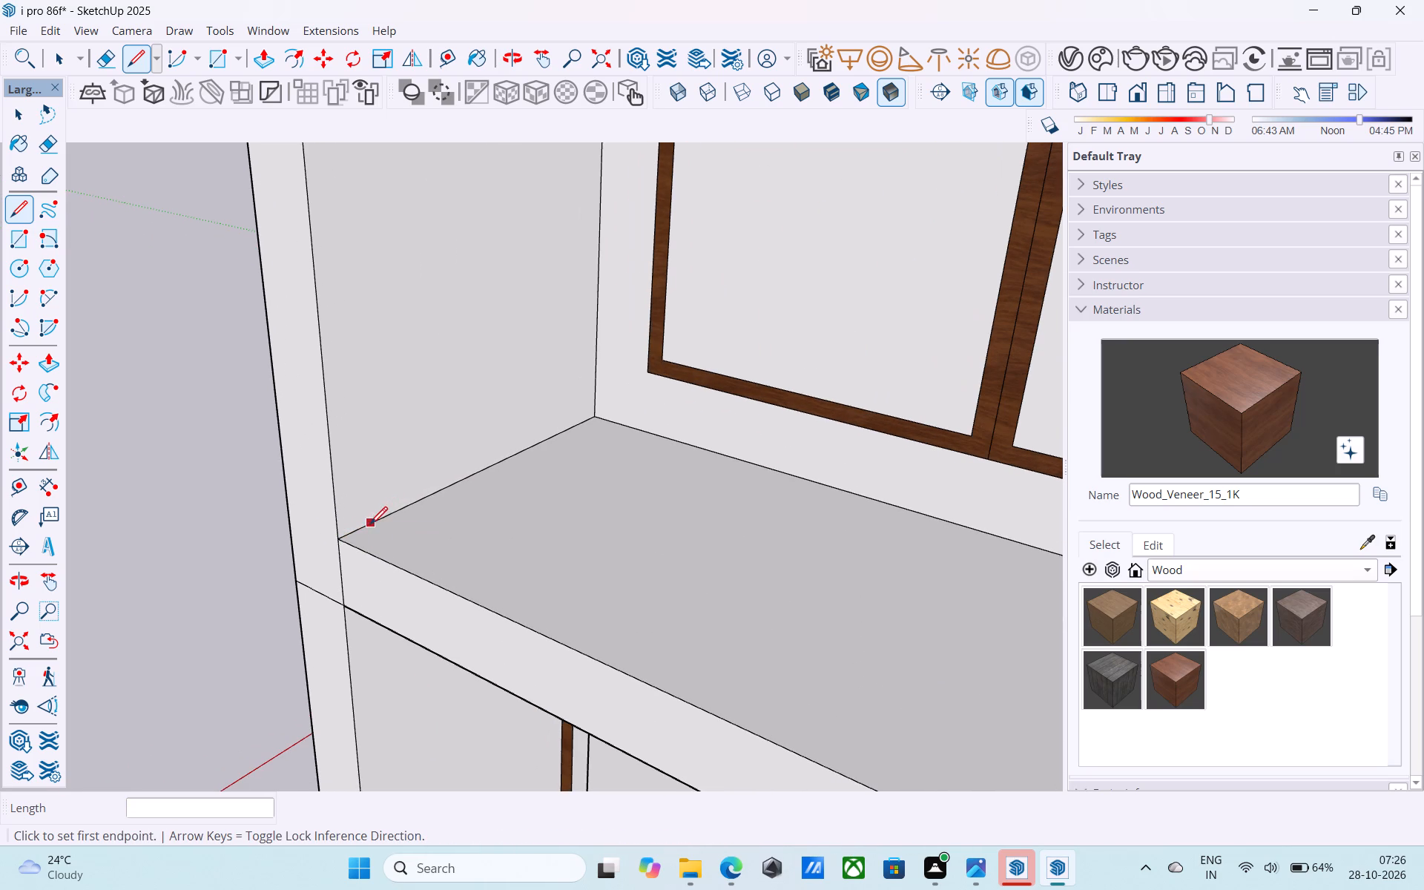
Draw a 3' vertical line up the end wall from the 3" line's end and close the profile to the wall's front edge.
left_click(358, 530)
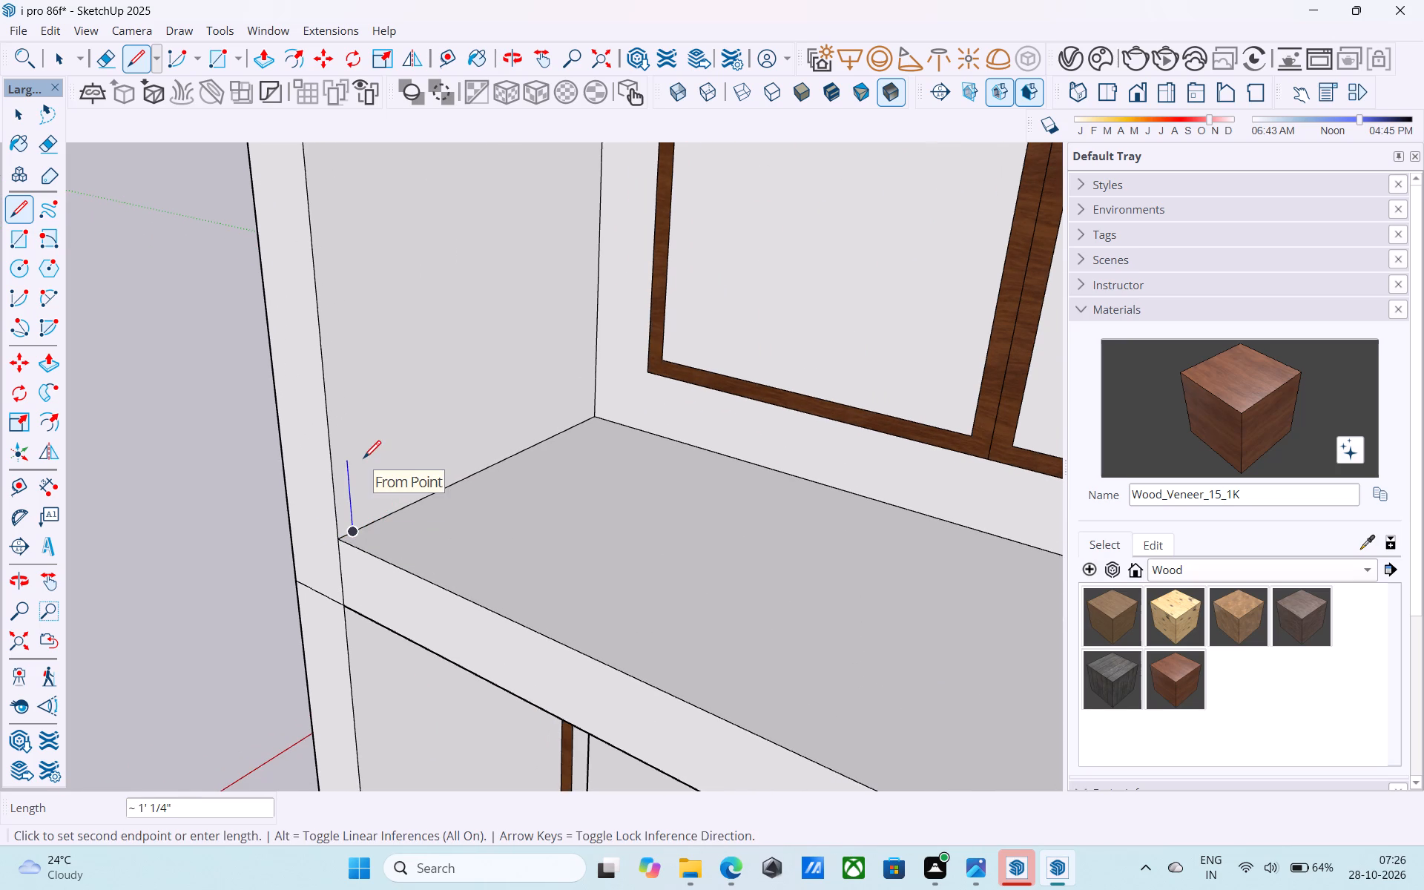
scroll(363, 460, "down", 3)
middle_click_drag(363, 460, 369, 597, "shift")
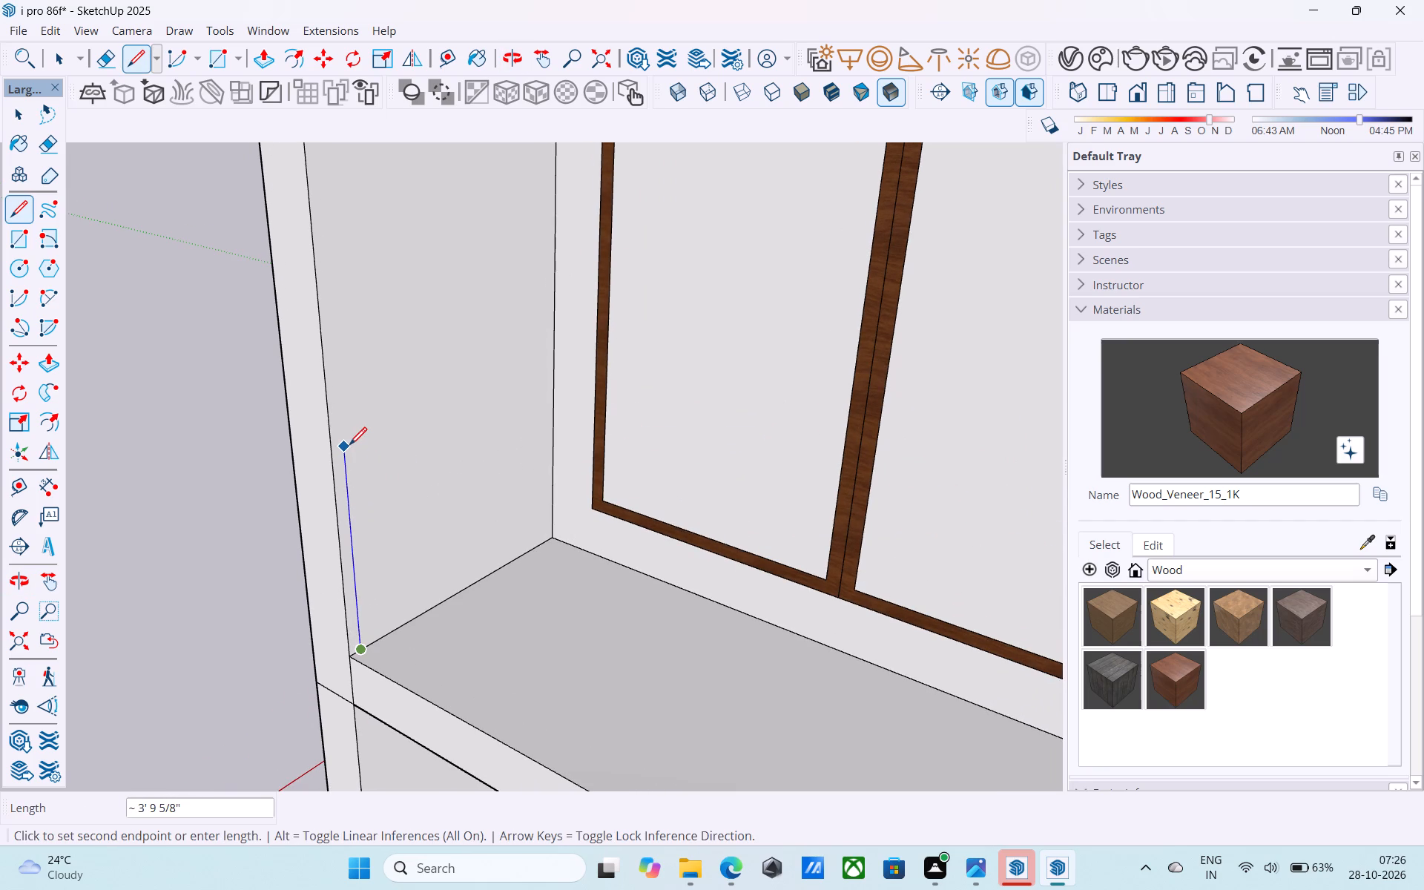
key("3")
key("apostrophe")
key("Return")
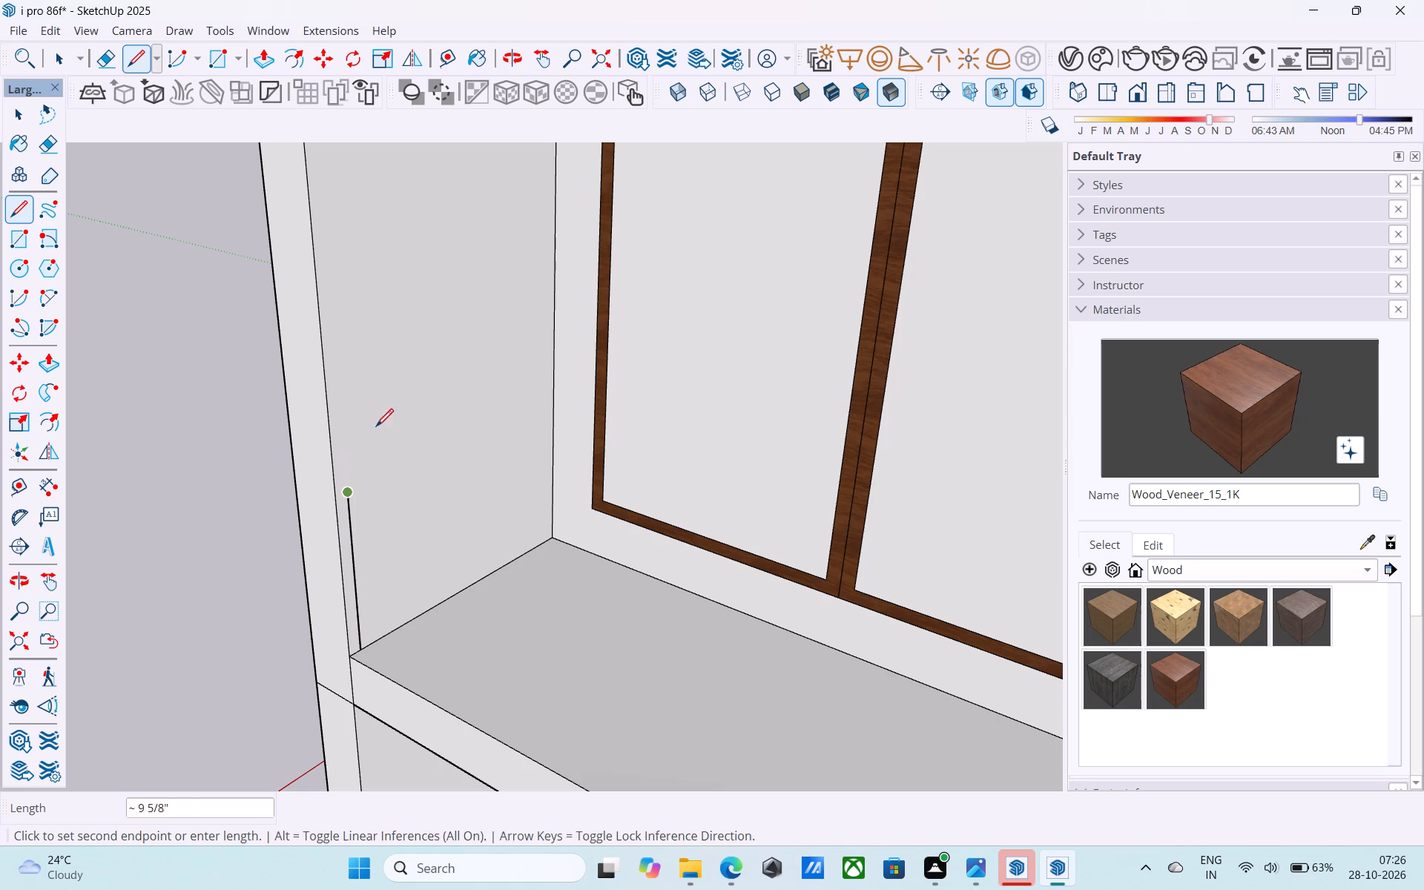
scroll(383, 444, "up", 5)
left_click(302, 539)
scroll(303, 534, "down", 5)
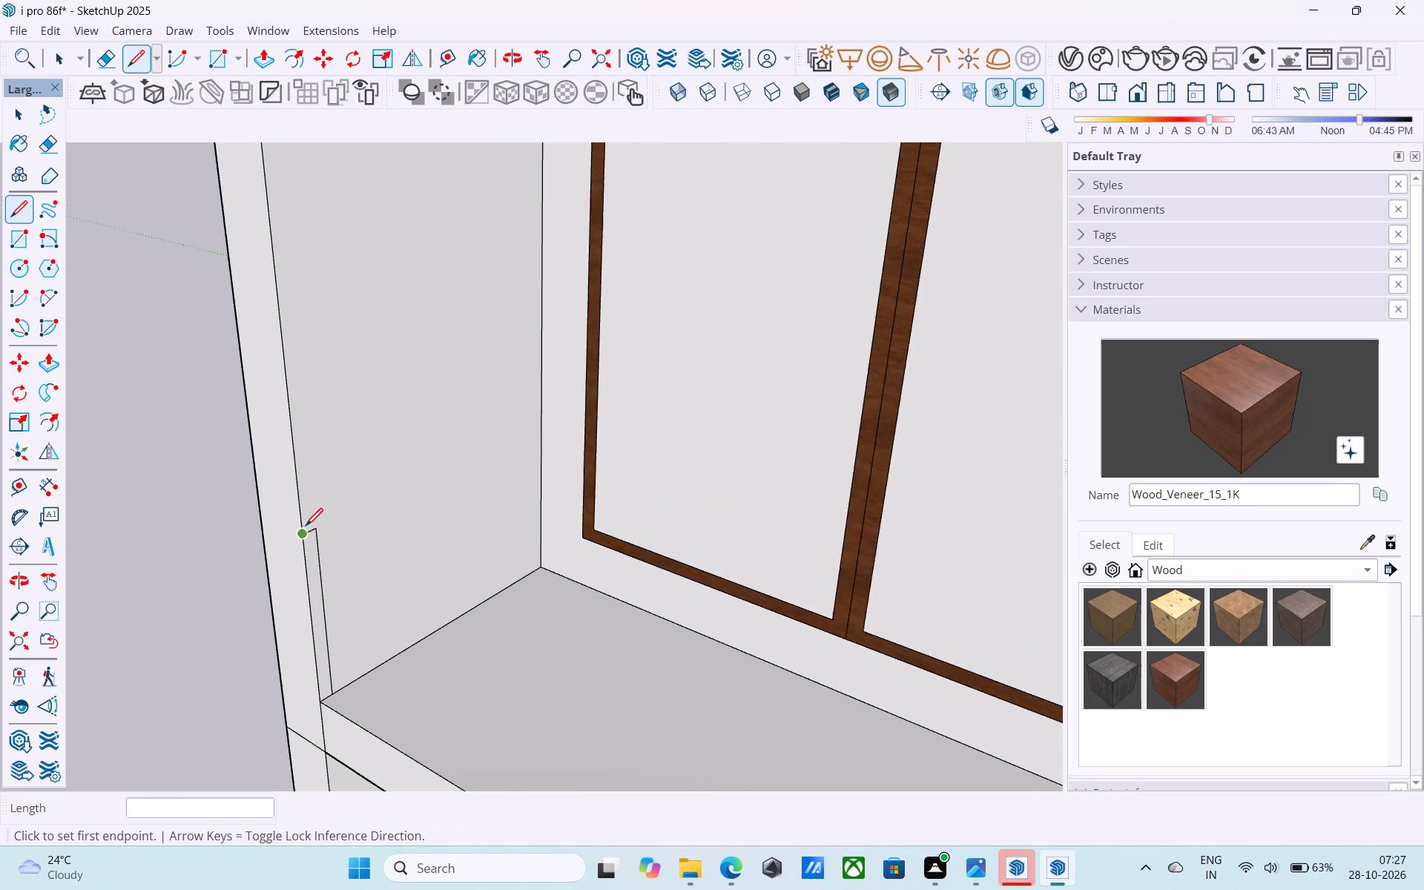
Make the narrow railing profile on the end wall a group.
scroll(306, 527, "down", 2)
middle_click_drag(322, 484, 299, 409, "shift")
scroll(299, 493, "up", 1)
key("space")
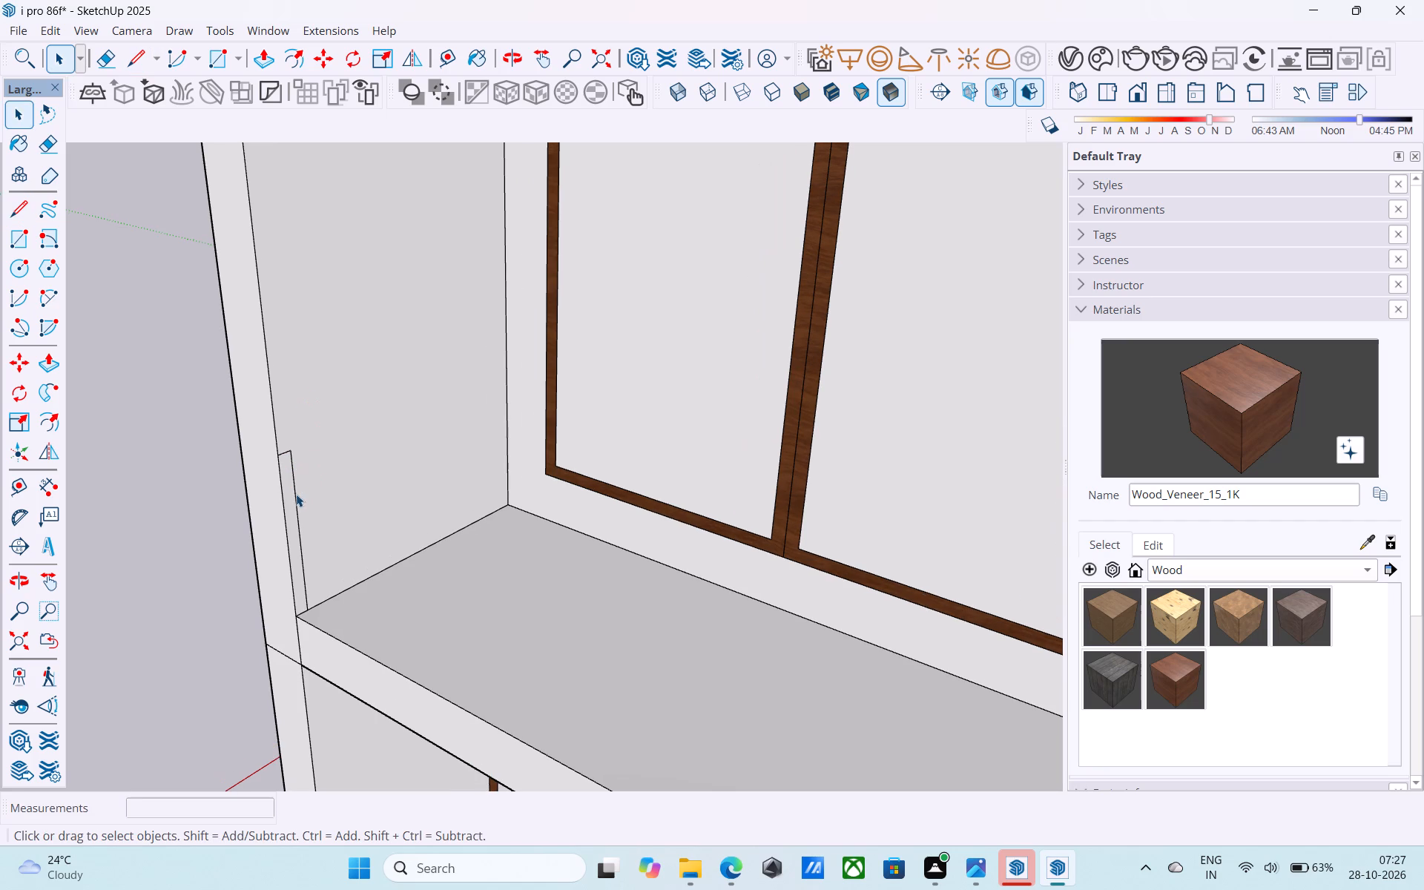
left_click(289, 501)
right_click(289, 501)
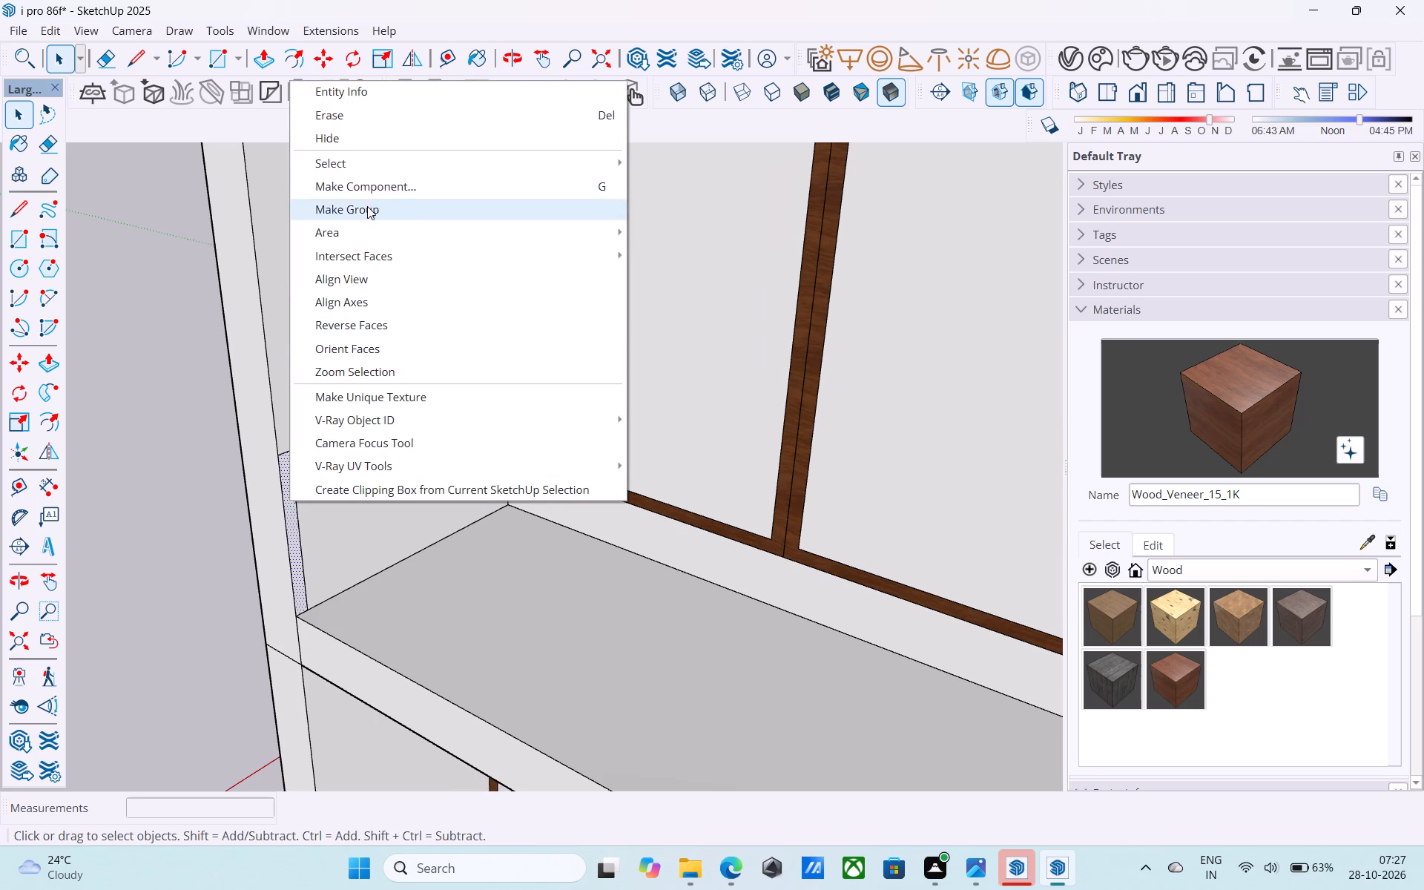
left_click(367, 206)
Inside the group, Push/Pull the railing profile 17' 6" across the bay to the partition.
double_click(290, 480)
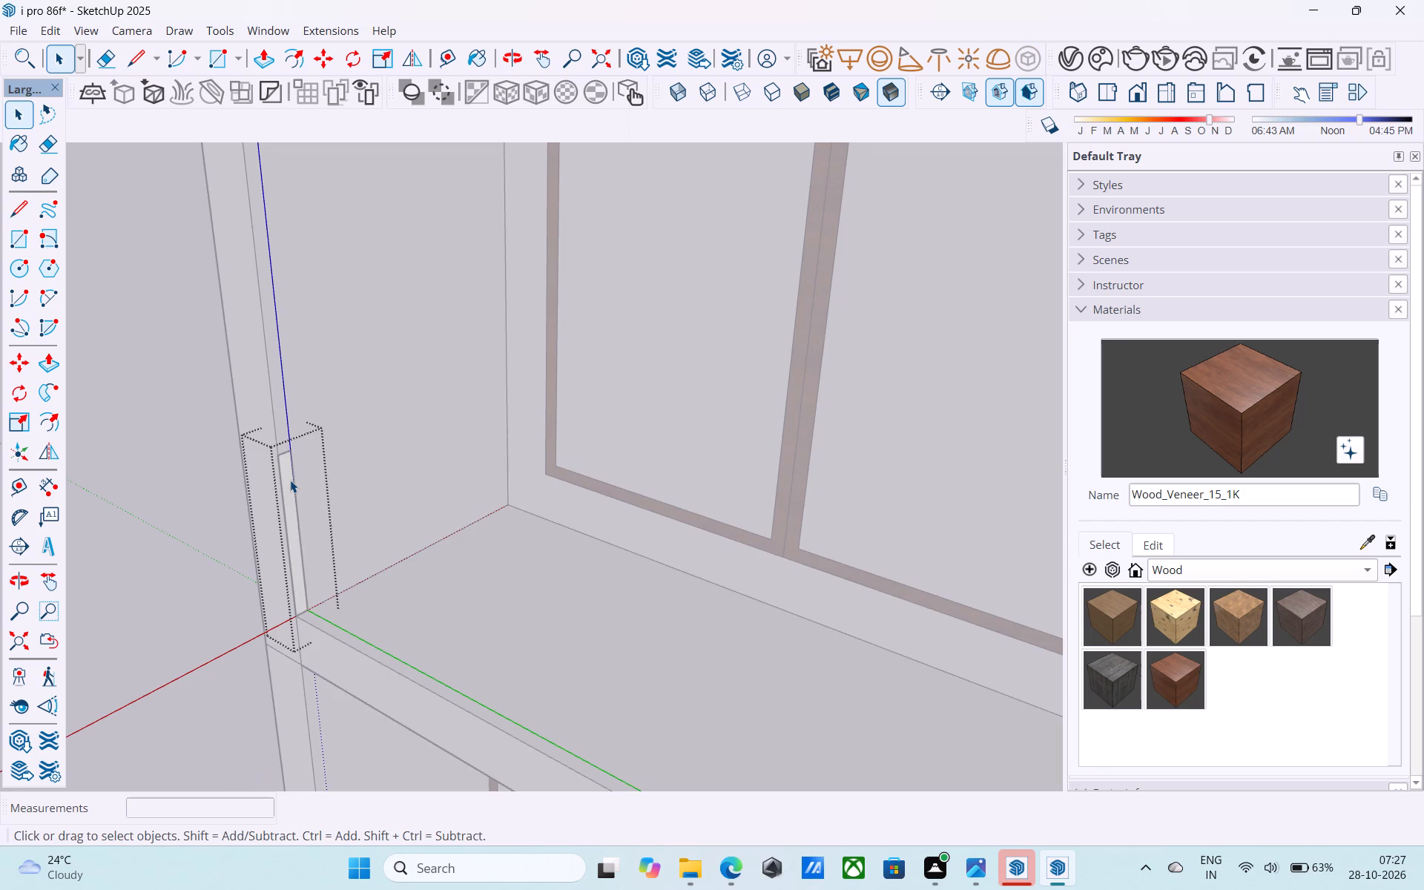
left_click(290, 480)
key("p")
left_click(288, 484)
scroll(318, 506, "down", 7)
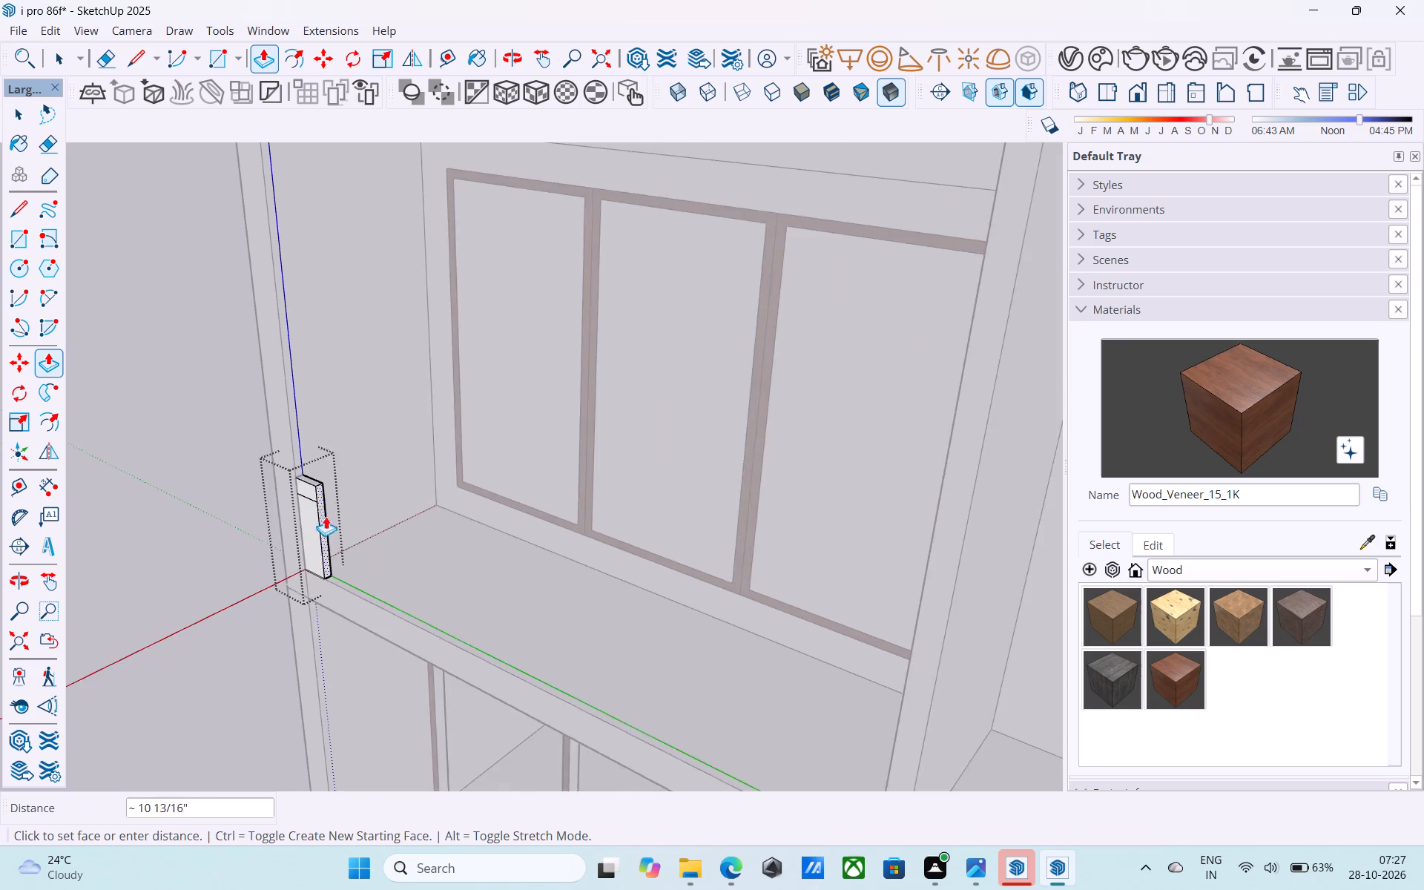
scroll(326, 516, "down", 2)
middle_click_drag(561, 585, 980, 545, "shift")
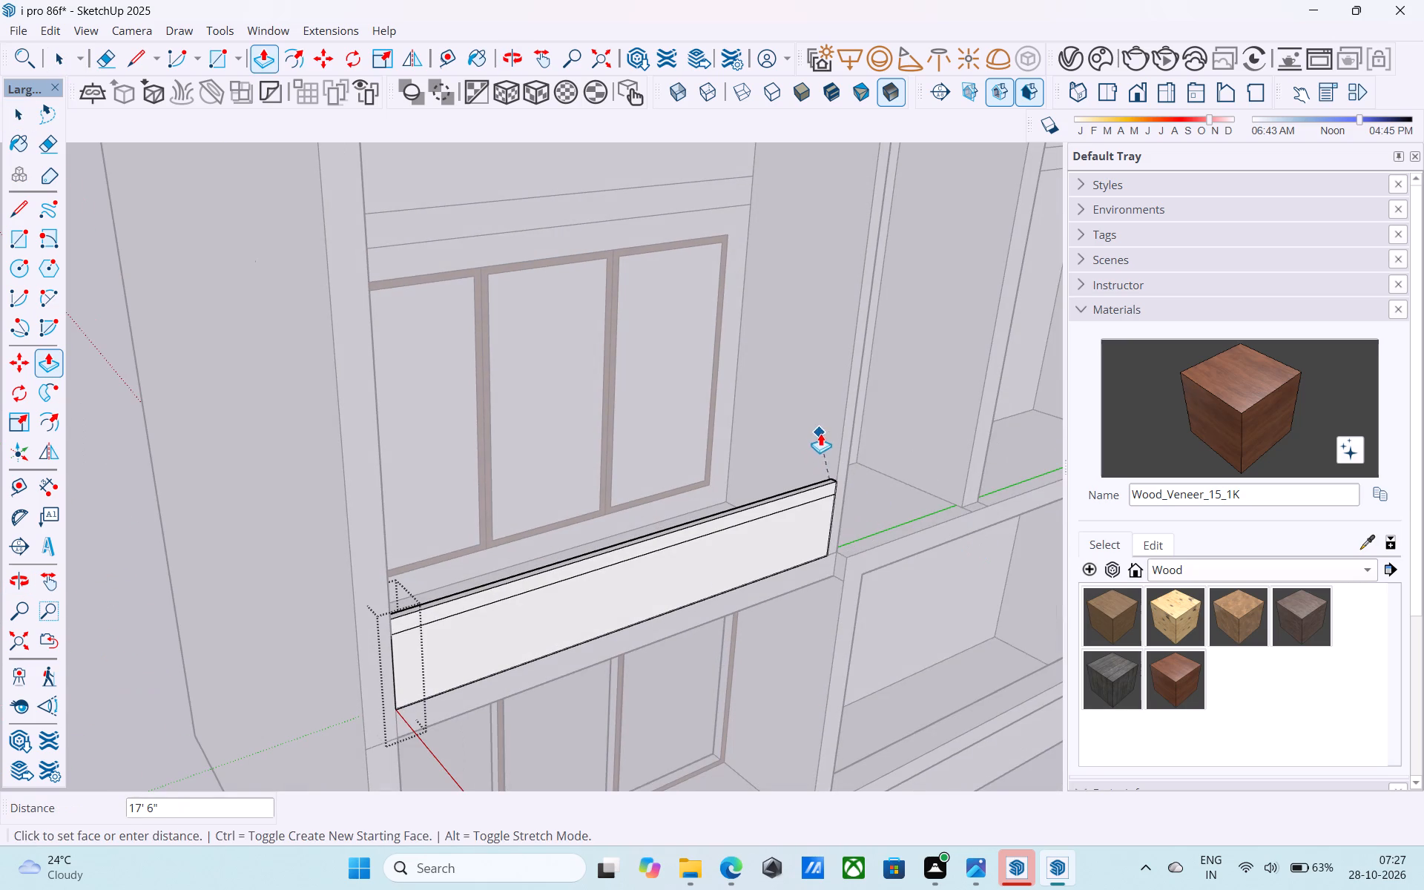
left_click(821, 432)
Erase the horizontal line running along the upper part of the railing panel's front face.
middle_click_drag(814, 446, 272, 478, "shift")
scroll(231, 499, "up", 6)
key("e")
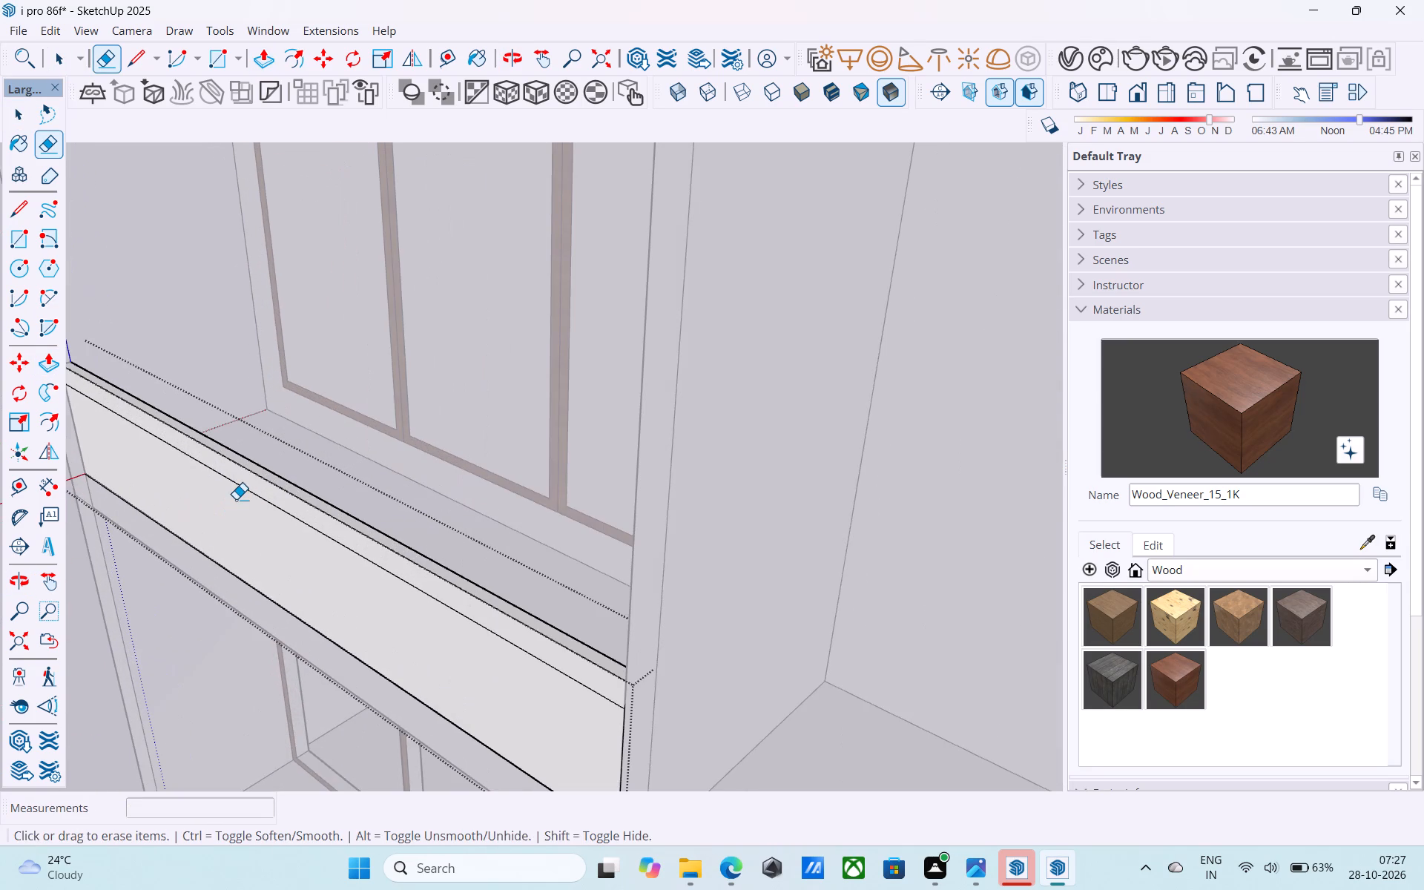
left_click(251, 495)
scroll(254, 493, "up", 1)
key("space")
scroll(254, 493, "down", 5)
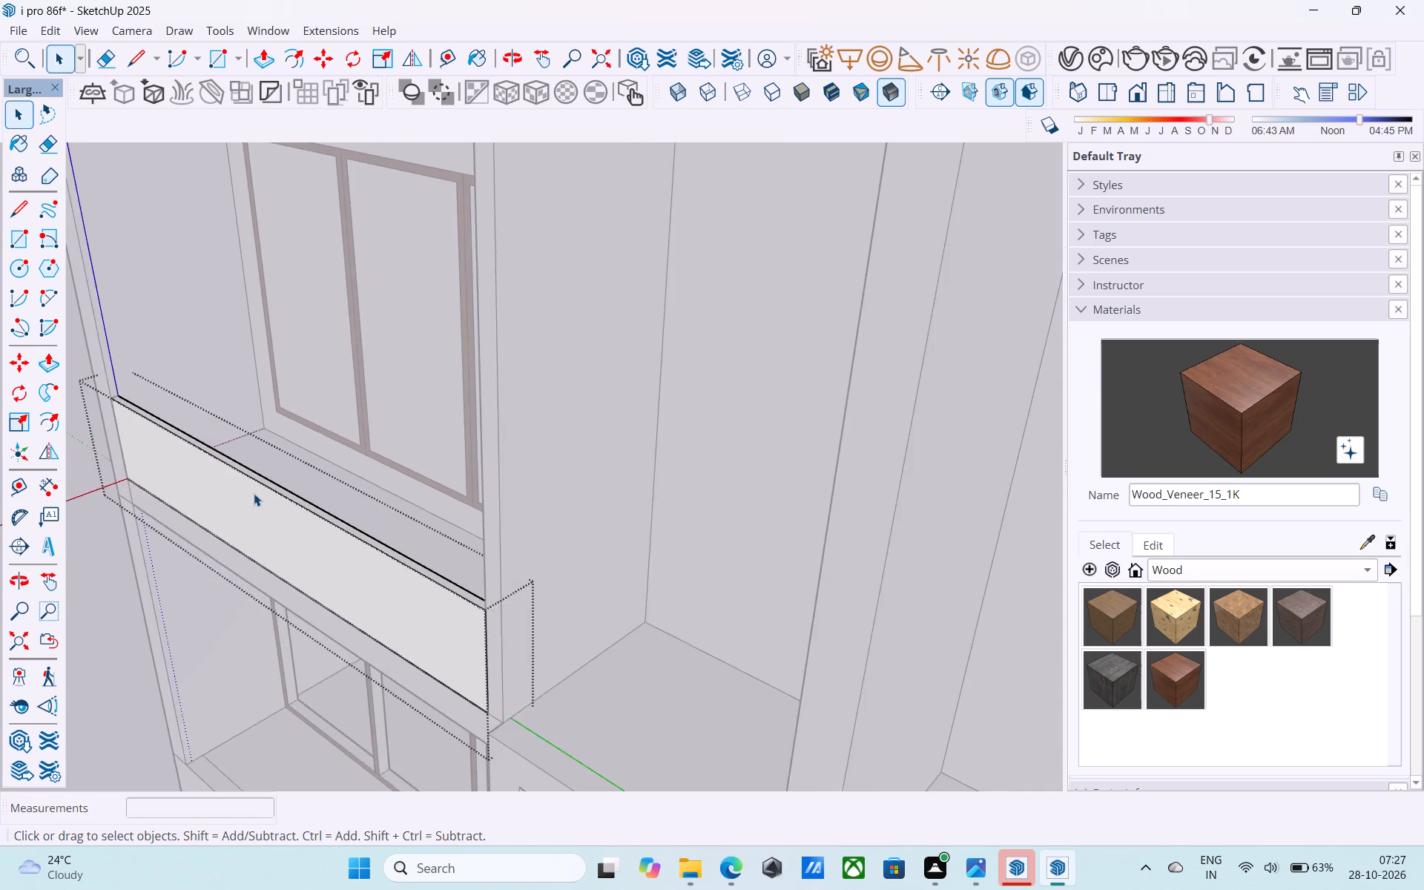
Paint the railing panel's inner and outer faces with Glass_Basic_01 from the Glass materials.
middle_click_drag(254, 493, 356, 521)
scroll(317, 484, "up", 11)
middle_click_drag(291, 499, 402, 511)
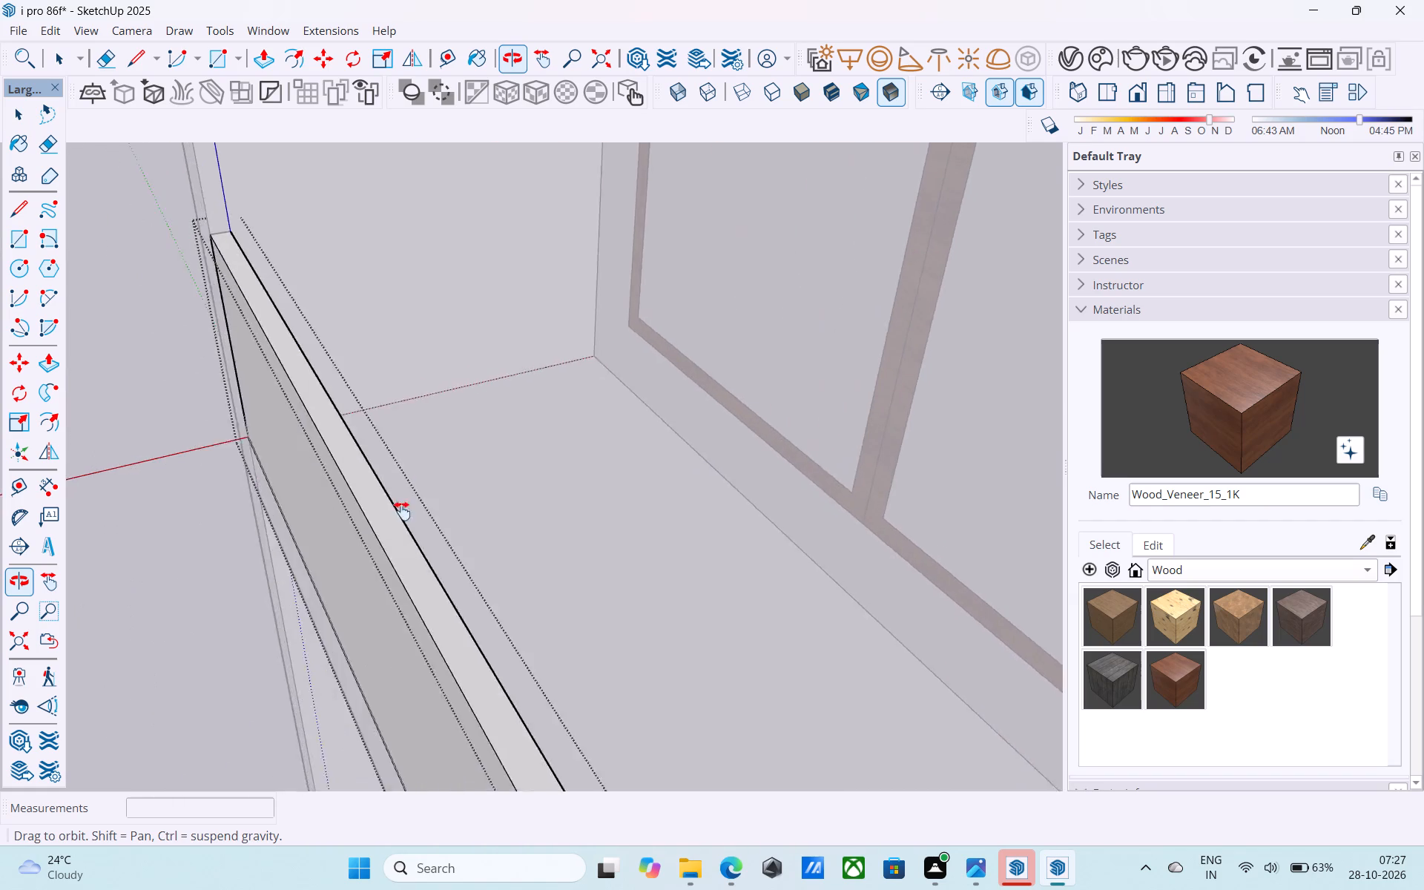
middle_click_drag(402, 511, 249, 505)
left_click(249, 504)
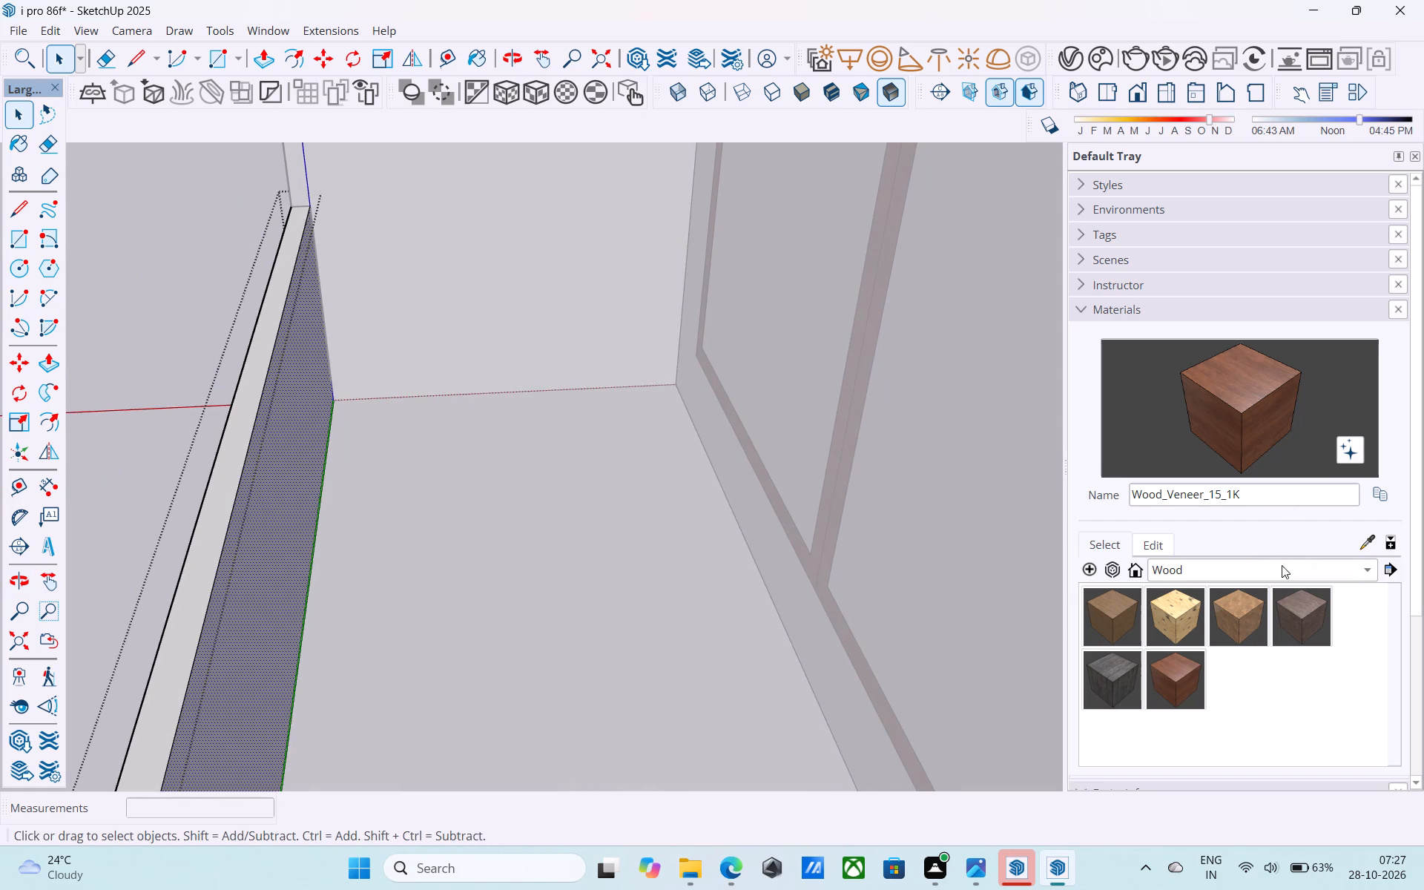
left_click(1258, 573)
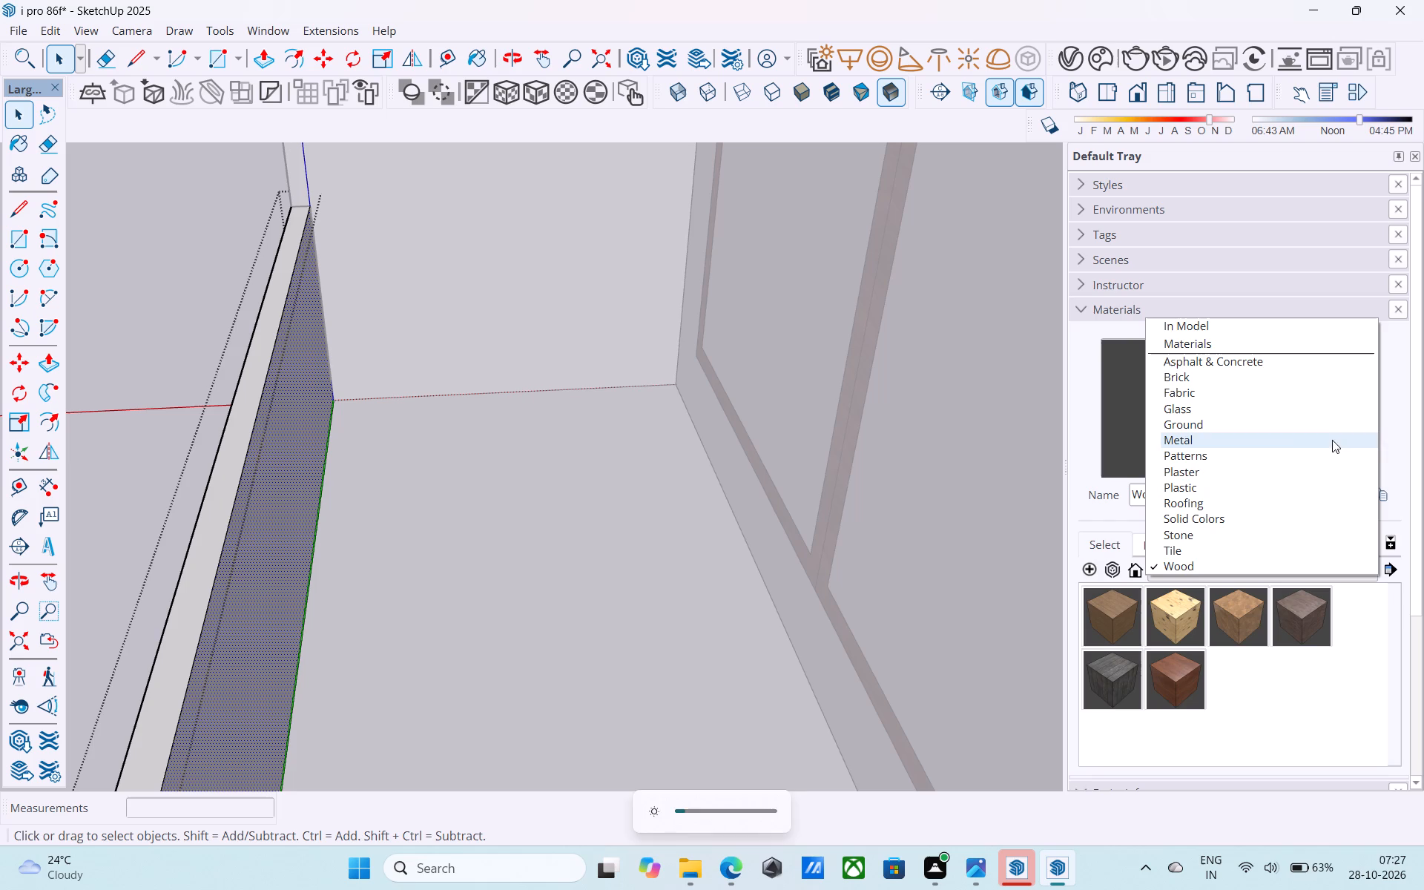
left_click(1194, 413)
left_click(277, 523)
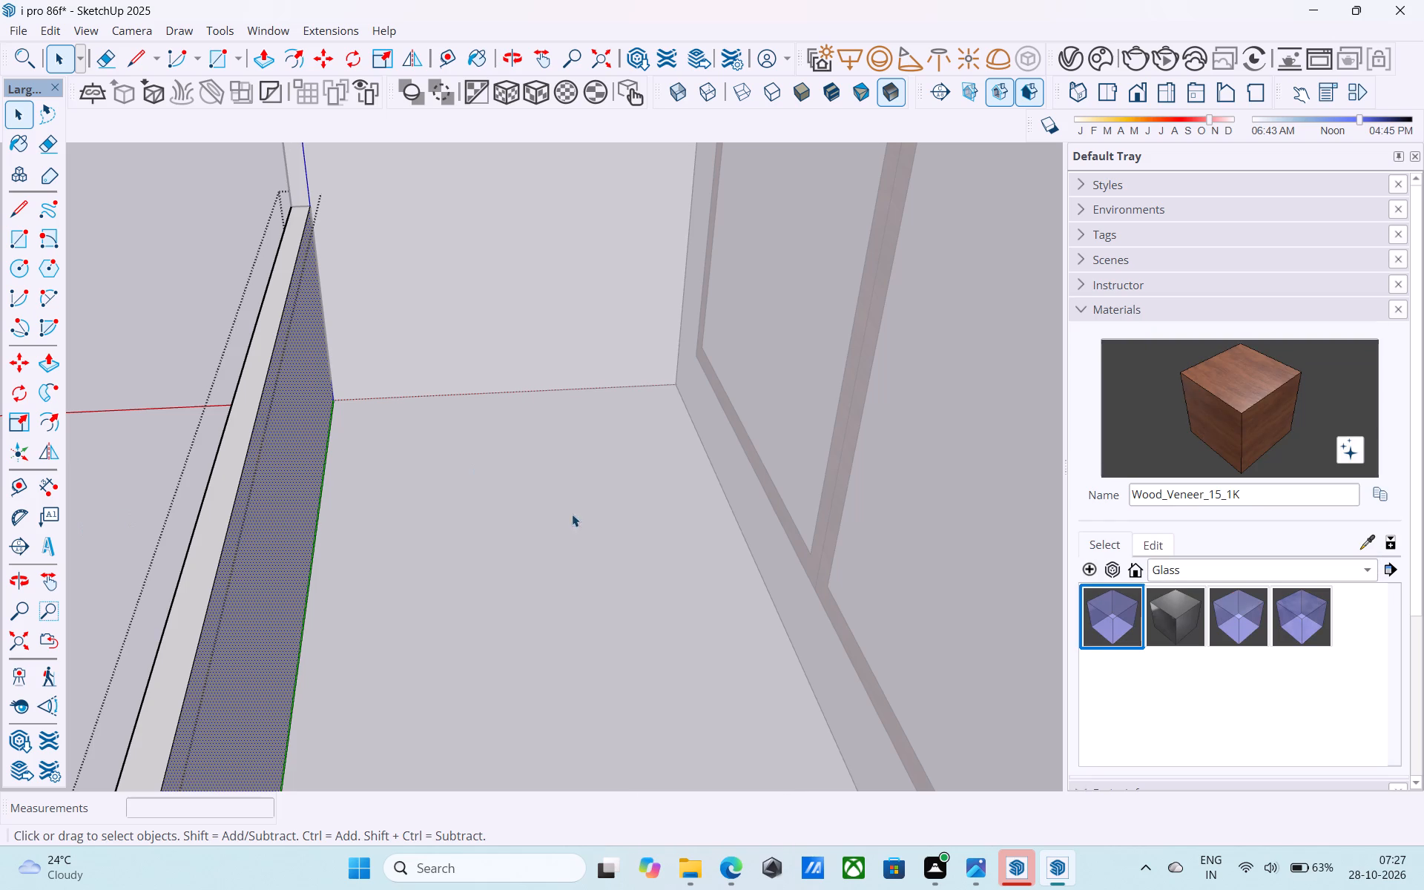
left_click(1110, 619)
left_click(1203, 406)
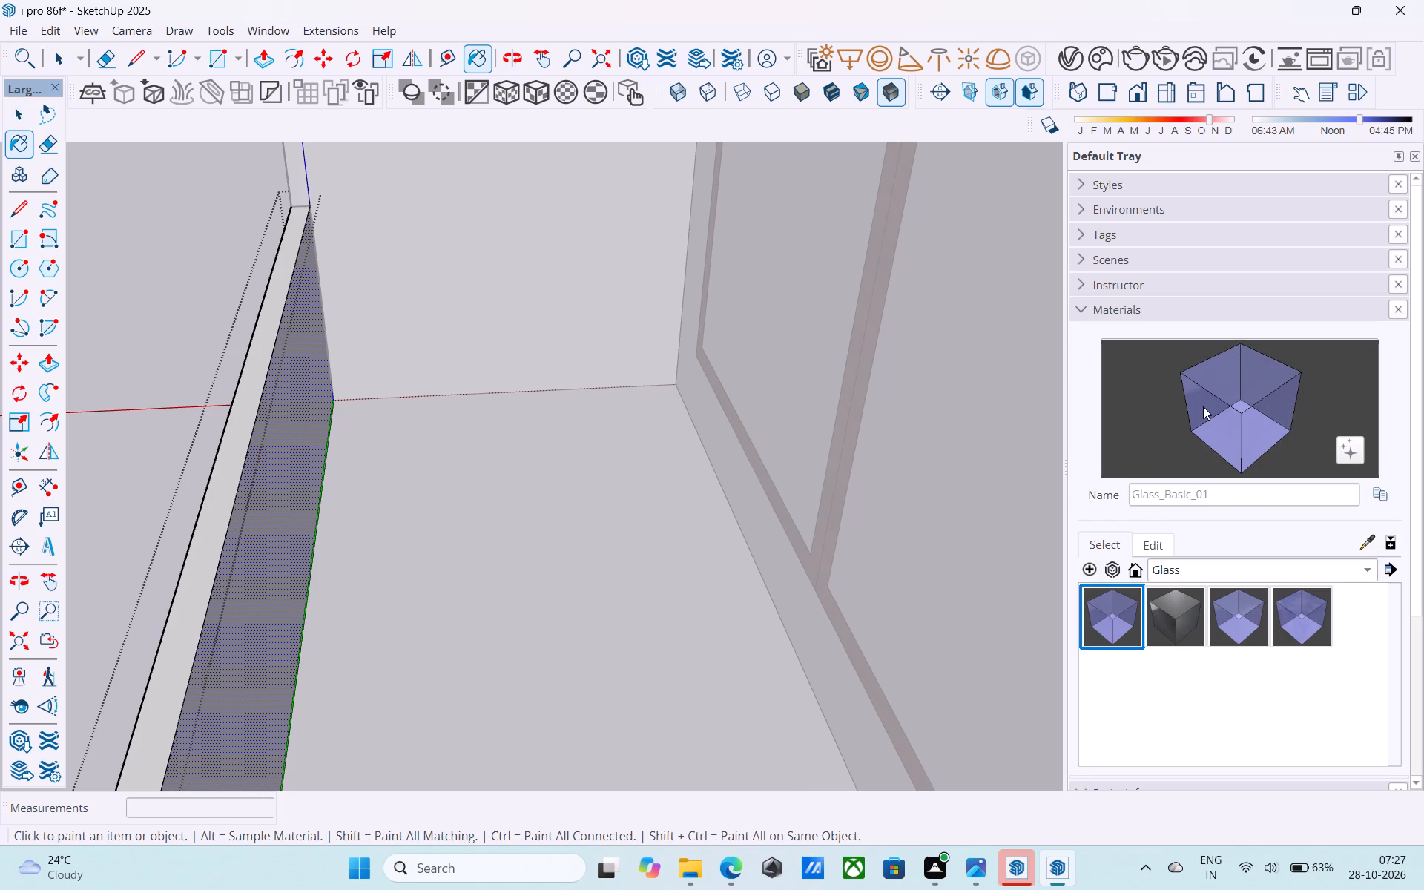
left_click(258, 527)
middle_click_drag(294, 513, 592, 460)
left_click(593, 462)
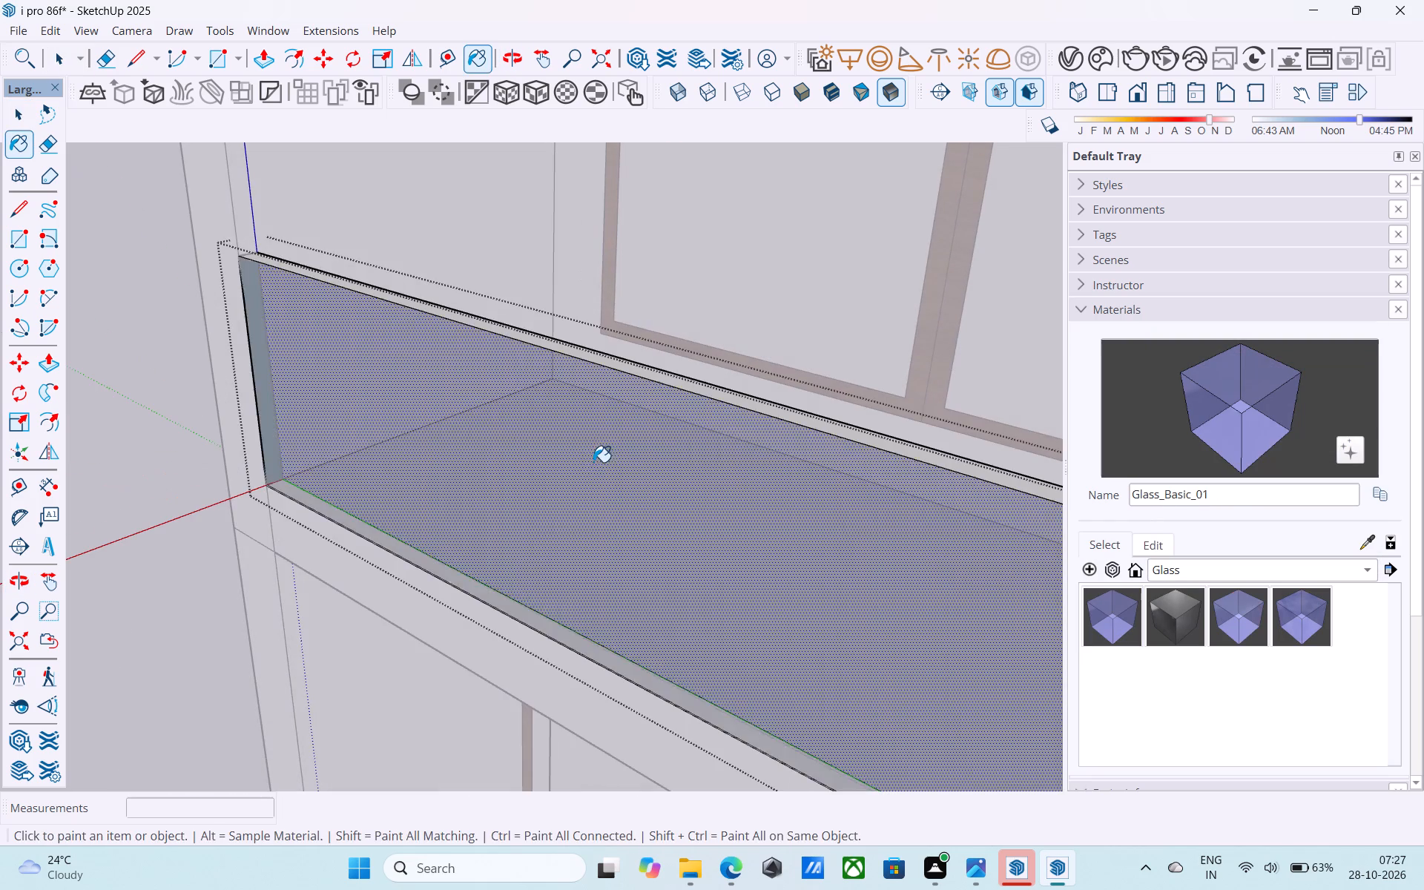
middle_click_drag(593, 462, 438, 512)
left_click(440, 515)
Exit the railing group and save the model.
middle_click_drag(441, 515, 615, 378)
scroll(154, 495, "down", 8)
middle_click_drag(171, 496, 418, 477)
scroll(47, 597, "down", 9)
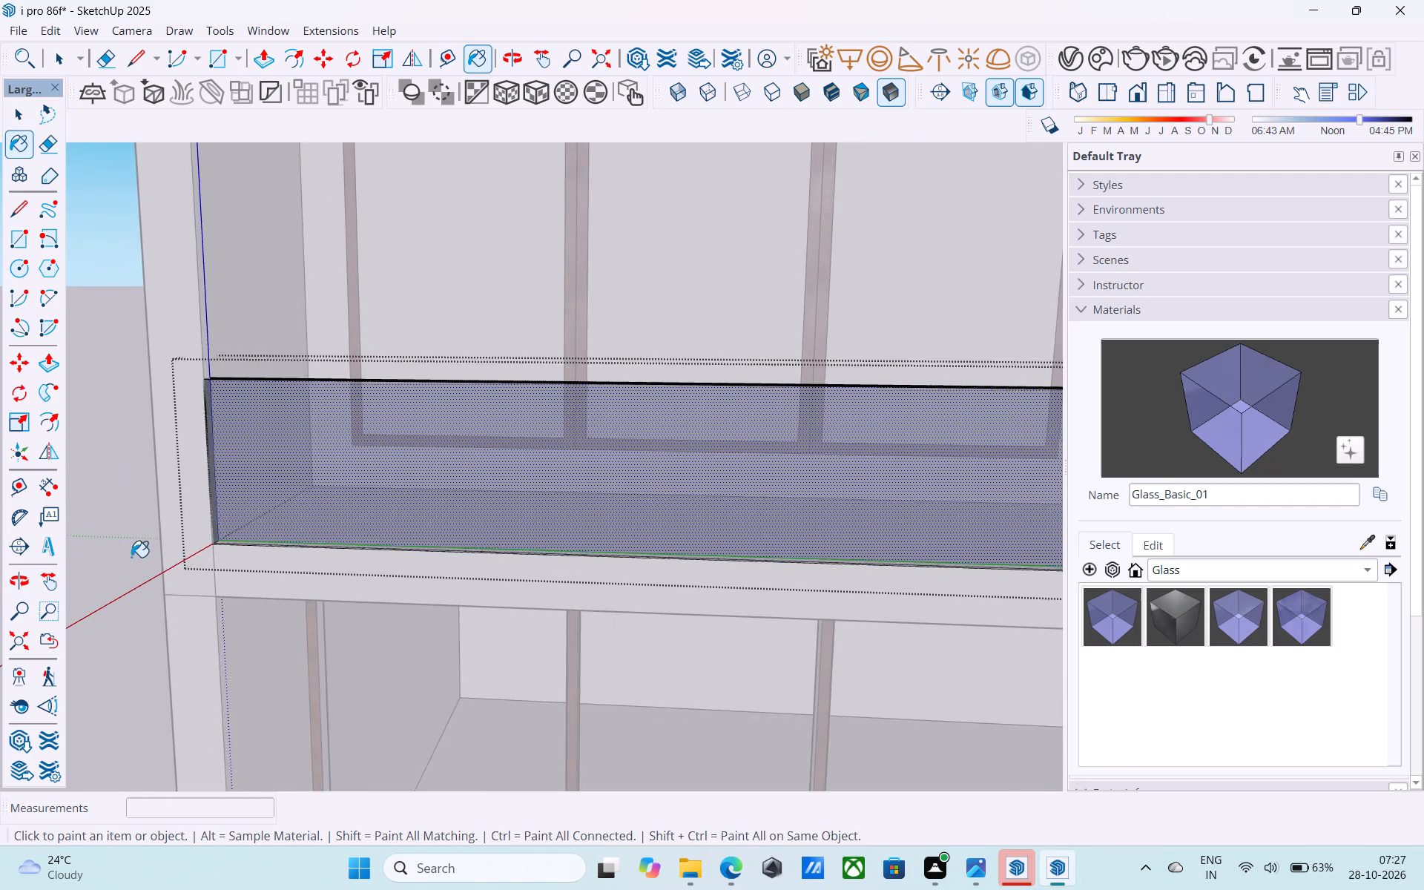
scroll(131, 557, "down", 6)
middle_click_drag(131, 557, 440, 549)
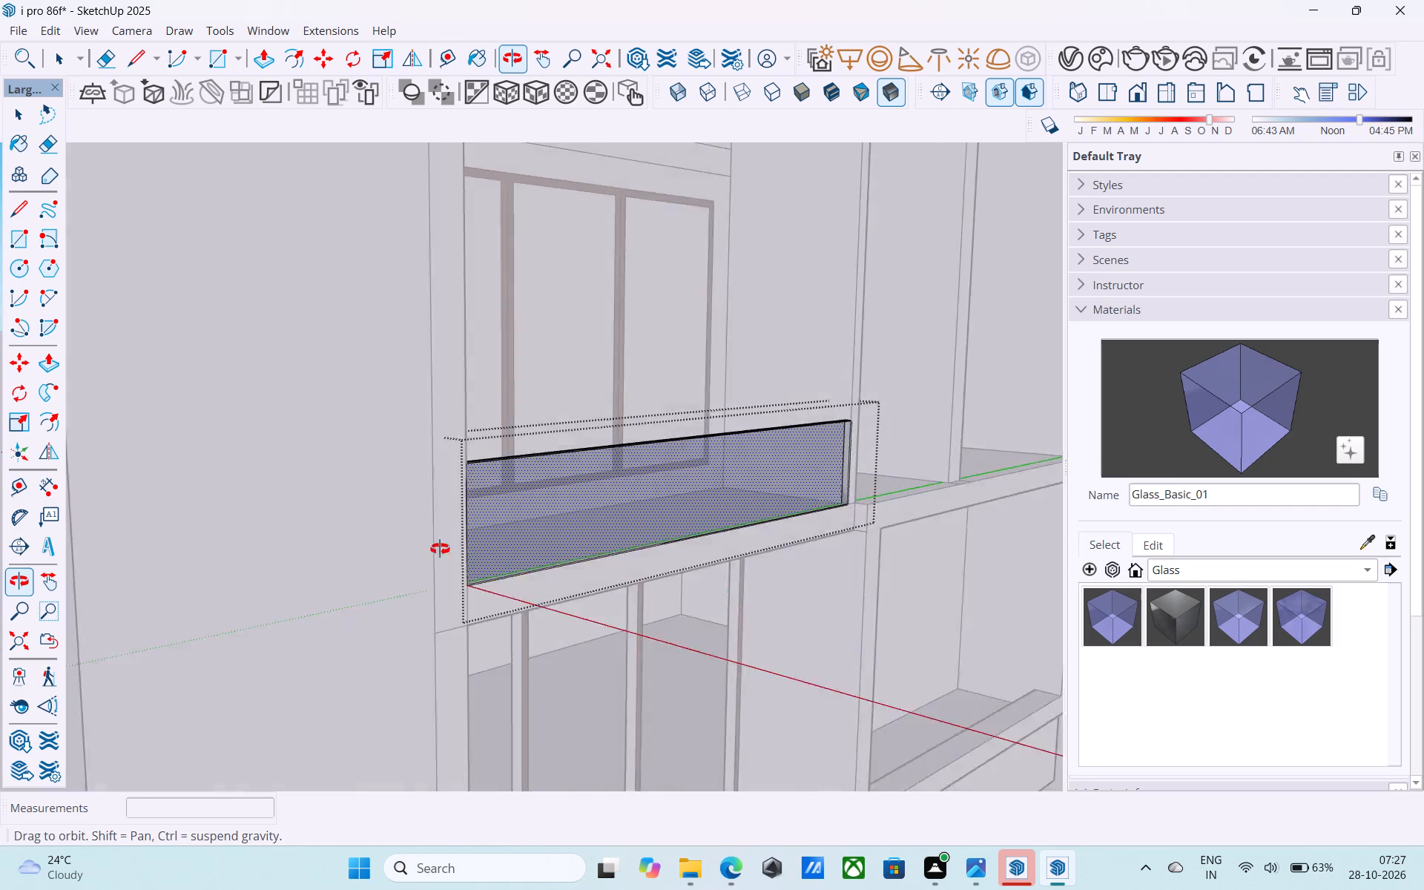
middle_click_drag(440, 549, 123, 581)
key("space")
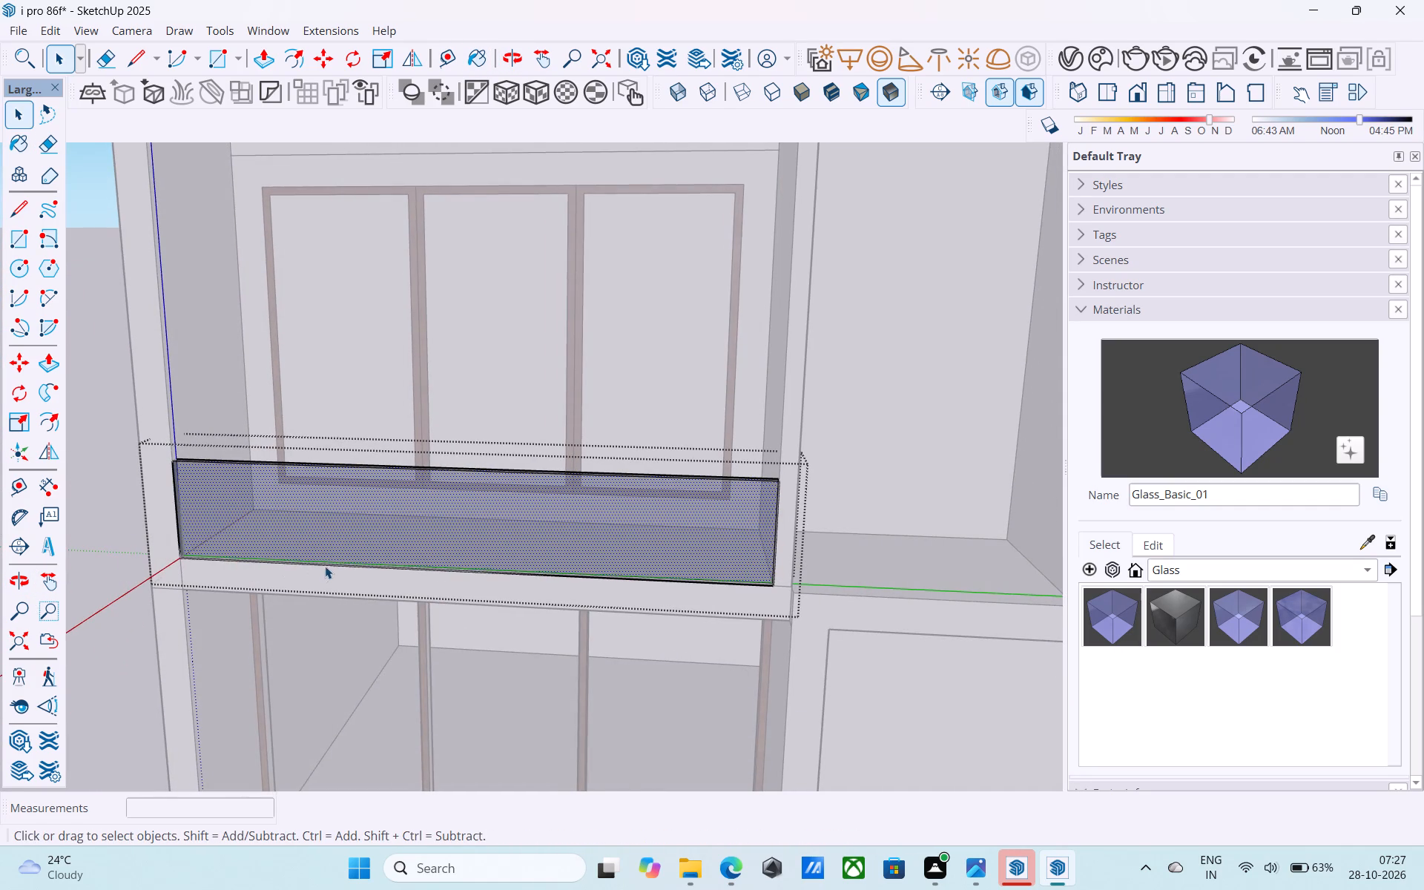
scroll(325, 566, "down", 9)
left_click(190, 475)
middle_click_drag(365, 457, 363, 495, "shift")
scroll(353, 507, "up", 1)
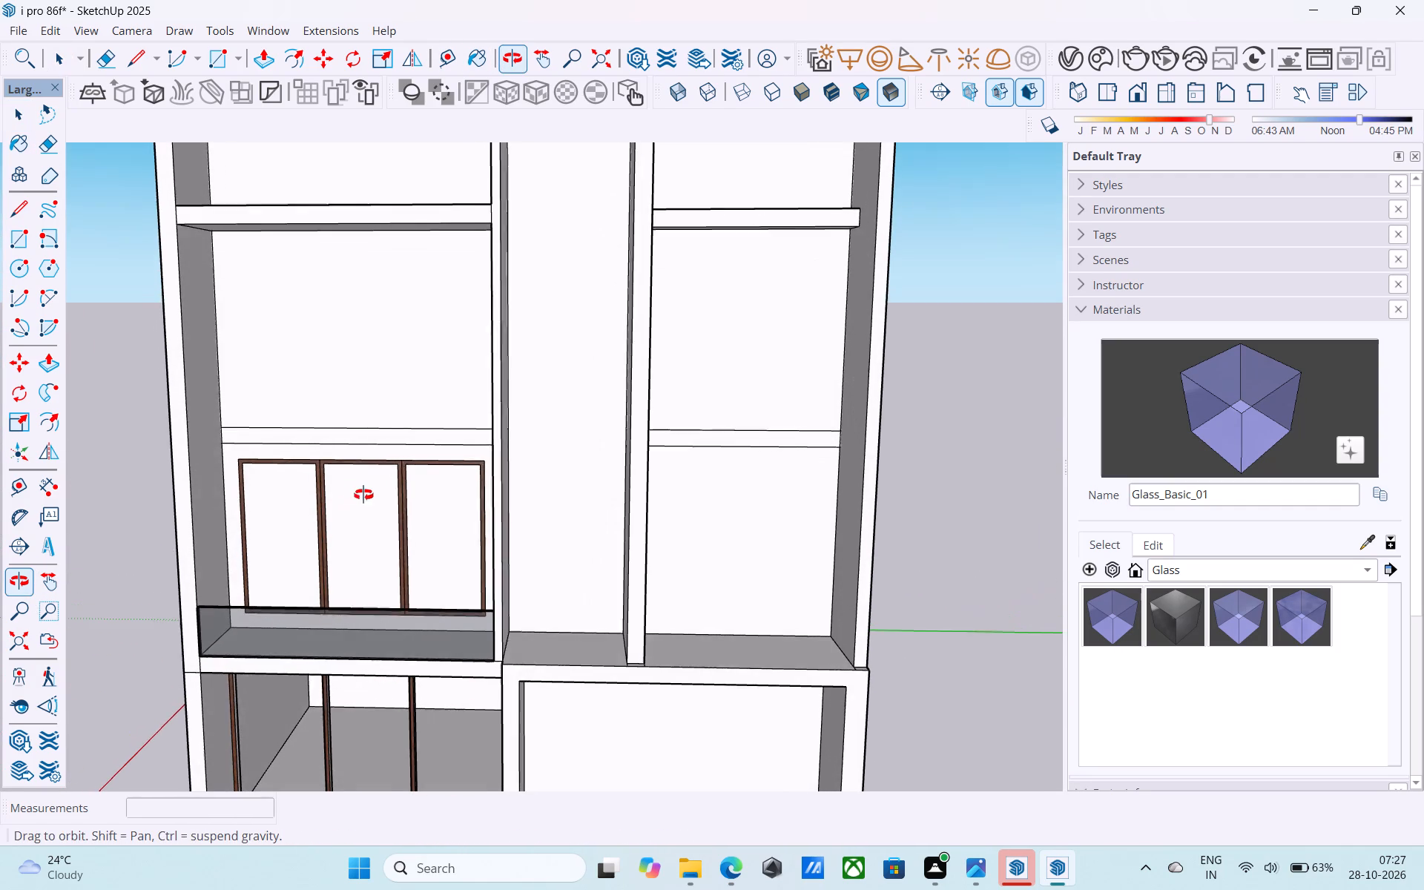
middle_click_drag(363, 495, 365, 494, "shift")
key("ctrl+s")
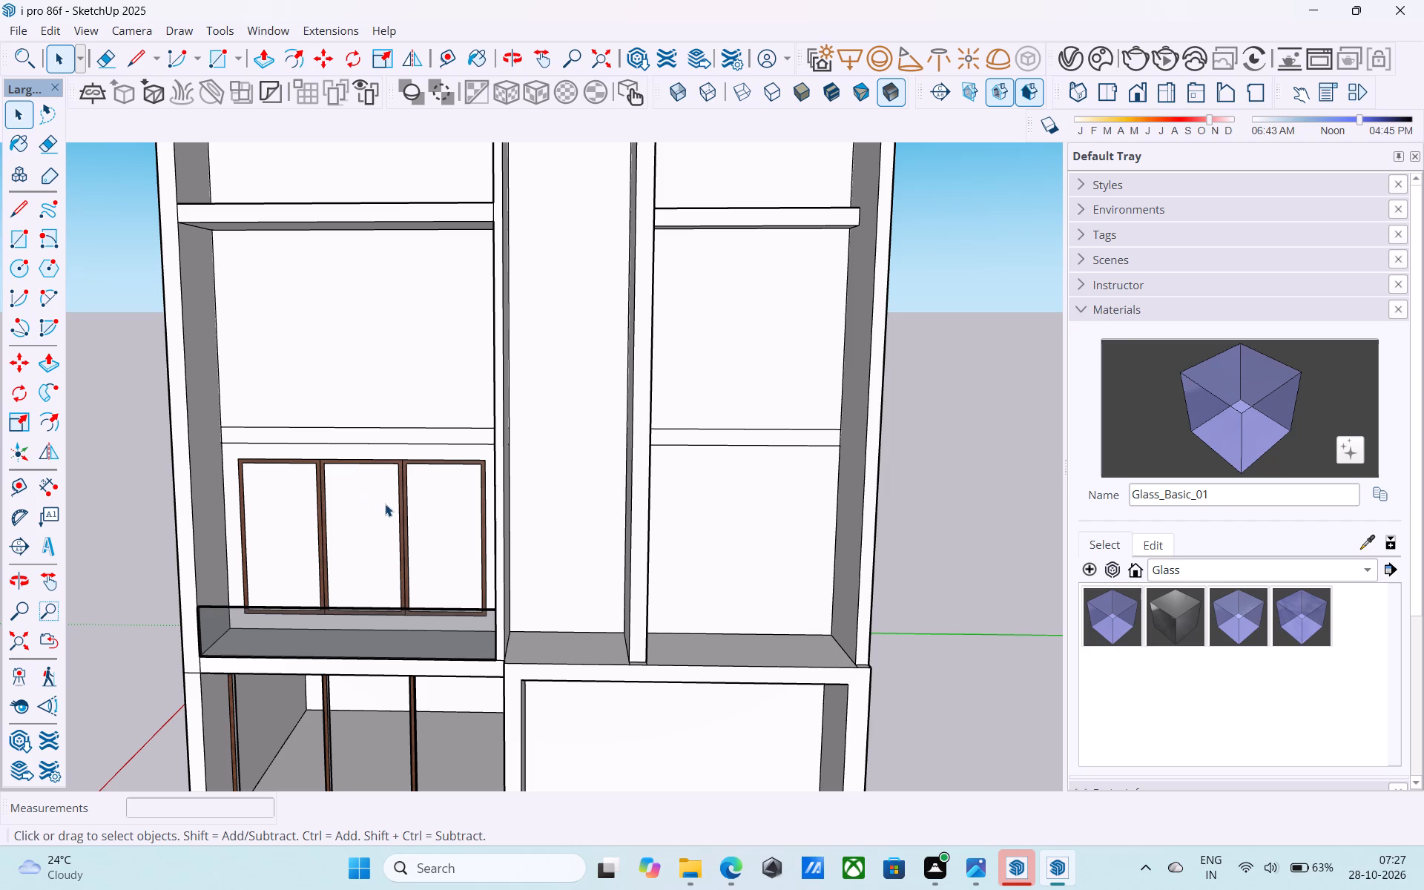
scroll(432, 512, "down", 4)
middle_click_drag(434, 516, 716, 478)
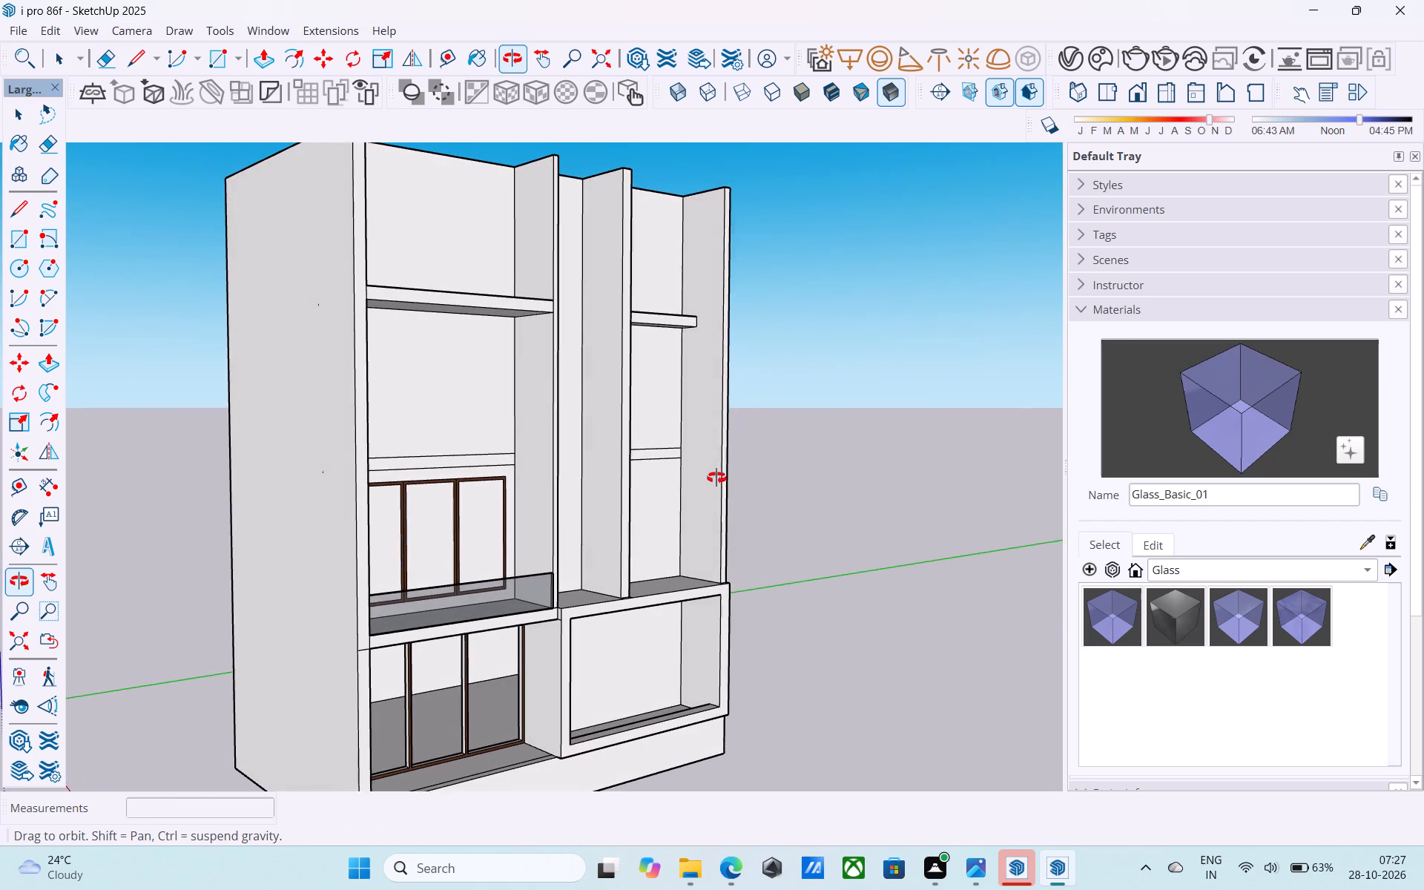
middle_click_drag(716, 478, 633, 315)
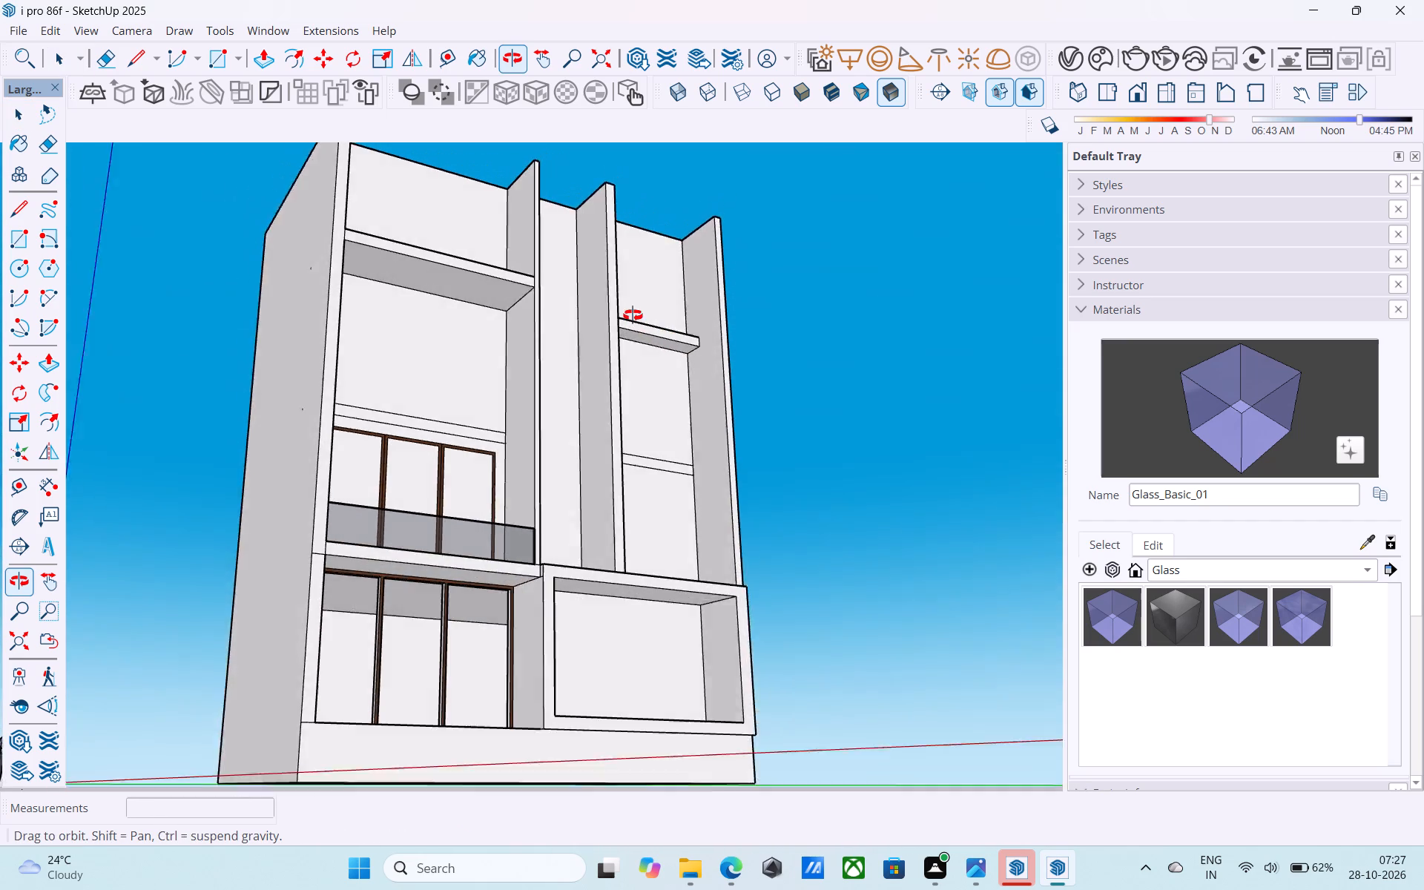
Paint the inner partition side and the slab underside of the bay above the glass railing with Wood_Veneer_15_1K from the Wood materials.
middle_click_drag(633, 315, 725, 427)
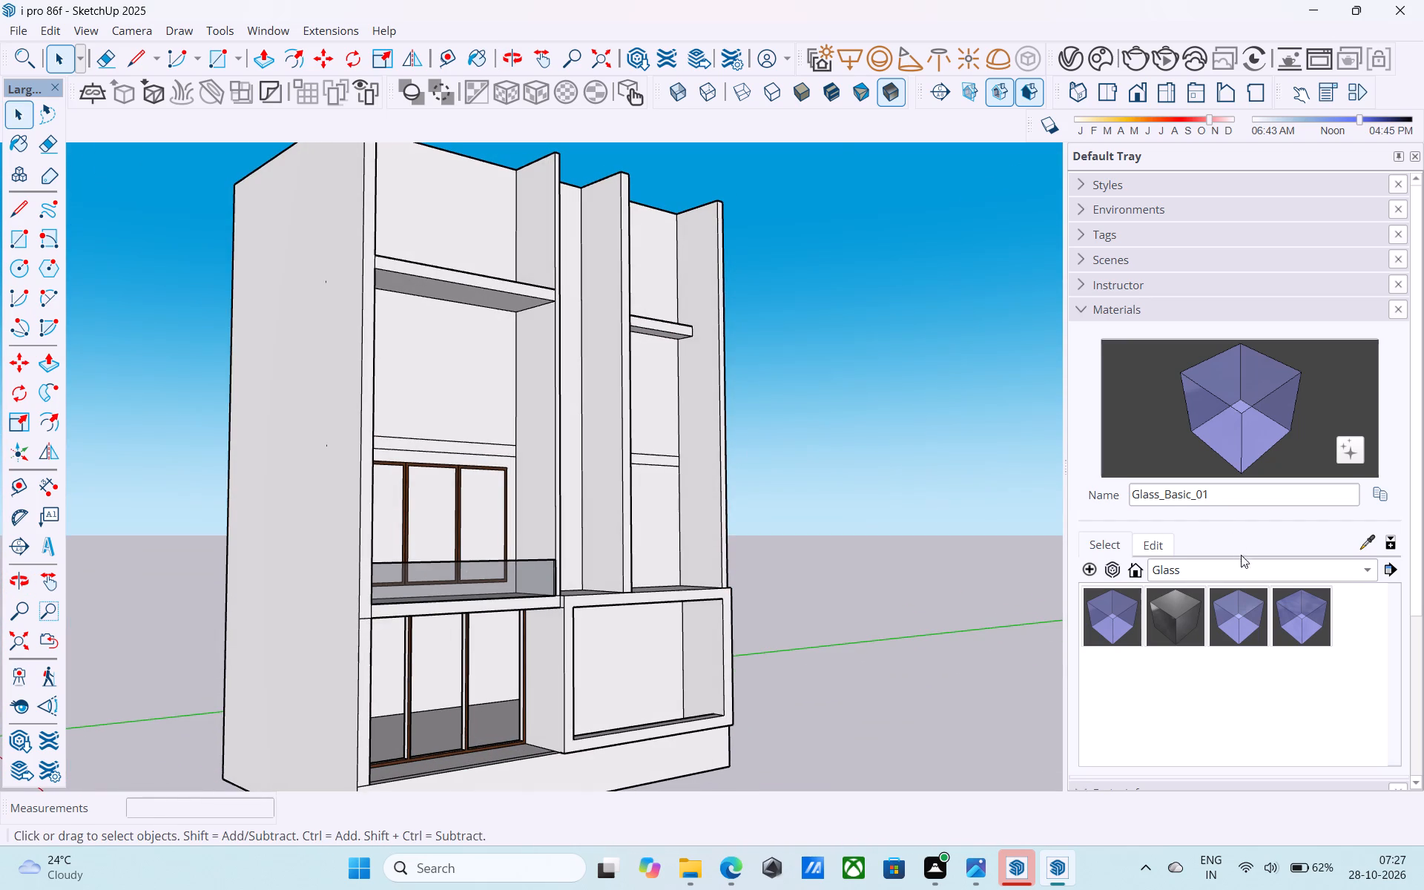
left_click(1238, 571)
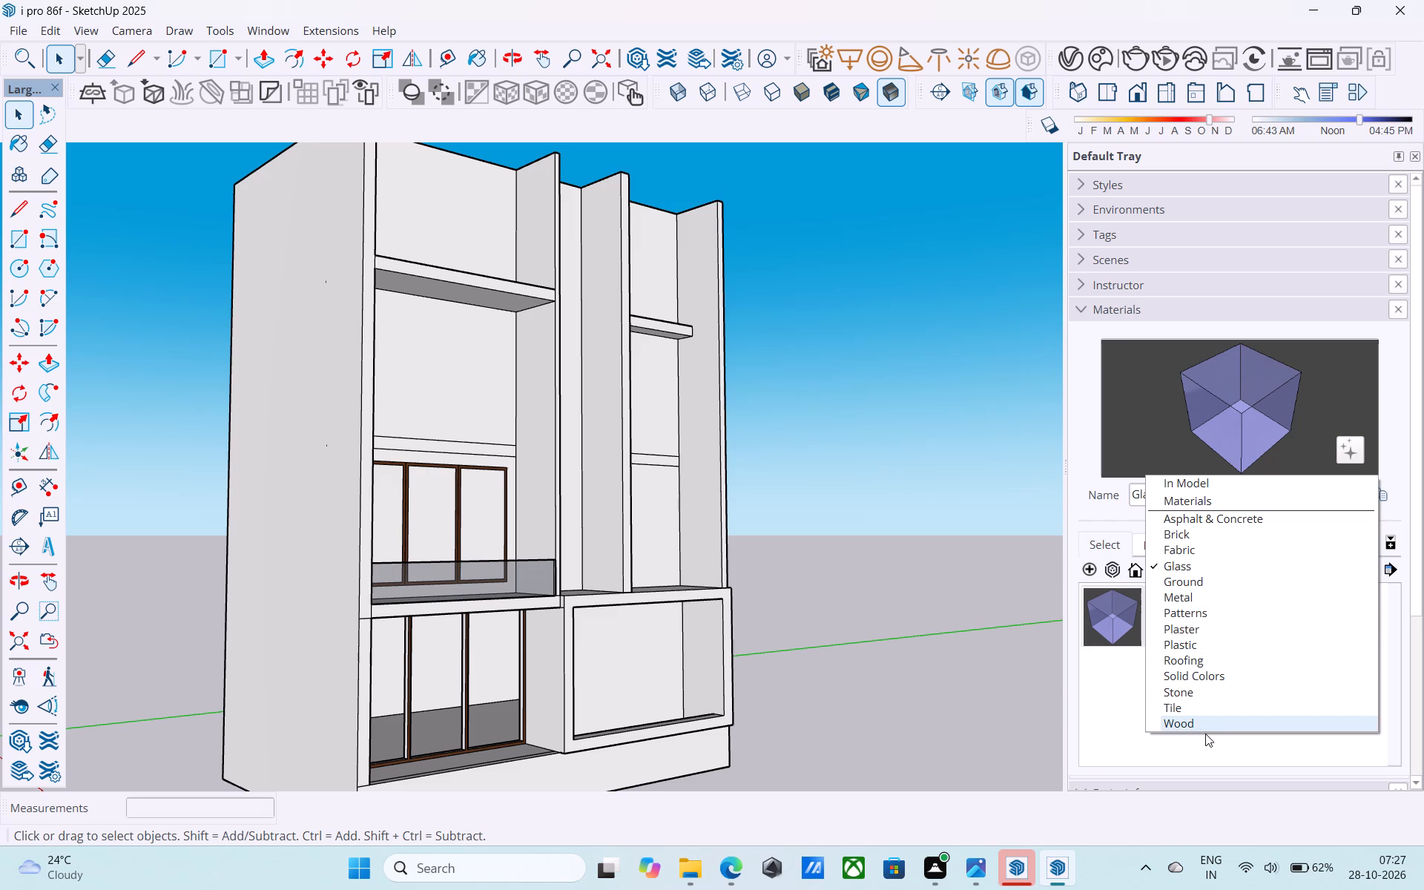
left_click(1204, 725)
left_click(1182, 699)
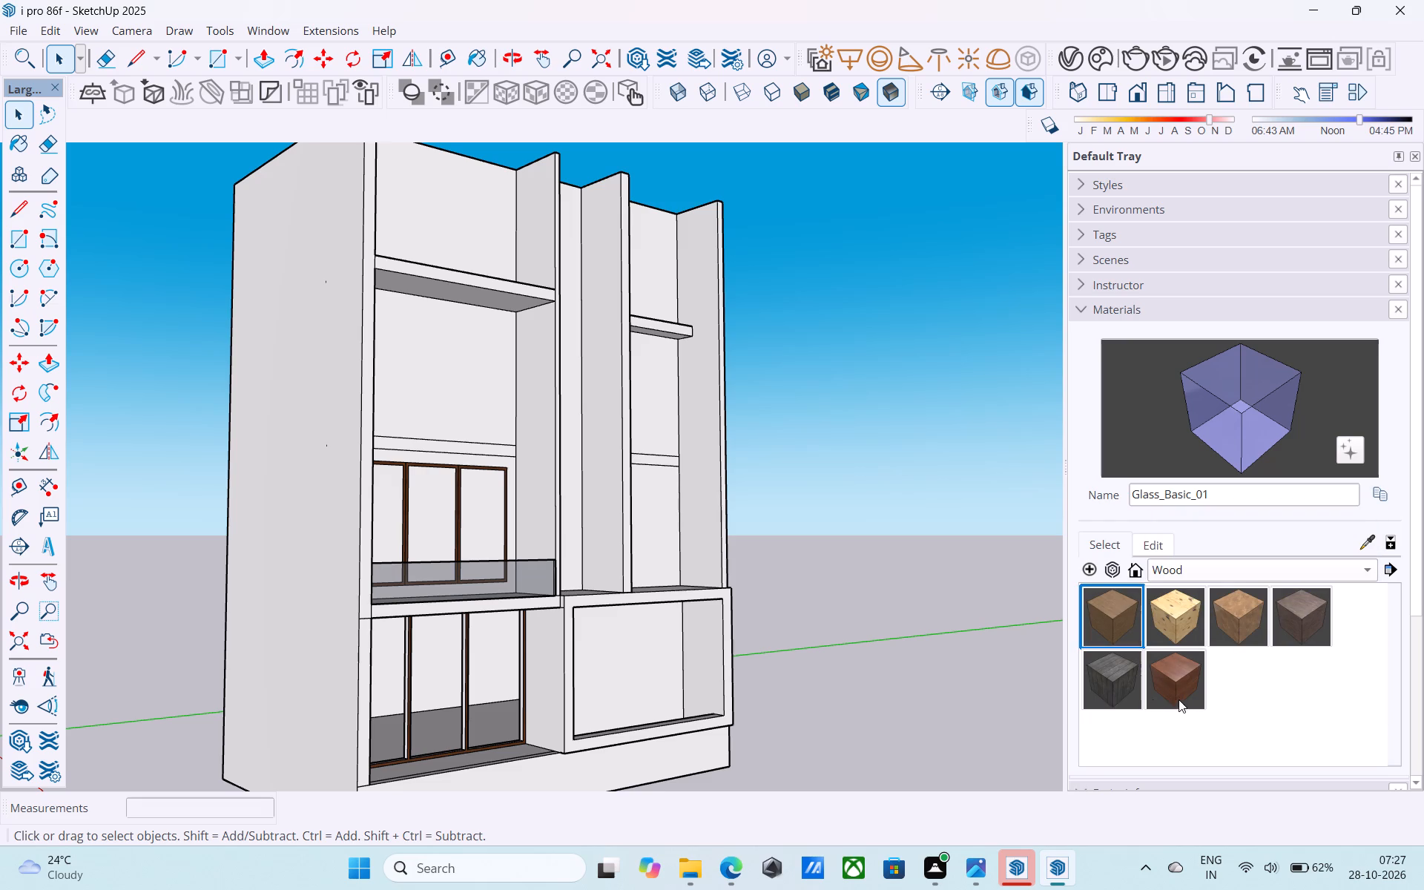
left_click_drag(555, 487, 547, 482)
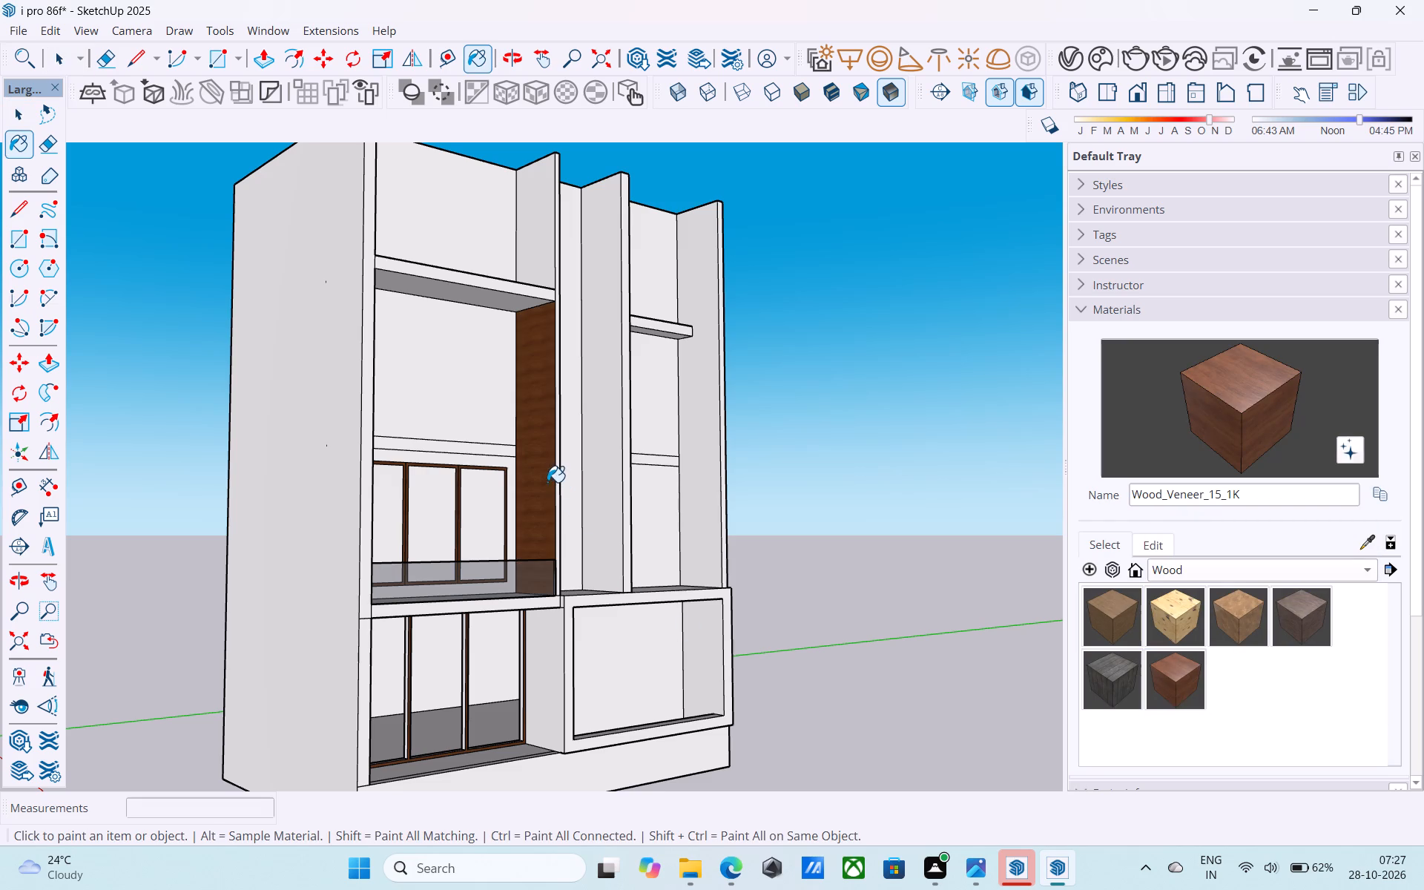
left_click(481, 300)
Examine the wood-painted bay and the rest of the front façade from several angles.
middle_click_drag(749, 417, 280, 451)
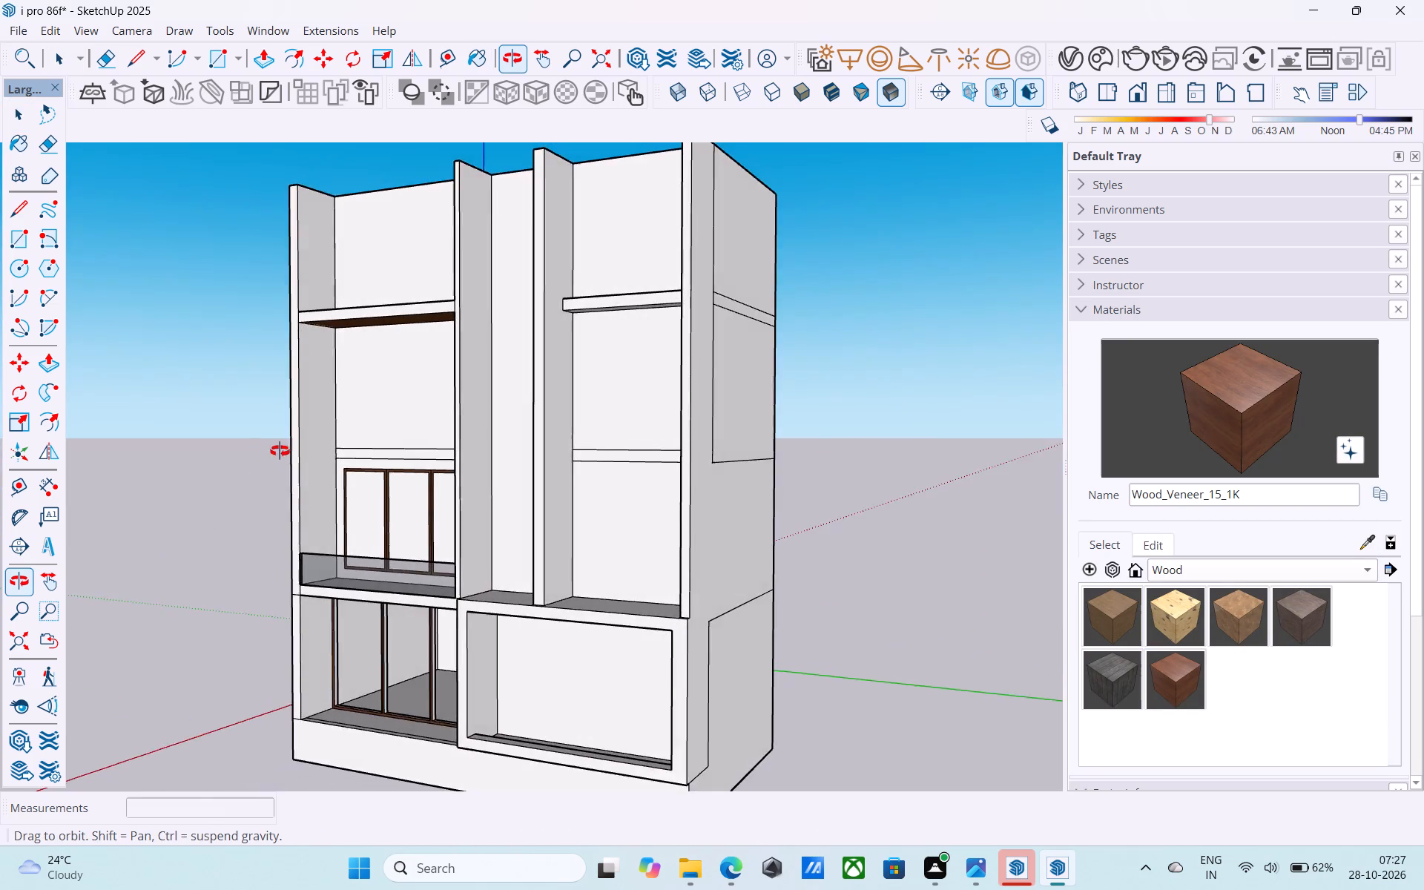
middle_click_drag(280, 451, 535, 446)
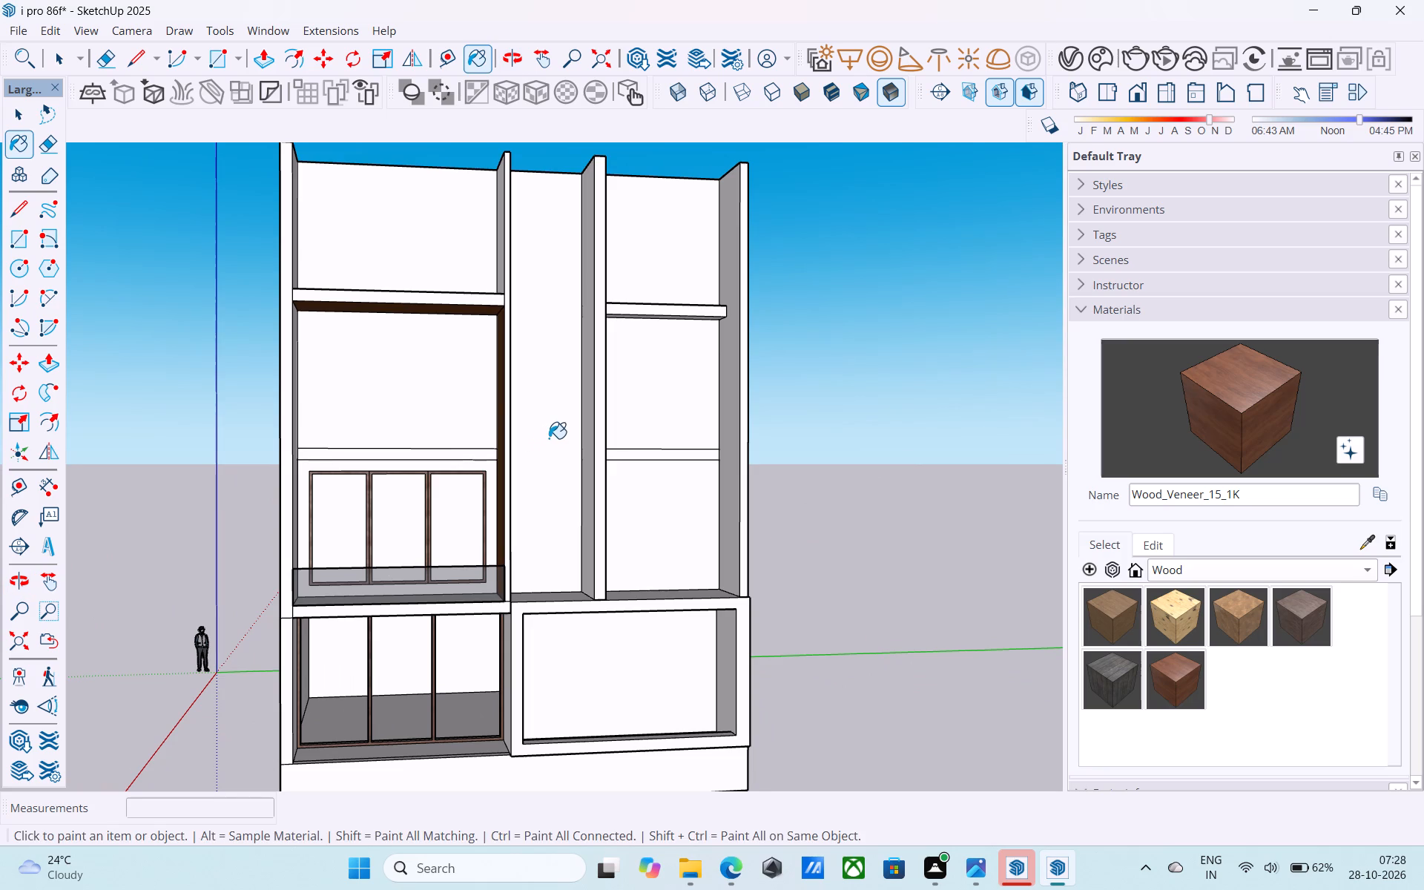
middle_click_drag(549, 440, 535, 491)
scroll(396, 479, "up", 8)
scroll(354, 446, "down", 4)
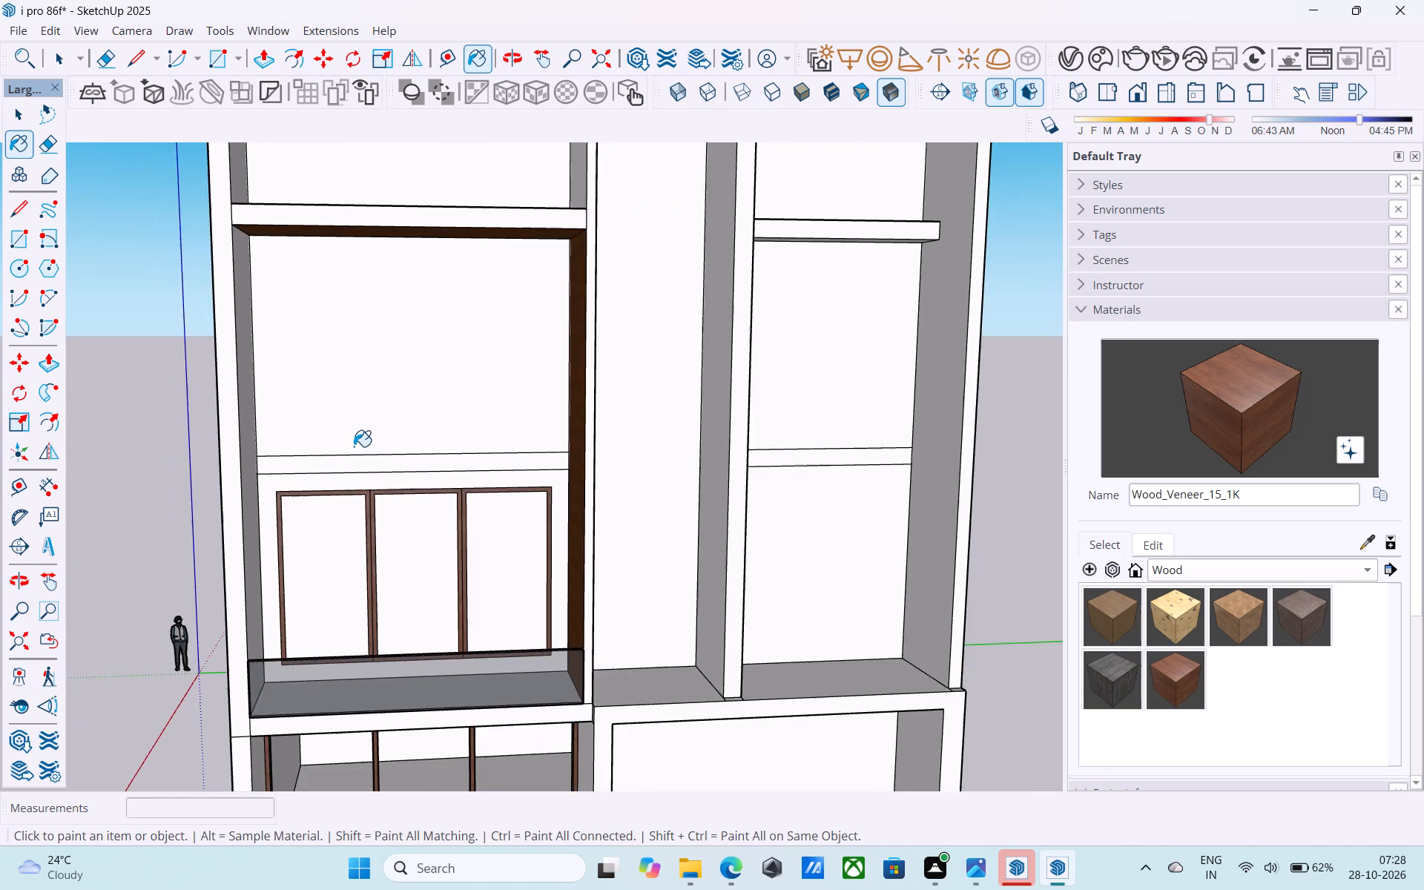
middle_click_drag(354, 446, 311, 446)
middle_click_drag(321, 452, 327, 444)
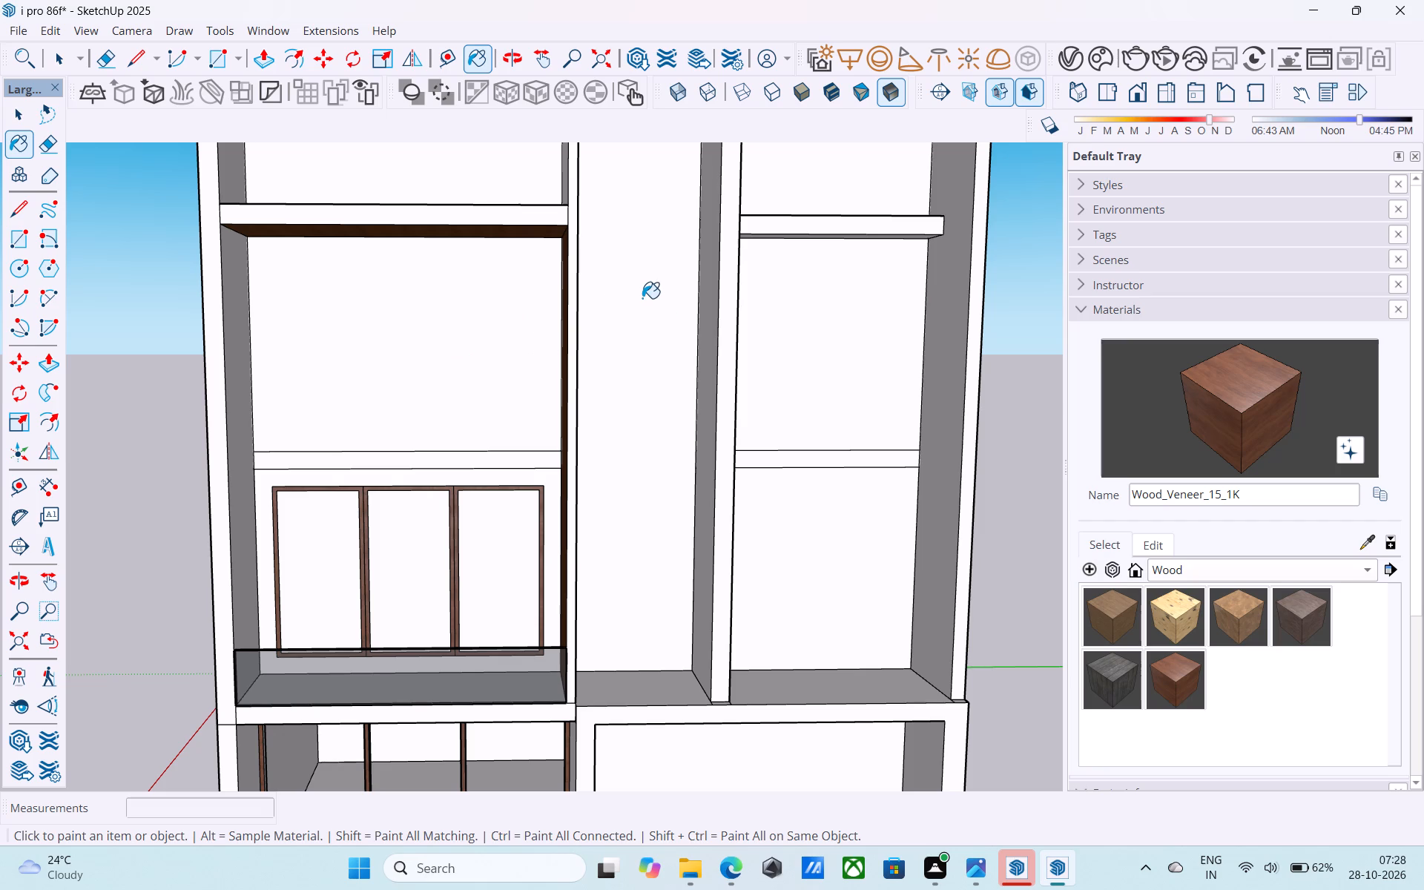
scroll(686, 388, "down", 5)
scroll(679, 448, "down", 4)
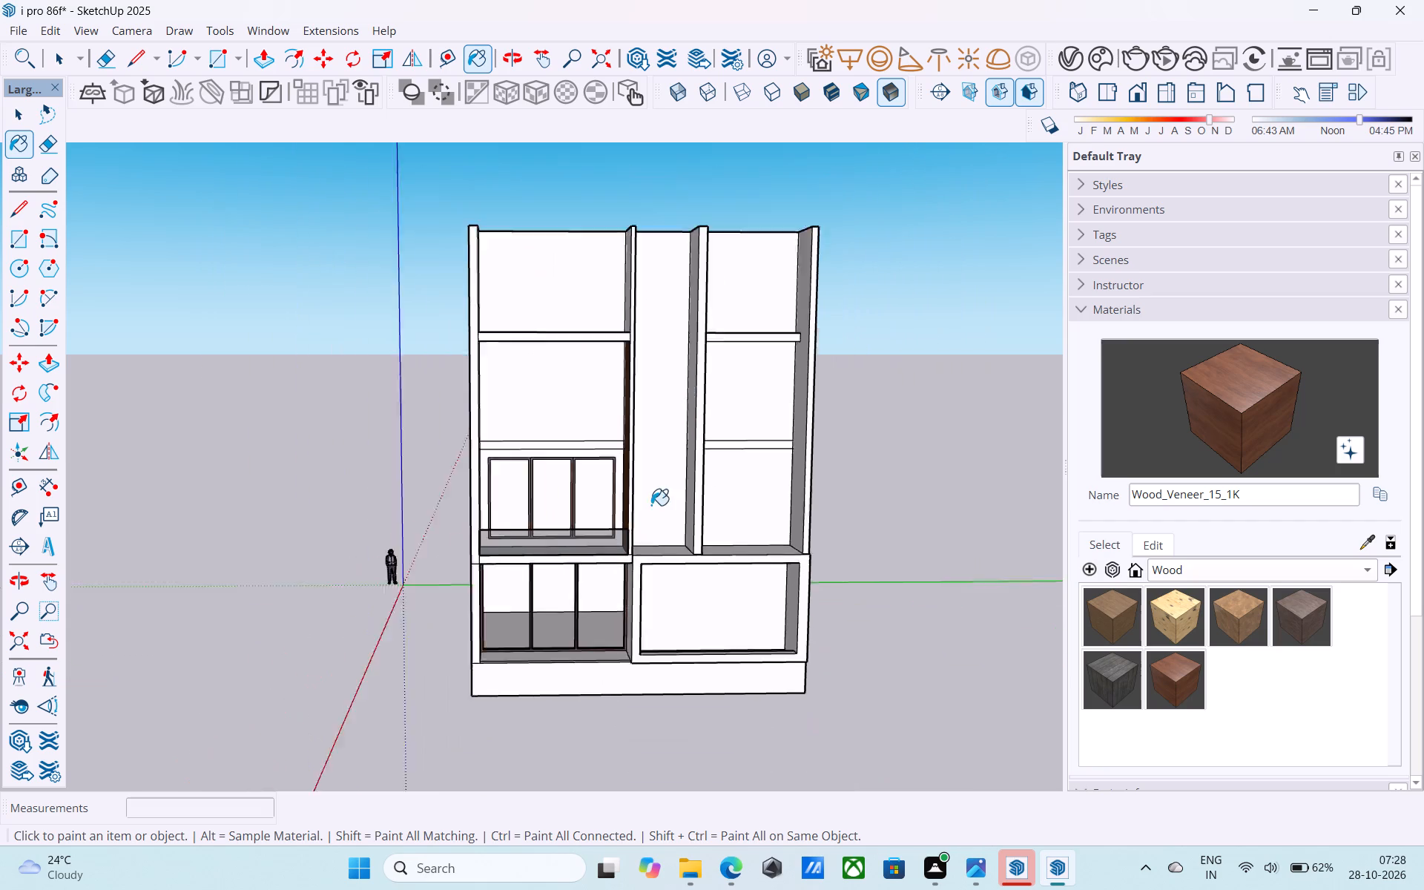
scroll(651, 505, "down", 1)
middle_click_drag(639, 521, 791, 458)
middle_click_drag(663, 534, 554, 561)
scroll(551, 562, "up", 8)
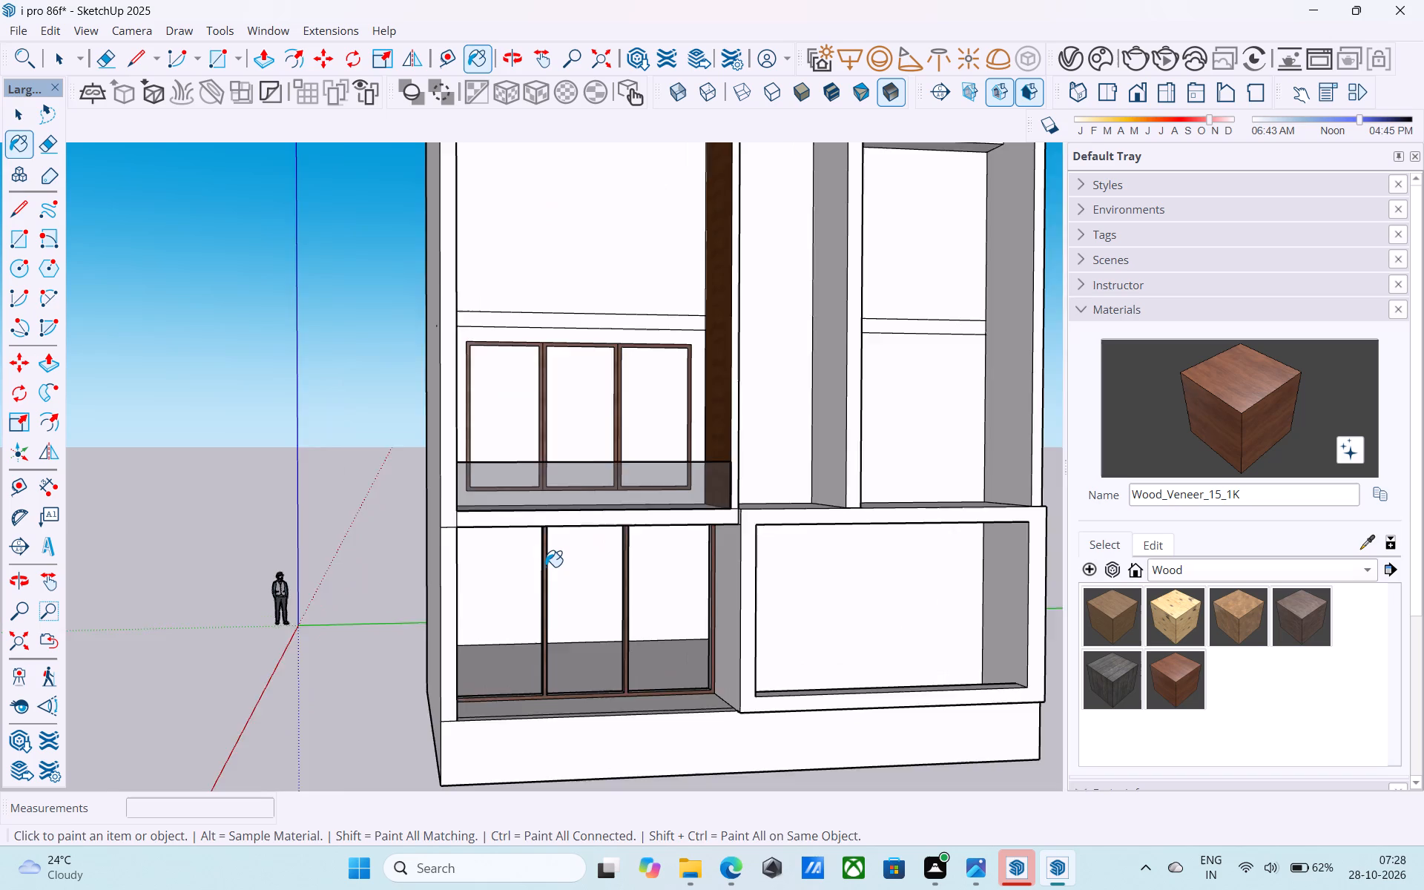
scroll(545, 567, "up", 3)
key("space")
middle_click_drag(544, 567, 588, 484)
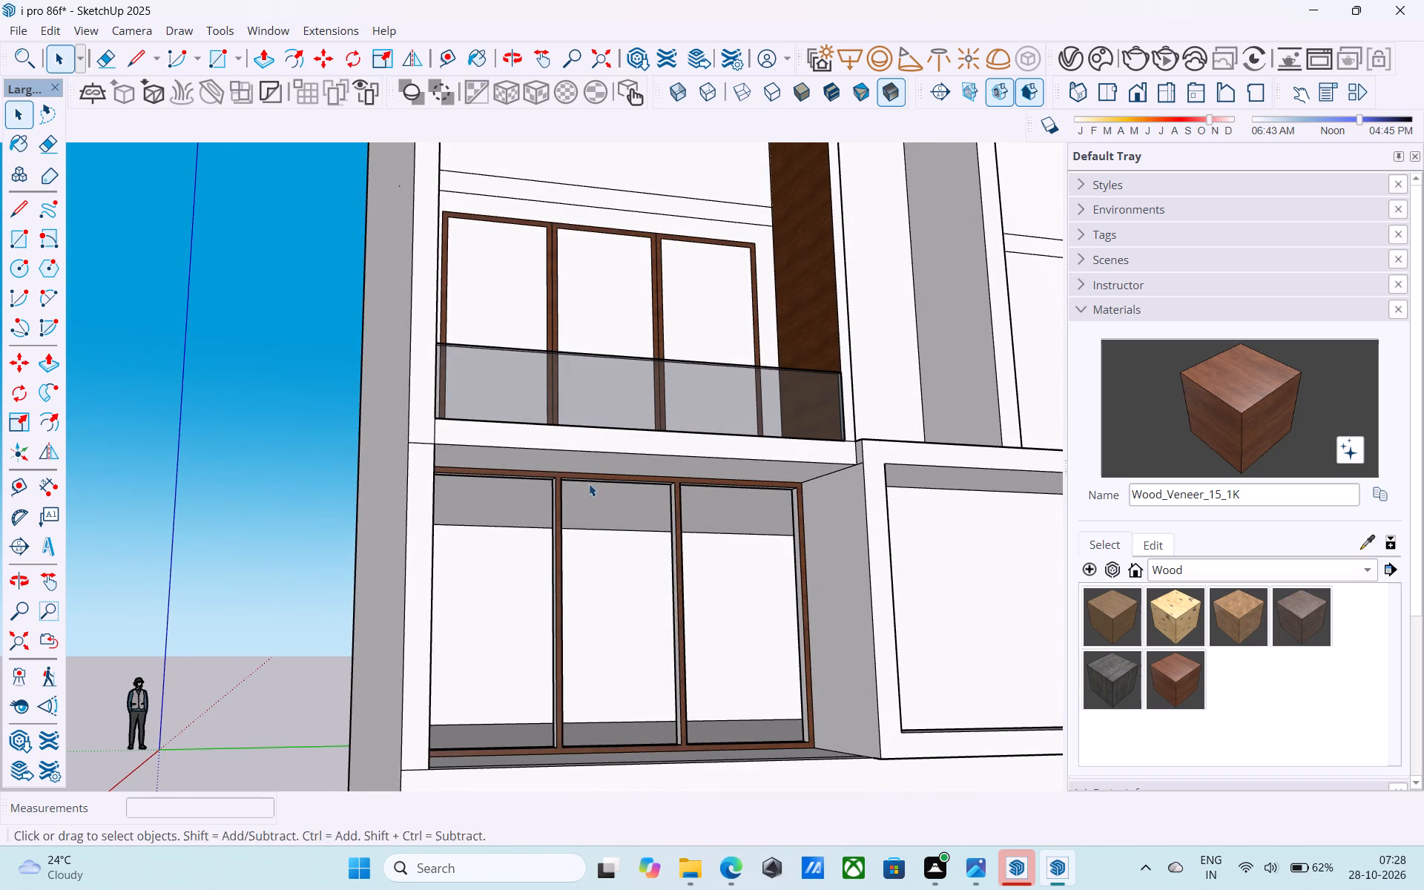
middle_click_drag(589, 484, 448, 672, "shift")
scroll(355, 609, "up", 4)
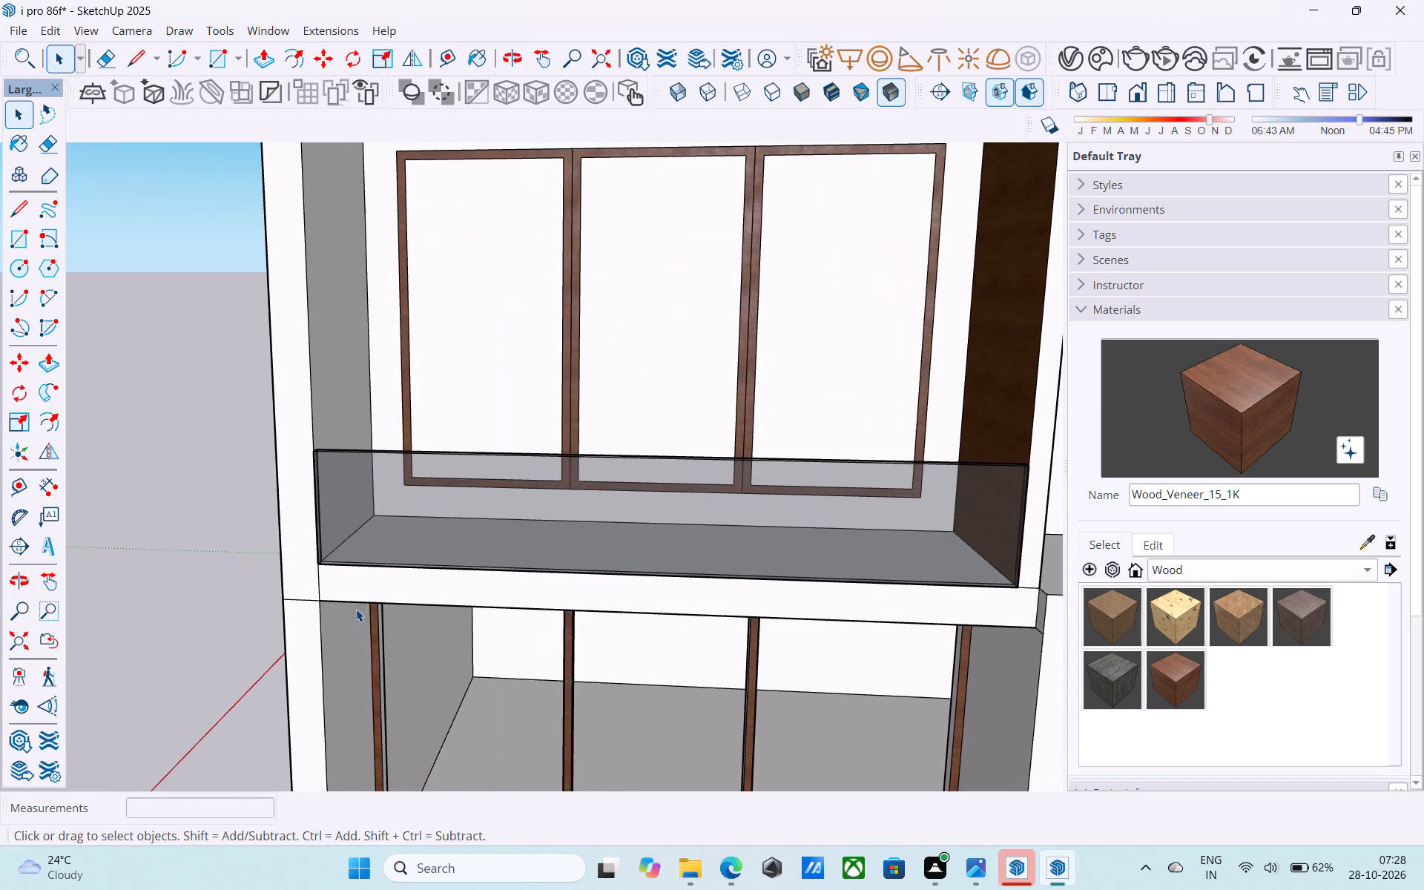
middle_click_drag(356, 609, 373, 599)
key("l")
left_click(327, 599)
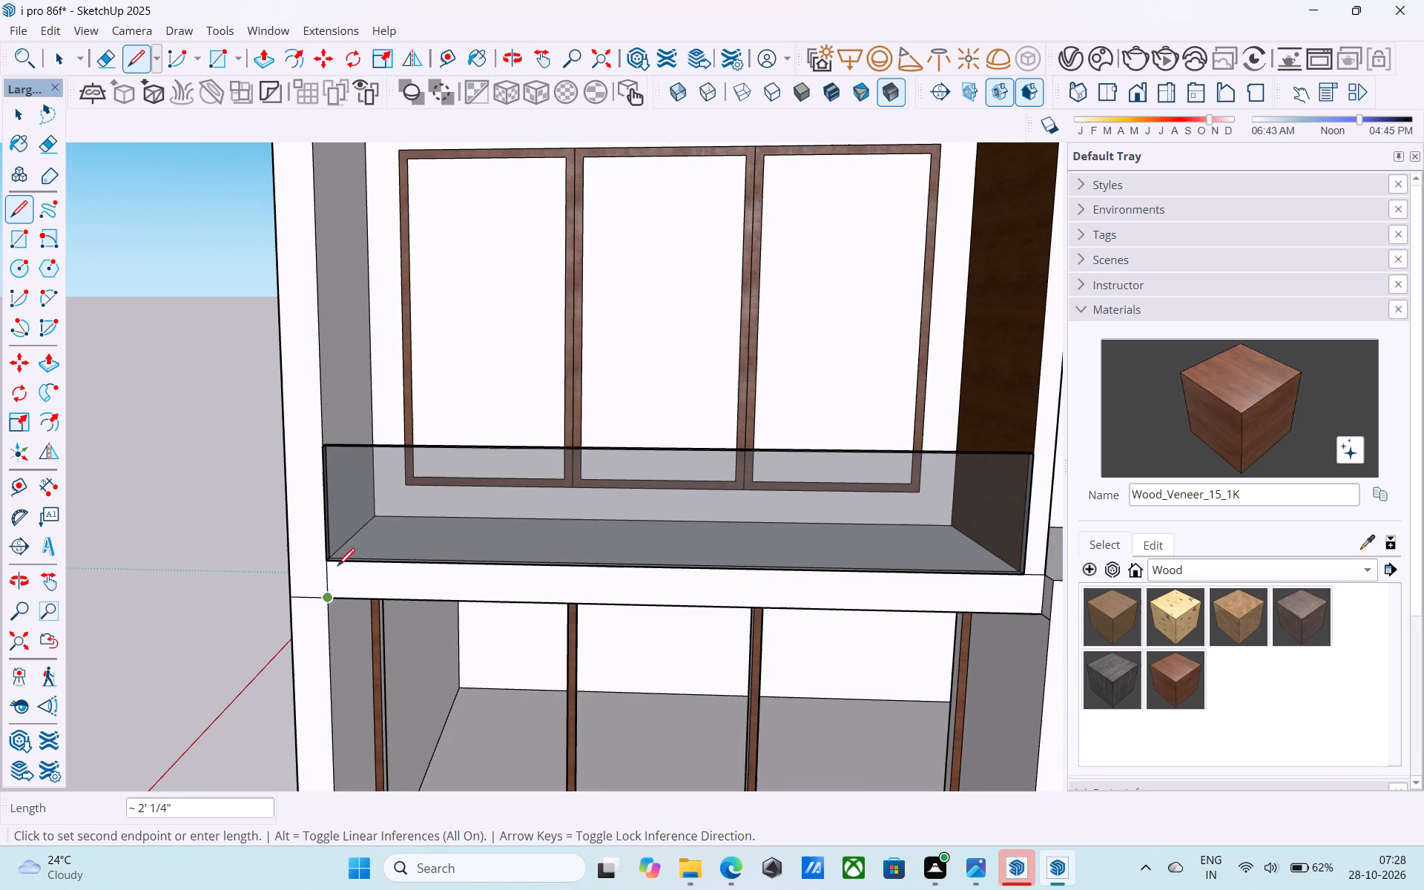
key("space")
Erase the short seam line across the outer side wall's front edge at balcony slab level.
scroll(337, 559, "down", 10)
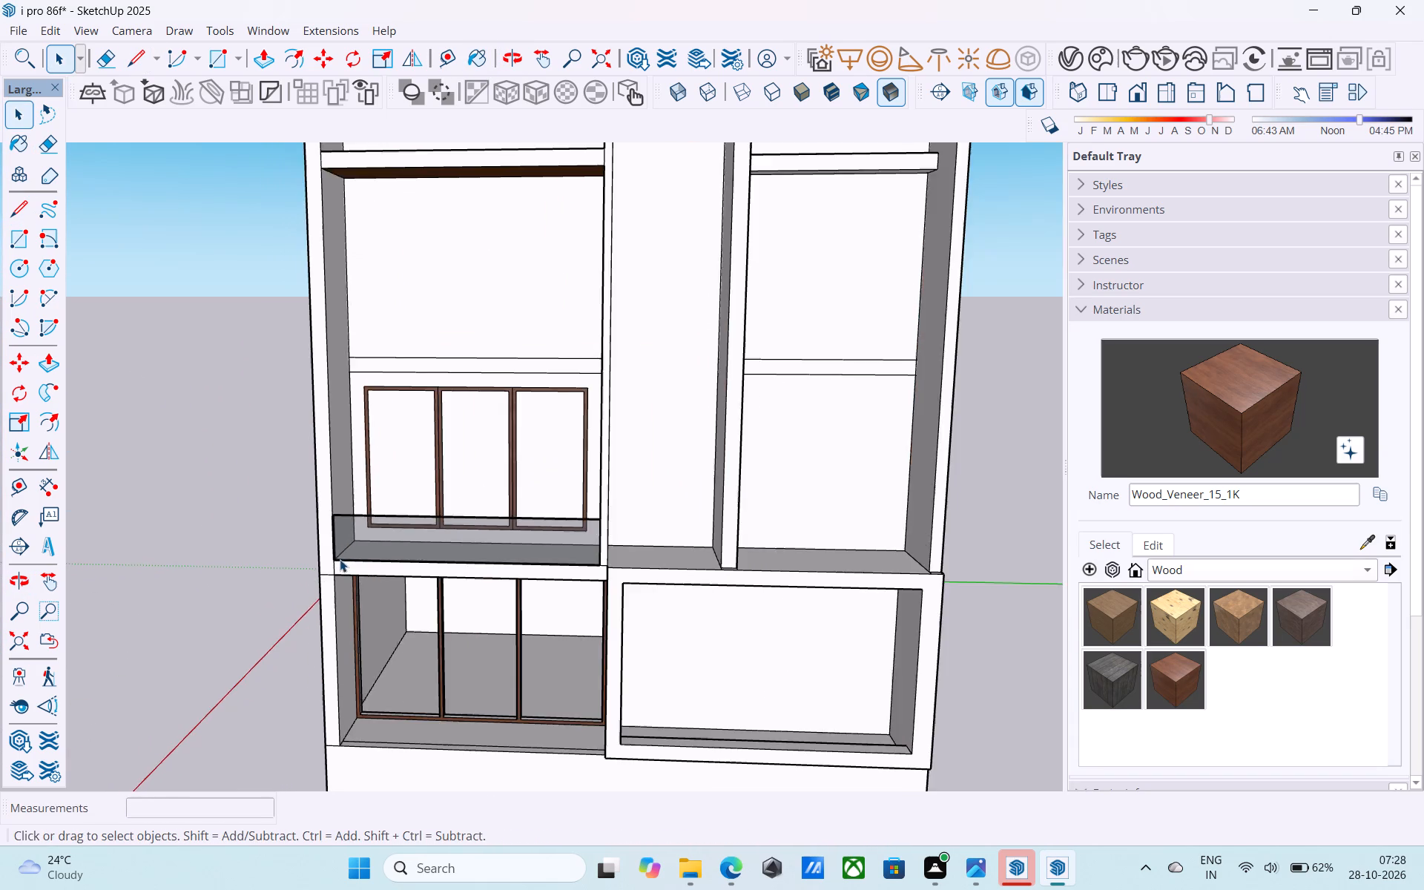
middle_click_drag(340, 559, 447, 732)
scroll(454, 711, "down", 5)
middle_click_drag(604, 740, 611, 588, "shift")
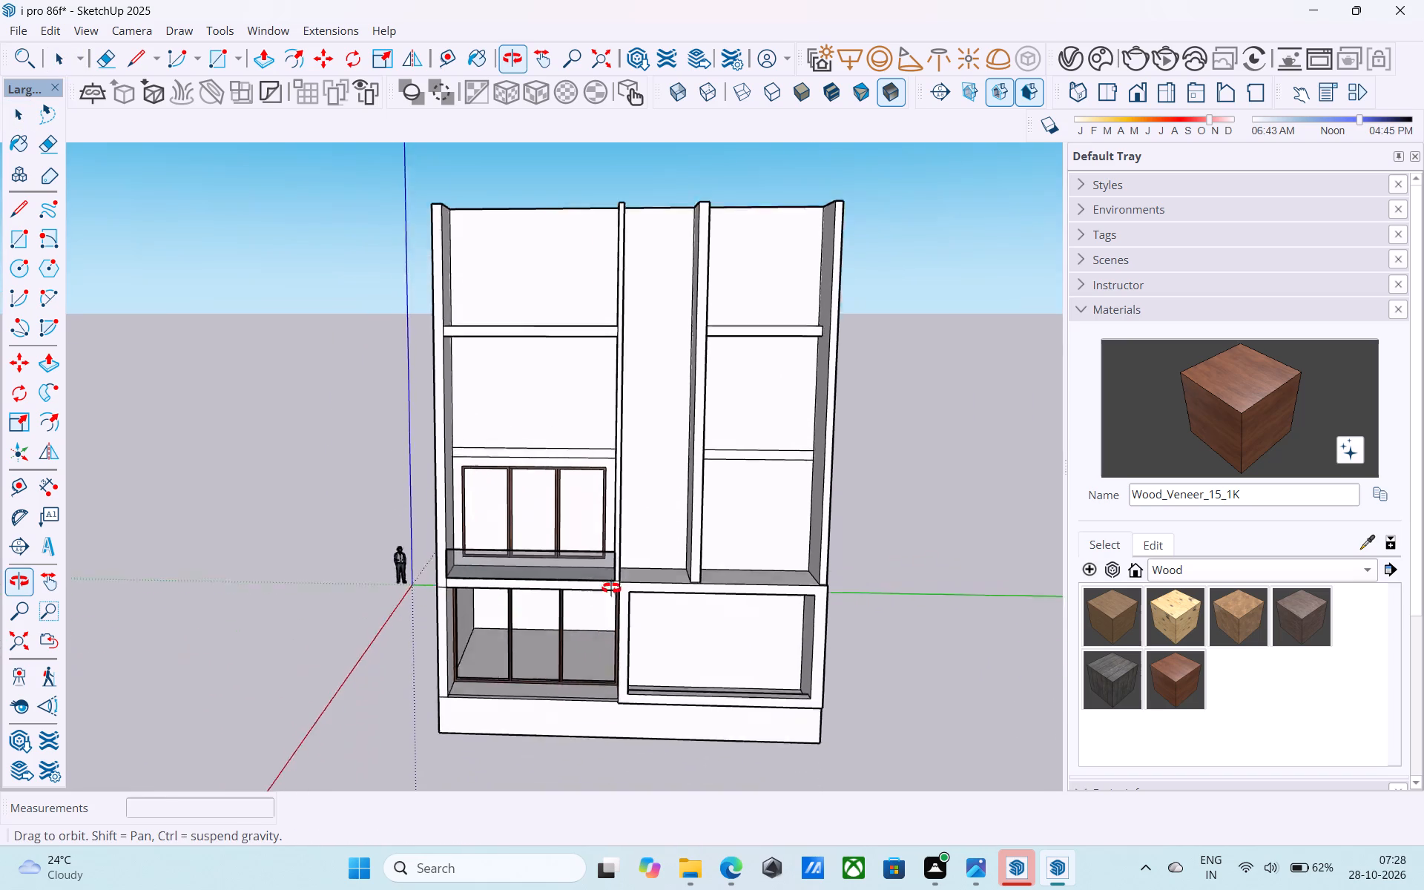
middle_click_drag(611, 588, 872, 481, "shift")
scroll(487, 562, "up", 1)
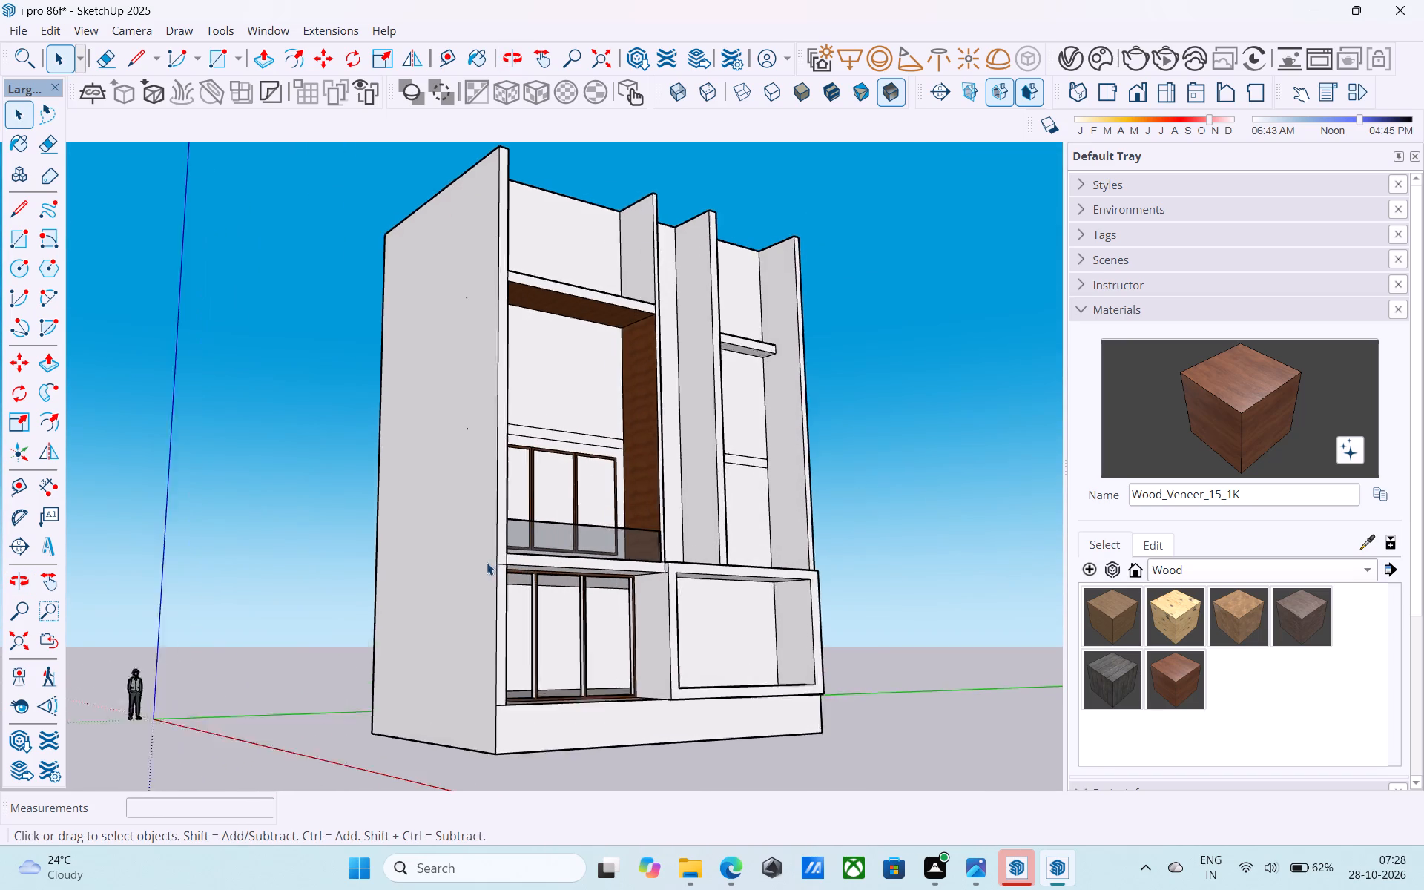
scroll(487, 562, "up", 9)
key("e")
left_click_drag(512, 558, 515, 573)
key("space")
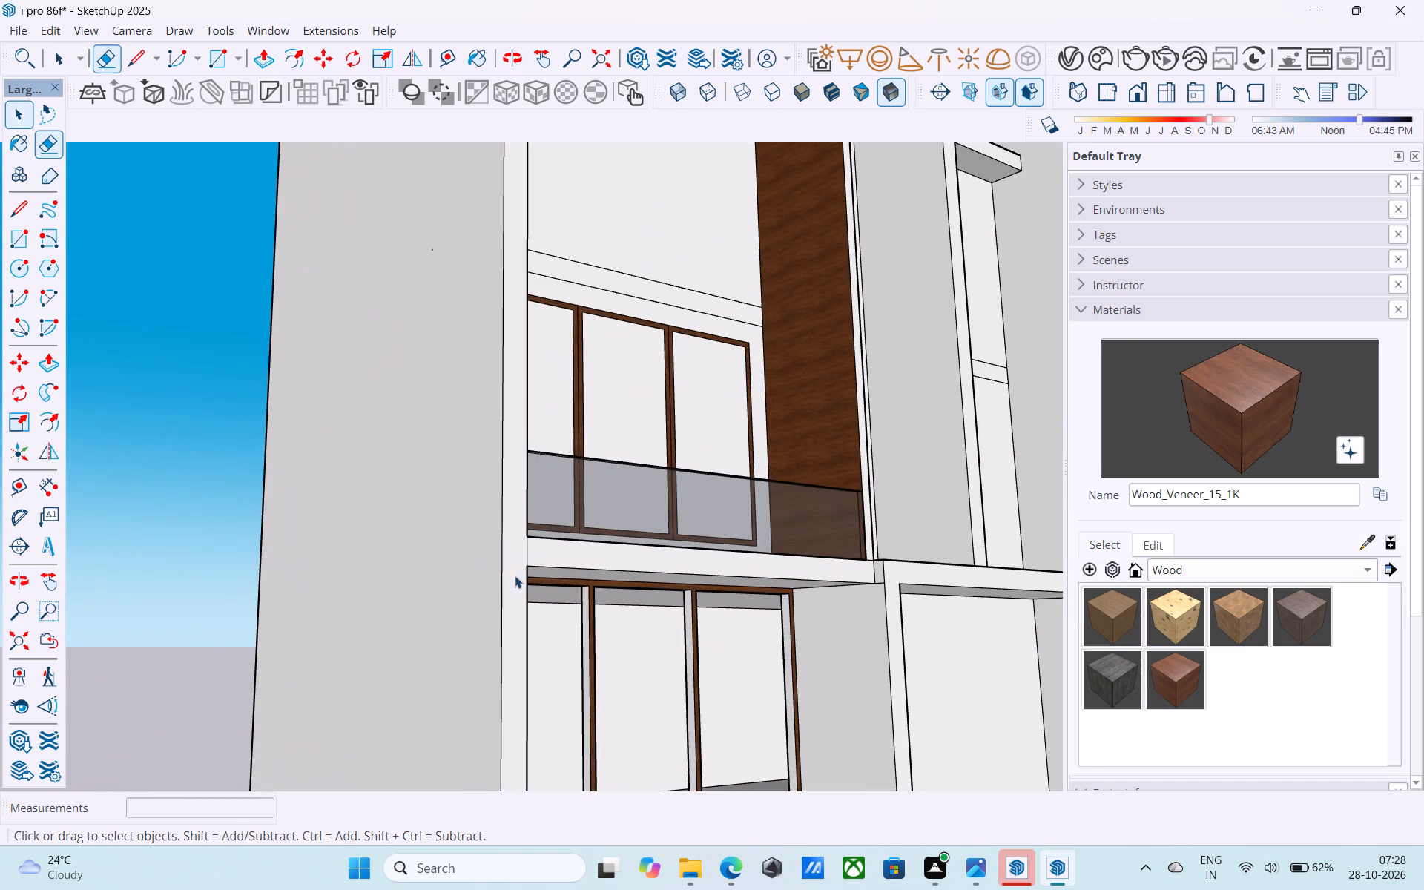
Push/Pull the top inner face of the ground-floor window's first opening 2' down.
scroll(658, 578, "down", 3)
middle_click_drag(658, 578, 494, 544)
scroll(477, 588, "up", 7)
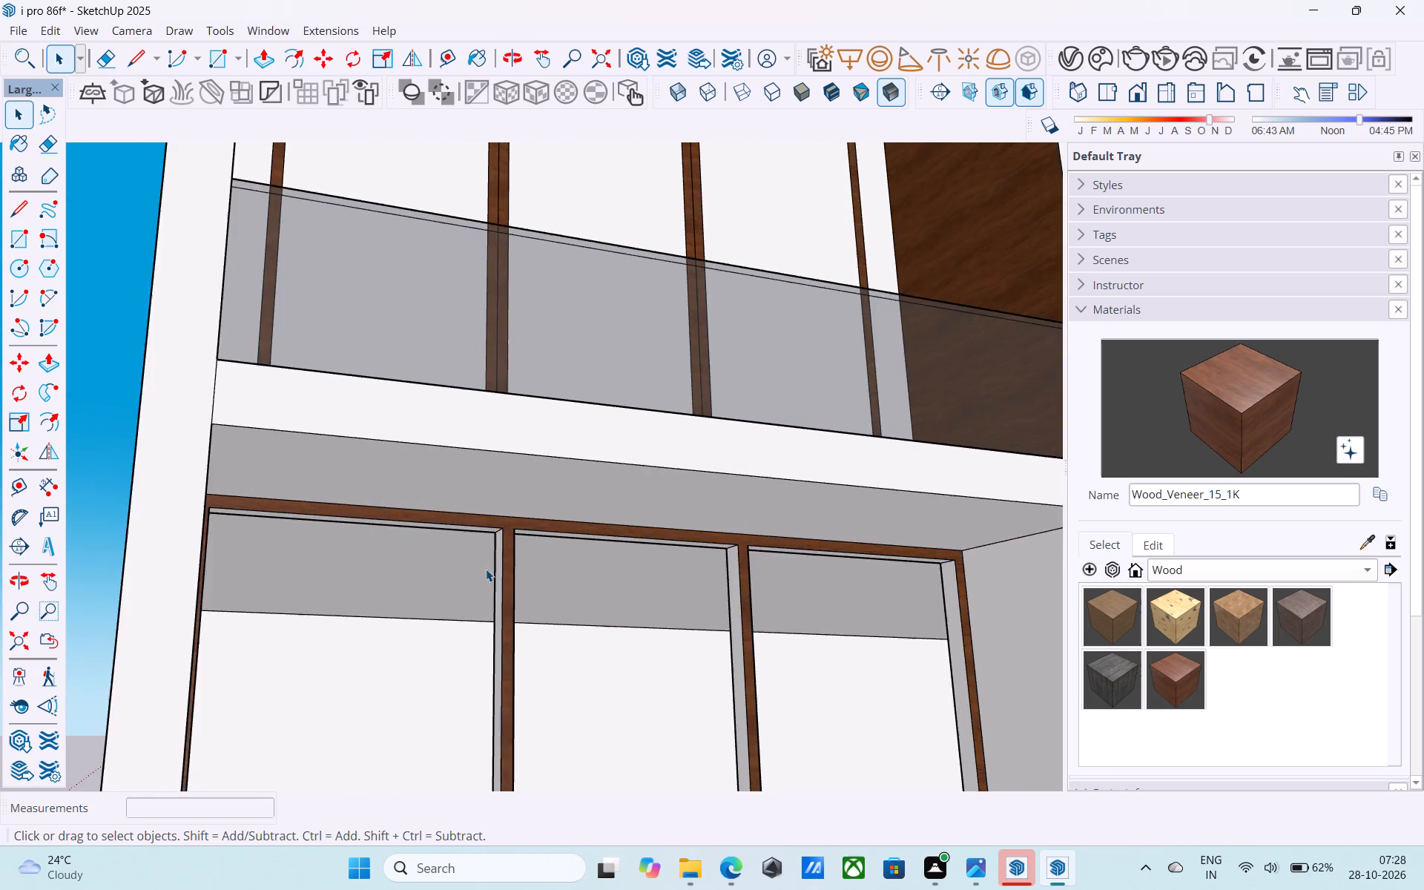
scroll(492, 544, "up", 8)
left_click(495, 522)
left_click(498, 521)
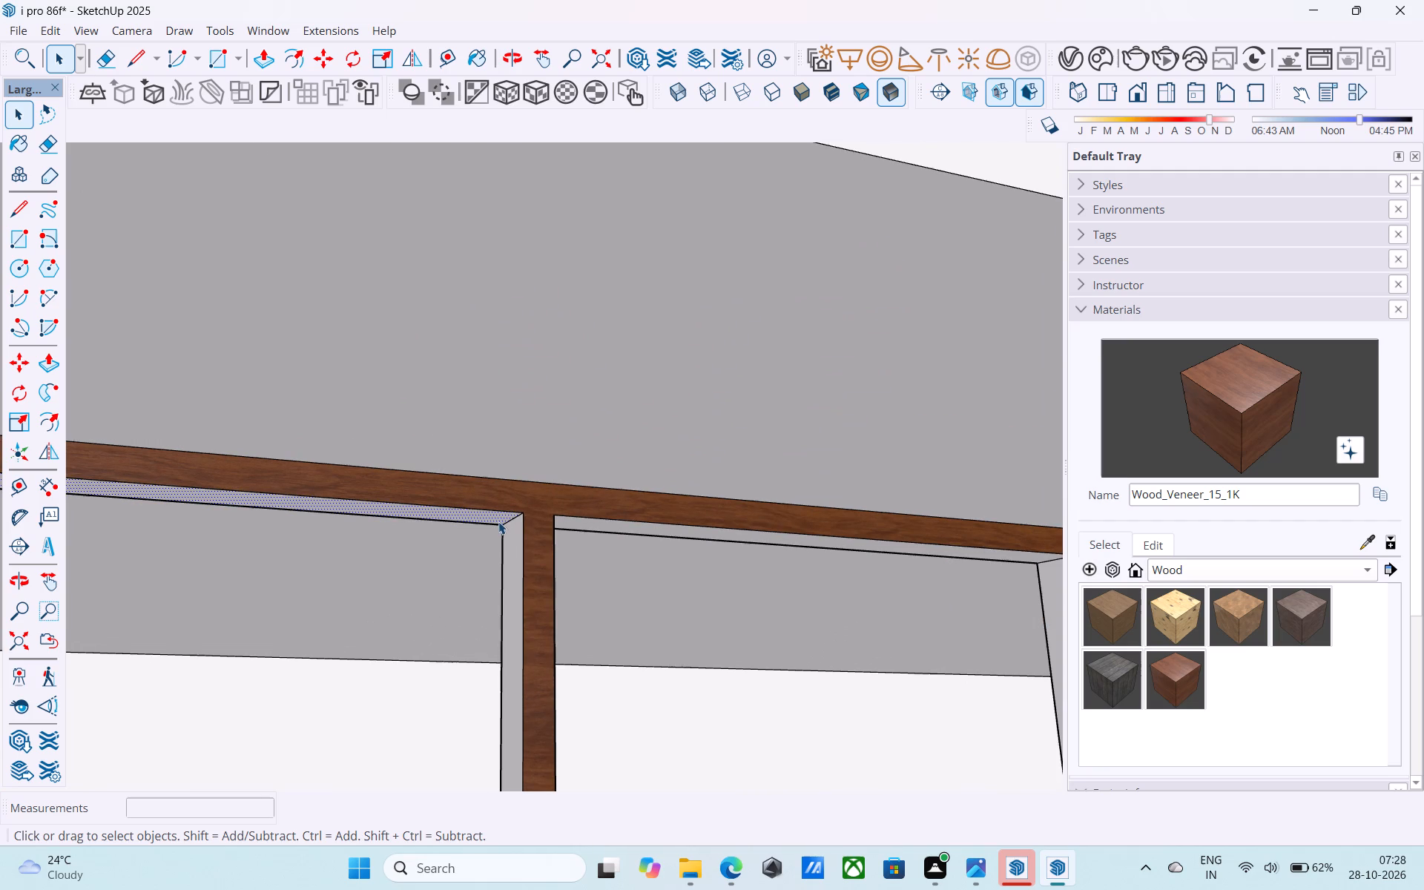
key("p")
left_click(501, 520)
type("2'")
key("Return")
key("space")
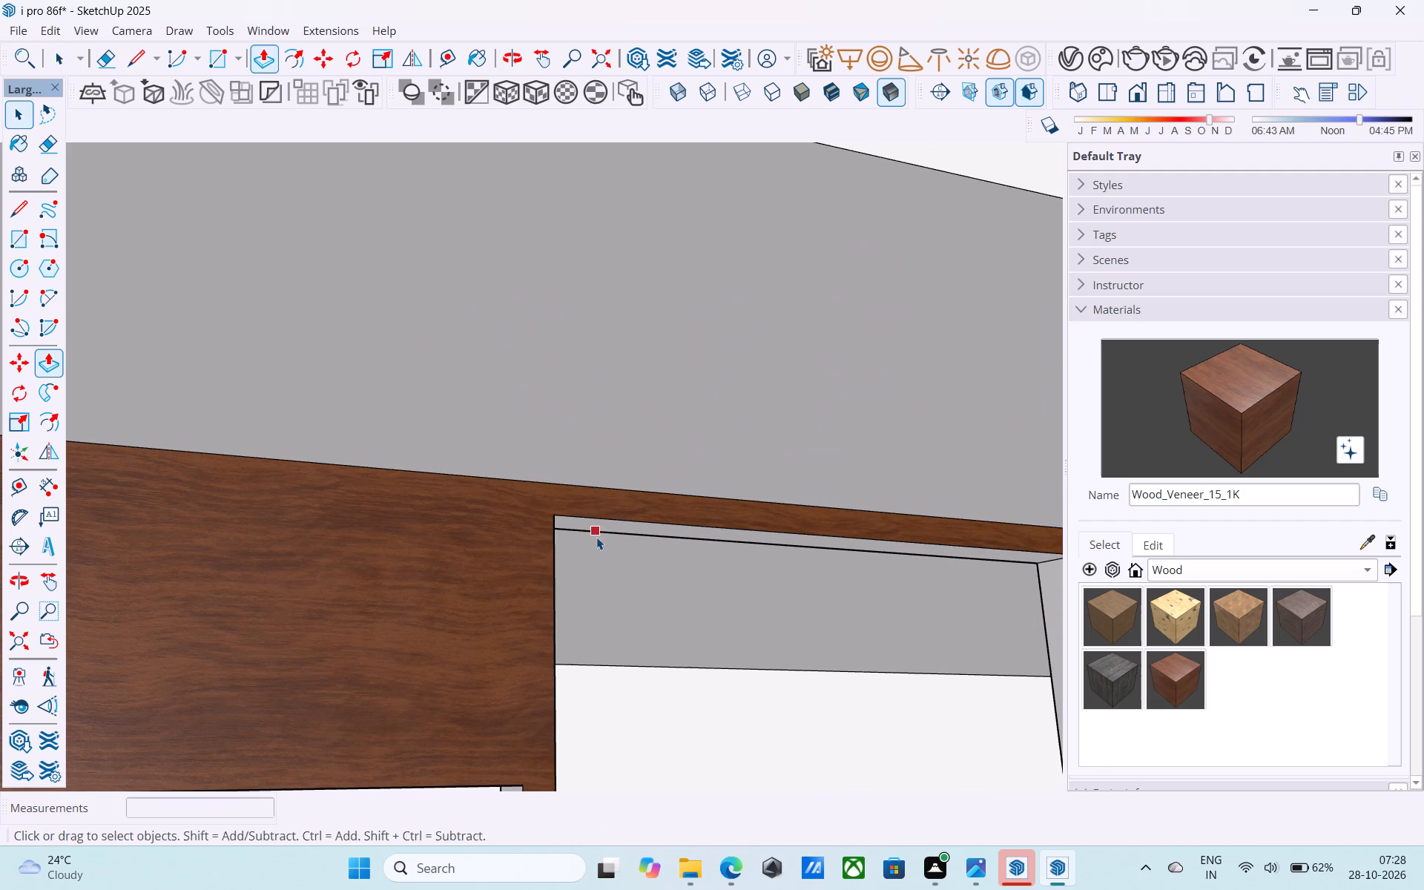
Repeat the 2' downward Push/Pull on the top inner faces of the window's other two openings.
left_click(599, 524)
key("p")
double_click(599, 524)
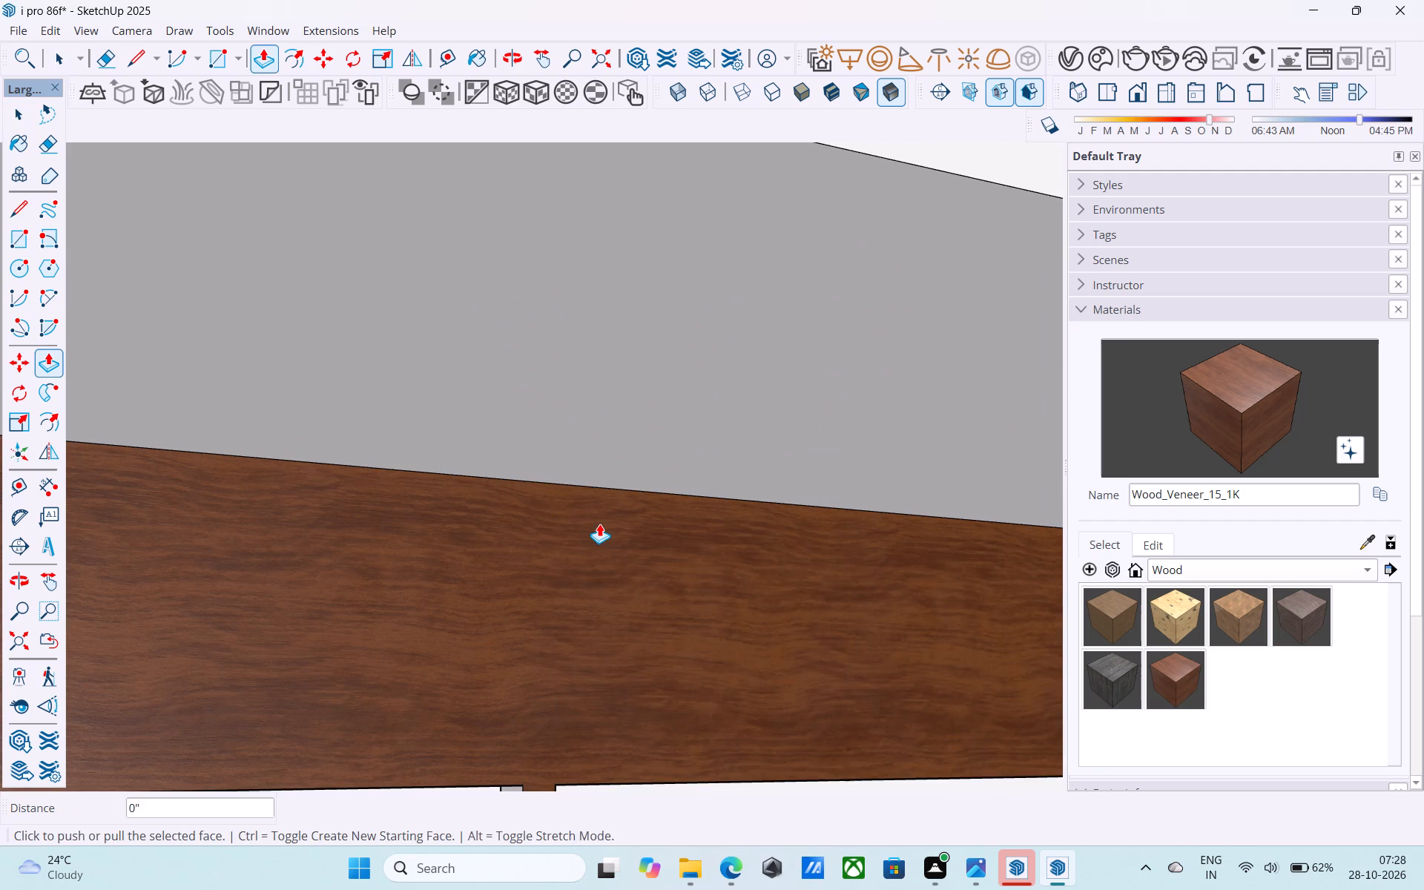
scroll(599, 524, "down", 4)
middle_click_drag(599, 524, 289, 449)
middle_click_drag(494, 535, 345, 509, "shift")
scroll(365, 502, "down", 1)
scroll(584, 524, "up", 6)
key("space")
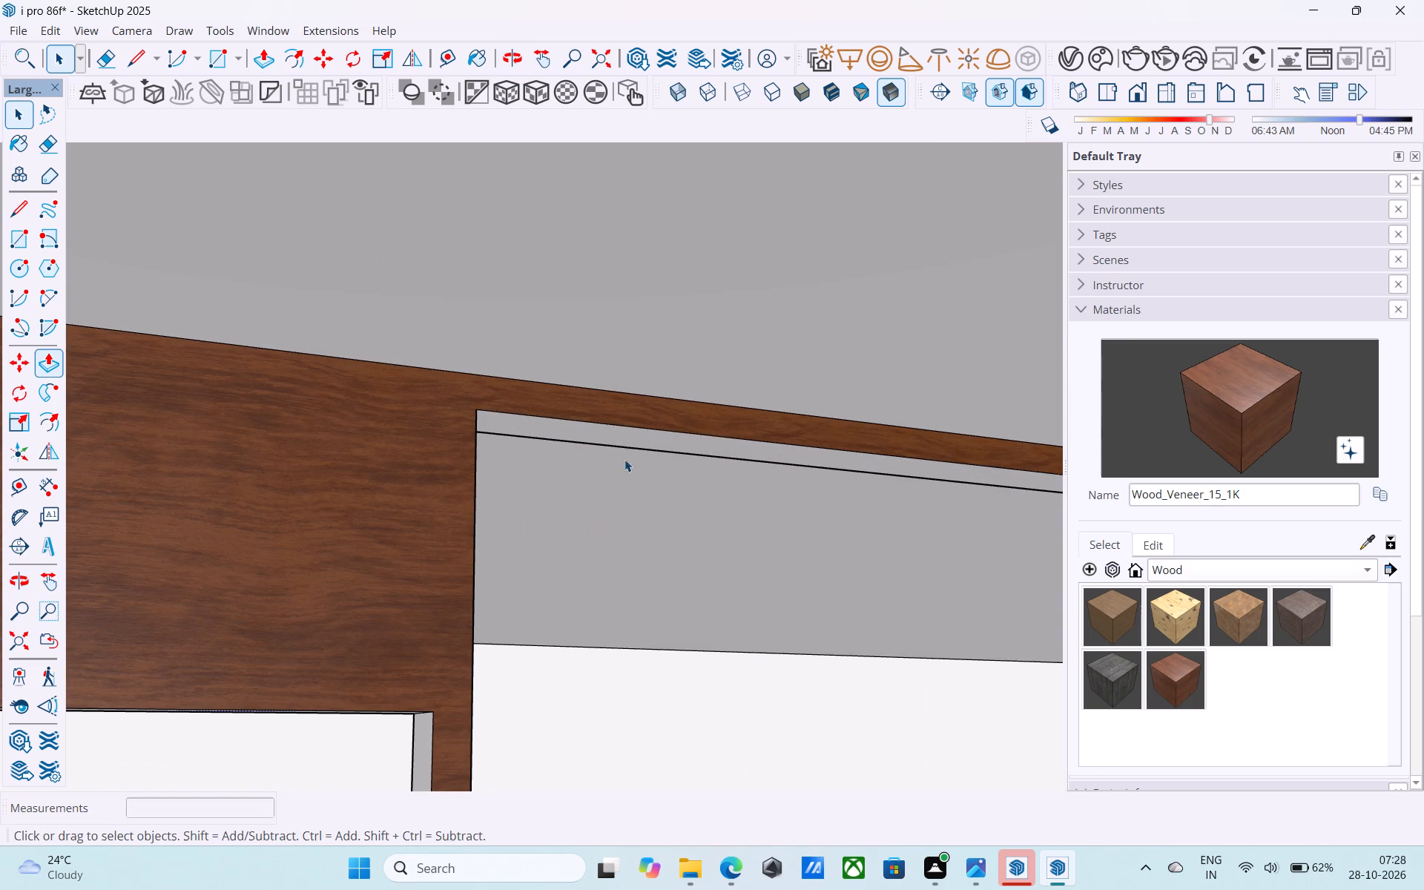
left_click(649, 438)
key("p")
double_click(649, 438)
key("space")
Push/Pull the underside of the balcony slab above the ground-floor window 1' down.
scroll(649, 438, "down", 2)
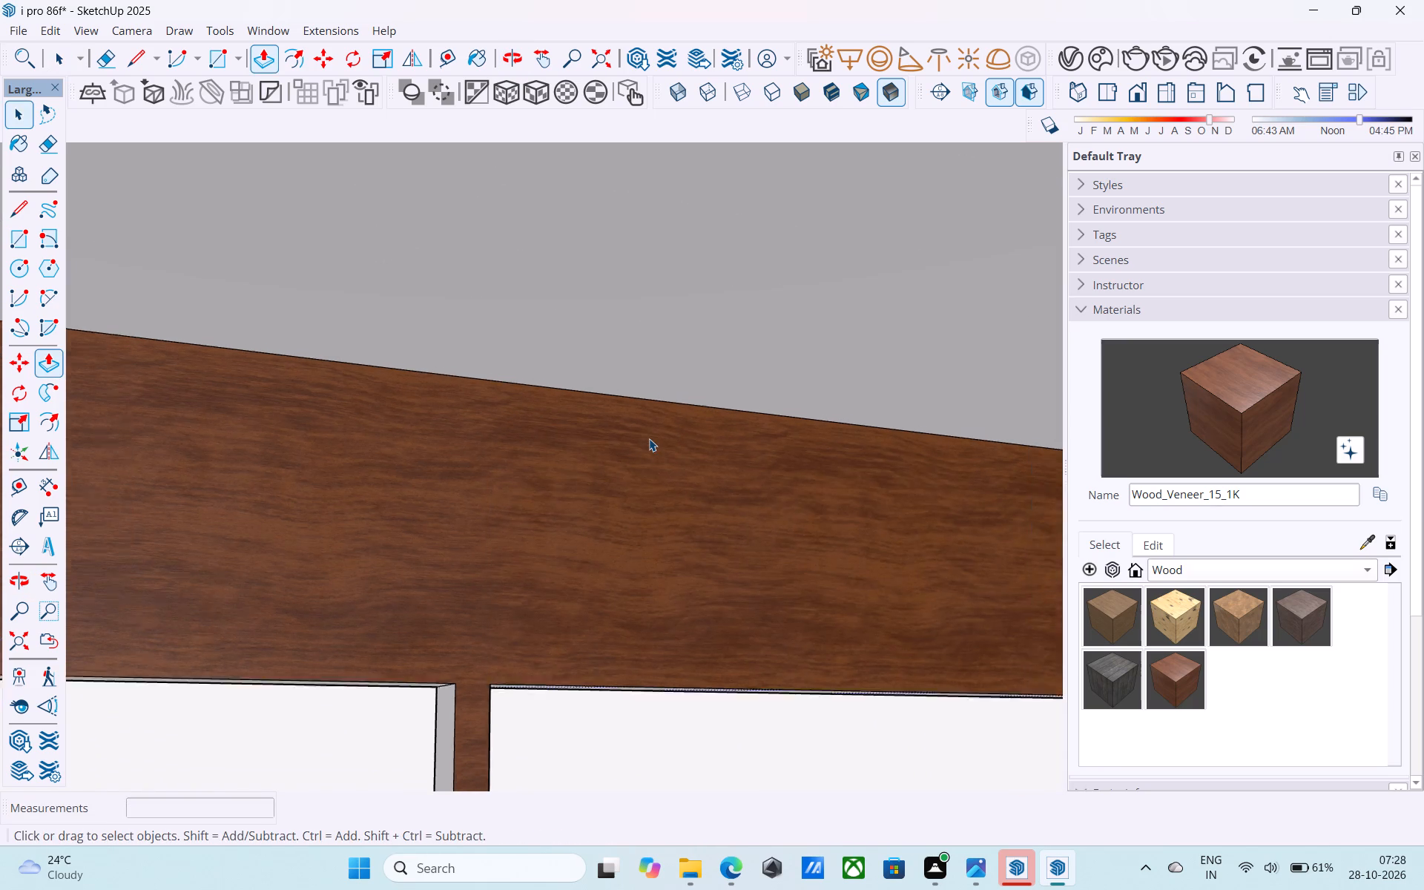
scroll(649, 438, "down", 14)
middle_click(649, 438)
left_click(653, 415)
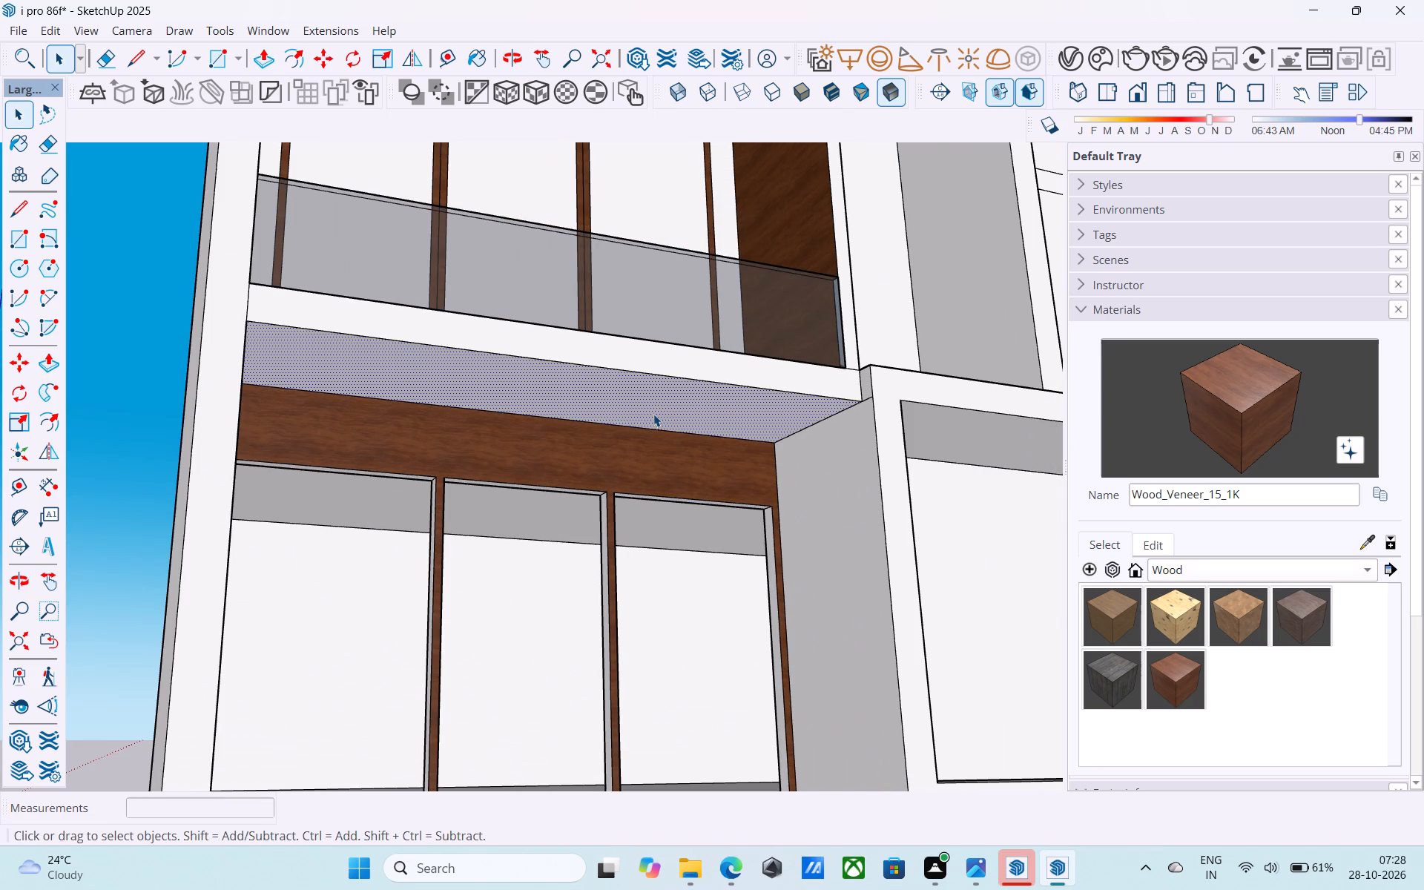
key("p")
left_click(653, 414)
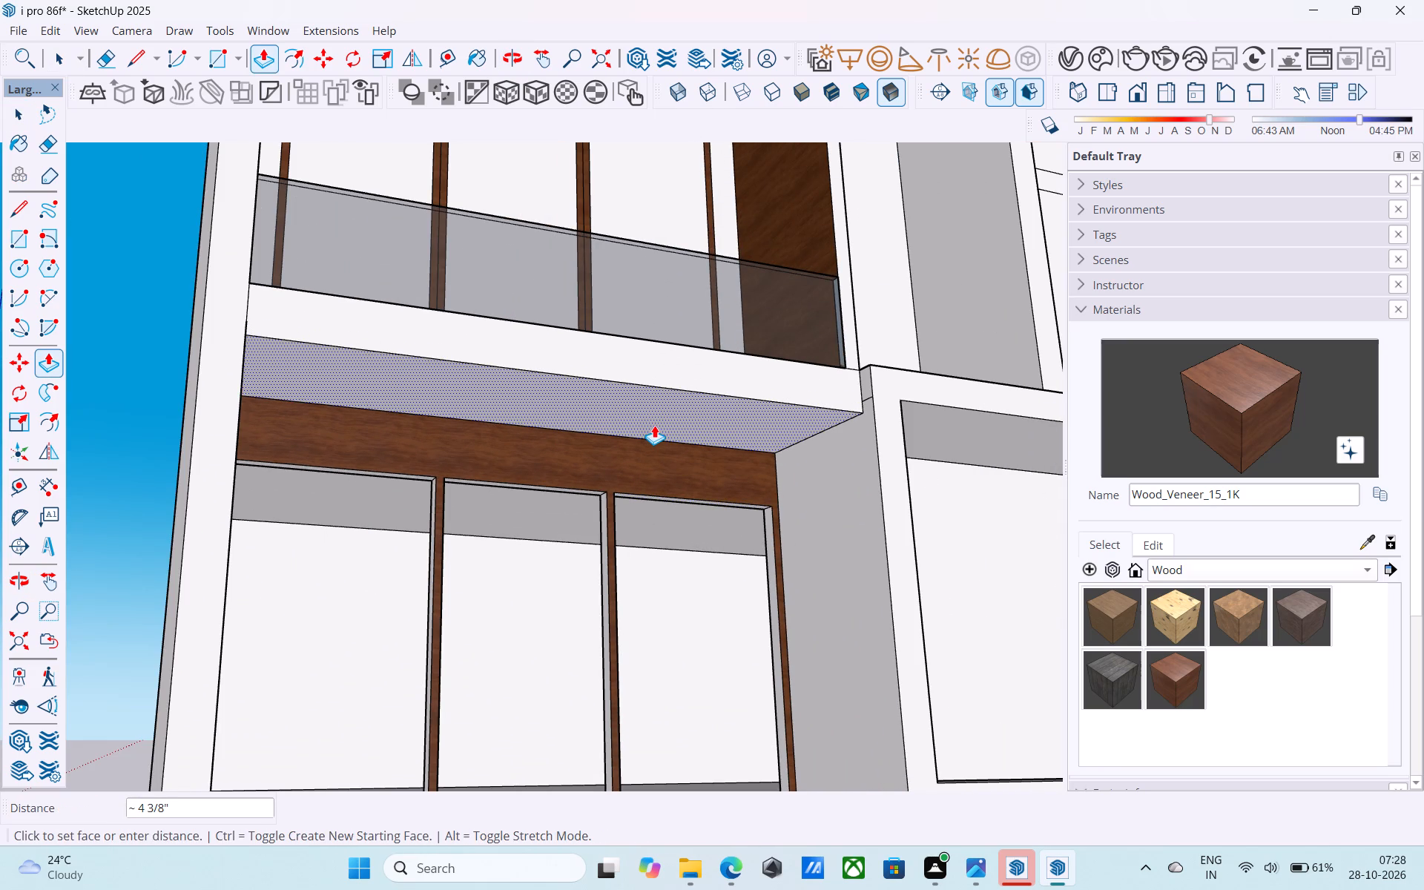
type("1'")
key("Return")
key("space")
Push/Pull the top inner face of the projecting frame 1' down, level with the balcony slab's underside.
middle_click_drag(653, 421, 526, 583)
scroll(526, 572, "down", 9)
middle_click_drag(680, 547, 599, 461, "shift")
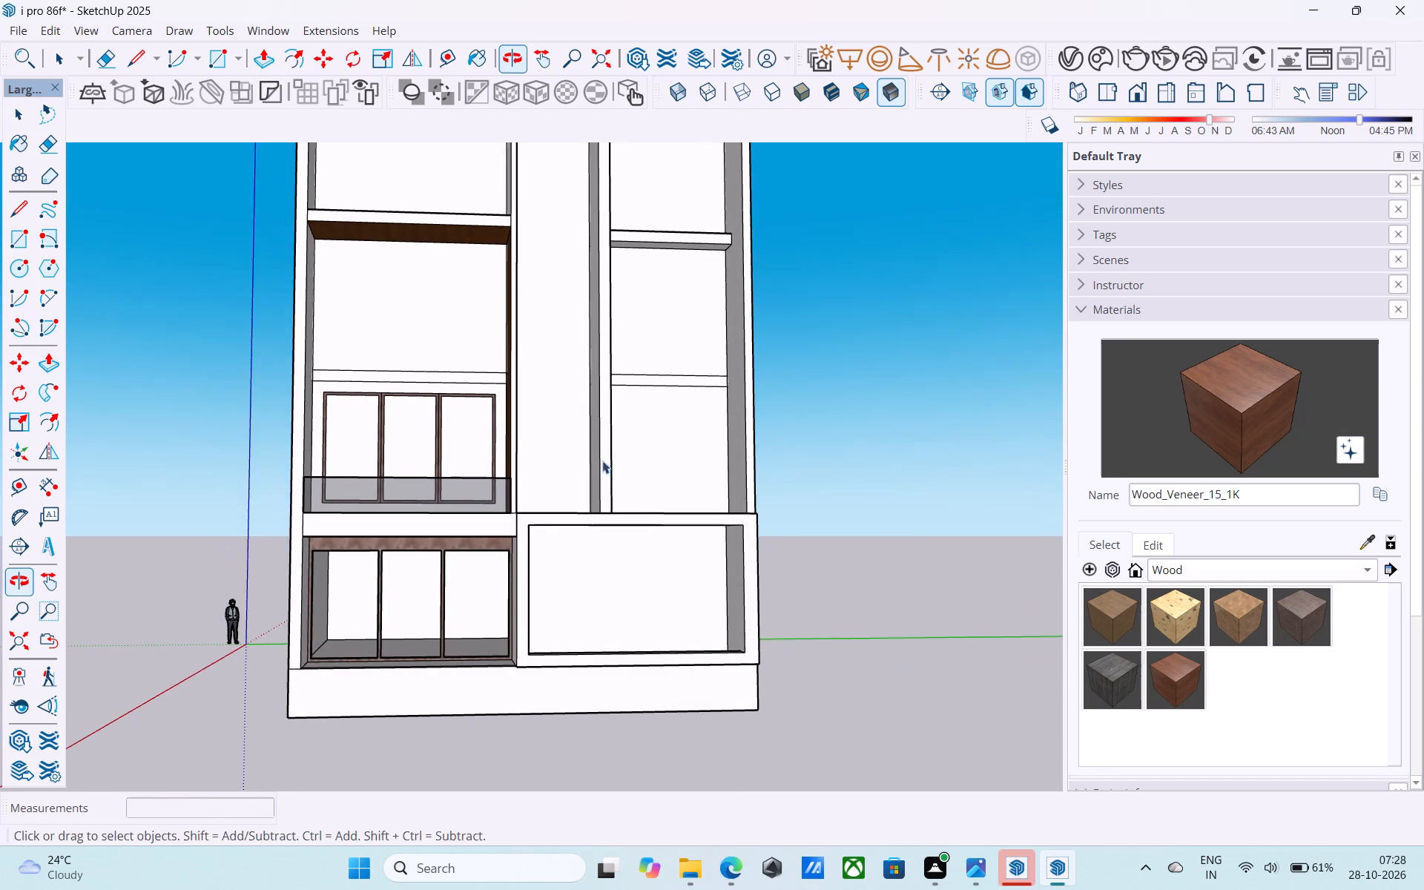
middle_click_drag(607, 462, 865, 469, "shift")
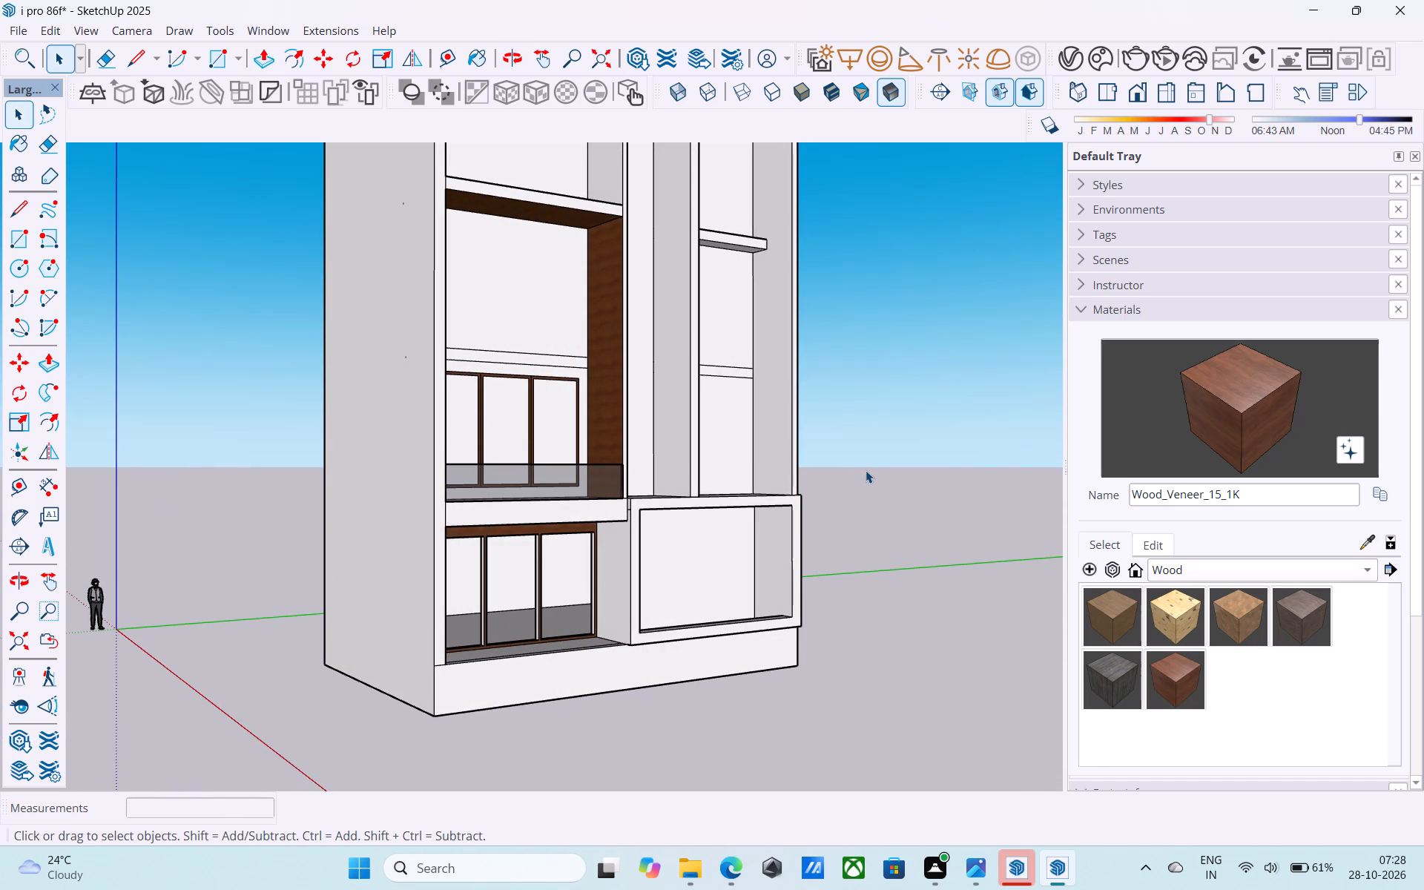
middle_click_drag(864, 469, 809, 338)
scroll(633, 533, "up", 7)
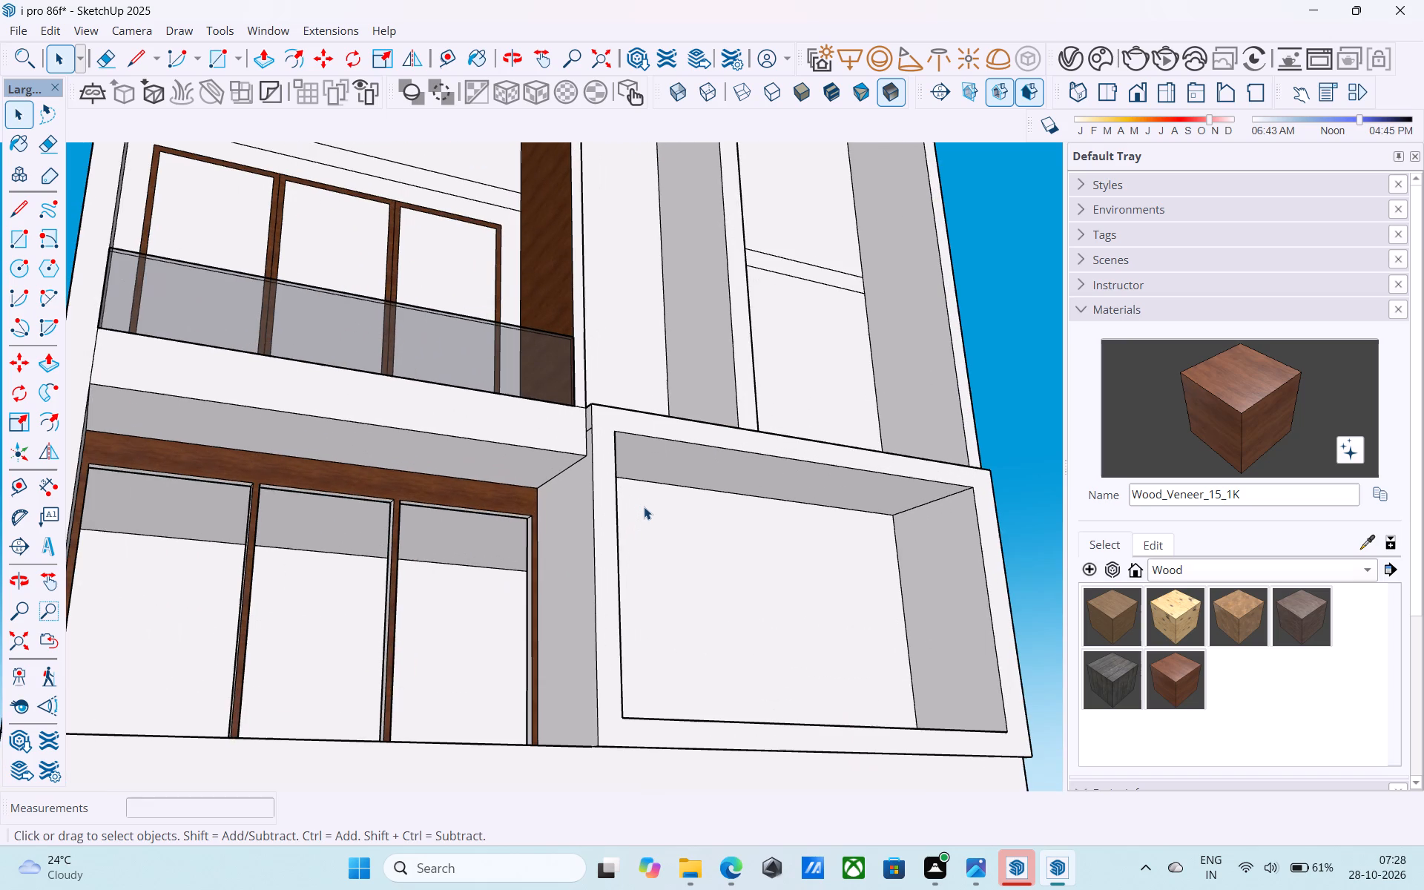
left_click(658, 457)
key("p")
left_click(658, 458)
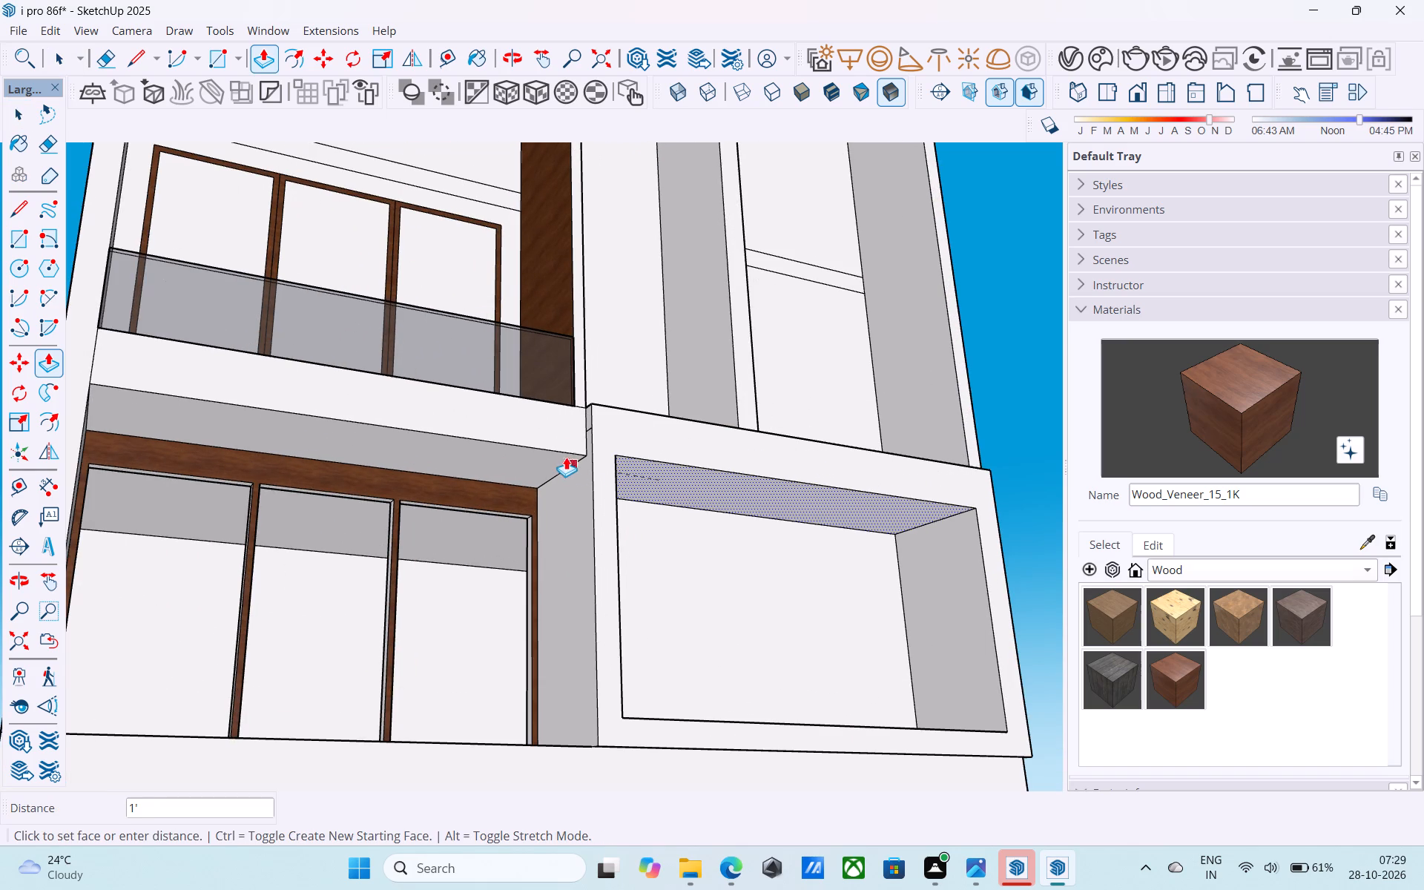
left_click(564, 455)
Erase the short line at the corner where the balcony slab meets the projecting frame.
middle_click_drag(627, 428, 739, 492)
key("e")
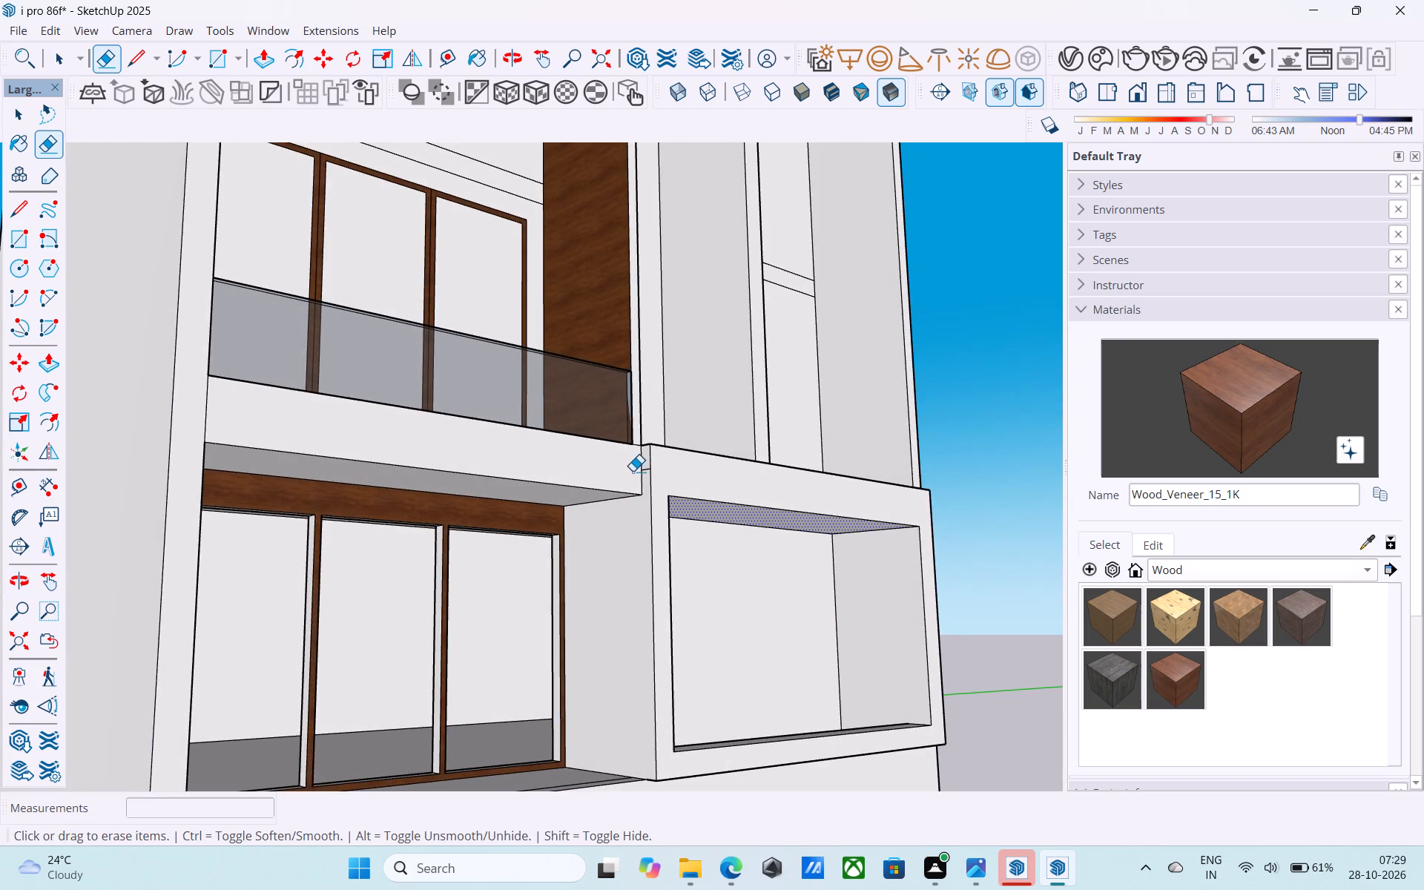
scroll(633, 470, "up", 8)
left_click(664, 469)
Copy the upper horizontal line of the band above the railing bay's window 1' upward on the back wall.
scroll(715, 489, "down", 8)
middle_click_drag(714, 489, 324, 576)
scroll(395, 573, "down", 4)
middle_click_drag(460, 581, 557, 636)
scroll(601, 606, "down", 9)
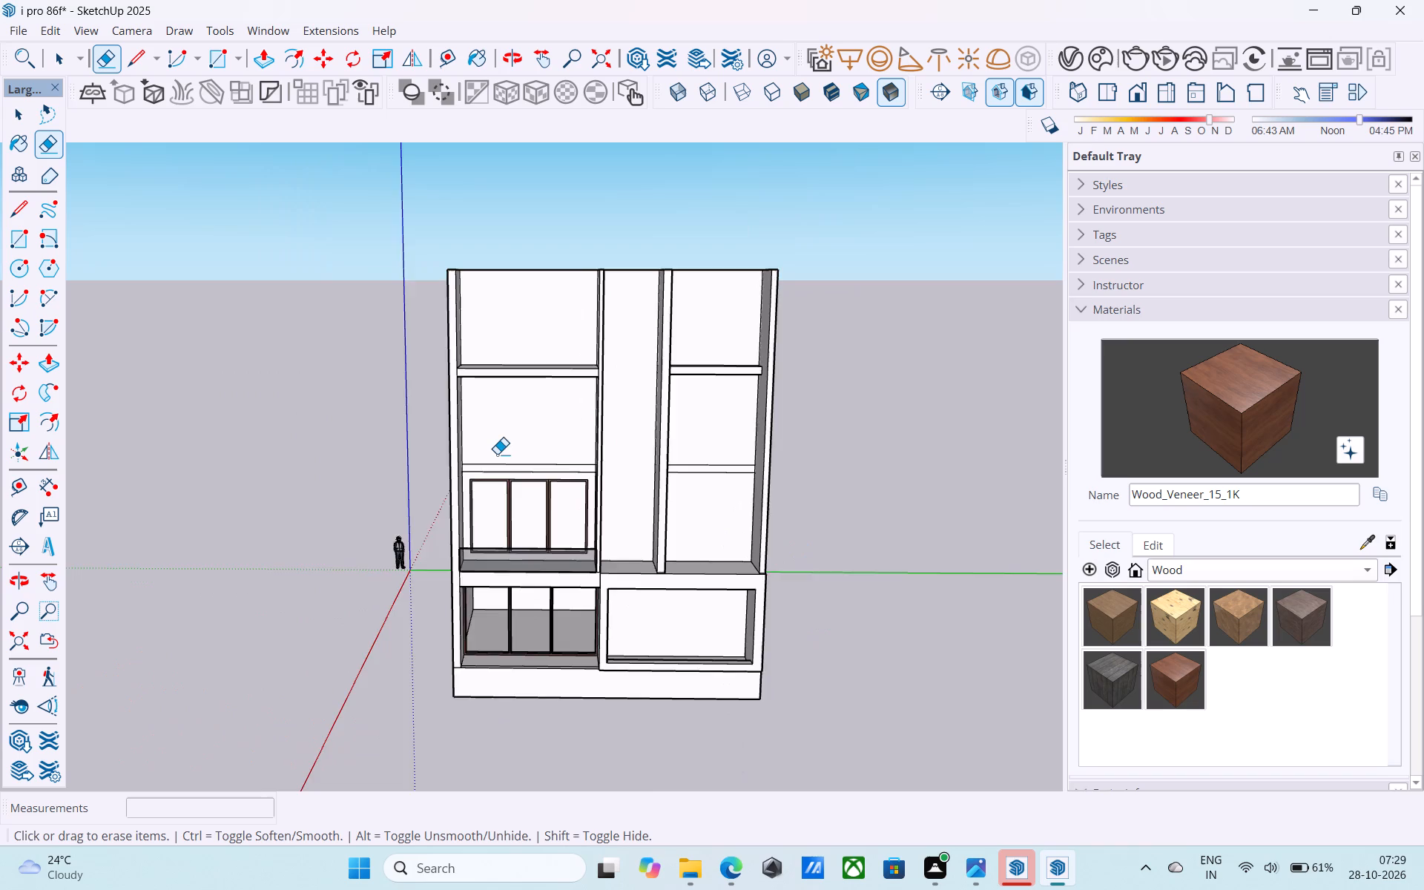
scroll(494, 452, "up", 13)
key("space")
middle_click_drag(498, 459, 453, 484)
scroll(376, 518, "up", 6)
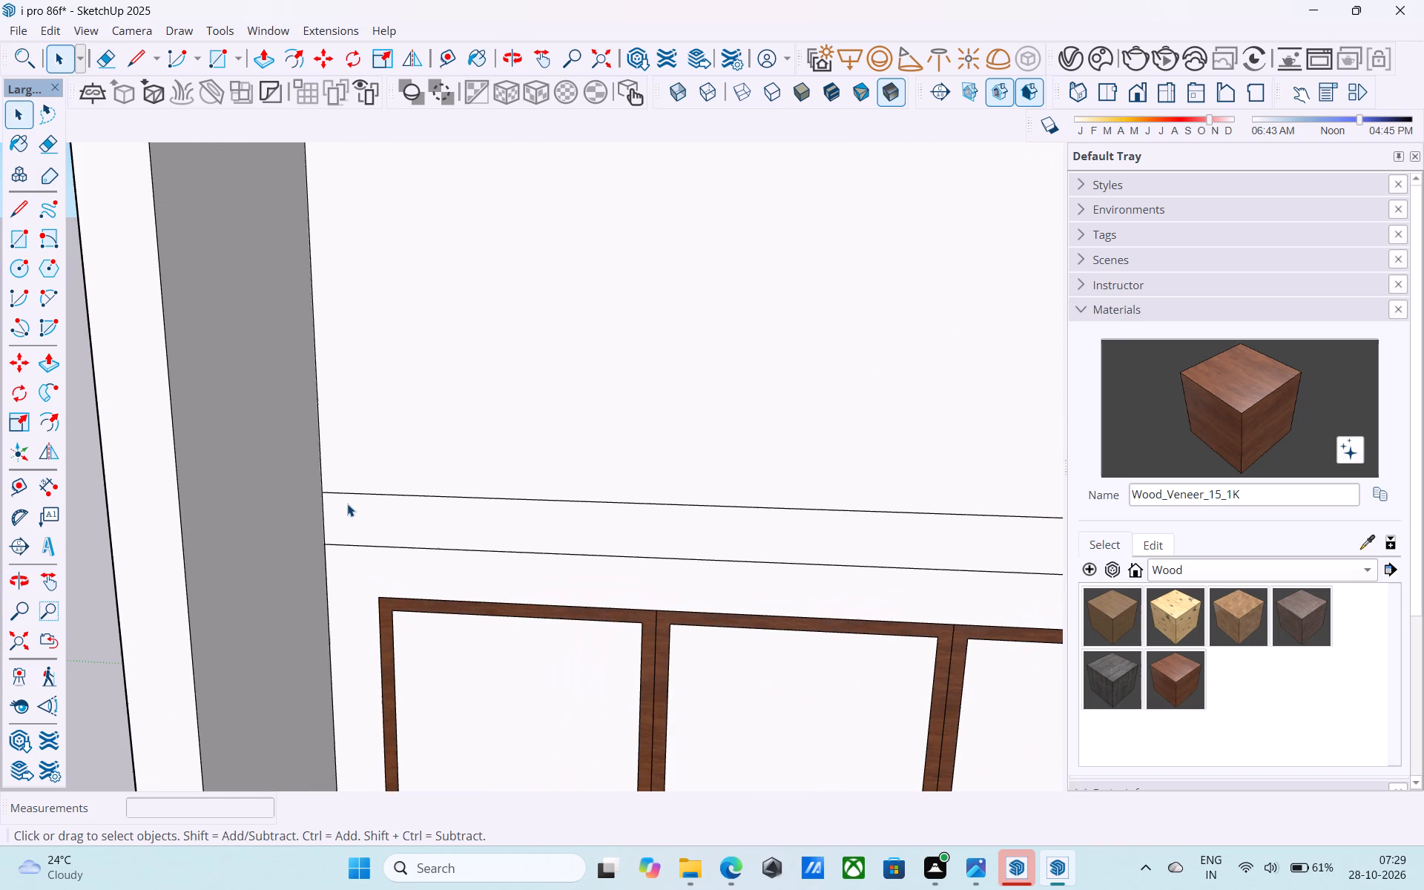
left_click(348, 495)
key("m")
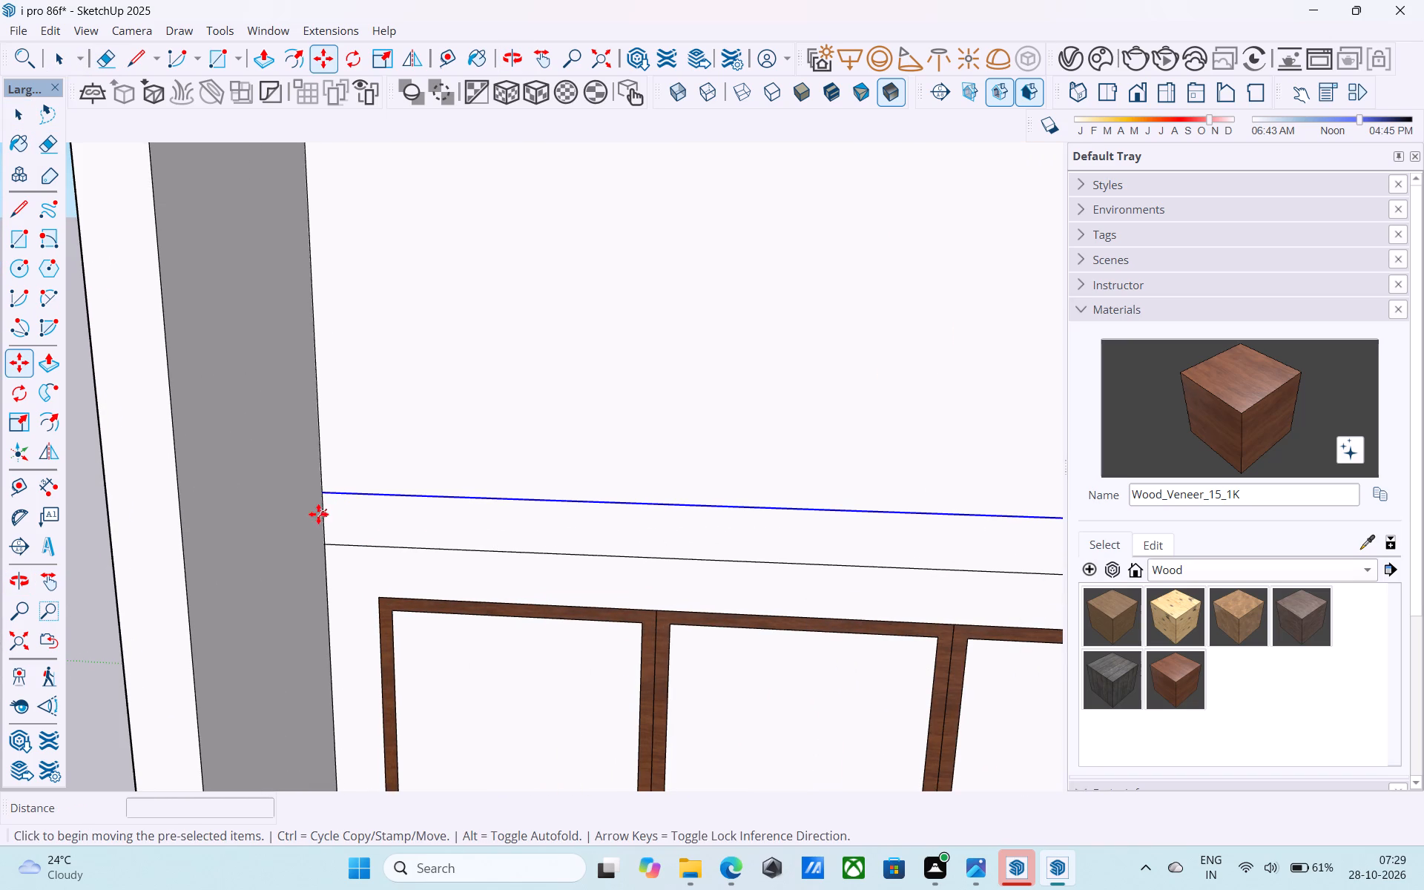
left_click(323, 491)
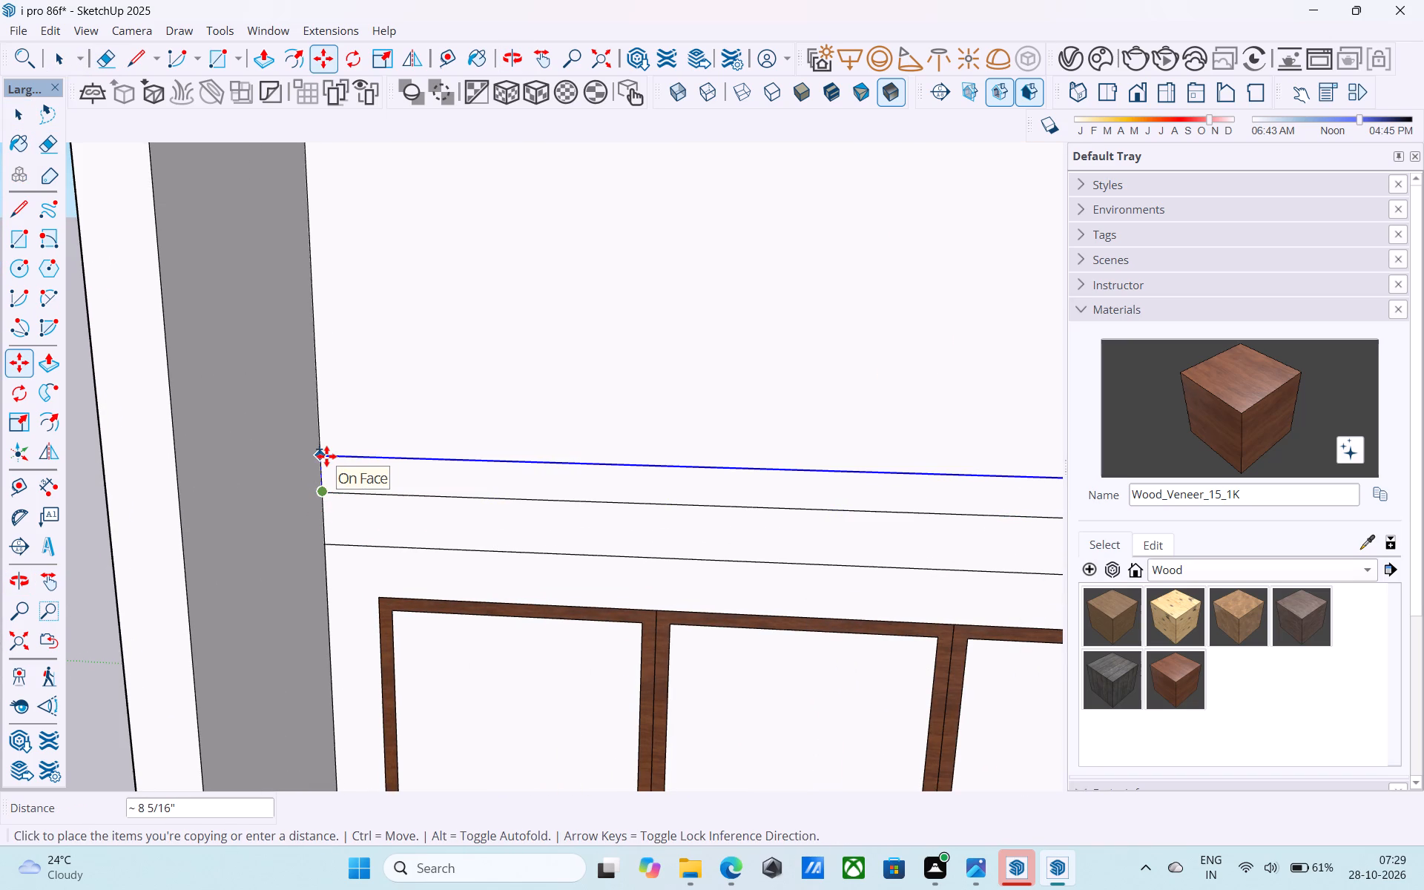
type("1'")
key("Return")
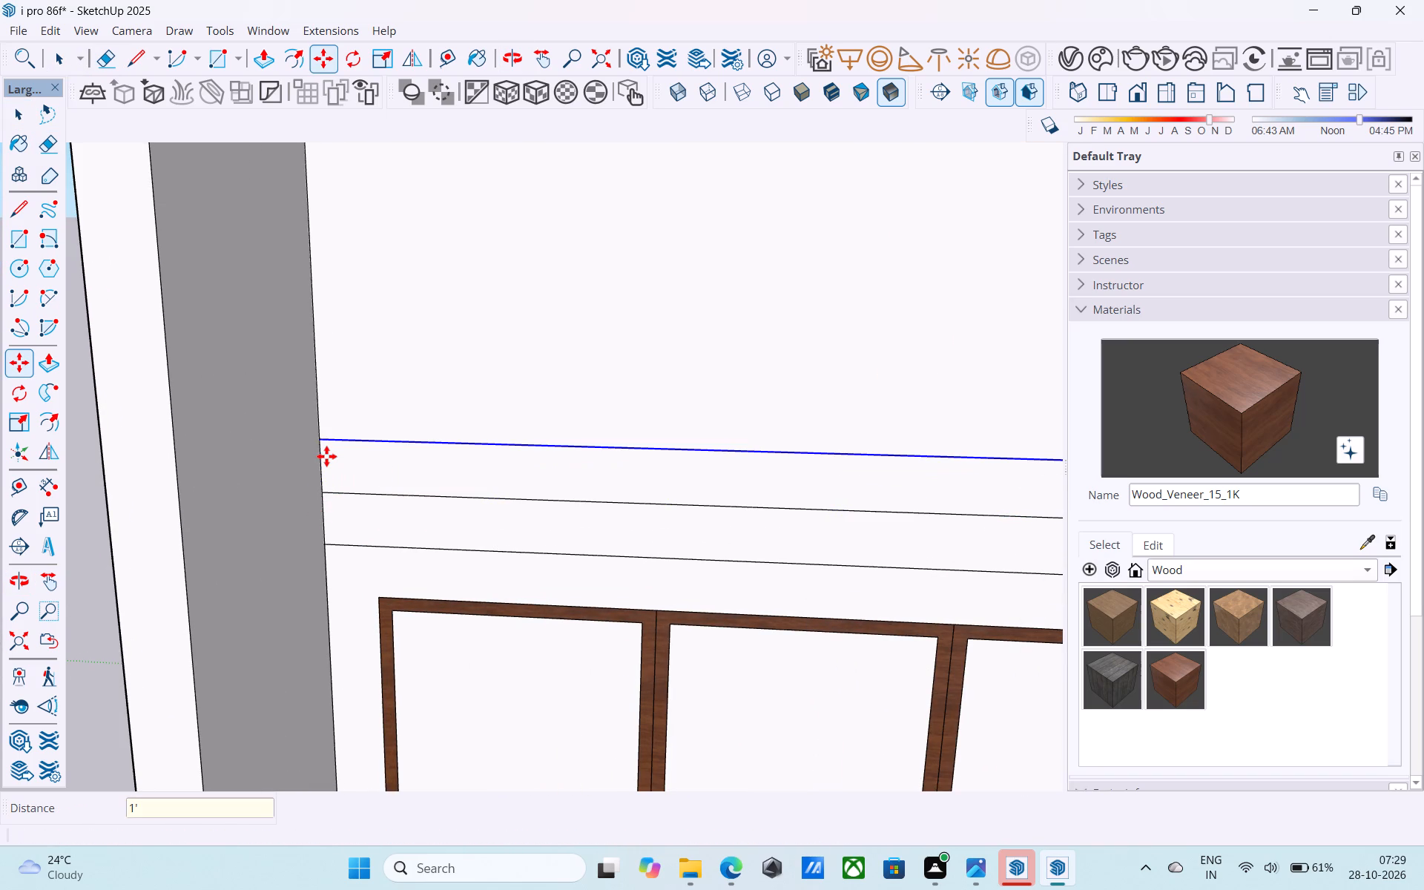
Erase the middle line of the band above the railing bay's window and Push/Pull the merged band 1' outward.
key("e")
left_click_drag(472, 490, 474, 507)
key("space")
left_click(474, 513)
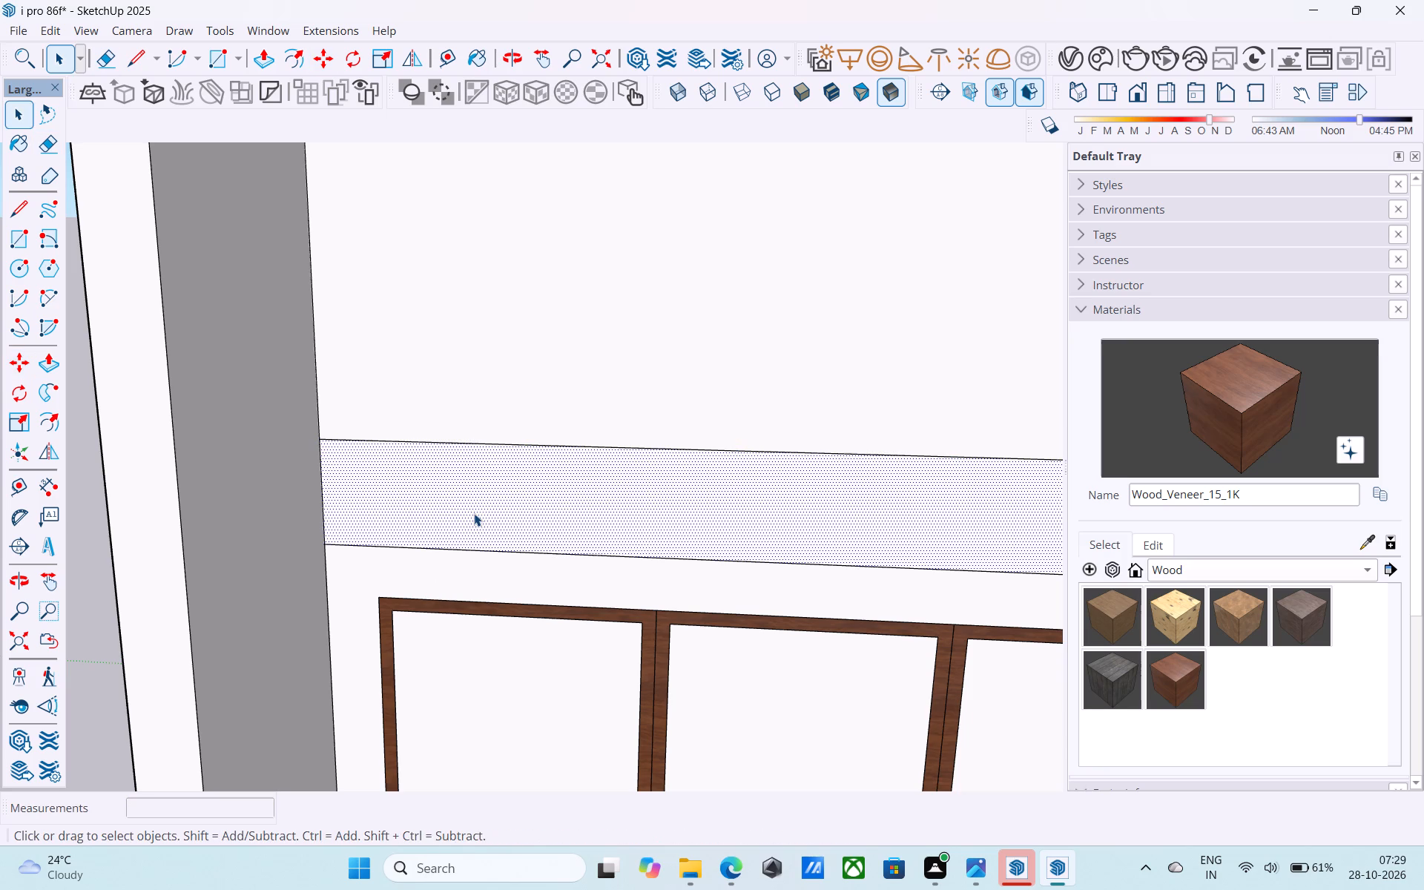
key("p")
left_click(474, 513)
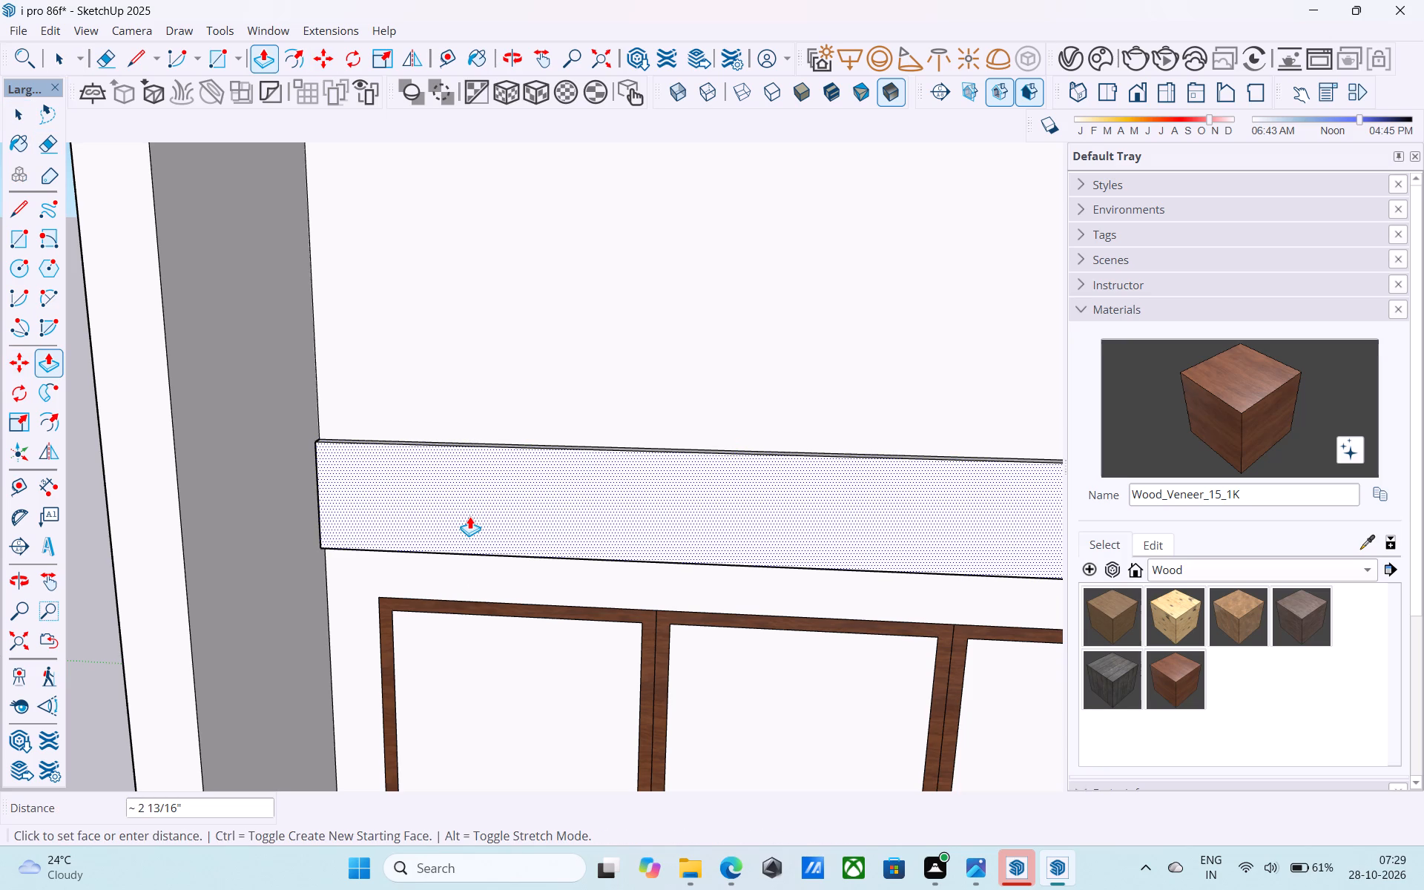
type("1'")
key("Return")
key("space")
Copy the upper horizontal line of the band on the right-hand bay's back wall 1' upward.
scroll(469, 519, "down", 9)
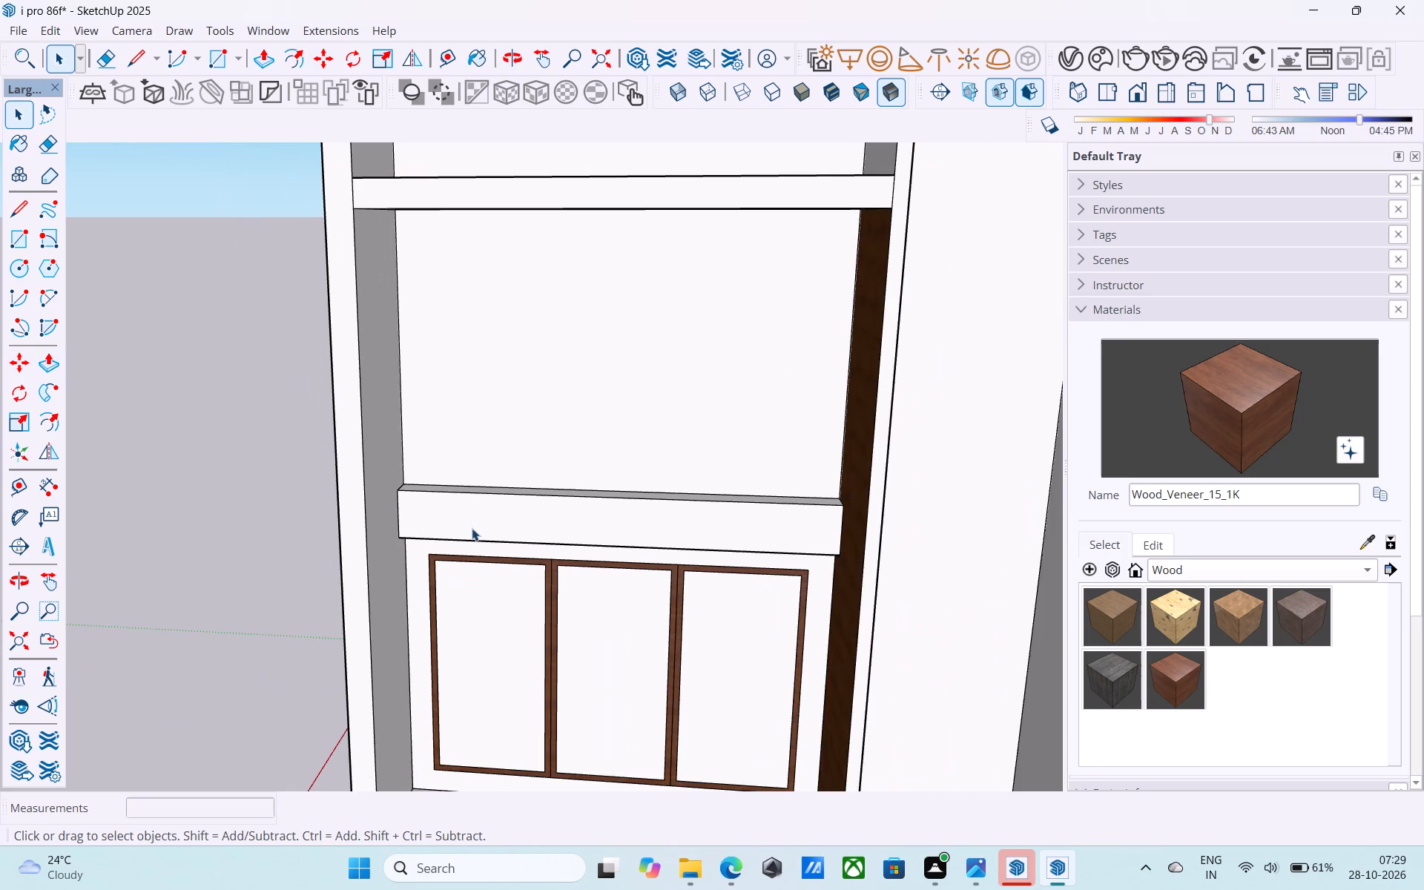
scroll(487, 554, "down", 4)
middle_click_drag(650, 592, 367, 522, "shift")
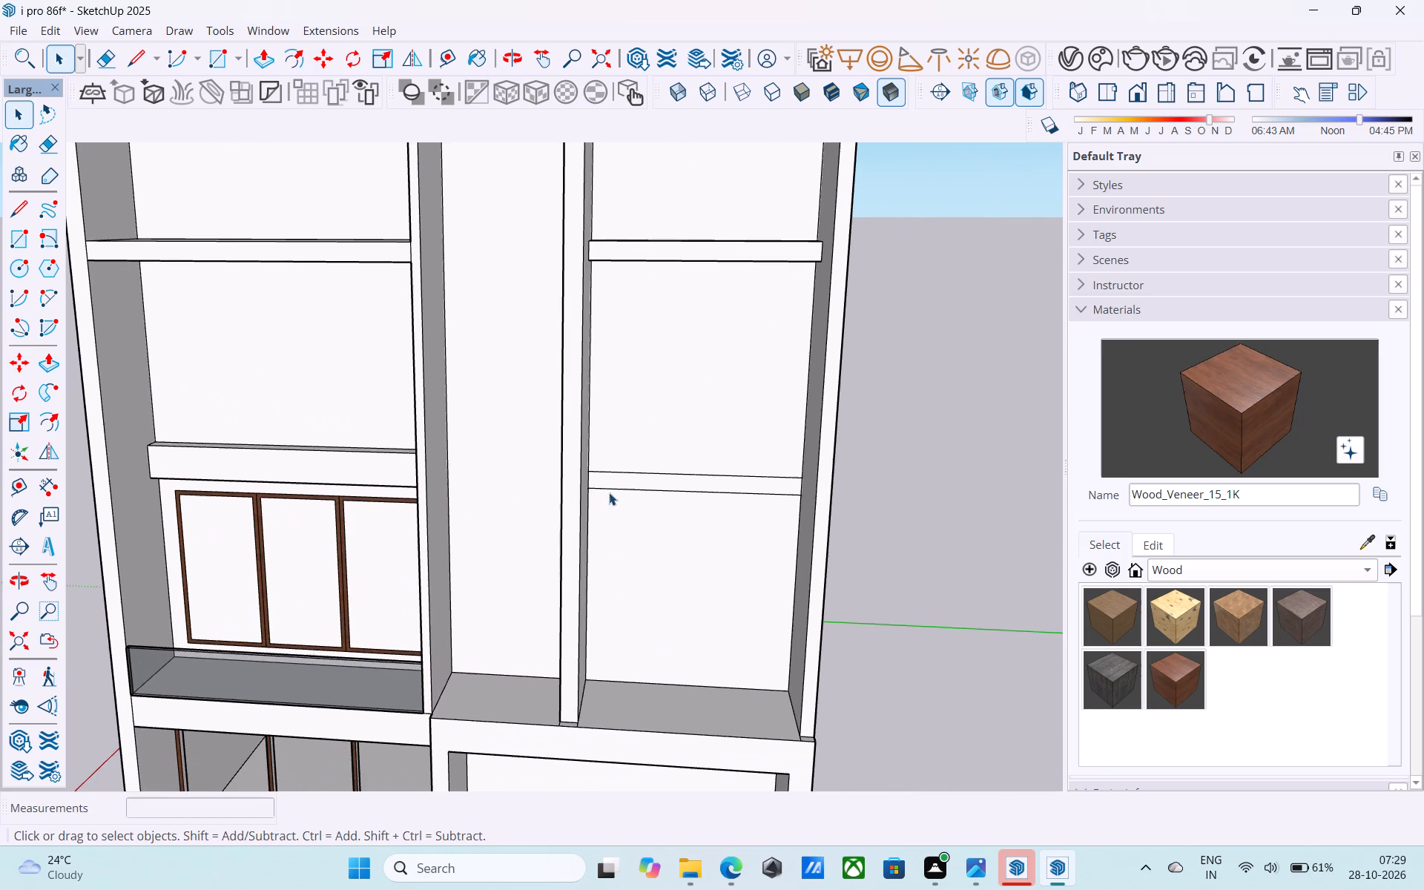
middle_click_drag(609, 492, 552, 489)
scroll(588, 475, "up", 3)
left_click(589, 471)
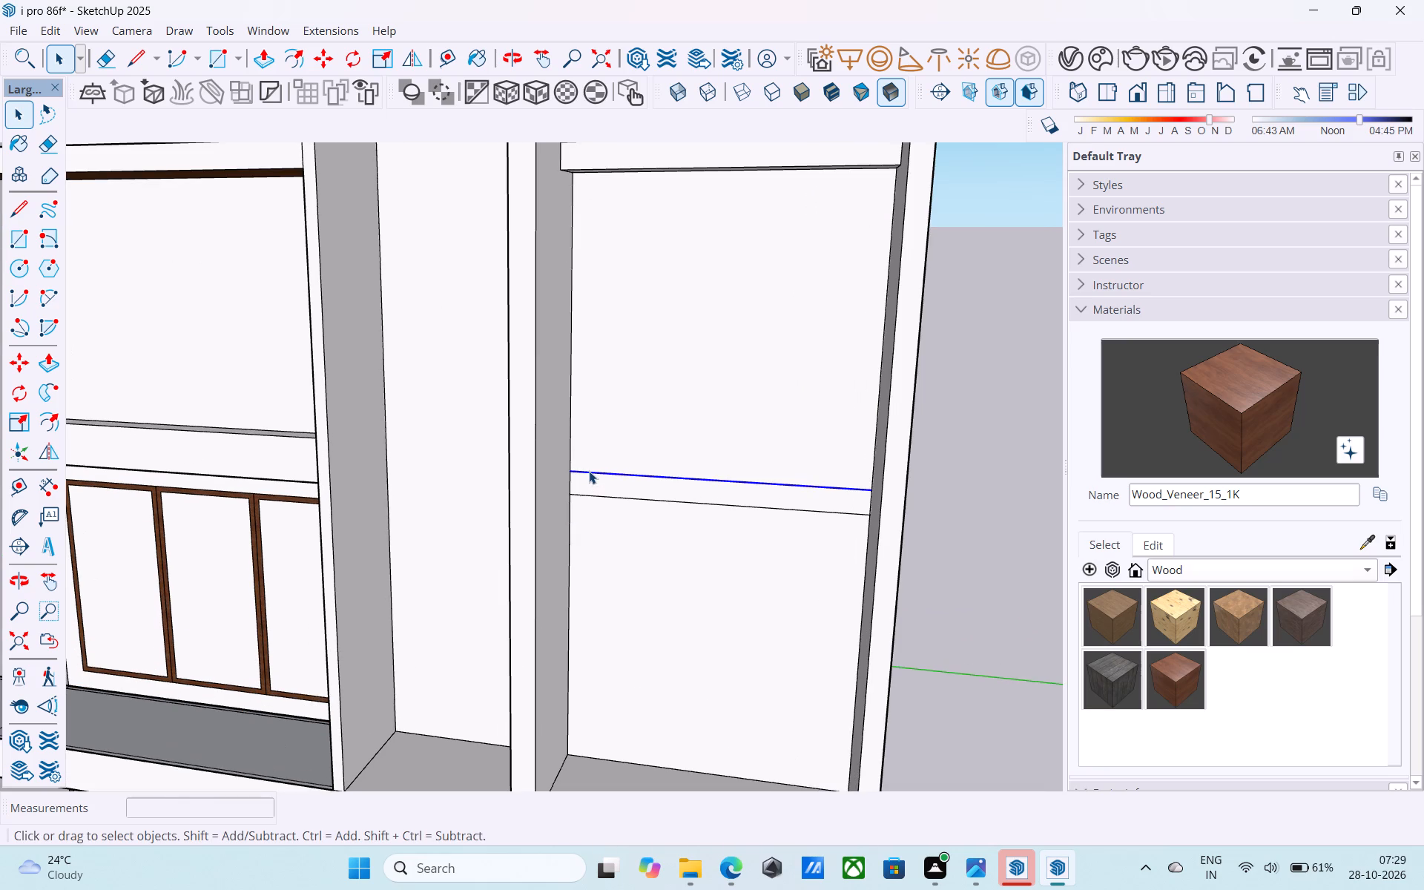
key("m")
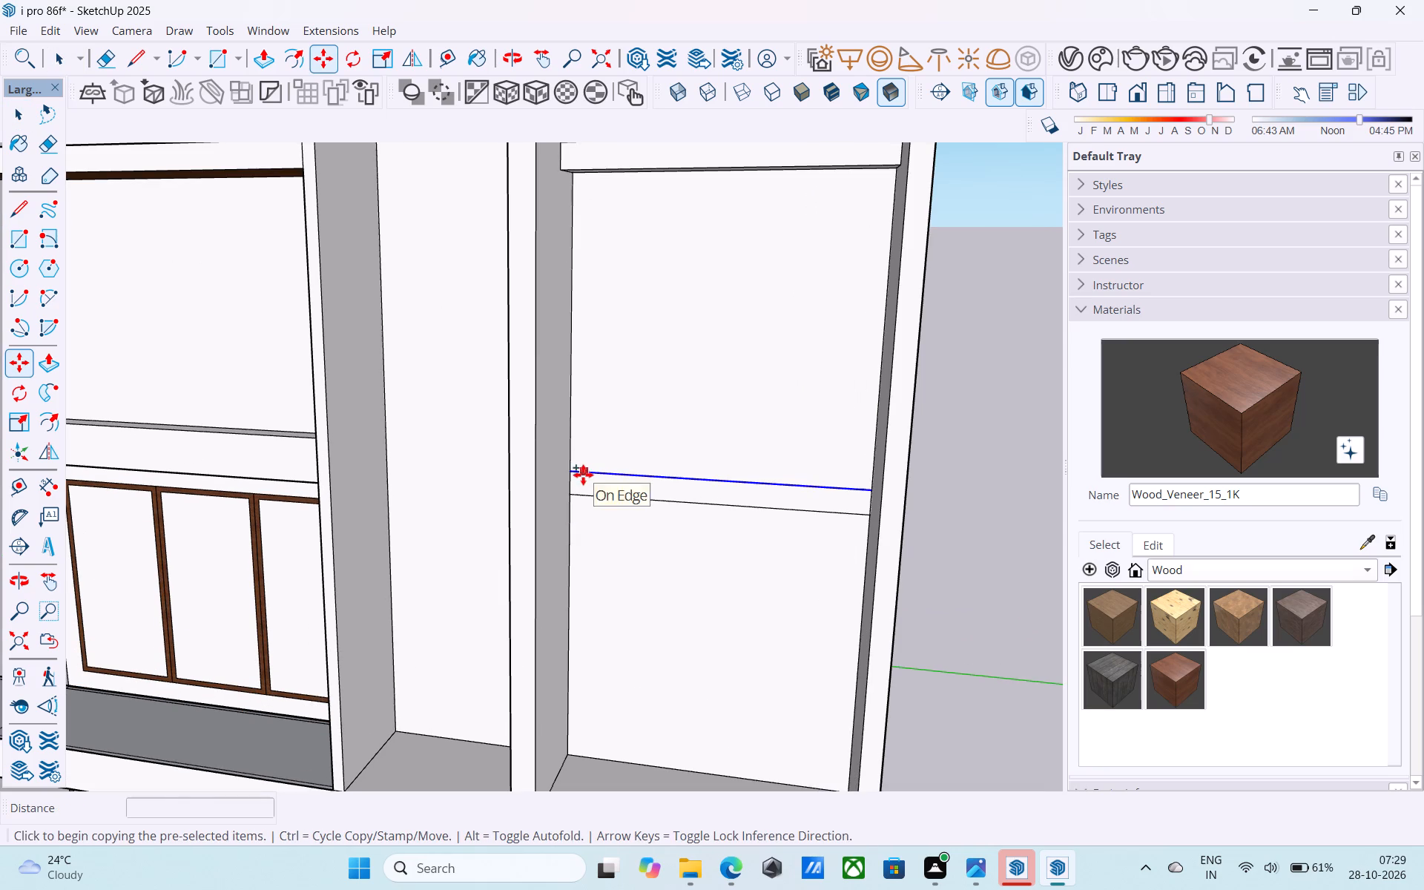
left_click(577, 475)
left_click(574, 445)
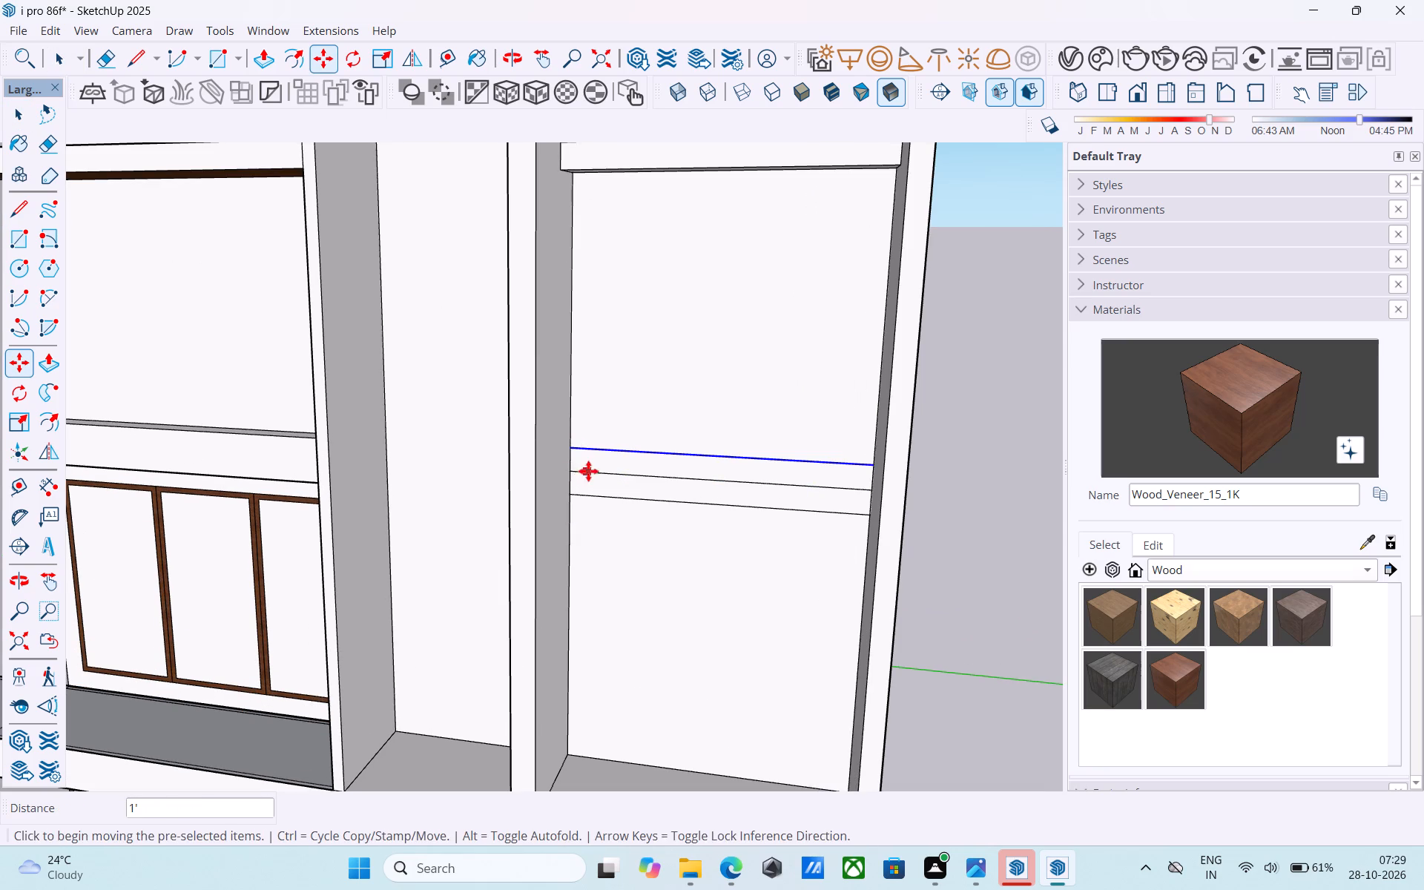
Erase the middle line of the right-hand bay's band and Push/Pull the merged band 1' outward.
key("e")
left_click_drag(606, 484, 613, 472)
key("space")
left_click(614, 472)
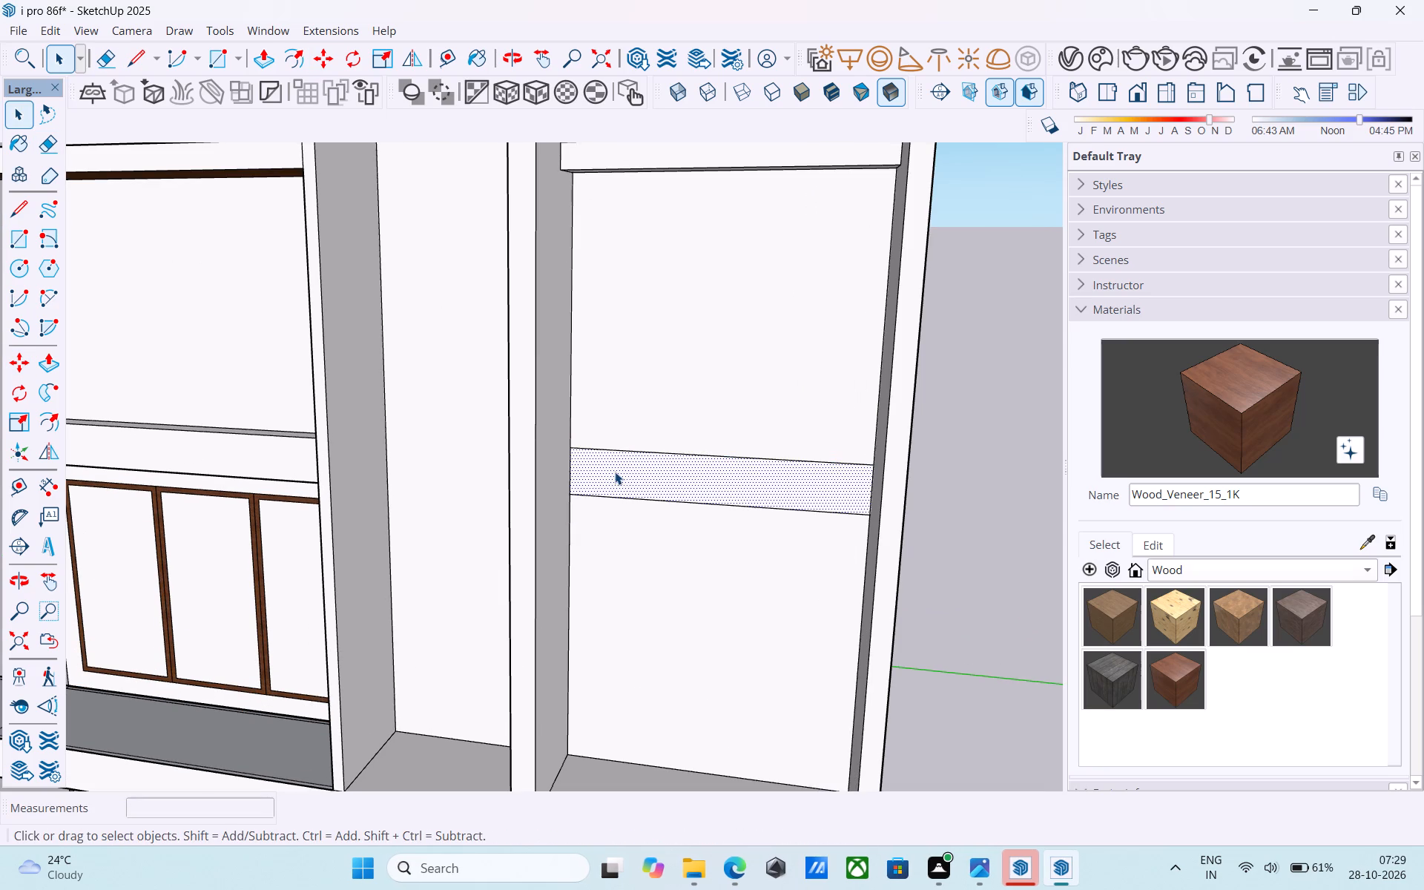
key("p")
double_click(615, 472)
key("space")
Examine the building's facade, side wall and projecting bands from several angles.
scroll(615, 472, "down", 9)
middle_click_drag(596, 523, 596, 524)
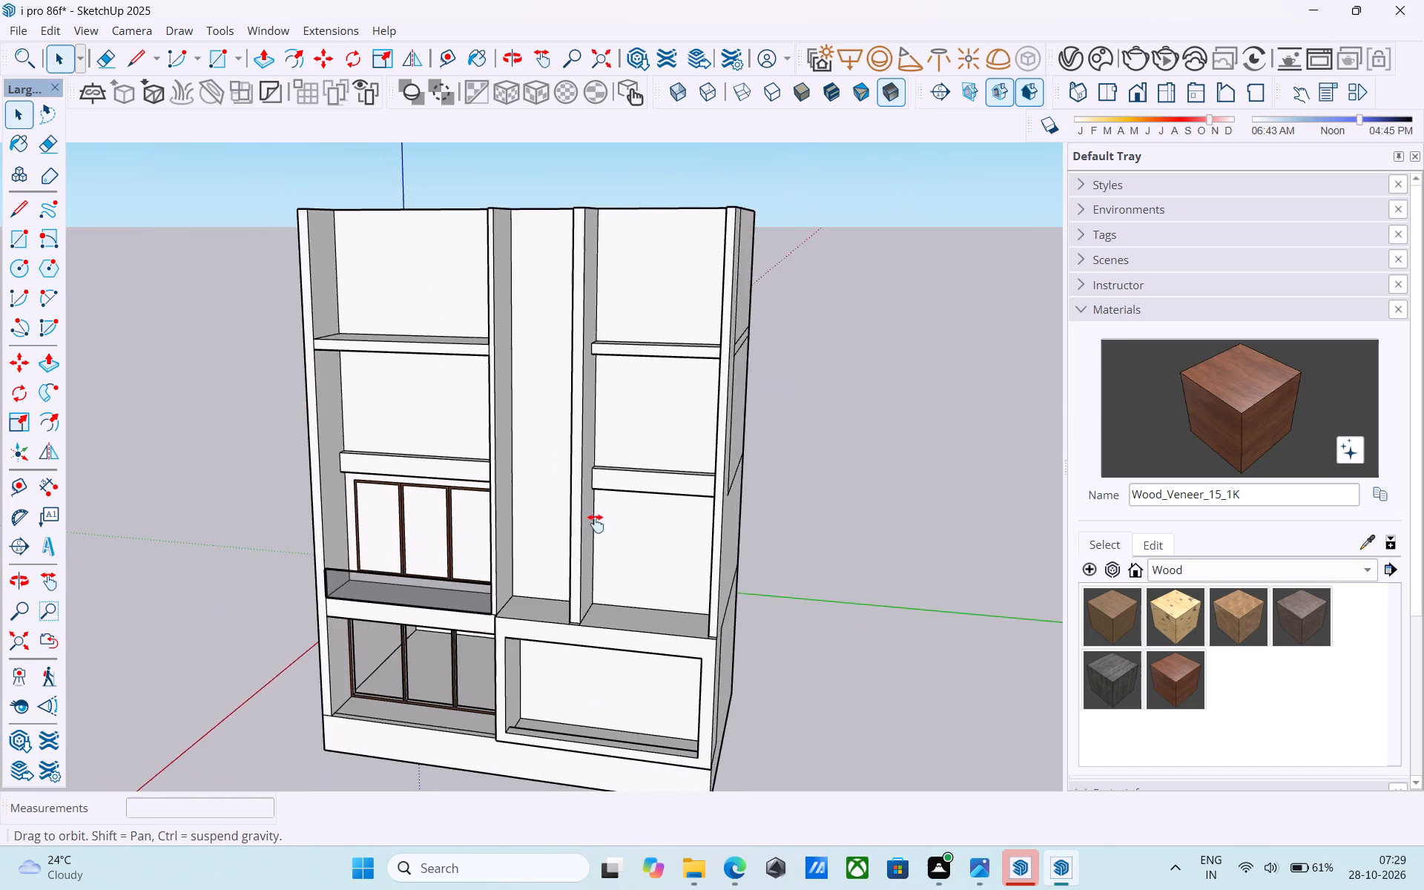
middle_click_drag(596, 524, 929, 492)
middle_click_drag(699, 555, 670, 432, "shift")
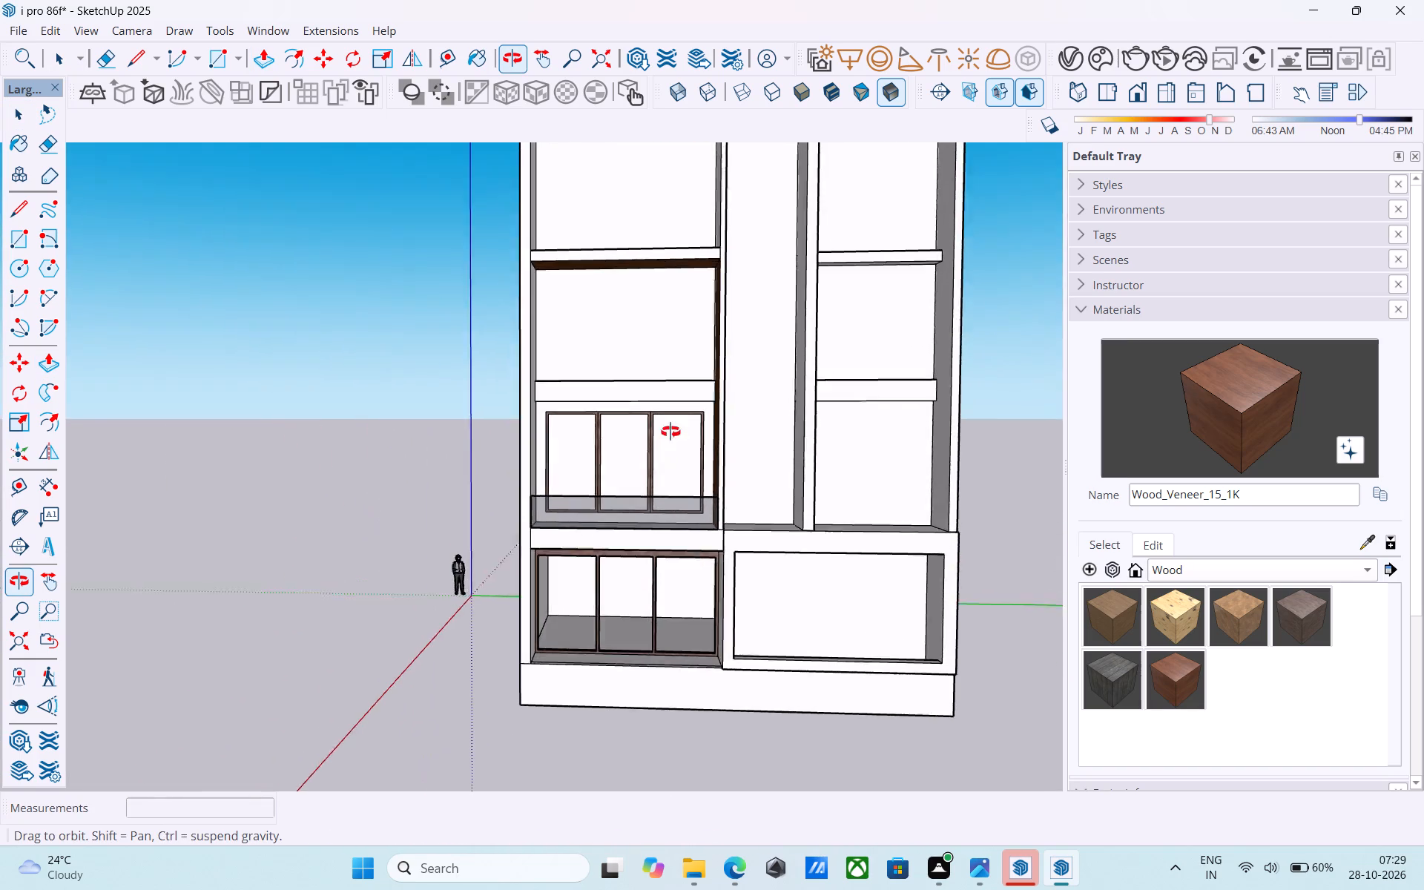
middle_click_drag(670, 432, 683, 480, "shift")
middle_click_drag(711, 542, 697, 582)
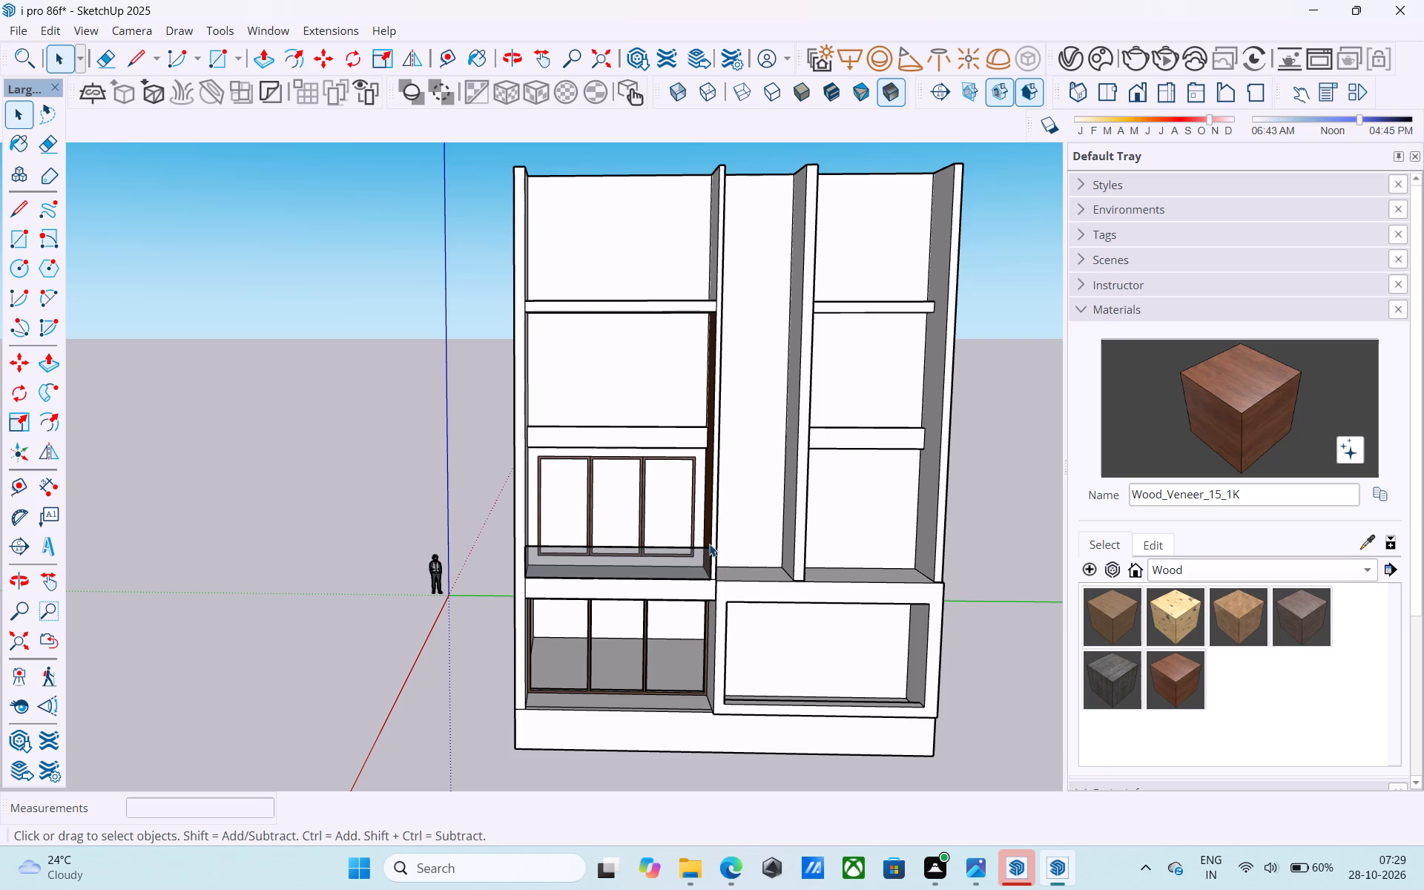
scroll(682, 578, "down", 1)
middle_click_drag(682, 578, 956, 658)
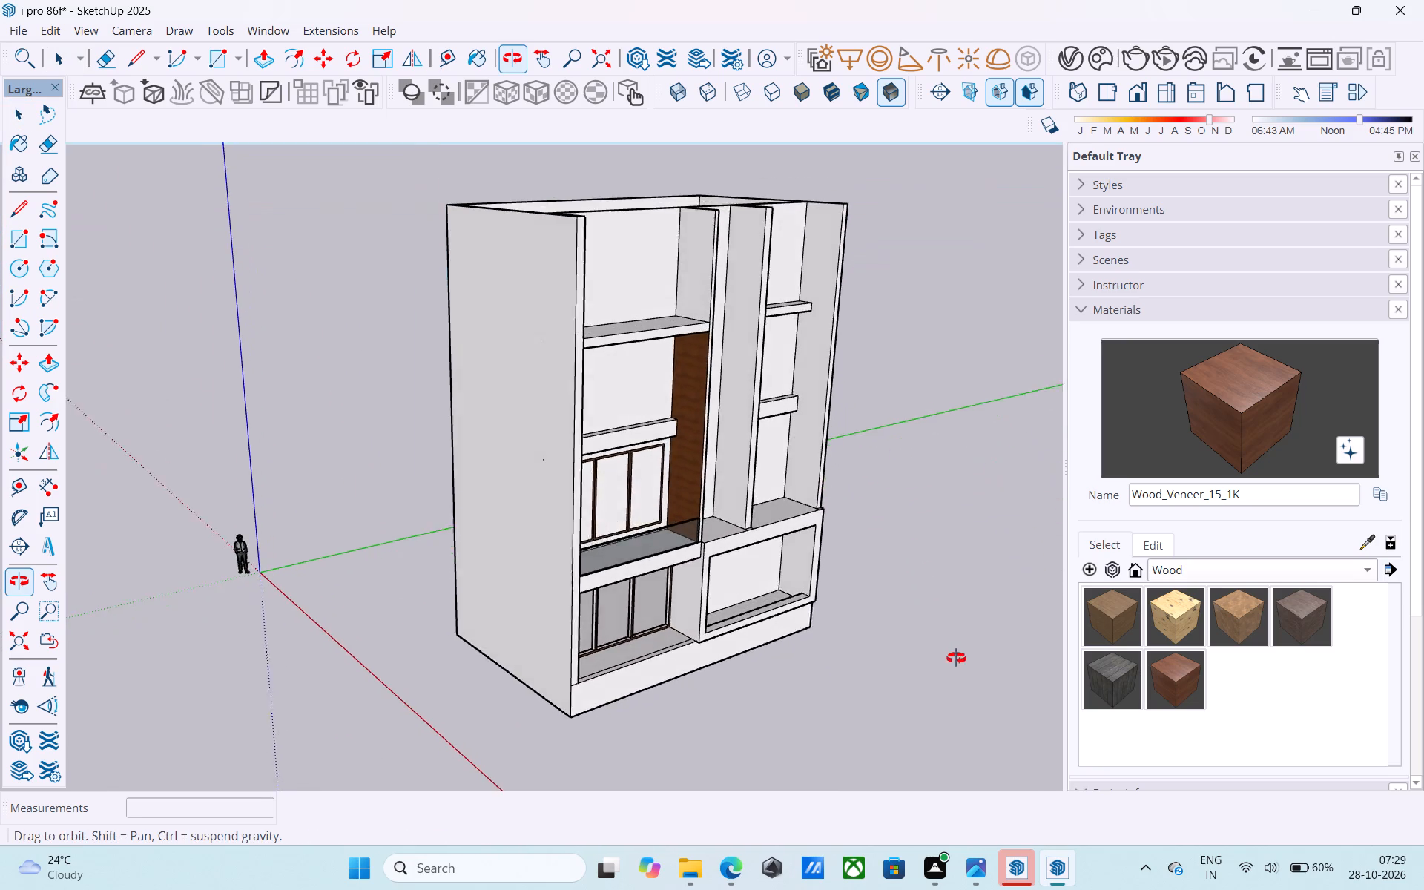
middle_click_drag(956, 658, 974, 663)
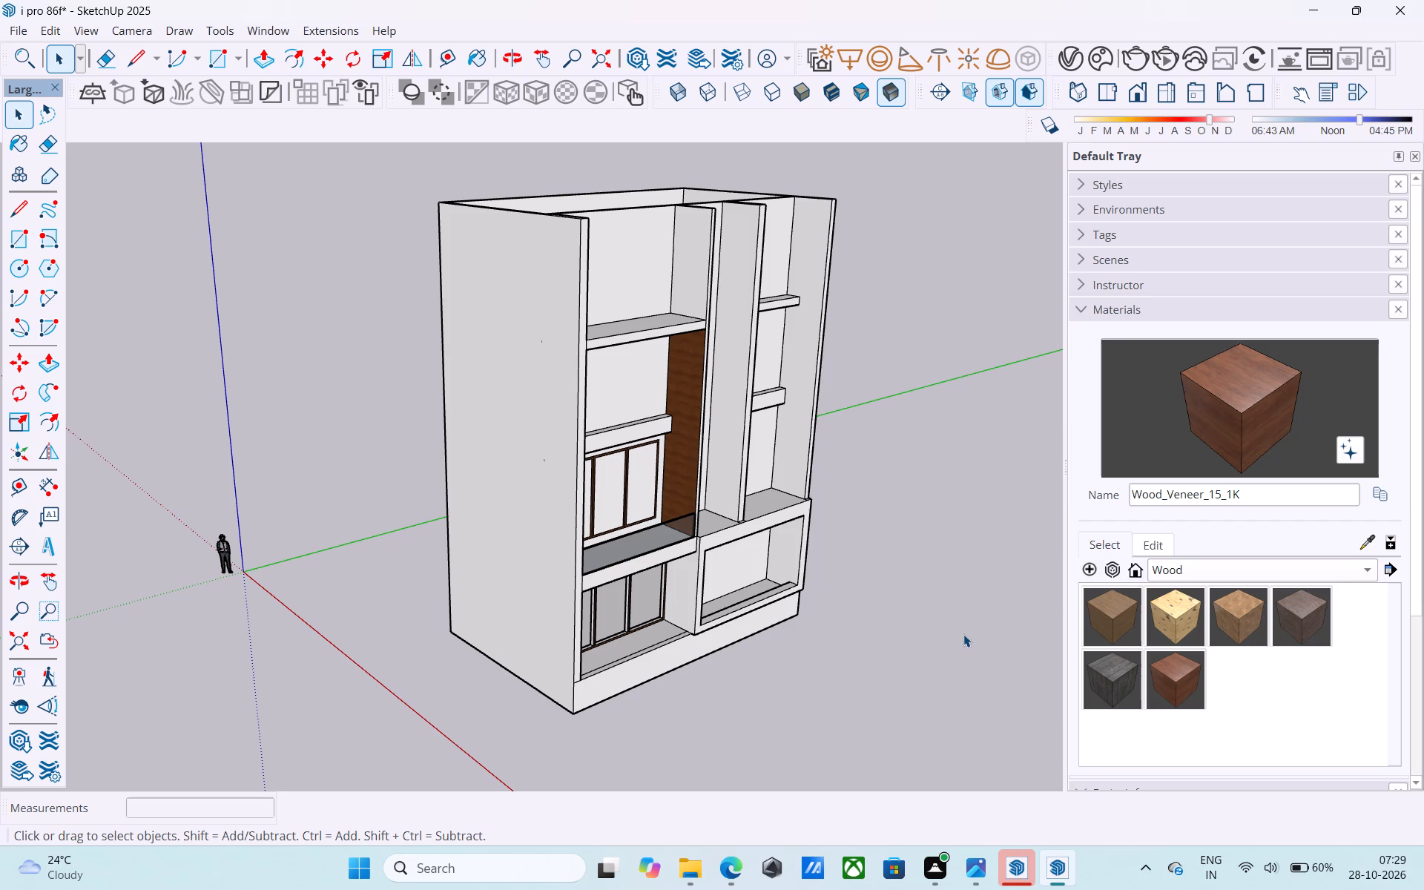
middle_click_drag(932, 459, 747, 464)
scroll(685, 449, "up", 3)
scroll(685, 447, "down", 4)
middle_click_drag(679, 452, 660, 623)
scroll(656, 600, "up", 4)
middle_click_drag(651, 587, 600, 378, "shift")
scroll(601, 393, "down", 3)
middle_click_drag(604, 411, 610, 449, "shift")
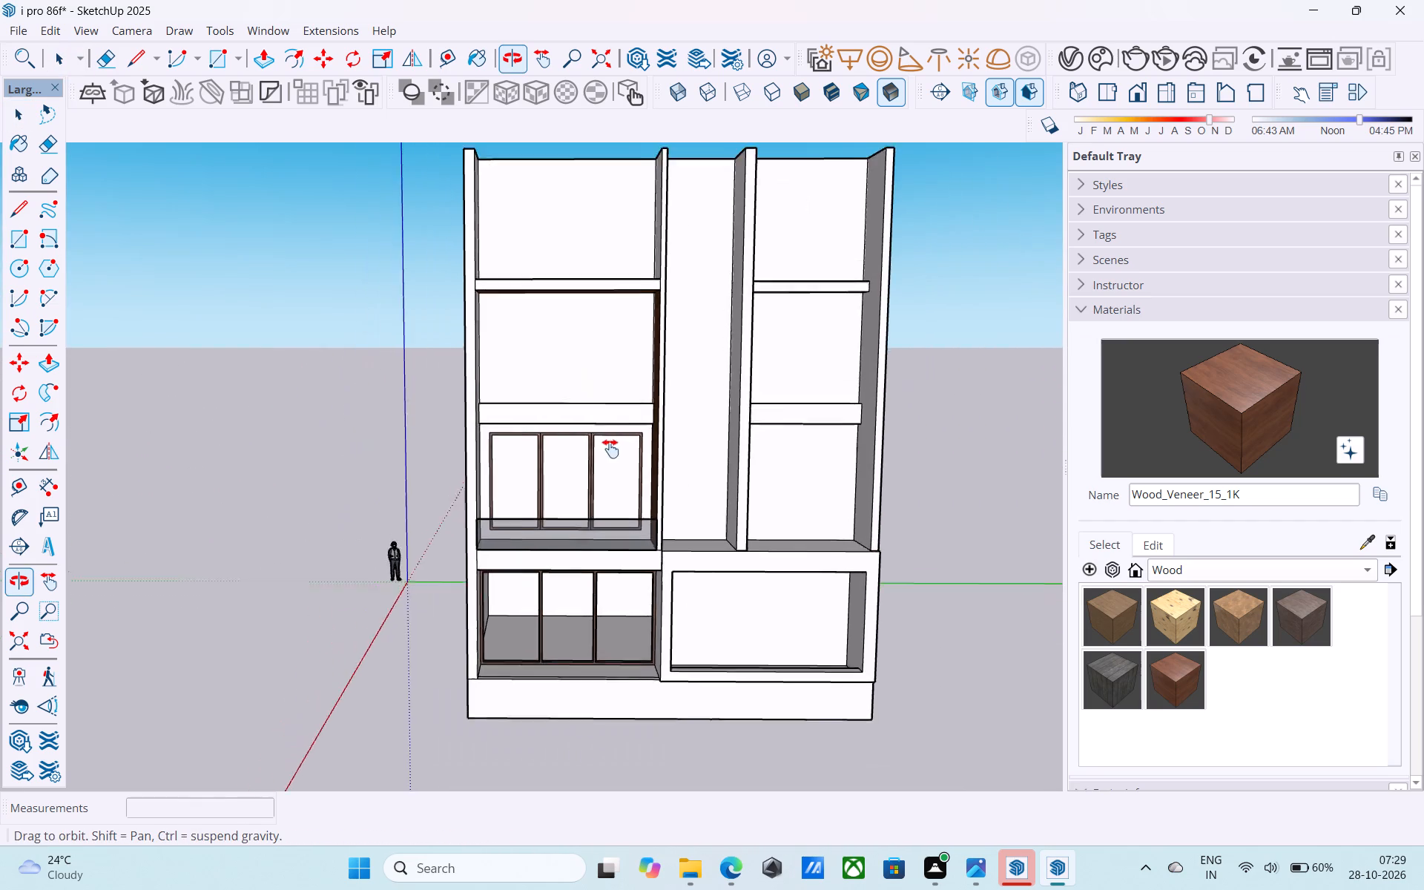
Push/Pull the three pane faces of the wood-framed window behind the glass railing 6" inward to open them.
middle_click_drag(610, 449, 708, 558, "shift")
scroll(666, 566, "up", 2)
left_click(615, 533)
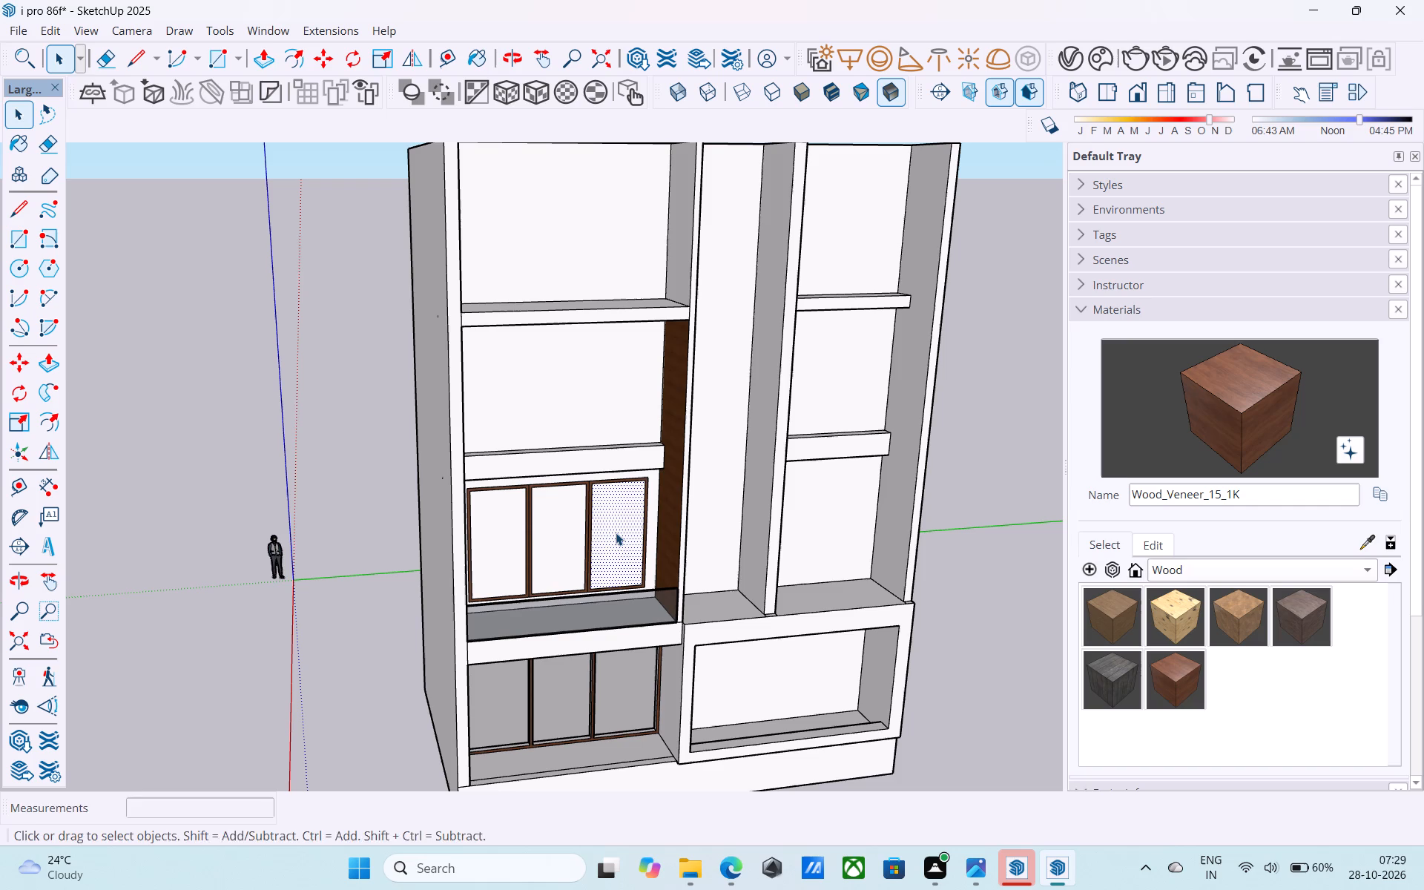
key("p")
scroll(616, 533, "up", 5)
left_click(598, 549)
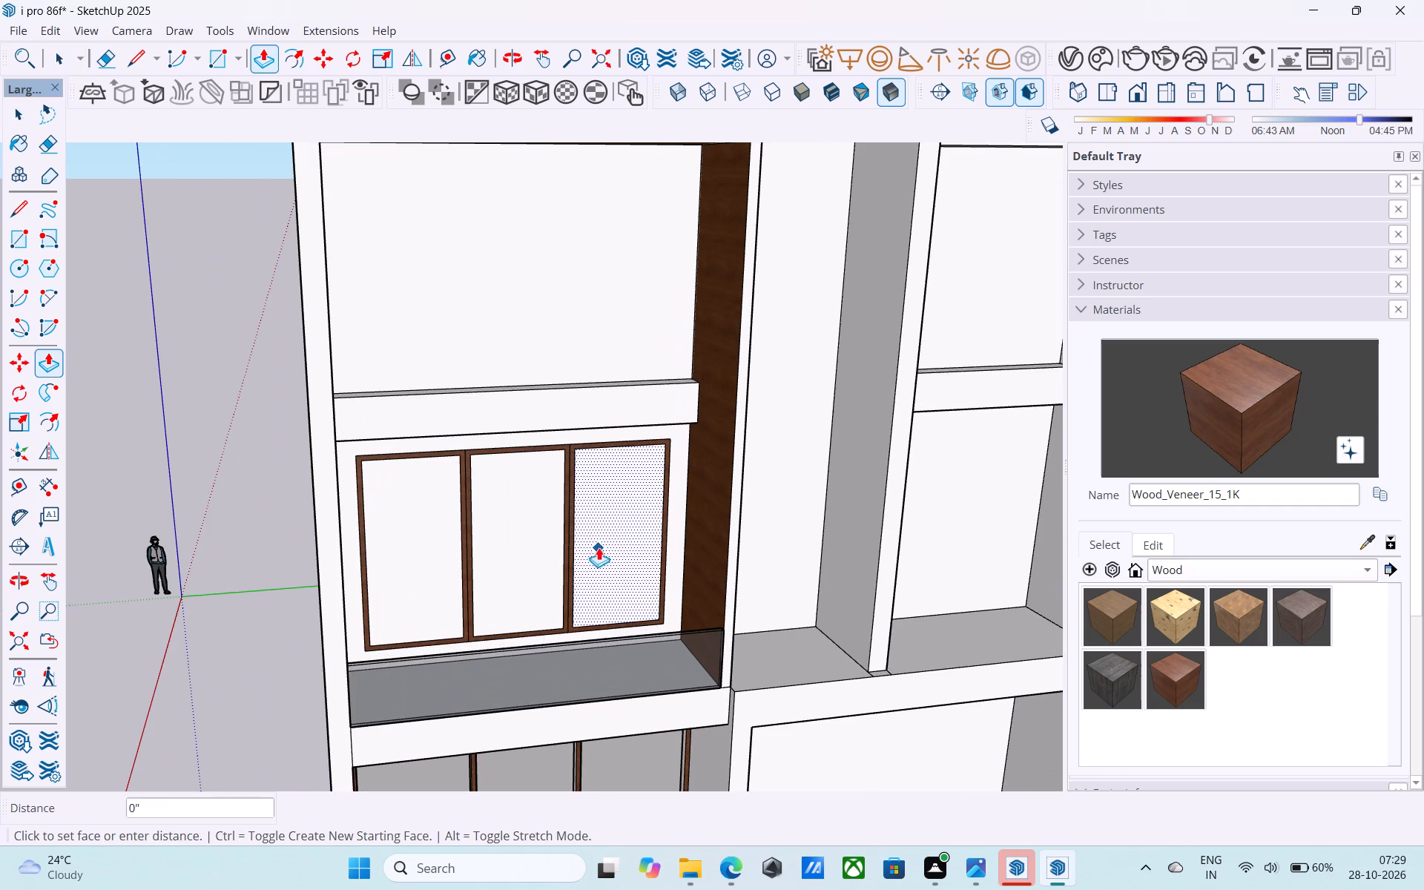
scroll(613, 512, "up", 4)
left_click(613, 512)
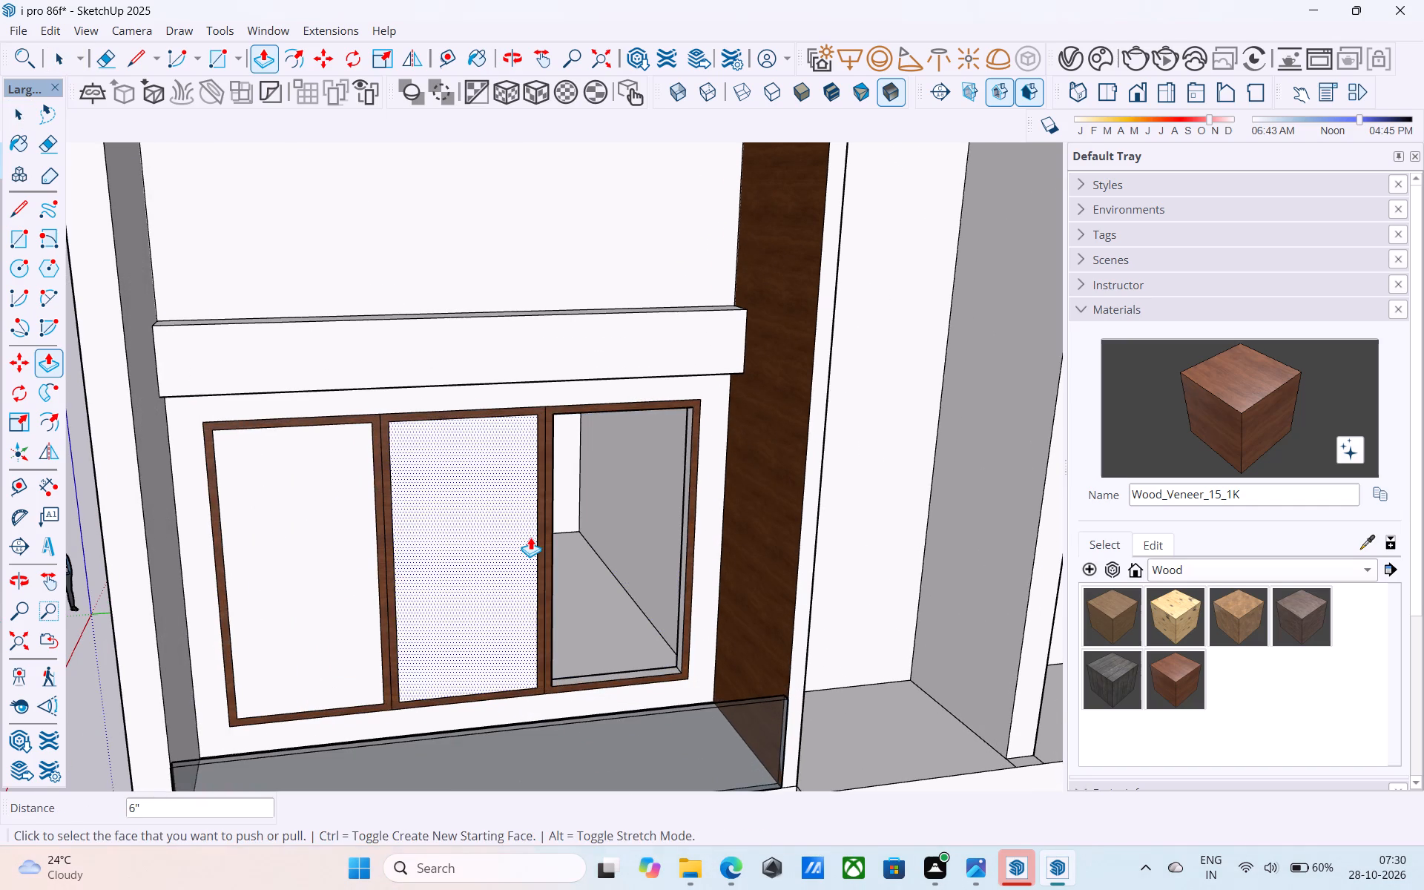
double_click(530, 537)
double_click(306, 585)
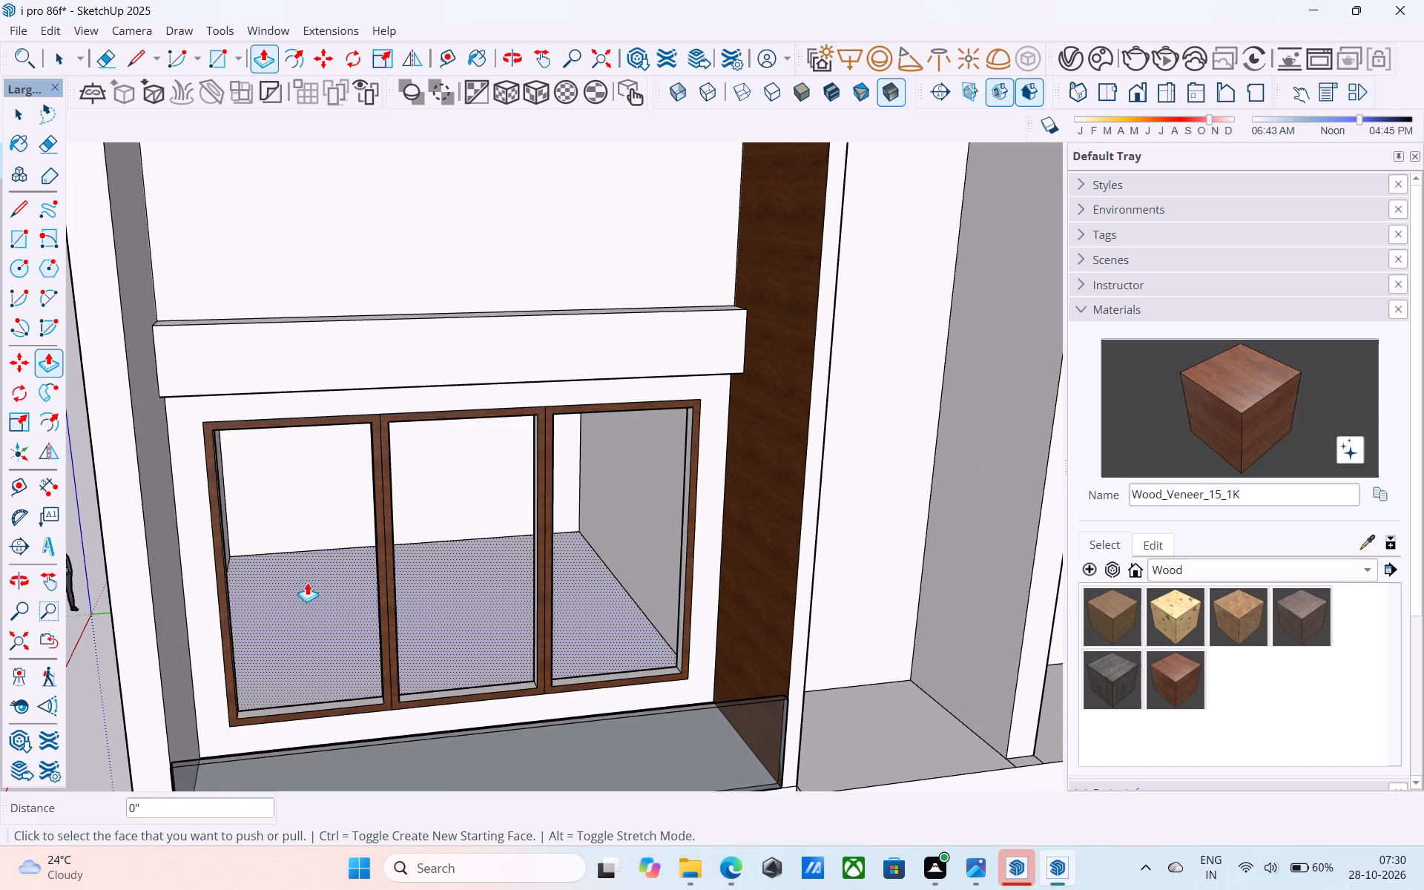
Save the model.
key("ctrl+s")
Examine the opened window and the surrounding bays from the front and the side.
key("space")
scroll(436, 672, "down", 11)
middle_click_drag(438, 672, 489, 621)
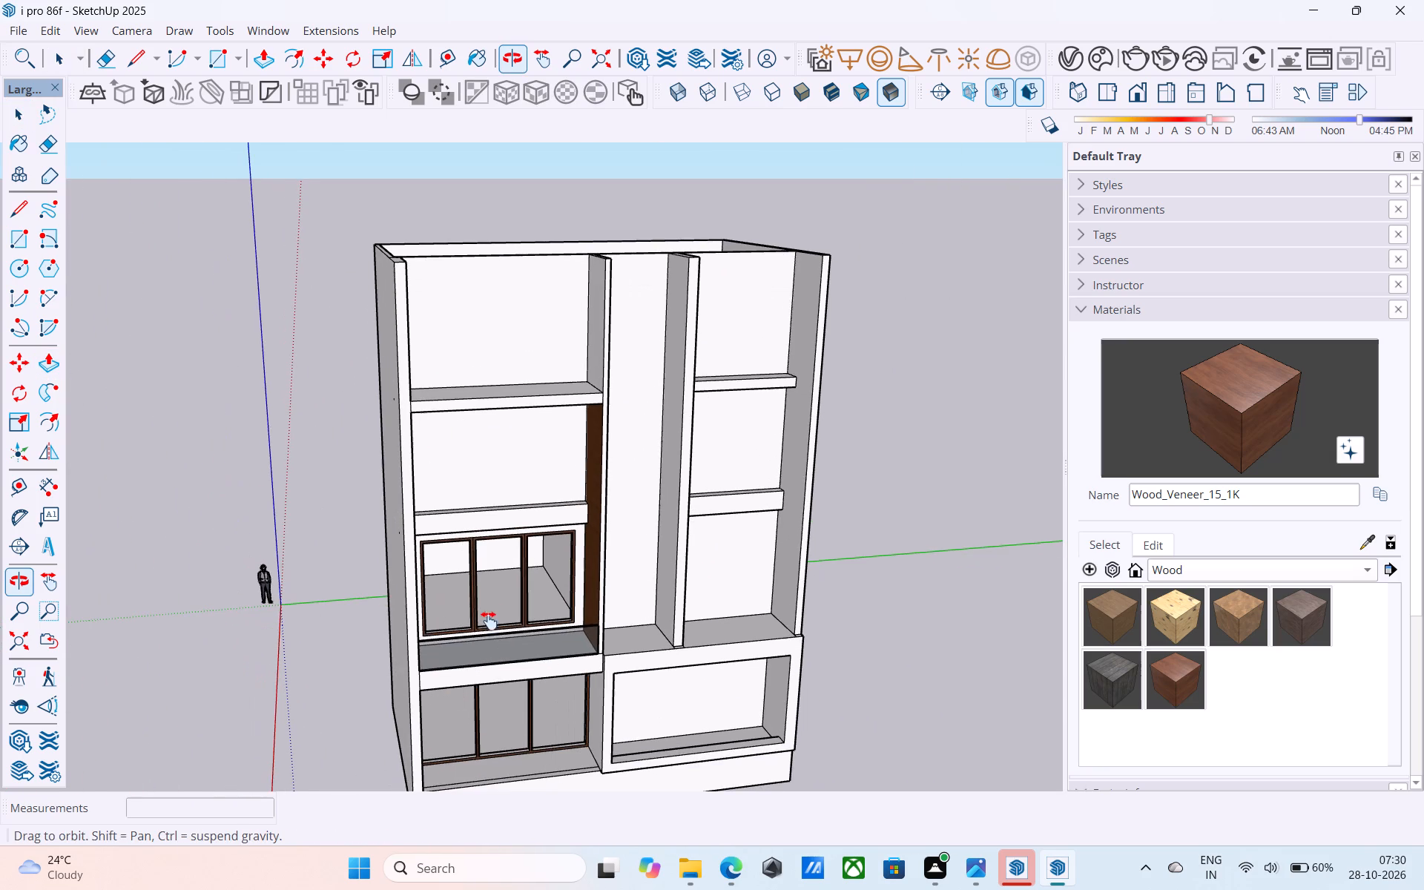
middle_click_drag(489, 621, 489, 620)
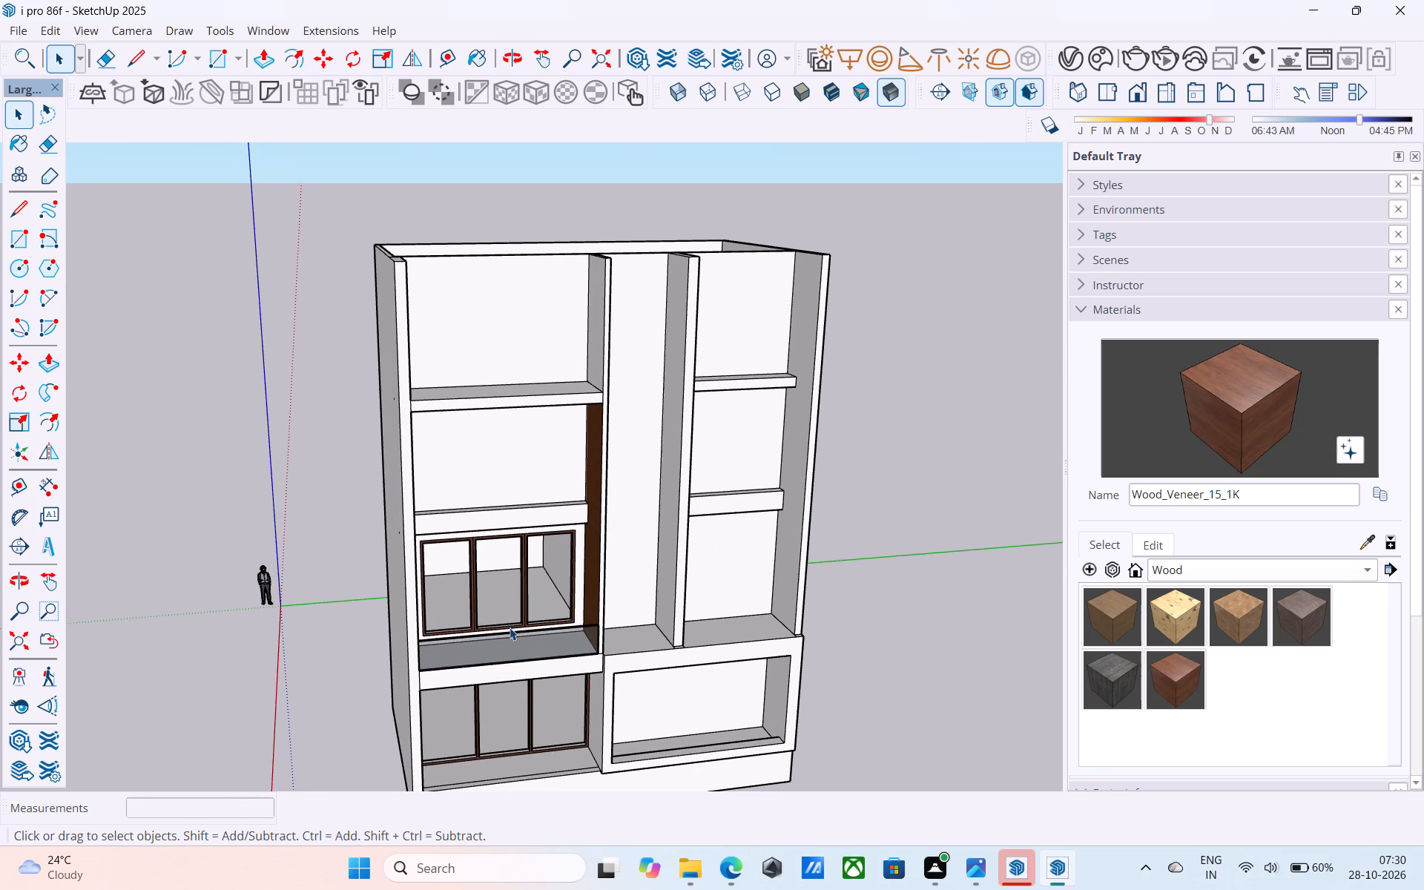
middle_click_drag(510, 628, 616, 601)
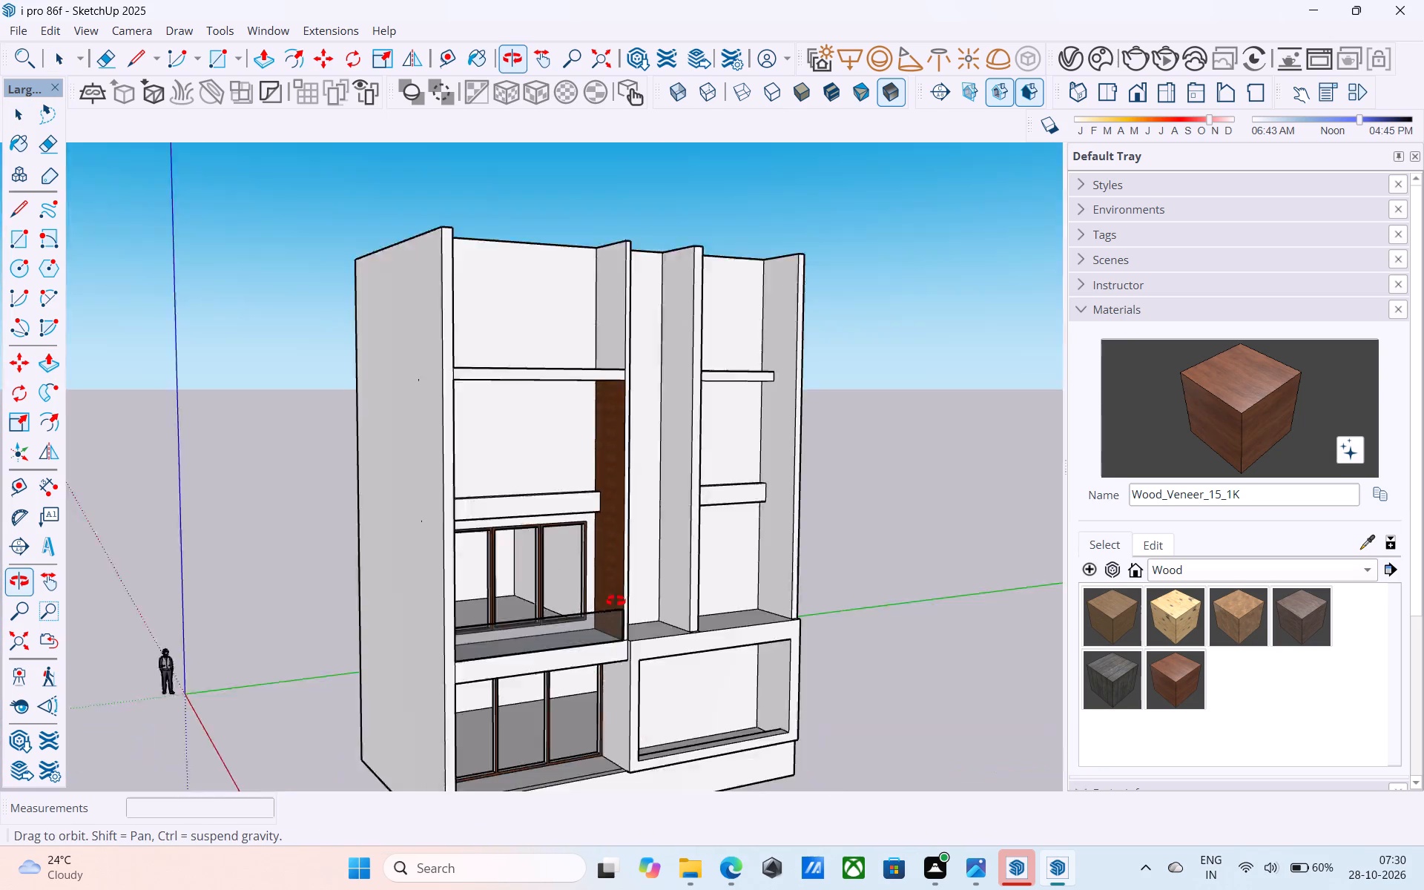
middle_click_drag(616, 601, 631, 678)
middle_click_drag(639, 650, 622, 634)
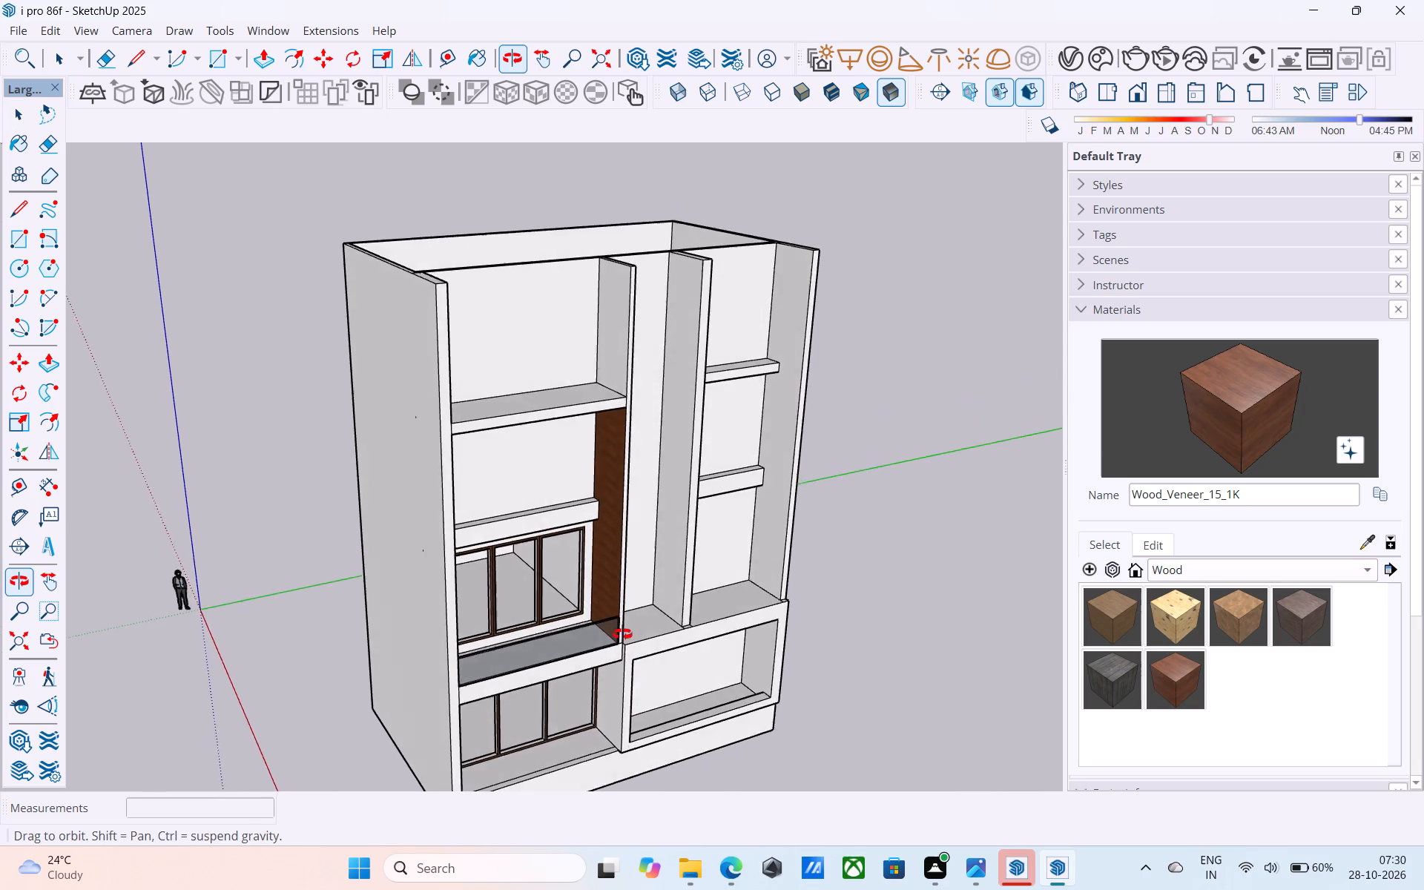
middle_click_drag(622, 634, 518, 570)
Offset the outline of the back-wall face directly above the railing bay's projecting band 1' inward.
scroll(467, 524, "down", 1)
middle_click_drag(473, 533, 398, 621)
scroll(541, 521, "up", 3)
middle_click_drag(538, 530, 576, 512)
left_click(568, 558)
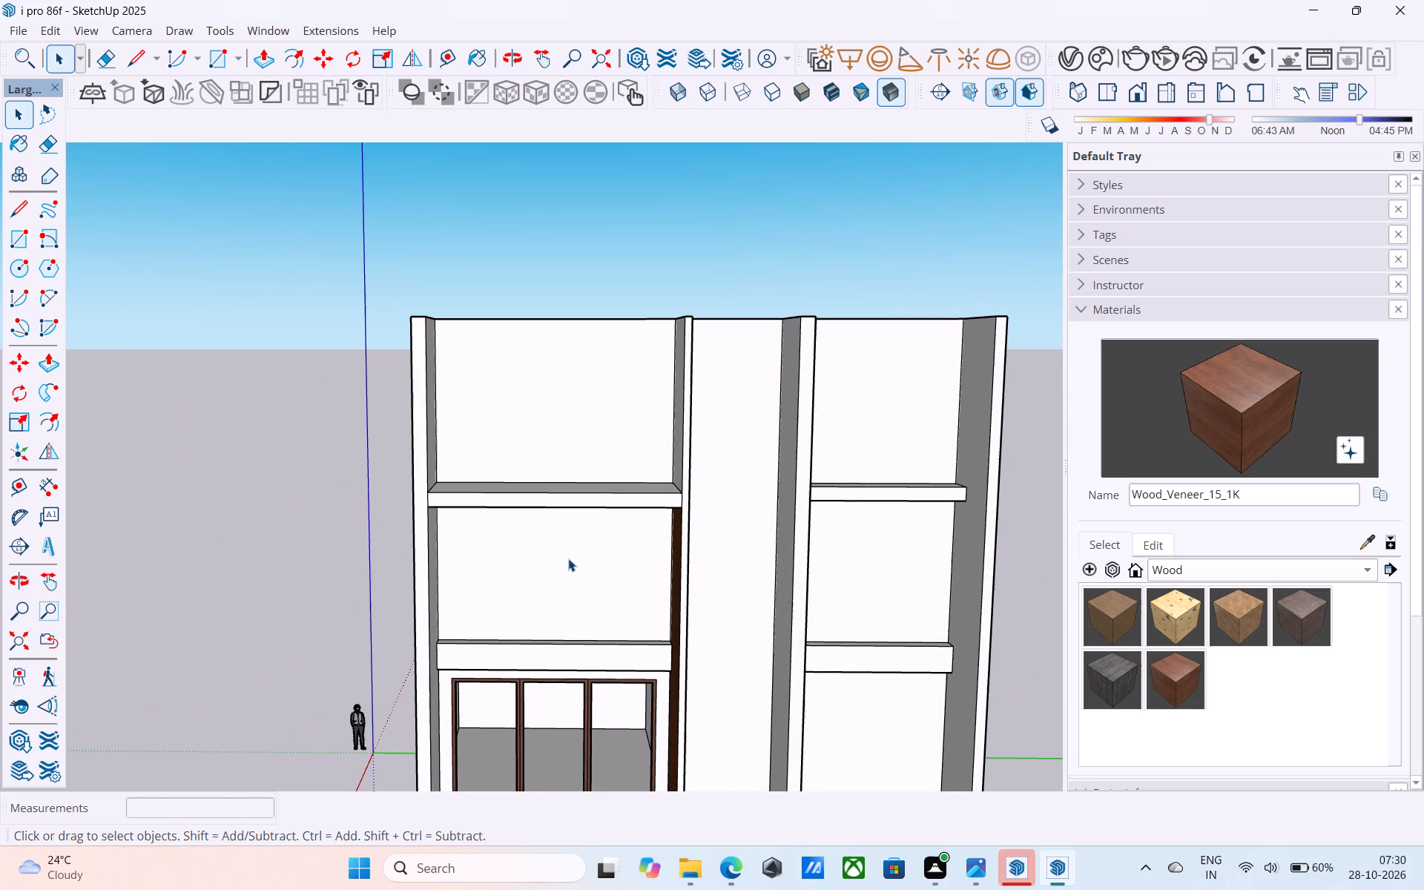
middle_click_drag(581, 603, 578, 584)
key("f")
scroll(566, 584, "up", 4)
left_click(557, 577)
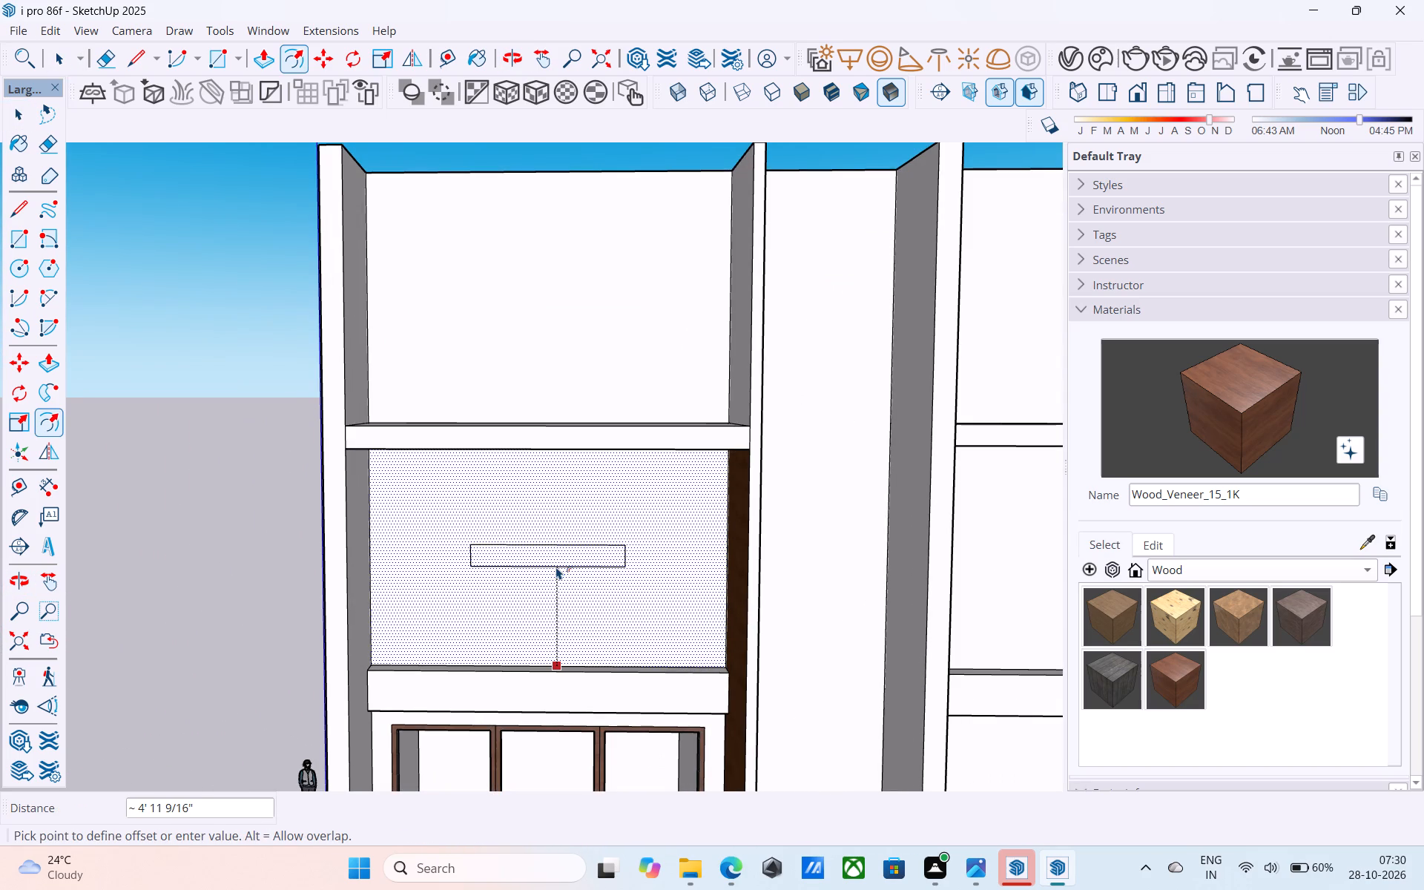
type("6\"")
key("Return")
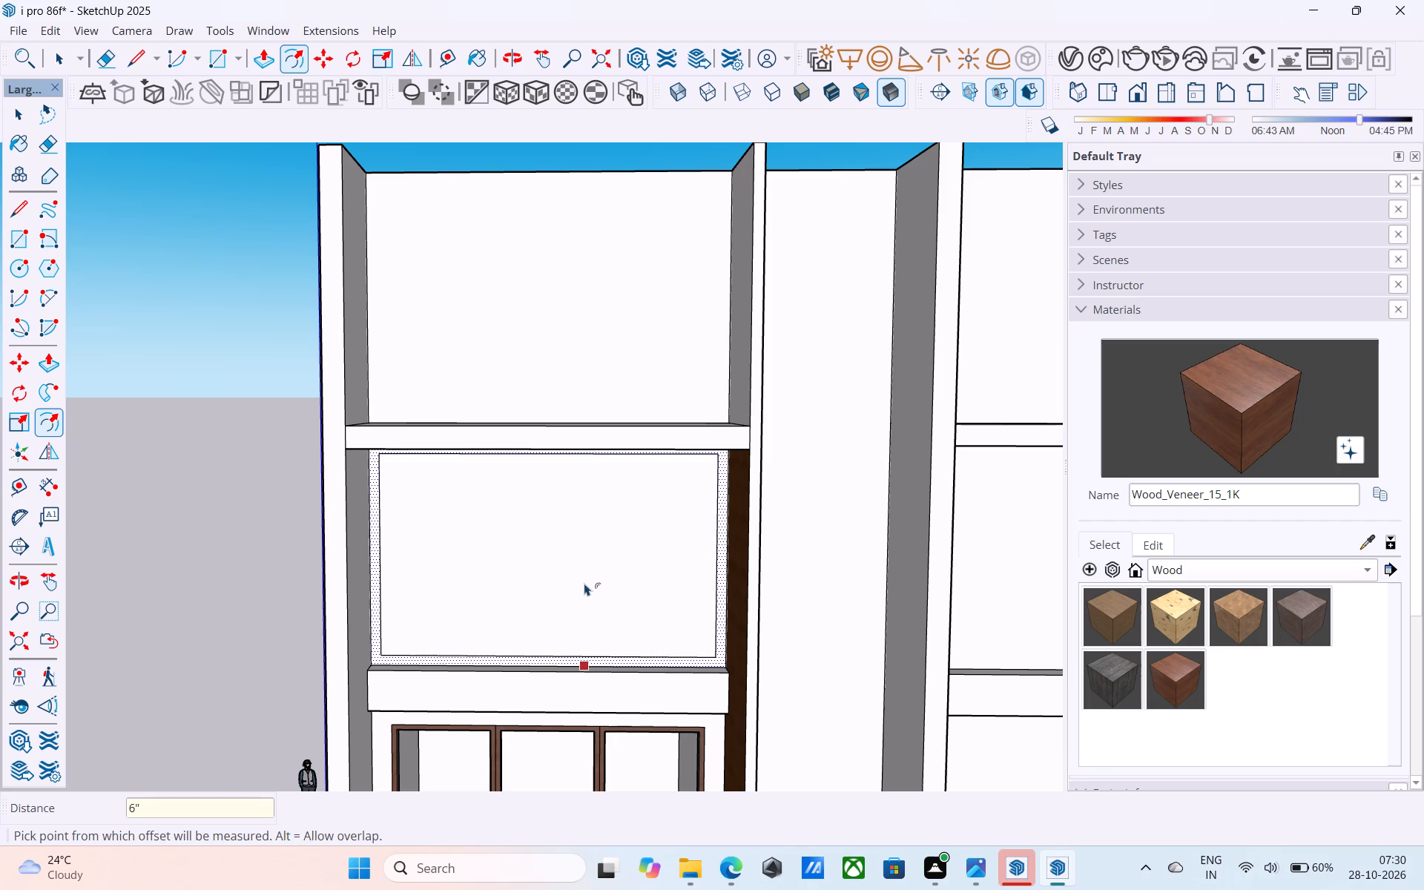
scroll(580, 577, "down", 7)
scroll(574, 584, "up", 4)
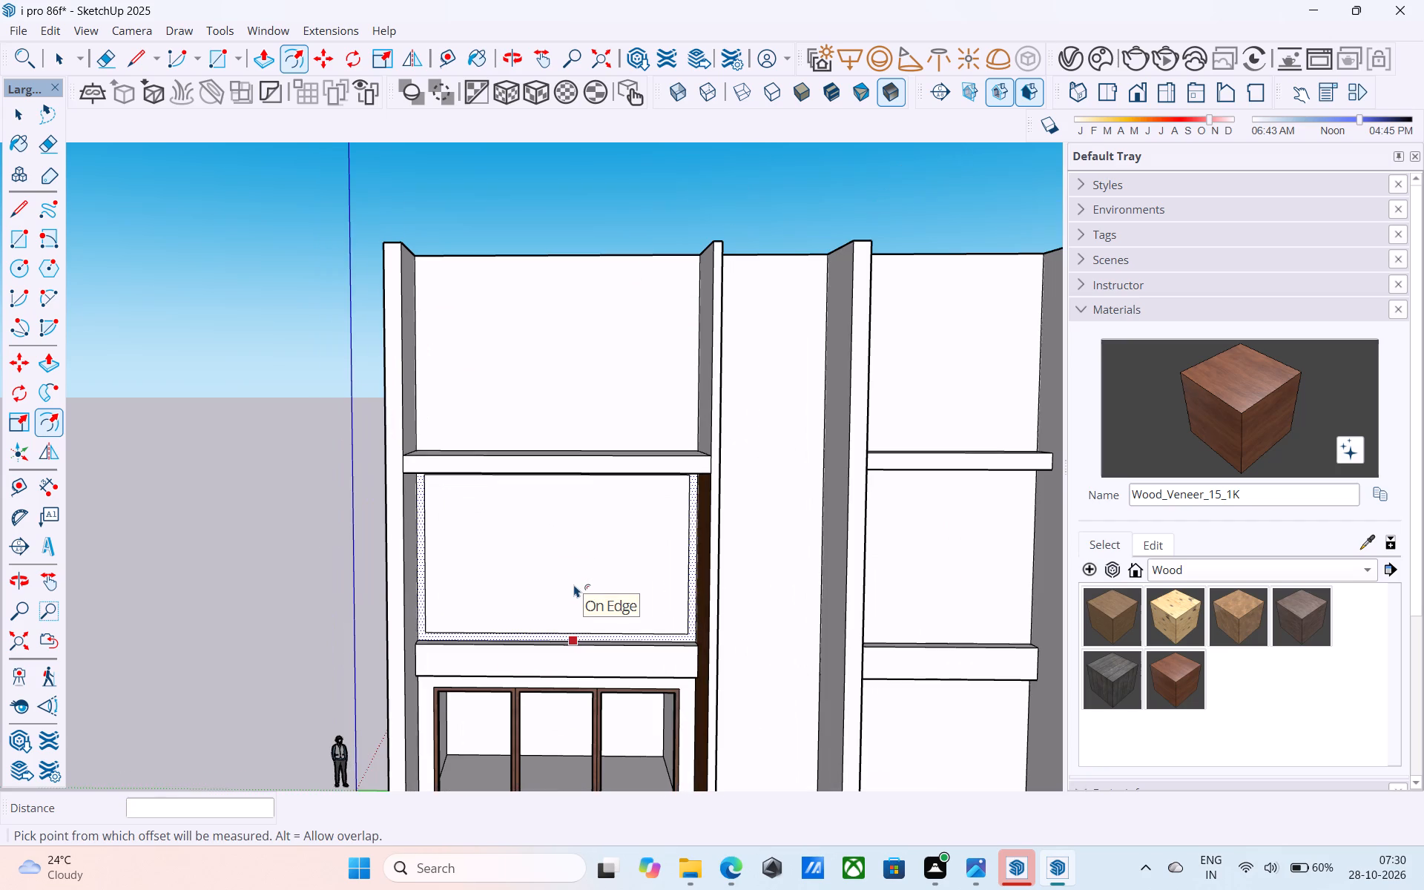
type("1'")
key("Return")
scroll(574, 584, "up", 2)
key("space")
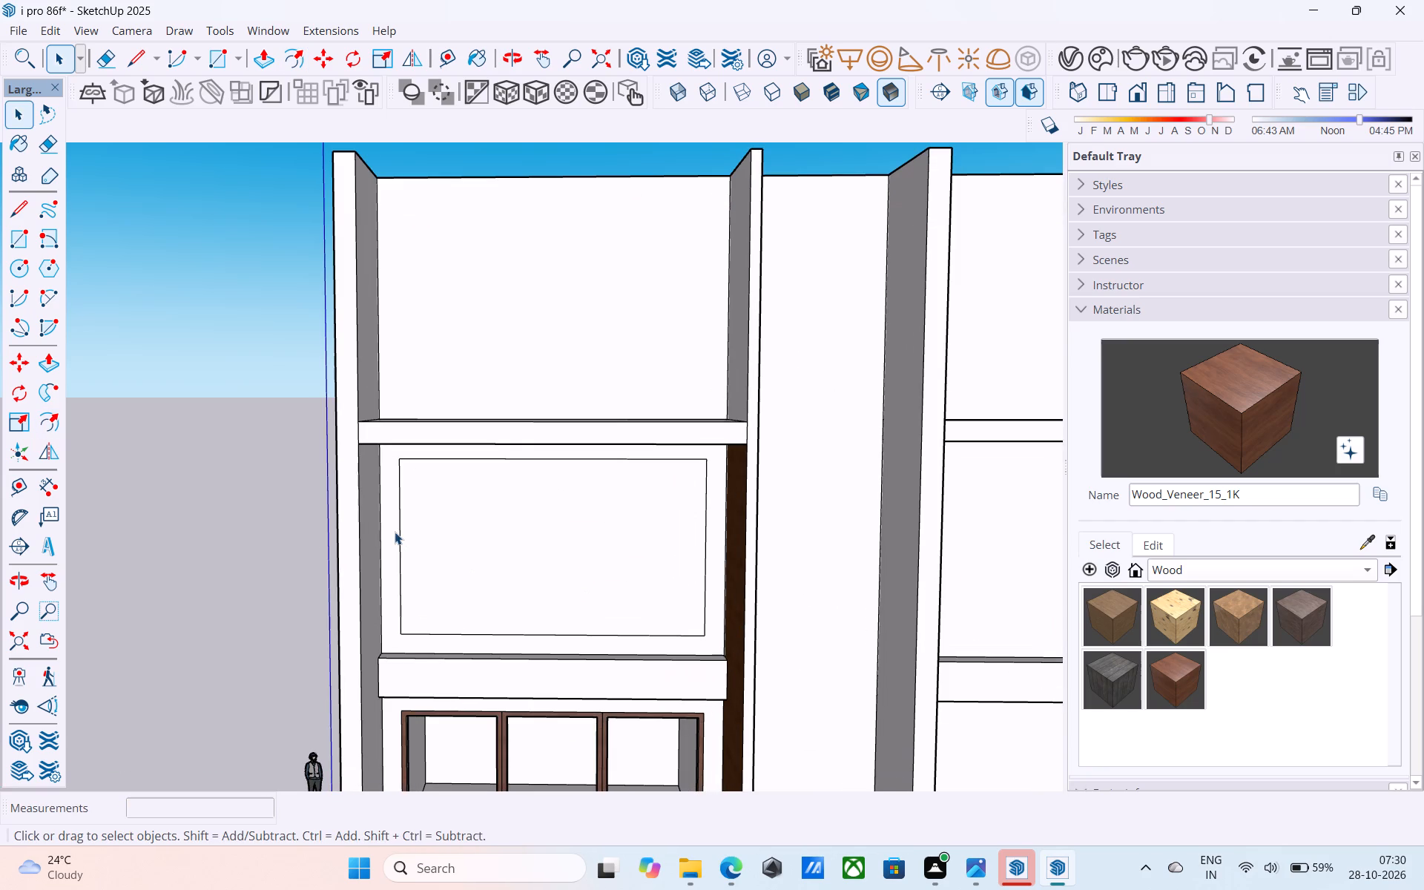
Offset the new inner rectangle 3" inward to outline the window frame.
left_click(487, 533)
scroll(490, 535, "up", 1)
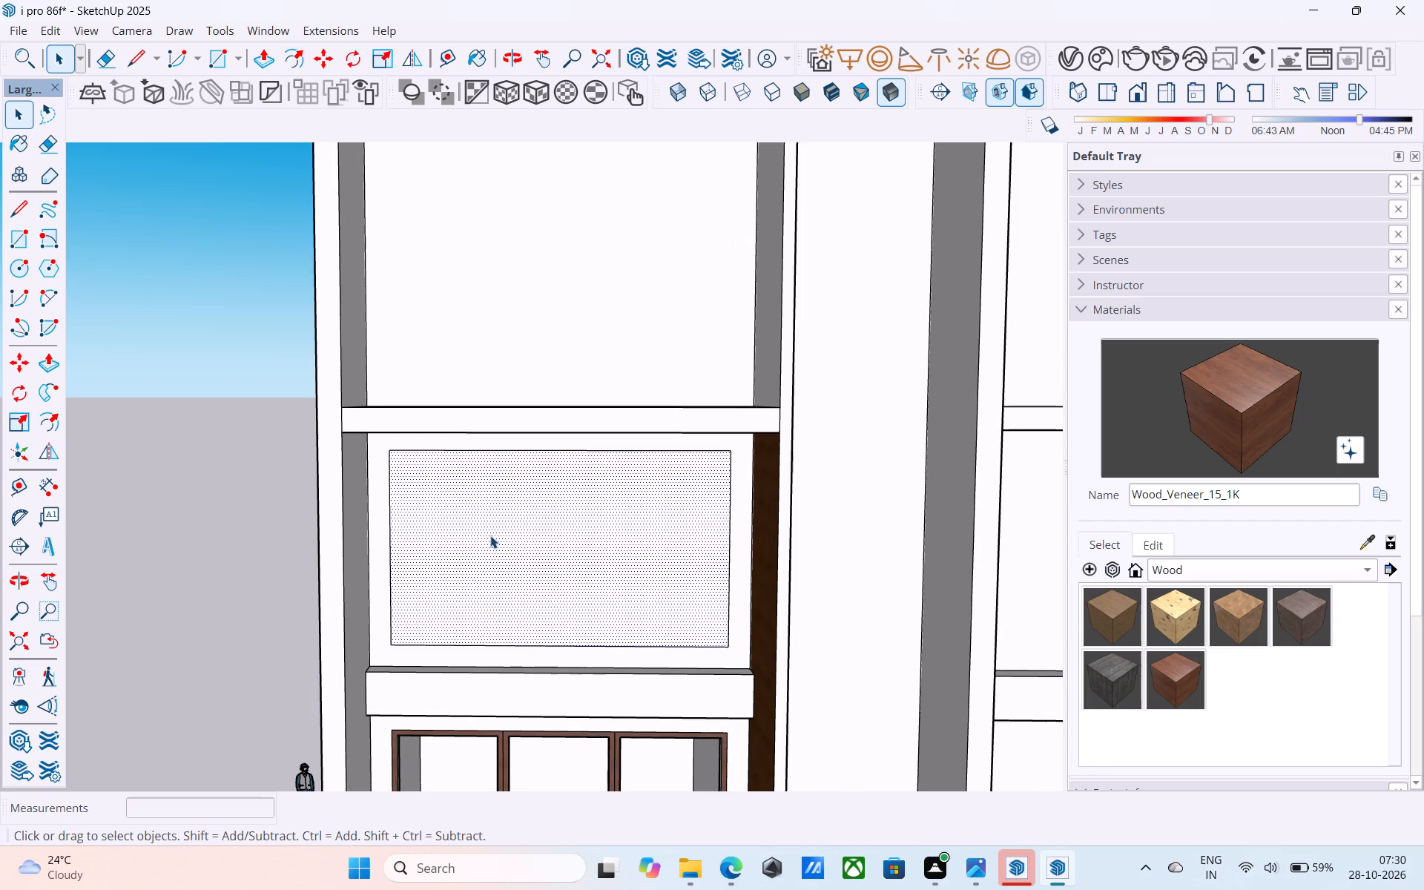
key("f")
left_click(490, 535)
type("3\"")
key("Return")
key("space")
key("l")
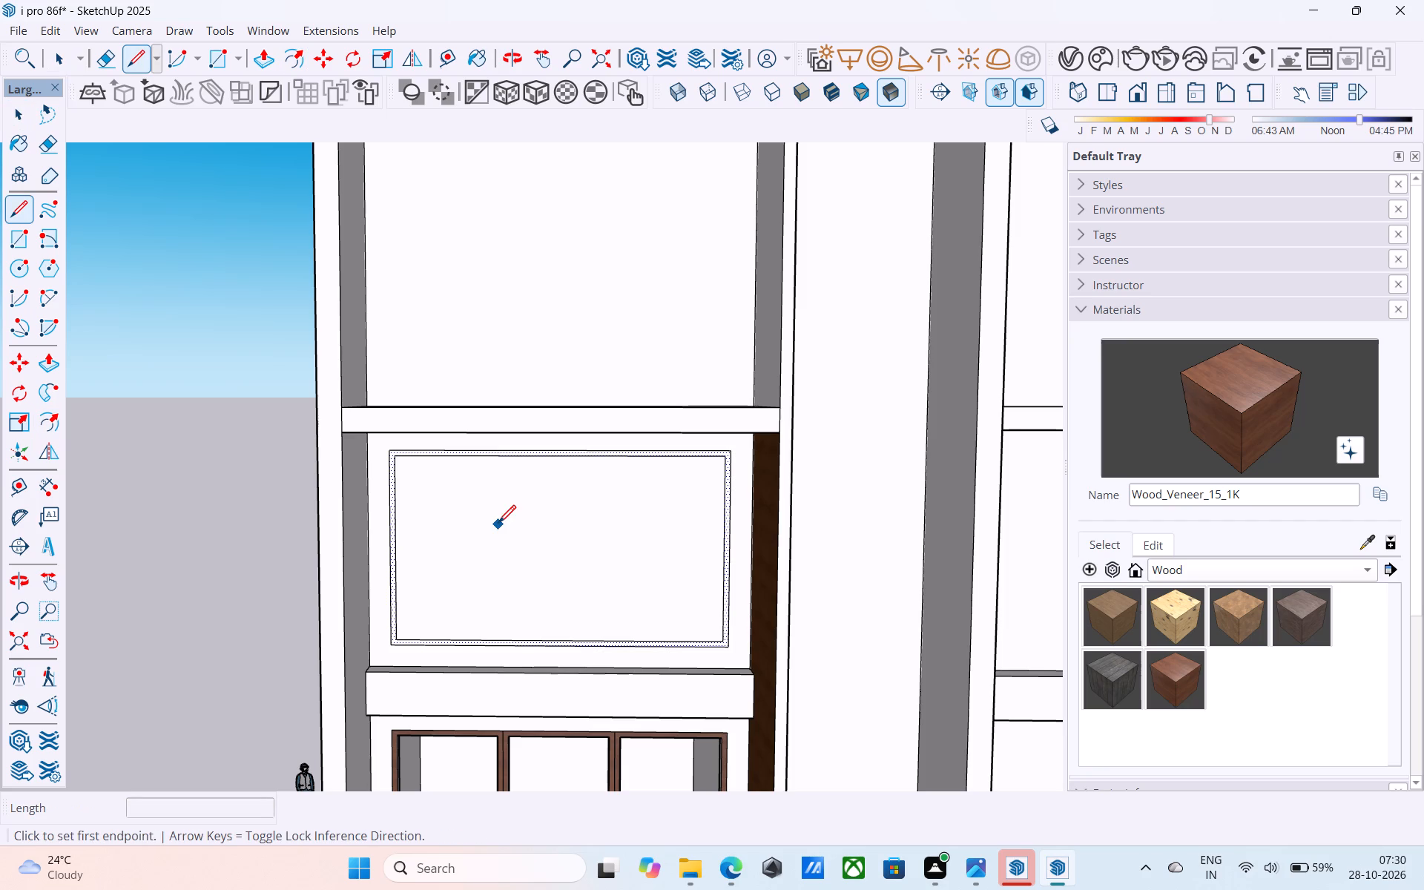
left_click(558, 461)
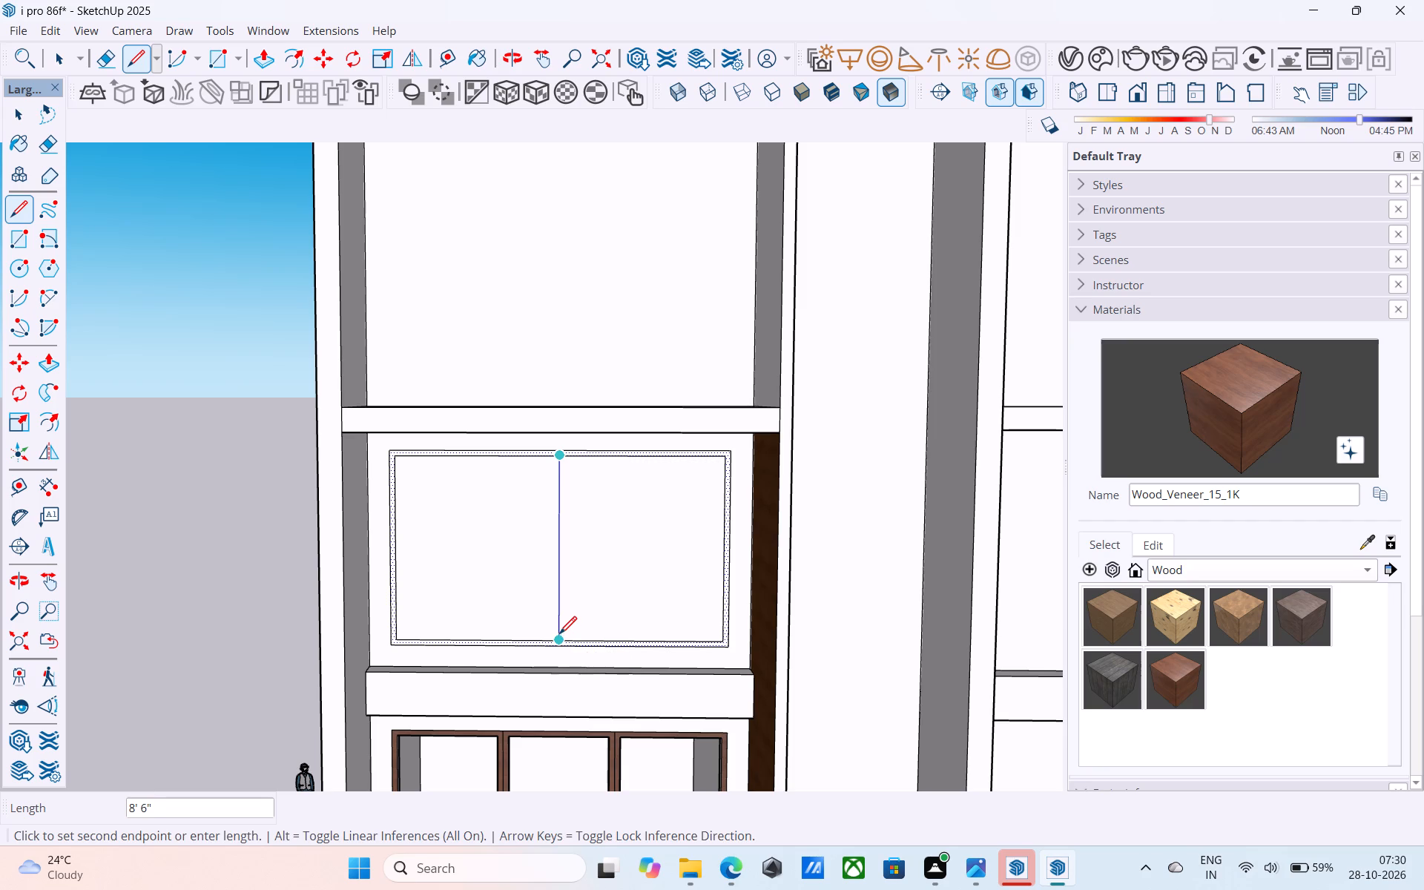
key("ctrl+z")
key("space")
Copy the left inner vertical line of the new window frame 15' across to the right inner corner.
left_click(396, 501)
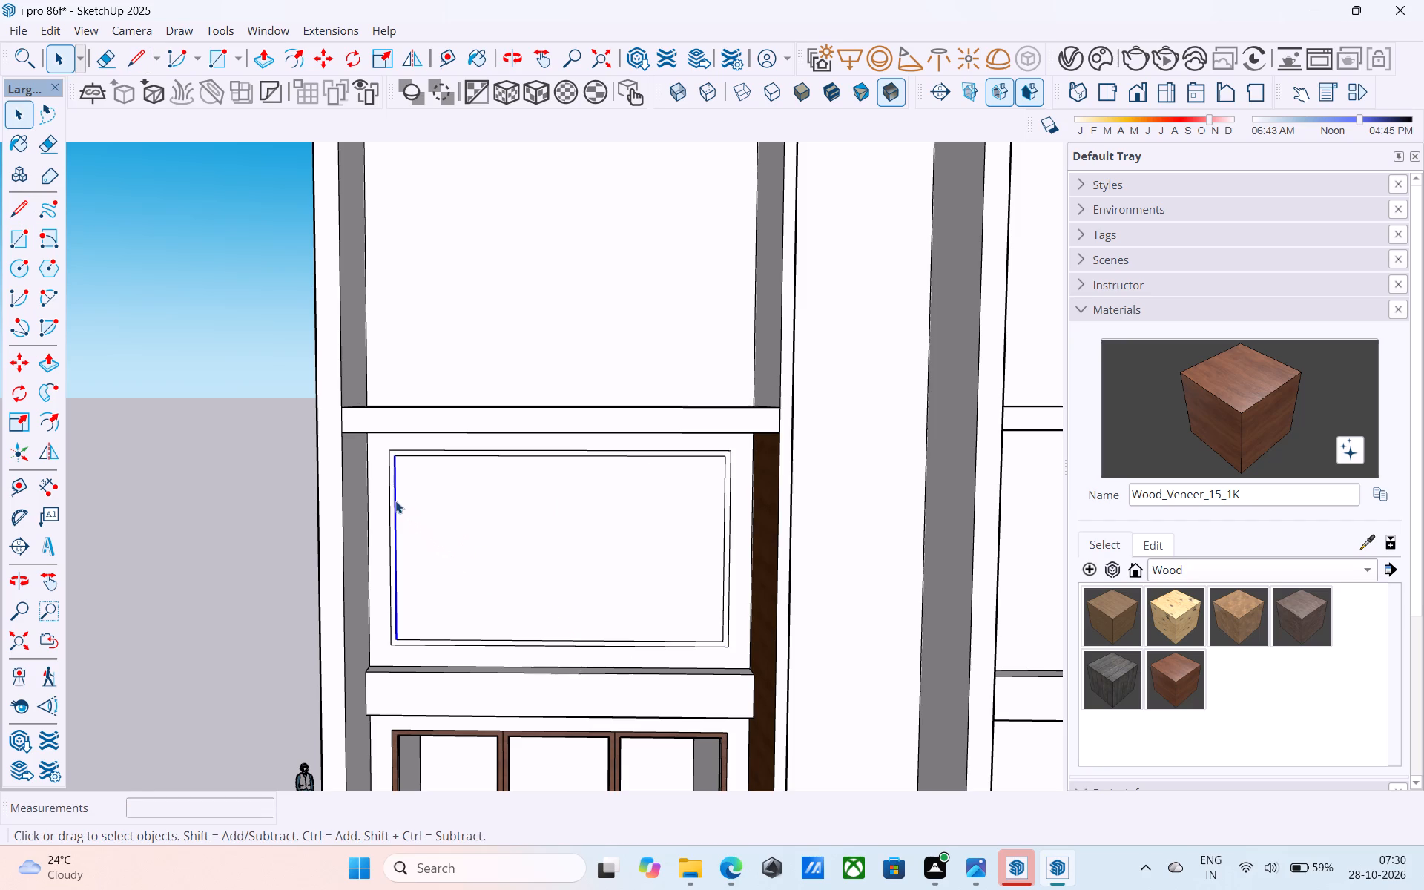
key("m")
scroll(401, 454, "up", 6)
left_click(394, 455)
scroll(318, 476, "down", 7)
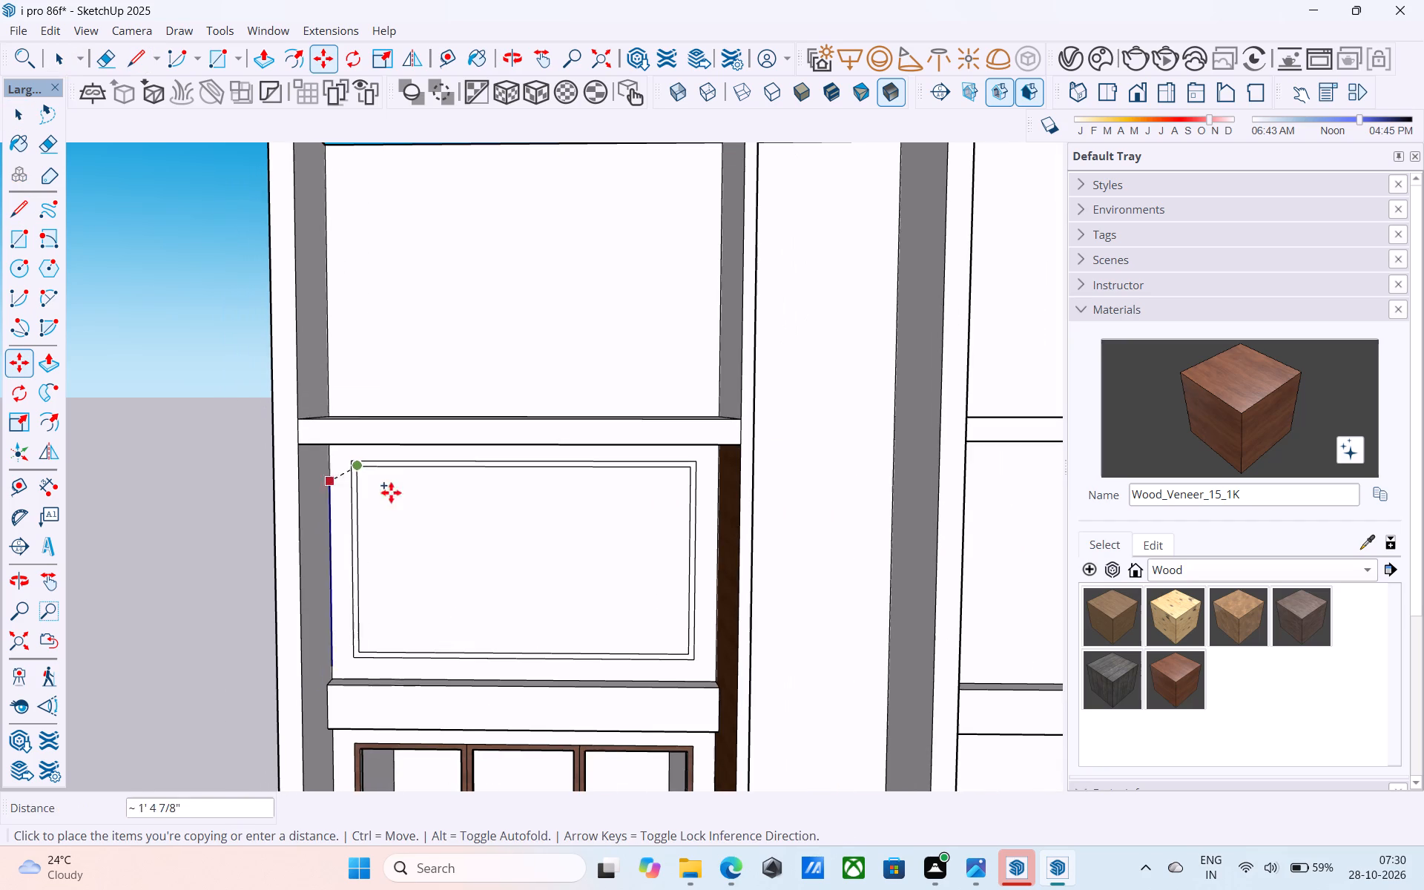
left_click(690, 469)
key("space")
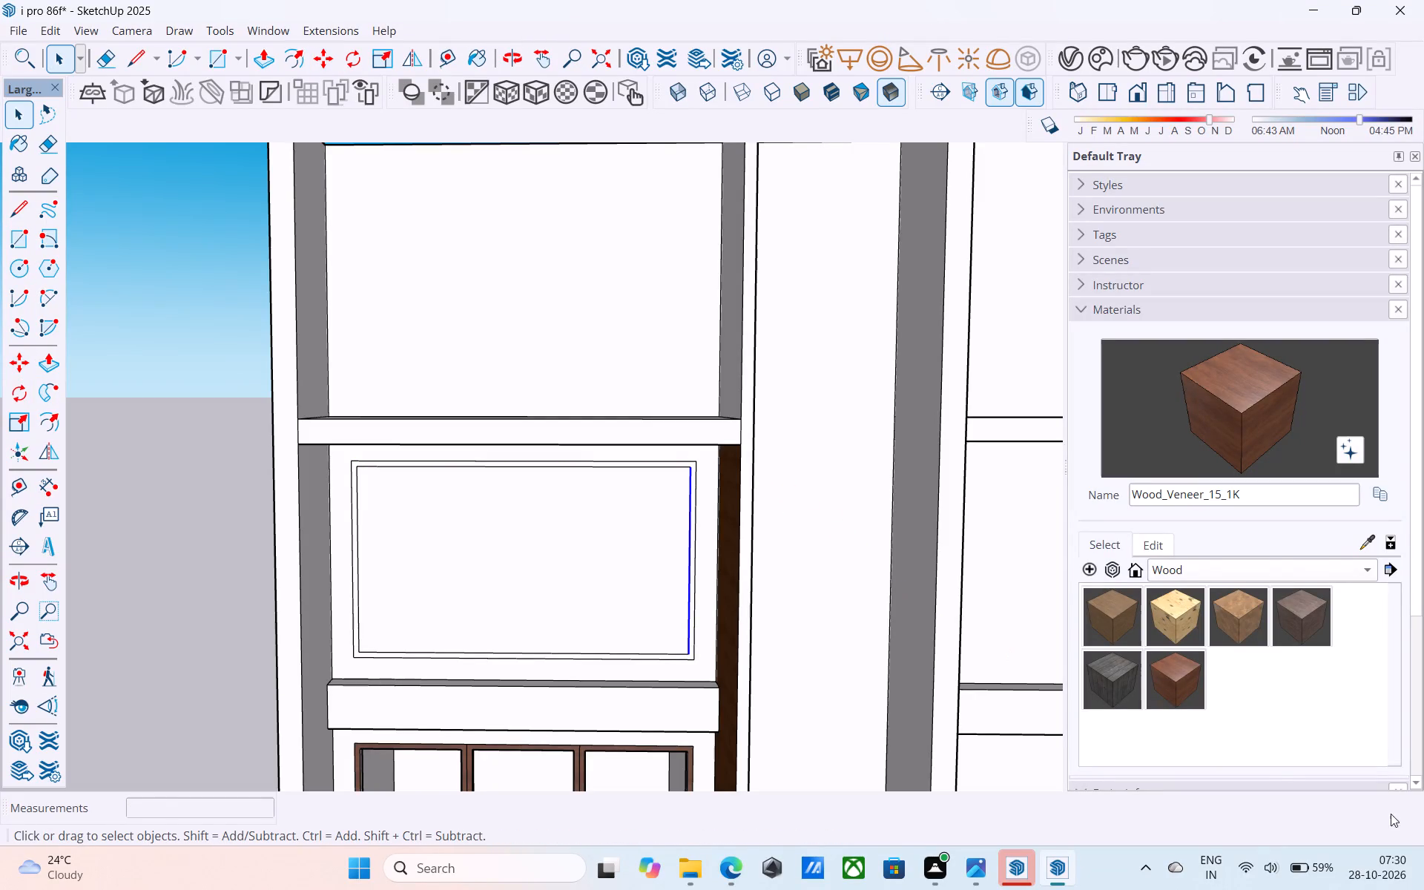
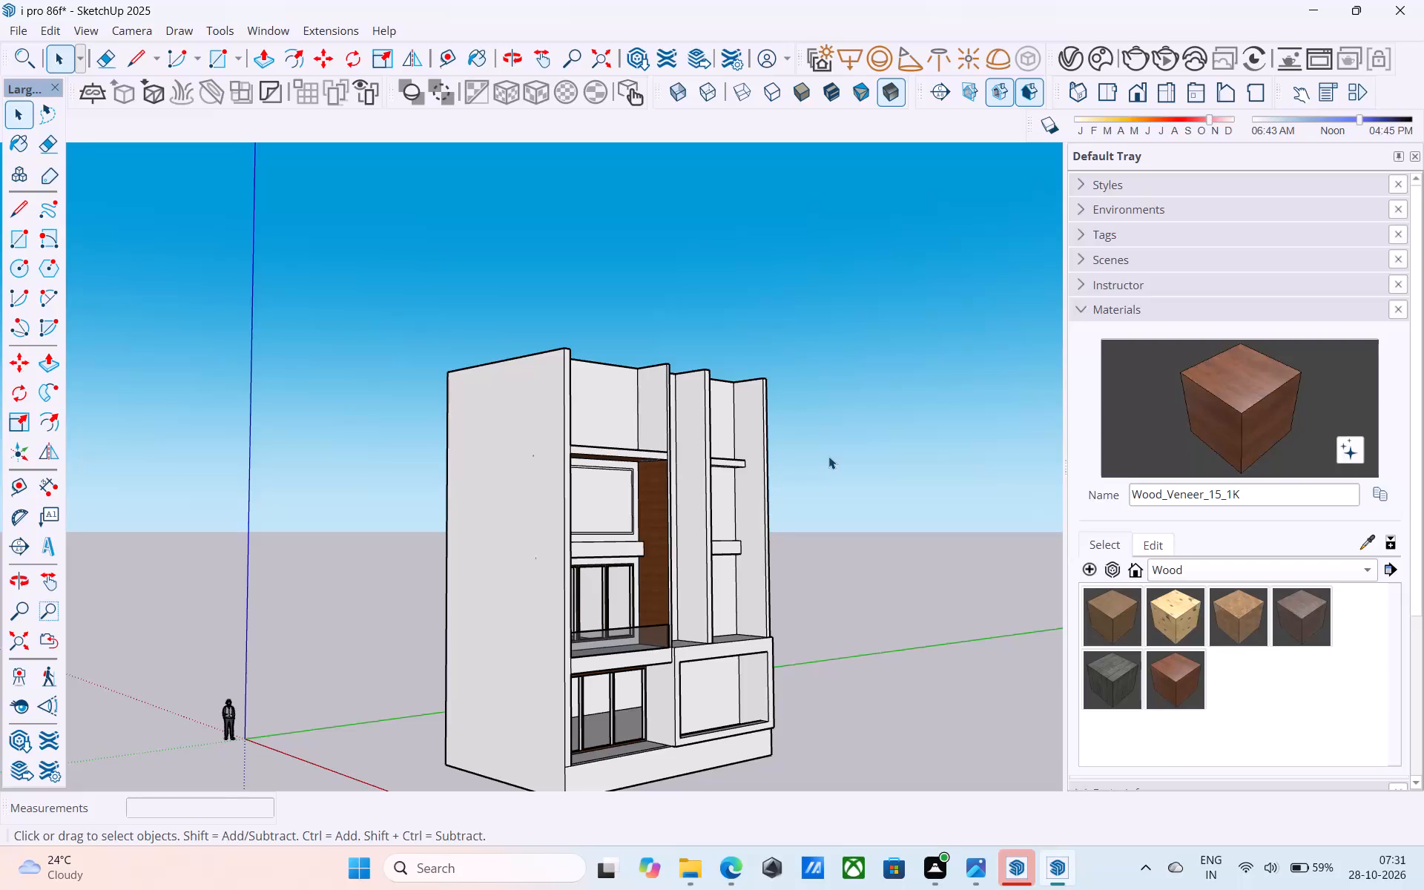
Paint the unpainted inner side wall of the middle-level window recess with Wood_Veneer_15_1K.
middle_click_drag(810, 447, 772, 434)
middle_click_drag(779, 435, 754, 464, "shift")
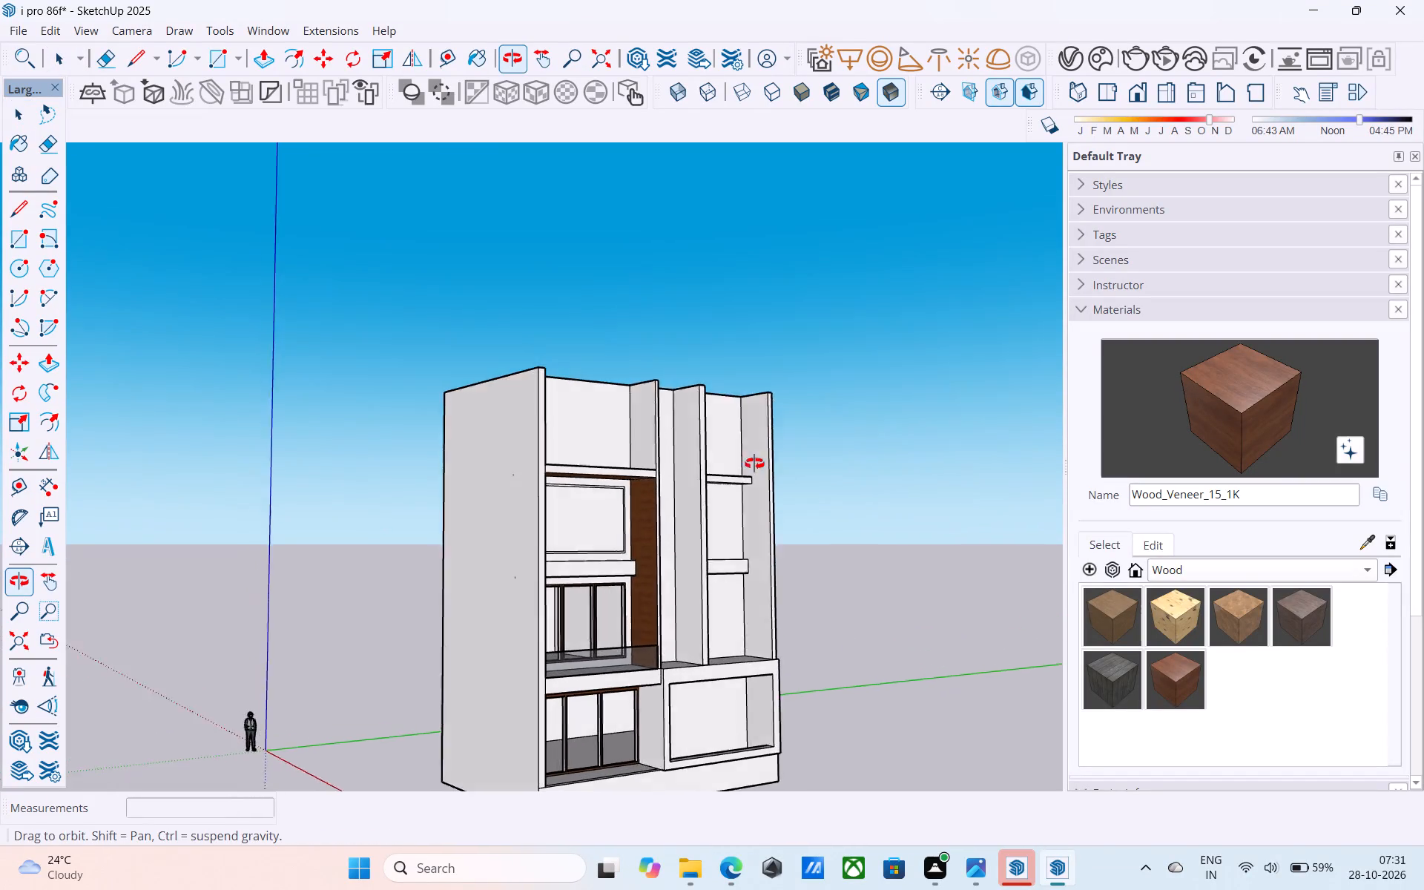
middle_click_drag(754, 464, 610, 465, "shift")
middle_click_drag(650, 533, 797, 575, "shift")
middle_click_drag(738, 530, 753, 556)
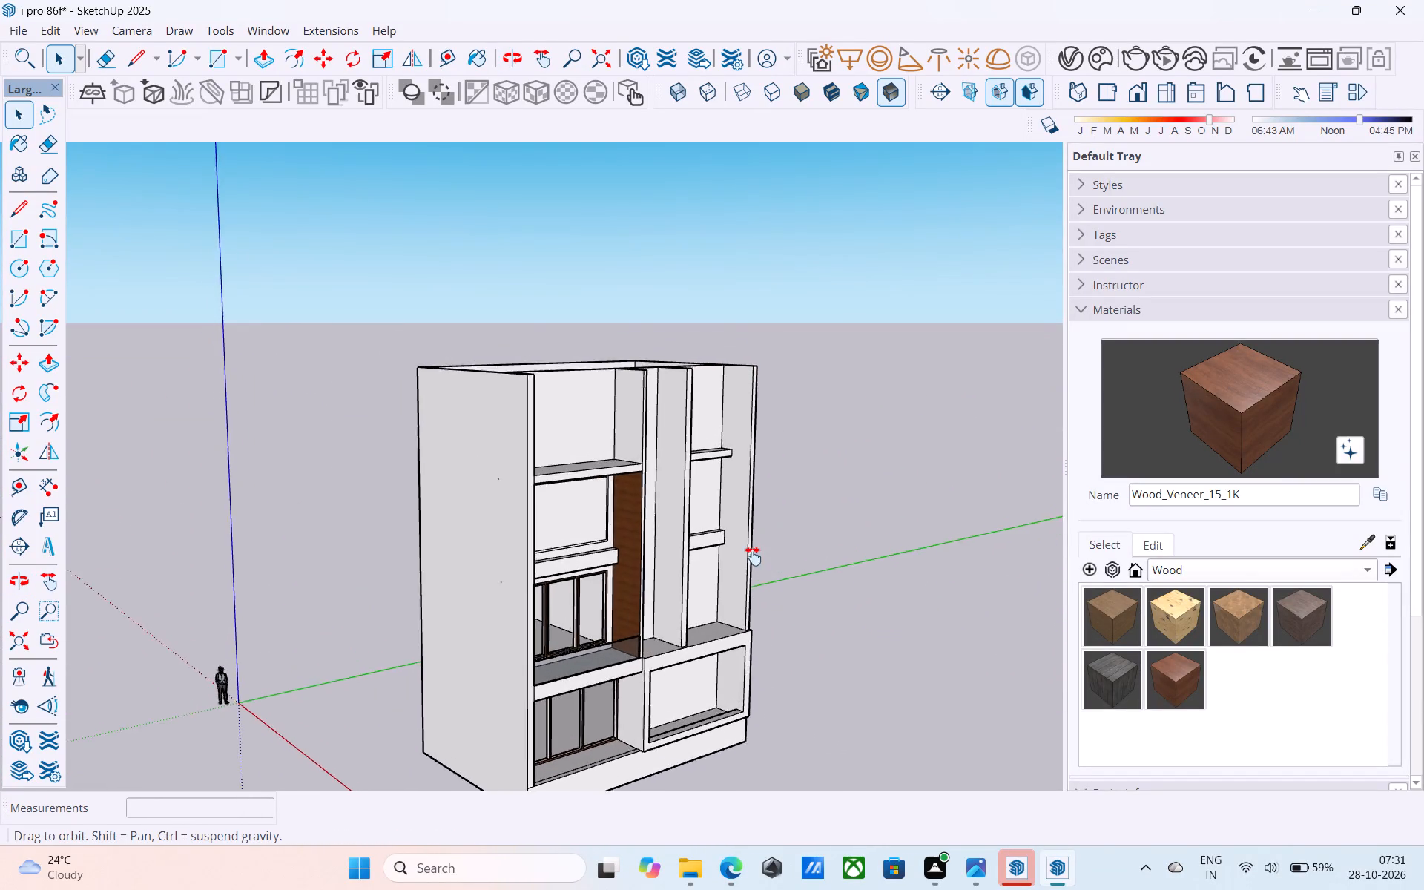
middle_click_drag(753, 556, 210, 578)
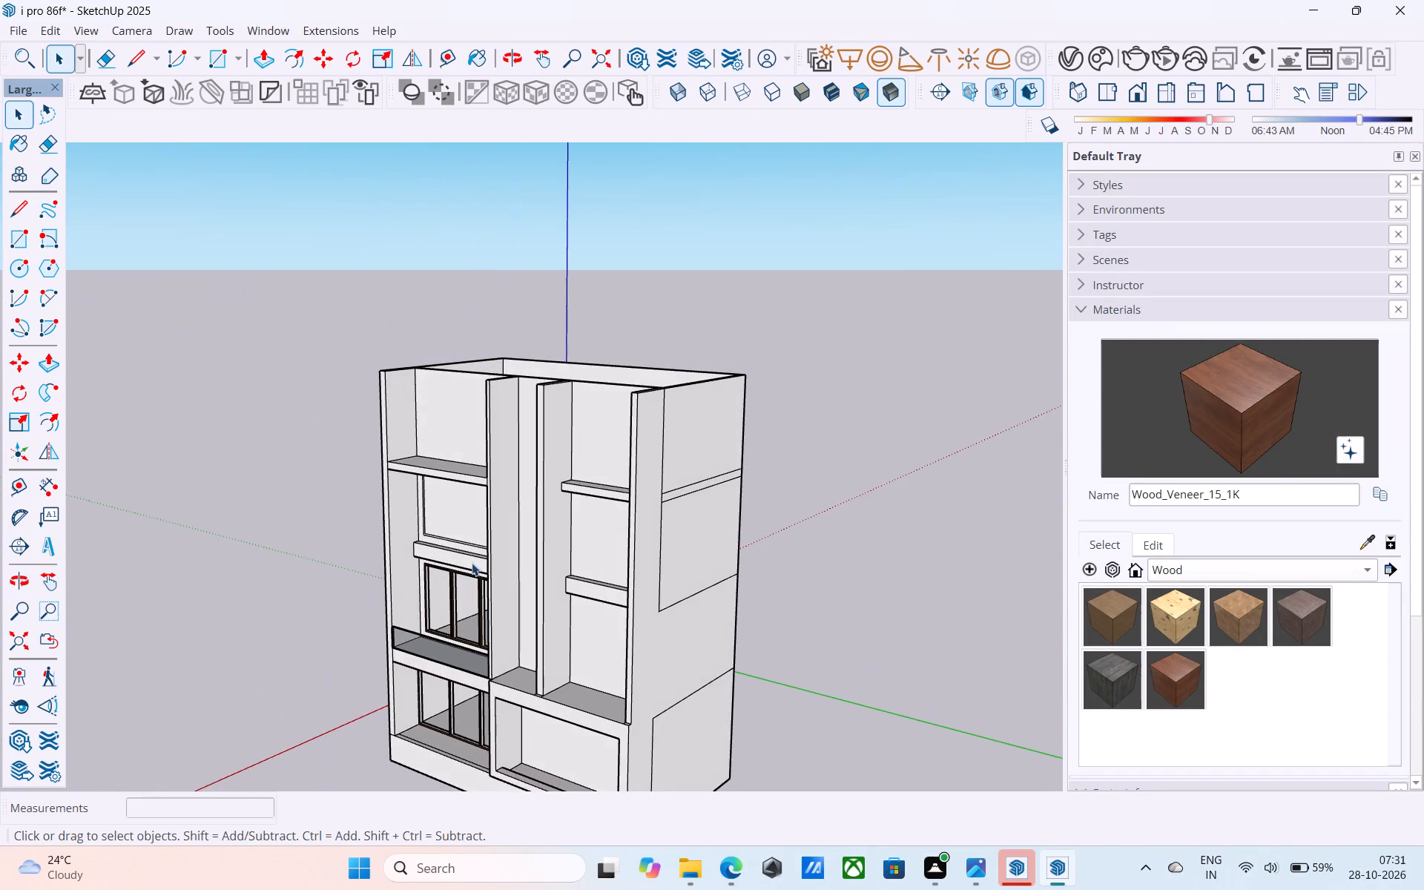
middle_click_drag(477, 568, 463, 537, "shift")
left_click_drag(1270, 415, 758, 504)
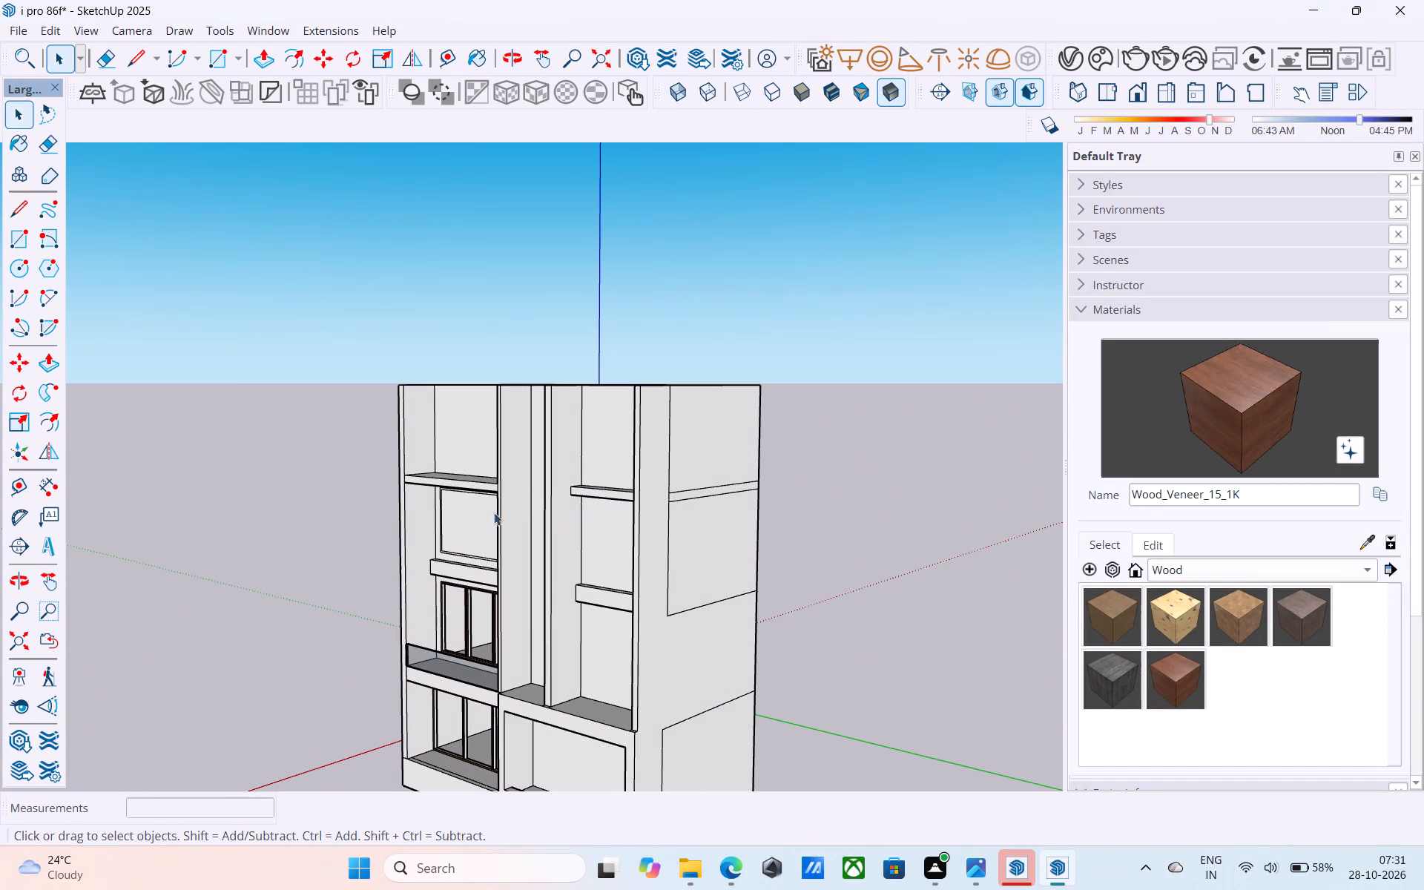
left_click(1223, 383)
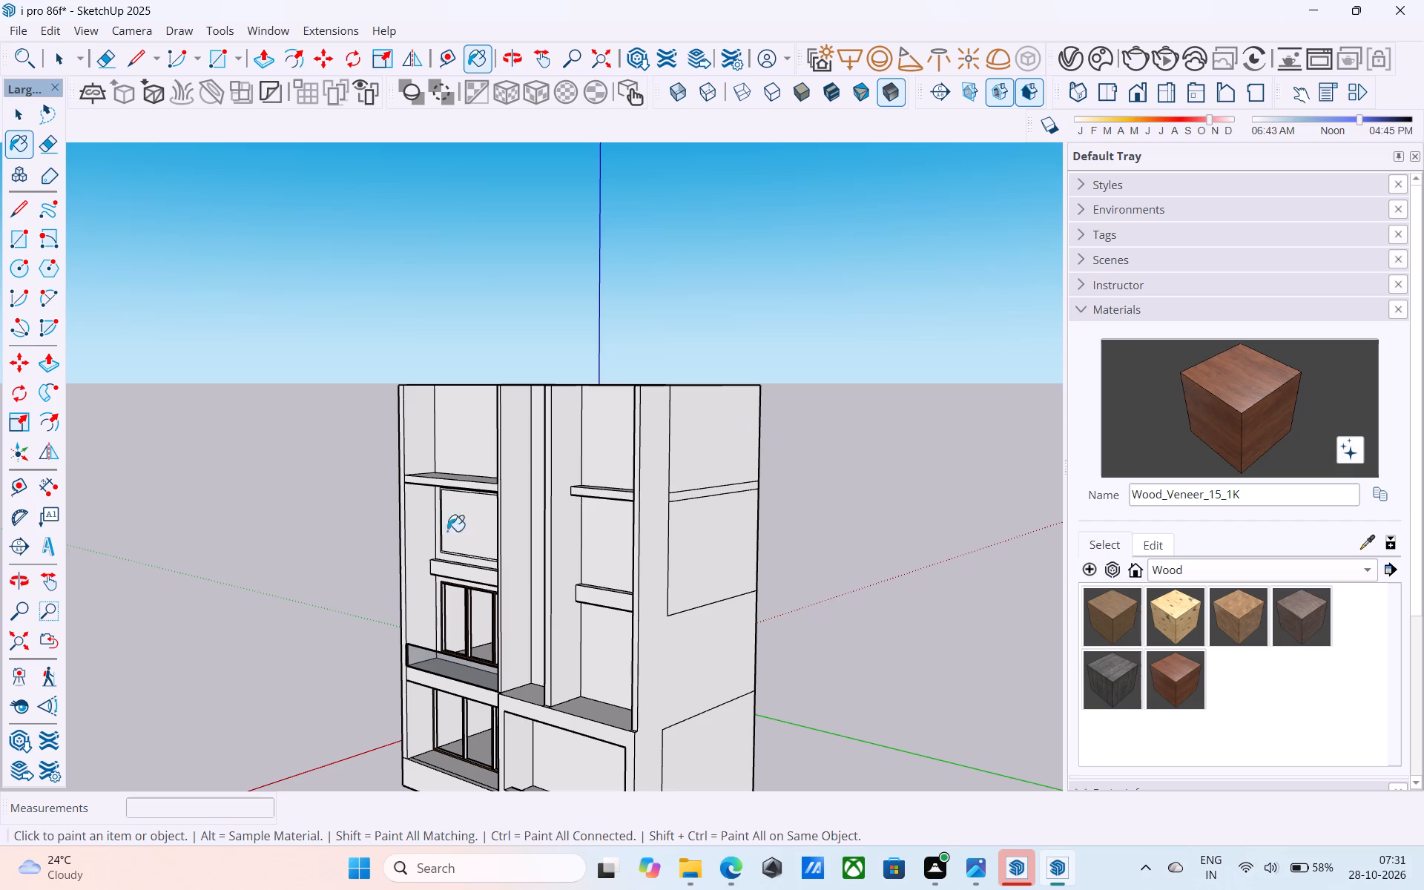
left_click(413, 525)
Paint the ledge below the blank framed panel and the wall surrounding that panel with Wood_Veneer_15_1K.
middle_click_drag(413, 525, 668, 480)
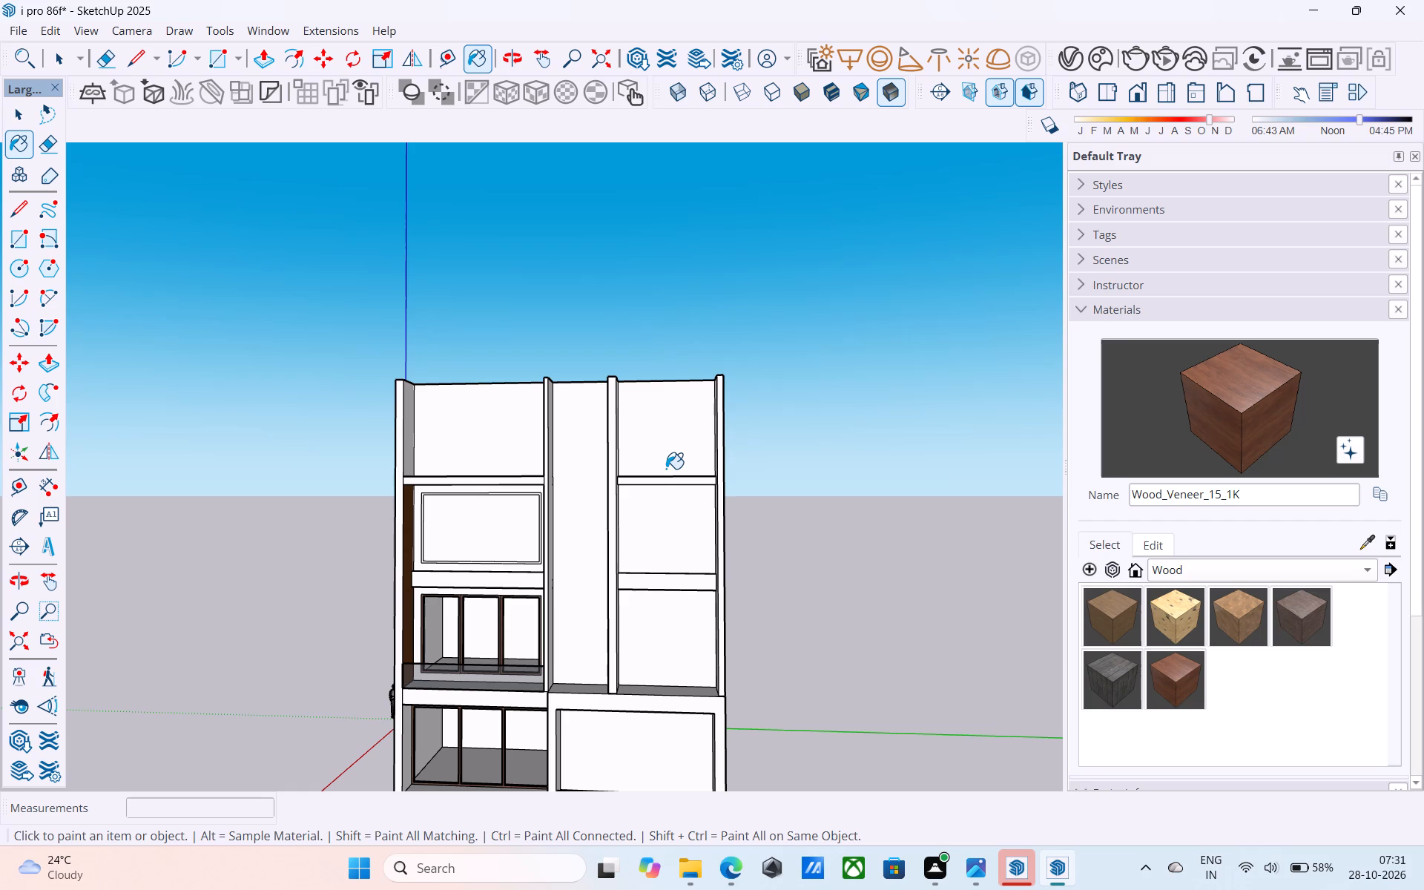
scroll(622, 457, "down", 2)
middle_click_drag(627, 489, 604, 541)
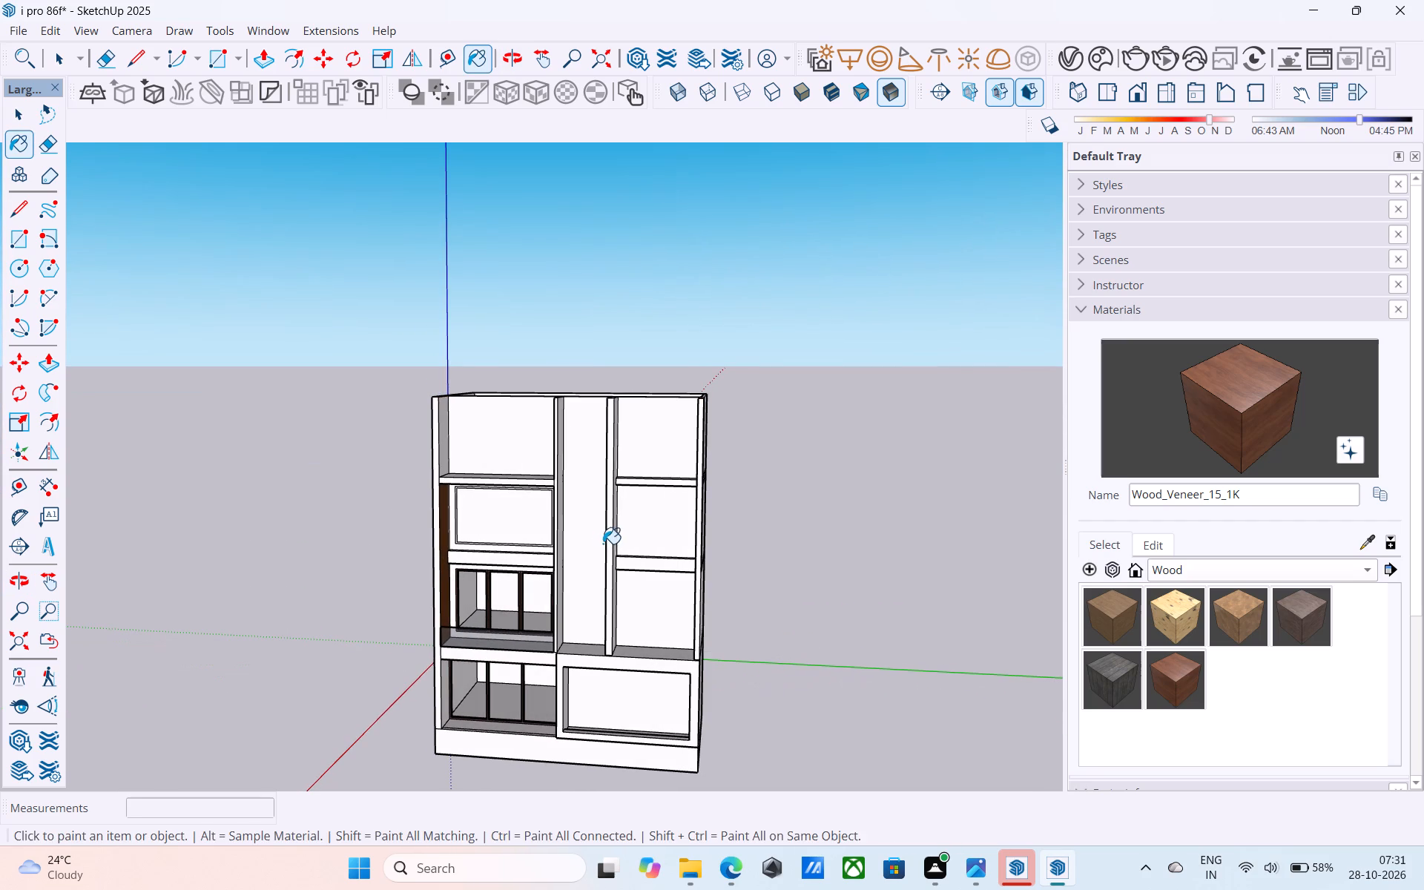
middle_click_drag(570, 579, 610, 624)
scroll(515, 535, "up", 8)
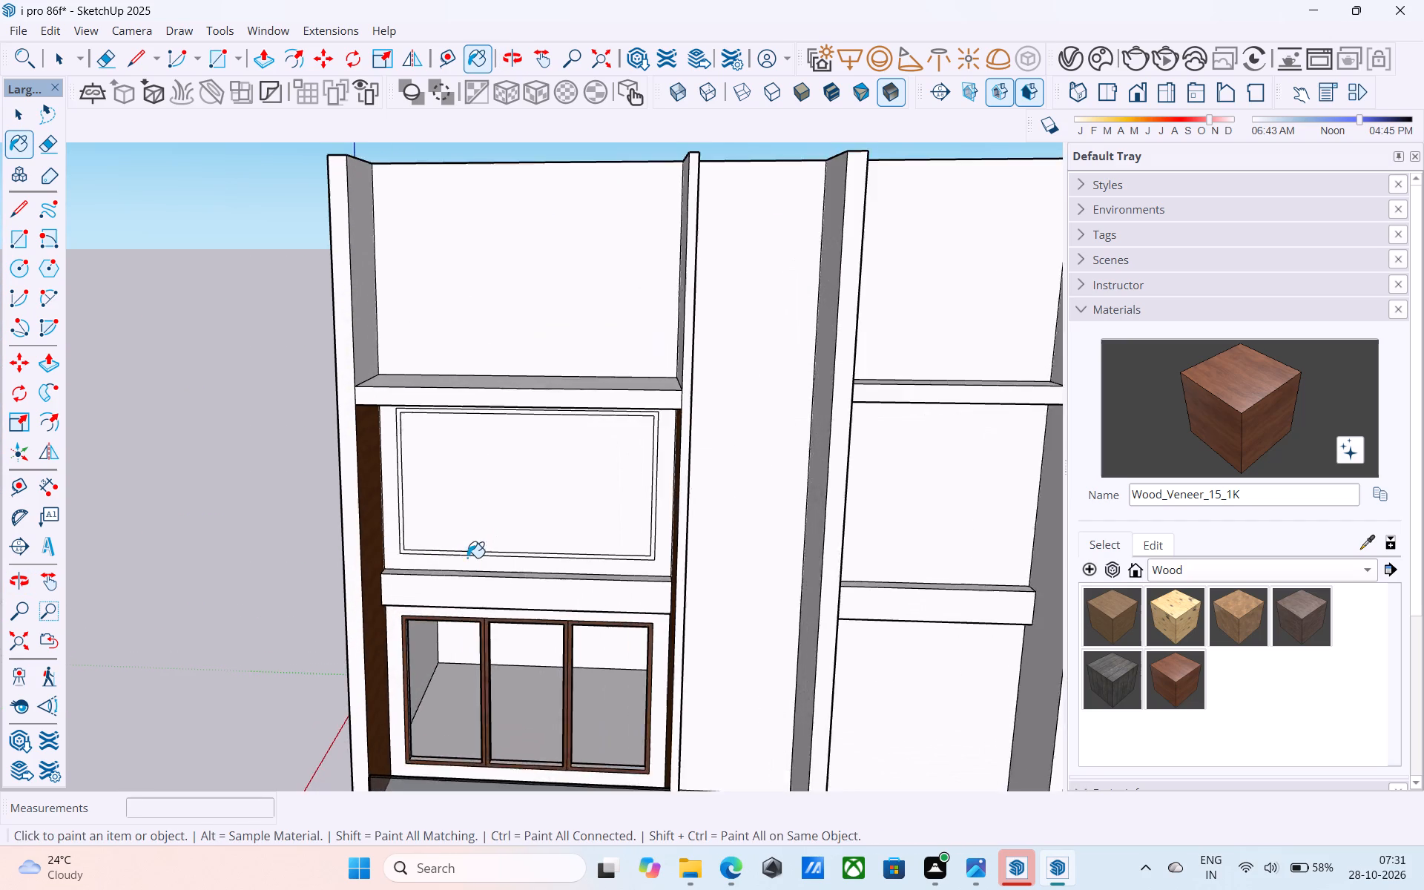
scroll(467, 558, "up", 8)
left_click(455, 583)
left_click(458, 563)
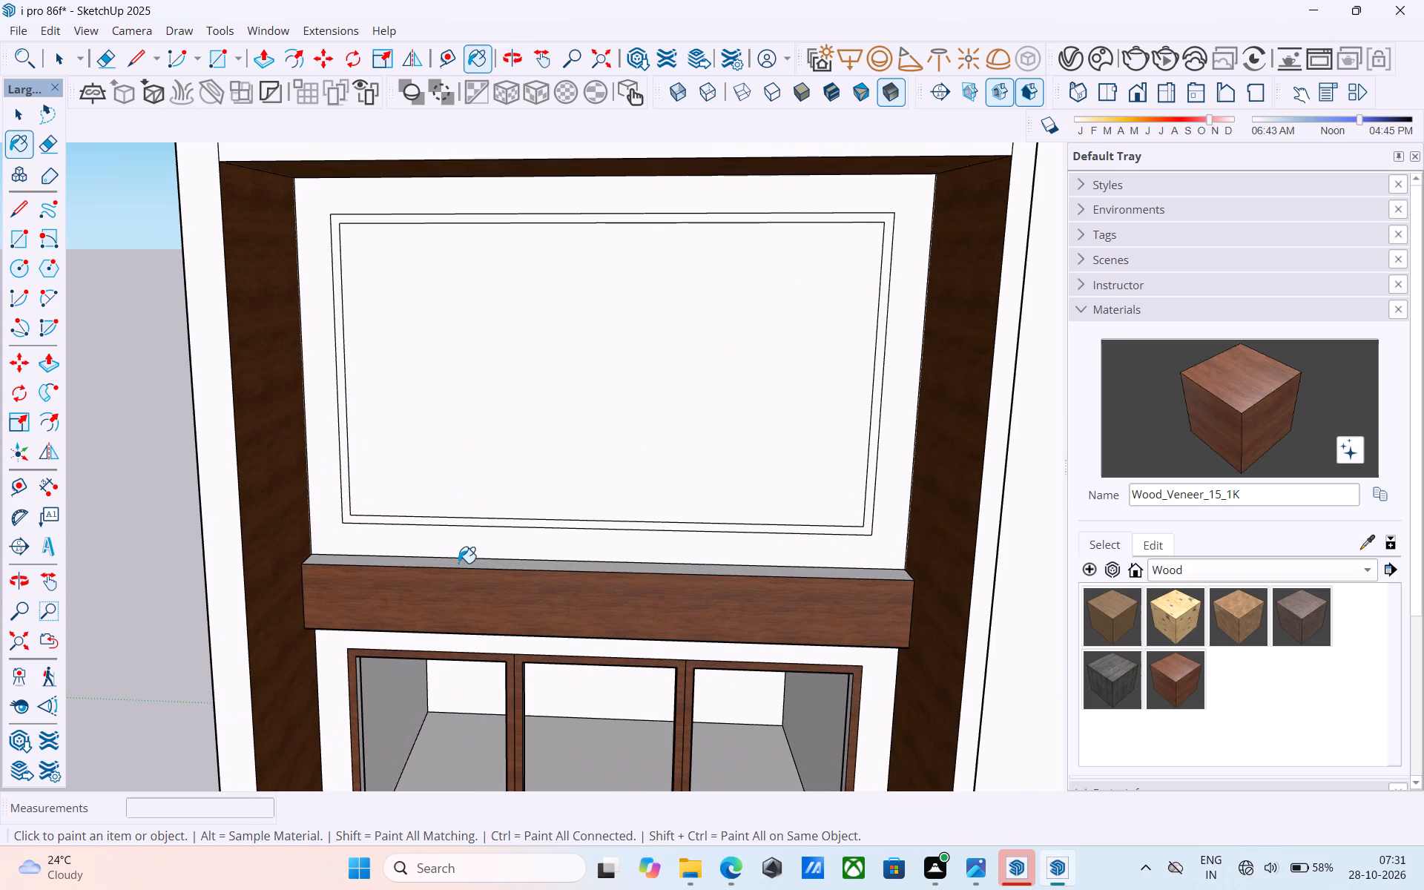
left_click(438, 547)
Paint the wall surrounding the three-pane window beneath the ledge with Wood_Veneer_15_1K.
scroll(438, 551, "down", 6)
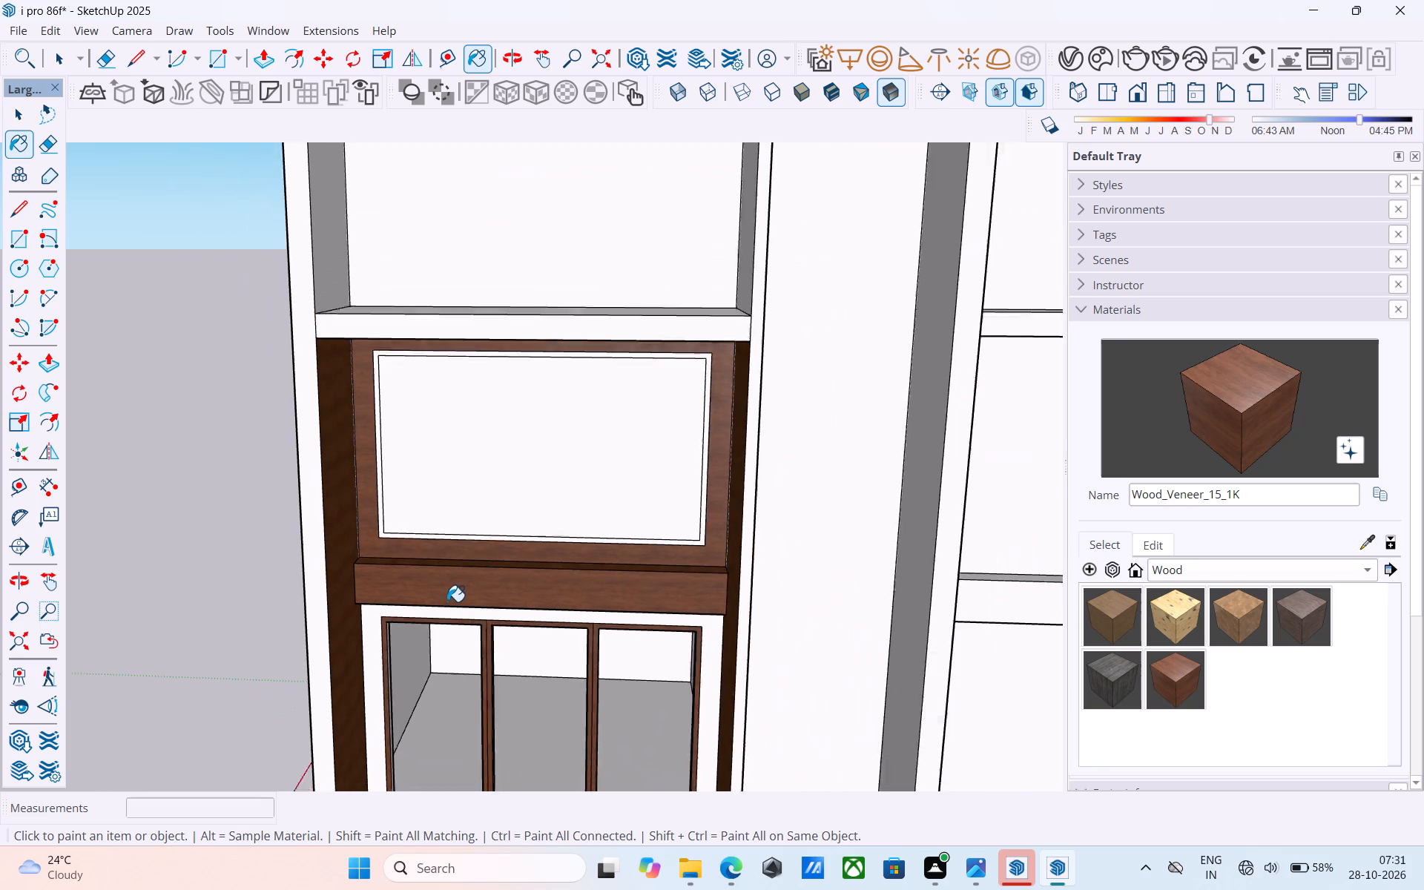
scroll(447, 601, "down", 4)
middle_click_drag(451, 601, 493, 500)
scroll(493, 500, "down", 1)
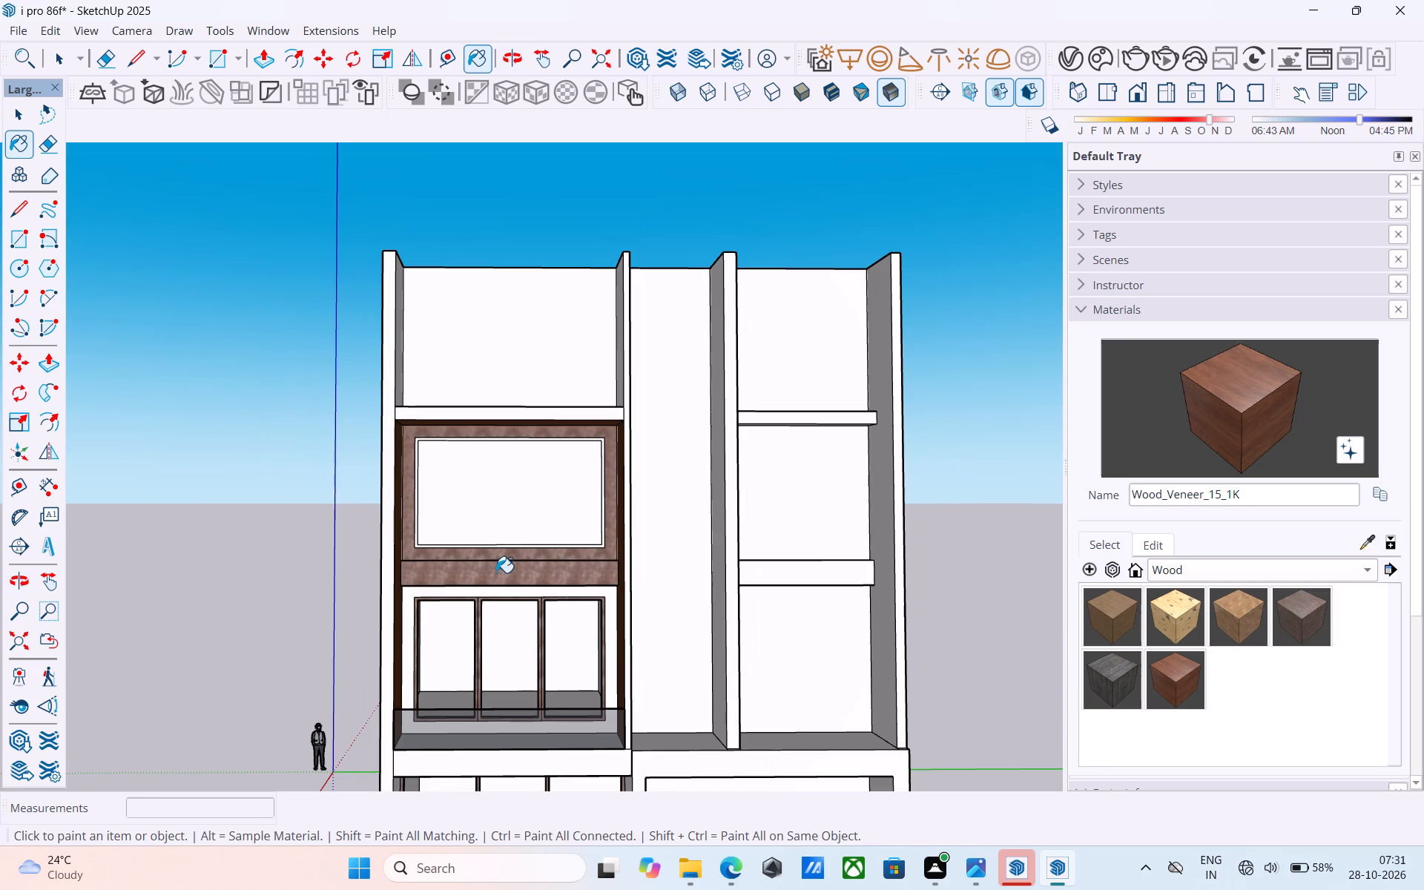
scroll(485, 693, "up", 2)
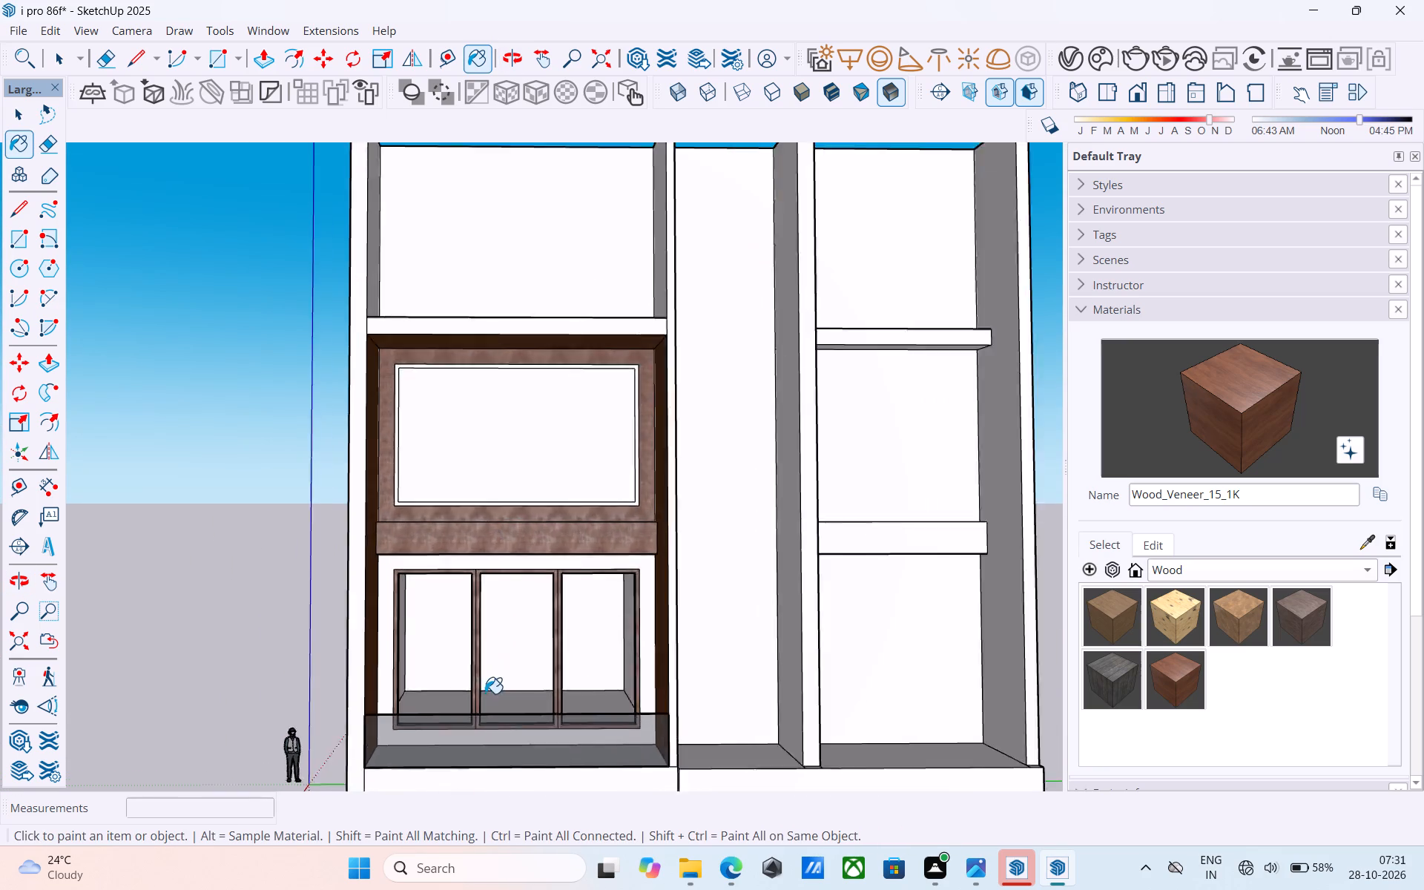
scroll(485, 693, "up", 6)
left_click(364, 624)
Check the veneered recess from an angled view and save the model.
scroll(412, 477, "down", 7)
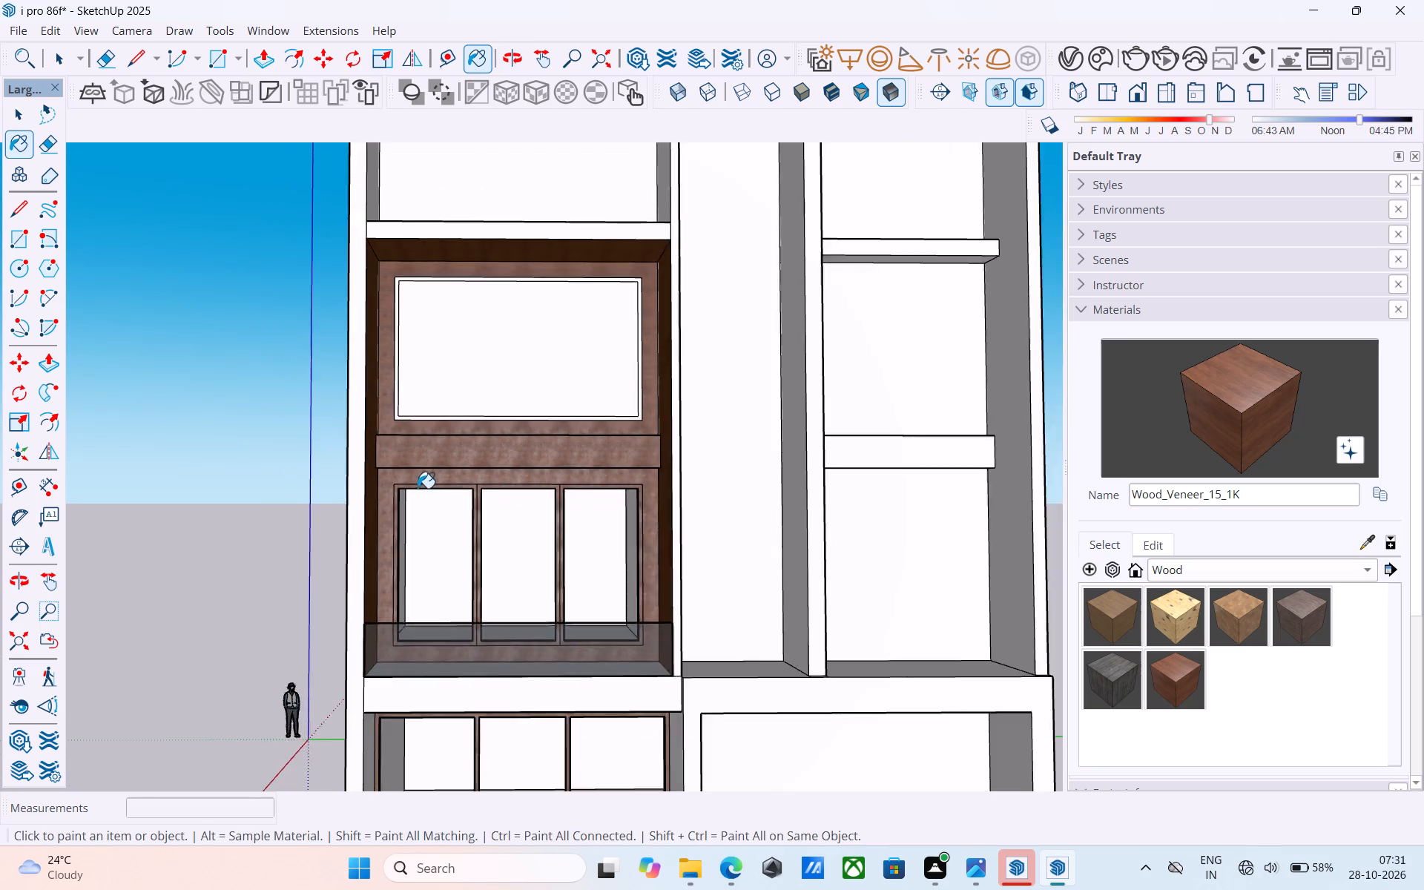
middle_click_drag(420, 494, 670, 434)
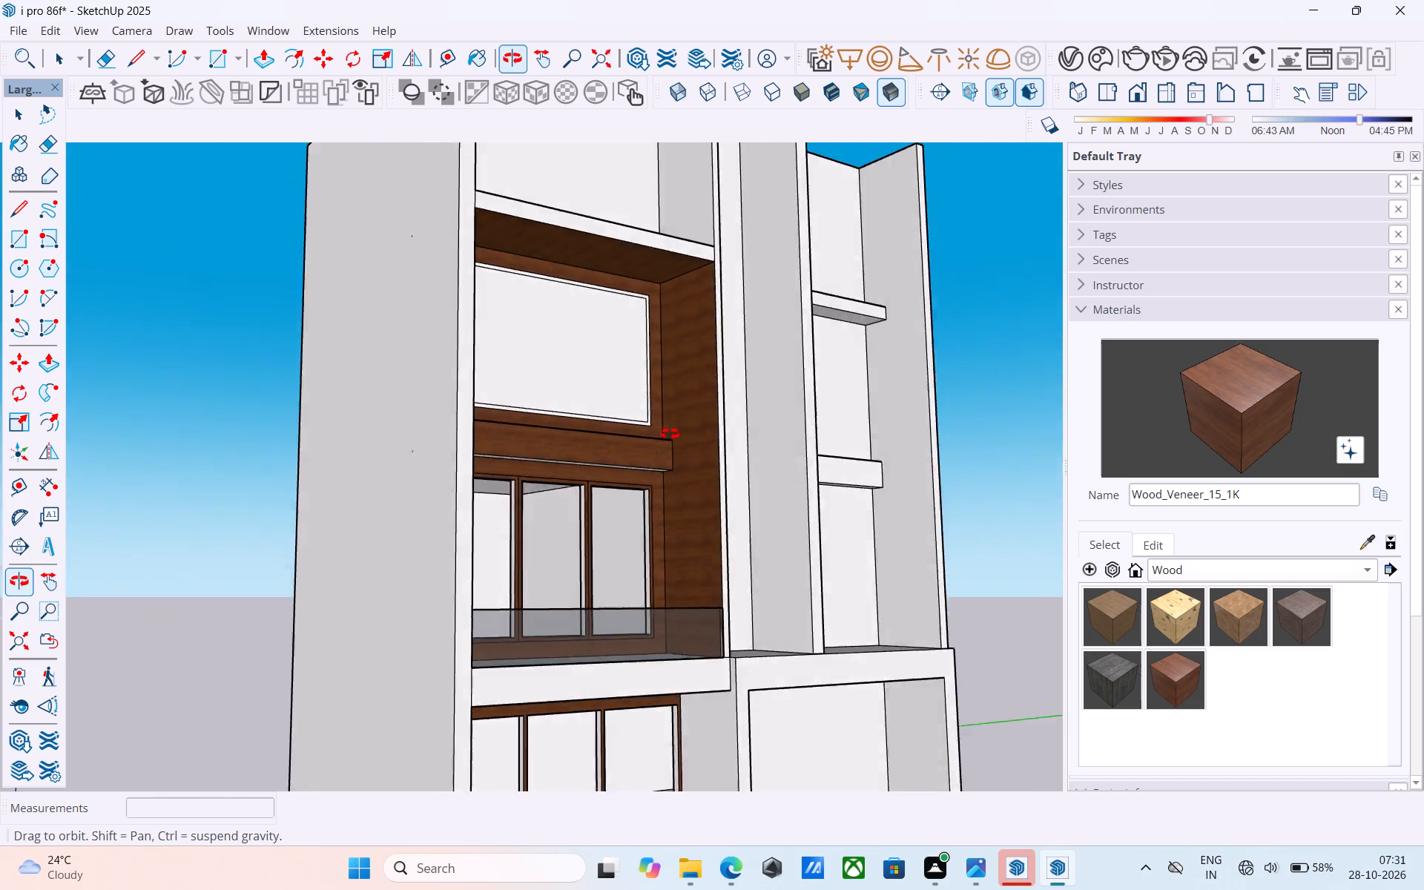
middle_click_drag(670, 434, 527, 464)
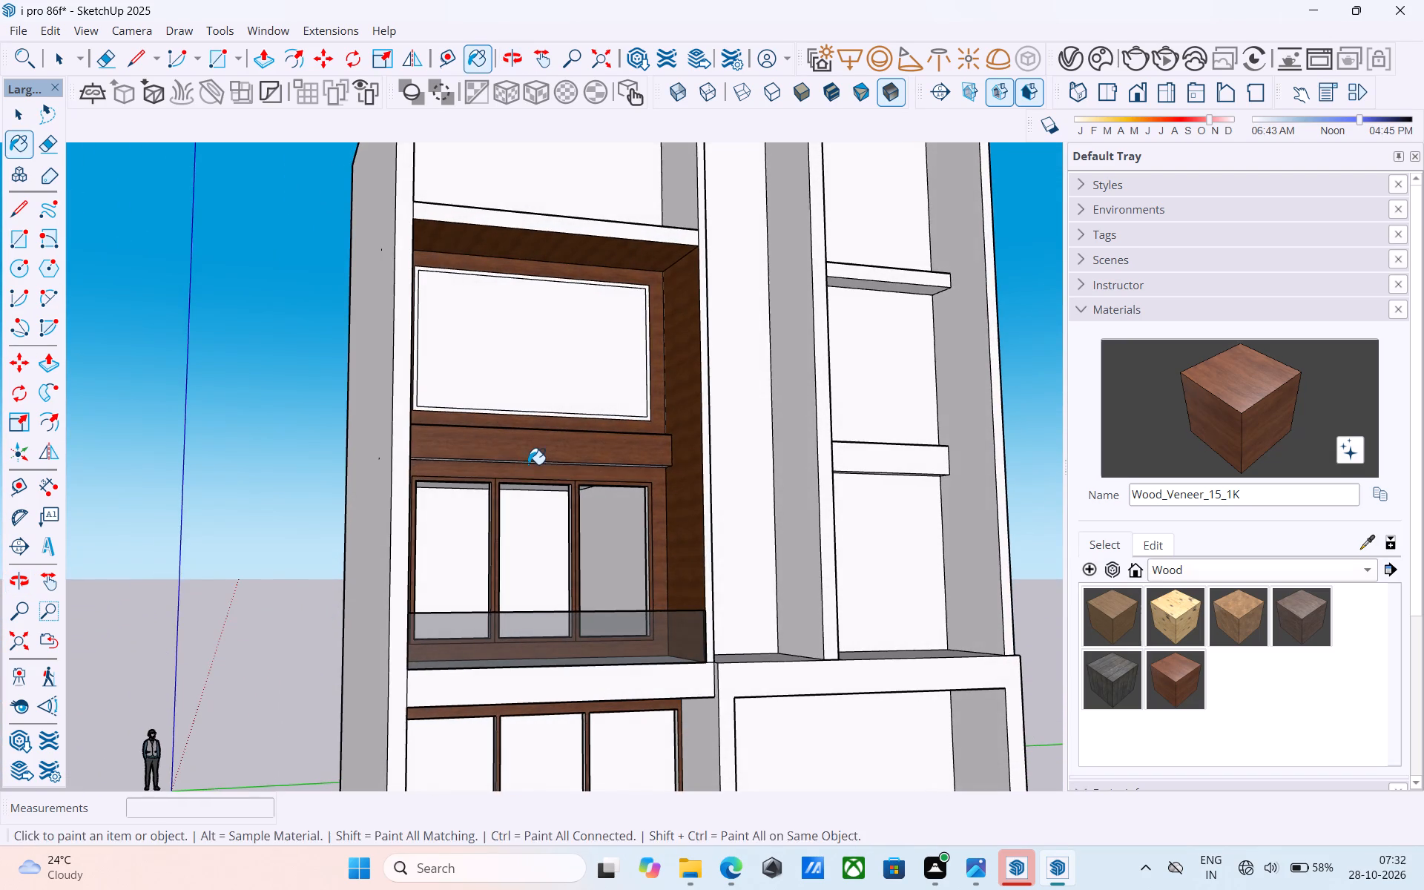
scroll(528, 464, "down", 4)
middle_click_drag(528, 464, 491, 527, "shift")
key("ctrl+s")
key("space")
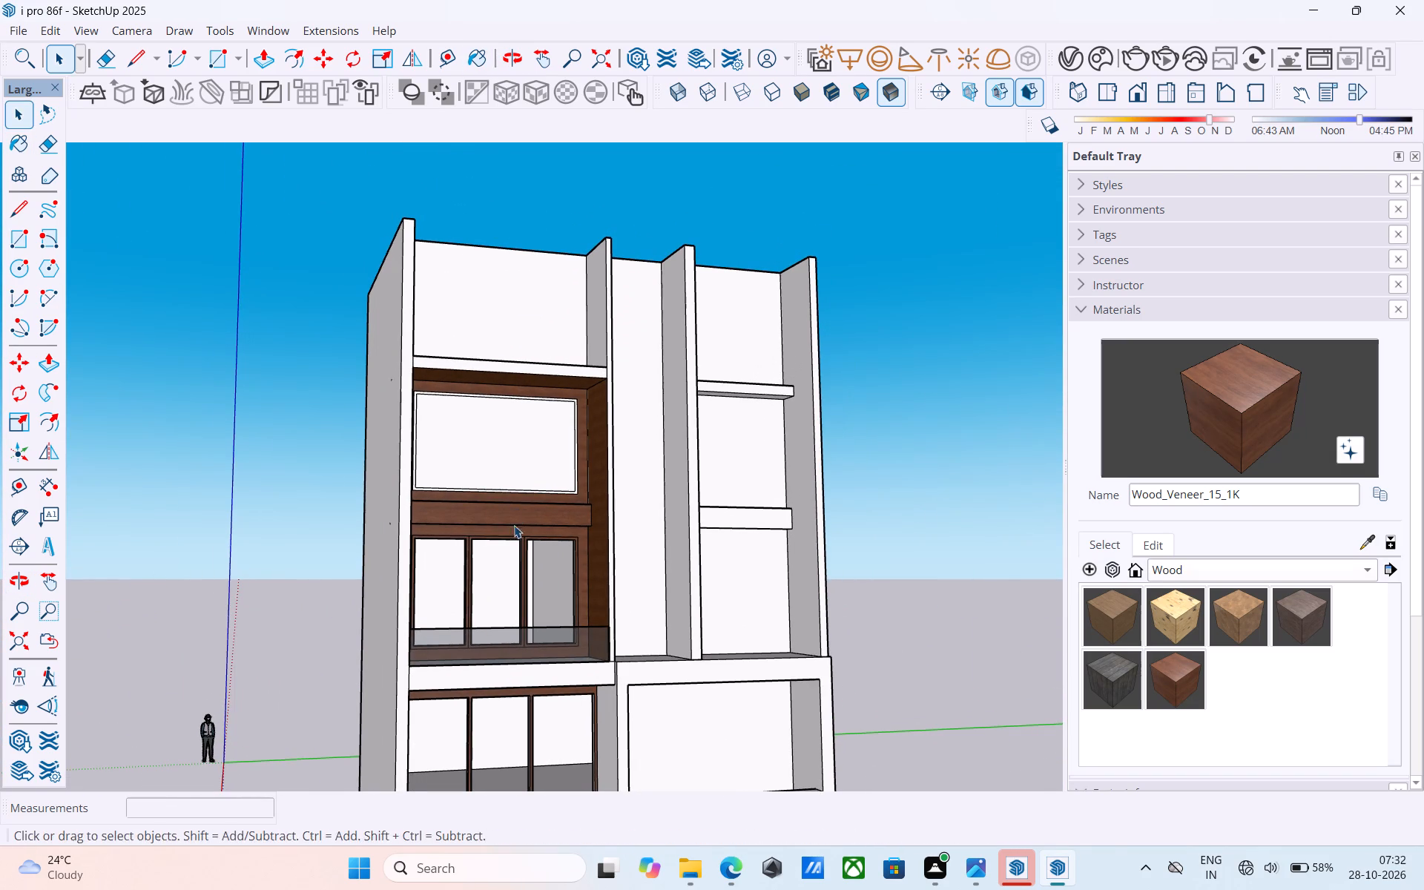
Copy the left vertical edge of the framed panel's inner rectangle to its right edge, dividing the span into three with /3.
scroll(524, 516, "down", 4)
middle_click_drag(524, 516, 510, 626, "shift")
scroll(493, 546, "up", 6)
middle_click_drag(480, 584, 446, 585)
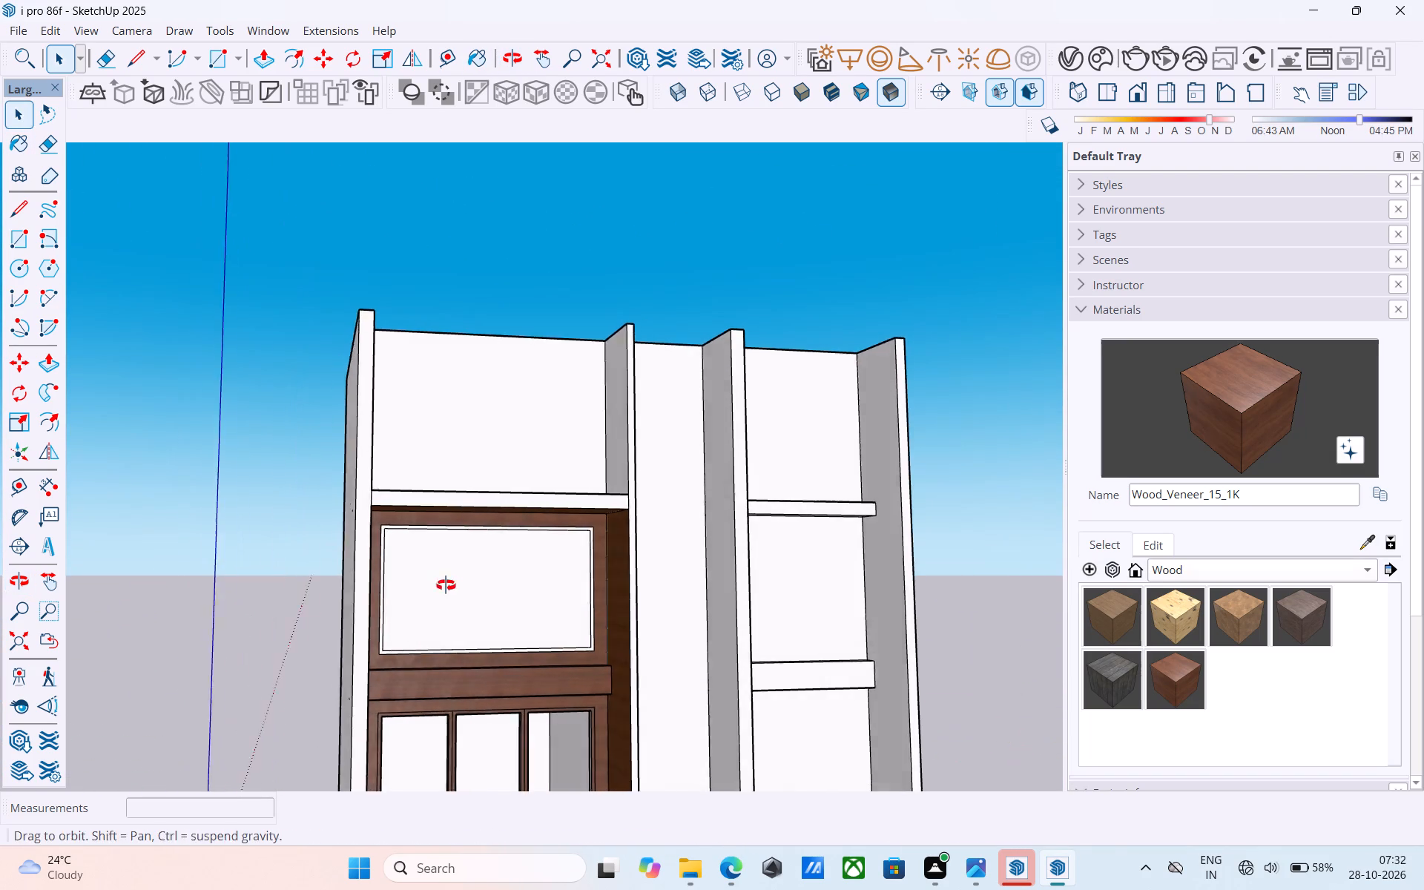
middle_click_drag(446, 585, 441, 585)
scroll(386, 586, "up", 8)
left_click(382, 582)
left_click(378, 579)
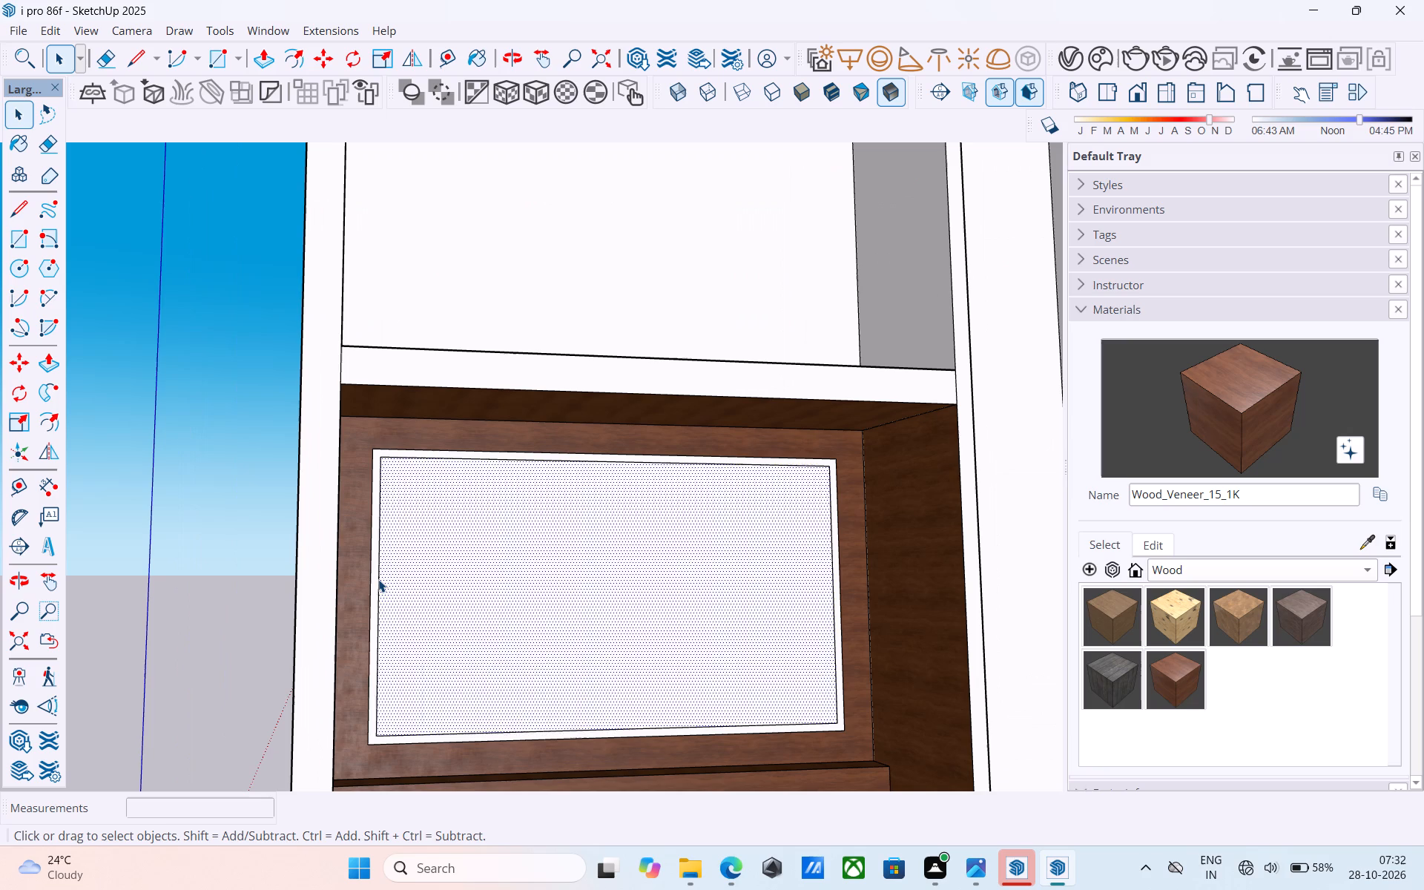
key("m")
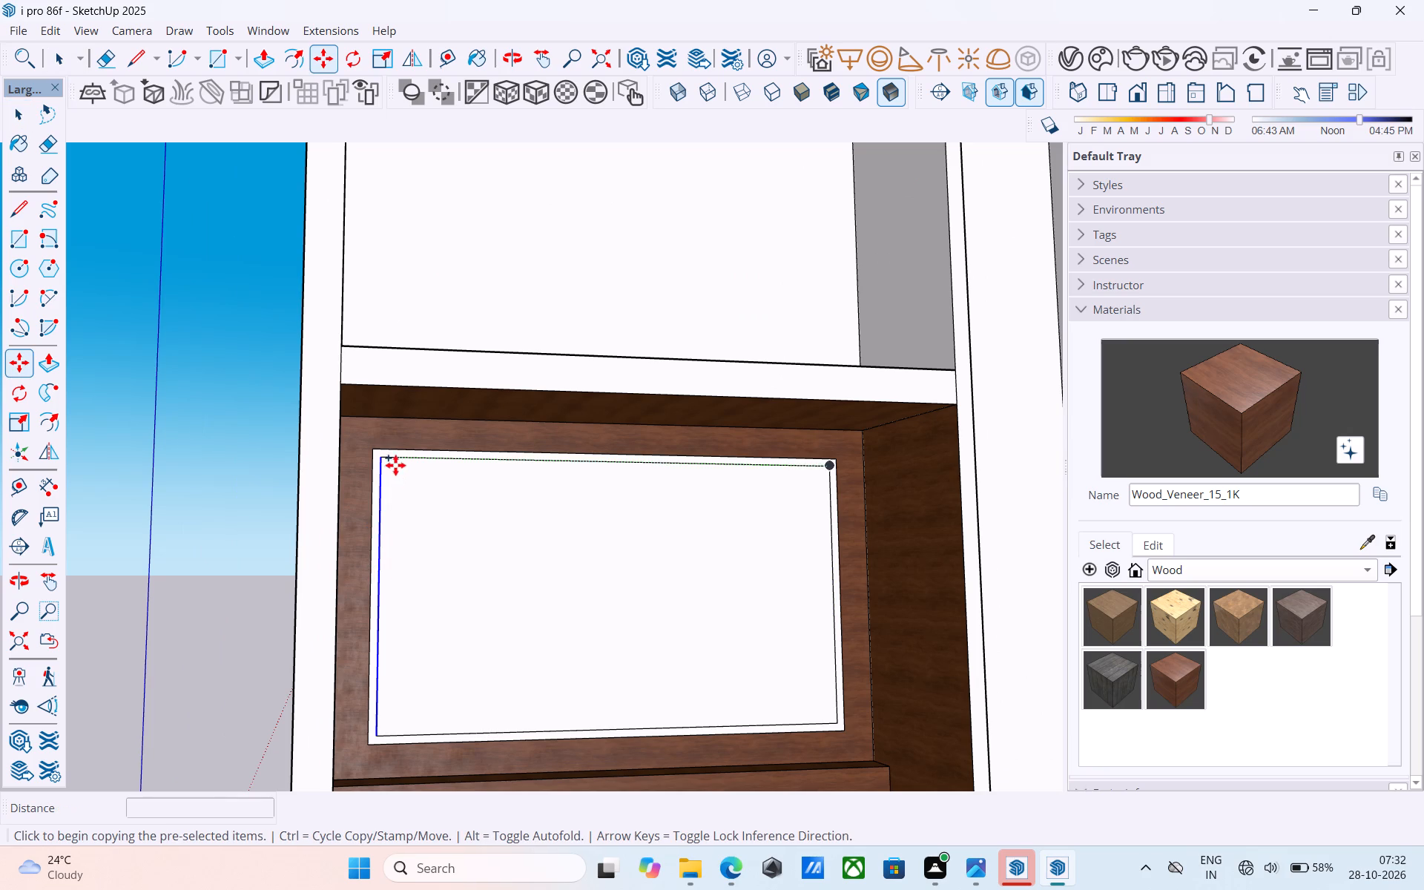
left_click(387, 461)
left_click(834, 470)
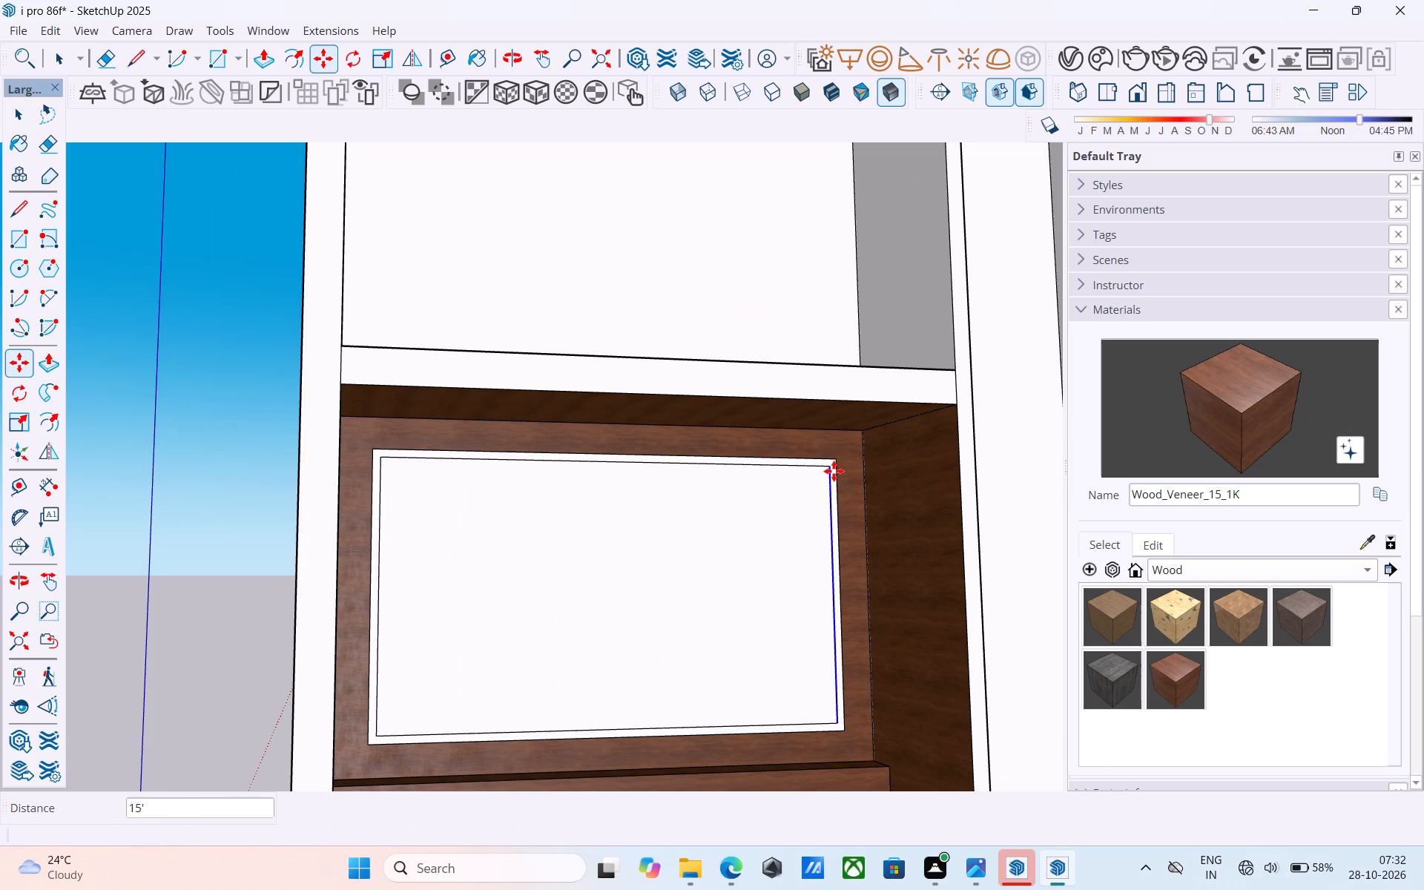
type("/3")
key("Return")
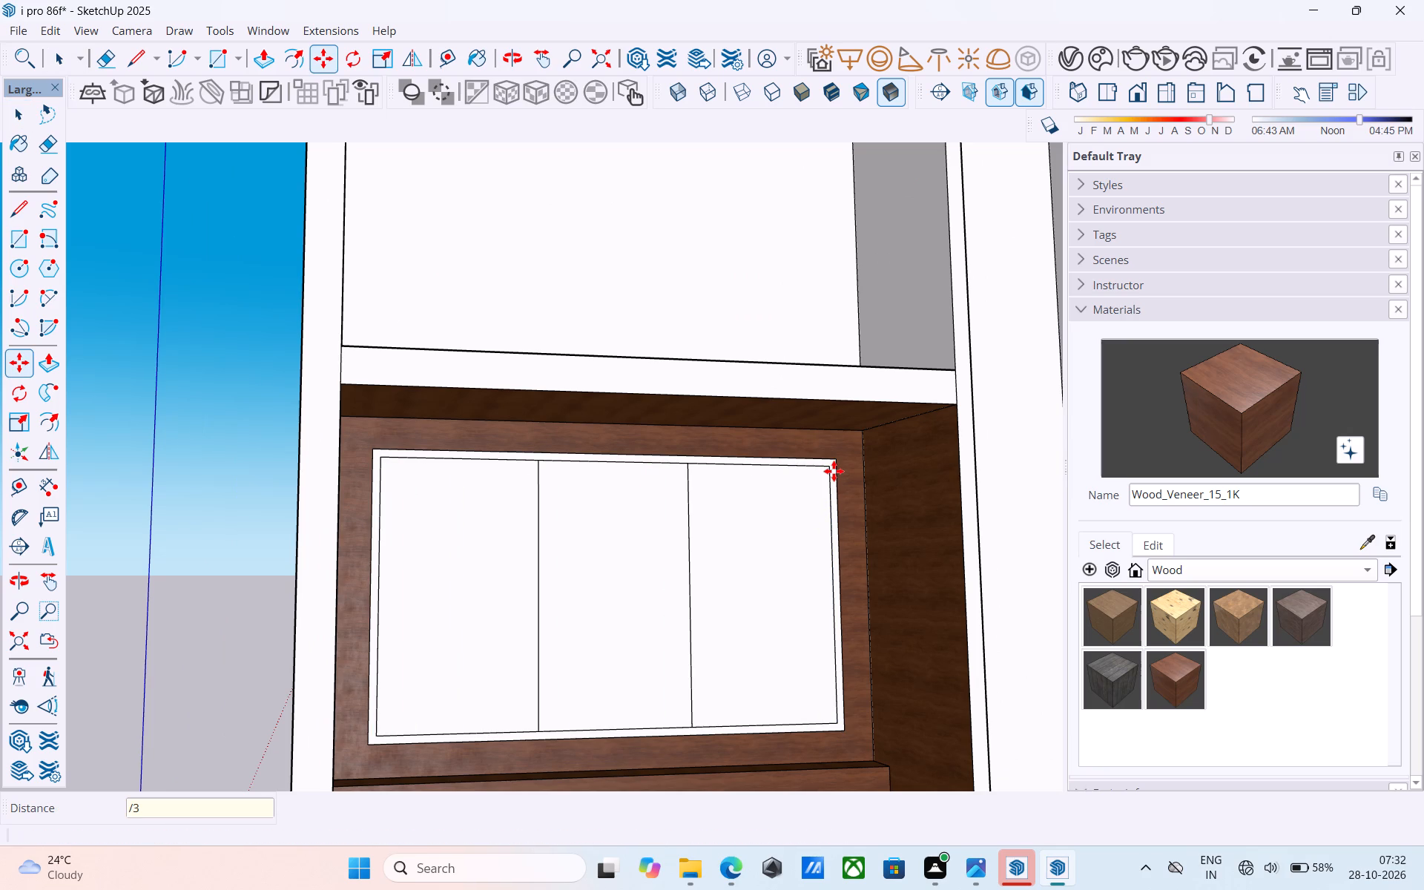
middle_click_drag(815, 489, 779, 541)
key("space")
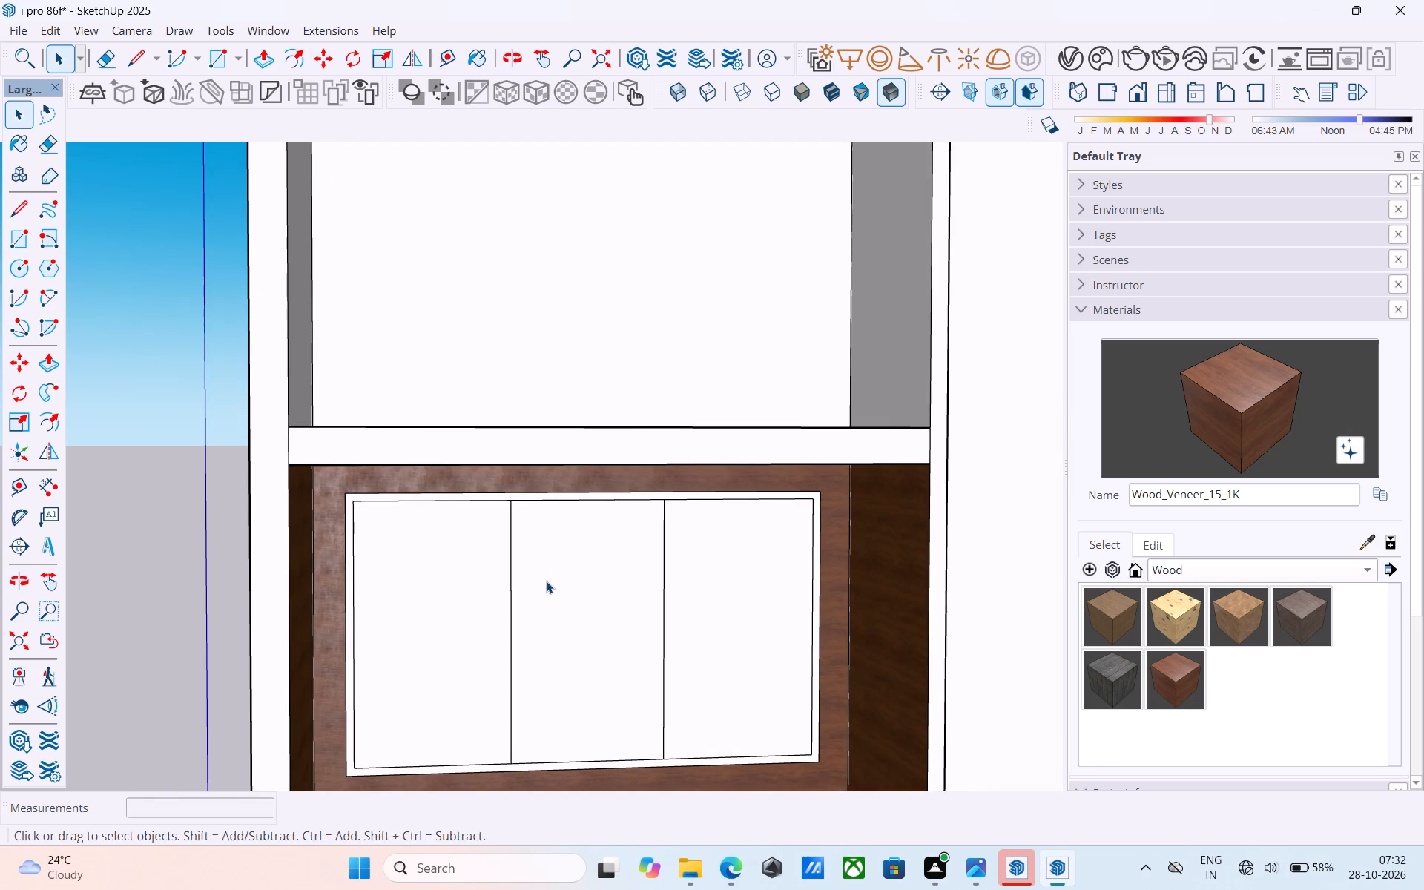
Copy both vertical divider lines 3" to the right to form the window's two mullions.
middle_click_drag(545, 581, 535, 512)
scroll(519, 506, "up", 2)
left_click(498, 502)
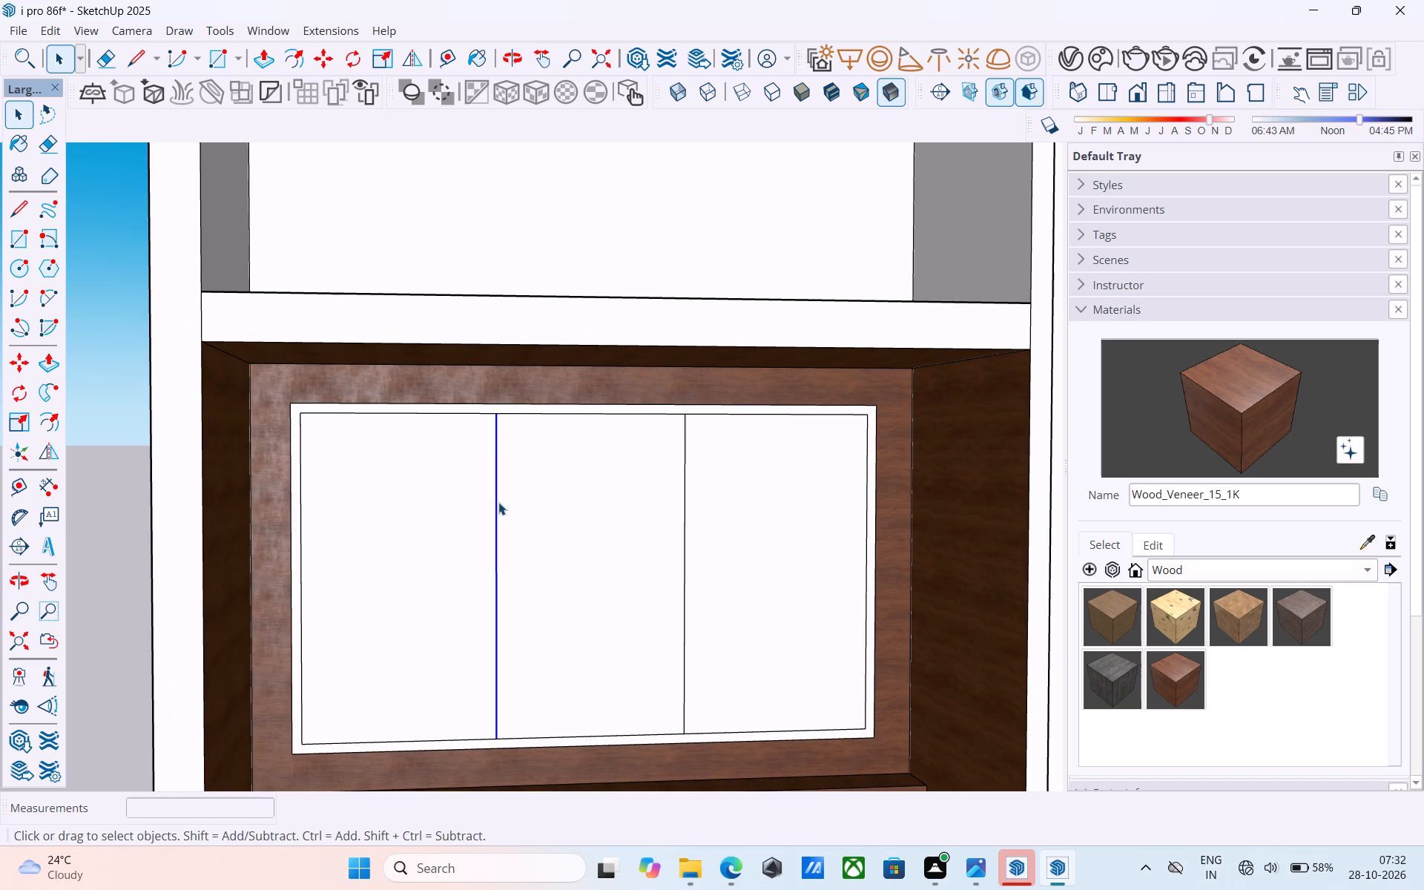
left_click(686, 504, "shift")
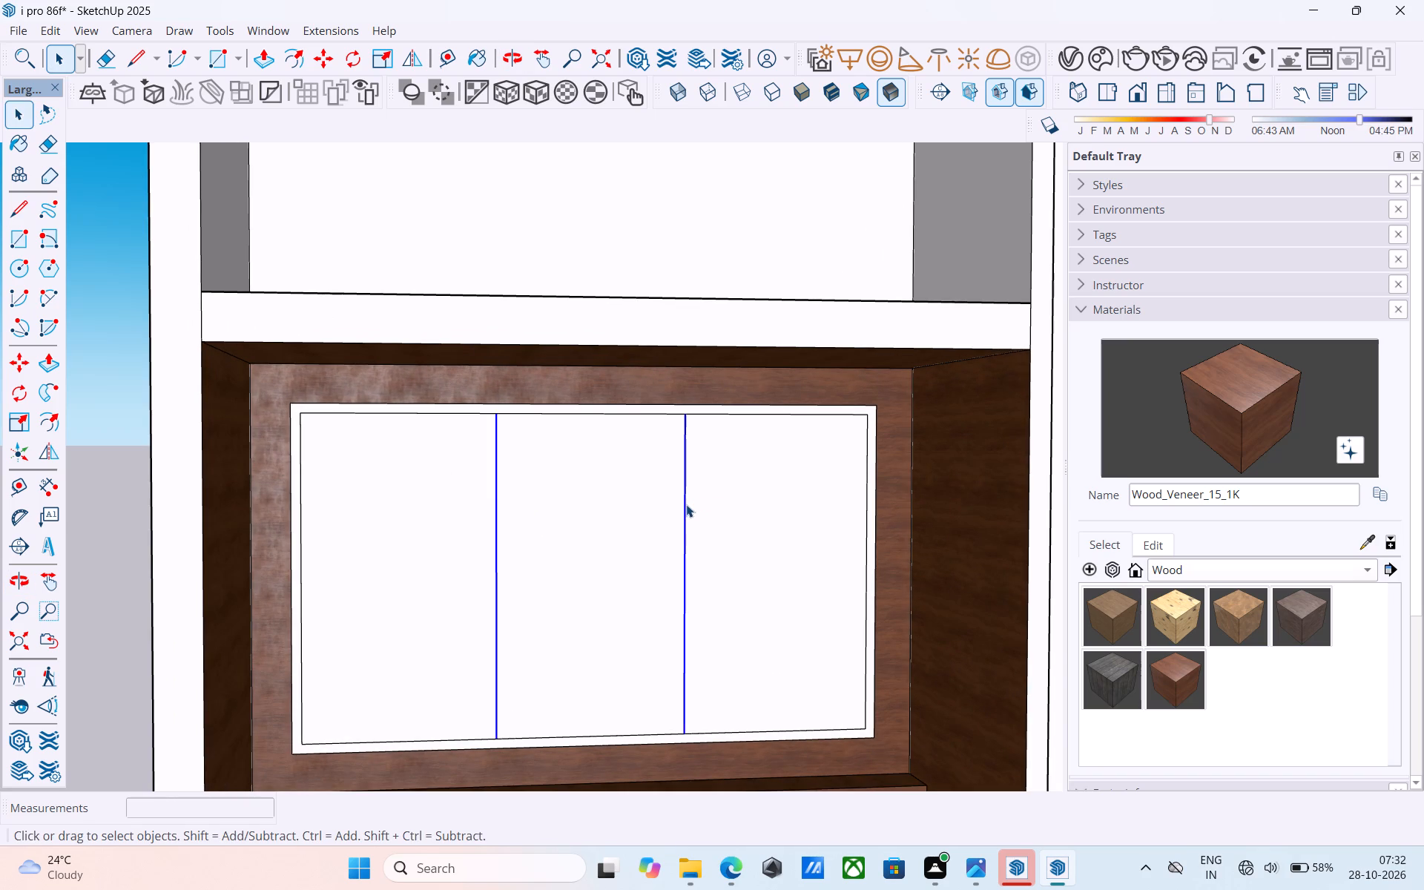
key("m")
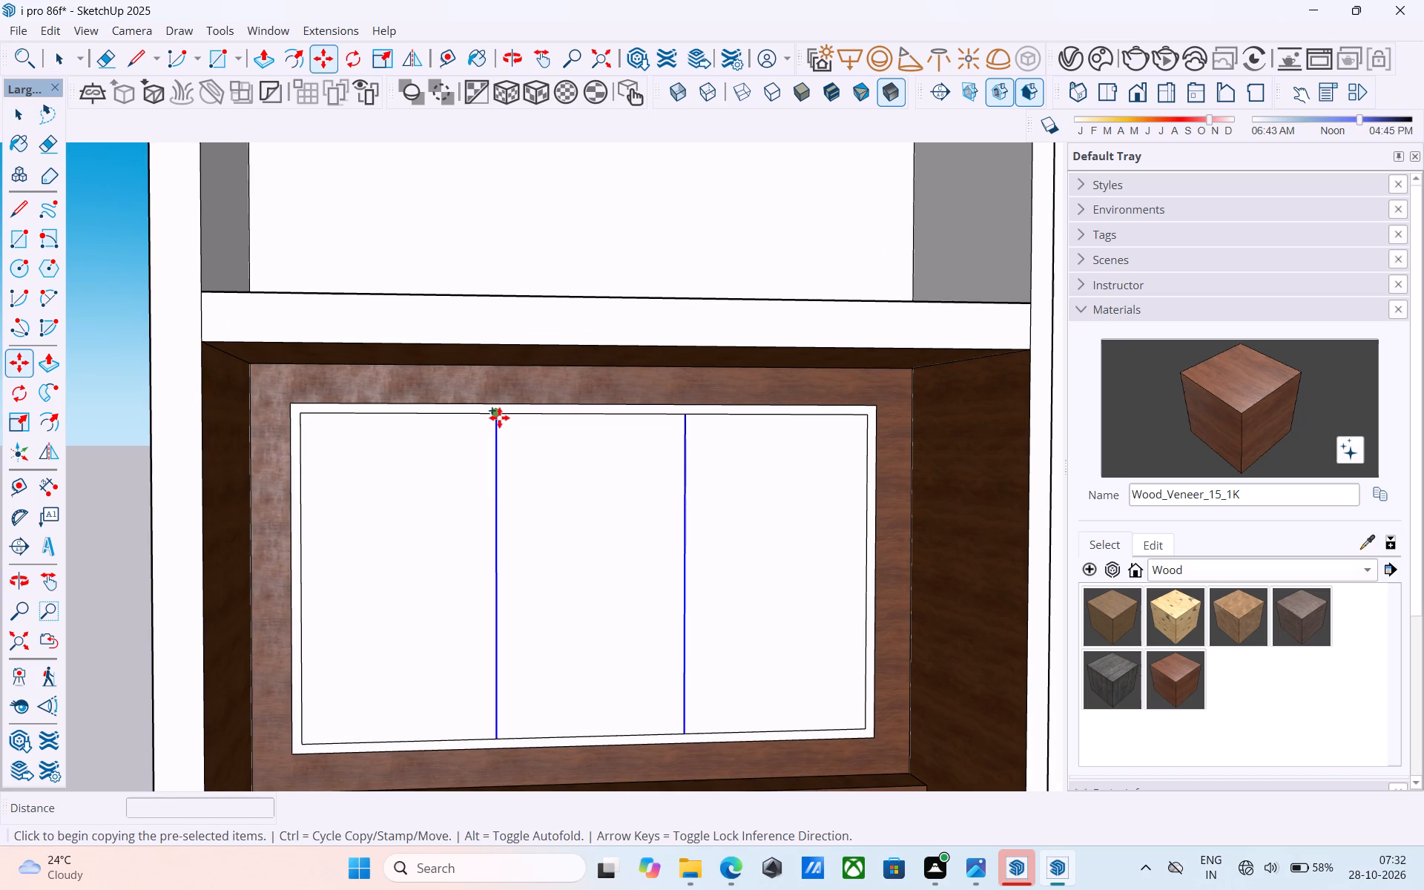
left_click(498, 418)
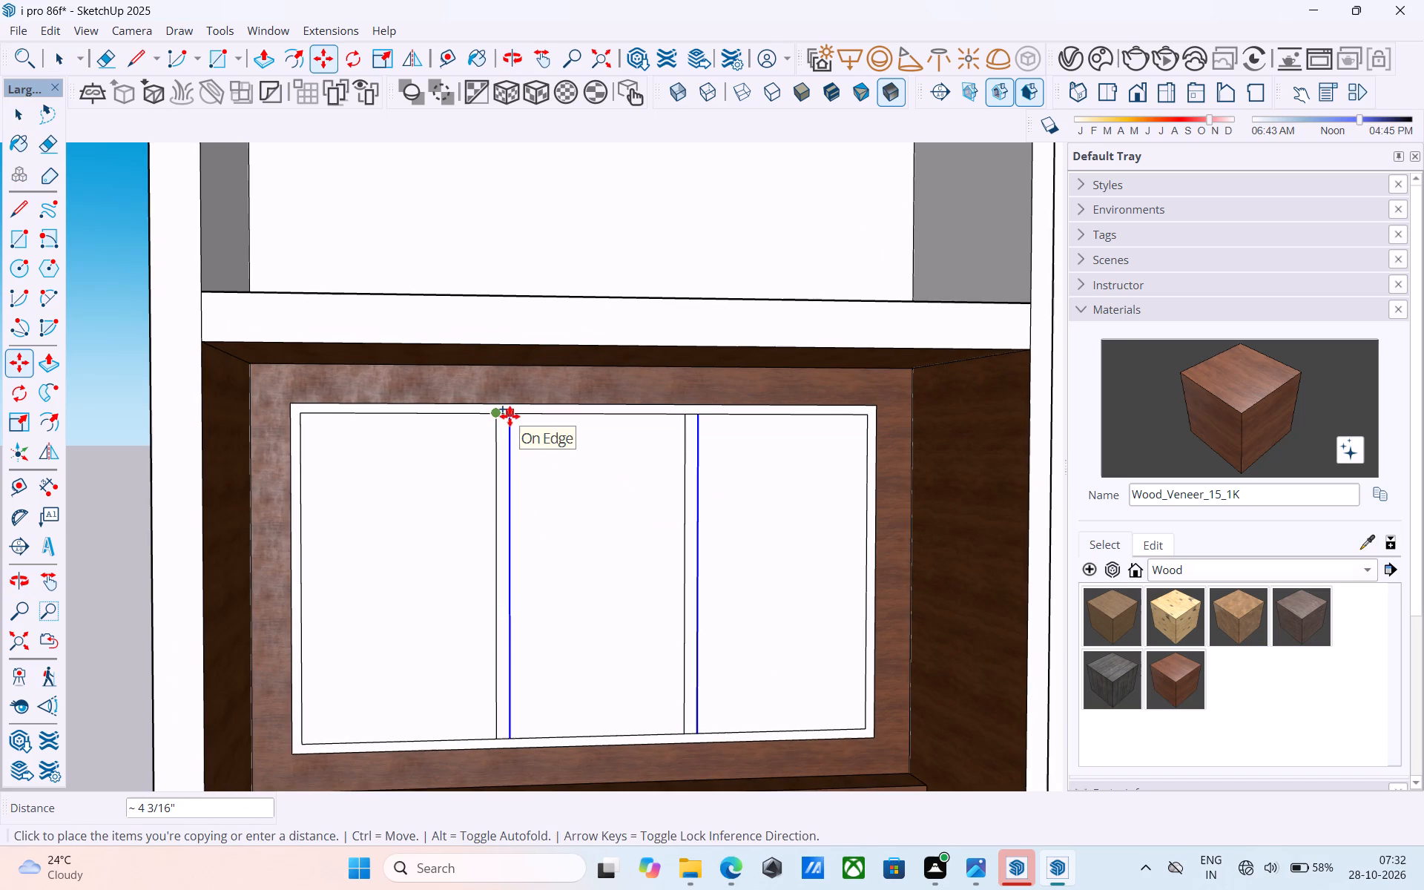
type("3\"")
key("Return")
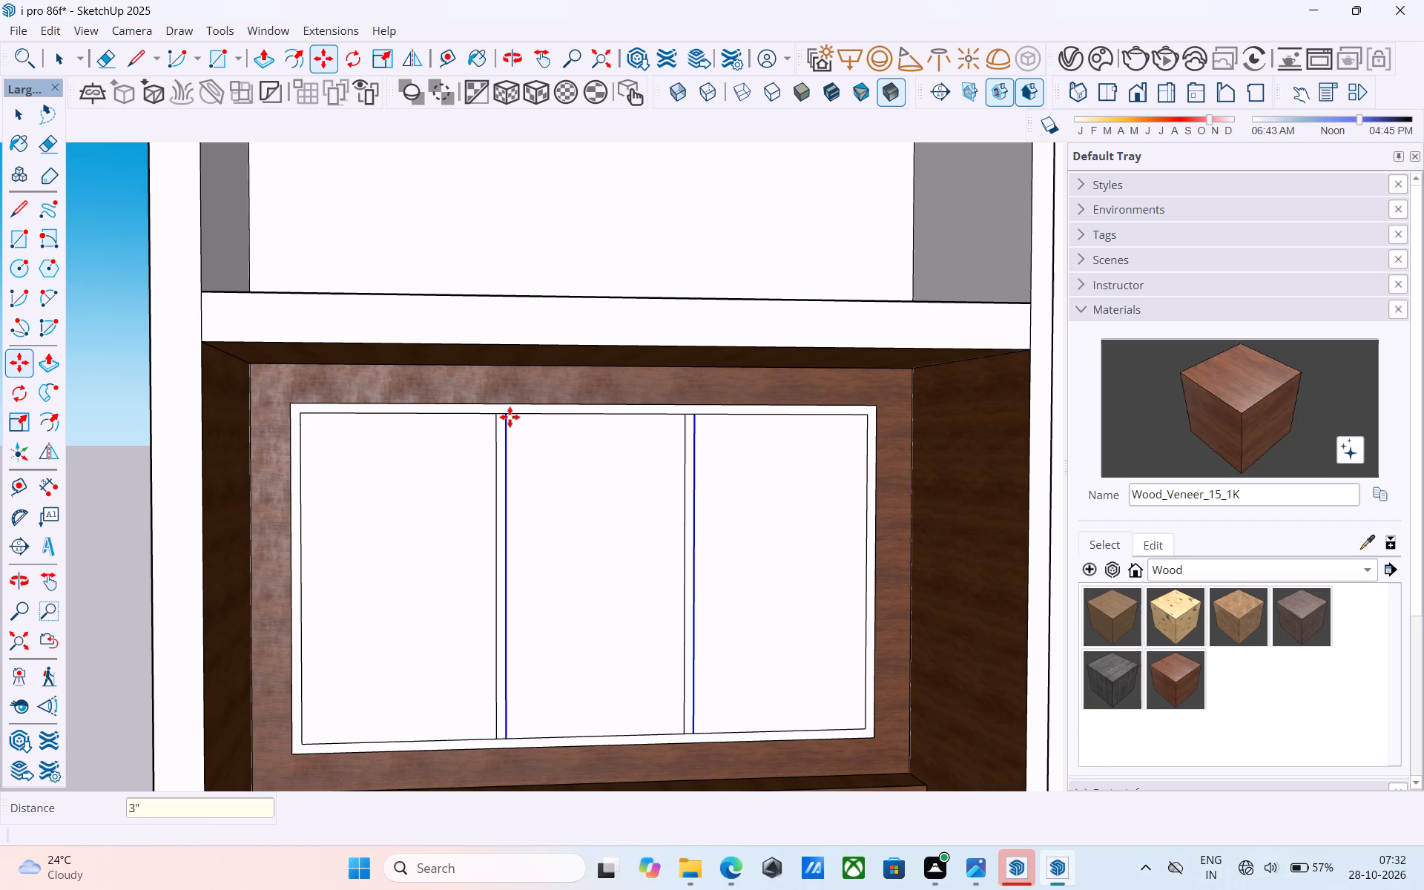
key("n")
Erase the short edge segments joining the mullions to the top of the window frame.
key("e")
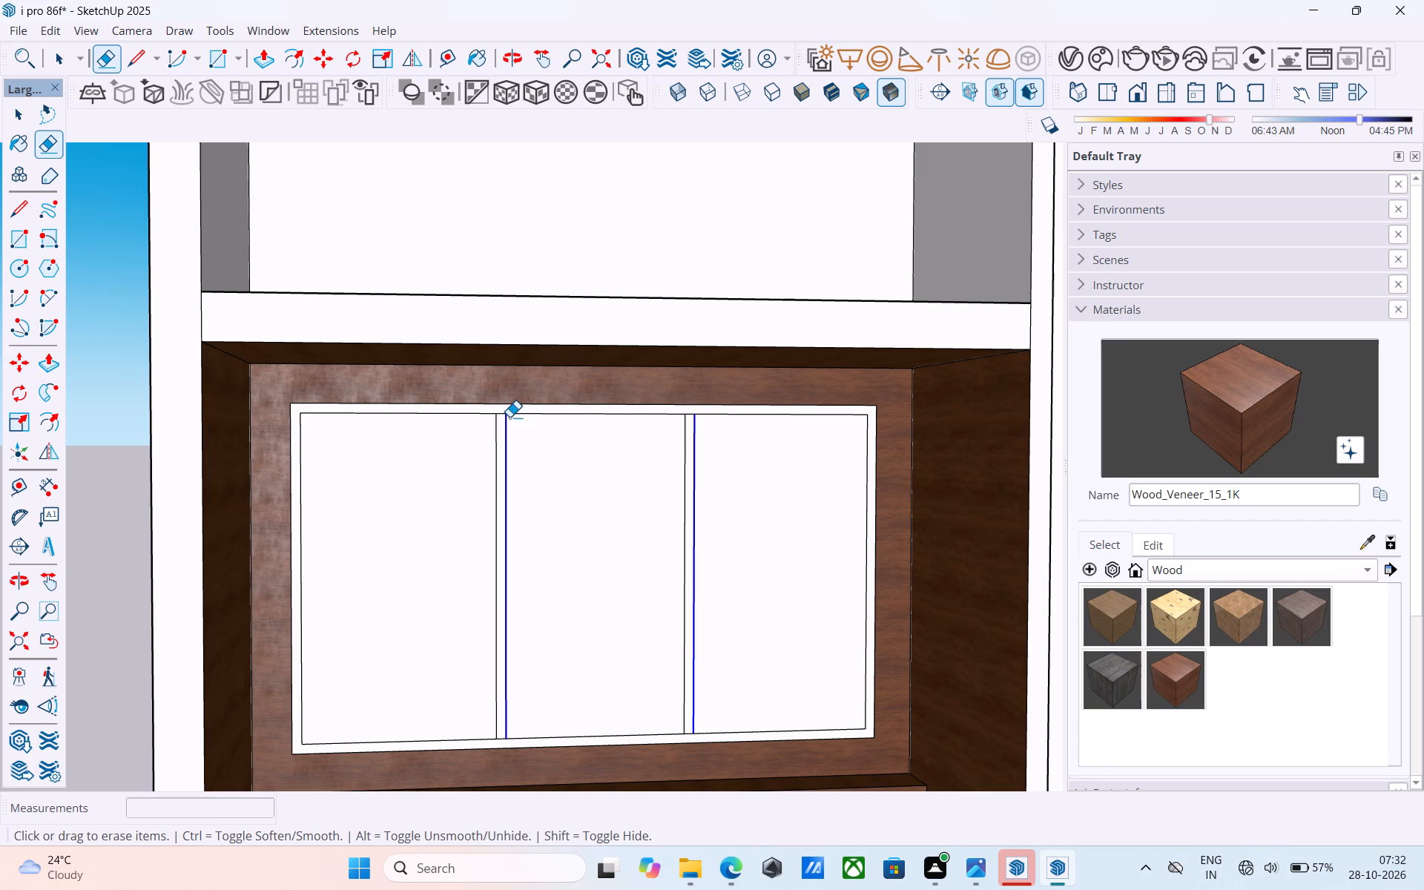
scroll(527, 415, "up", 6)
left_click_drag(489, 403, 490, 396)
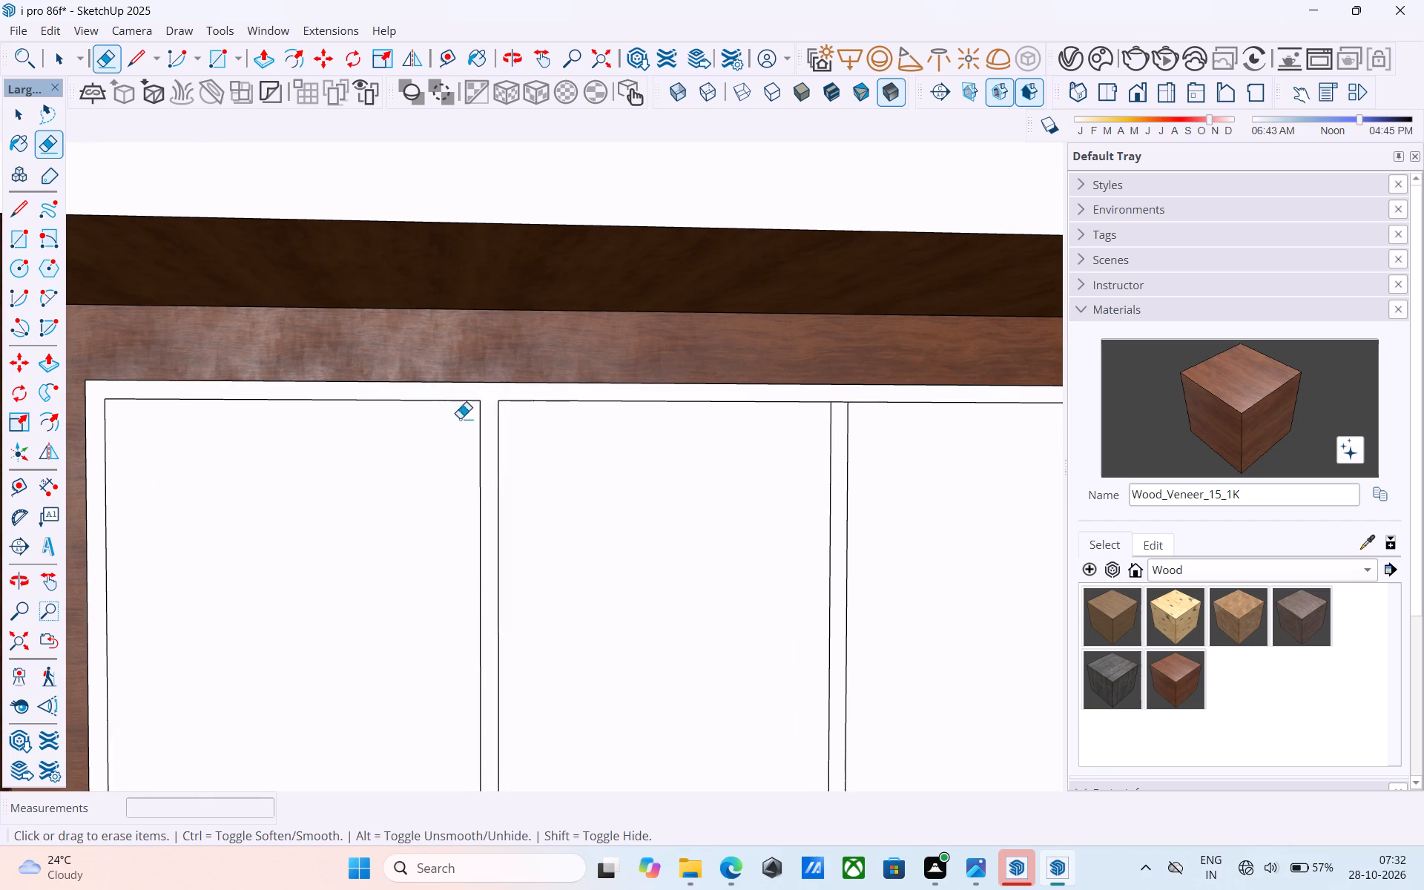
scroll(404, 457, "down", 5)
scroll(679, 429, "up", 5)
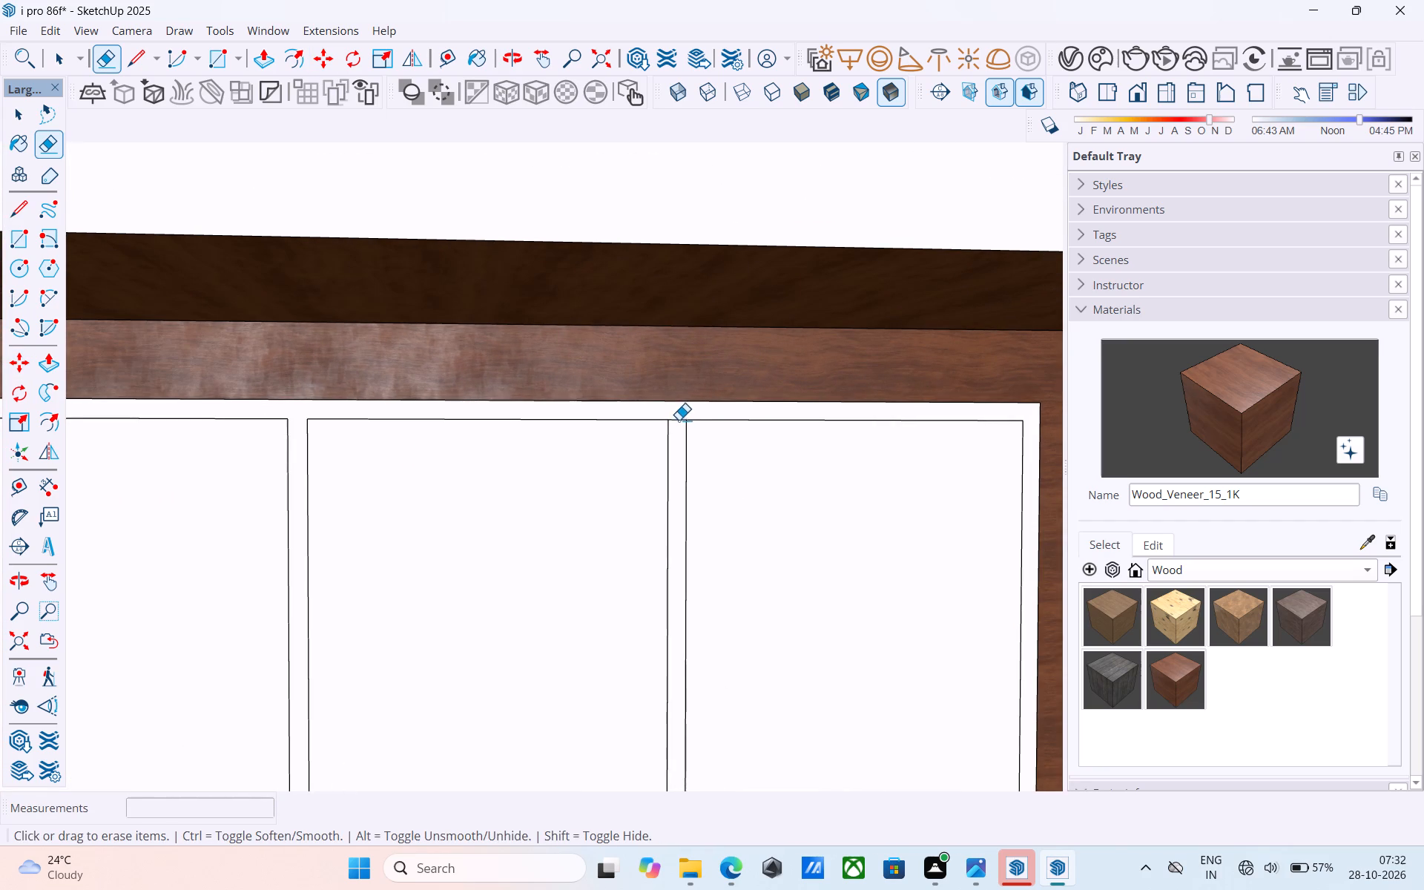
left_click(679, 419)
scroll(676, 420, "down", 9)
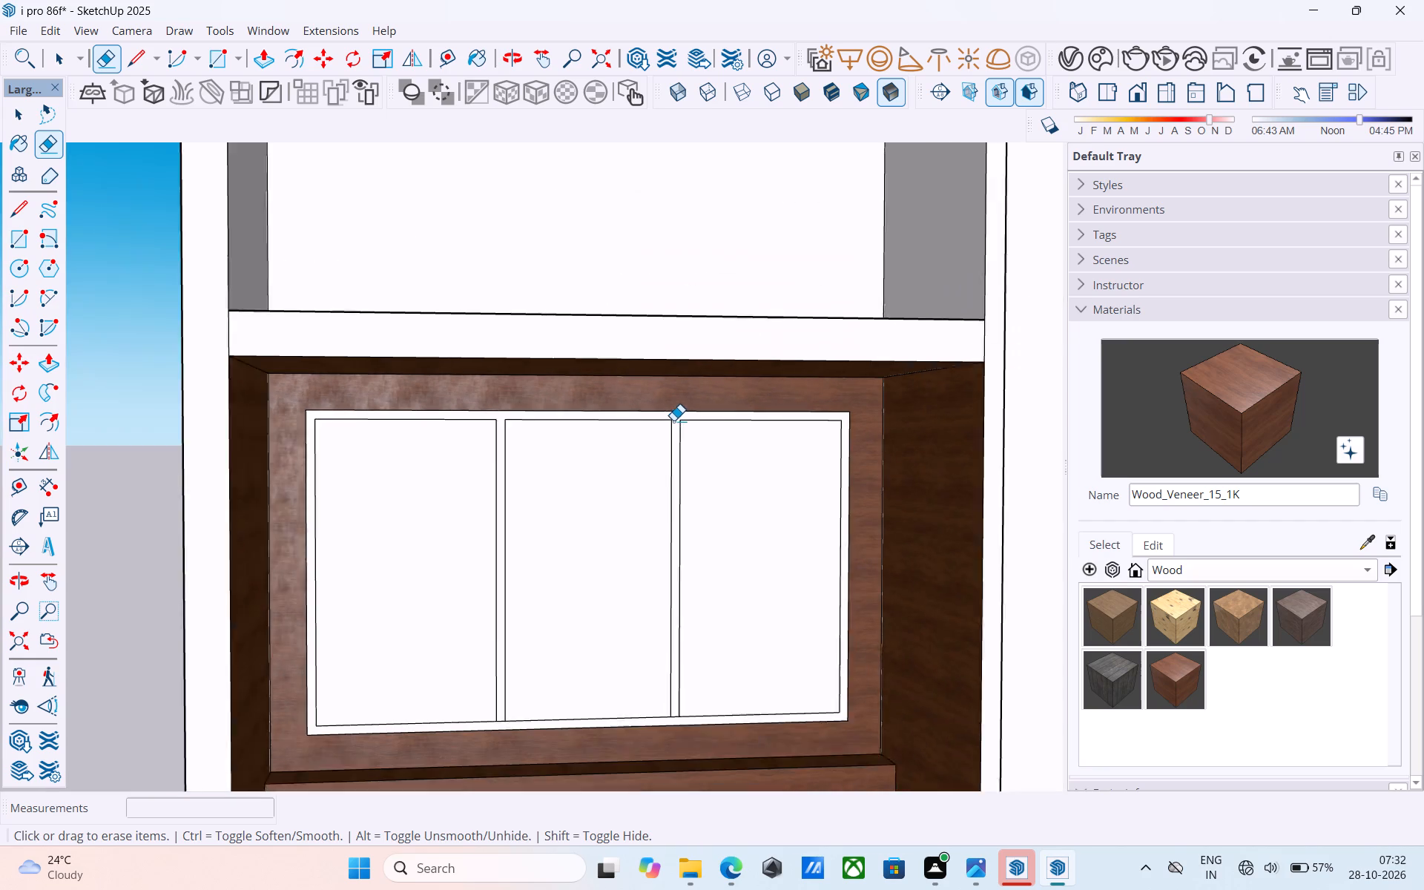
Paint the upper window's frame and mullions with Plywood_01_1K.
scroll(937, 412, "down", 11)
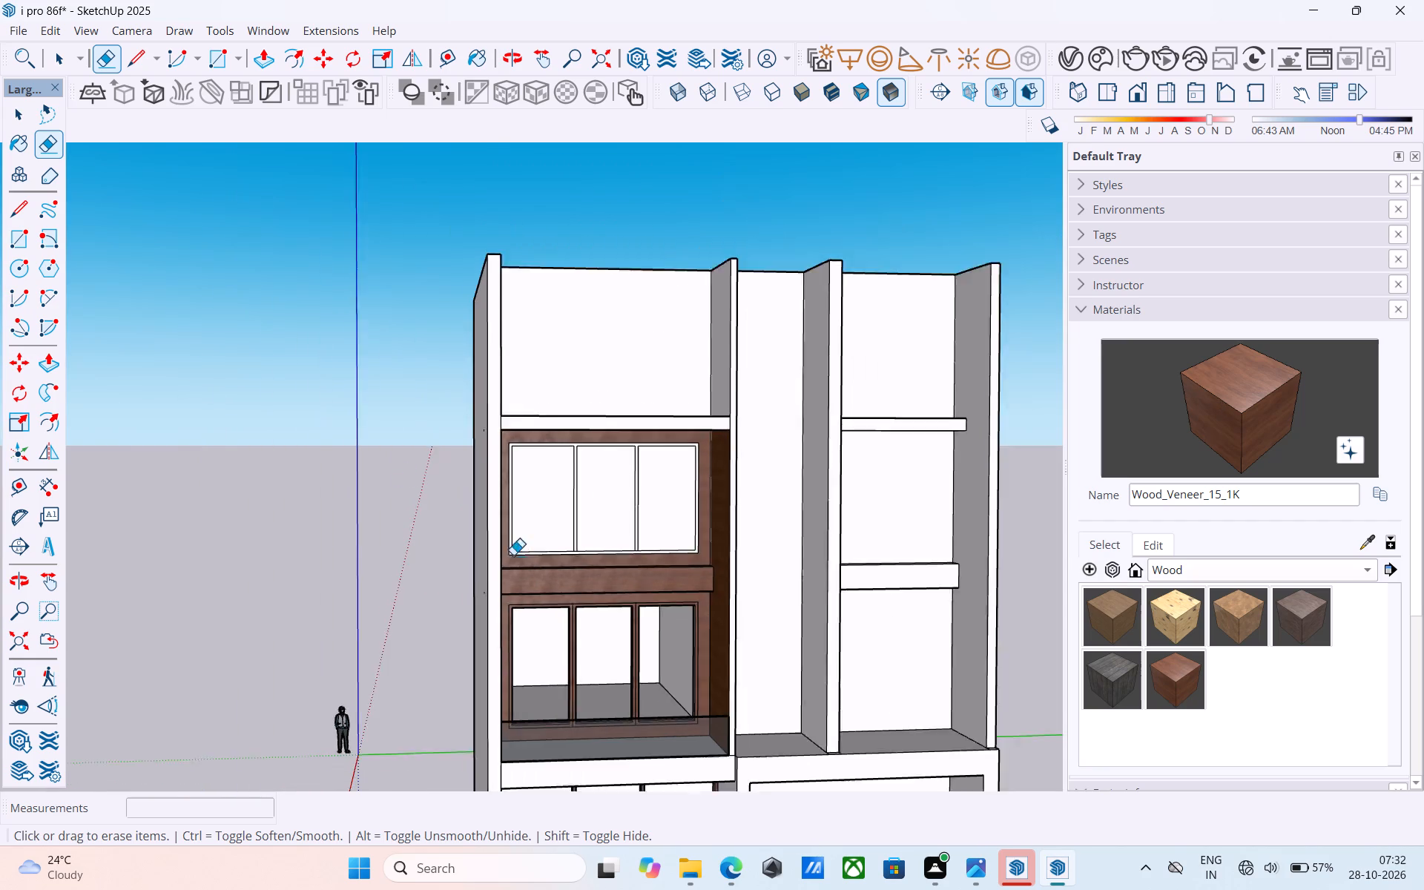
left_click(1112, 621)
scroll(649, 483, "up", 10)
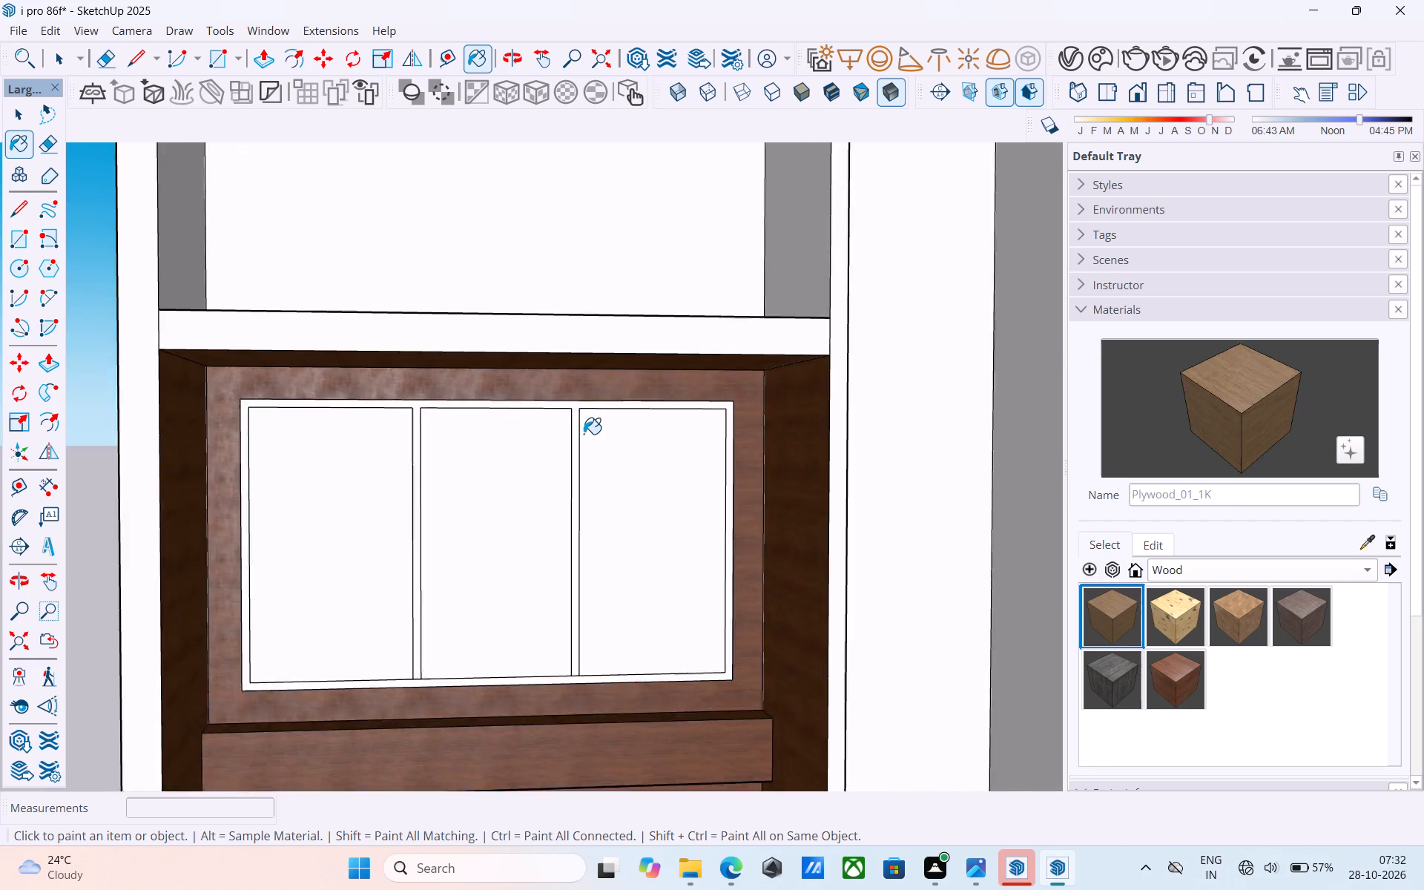
scroll(584, 434, "up", 7)
left_click(565, 380)
scroll(570, 376, "down", 9)
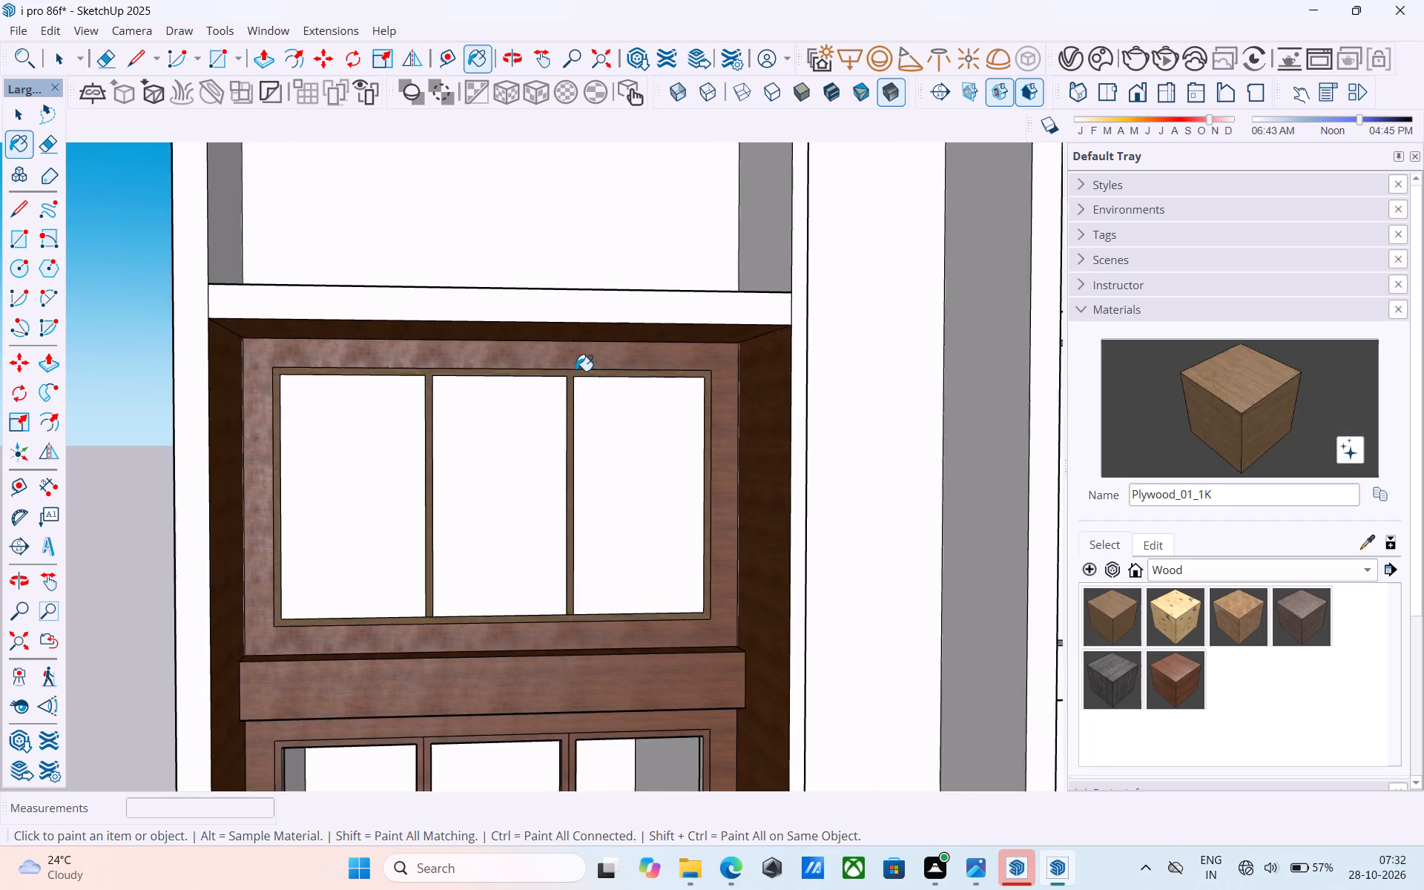
Paint the remaining unpainted frame and mullion faces of the lower window with Plywood_01_1K and save the model.
scroll(576, 371, "down", 7)
scroll(536, 628, "up", 15)
left_click(403, 497)
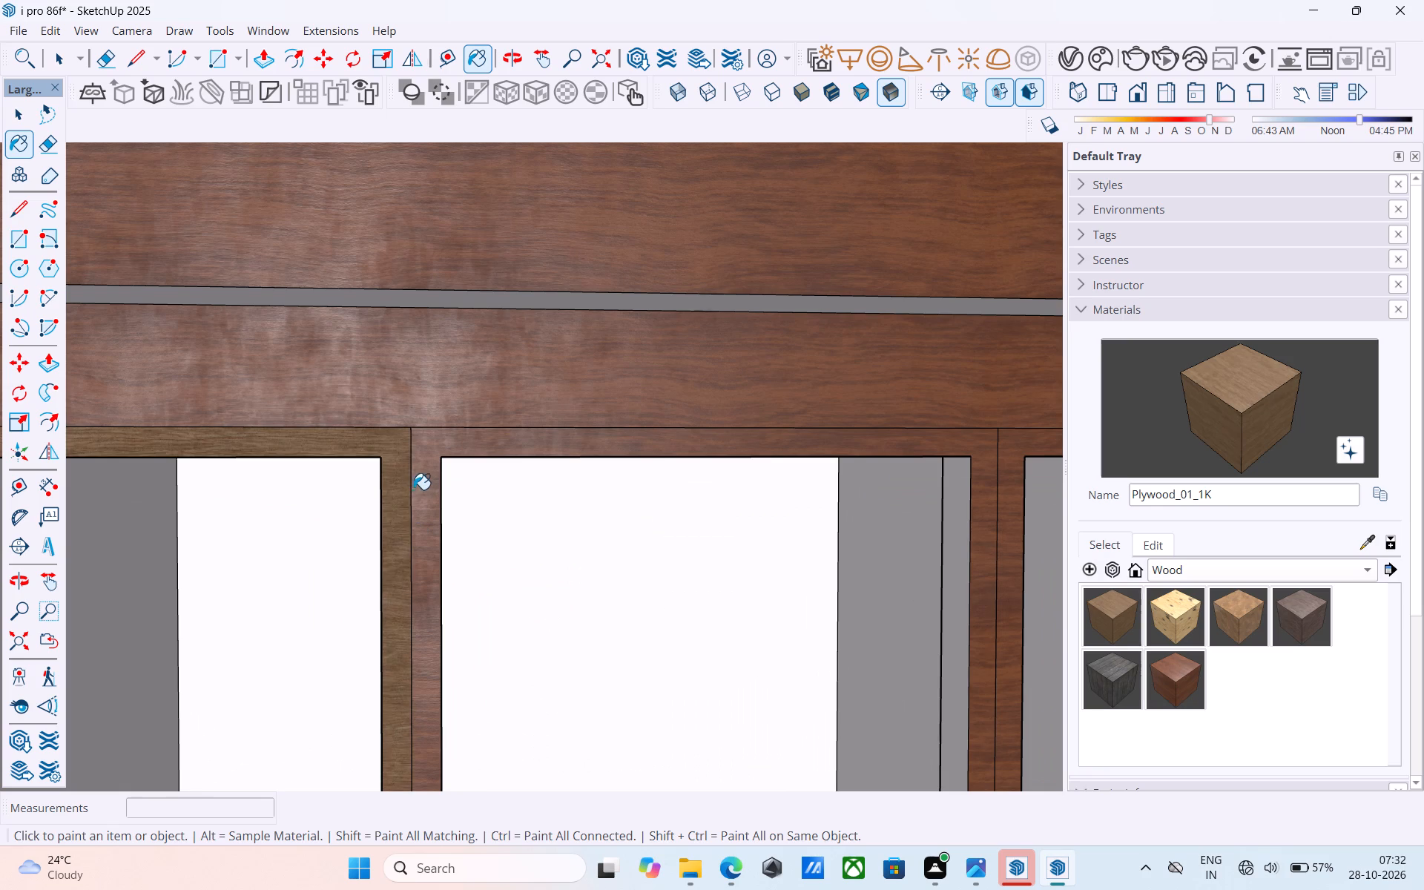
left_click(416, 485)
left_click(1006, 453)
scroll(676, 522, "down", 7)
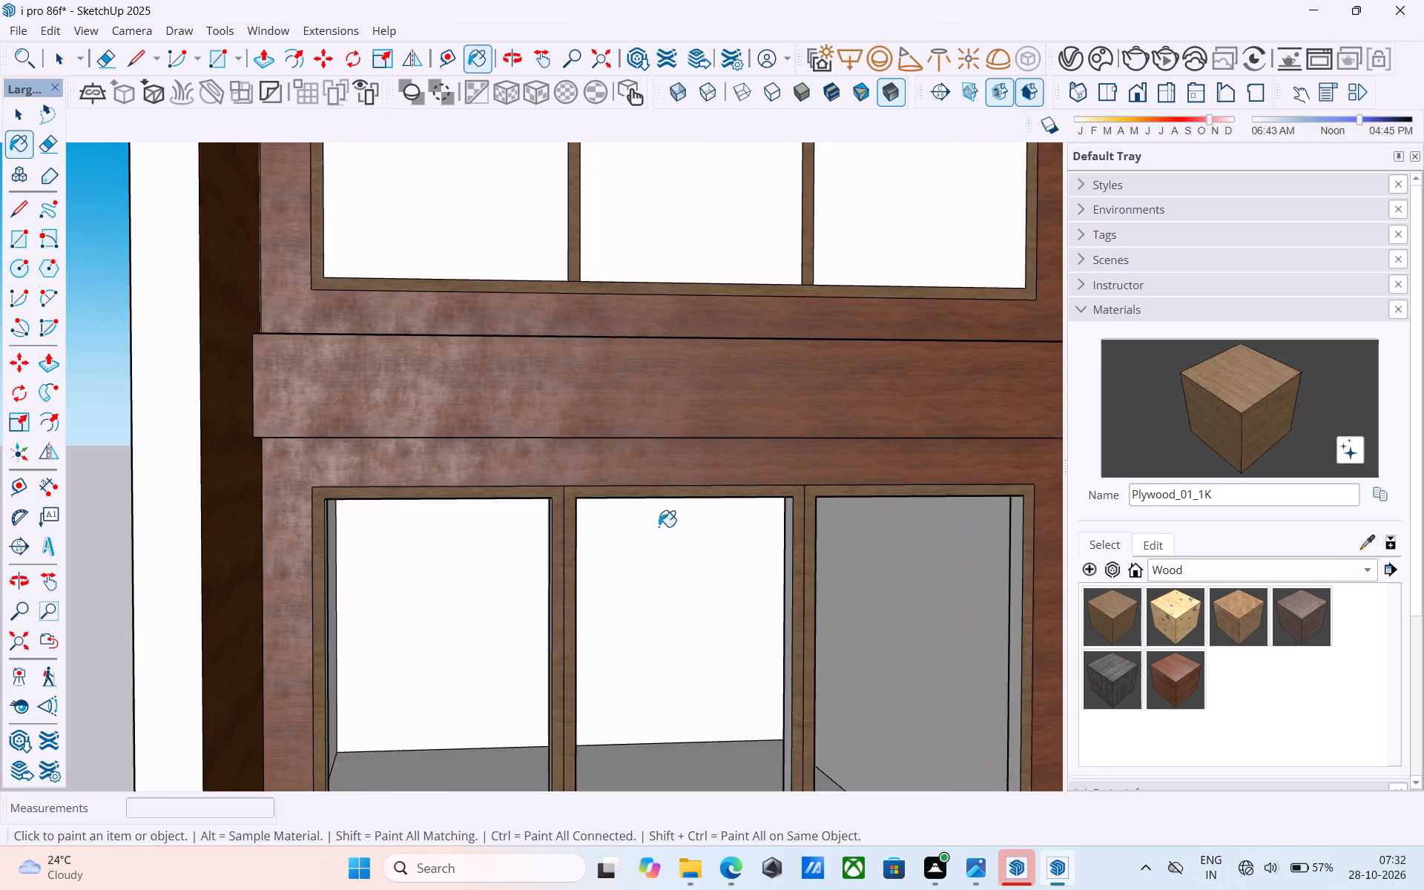
scroll(659, 527, "down", 8)
scroll(636, 309, "up", 2)
scroll(577, 497, "down", 5)
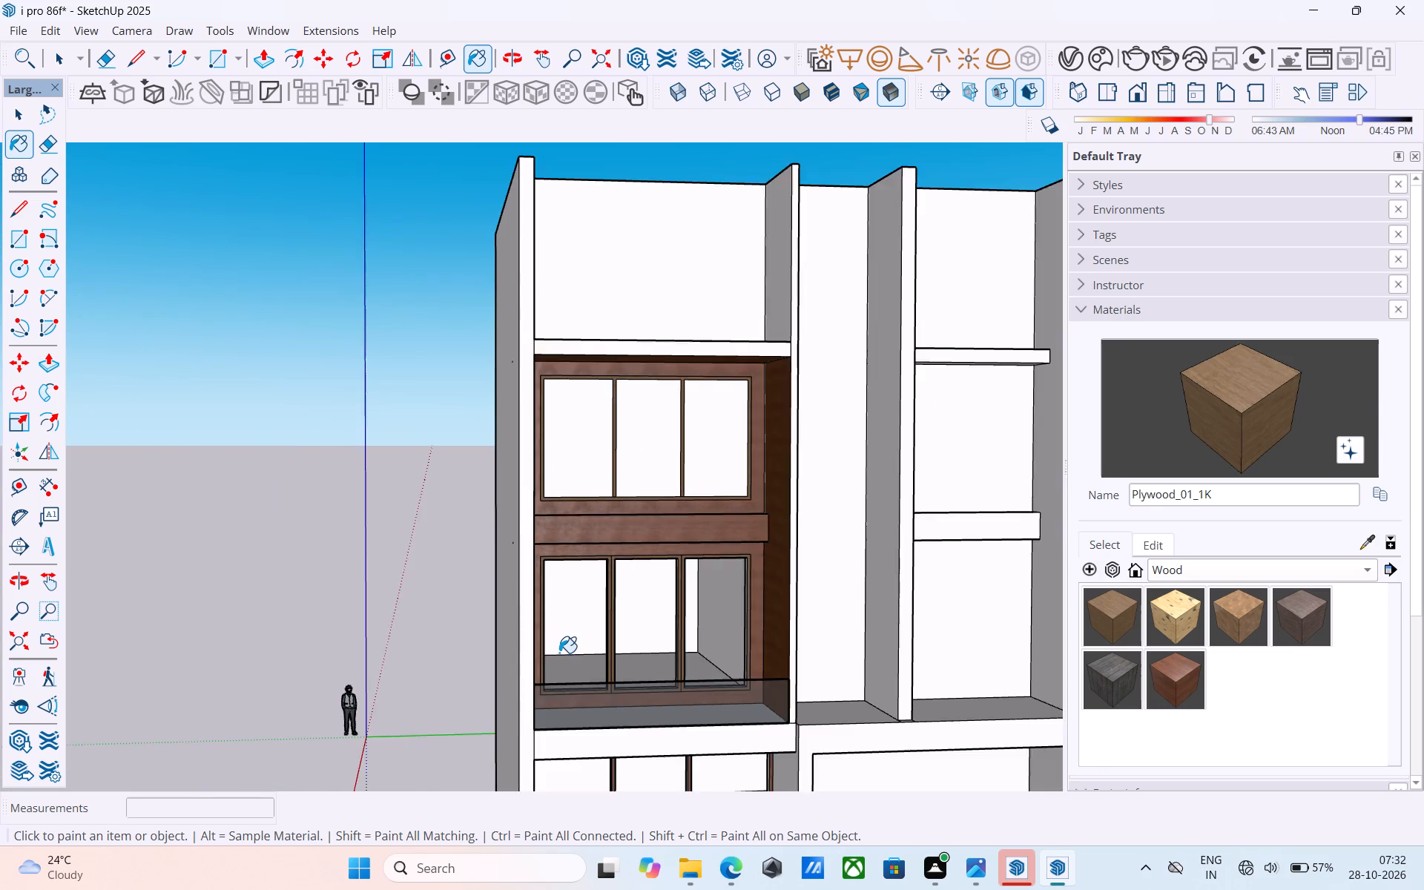
scroll(559, 653, "down", 6)
scroll(630, 409, "up", 2)
middle_click_drag(626, 416, 622, 429)
scroll(605, 662, "up", 2)
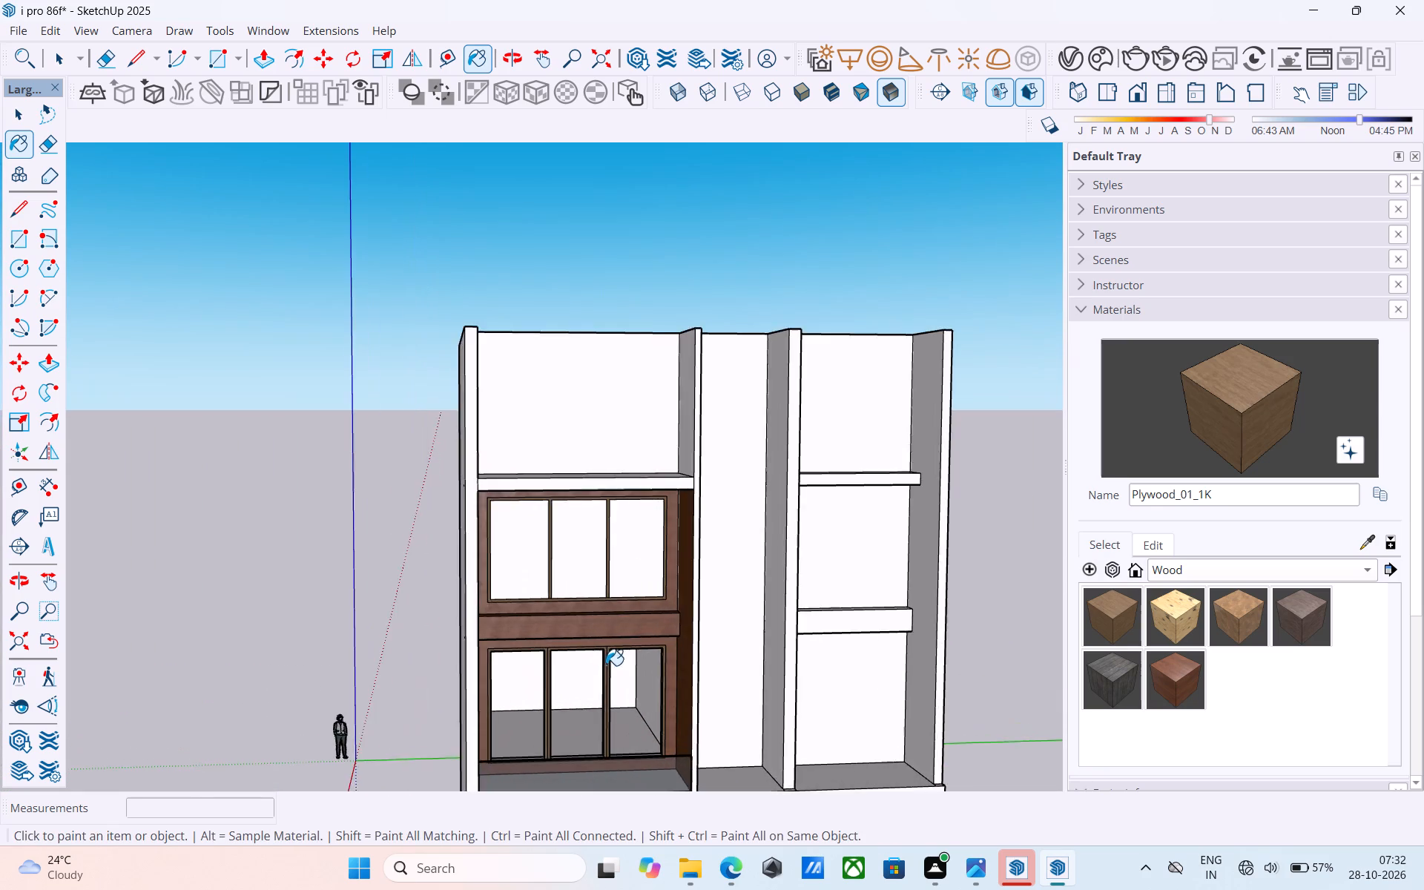
scroll(606, 665, "up", 6)
key("space")
key("ctrl+s")
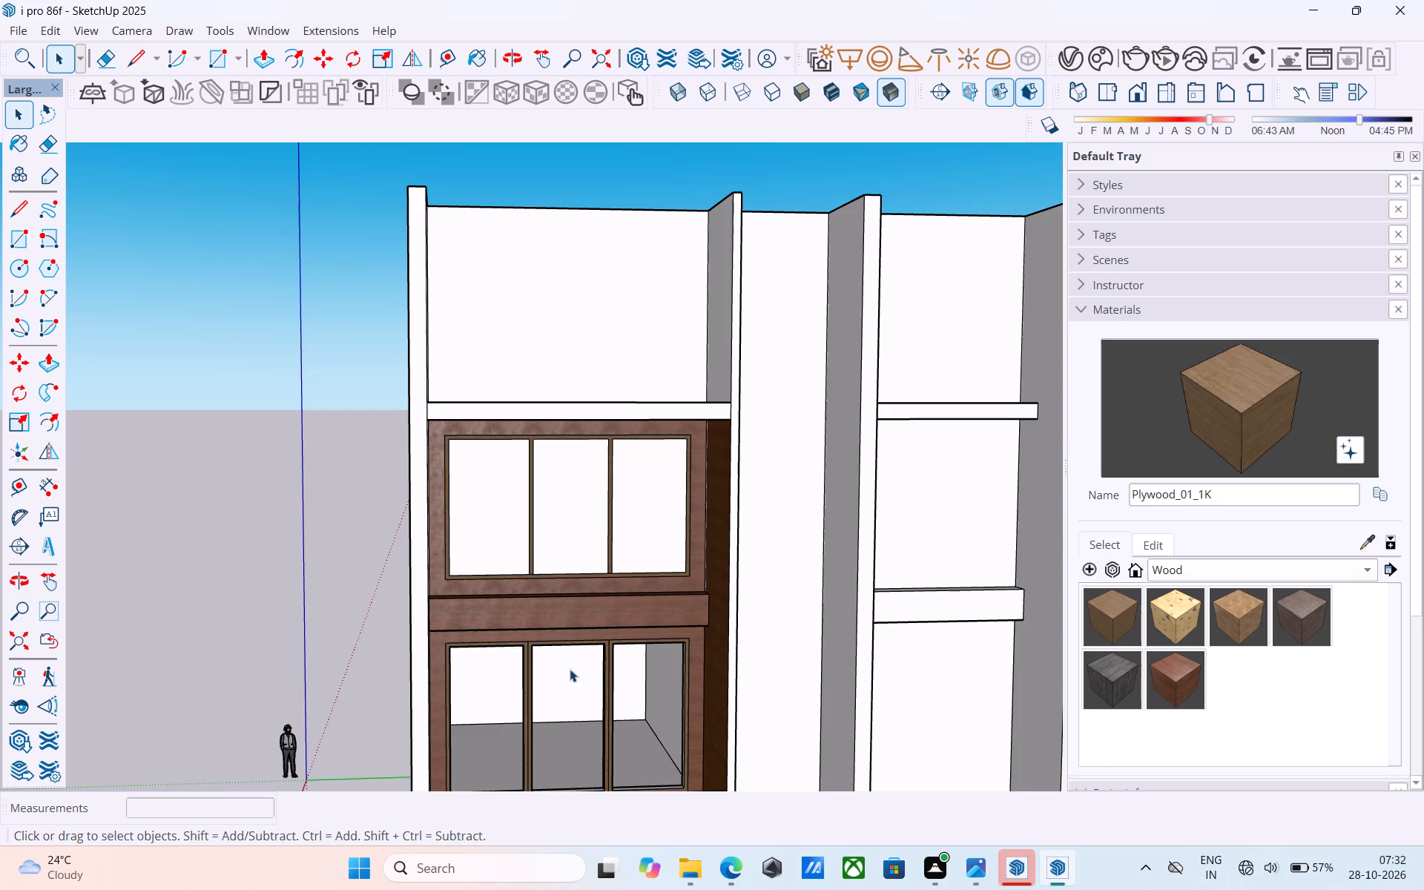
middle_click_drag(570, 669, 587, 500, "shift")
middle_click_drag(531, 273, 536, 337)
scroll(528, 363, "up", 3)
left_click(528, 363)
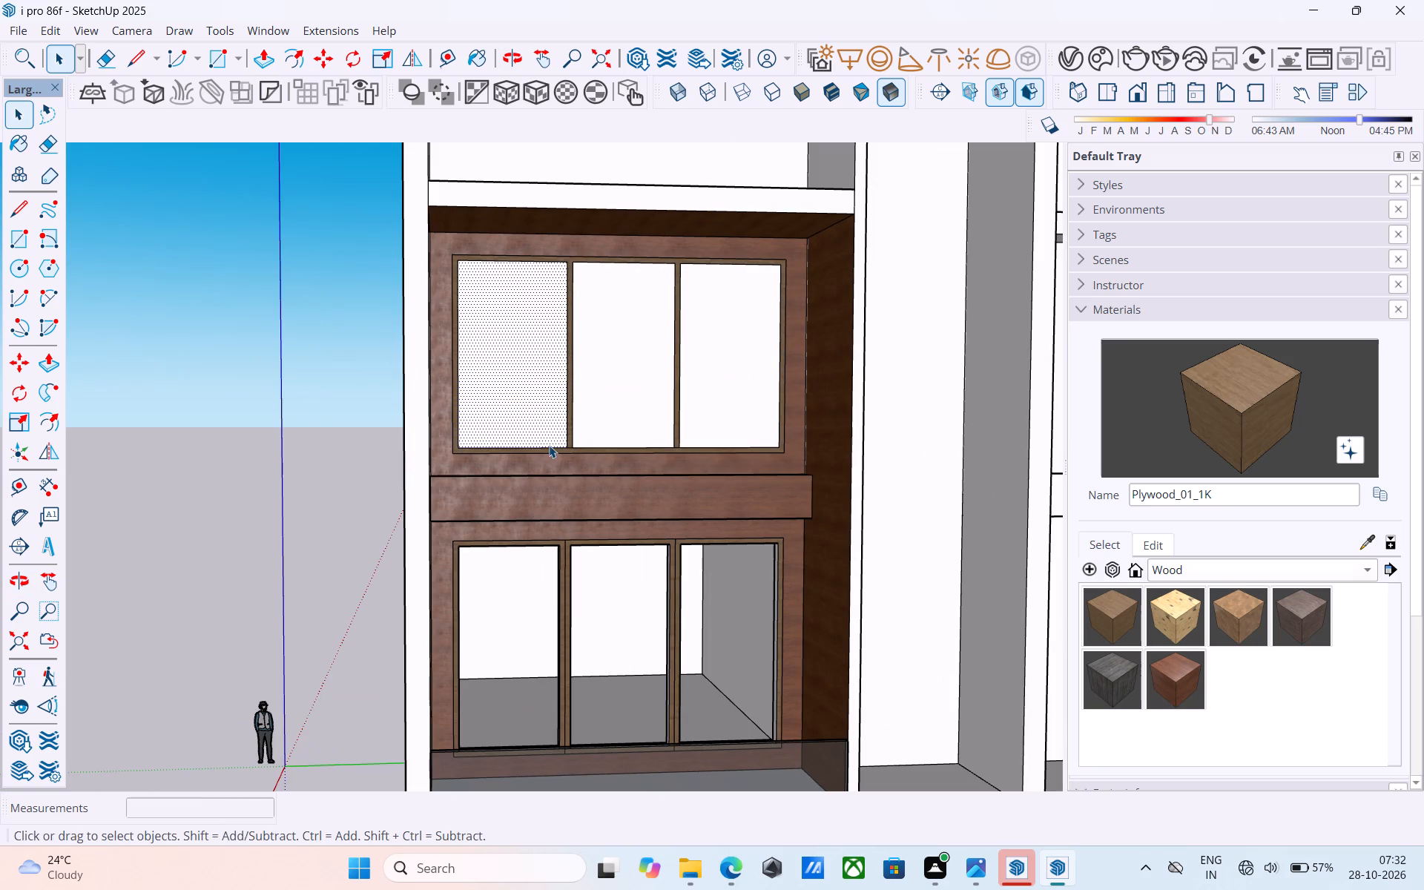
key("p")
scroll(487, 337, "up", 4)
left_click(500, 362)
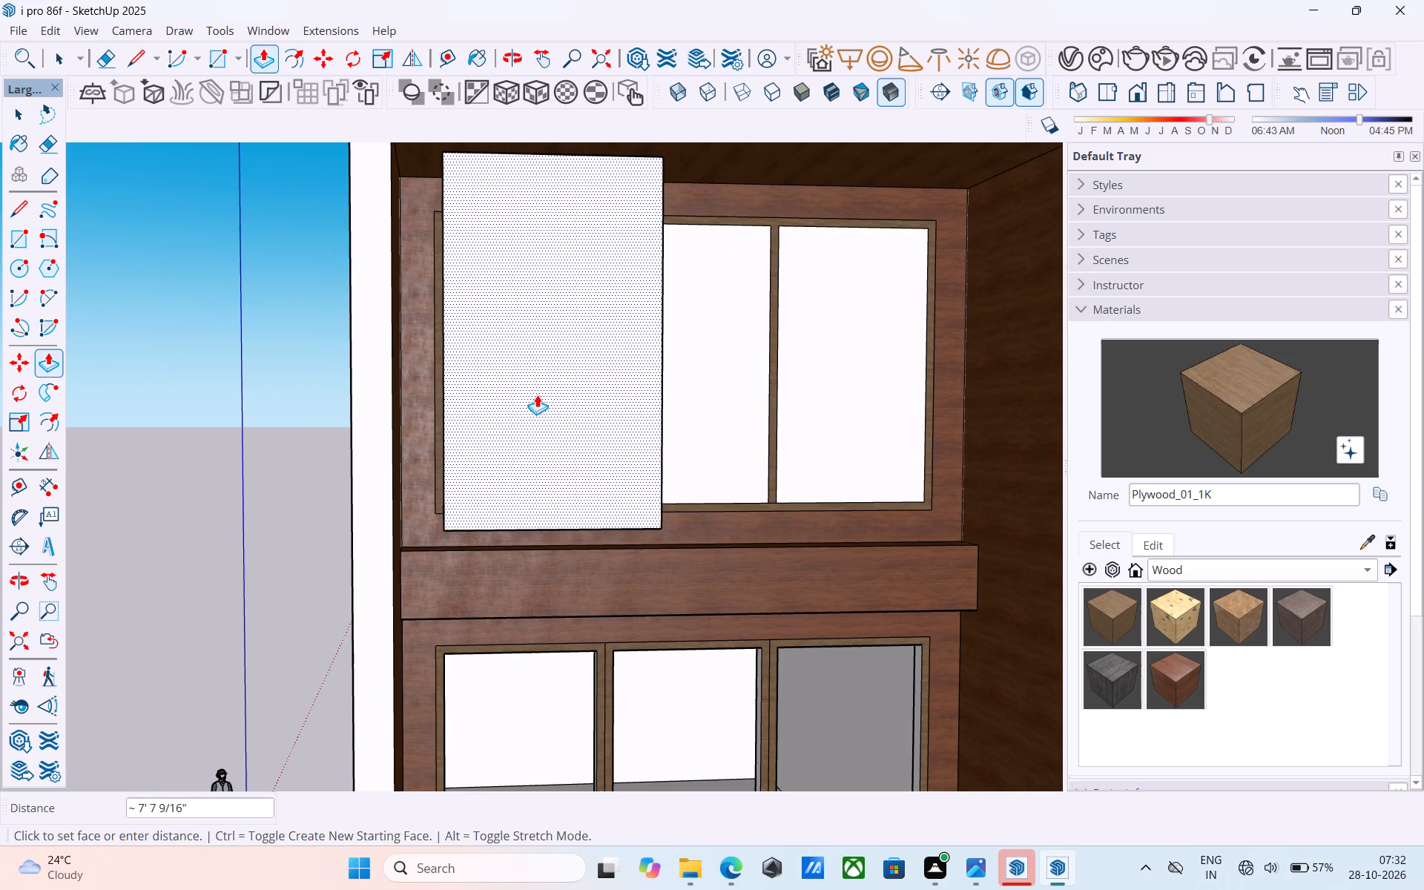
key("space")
Push the upper window's three panes back through the wall to form openings, and save the model.
scroll(537, 395, "down", 4)
scroll(569, 442, "up", 1)
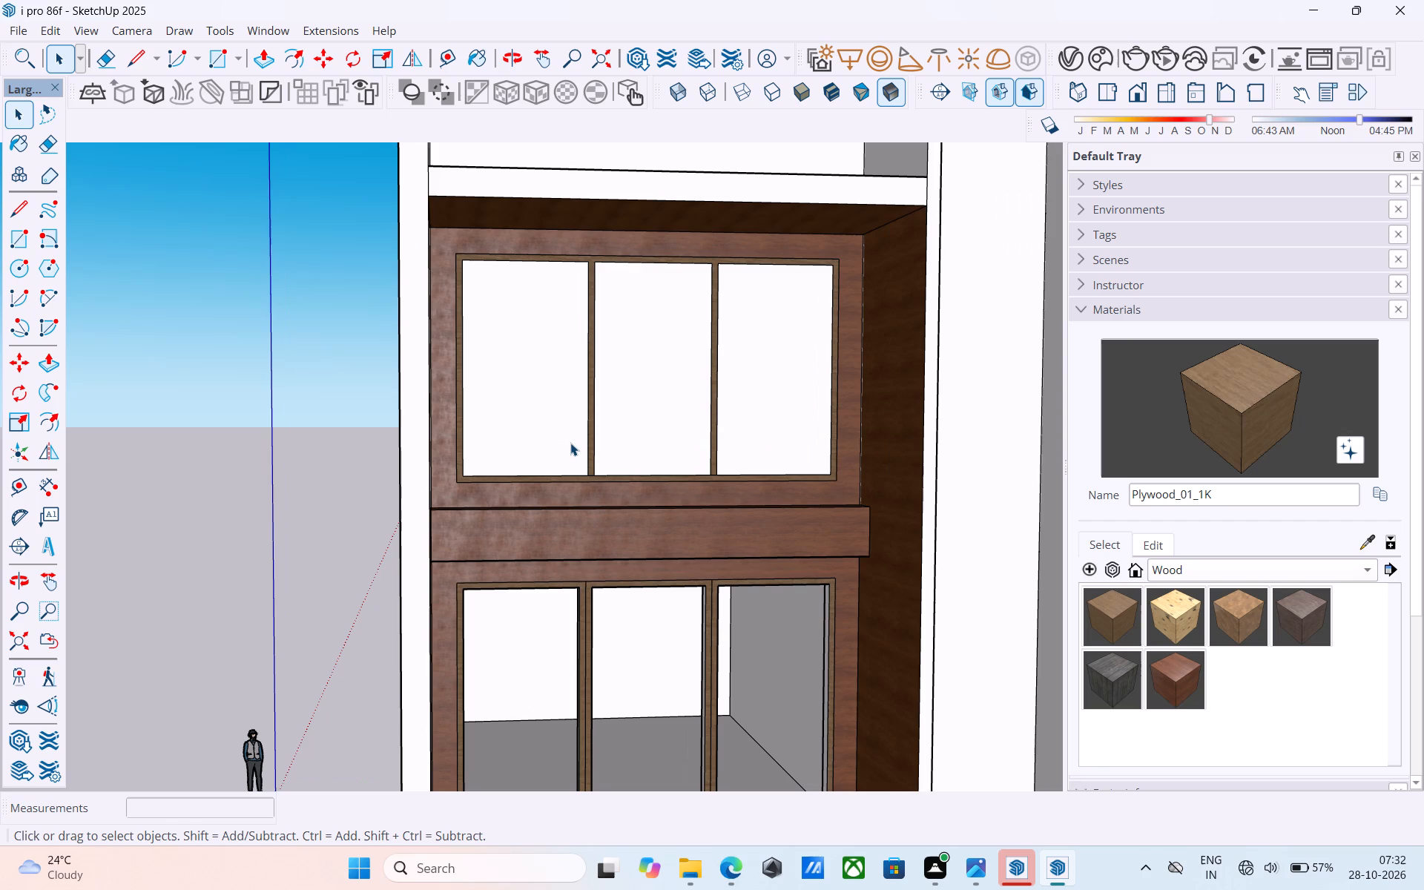
scroll(765, 243, "down", 4)
middle_click_drag(754, 254, 614, 335, "shift")
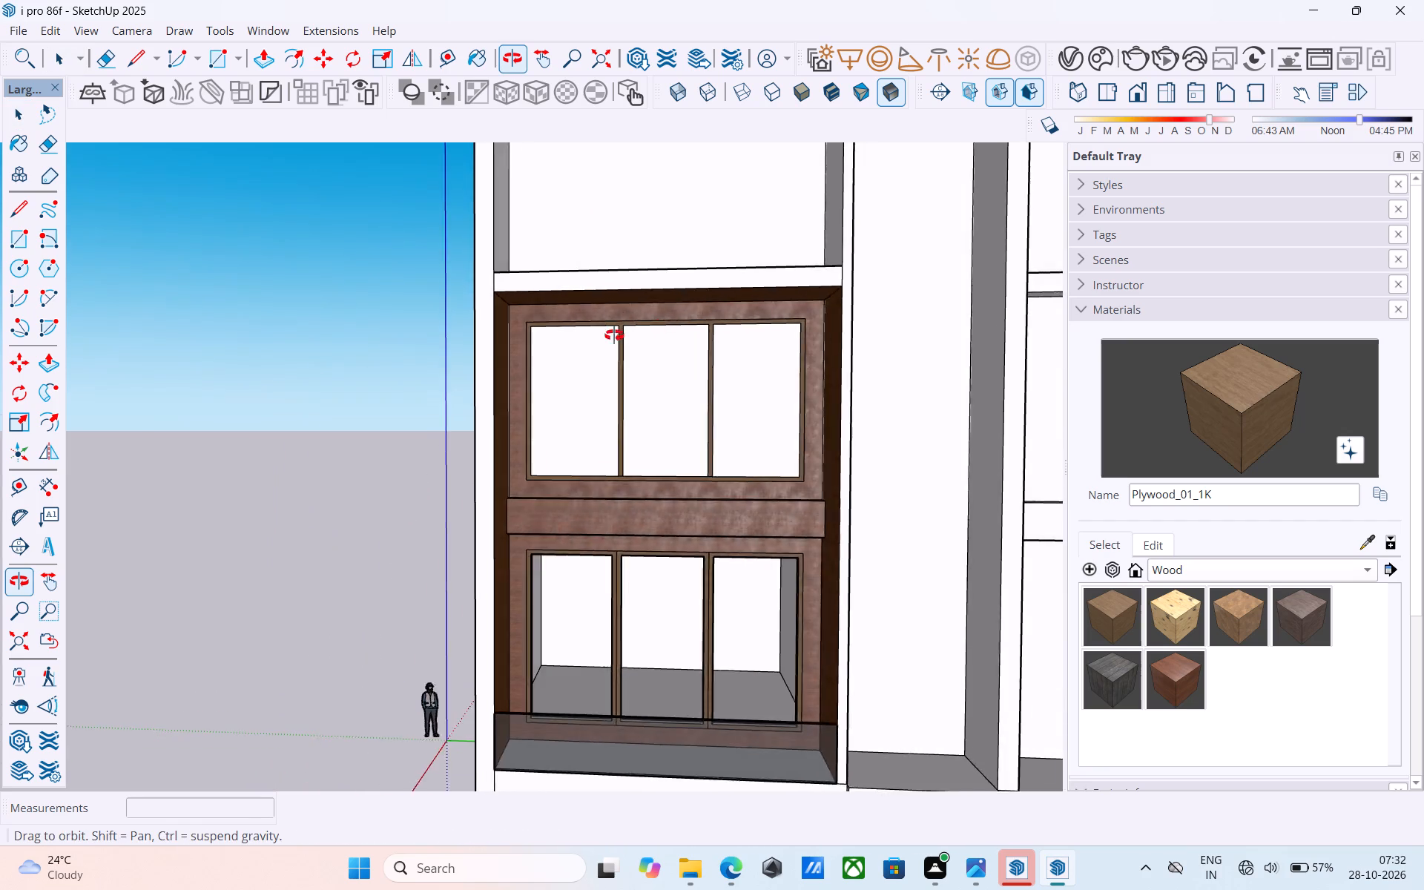
middle_click_drag(614, 335, 521, 343, "shift")
scroll(521, 343, "up", 1)
left_click(541, 435)
scroll(543, 435, "up", 3)
key("p")
scroll(544, 437, "up", 3)
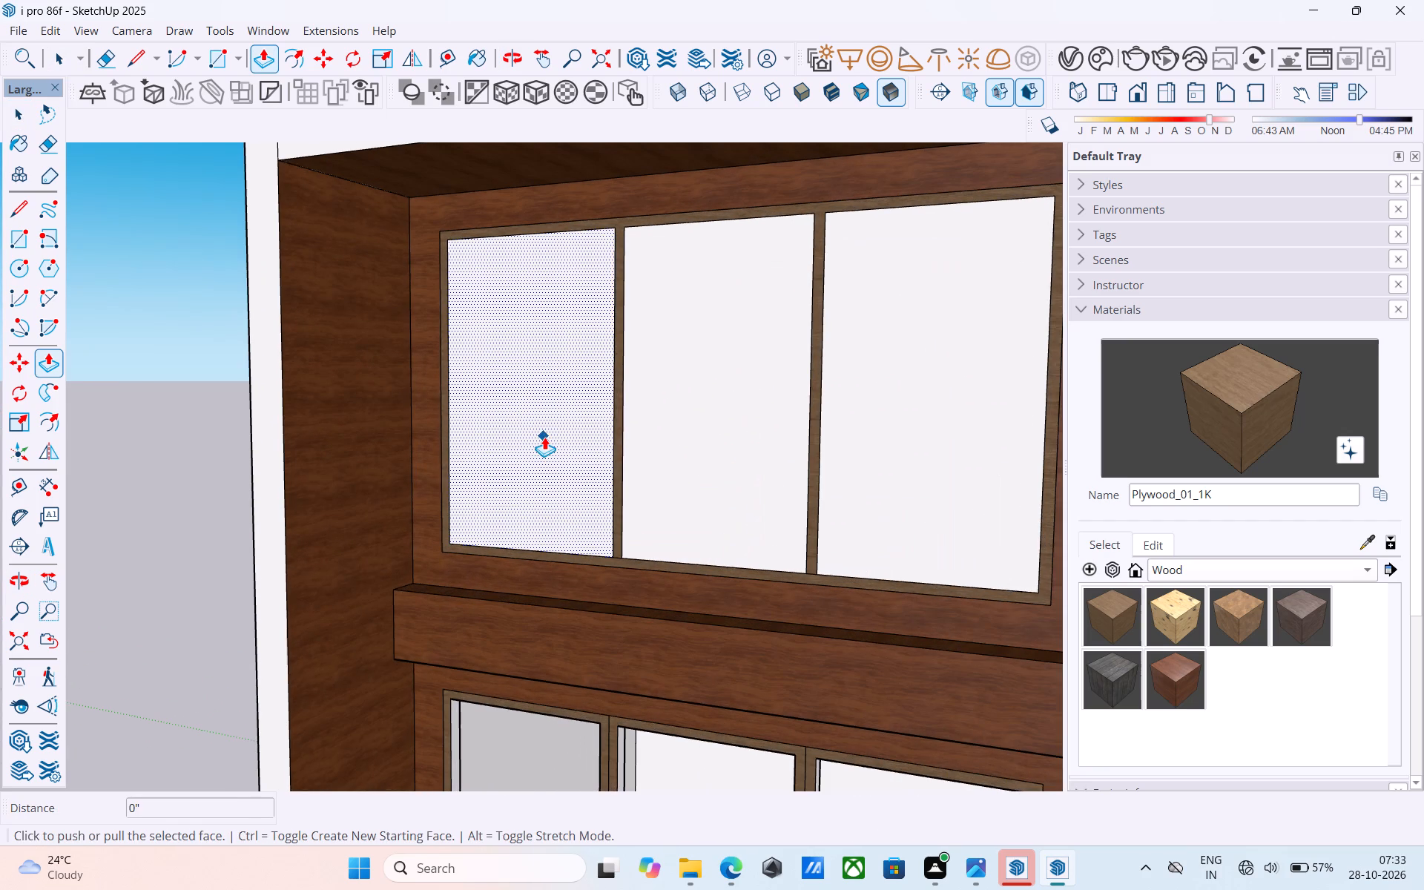
left_click(544, 437)
left_click(562, 415)
double_click(650, 416)
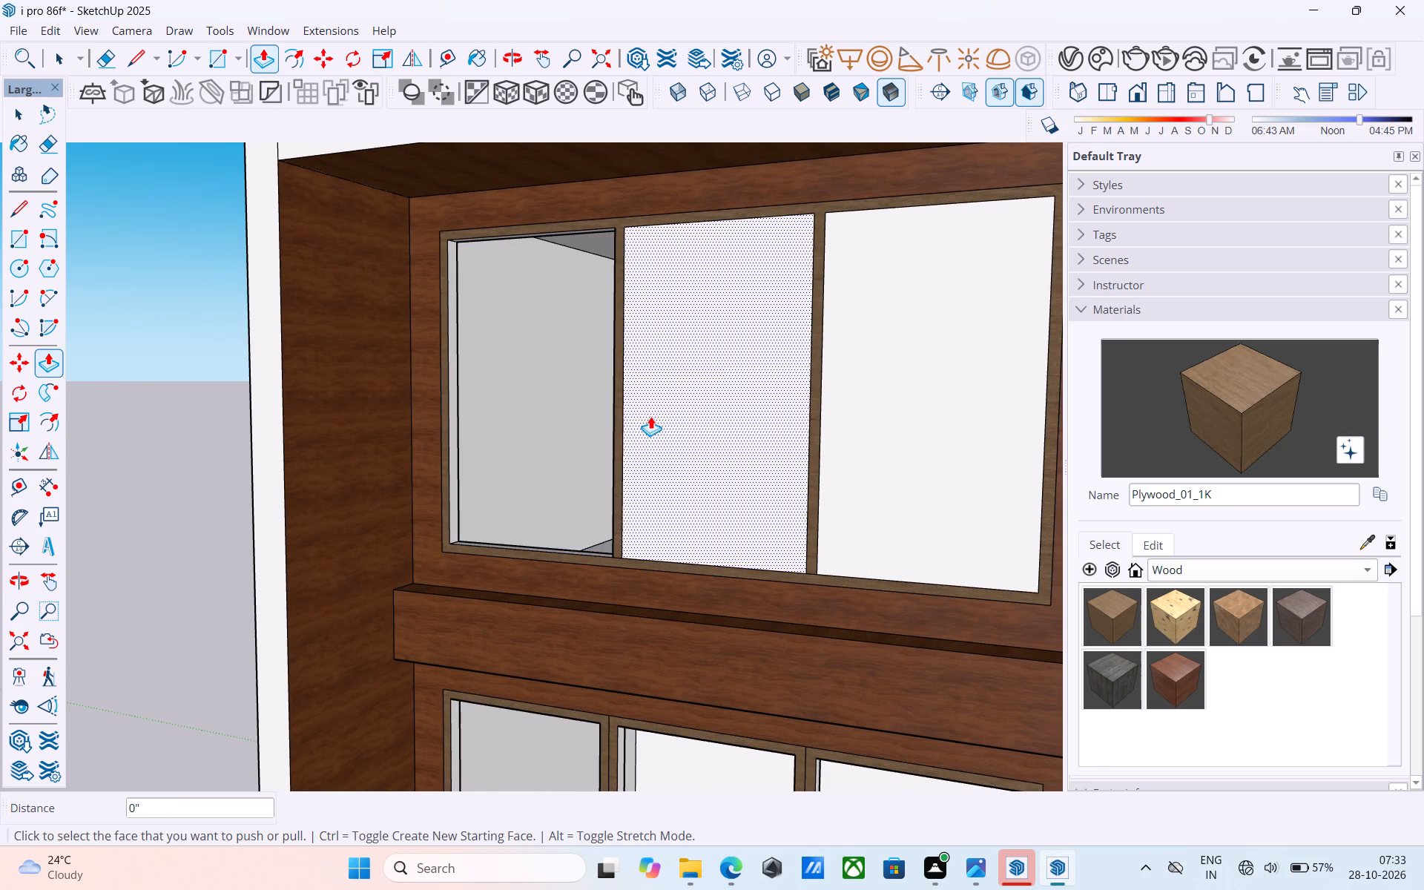
double_click(889, 409)
scroll(647, 369, "down", 4)
middle_click_drag(647, 369, 1015, 387)
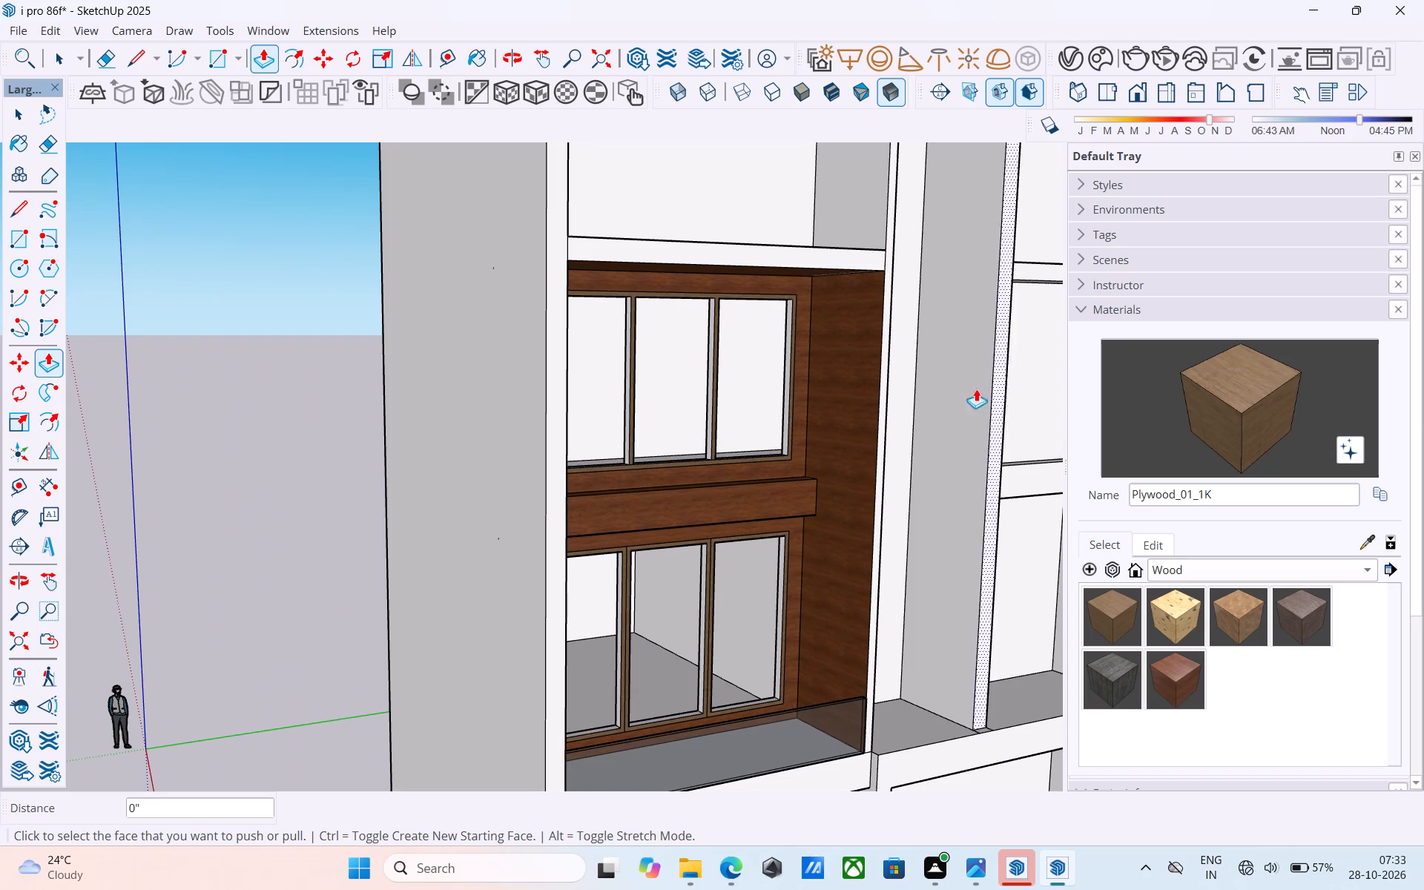
scroll(781, 432, "up", 1)
scroll(745, 469, "down", 5)
scroll(563, 581, "down", 3)
middle_click_drag(673, 495, 550, 509, "shift")
key("ctrl+s")
key("space")
Examine the whole facade from the front, the side, below and above, and save the model.
scroll(551, 506, "down", 5)
middle_click_drag(630, 389, 635, 381, "shift")
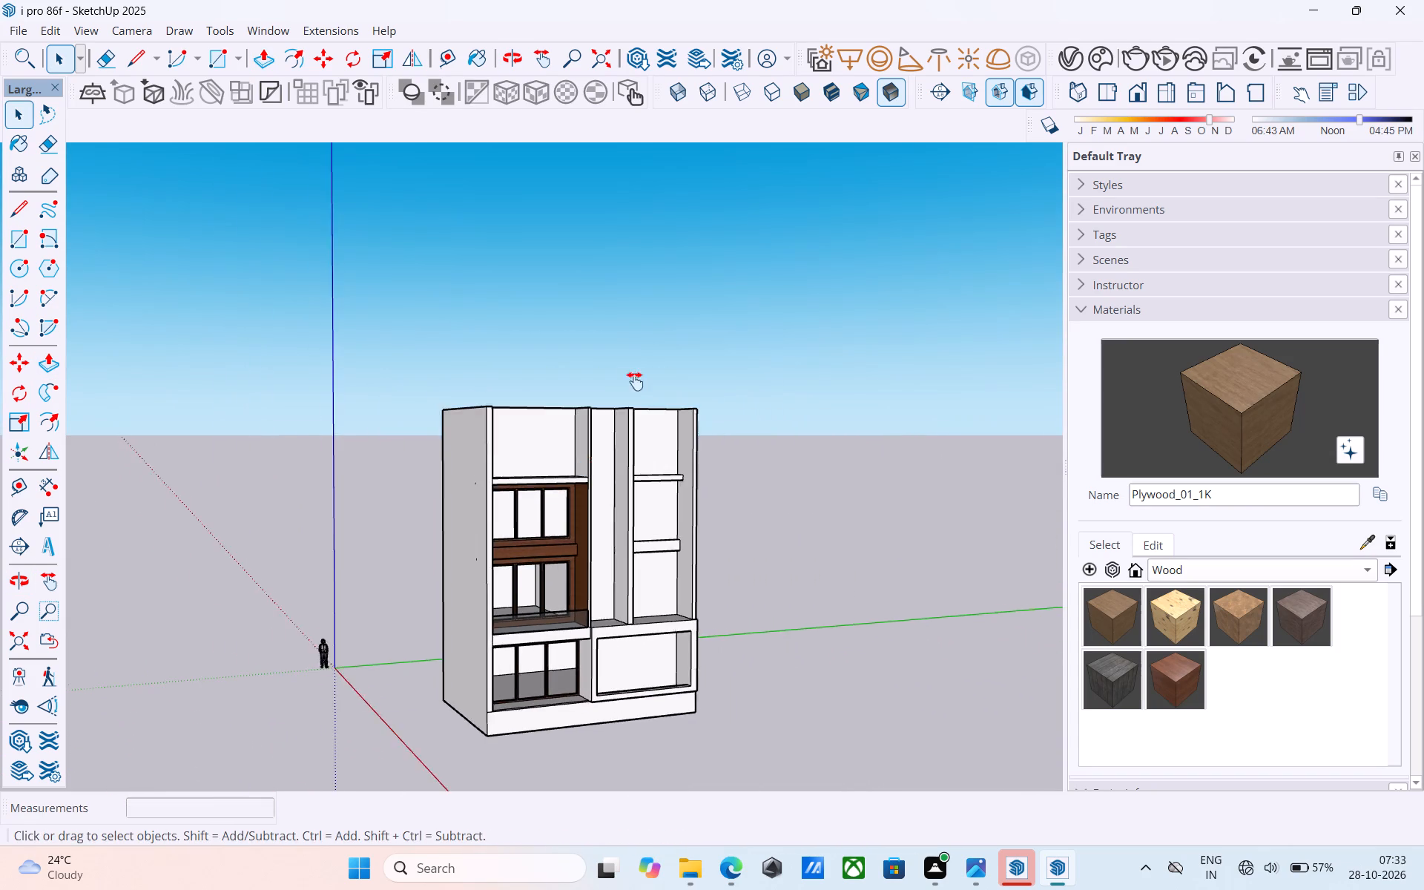
middle_click_drag(635, 381, 637, 378, "shift")
scroll(521, 515, "up", 5)
middle_click_drag(582, 507, 811, 294)
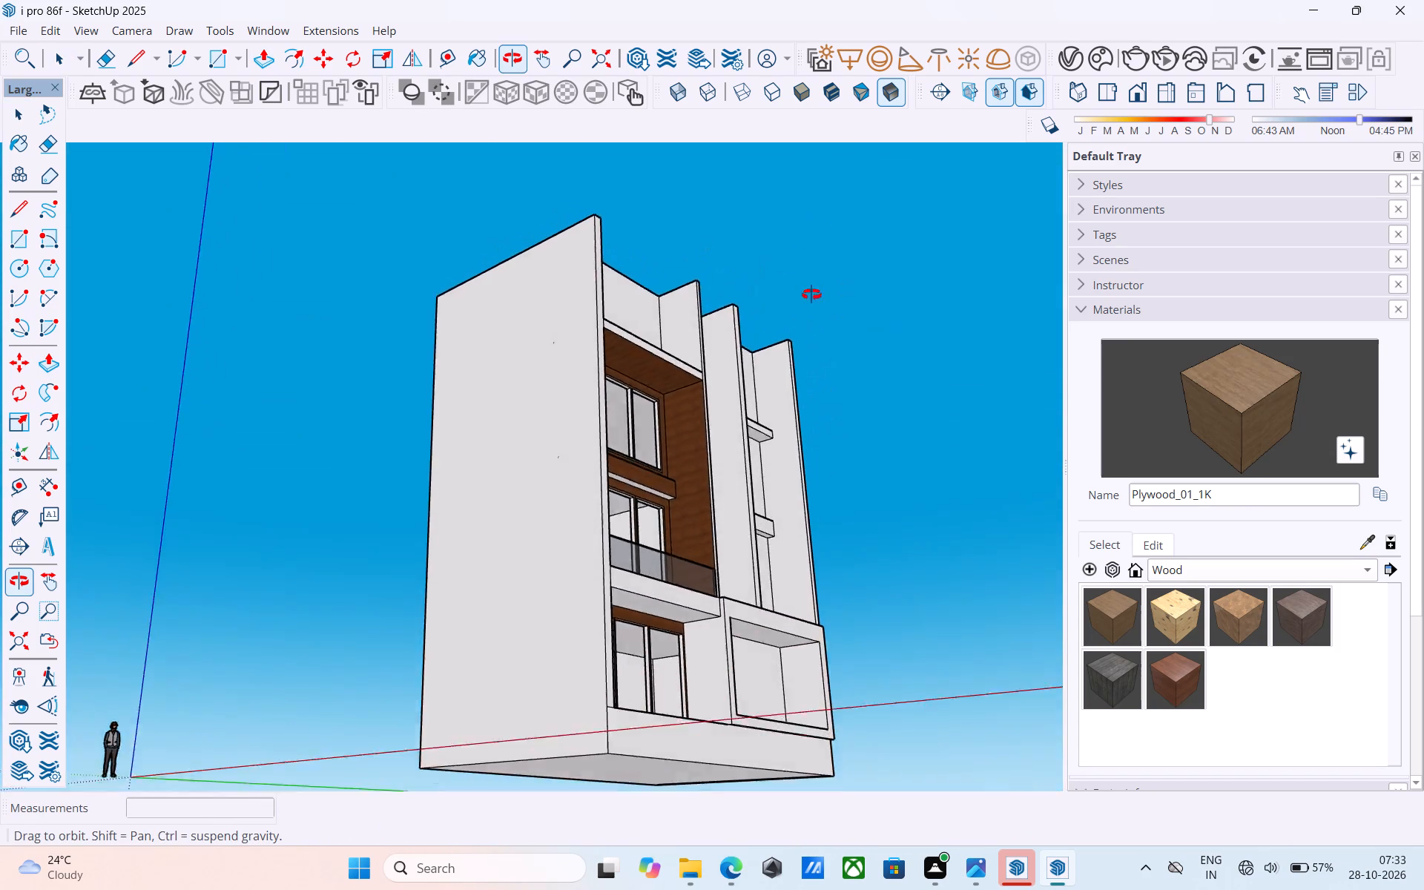
middle_click_drag(811, 294, 788, 489)
middle_click_drag(745, 512, 684, 530)
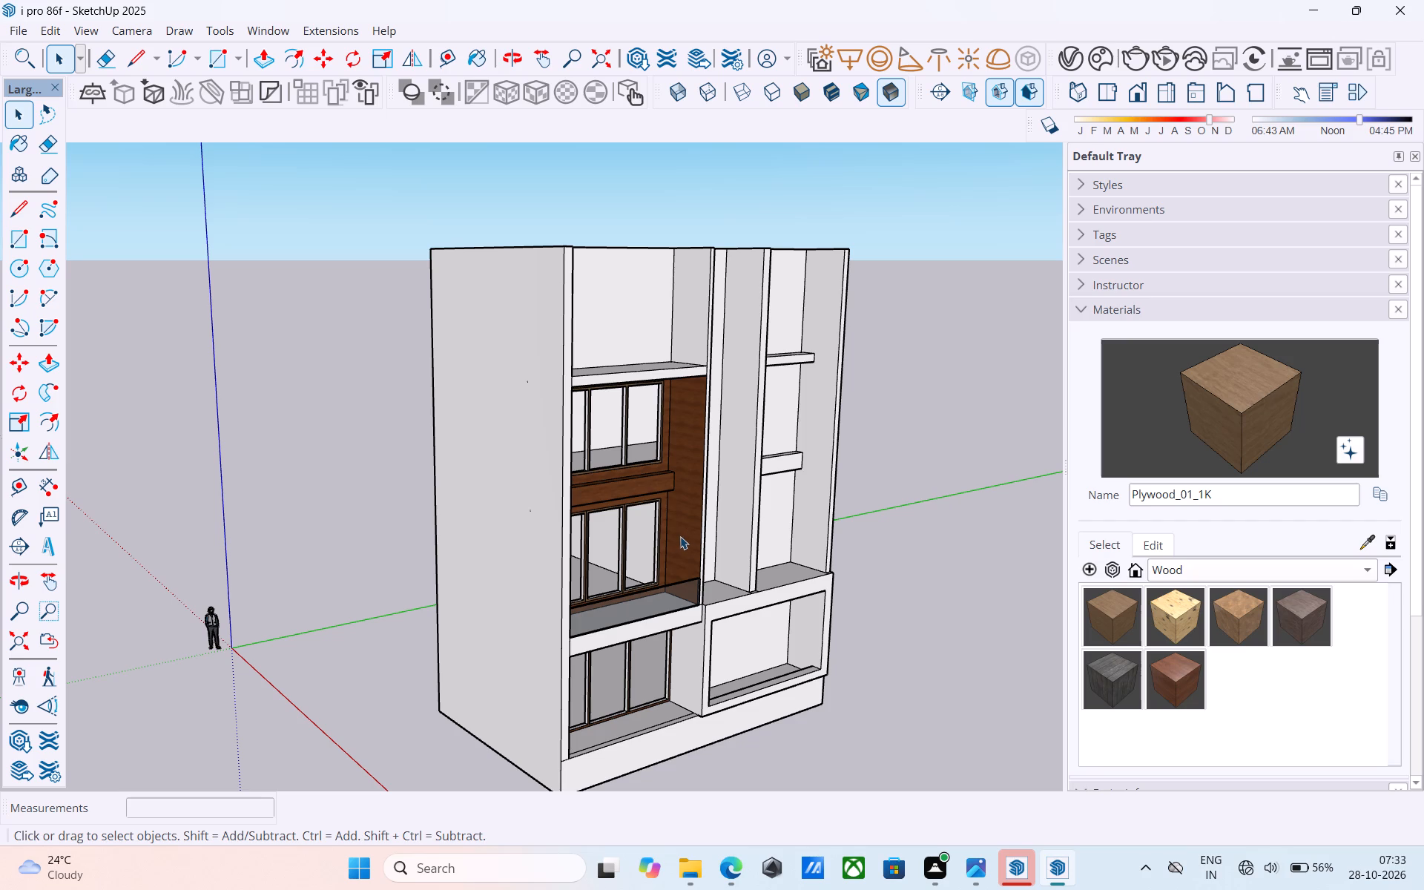
scroll(679, 536, "down", 5)
middle_click_drag(674, 521, 636, 472)
middle_click_drag(622, 524, 458, 484)
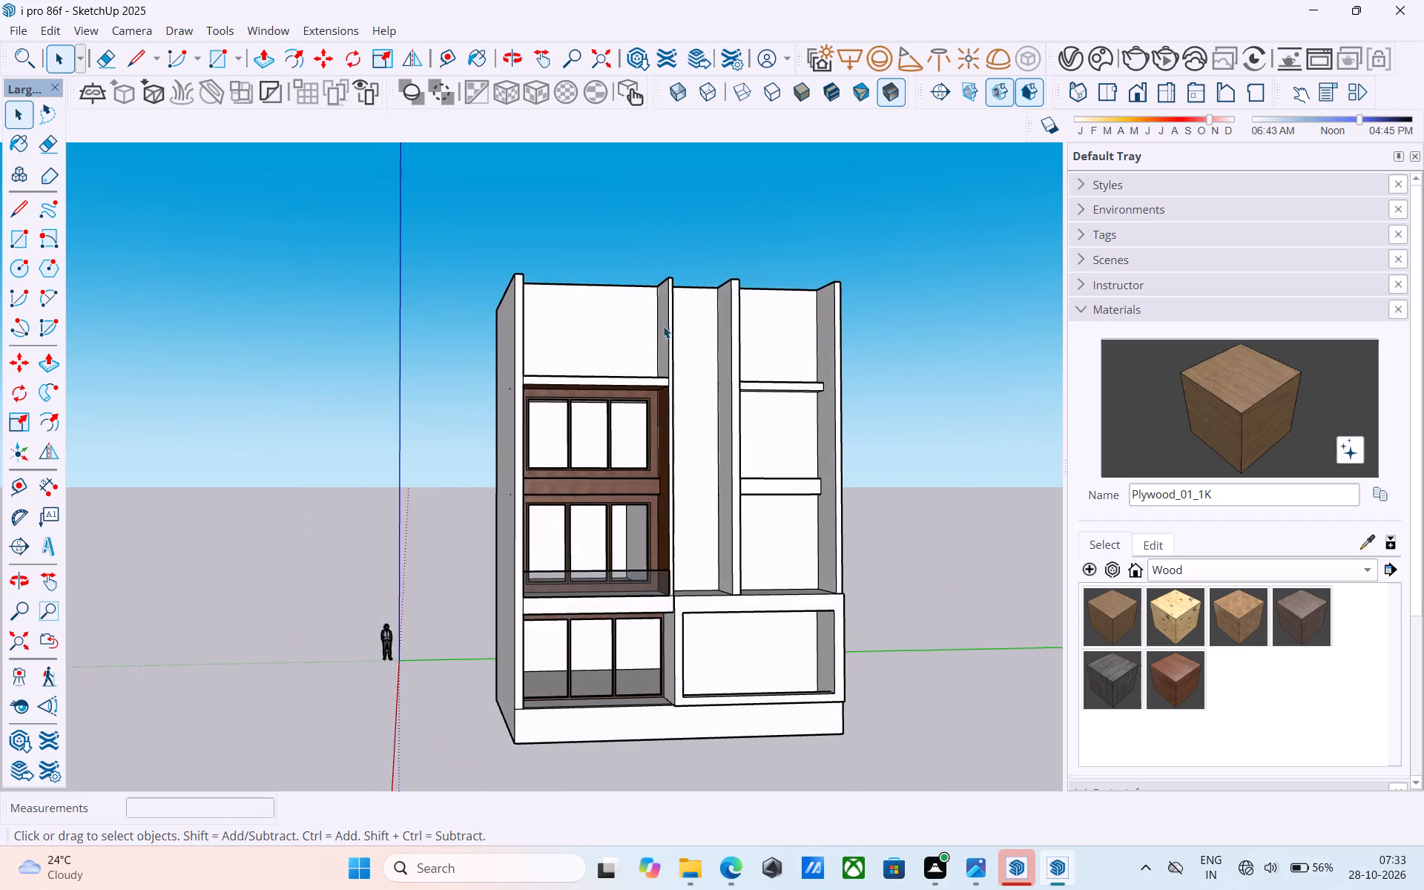
scroll(662, 318, "up", 6)
scroll(665, 297, "down", 6)
middle_click_drag(661, 307, 617, 590)
scroll(700, 405, "up", 5)
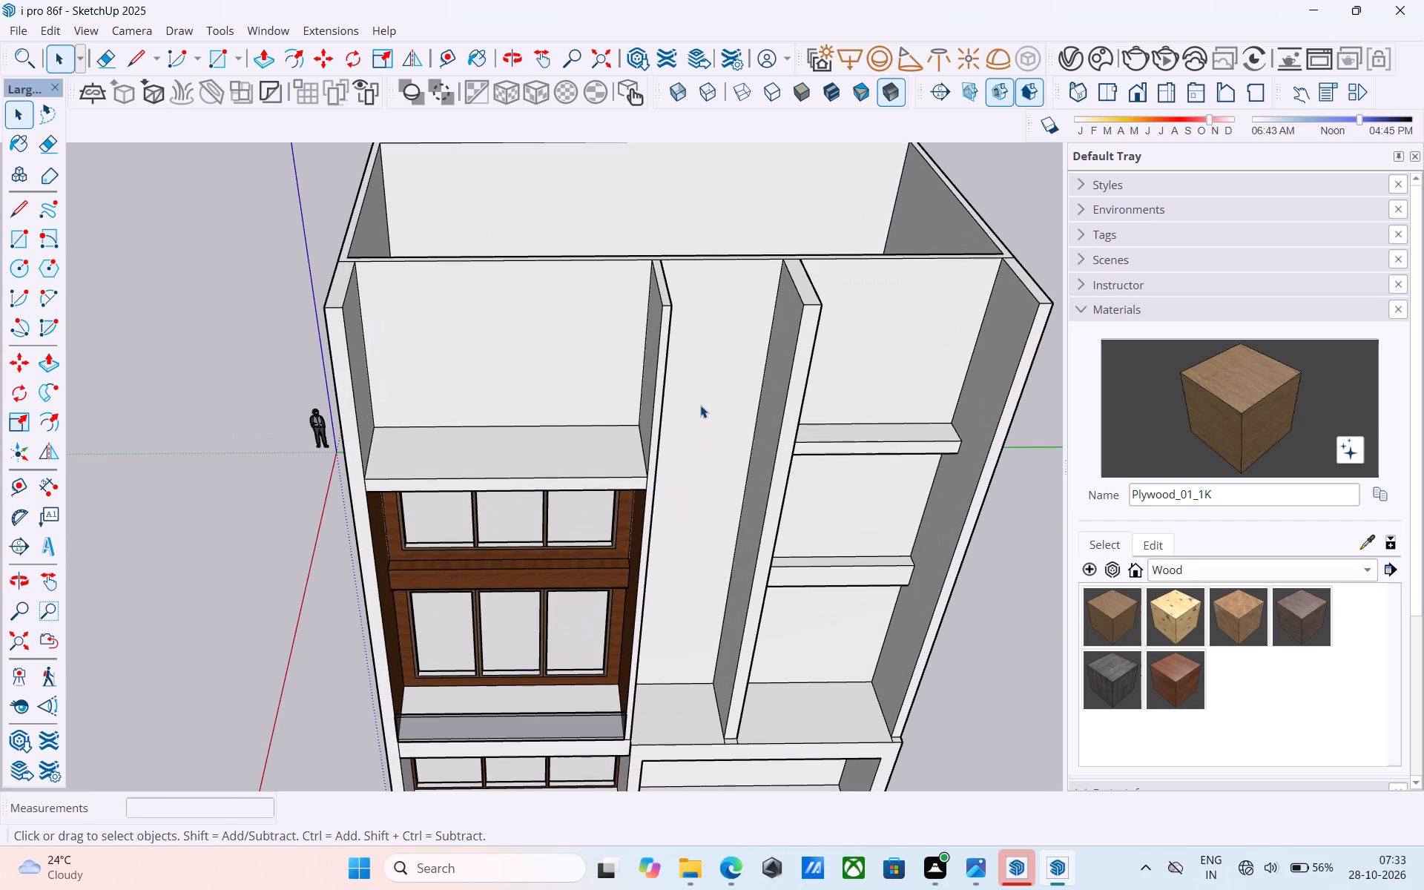
key("ctrl+s")
scroll(700, 405, "down", 5)
middle_click_drag(696, 402, 624, 329, "shift")
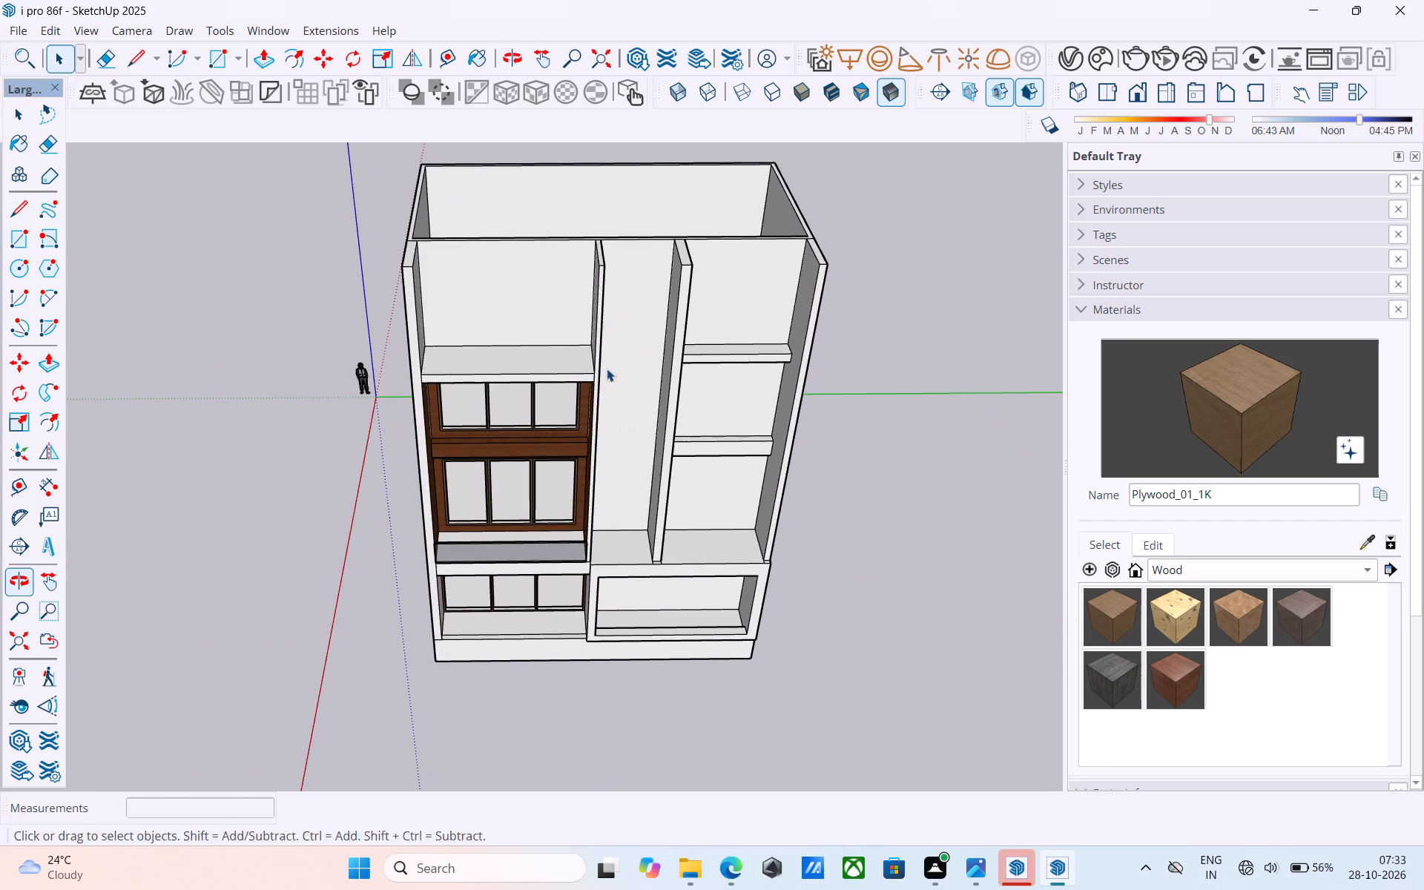
middle_click_drag(607, 369, 638, 223)
middle_click_drag(638, 240, 771, 327, "shift")
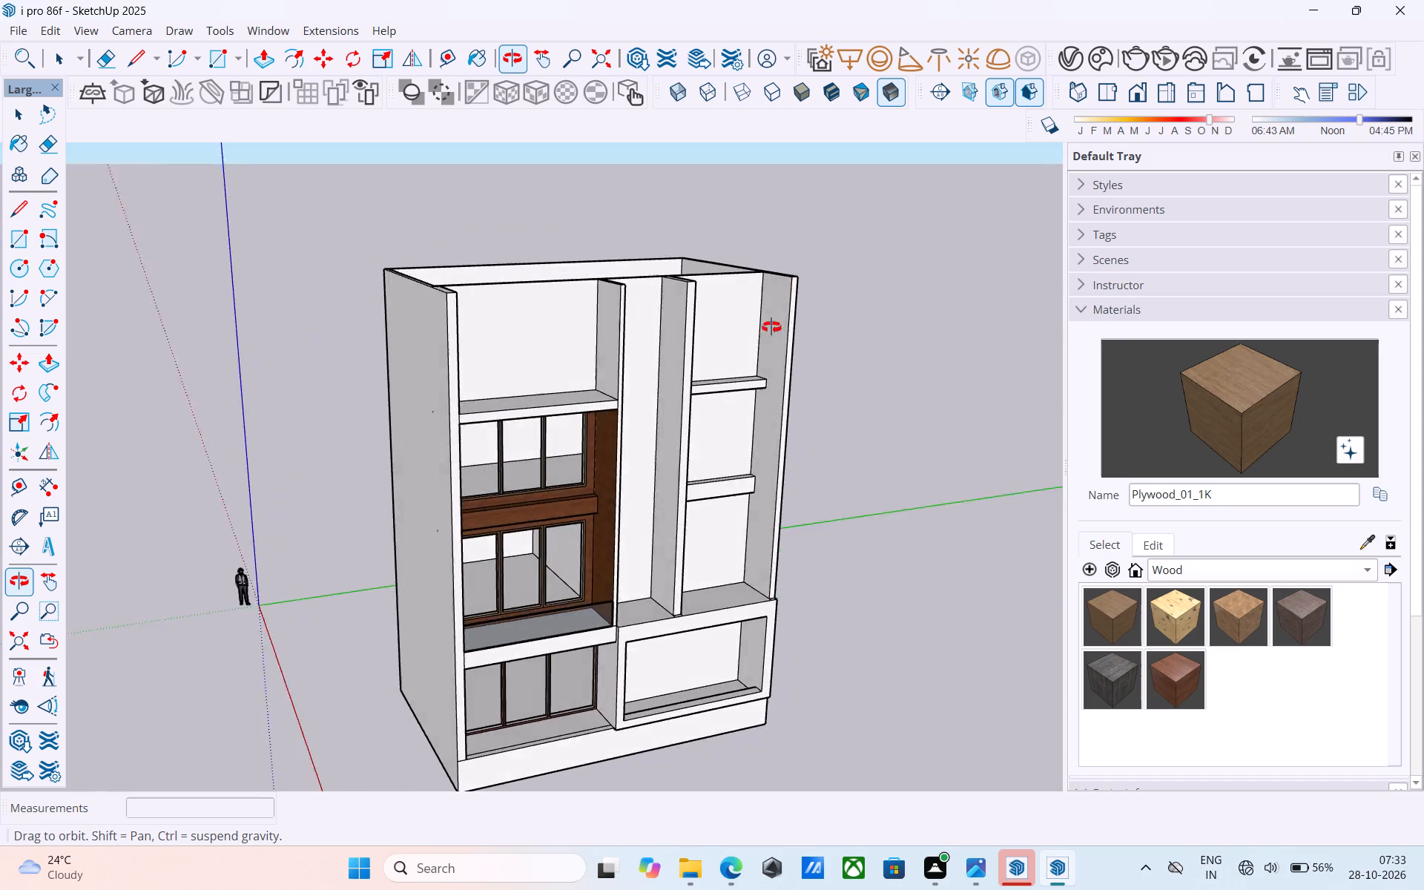
middle_click_drag(771, 327, 859, 352, "shift")
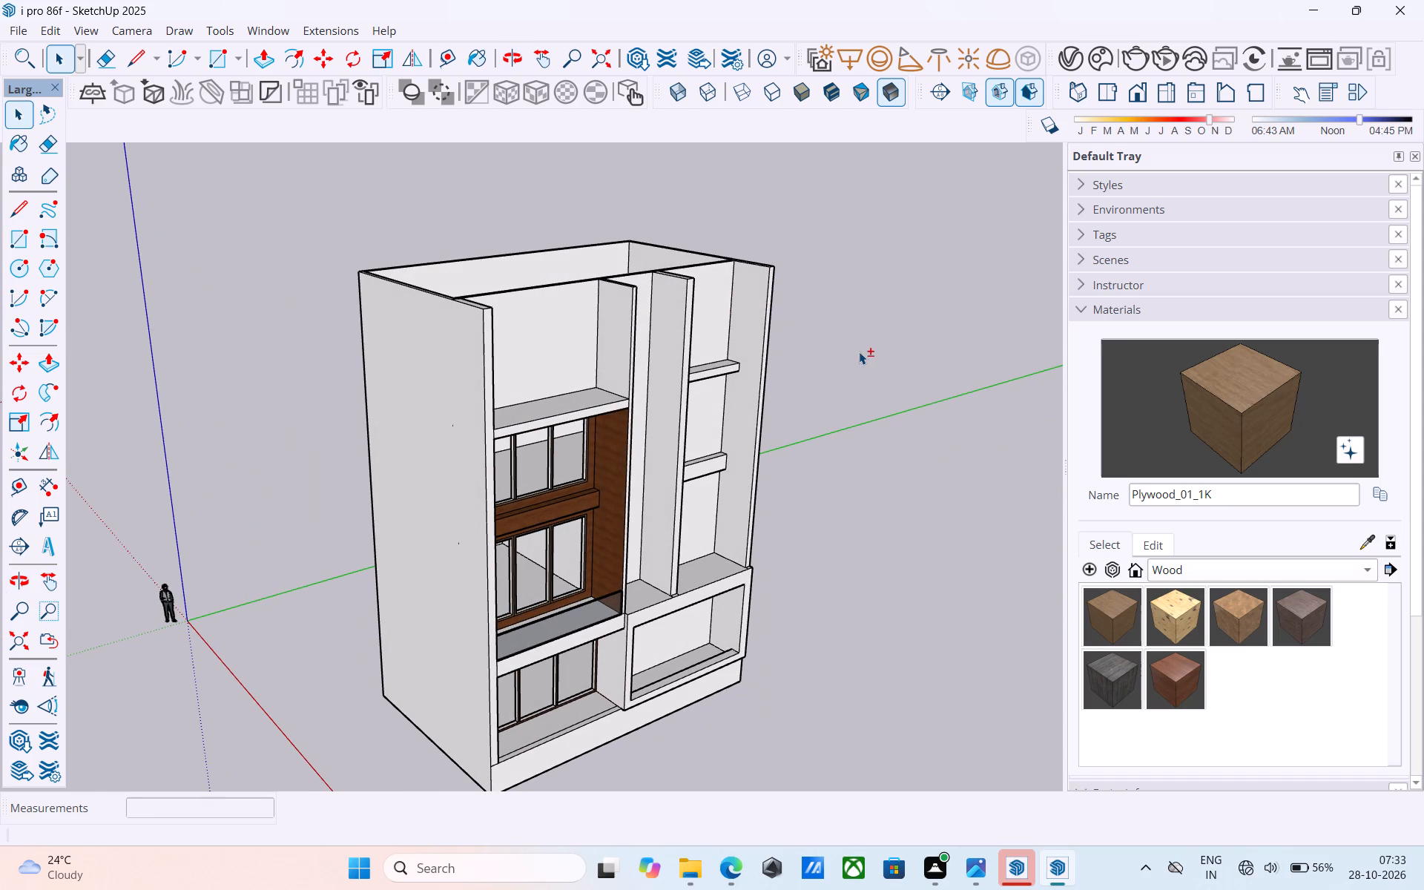
middle_click_drag(860, 352, 833, 343)
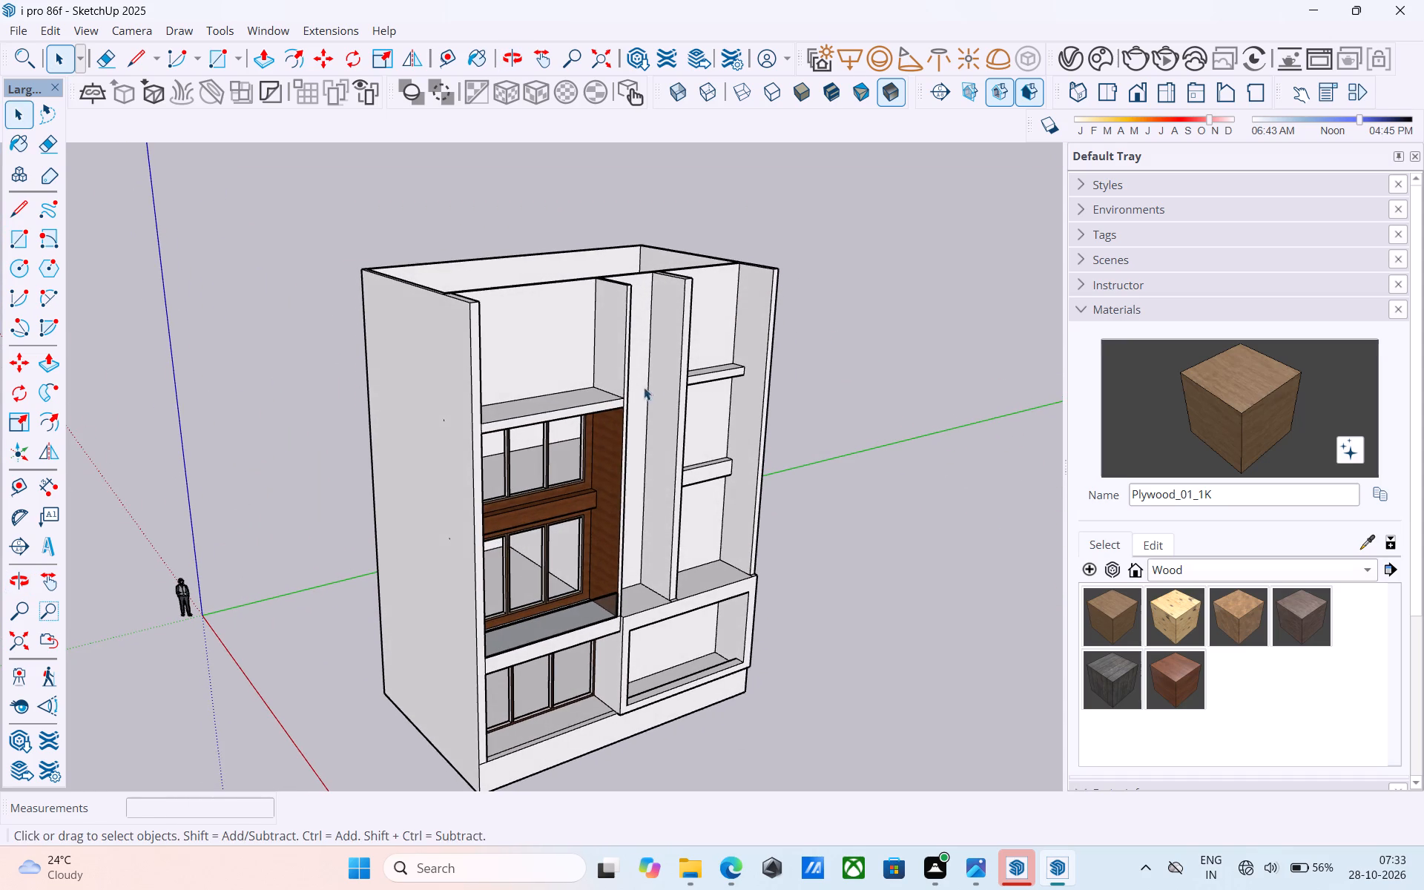
Push/Pull the top face of the slab above the upper window upward by 3".
middle_click_drag(630, 391, 479, 403)
scroll(460, 408, "up", 4)
middle_click_drag(460, 408, 352, 430)
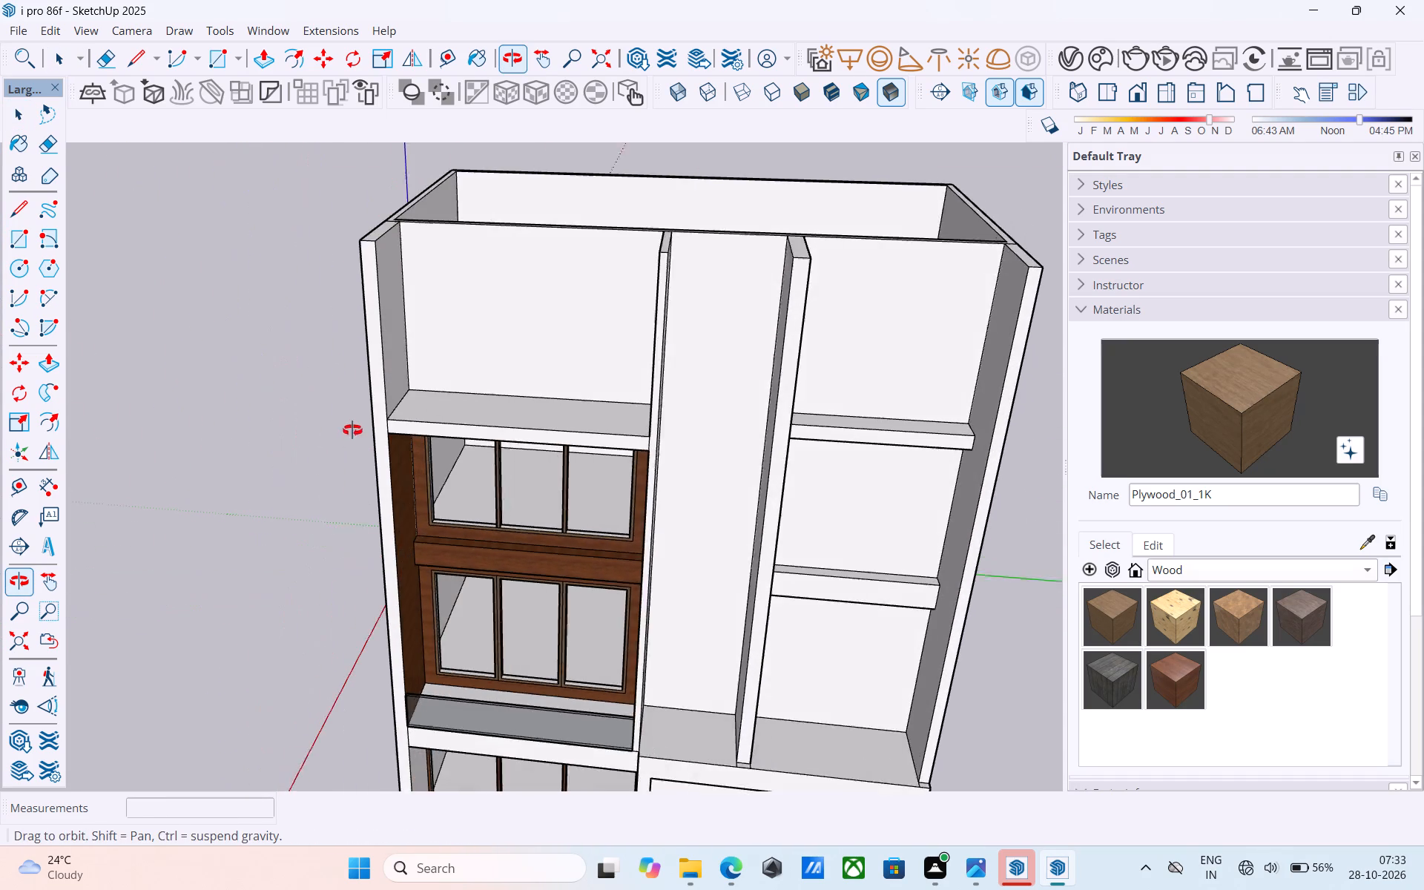
middle_click_drag(352, 430, 353, 426)
scroll(431, 403, "up", 2)
left_click(435, 407)
scroll(436, 408, "up", 1)
left_click(436, 406)
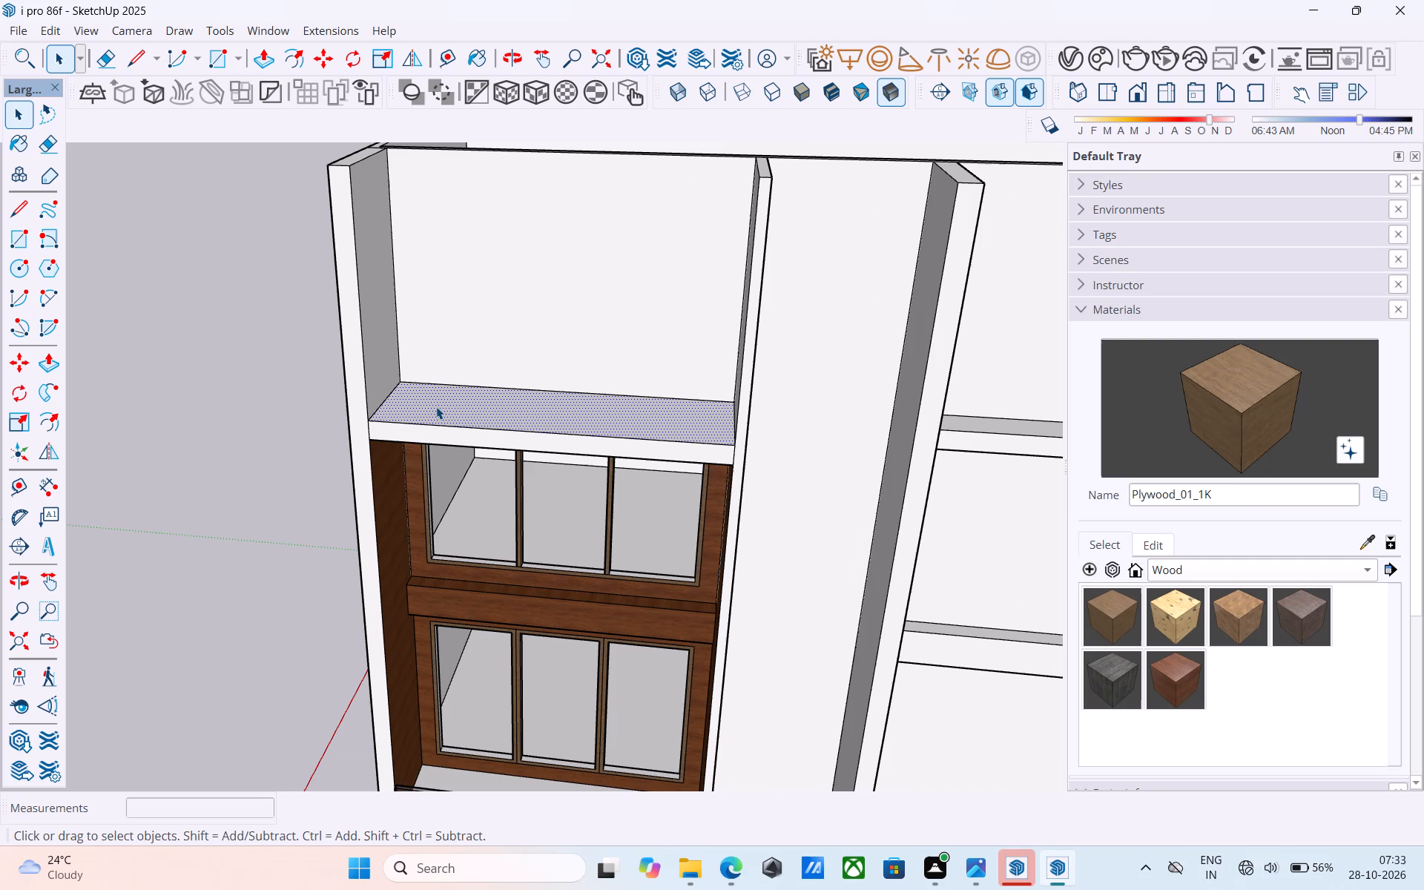
key("p")
left_click(436, 406)
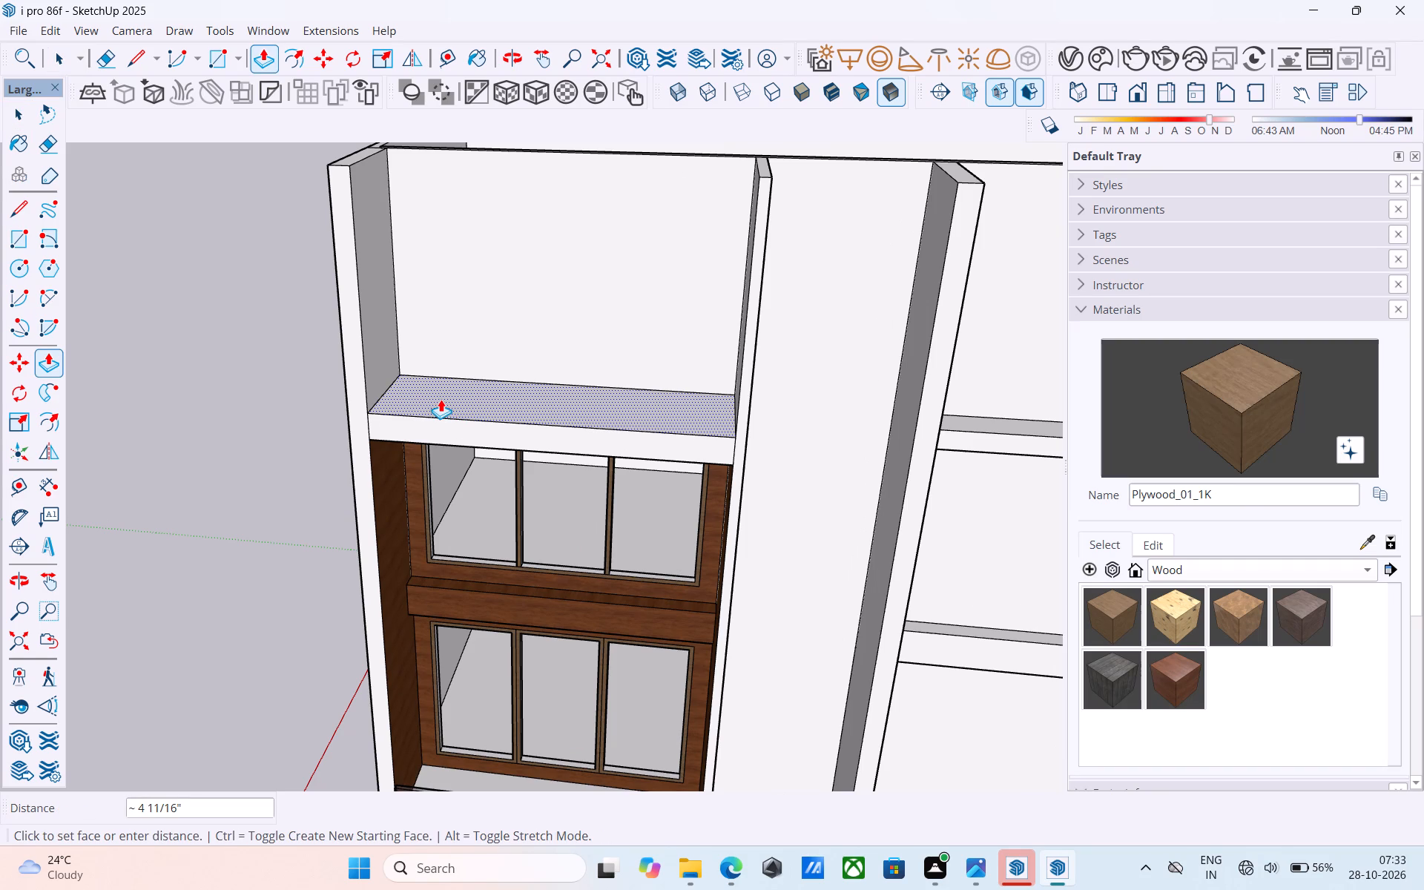
key("3")
key("shift+quotedbl")
key("Return")
key("space")
Examine the facade and the raised slab from the front and at an angle.
scroll(444, 392, "down", 9)
middle_click_drag(444, 394, 555, 264)
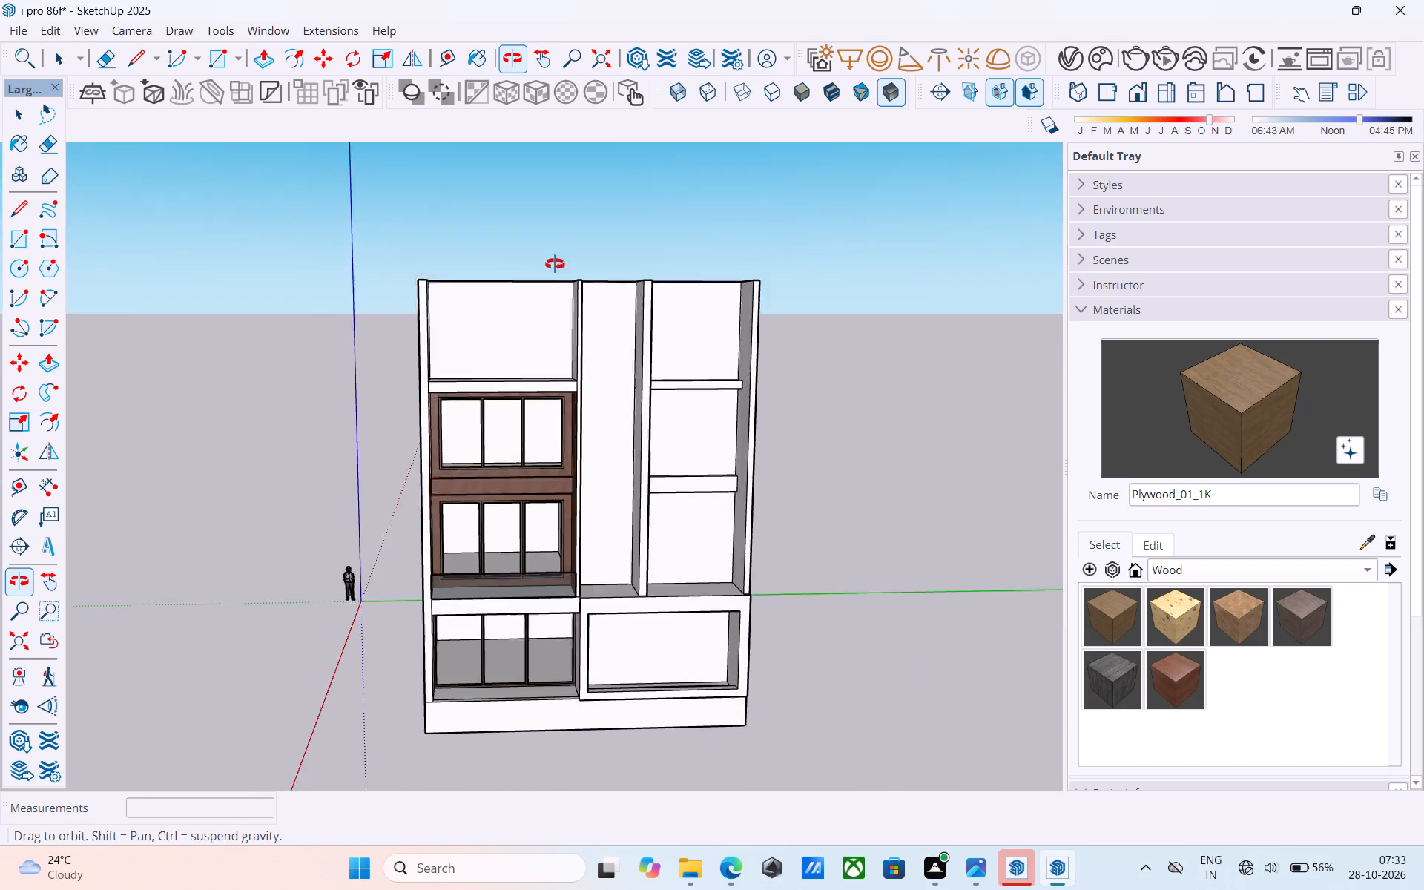
middle_click_drag(555, 264, 590, 240)
middle_click_drag(562, 331, 568, 420, "shift")
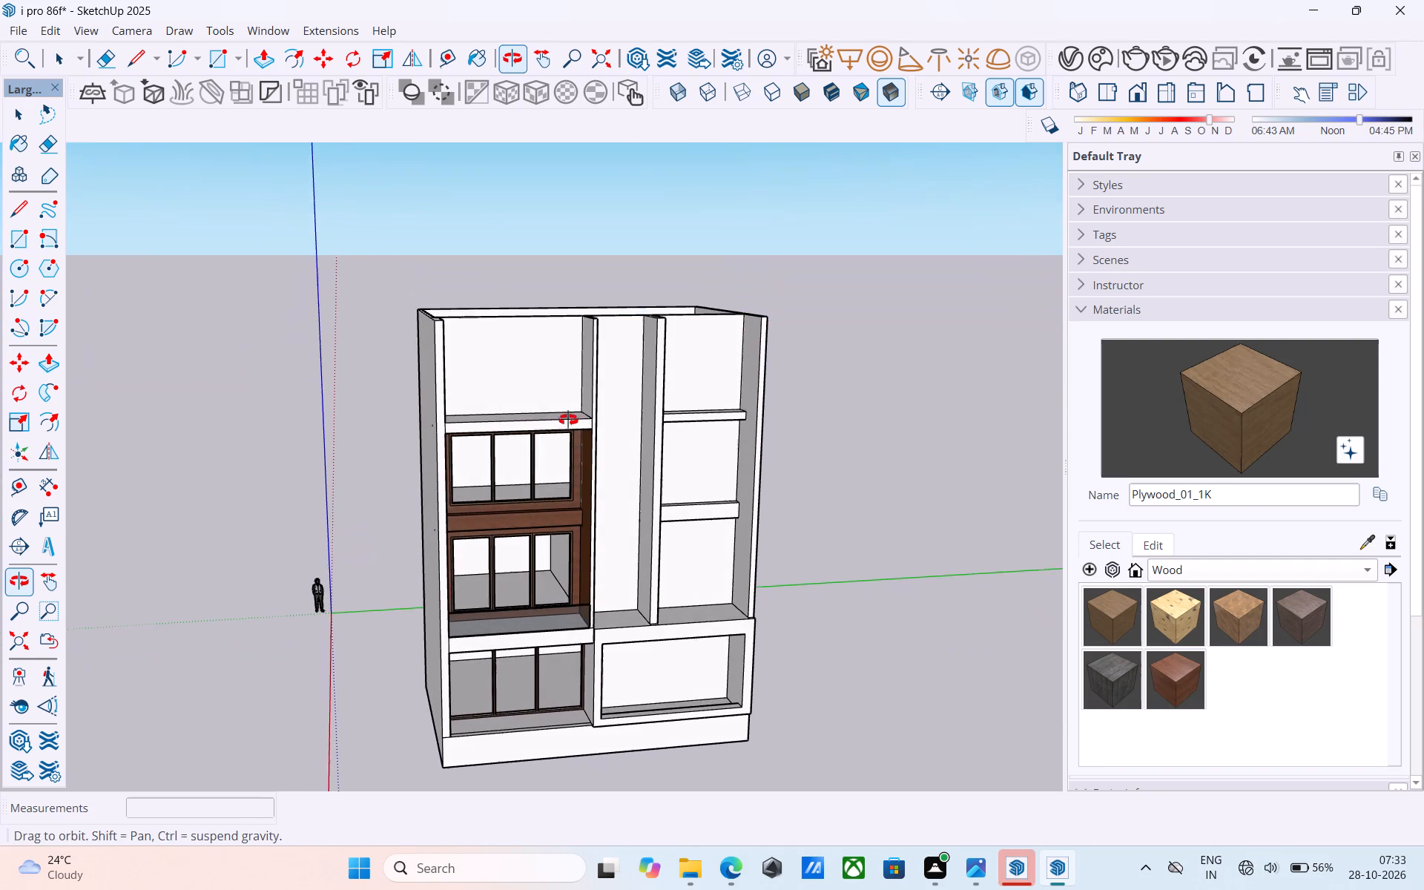
middle_click_drag(568, 420, 569, 423, "shift")
middle_click_drag(571, 418, 597, 414)
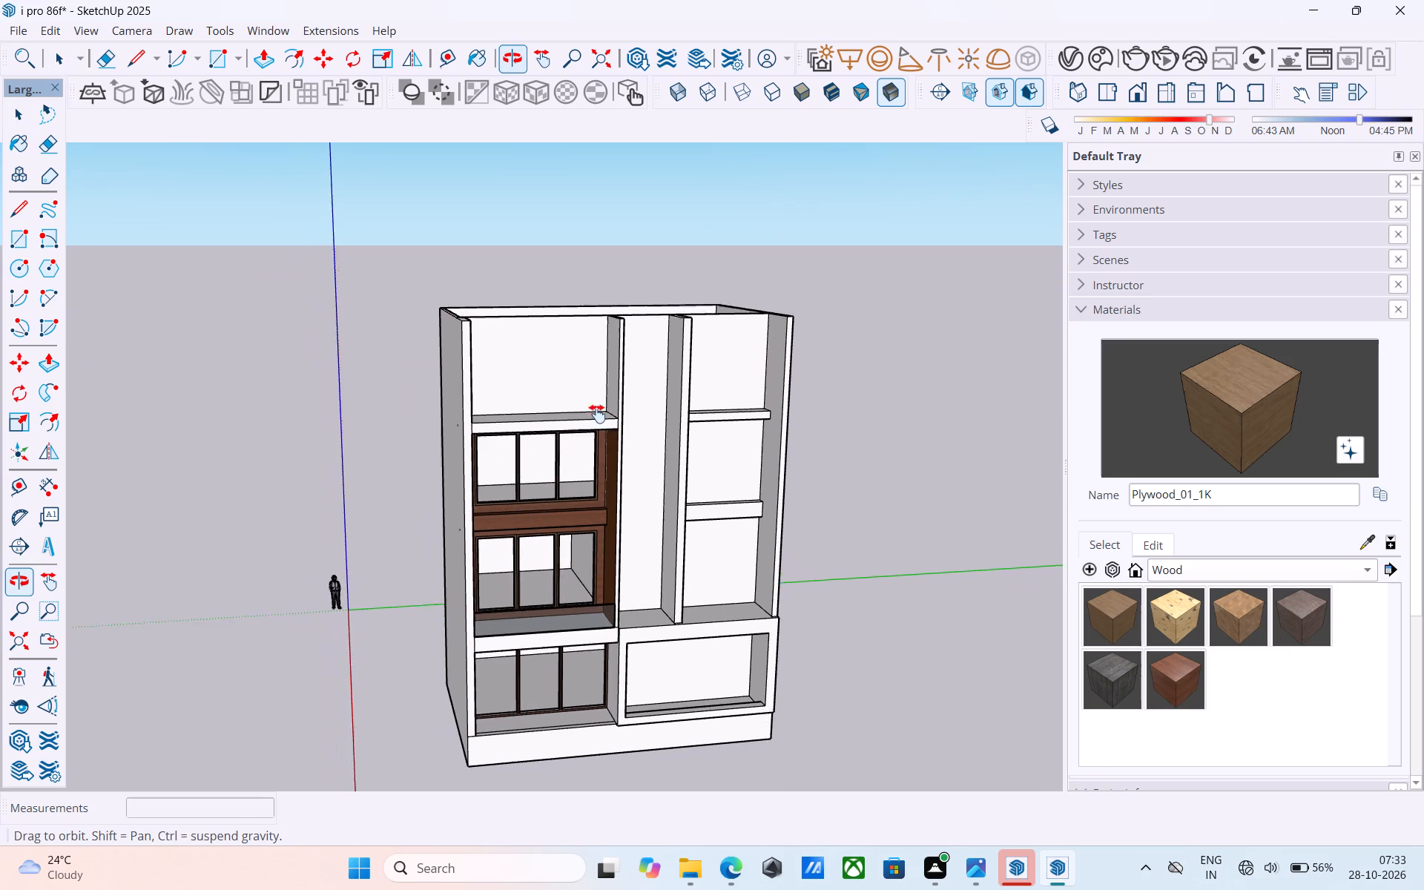
middle_click_drag(597, 414, 578, 355)
scroll(577, 355, "up", 5)
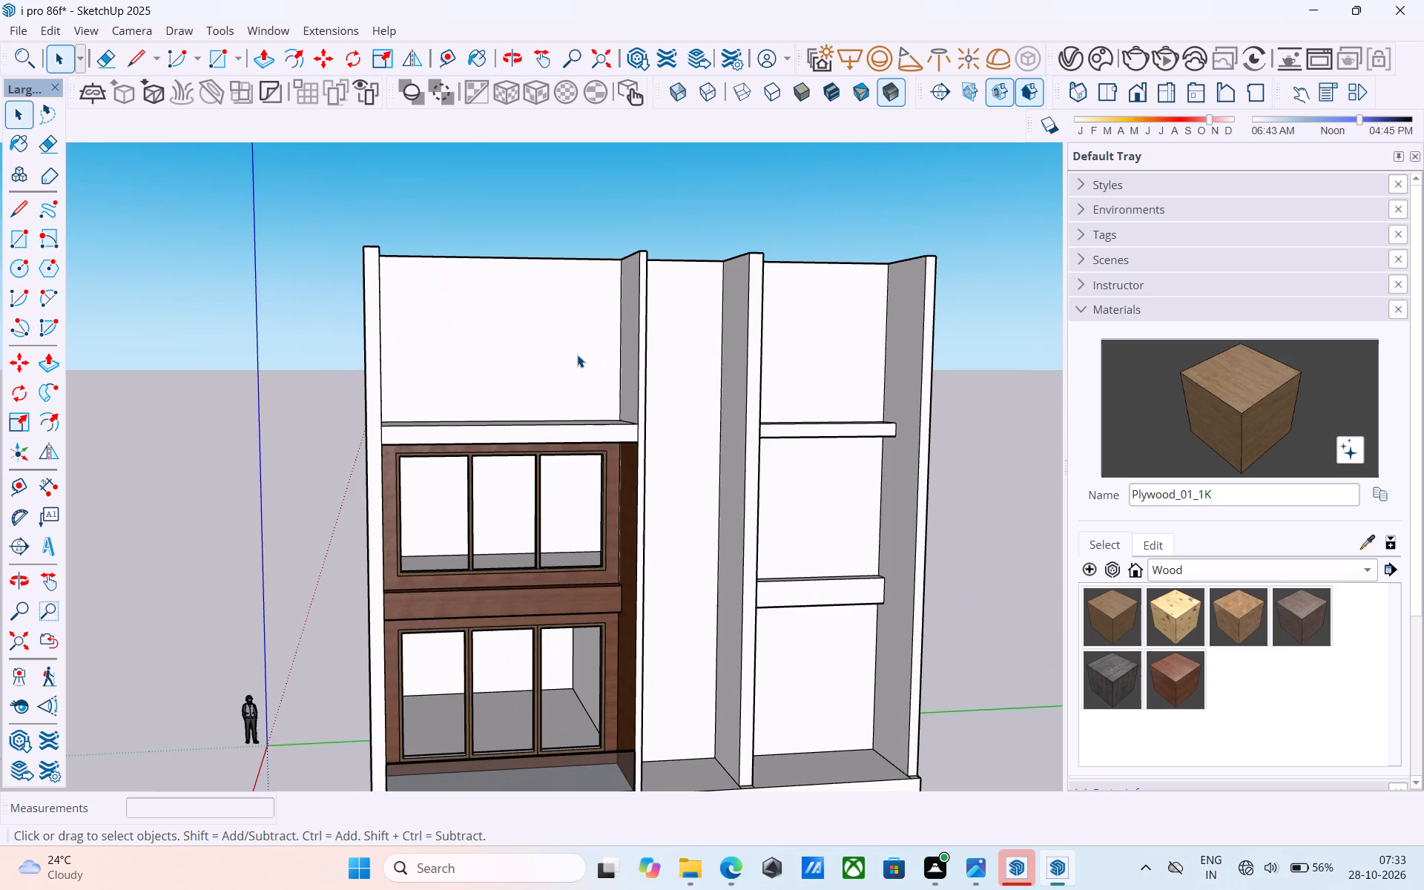
scroll(577, 355, "down", 3)
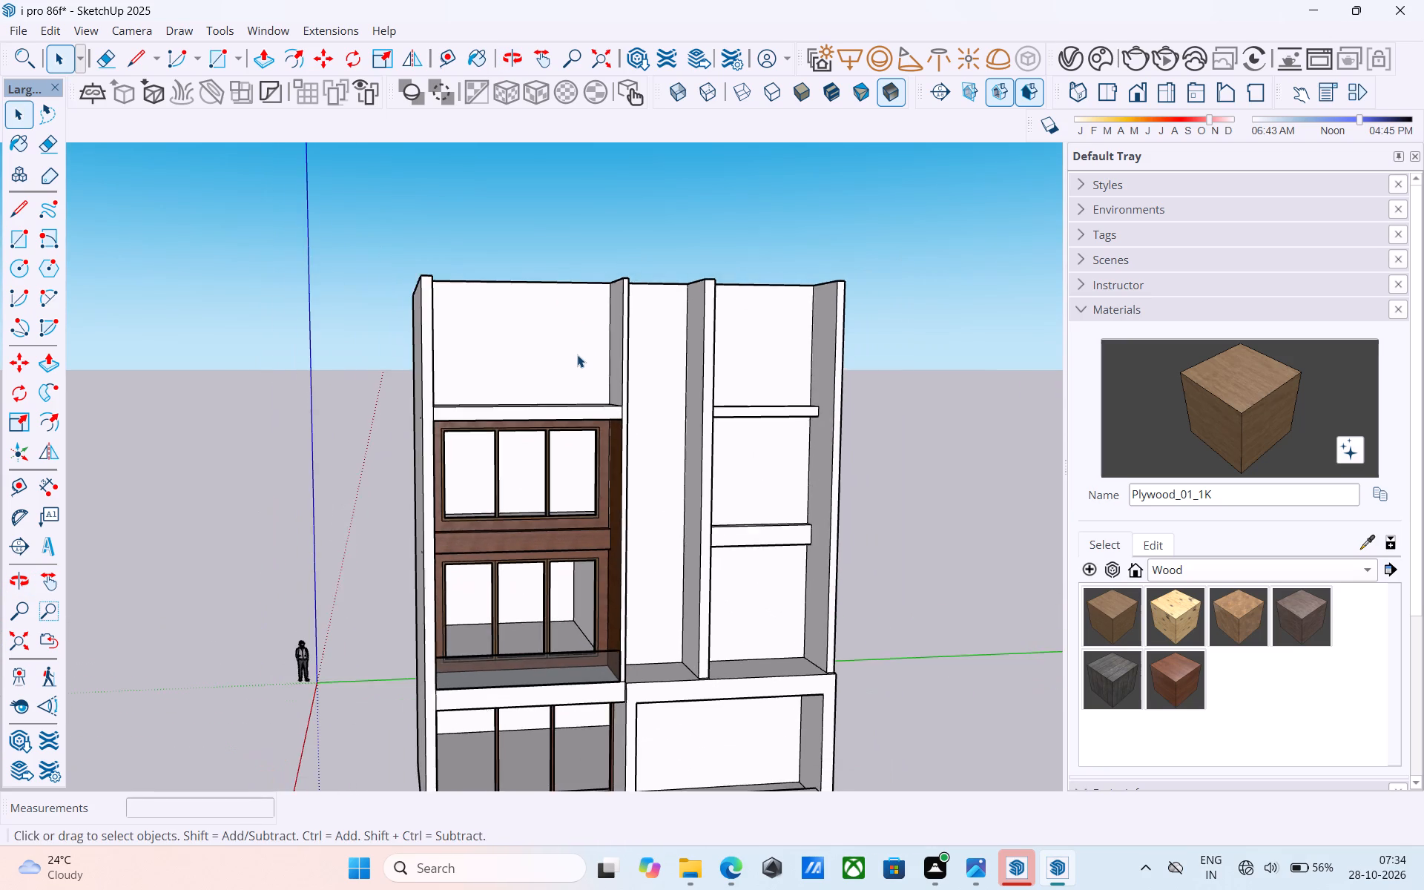
scroll(577, 355, "down", 1)
Offset the outline of the blank top-floor wall above the slab inward by 1'.
middle_click_drag(577, 355, 567, 381, "shift")
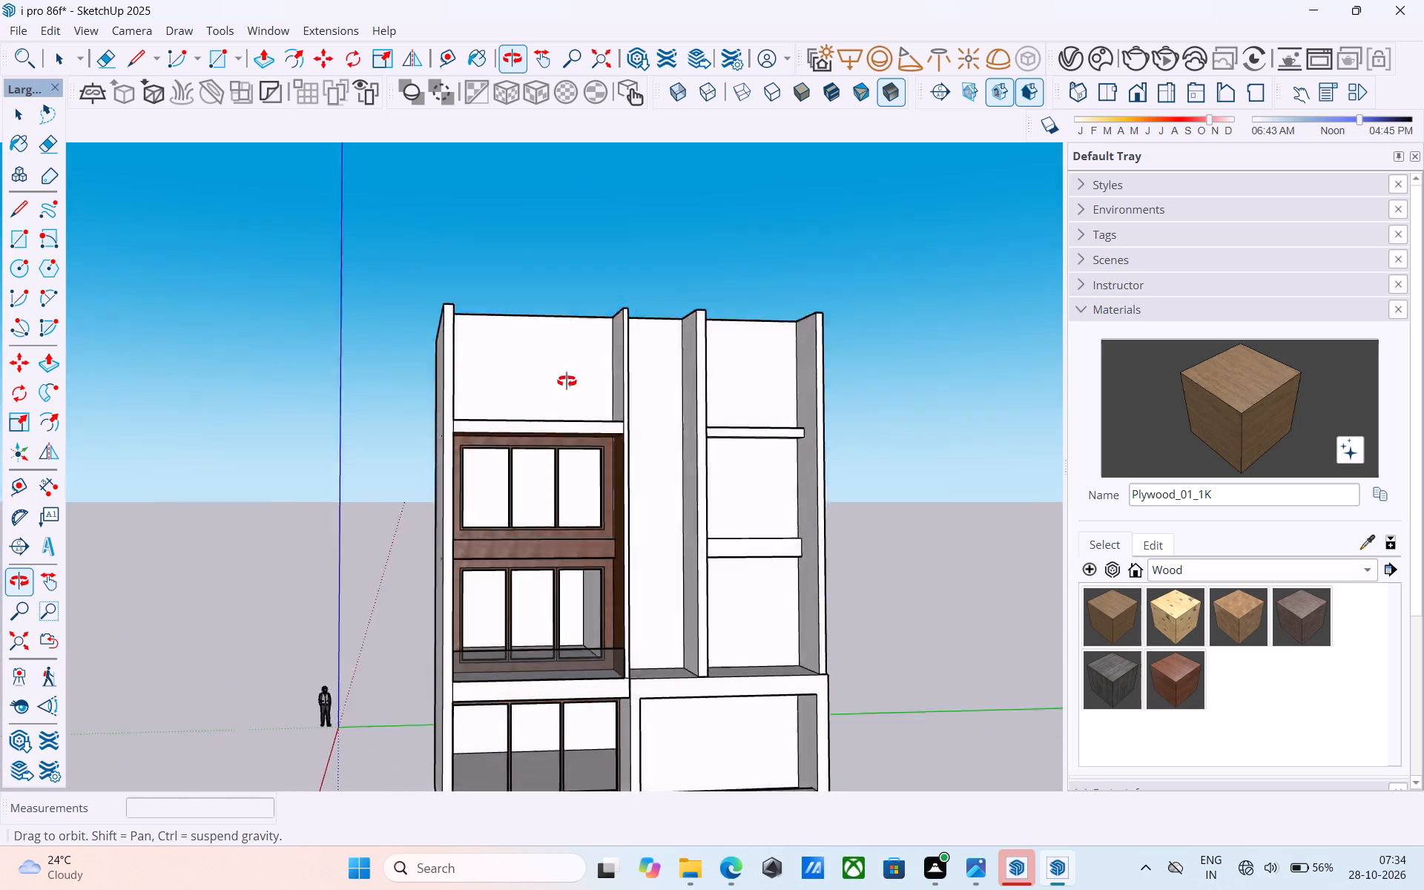
middle_click_drag(567, 381, 562, 418, "shift")
scroll(536, 435, "up", 5)
middle_click_drag(531, 391, 539, 432, "shift")
left_click(533, 419)
middle_click_drag(533, 418, 508, 420)
scroll(509, 420, "up", 3)
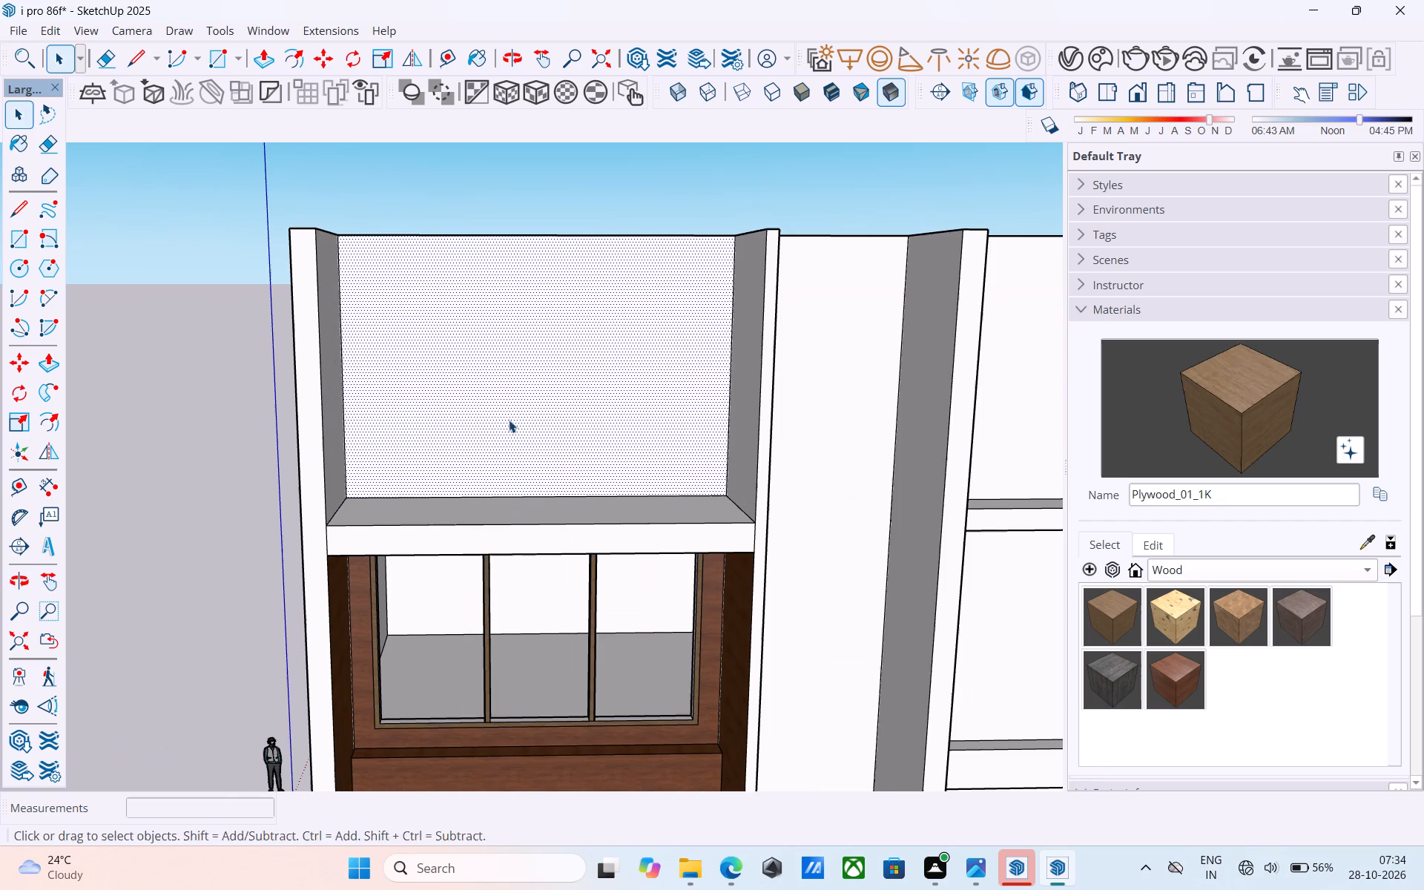
key("f")
left_click(511, 418)
type("1'")
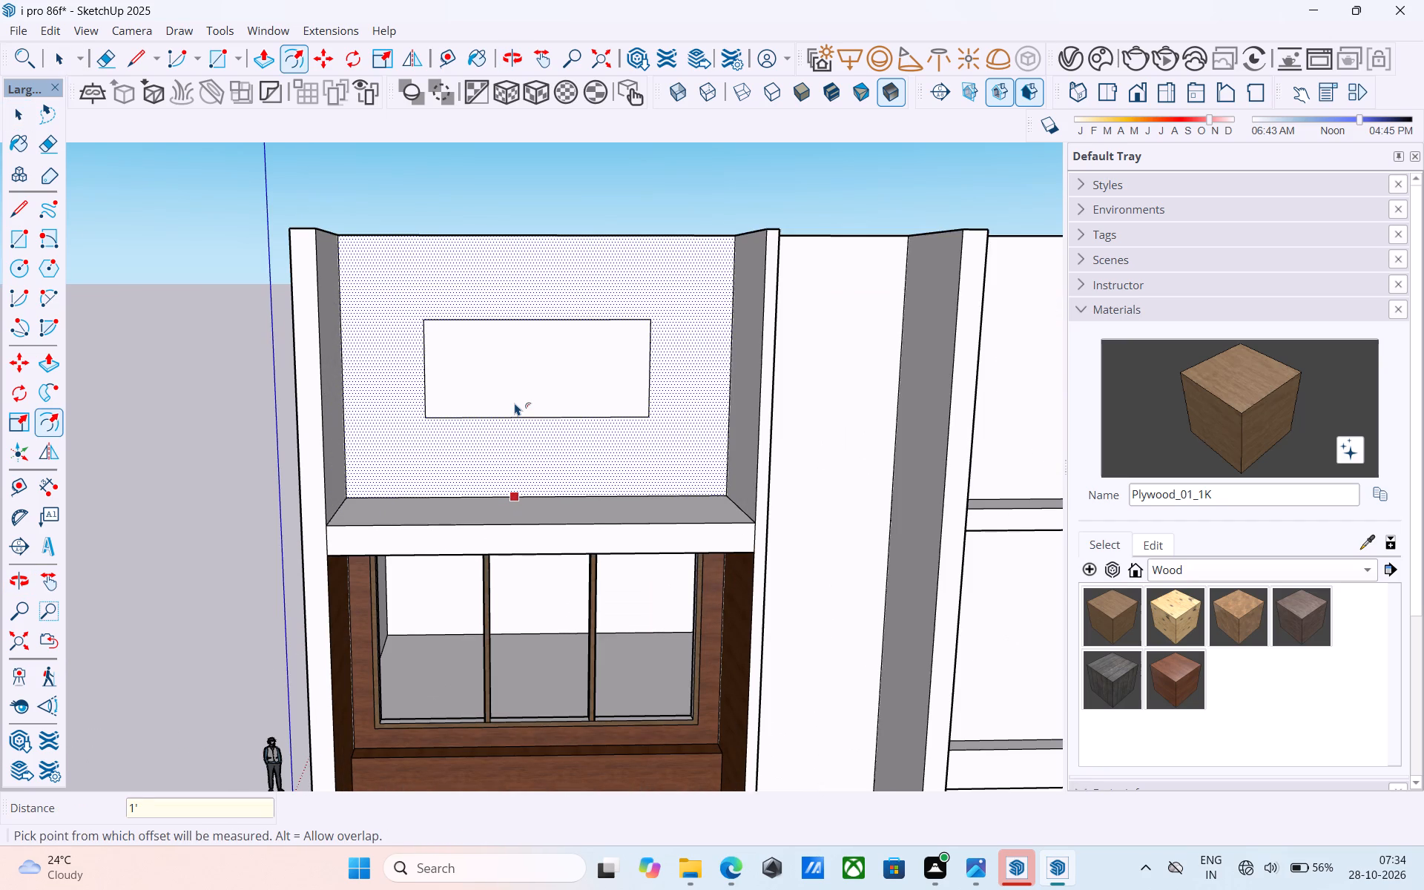
key("Return")
key("space")
Offset the top-floor wall's inner rectangle inward by 3" to outline the window frame.
left_click(515, 403)
key("f")
left_click(515, 402)
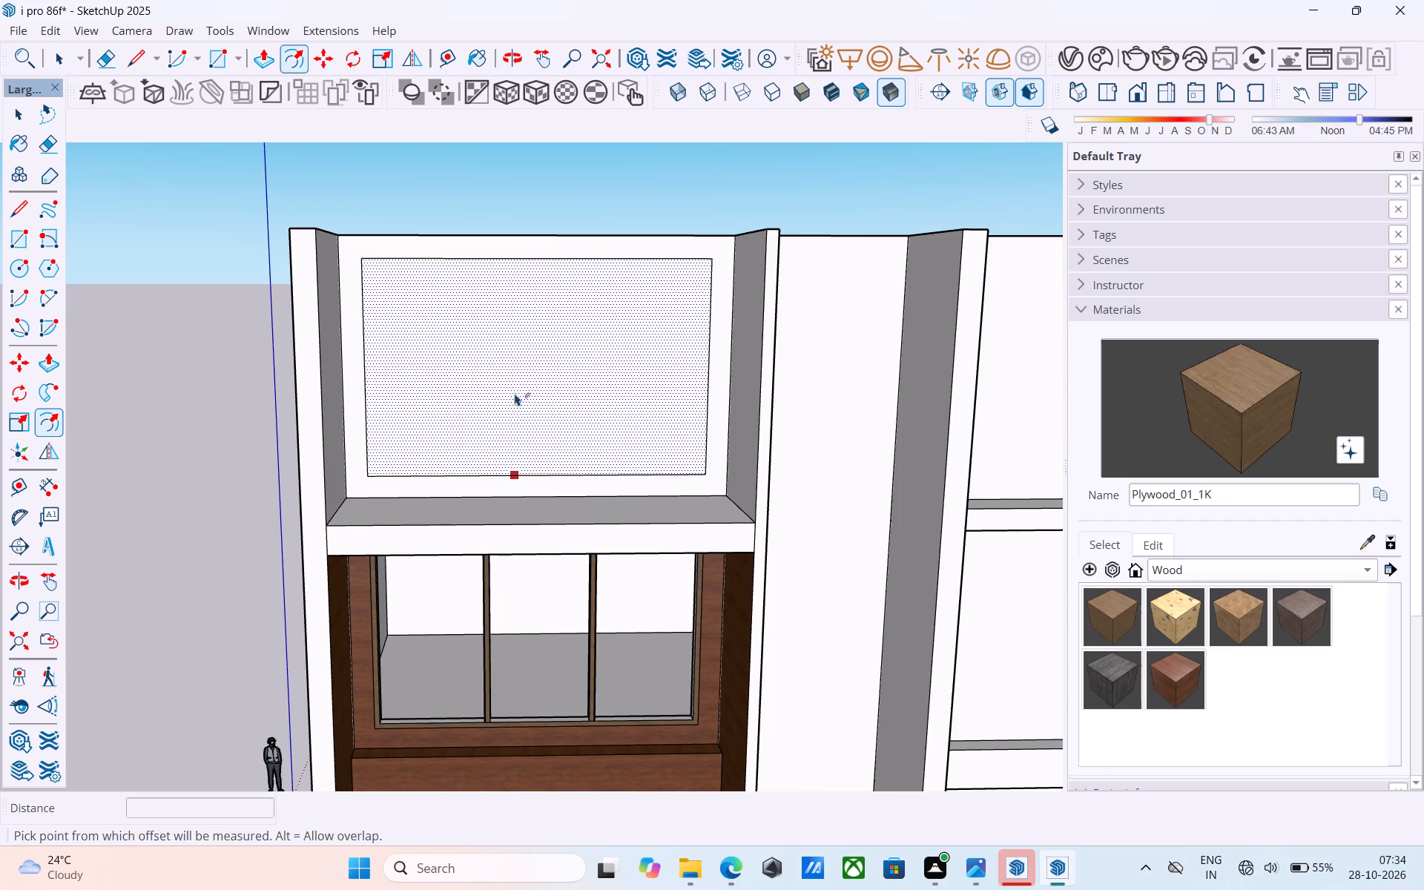
type("3\"")
key("Return")
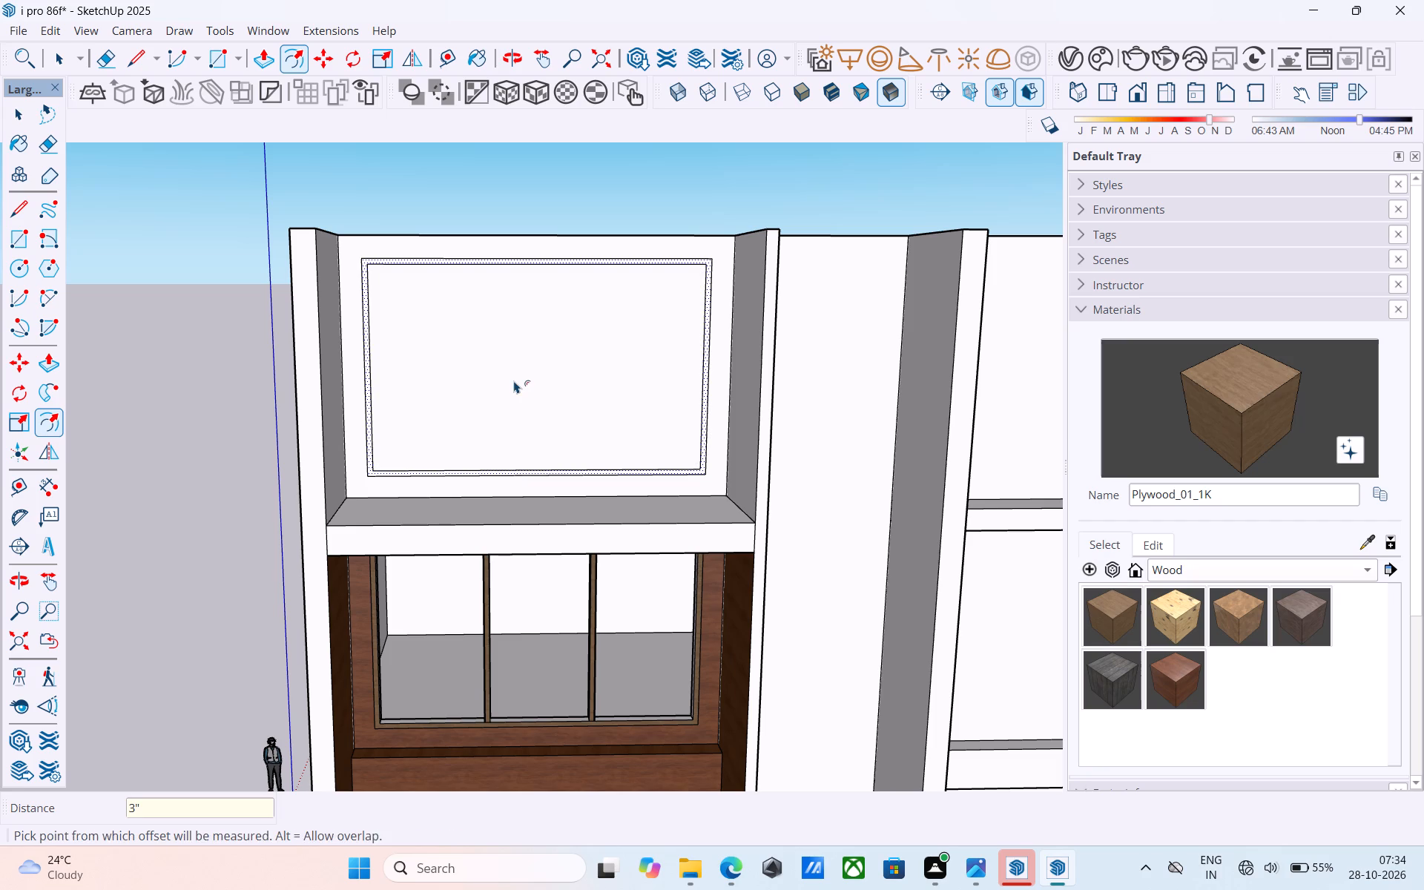
Copy the inner frame rectangle's left vertical edge across to its right edge, dividing the span into 3 equal panes.
key("space")
scroll(367, 271, "up", 4)
left_click(367, 271)
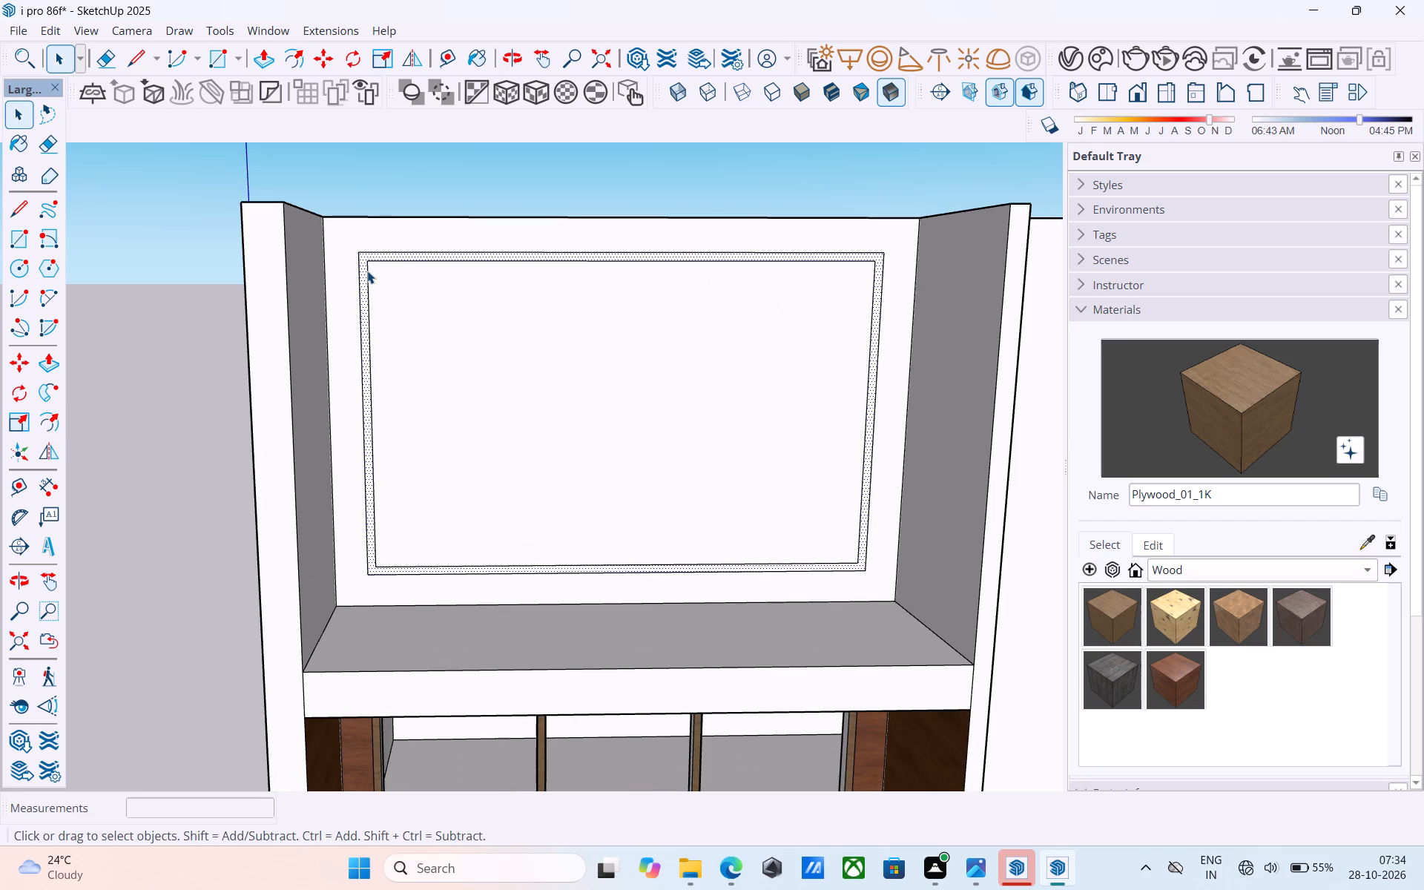
key("m")
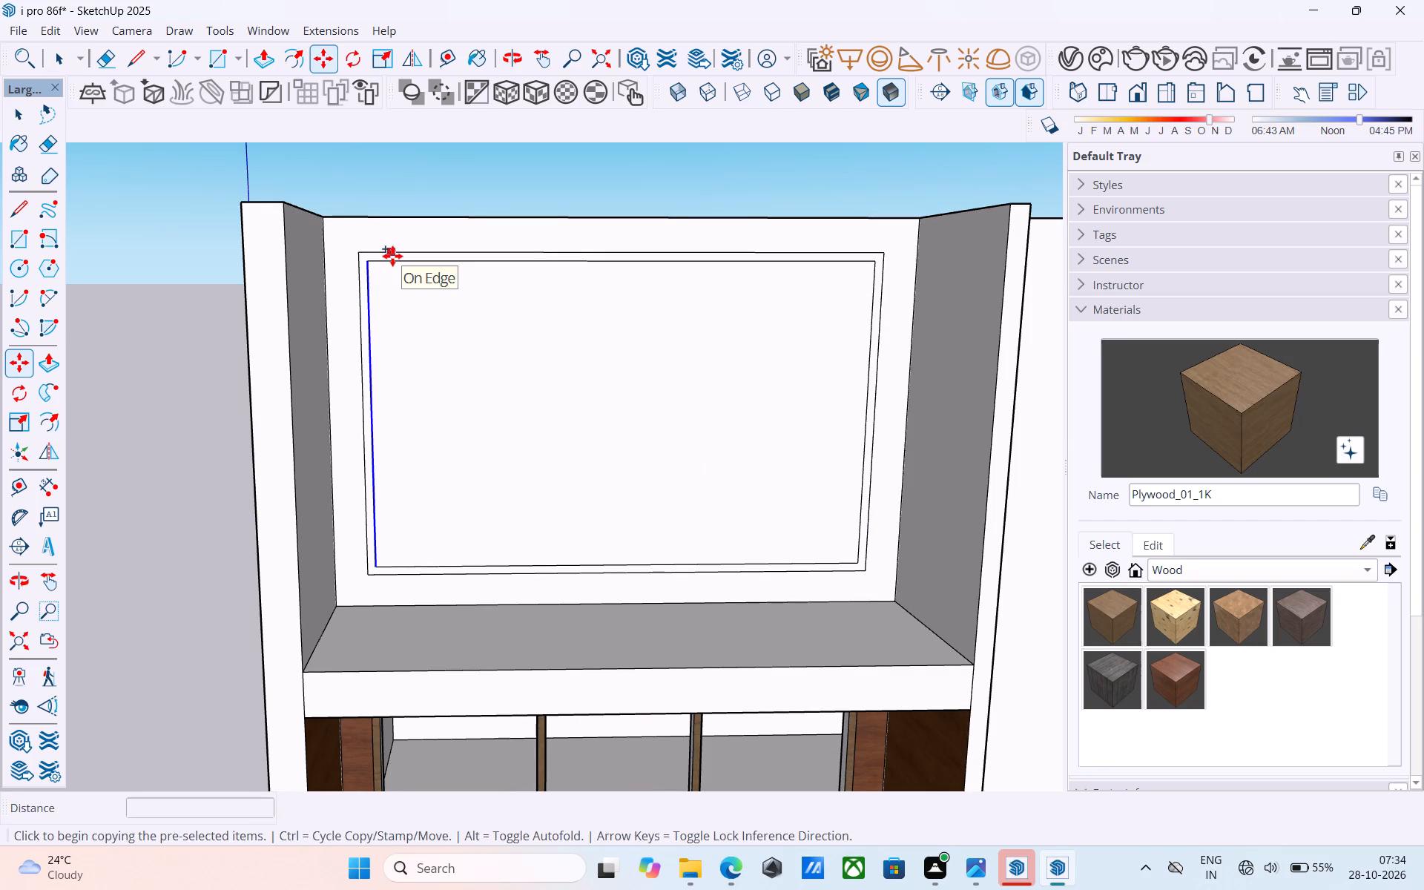
middle_click_drag(392, 257, 367, 250, "shift")
left_click(348, 254)
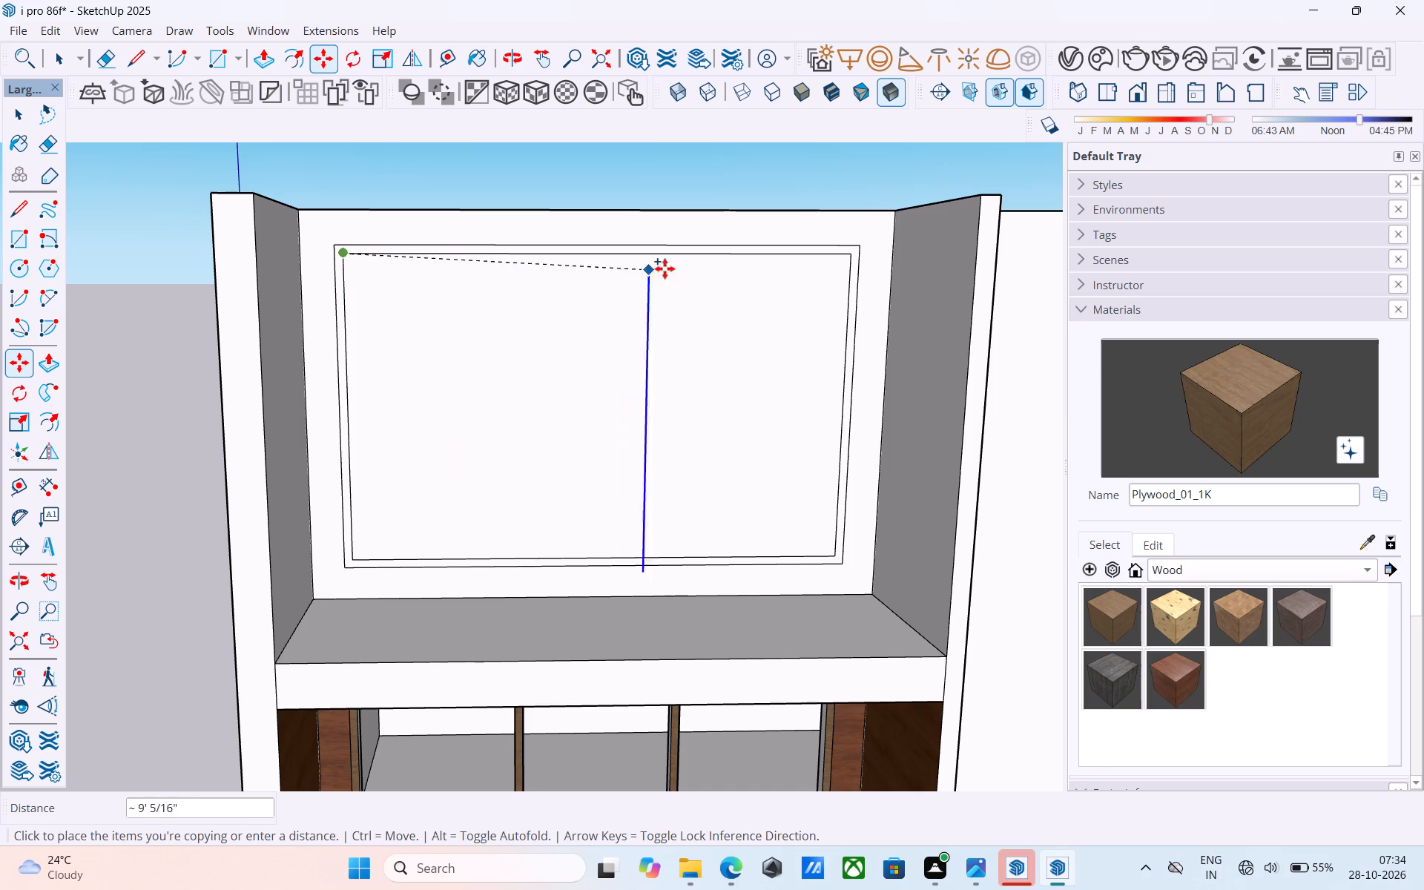
left_click(846, 257)
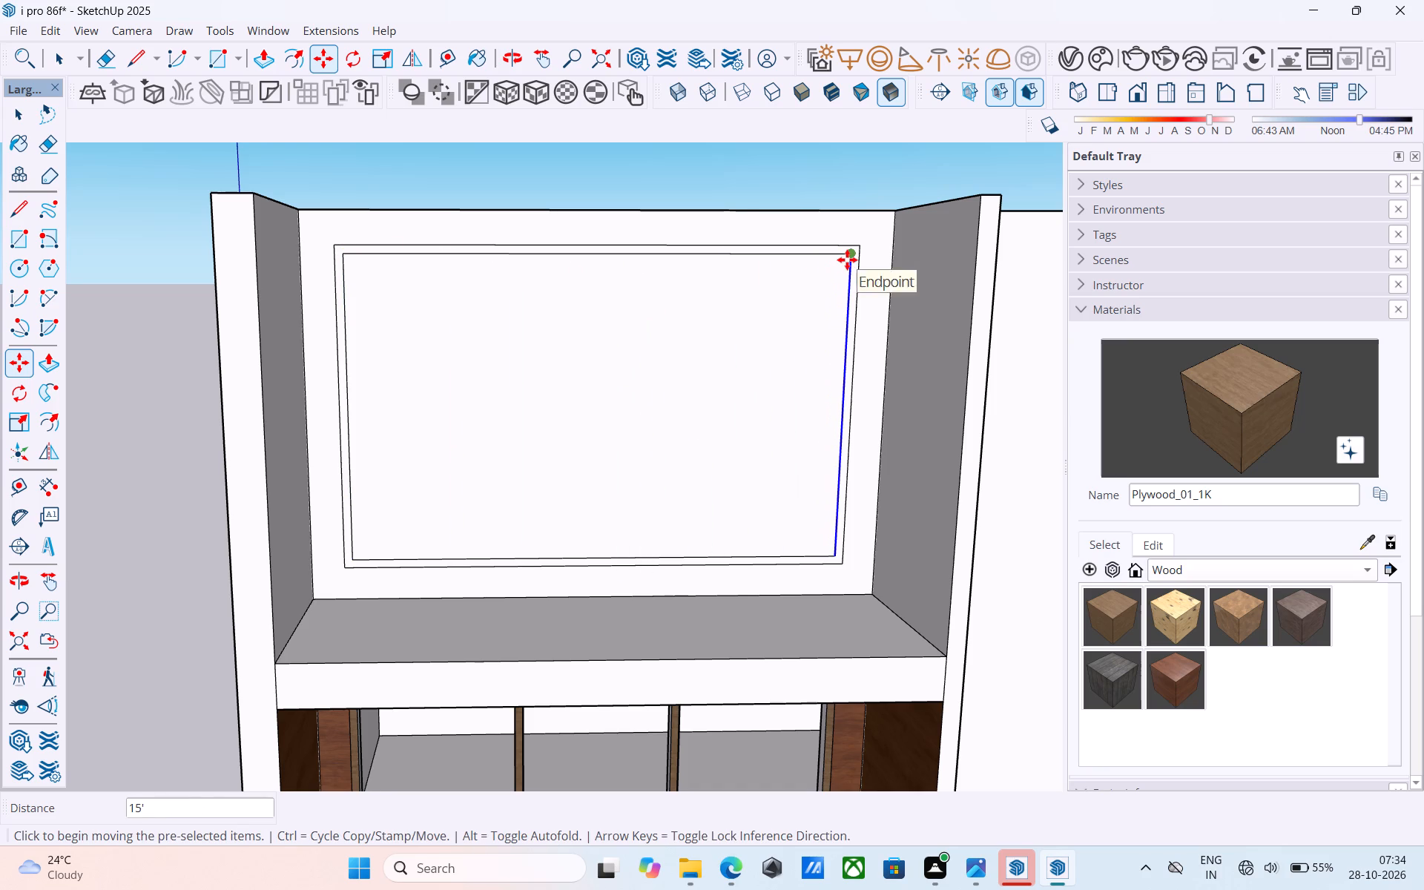
key("slash")
key("3")
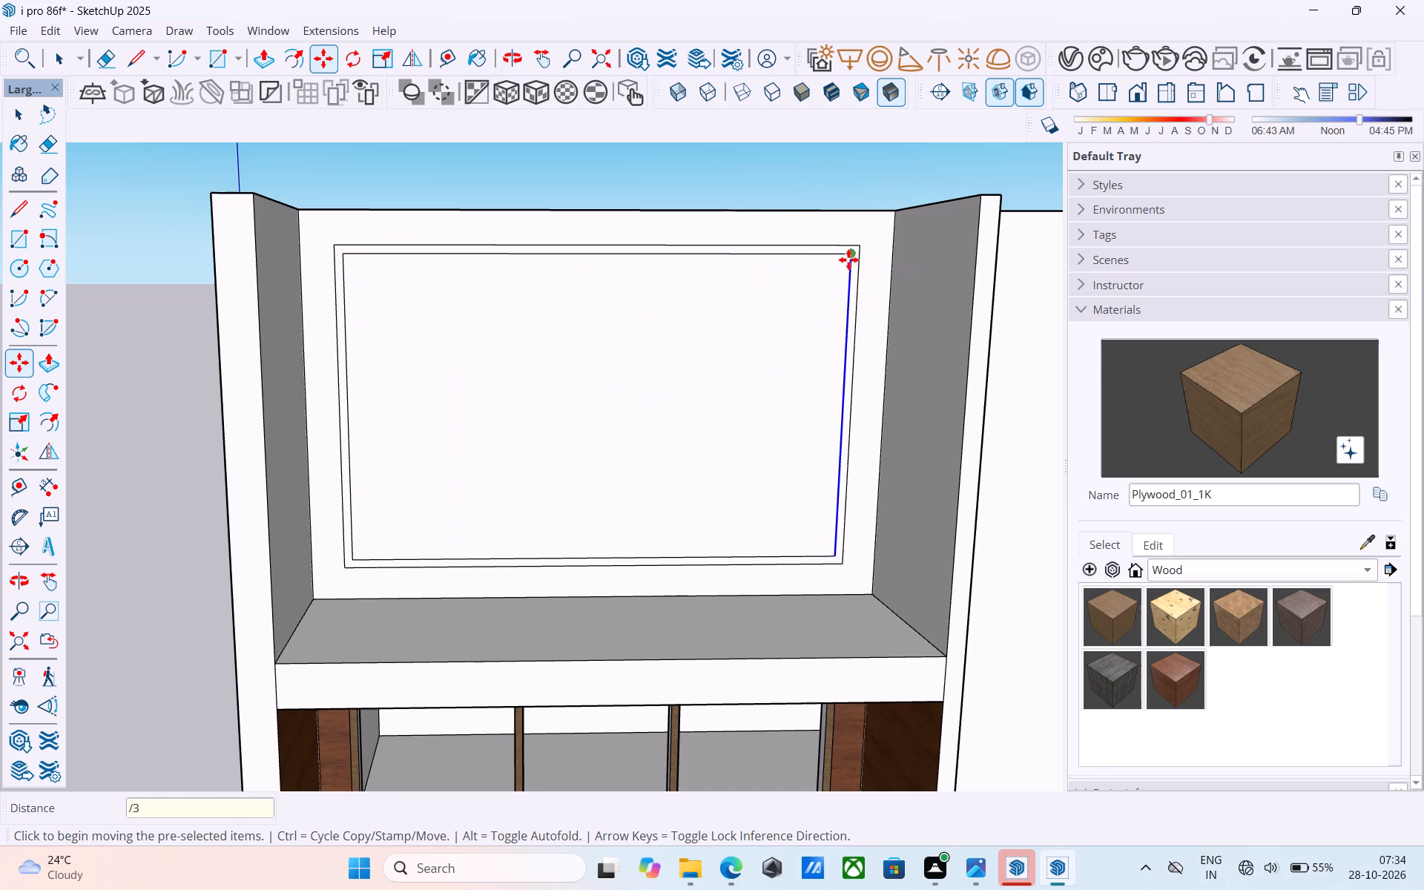
key("Return")
key("space")
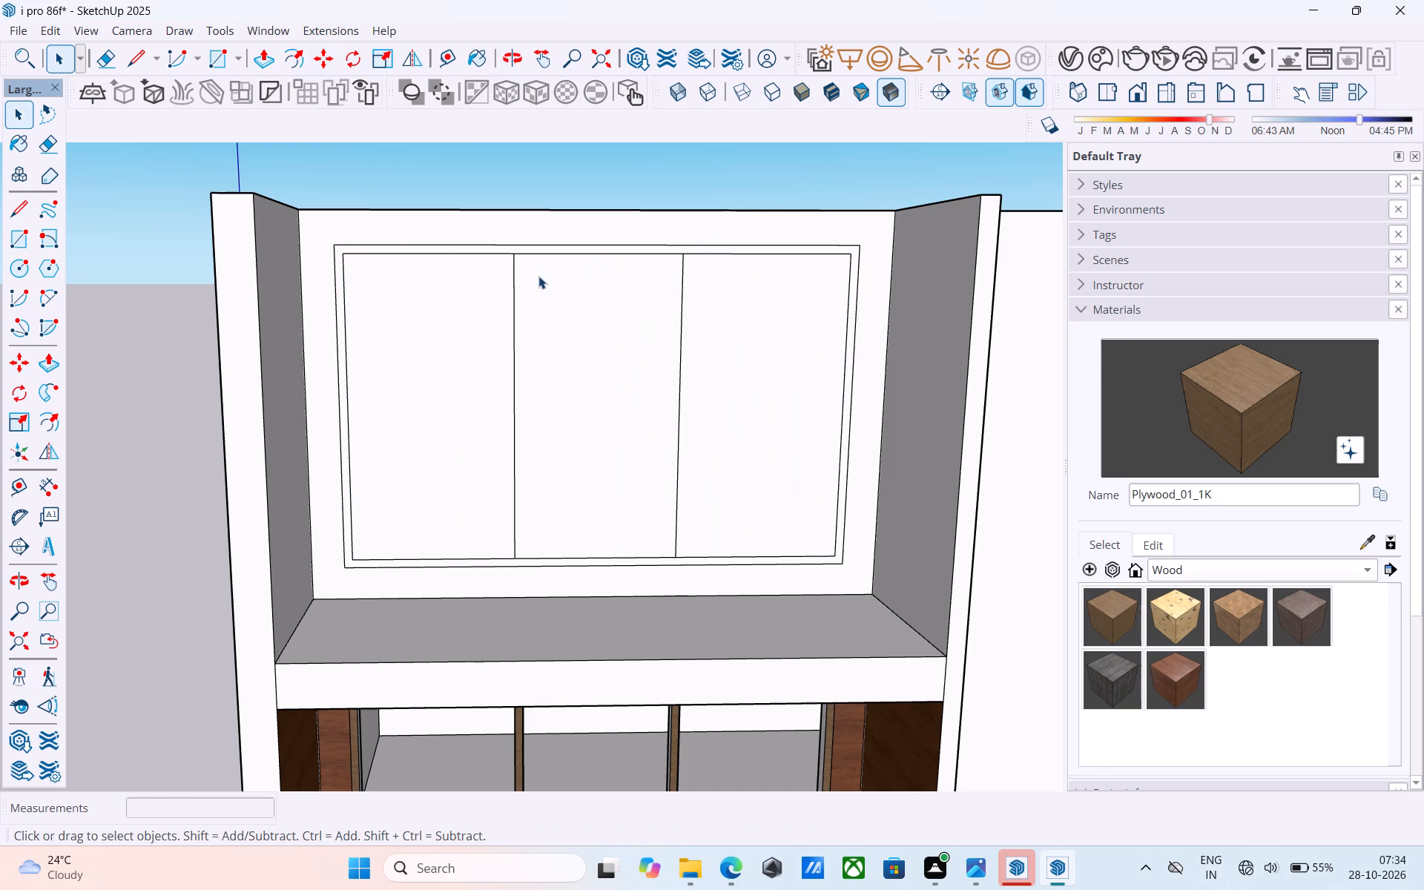
Copy both pane divider lines sideways by 3" along the inner frame's top edge to give the mullions thickness.
left_click(516, 279)
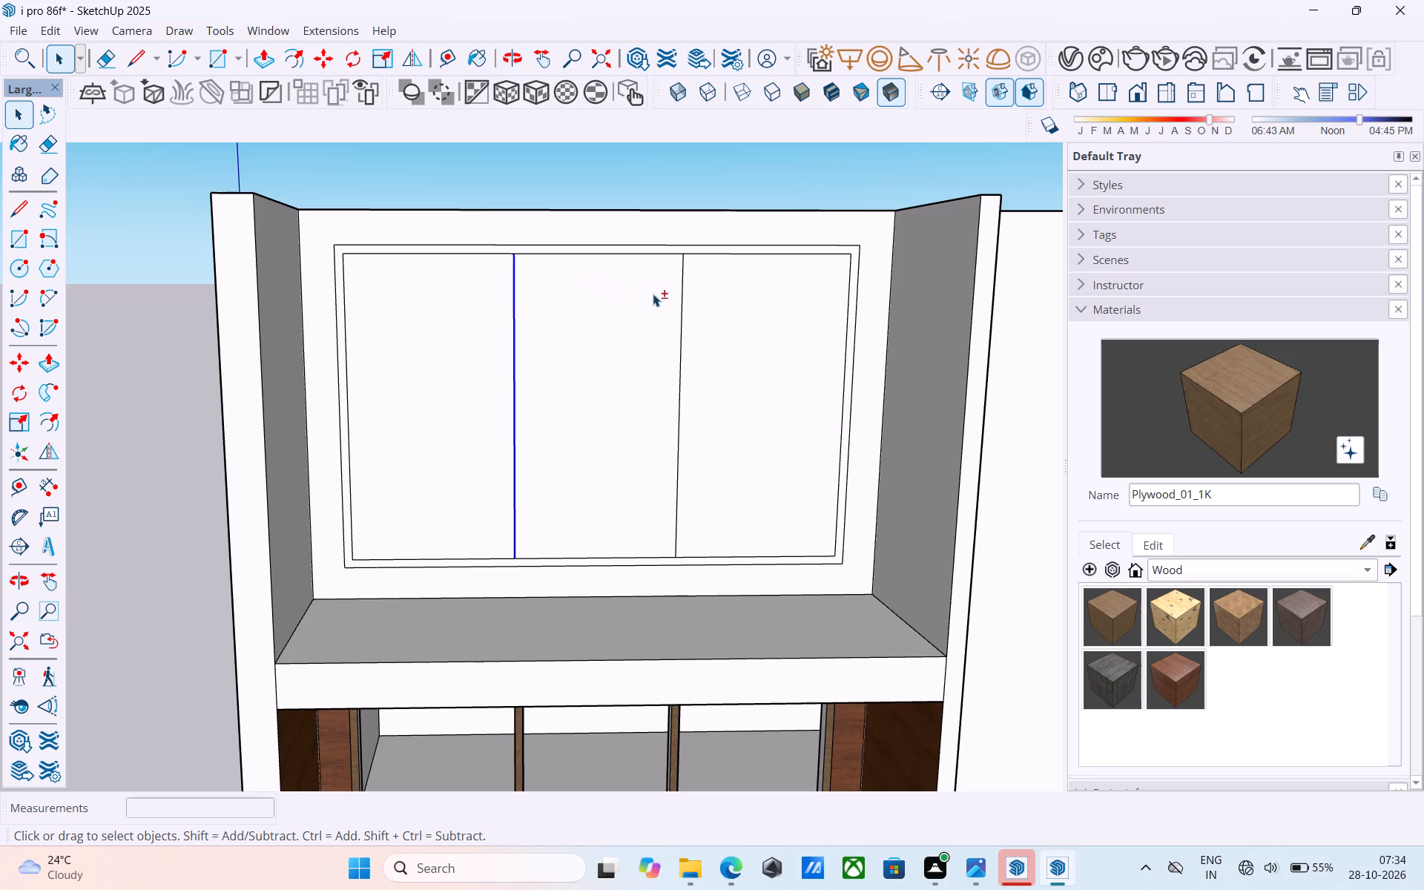
left_click(684, 298, "shift")
key("m")
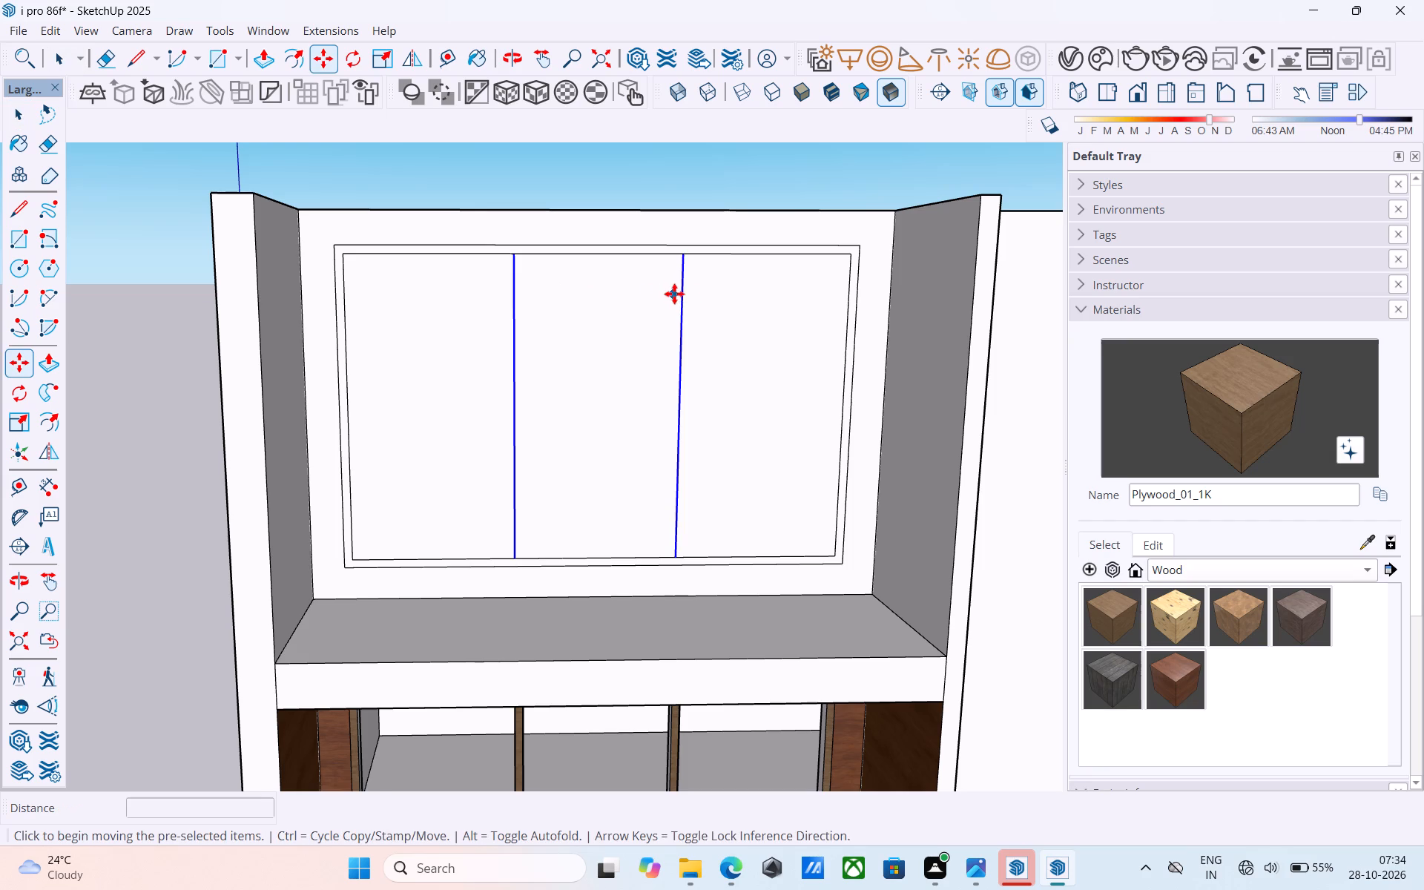
left_click(520, 253)
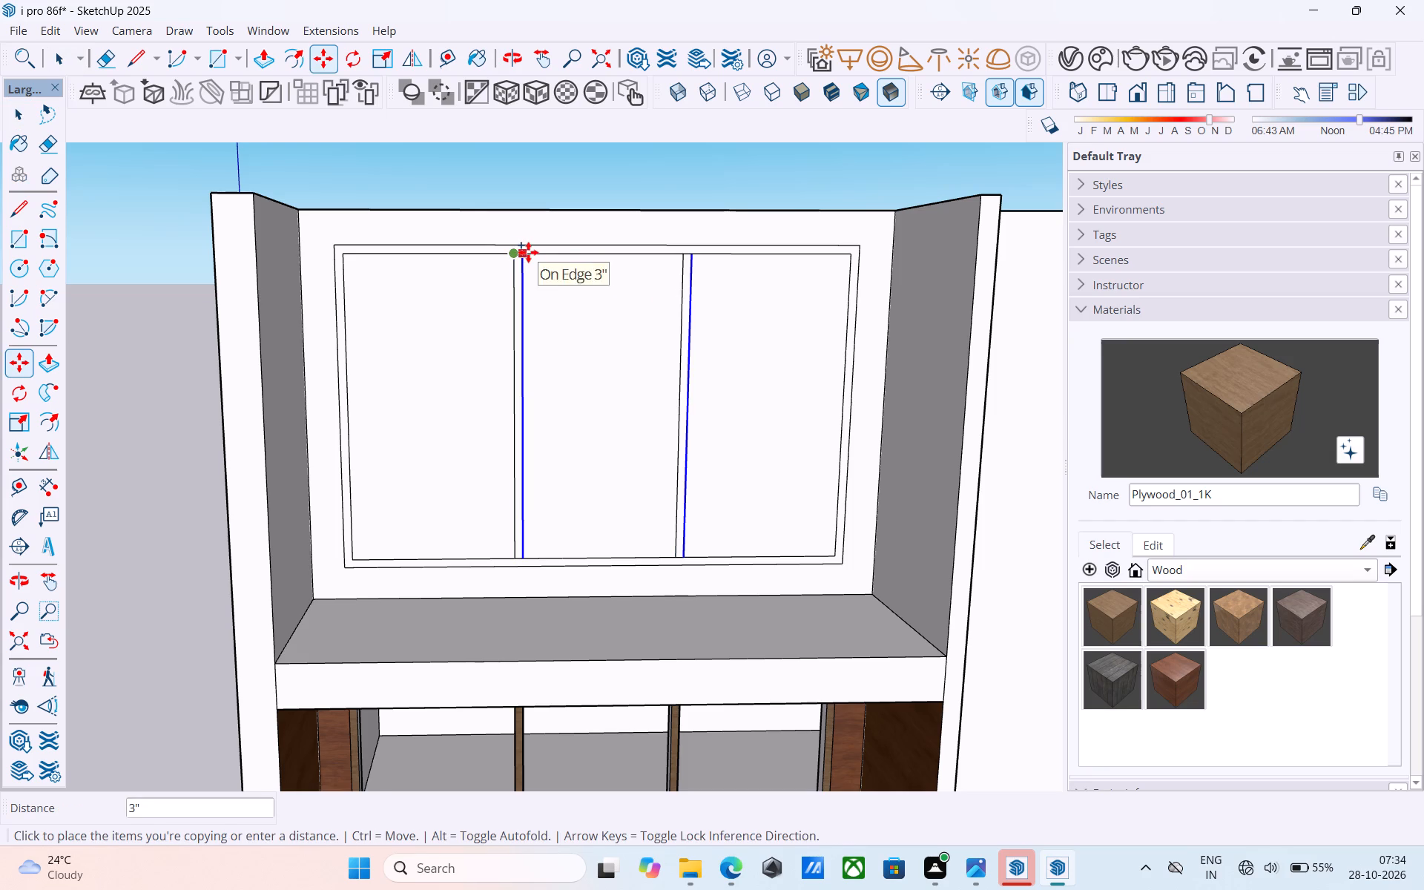
left_click(528, 252)
Erase the short frame edge segments at the tops of the two mullions and save the model.
key("e")
scroll(528, 252, "up", 3)
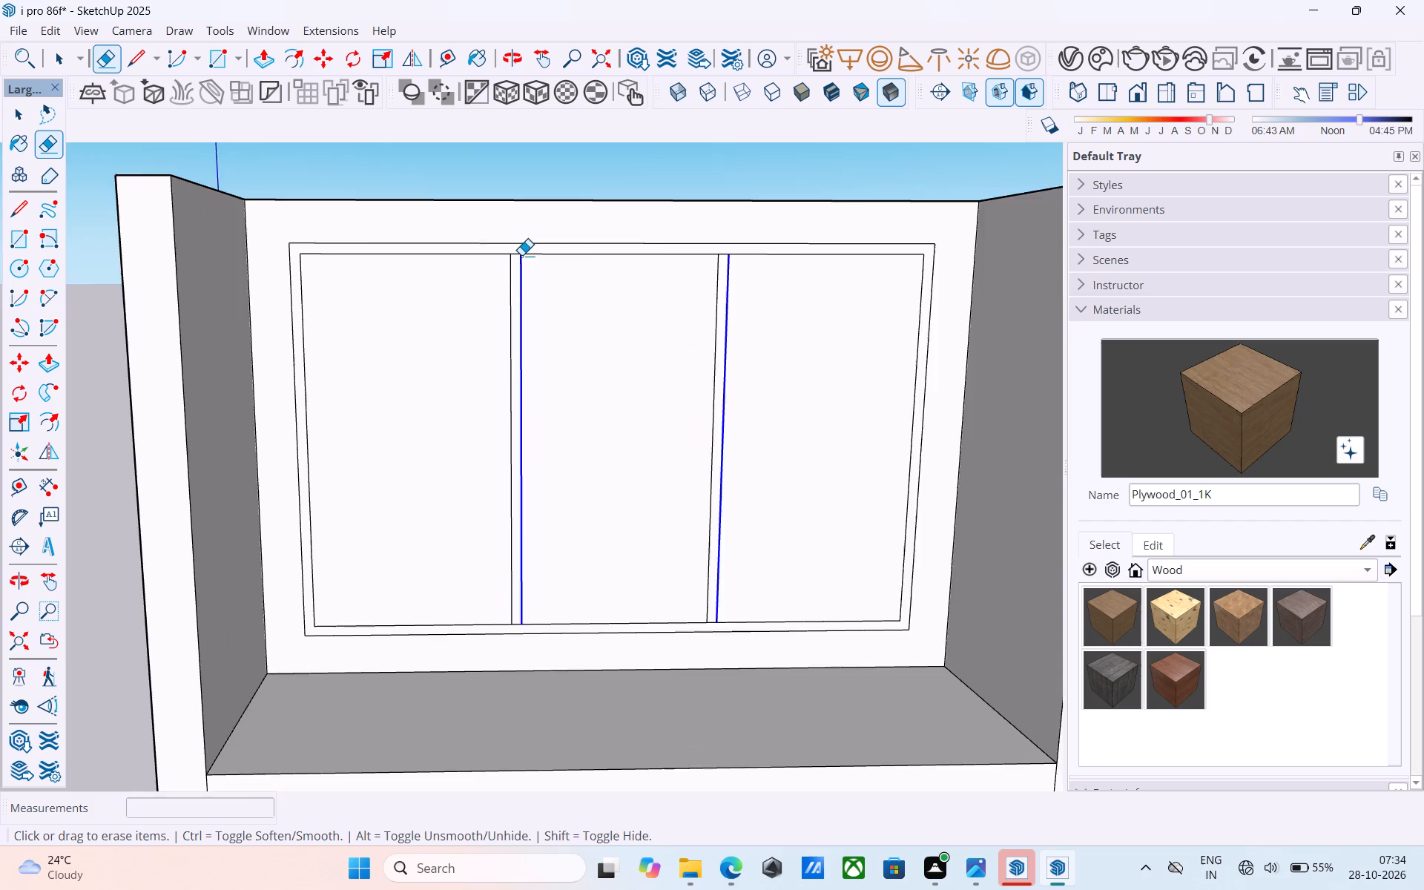
scroll(521, 255, "up", 3)
left_click(515, 256)
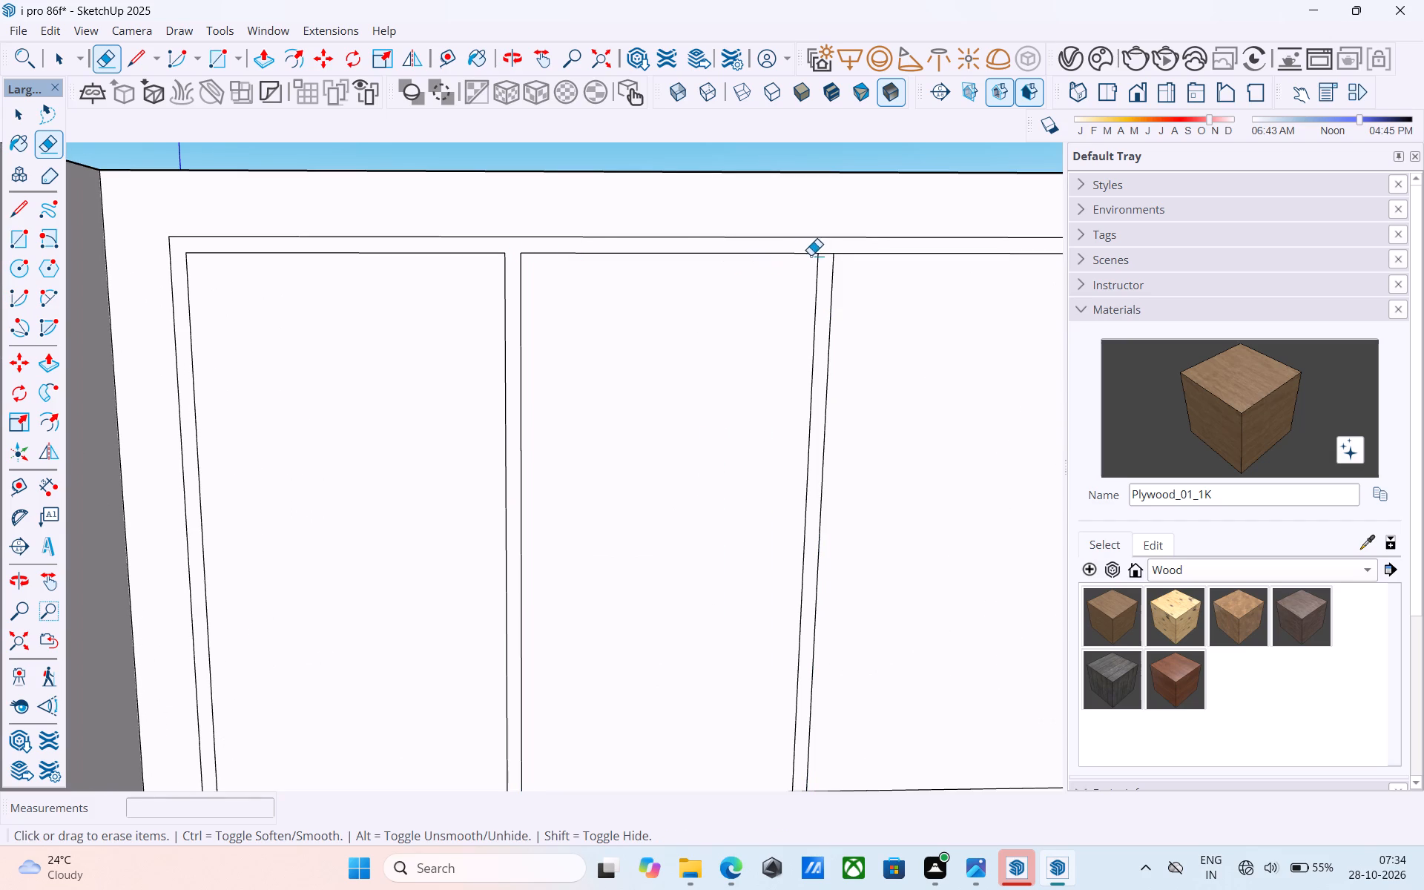
left_click(825, 256)
scroll(870, 312, "down", 6)
key("space")
scroll(805, 318, "down", 5)
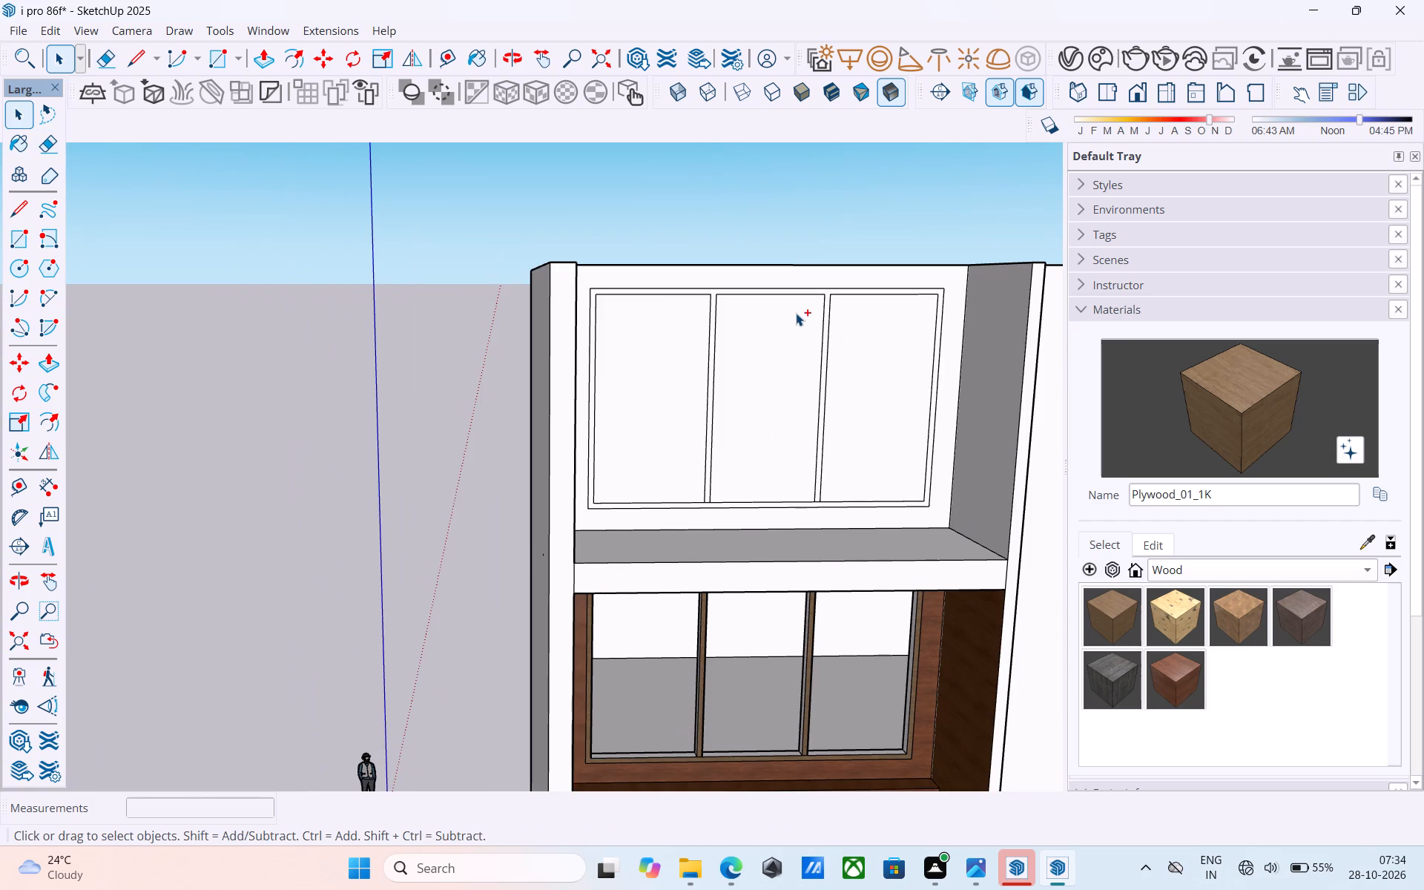
key("ctrl+s")
Push/Pull the three top-floor window panes inward 6" to open them through the wall, and save the model.
left_click(645, 403)
scroll(645, 406, "up", 3)
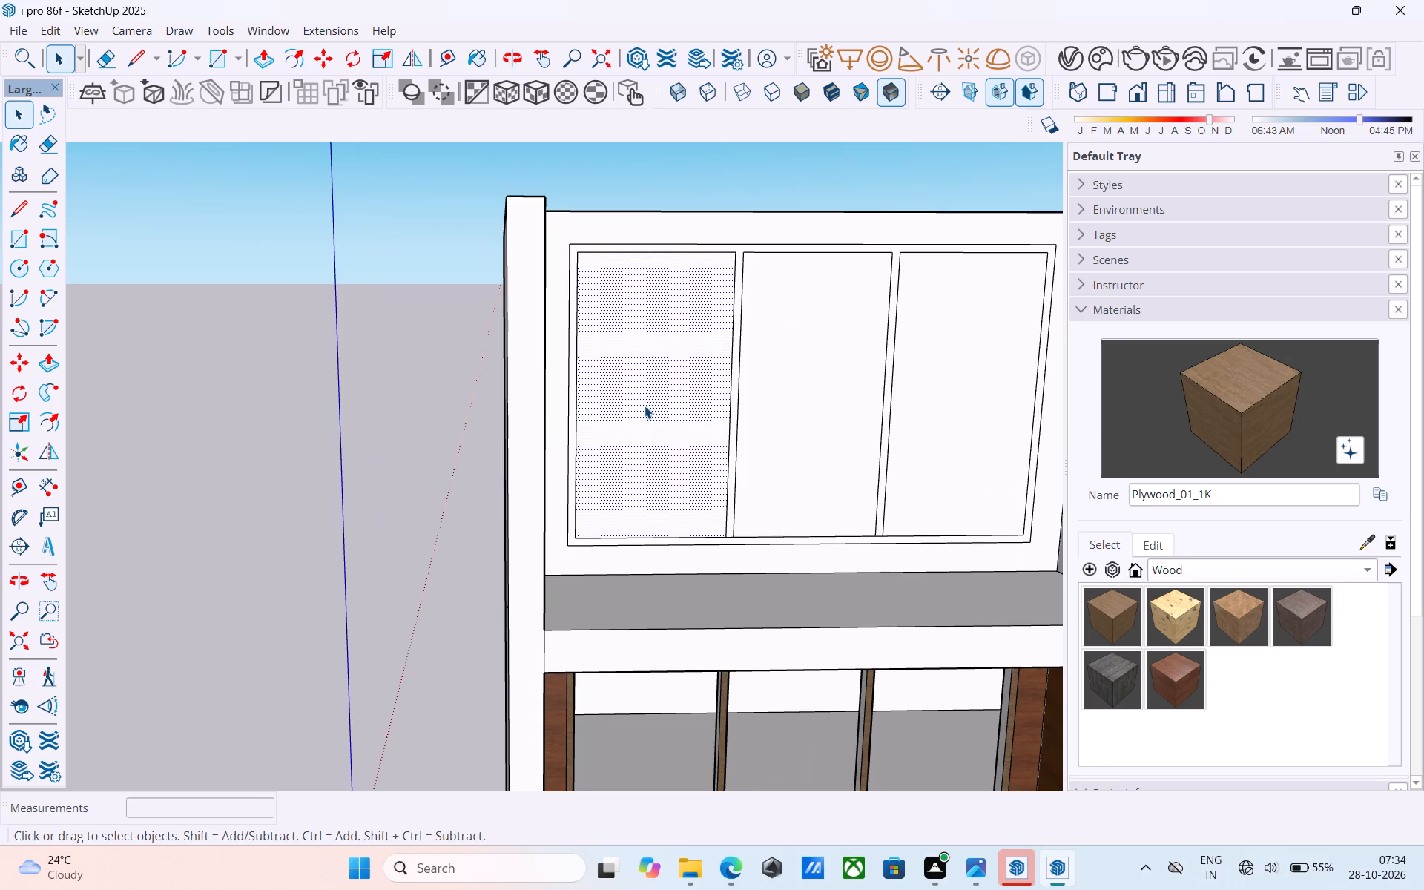
key("p")
left_click(645, 406)
scroll(643, 406, "up", 3)
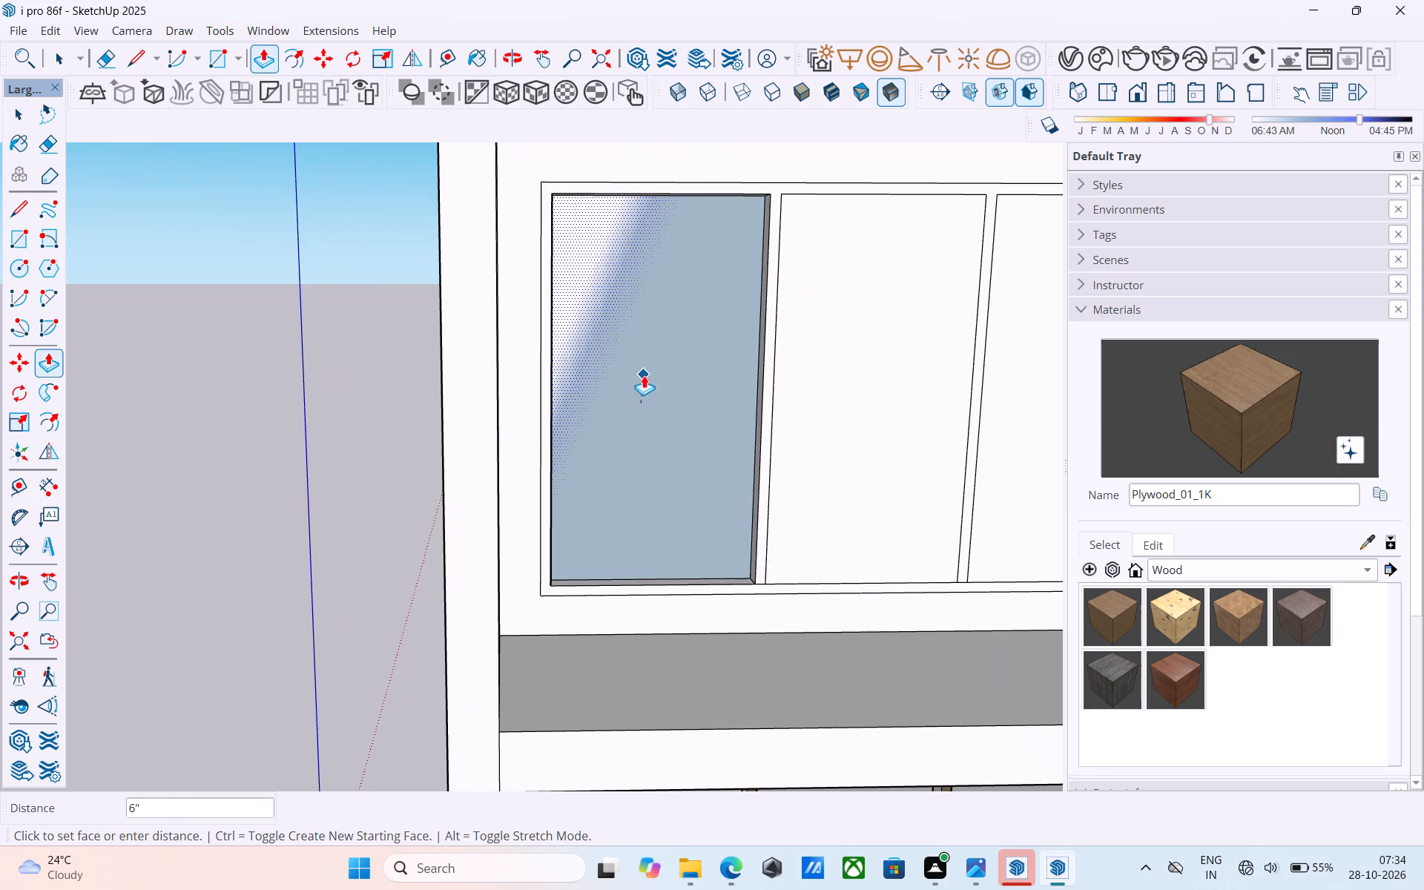
left_click(644, 375)
double_click(830, 372)
middle_click_drag(829, 373, 846, 297)
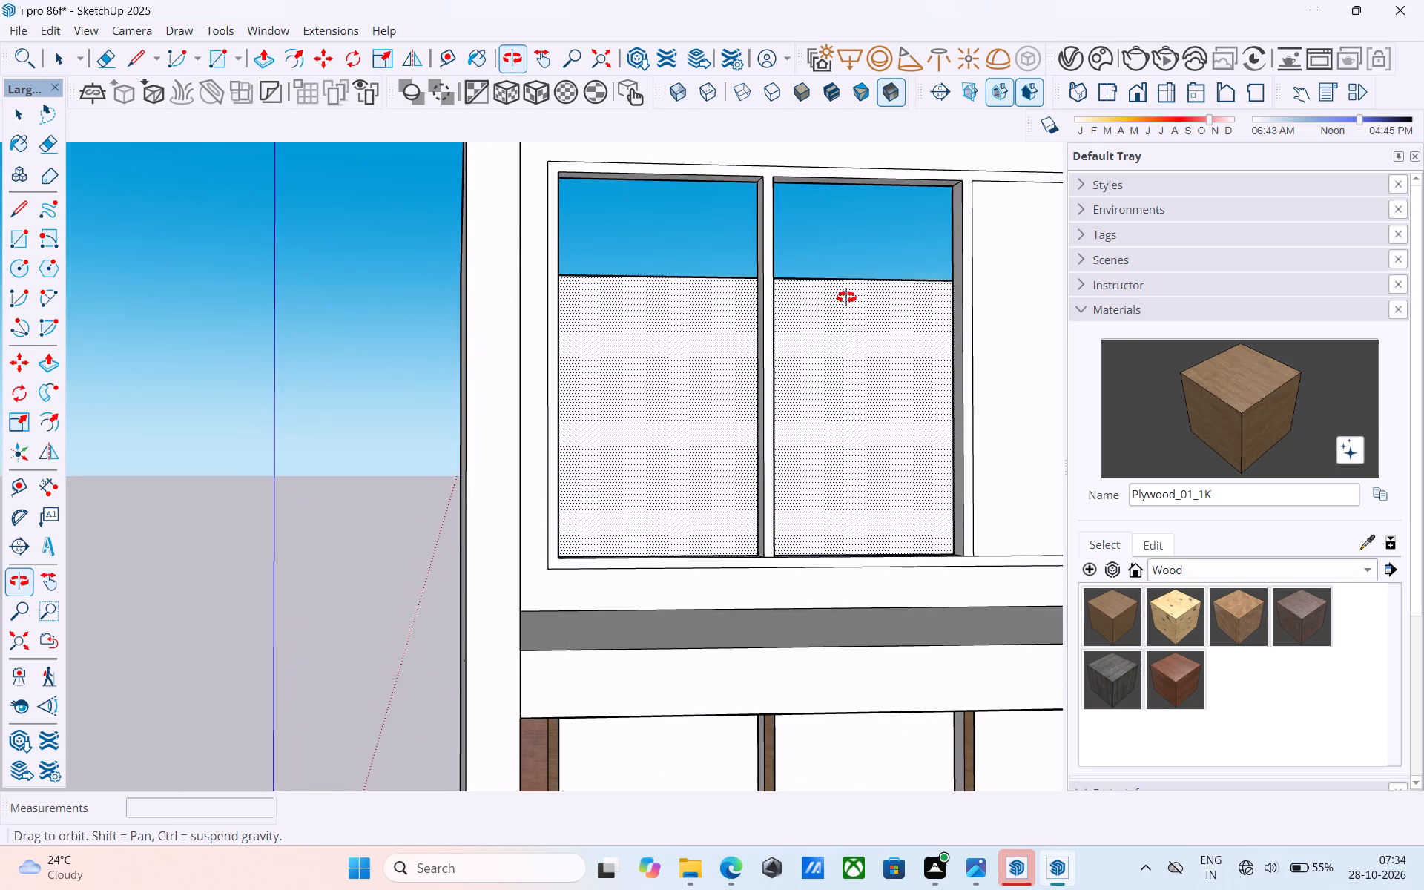
middle_click_drag(846, 297, 616, 400)
double_click(672, 385)
scroll(672, 384, "down", 10)
middle_click_drag(673, 378, 707, 393, "shift")
key("ctrl+s")
key("space")
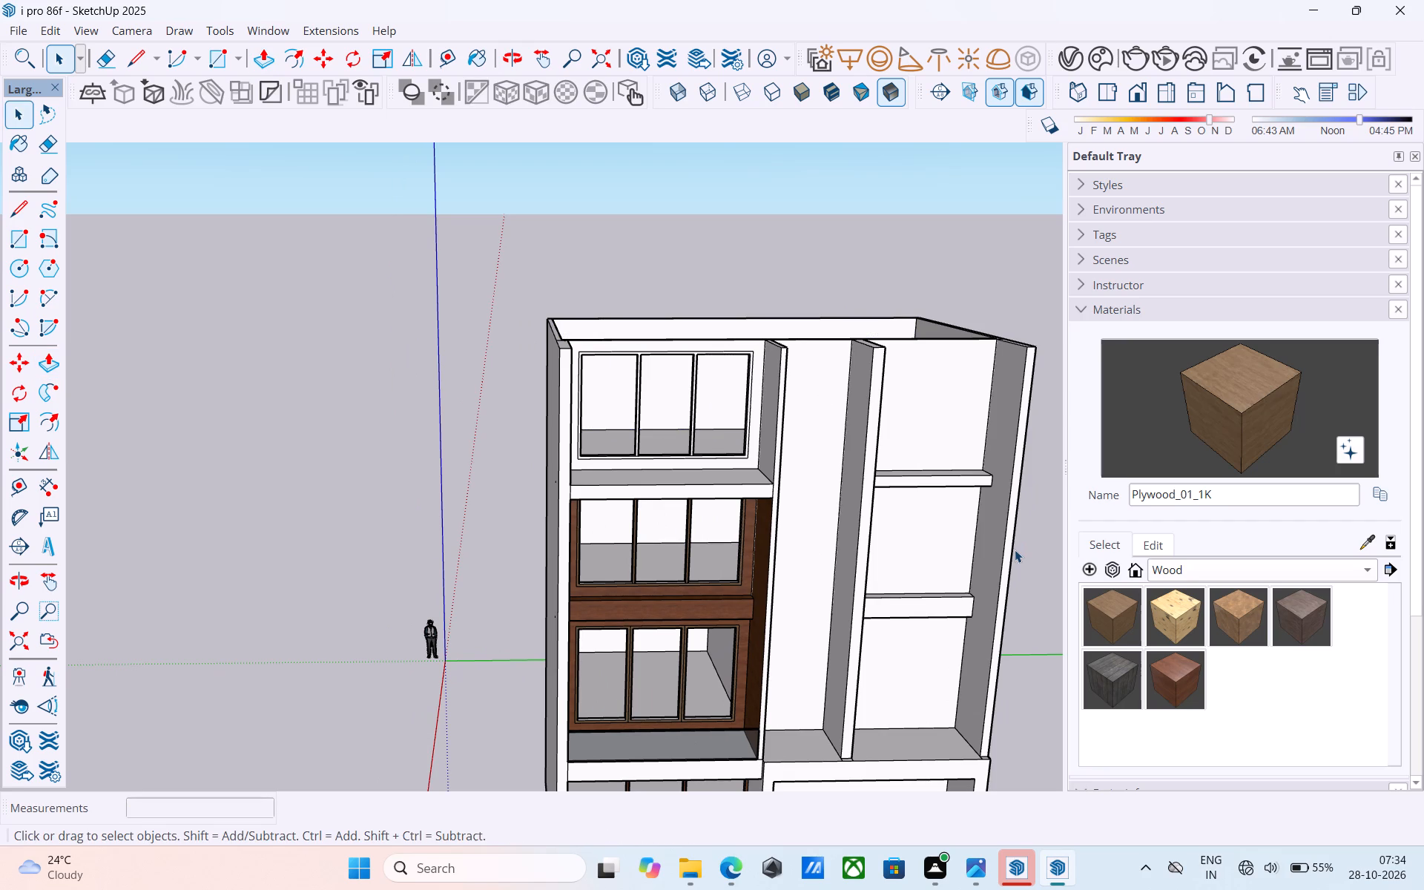
Examine the whole building facade from above and from the front.
scroll(950, 318, "down", 1)
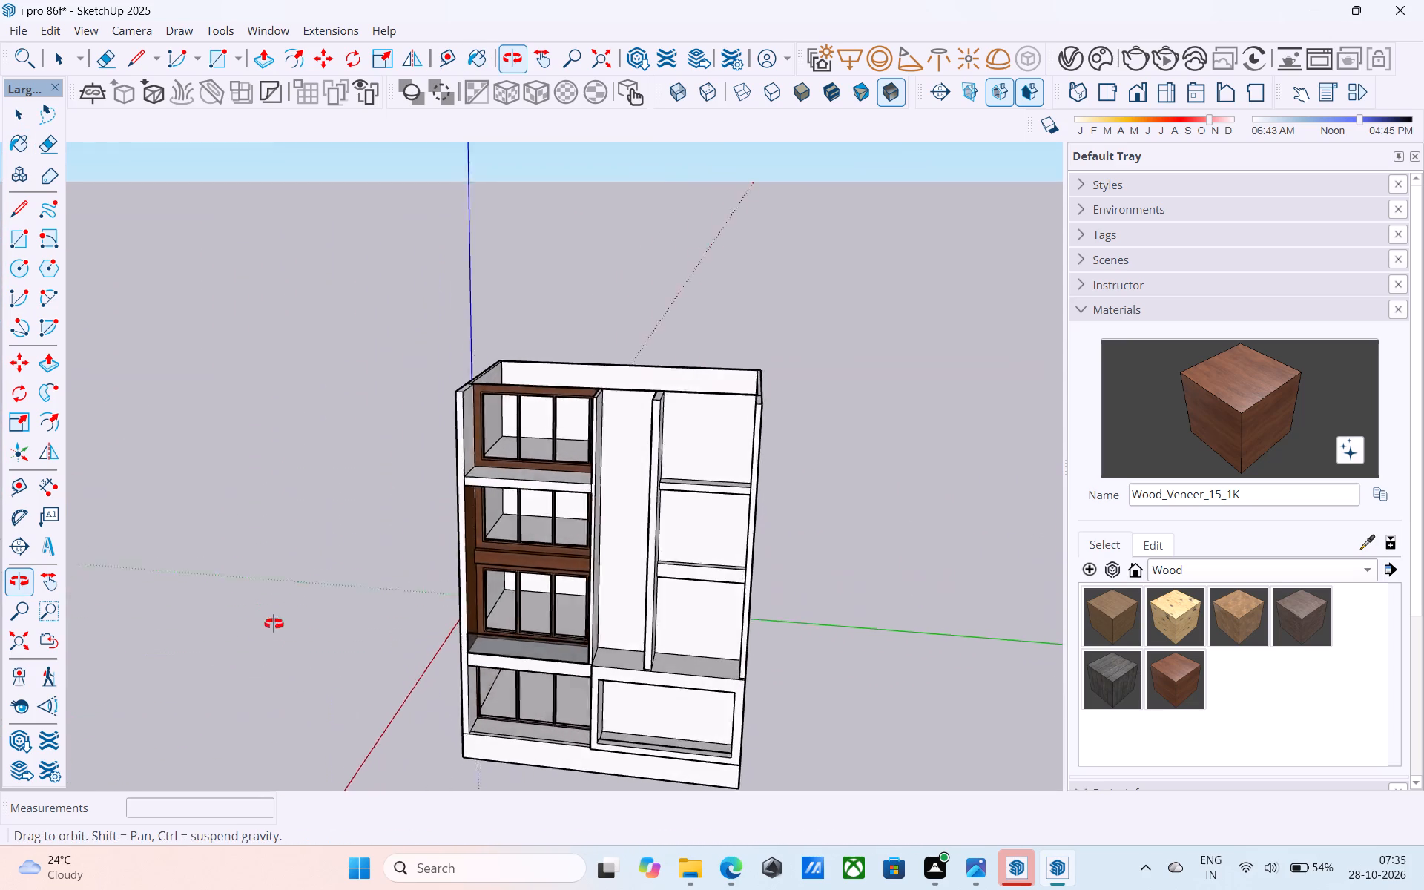
middle_click_drag(274, 624, 228, 705)
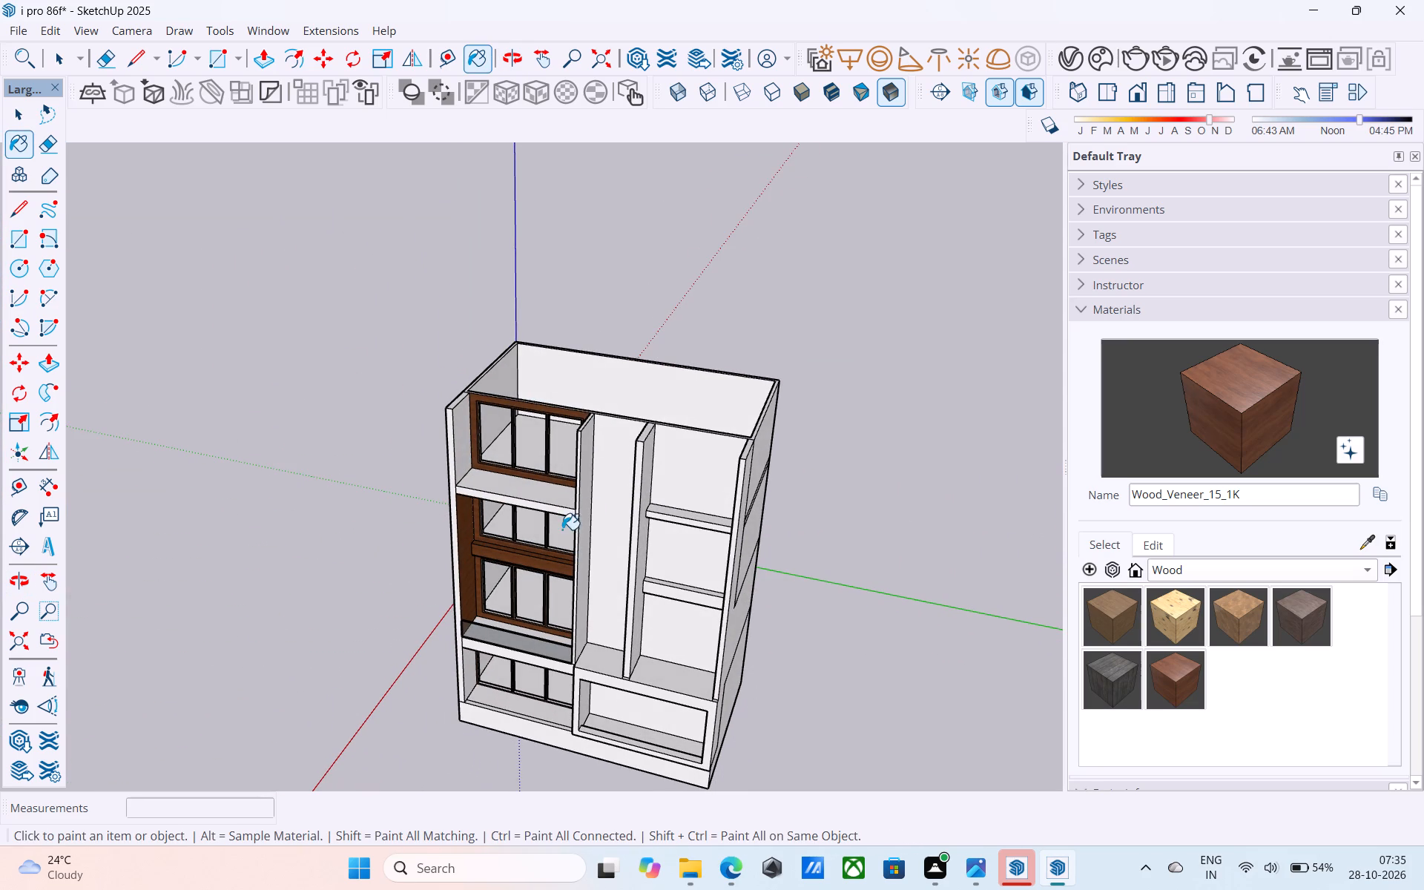
scroll(623, 501, "down", 4)
middle_click_drag(622, 512, 747, 327)
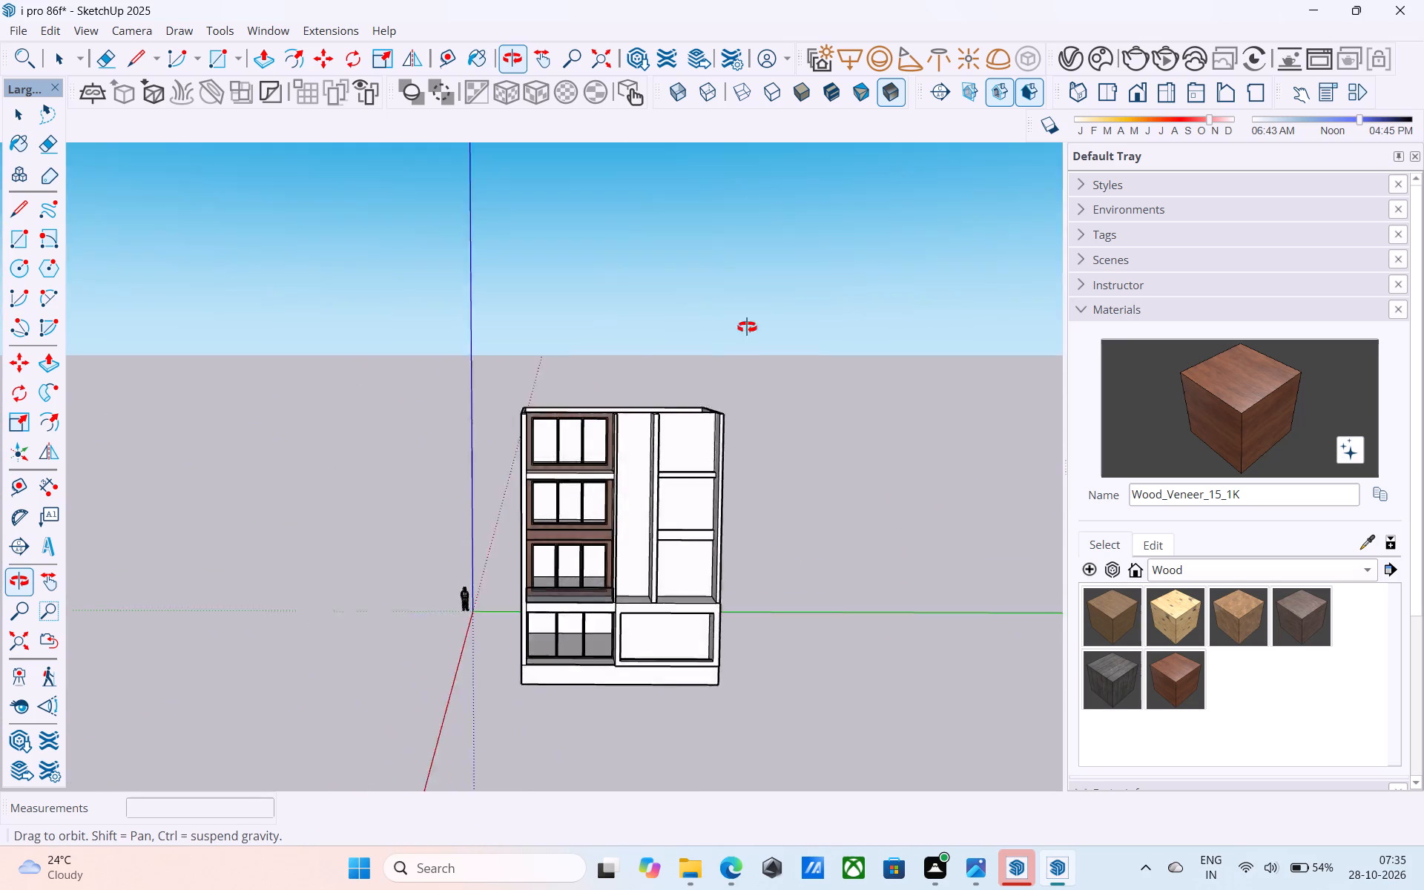
middle_click_drag(747, 327, 718, 307)
scroll(573, 449, "up", 4)
scroll(564, 446, "down", 3)
middle_click_drag(564, 449, 619, 408)
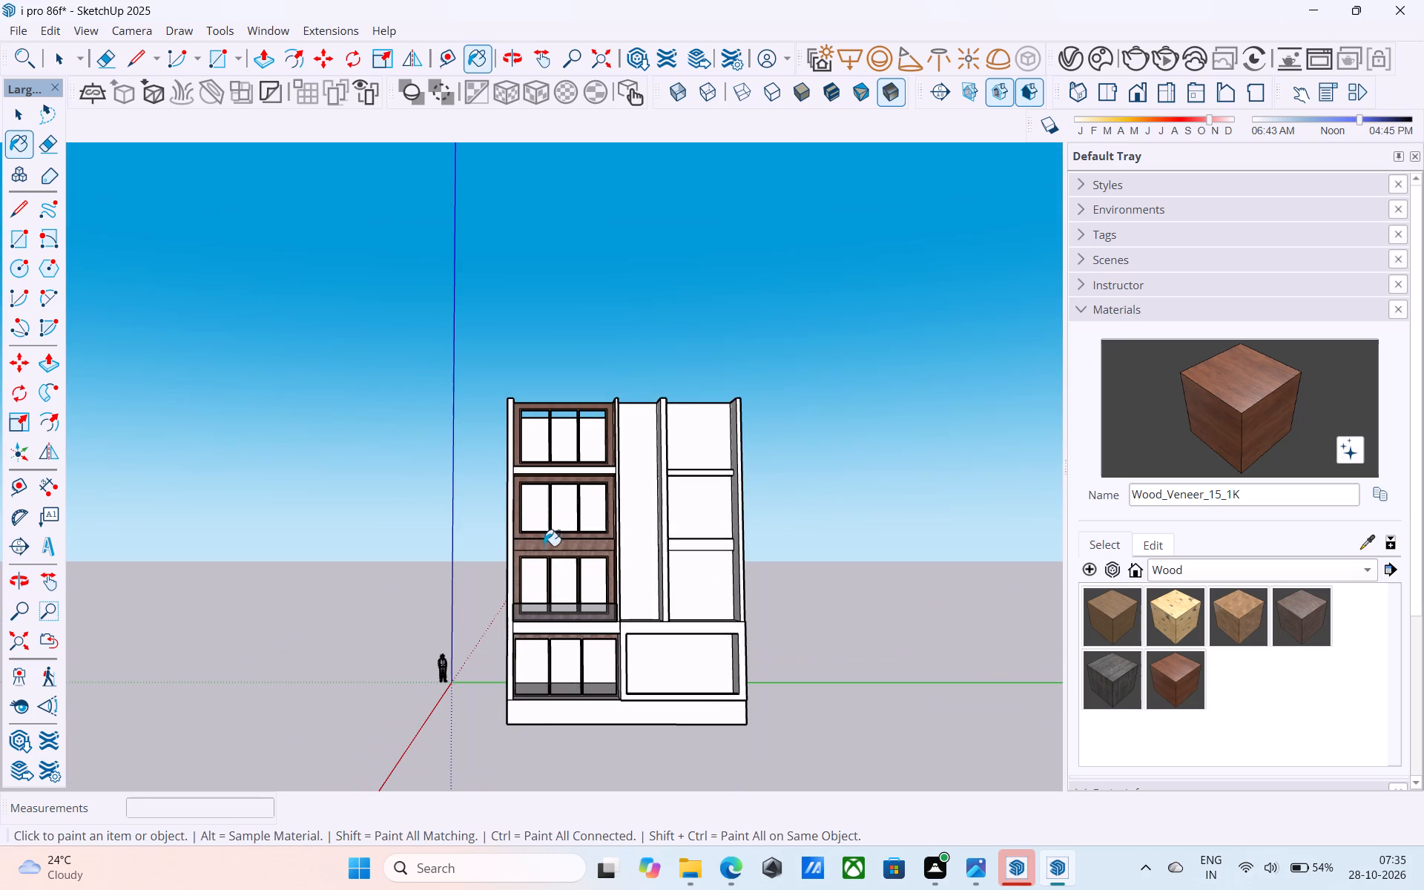
middle_click_drag(565, 550, 571, 513)
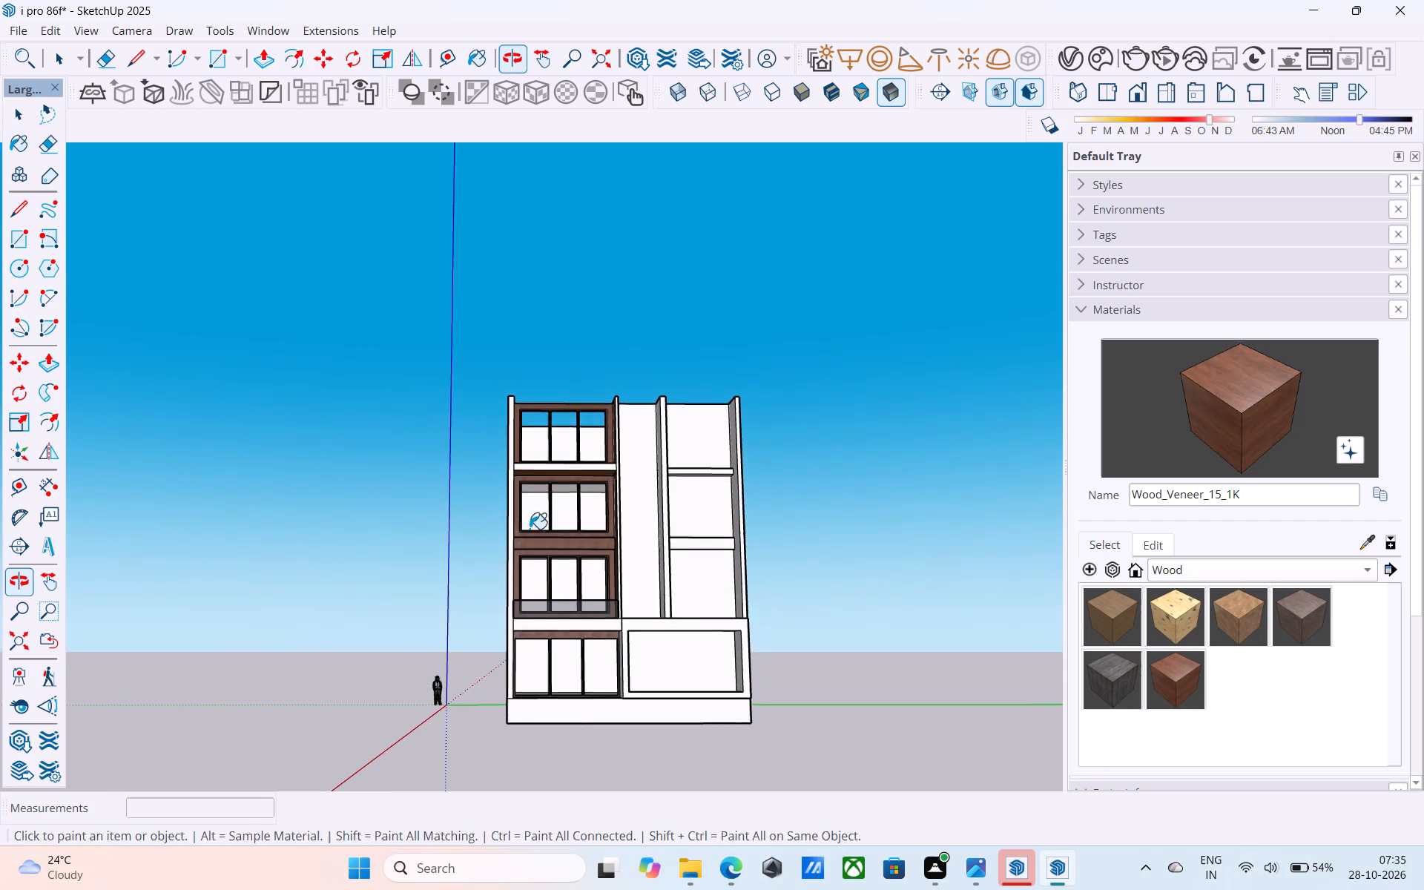
Push/Pull the outer side wall next to the wood-finished windows outward by 2'.
middle_click_drag(478, 542, 619, 654)
scroll(495, 568, "up", 3)
key("space")
left_click(489, 546)
scroll(493, 544, "up", 2)
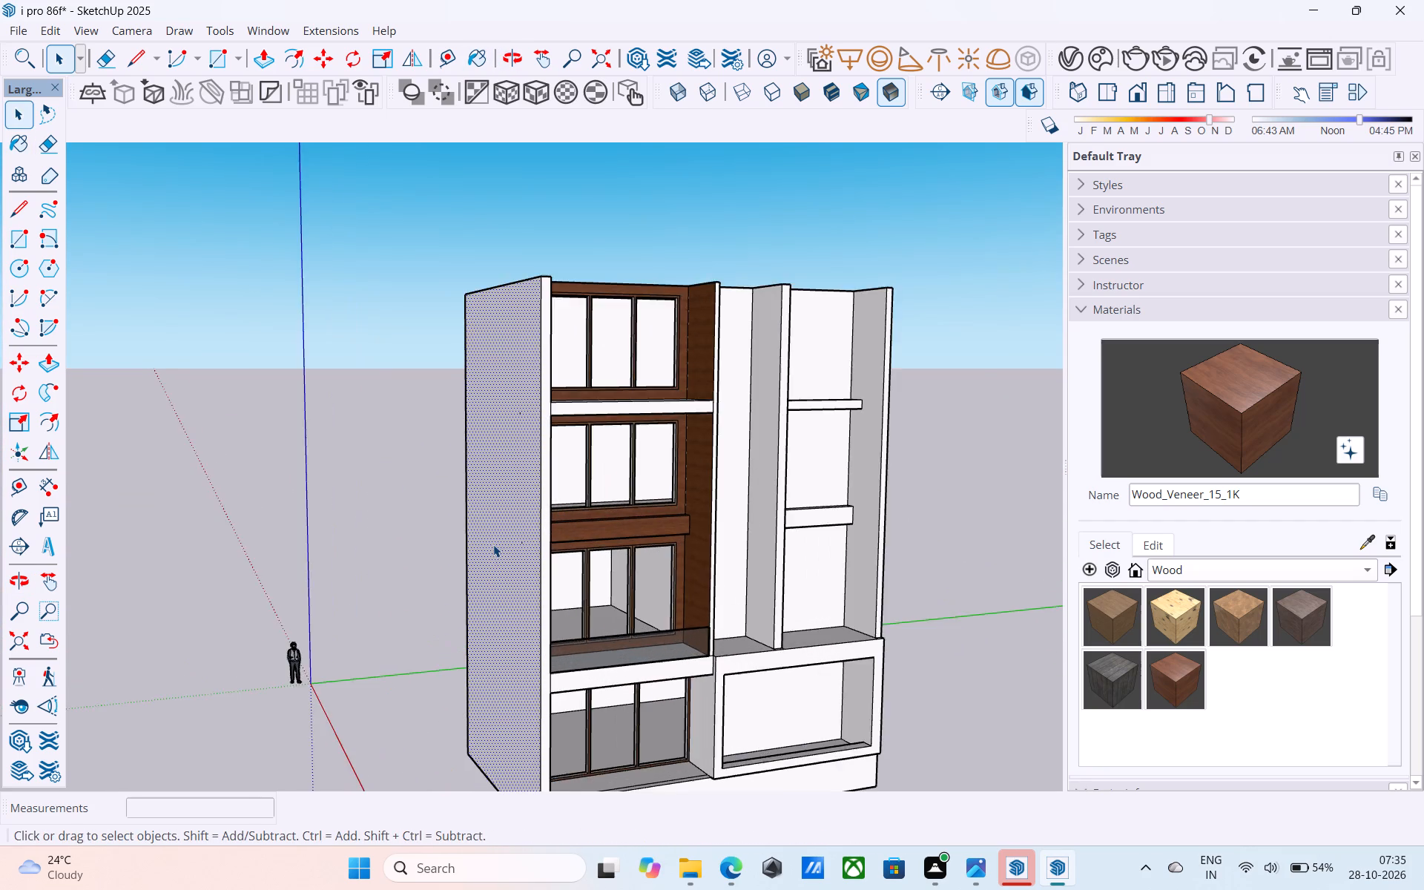
scroll(493, 544, "up", 2)
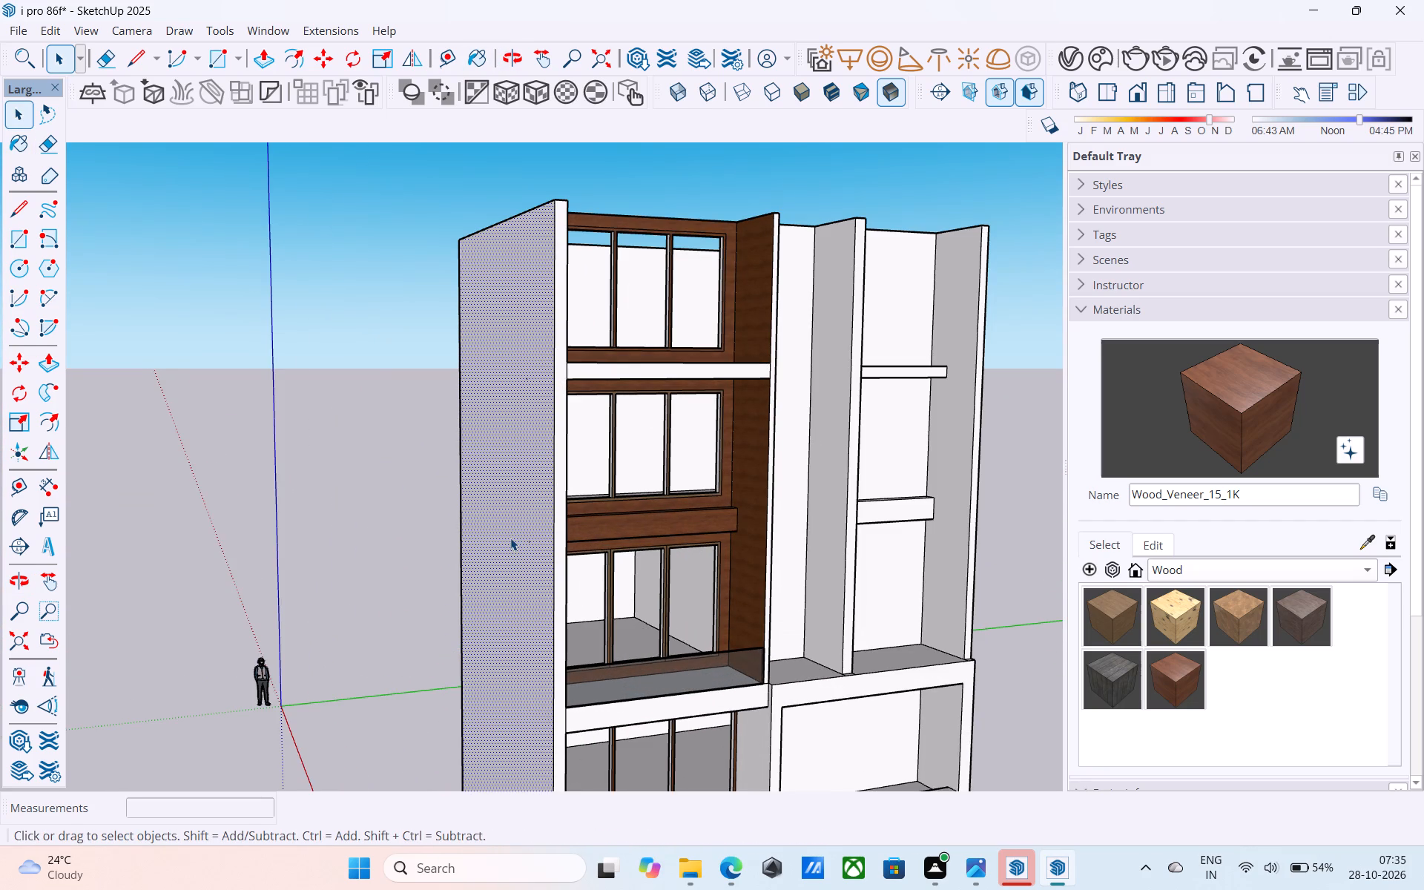
key("p")
left_click(512, 537)
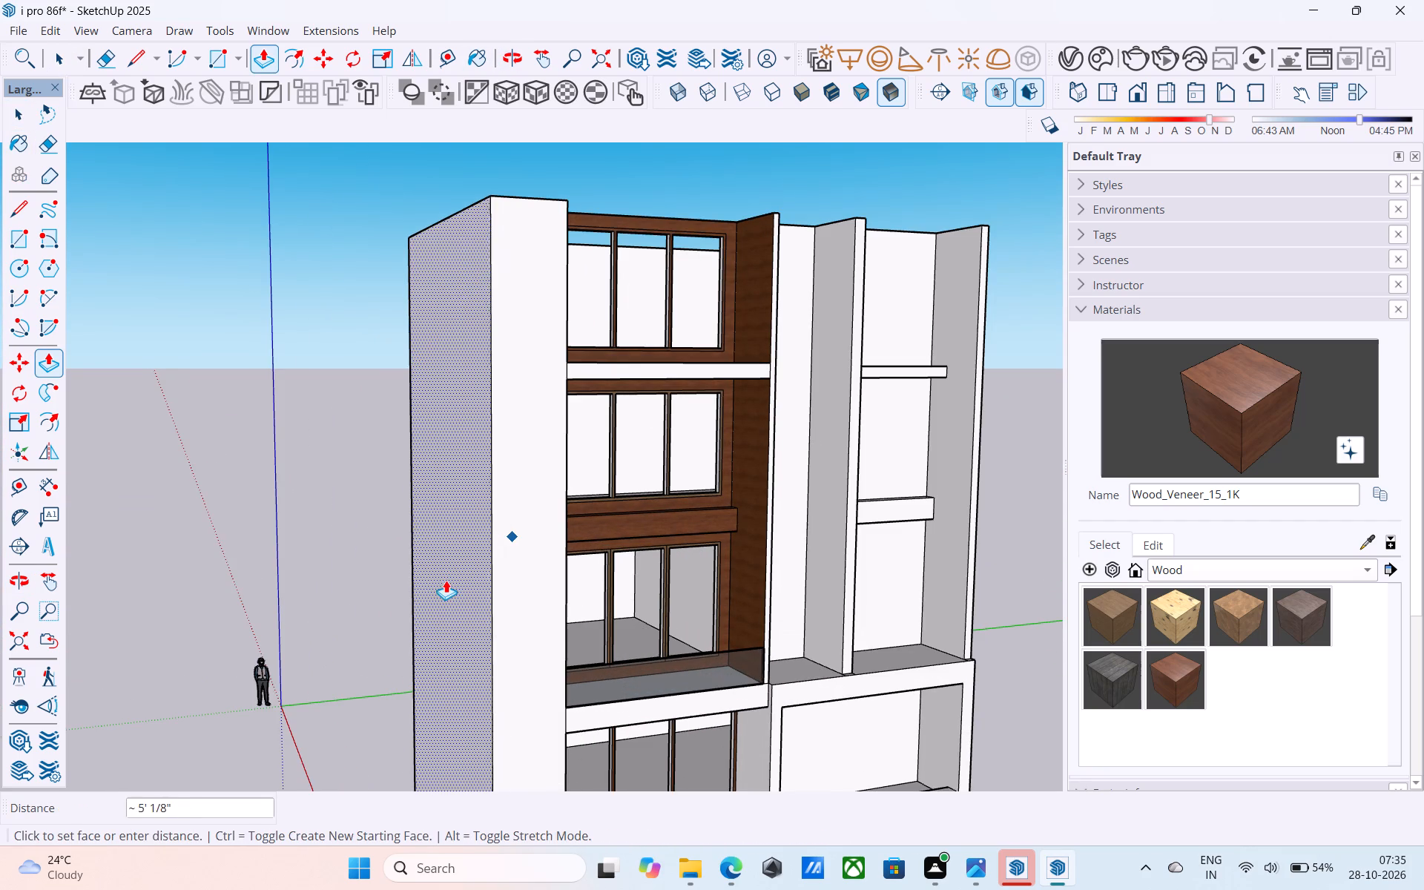
type("2'")
key("Return")
key("space")
Erase the short edge separating the thickened side wall's front face from the base strip.
middle_click_drag(501, 564, 377, 600)
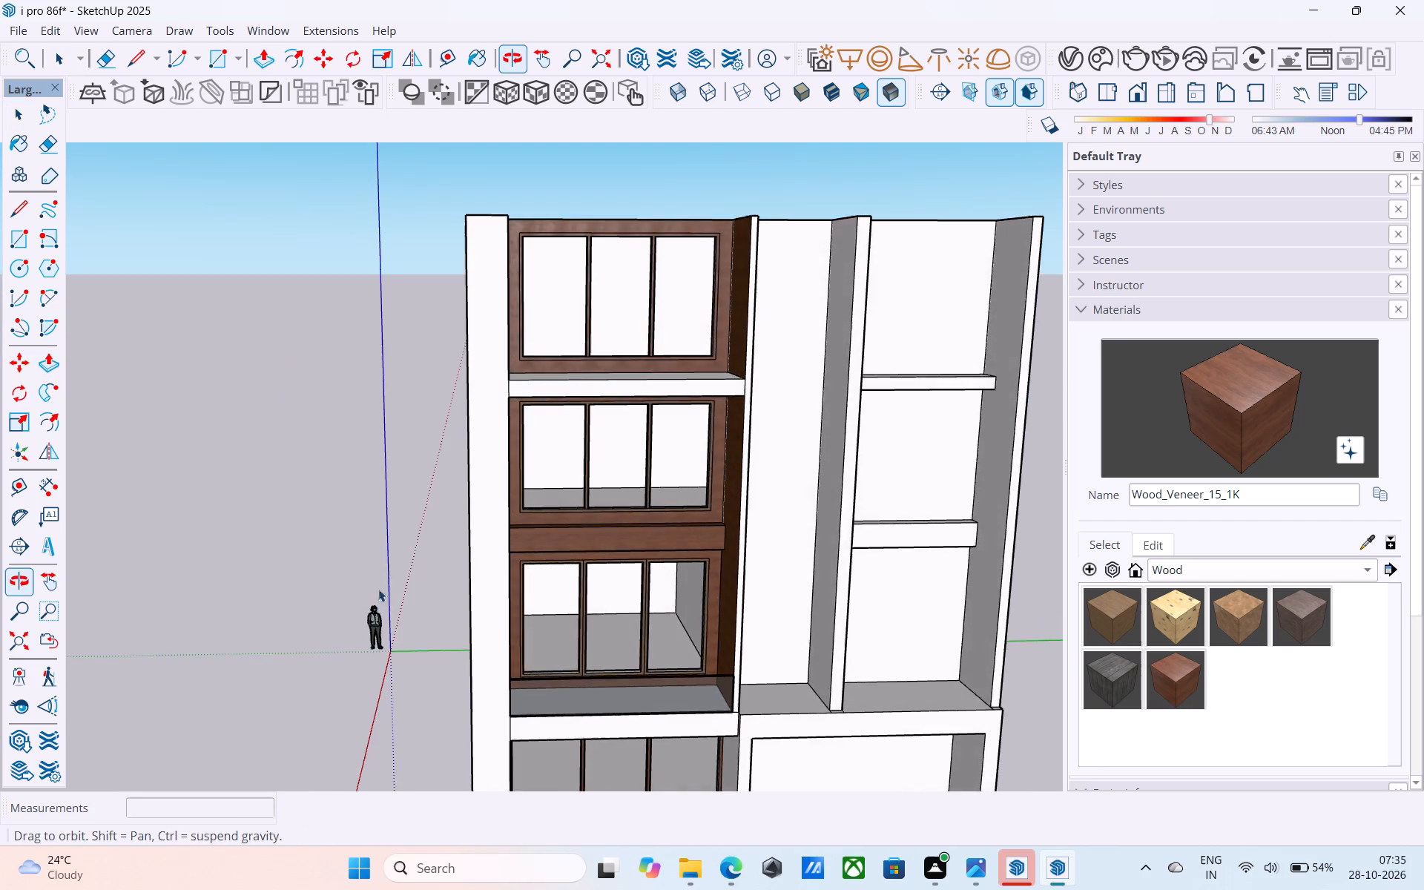
scroll(390, 566, "down", 5)
scroll(444, 536, "down", 2)
middle_click_drag(444, 536, 447, 558)
middle_click_drag(484, 699, 474, 576, "shift")
scroll(474, 576, "up", 3)
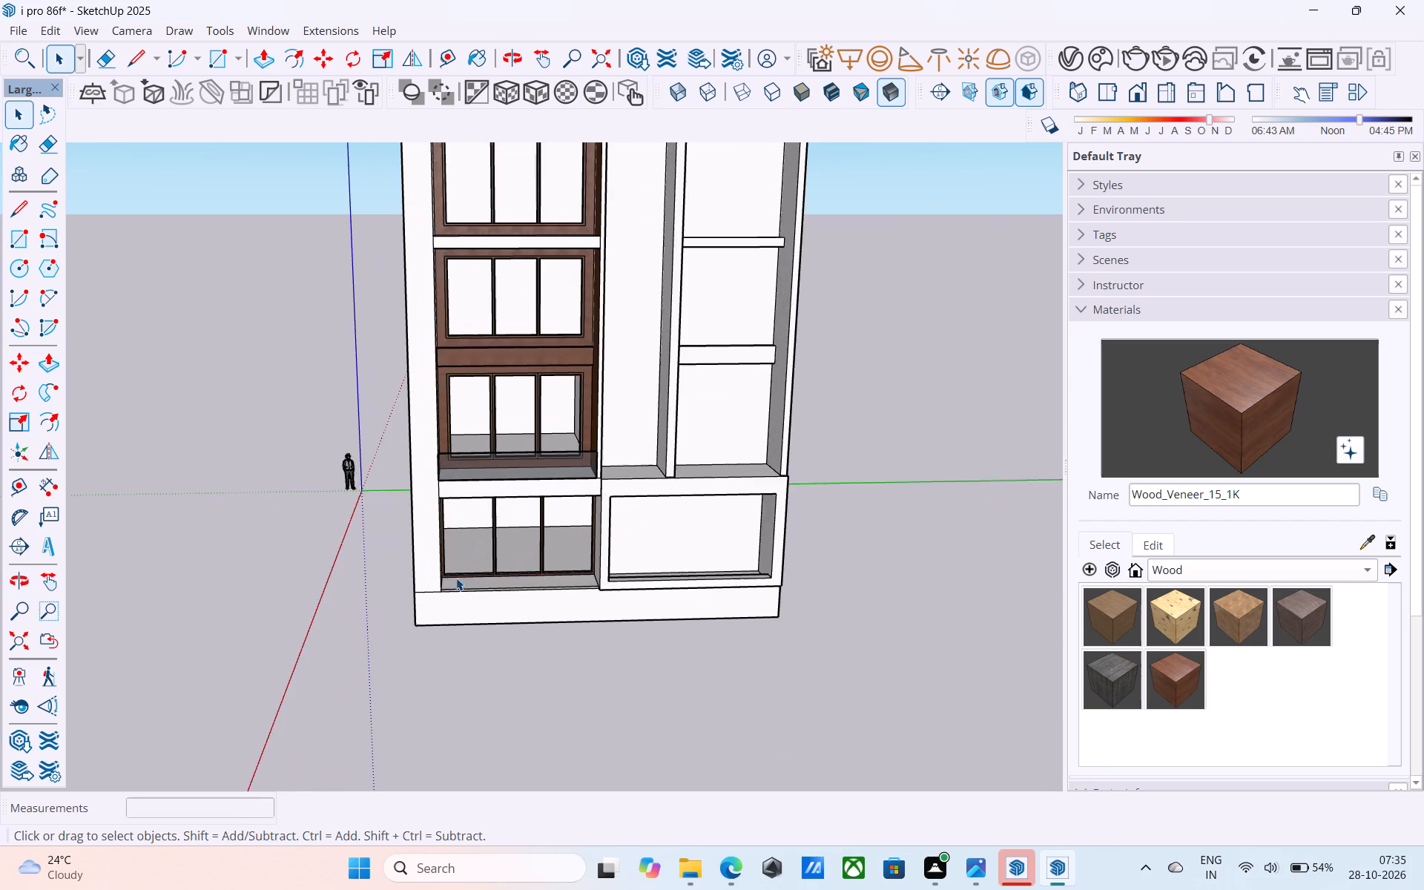
scroll(429, 590, "up", 7)
key("e")
left_click_drag(420, 590, 425, 601)
key("space")
scroll(426, 605, "down", 10)
middle_click_drag(436, 604, 448, 656, "shift")
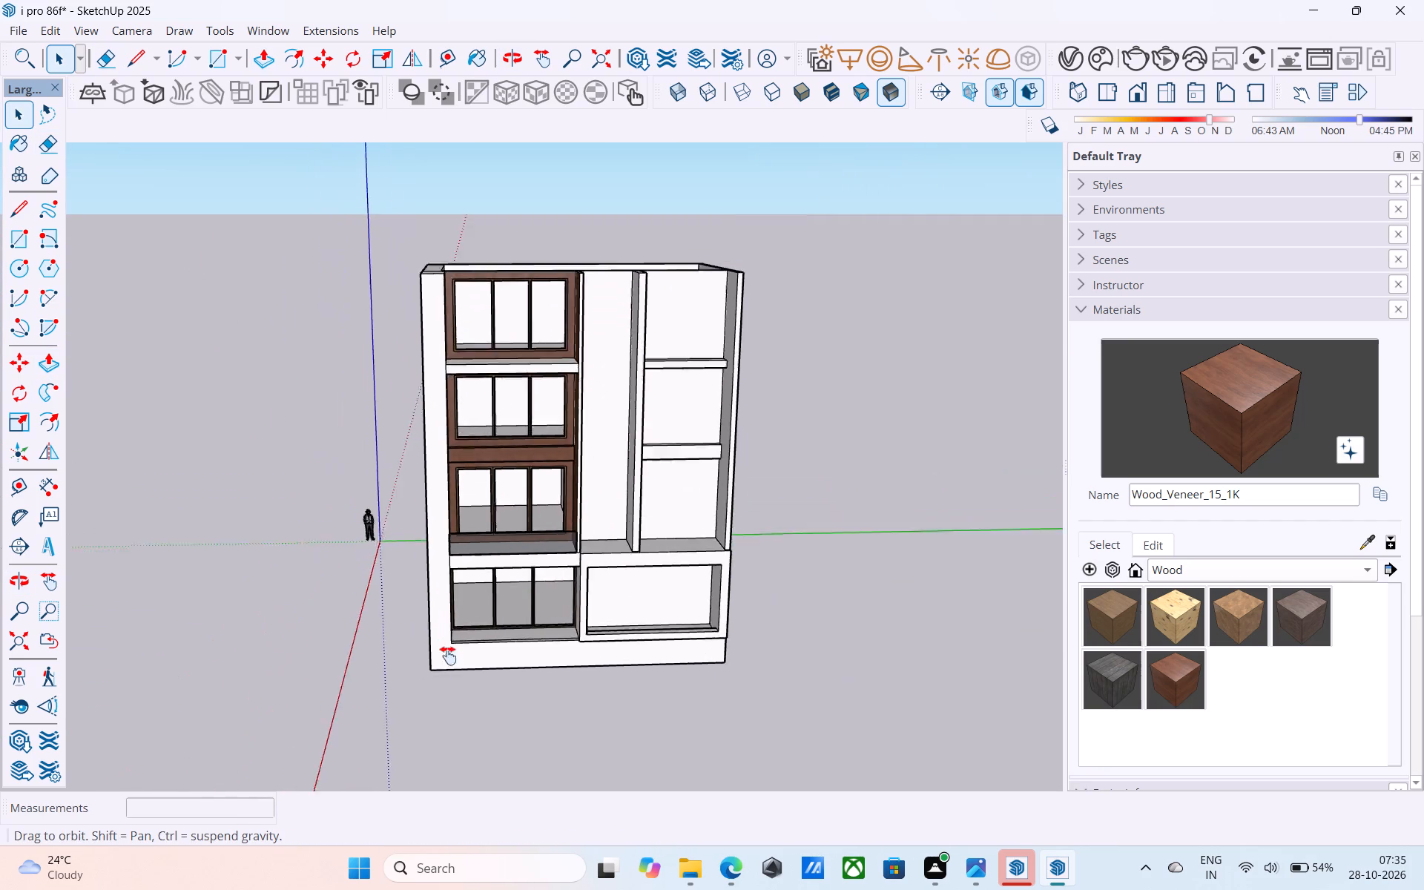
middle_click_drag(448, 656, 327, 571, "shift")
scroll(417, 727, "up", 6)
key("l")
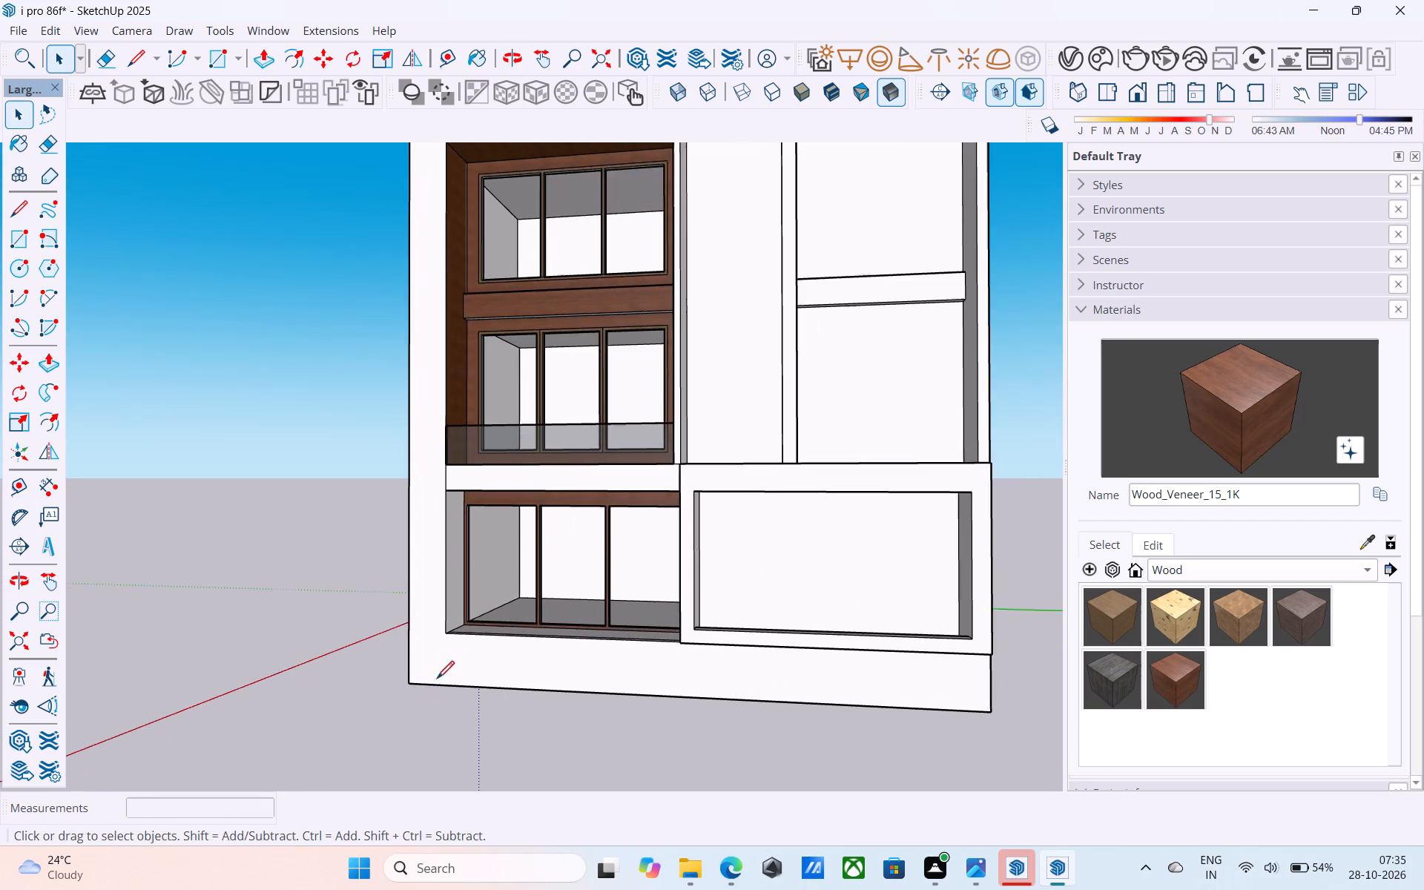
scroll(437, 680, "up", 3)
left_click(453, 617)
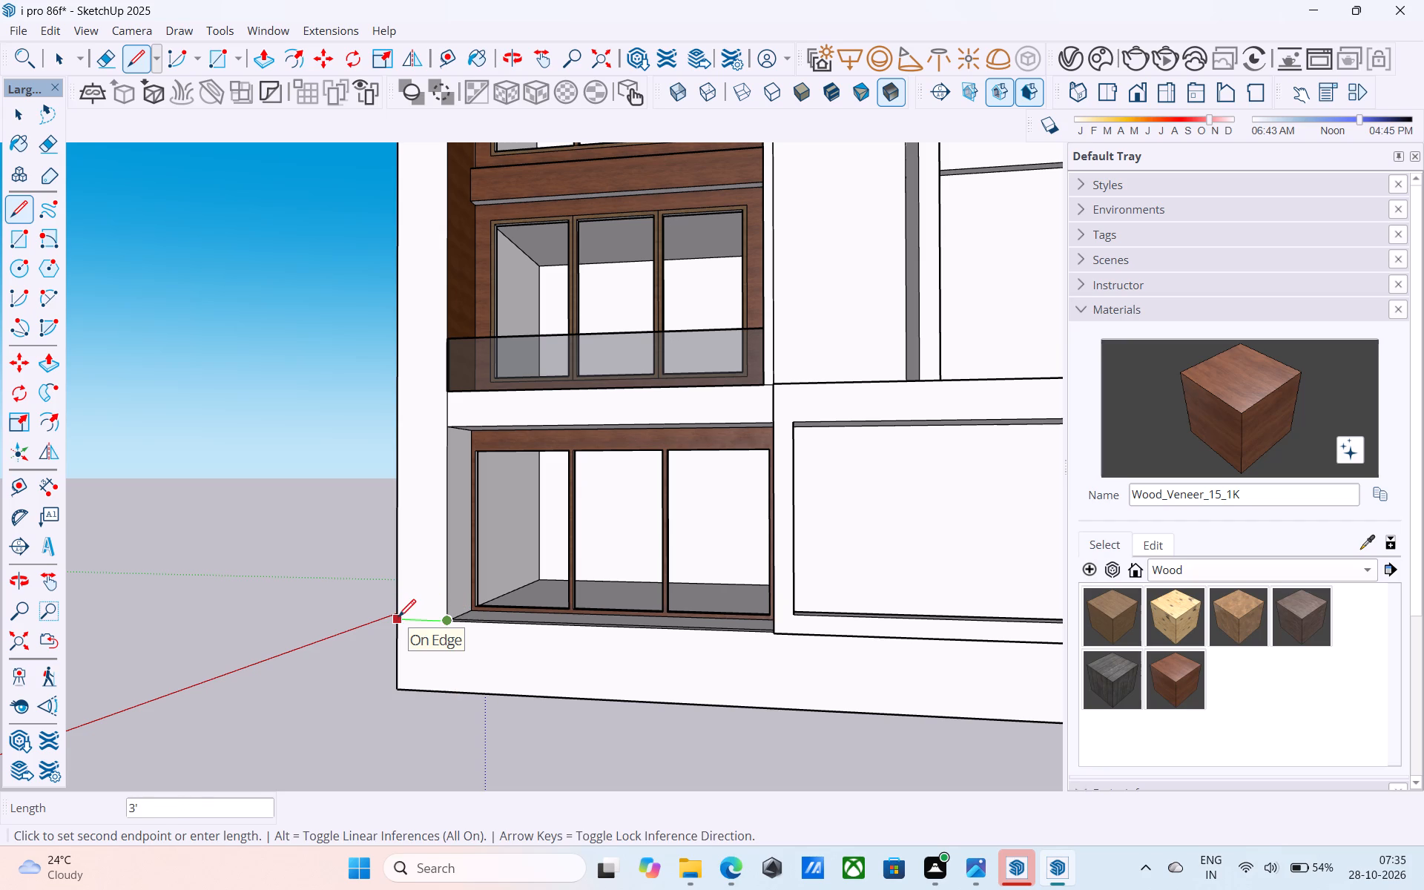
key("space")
Draw a 39' by 18' 6" rectangle across the building's open top, between the opposite inner wall corners.
scroll(407, 619, "down", 8)
middle_click_drag(407, 619, 425, 696)
scroll(431, 682, "down", 4)
middle_click_drag(434, 682, 465, 806)
middle_click_drag(515, 559, 512, 576)
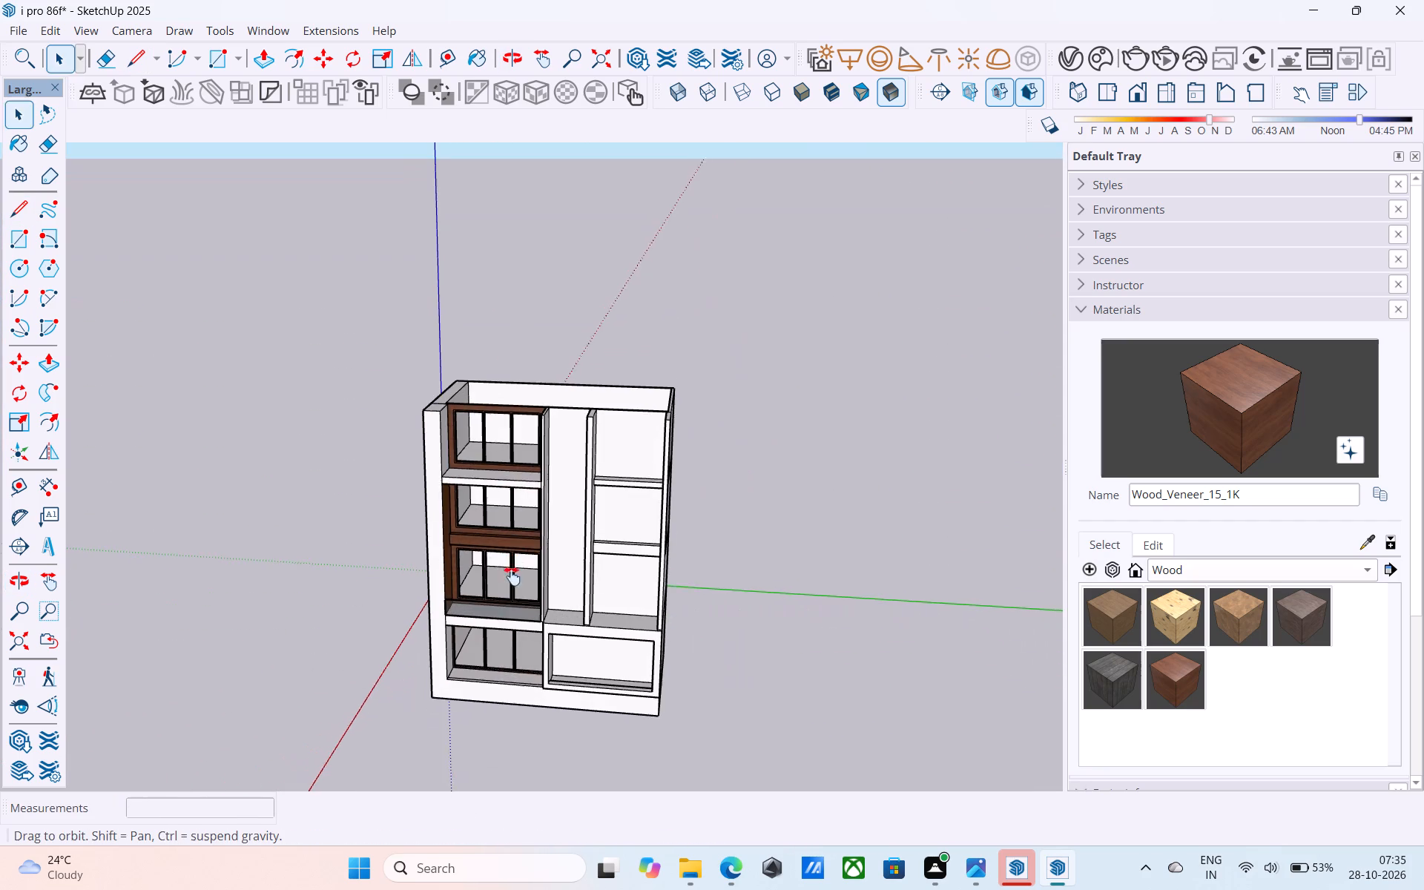
middle_click_drag(512, 576, 432, 868)
key("r")
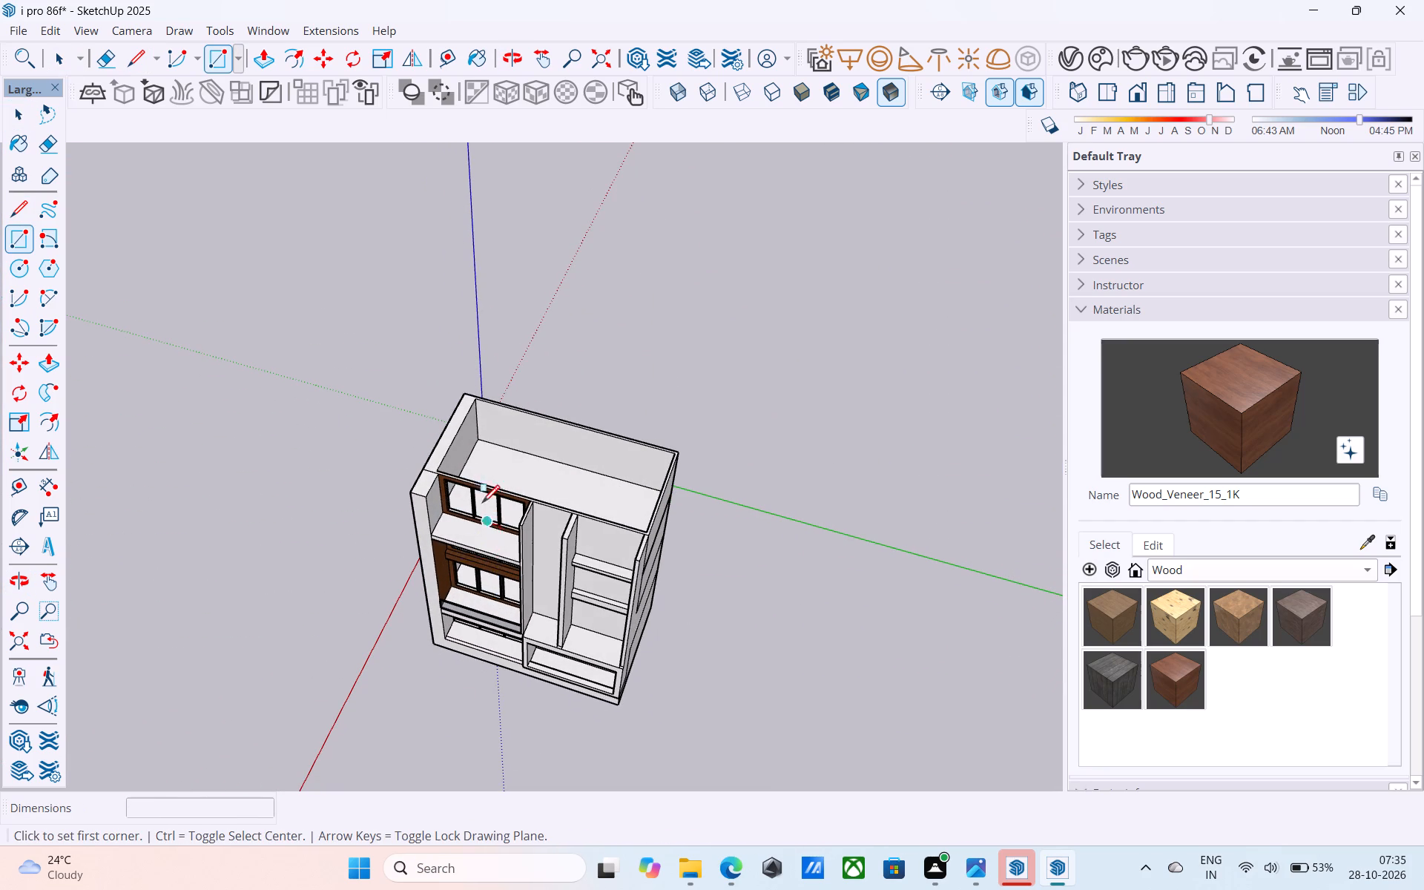
scroll(470, 385, "up", 9)
left_click(482, 412)
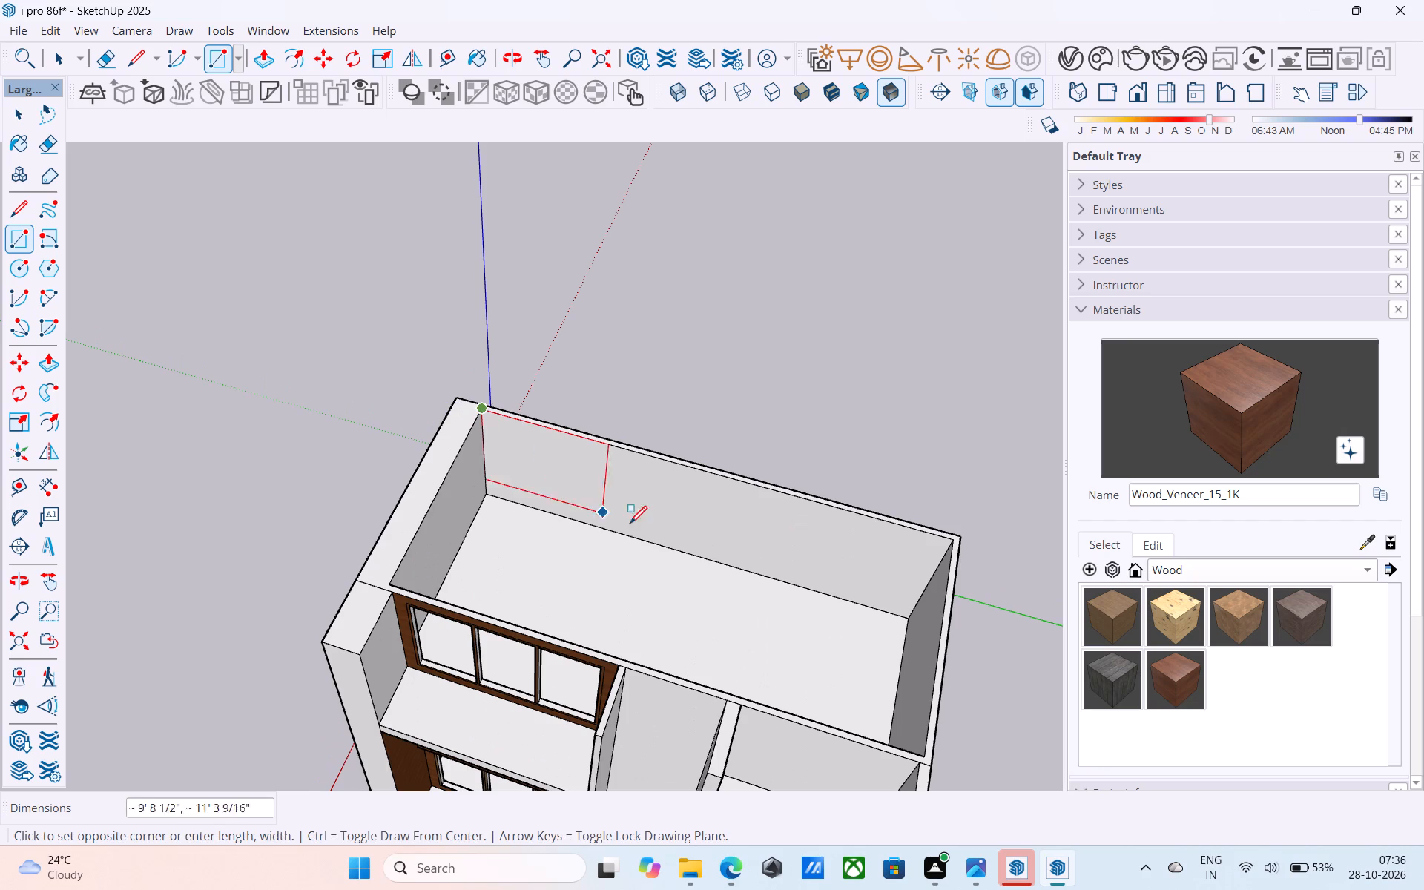
middle_click_drag(712, 569, 531, 394)
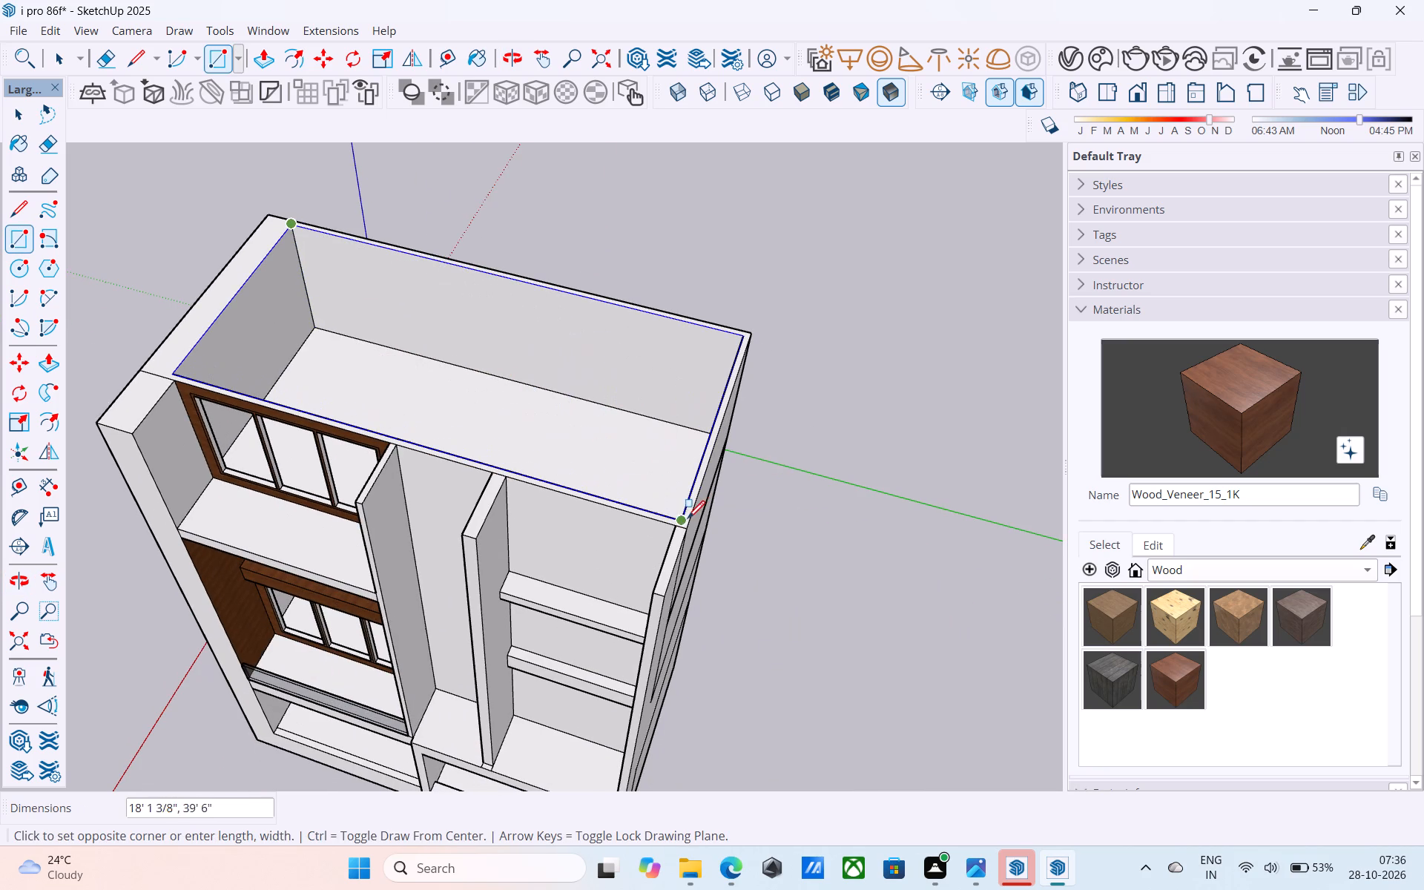
scroll(680, 521, "up", 5)
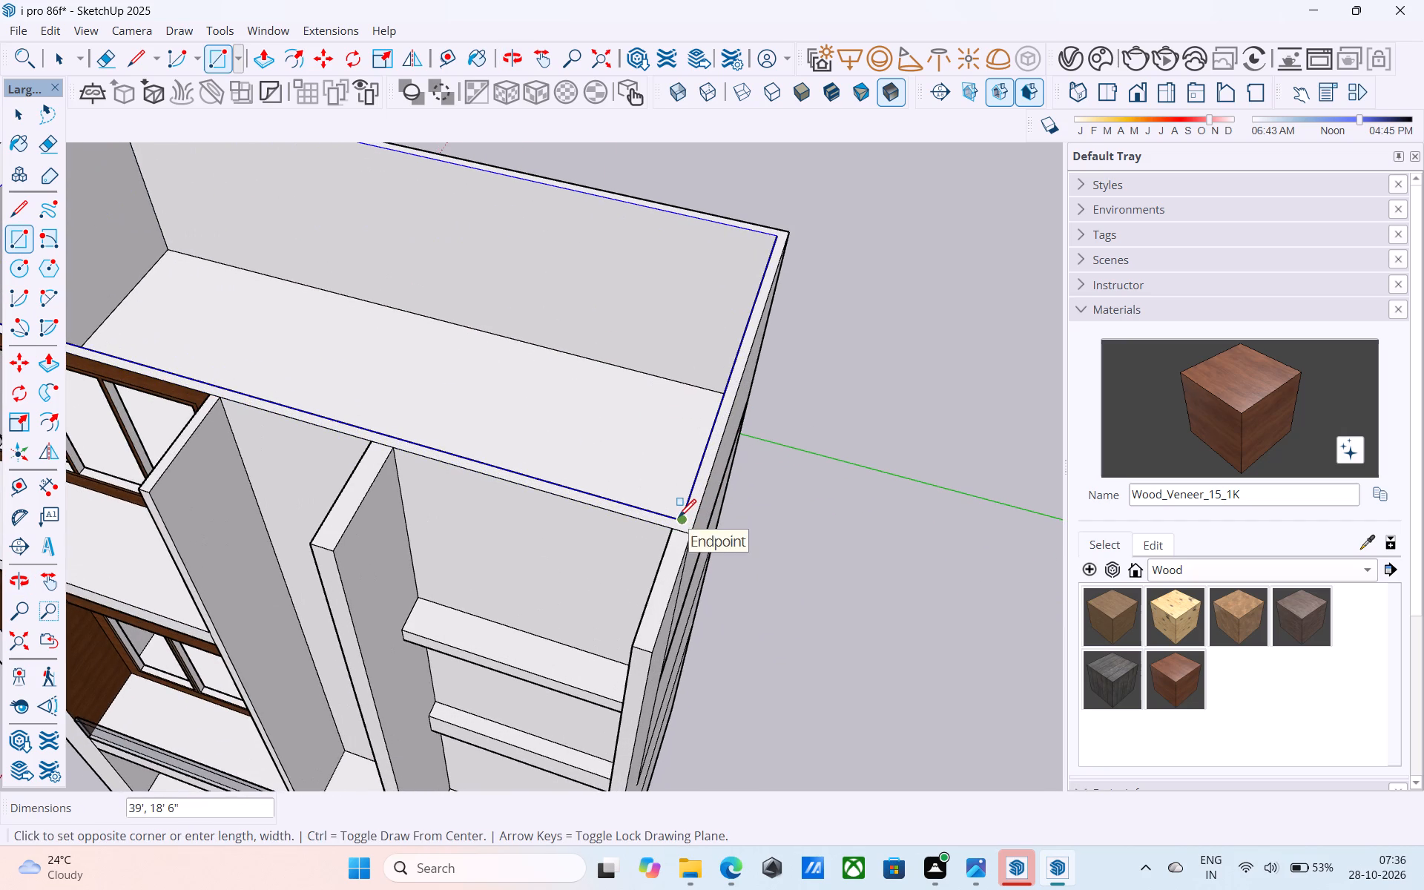
left_click(679, 518)
Reverse the new roof face so its front side points upward.
scroll(678, 518, "down", 6)
key("space")
left_click(617, 449)
right_click(617, 449)
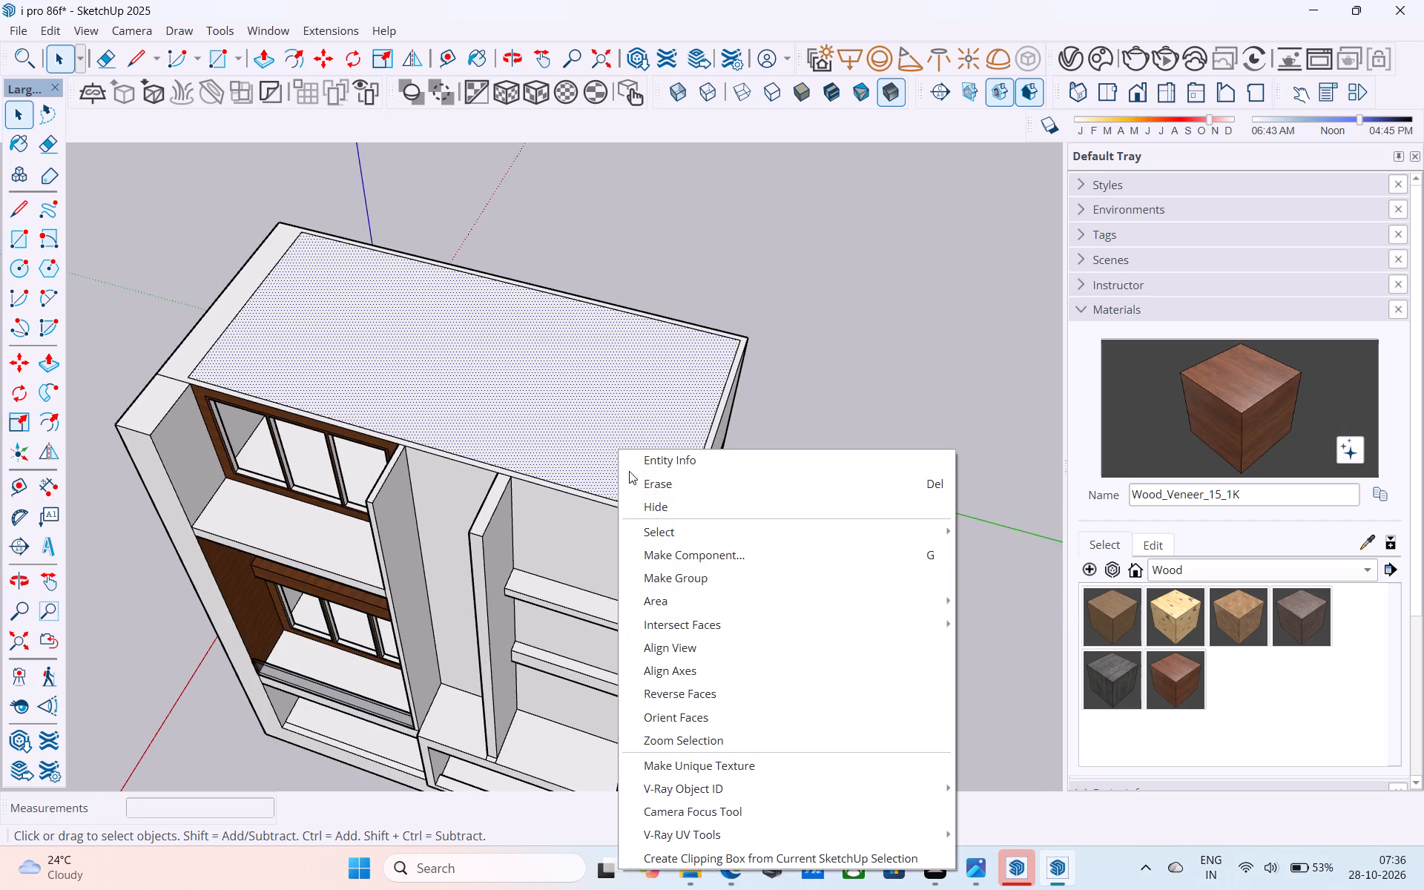
left_click(656, 704)
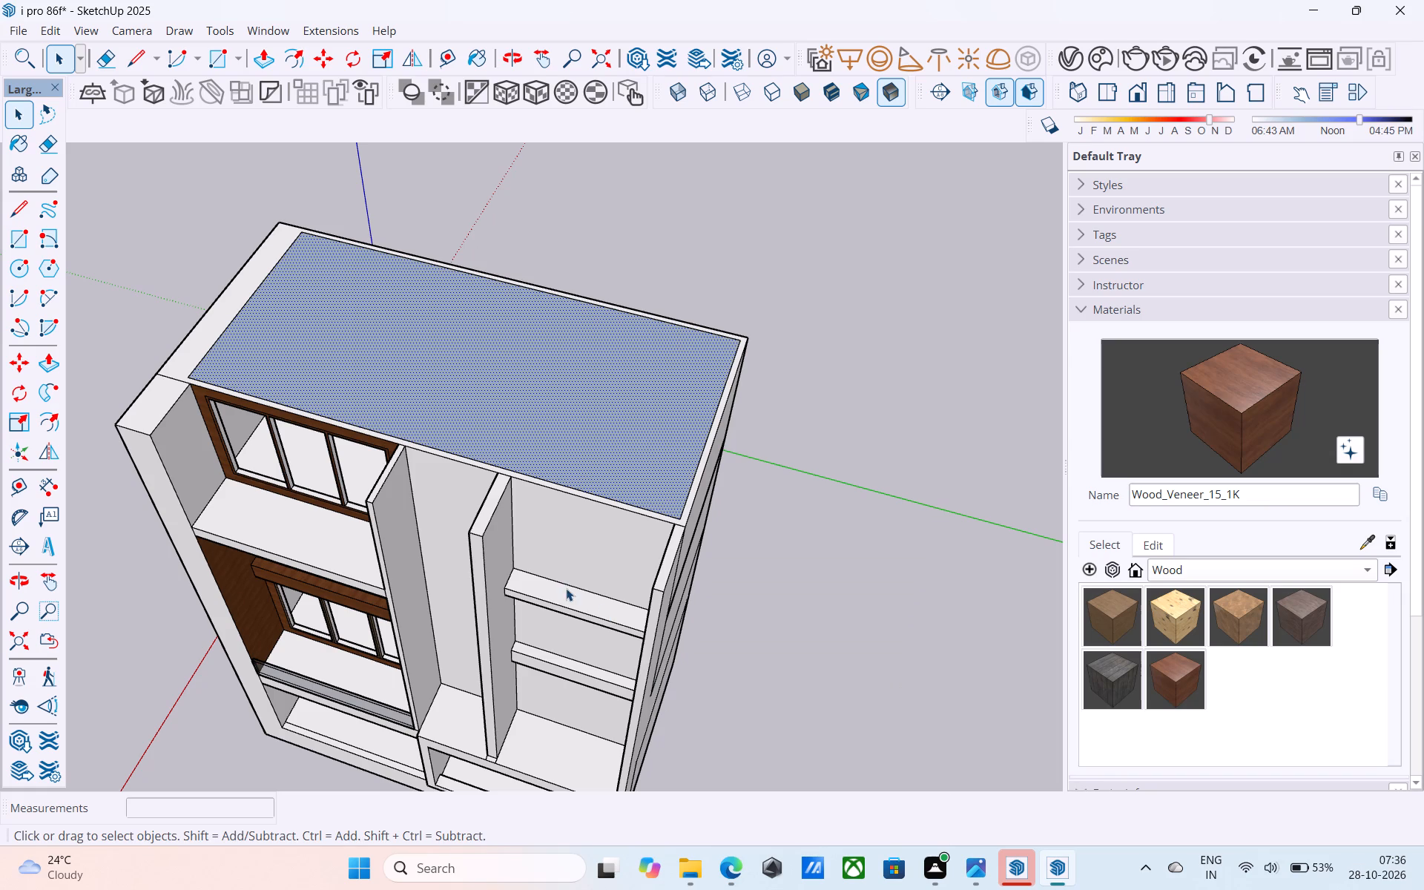
Draw a 1' vertical line up from the roof face's rear corner beside the thickened side wall.
key("l")
scroll(289, 225, "up", 4)
middle_click_drag(291, 230, 300, 368, "shift")
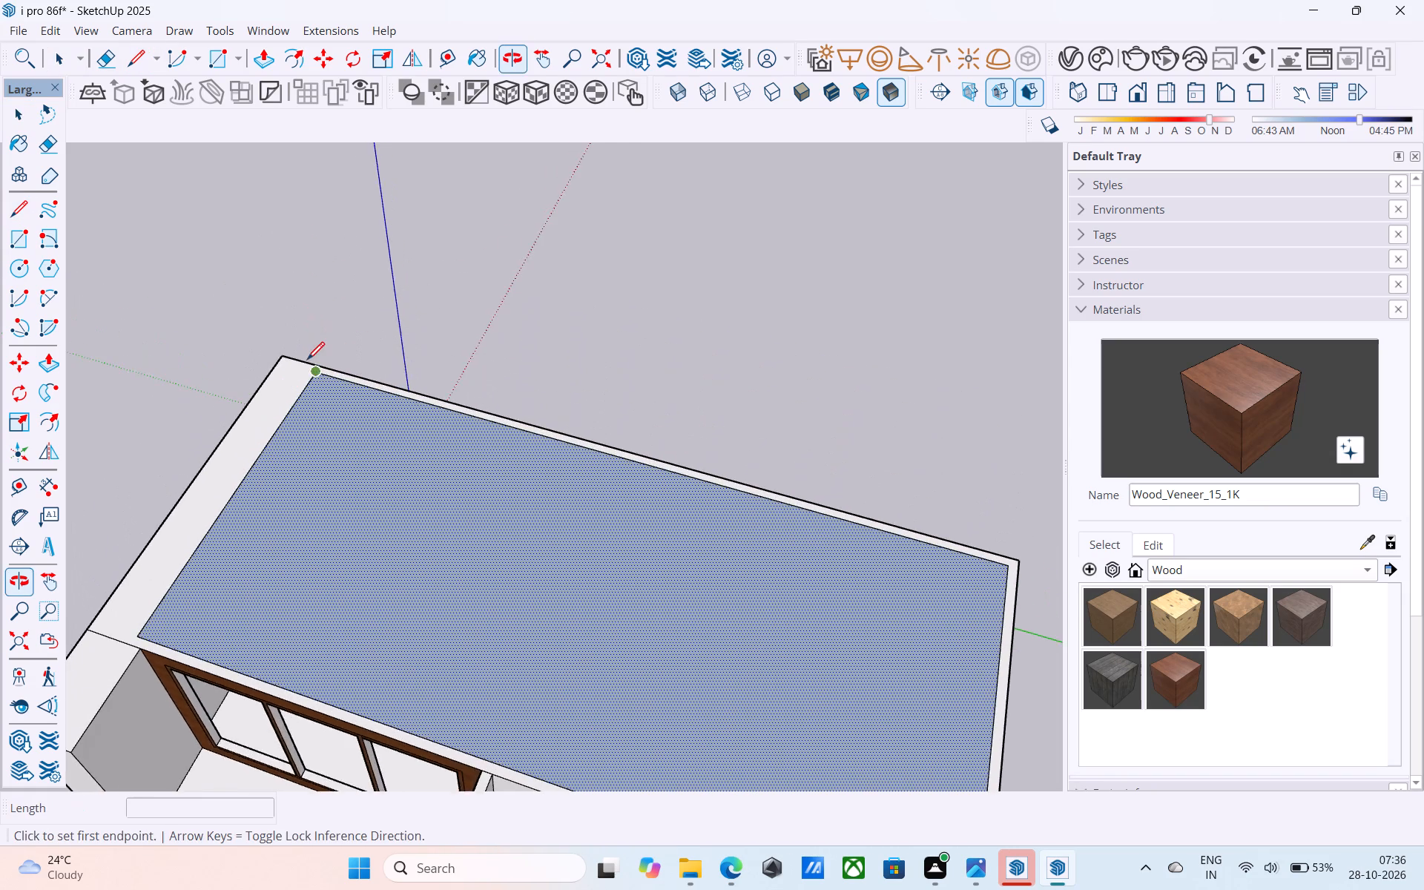
scroll(307, 361, "up", 6)
left_click(332, 398)
key("l")
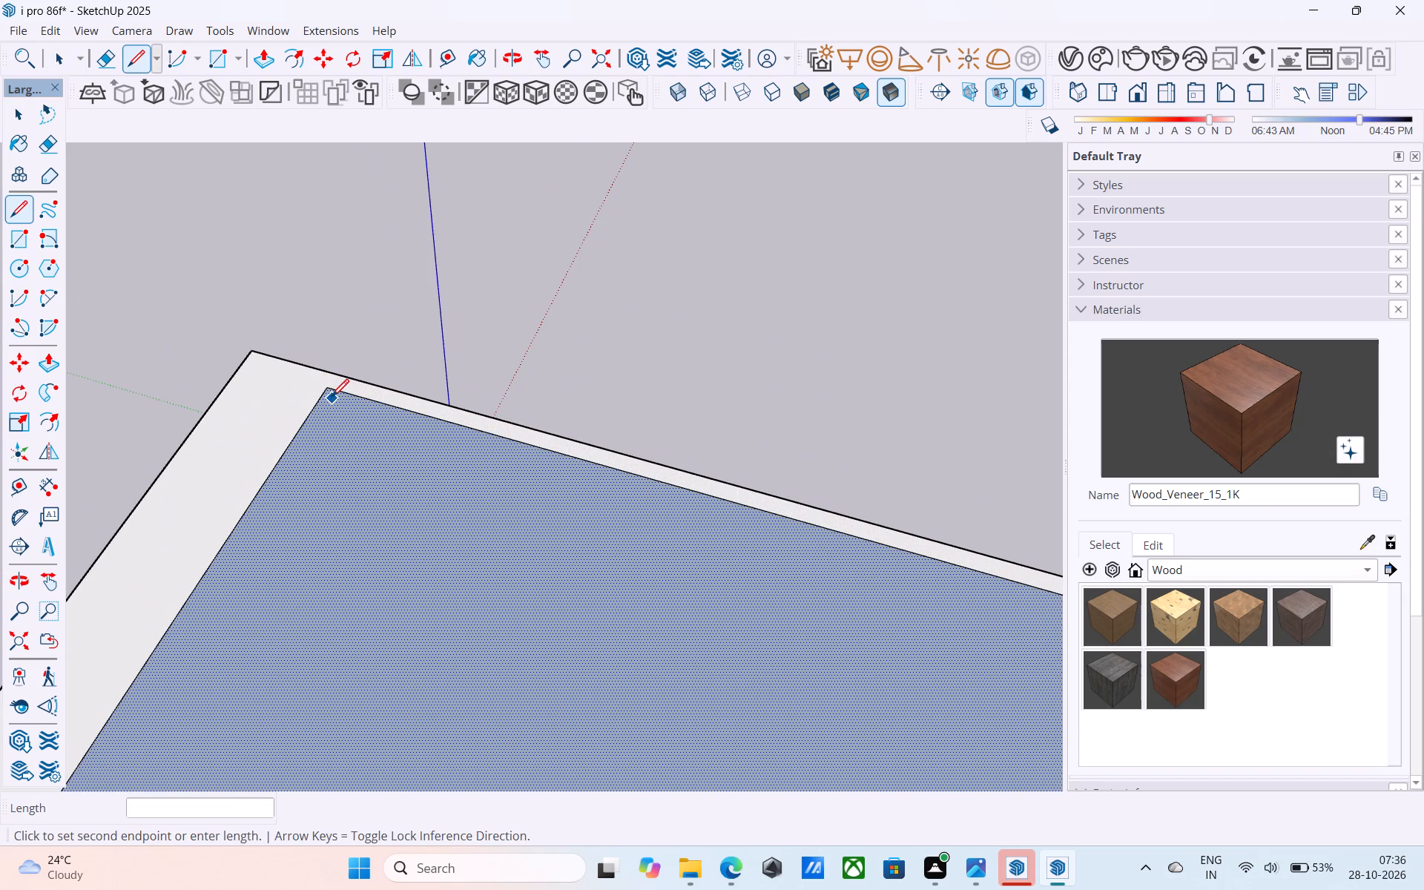
left_click(331, 393)
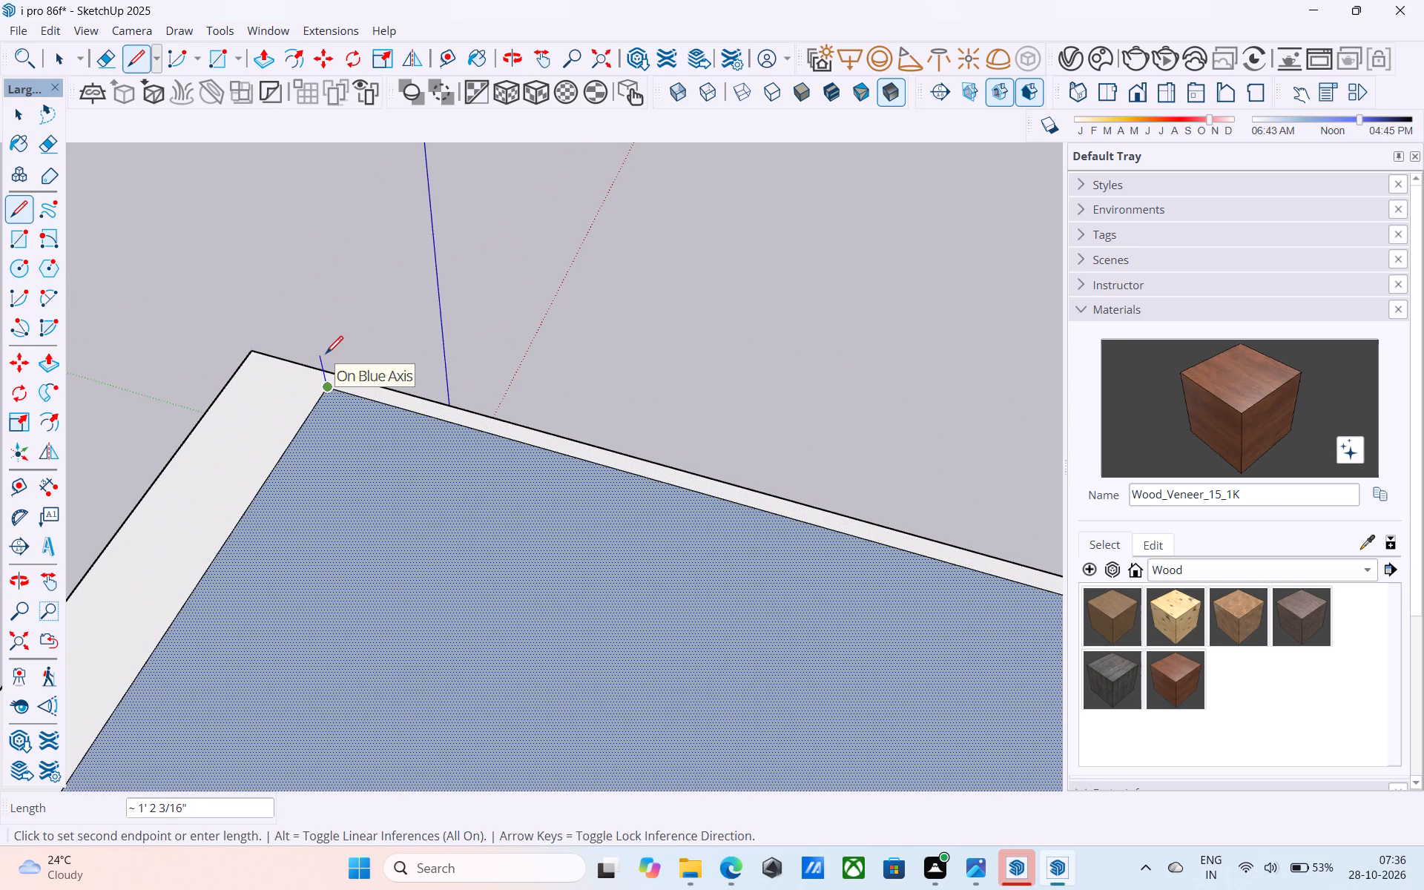
type("1'")
key("Return")
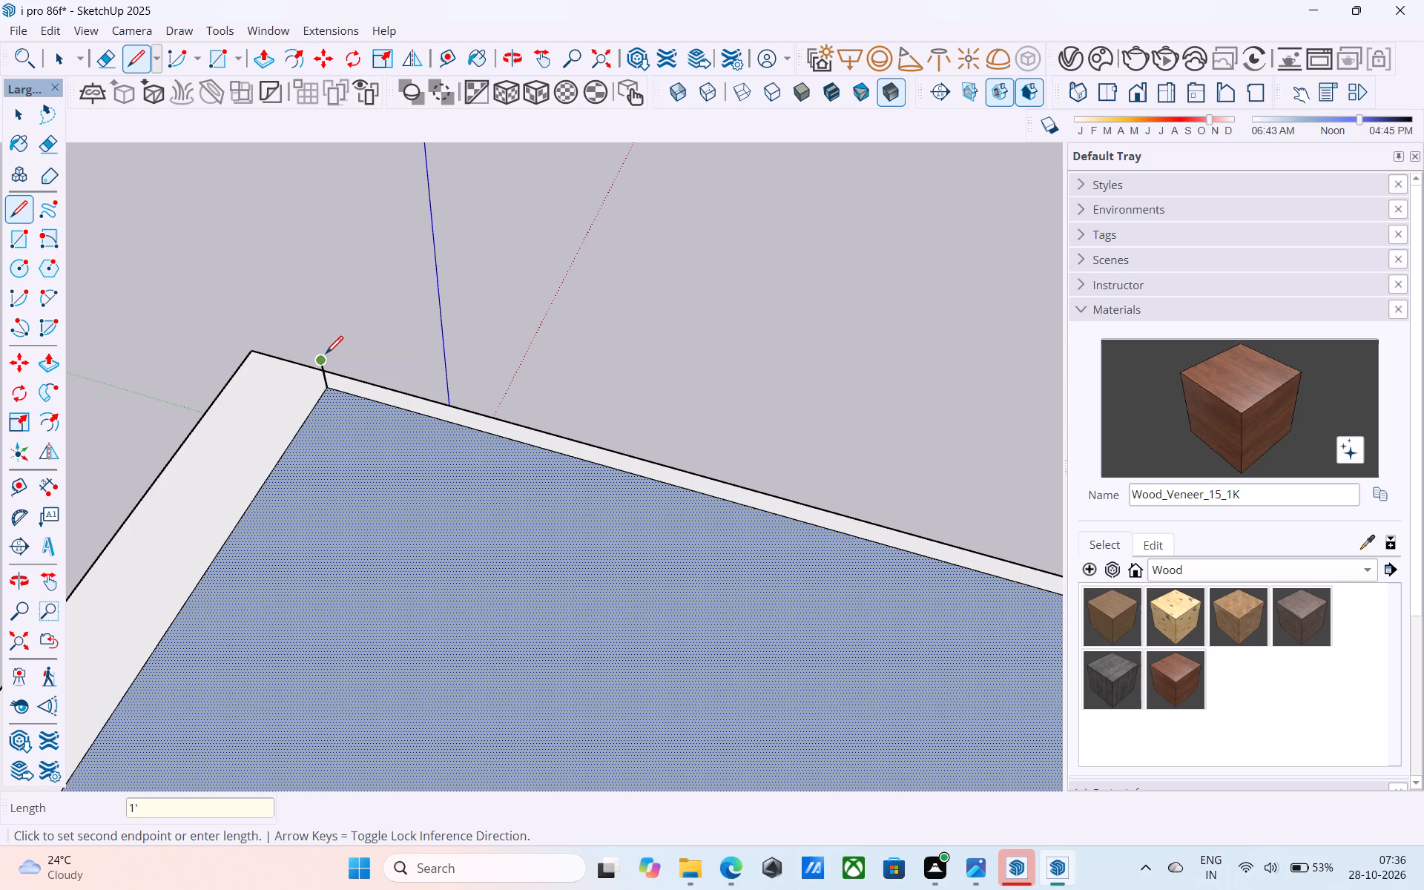
Draw a 1' vertical line up from the diagonally opposite front corner of the roof face.
scroll(327, 360, "down", 14)
middle_click_drag(601, 633, 548, 614)
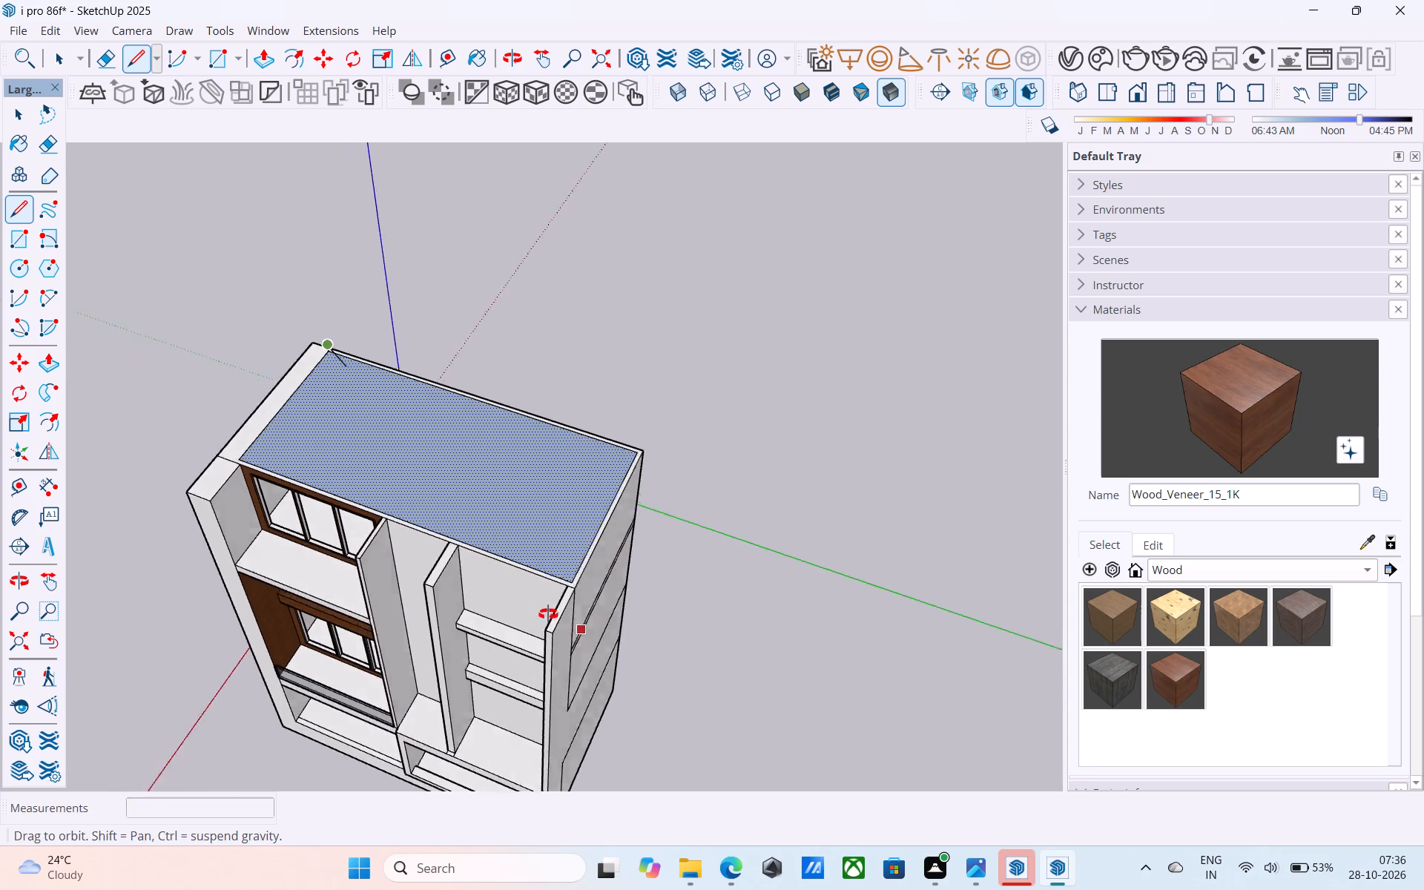
middle_click_drag(548, 614, 512, 598)
key("l")
scroll(563, 594, "up", 12)
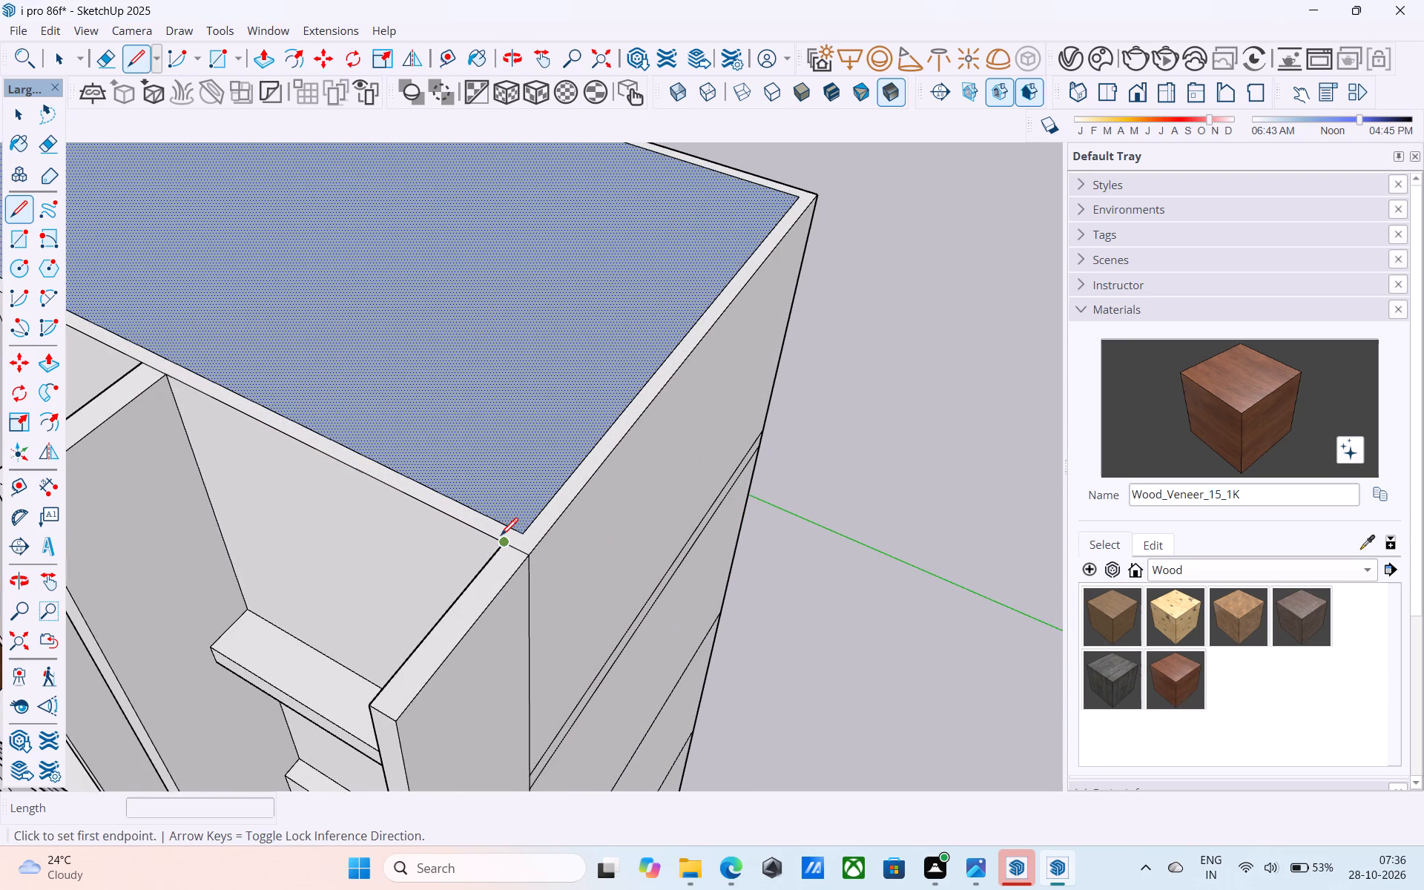
left_click(515, 533)
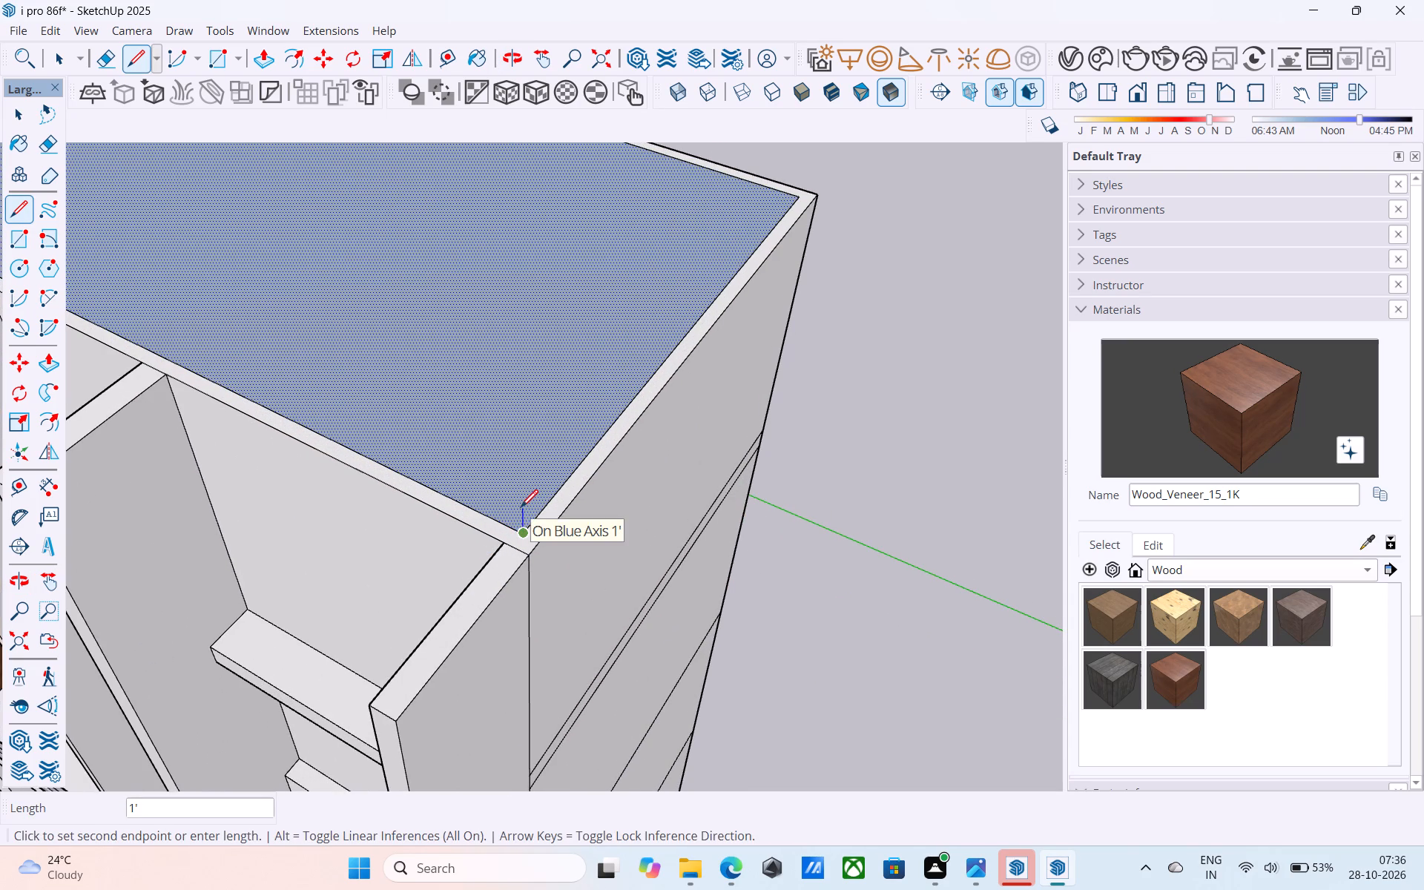
left_click(521, 509)
Draw an 18' 6" by 39' rectangle between the tops of the two vertical lines, above the roof face.
scroll(521, 509, "down", 4)
middle_click_drag(520, 511, 540, 661, "shift")
key("r")
scroll(535, 624, "down", 1)
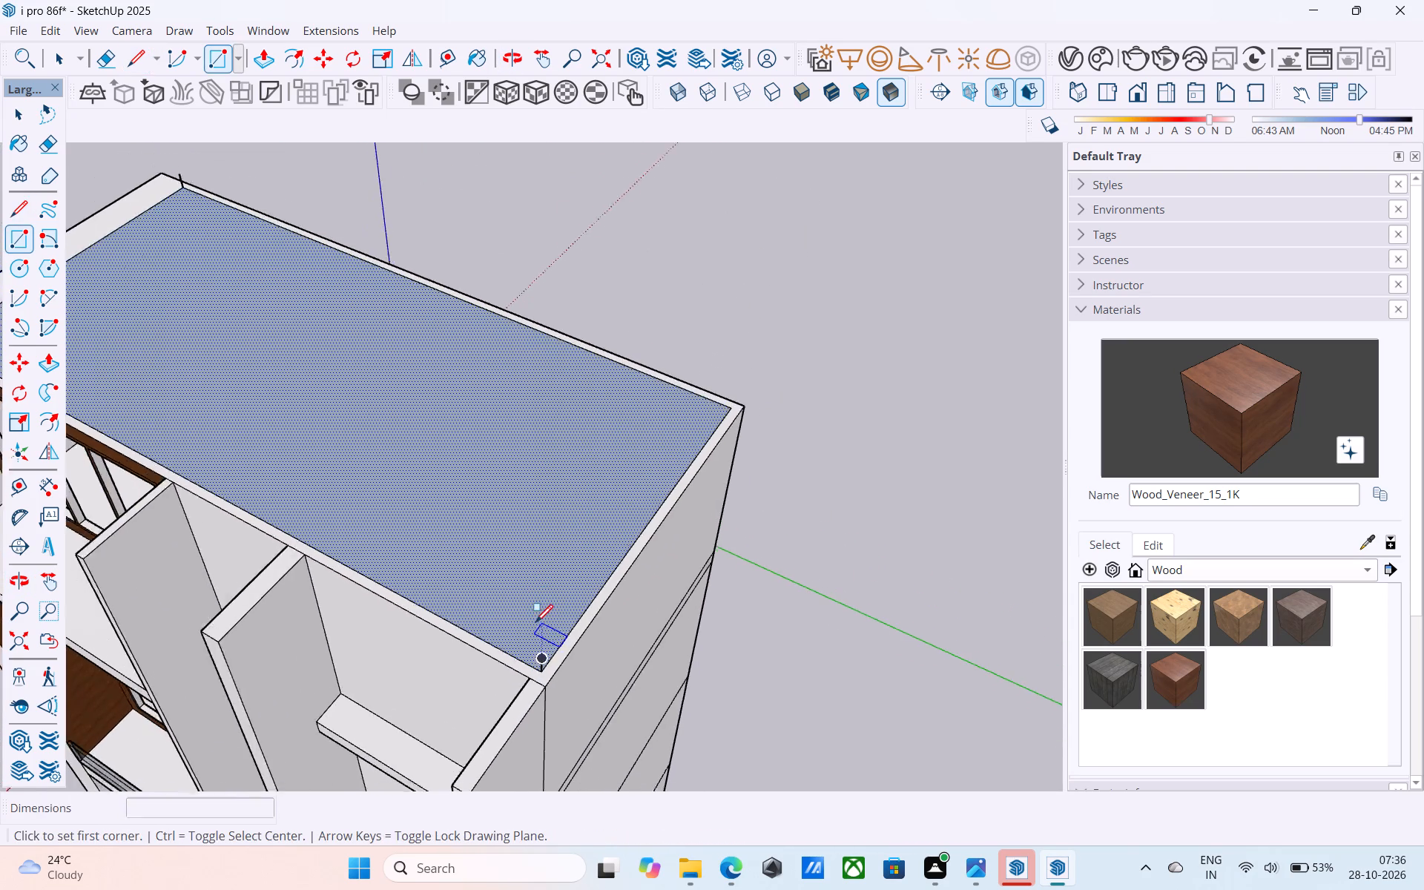
scroll(535, 624, "down", 3)
scroll(415, 456, "down", 2)
middle_click_drag(414, 457, 509, 497, "shift")
scroll(357, 338, "up", 13)
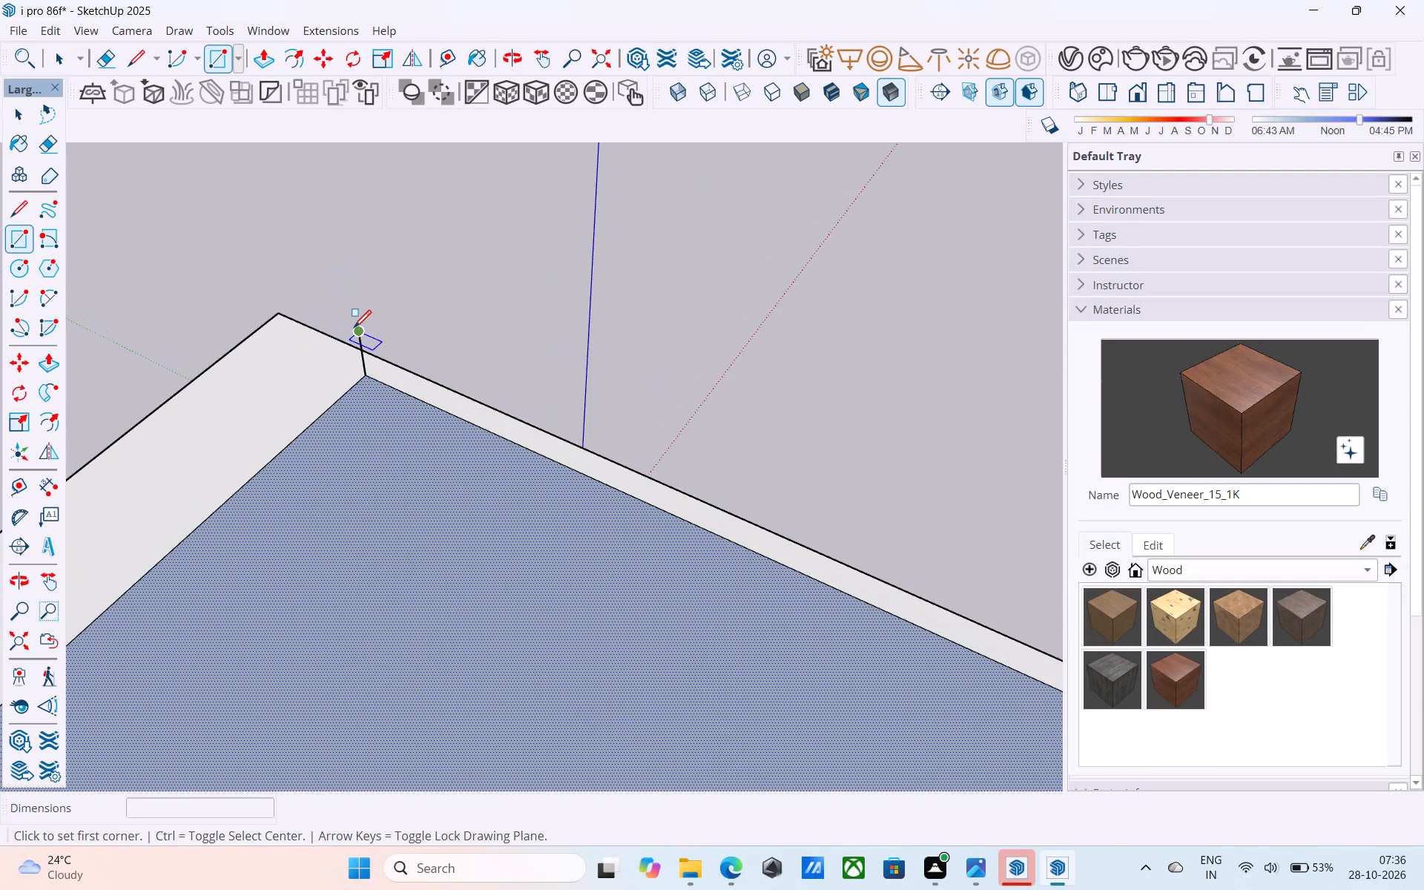
left_click(356, 330)
scroll(352, 307, "down", 10)
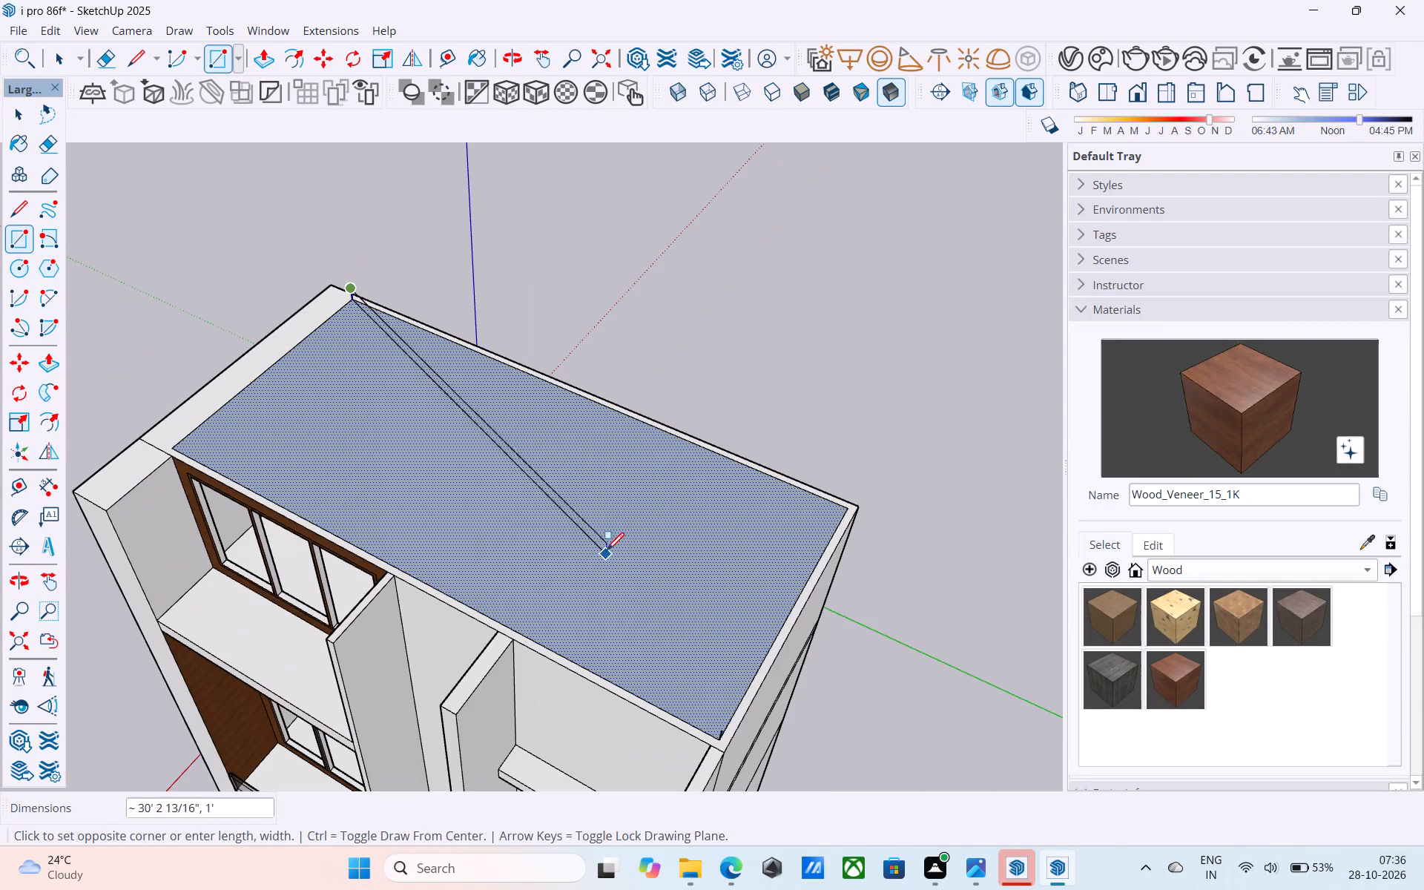
middle_click_drag(713, 645, 547, 423)
scroll(535, 439, "up", 6)
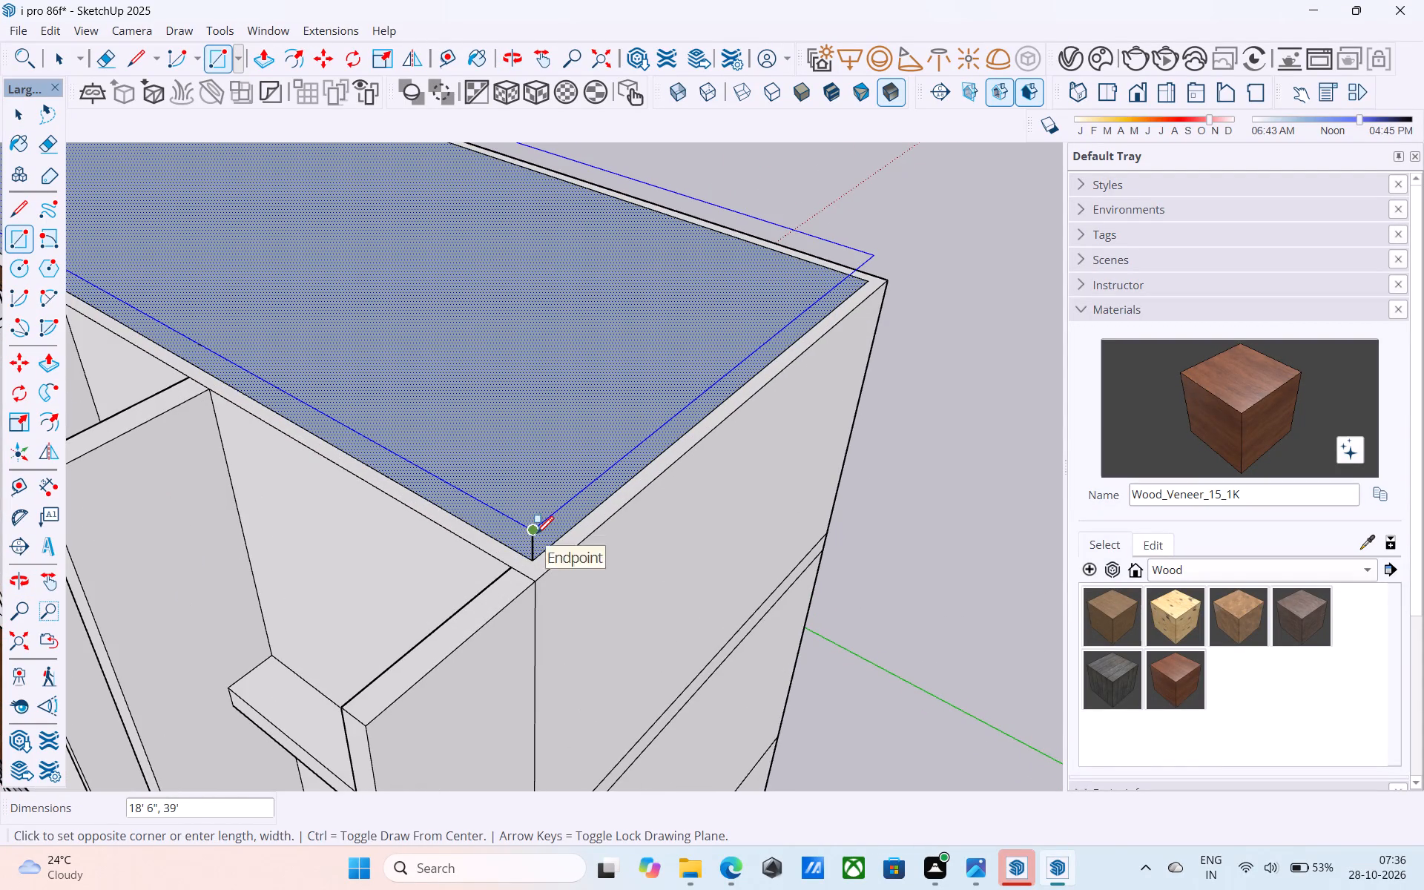
left_click(536, 535)
Draw a vertical edge joining the two roof faces at the front corner beside the thickened side wall.
scroll(590, 537, "down", 4)
middle_click_drag(598, 535, 1143, 470)
middle_click_drag(439, 572, 574, 515, "shift")
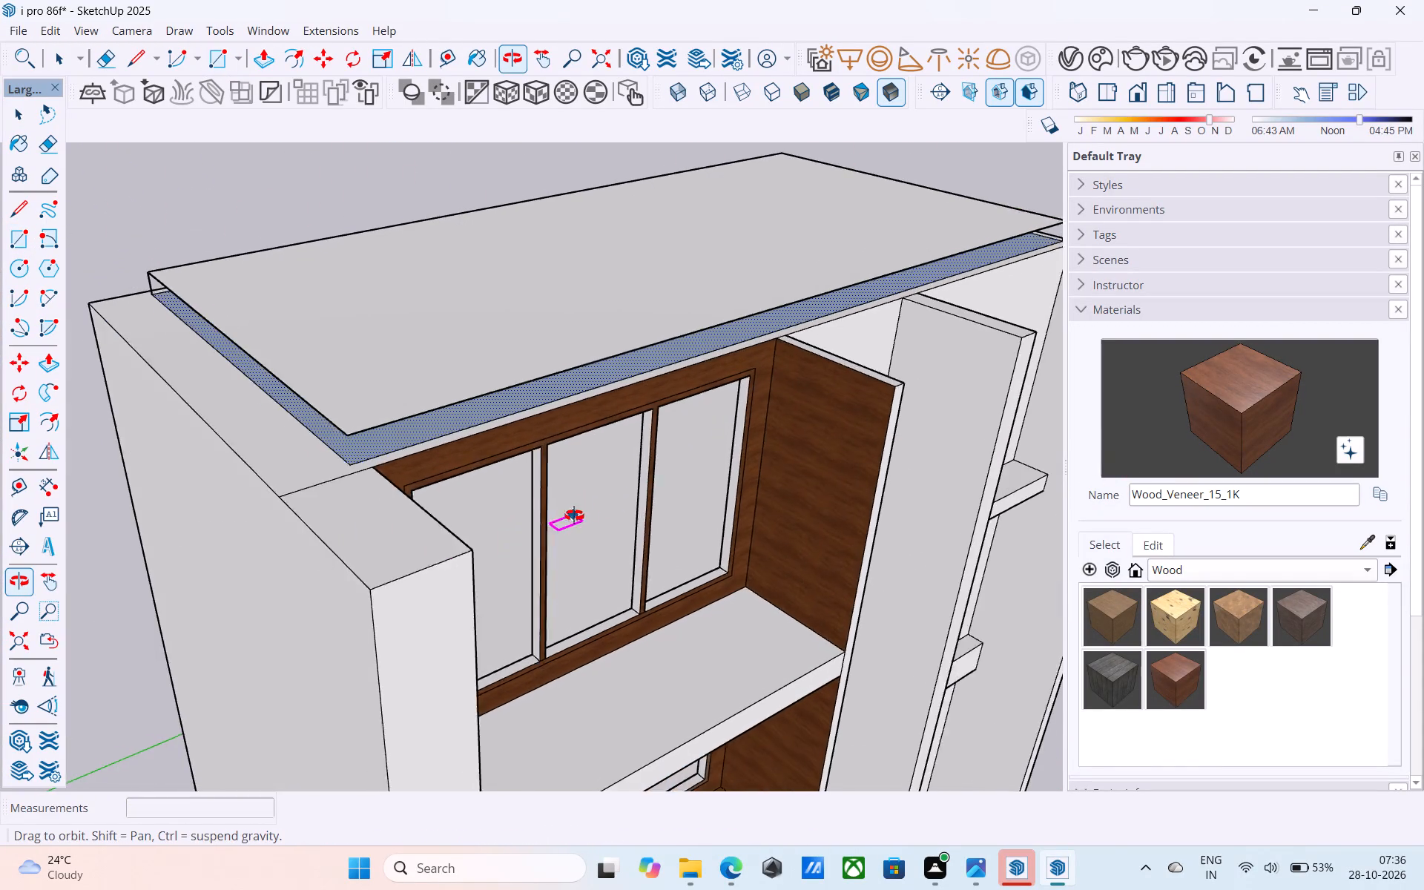
middle_click_drag(574, 515, 637, 547, "shift")
key("space")
key("l")
scroll(470, 528, "up", 6)
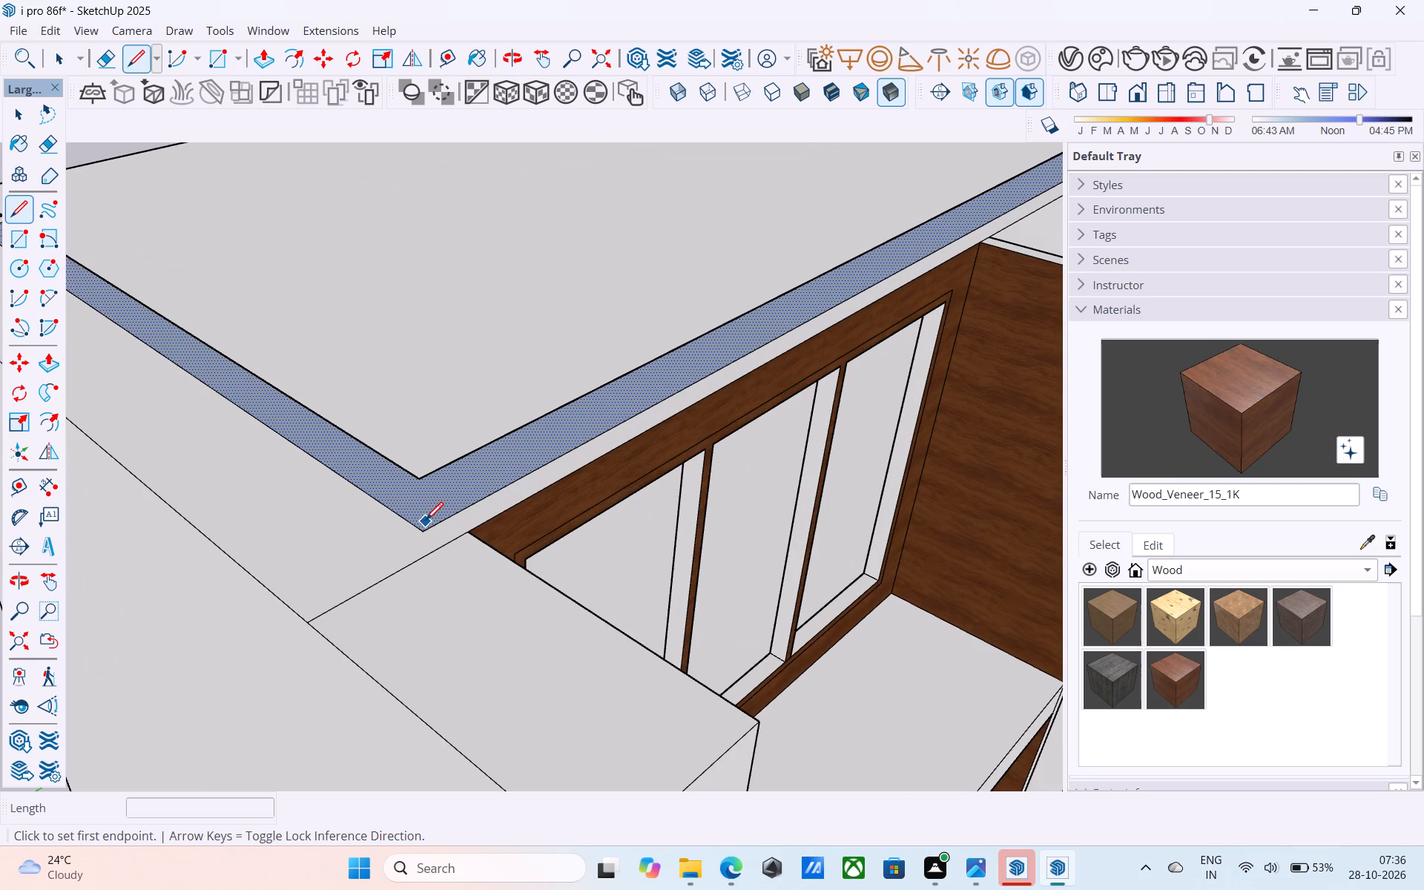
left_click(426, 521)
key("l")
left_click(419, 531)
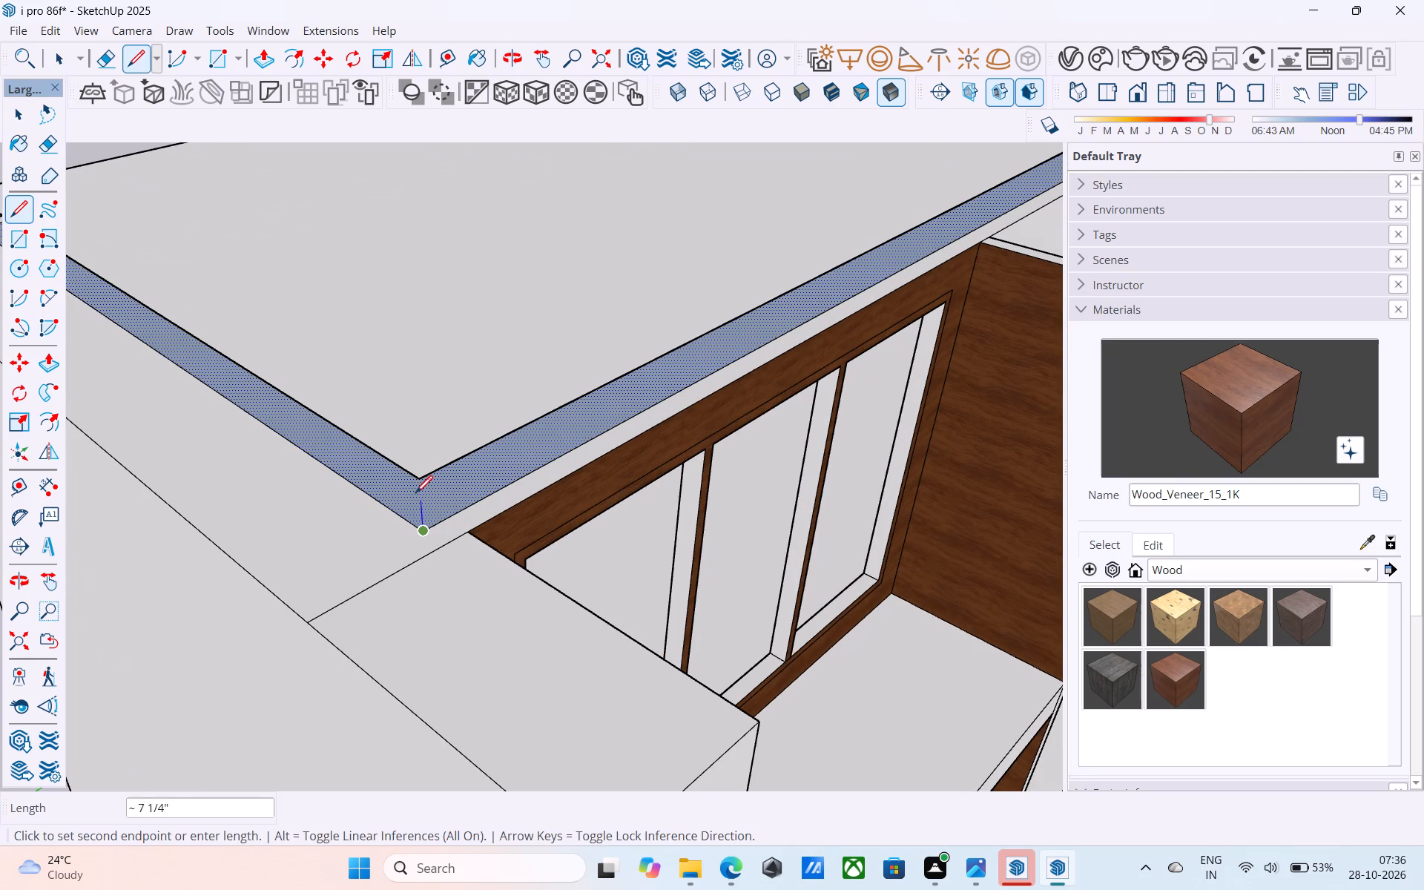
left_click(415, 483)
Reverse the two slab side faces meeting at the front corner beside the thickened wall.
key("space")
left_click(406, 488)
right_click(406, 488)
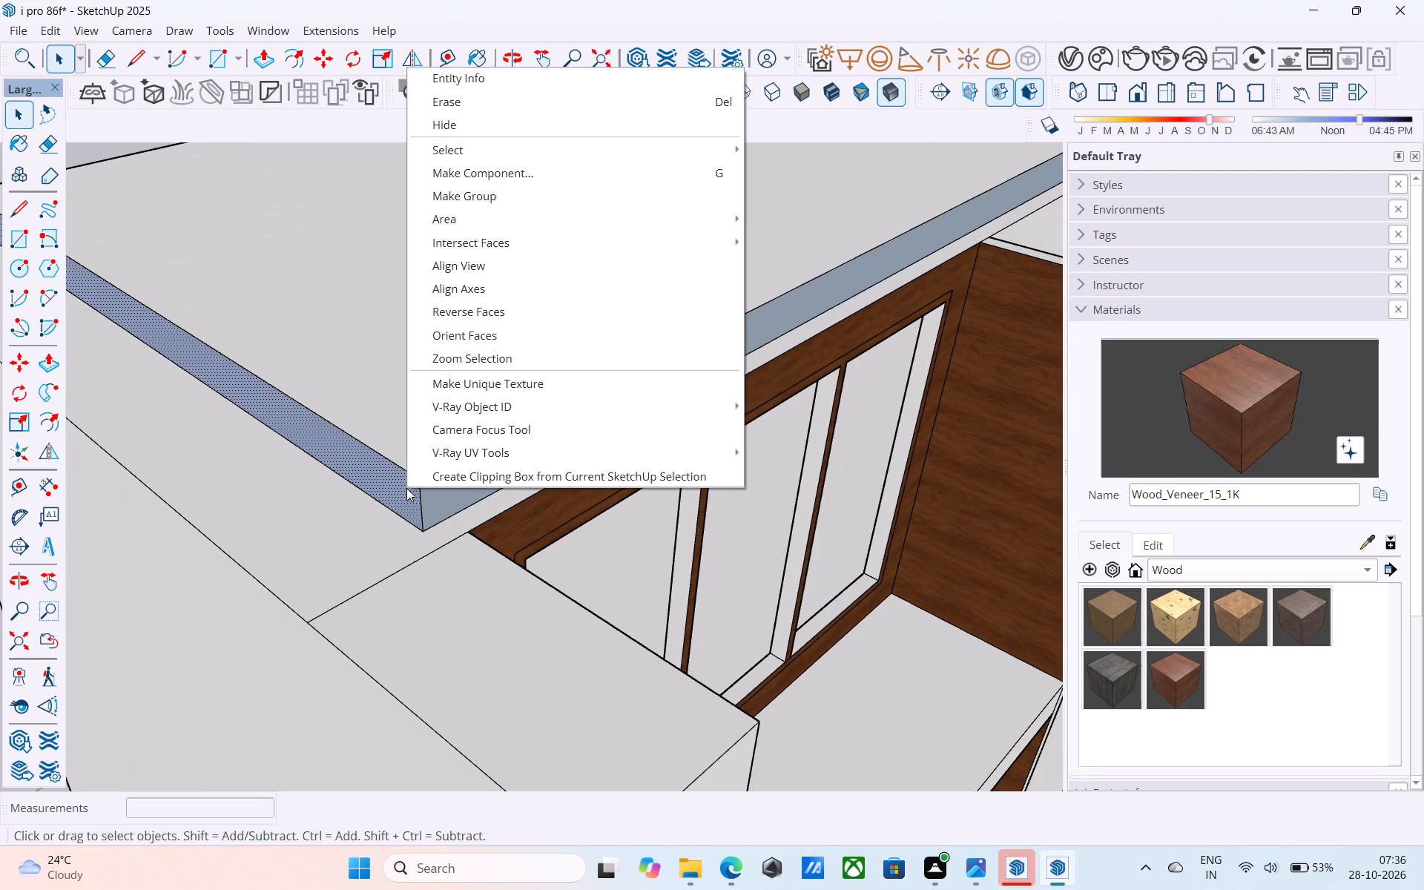
left_click(453, 310)
left_click(443, 503)
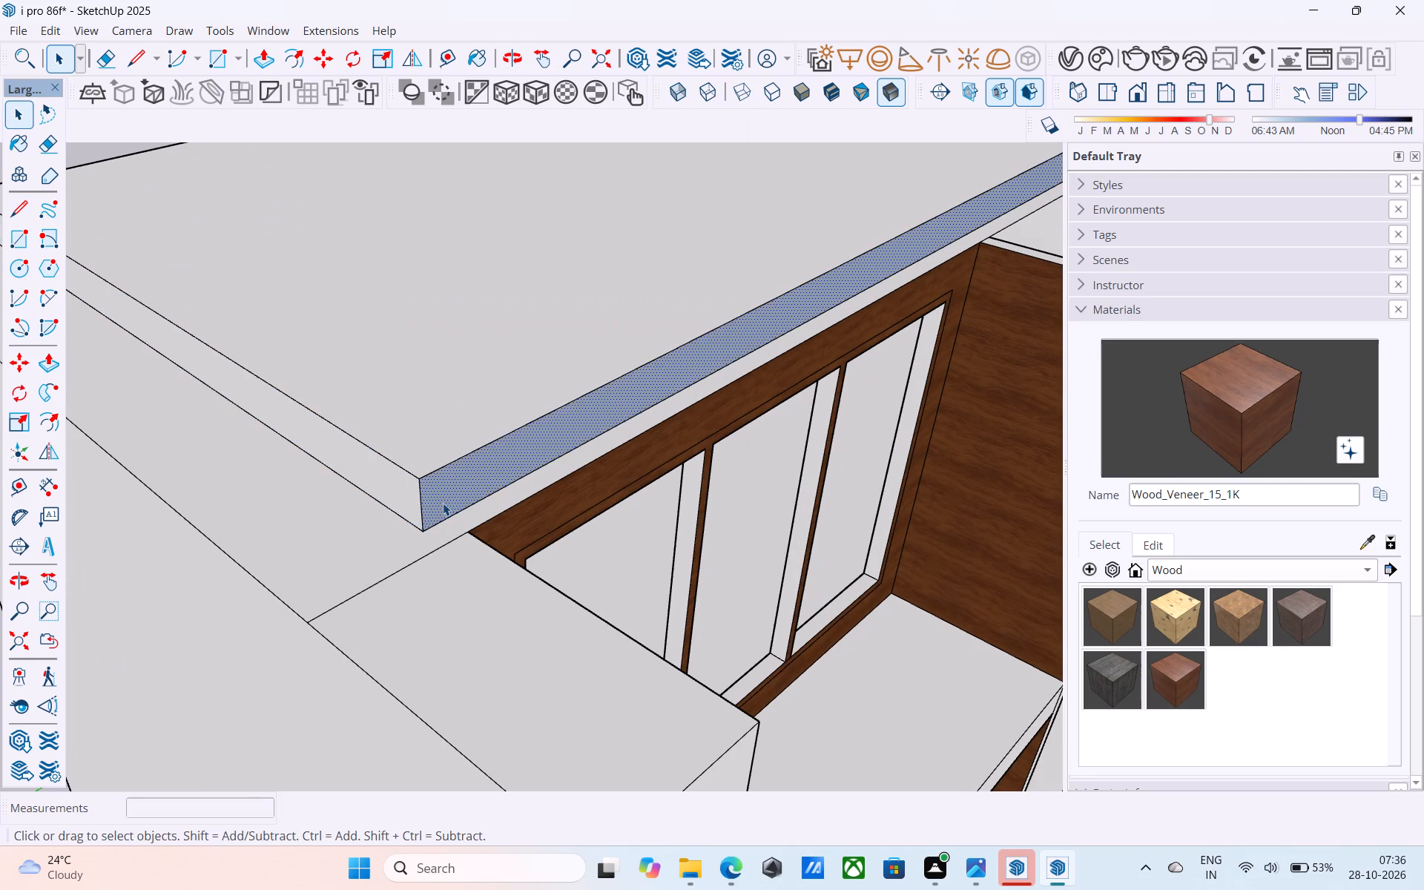
right_click(443, 503)
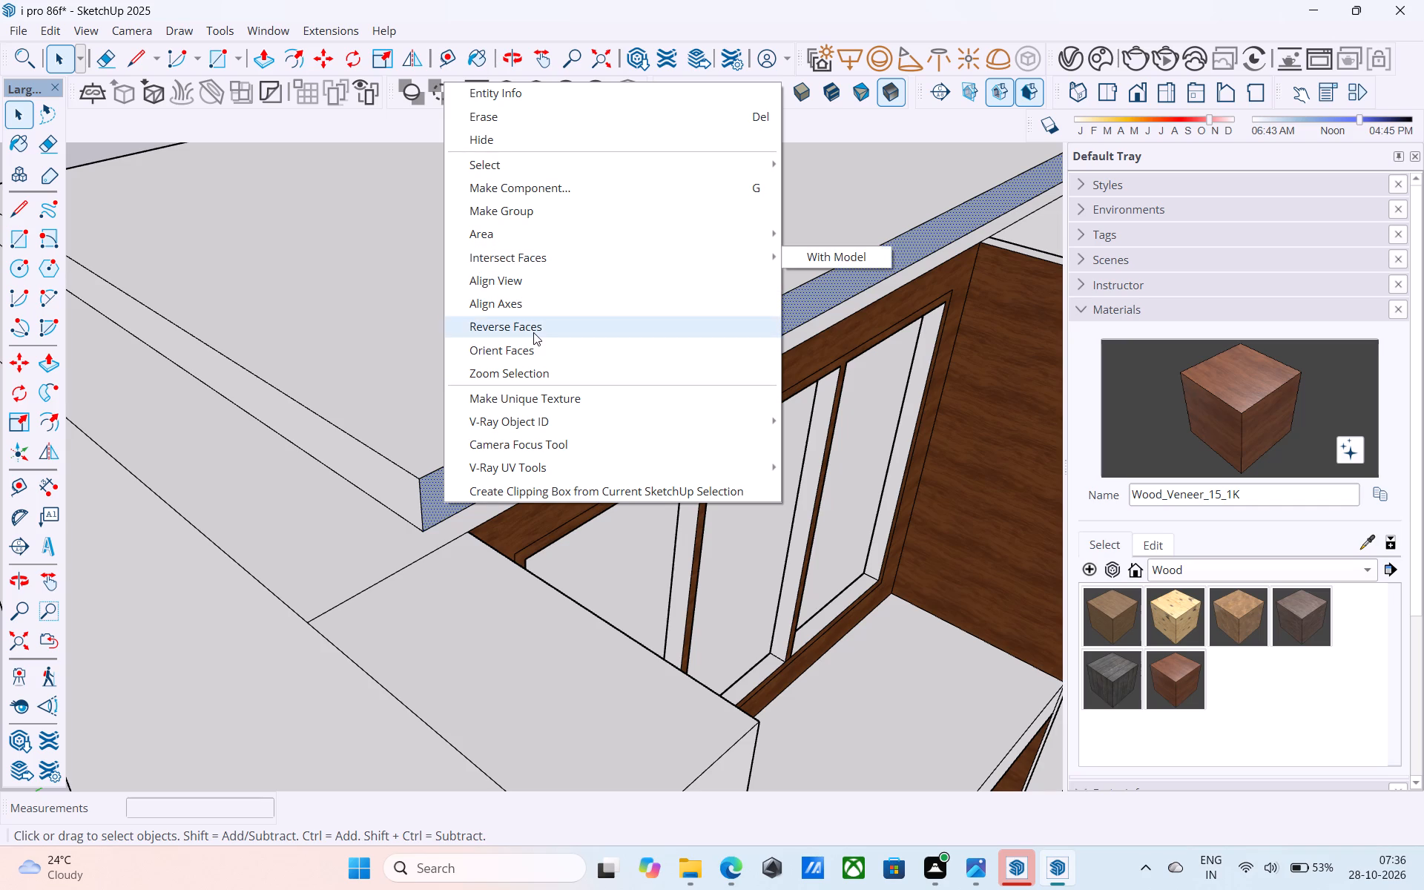
left_click(533, 332)
Draw a vertical edge joining the two roof faces at the rear corner away from the thickened wall.
scroll(360, 479, "down", 10)
middle_click_drag(357, 483, 725, 464)
middle_click_drag(421, 464, 980, 462)
middle_click_drag(562, 464, 1078, 462)
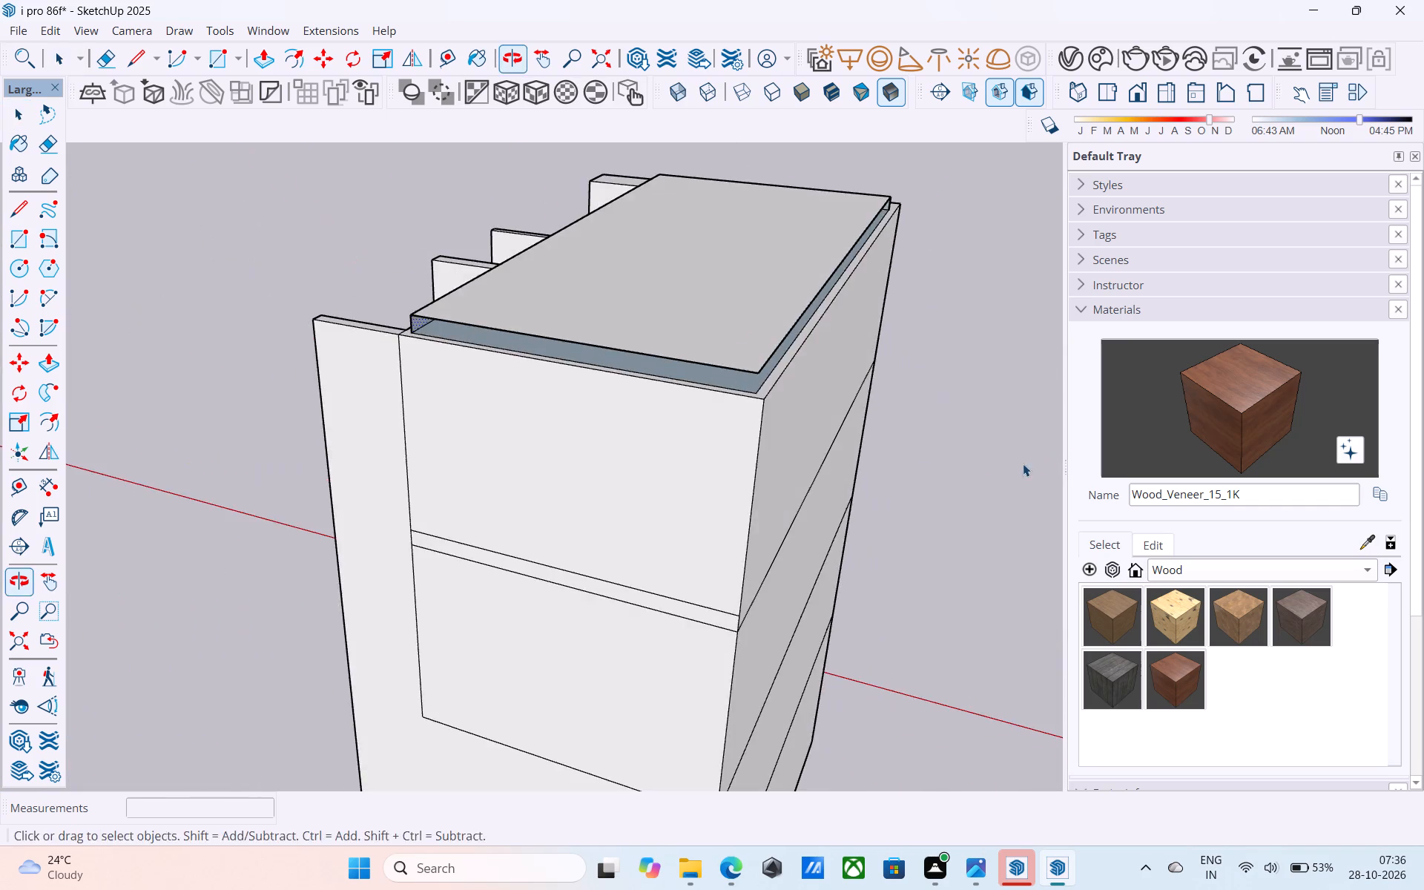
middle_click_drag(825, 449, 745, 453)
middle_click_drag(664, 437, 630, 447)
key("l")
scroll(626, 429, "up", 3)
scroll(557, 444, "up", 3)
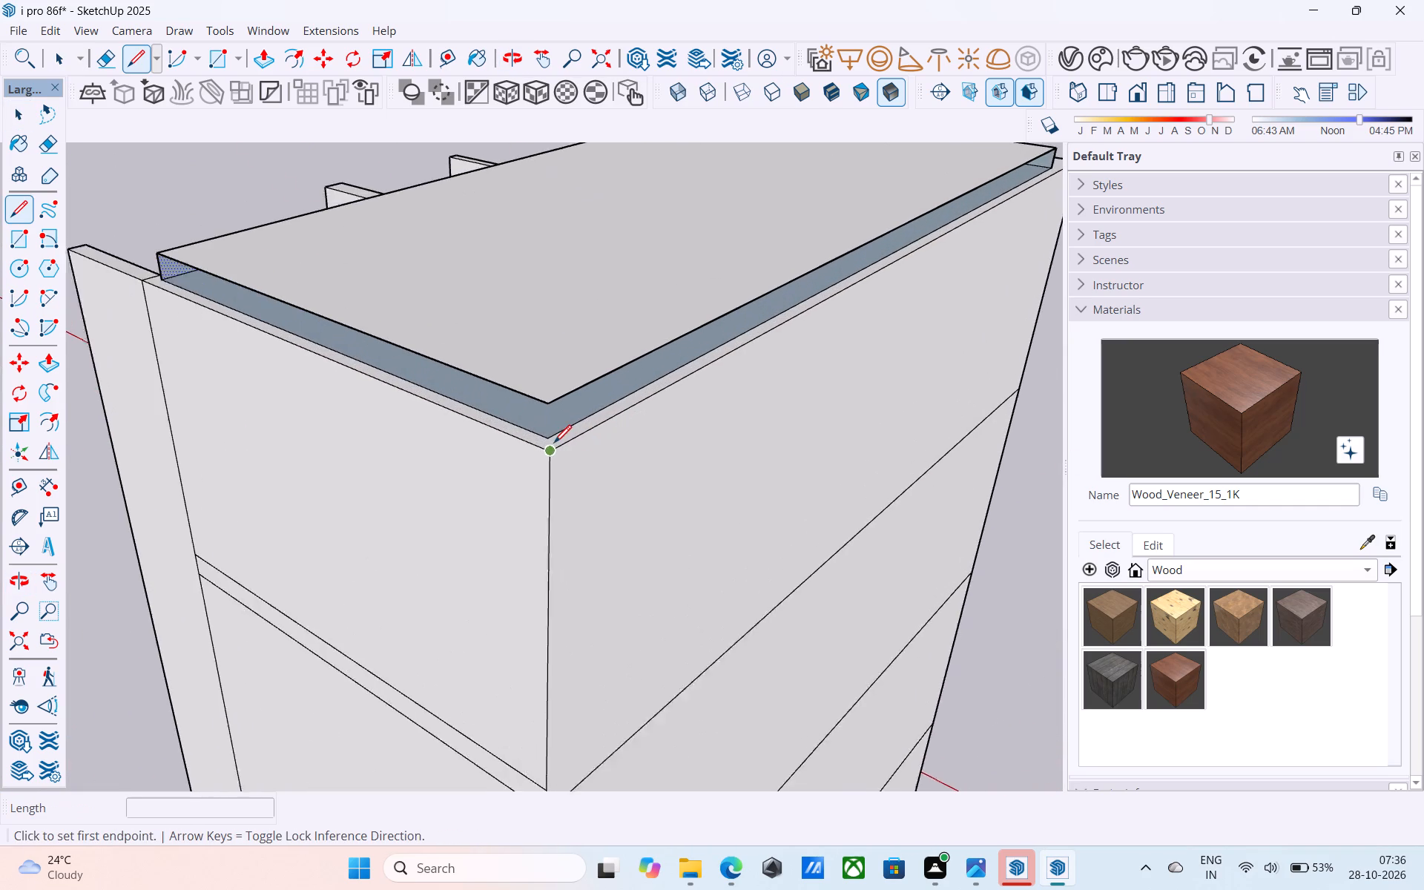
left_click(549, 436)
left_click(547, 400)
Reverse the slab's rear face and its side face away from the thickened wall.
key("space")
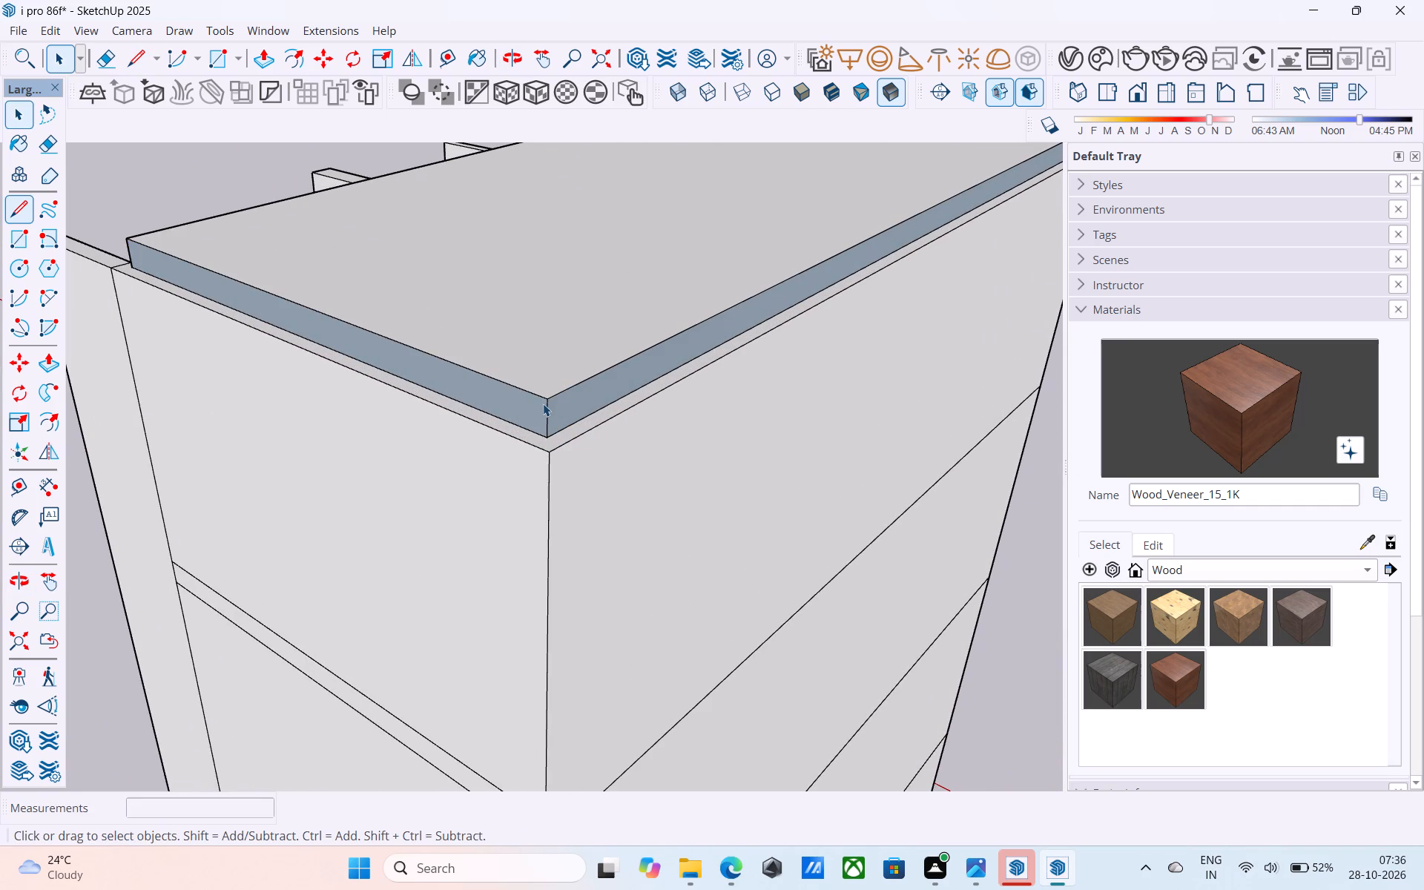
left_click(543, 403)
right_click(543, 403)
left_click(696, 644)
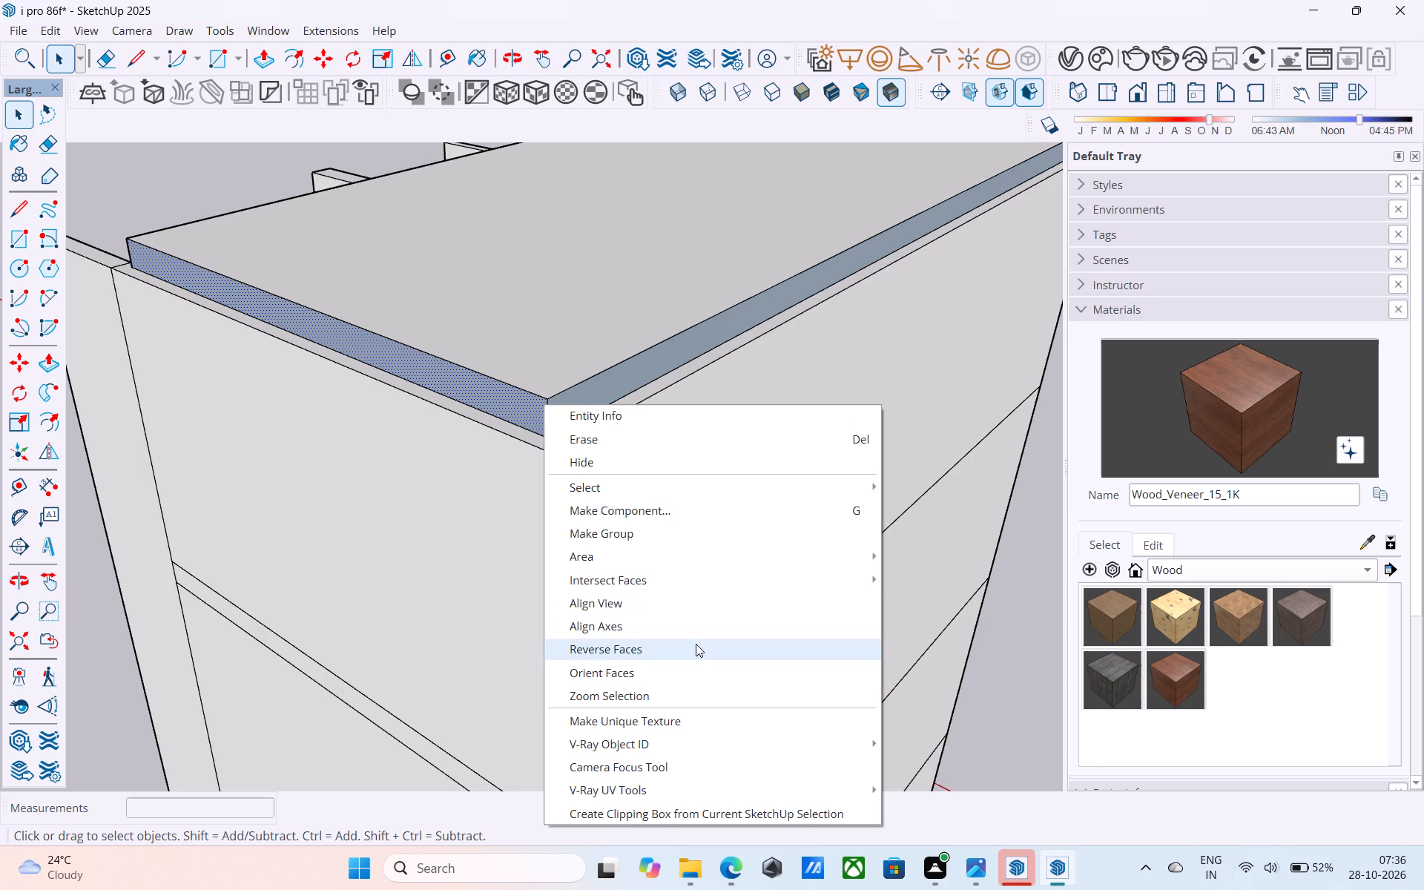
left_click(560, 397)
left_click(567, 403)
right_click(567, 403)
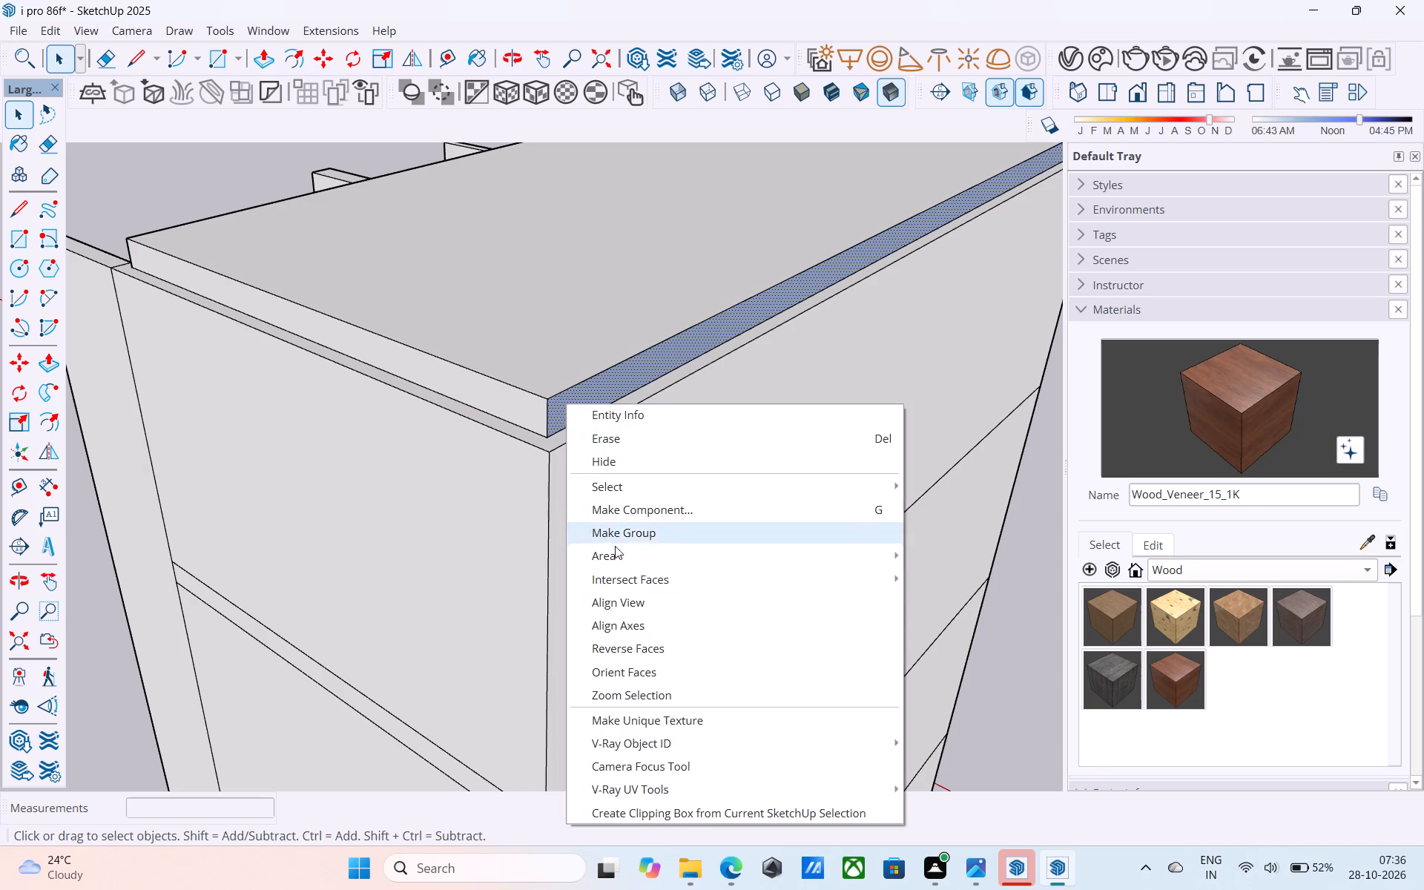
left_click(642, 642)
Push/Pull the roof slab's rear face outward 6", flush with the building's rear wall.
scroll(629, 628, "down", 5)
middle_click_drag(414, 562, 355, 538)
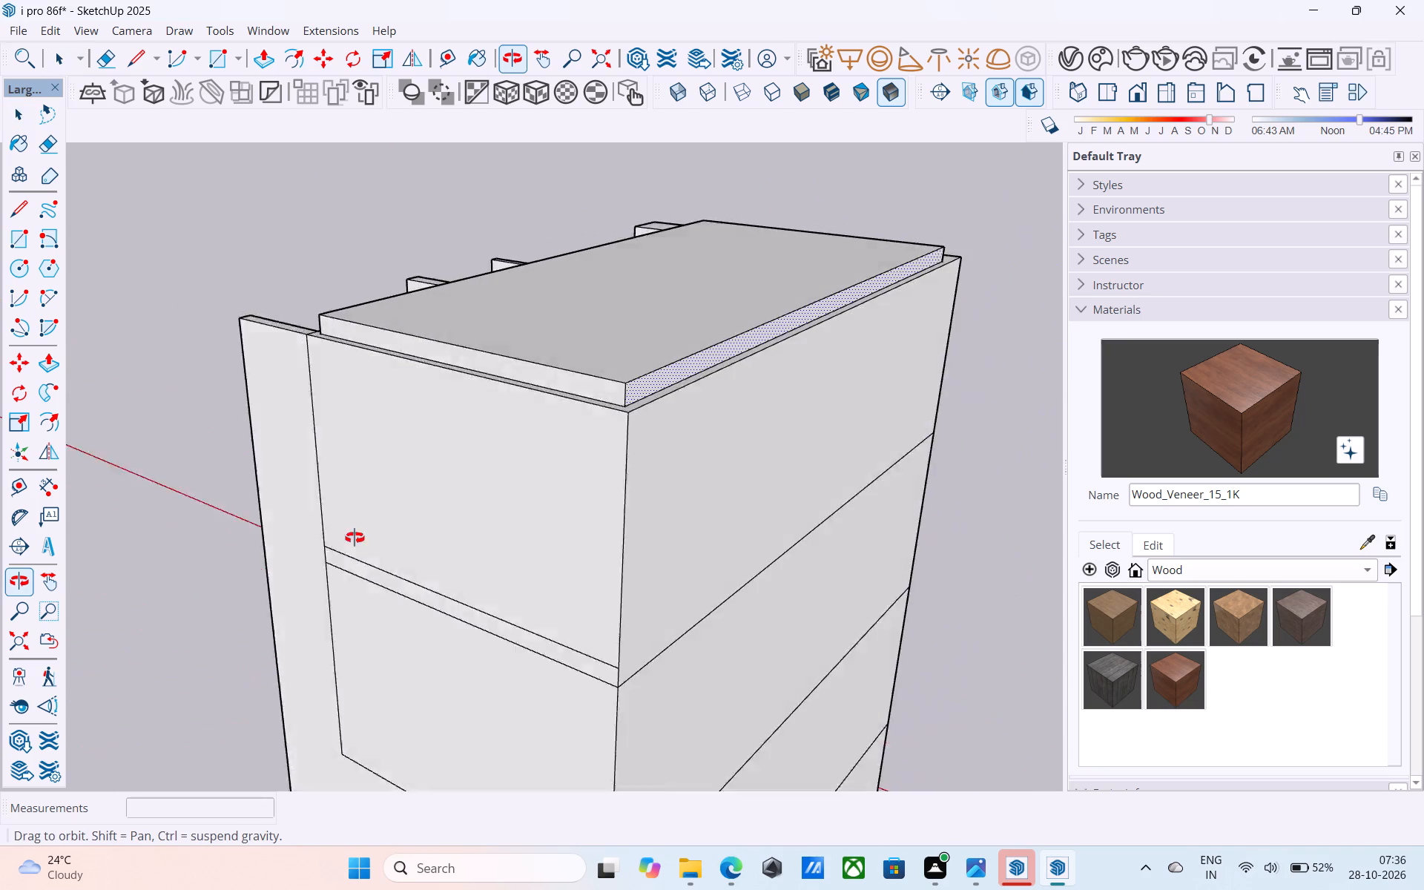
middle_click_drag(355, 538, 345, 540)
key("p")
left_click(502, 409)
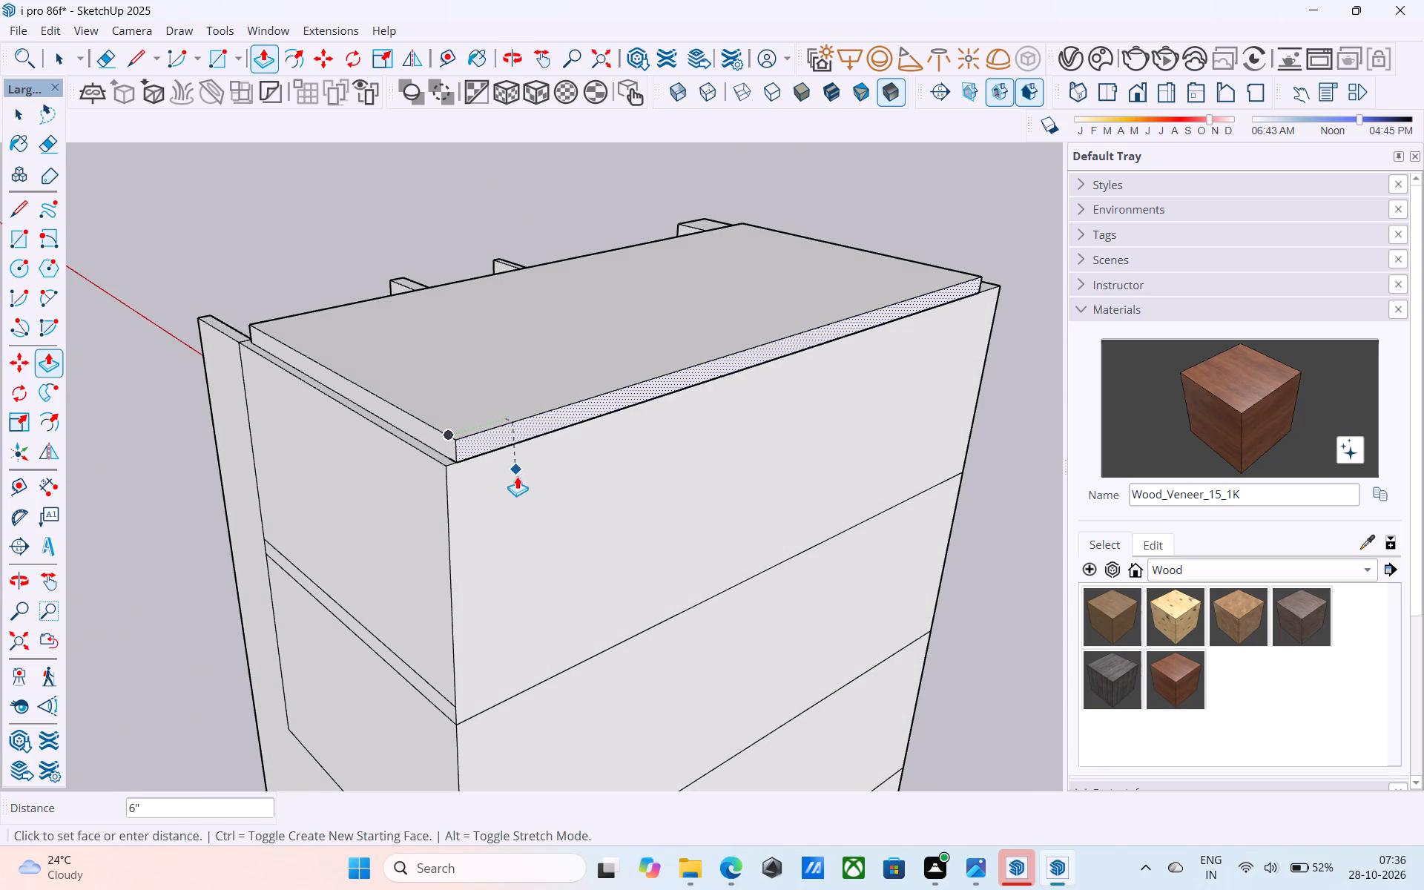
left_click(507, 489)
Push/Pull the slab's side face opposite the thickened wall outward, flush with the outer side wall.
key("space")
left_click(435, 438)
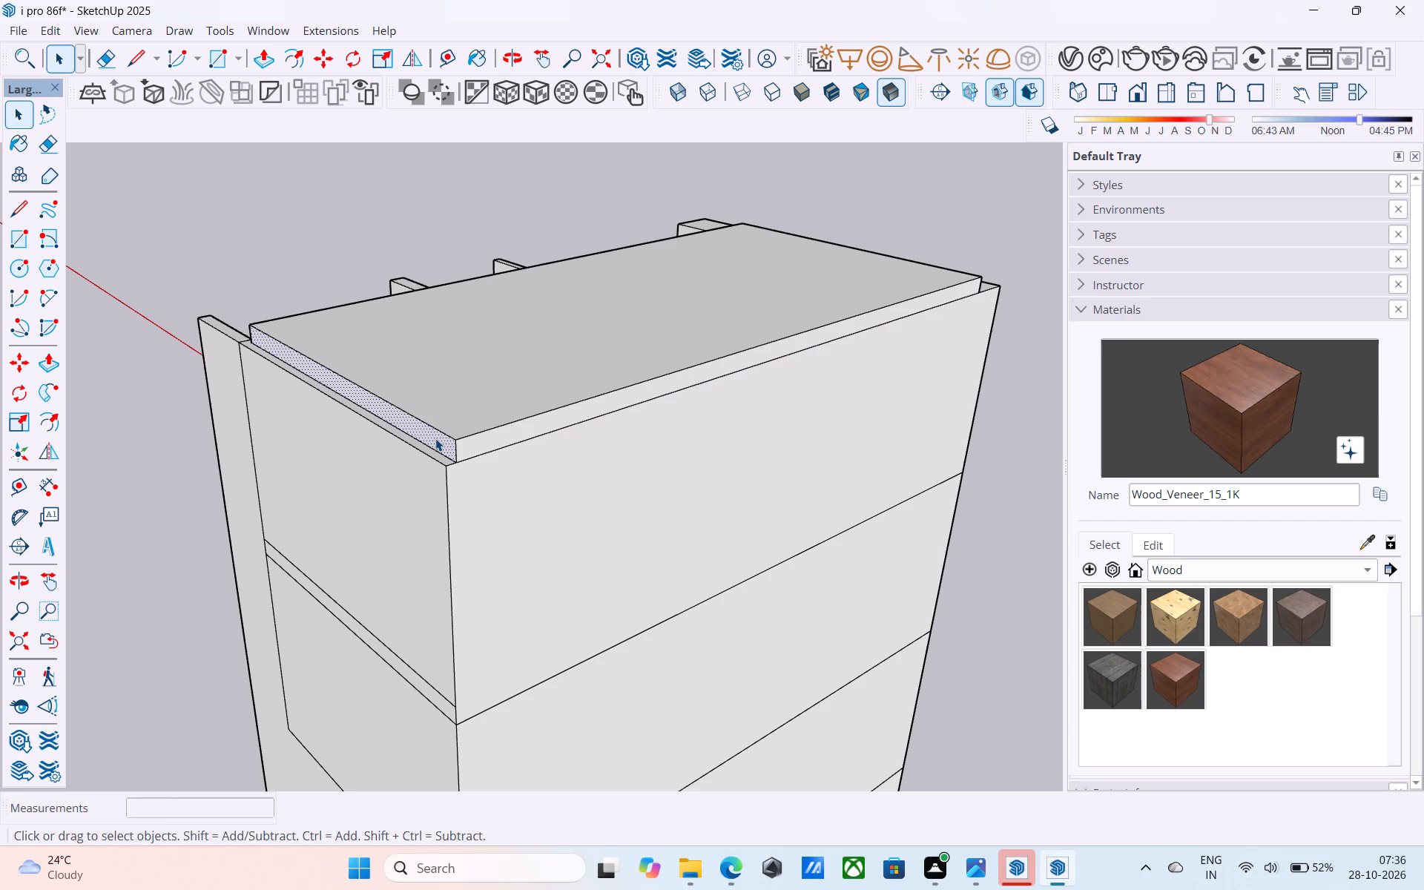
key("p")
left_click(435, 438)
left_click(405, 489)
Push/Pull the slab's side face above the thickened wall outward, flush with that wall's outer face.
key("space")
scroll(395, 492, "down", 2)
middle_click_drag(665, 443, 0, 443)
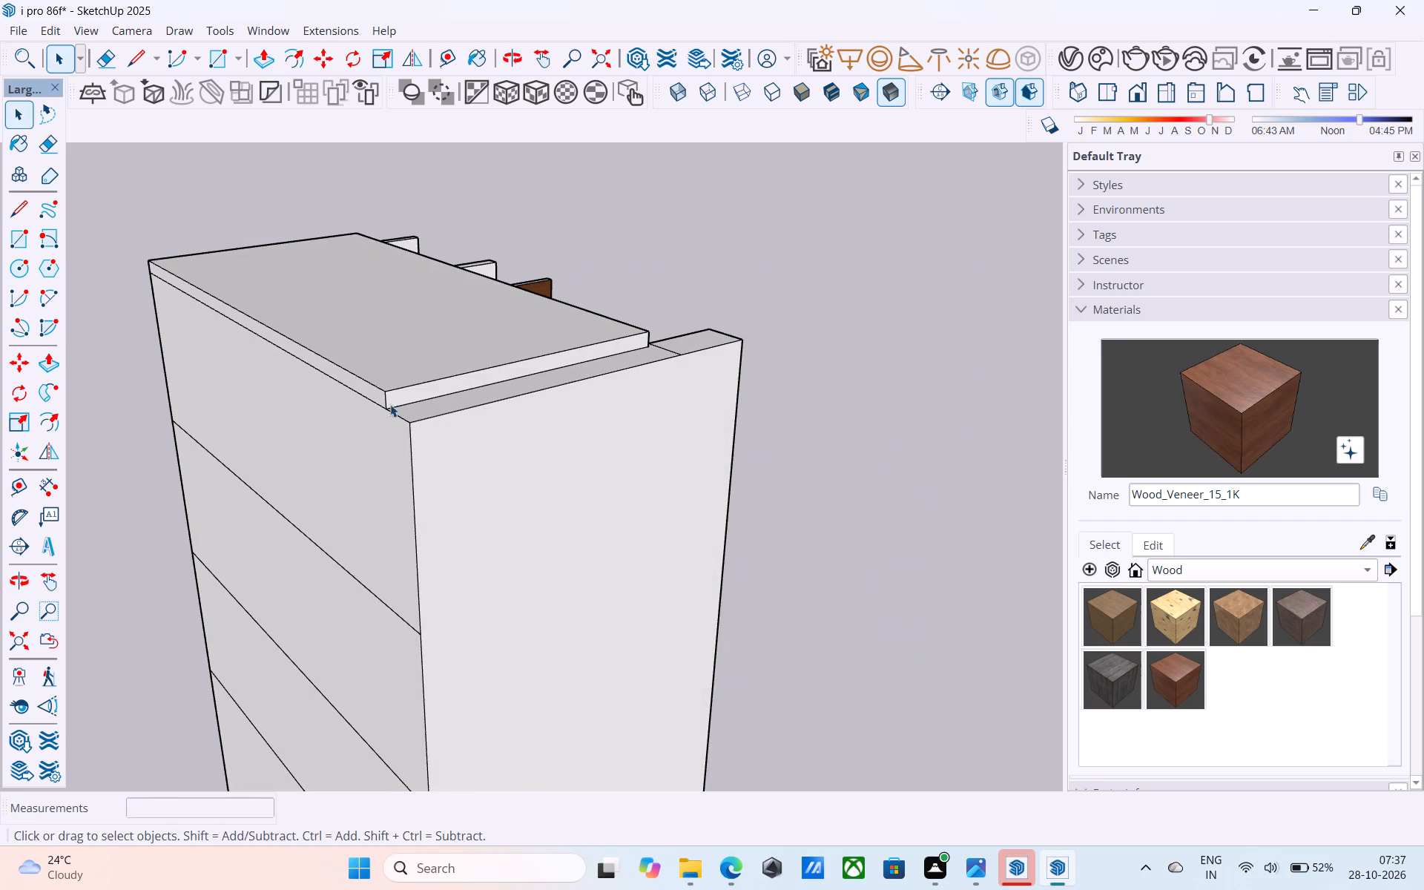
left_click(404, 397)
key("p")
left_click(405, 397)
left_click(432, 434)
key("space")
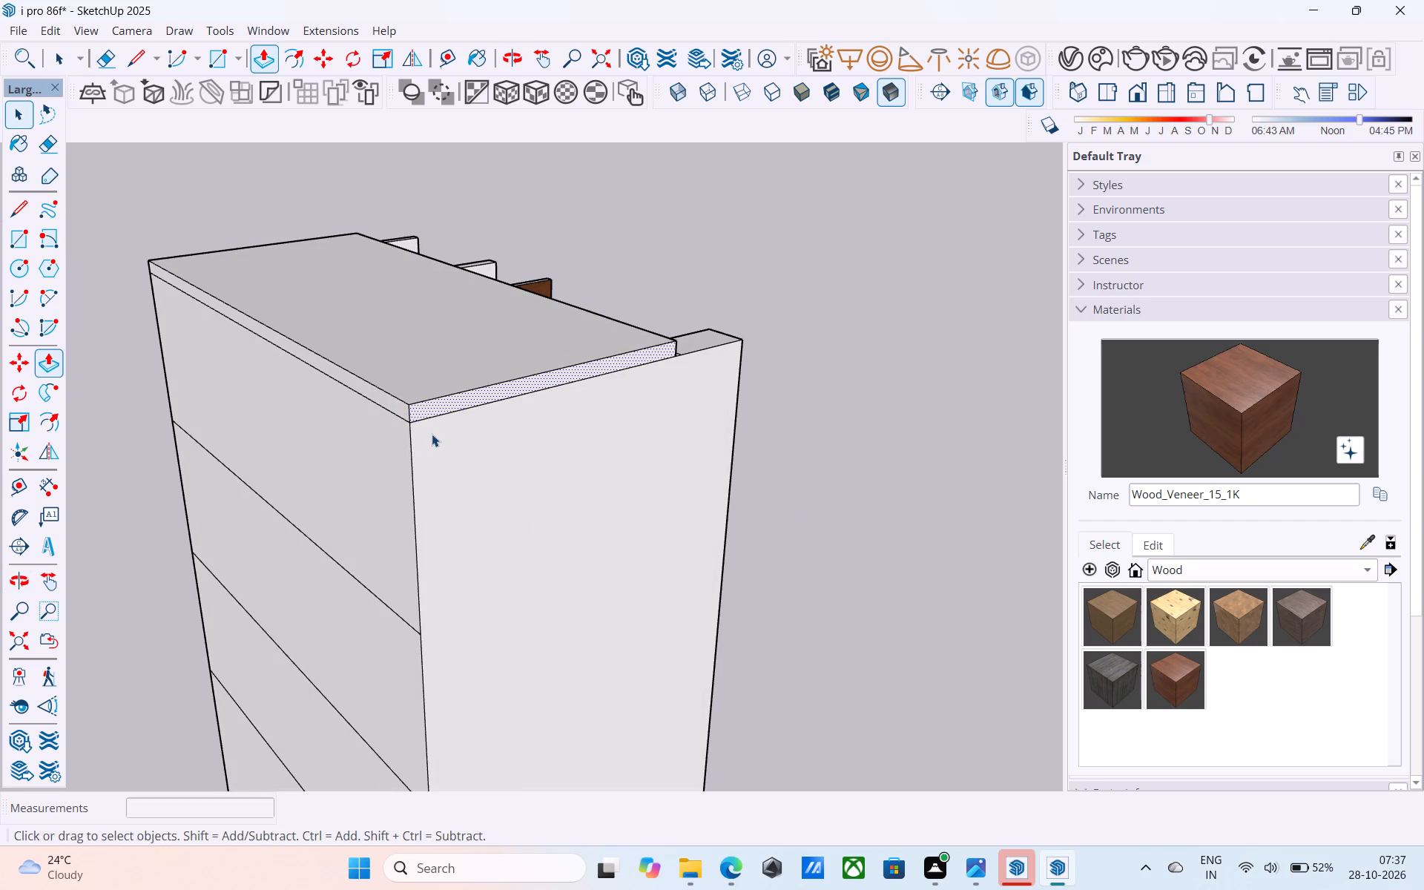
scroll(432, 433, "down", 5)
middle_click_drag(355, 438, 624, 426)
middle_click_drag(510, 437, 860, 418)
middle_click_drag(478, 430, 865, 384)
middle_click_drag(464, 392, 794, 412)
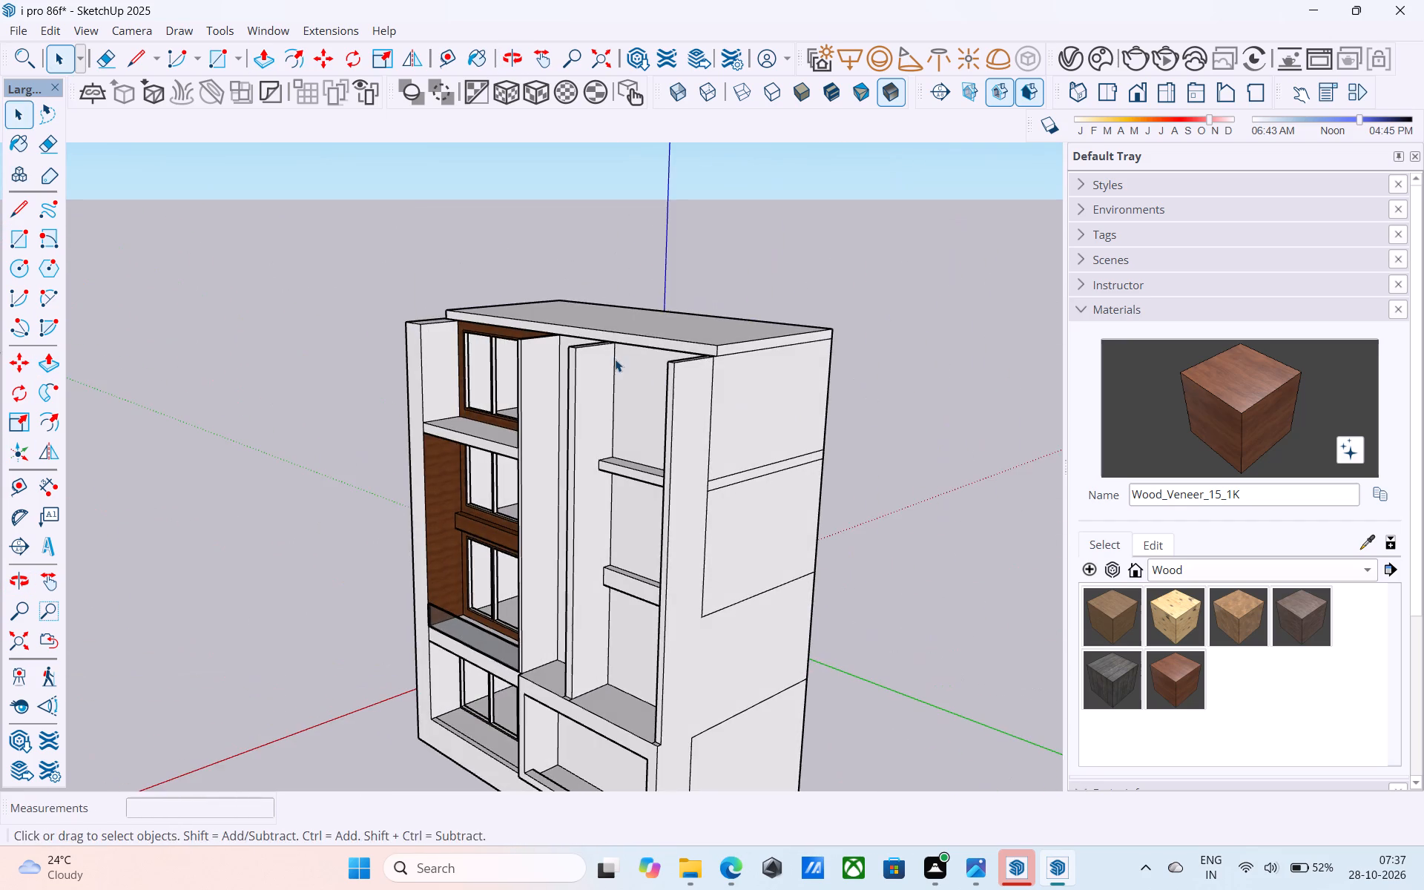
Examine the extended roof slab and the facade's vertical fins from both sides, above and below.
middle_click_drag(615, 359, 825, 379)
middle_click_drag(512, 380, 781, 369, "shift")
middle_click_drag(360, 367, 352, 362)
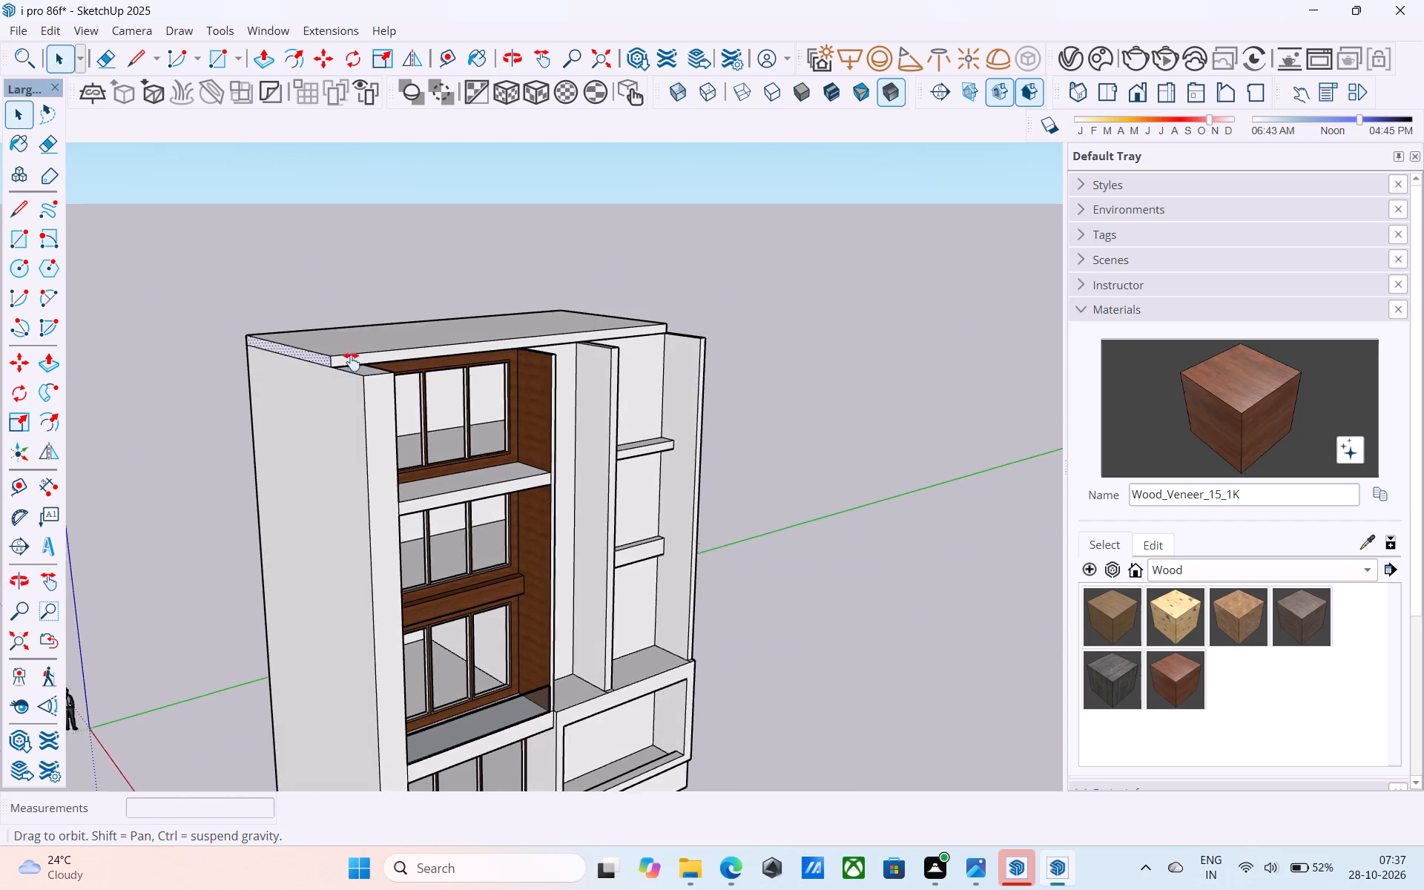
middle_click_drag(352, 362, 323, 430)
scroll(346, 409, "up", 4)
scroll(373, 368, "down", 4)
middle_click_drag(395, 338, 436, 277, "shift")
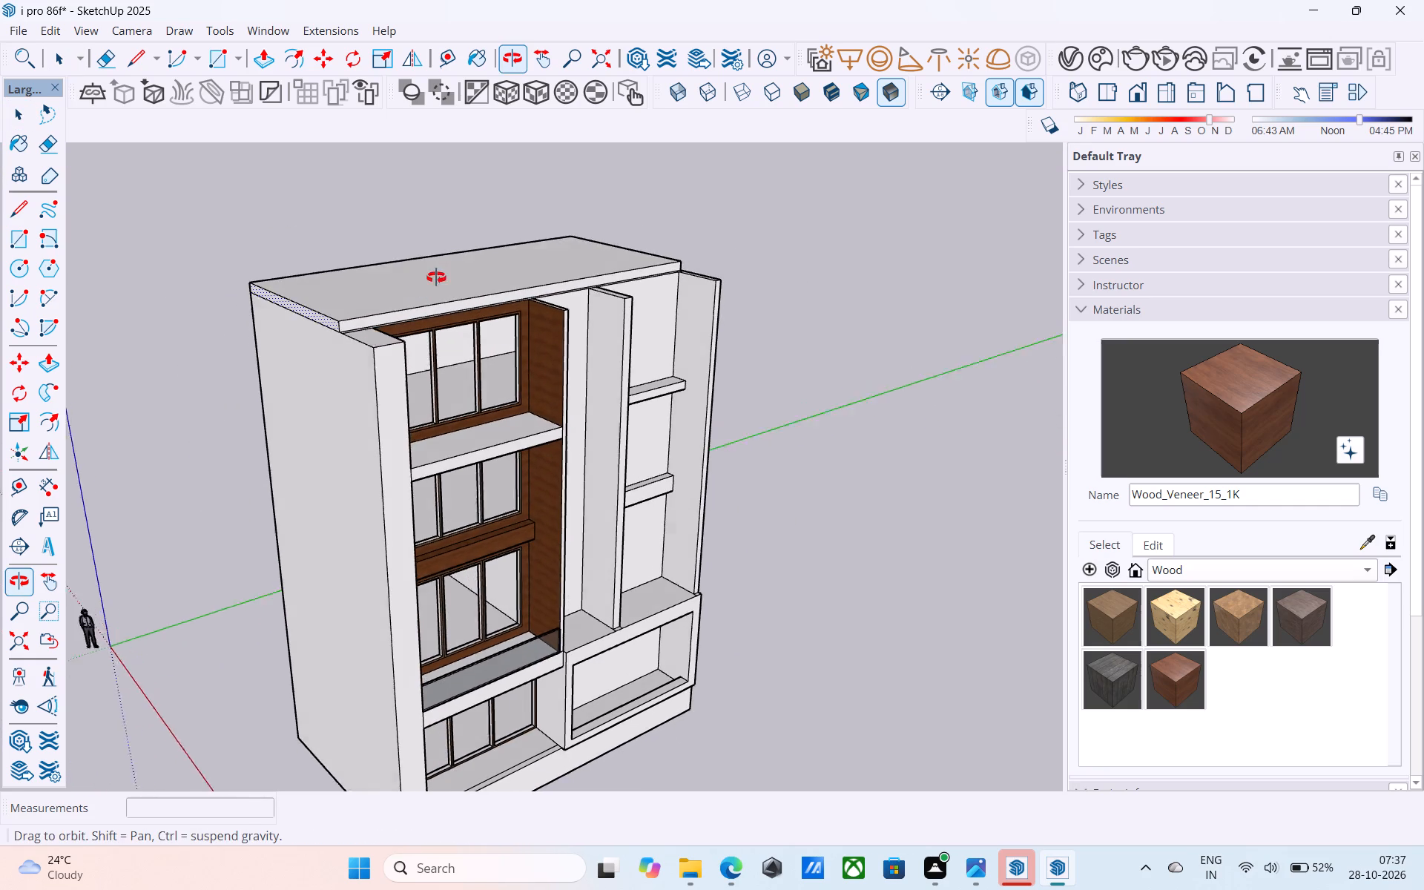
middle_click_drag(436, 277, 444, 274, "shift")
middle_click_drag(584, 303, 355, 266)
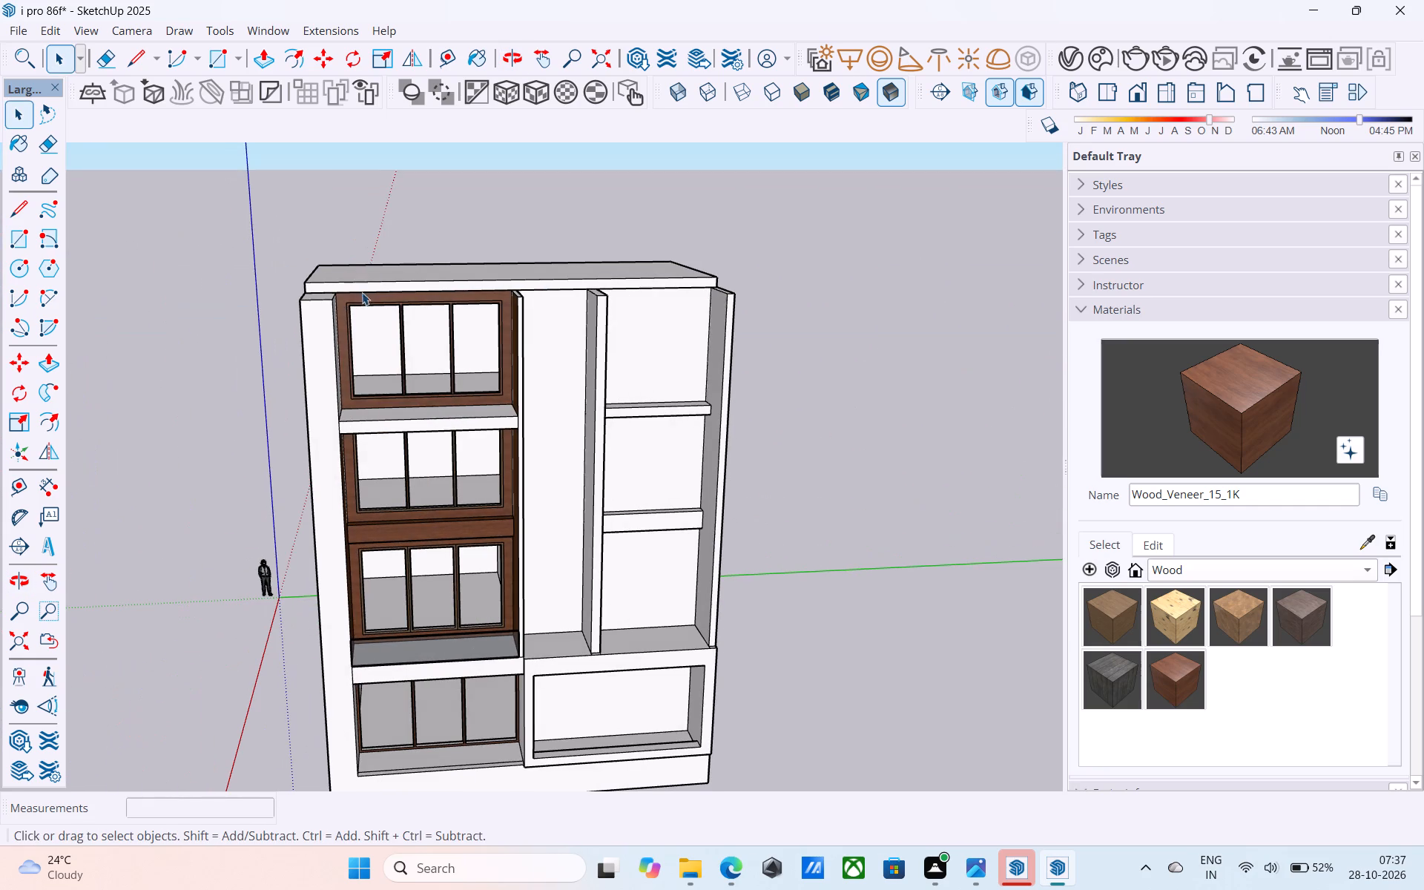
middle_click_drag(412, 296, 480, 202)
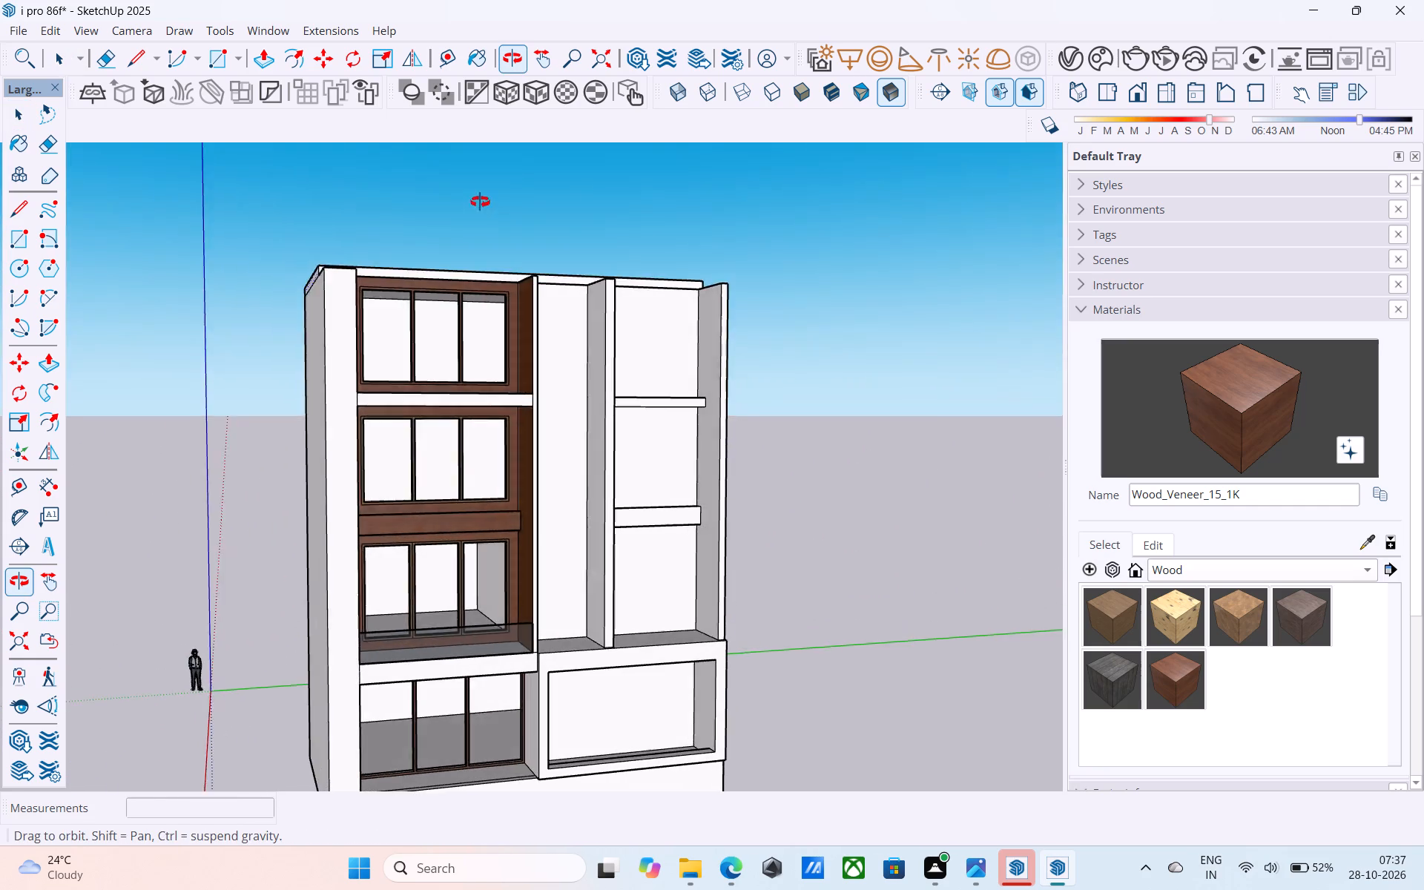
middle_click_drag(480, 202, 514, 274)
scroll(550, 316, "up", 4)
scroll(592, 343, "down", 2)
middle_click_drag(604, 335, 374, 347)
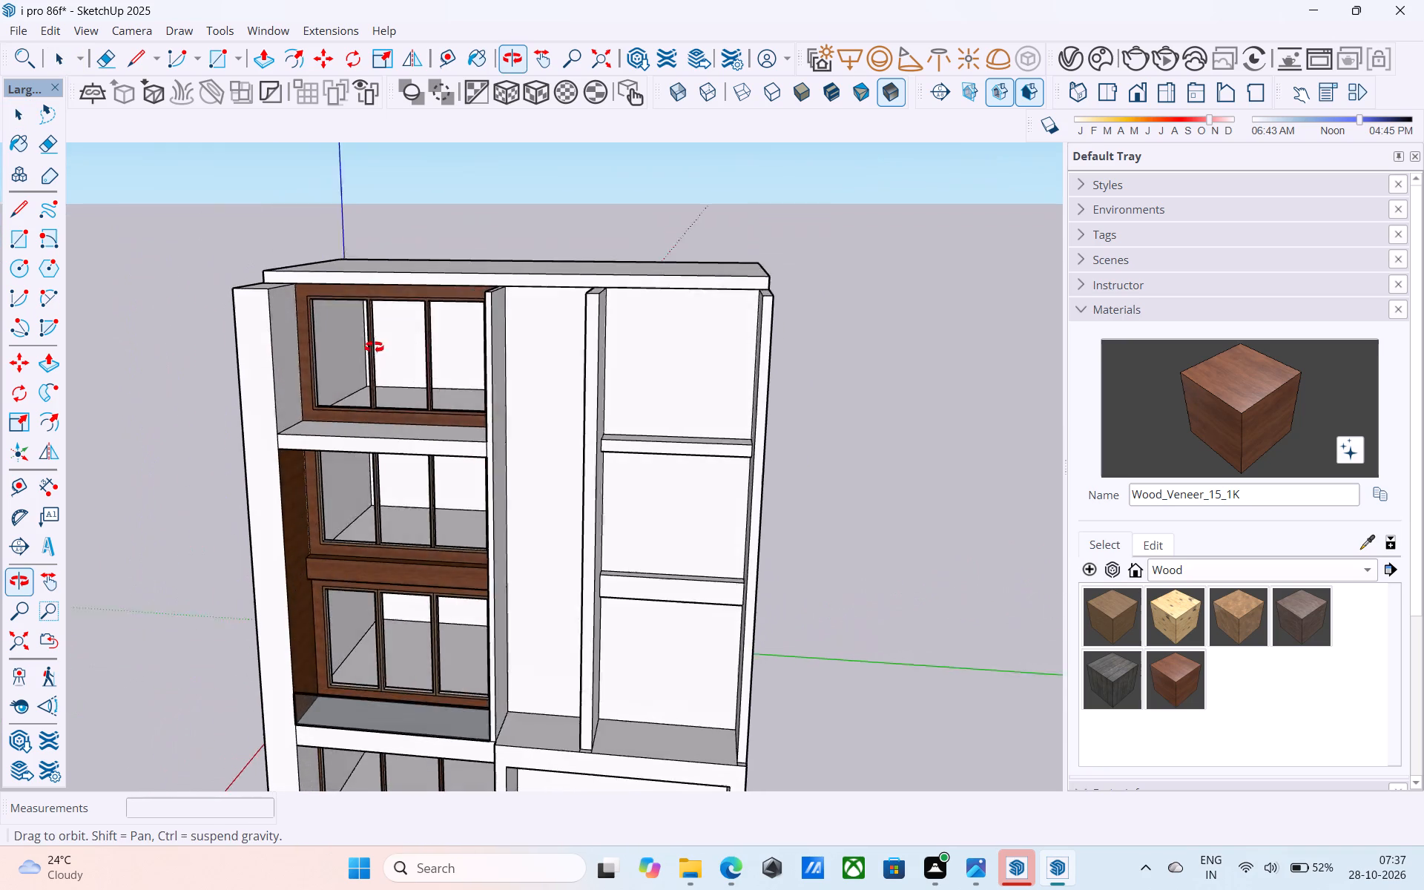
middle_click_drag(374, 347, 283, 369)
Thicken the middle vertical fin by push/pulling its side face 1' toward the bay with the two horizontal ledges.
scroll(562, 329, "up", 2)
left_click(571, 336)
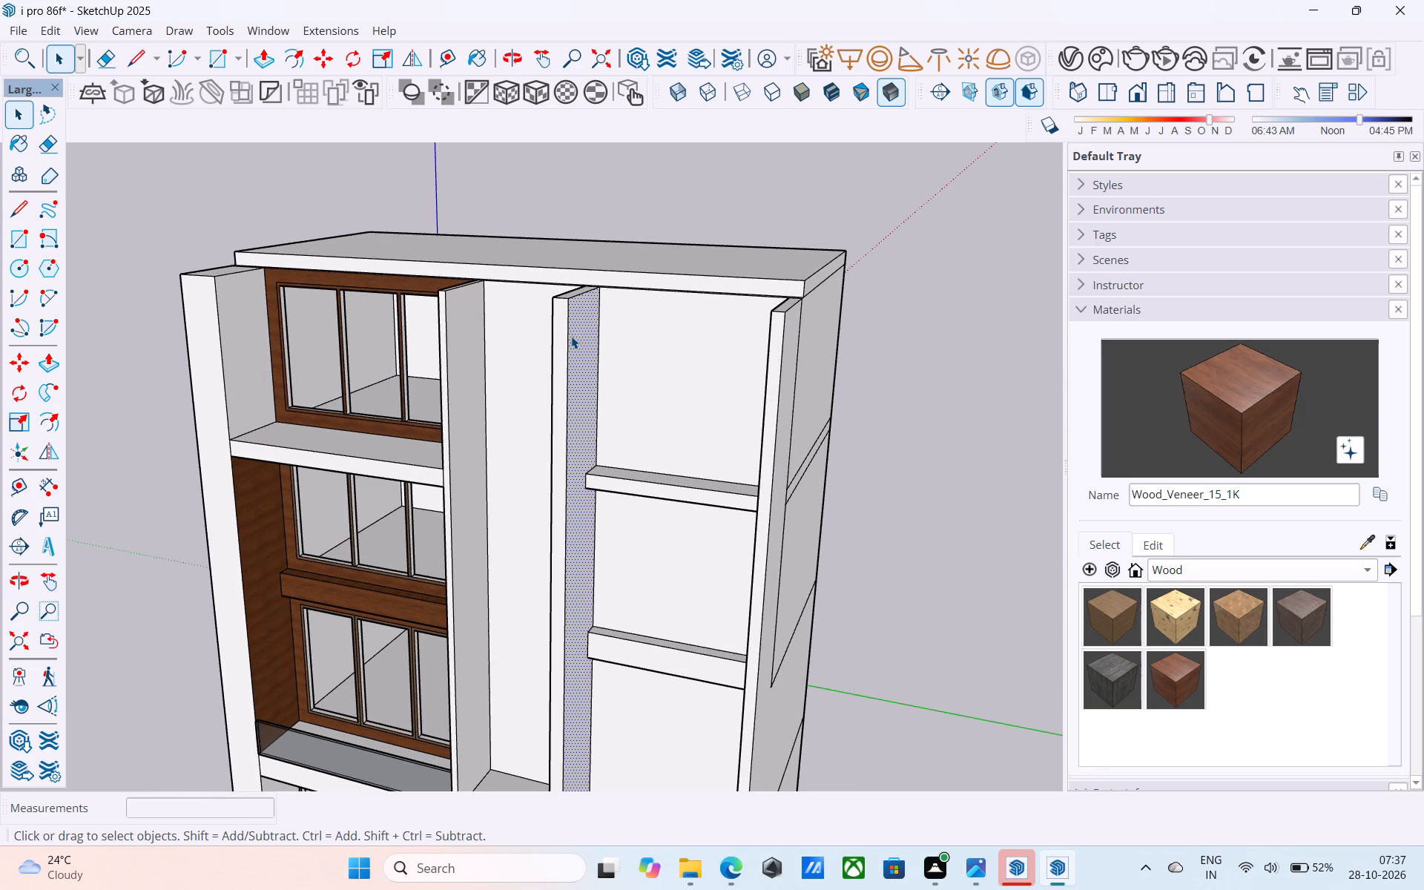
scroll(570, 336, "up", 7)
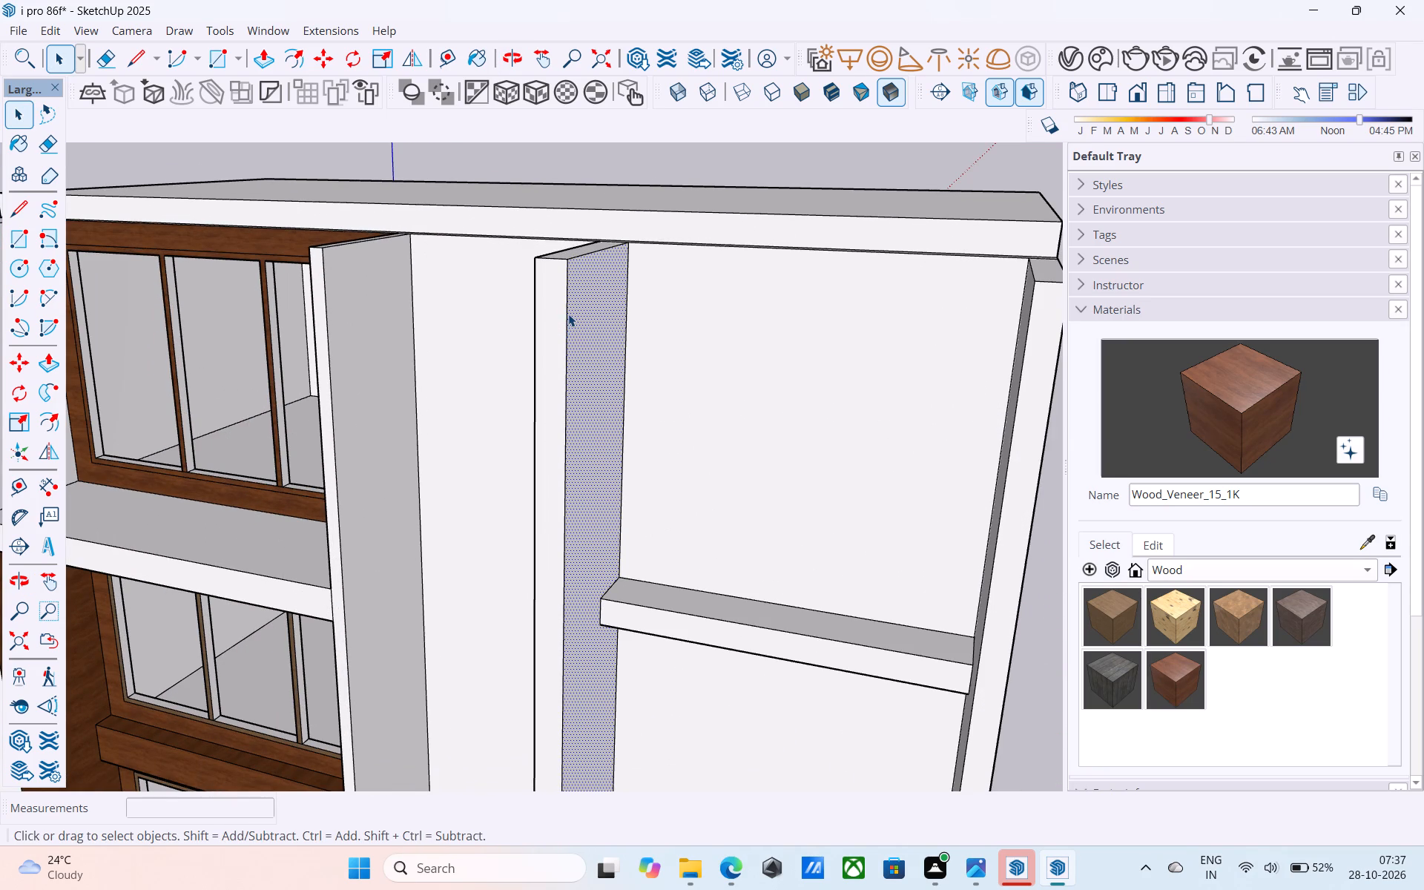
scroll(569, 314, "down", 3)
middle_click_drag(569, 314, 773, 349)
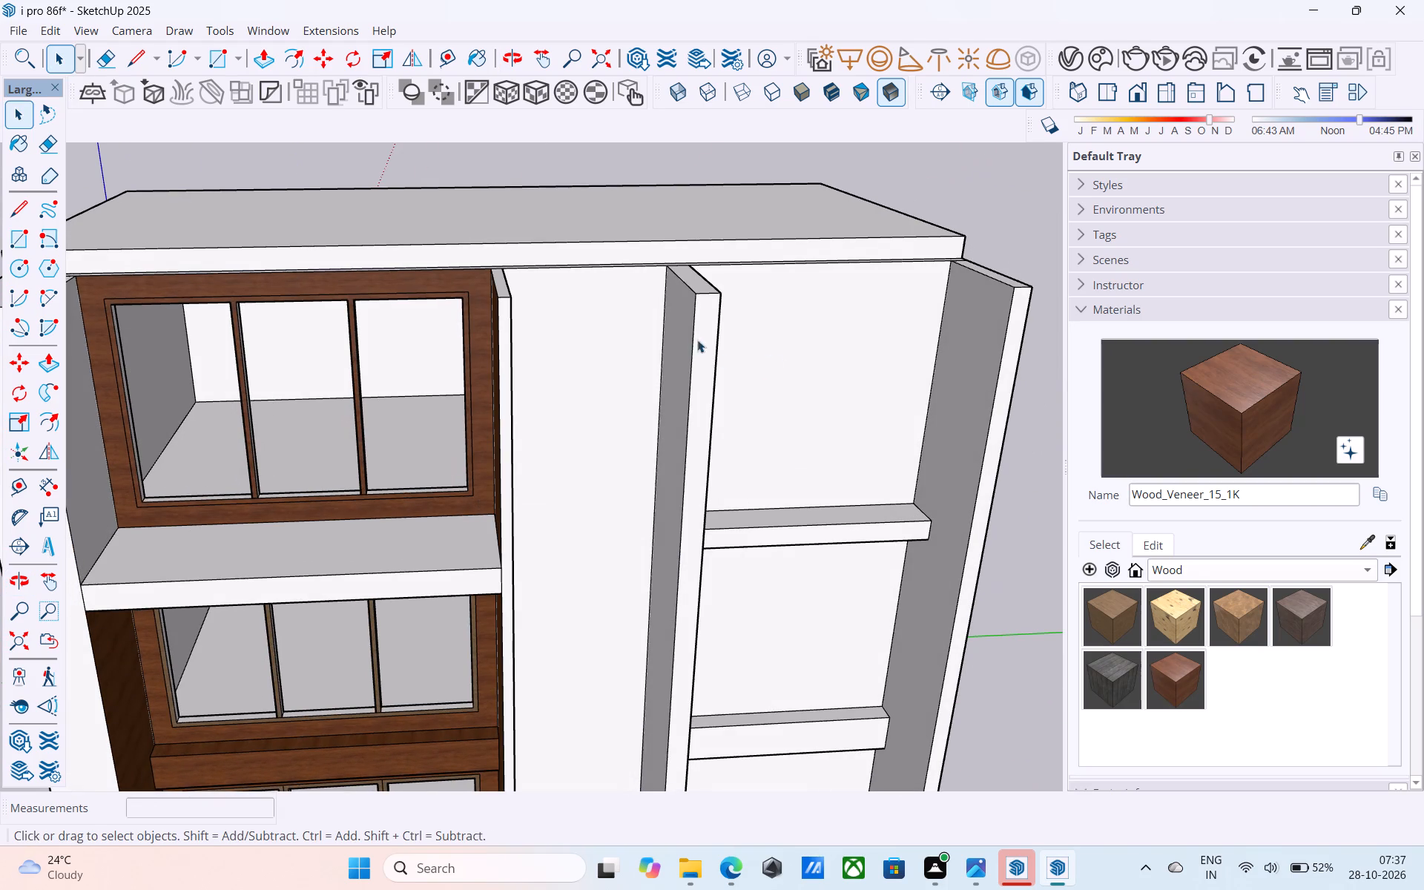
middle_click_drag(690, 337, 450, 359)
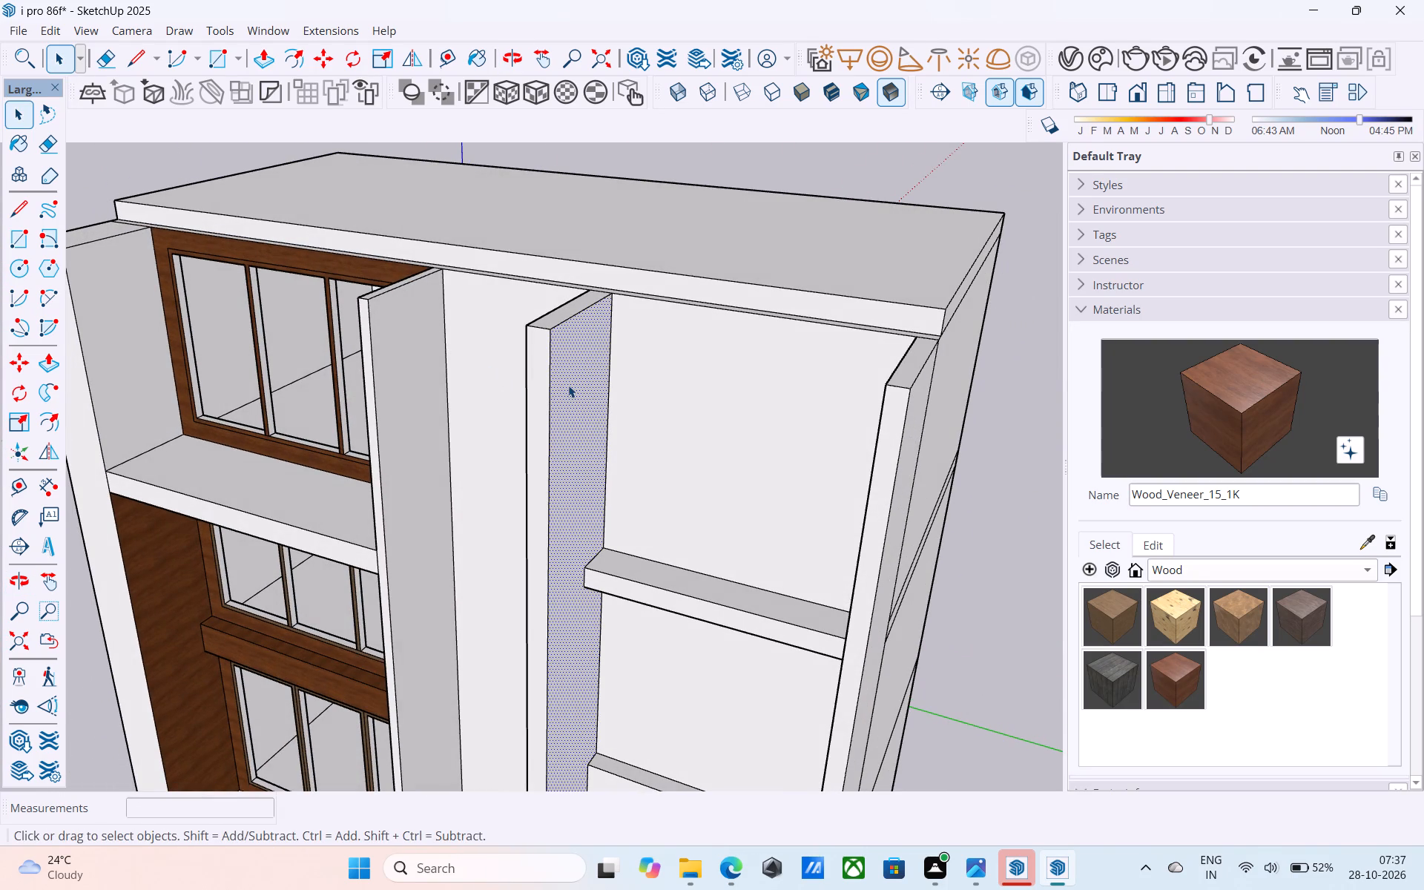
key("p")
left_click(568, 385)
type("1'")
key("Return")
key("space")
scroll(580, 386, "up", 1)
middle_click_drag(580, 384, 637, 303)
scroll(639, 300, "down", 12)
middle_click_drag(639, 305, 735, 242)
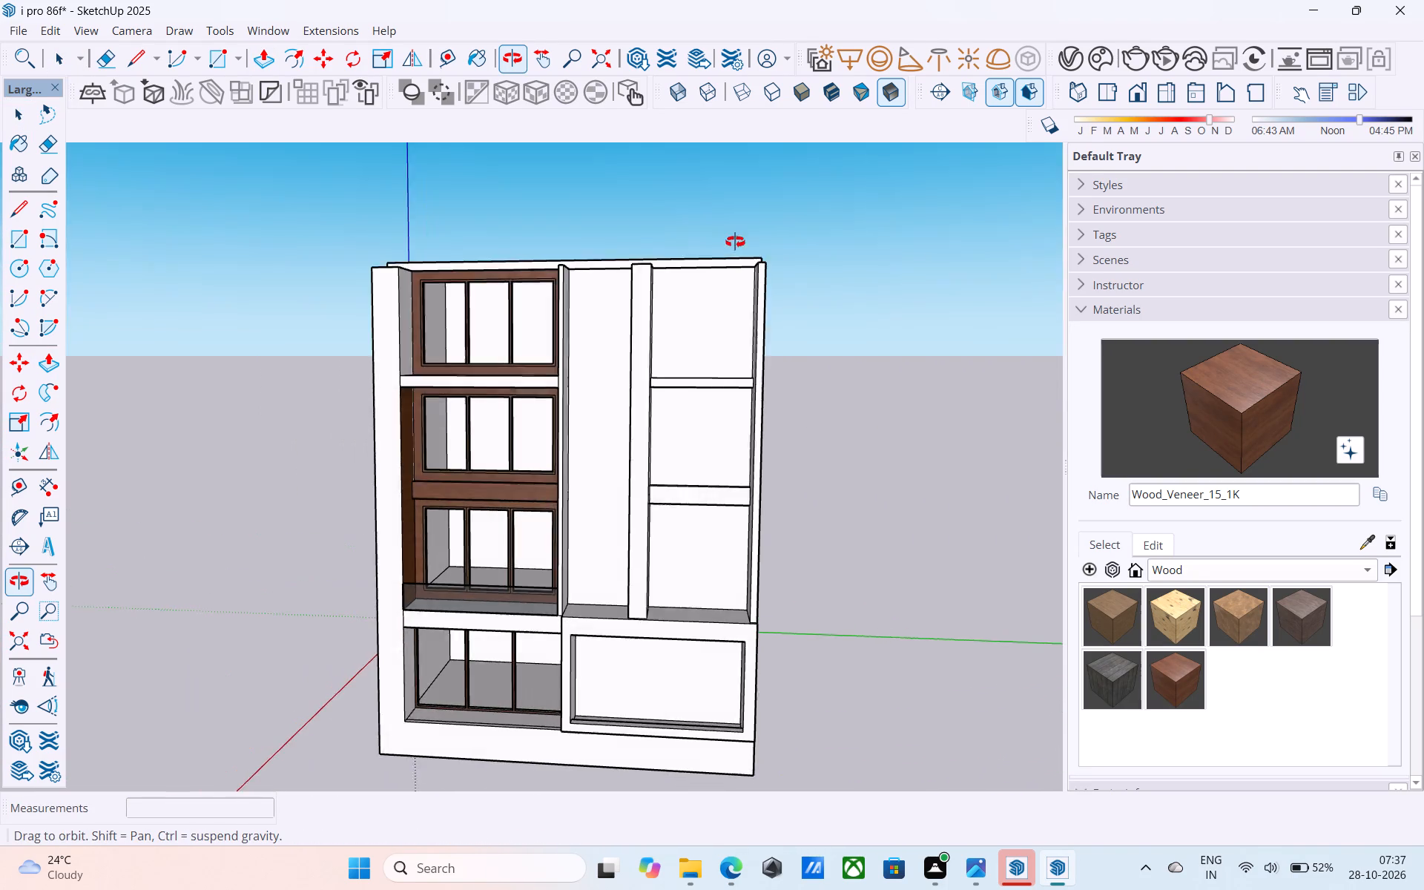
middle_click_drag(735, 242, 754, 213)
scroll(712, 277, "down", 5)
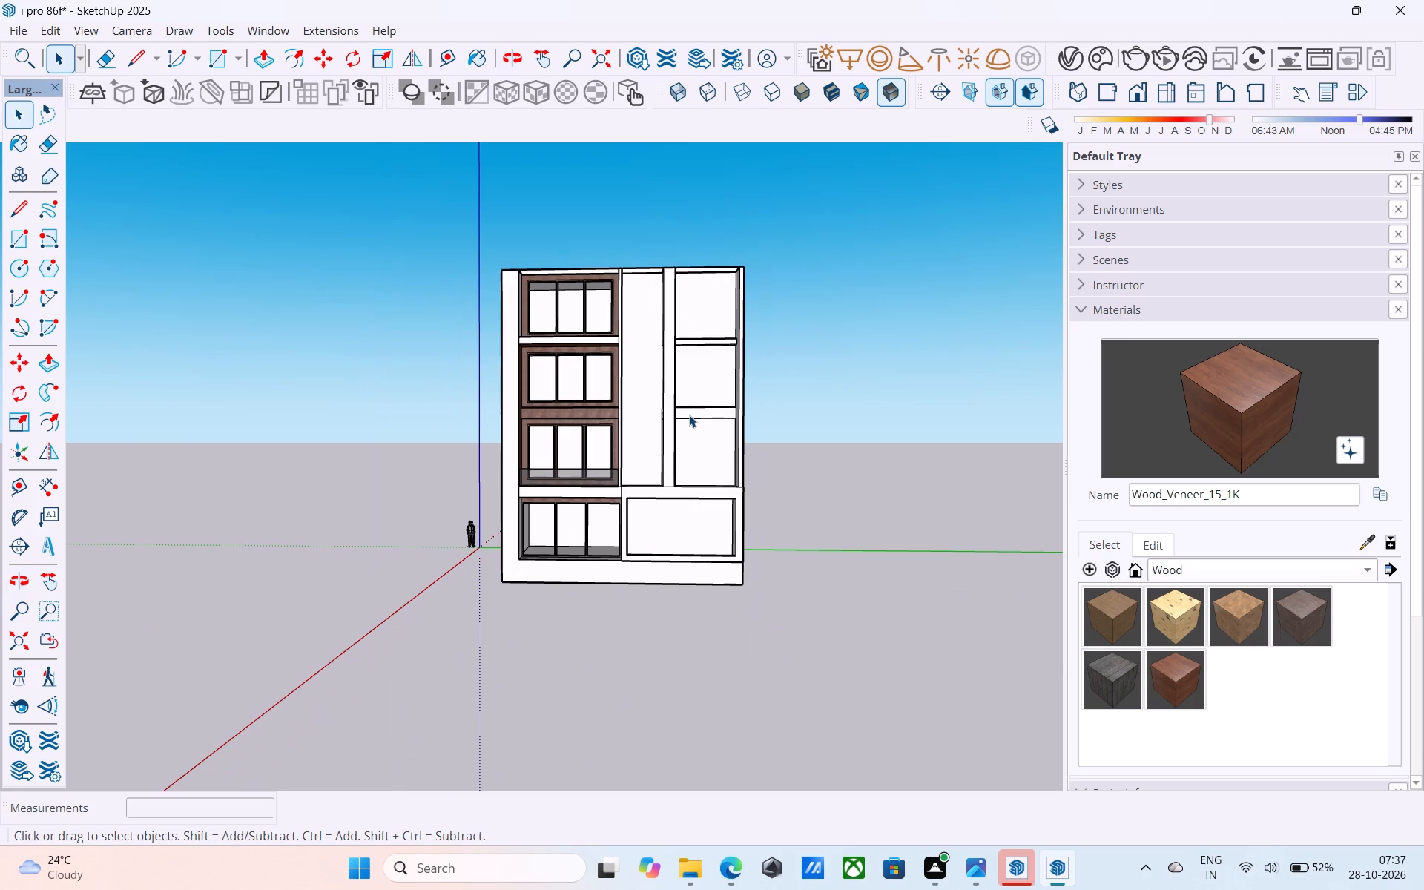
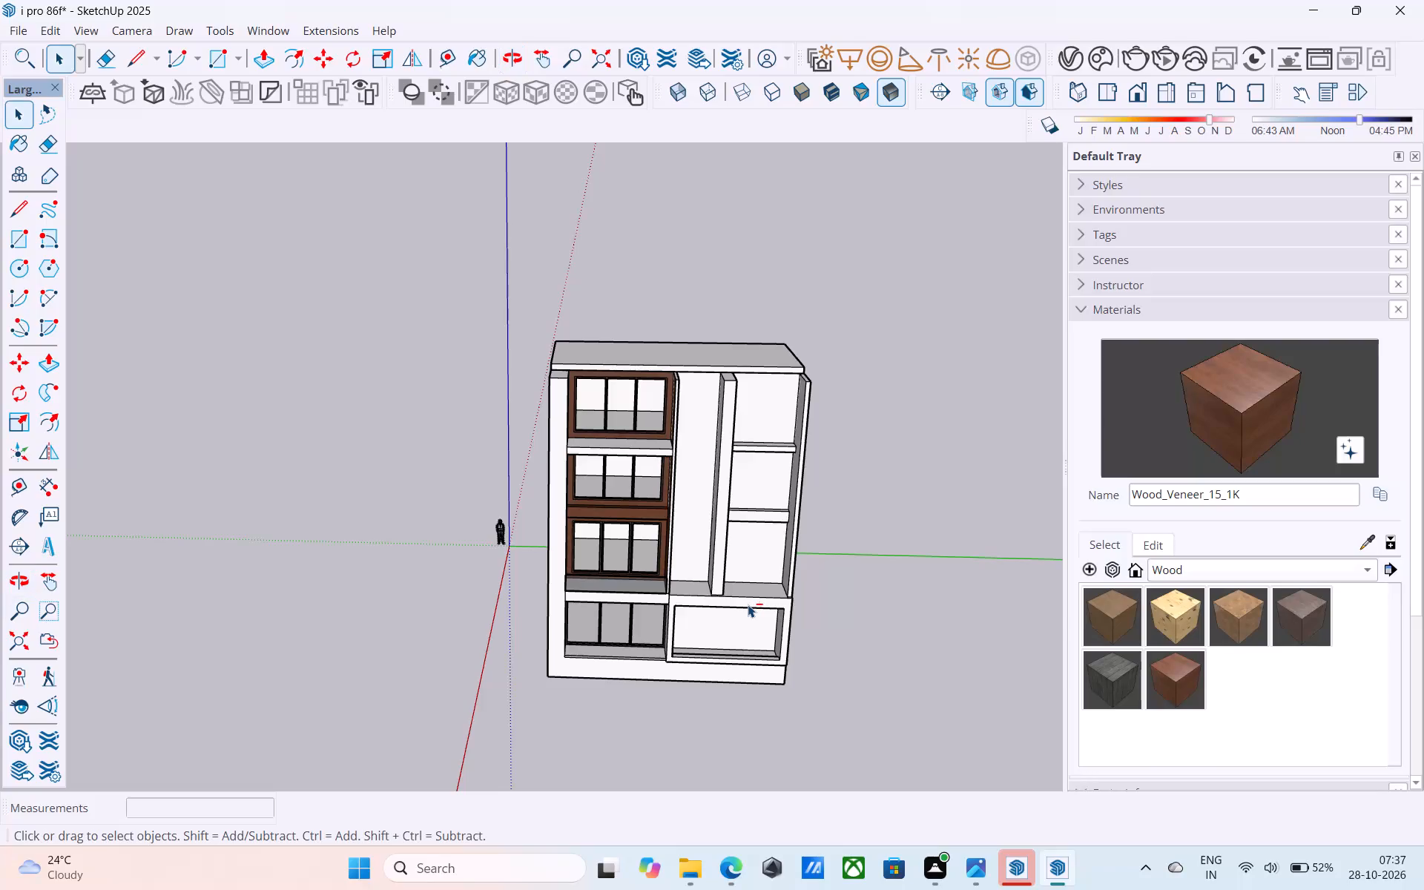
Save the model.
key("ctrl+s")
key("ctrl+s")
key("ctrl+s")
key("space")
Offset the recessed back face of the framed ground-floor opening beside the three-pane window inward by 1'.
scroll(748, 604, "up", 4)
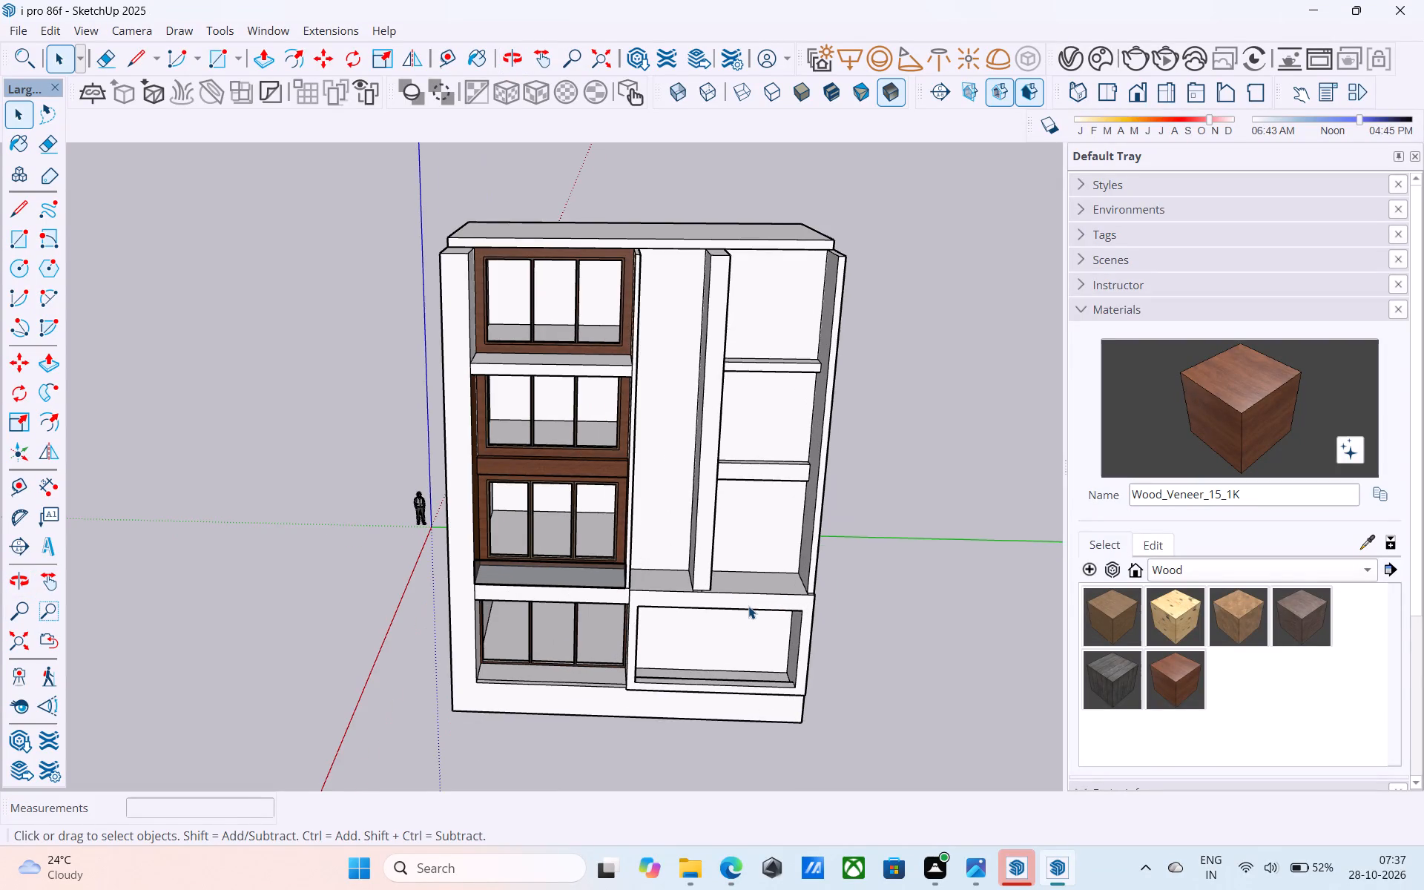
middle_click_drag(749, 606, 752, 615, "shift")
scroll(756, 618, "up", 1)
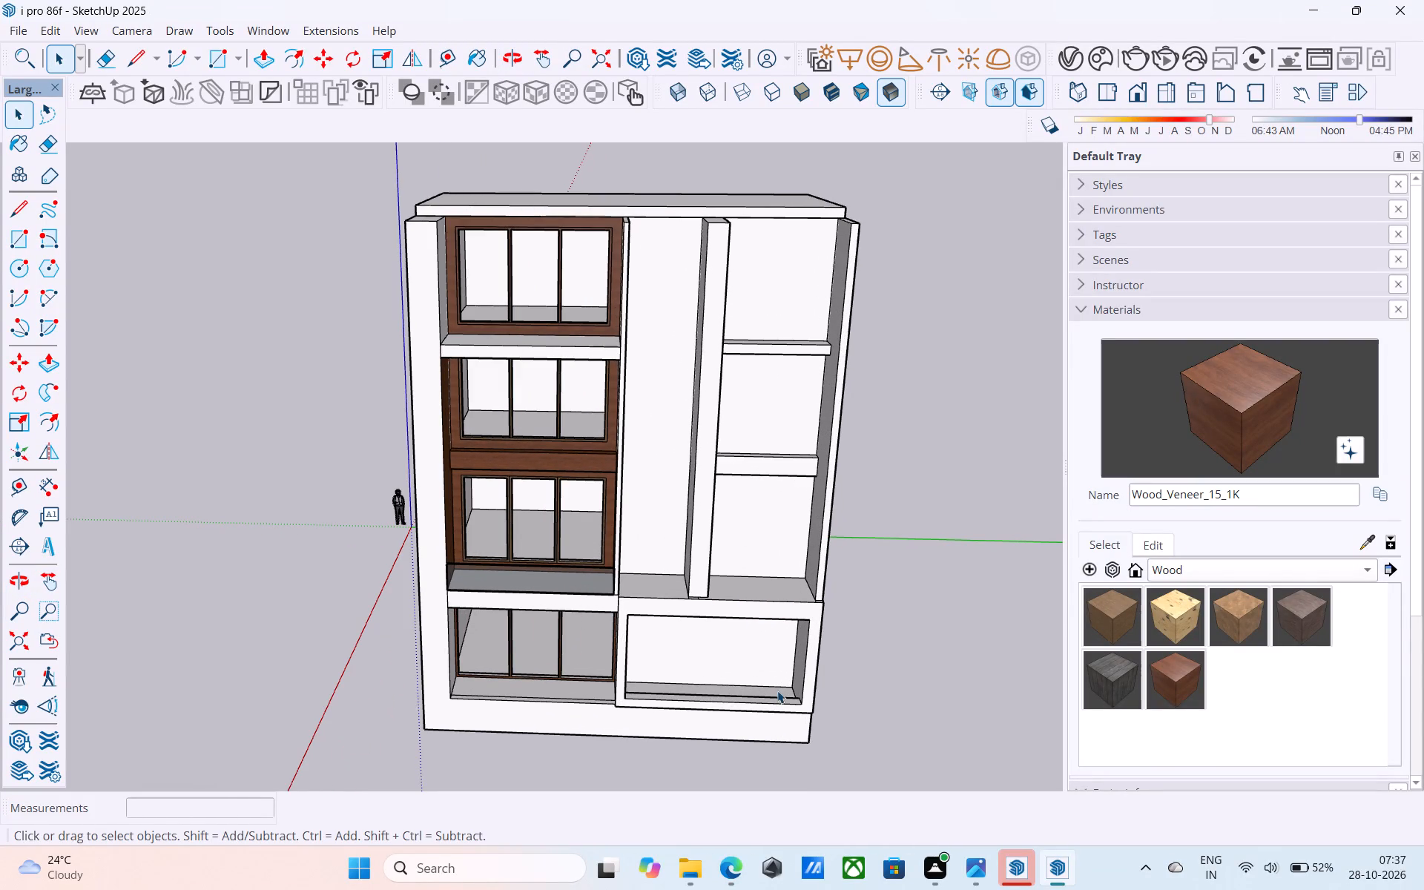
middle_click_drag(761, 700, 837, 570, "shift")
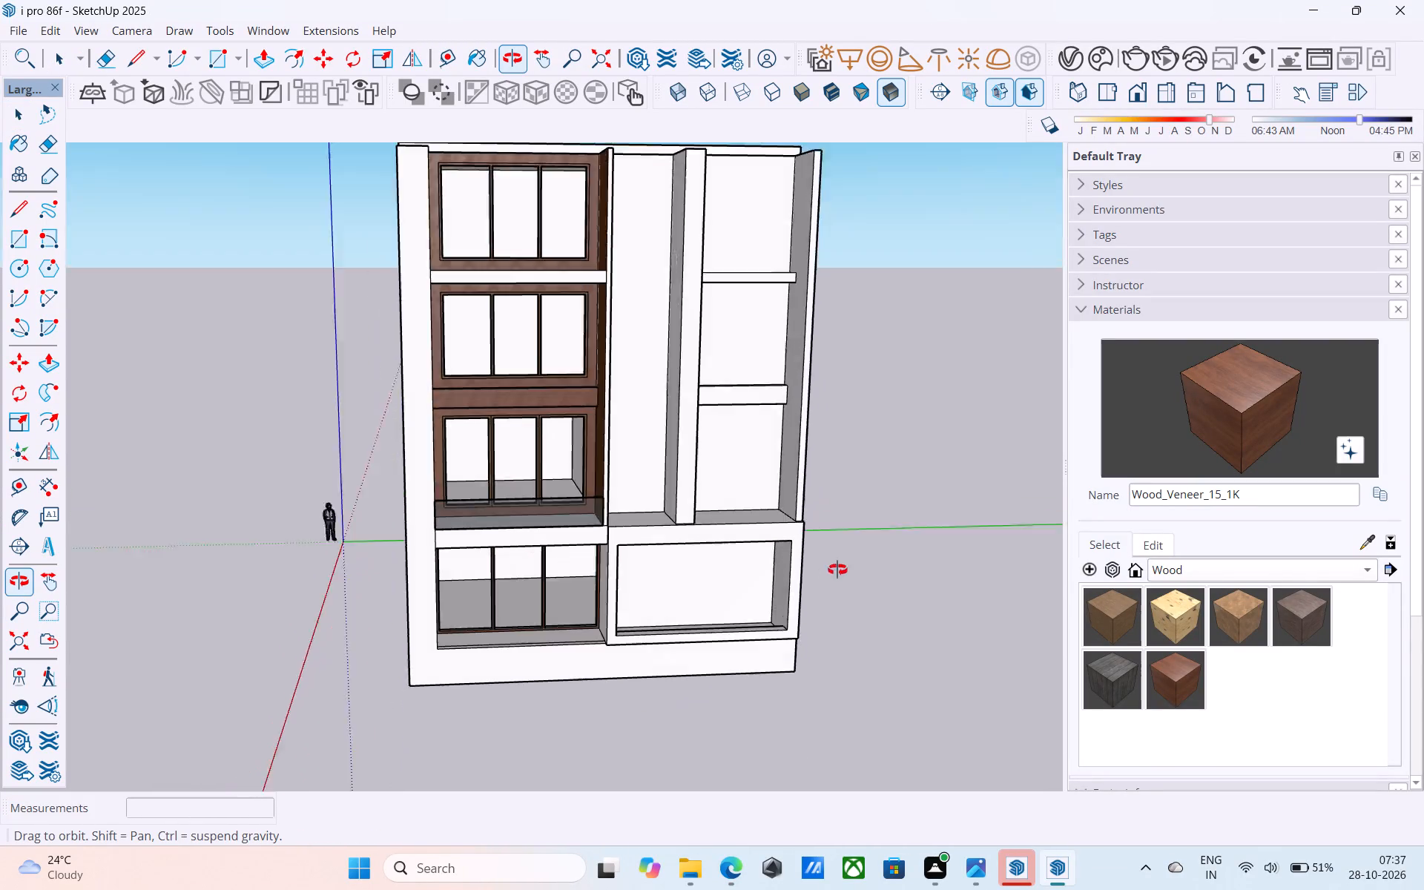
middle_click_drag(837, 570, 874, 484, "shift")
scroll(460, 610, "up", 2)
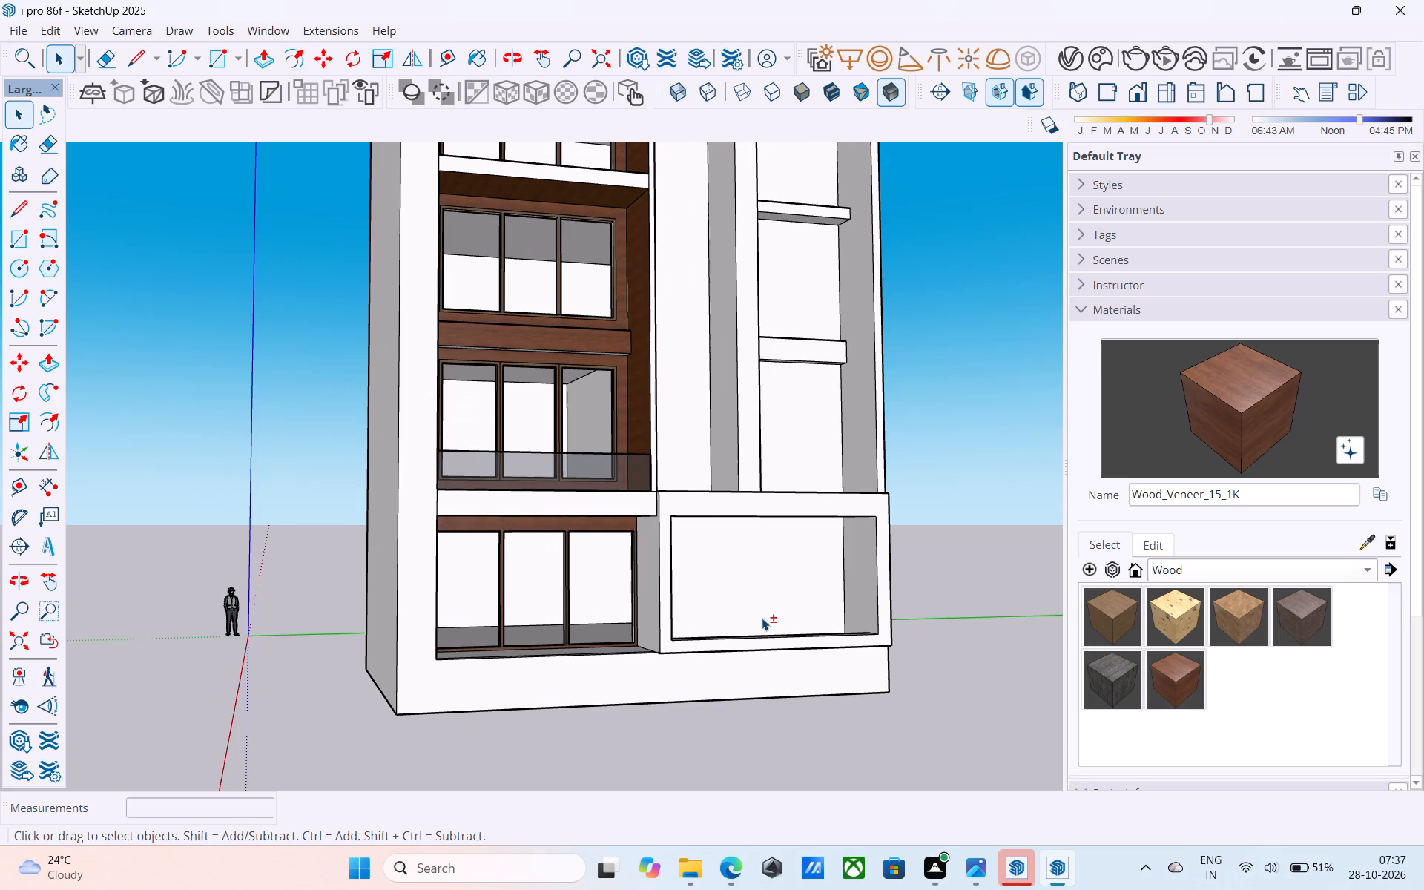
middle_click_drag(759, 620, 541, 615, "shift")
left_click(682, 600)
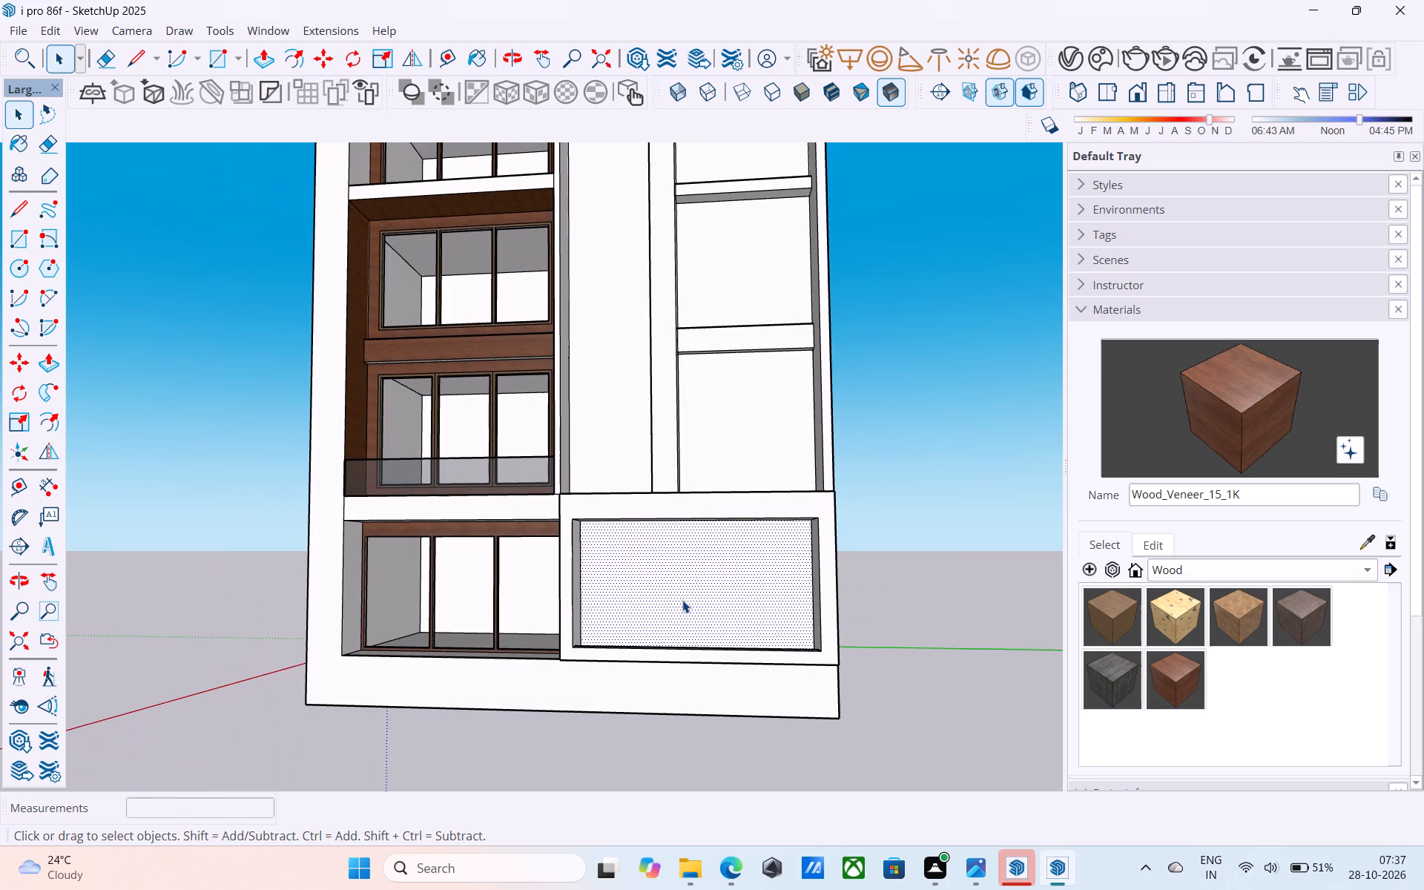
middle_click_drag(682, 600, 614, 623)
scroll(614, 623, "up", 2)
key("f")
left_click(608, 622)
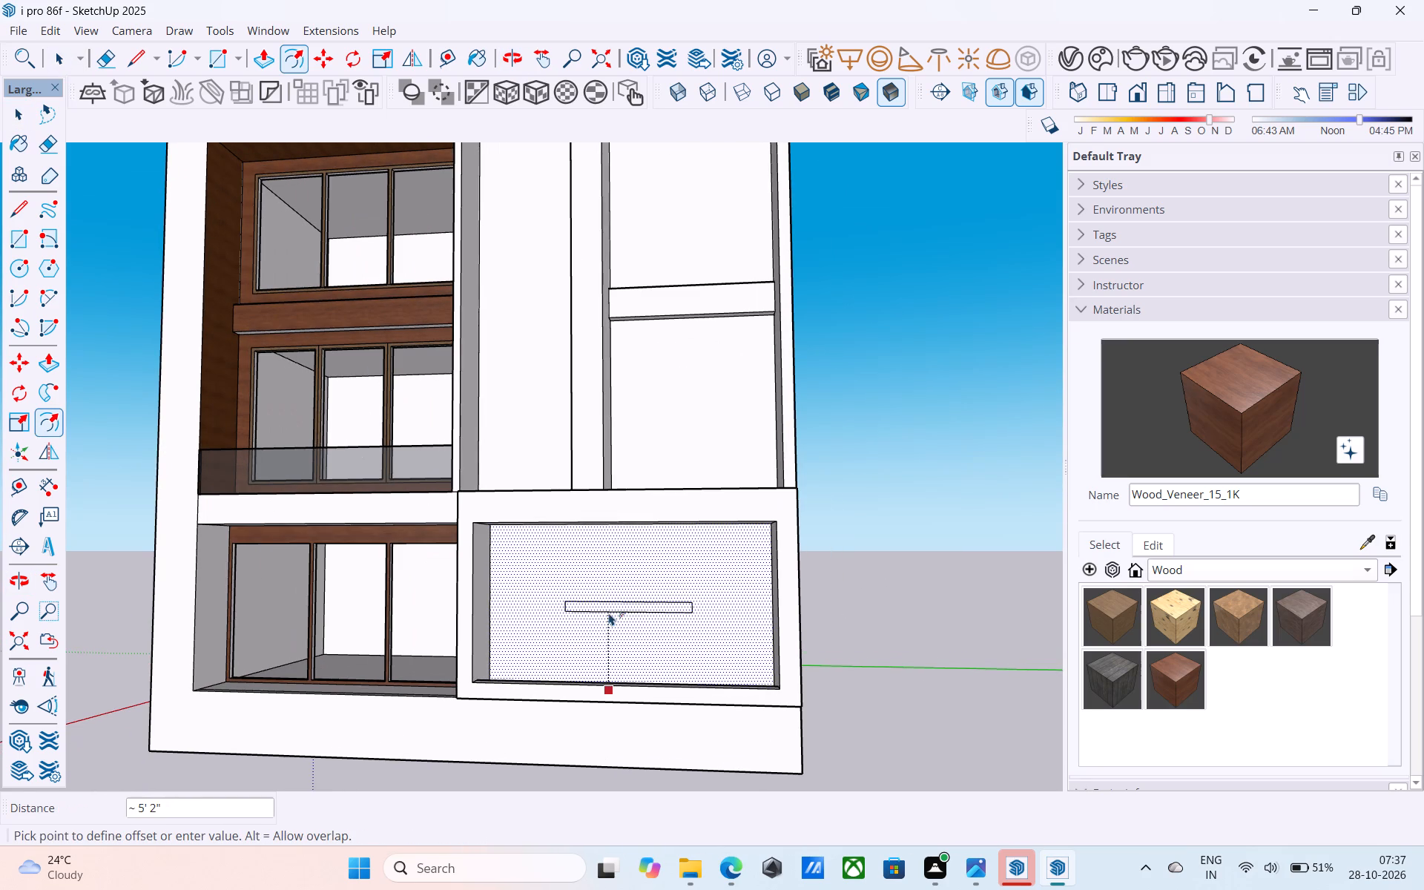
type("1'")
key("Return")
key("space")
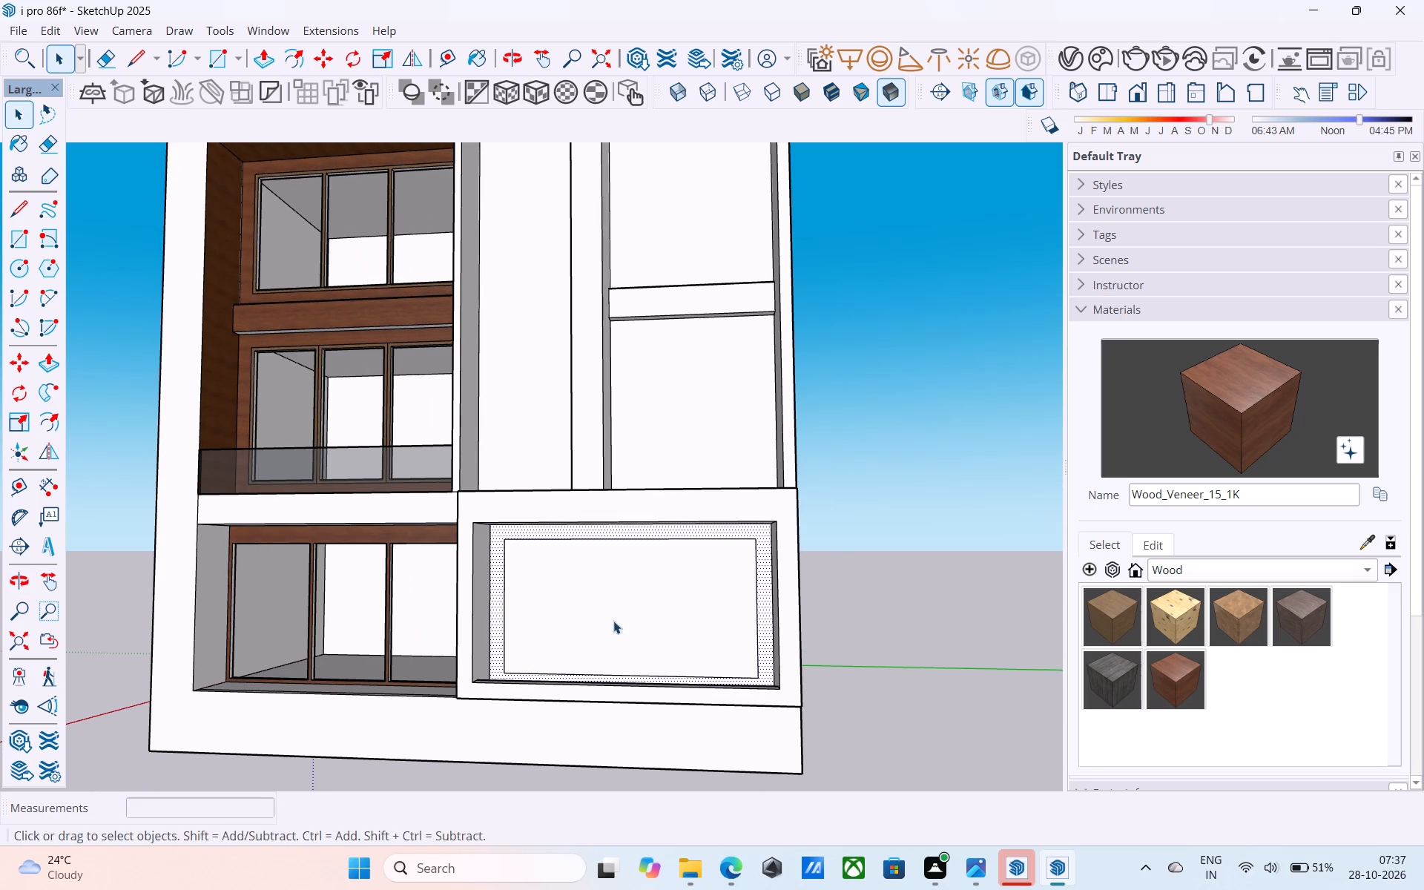
Copy the offset rectangle's vertical side edge across to its opposite side, dividing the span into 4 equal panels.
middle_click_drag(613, 621, 670, 670)
left_click(512, 581)
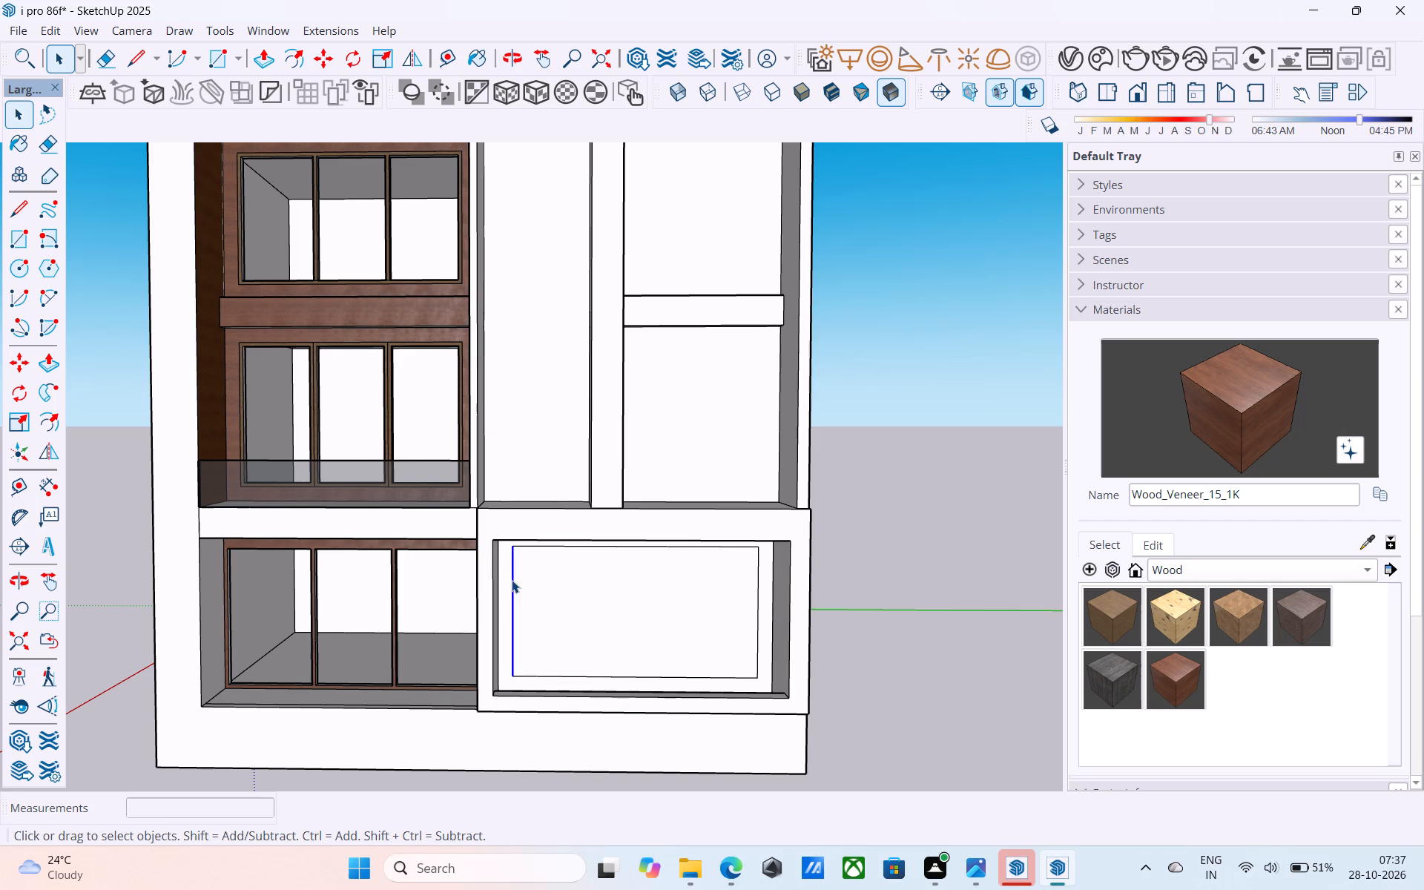
key("m")
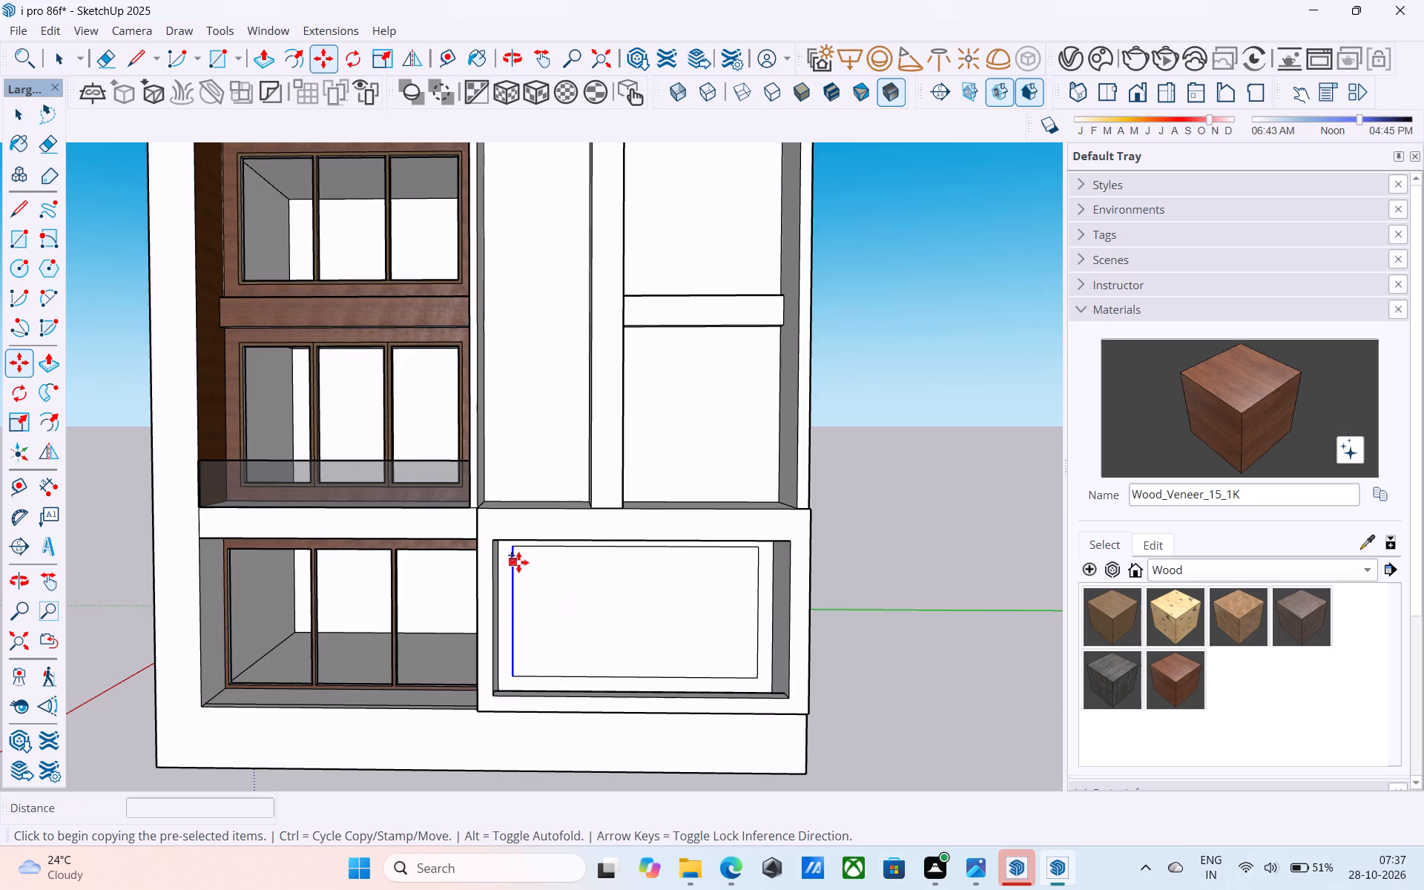
left_click(518, 556)
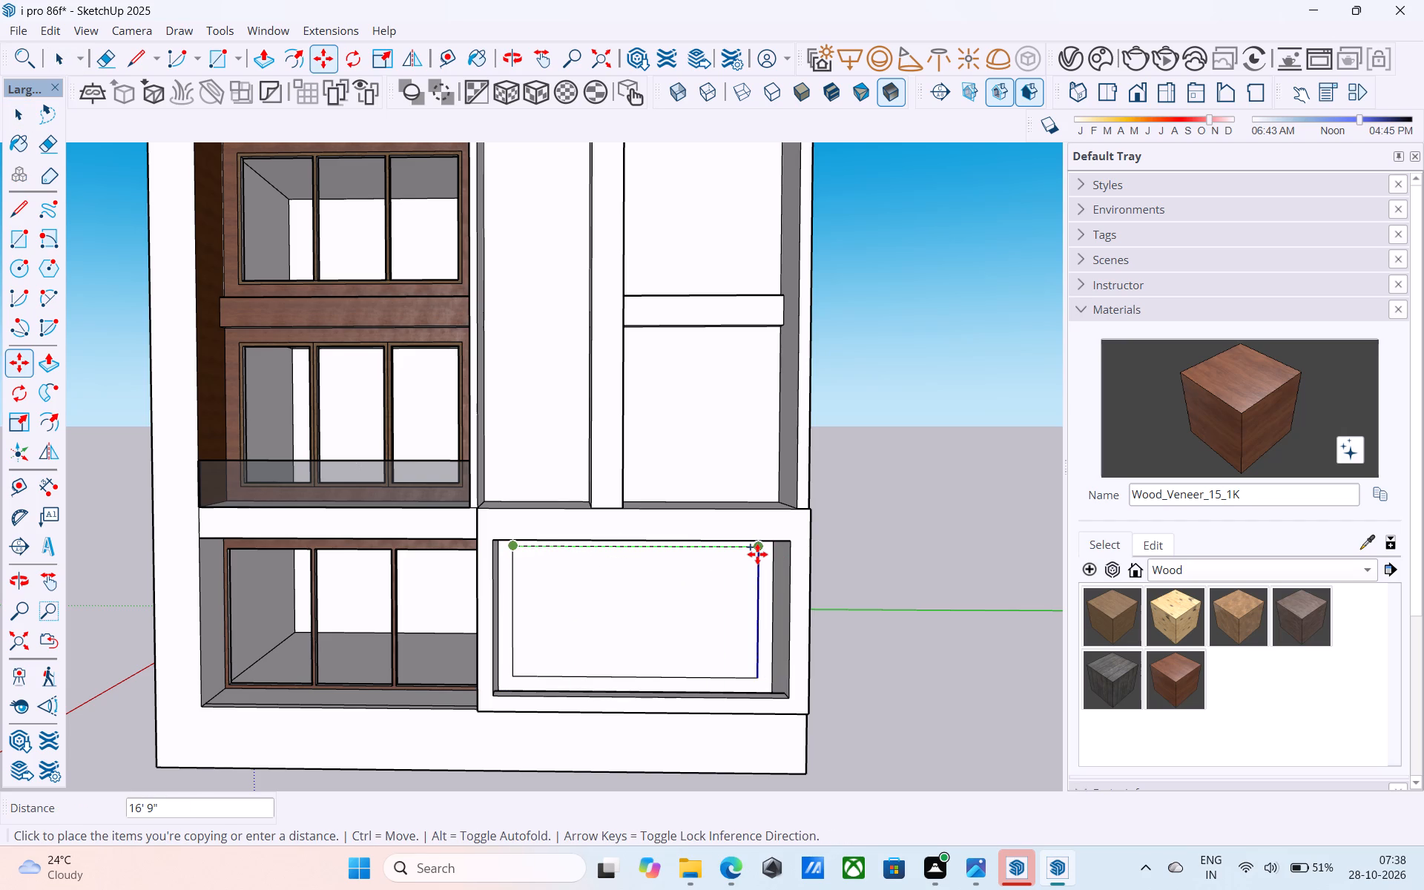
left_click(757, 554)
key("slash")
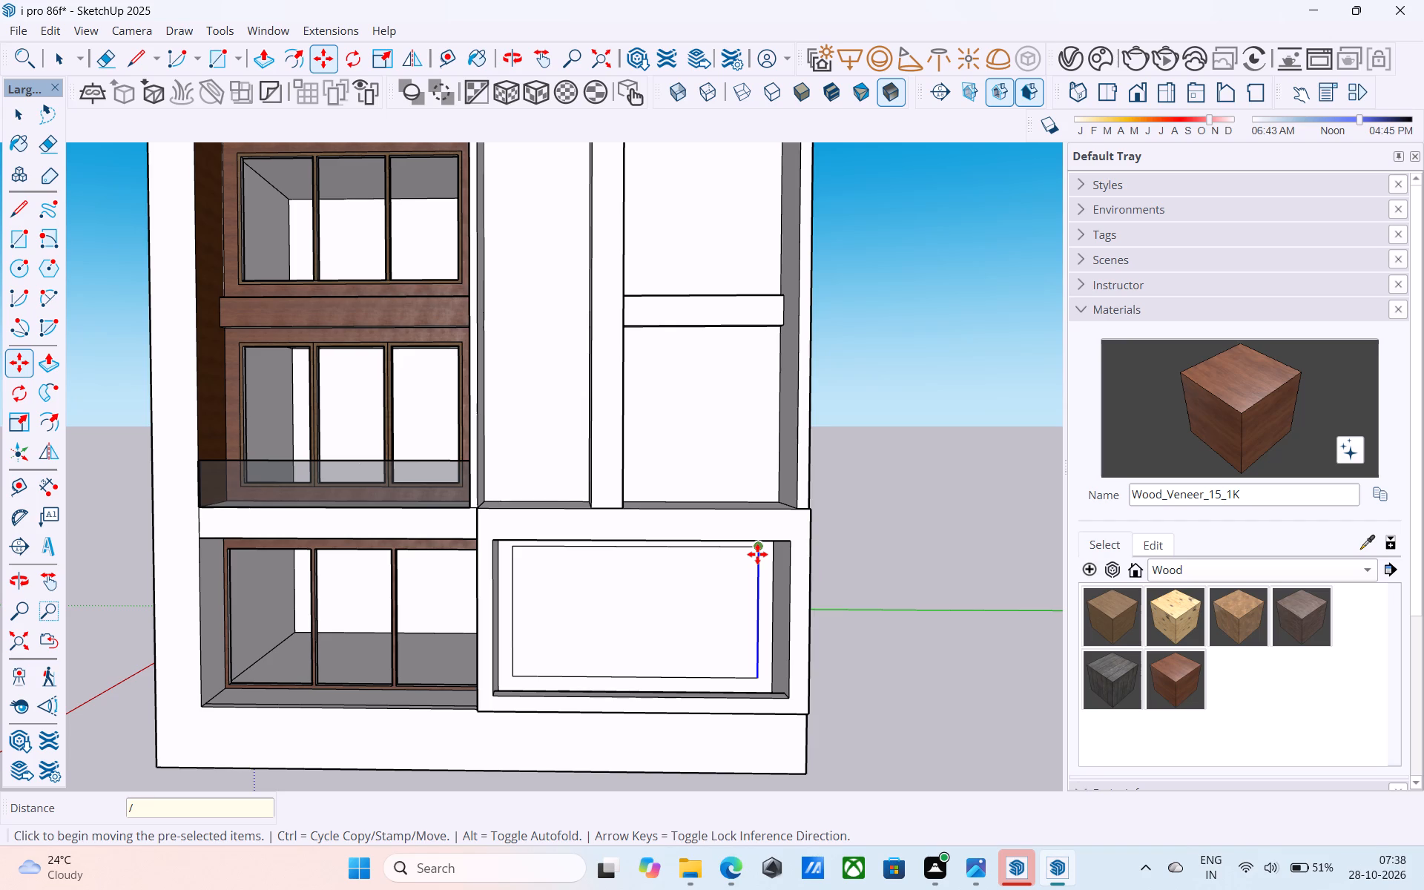
key("4")
key("Return")
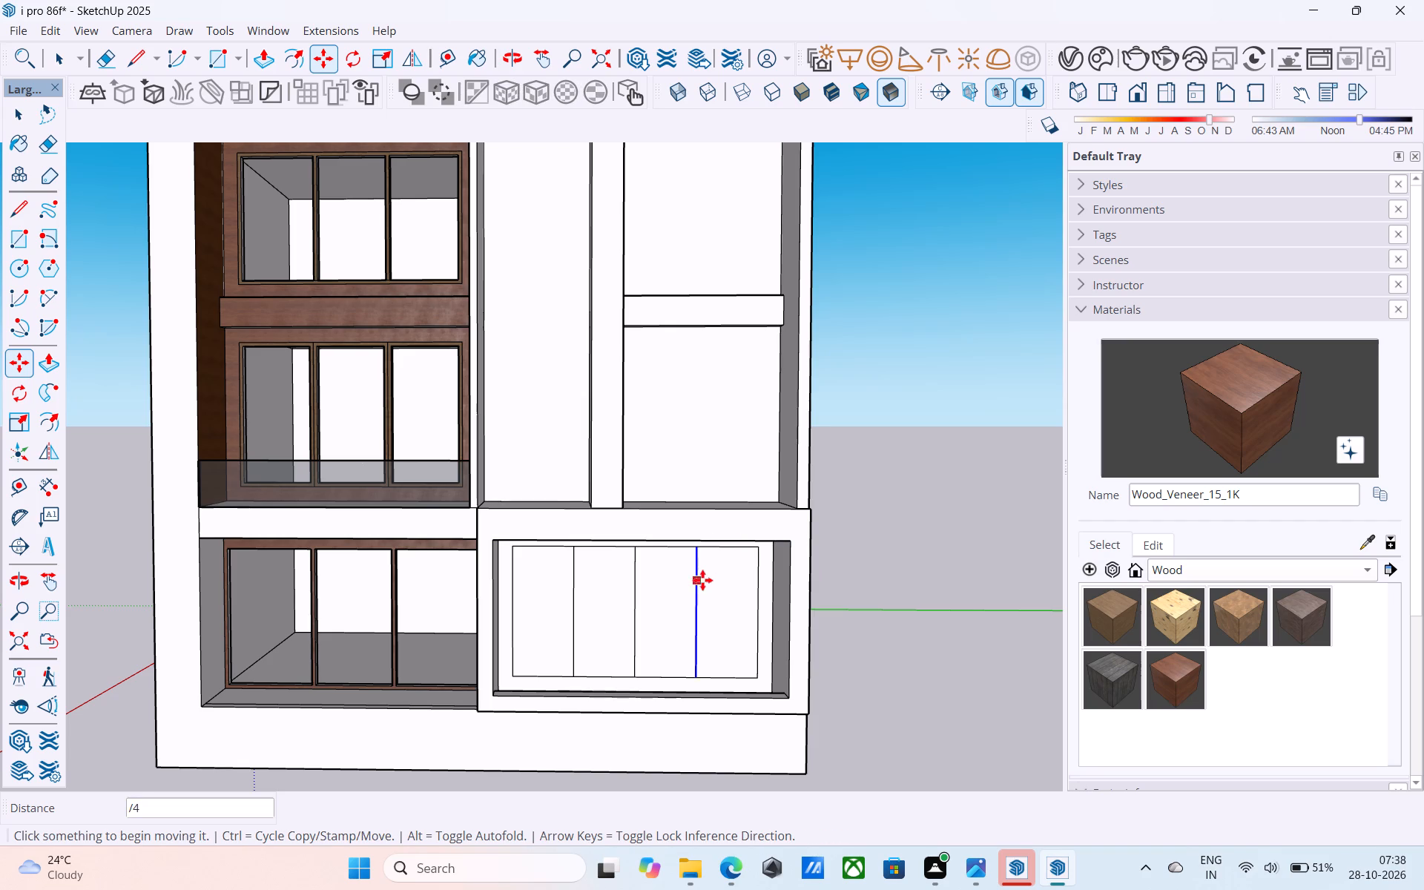
Examine the proportions of the whole facade, including the divided ground-floor opening, from a distance and from low angles.
scroll(697, 576, "down", 1)
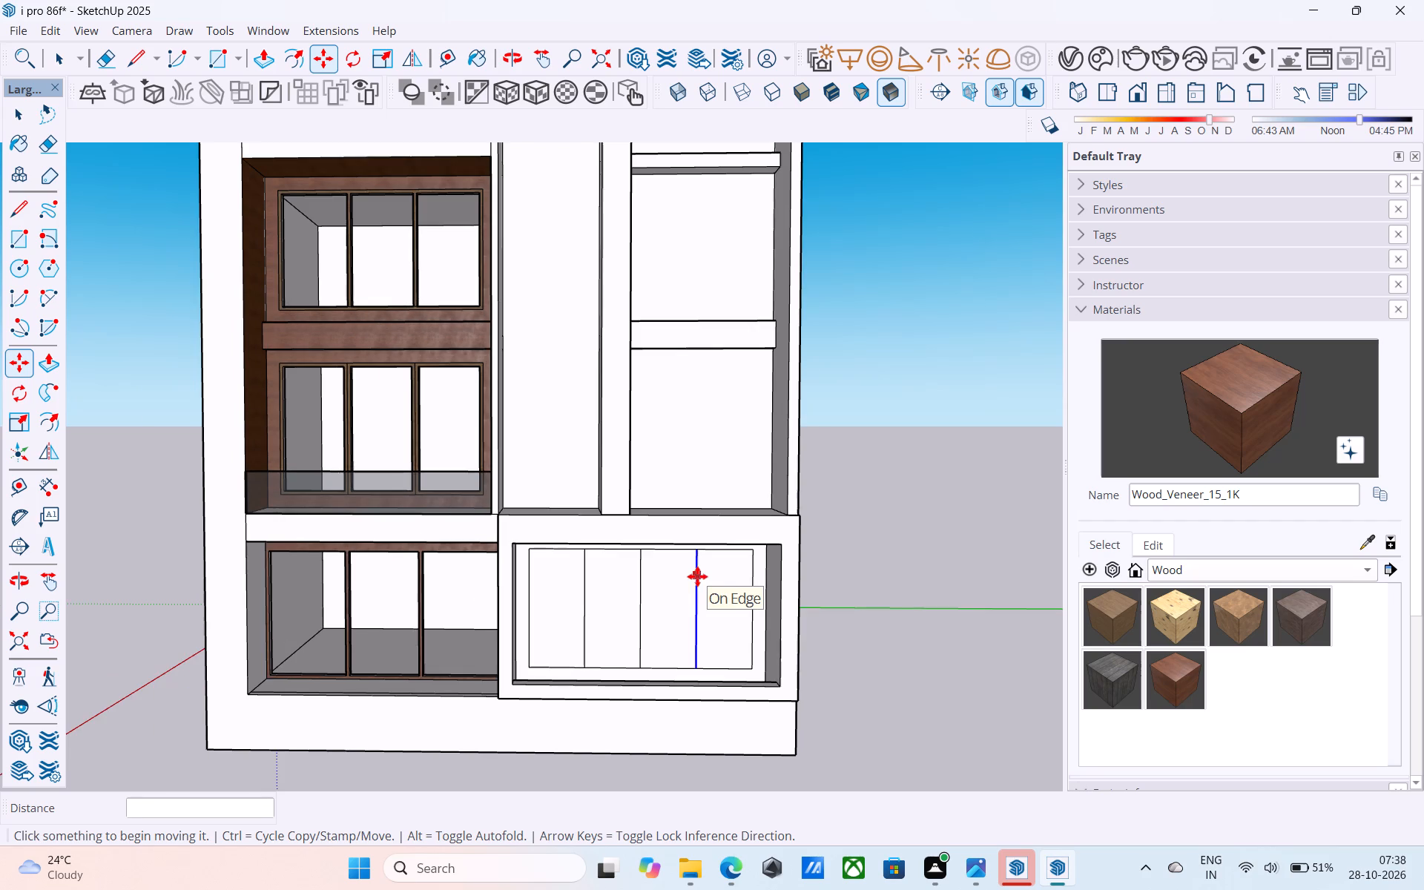
scroll(697, 576, "down", 1)
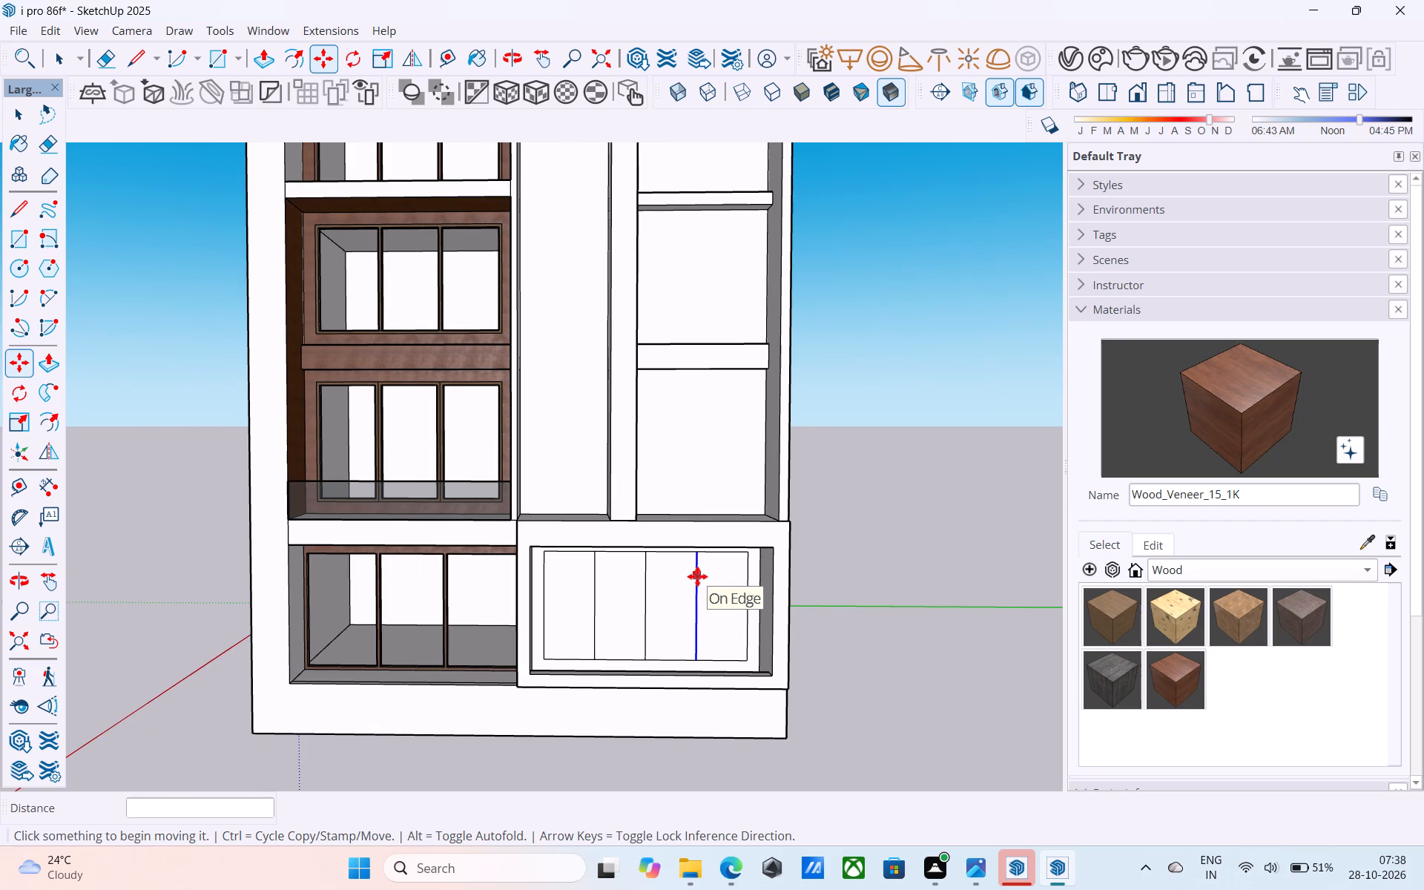
scroll(698, 576, "down", 1)
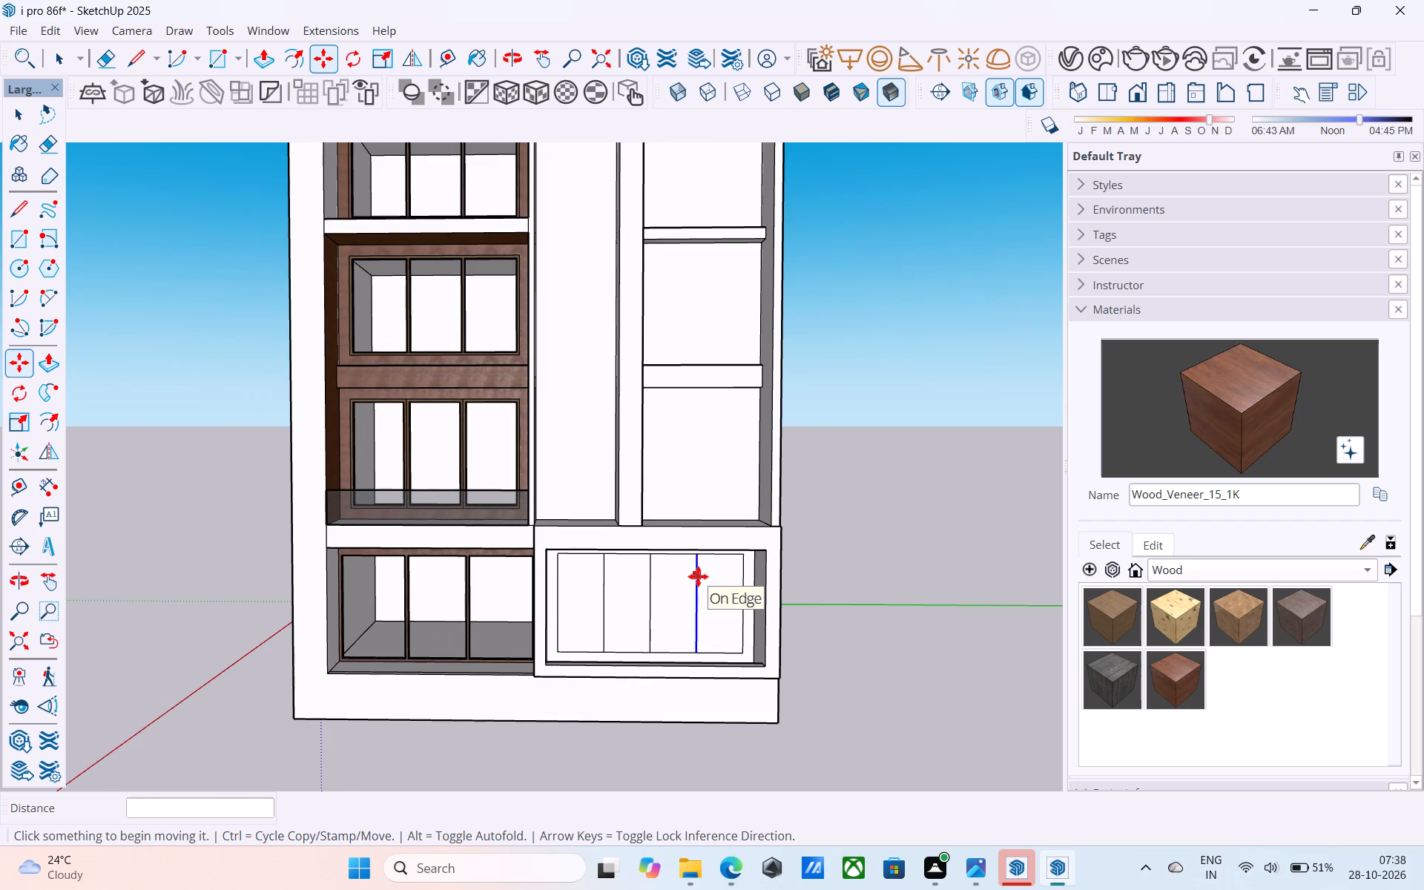
scroll(698, 576, "down", 1)
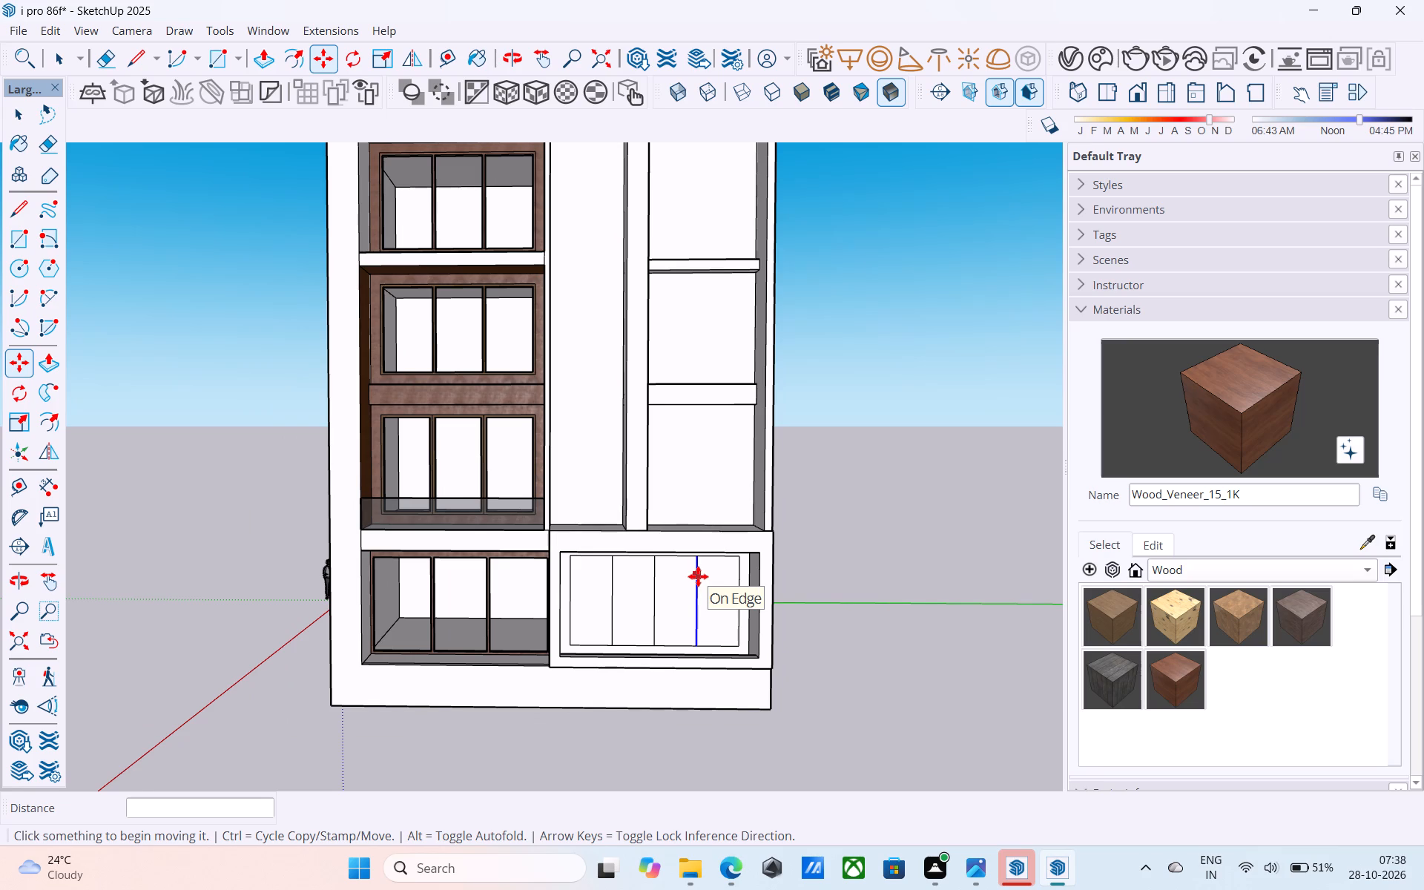
scroll(698, 576, "down", 3)
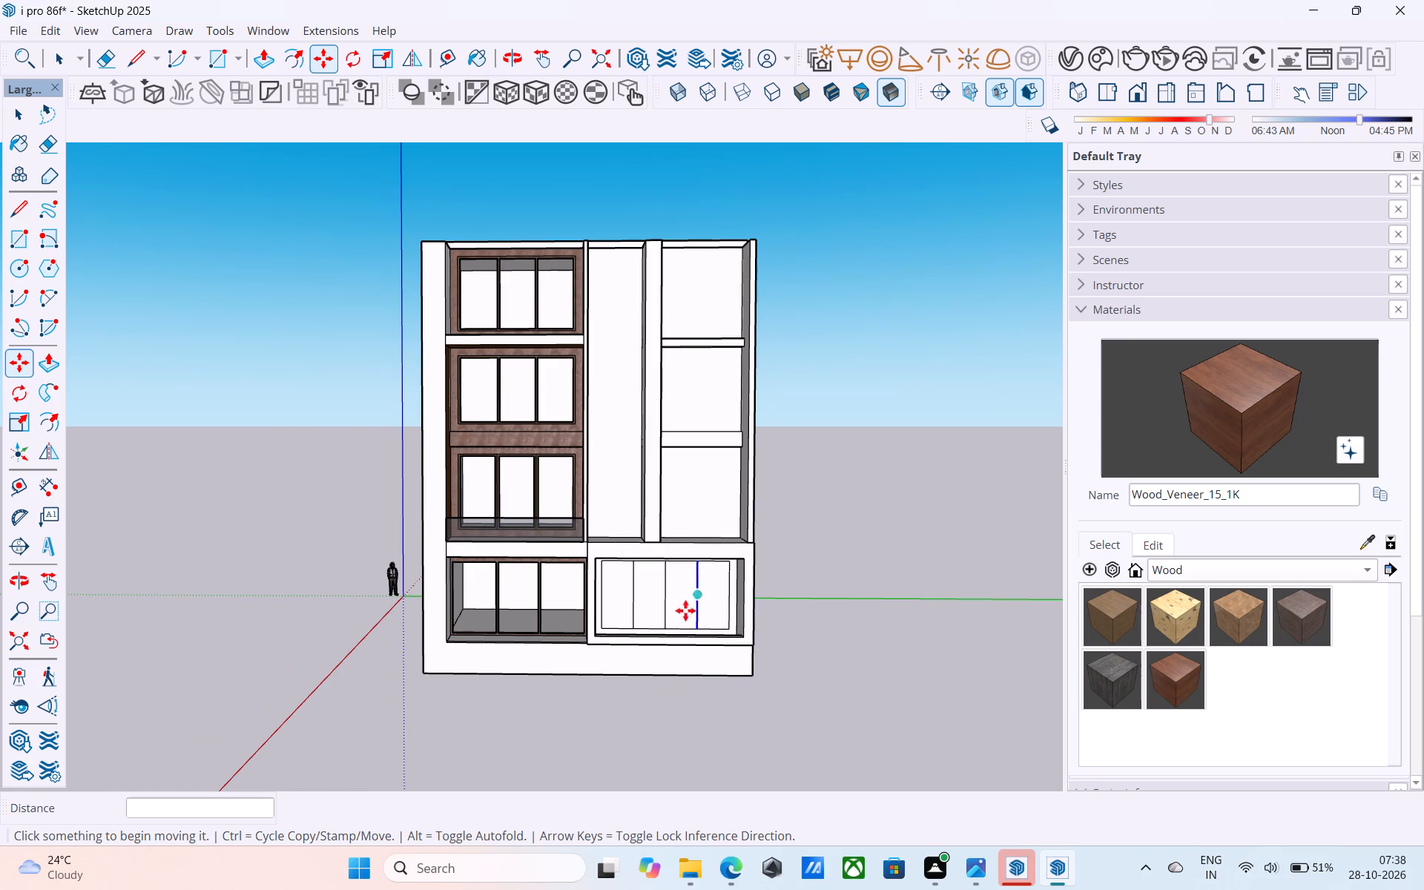
middle_click_drag(685, 611, 687, 601)
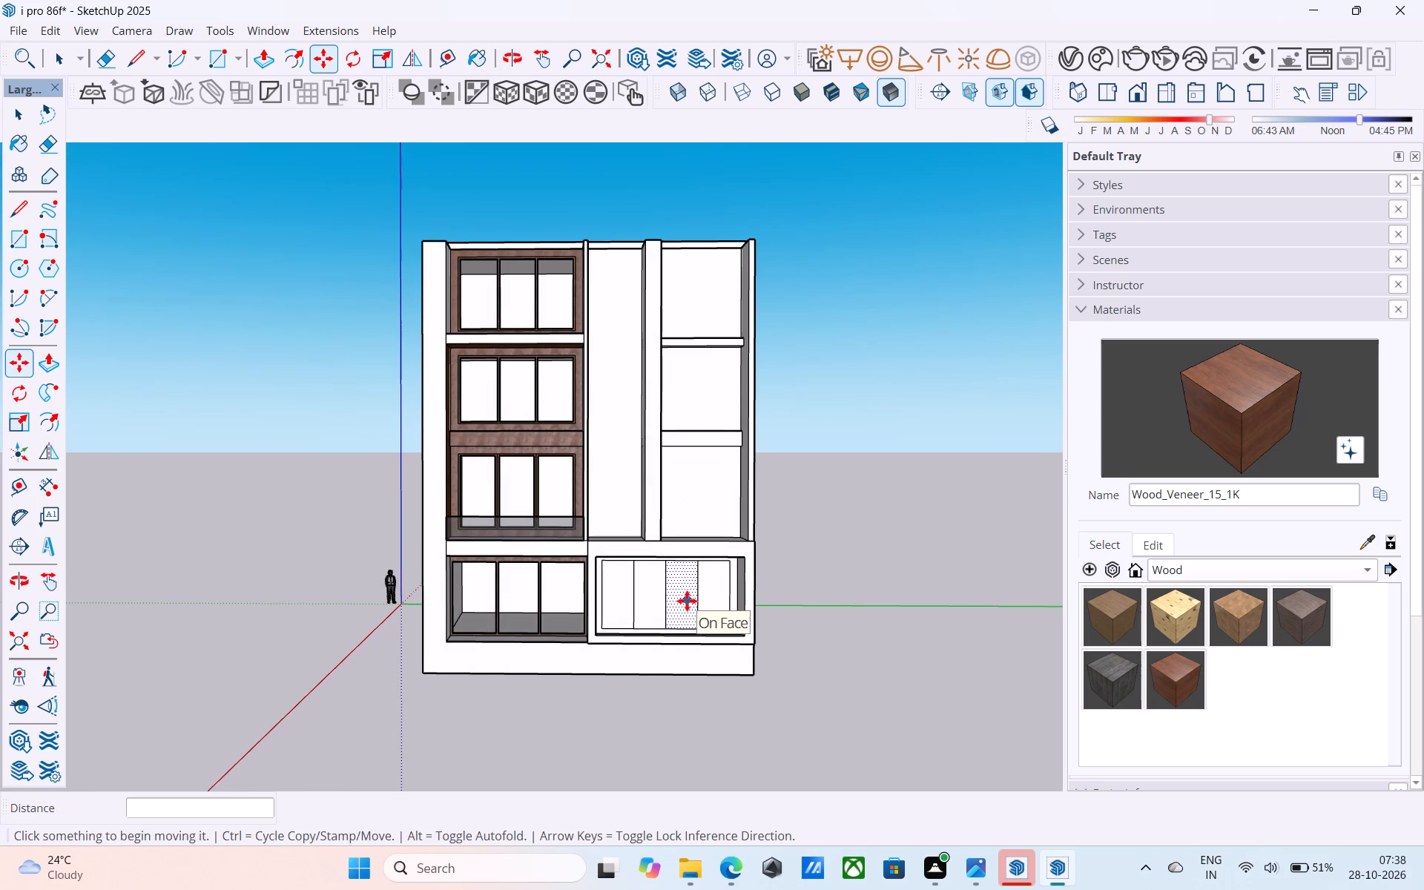
middle_click_drag(697, 550, 694, 498)
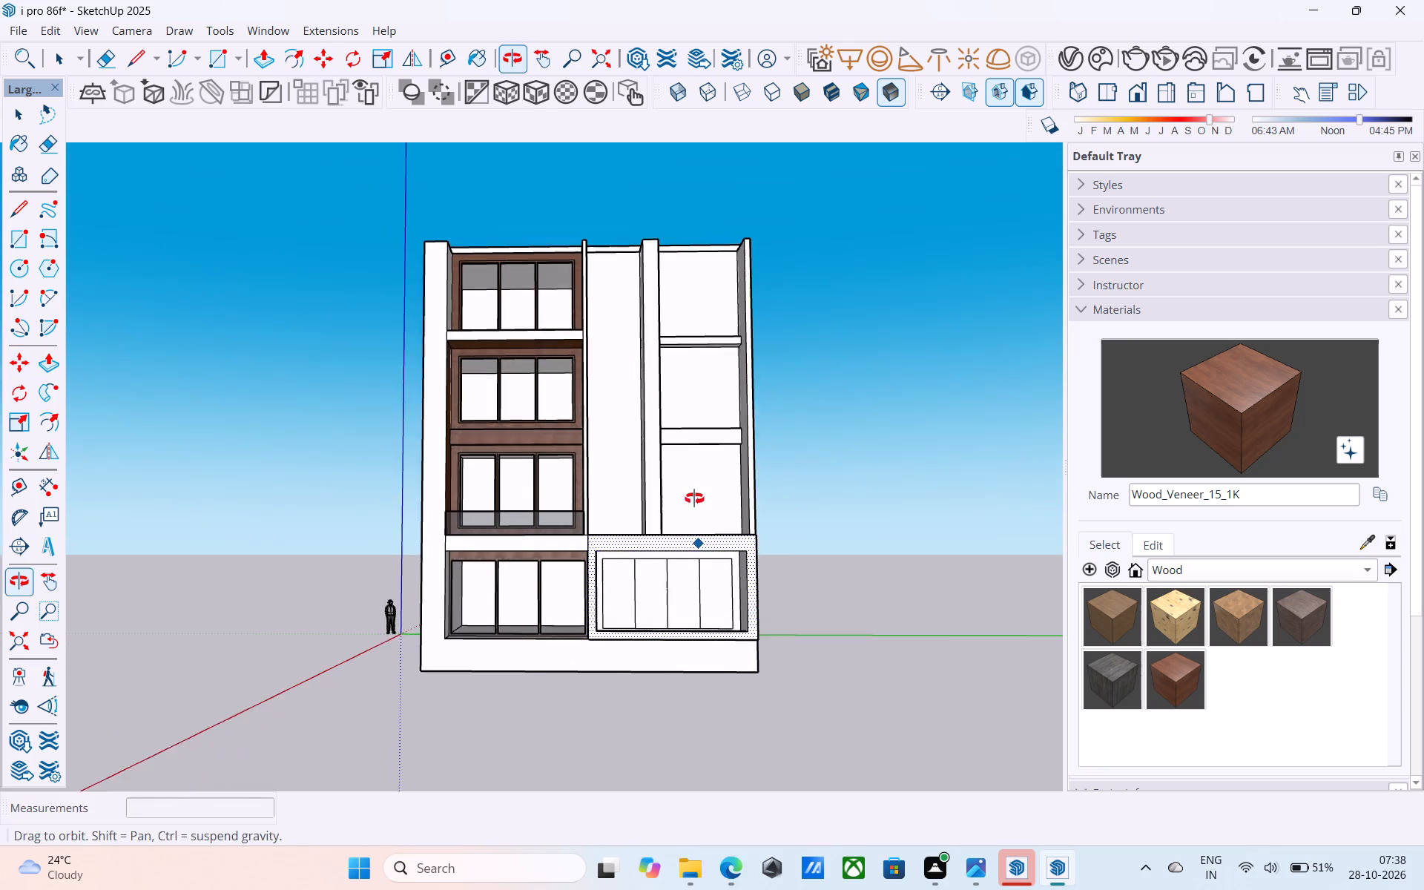
middle_click_drag(694, 498, 694, 497)
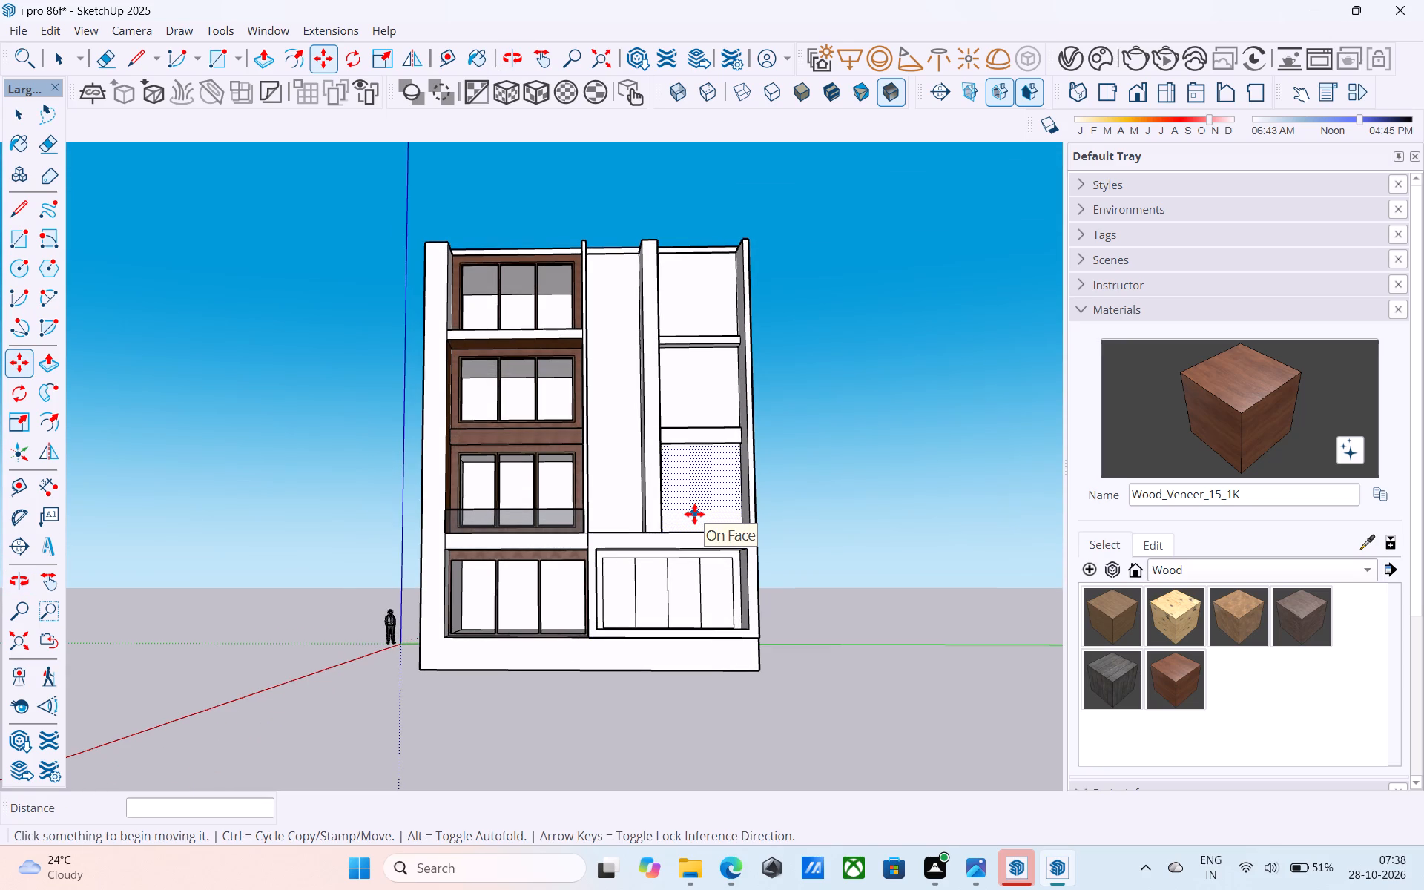
middle_click_drag(693, 597, 699, 569)
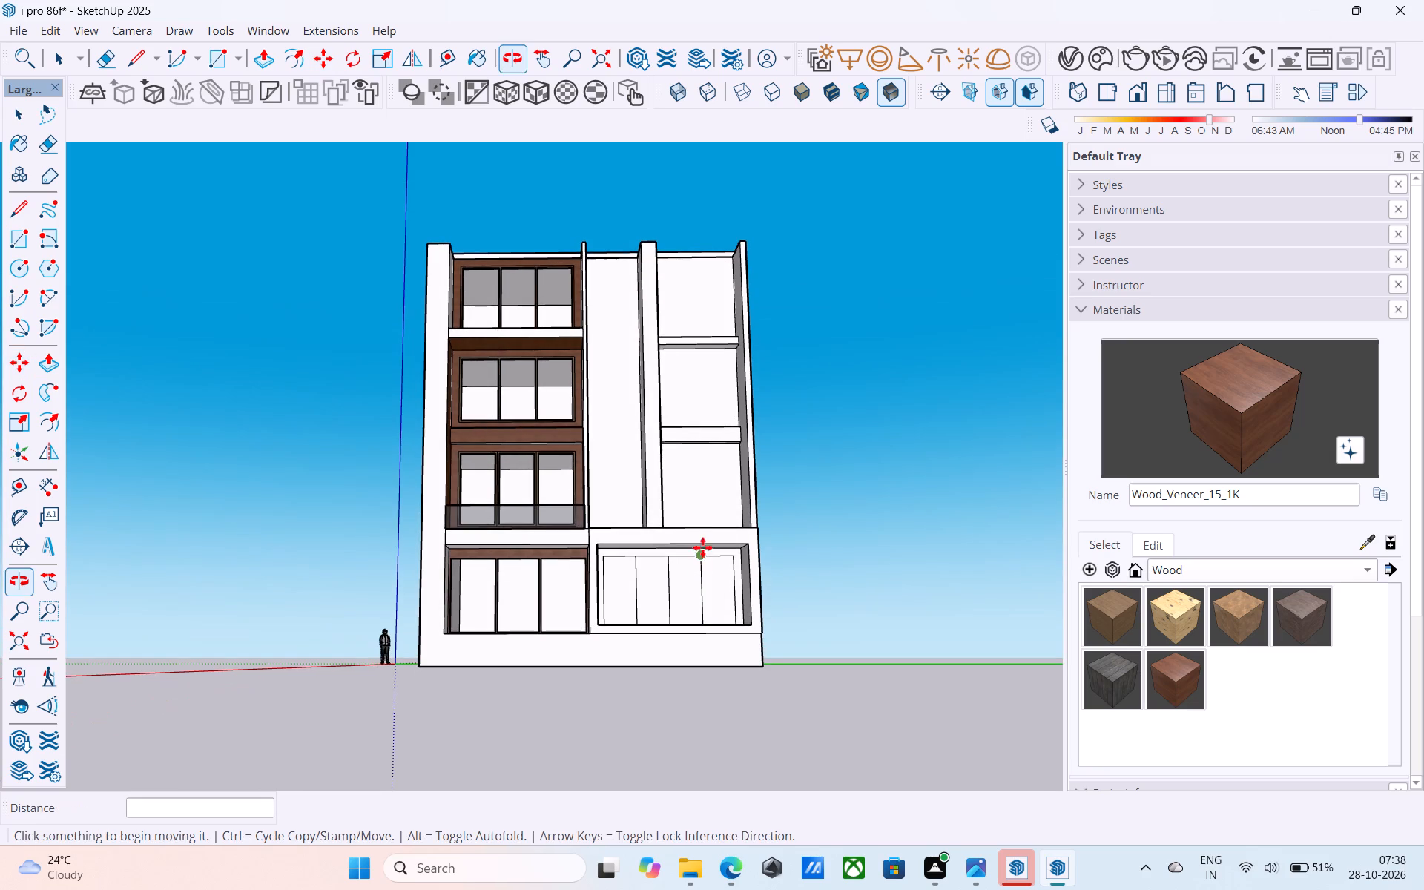
scroll(715, 505, "down", 3)
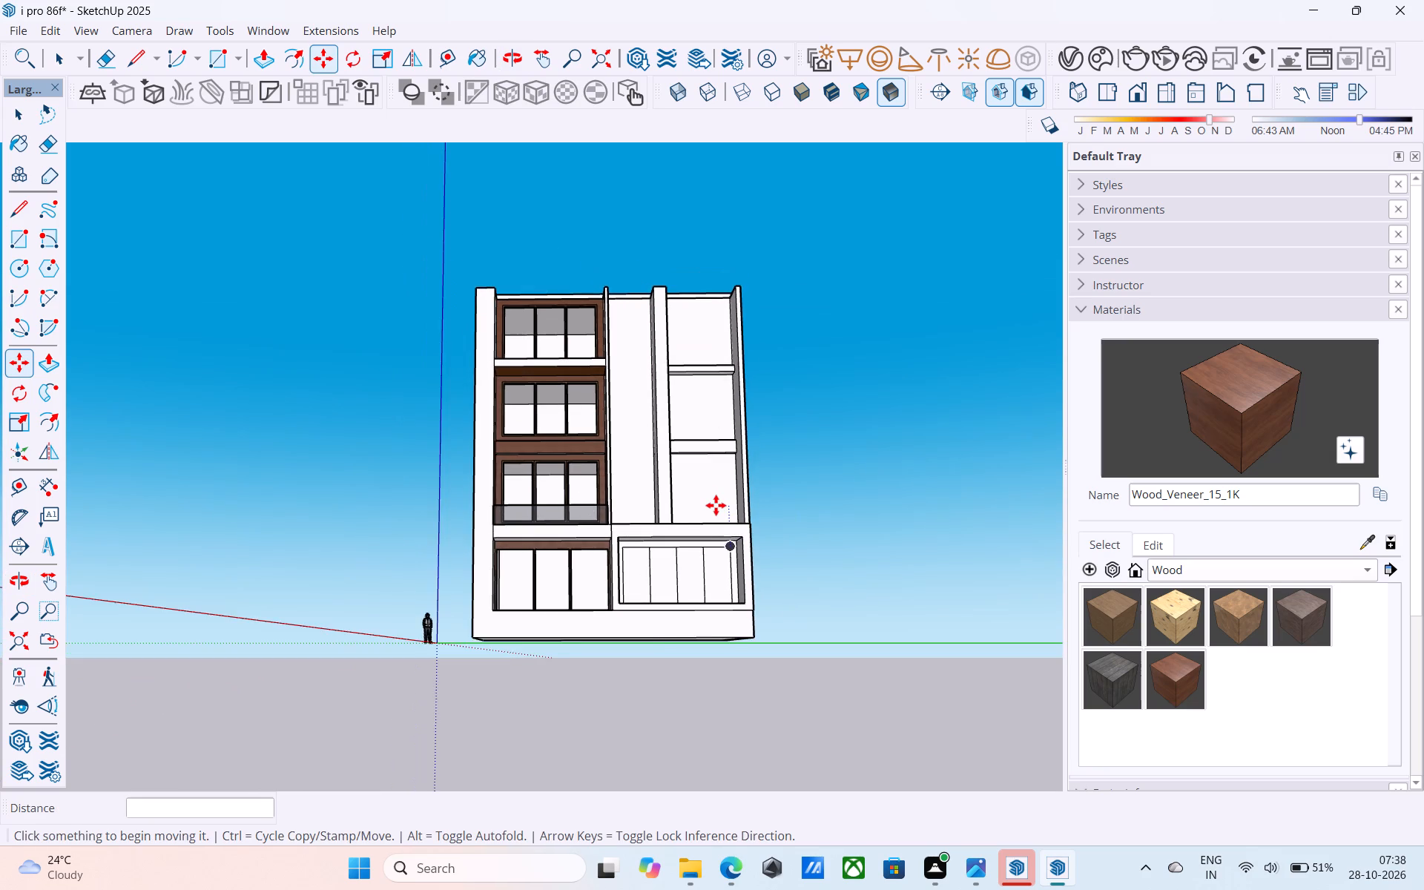
scroll(717, 505, "down", 1)
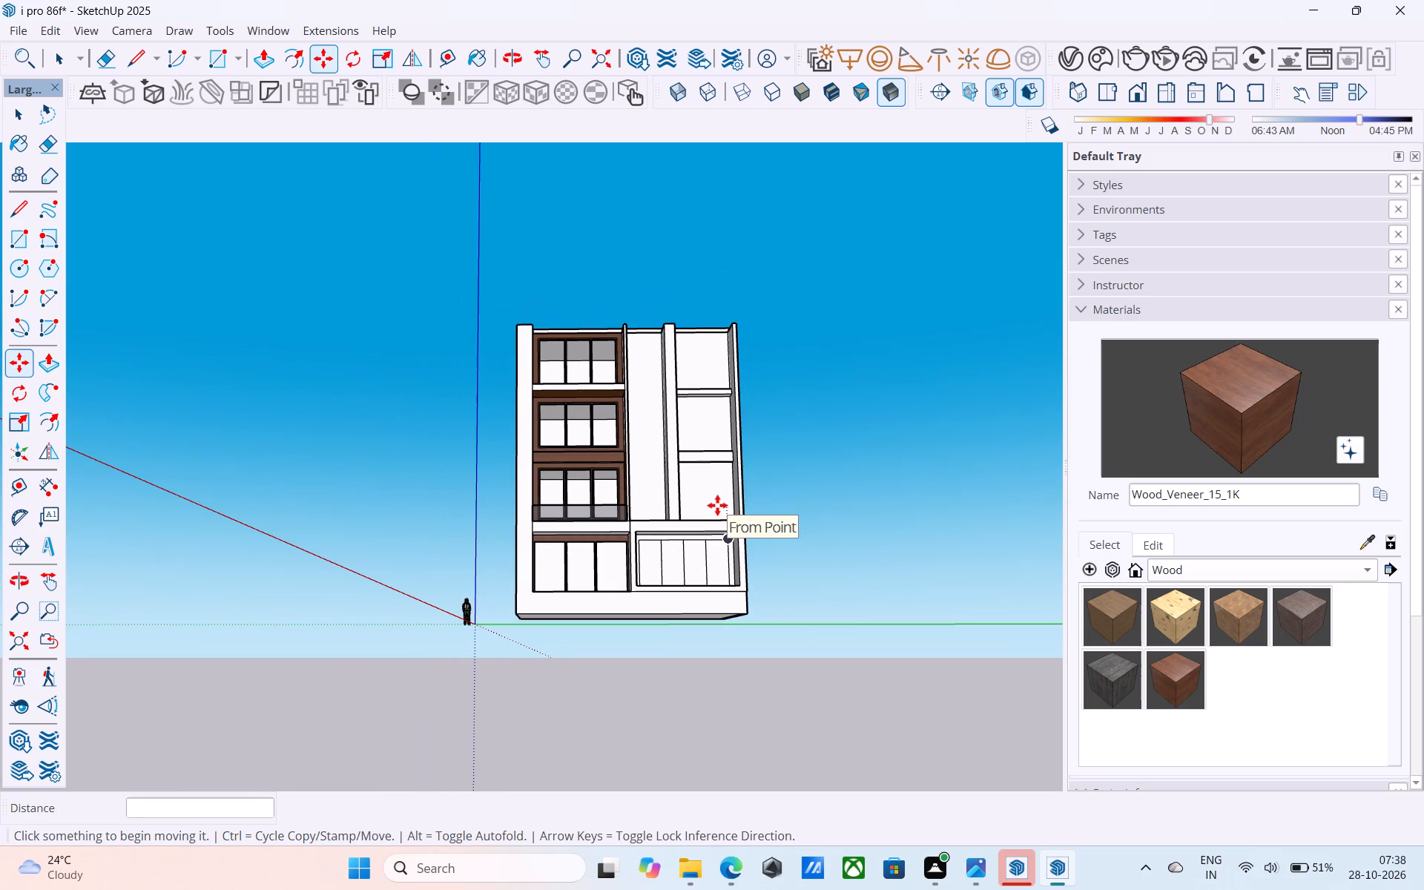
scroll(717, 506, "down", 4)
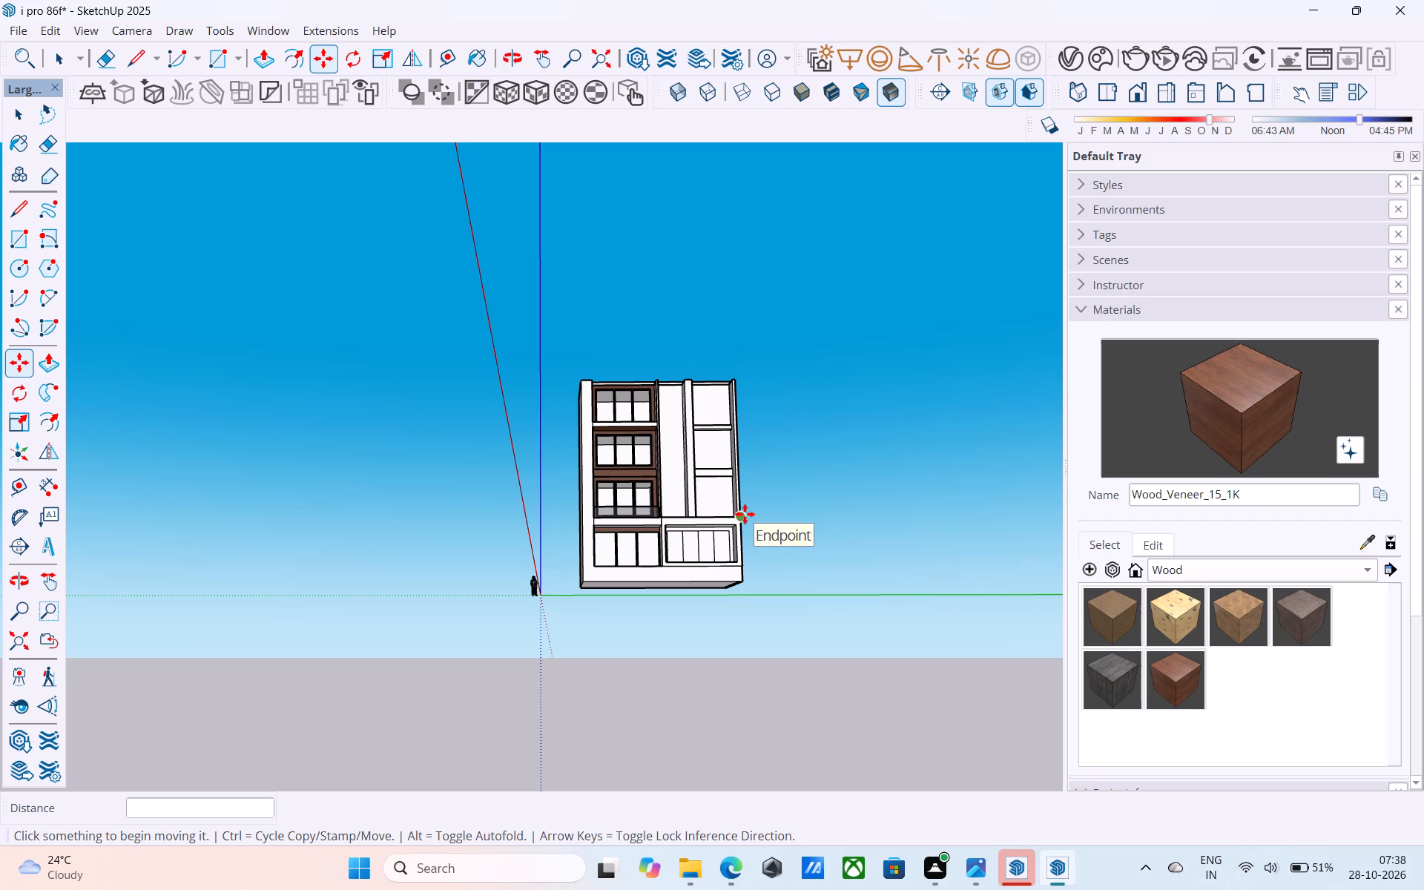
scroll(745, 514, "down", 2)
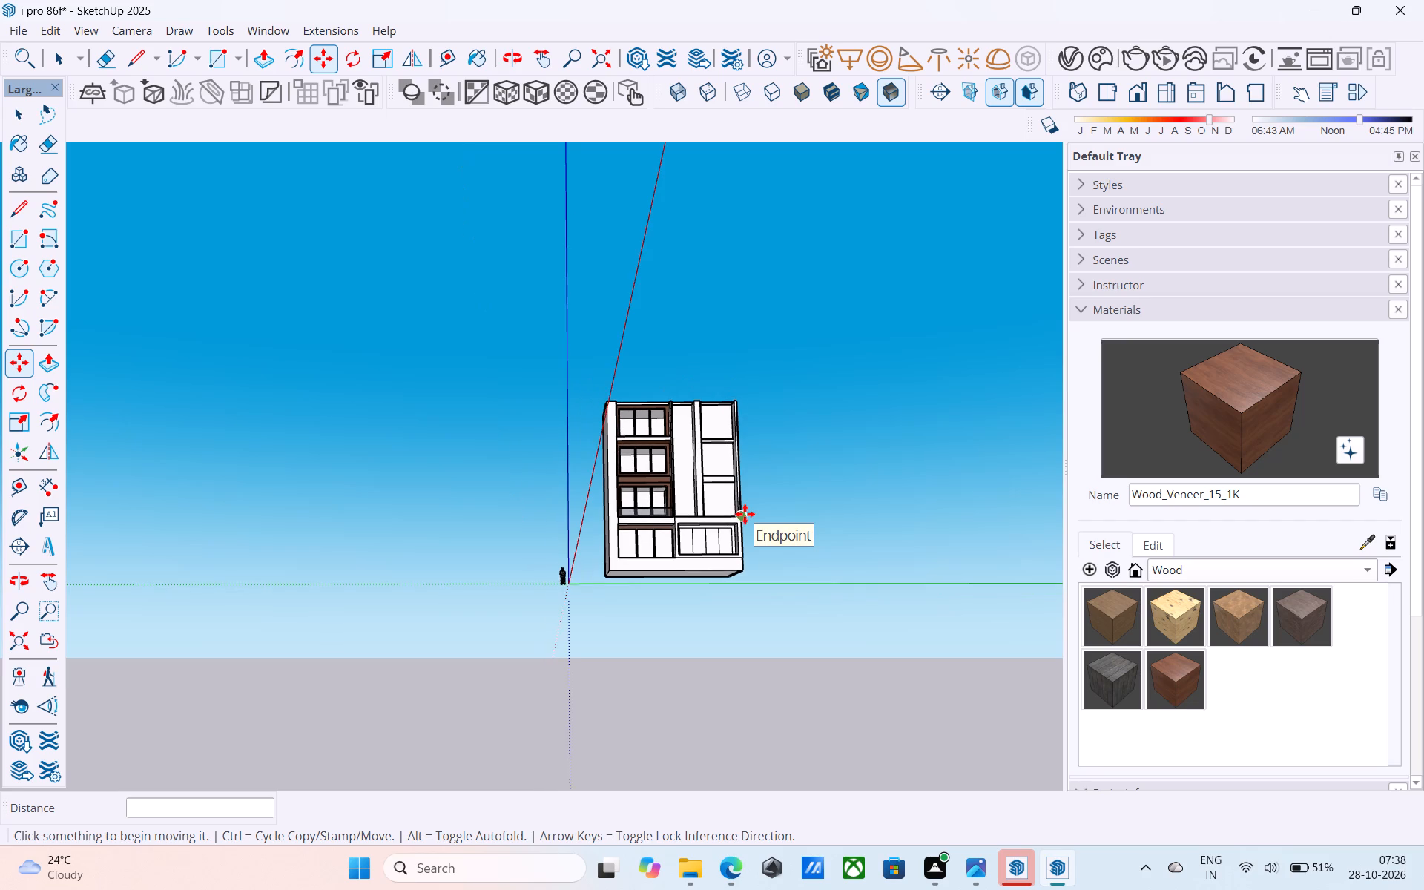
scroll(752, 515, "down", 2)
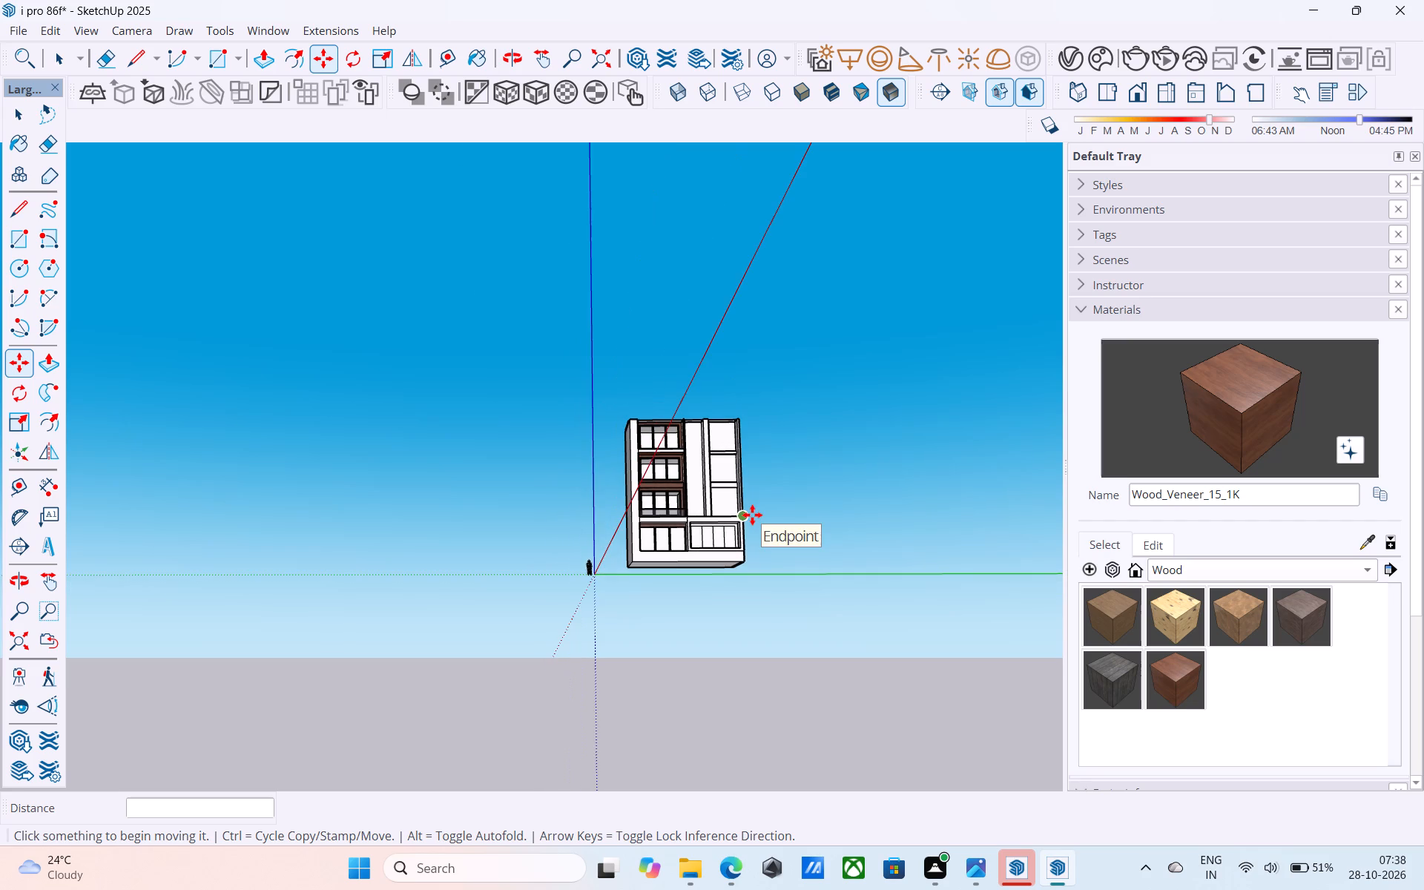
scroll(752, 515, "down", 2)
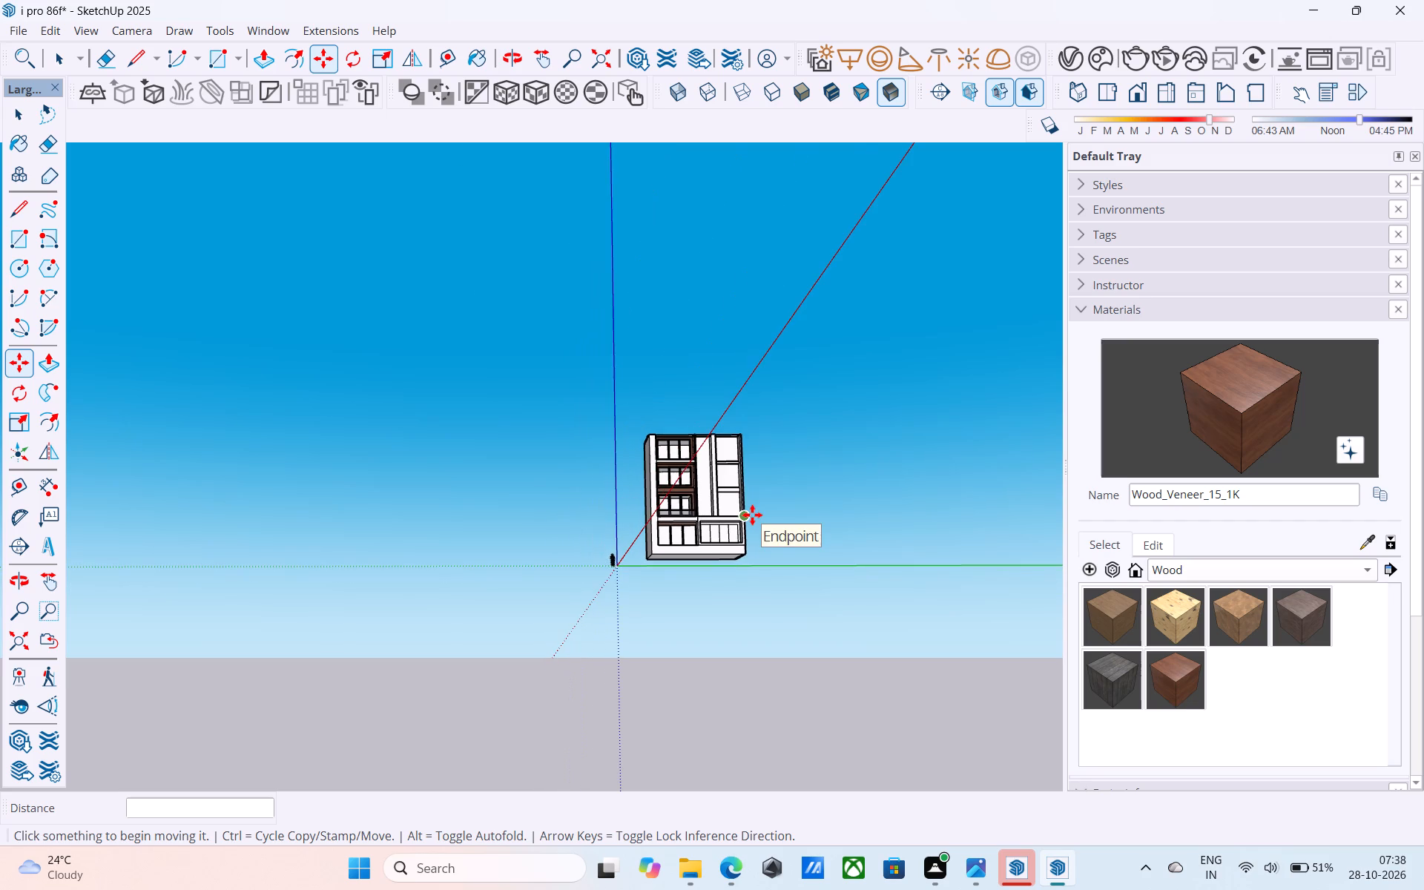
scroll(752, 515, "down", 1)
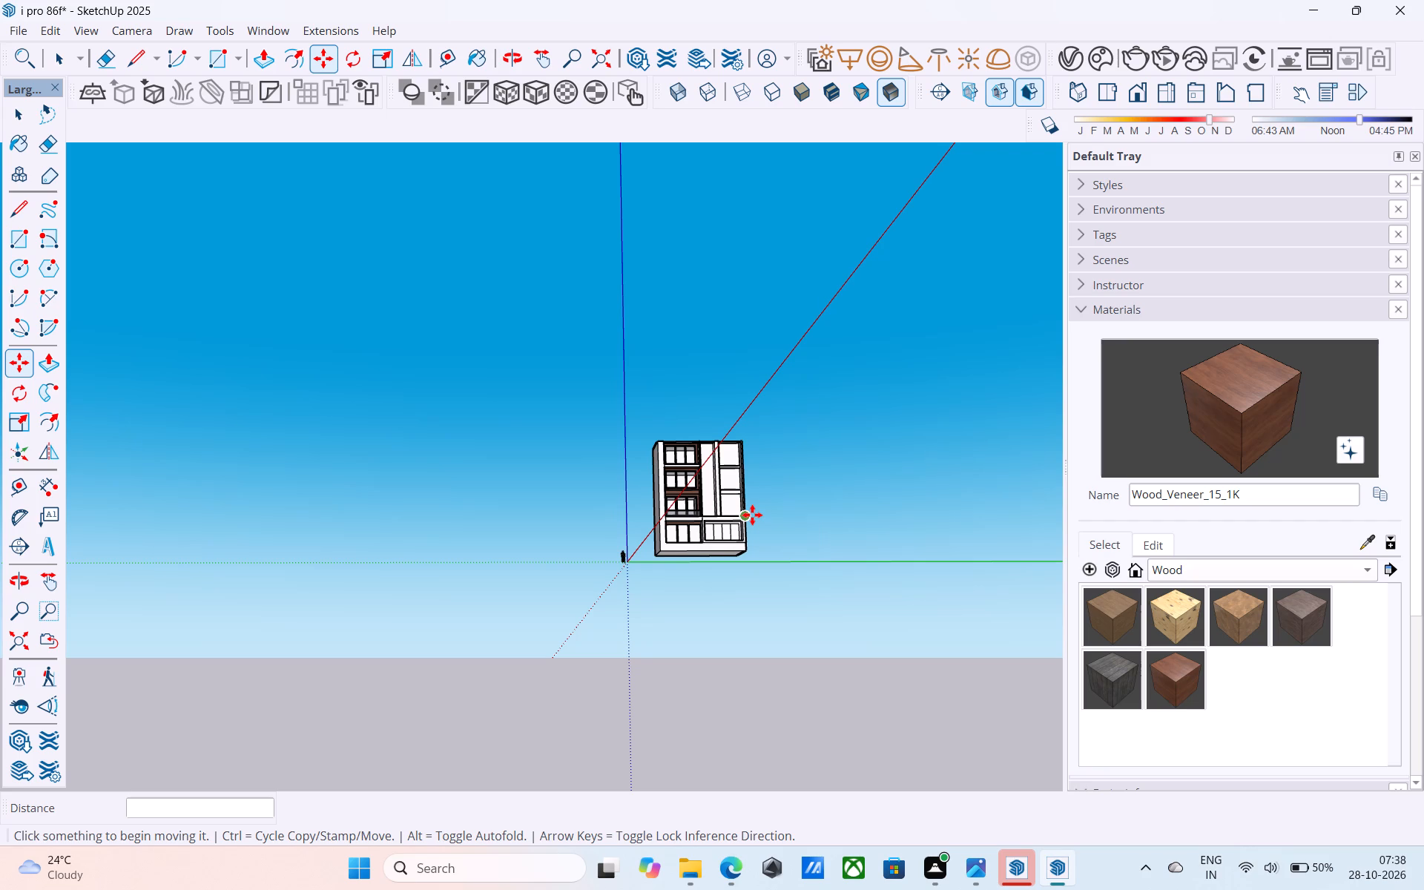
scroll(752, 515, "down", 1)
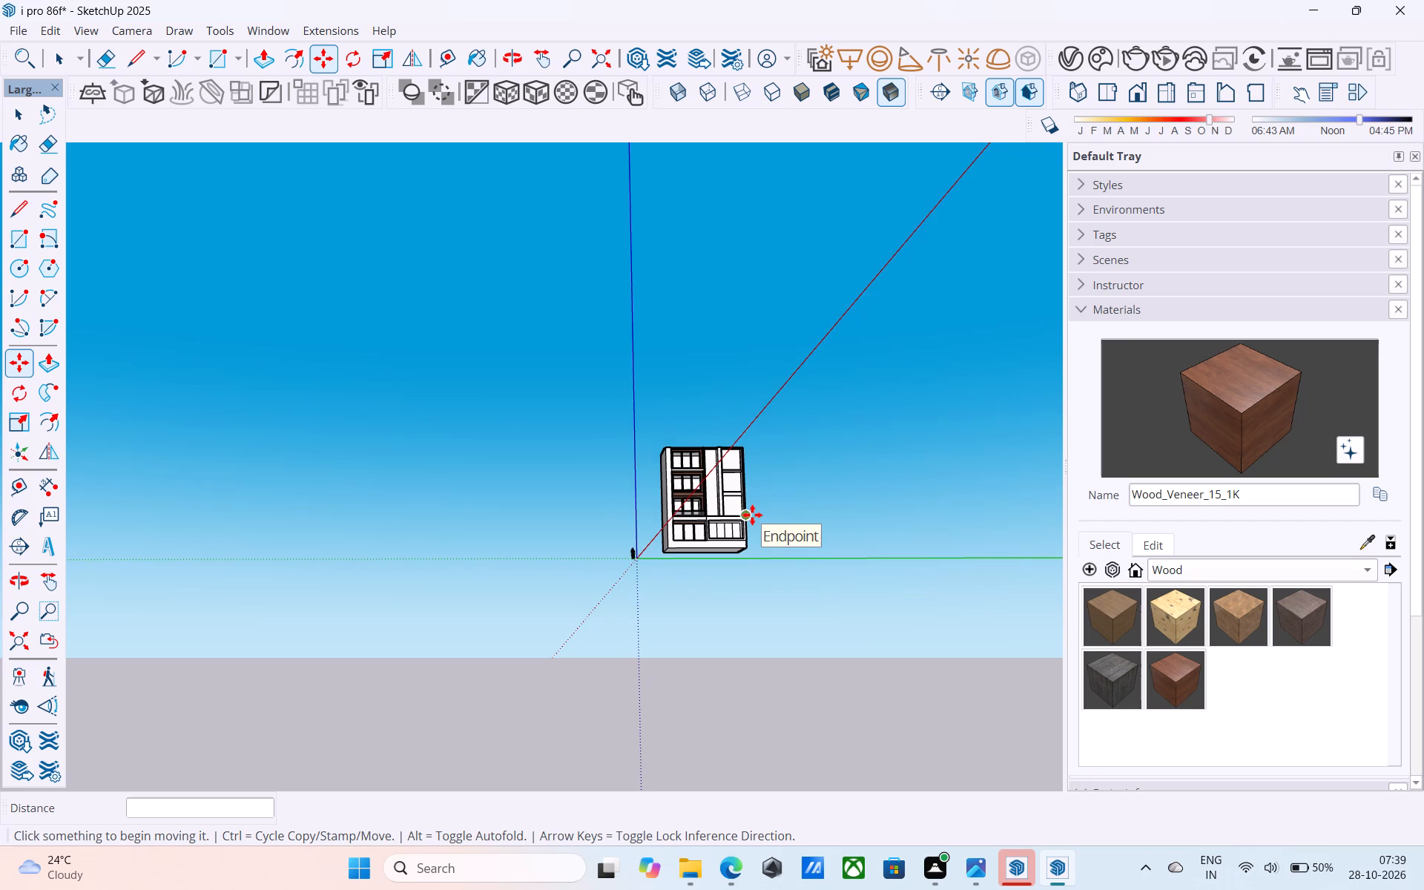
middle_click_drag(752, 515, 765, 502)
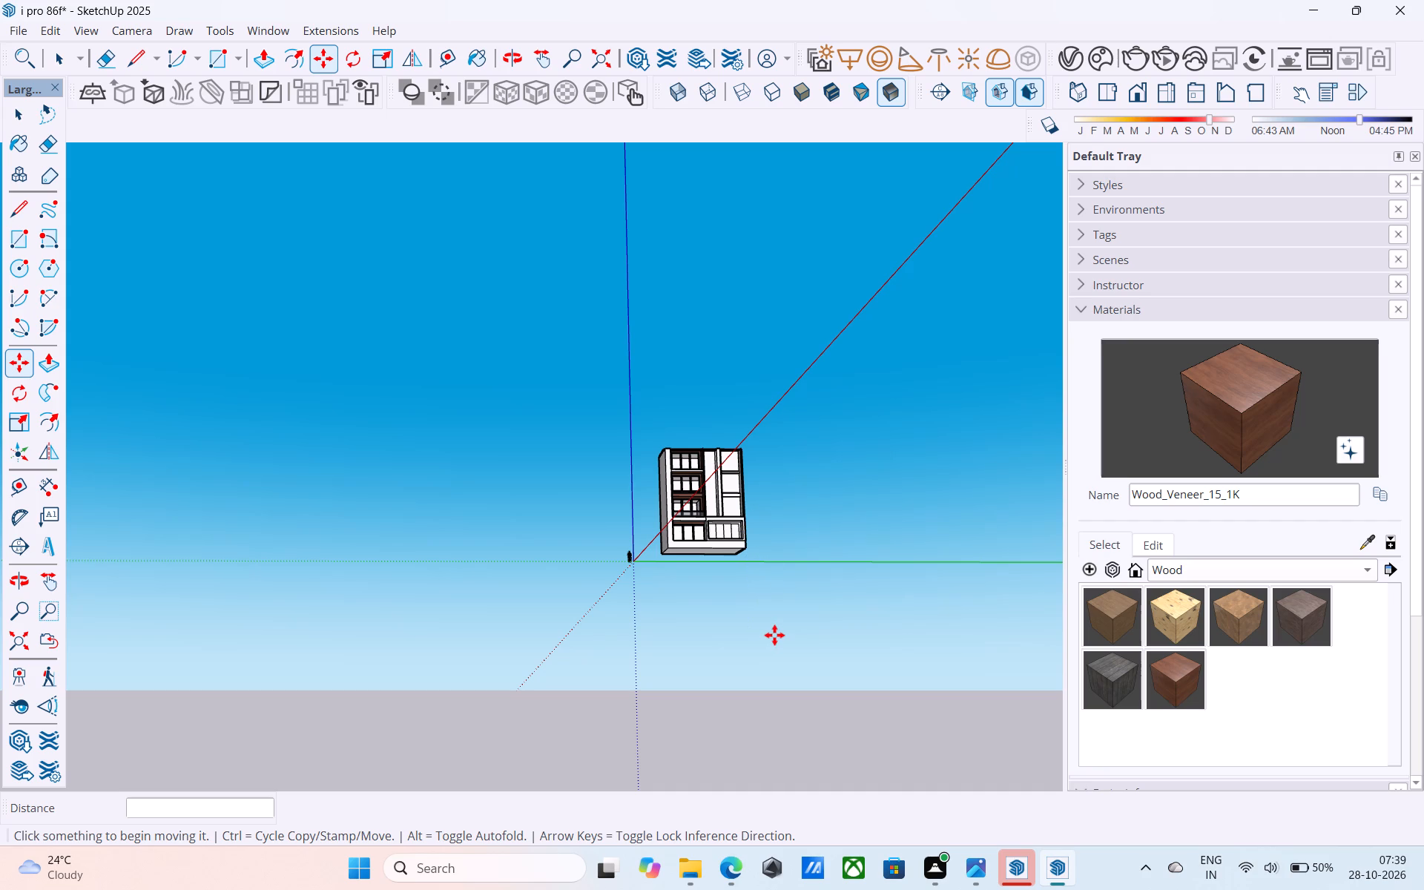
scroll(774, 635, "down", 3)
middle_click_drag(776, 638, 778, 564)
scroll(738, 538, "up", 7)
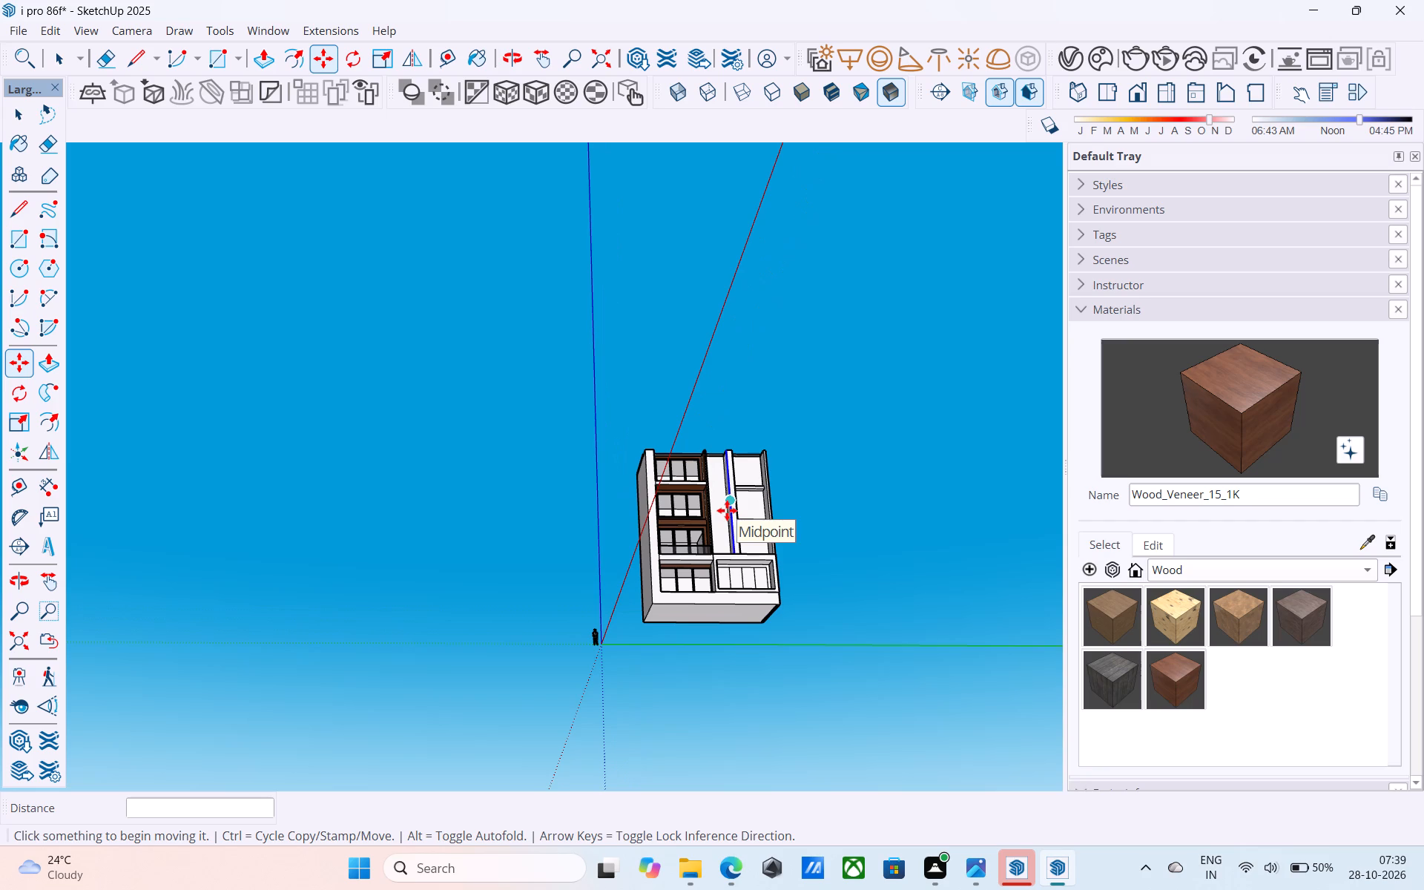
scroll(727, 510, "down", 3)
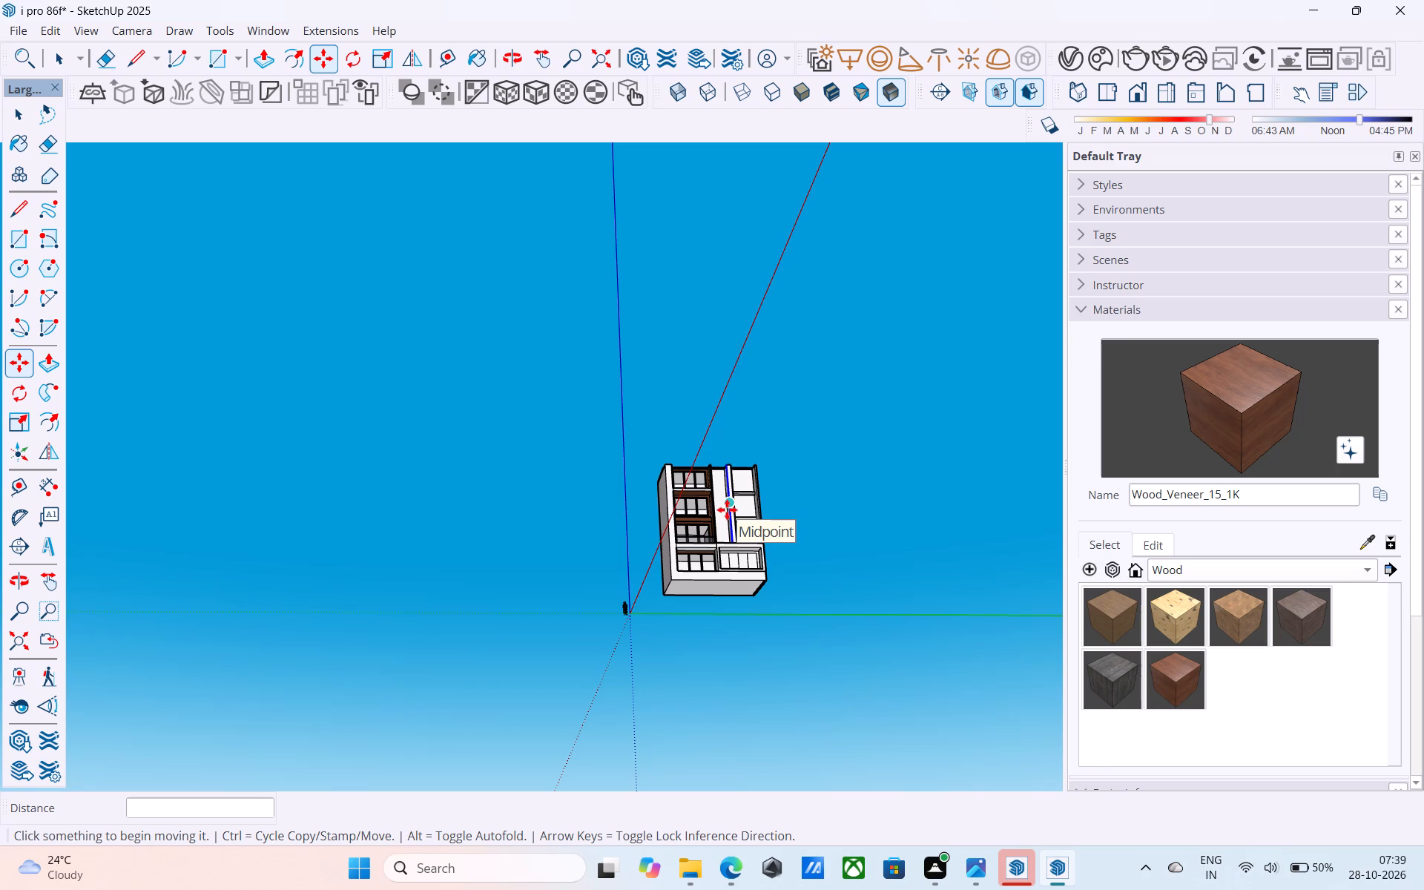
scroll(727, 510, "up", 4)
middle_click(727, 510)
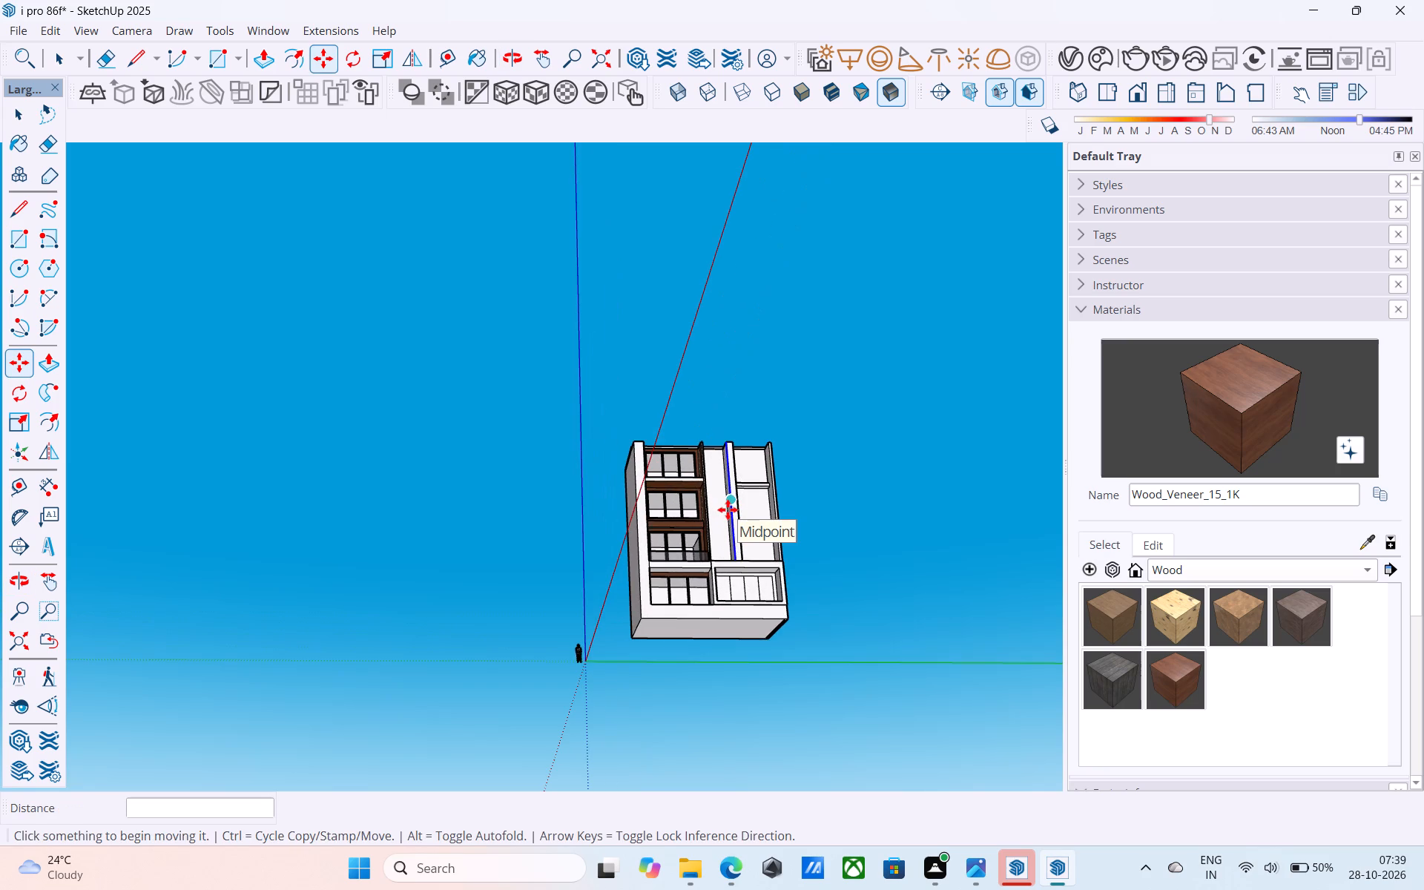
middle_click_drag(728, 510, 722, 584)
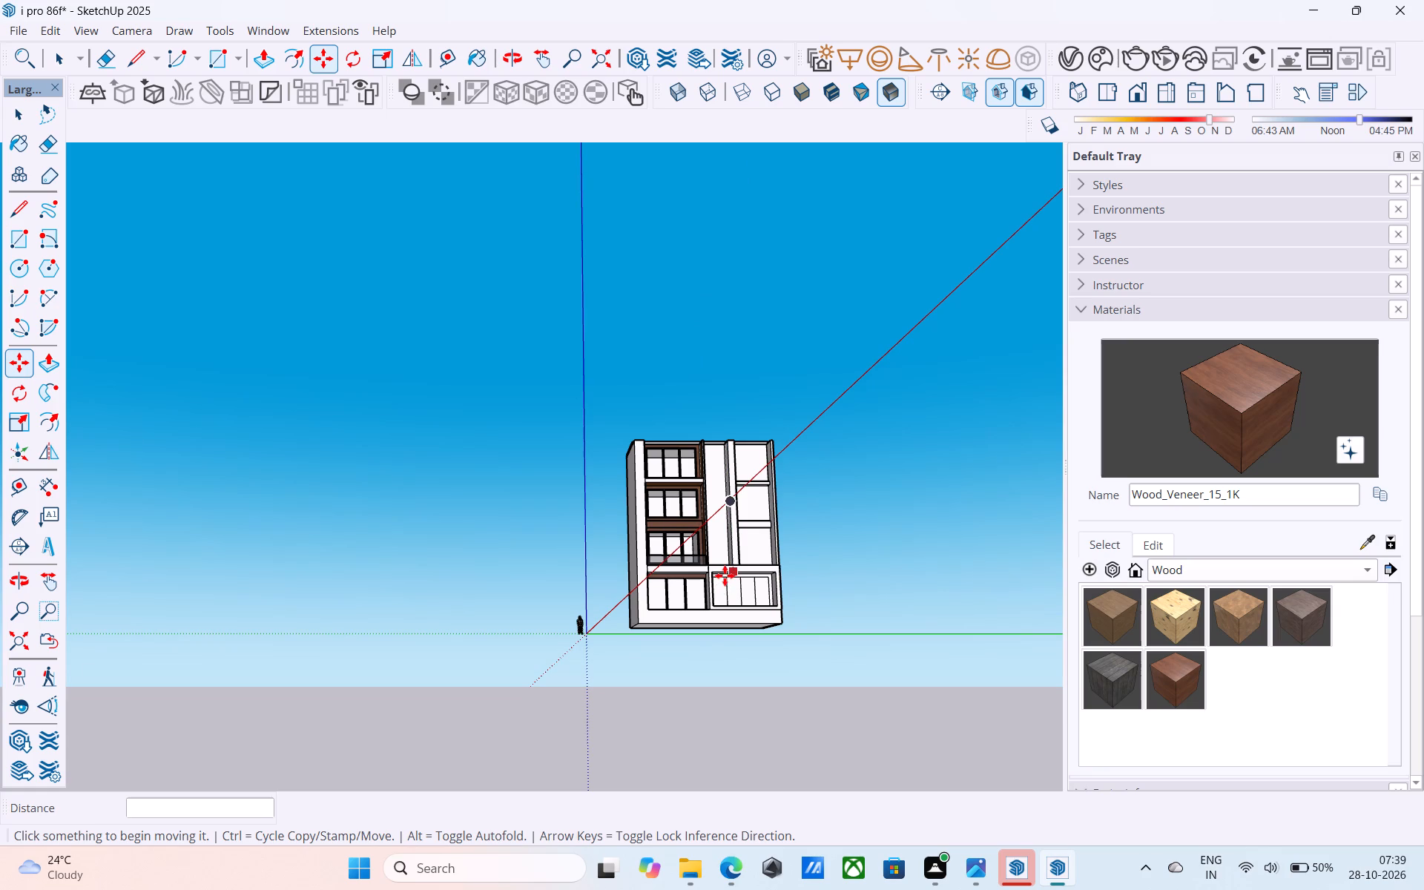
Examine the whole facade from the front, from above and from low angles, including the roof slab and the divided ground-floor opening.
scroll(725, 576, "up", 4)
scroll(725, 575, "down", 1)
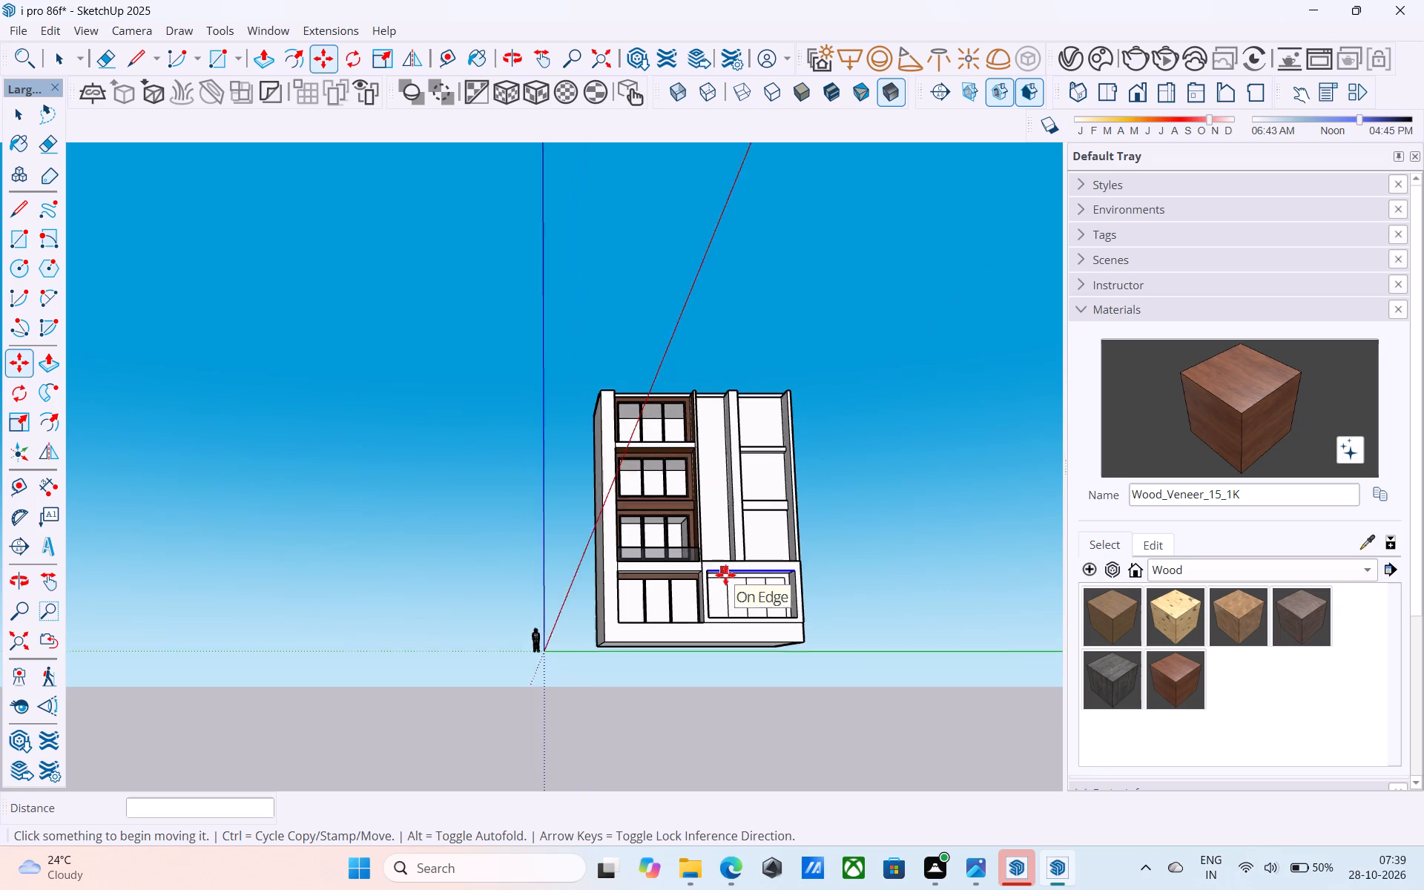
scroll(725, 575, "up", 3)
middle_click_drag(727, 558, 685, 670, "shift")
scroll(727, 548, "up", 1, "shift")
middle_click_drag(800, 528, 783, 587, "shift")
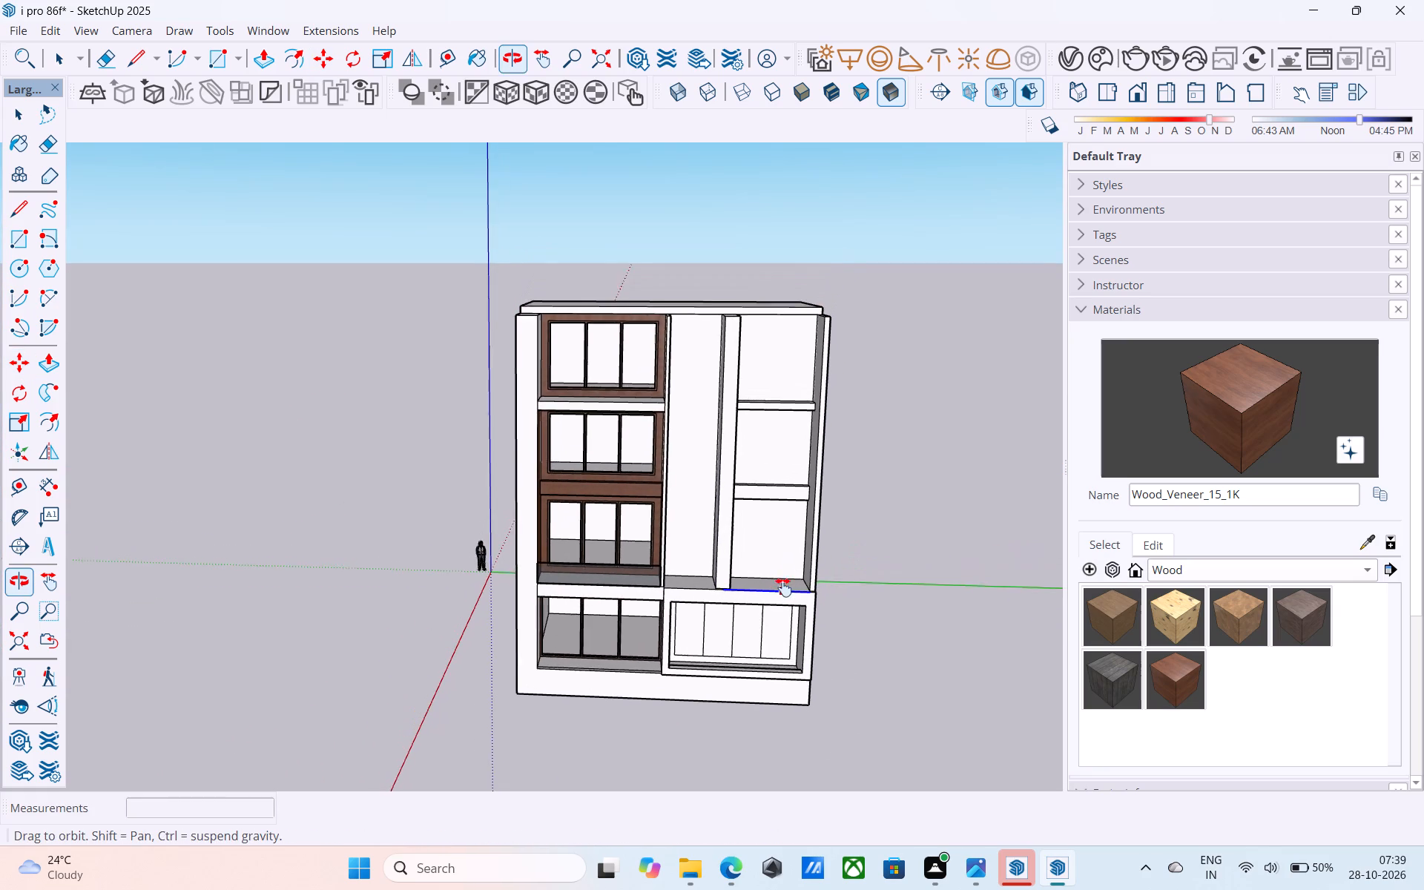
middle_click_drag(783, 587, 781, 596, "shift")
middle_click_drag(790, 588, 791, 605, "shift")
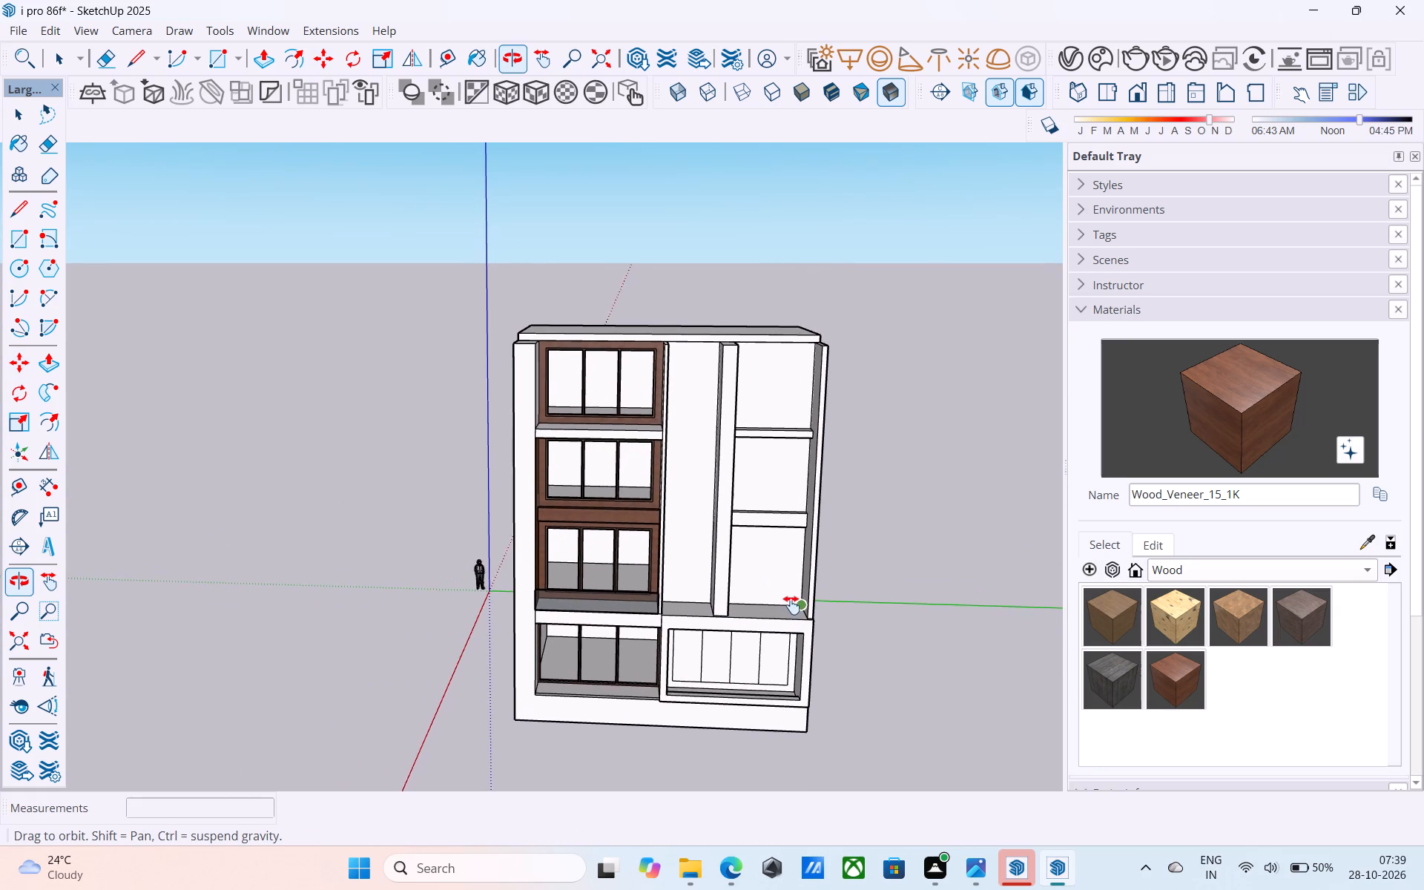
middle_click_drag(791, 605, 791, 610, "shift")
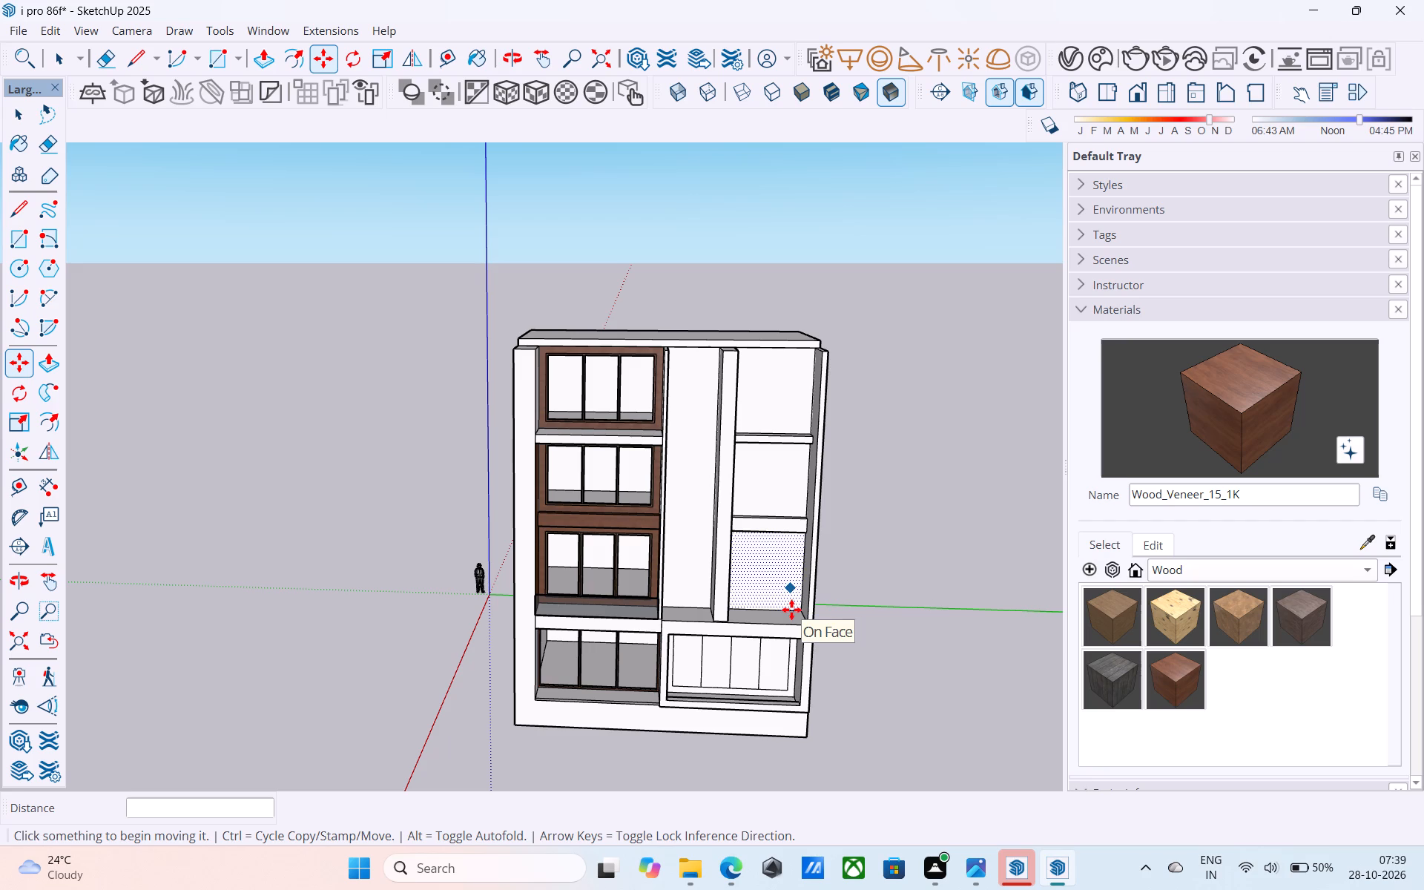
scroll(791, 610, "up", 1)
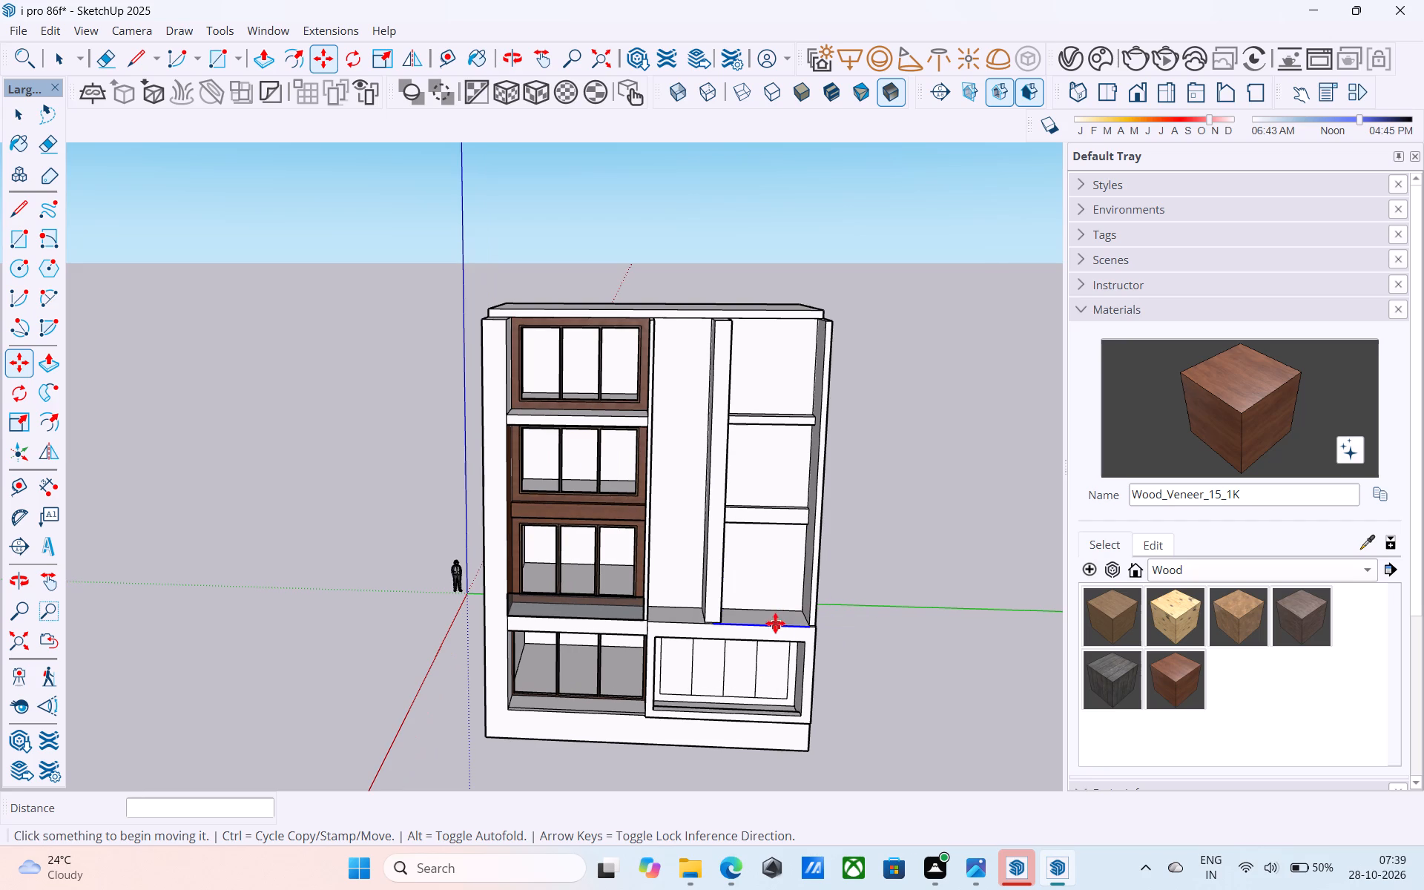
scroll(770, 630, "down", 1)
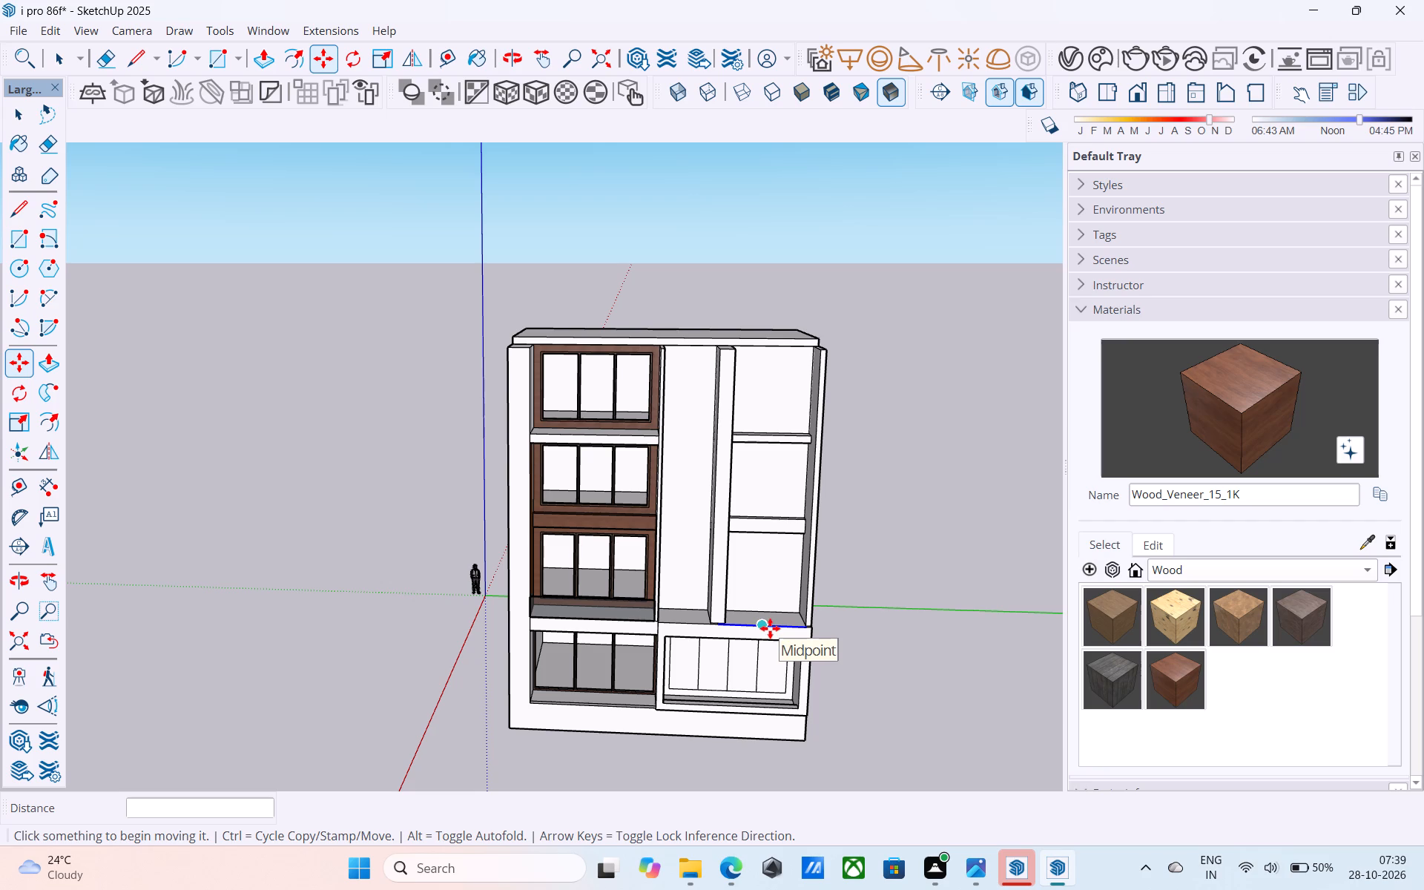
scroll(771, 625, "down", 3)
middle_click_drag(771, 625, 768, 616)
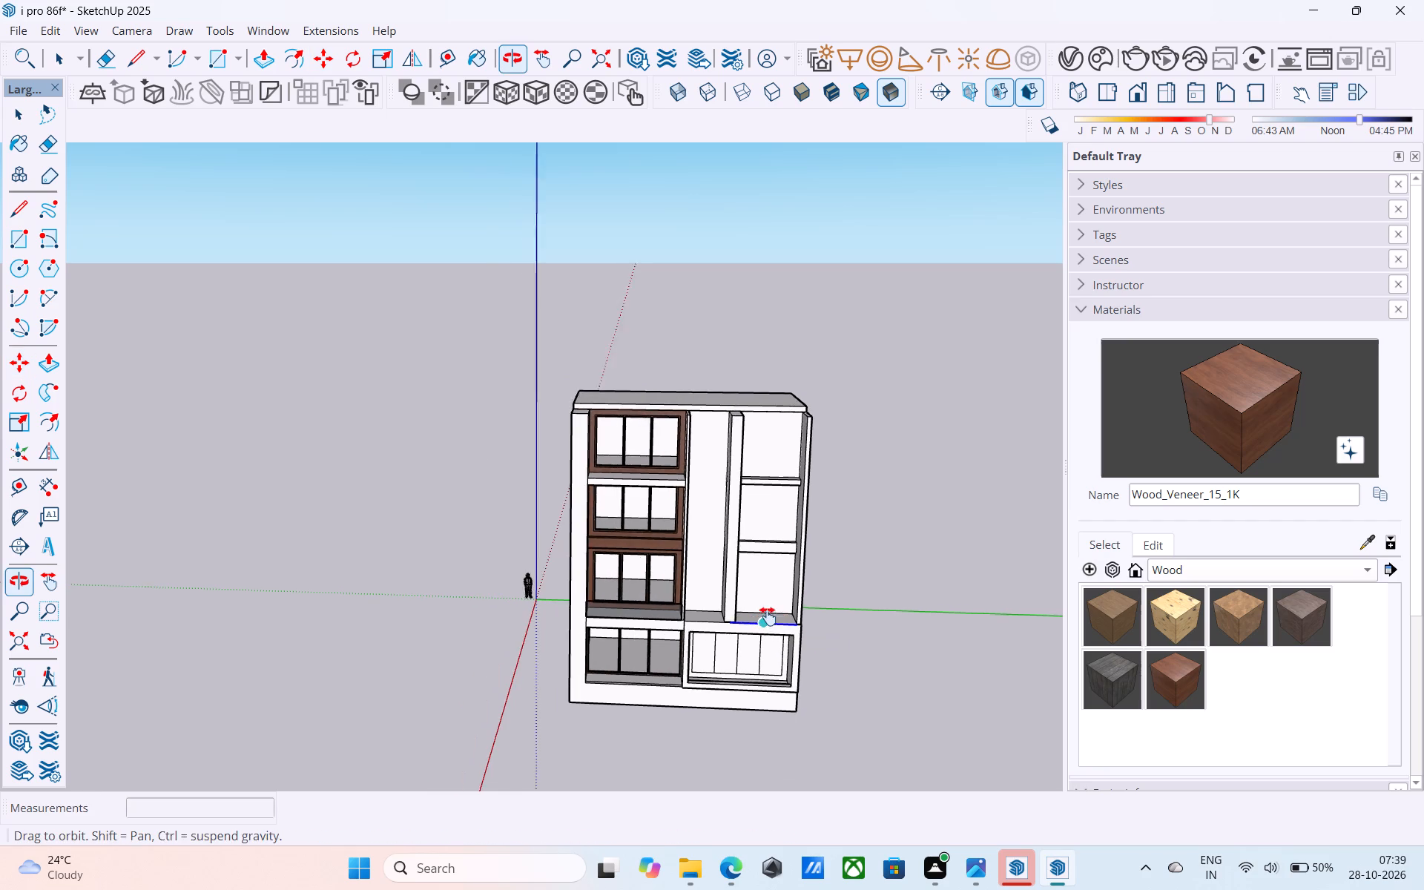
middle_click_drag(768, 616, 762, 550)
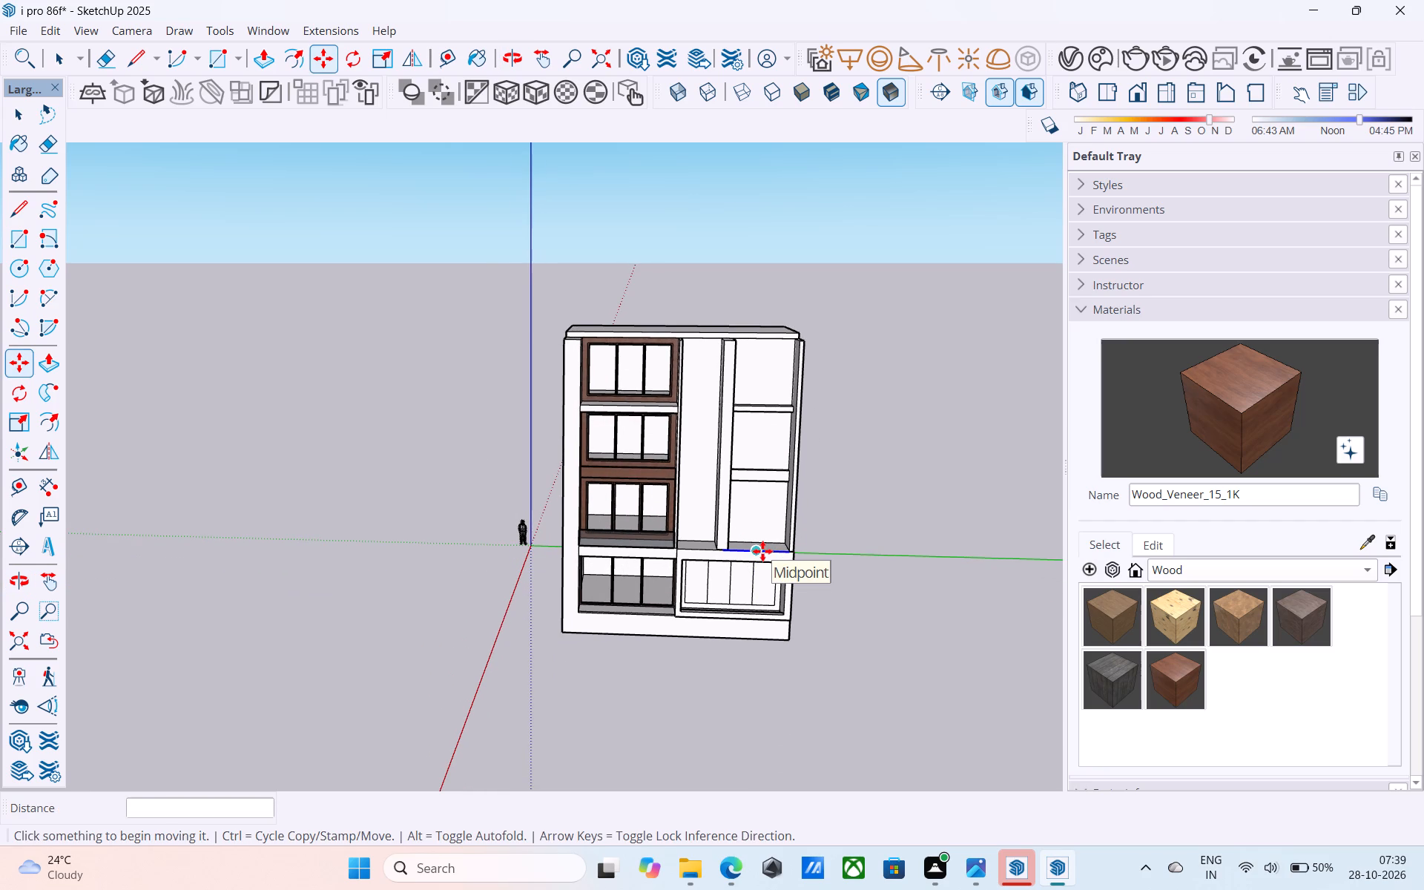
middle_click_drag(791, 576, 777, 608, "shift")
scroll(770, 604, "up", 3)
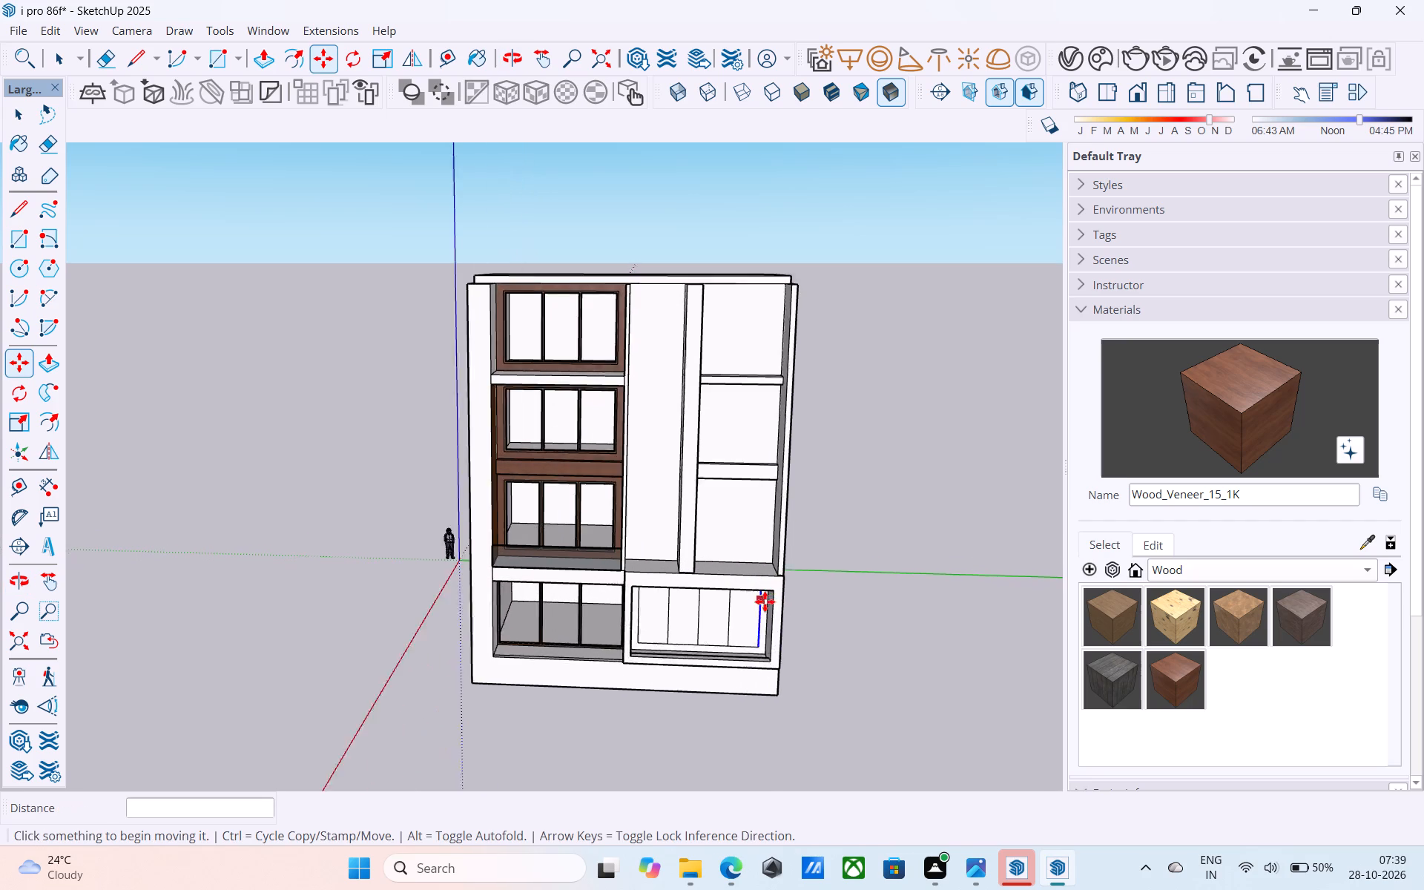
scroll(765, 601, "up", 1)
middle_click_drag(751, 628, 781, 518, "shift")
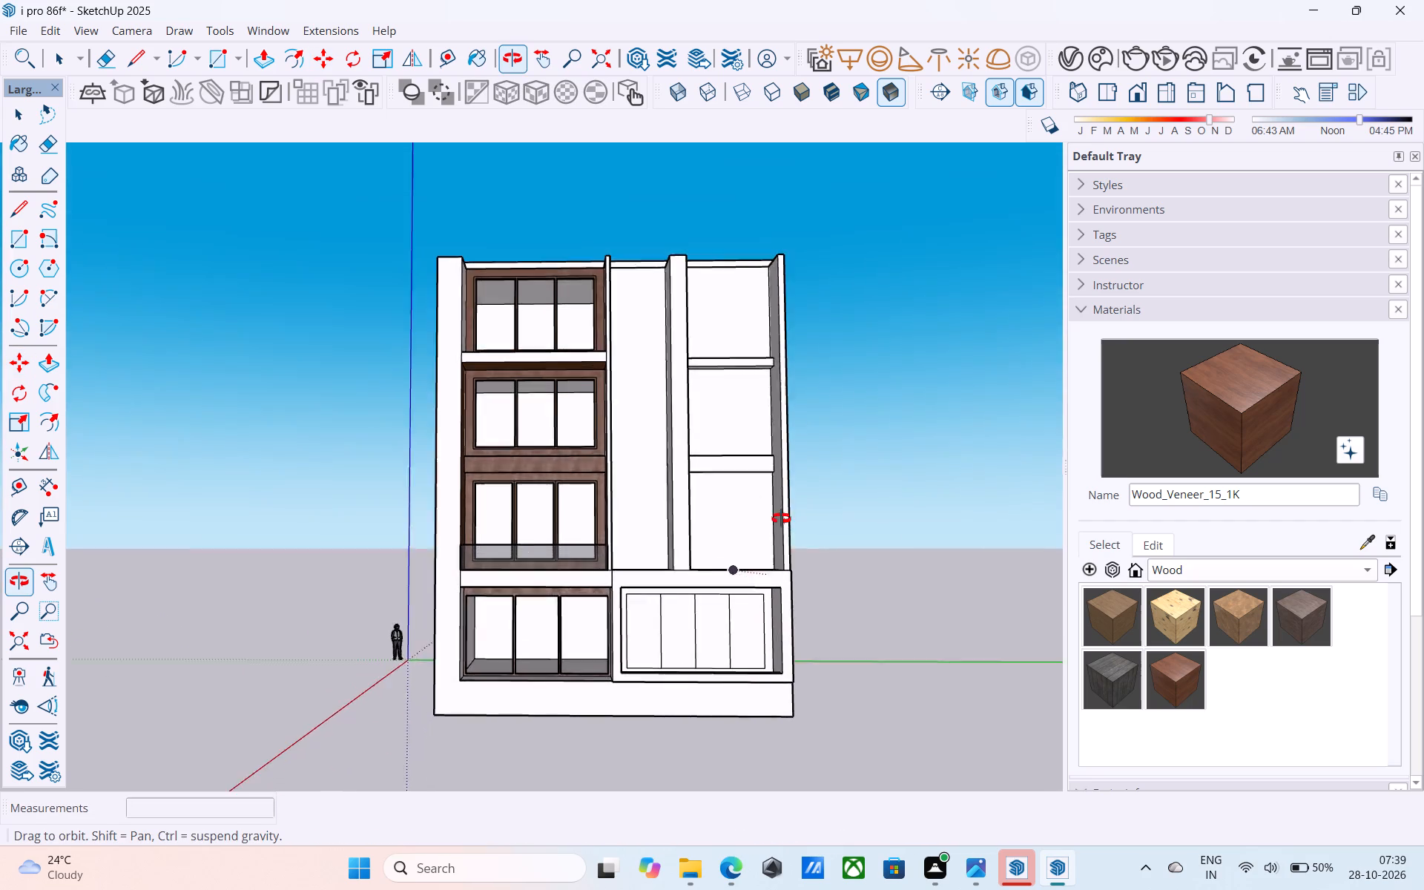
middle_click_drag(781, 518, 788, 506, "shift")
middle_click_drag(749, 542, 765, 584)
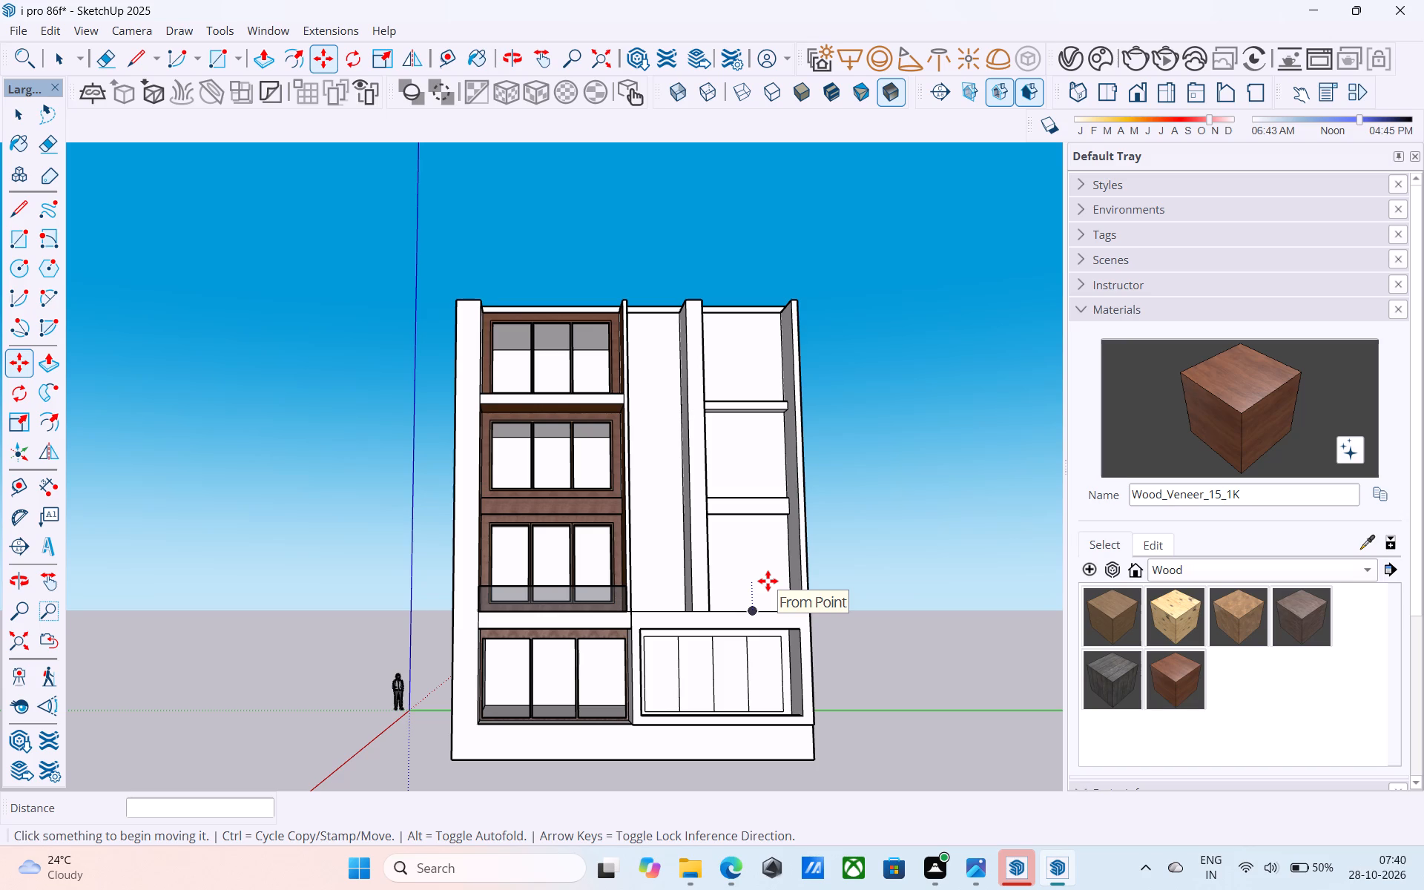
scroll(768, 581, "up", 7)
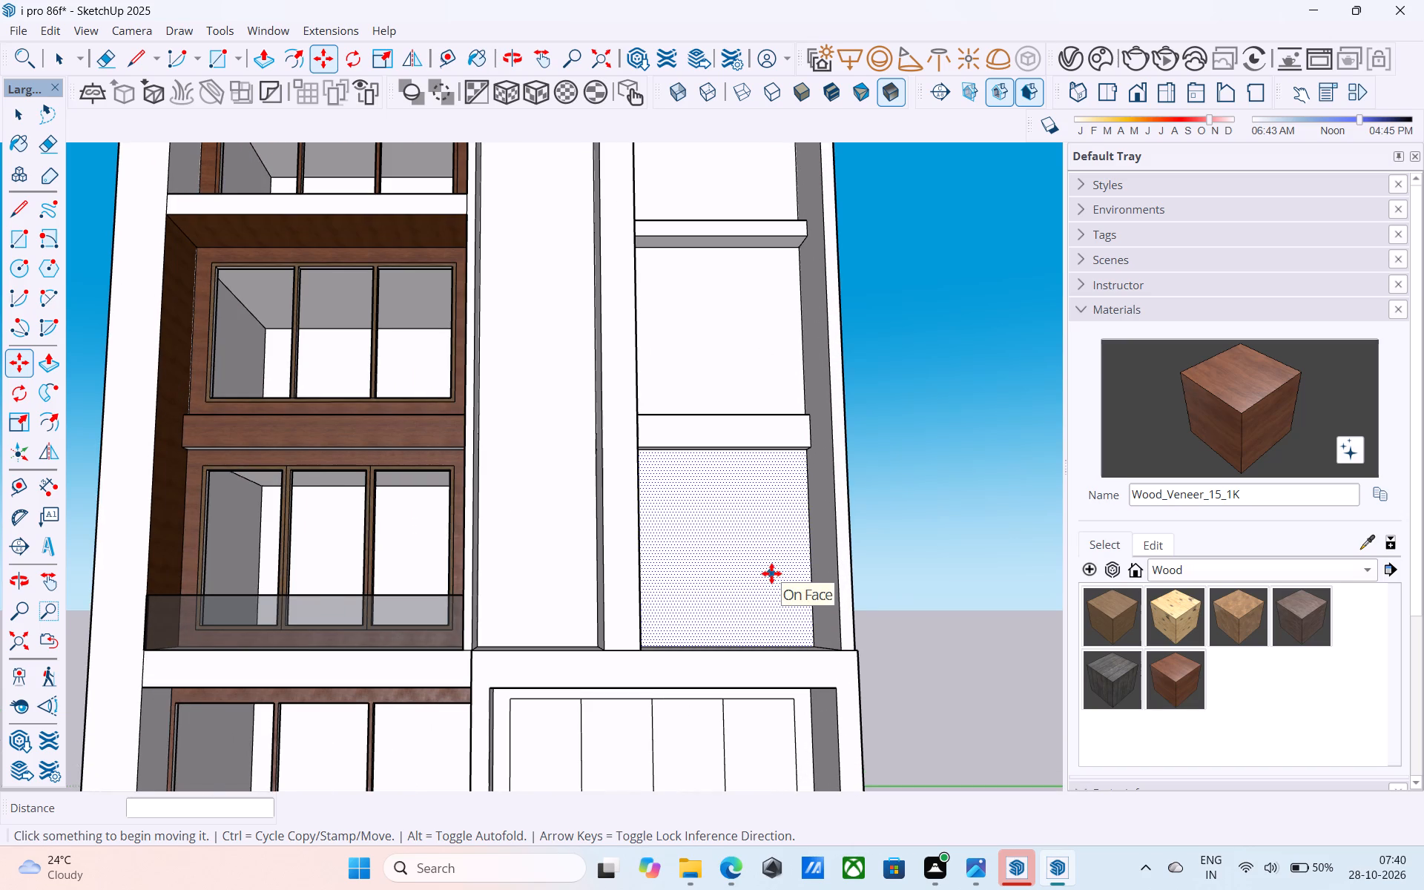
scroll(770, 552, "up", 1)
middle_click_drag(769, 483, 745, 762, "shift")
scroll(725, 721, "down", 6)
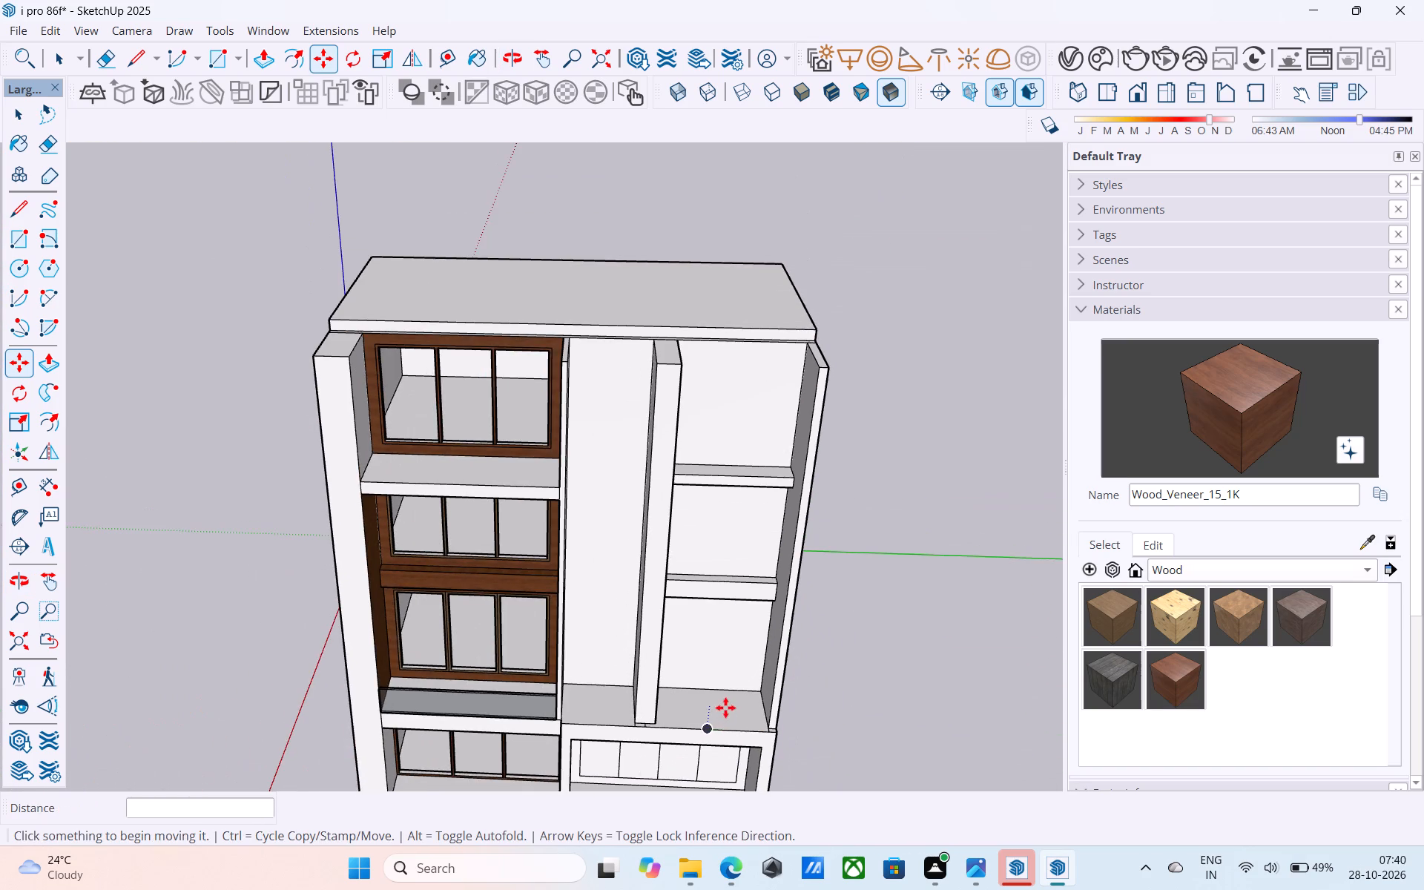
middle_click_drag(726, 708, 772, 672, "shift")
Push/Pull the roof slab's top face up by 1'.
key("space")
middle_click_drag(679, 702, 666, 685)
scroll(638, 688, "up", 5)
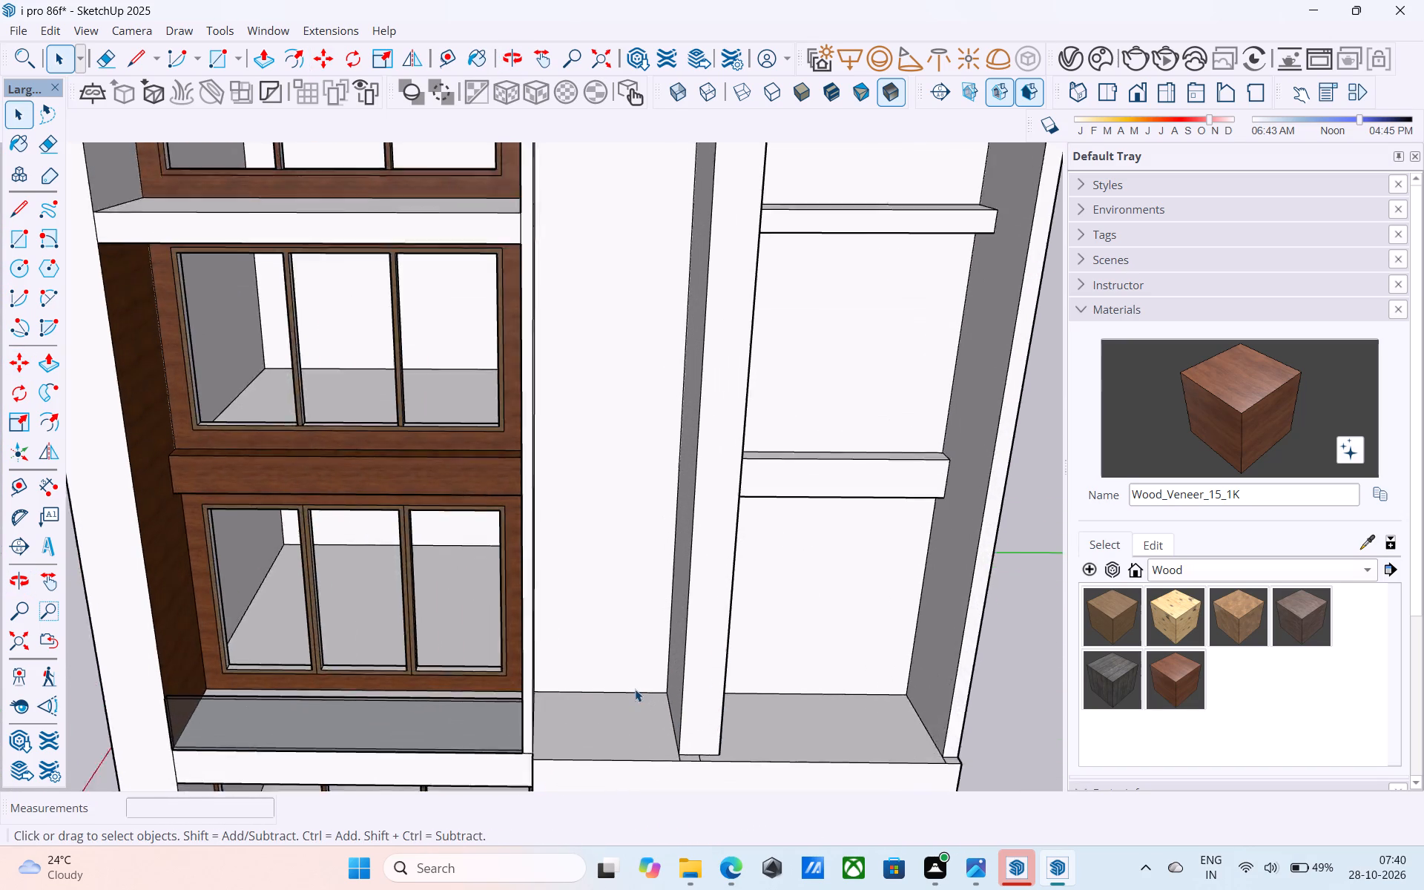
scroll(635, 689, "up", 2)
scroll(635, 689, "down", 9)
middle_click_drag(635, 689, 825, 674)
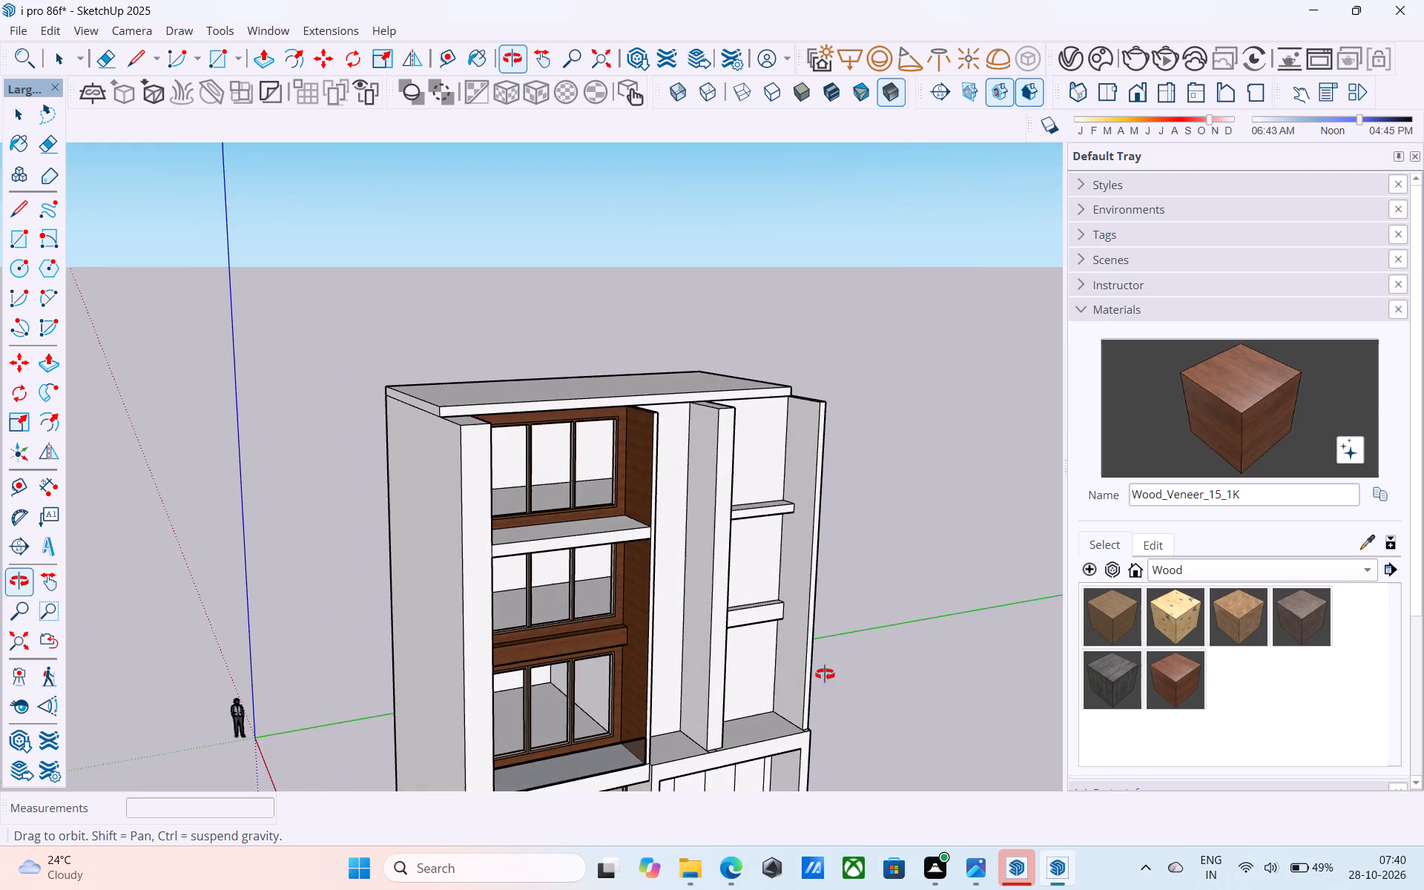
middle_click_drag(825, 674, 827, 673)
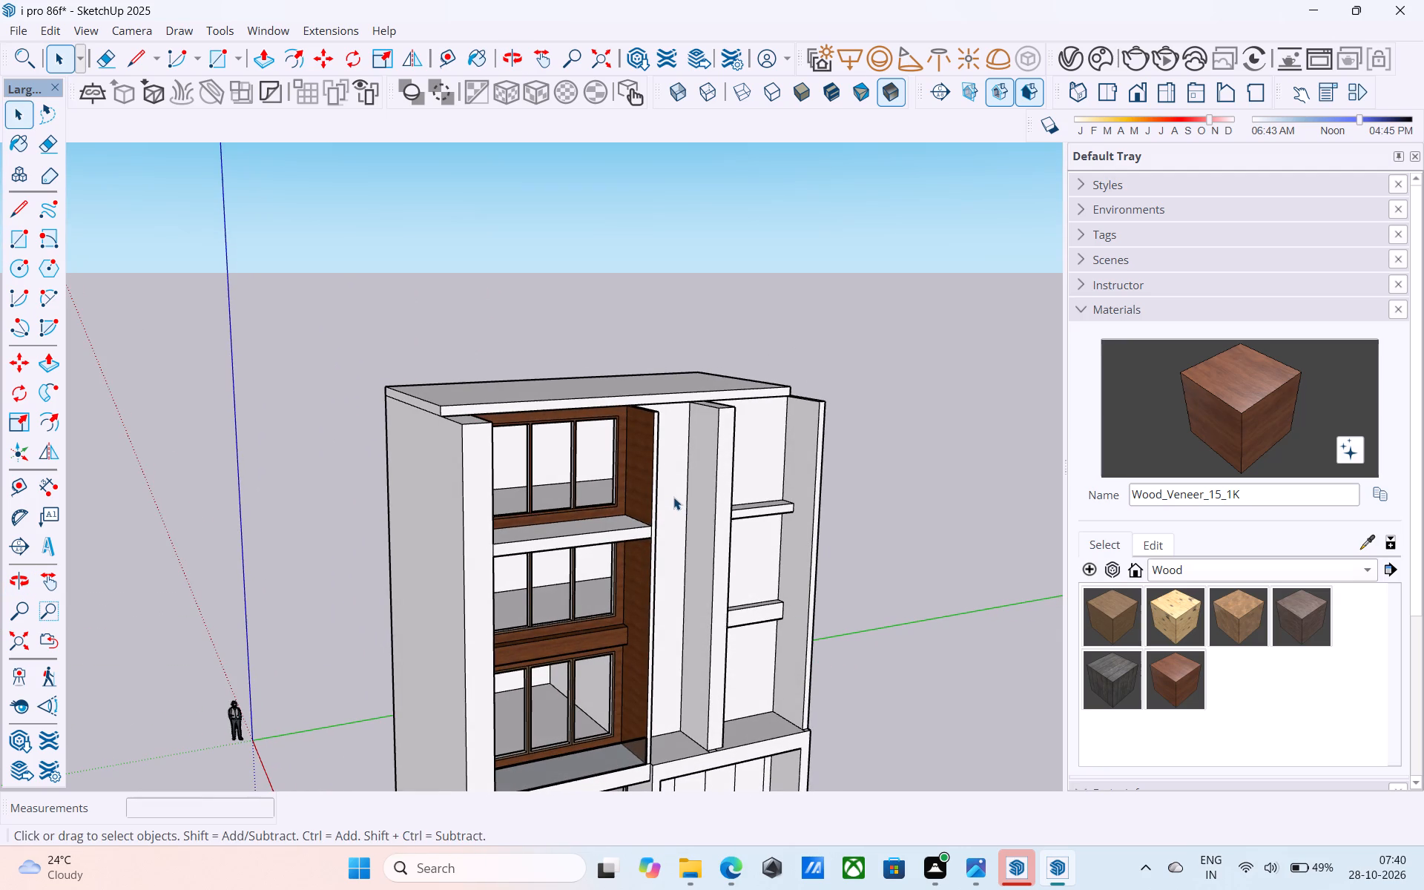
scroll(673, 496, "up", 4)
scroll(673, 495, "down", 4)
middle_click_drag(673, 495, 715, 566)
scroll(527, 441, "up", 4)
left_click(519, 435)
scroll(519, 433, "up", 2)
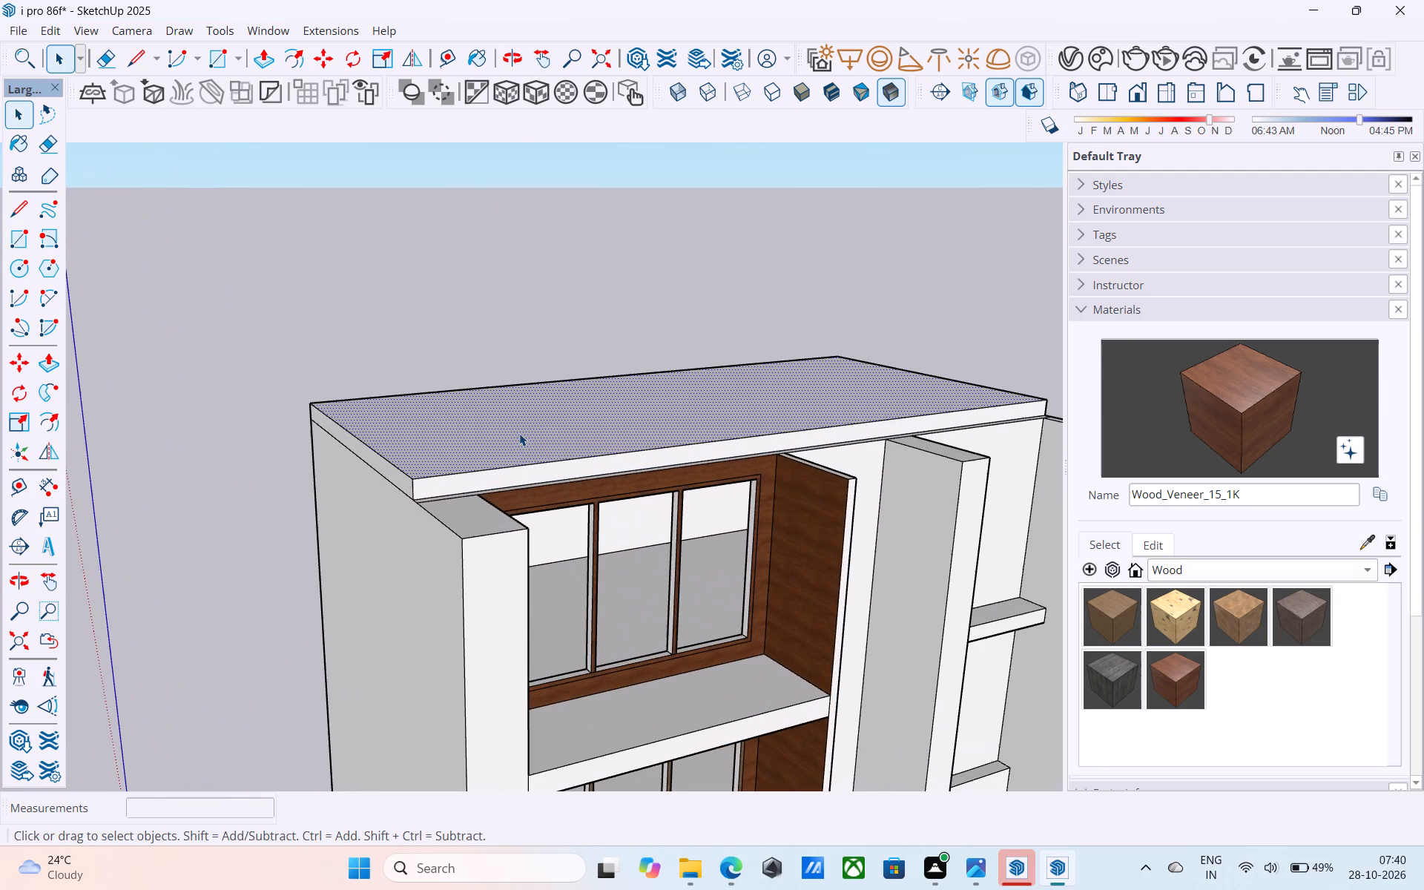
key("p")
left_click(519, 433)
key("1")
key("apostrophe")
key("Return")
key("space")
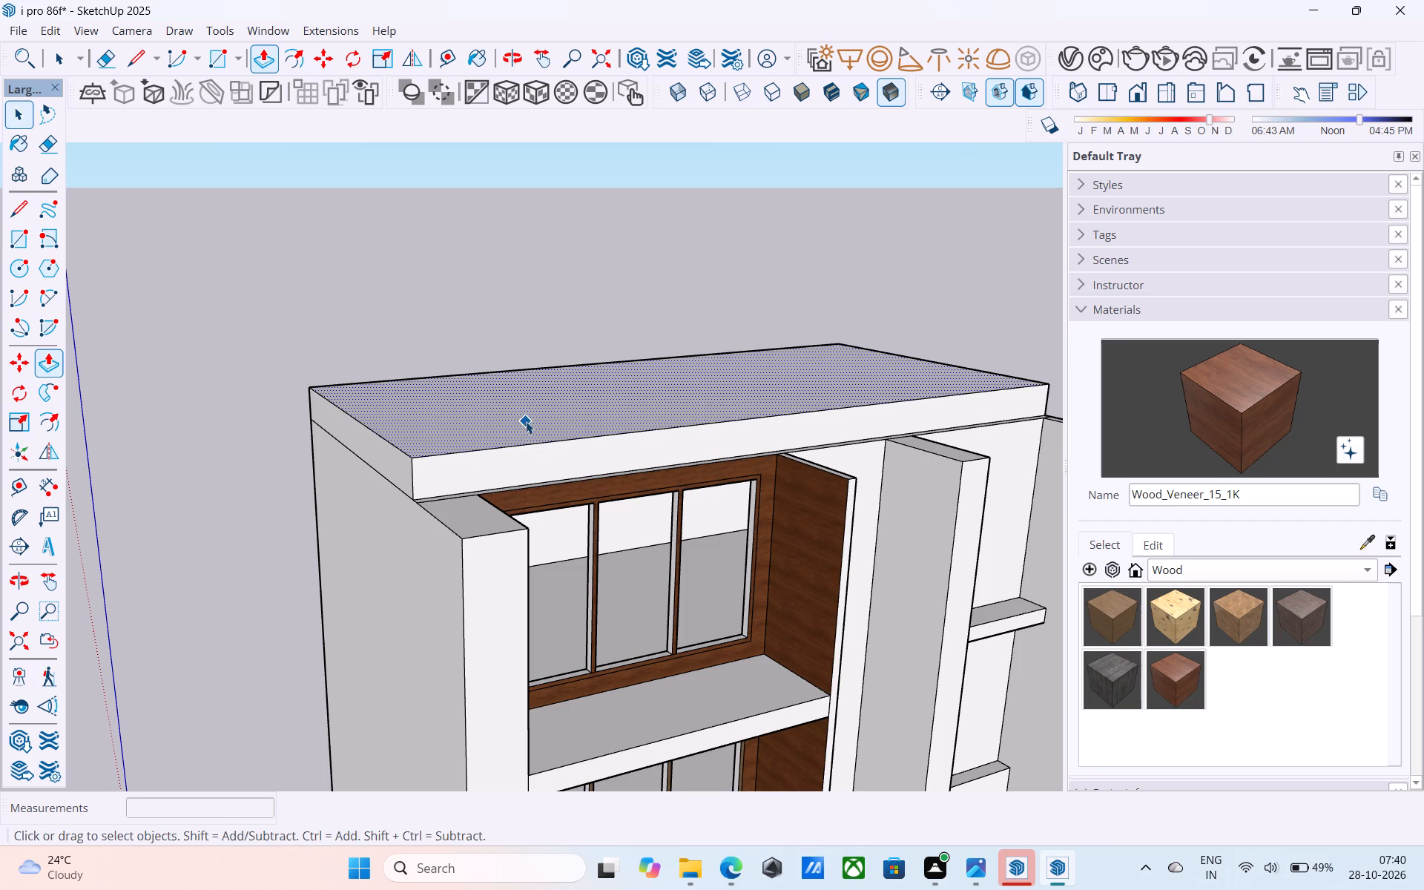
Examine the thickened roof slab against the whole facade from a distance, from the front and at an angle.
scroll(527, 421, "down", 4)
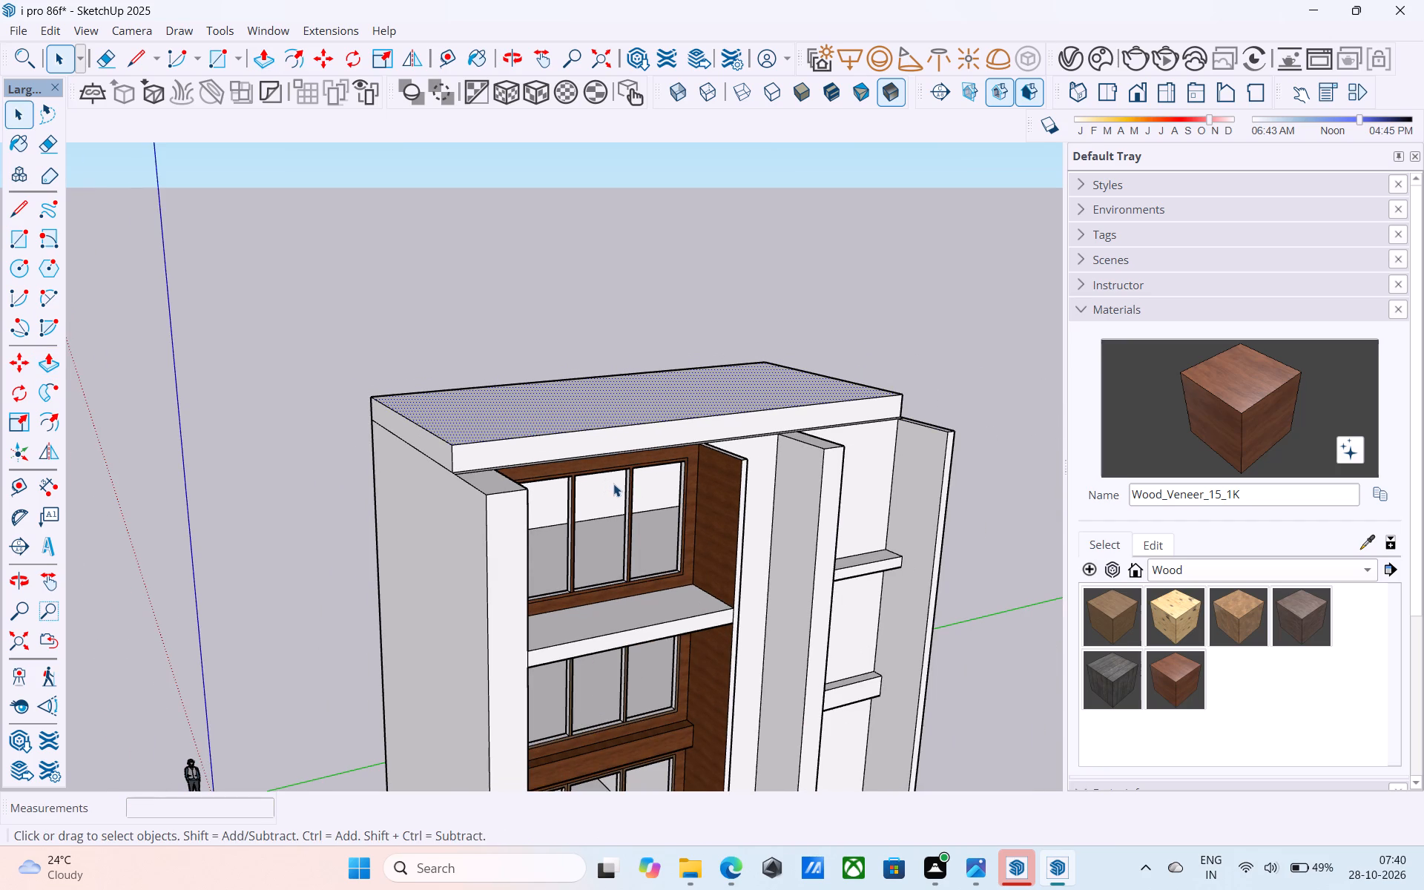
scroll(613, 484, "down", 2)
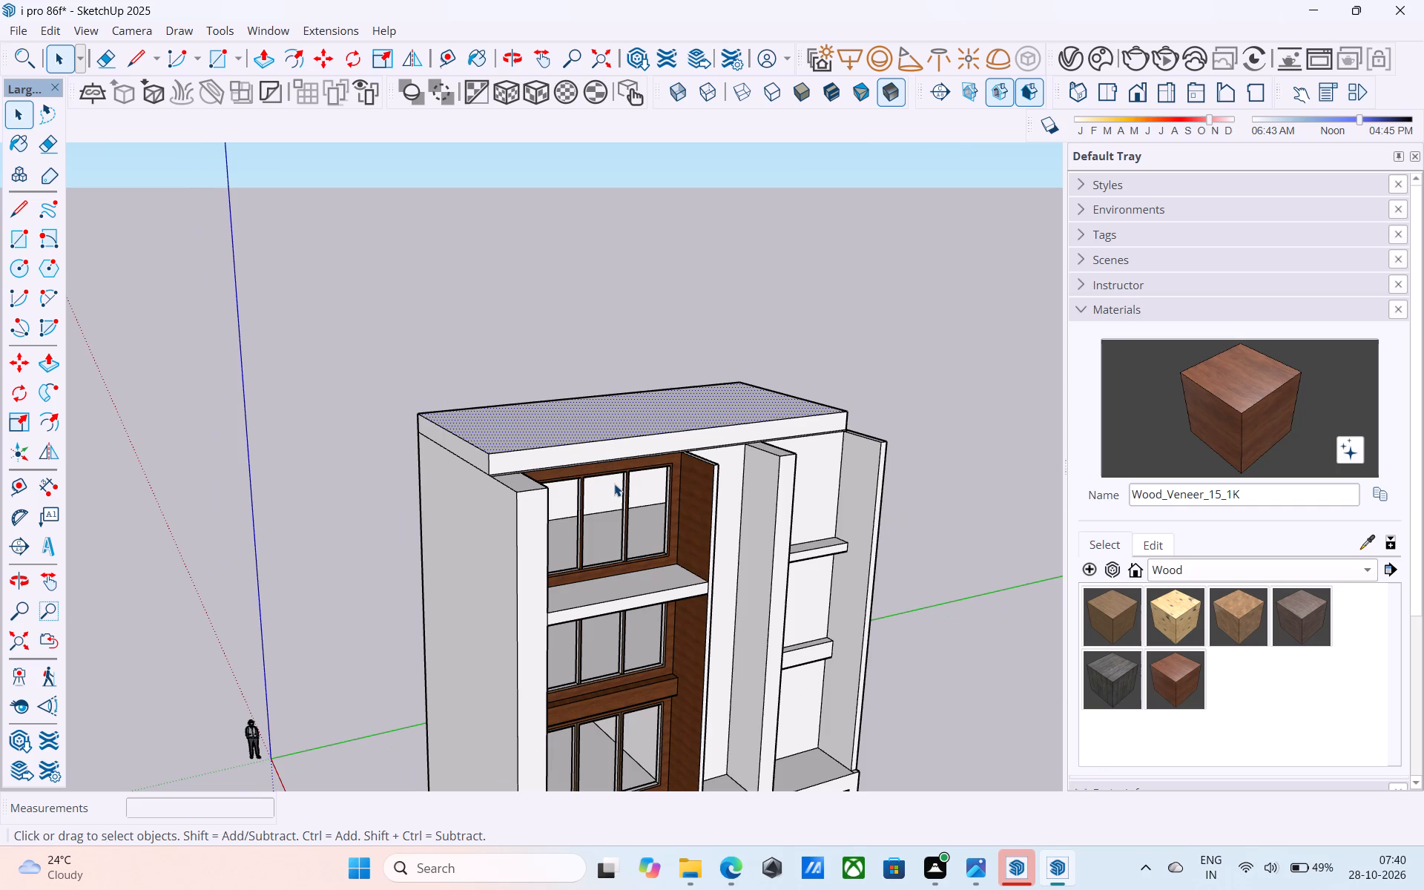
scroll(614, 484, "down", 2)
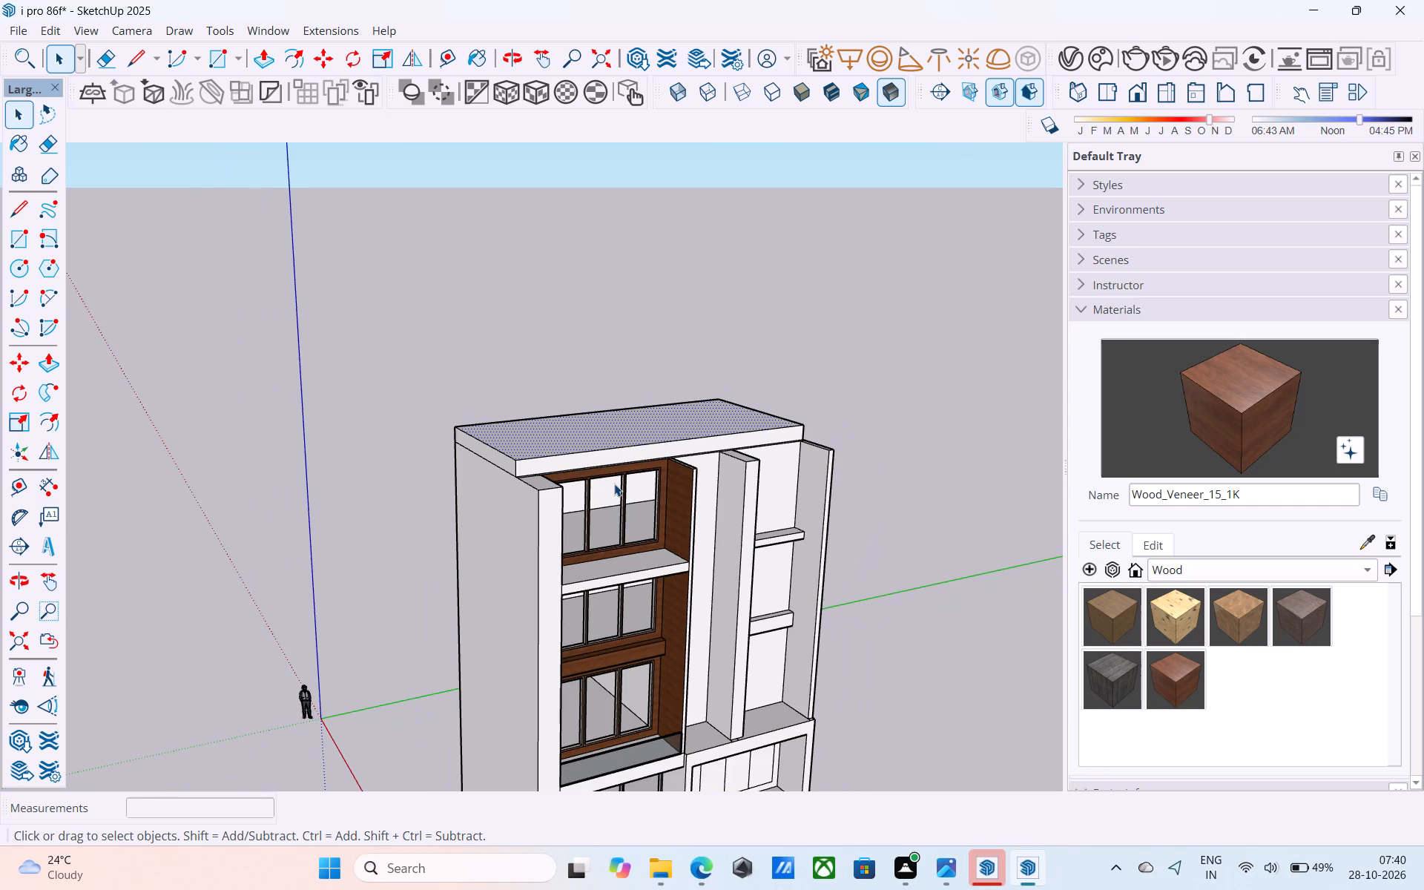
scroll(660, 493, "down", 2)
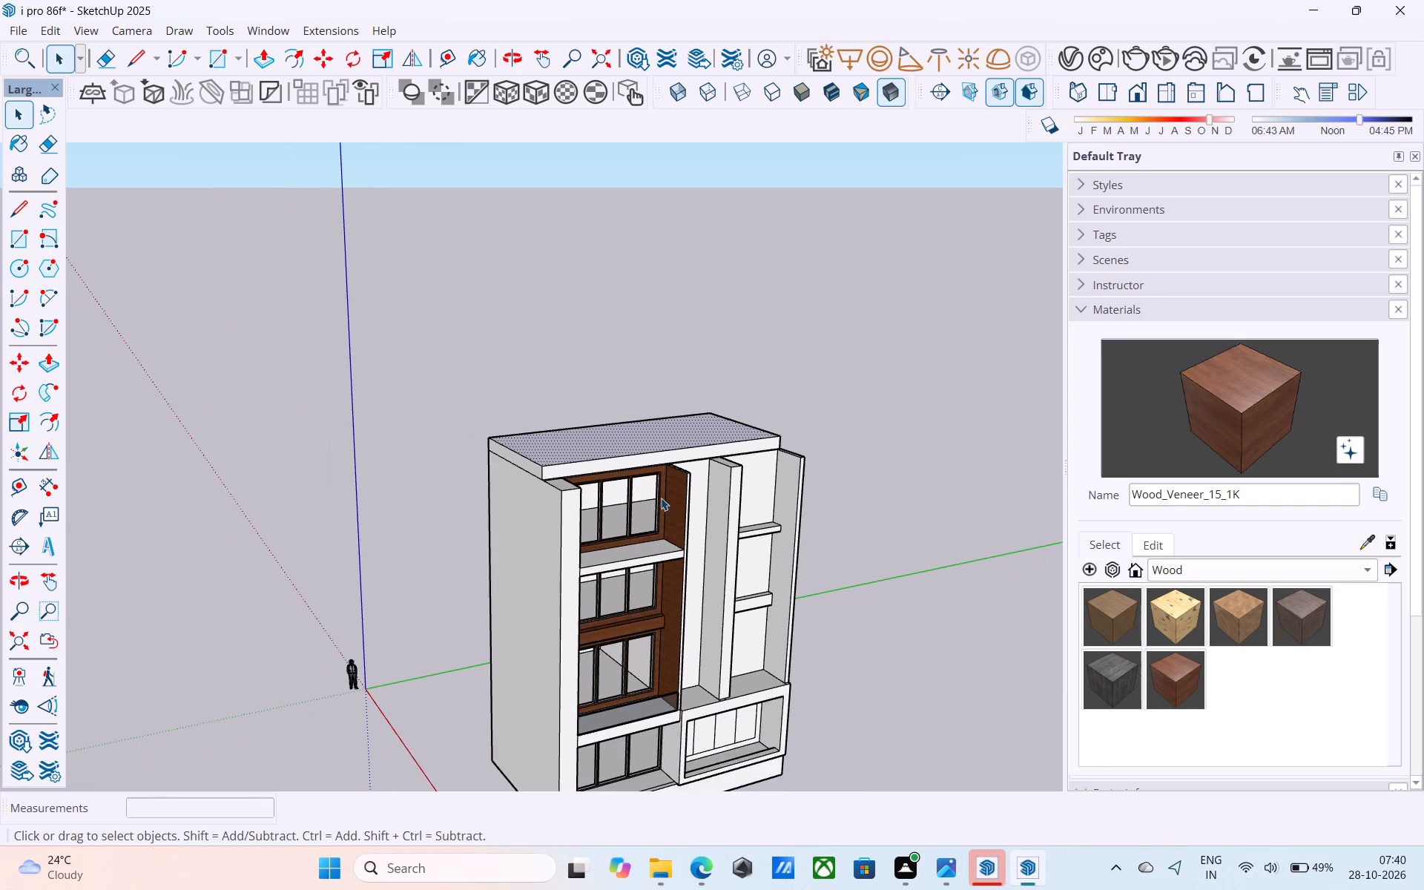
scroll(665, 504, "down", 2)
middle_click_drag(702, 533, 689, 434)
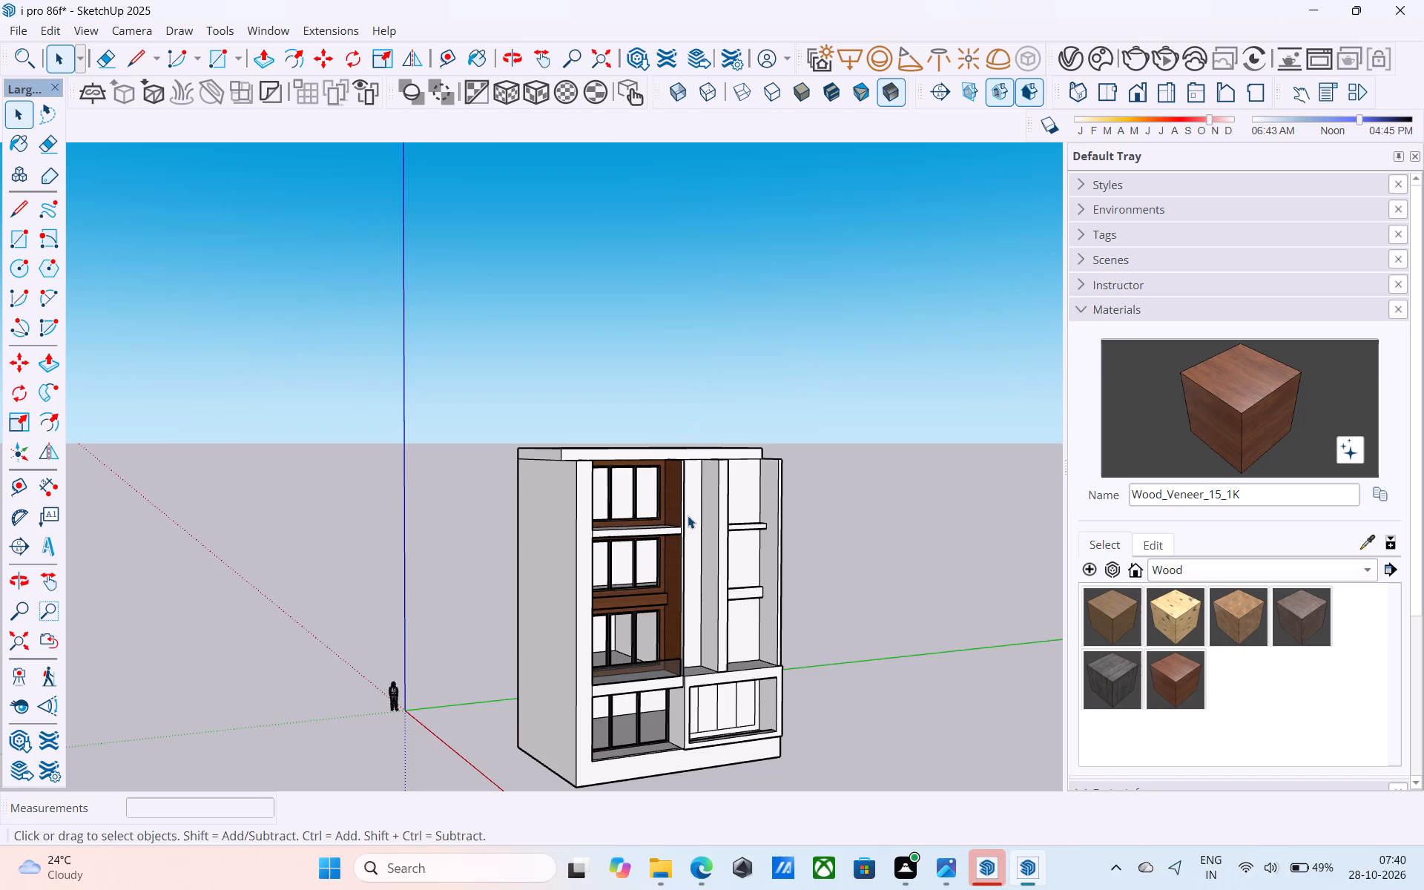
middle_click_drag(645, 522, 452, 639)
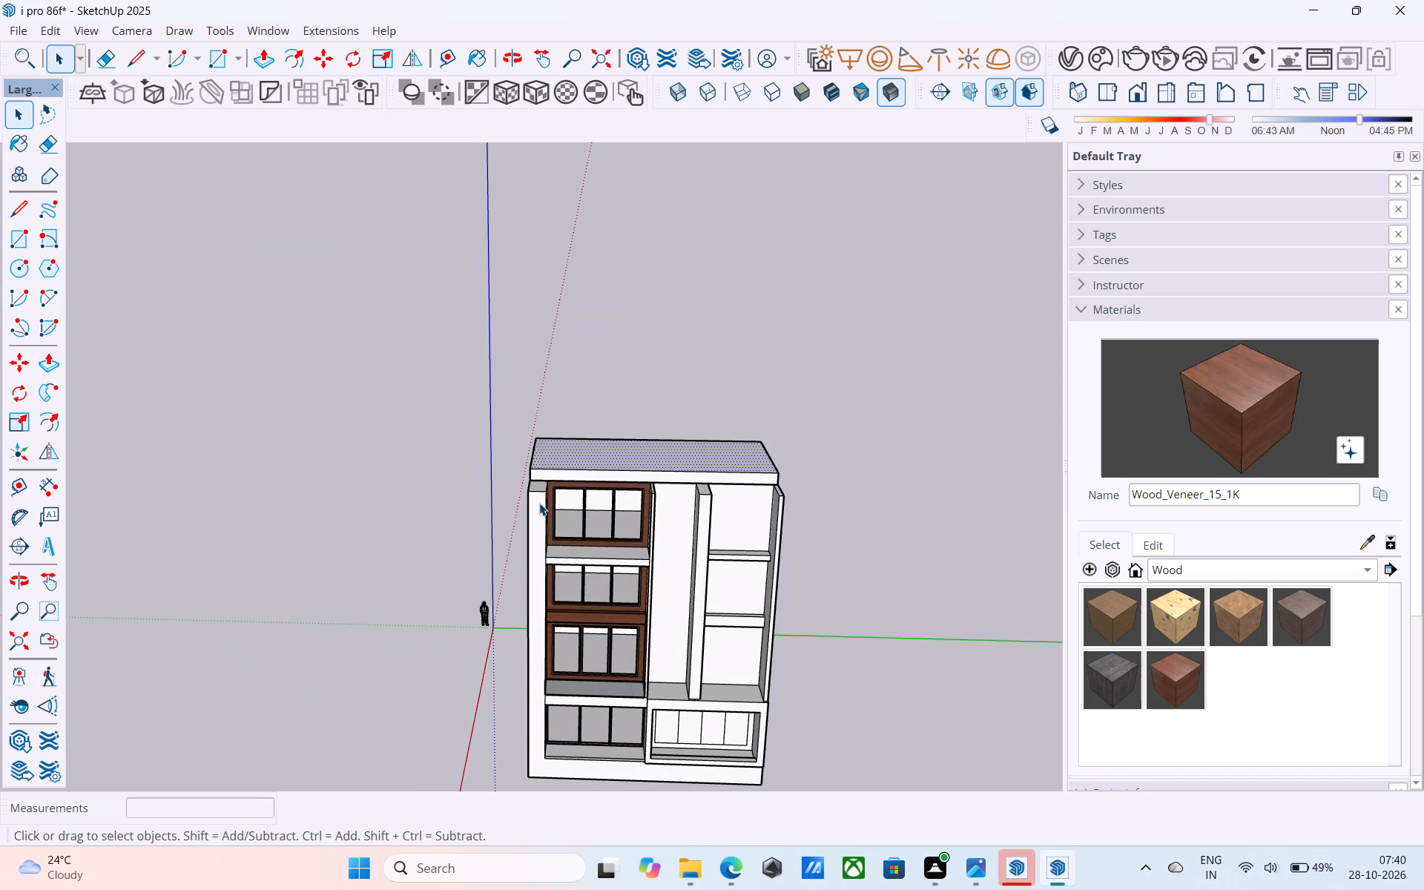
scroll(546, 498, "up", 1)
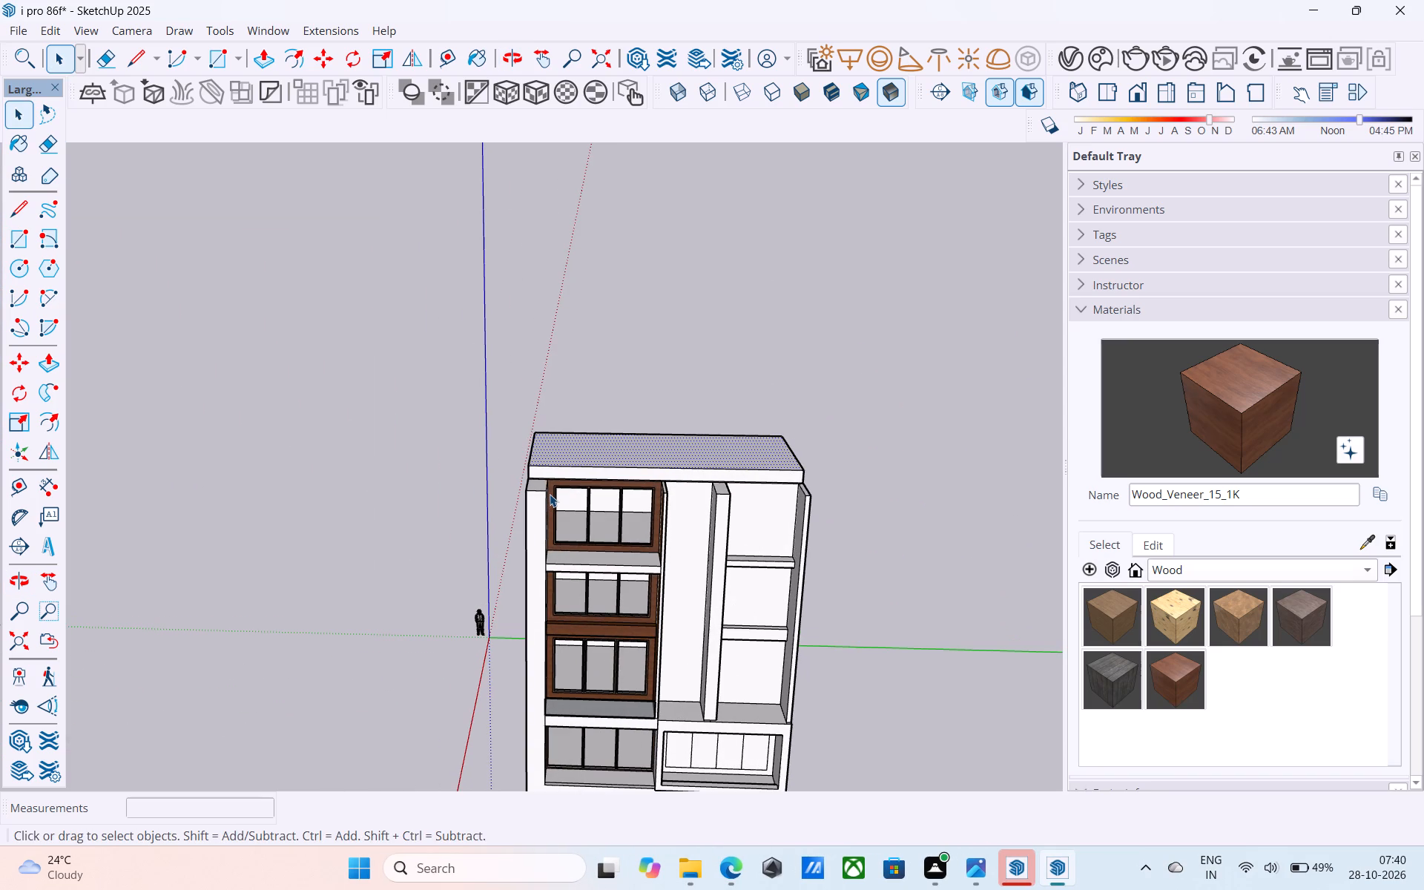
middle_click_drag(550, 494, 575, 489)
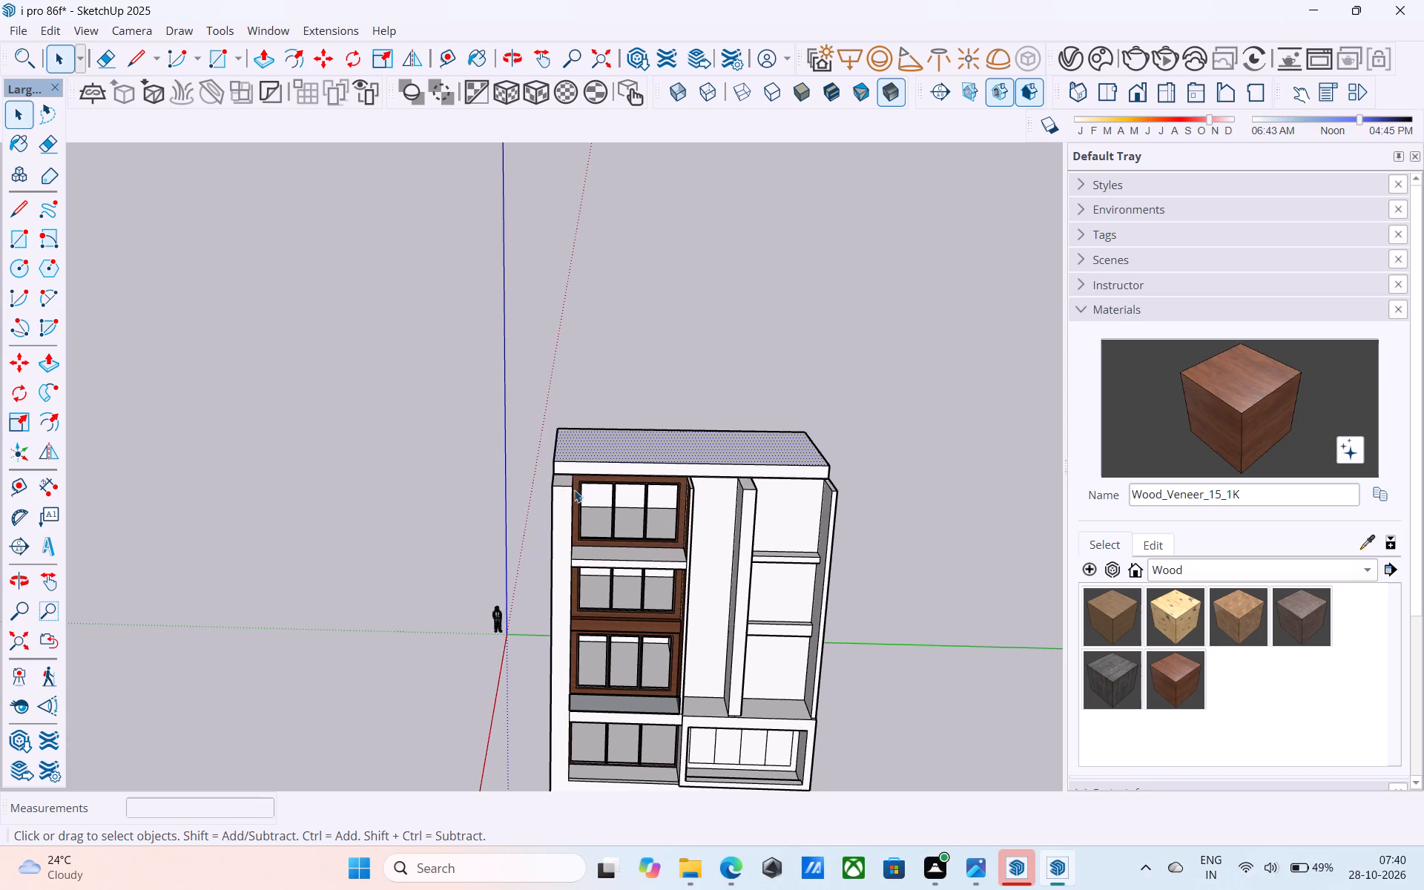
scroll(524, 452, "up", 4)
middle_click_drag(603, 487, 616, 446)
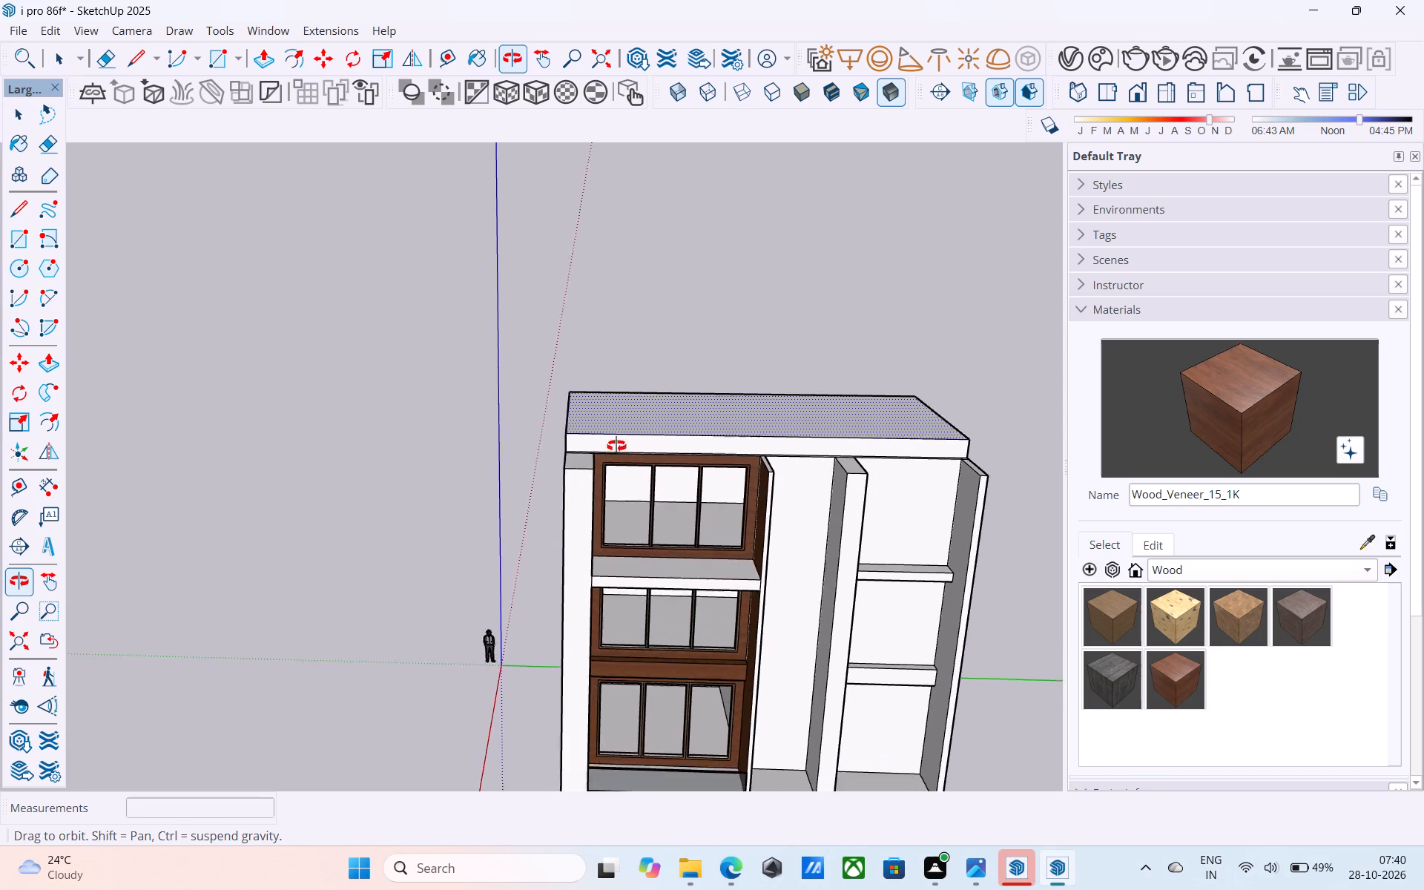
middle_click_drag(616, 446, 706, 417)
scroll(647, 433, "up", 4)
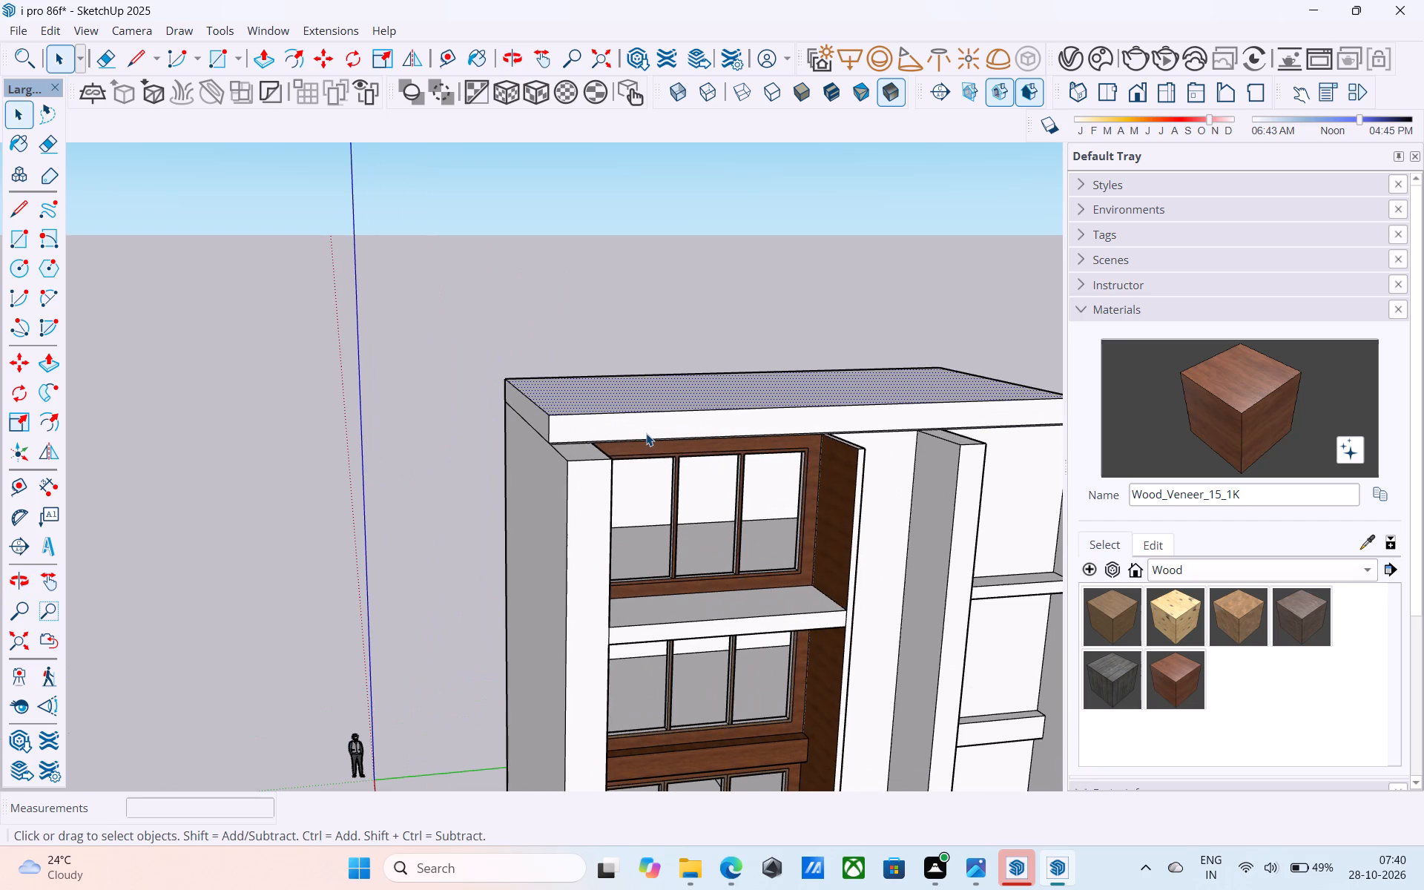
Draw a line straight up the roof slab's front face, from above the fin beside the wood-framed windows to the slab's top edge.
middle_click_drag(646, 433, 446, 475)
middle_click_drag(709, 462, 571, 495, "shift")
scroll(571, 495, "up", 1)
key("l")
scroll(656, 518, "up", 9)
scroll(659, 519, "down", 4)
scroll(664, 515, "up", 2)
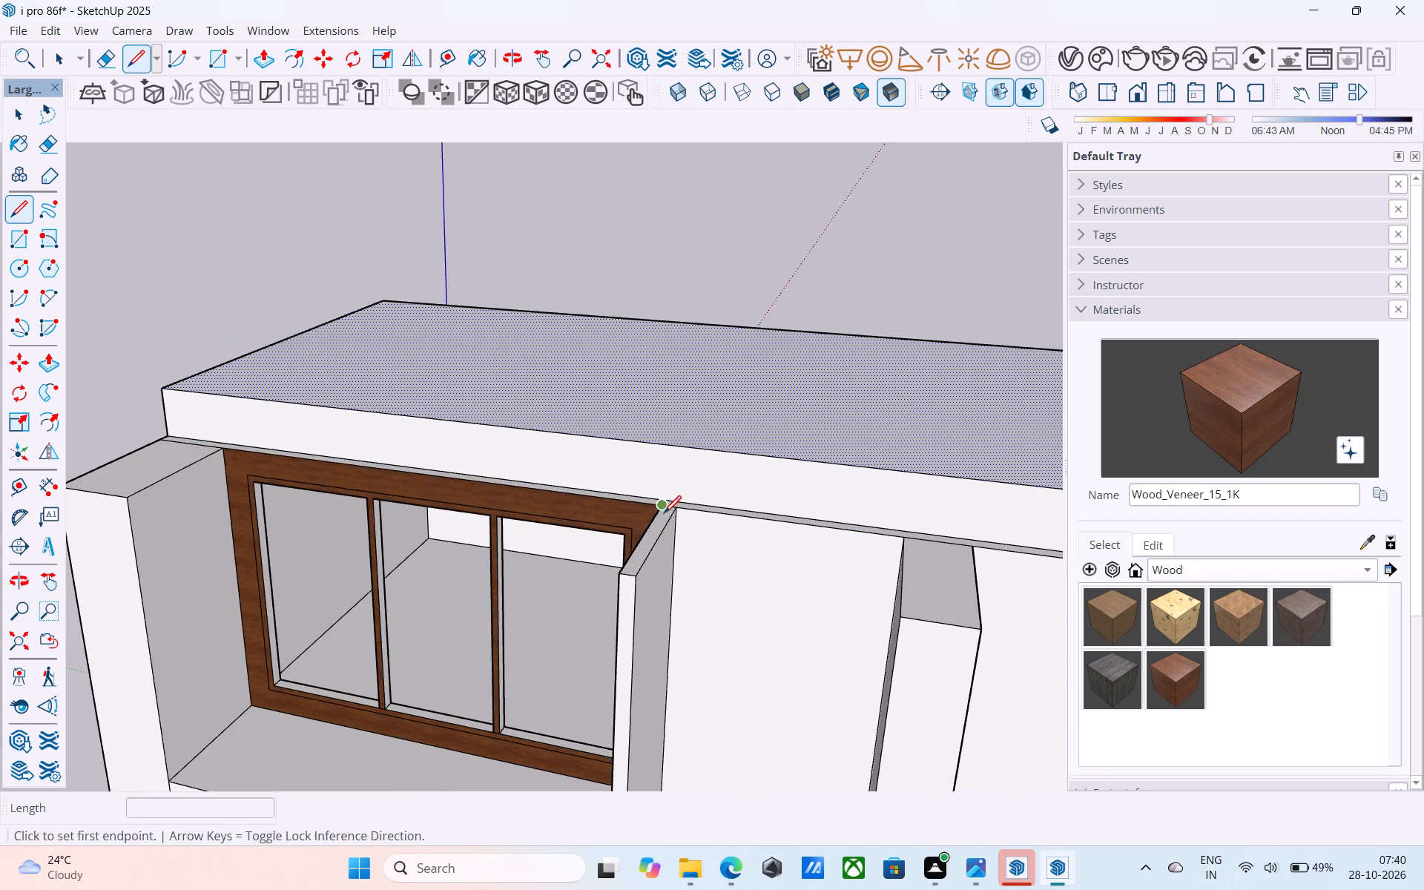
scroll(664, 515, "up", 4)
left_click(679, 506)
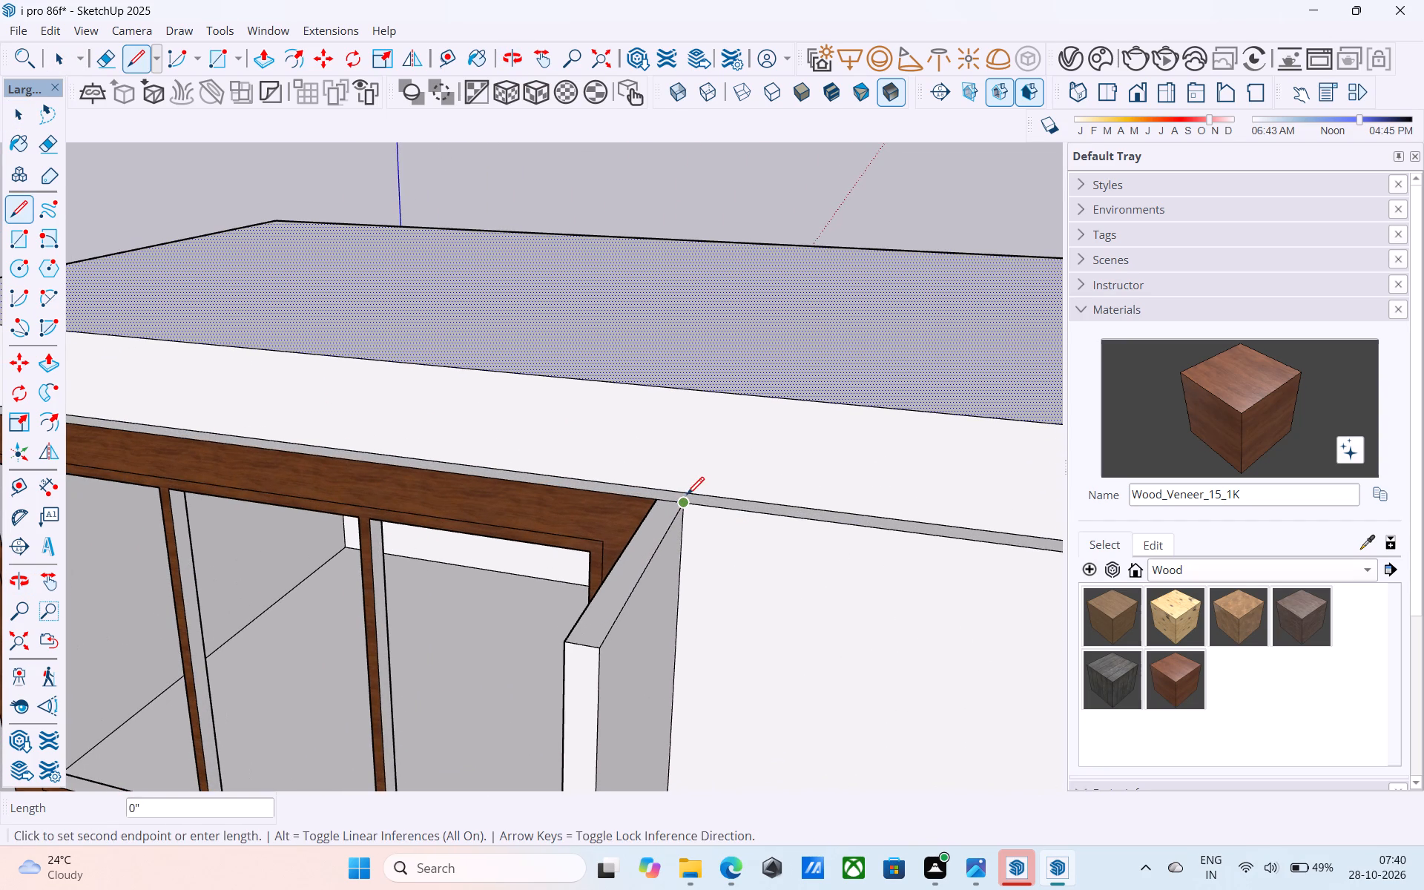
scroll(688, 492, "up", 4)
left_click(688, 492)
left_click(688, 492)
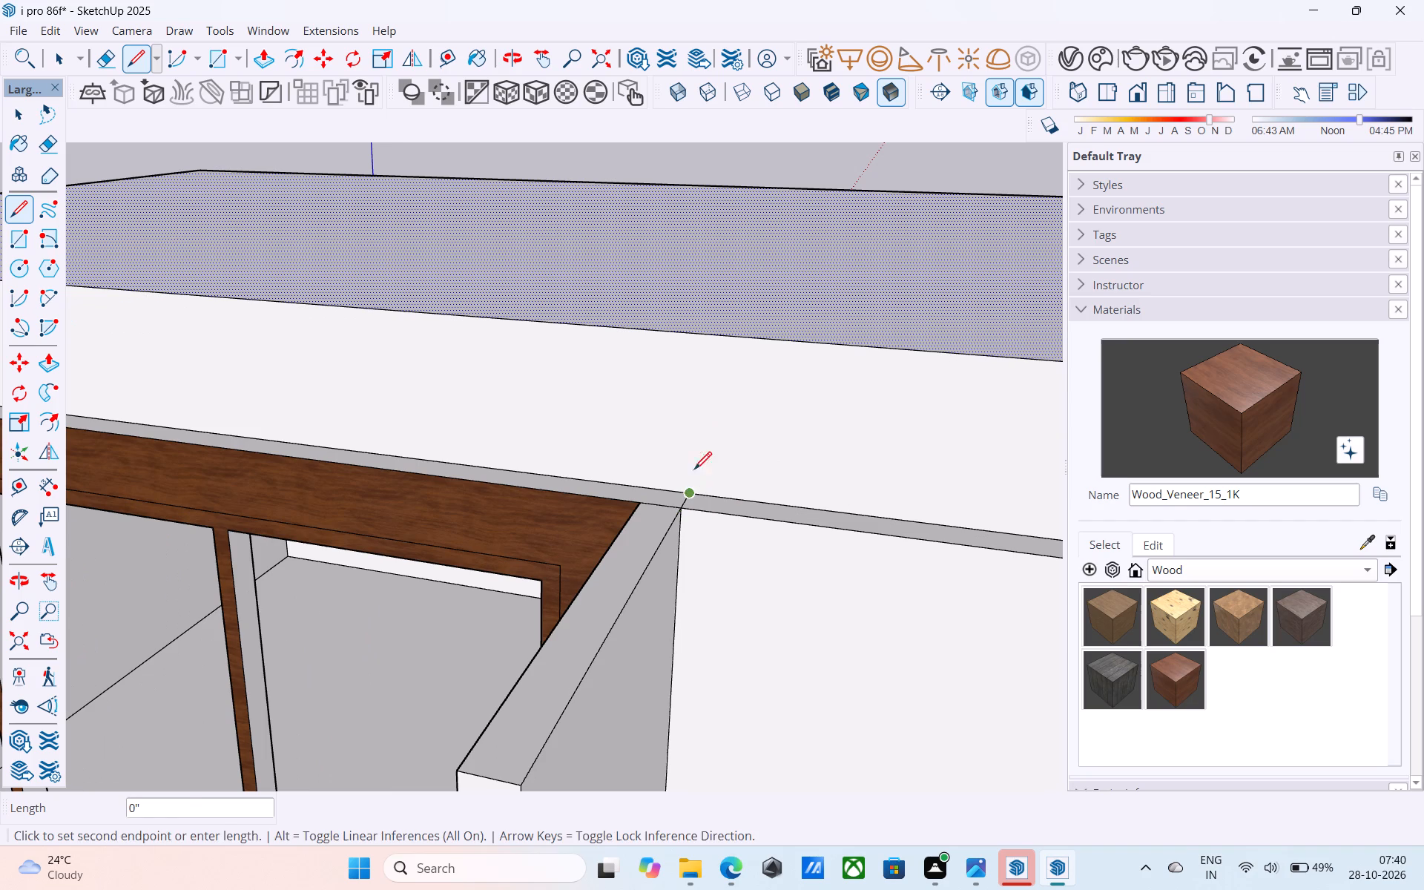
left_click(702, 336)
scroll(808, 435, "up", 1)
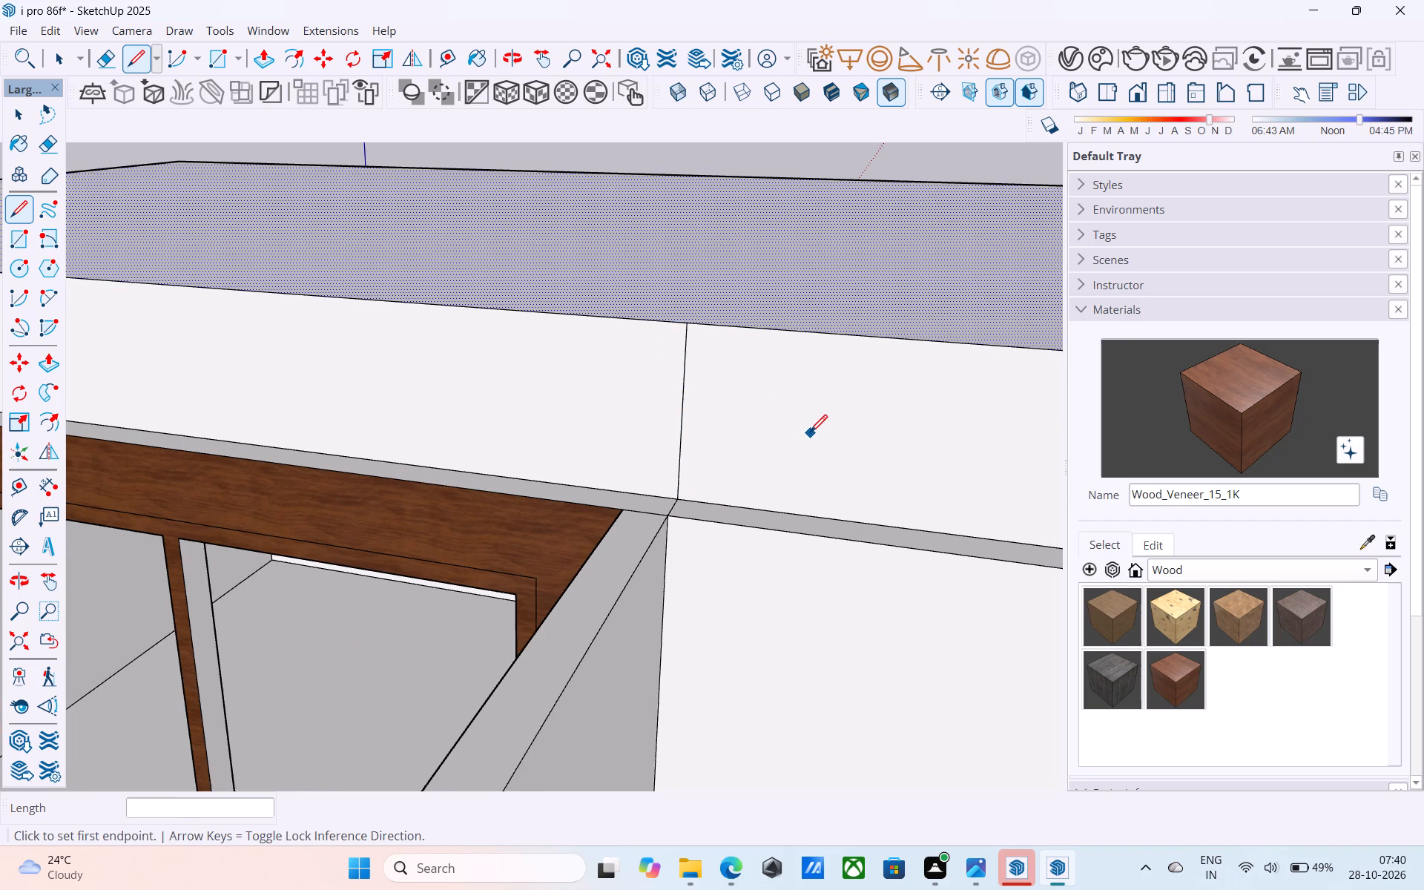
scroll(810, 434, "down", 6)
key("space")
scroll(827, 425, "down", 10)
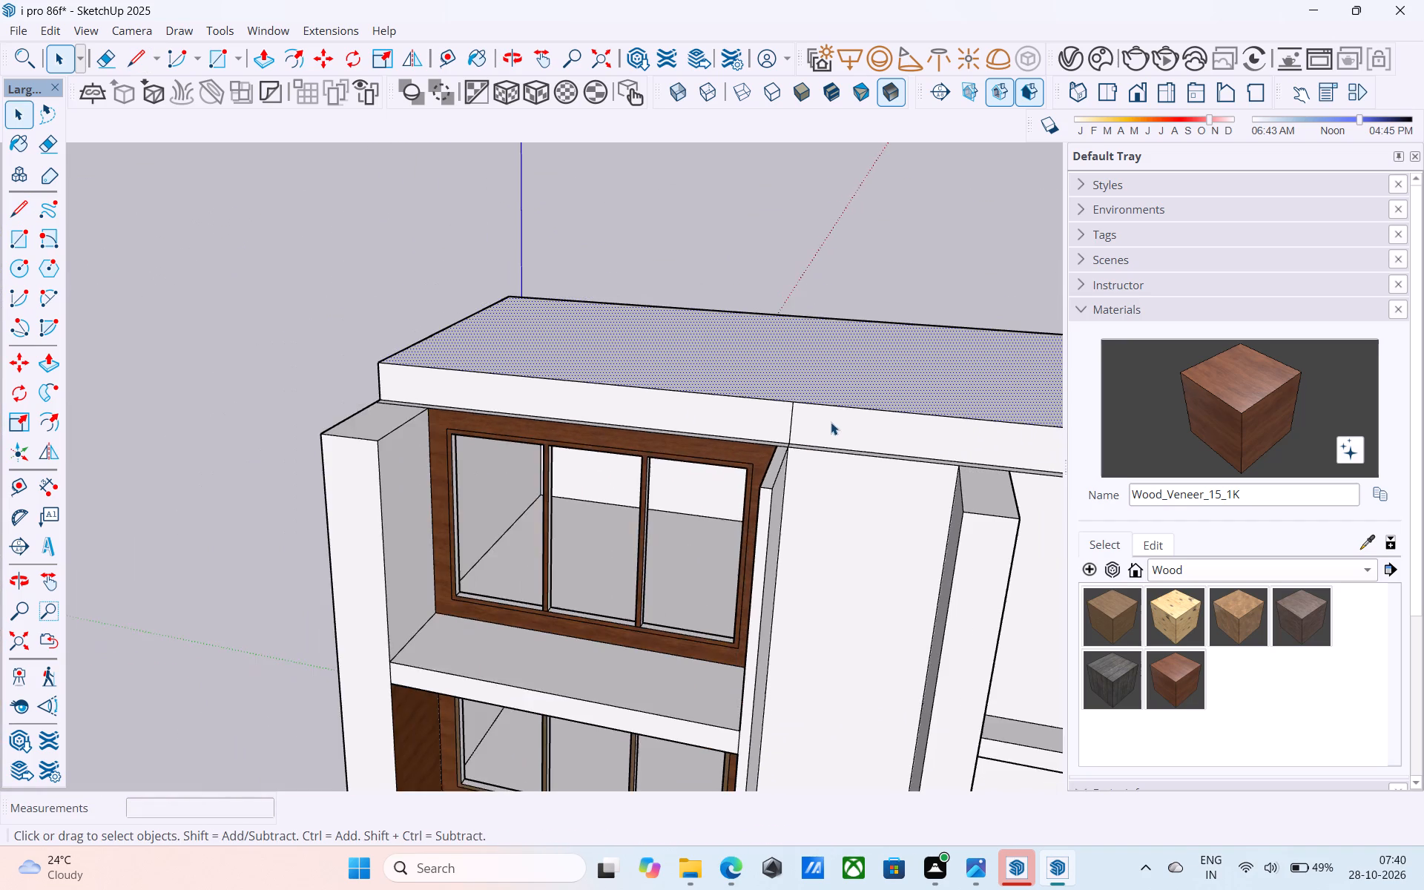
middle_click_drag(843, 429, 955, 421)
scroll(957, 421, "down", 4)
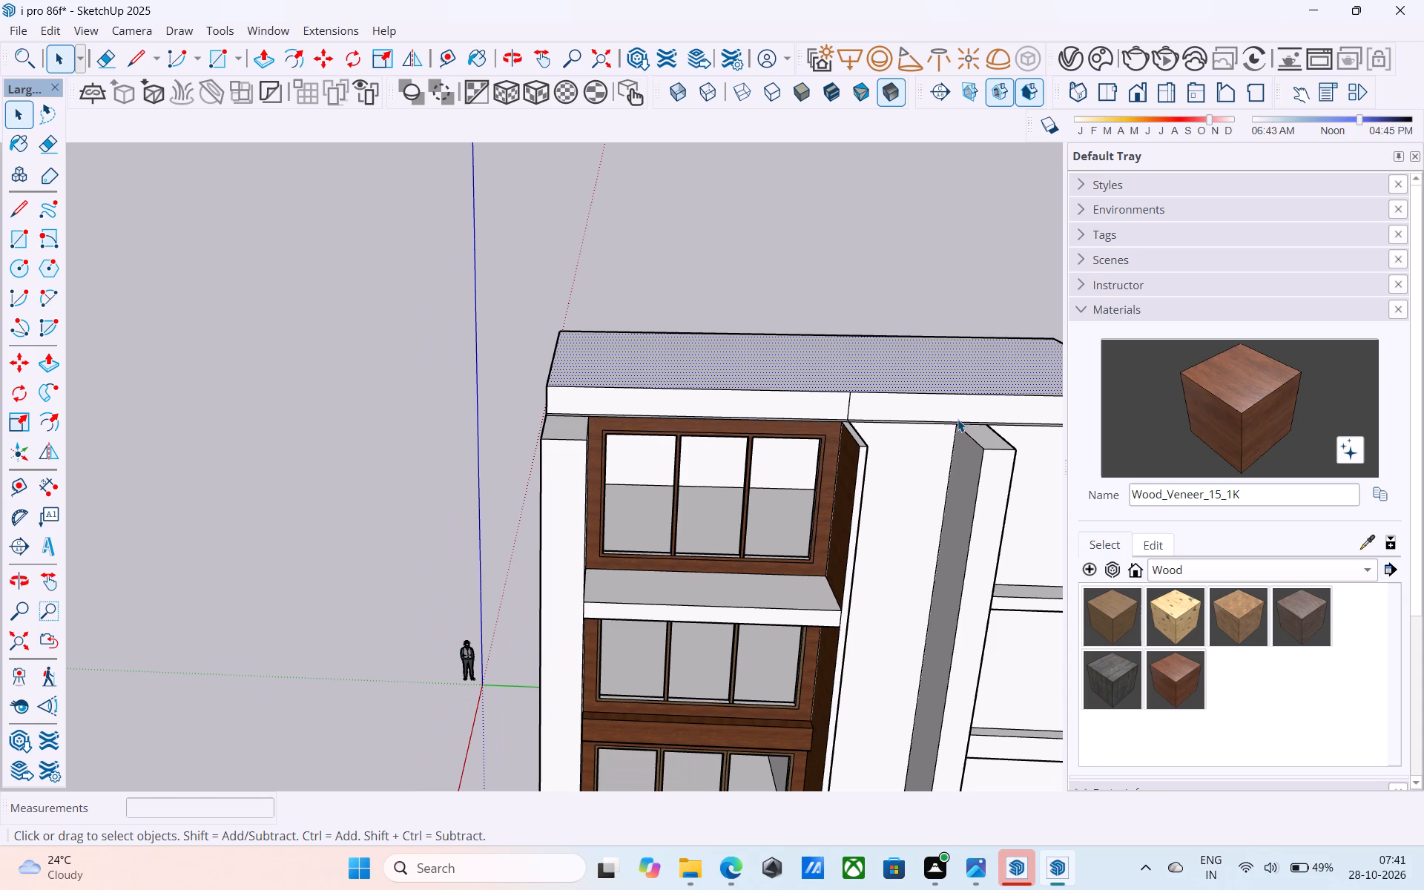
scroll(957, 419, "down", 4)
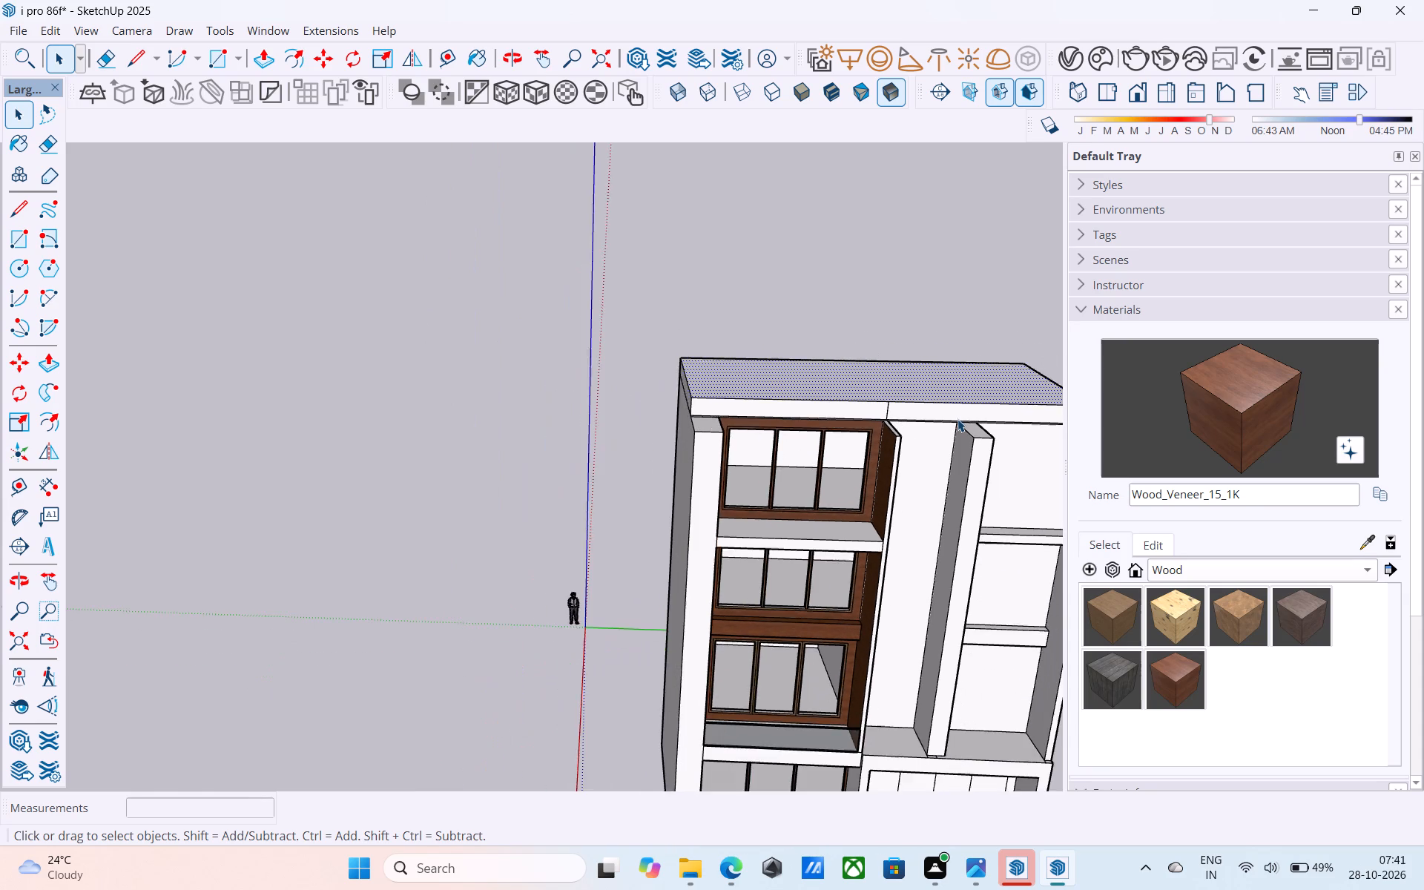
Push/Pull the roof slab's front face above the wood-framed windows forward, flush with the front of the side wall.
scroll(957, 419, "down", 3)
middle_click_drag(957, 420, 1007, 350)
middle_click_drag(785, 408, 834, 372)
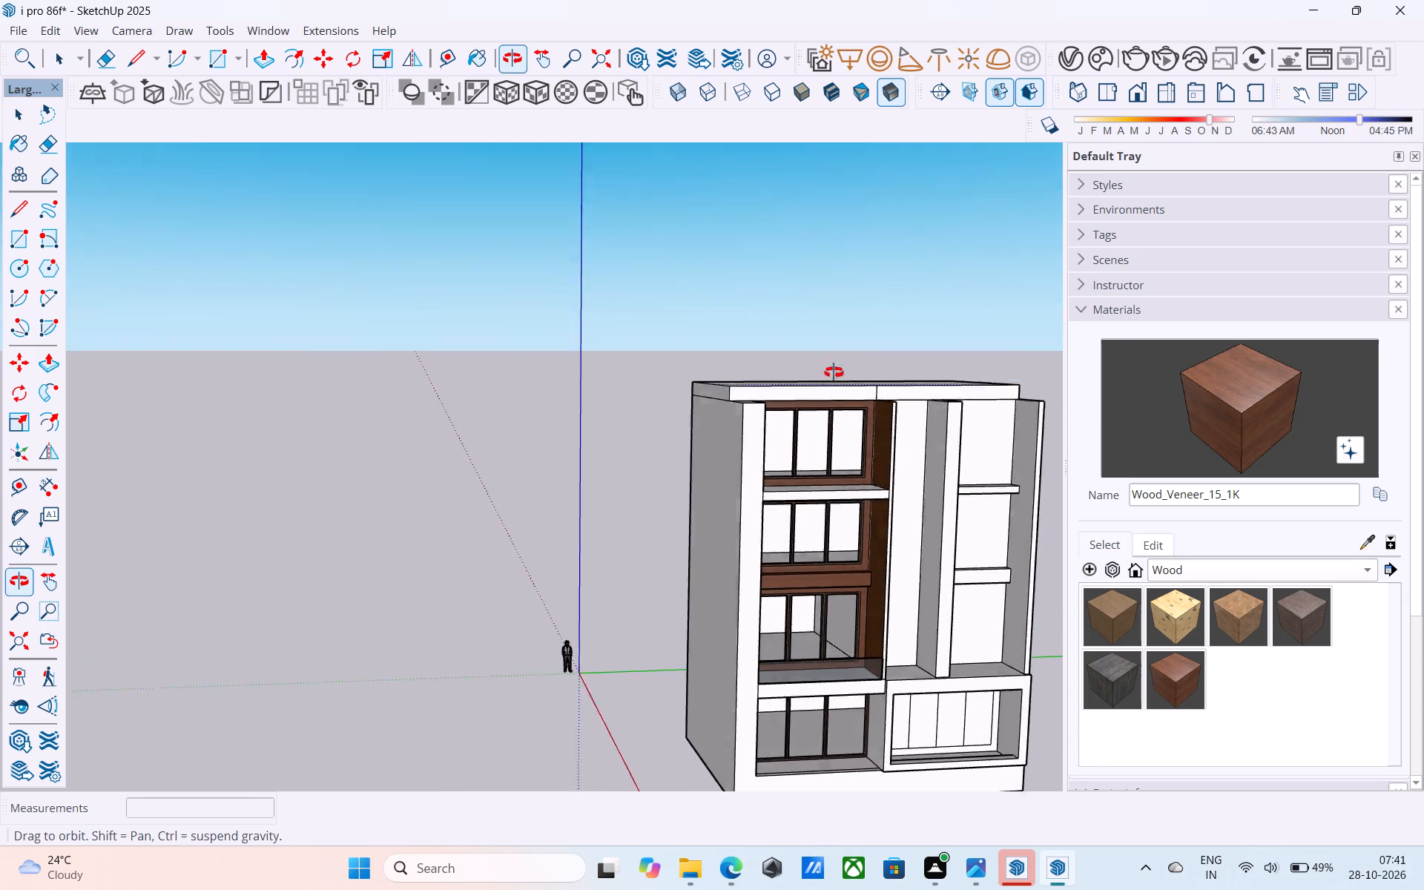
middle_click_drag(834, 372, 835, 380)
scroll(809, 400, "up", 10)
left_click(696, 390)
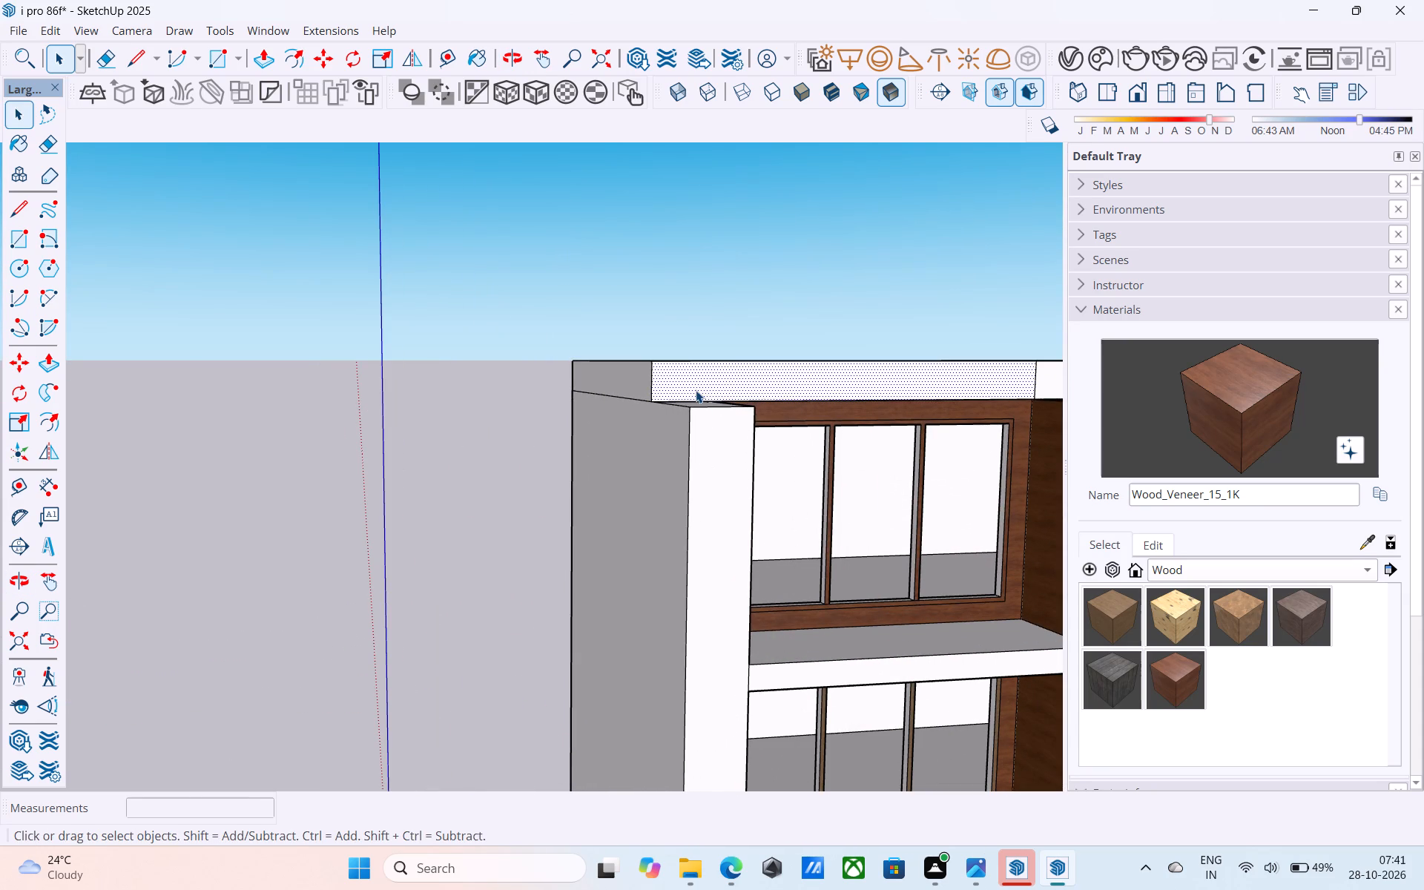
key("p")
left_click(679, 391)
left_click(702, 434)
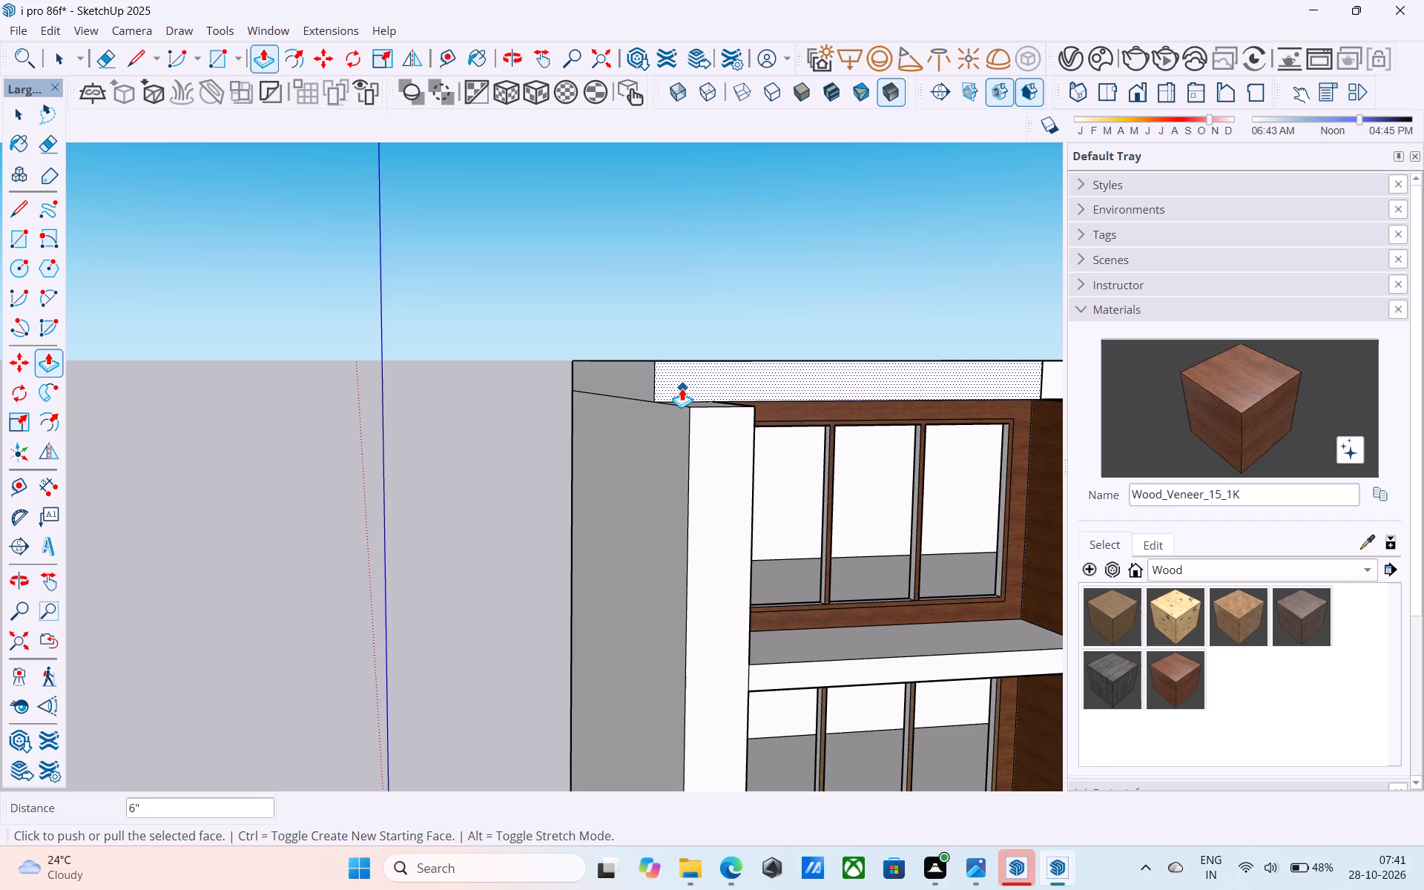
left_click(682, 388)
left_click(702, 421)
key("space")
scroll(697, 412, "down", 5)
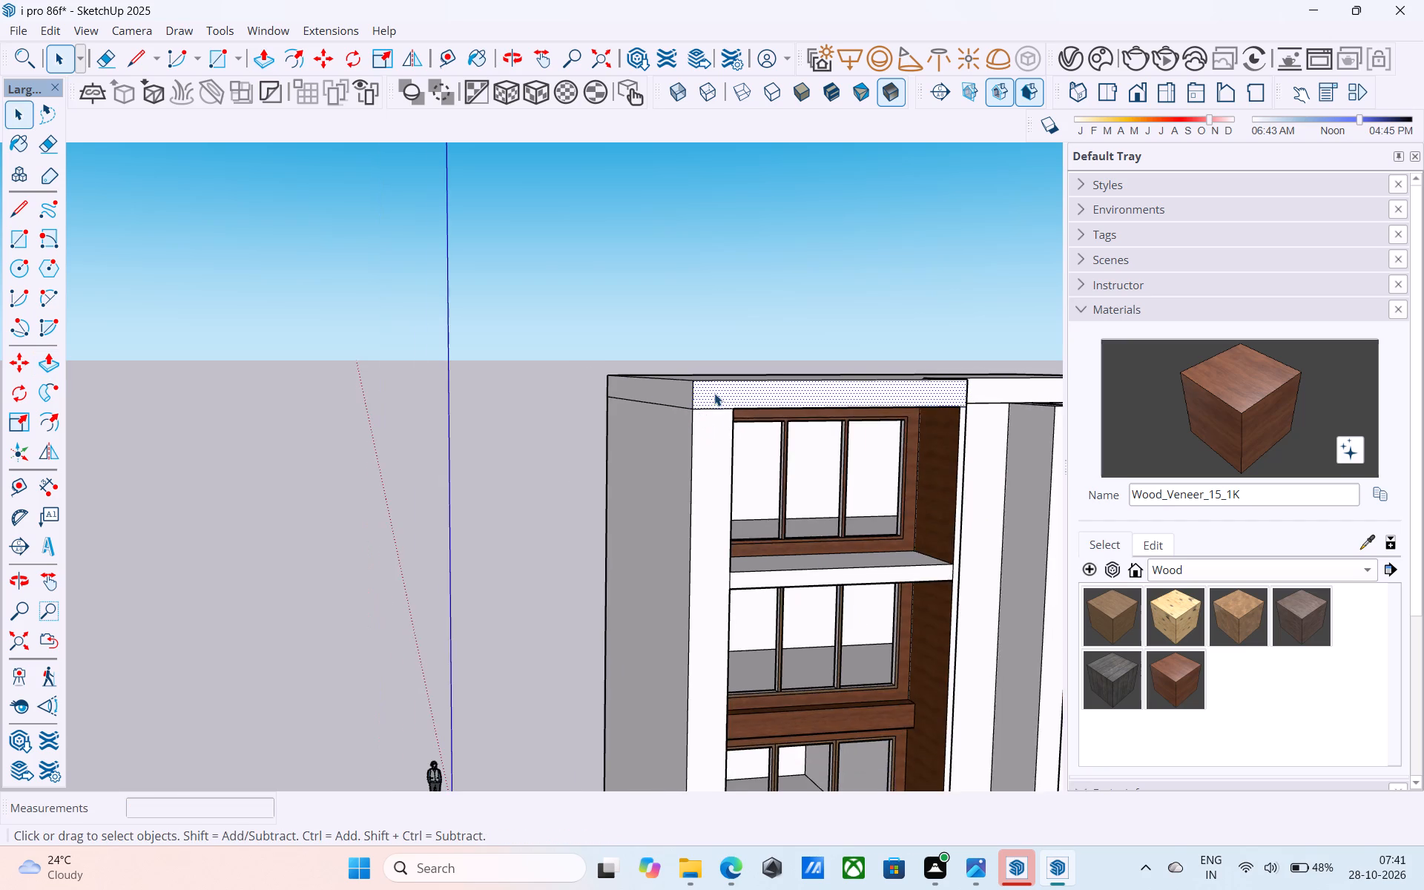
Erase the leftover seam edges between the extended roof slab's front face and the side wall below it.
scroll(714, 393, "up", 5)
key("e")
left_click_drag(714, 393, 713, 409)
left_click_drag(711, 425, 714, 415)
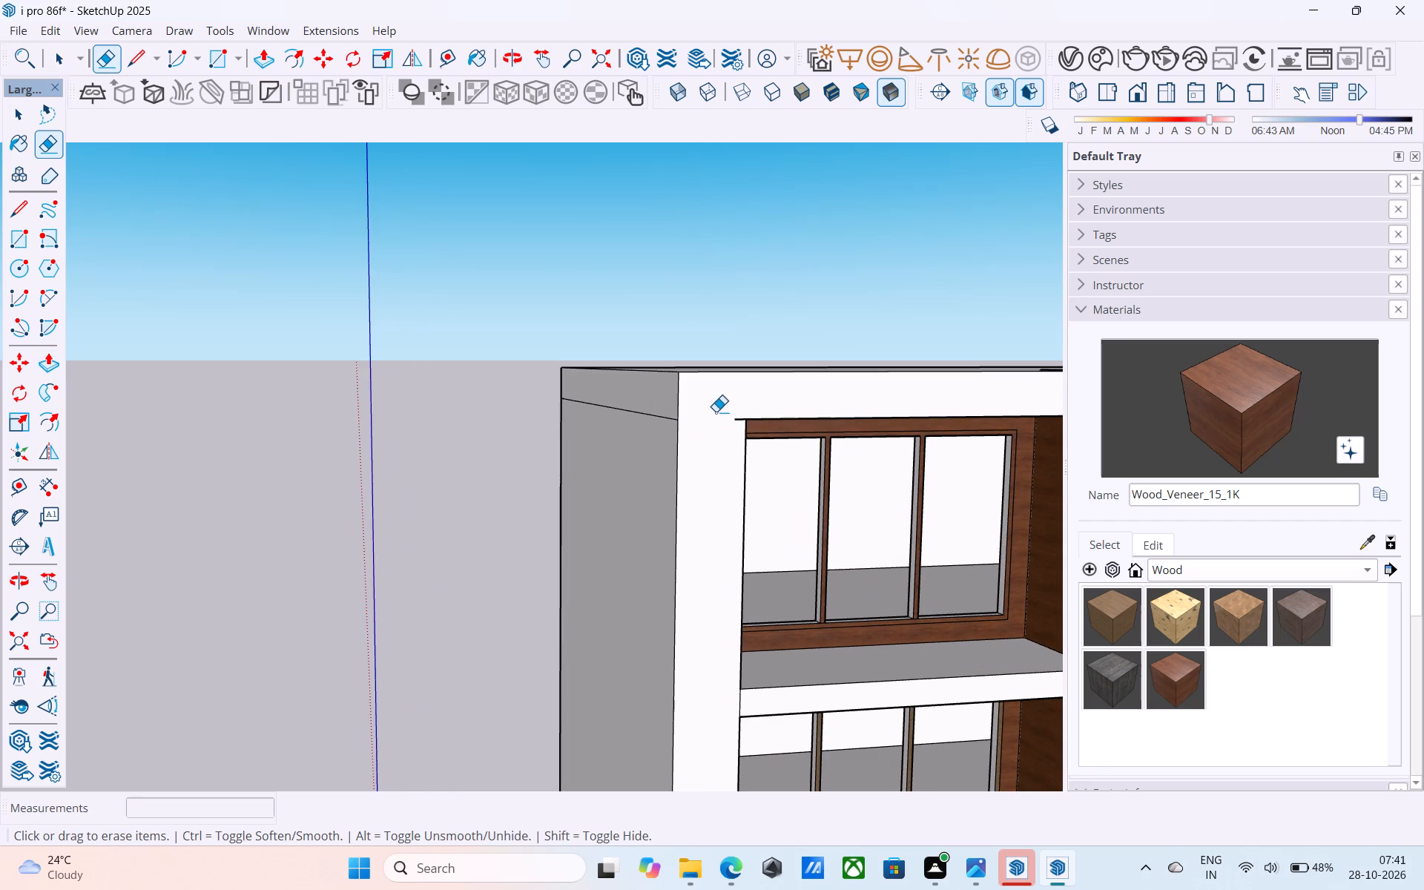
scroll(716, 412, "down", 3)
scroll(727, 408, "up", 10)
left_click_drag(739, 424, 745, 451)
middle_click_drag(742, 452, 593, 478, "shift")
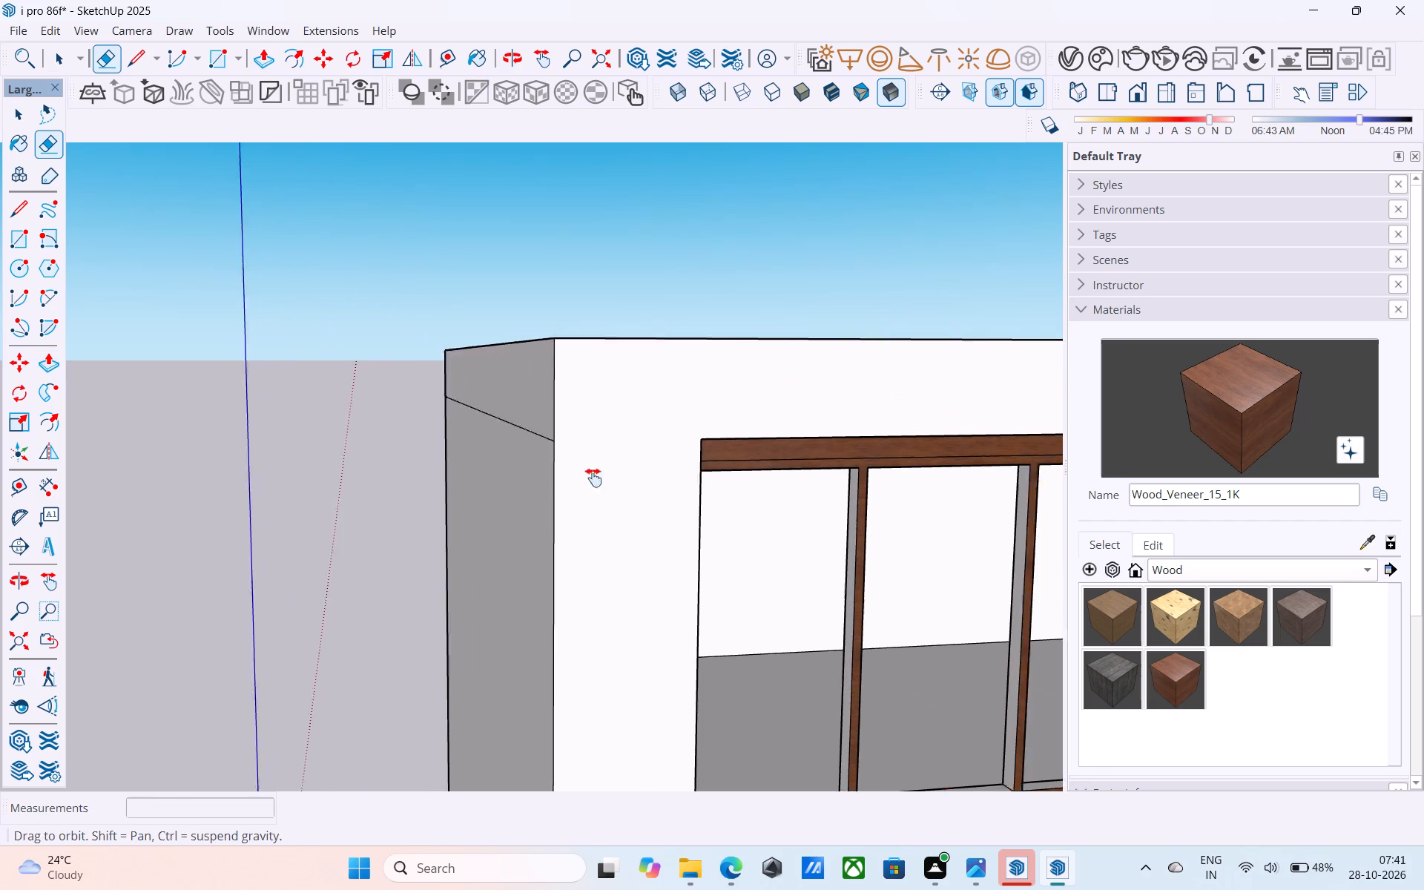
middle_click_drag(593, 478, 538, 479, "shift")
Save the model.
key("ctrl+s")
key("space")
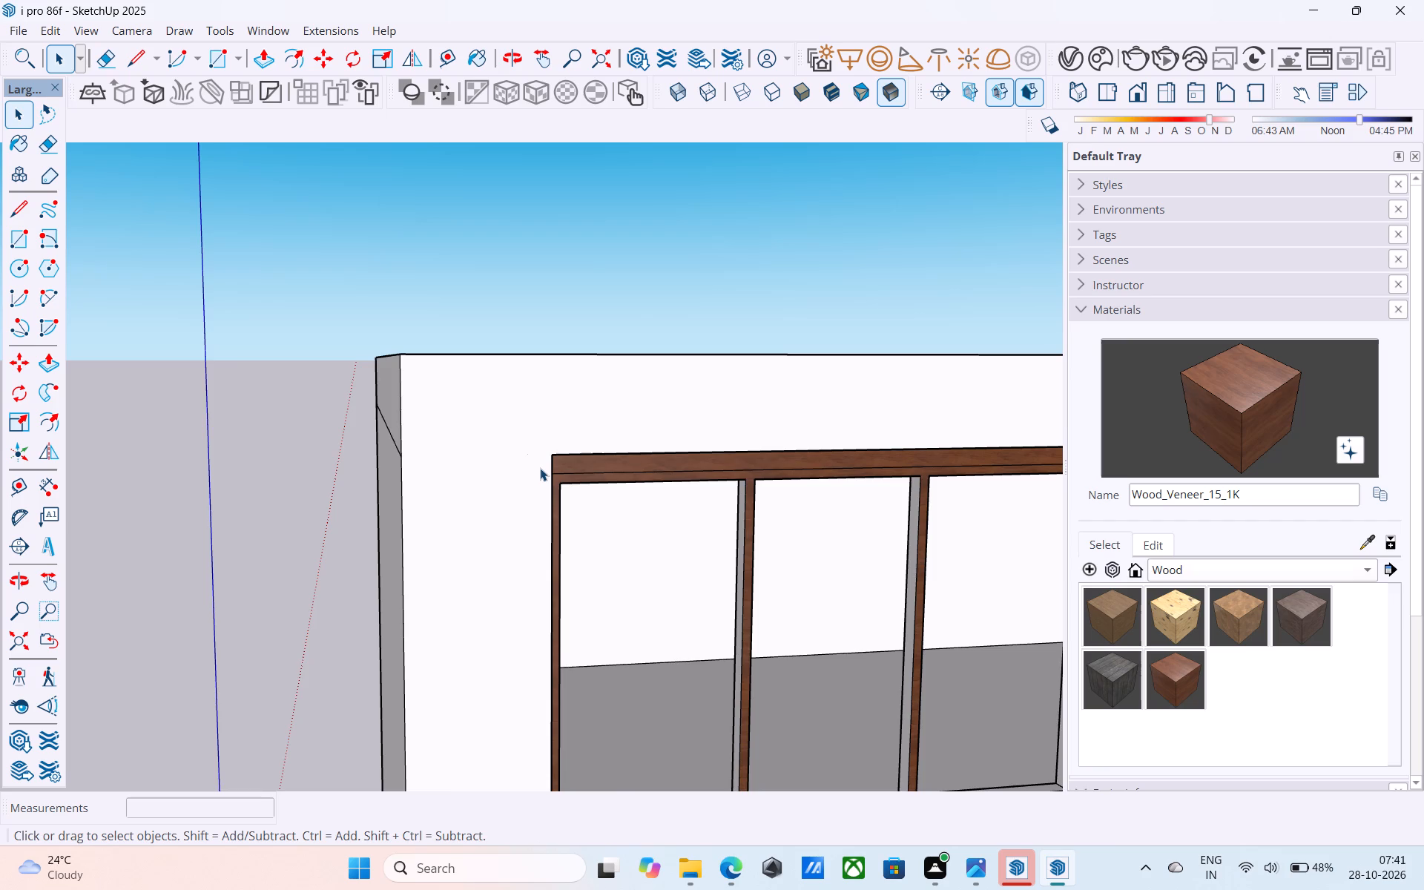
Examine the extended roof slab section above the wood-framed windows, from the front, at an angle and close up.
scroll(540, 464, "down", 10)
middle_click_drag(627, 476, 627, 467)
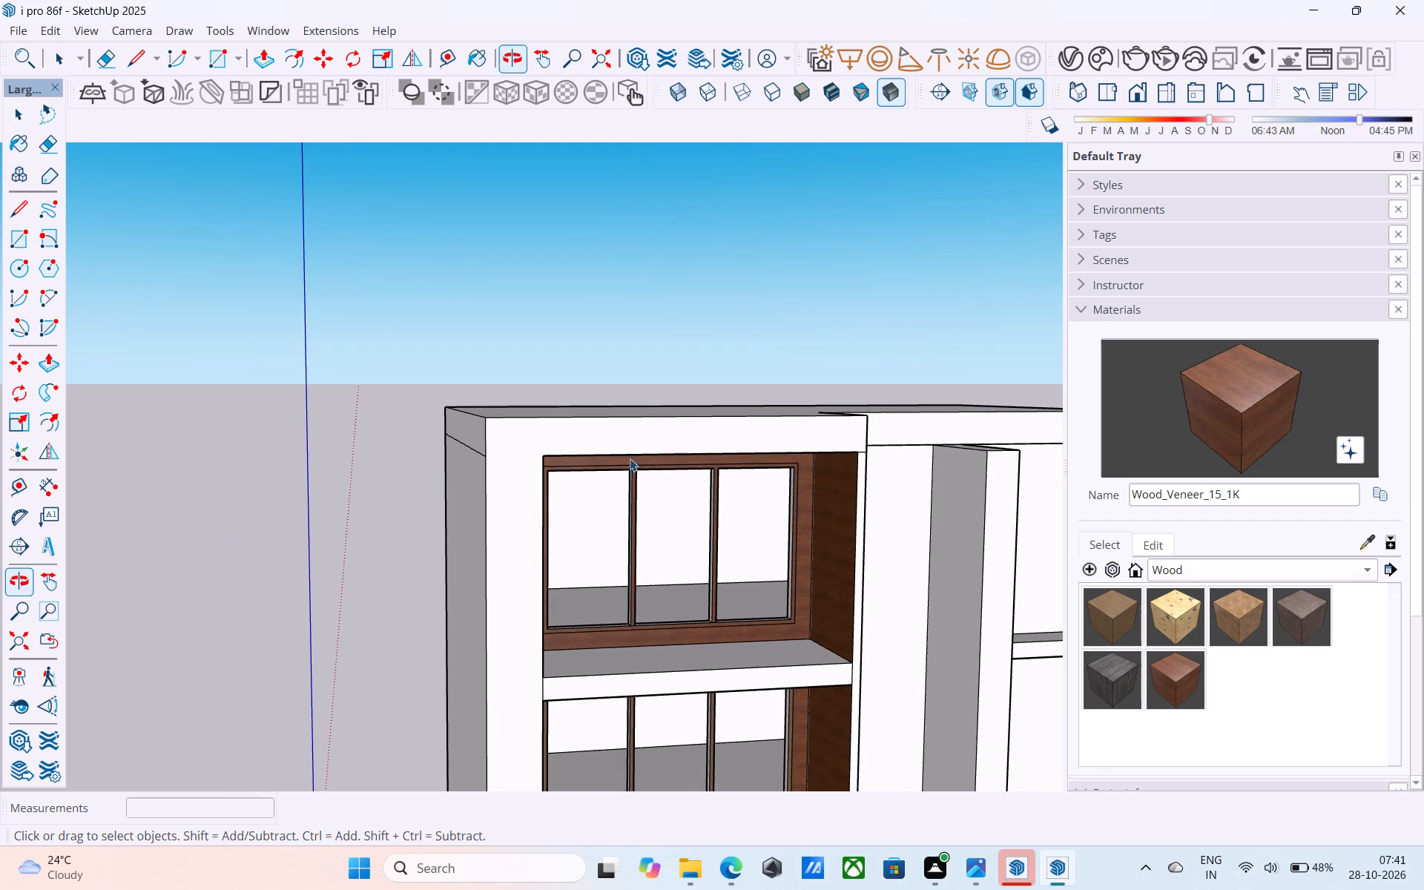
scroll(711, 419, "down", 4)
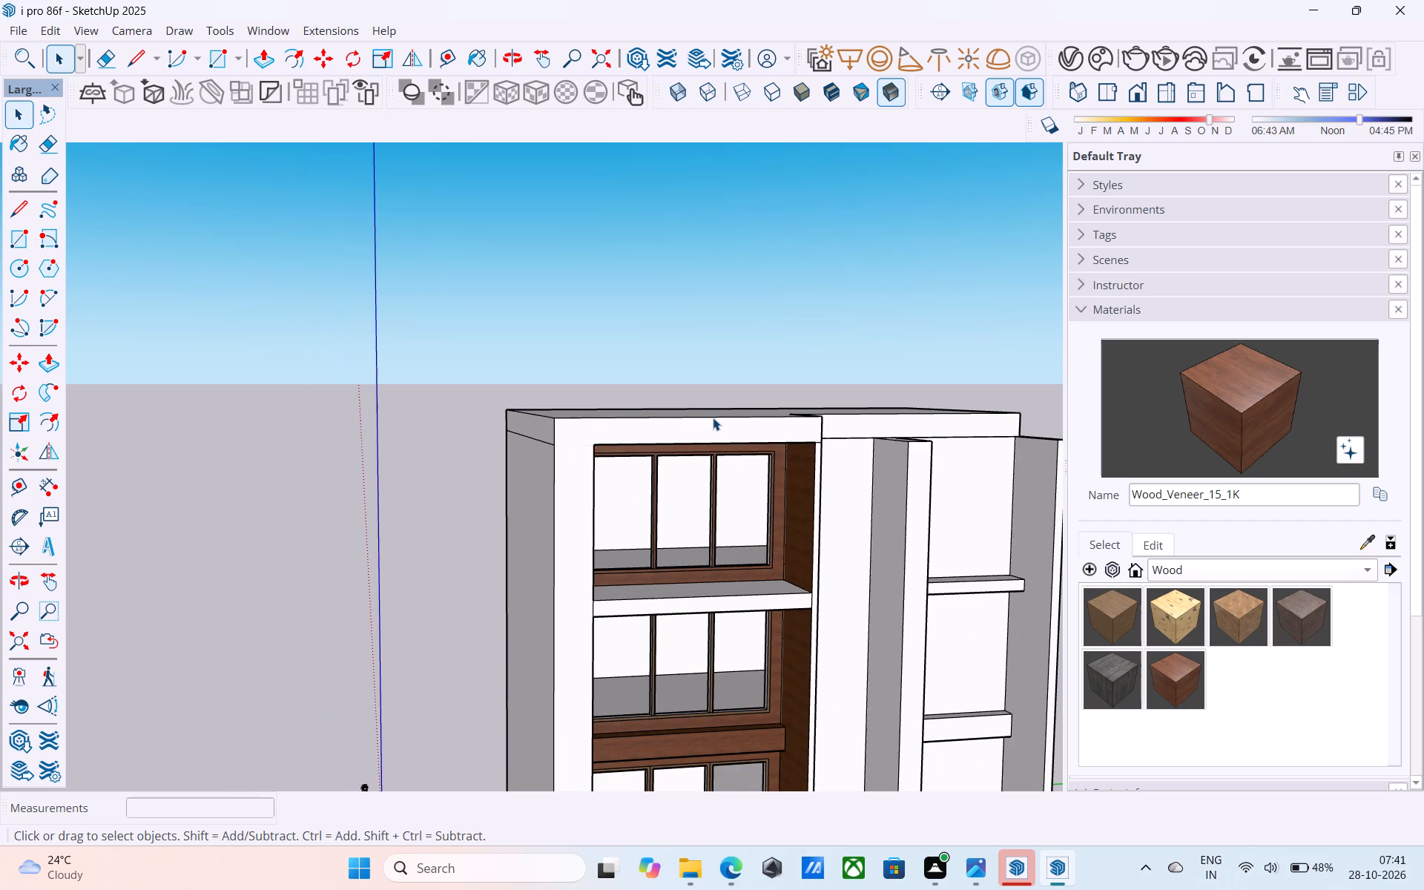
middle_click_drag(713, 418, 558, 418)
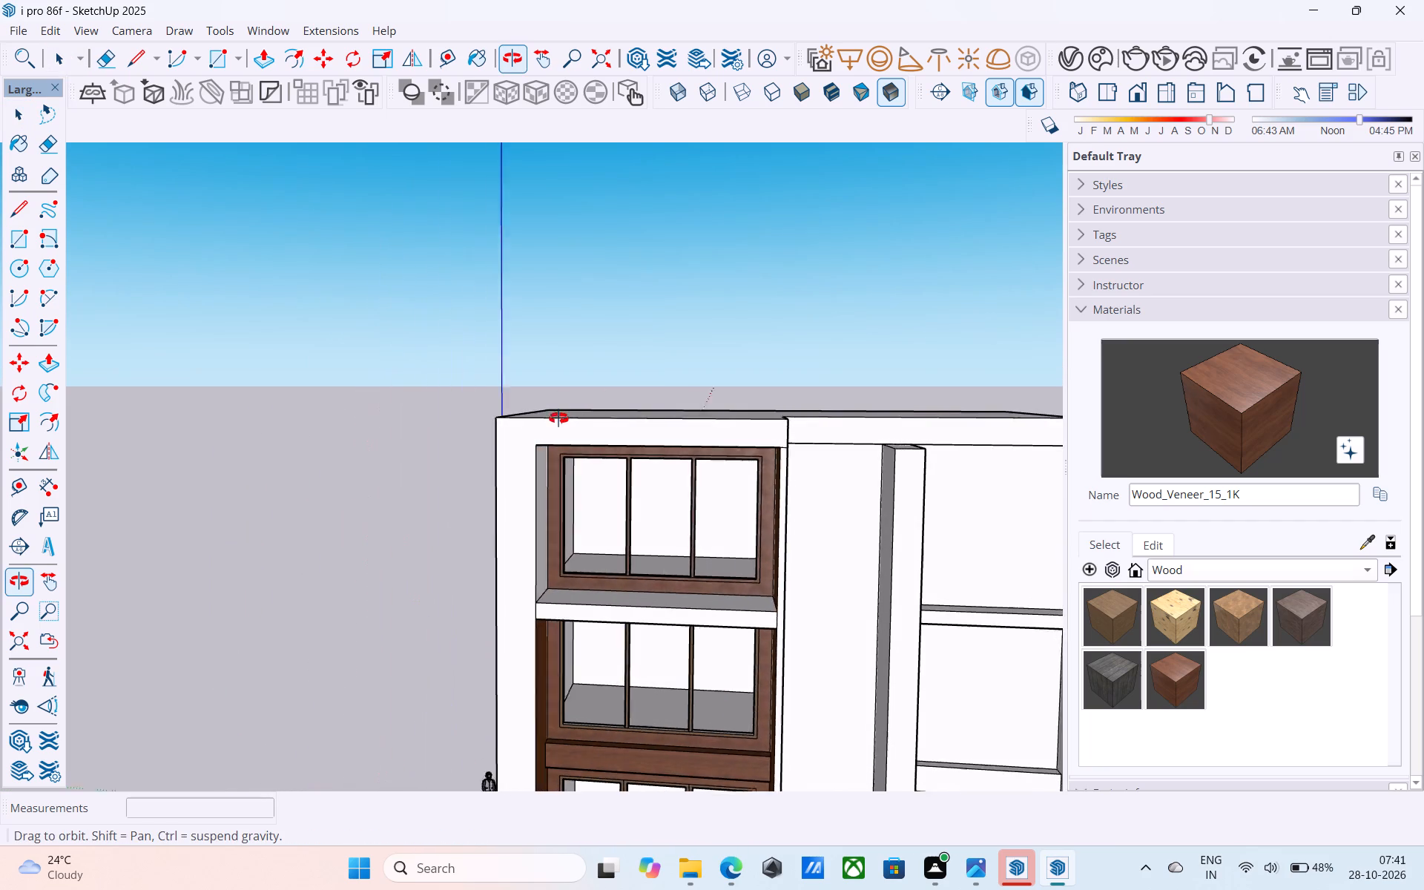
middle_click_drag(558, 418, 549, 418)
scroll(685, 406, "down", 4)
middle_click_drag(646, 413, 865, 386)
scroll(868, 386, "up", 5)
scroll(738, 440, "down", 4)
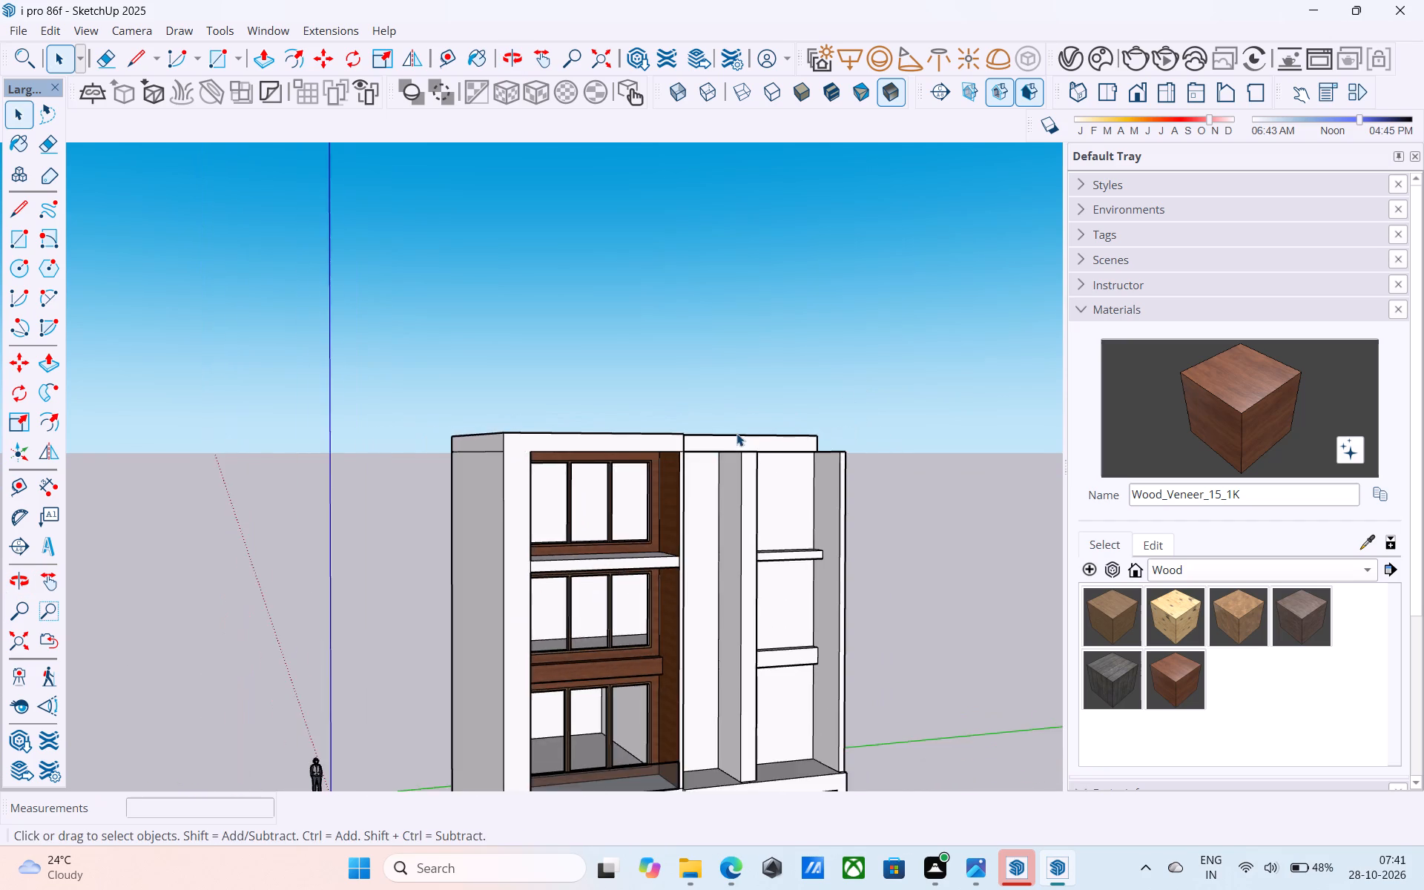
scroll(667, 484, "up", 11)
left_click(661, 376)
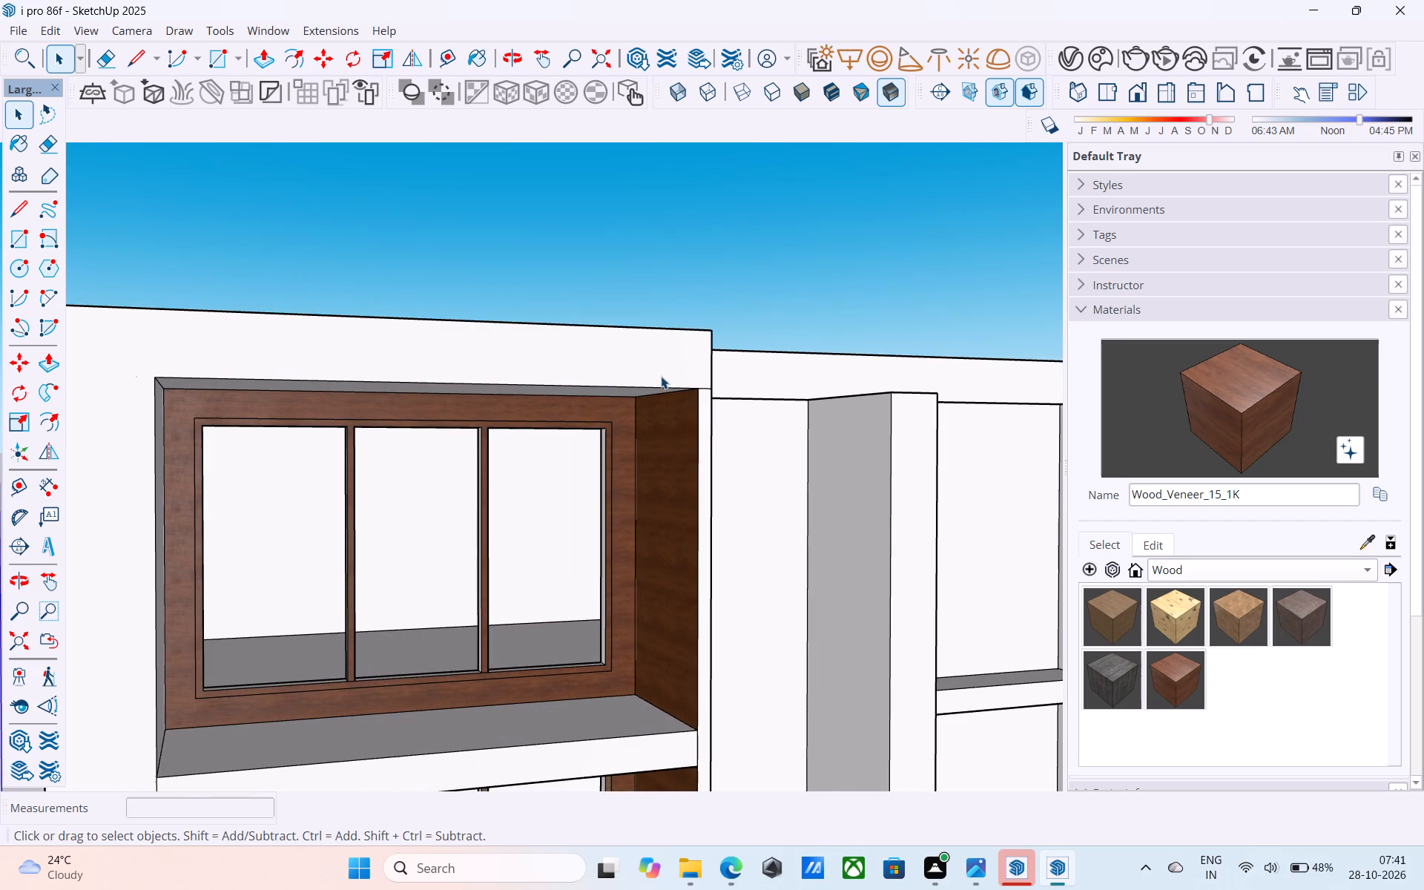
scroll(661, 376, "down", 14)
middle_click_drag(655, 395, 634, 447)
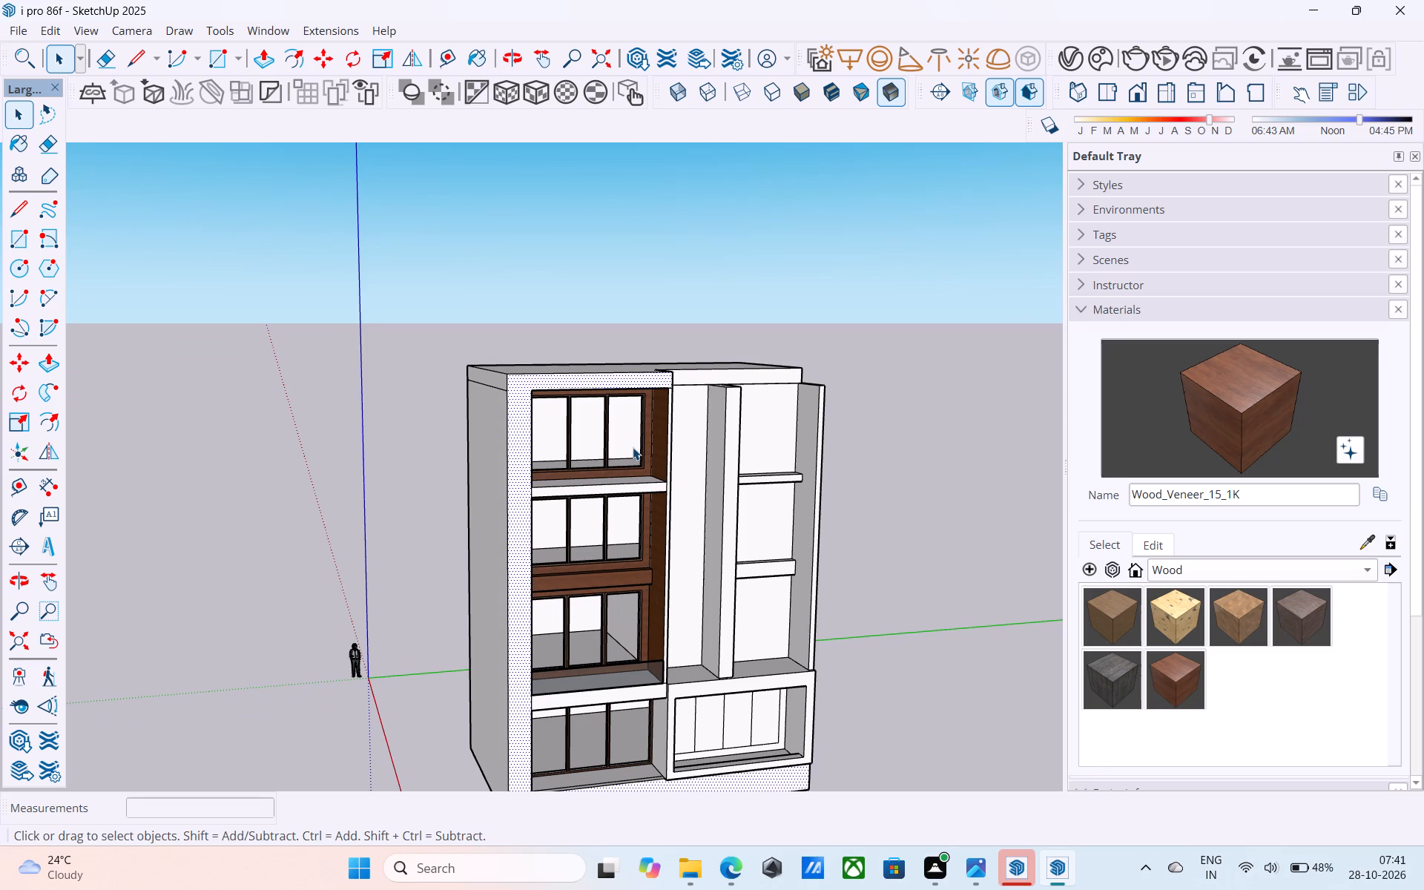
Examine the whole facade from a distance, from low angles and from the front.
scroll(633, 447, "down", 2)
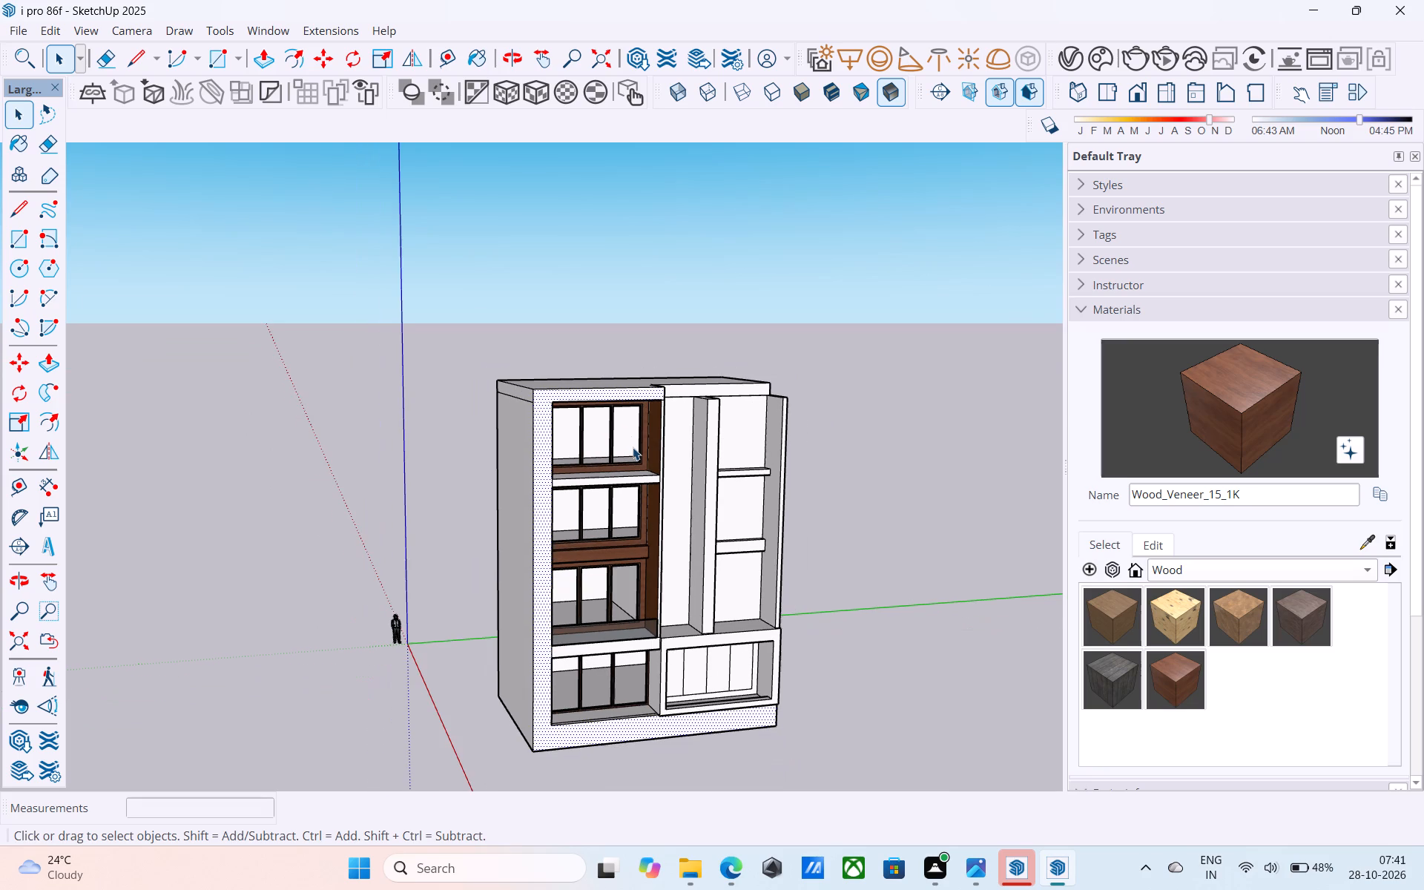
scroll(633, 447, "down", 1)
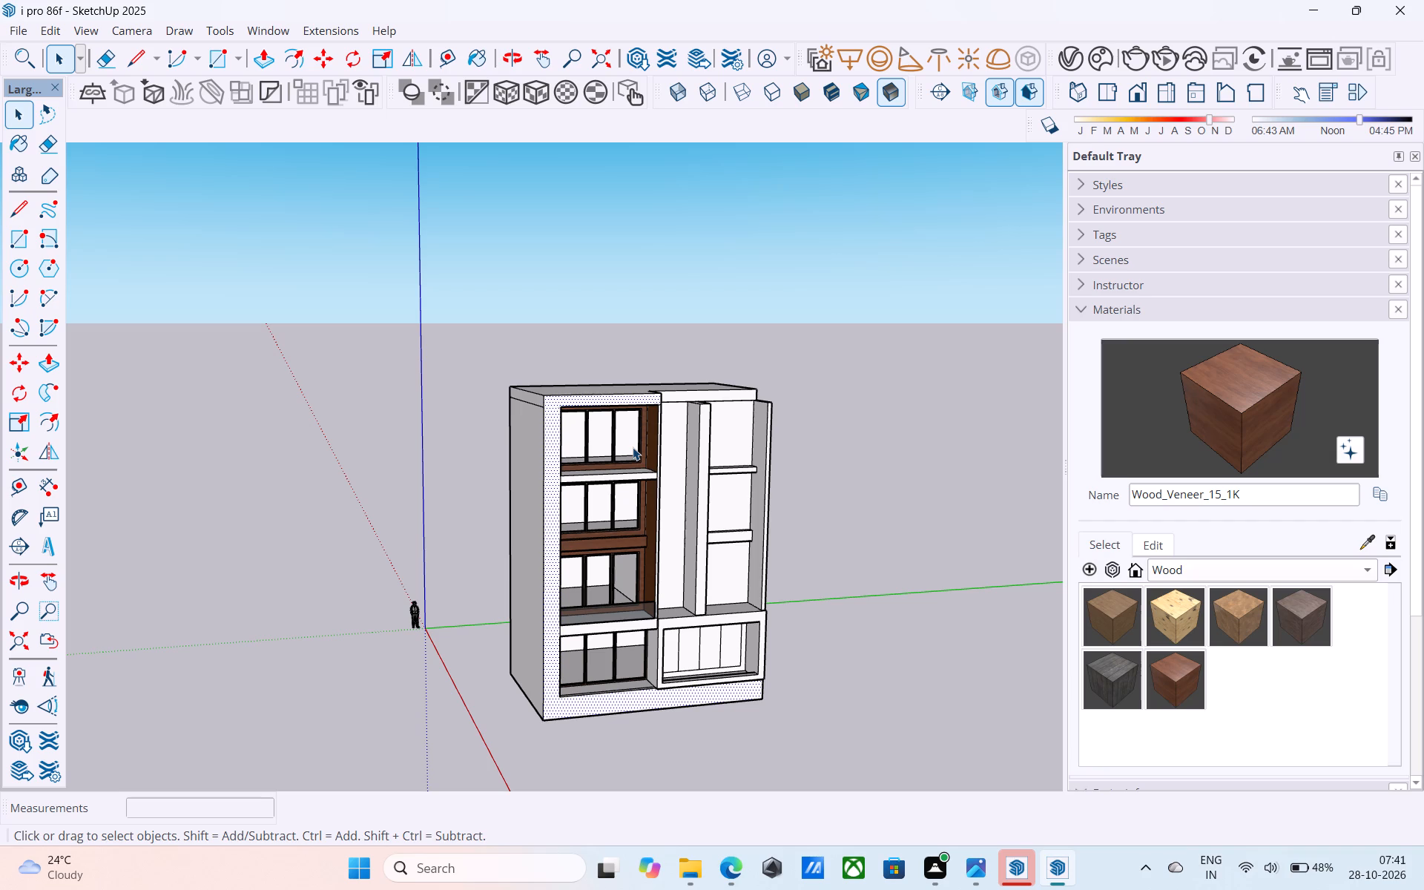
scroll(650, 459, "down", 1)
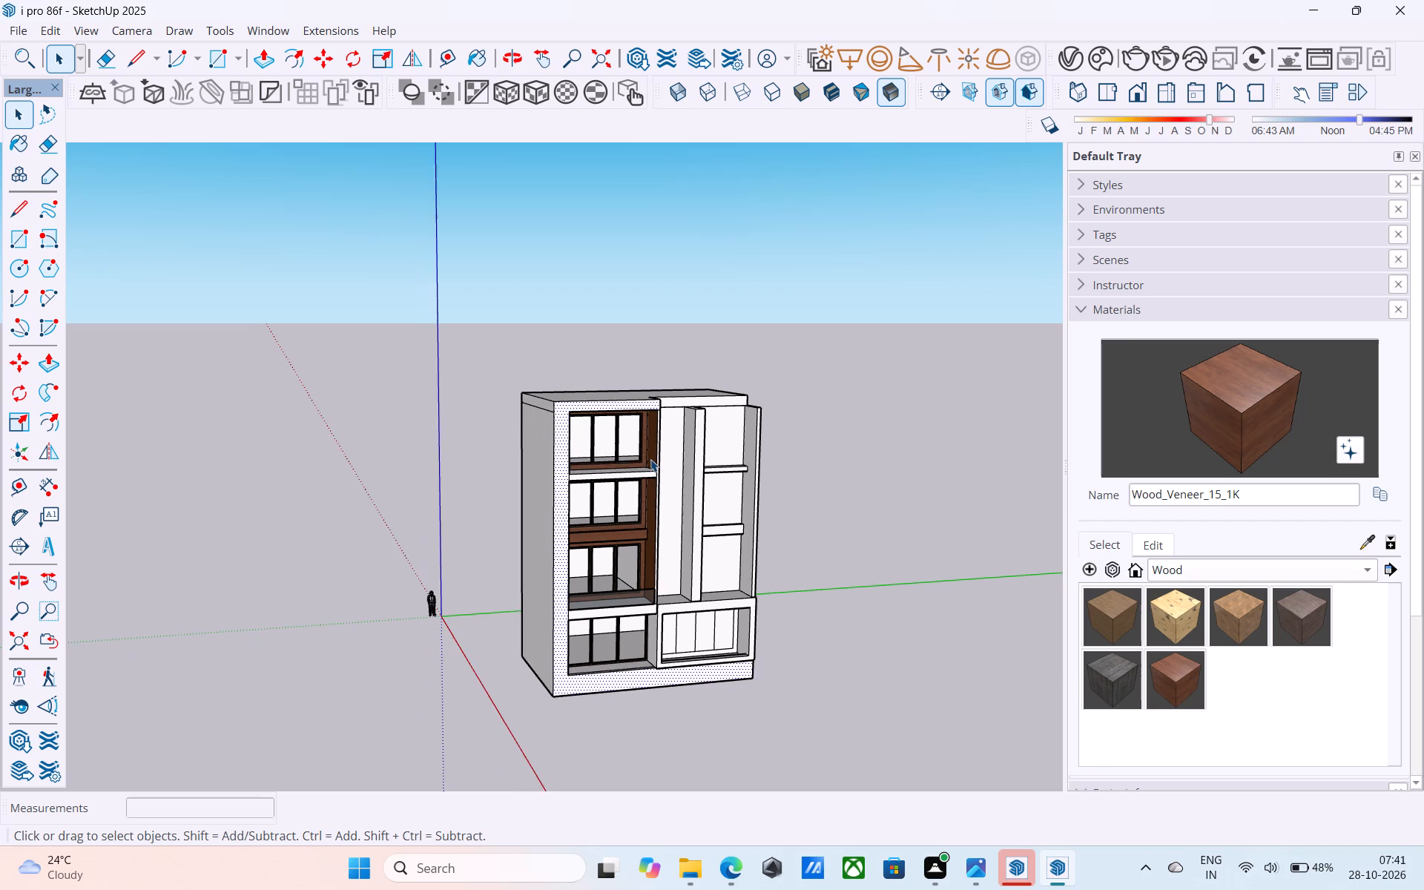
scroll(650, 459, "down", 4)
middle_click_drag(650, 458, 656, 406)
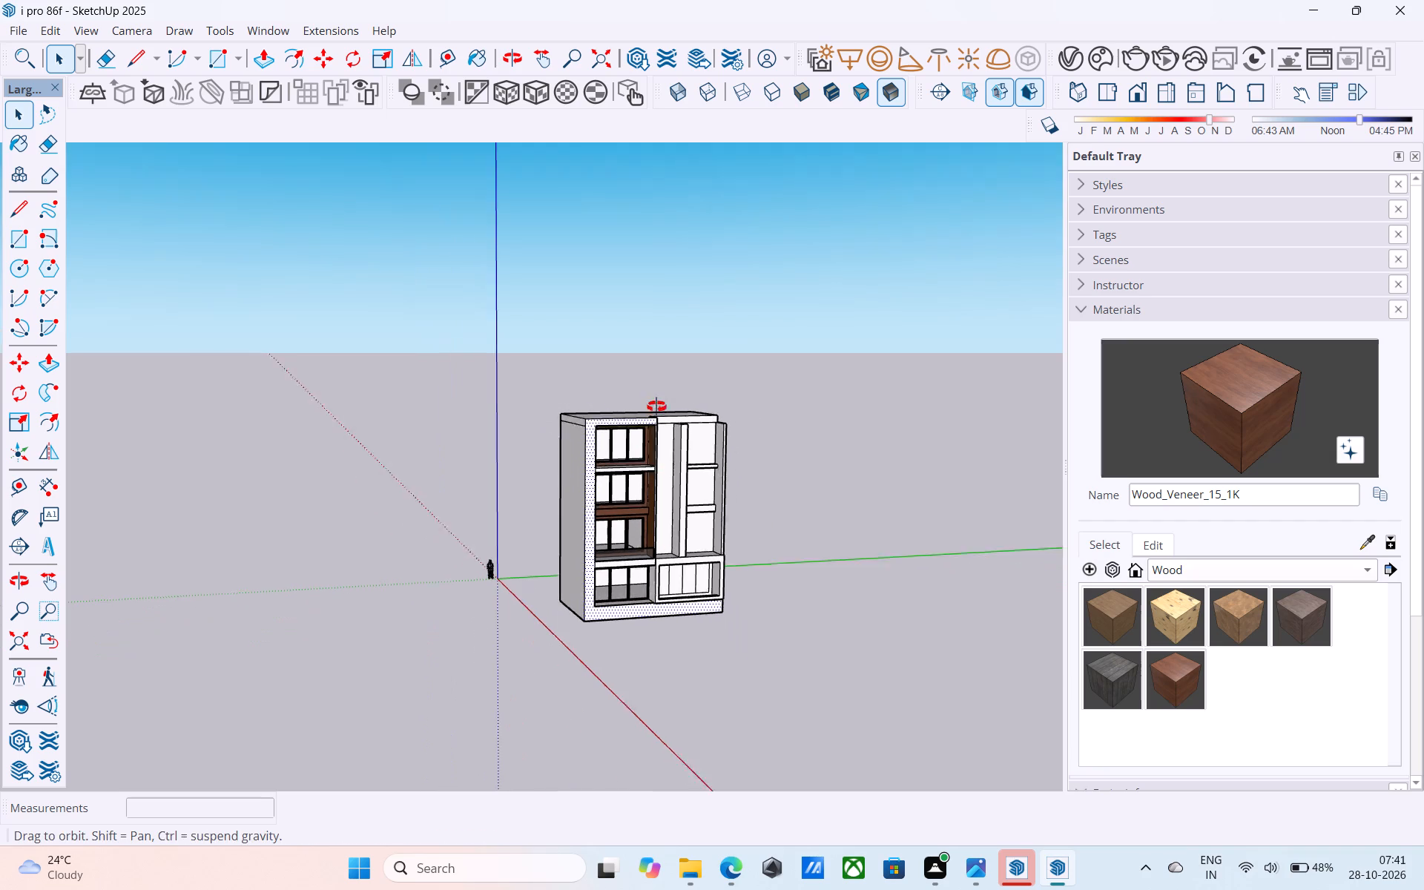
middle_click_drag(656, 406, 657, 401)
middle_click_drag(656, 432, 635, 360)
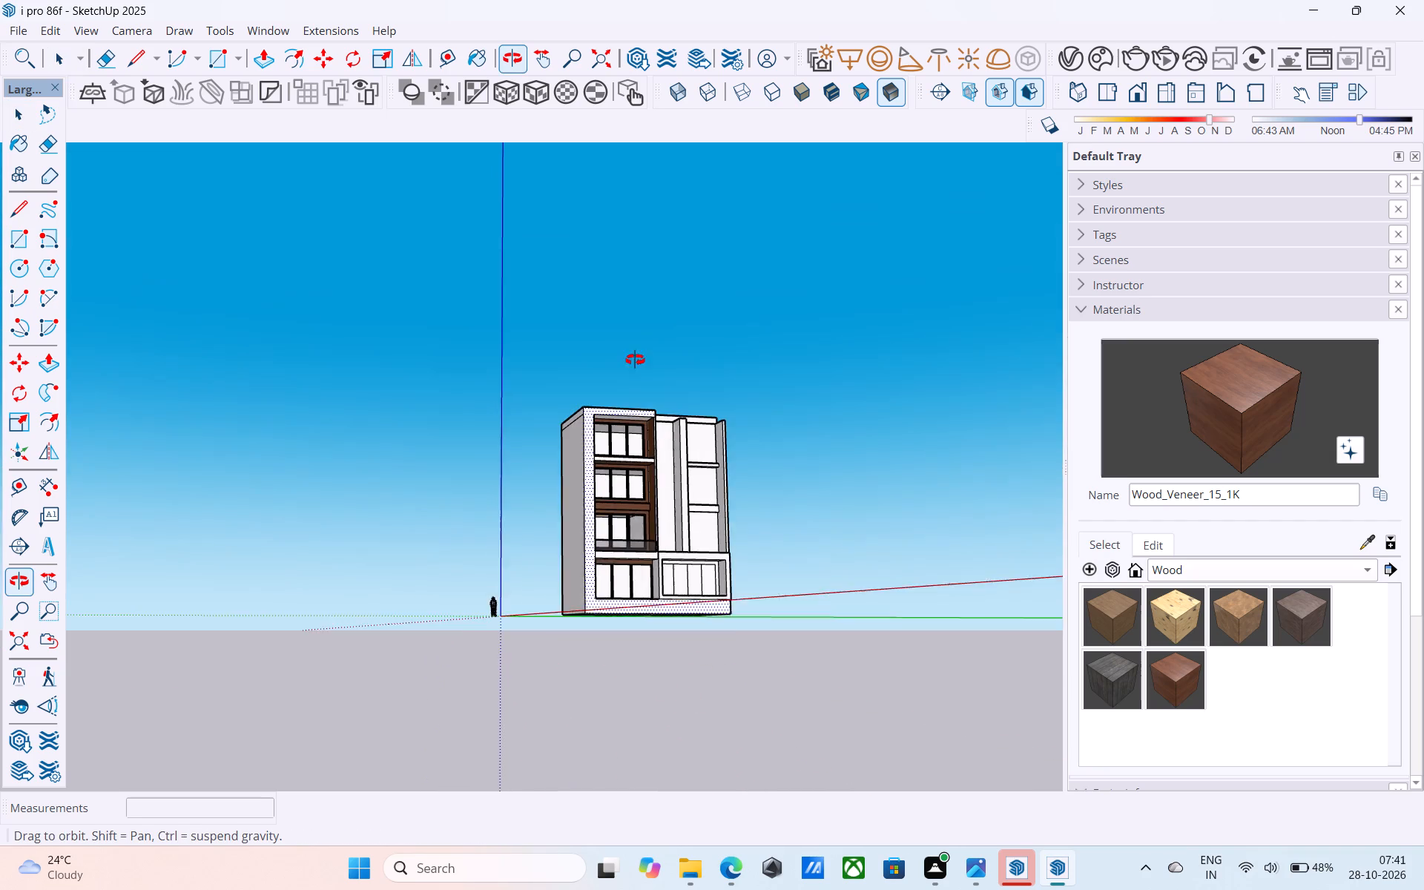
middle_click_drag(635, 360, 638, 316)
scroll(665, 472, "up", 6)
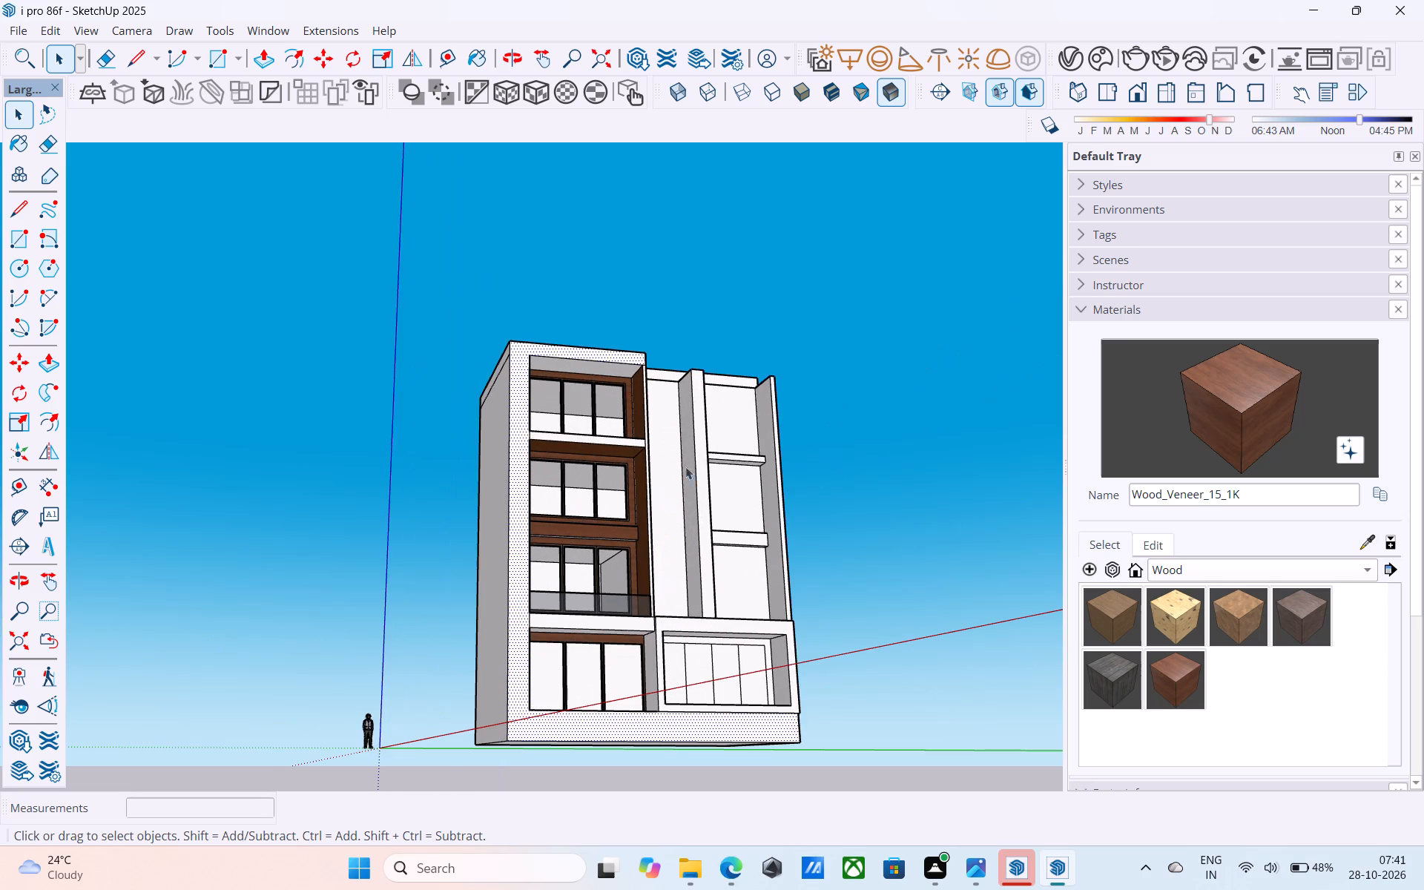
scroll(740, 452, "down", 2)
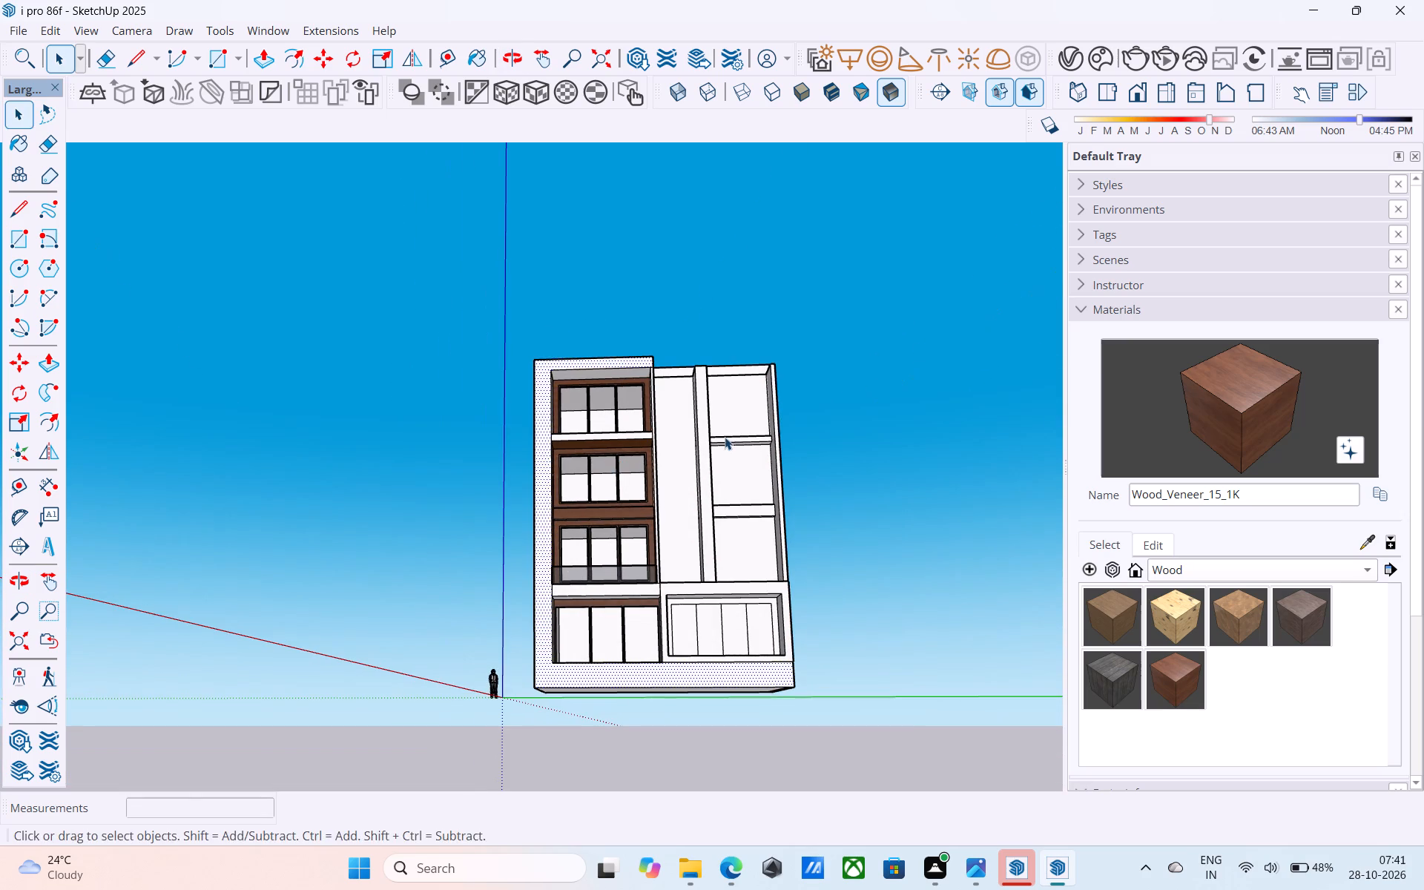
scroll(645, 410, "up", 1)
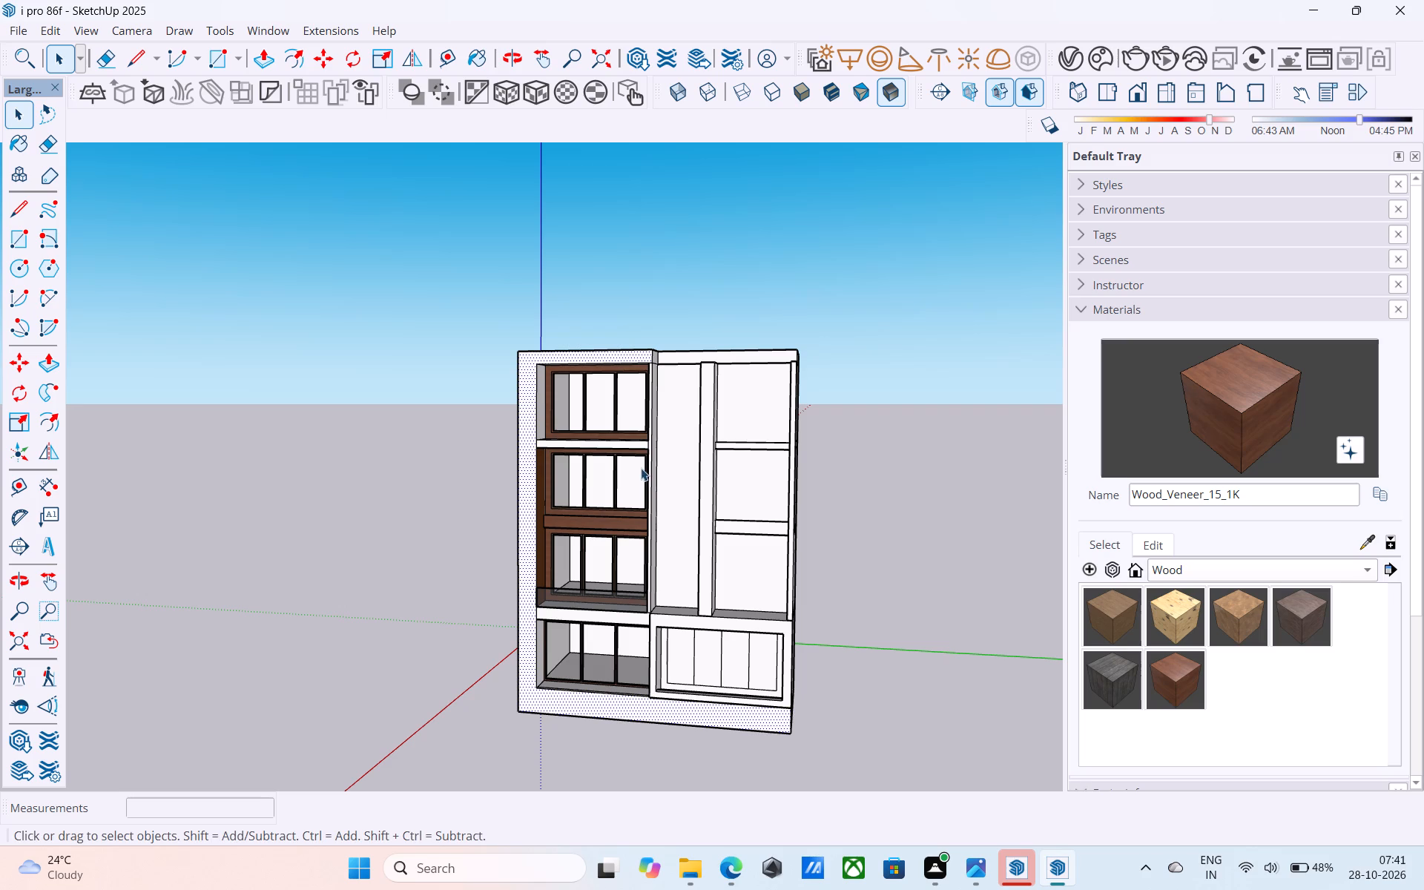
scroll(629, 444, "up", 4)
scroll(774, 399, "up", 4)
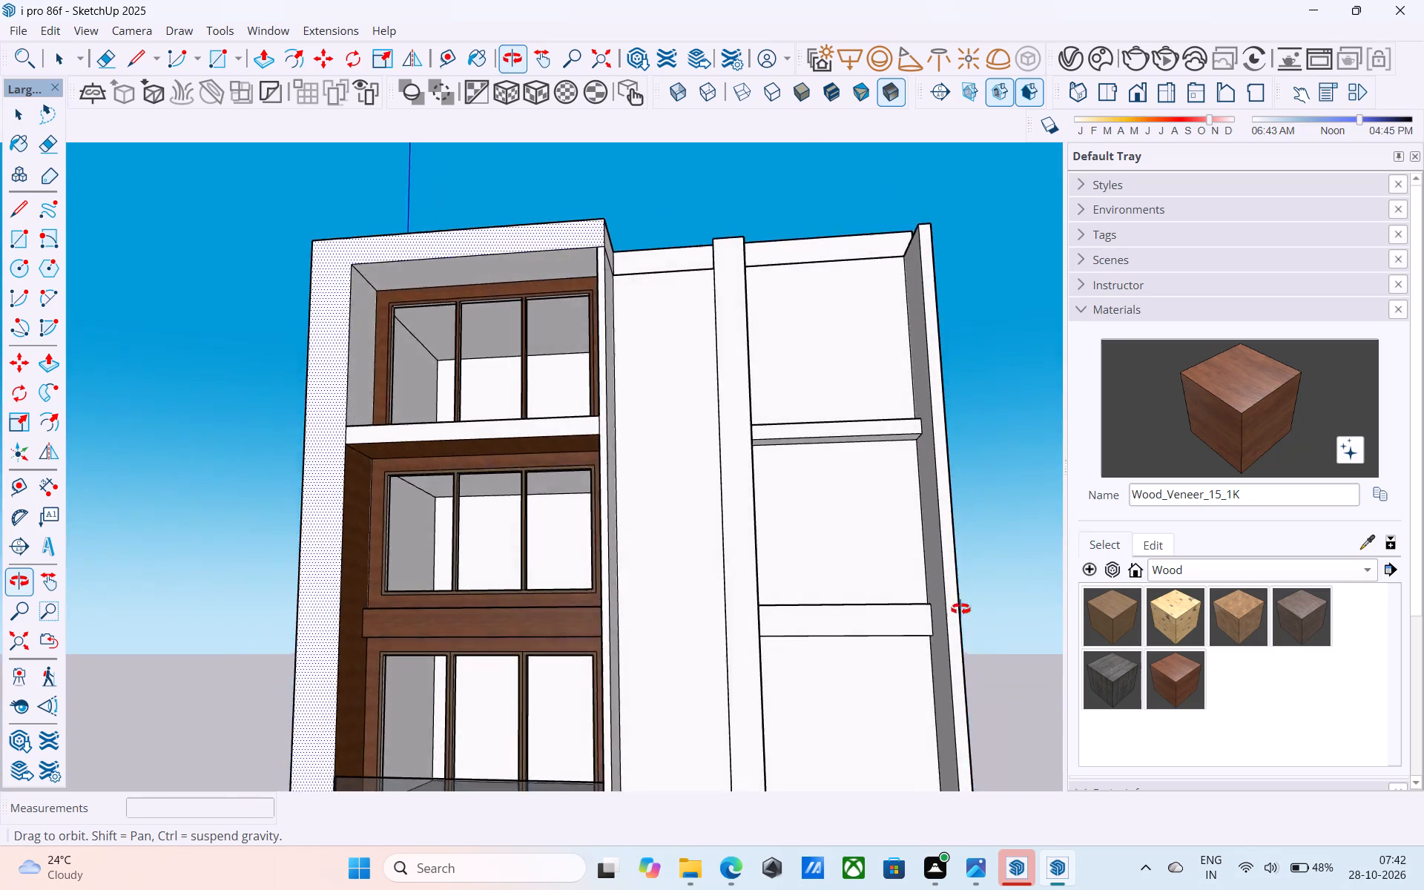
Offset the edges of the lowest wall panel between the fins, directly above the four-panel ground-floor window, inward by 6".
left_click(779, 476)
middle_click_drag(776, 476, 715, 472)
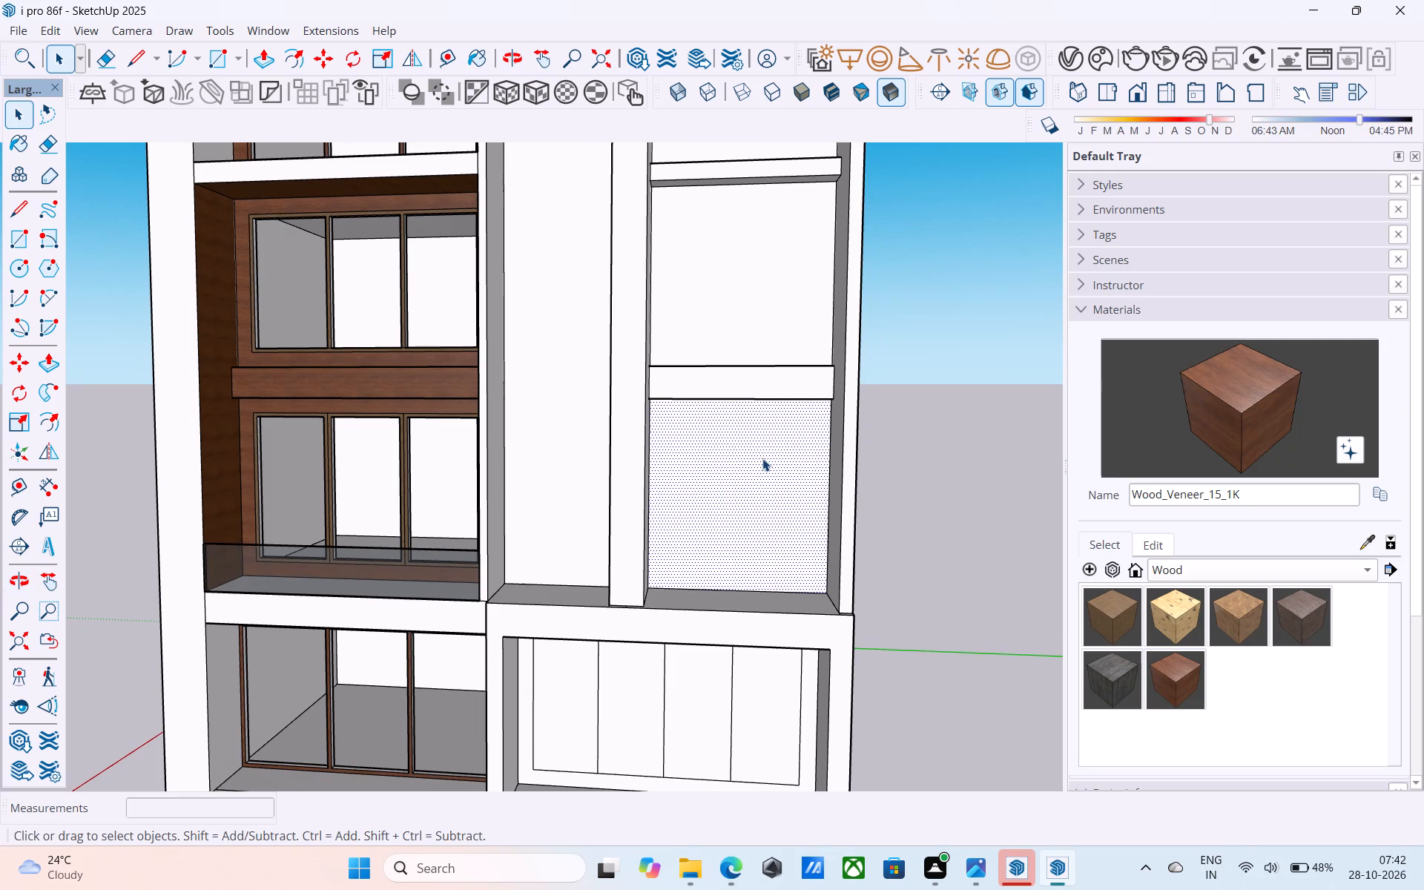
left_click_drag(762, 458, 723, 329)
middle_click_drag(787, 463, 740, 277)
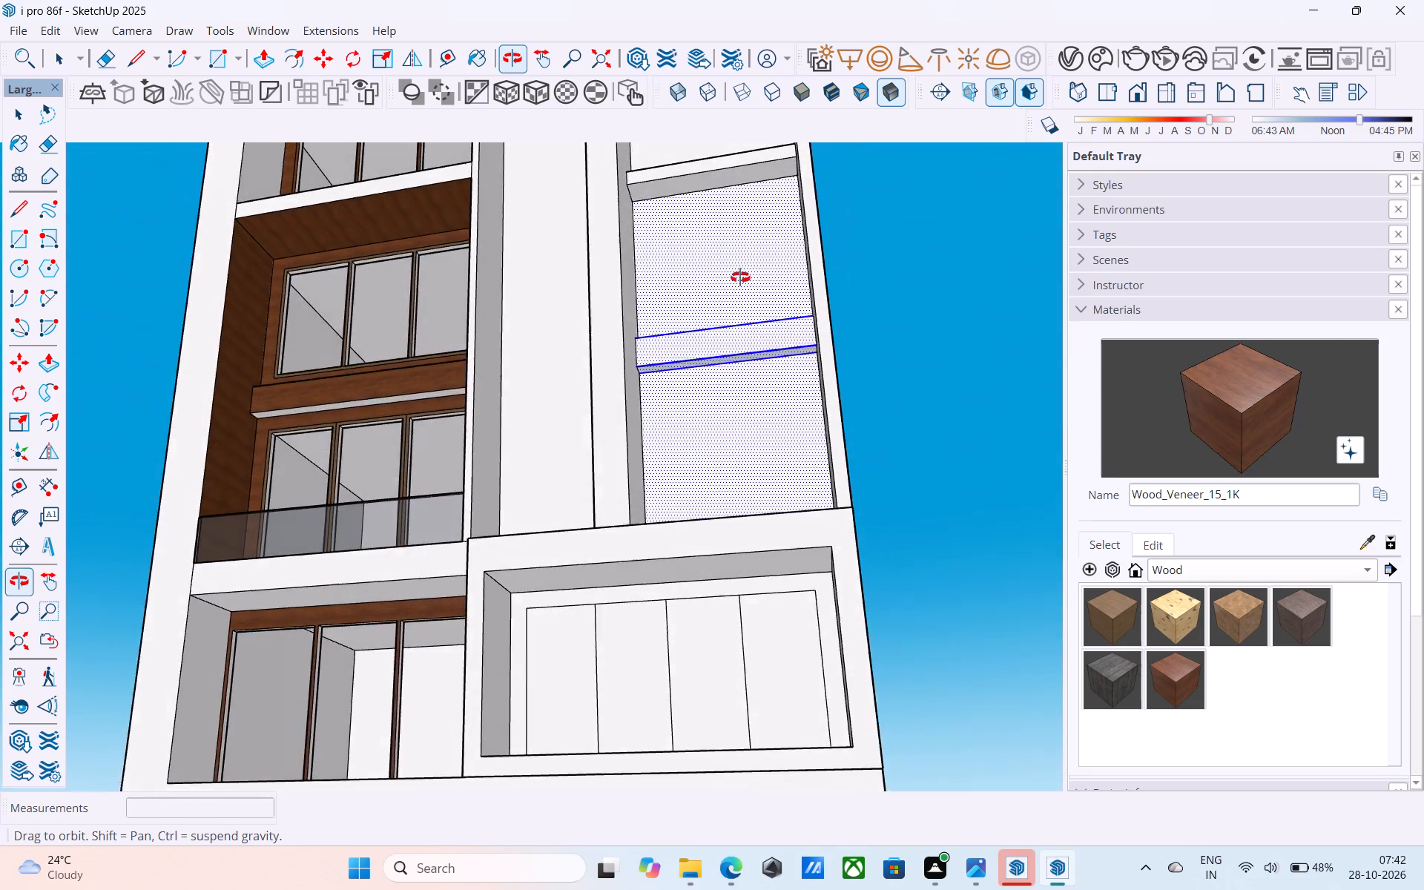
middle_click_drag(740, 277, 814, 449)
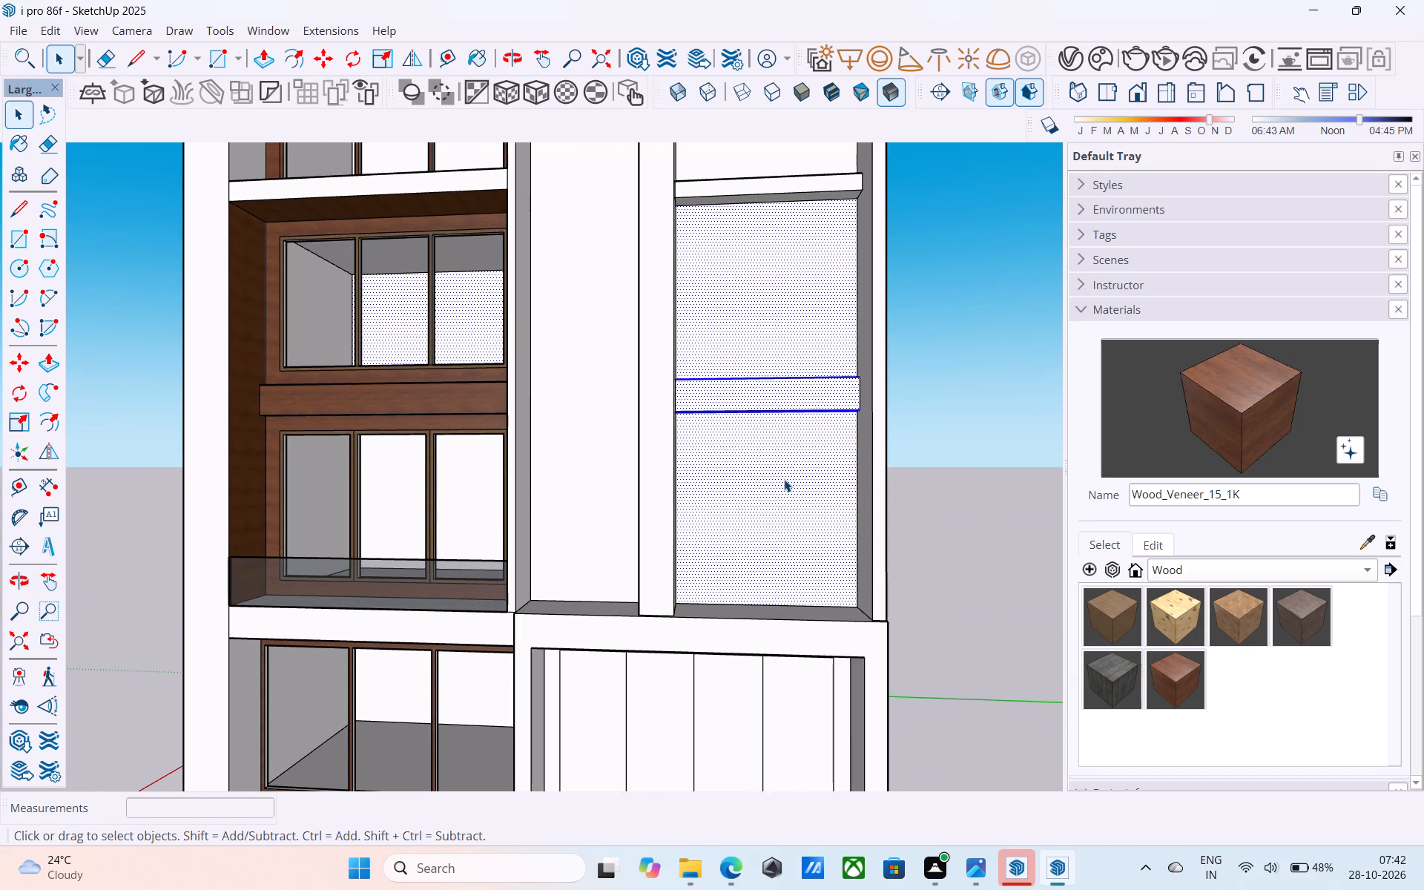
left_click(784, 479)
middle_click_drag(784, 479, 734, 481)
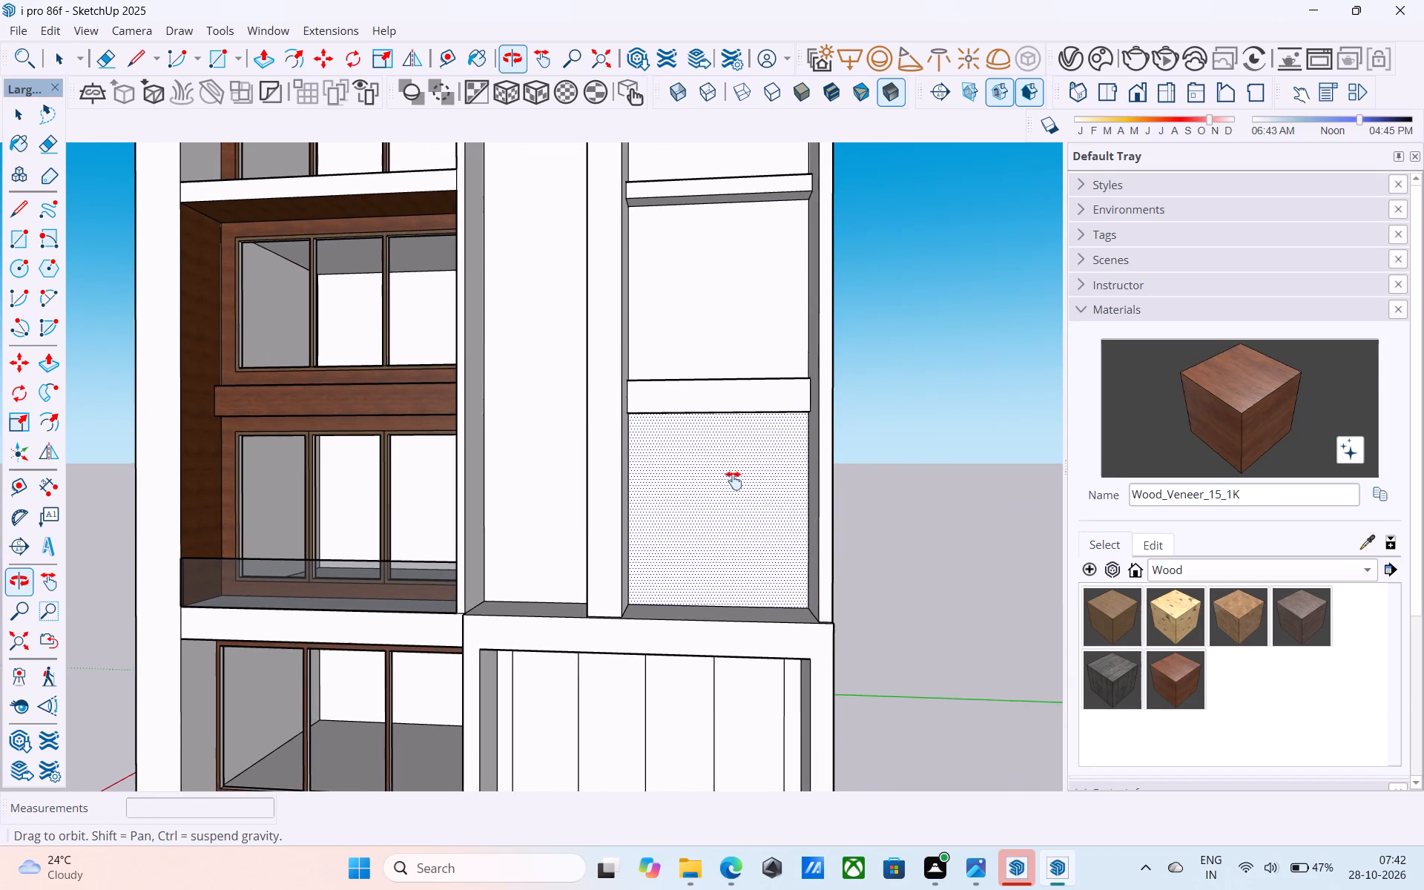
middle_click_drag(734, 481, 733, 484)
scroll(734, 487, "up", 4)
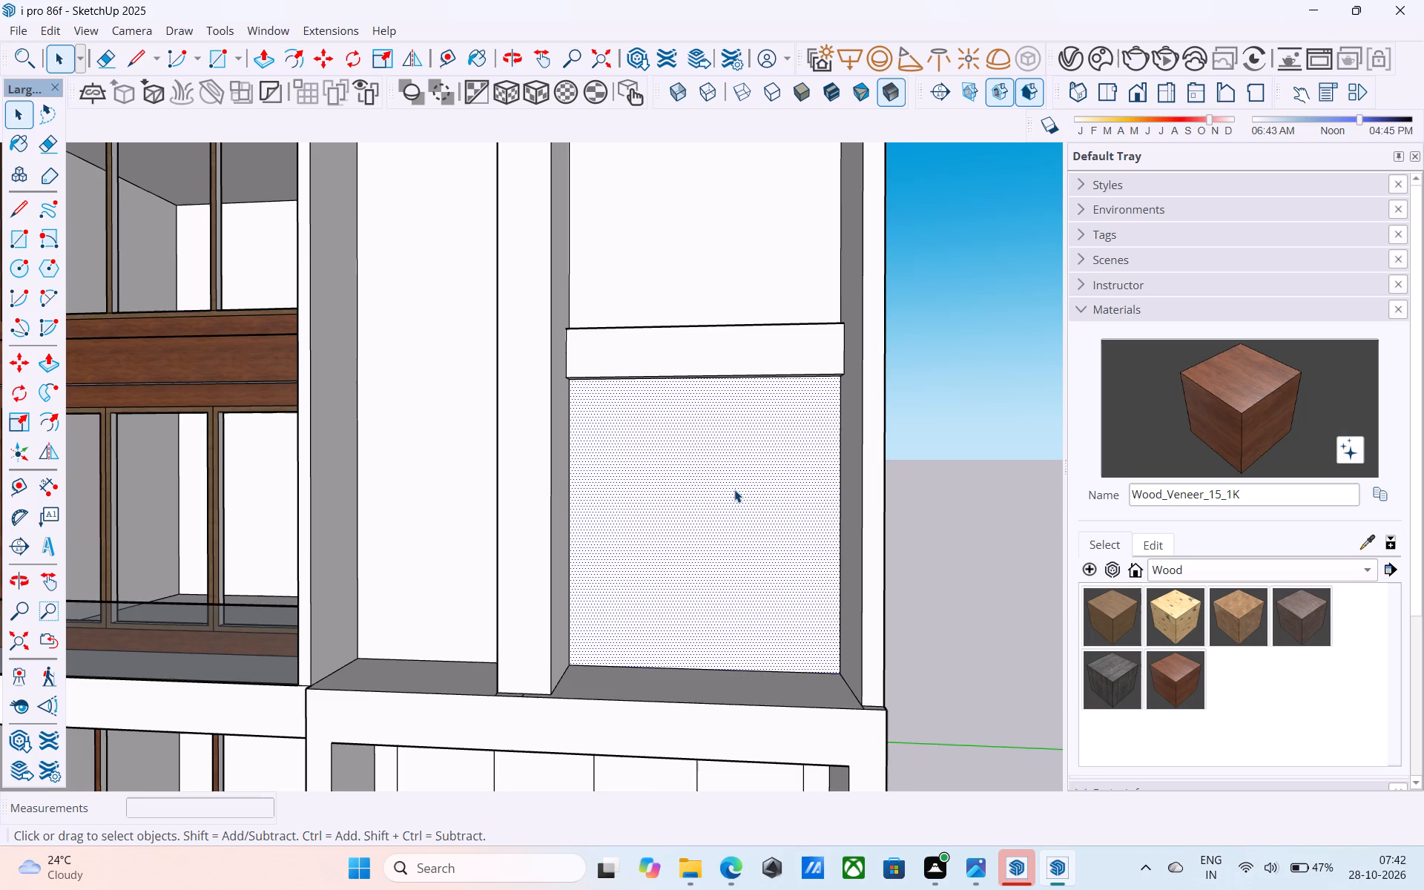
scroll(734, 489, "up", 2)
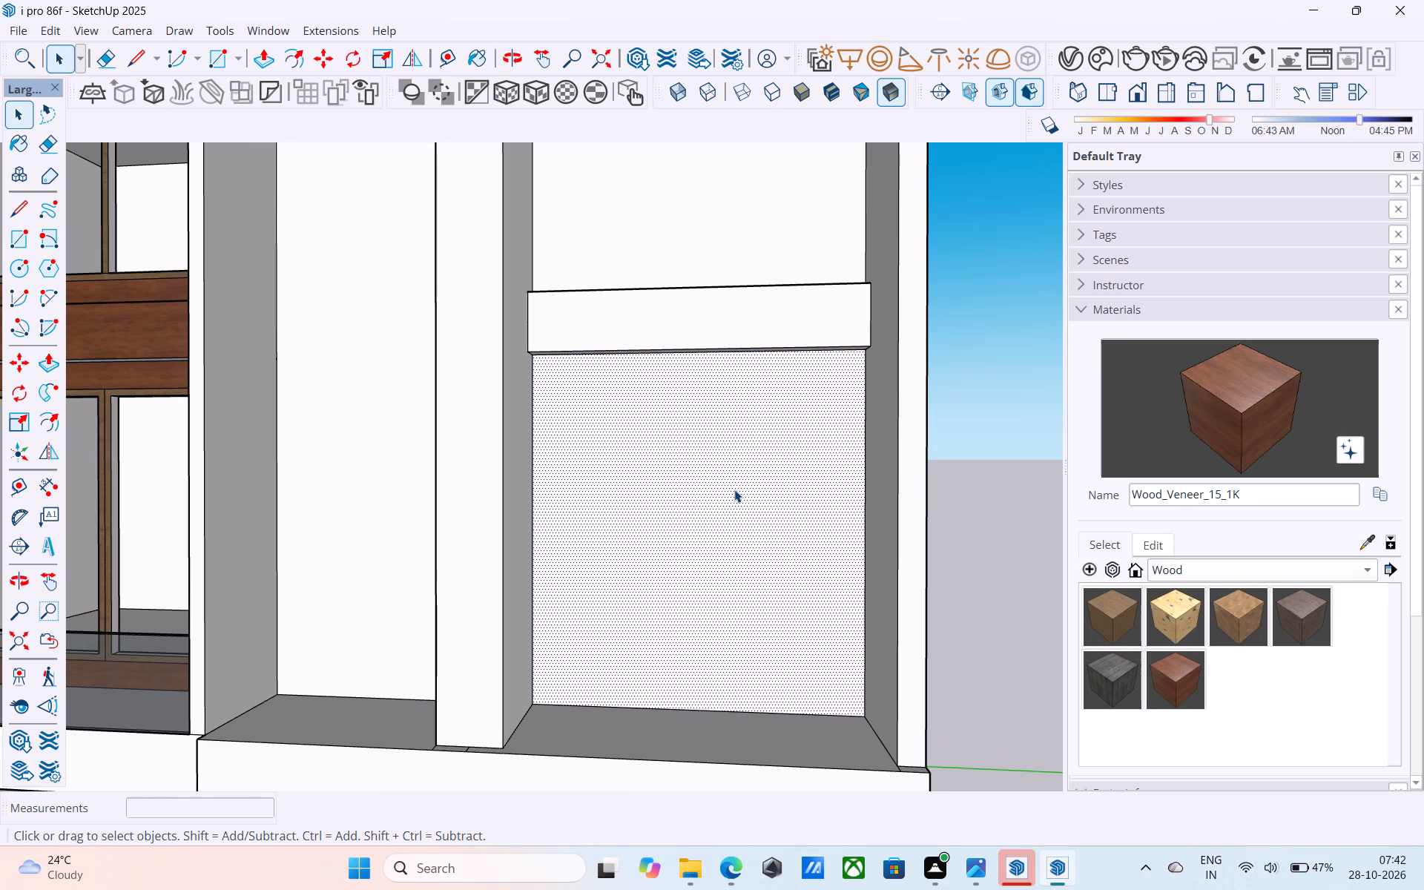
left_click(734, 489)
key("f")
left_click(734, 489)
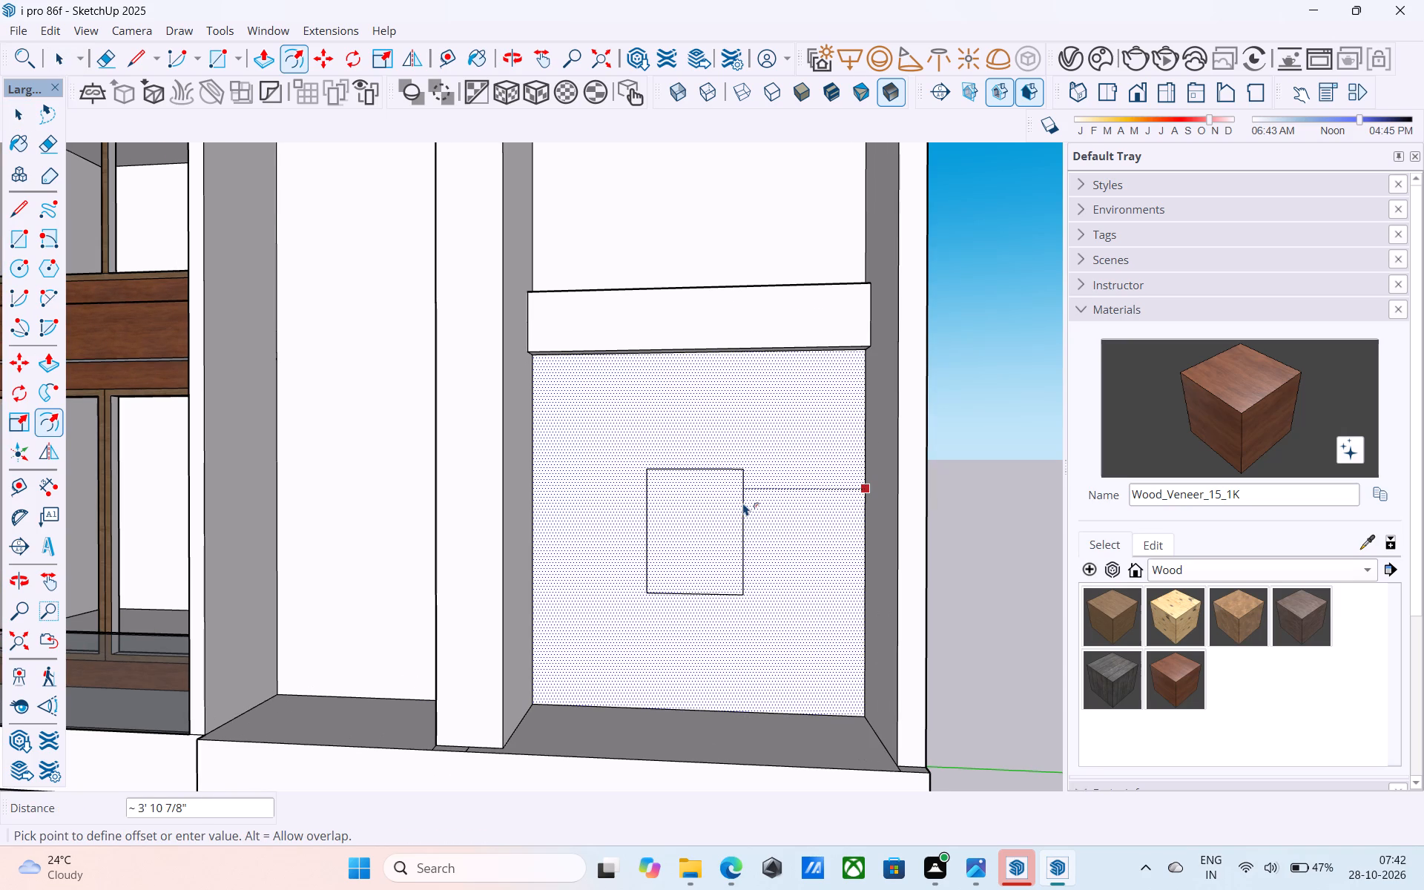
type("6\"")
key("Return")
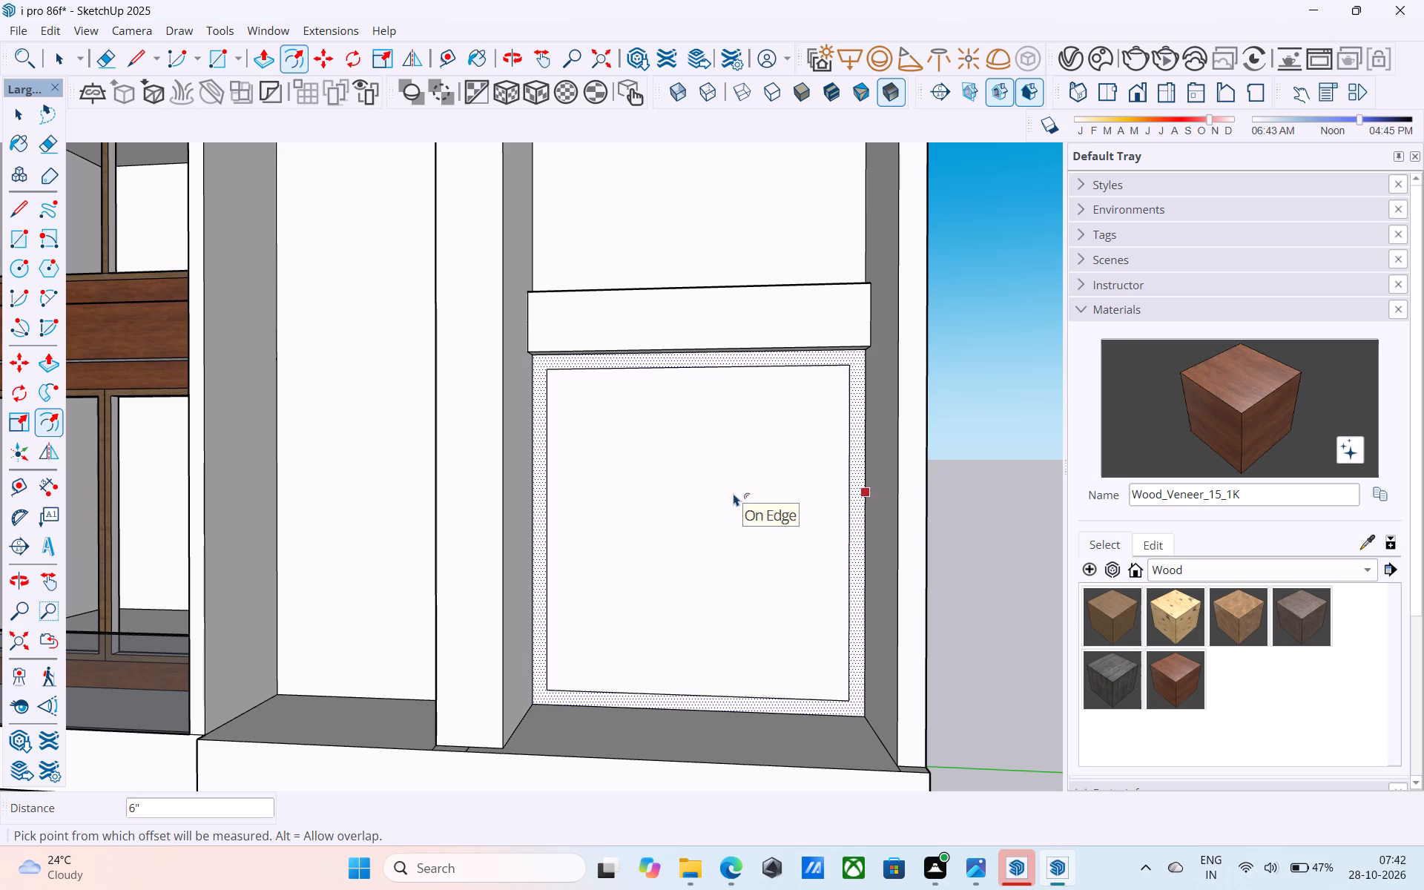
Examine the offset wall panel against the whole facade, from a distance and from a low angle.
scroll(734, 492, "down", 9)
scroll(733, 491, "up", 2)
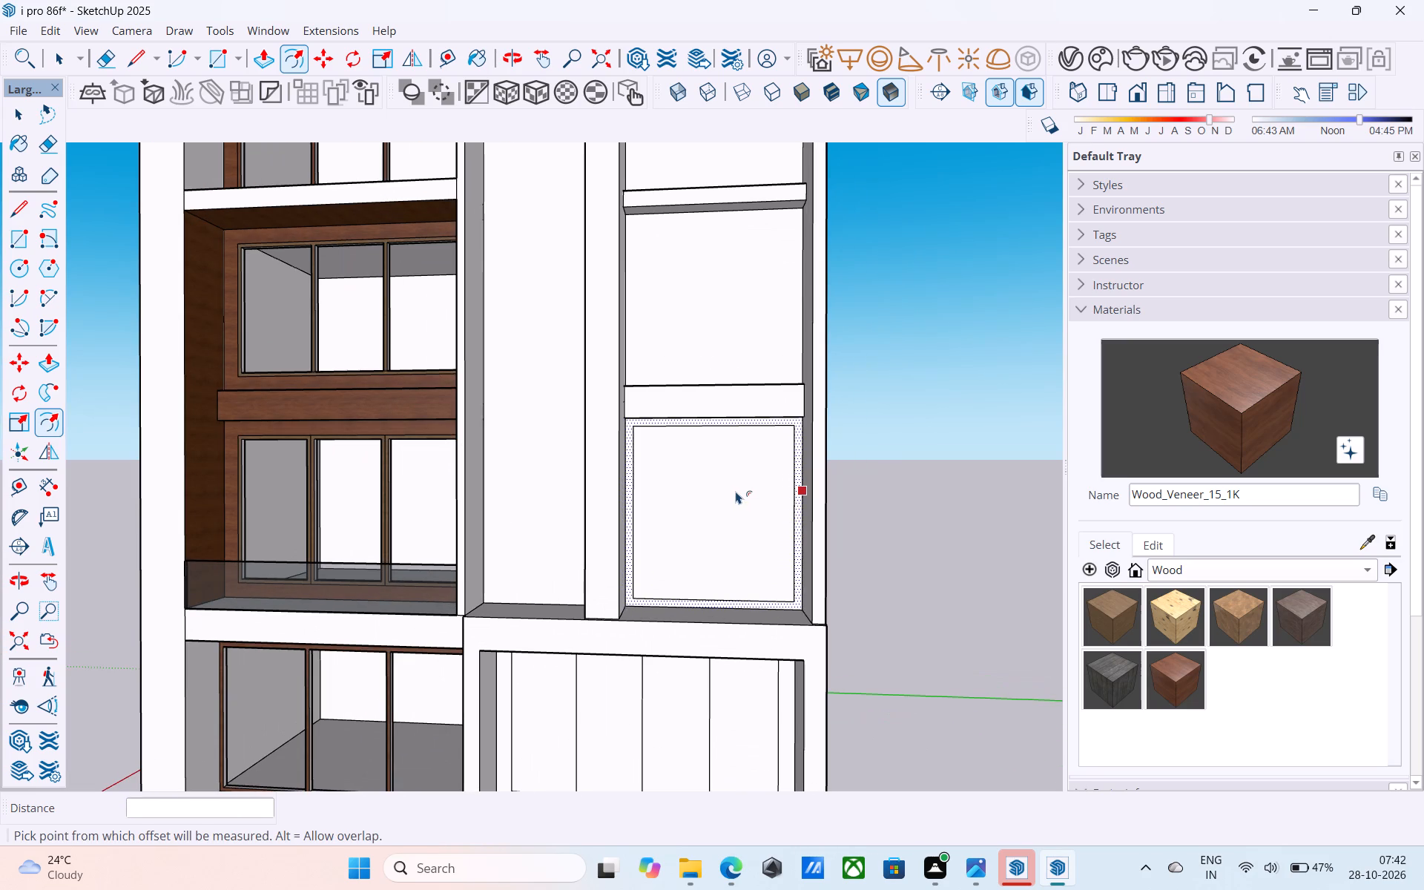
scroll(737, 491, "down", 3)
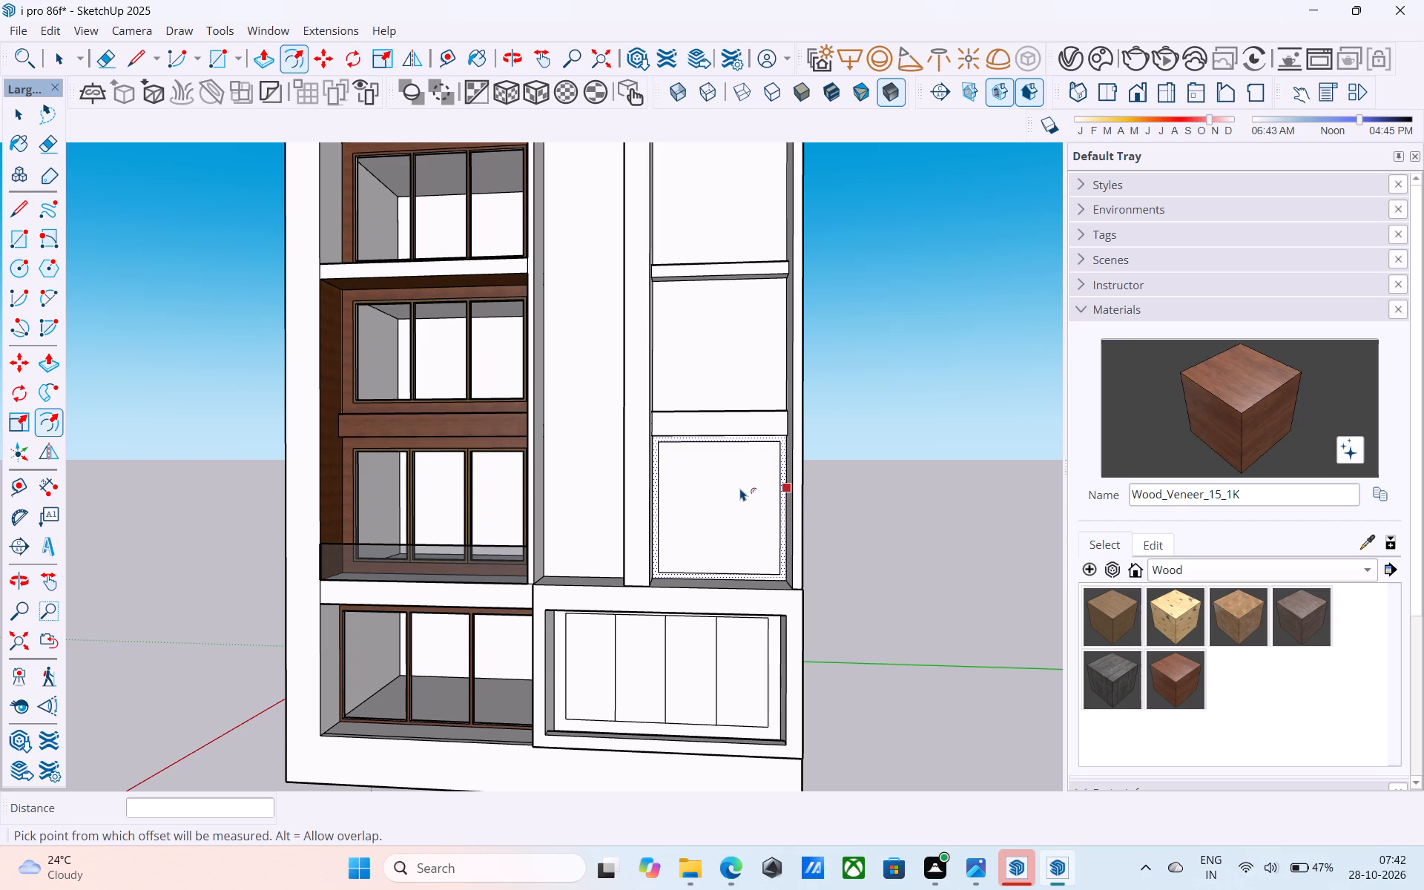
scroll(740, 486, "down", 4)
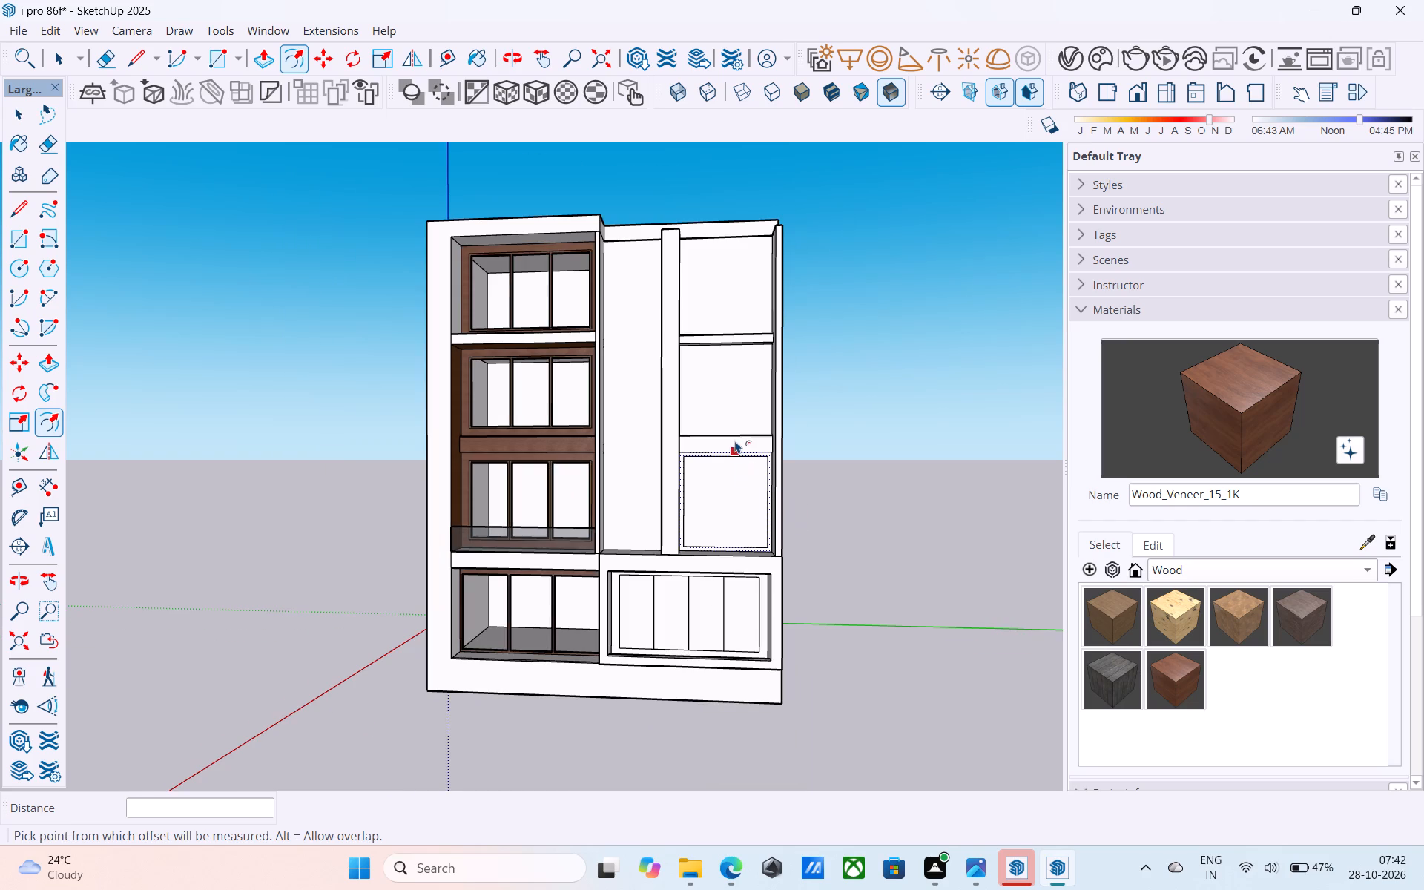
middle_click_drag(730, 454, 692, 395)
scroll(722, 481, "up", 5)
key("space")
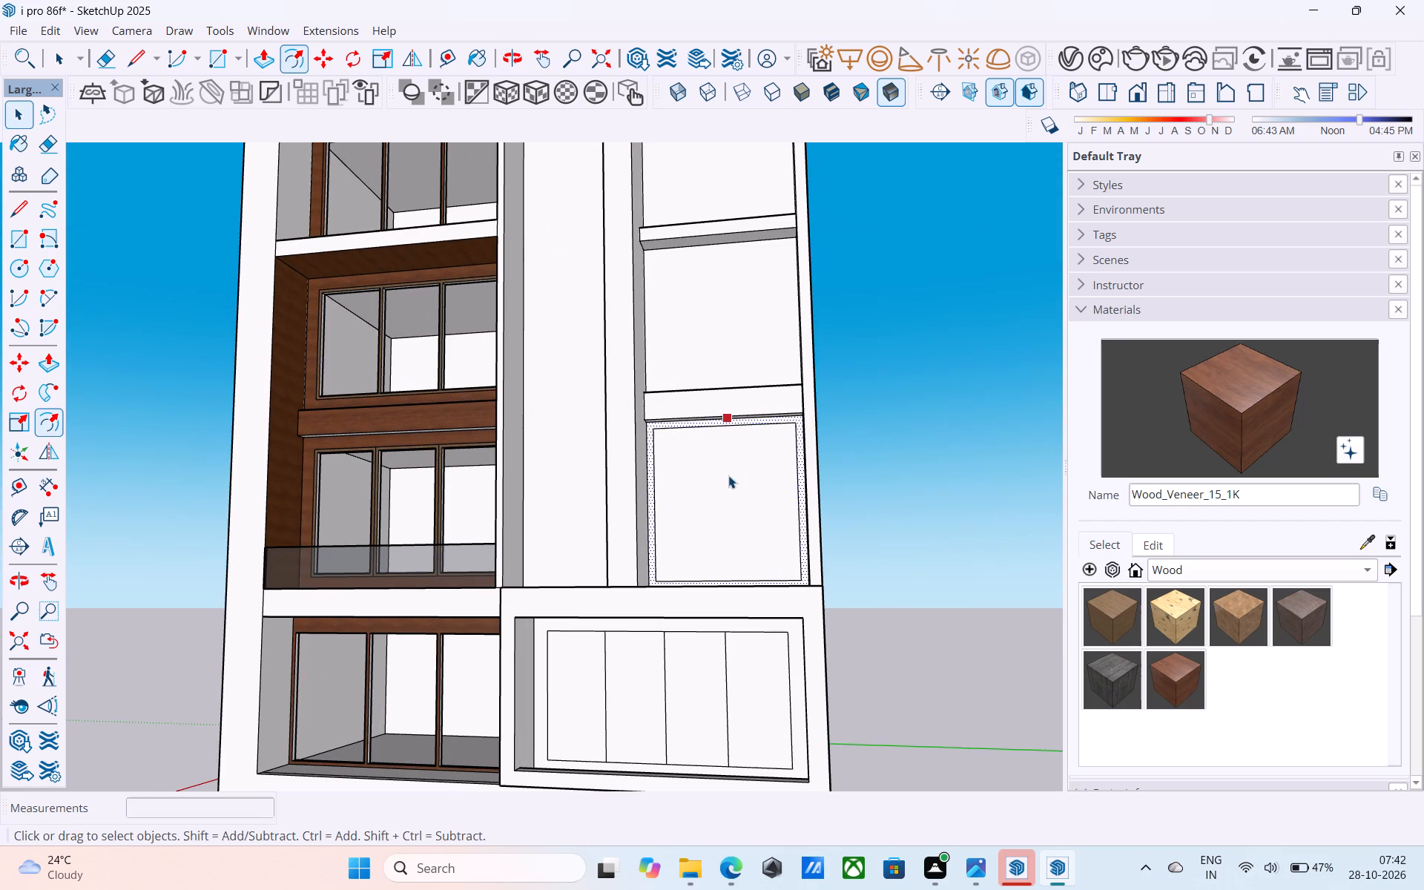
middle_click_drag(731, 467, 726, 485, "shift")
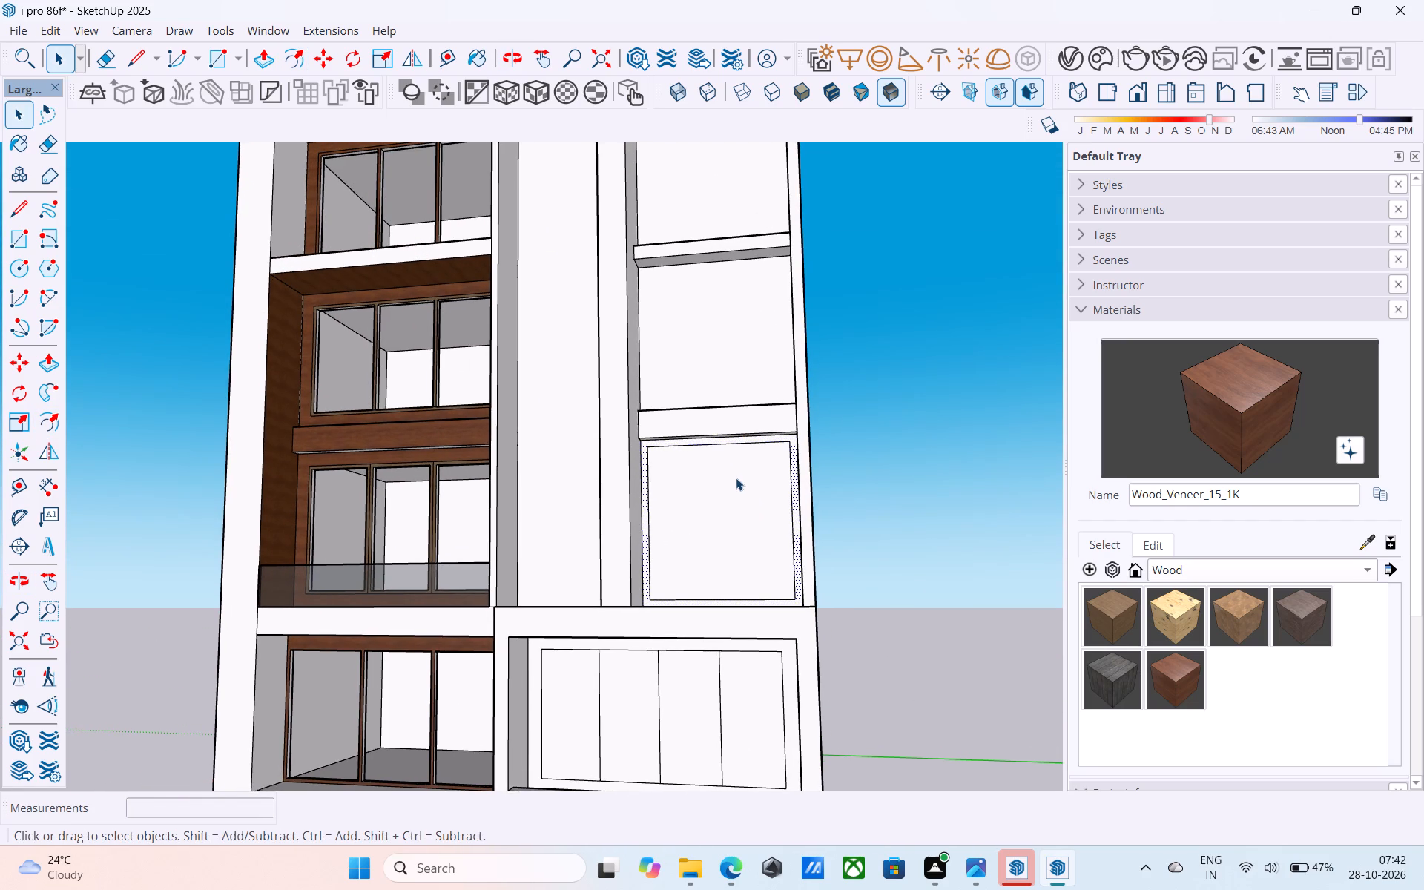
Push/Pull the top face of the horizontal band directly above the offset wall panel upward by 1'.
scroll(736, 478, "down", 1)
middle_click_drag(720, 497, 713, 518, "shift")
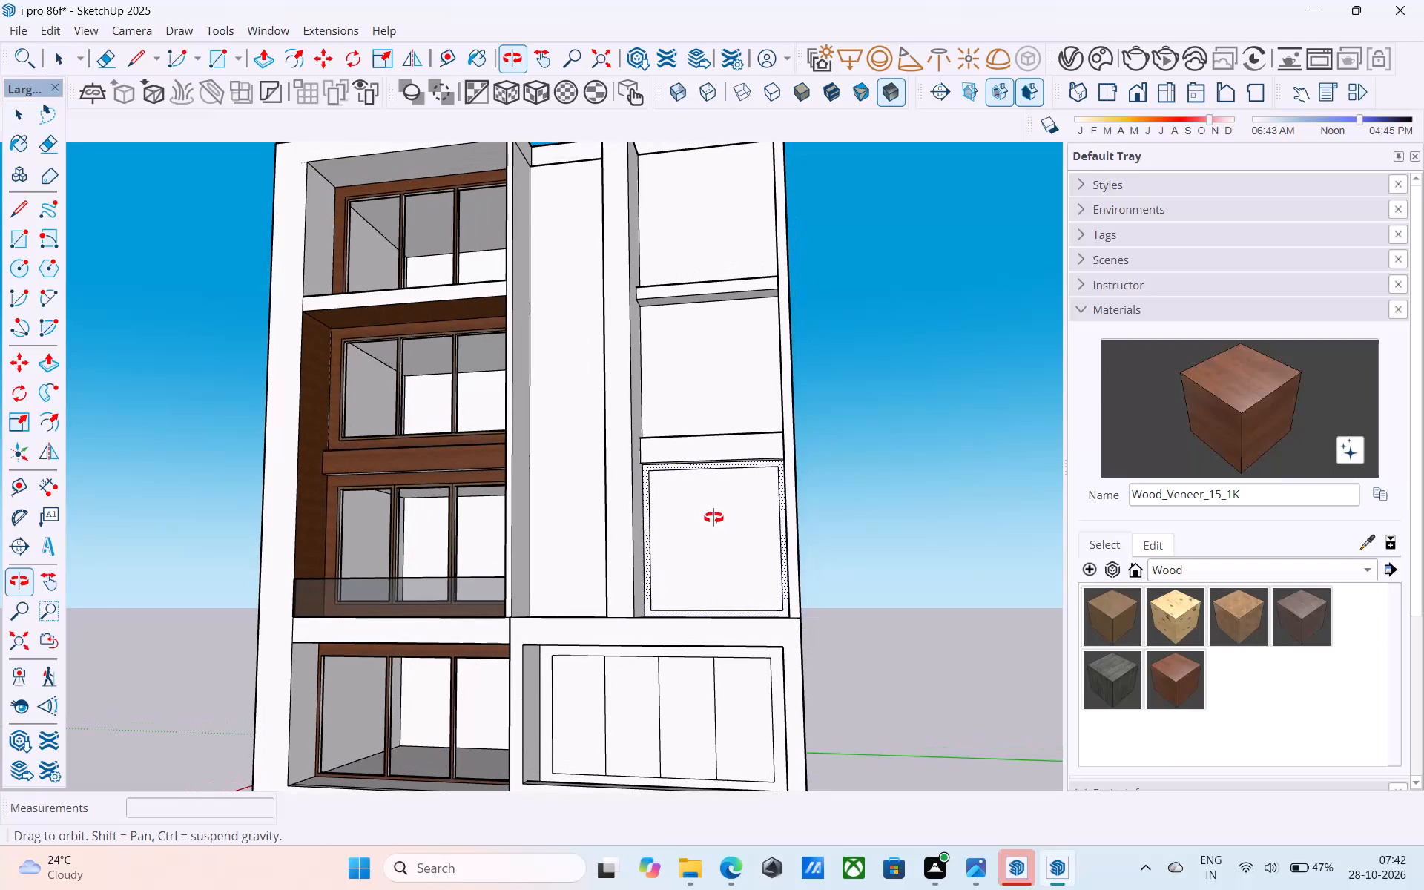
middle_click_drag(713, 518, 735, 624, "shift")
middle_click_drag(703, 495, 694, 575)
scroll(709, 520, "up", 10)
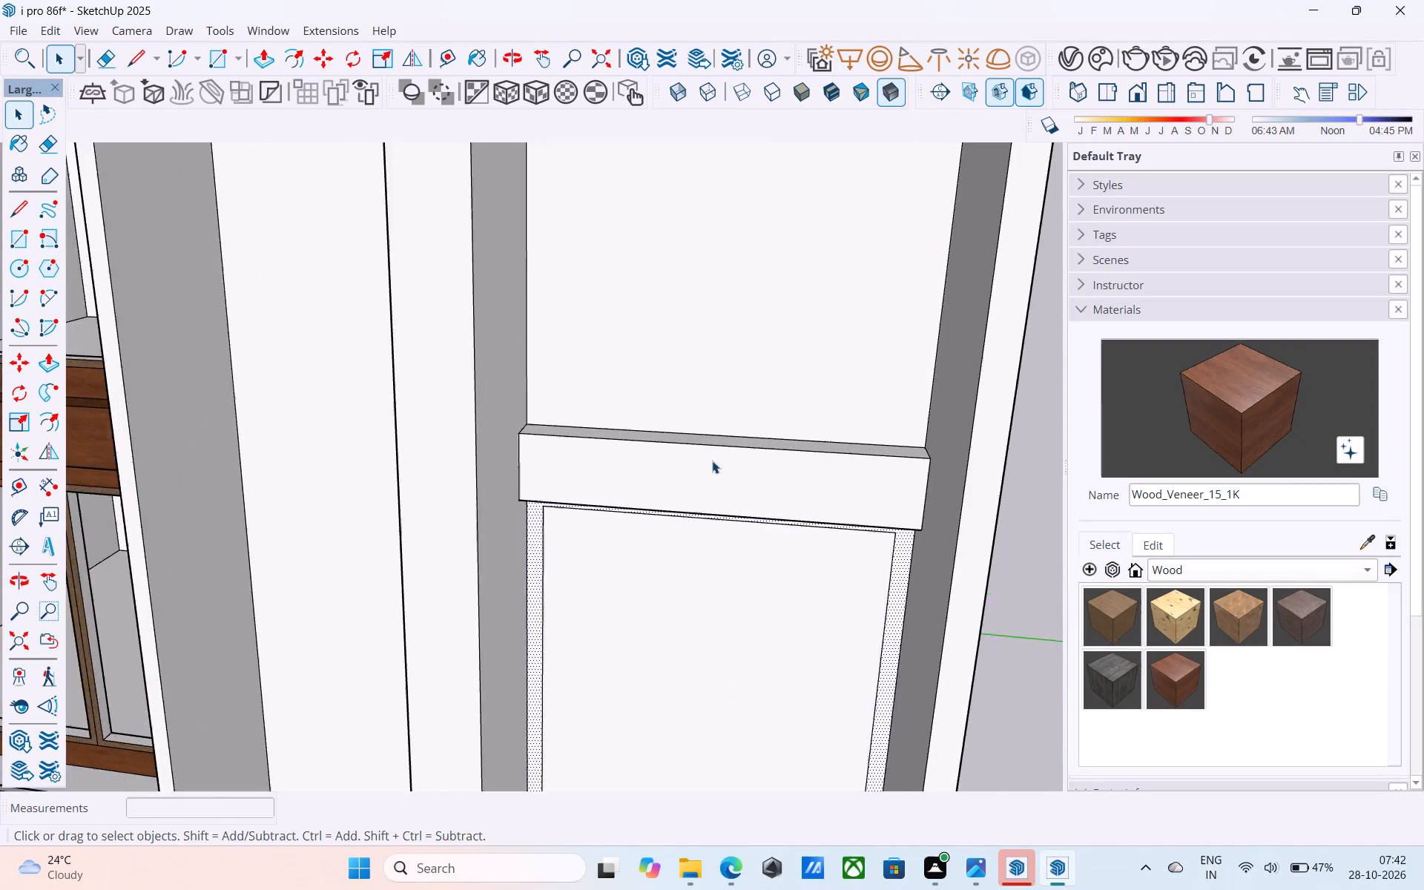
scroll(712, 461, "up", 2)
scroll(713, 444, "down", 8)
middle_click_drag(714, 443, 725, 510, "shift")
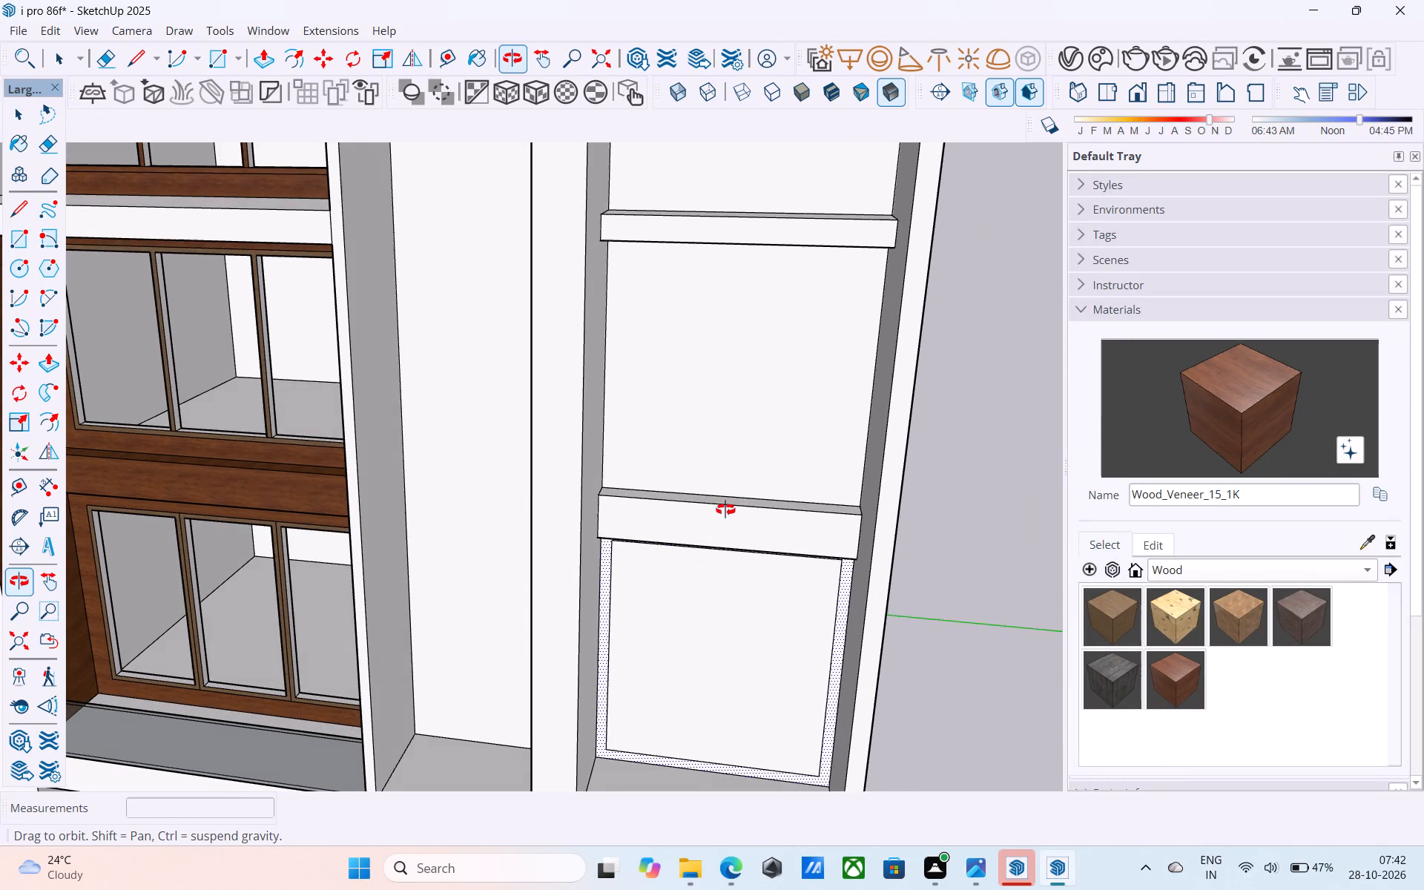
middle_click_drag(725, 510, 728, 520, "shift")
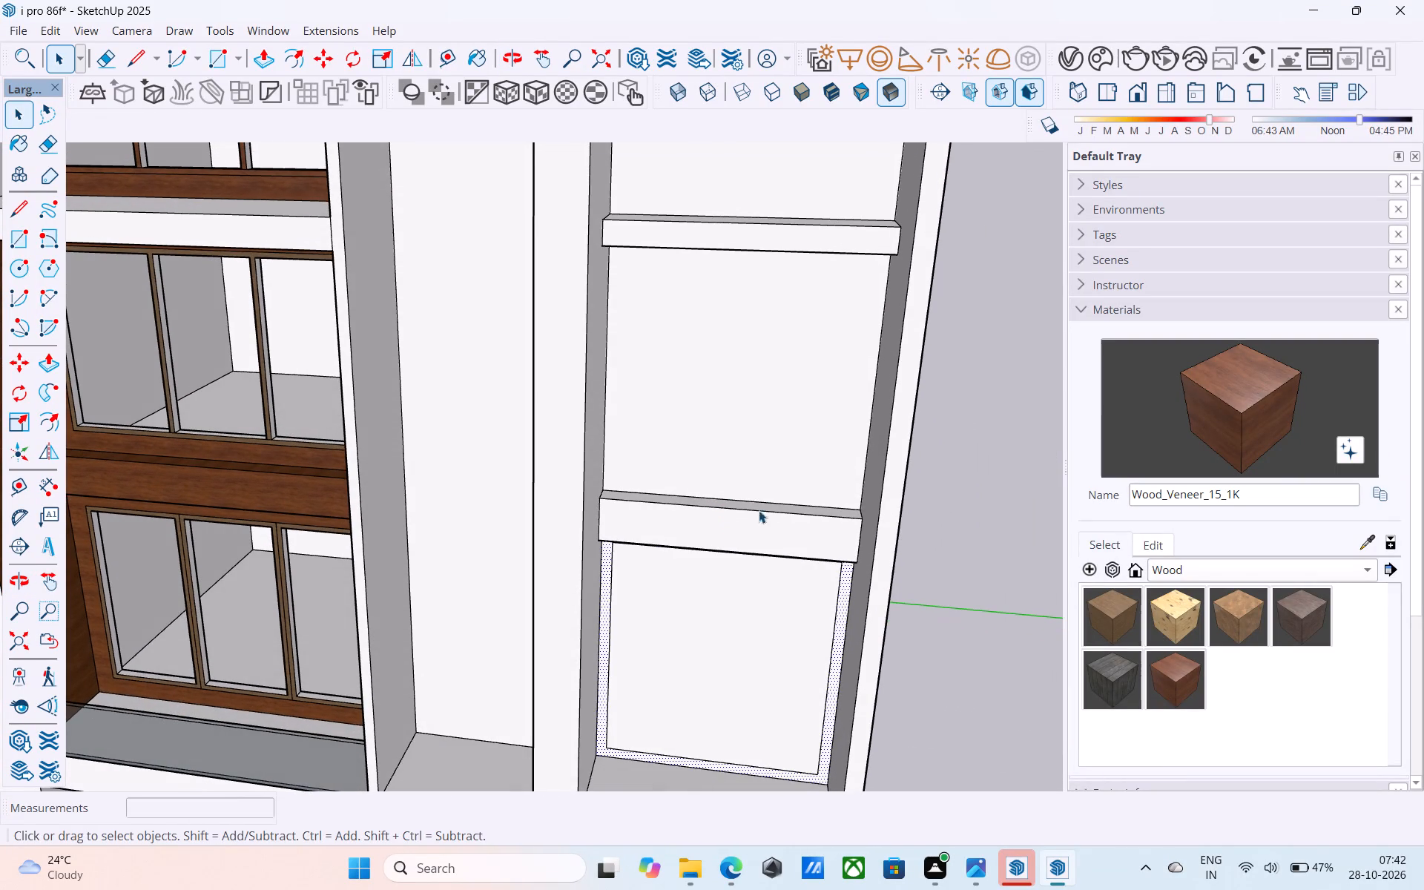
middle_click_drag(788, 501, 758, 507, "shift")
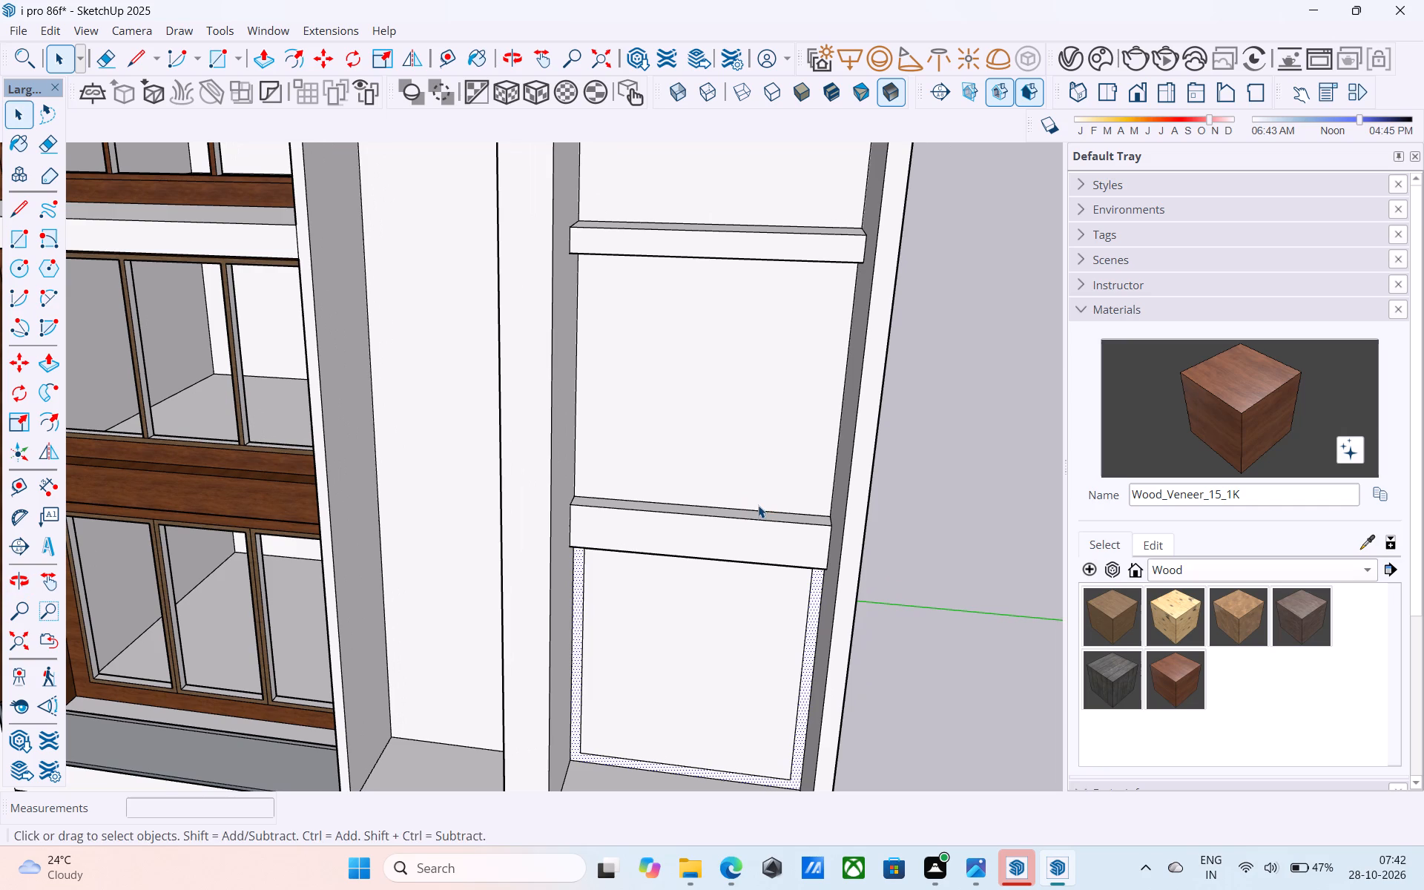
middle_click_drag(751, 501, 758, 521)
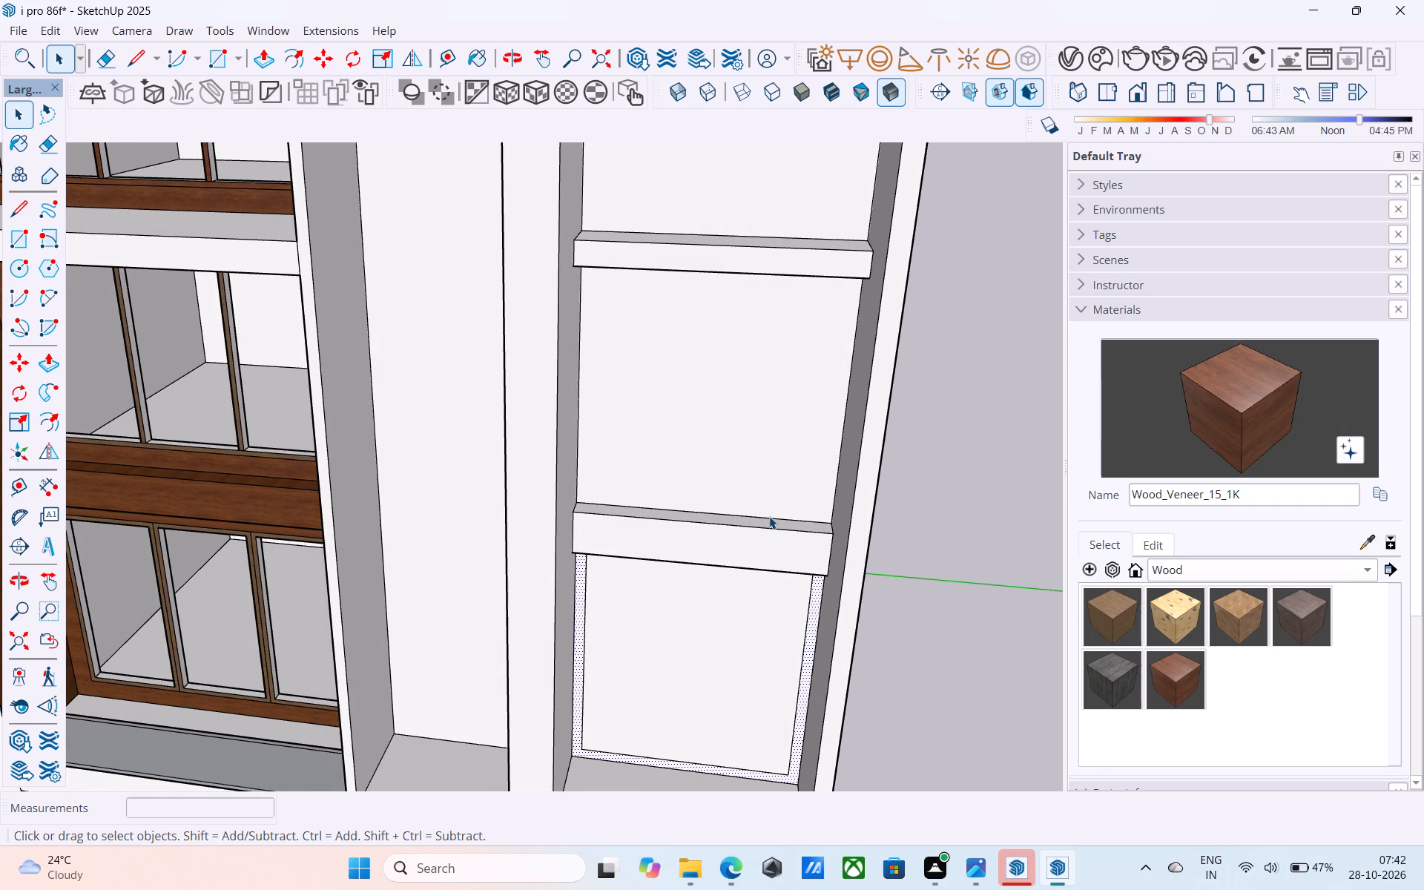
scroll(777, 507, "up", 4)
scroll(777, 507, "down", 1)
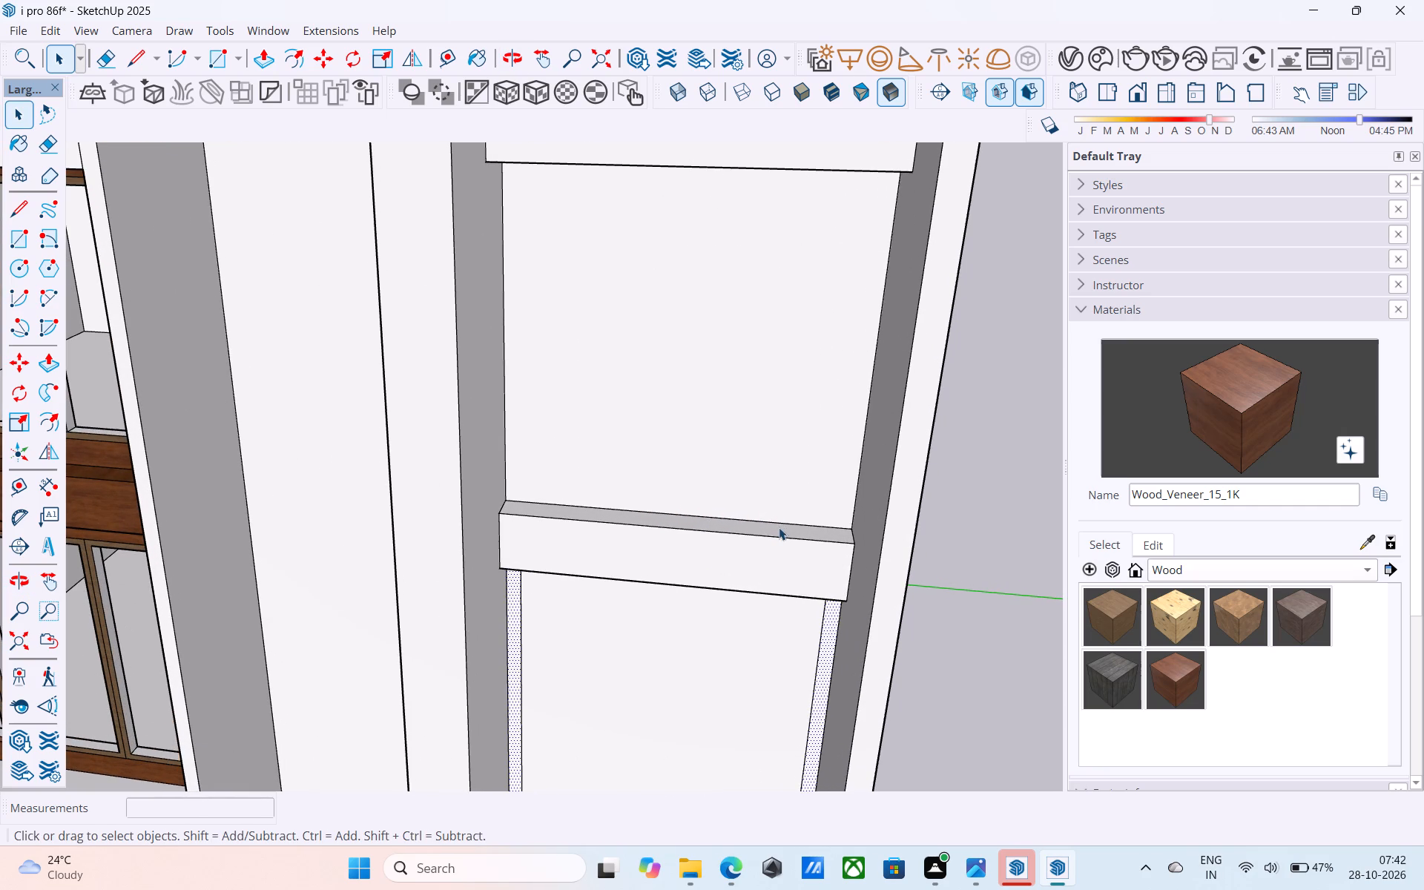
left_click(779, 527)
scroll(779, 527, "up", 2)
key("p")
left_click(779, 527)
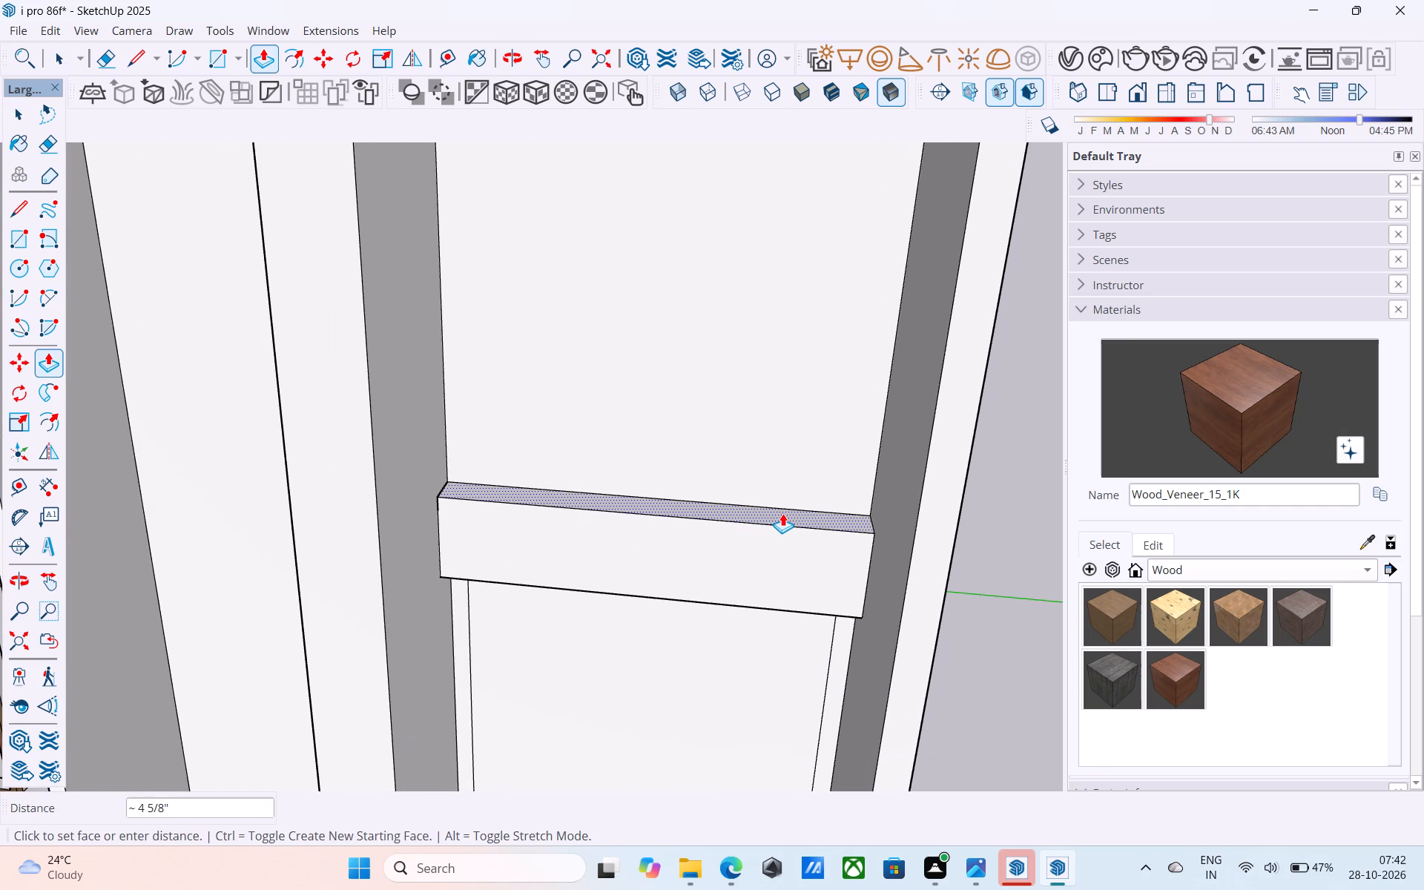
type("1'")
key("Return")
key("space")
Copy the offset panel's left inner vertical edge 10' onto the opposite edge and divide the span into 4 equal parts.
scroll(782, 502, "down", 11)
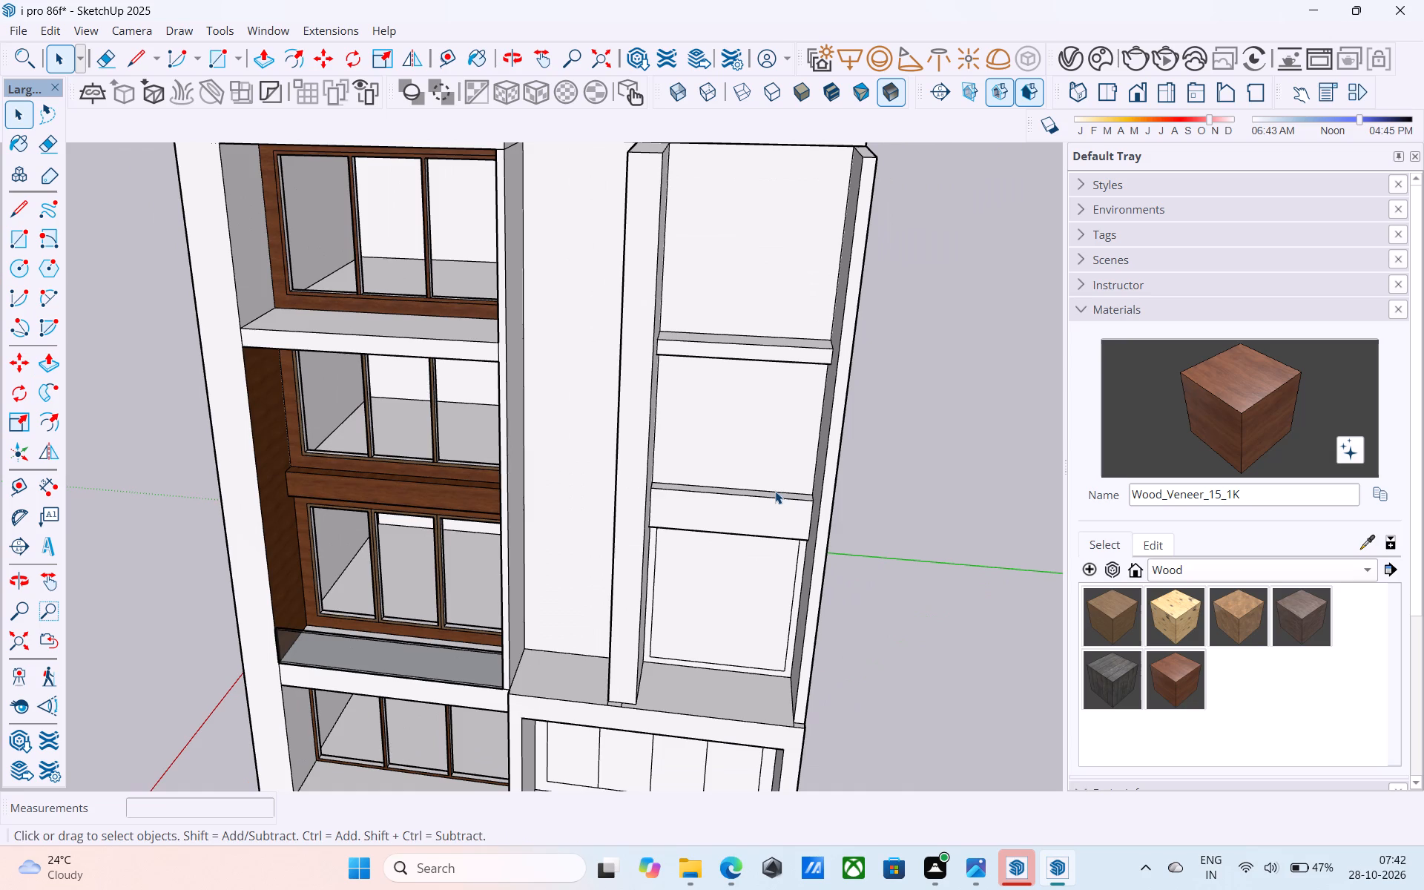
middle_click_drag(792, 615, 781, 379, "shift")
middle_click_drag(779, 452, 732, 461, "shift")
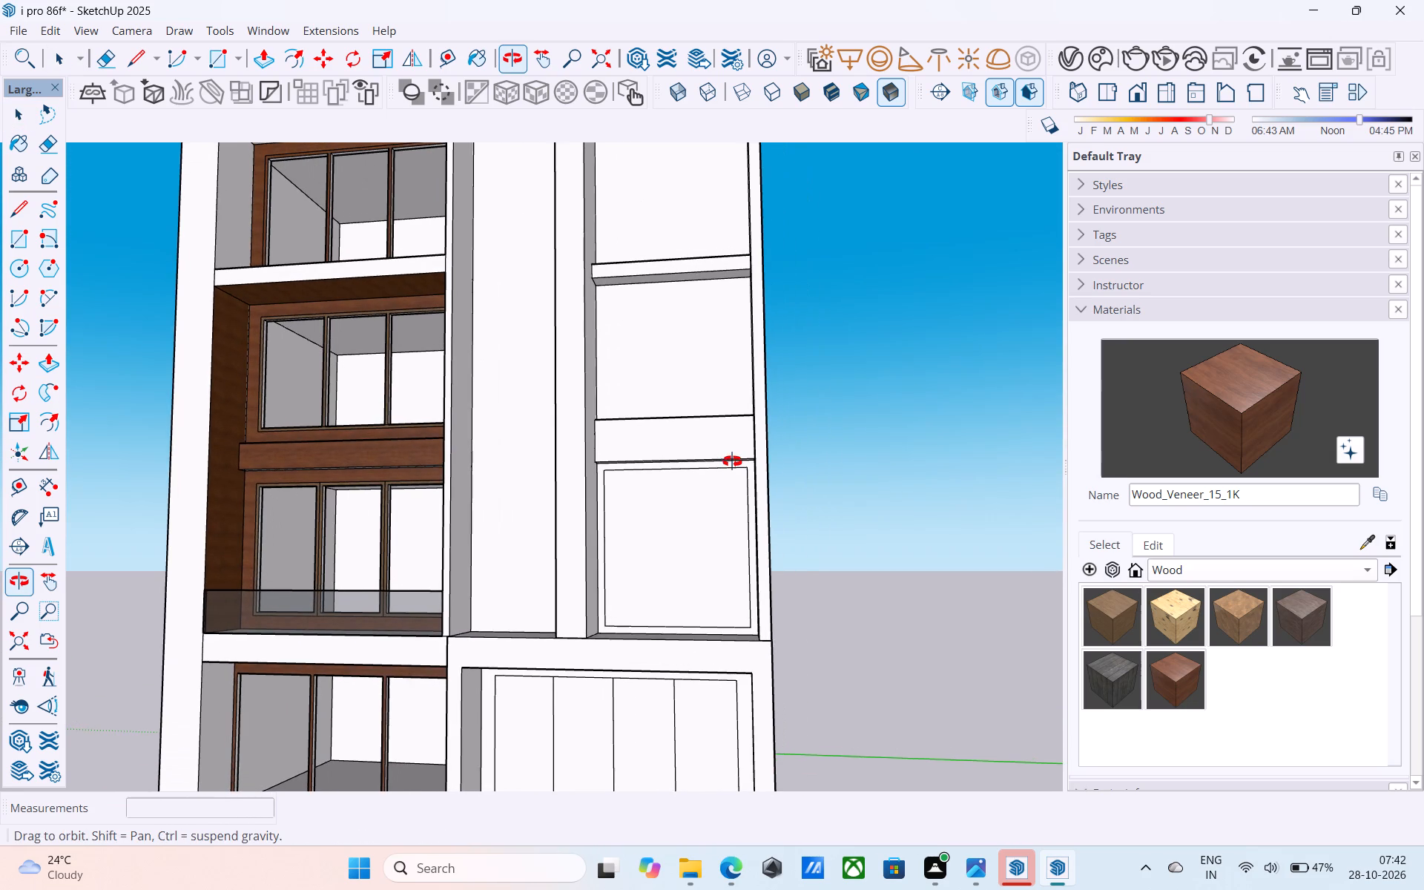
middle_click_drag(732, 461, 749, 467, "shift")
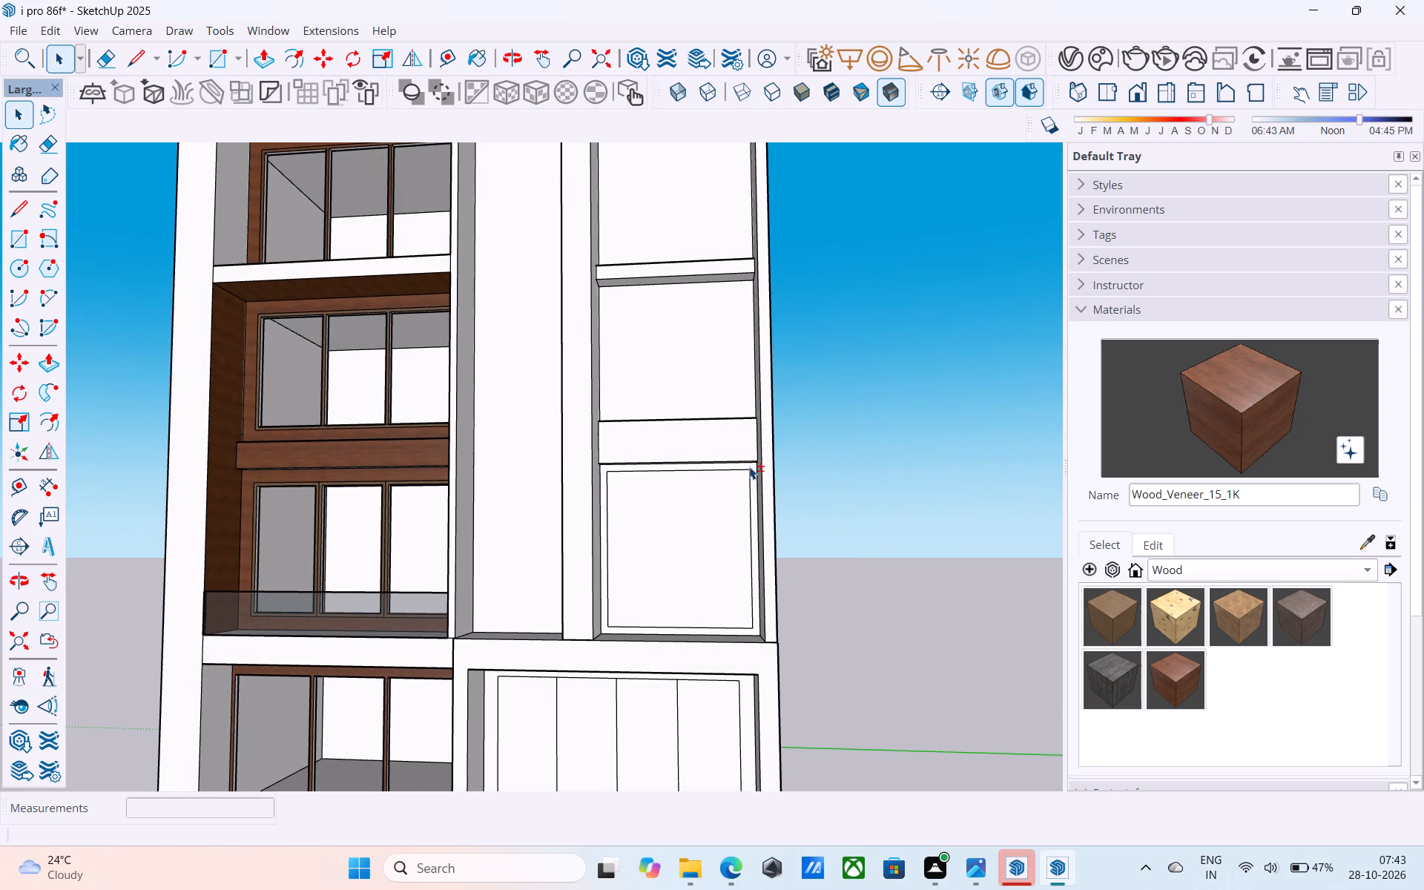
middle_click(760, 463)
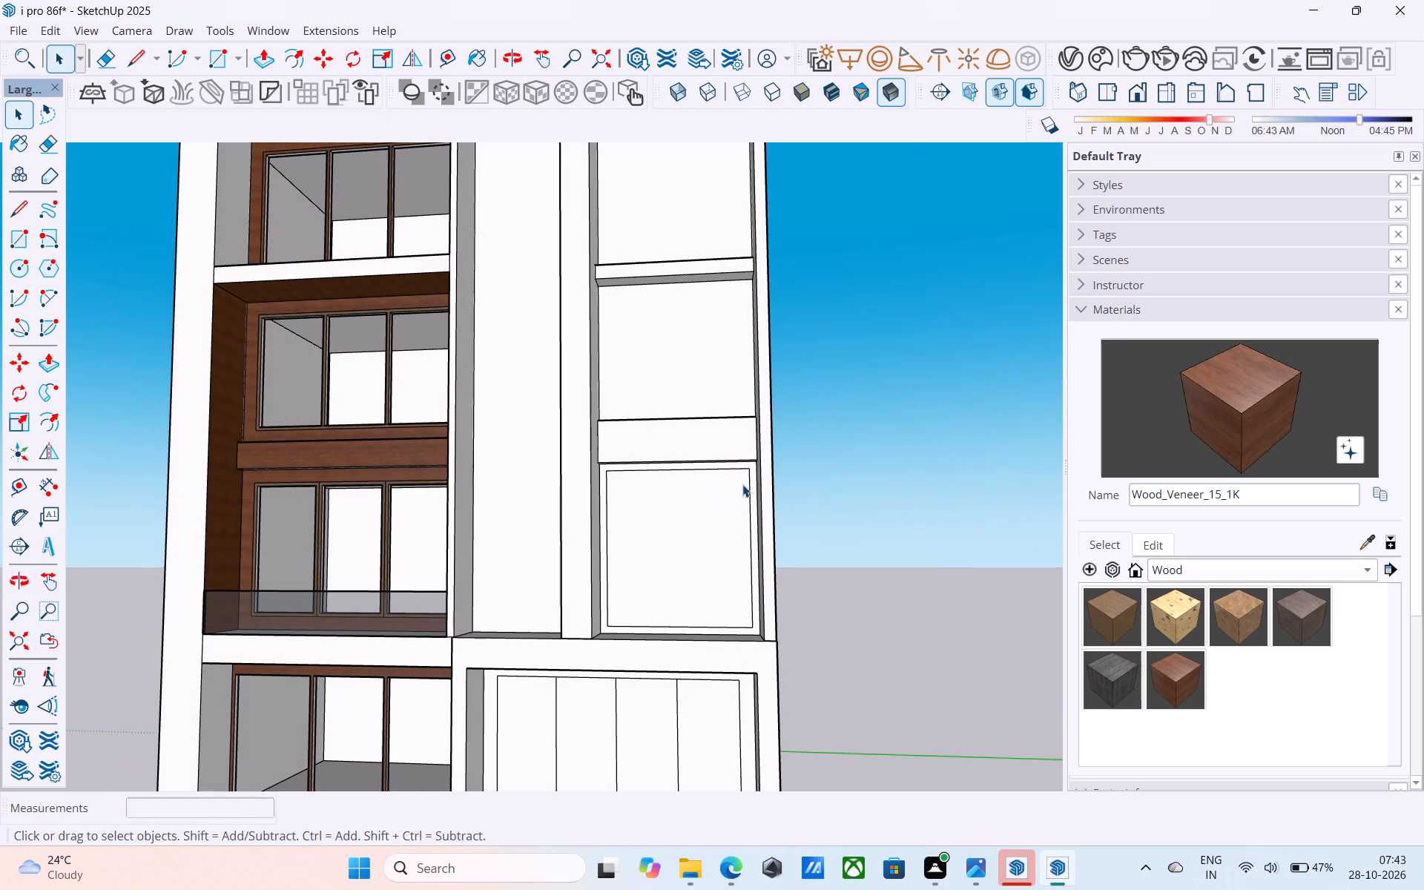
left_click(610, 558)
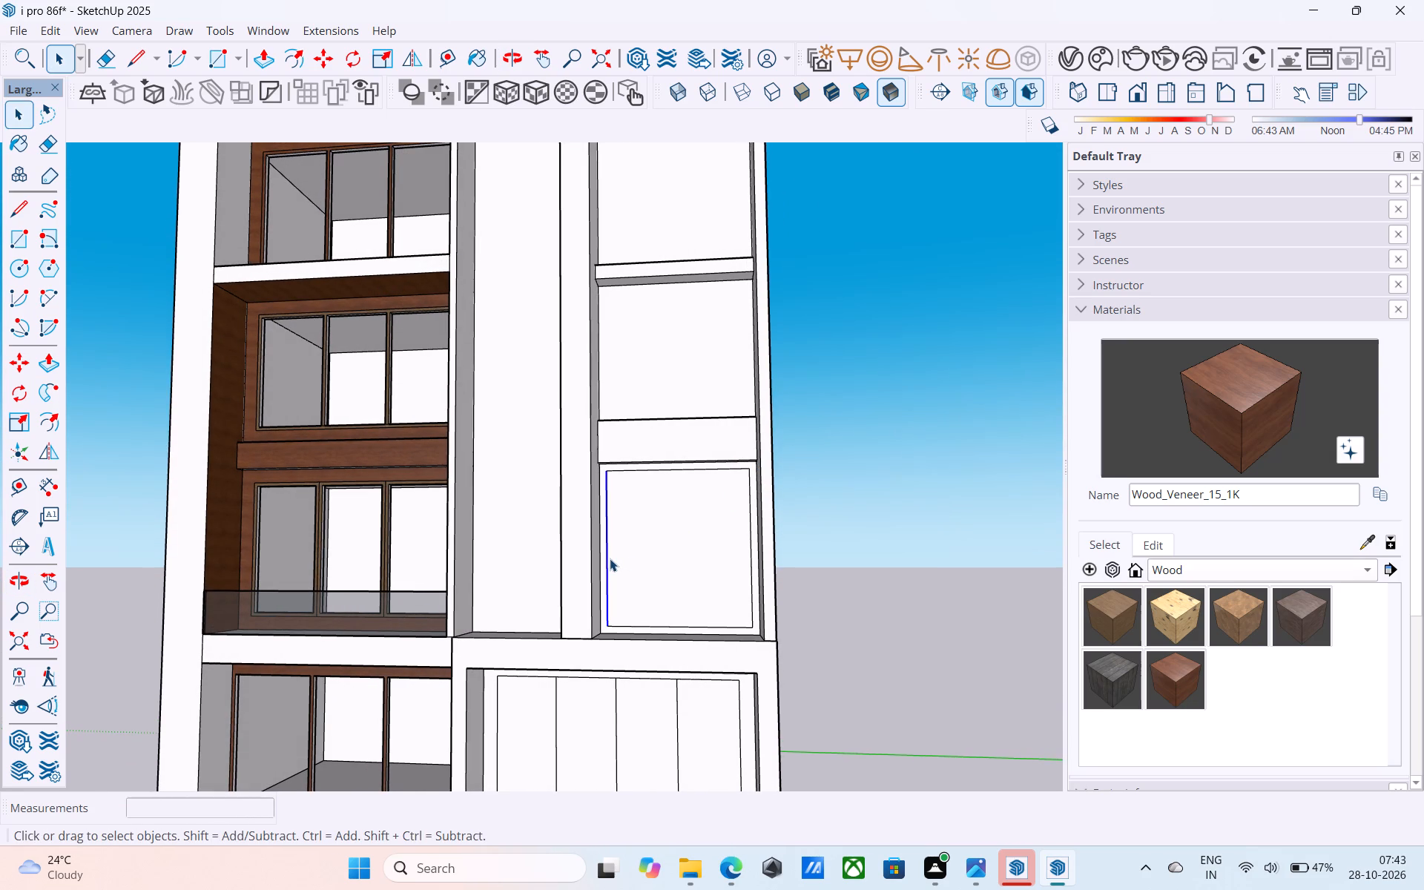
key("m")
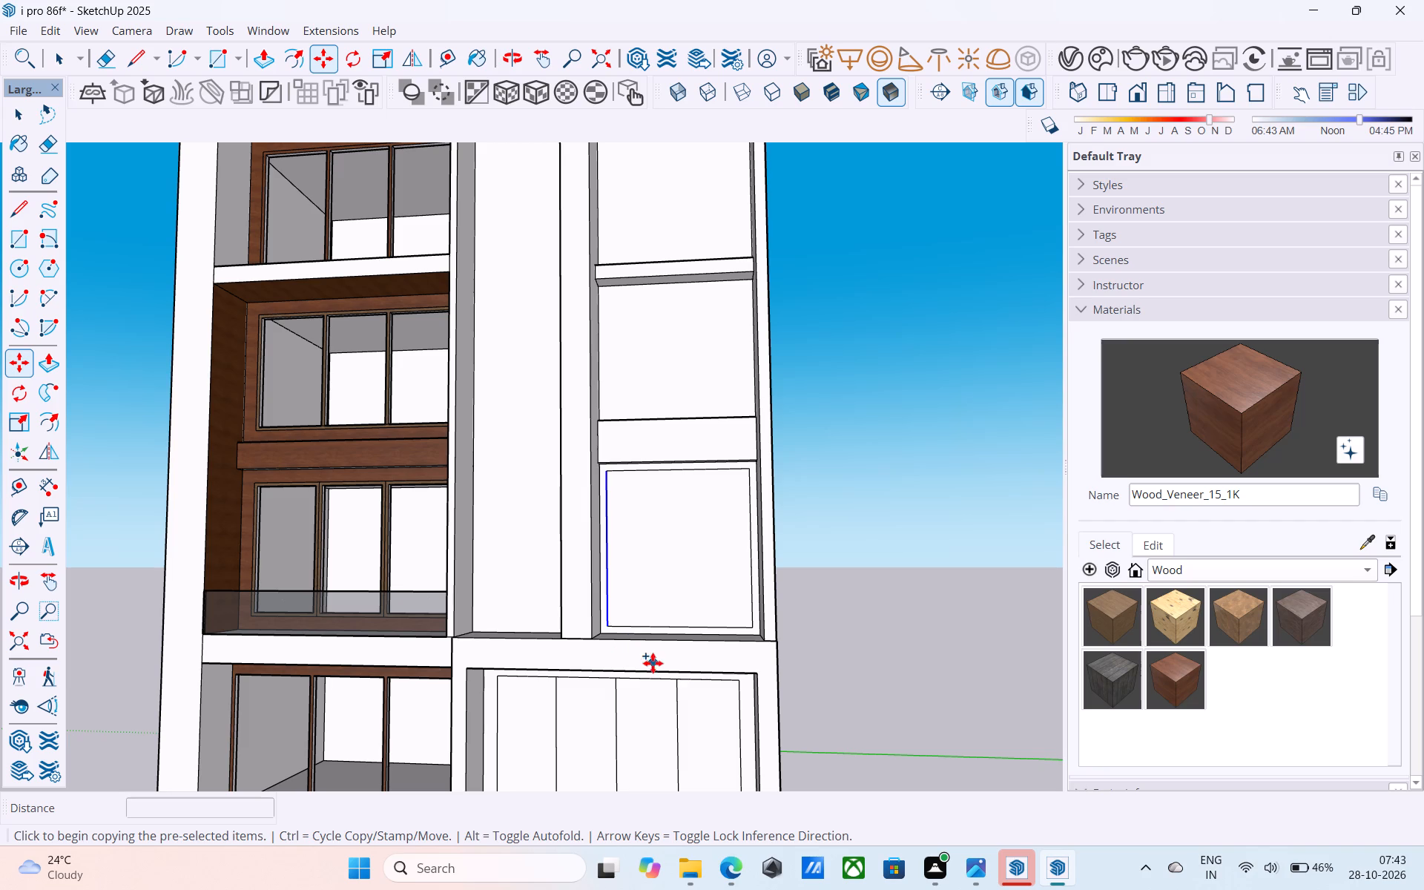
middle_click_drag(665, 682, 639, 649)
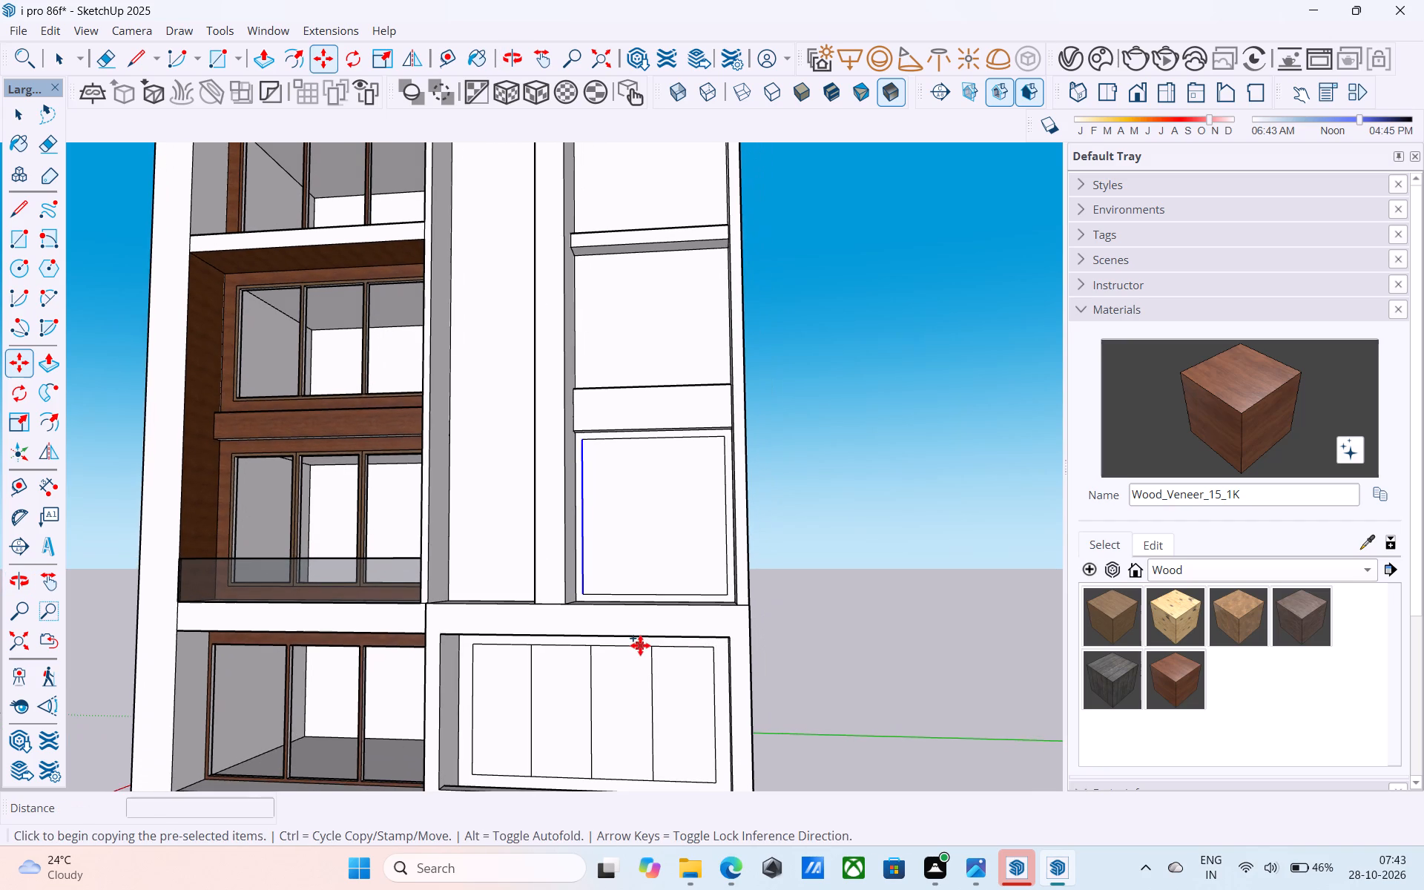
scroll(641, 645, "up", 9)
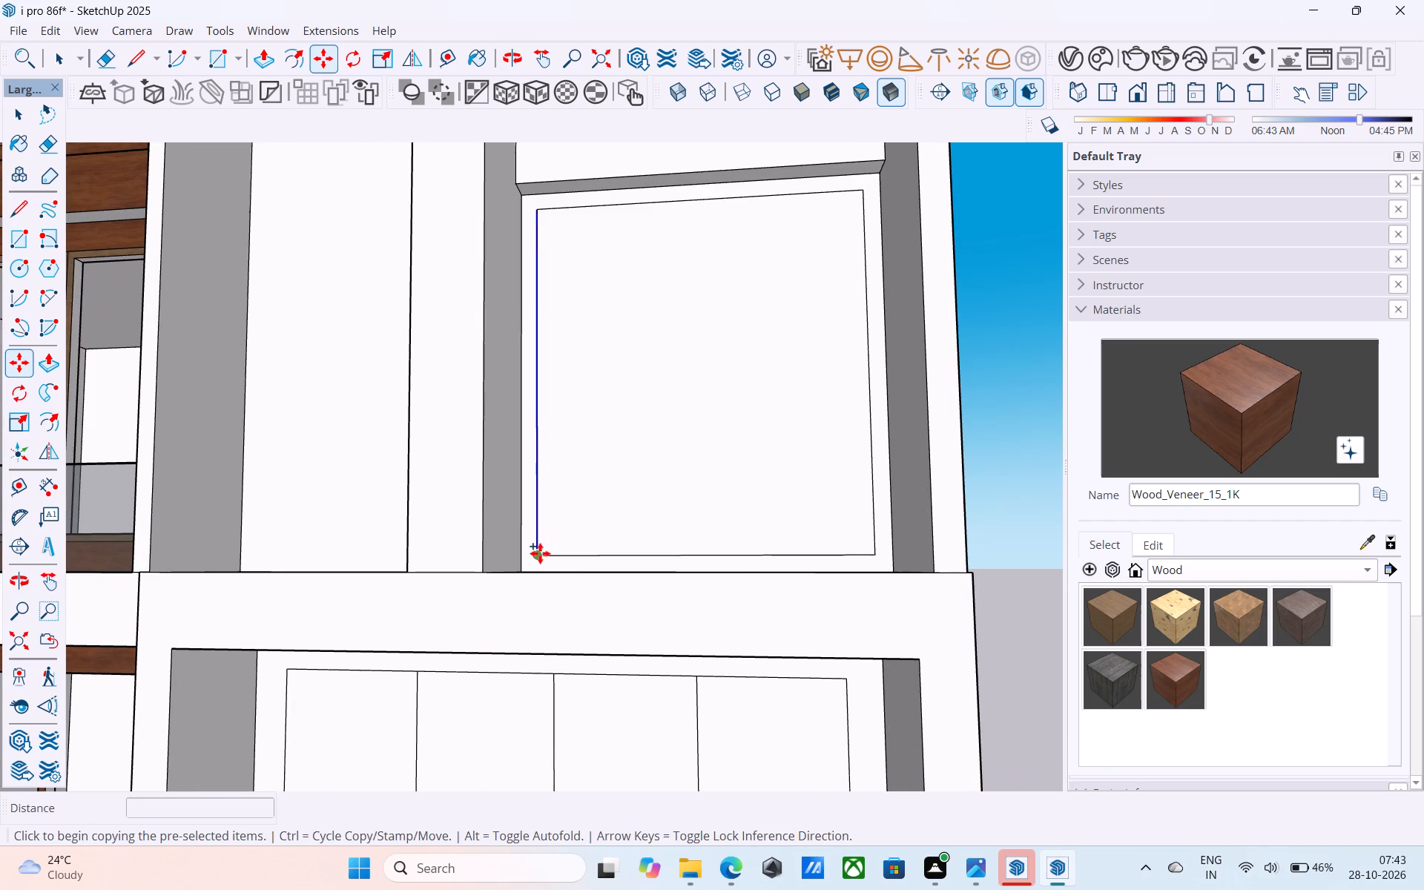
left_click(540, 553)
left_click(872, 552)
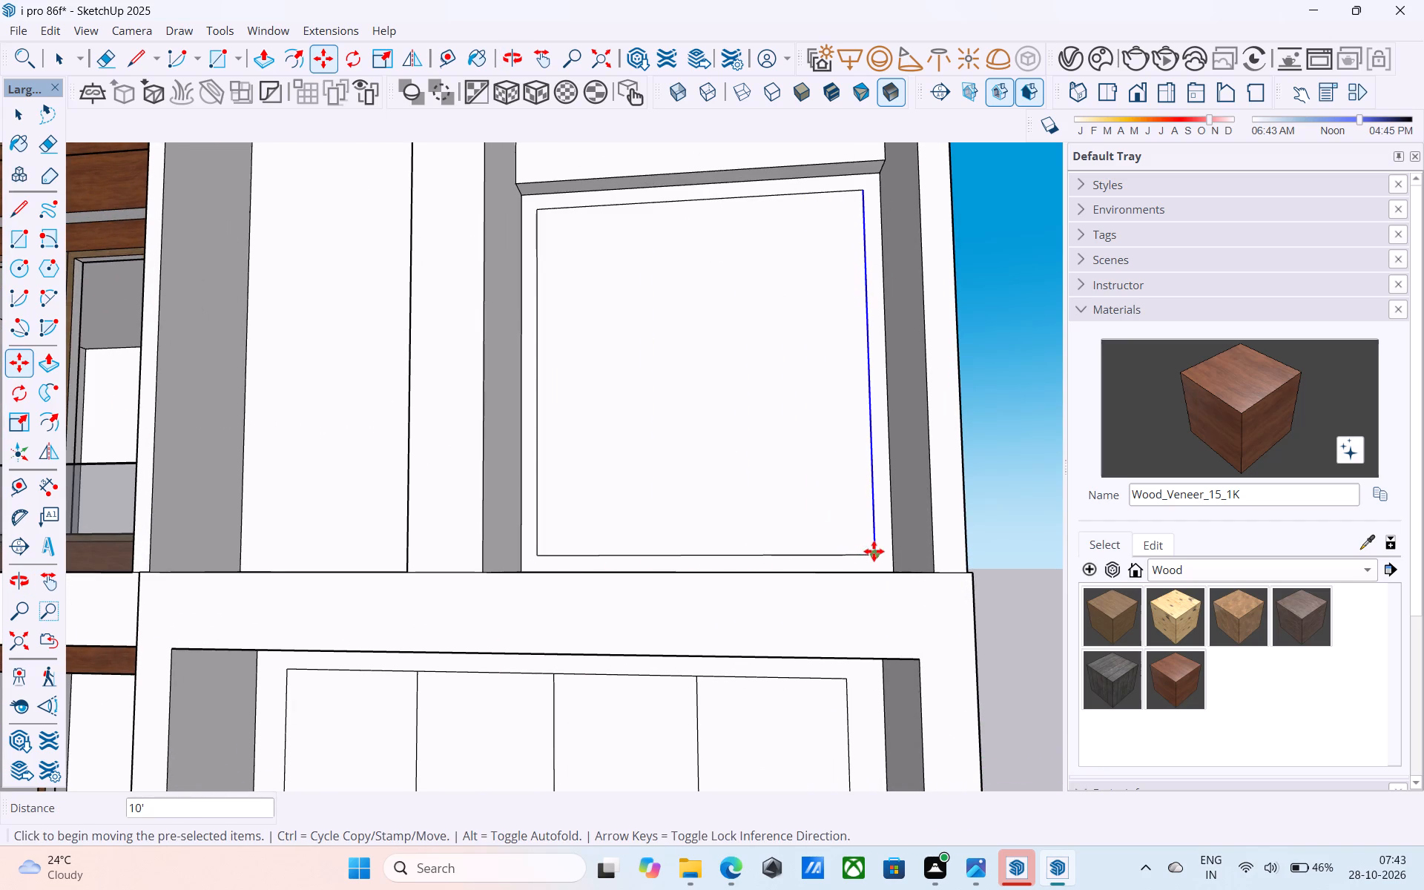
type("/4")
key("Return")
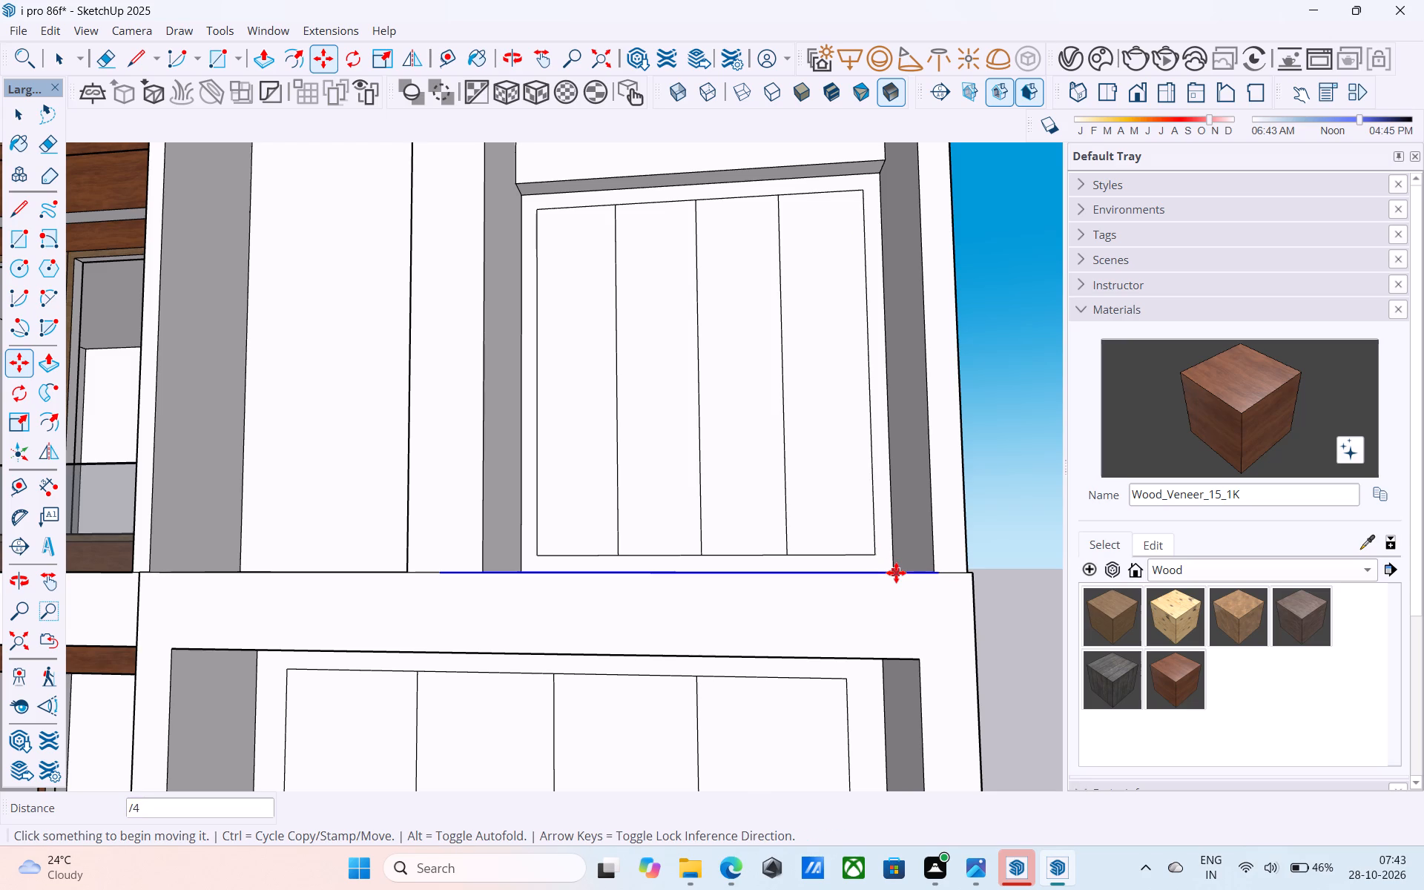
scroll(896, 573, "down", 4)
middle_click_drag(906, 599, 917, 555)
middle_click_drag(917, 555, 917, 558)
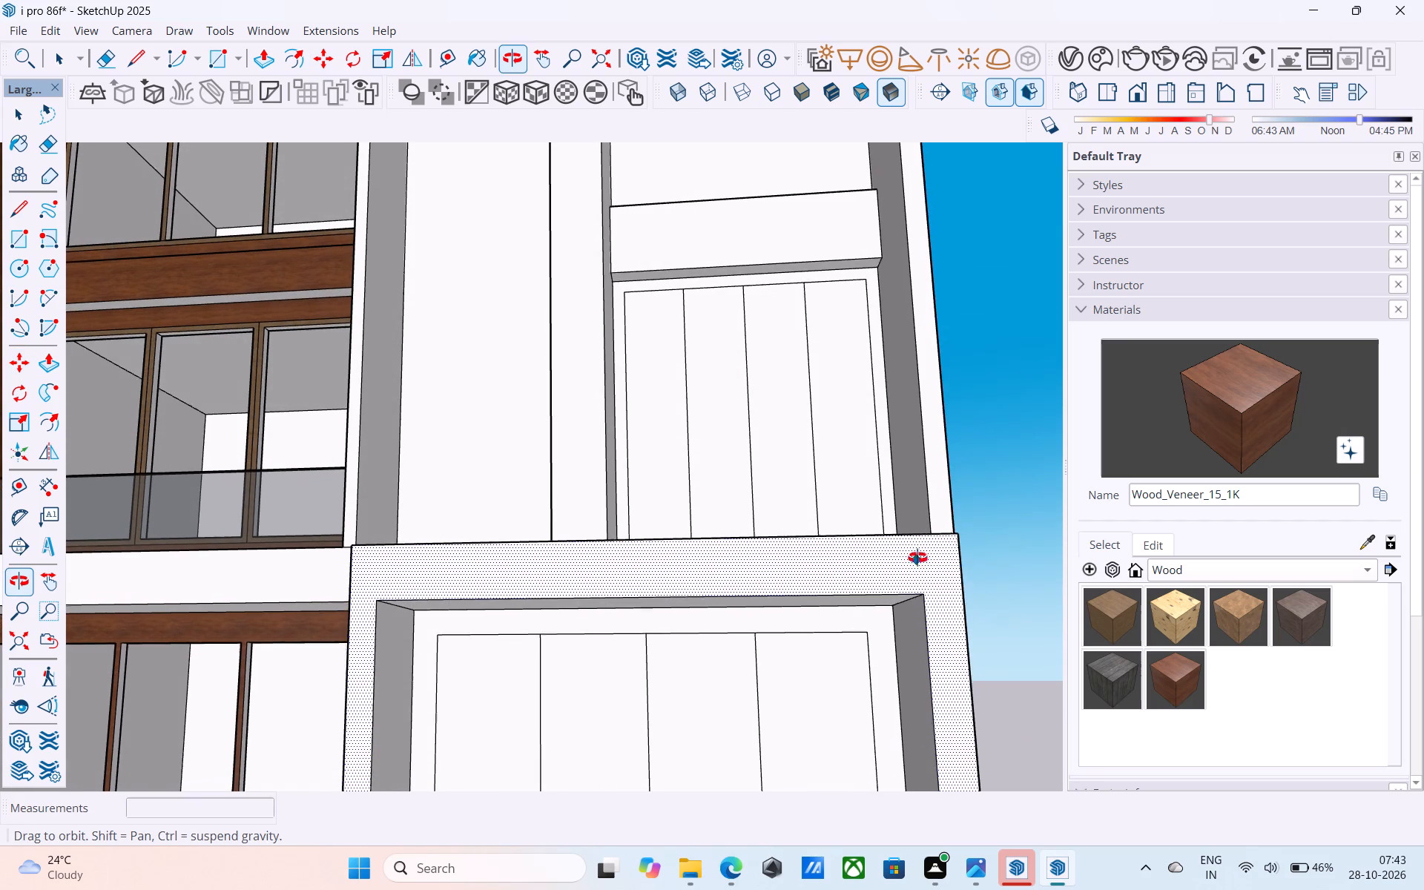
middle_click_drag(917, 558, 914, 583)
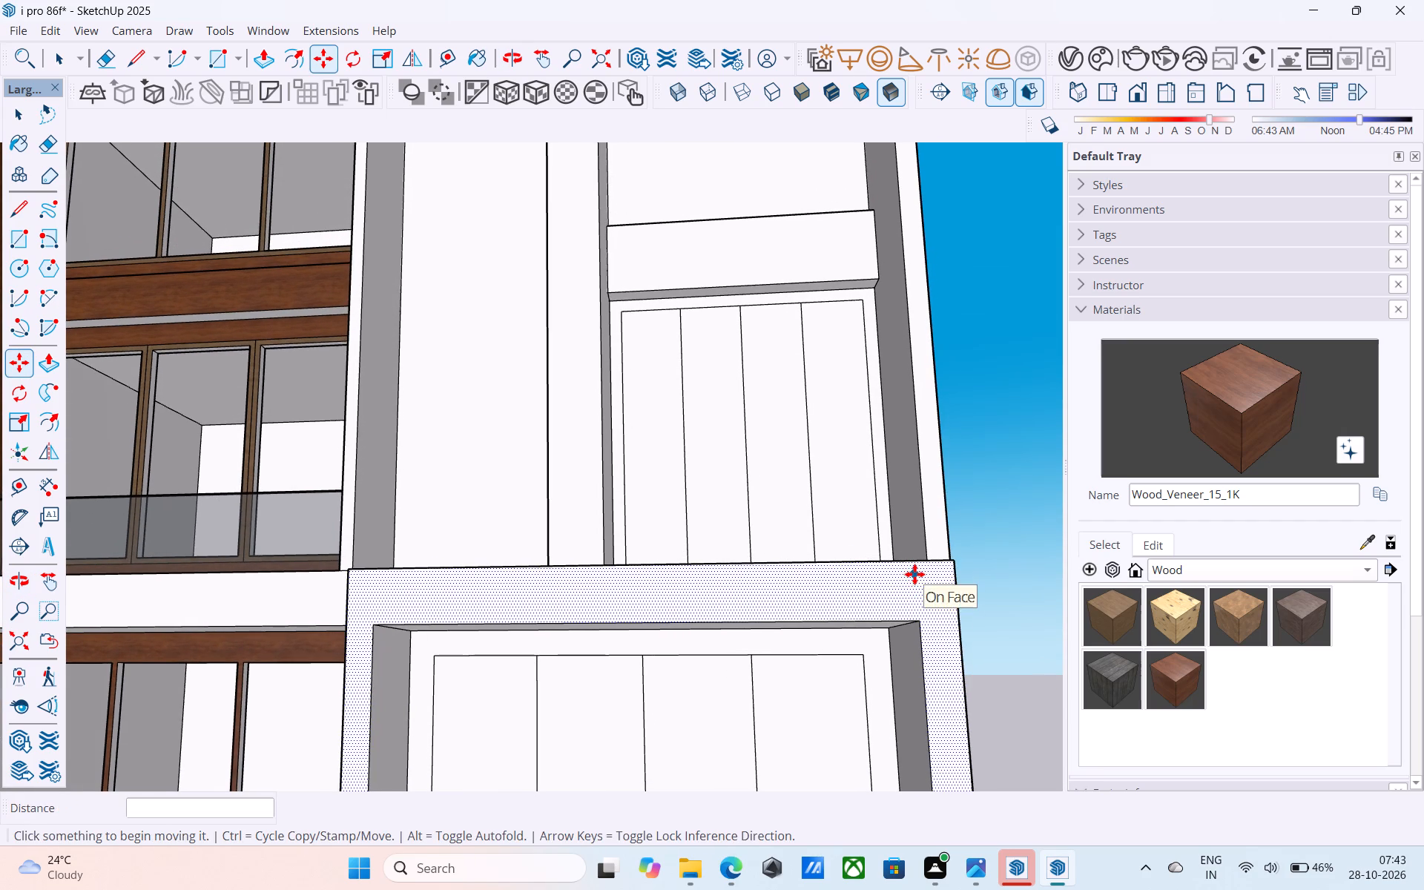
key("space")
Save the model.
key("ctrl+s")
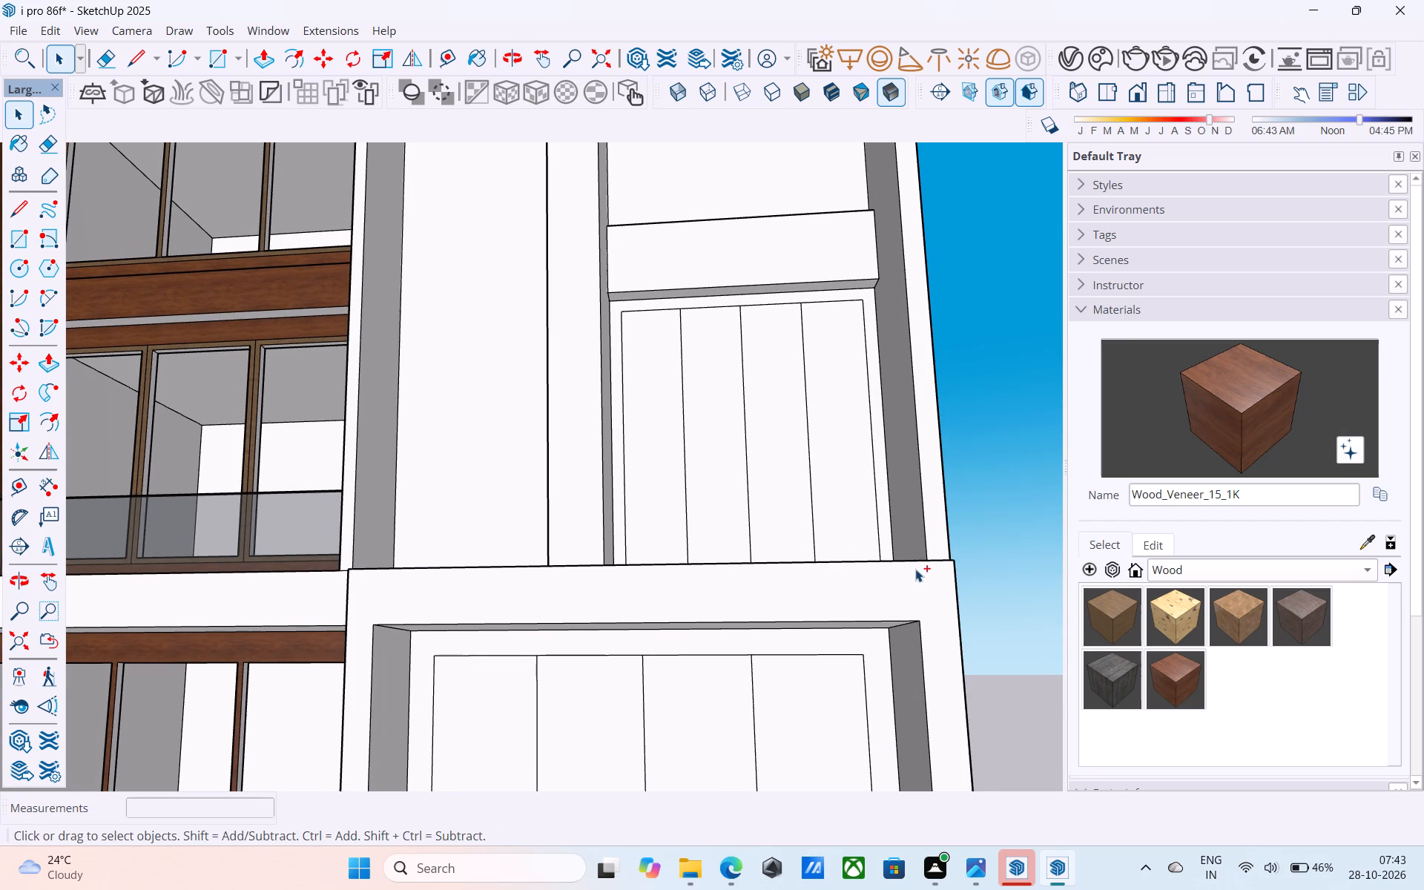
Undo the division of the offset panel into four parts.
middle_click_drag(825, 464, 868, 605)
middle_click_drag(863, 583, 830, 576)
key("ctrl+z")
Copy the offset panel's left inner vertical edge 10' onto the opposite edge and divide the span into 3 equal parts.
middle_click_drag(824, 561, 695, 534)
left_click(573, 495)
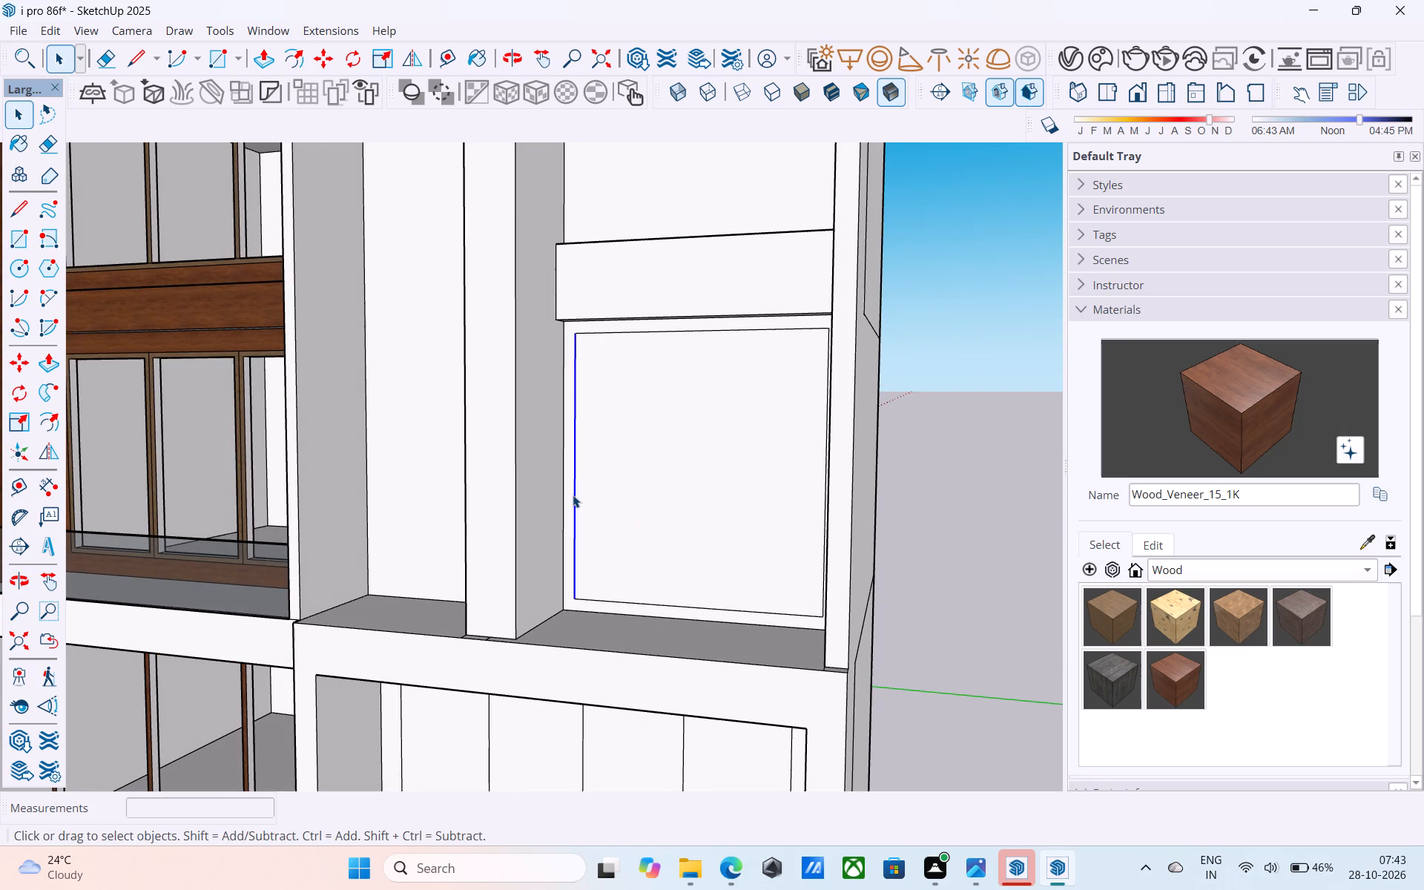
key("m")
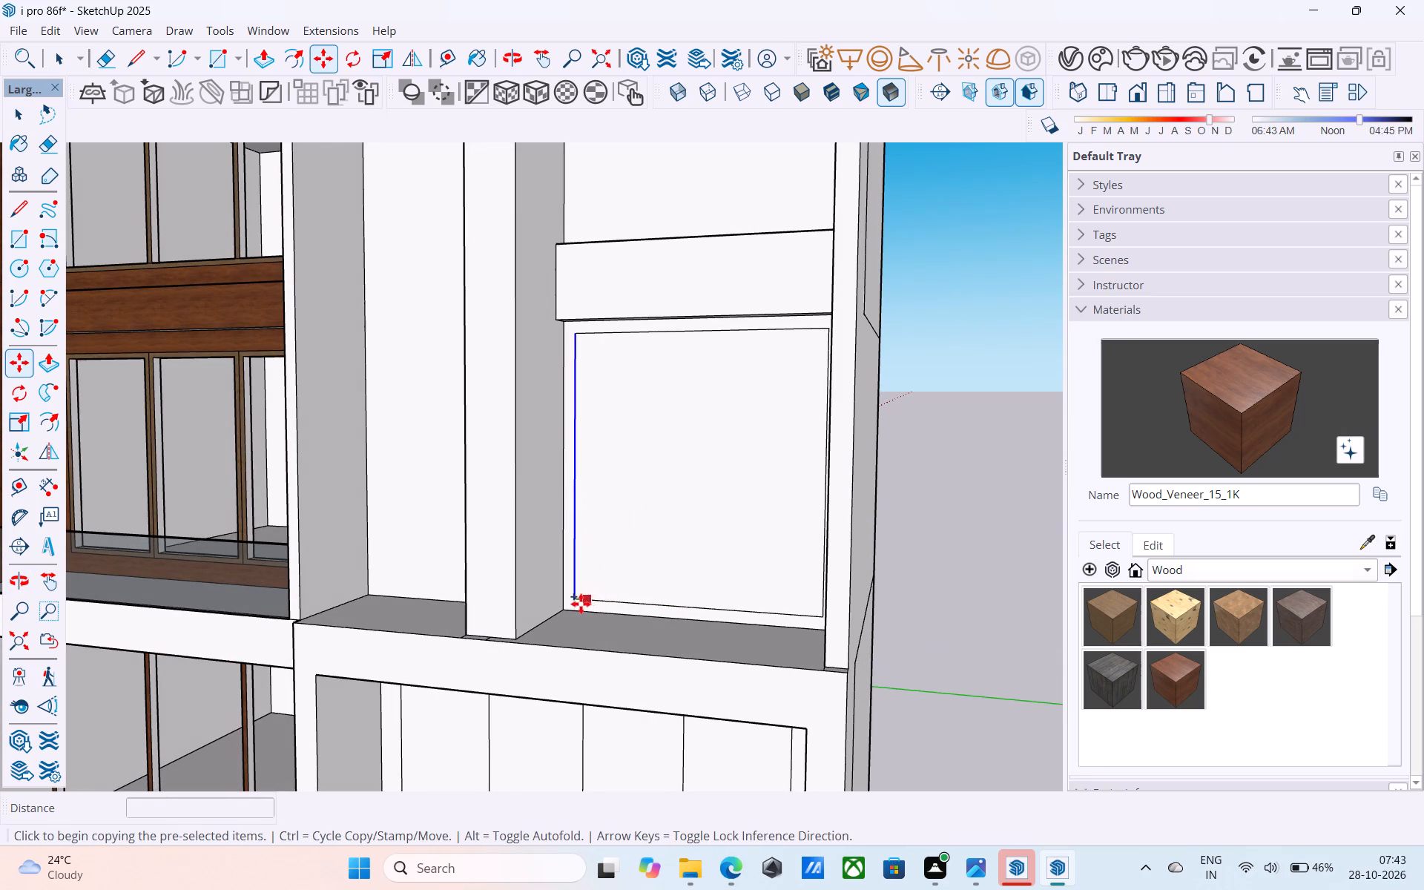
left_click(574, 604)
middle_click_drag(667, 590, 793, 583)
left_click(851, 593)
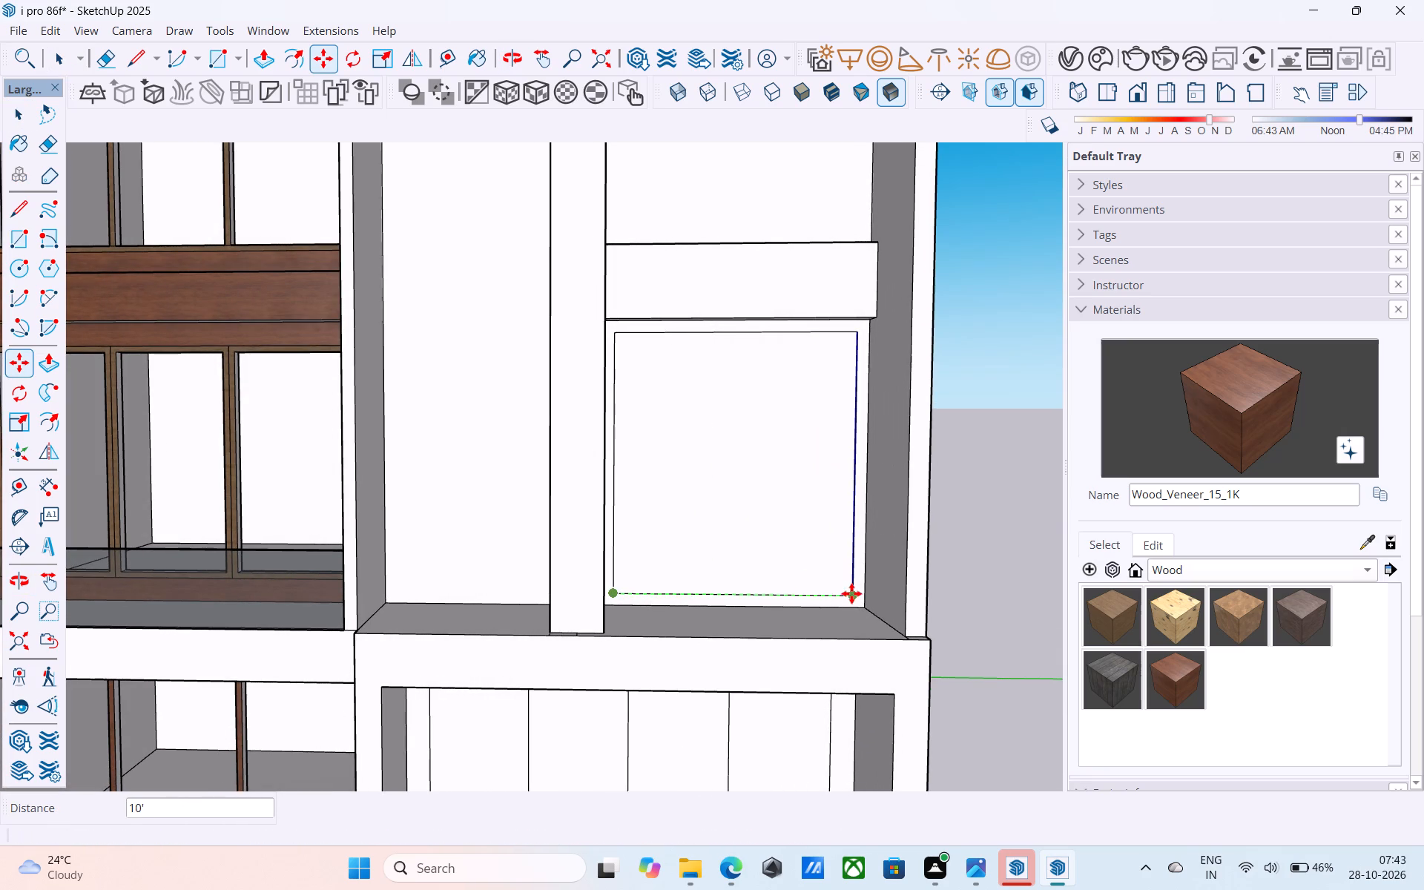
key("slash")
key("3")
key("Return")
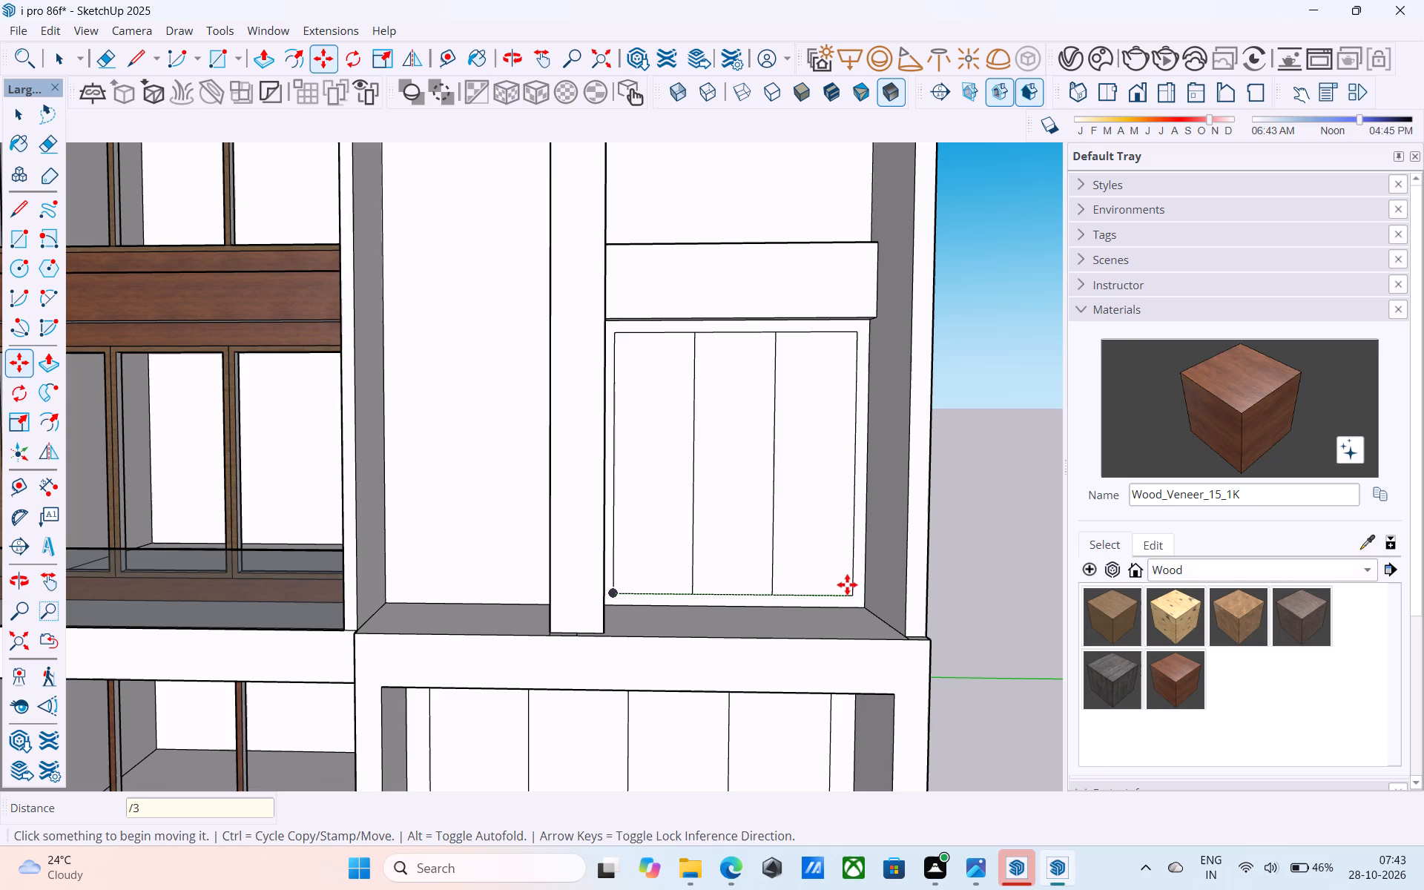
key("space")
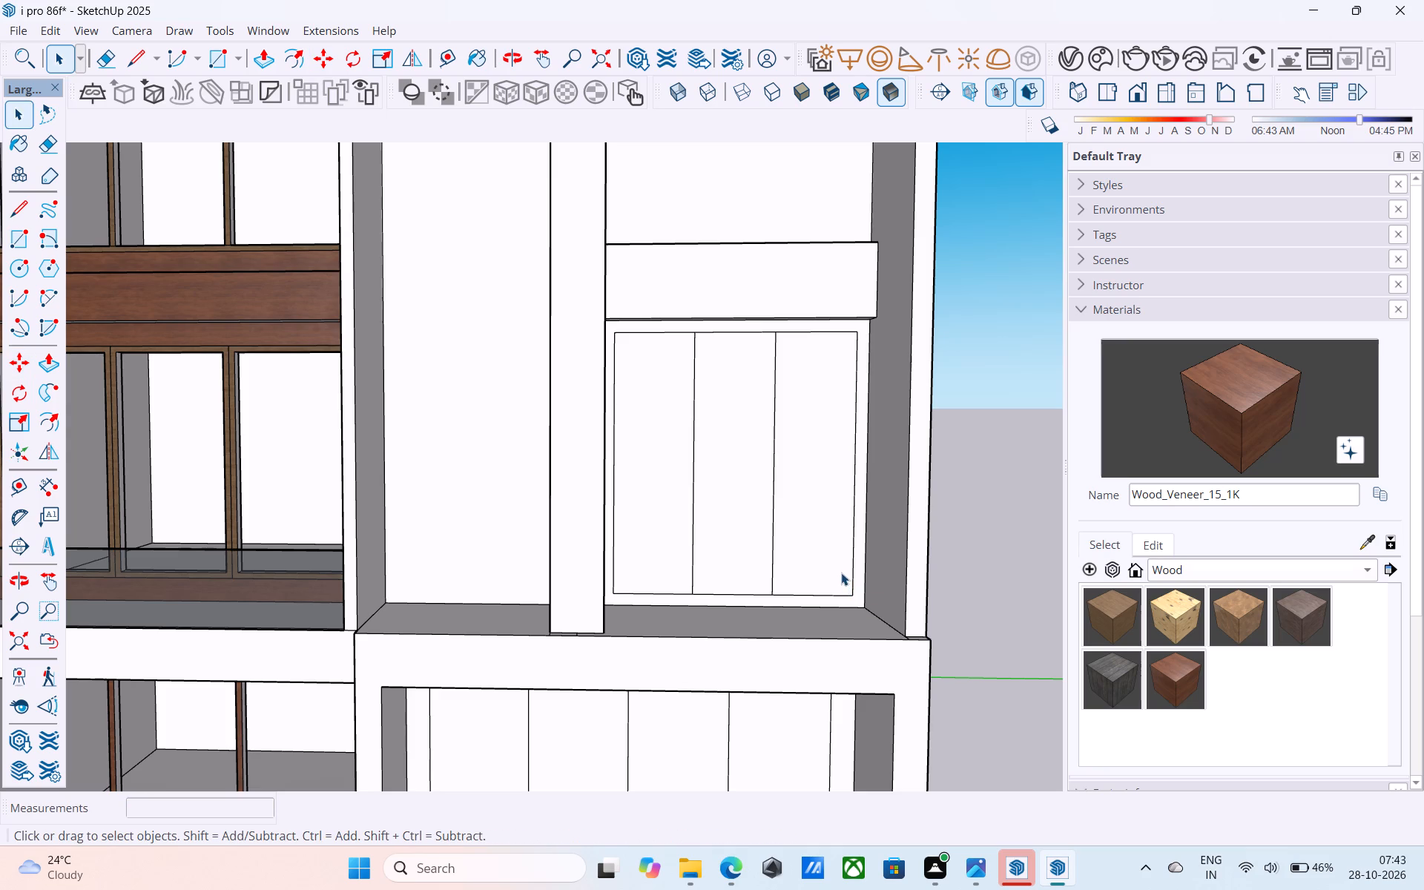
Offset the edges of the middle pane of the three-part window inward by 3".
middle_click_drag(841, 564, 823, 564)
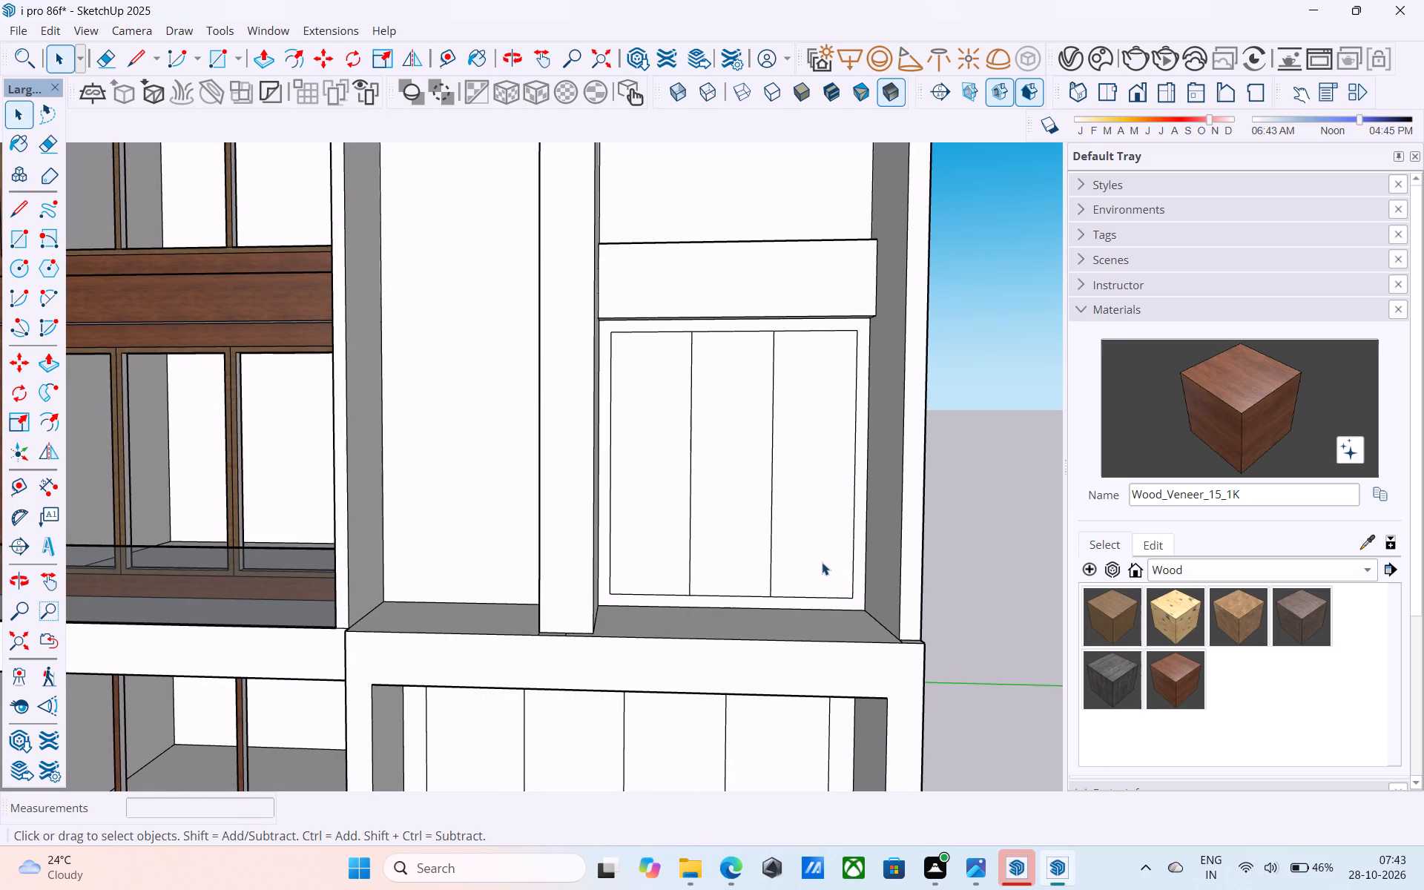
middle_click_drag(822, 562, 674, 608, "shift")
middle_click_drag(707, 592, 673, 610, "shift")
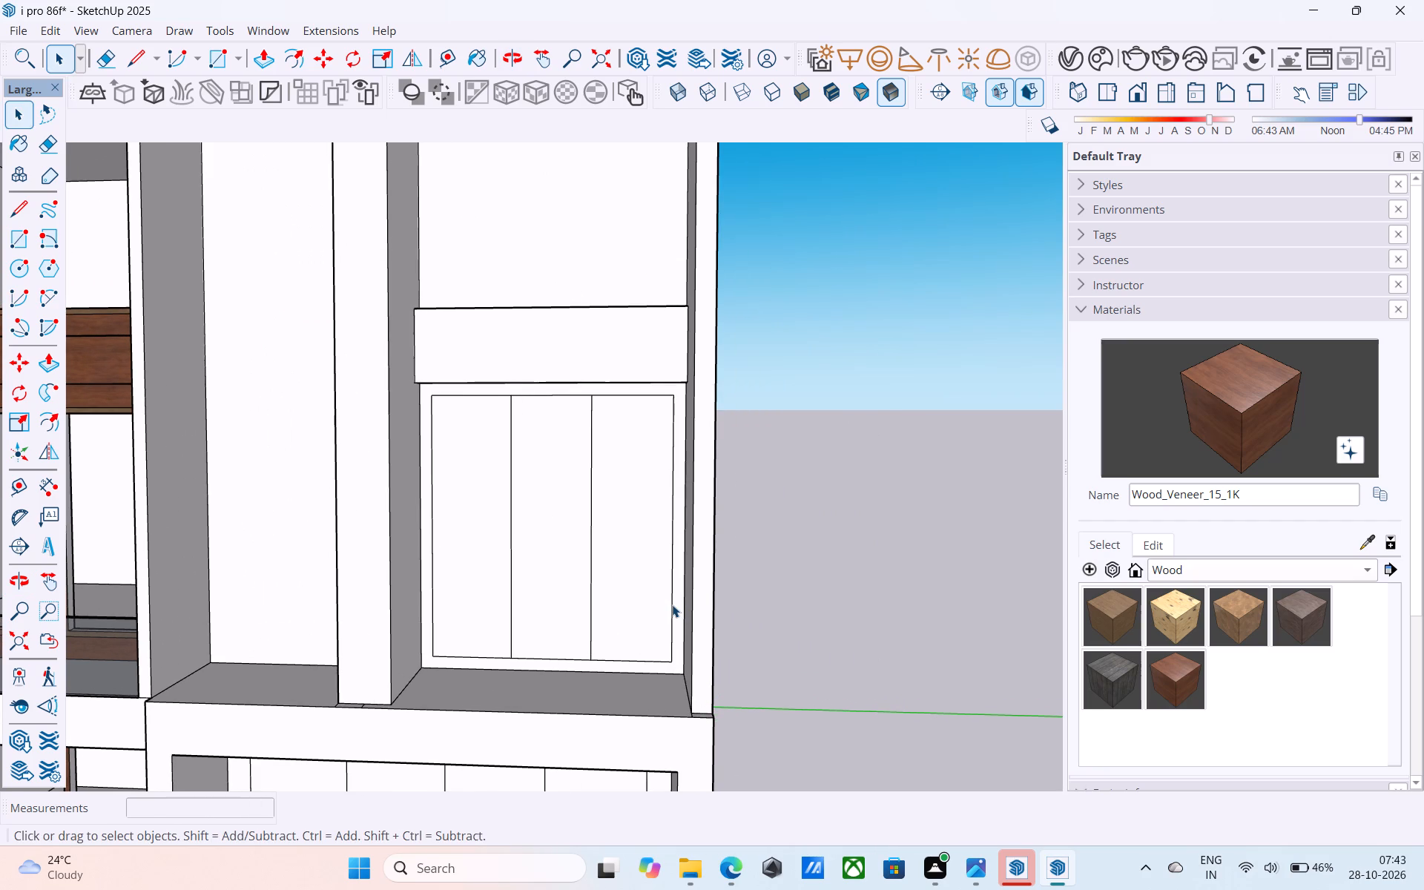
scroll(672, 604, "down", 1)
middle_click_drag(672, 604, 664, 604)
middle_click_drag(664, 604, 618, 606)
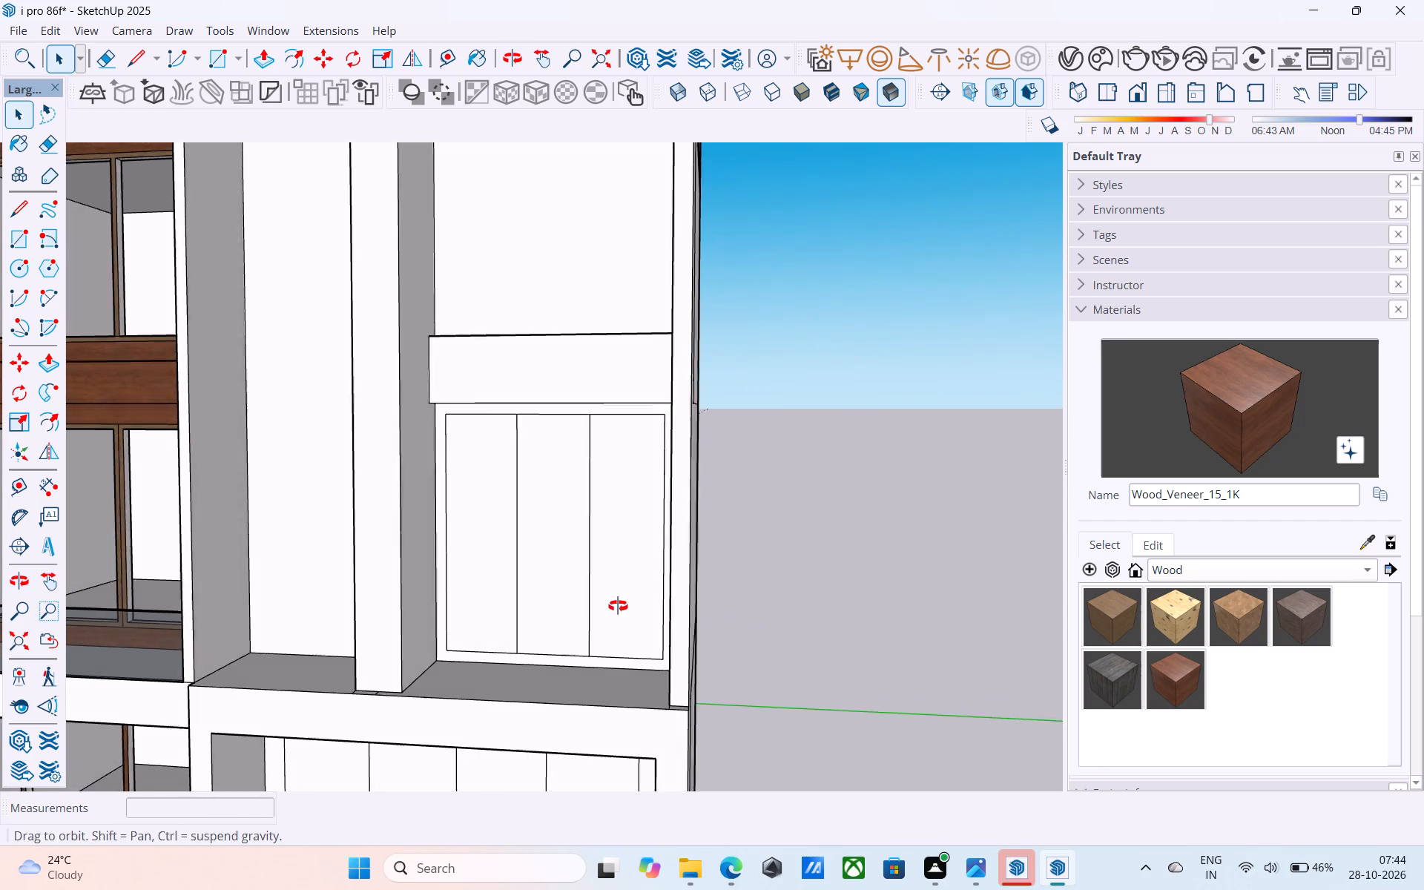
middle_click_drag(618, 606, 616, 606)
scroll(593, 597, "up", 3)
left_click(529, 580)
middle_click_drag(528, 580, 530, 579)
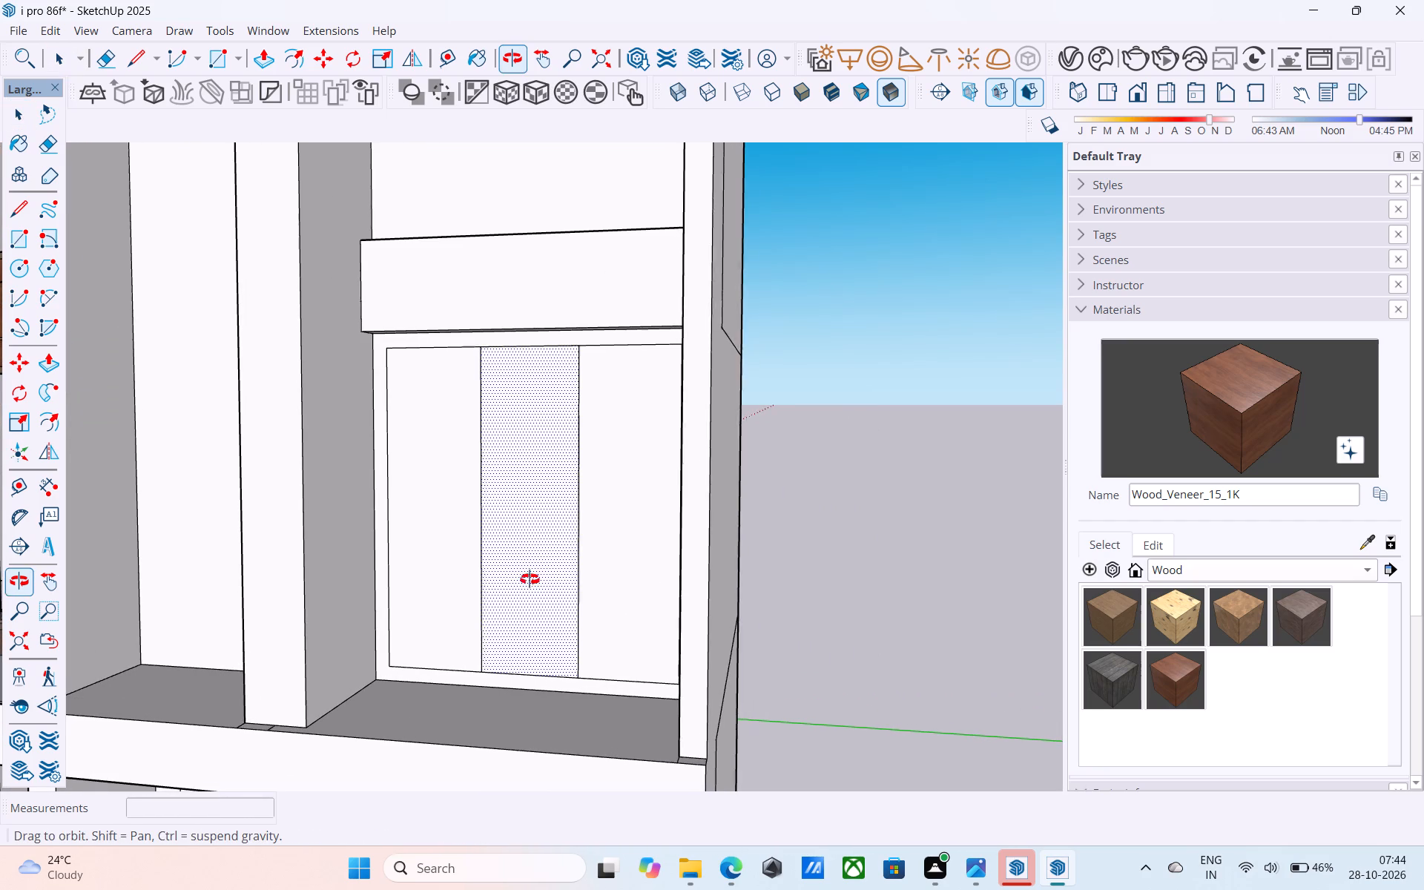
middle_click_drag(530, 579, 535, 577)
scroll(536, 577, "up", 2)
key("f")
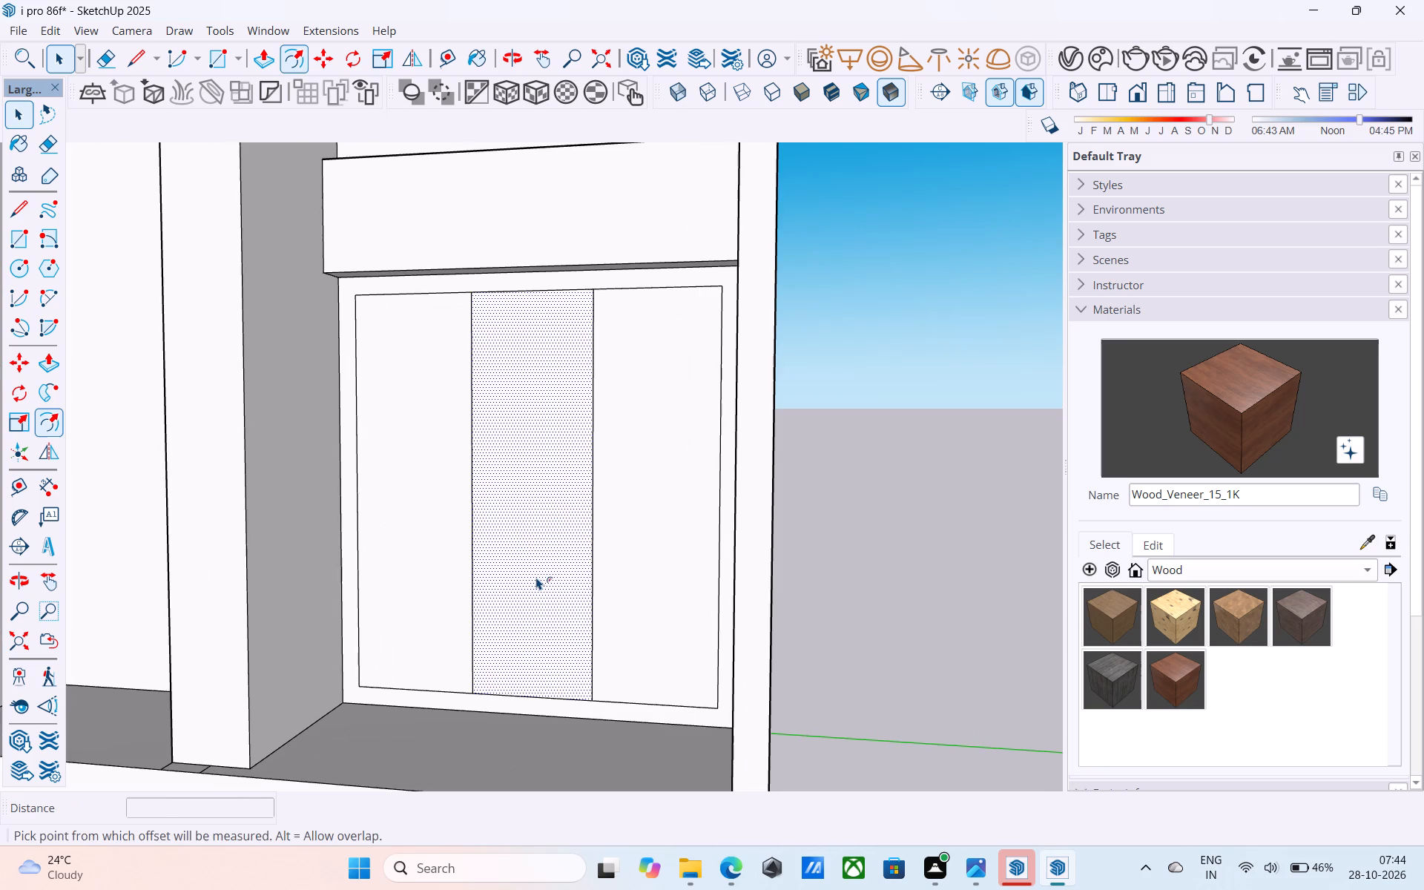
left_click(536, 577)
type("2\"")
key("Return")
key("3")
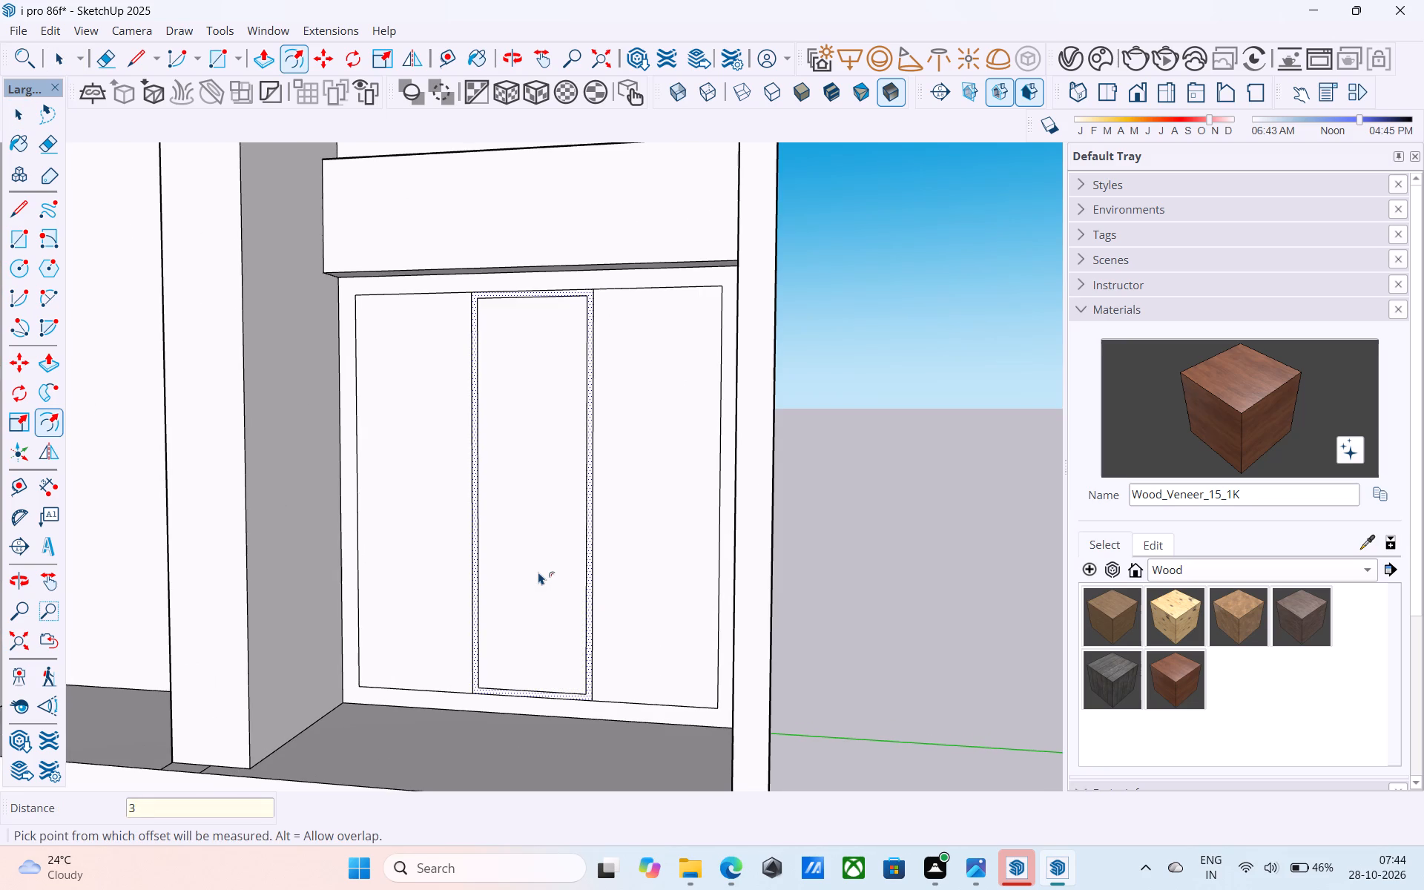
key("shift+quotedbl")
key("Return")
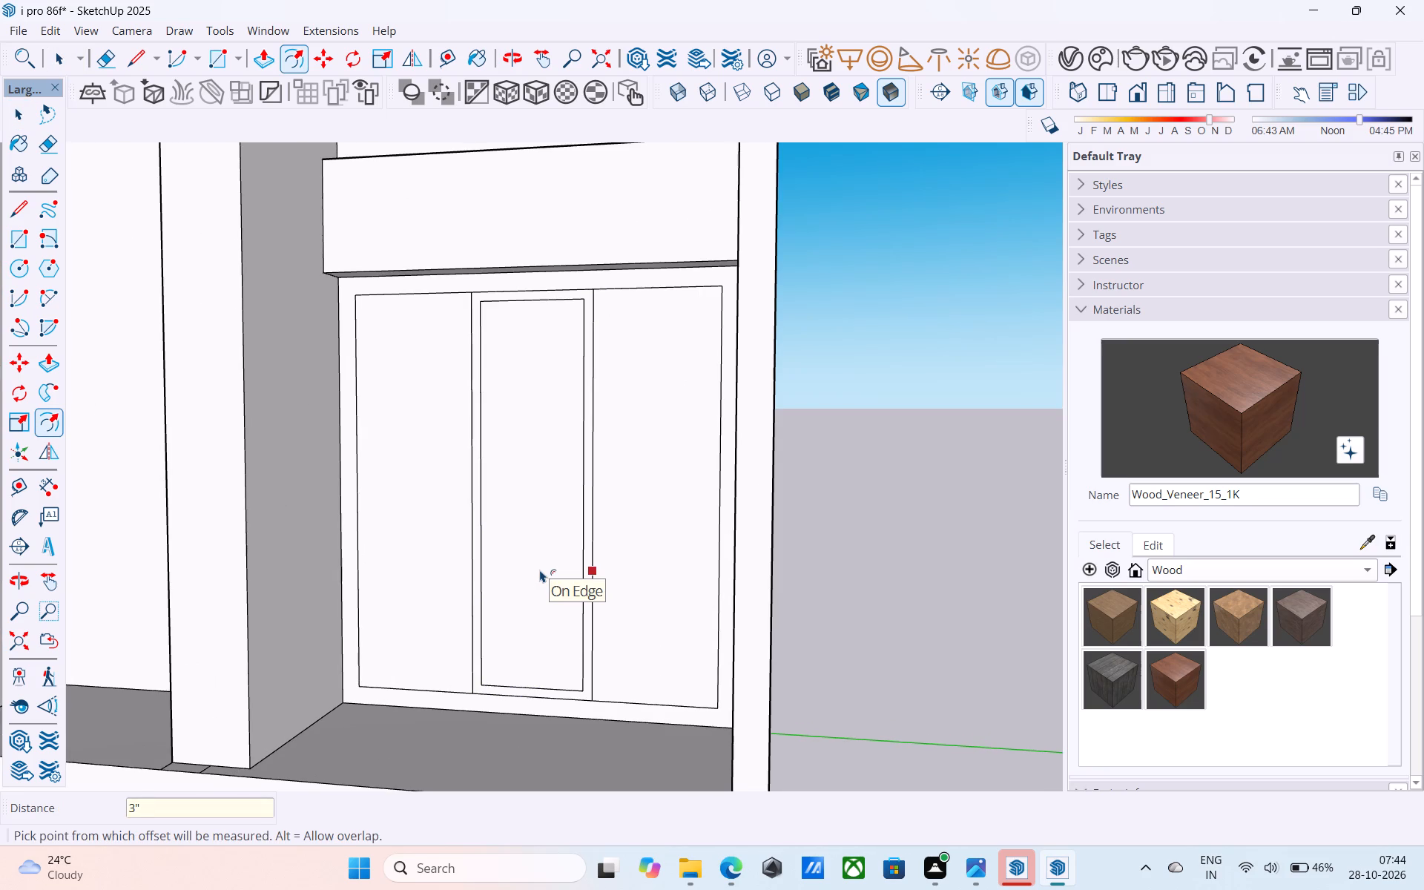
key("space")
Offset the edges of the right pane of the three-part window inward by 3".
left_click(633, 549)
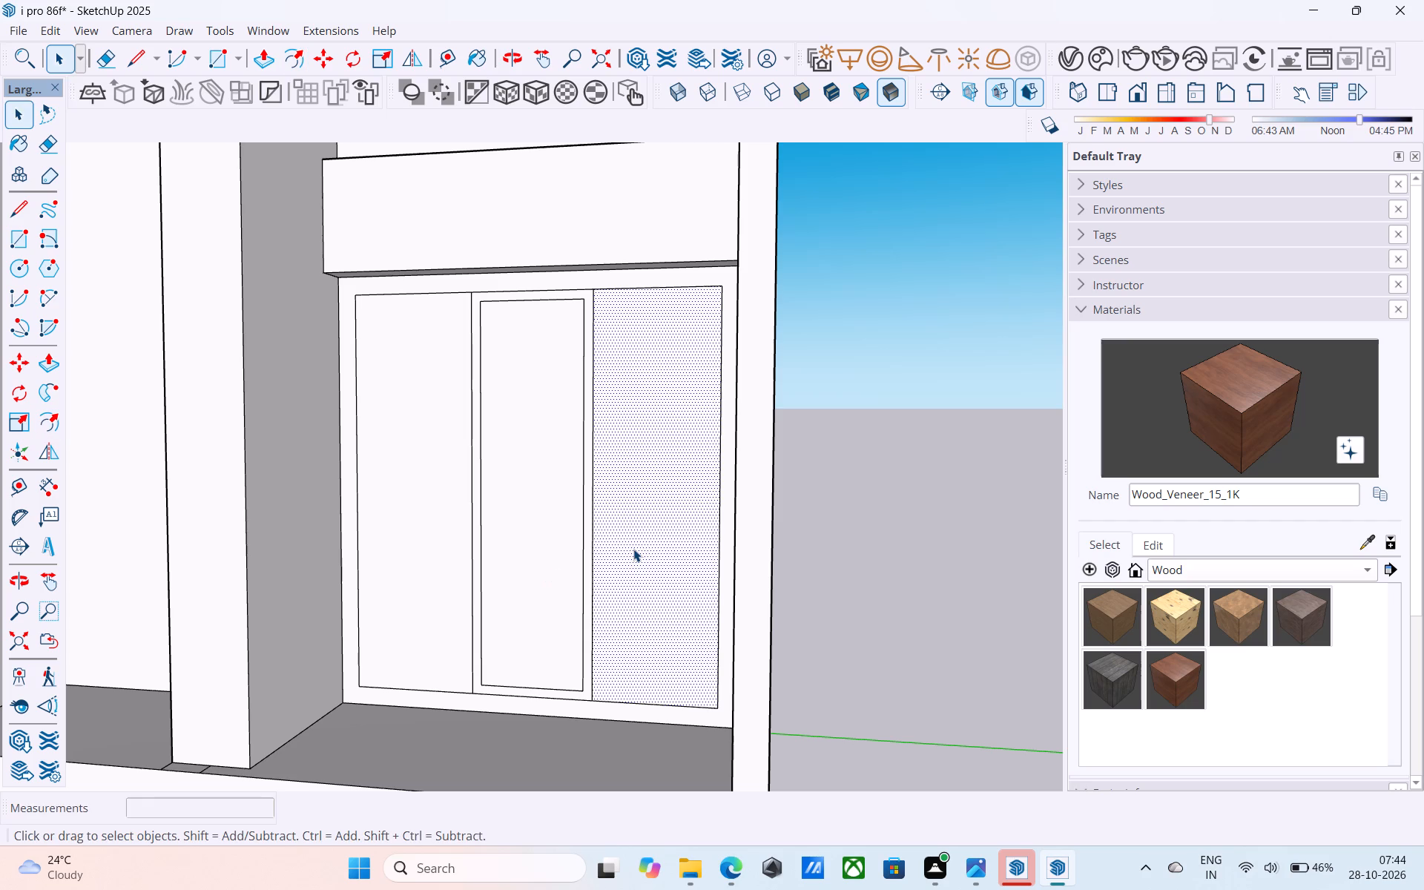
key("f")
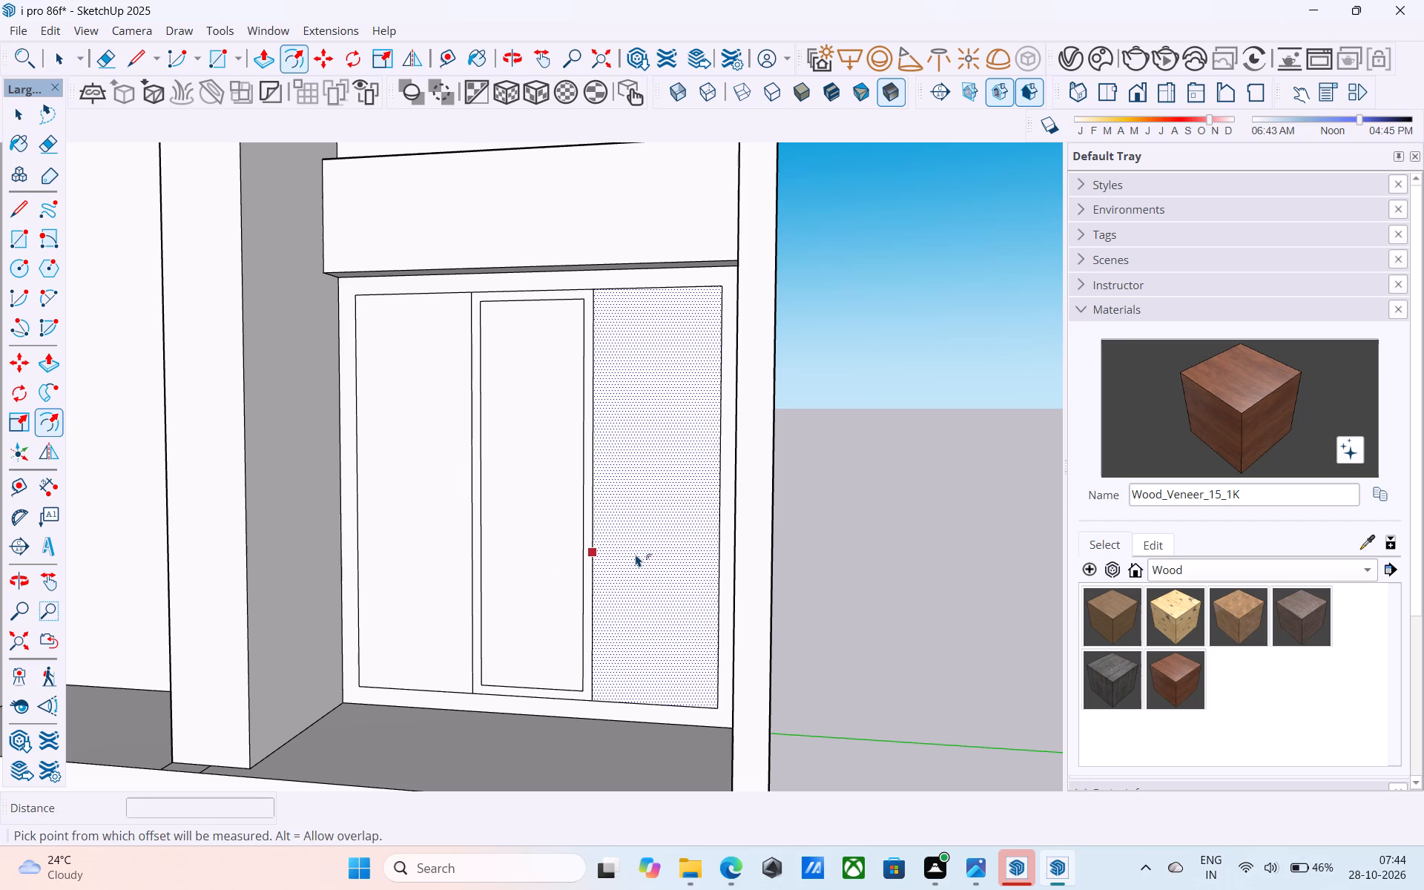
left_click(640, 541)
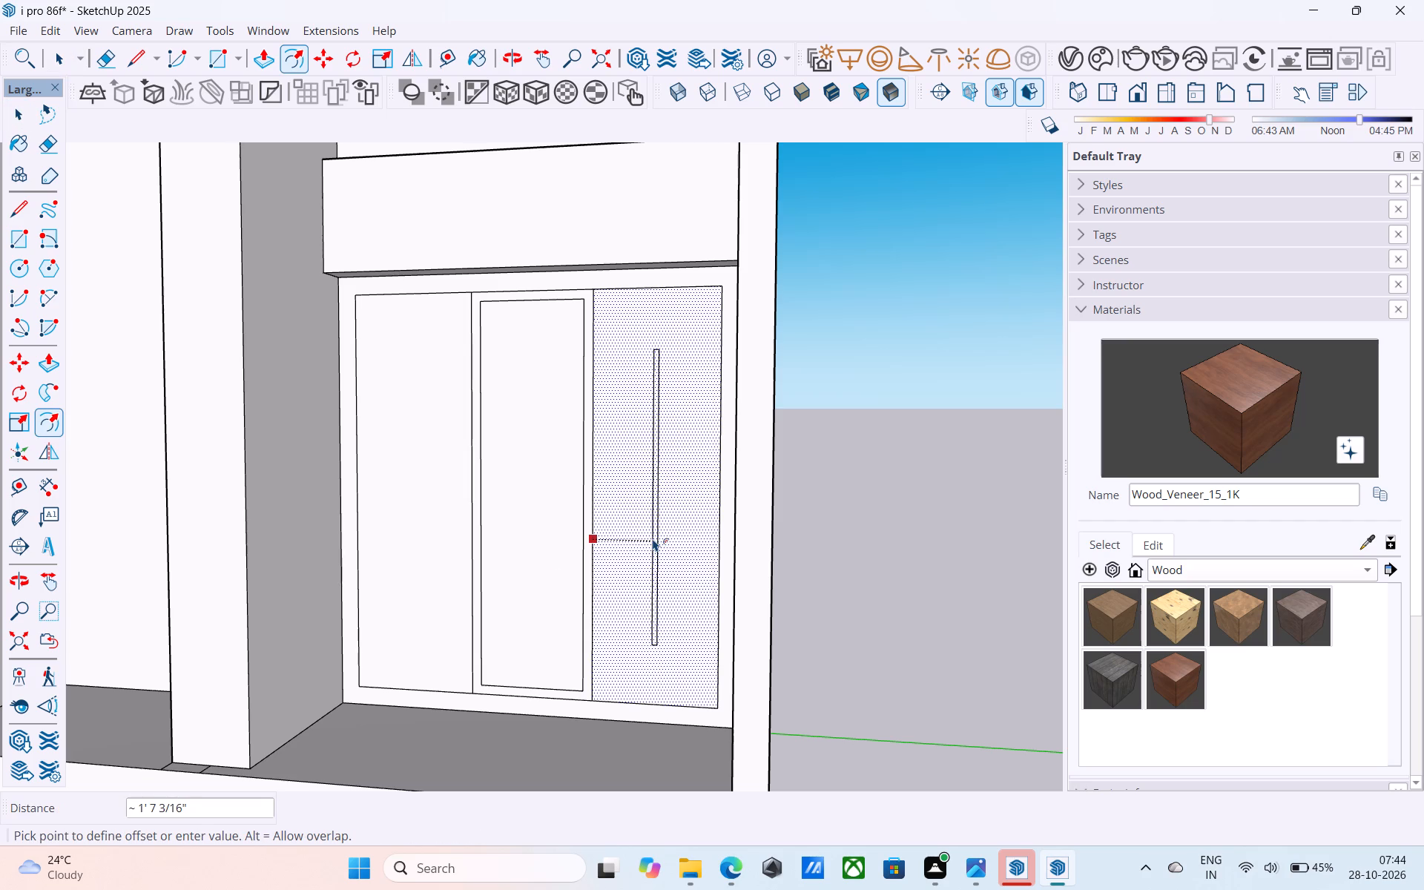
type("3\"")
key("Return")
key("space")
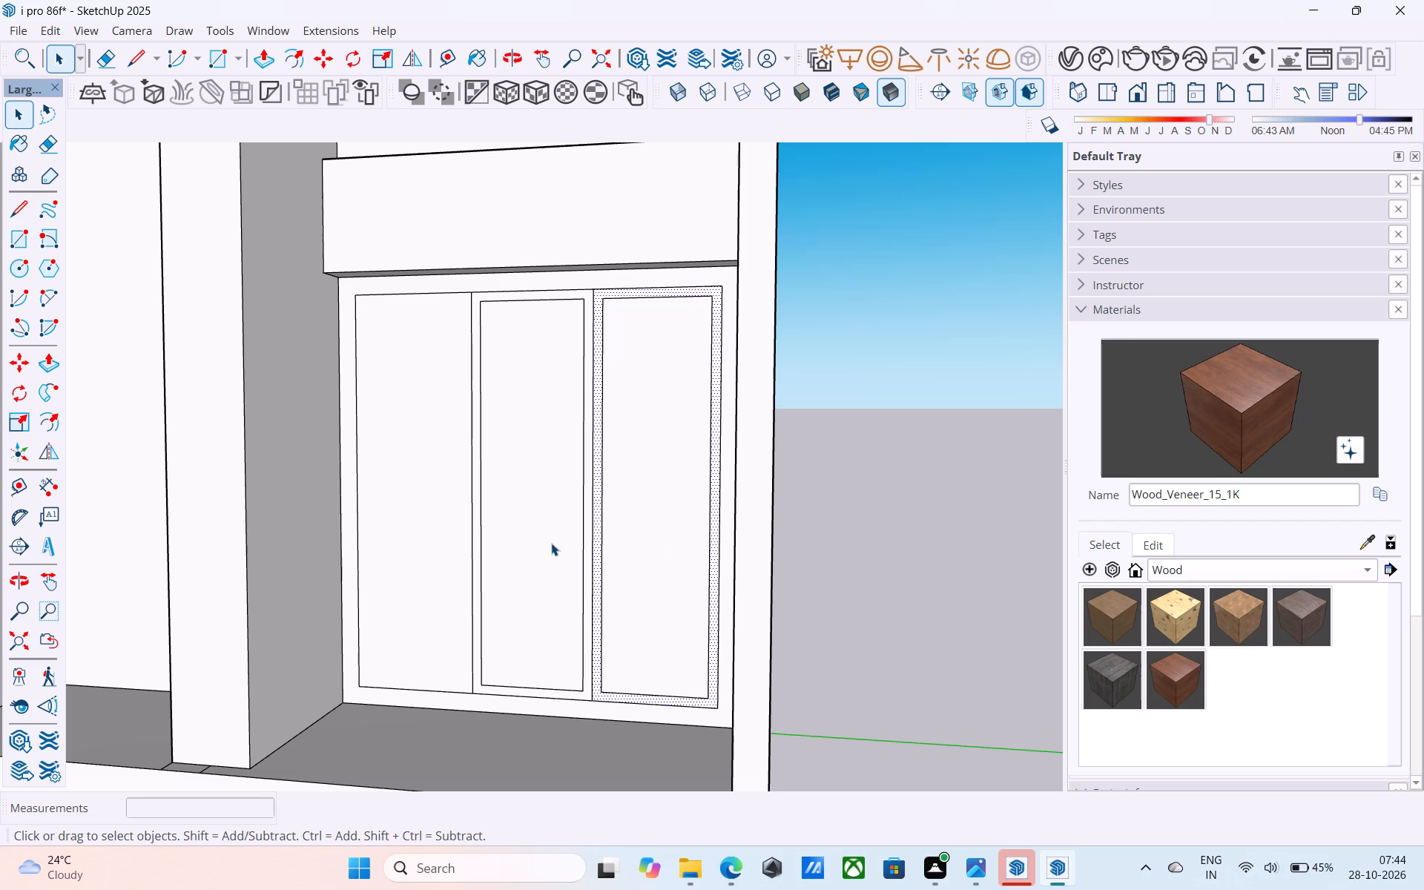
Offset the edges of the left pane of the three-part window inward by 3".
left_click(444, 523)
key("f")
left_click(444, 523)
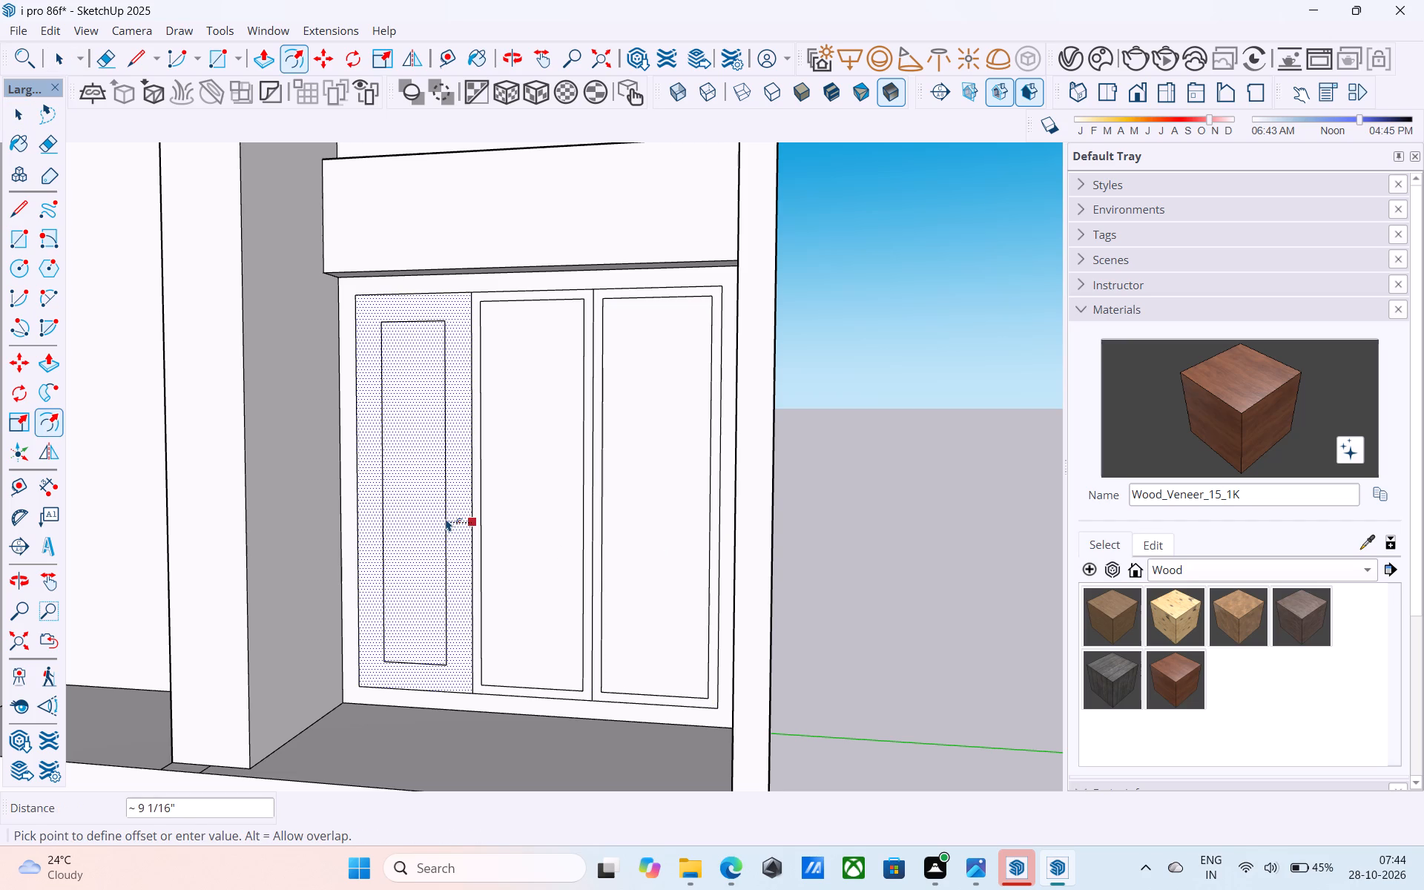
key("3")
key("shift+quotedbl")
key("Return")
key("space")
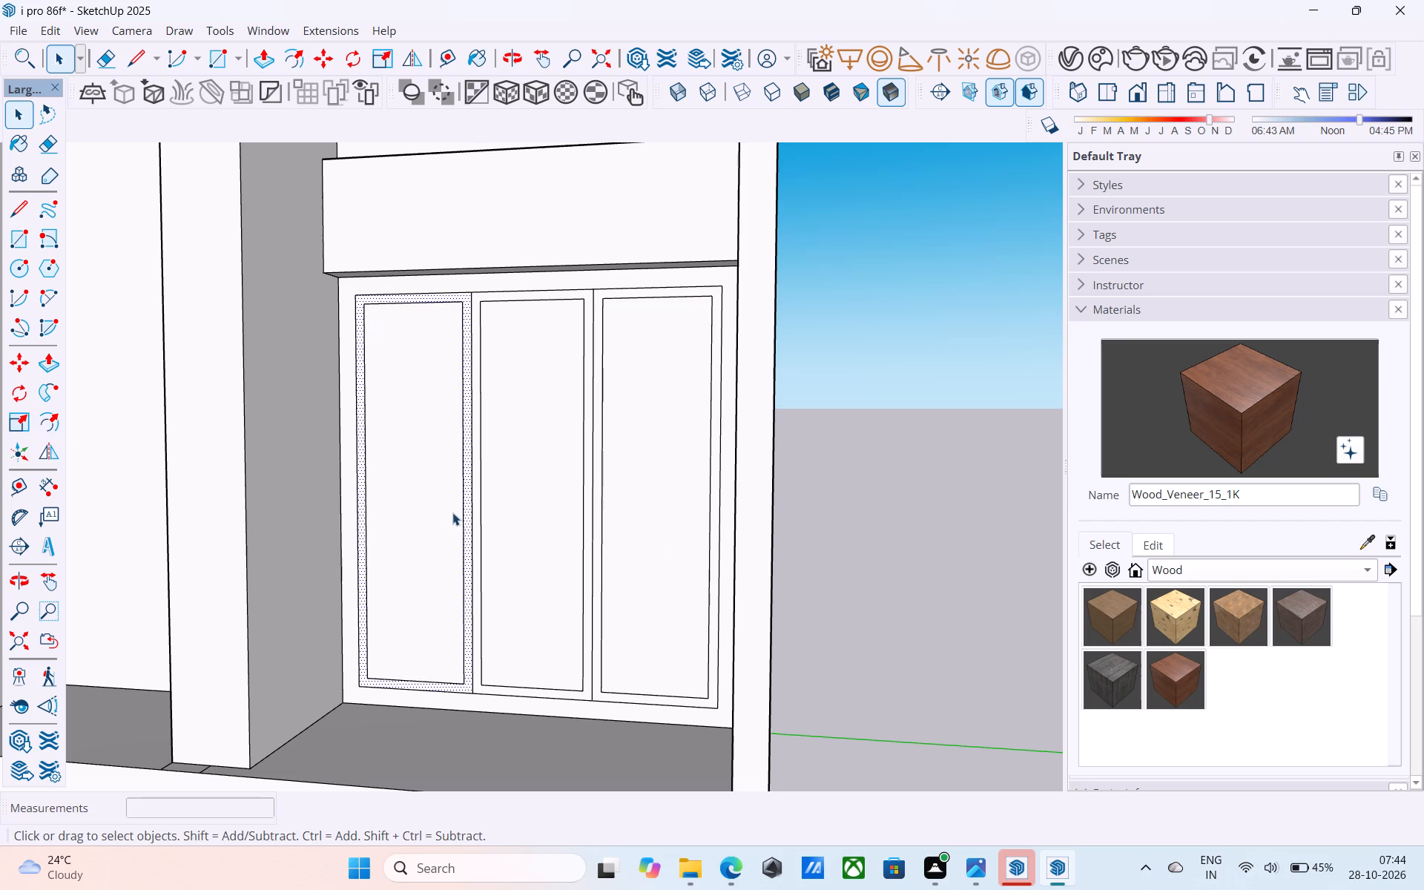
Push the inner faces of all three window panes back by the same depth to open them through the wall.
scroll(480, 521, "down", 5)
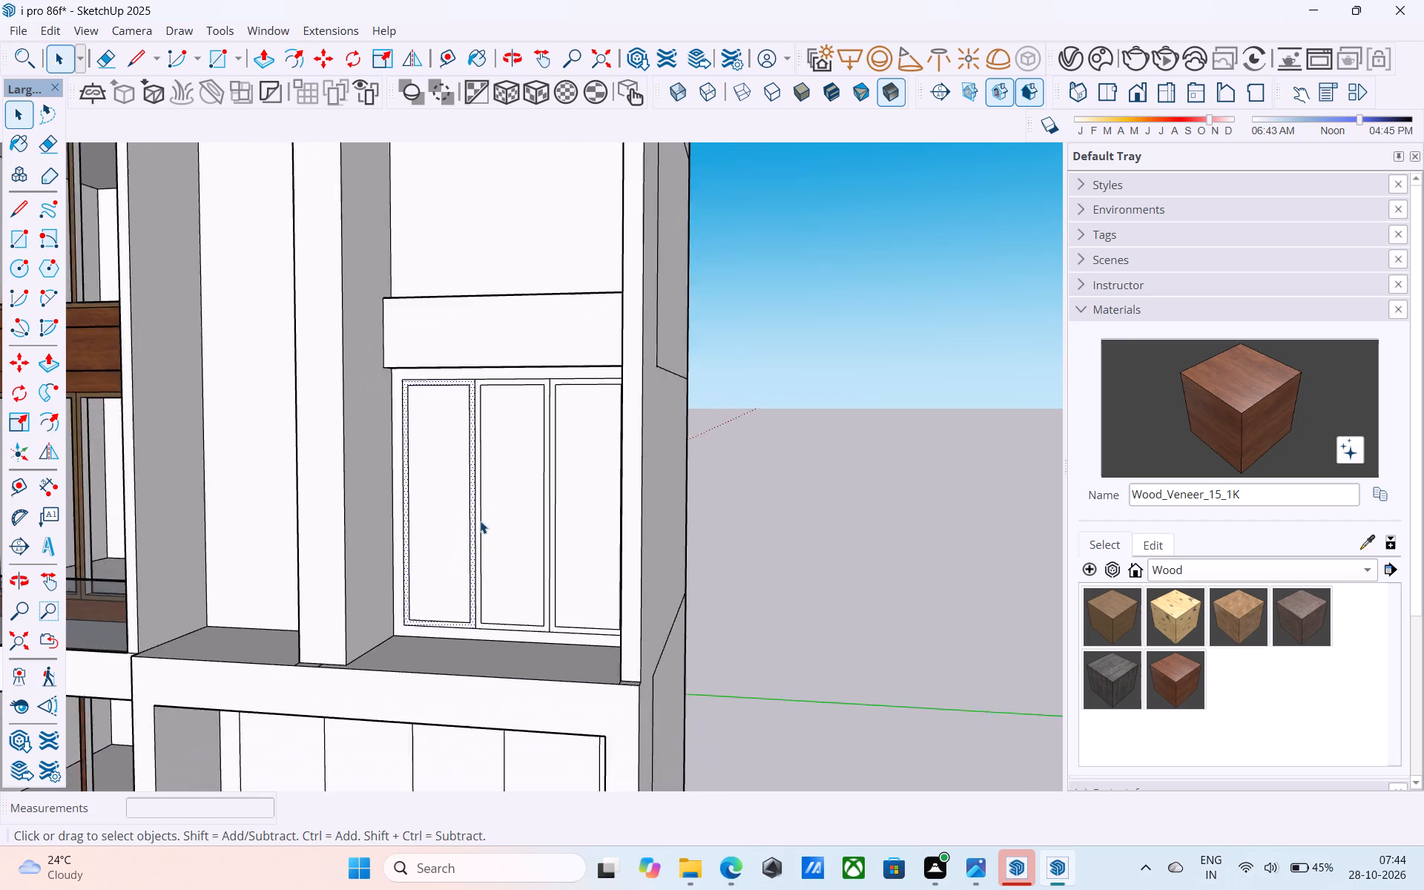
middle_click_drag(480, 521, 500, 500)
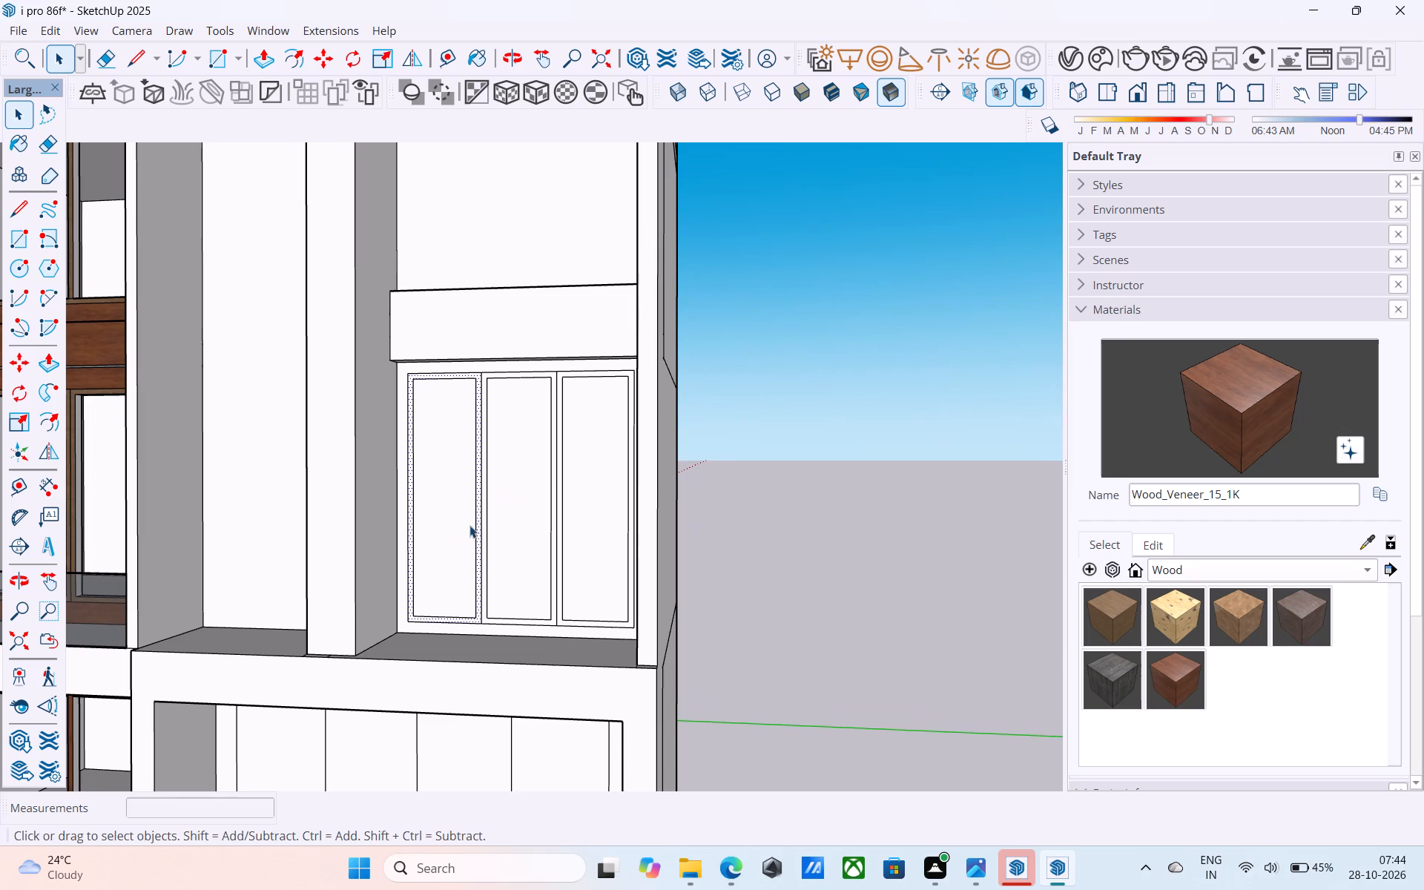
scroll(464, 528, "up", 3)
left_click(463, 533)
scroll(458, 535, "up", 4)
key("p")
left_click(458, 535)
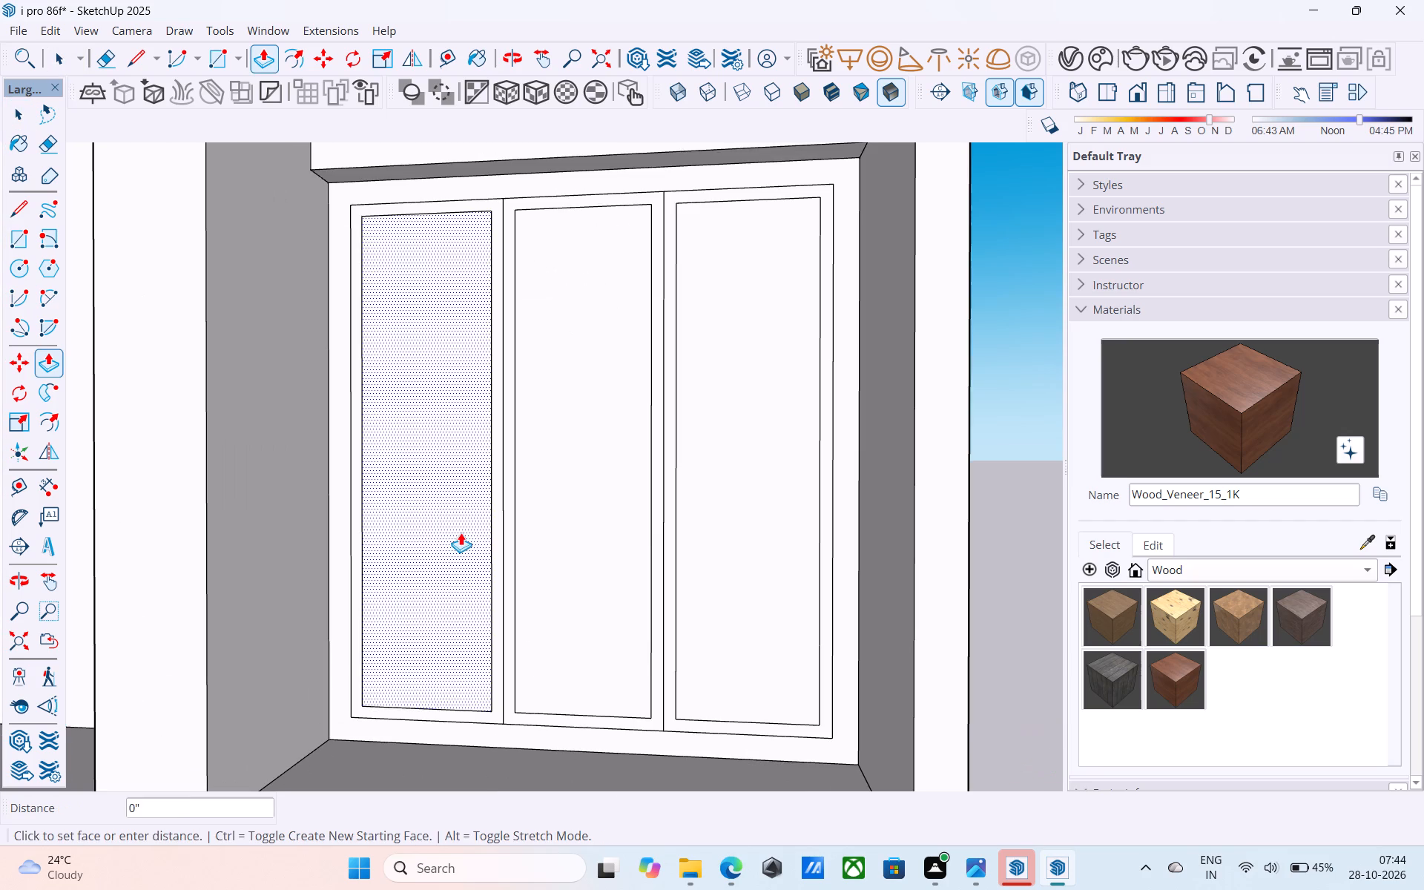
left_click(465, 516)
double_click(563, 513)
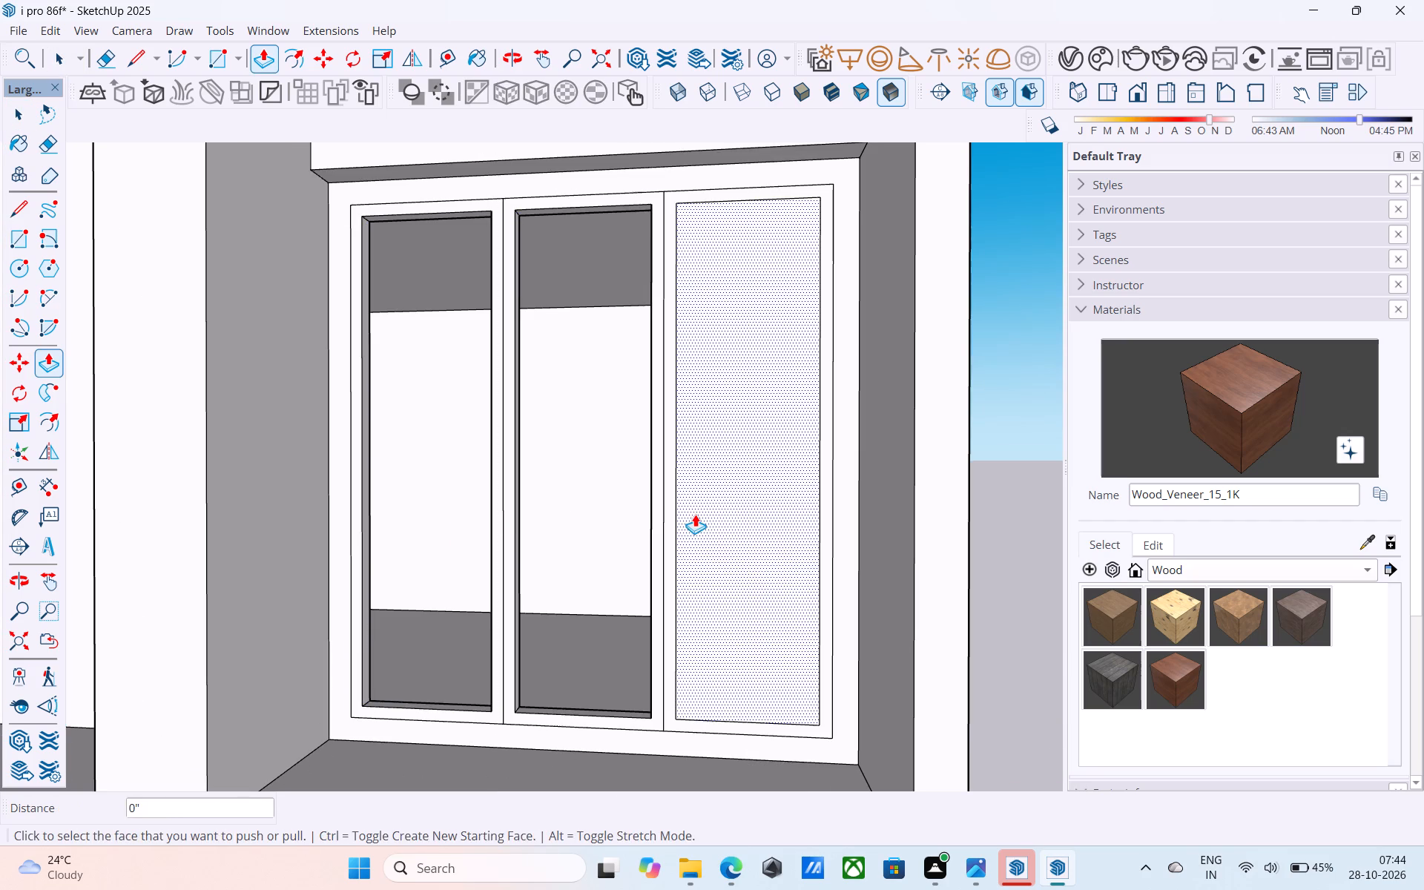
double_click(696, 514)
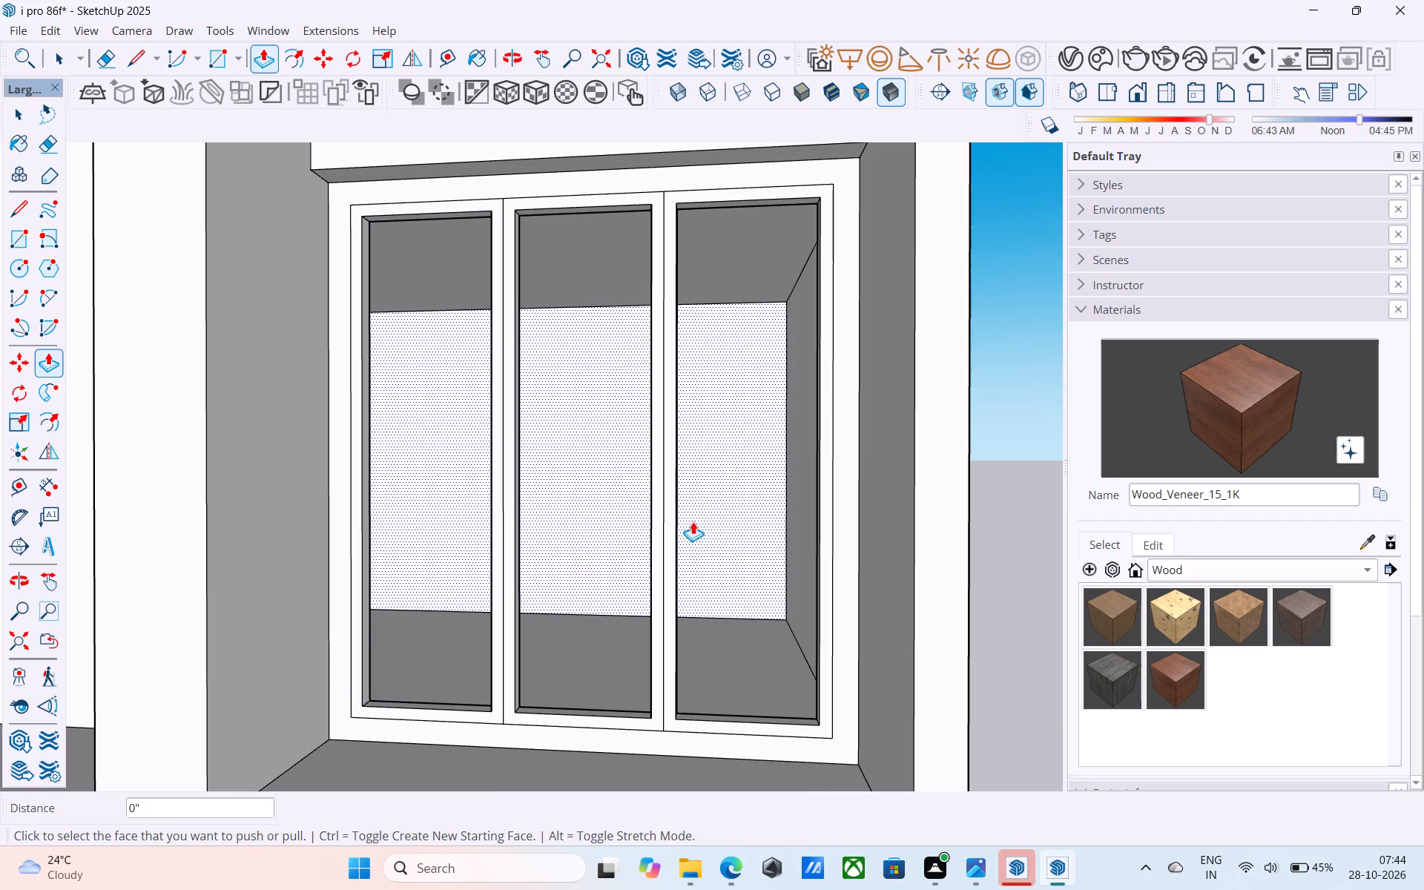
Paint the outer frame around the three-part window with the Wood_Veneer_15_1K material.
scroll(693, 521, "down", 4)
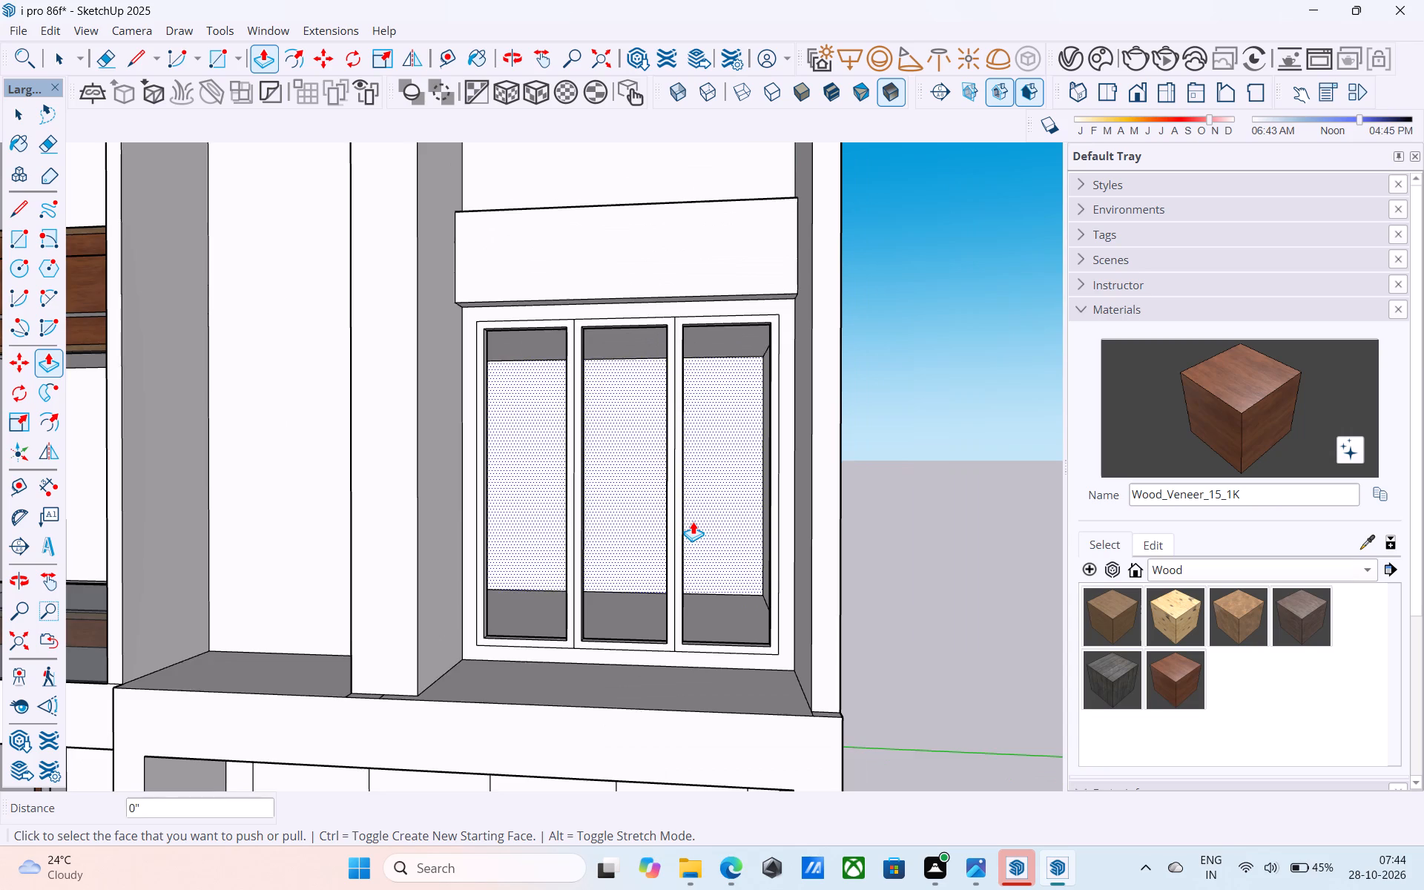
scroll(693, 521, "down", 2)
scroll(619, 571, "down", 4)
left_click(1262, 396)
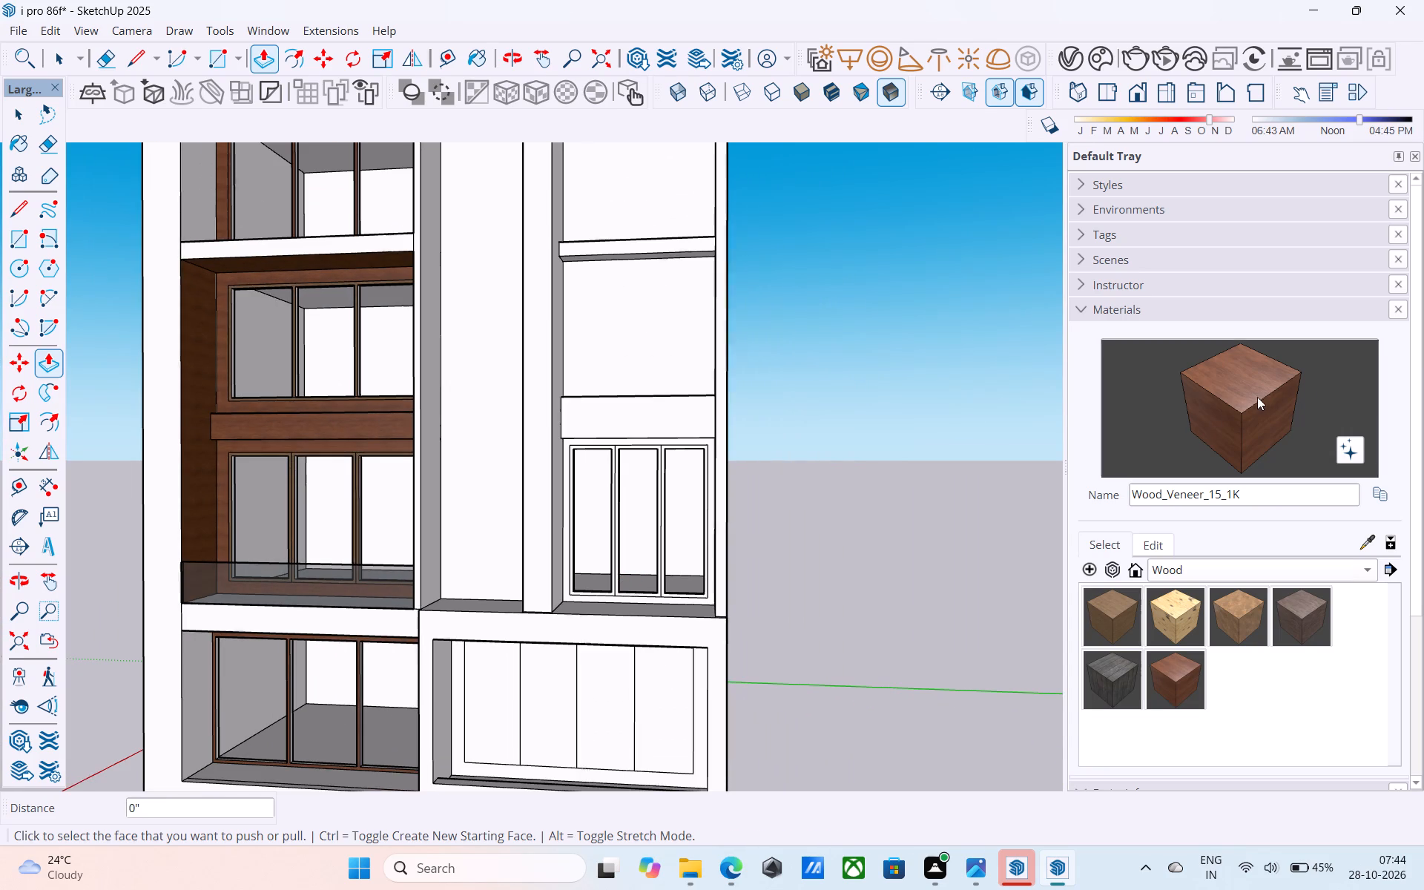
scroll(628, 445, "up", 16)
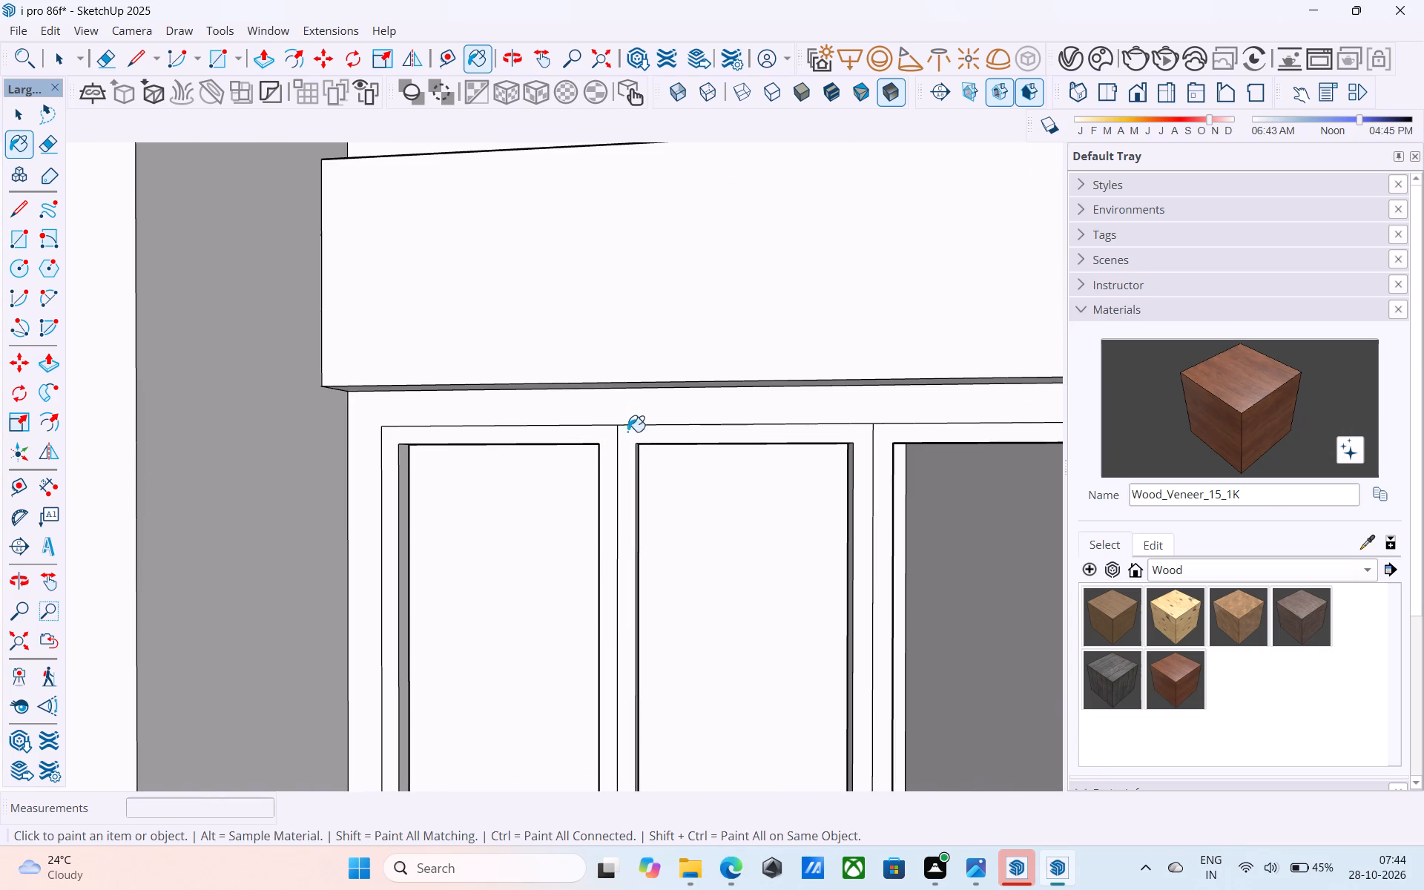
left_click(638, 420)
Paint the frames of the left, middle and right window panes with the Plywood_01_1K wood material.
left_click(1118, 614)
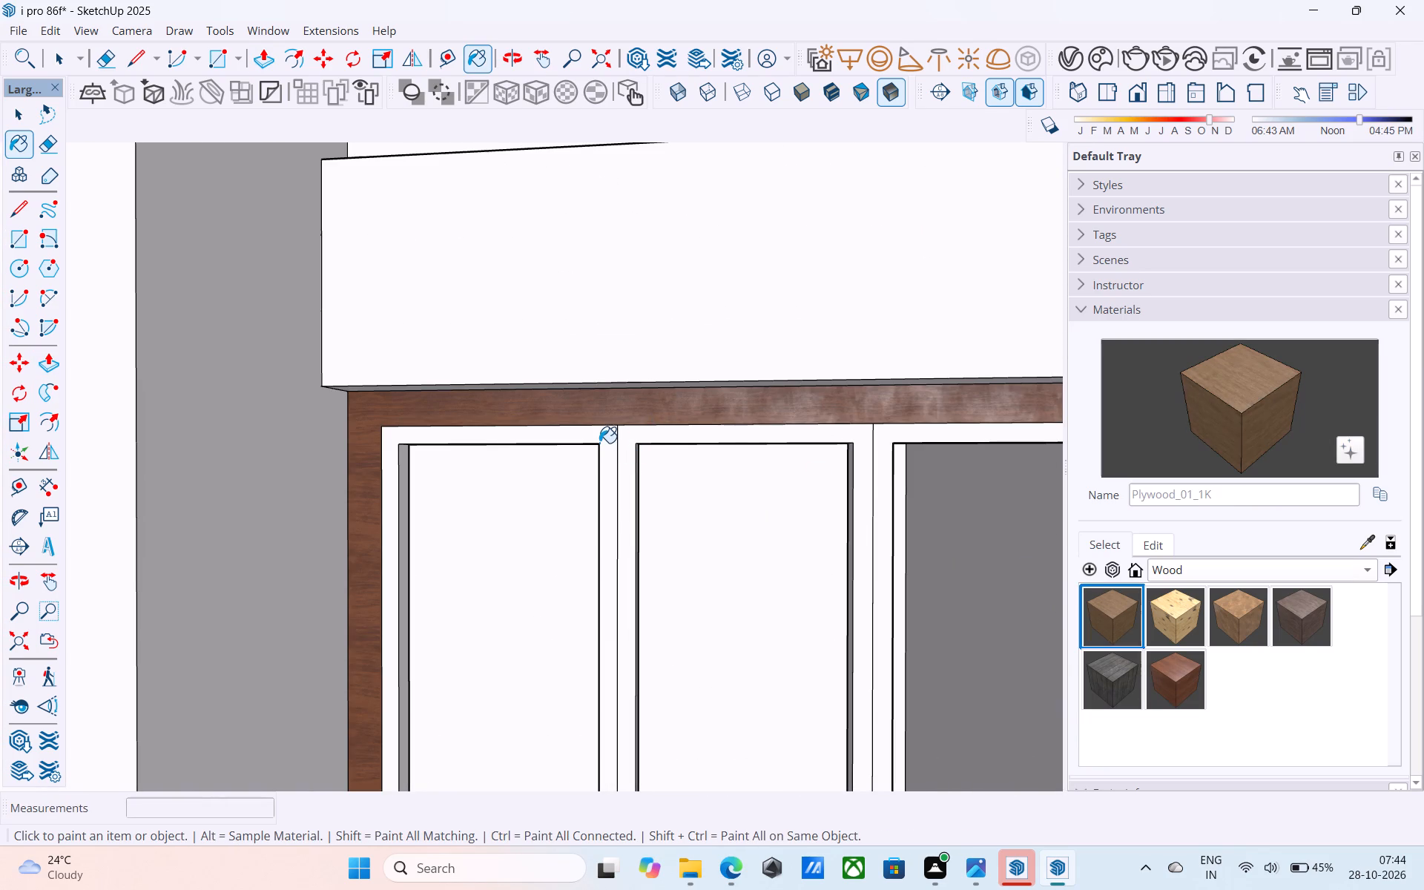
left_click(602, 438)
left_click(626, 433)
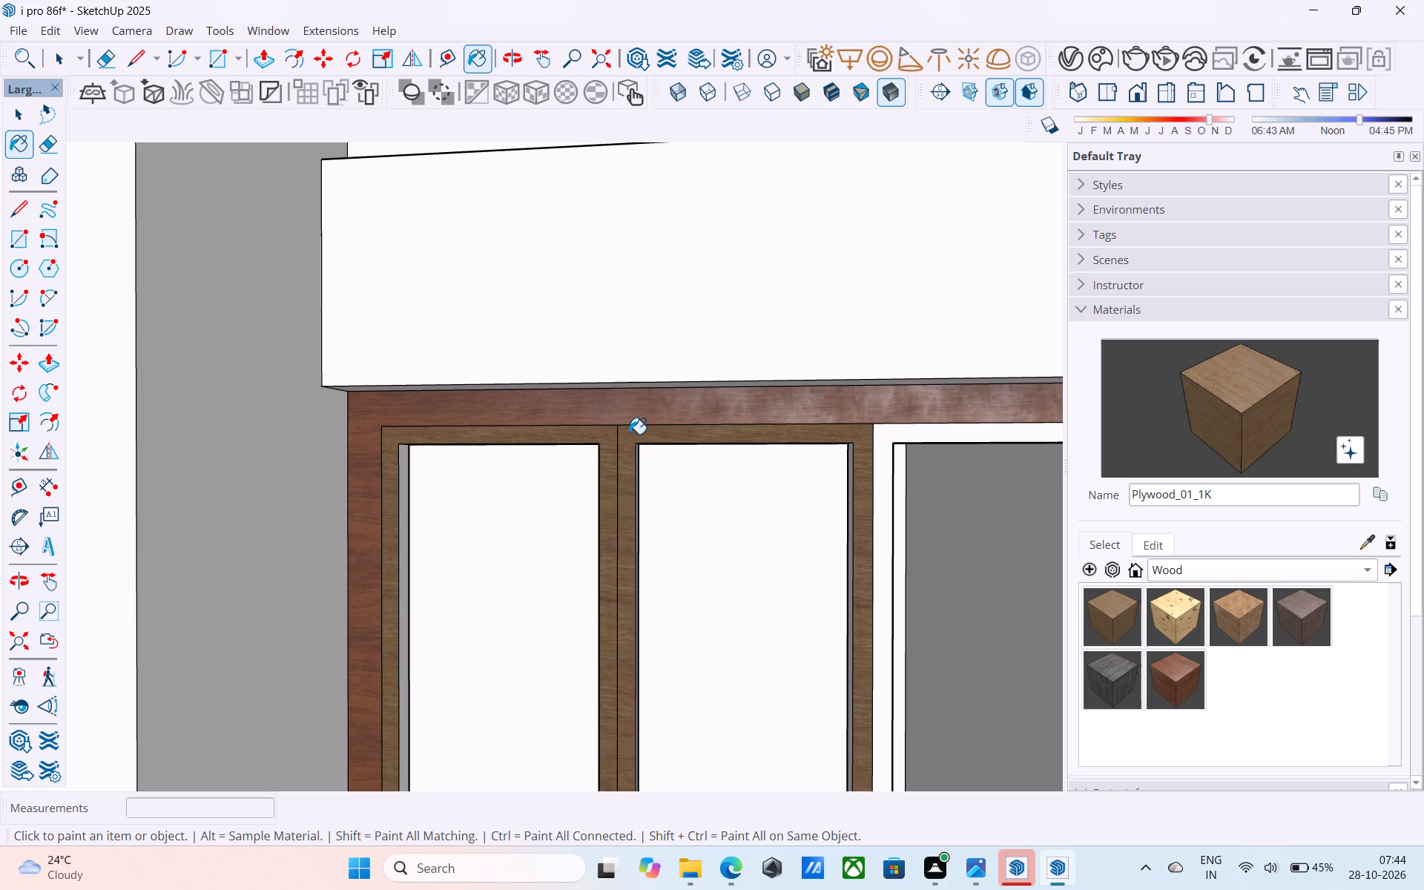
scroll(629, 434, "down", 2)
left_click(835, 441)
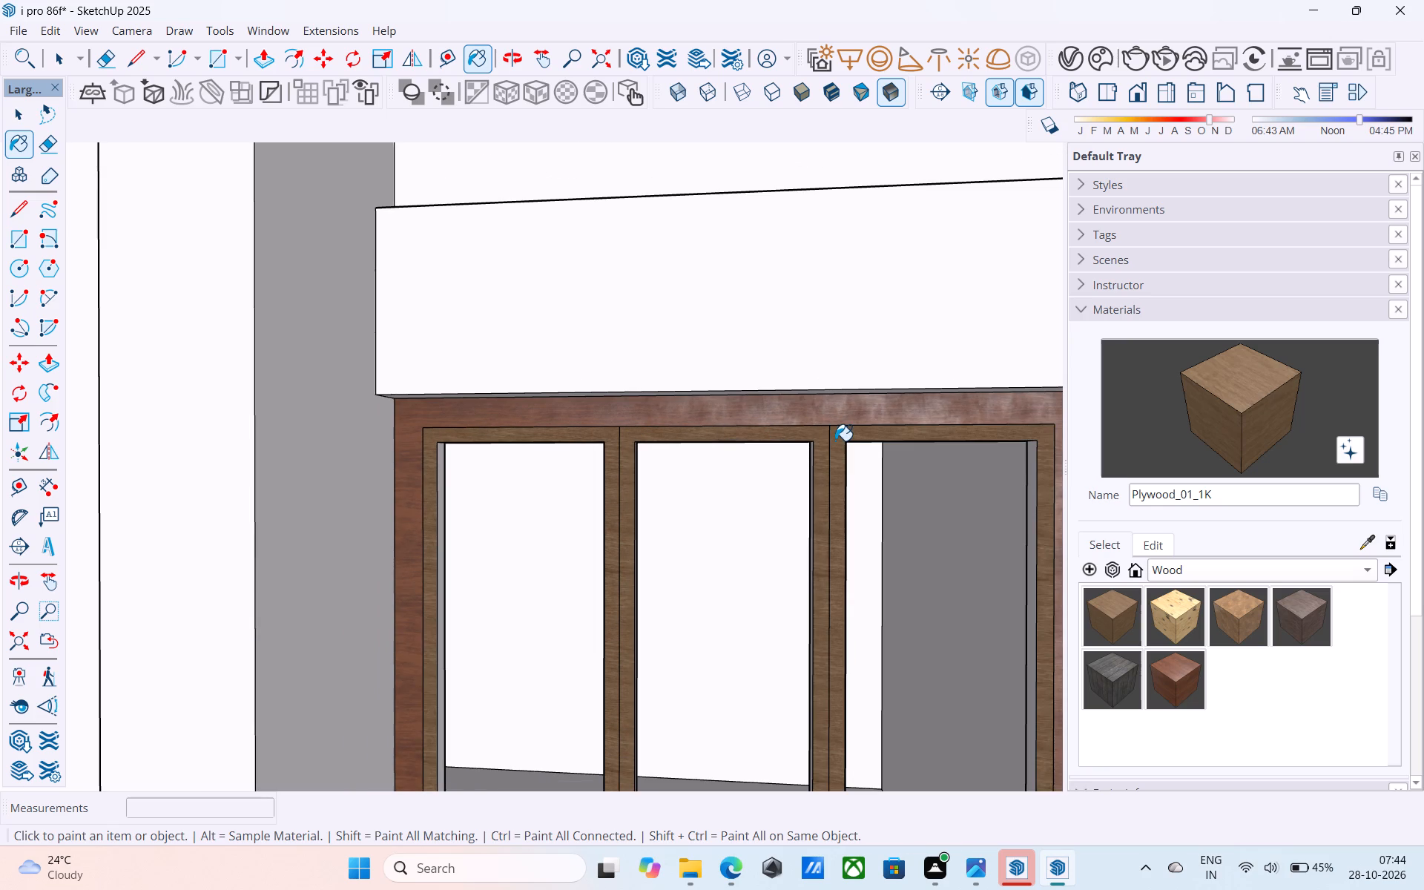
Examine the wood-finished three-pane window against the rest of the facade from several distances and angles.
scroll(803, 449, "down", 1)
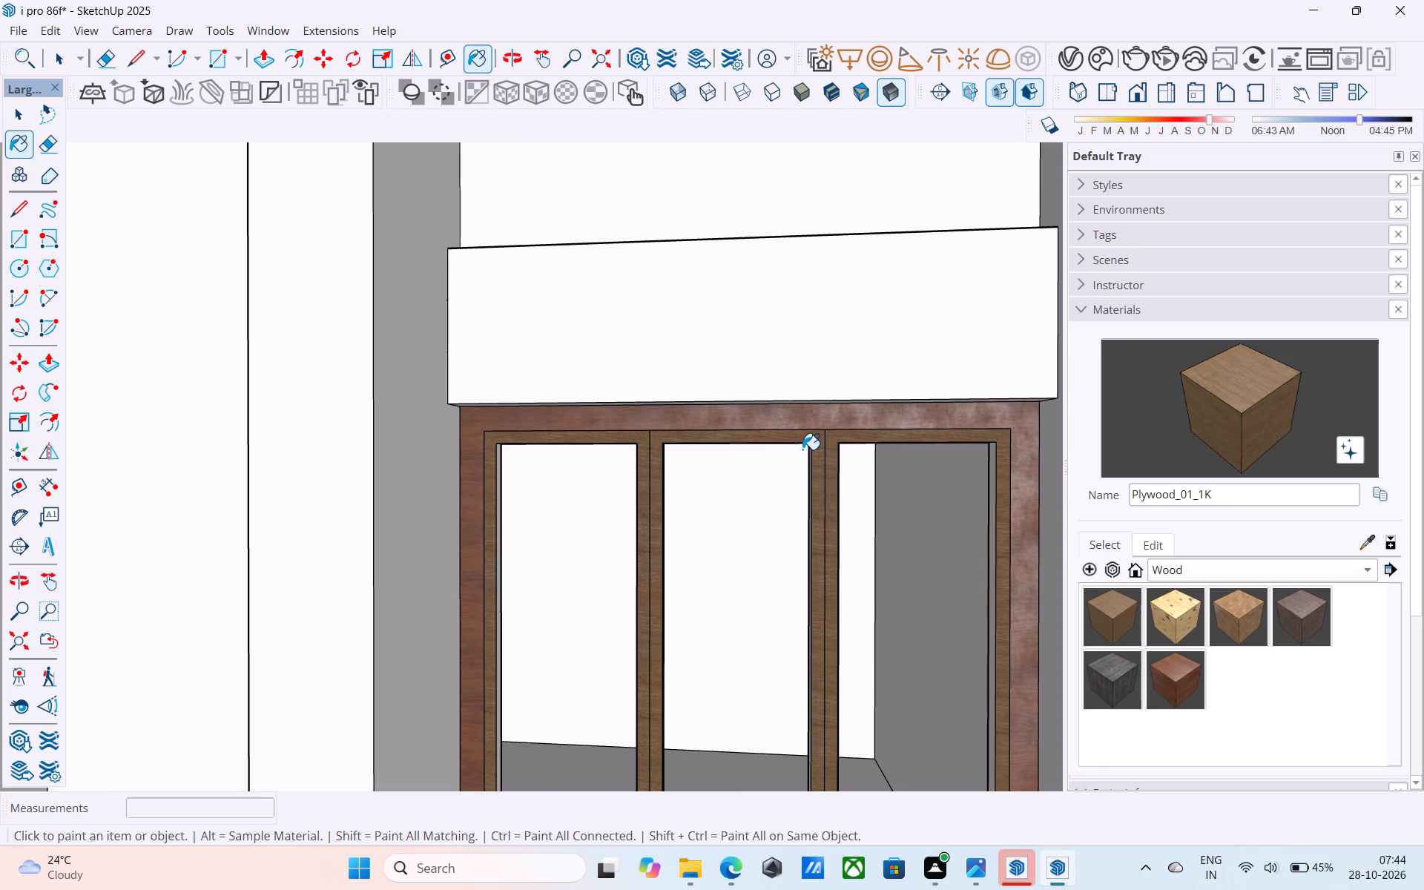
scroll(802, 449, "down", 1)
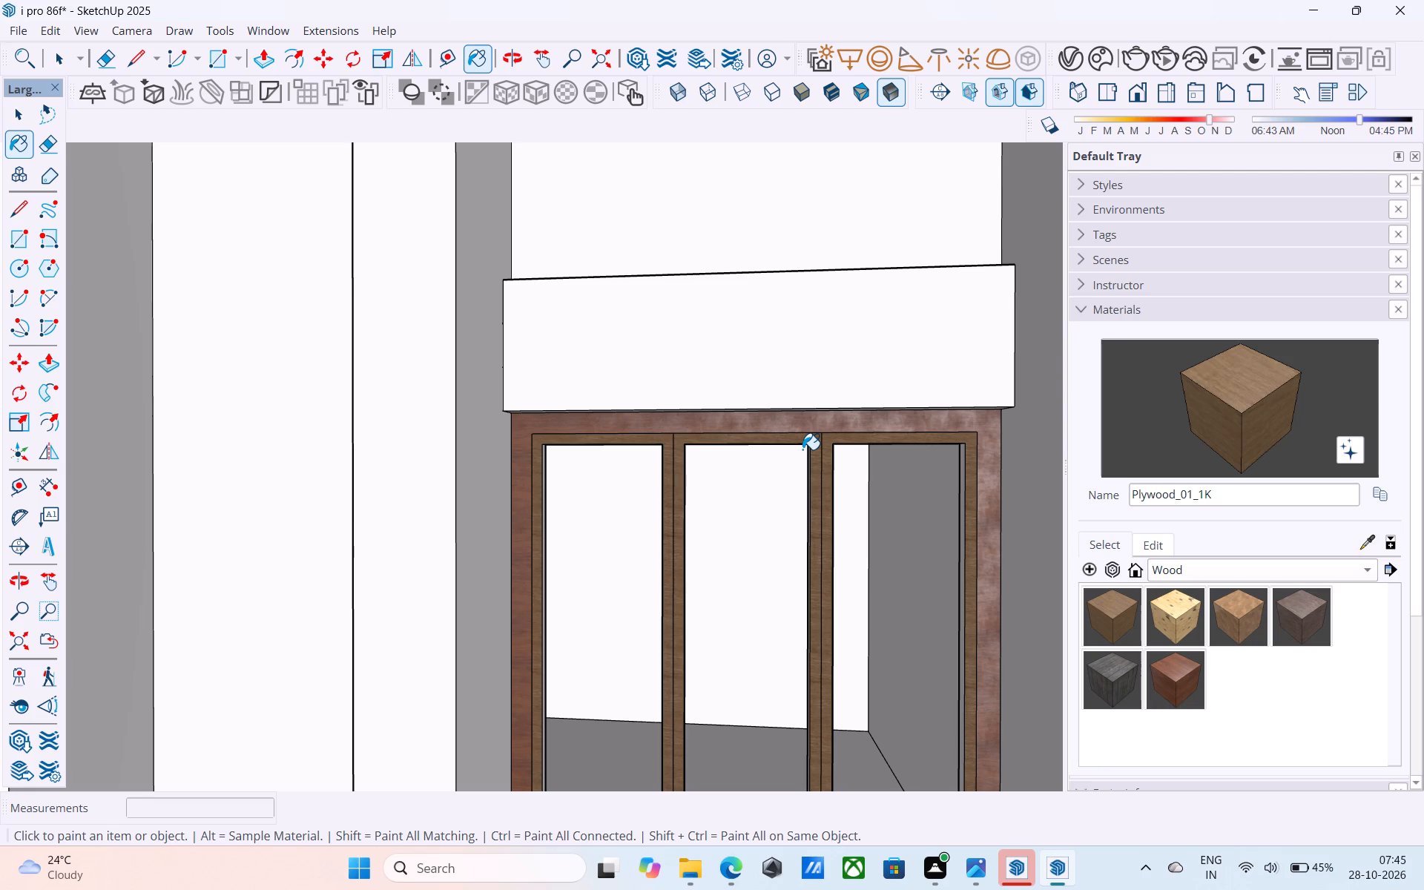
scroll(802, 449, "down", 3)
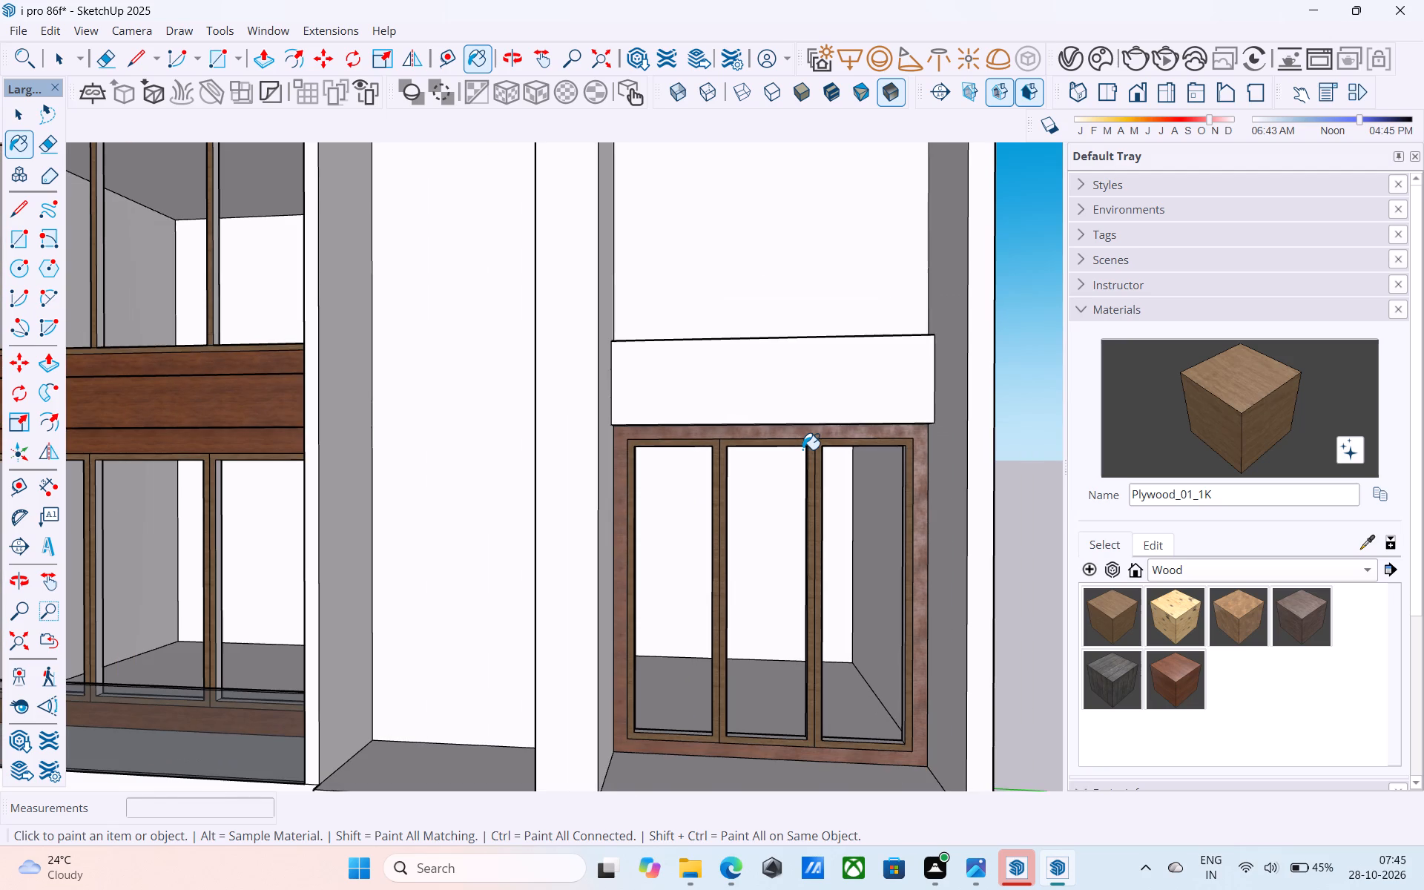
scroll(802, 449, "down", 1)
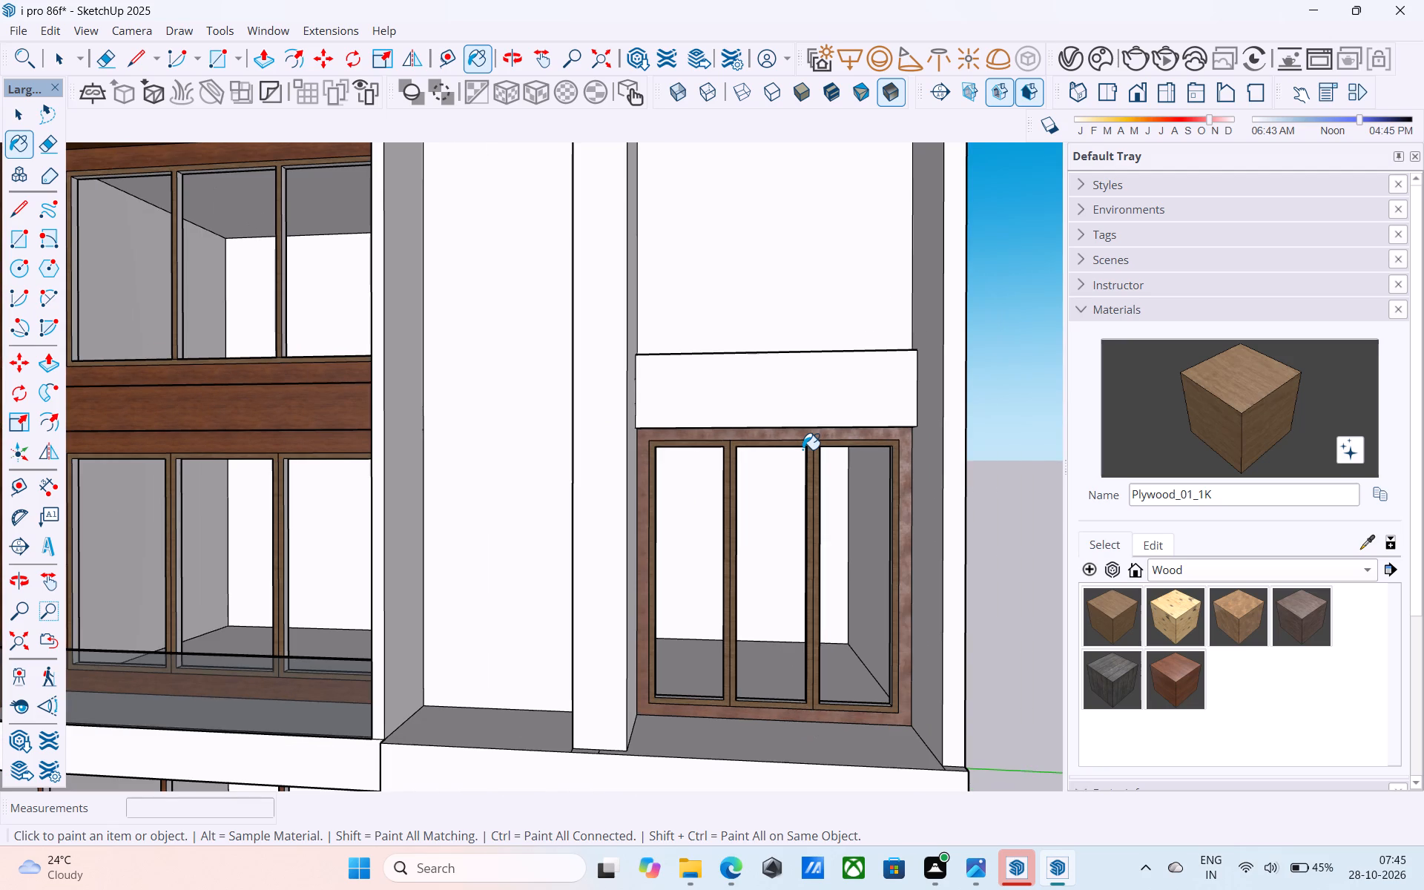
scroll(802, 449, "down", 1)
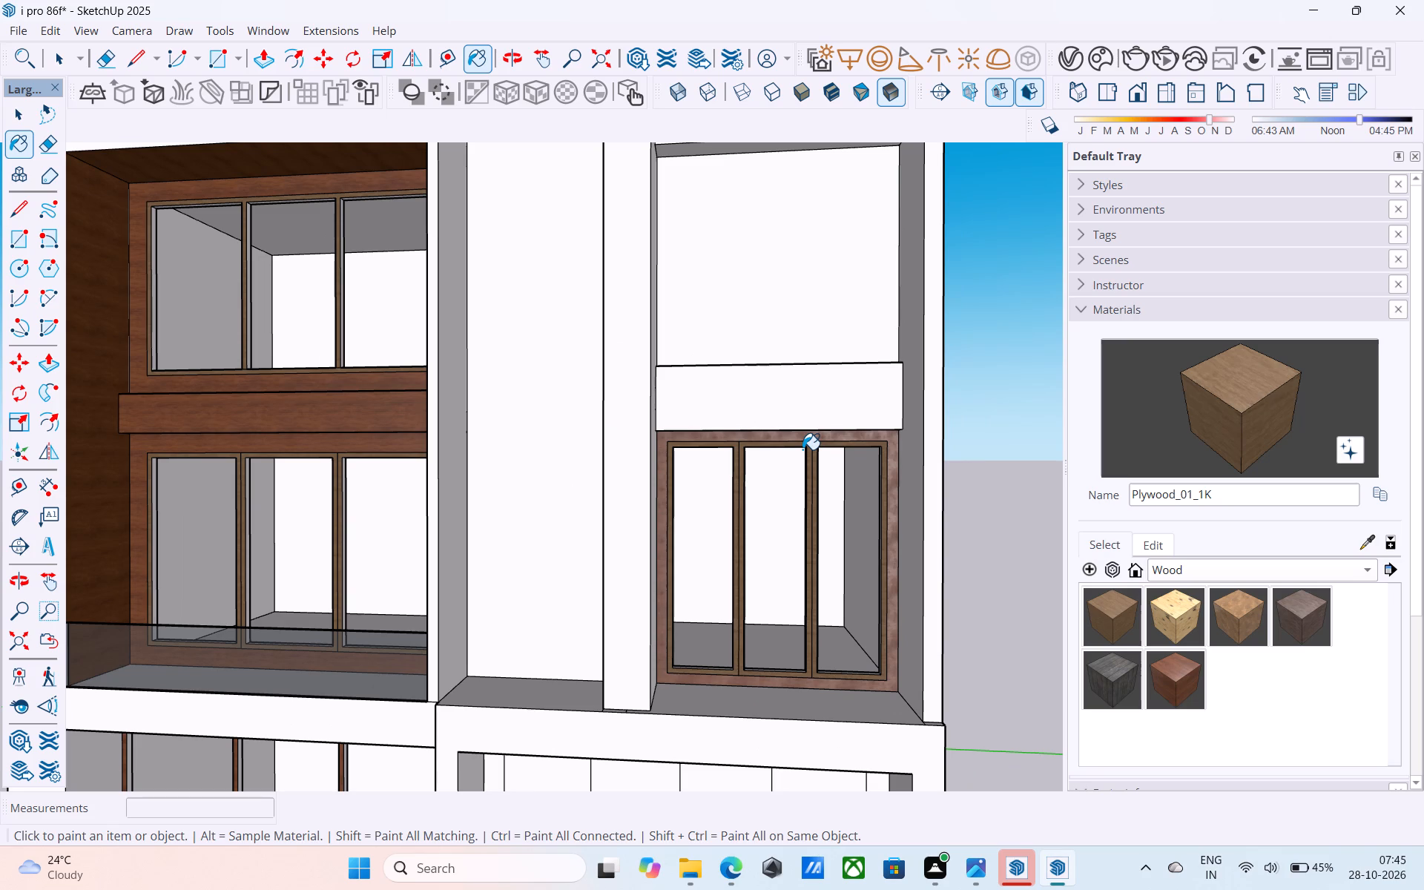
scroll(802, 449, "down", 1)
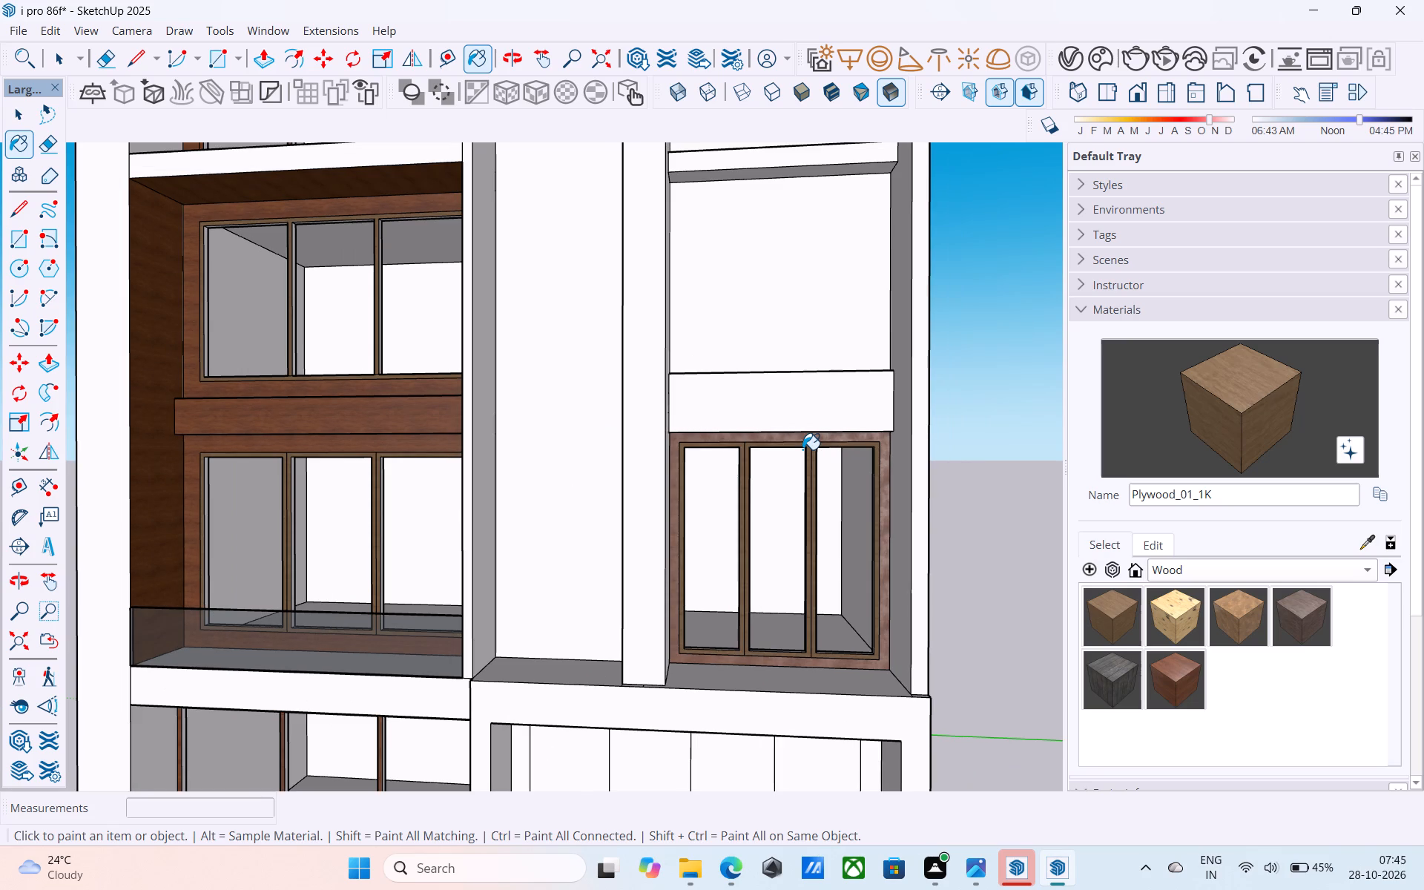
scroll(909, 439, "up", 1)
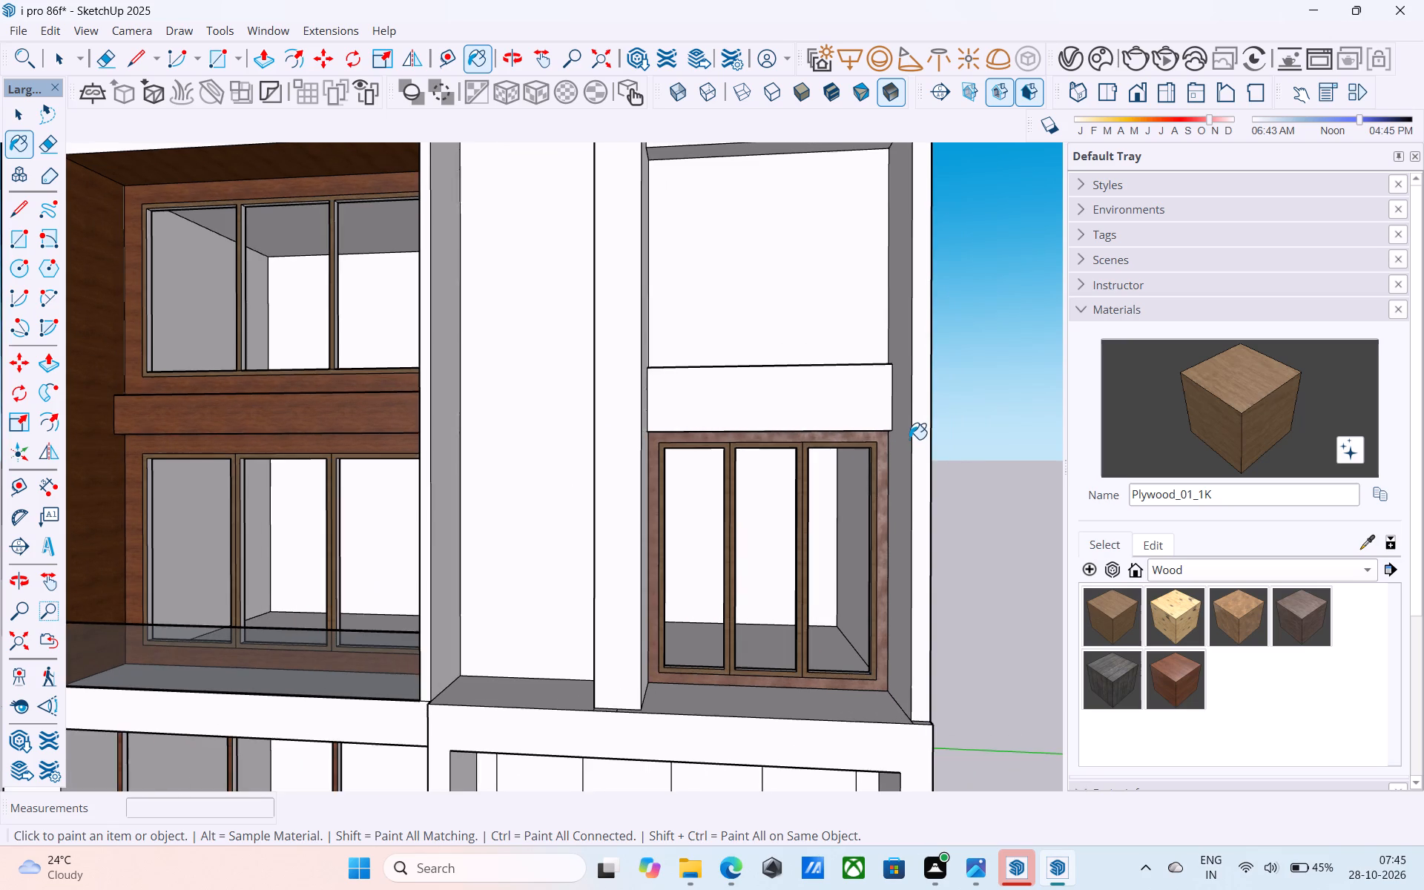
scroll(909, 438, "up", 3)
scroll(909, 438, "down", 5)
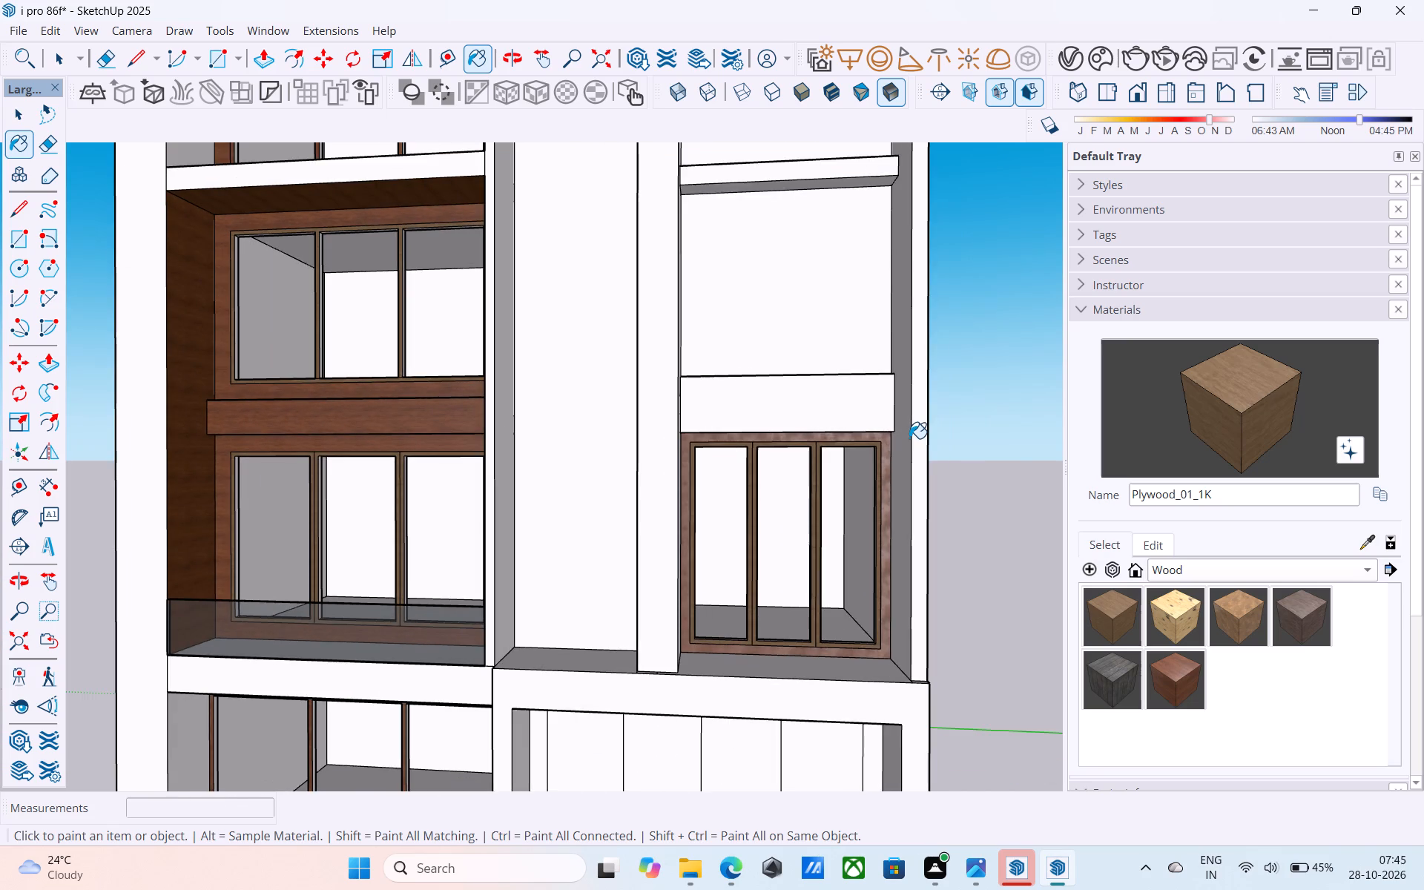
scroll(909, 438, "down", 8)
middle_click_drag(868, 454, 935, 453)
middle_click_drag(917, 455, 794, 473)
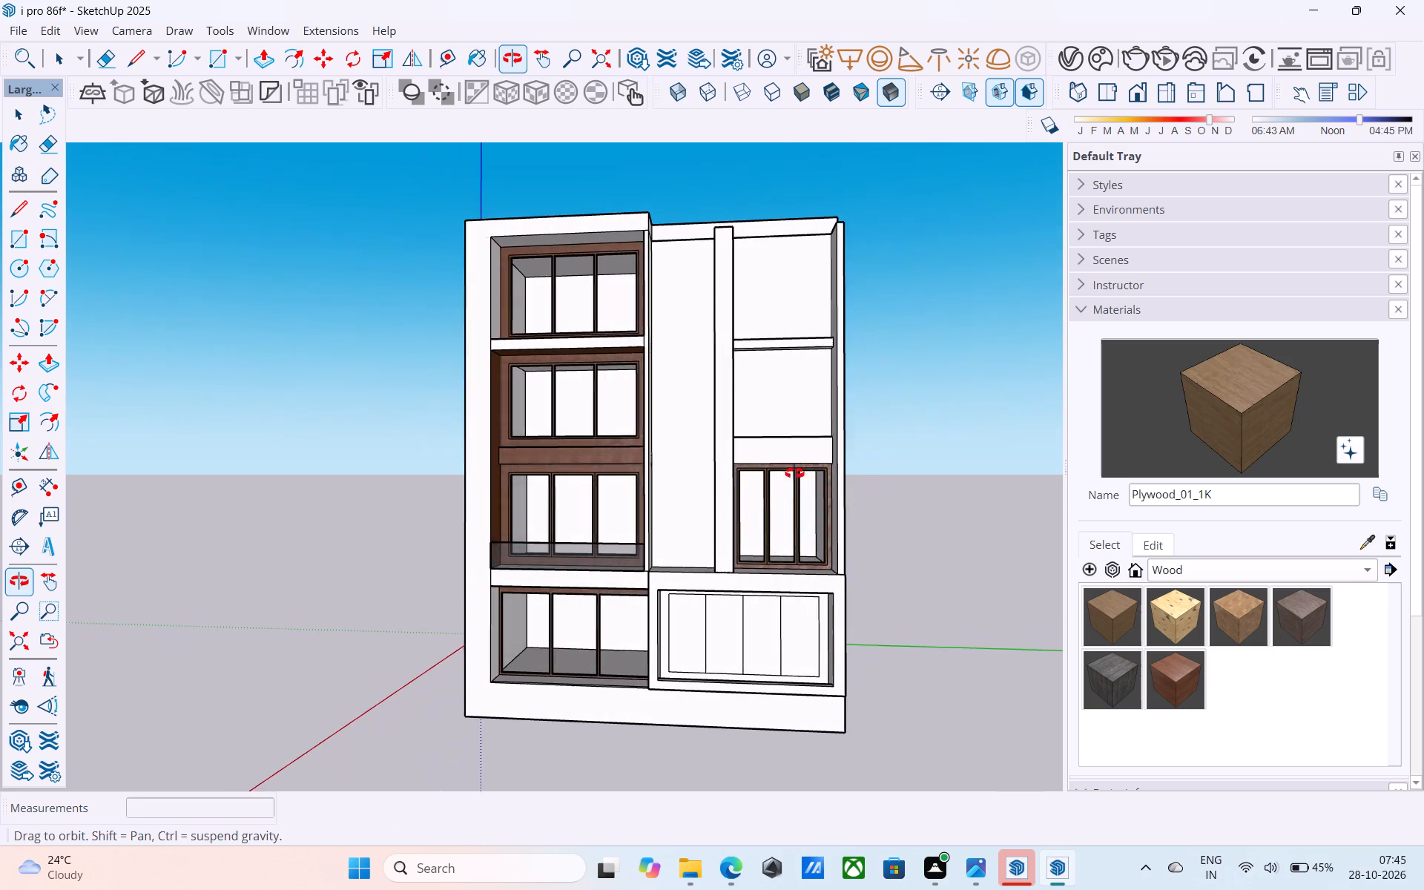
middle_click_drag(794, 473, 788, 472)
scroll(734, 467, "up", 5)
middle_click_drag(736, 464, 741, 467, "shift")
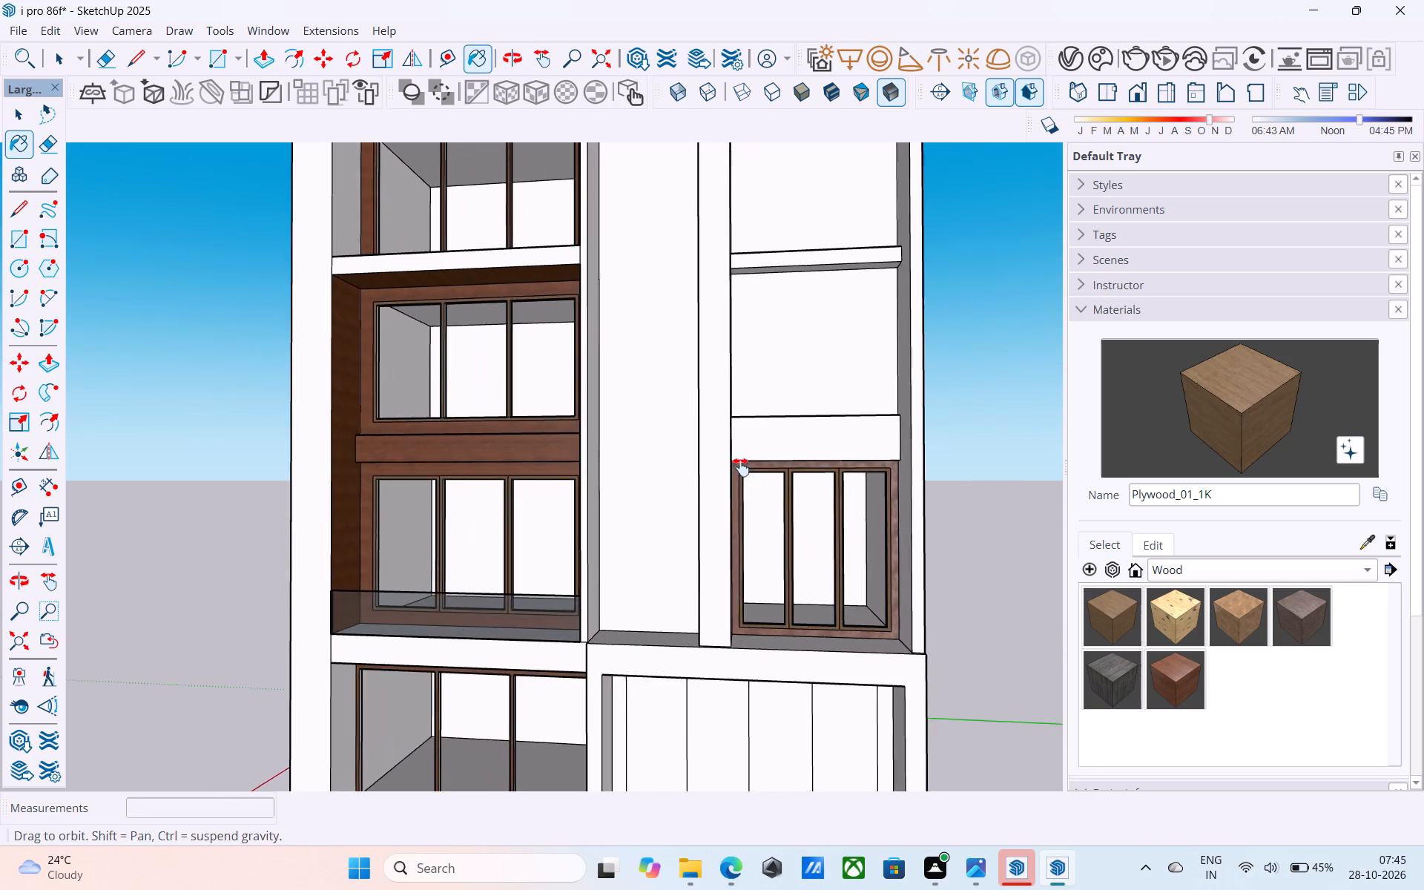
middle_click_drag(741, 467, 746, 475, "shift")
scroll(747, 475, "up", 3)
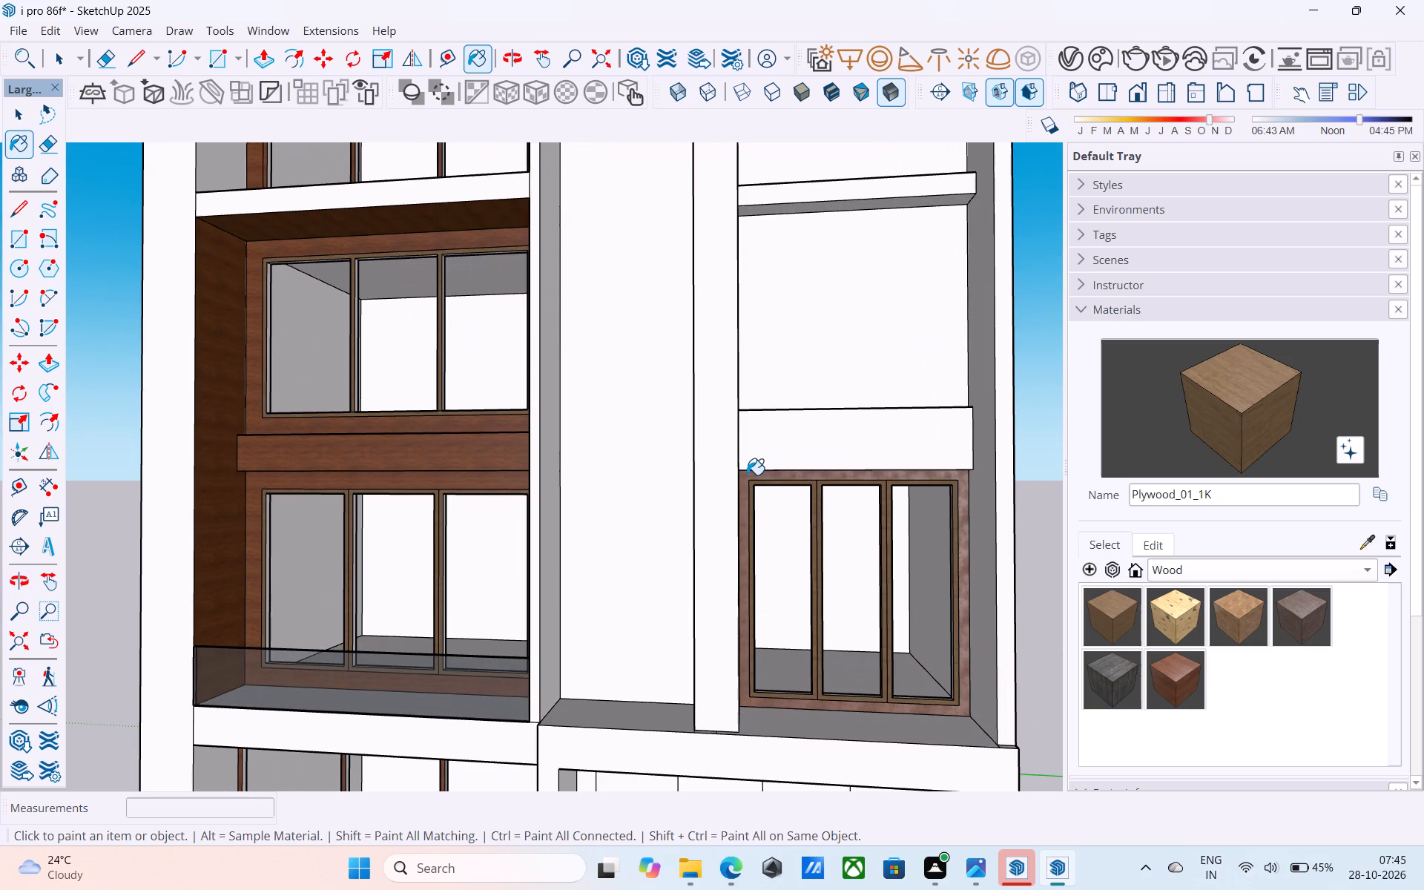
scroll(747, 475, "down", 4)
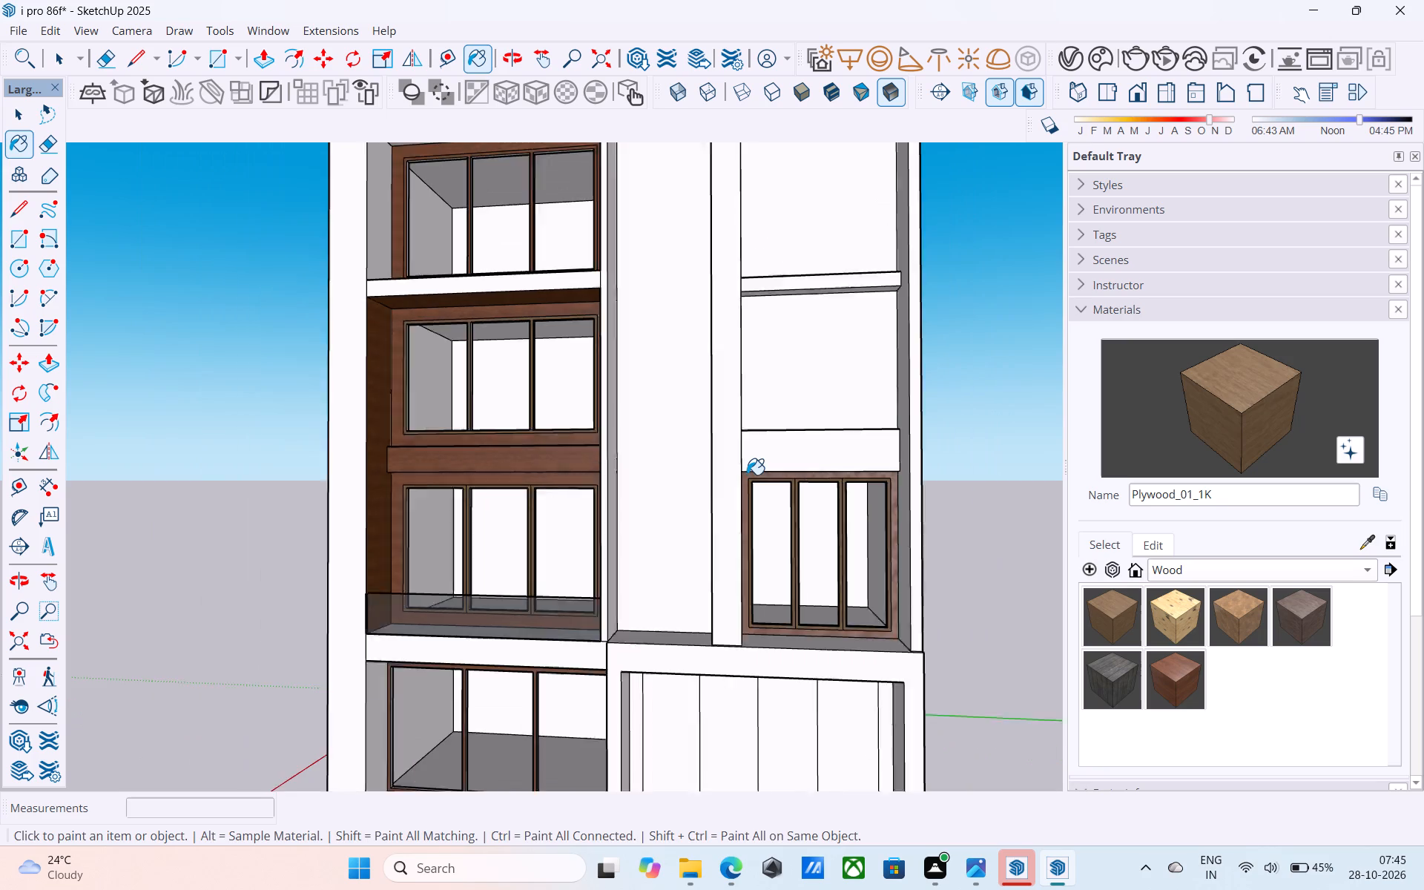
scroll(747, 475, "down", 1)
middle_click_drag(747, 475, 762, 416)
middle_click_drag(774, 422, 743, 428, "shift")
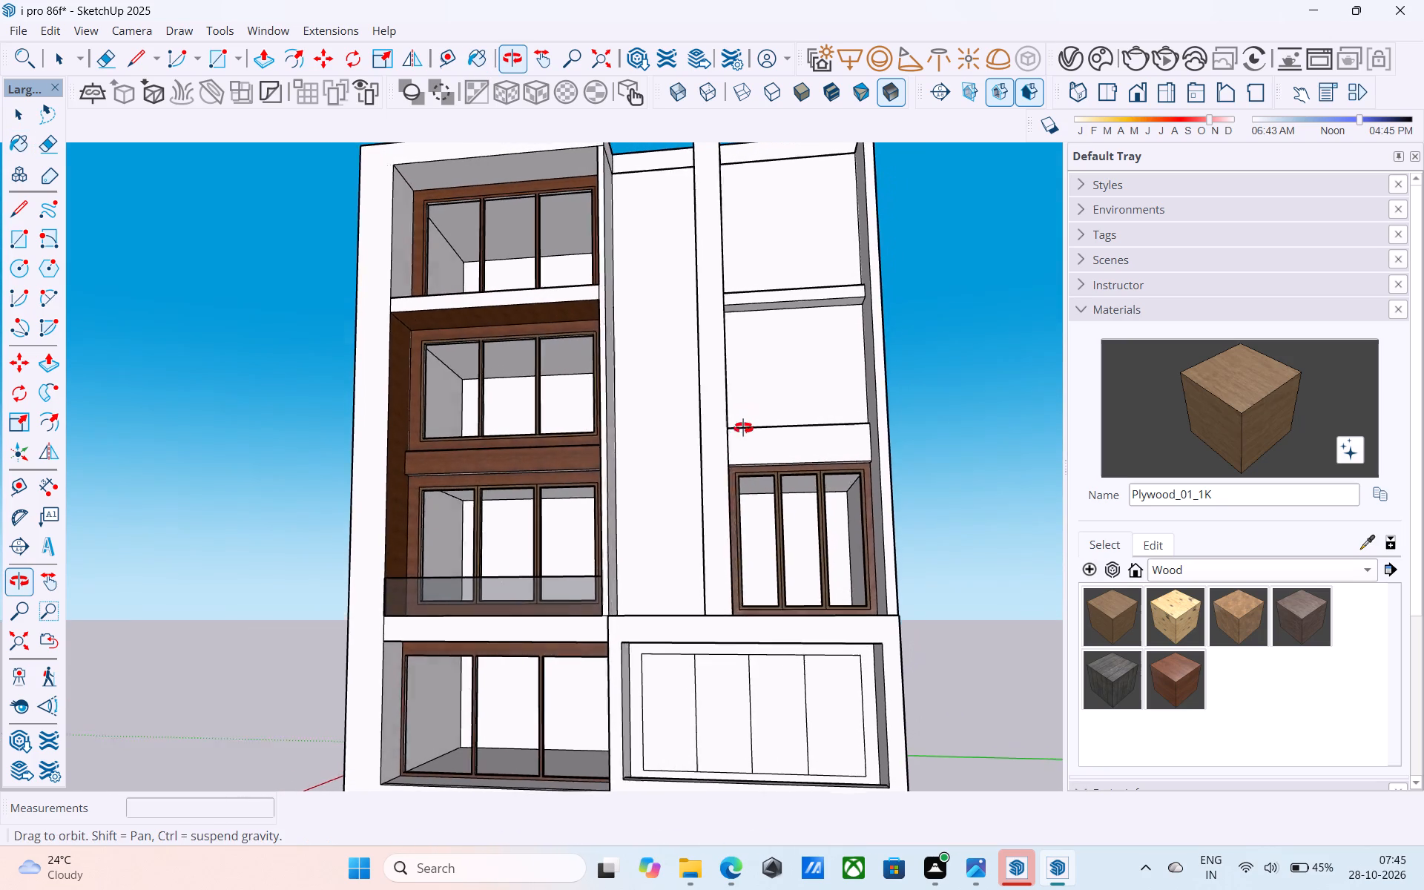
middle_click_drag(743, 428, 665, 434, "shift")
middle_click_drag(685, 447, 705, 438, "shift")
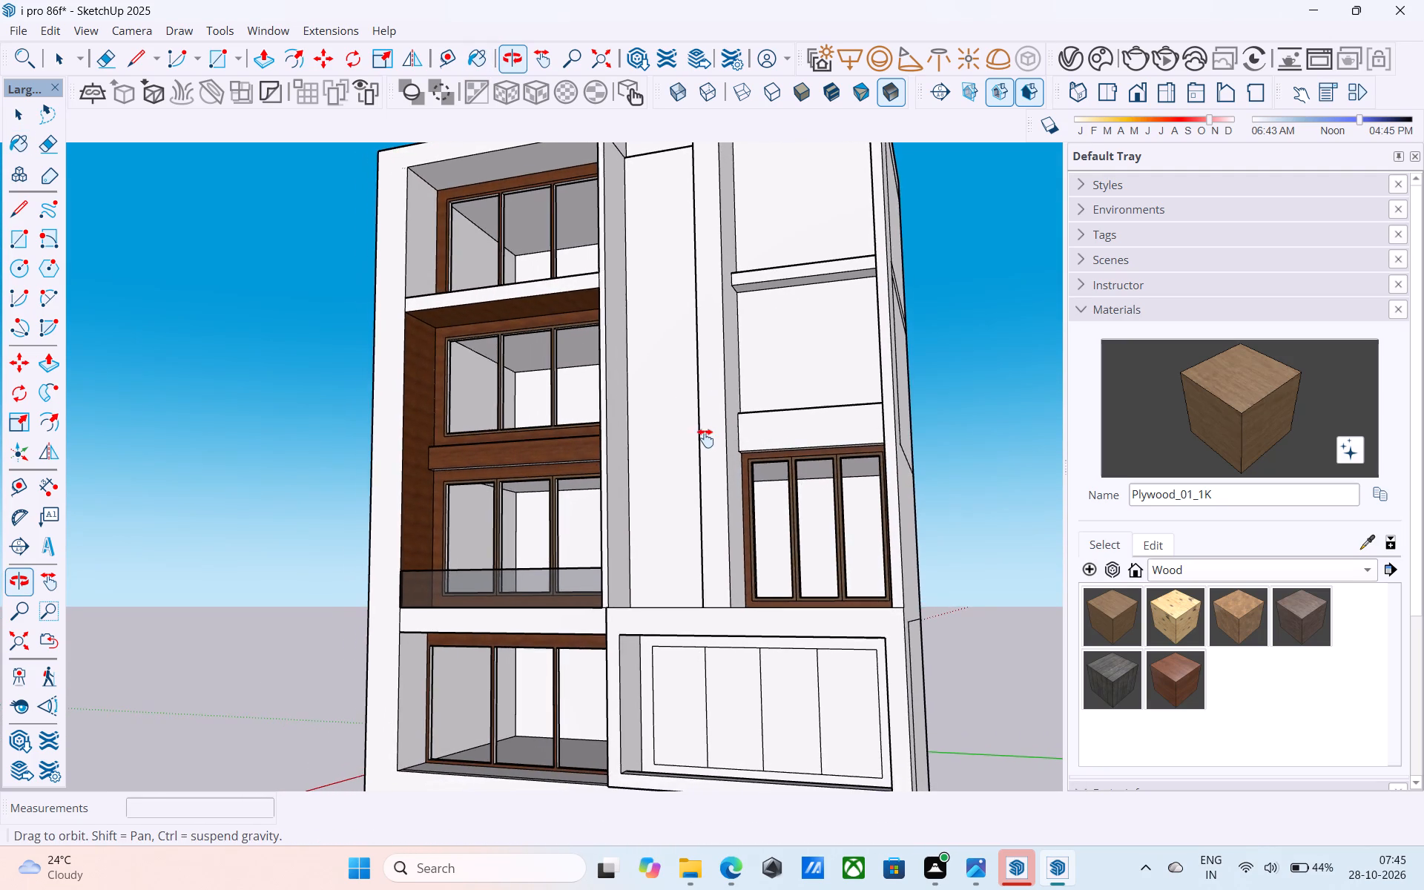
middle_click_drag(705, 438, 642, 472, "shift")
Save the model.
key("space")
scroll(737, 445, "up", 4)
key("ctrl+s")
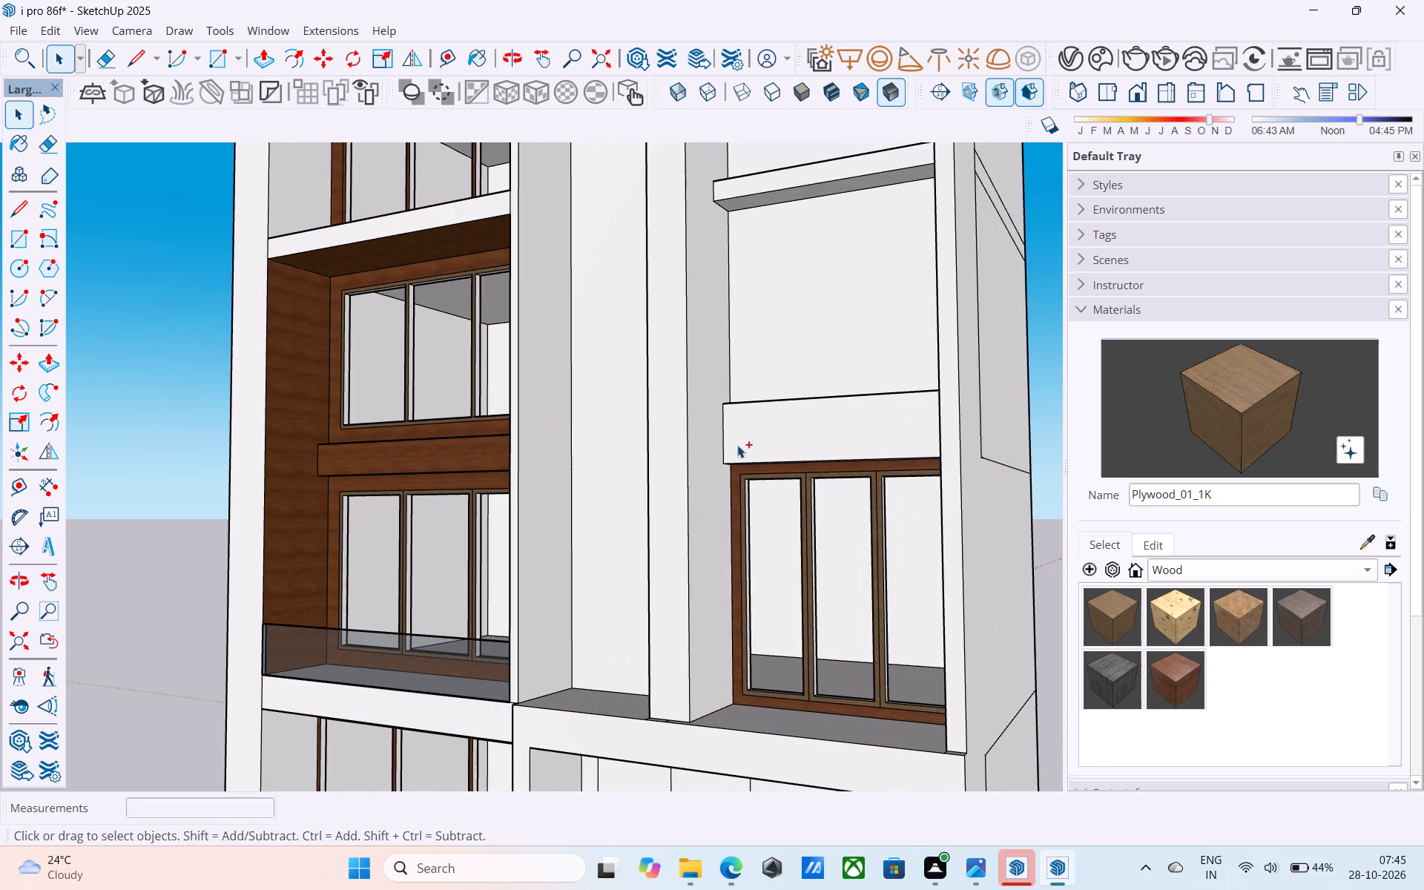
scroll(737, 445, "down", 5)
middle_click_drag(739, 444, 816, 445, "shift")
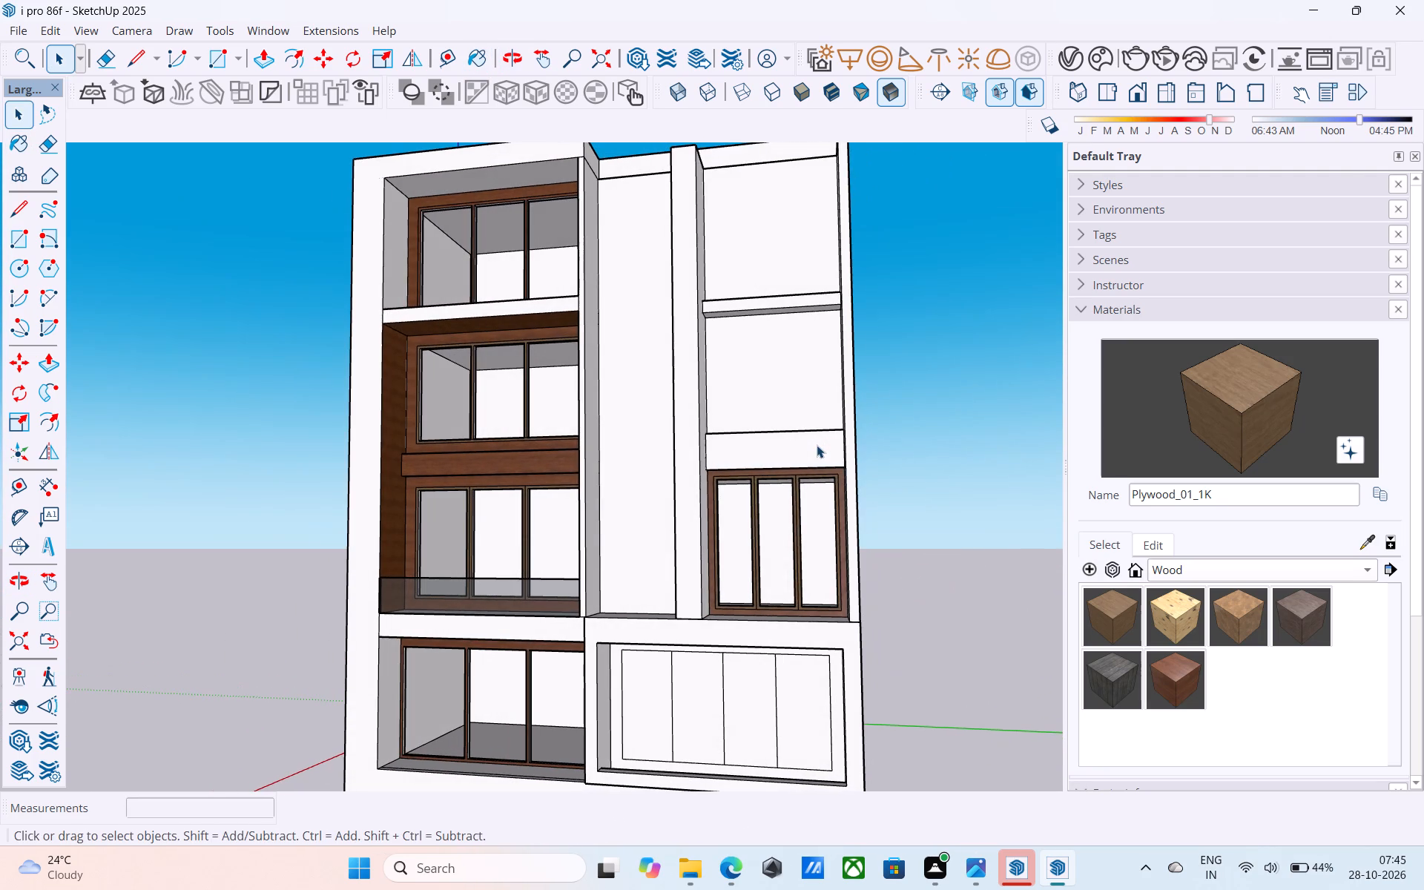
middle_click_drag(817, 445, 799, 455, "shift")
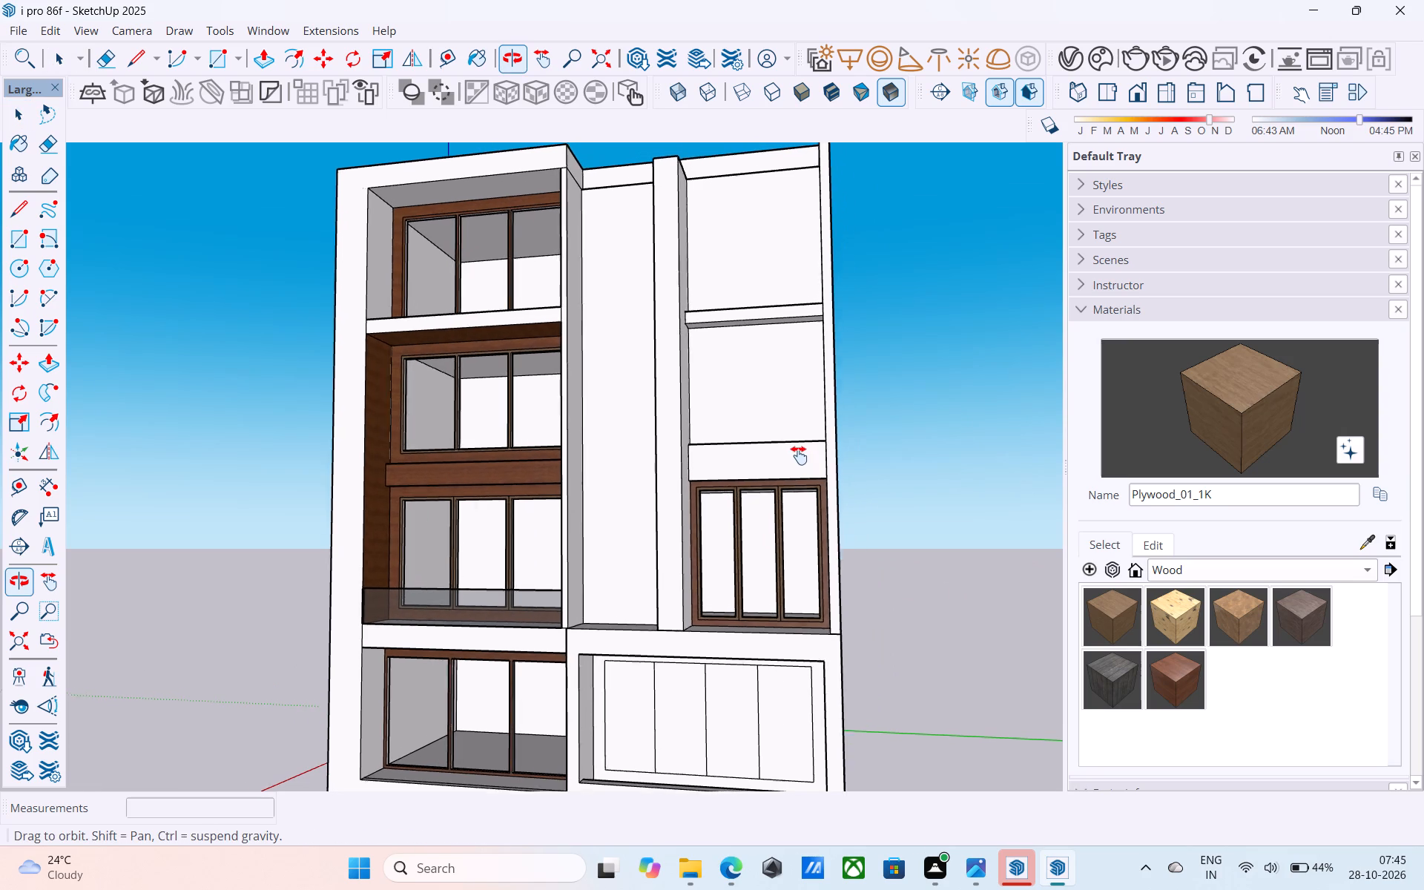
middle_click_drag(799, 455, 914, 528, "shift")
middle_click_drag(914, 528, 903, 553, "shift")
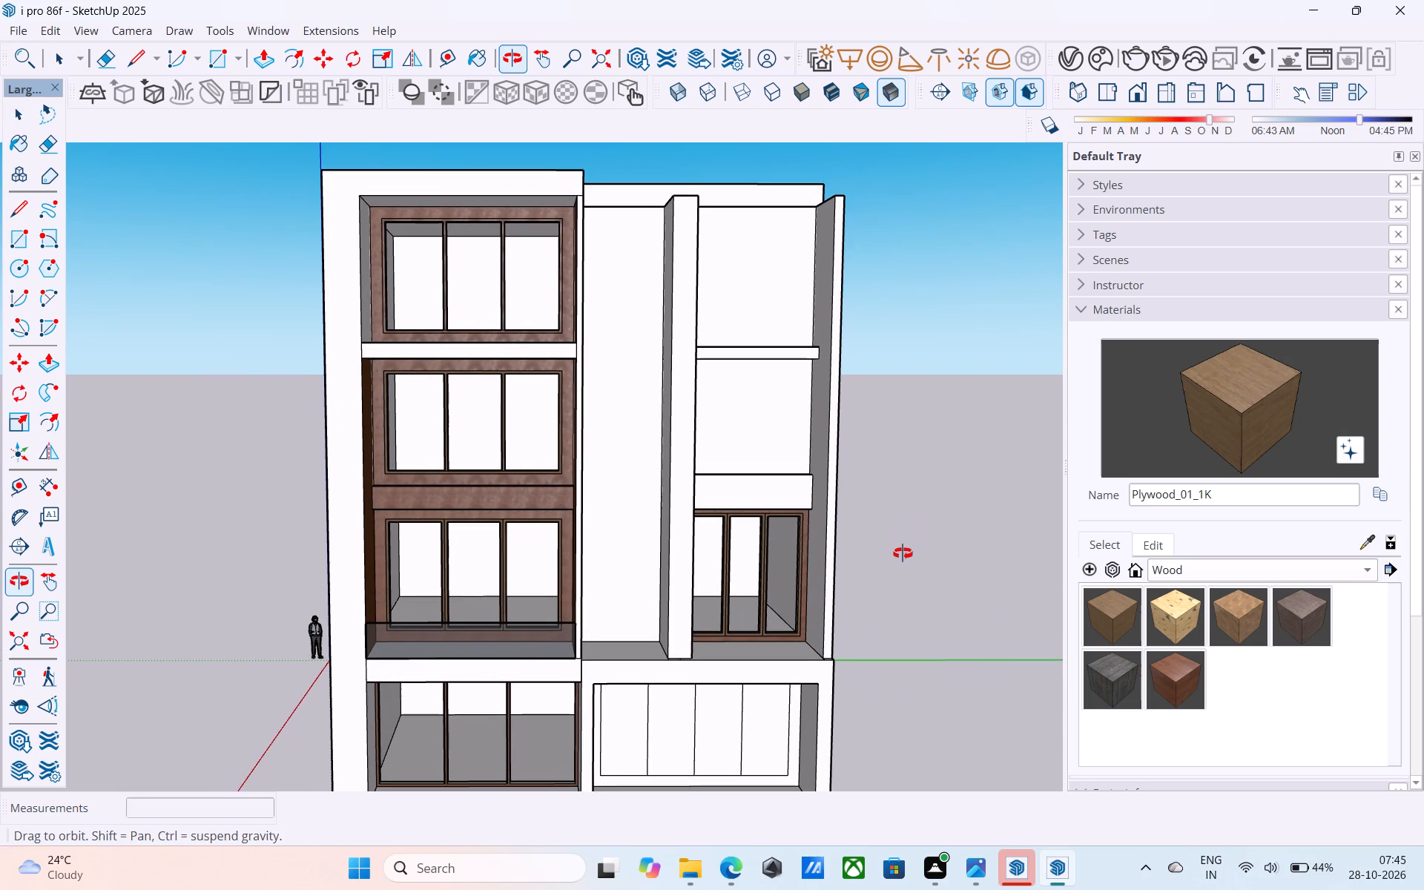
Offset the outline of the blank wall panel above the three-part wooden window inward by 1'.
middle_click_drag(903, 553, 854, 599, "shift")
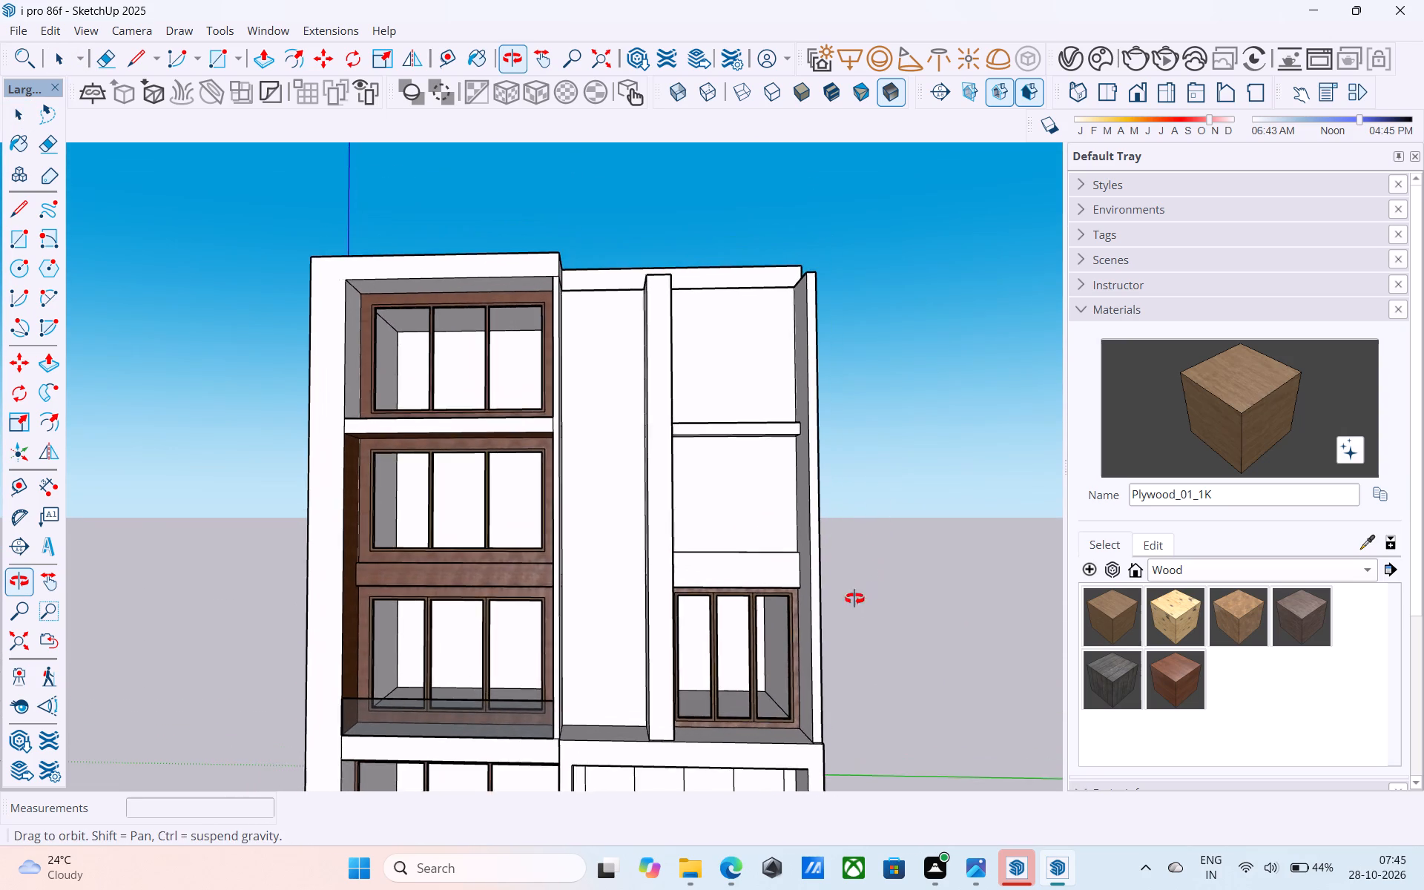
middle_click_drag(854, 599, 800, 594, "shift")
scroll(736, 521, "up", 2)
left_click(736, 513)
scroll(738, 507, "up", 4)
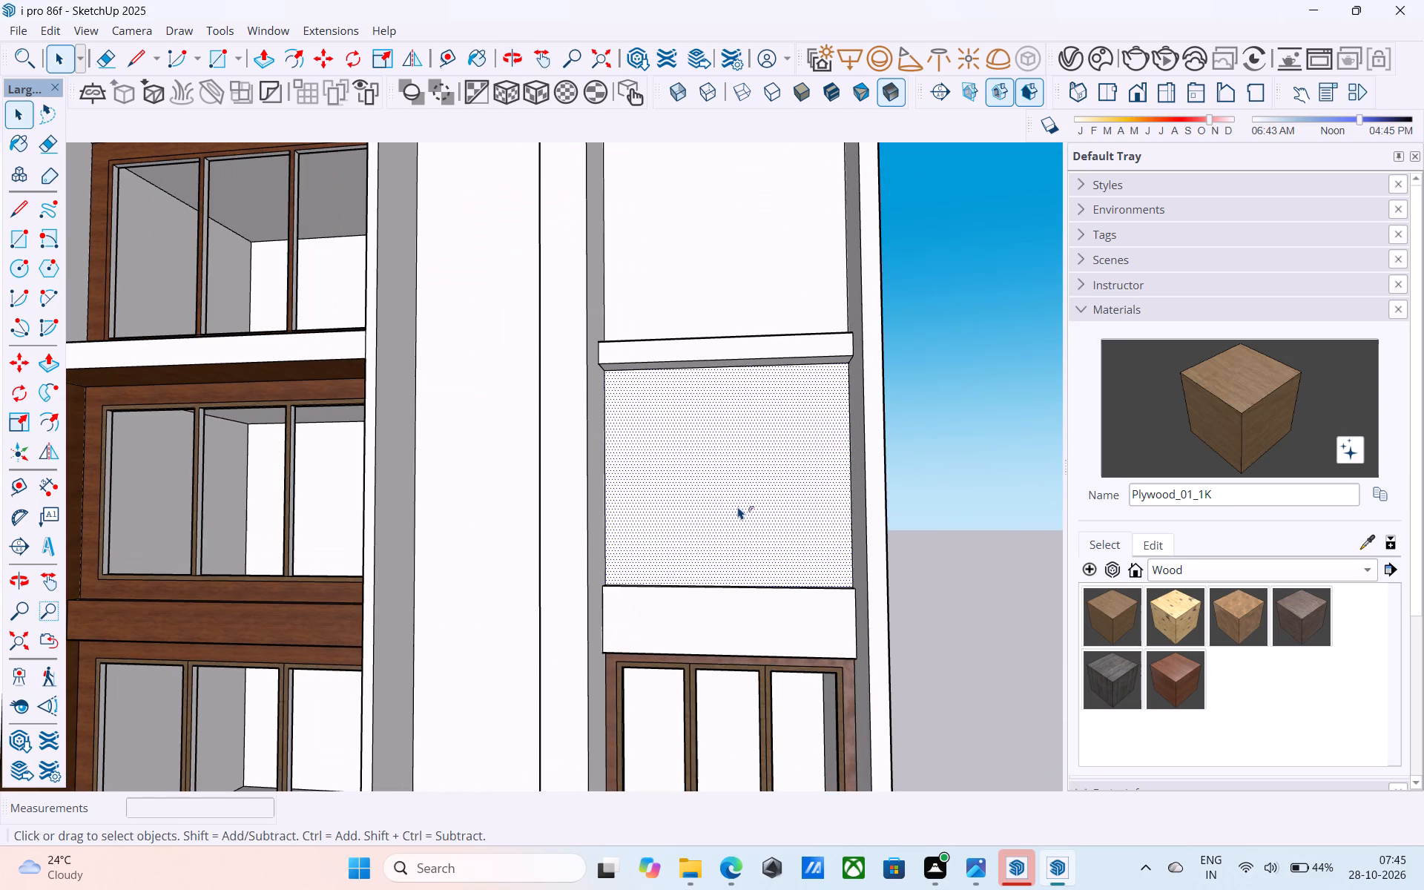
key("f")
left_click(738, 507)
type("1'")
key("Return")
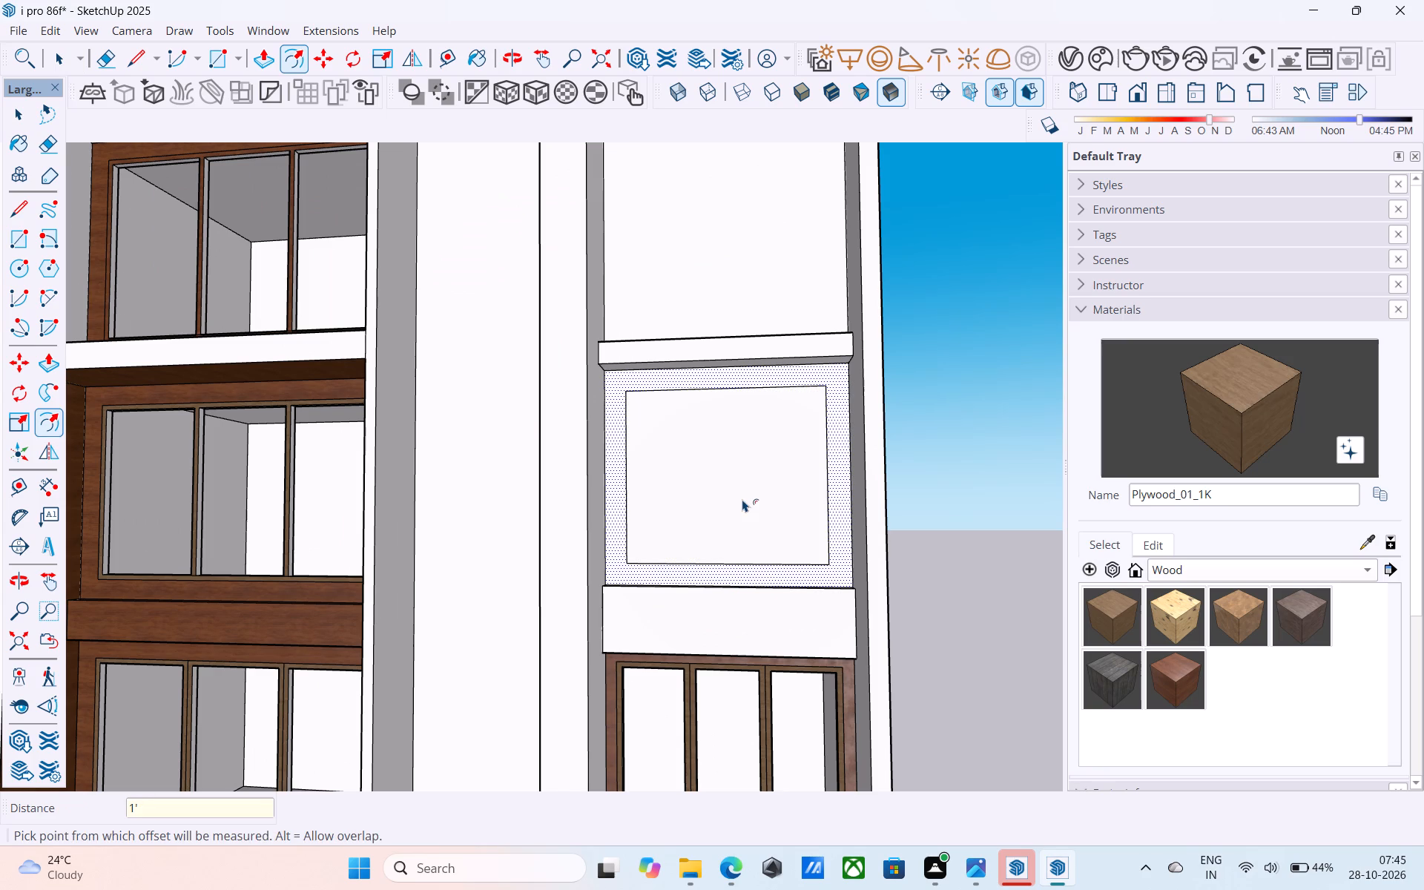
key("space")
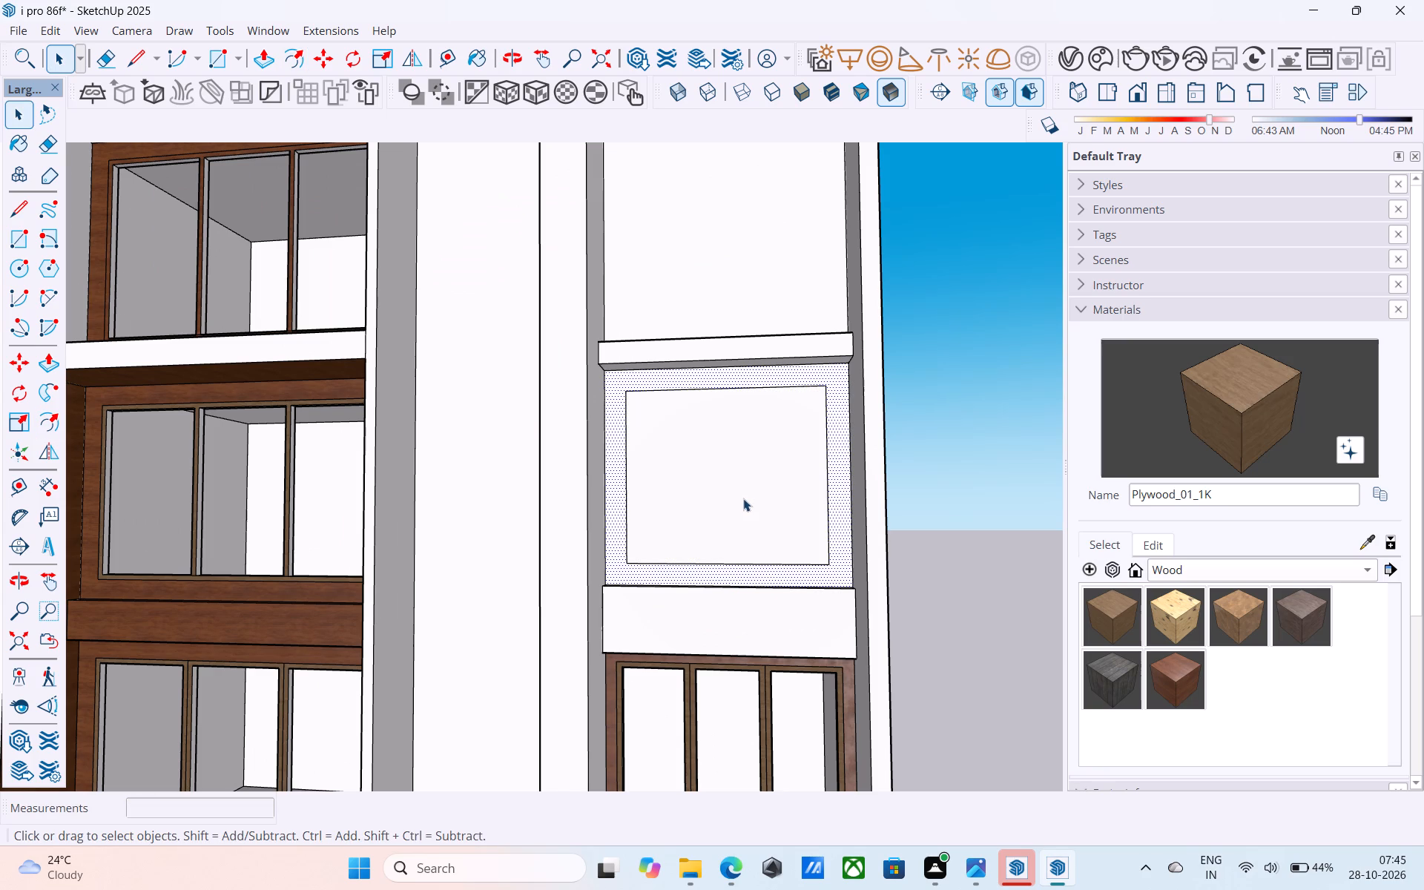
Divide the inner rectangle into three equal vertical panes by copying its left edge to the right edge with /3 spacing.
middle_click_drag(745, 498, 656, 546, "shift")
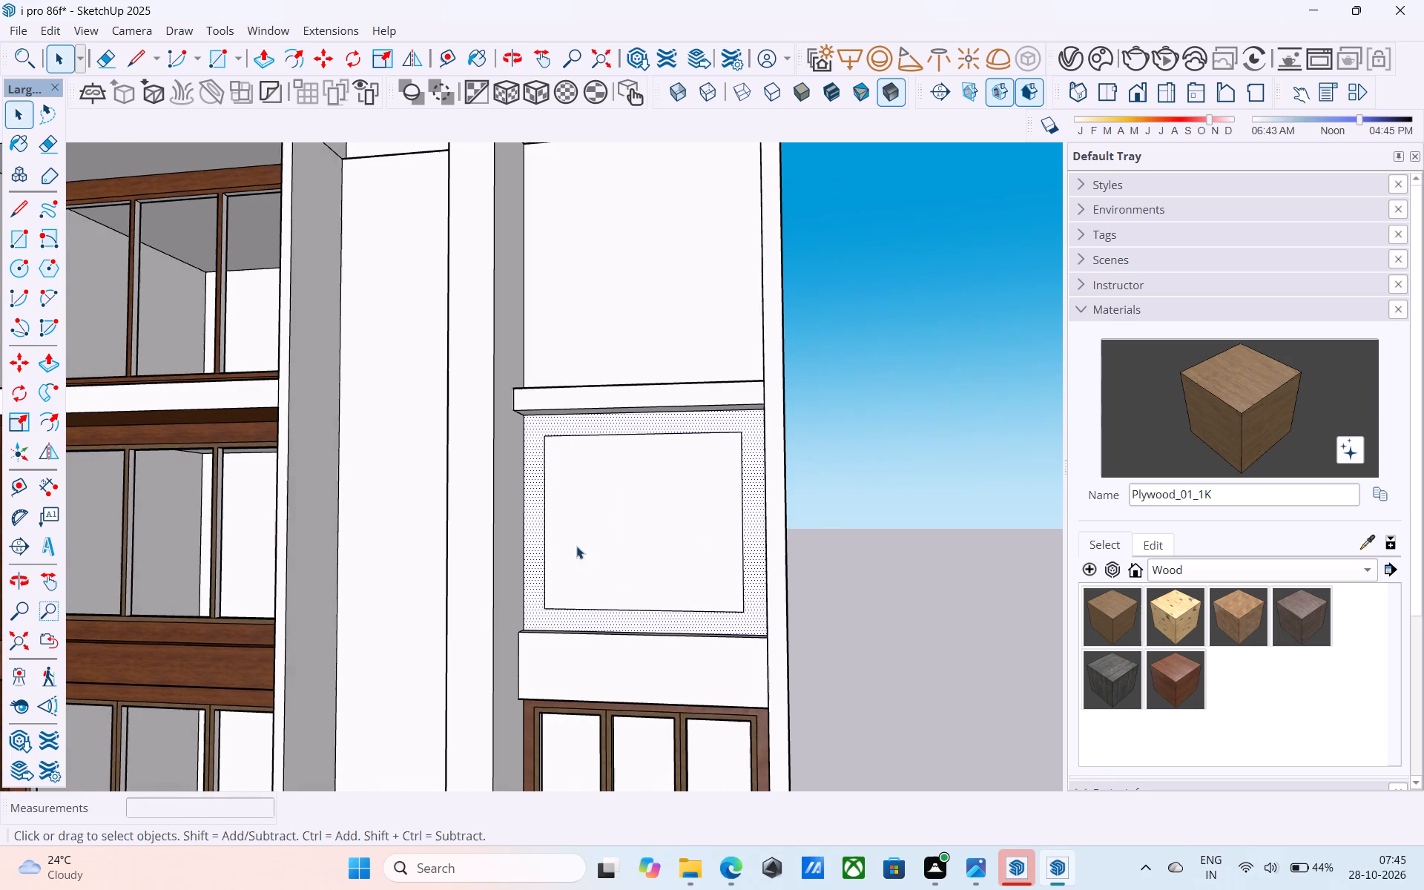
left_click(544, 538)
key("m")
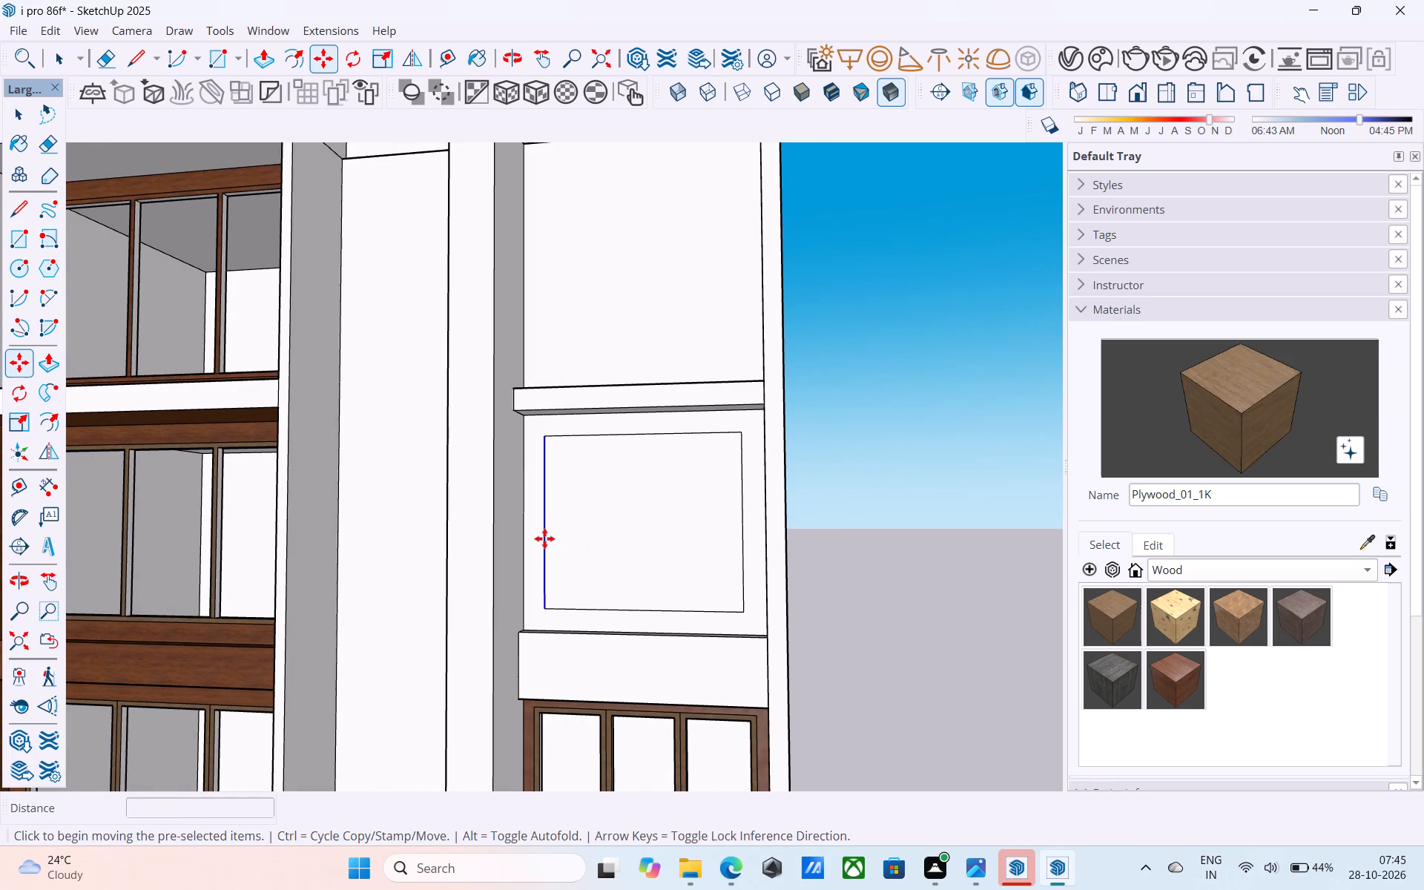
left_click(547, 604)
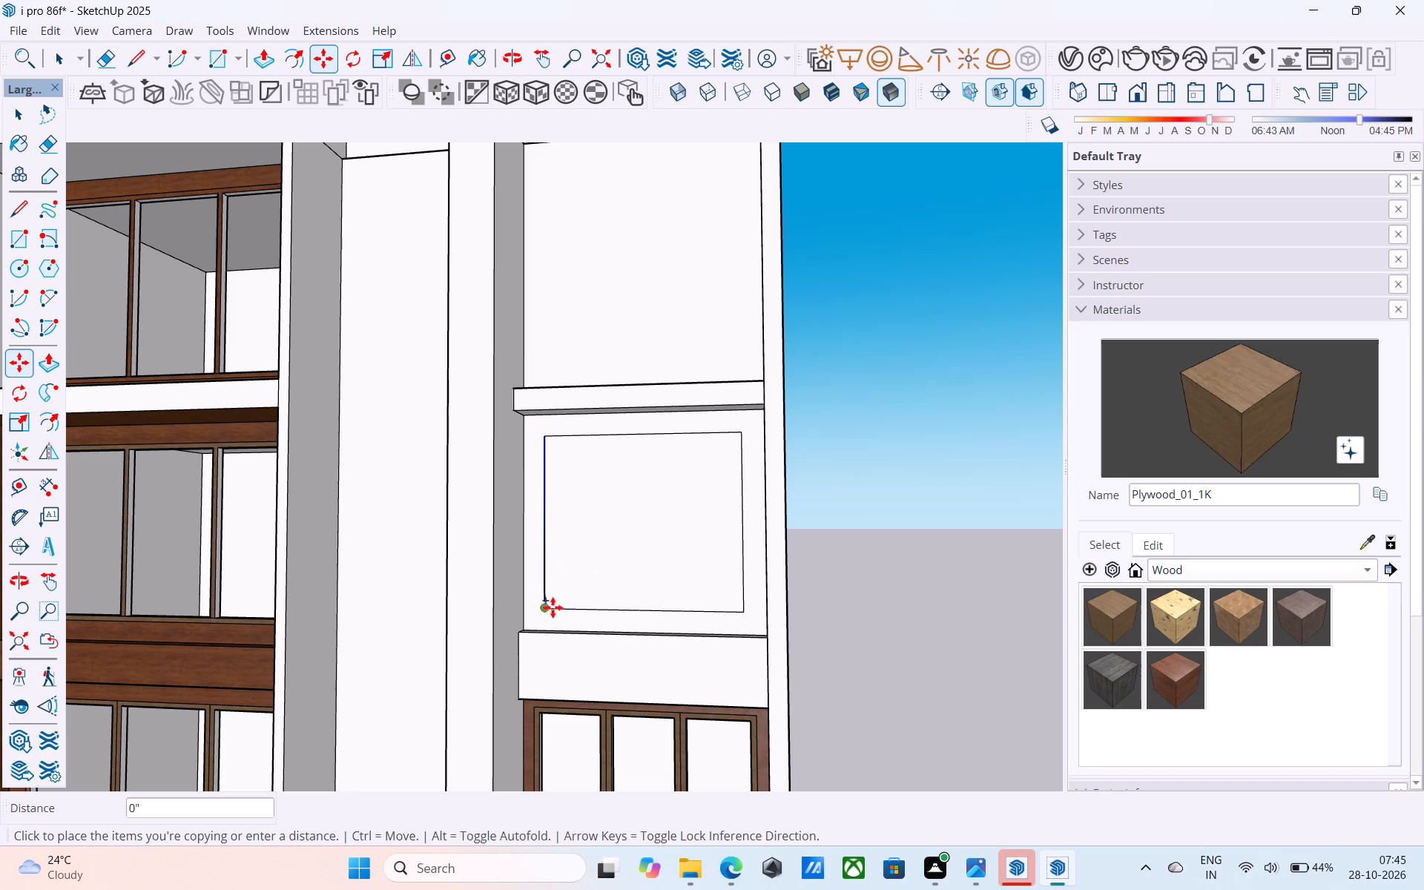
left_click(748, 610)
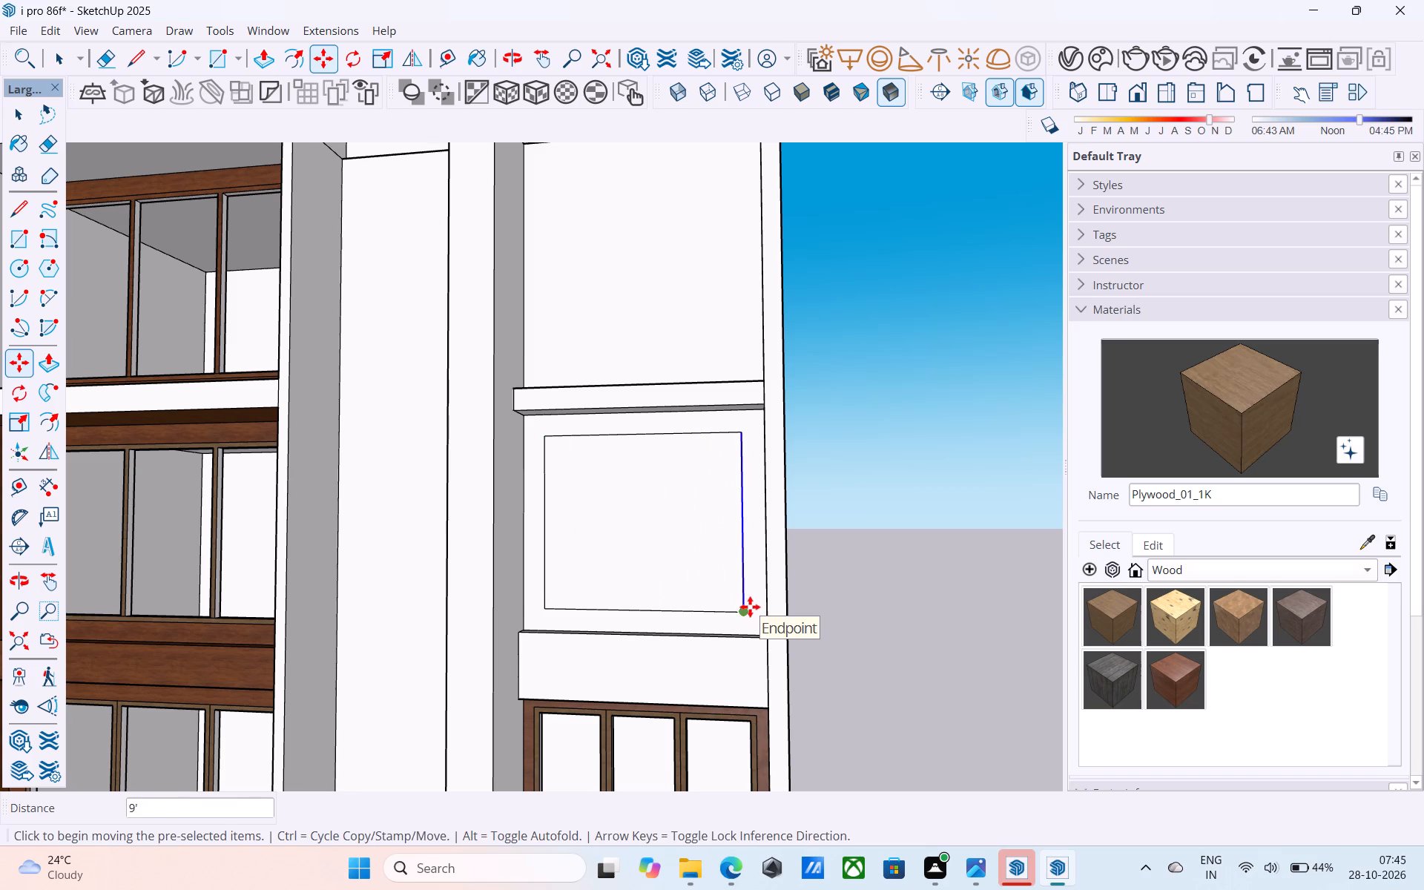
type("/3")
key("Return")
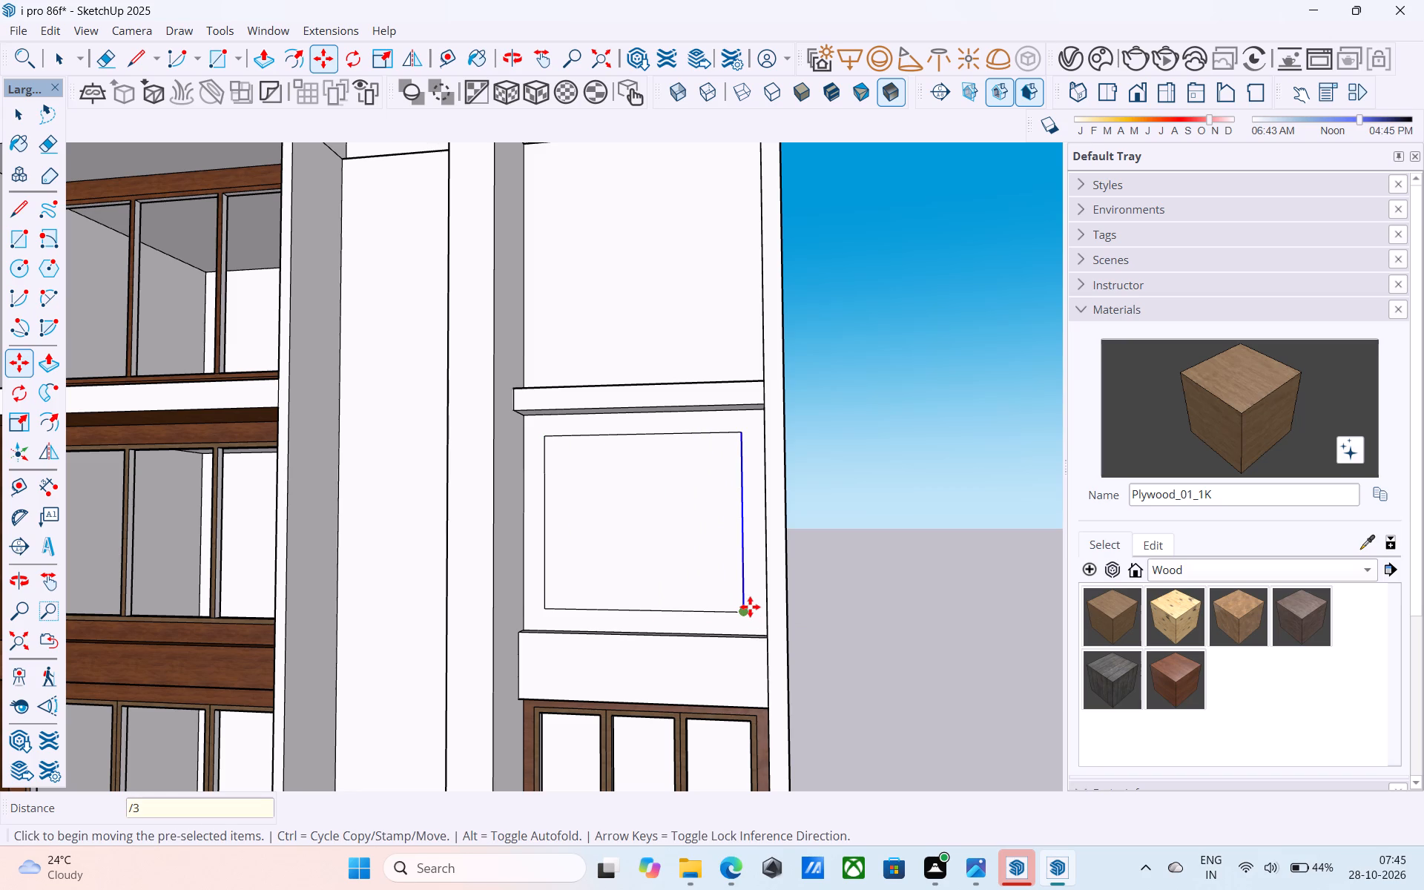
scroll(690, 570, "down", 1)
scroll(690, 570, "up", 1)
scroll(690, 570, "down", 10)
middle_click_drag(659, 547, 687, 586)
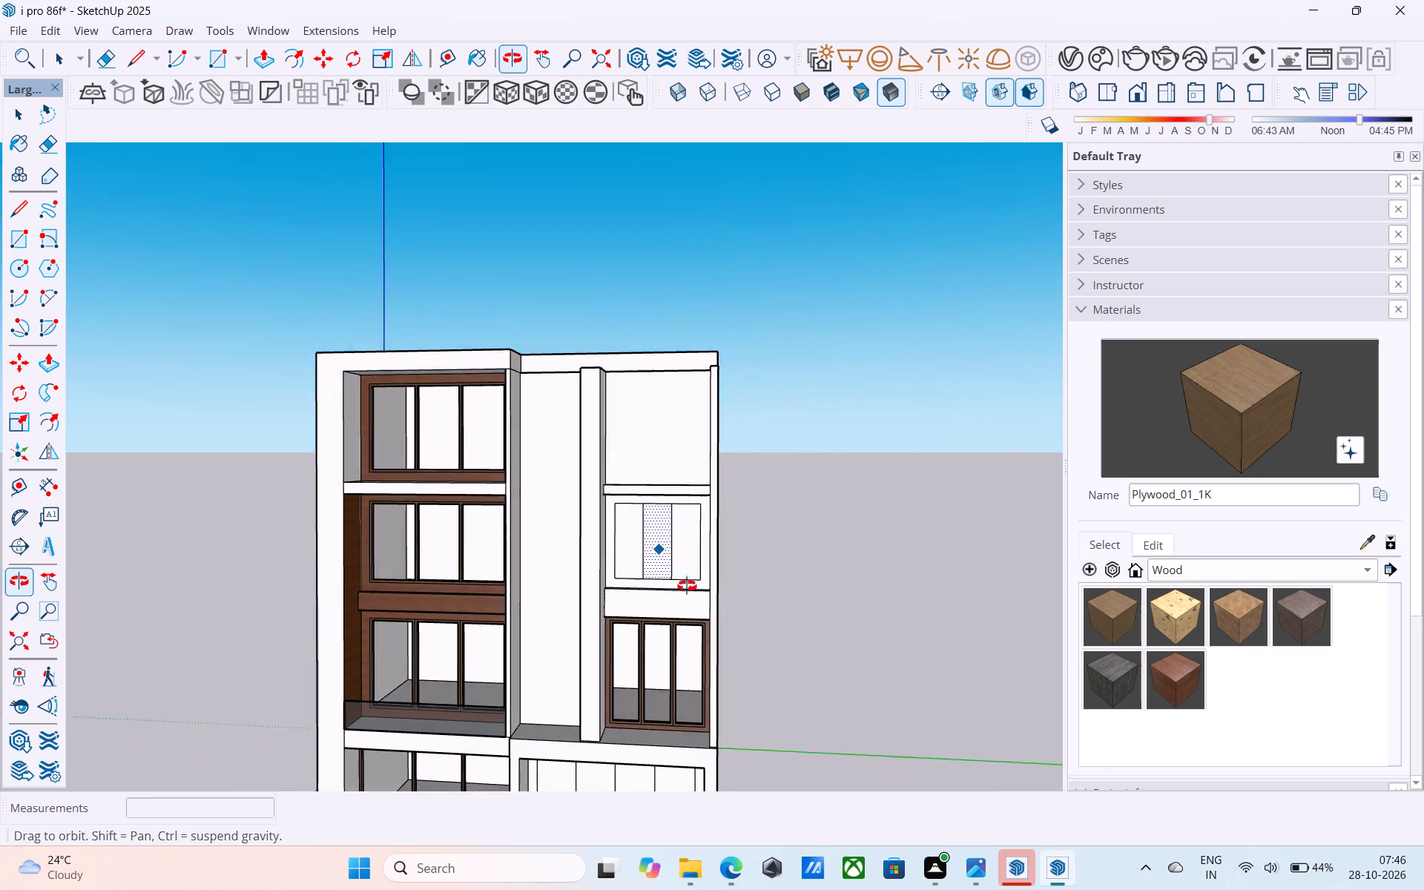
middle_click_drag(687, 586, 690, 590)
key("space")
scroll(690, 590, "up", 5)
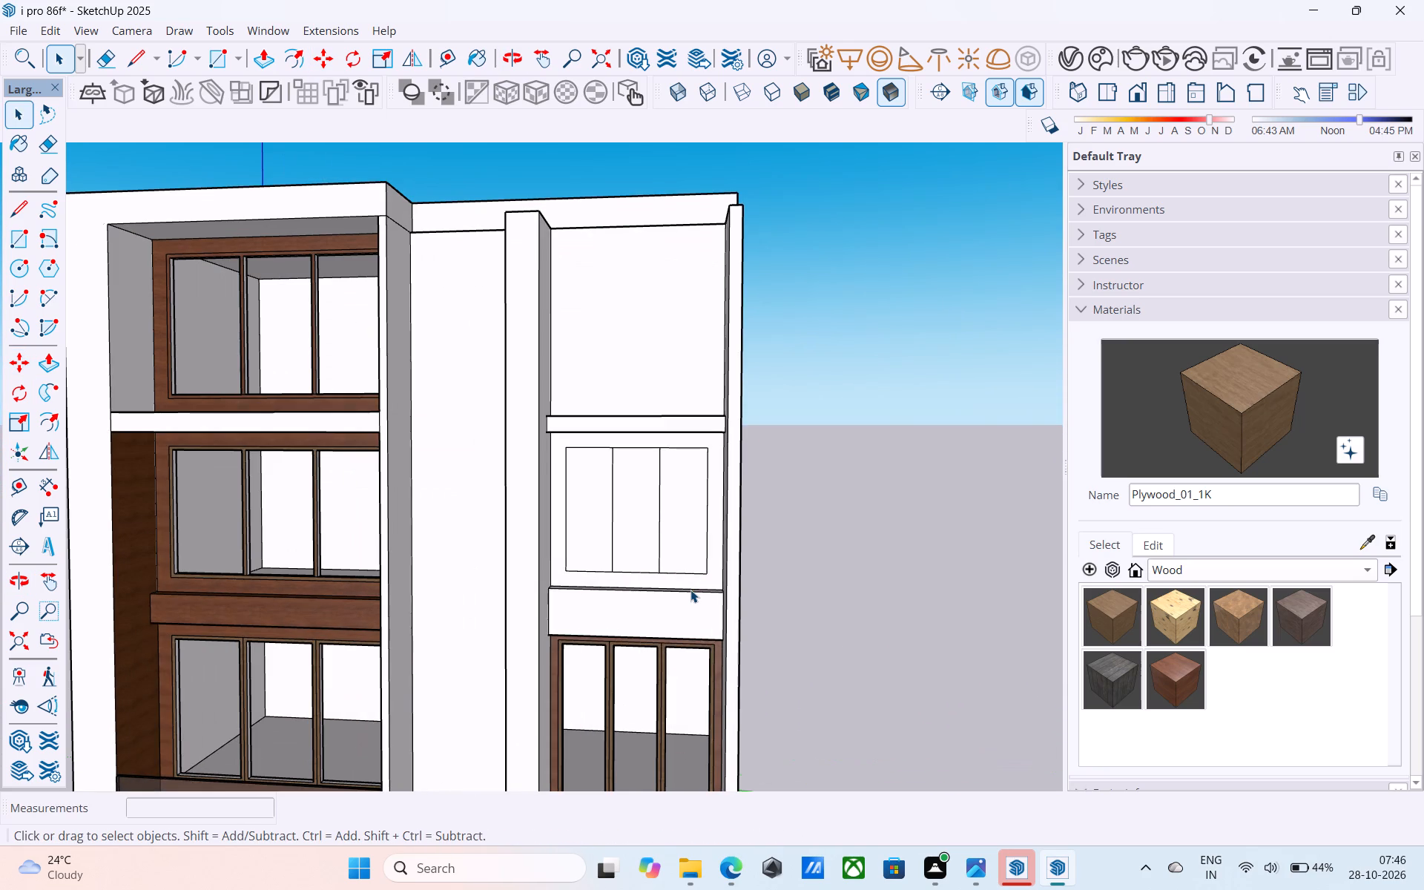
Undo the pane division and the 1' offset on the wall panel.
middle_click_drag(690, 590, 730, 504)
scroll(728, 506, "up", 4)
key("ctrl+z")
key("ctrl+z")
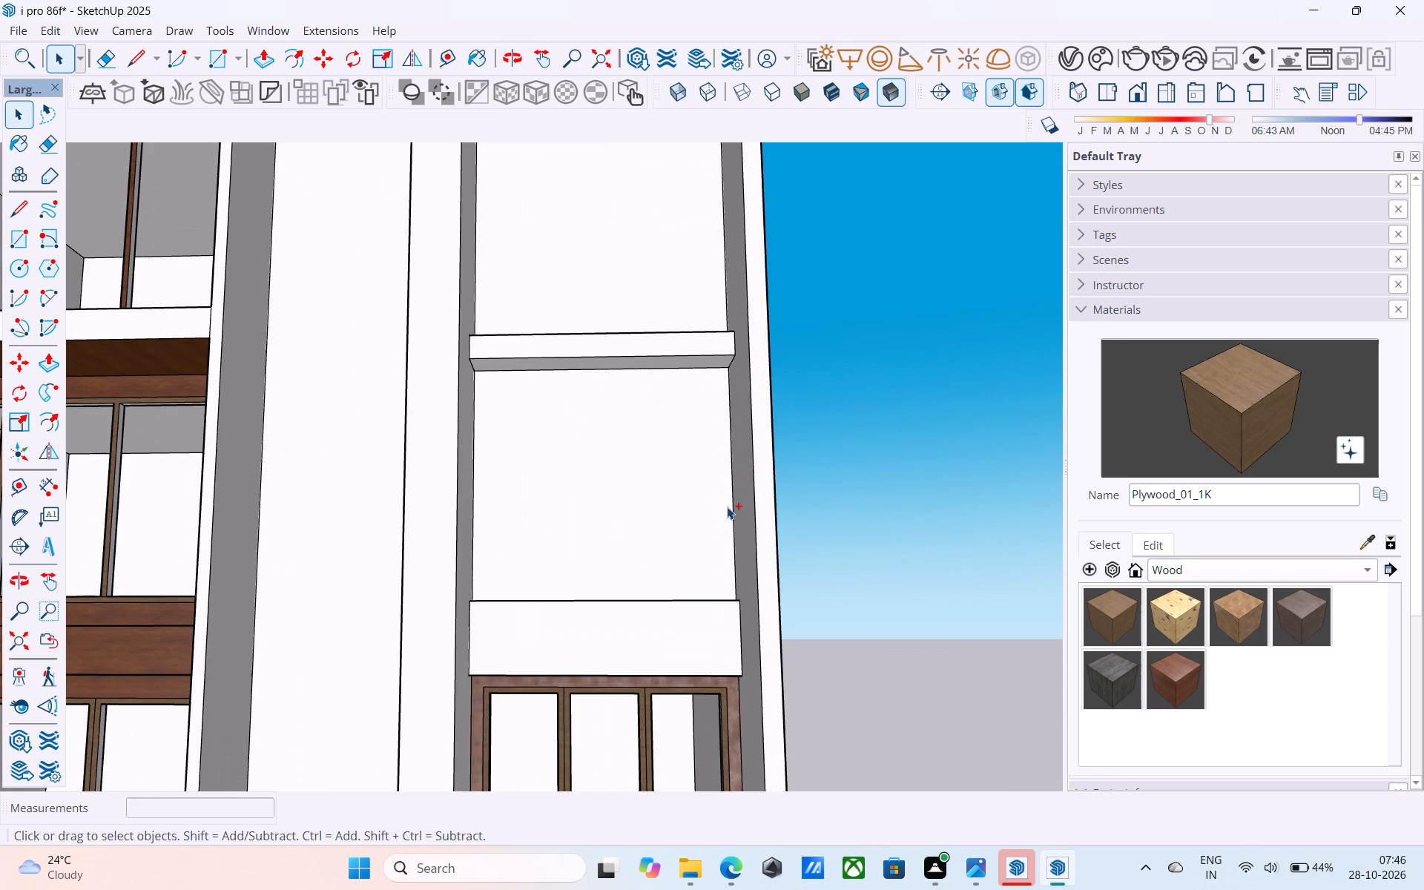
Offset the outline of the blank wall panel above the three-part wooden window again.
left_click(651, 527)
key("f")
left_click(651, 527)
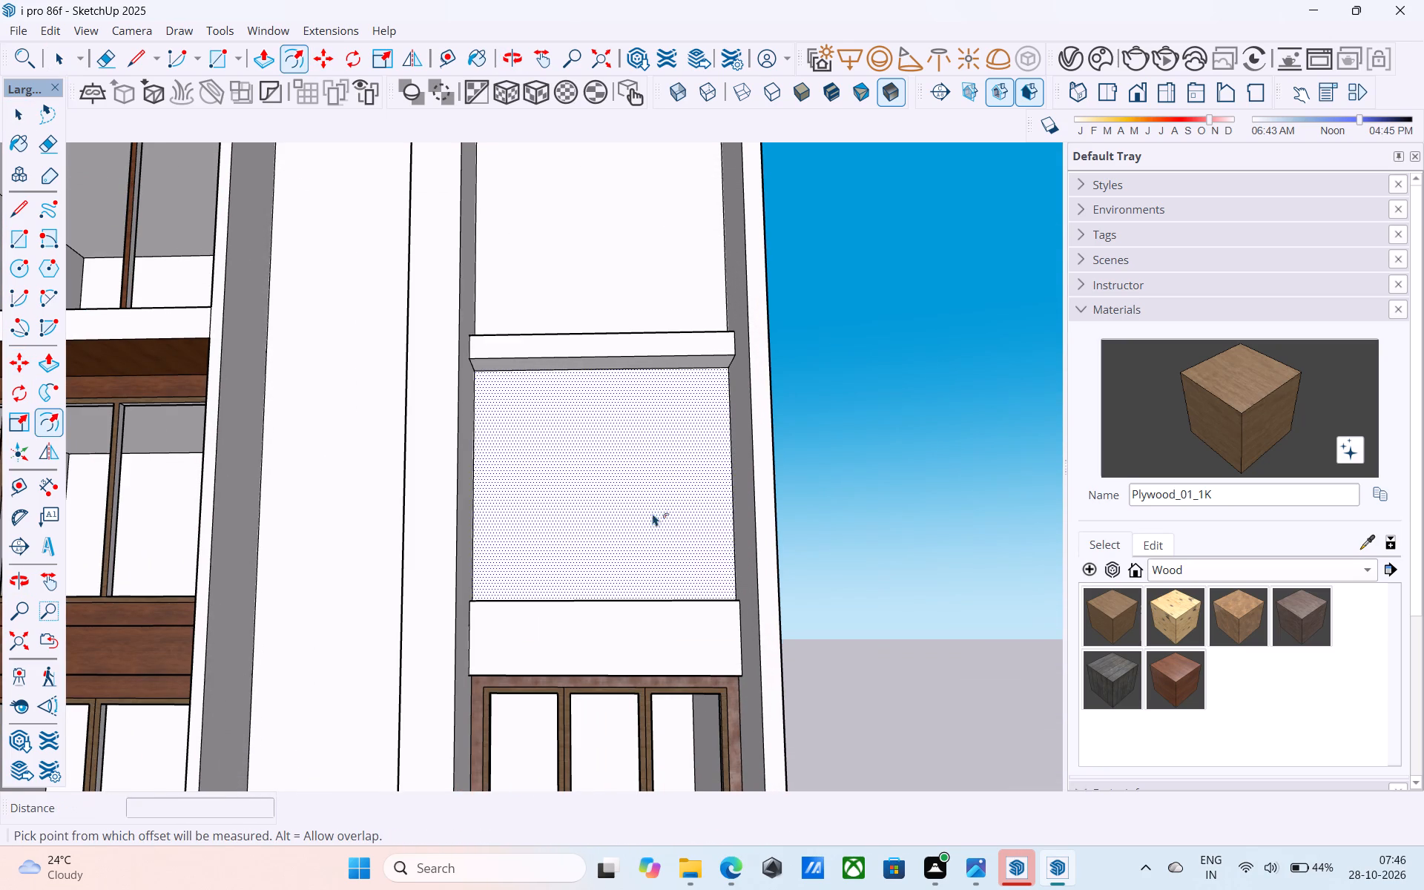
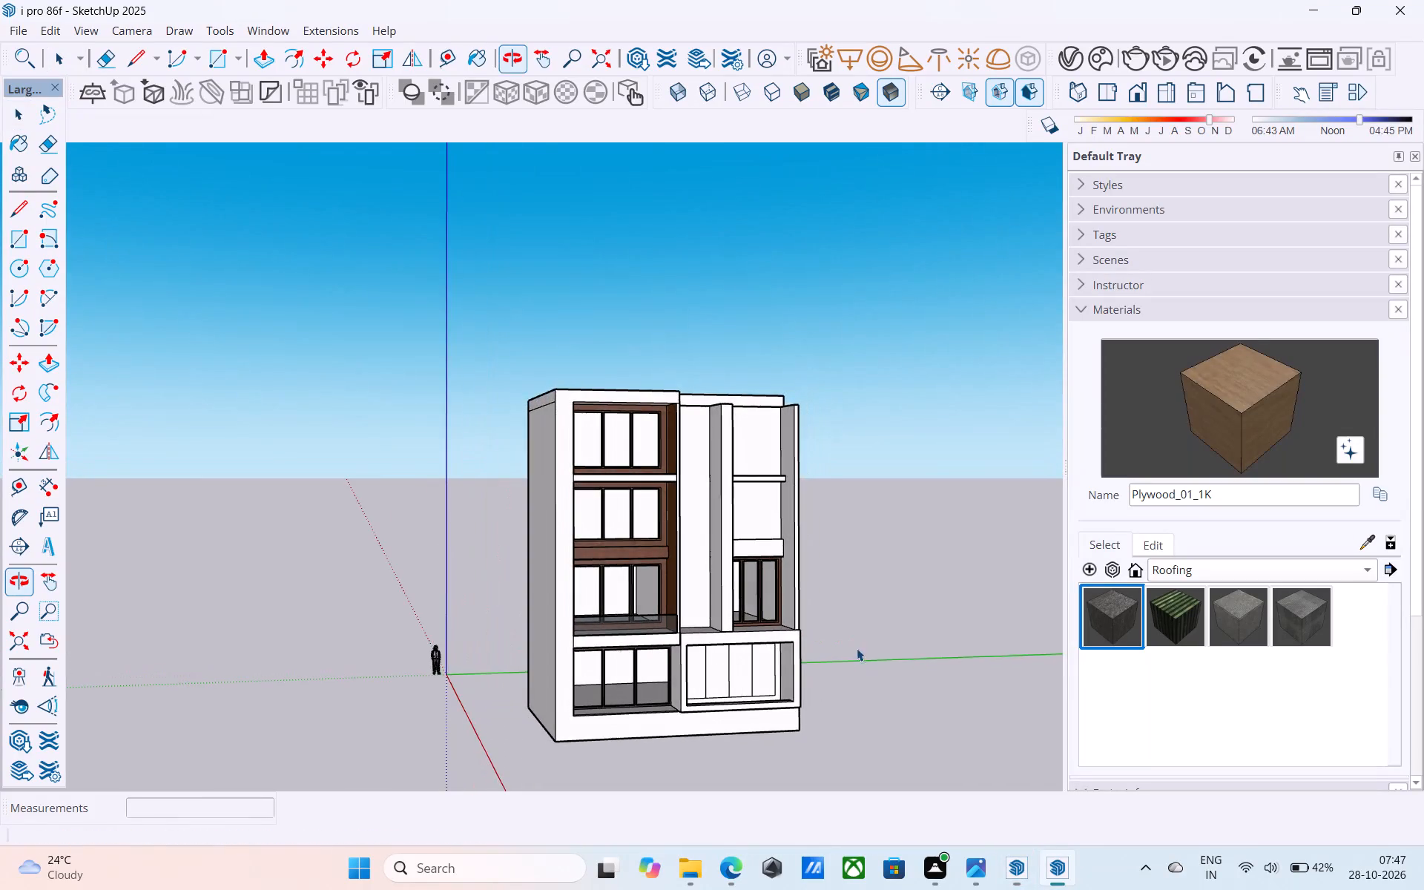
Examine the building's facade, sides and roof slab from several angles.
scroll(734, 690, "up", 3)
middle_click_drag(719, 685, 688, 662, "shift")
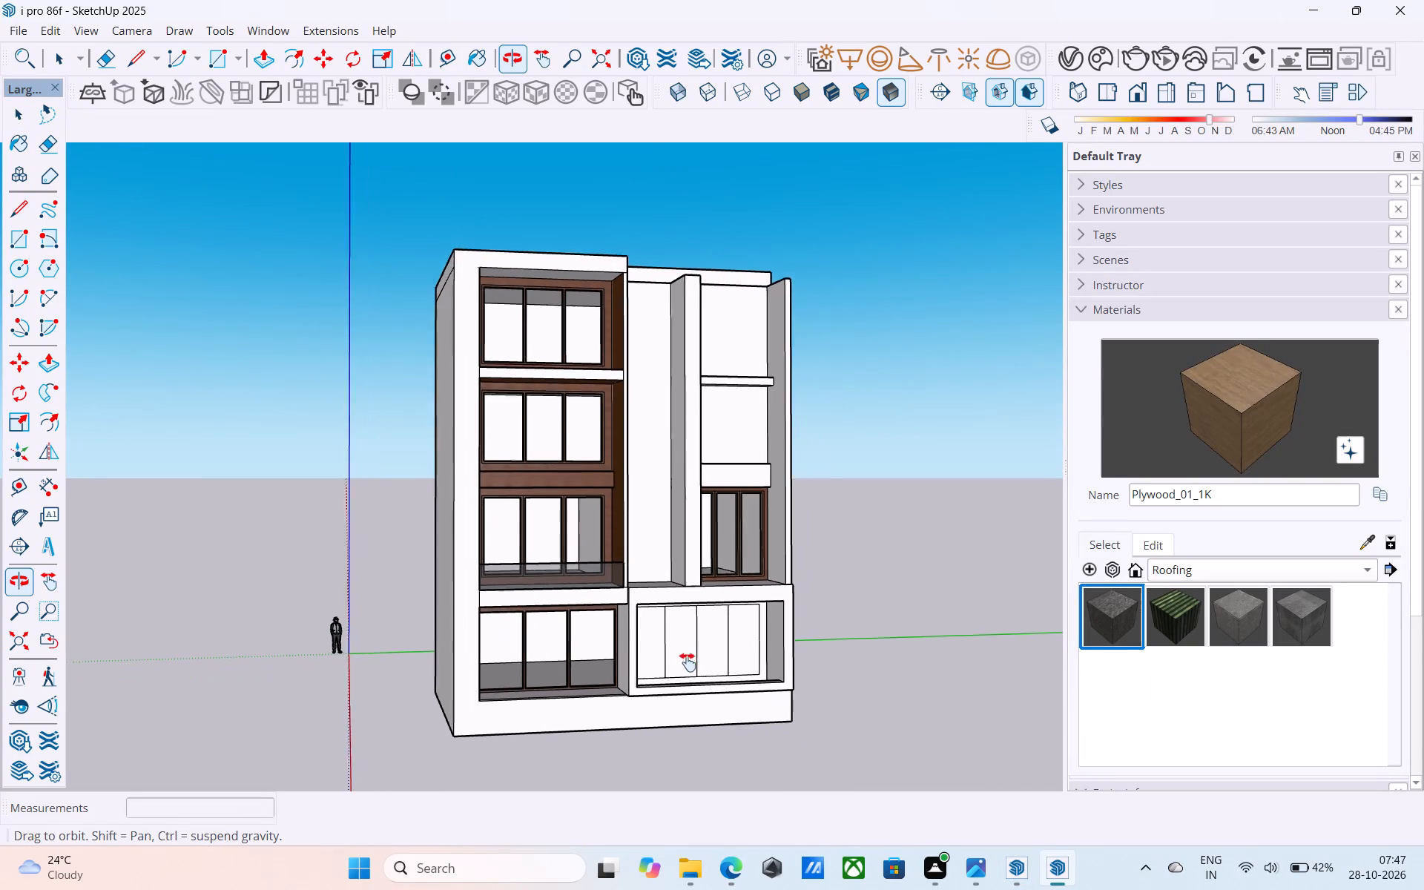
middle_click_drag(688, 662, 686, 765, "shift")
middle_click_drag(706, 607, 427, 646, "shift")
middle_click_drag(591, 659, 612, 590, "shift")
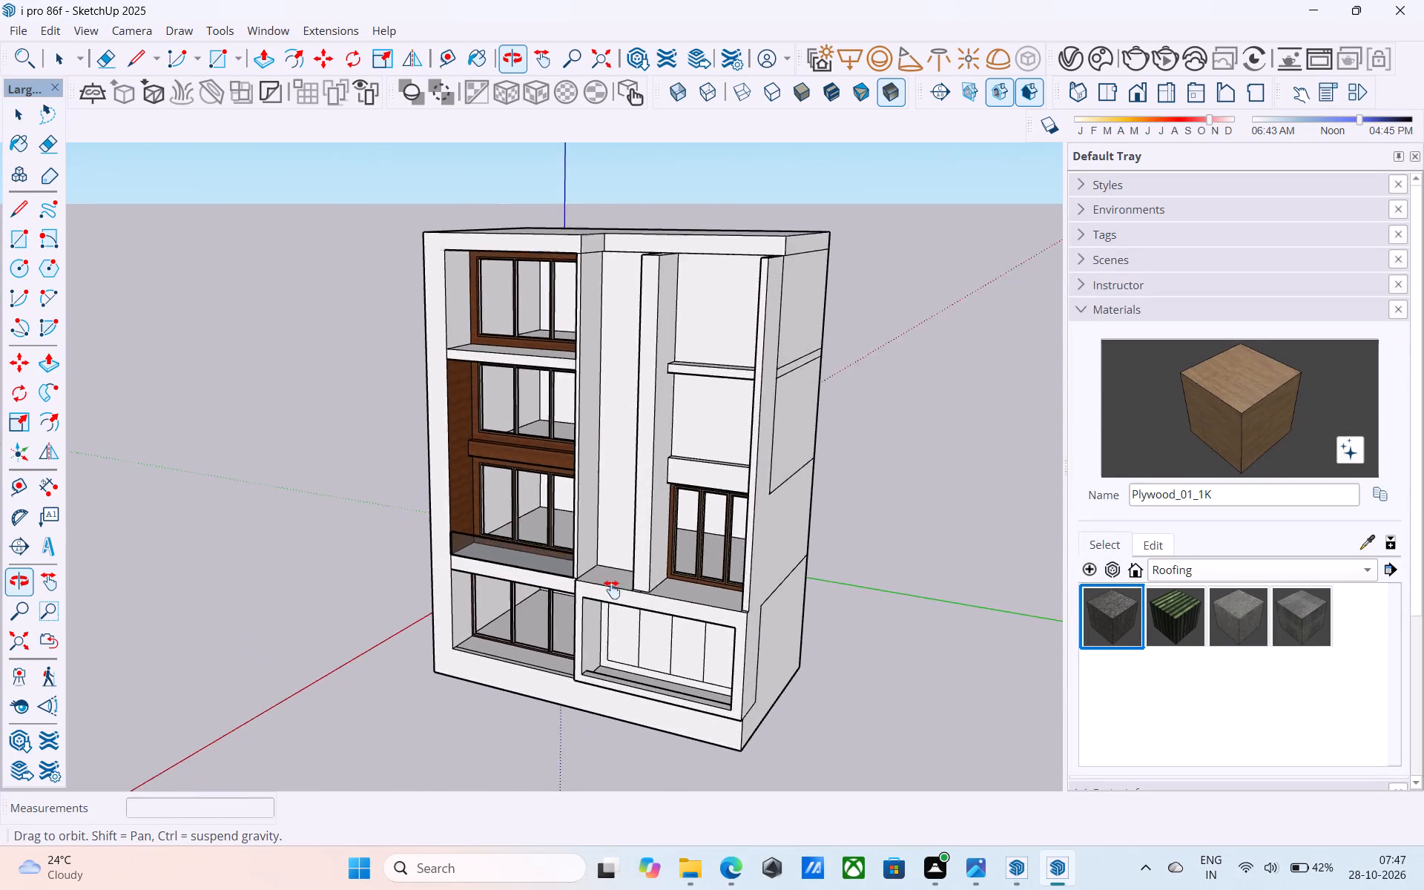
middle_click_drag(612, 590, 402, 608, "shift")
middle_click_drag(647, 610, 1104, 576, "shift")
middle_click_drag(708, 599, 963, 616)
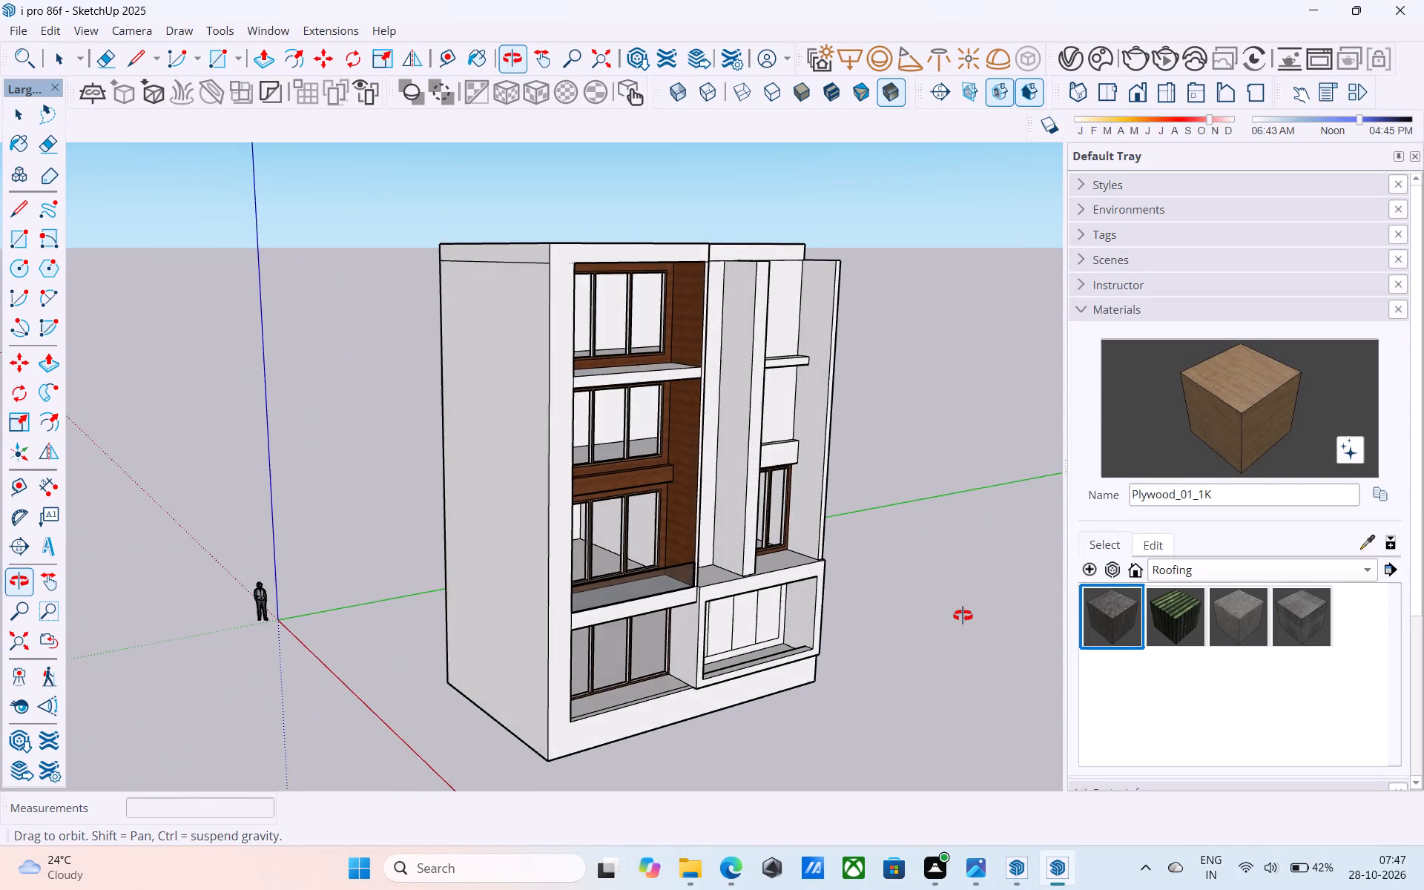
middle_click_drag(963, 616, 975, 704)
middle_click_drag(968, 625, 573, 653, "shift")
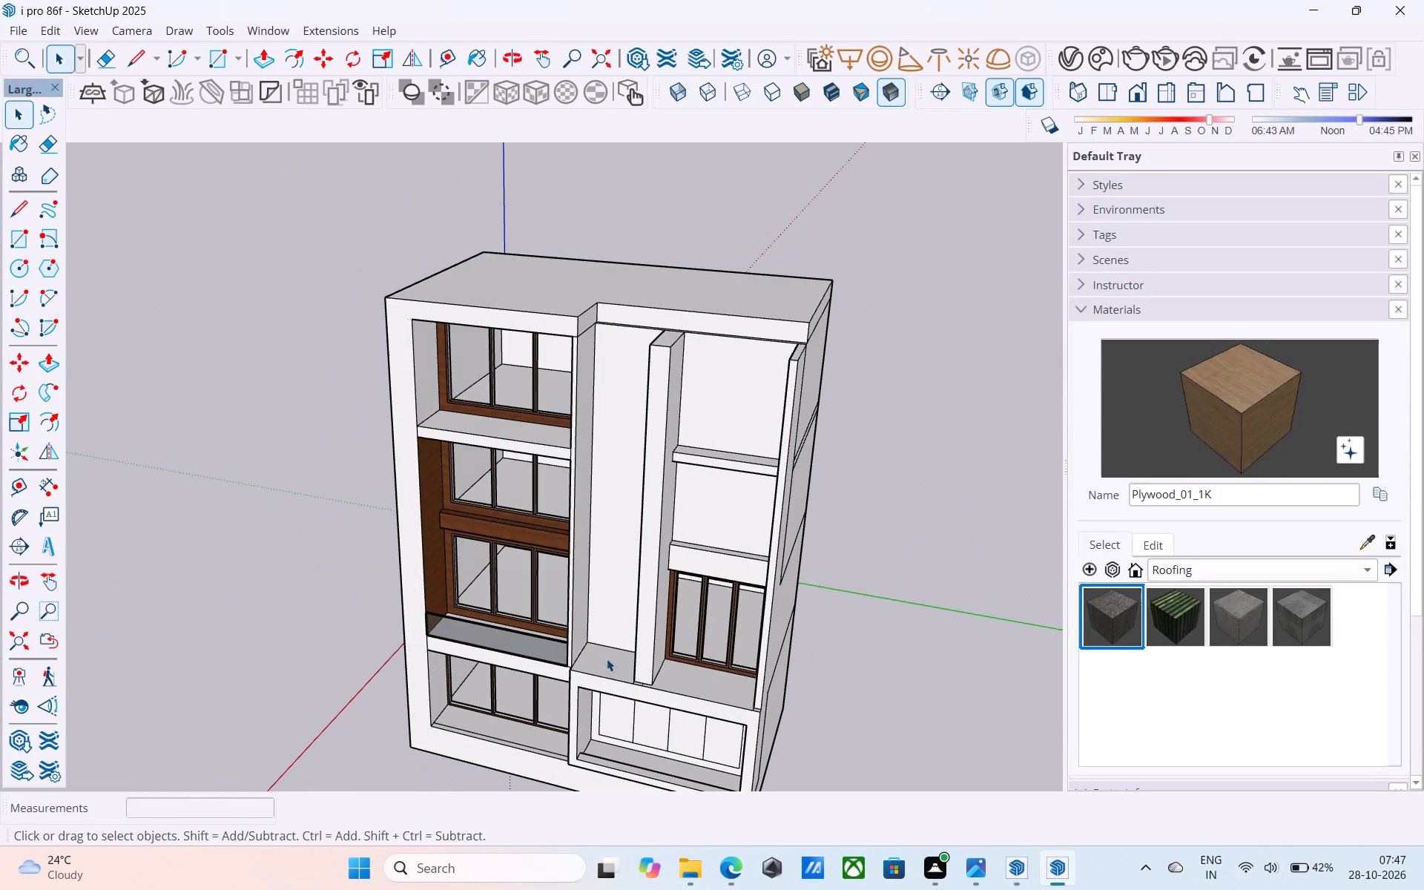
middle_click_drag(690, 659, 740, 658, "shift")
Draw a 6" line from the central fin's inner top corner to the roof slab, continuing up the slab's front face.
scroll(708, 408, "up", 4)
scroll(684, 344, "up", 1)
middle_click_drag(717, 357, 895, 426, "shift")
scroll(736, 380, "up", 1)
key("l")
scroll(693, 333, "up", 9)
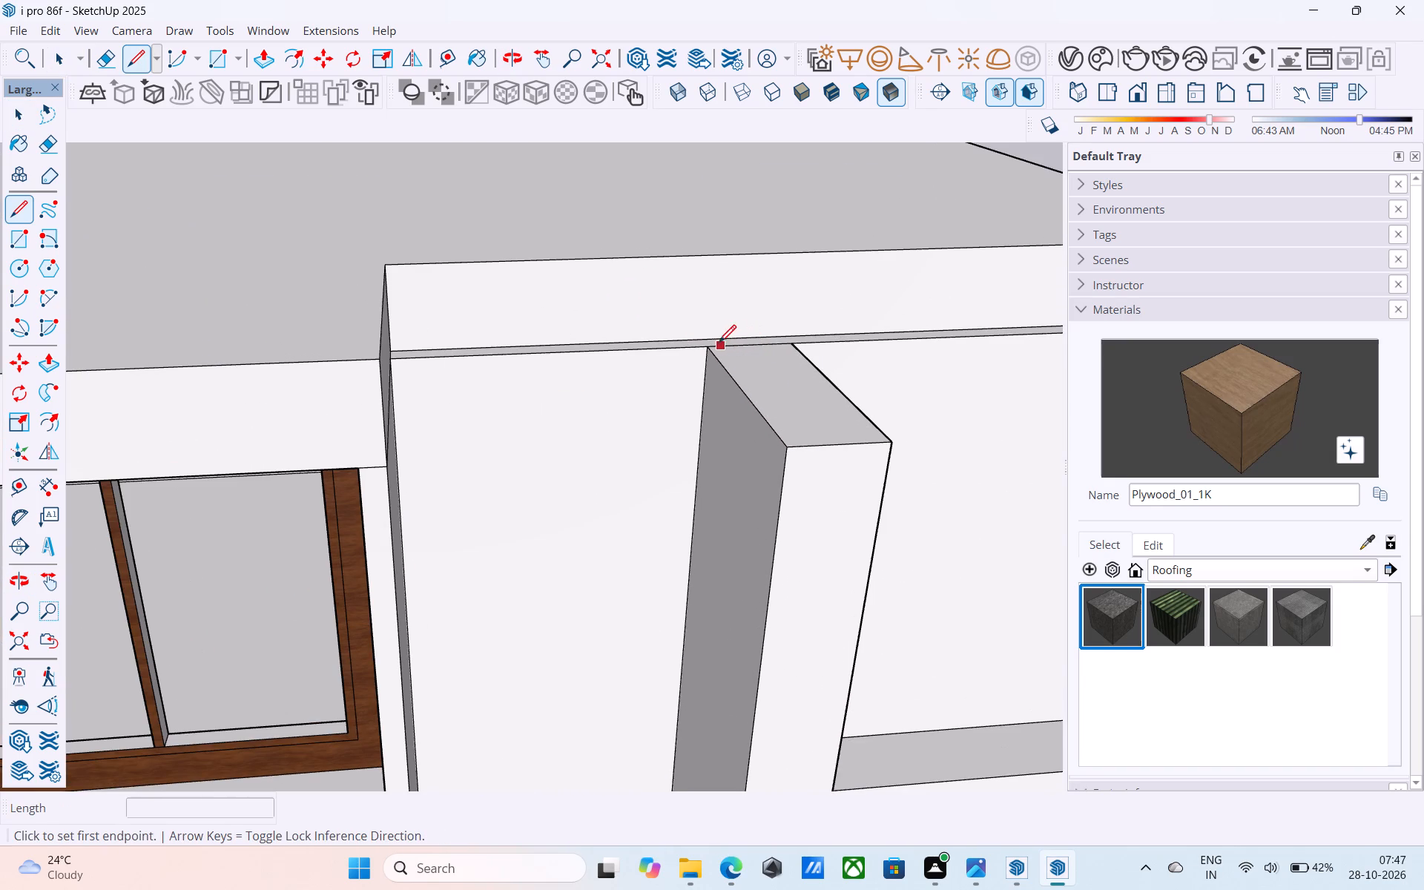
left_click(715, 345)
scroll(713, 345, "up", 9)
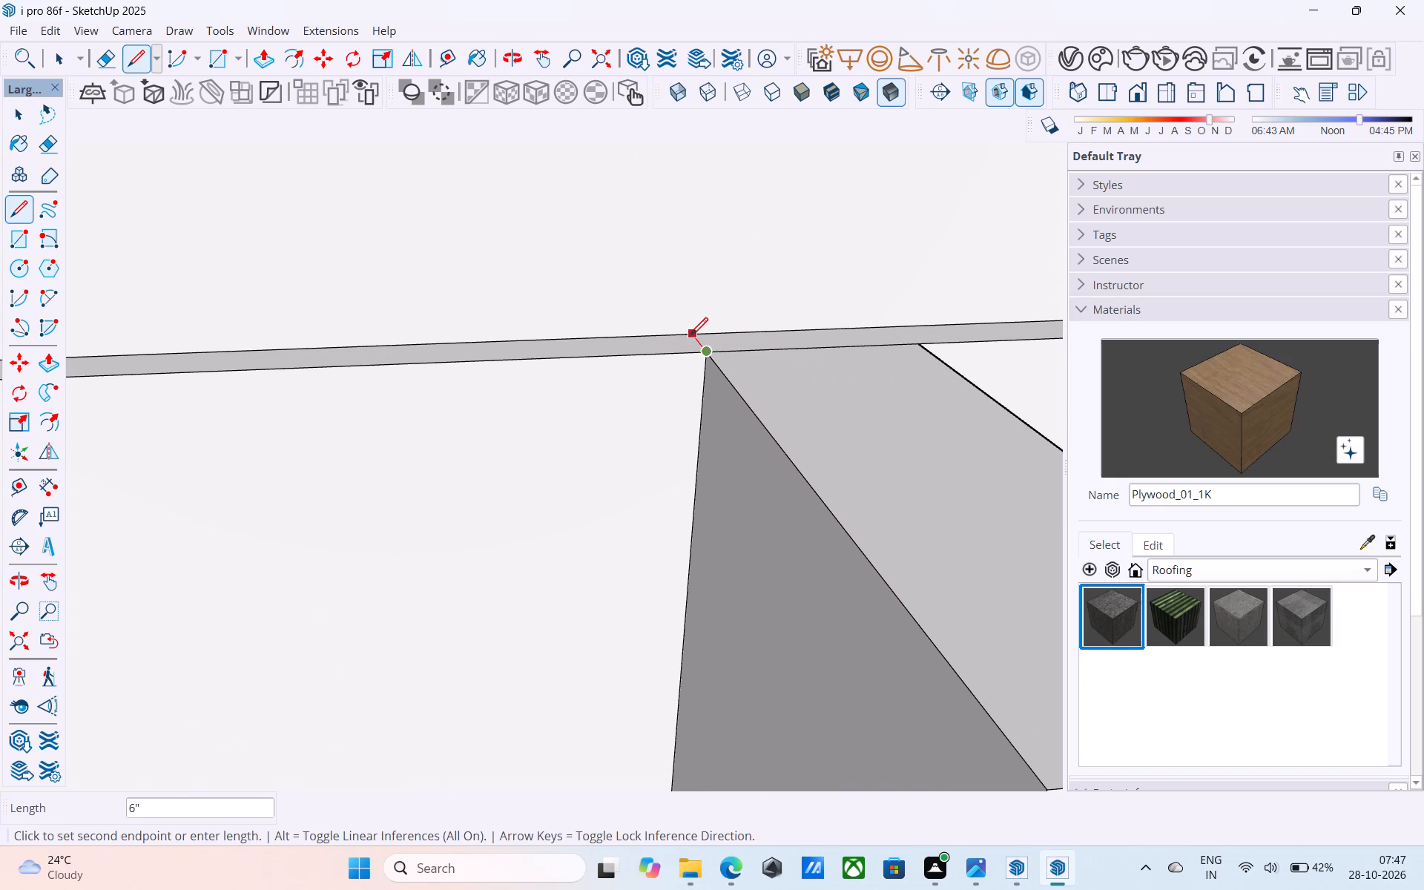
left_click(690, 337)
left_click(690, 332)
scroll(690, 324, "down", 5)
middle_click_drag(690, 324, 682, 444, "shift")
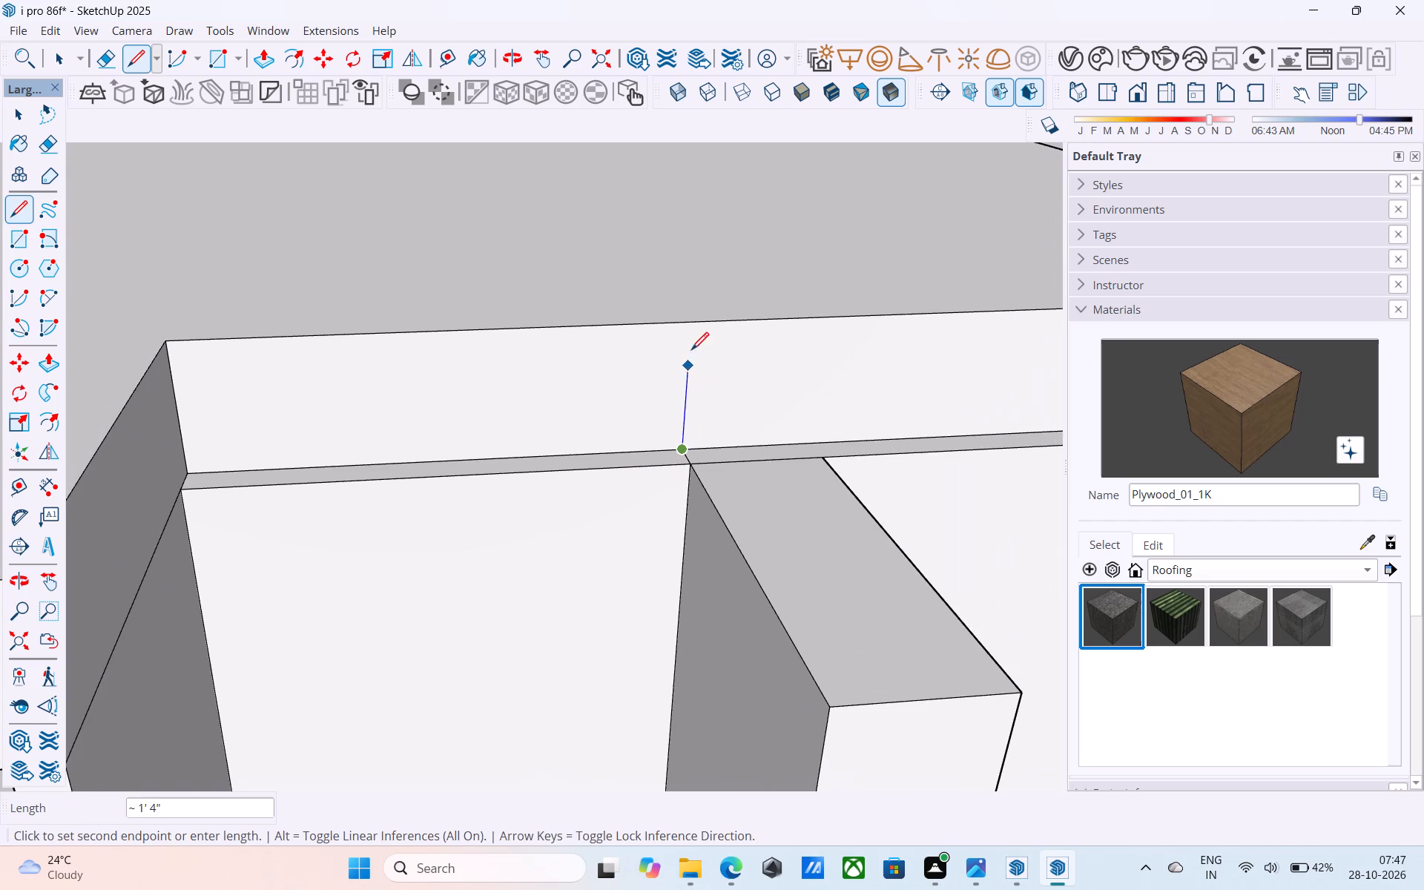
left_click(695, 322)
Pull the roof slab's front face over the bay of stacked wall panels outward 6", then another 5' 6" flush with the fin.
scroll(691, 323, "down", 8)
middle_click_drag(804, 353, 803, 353)
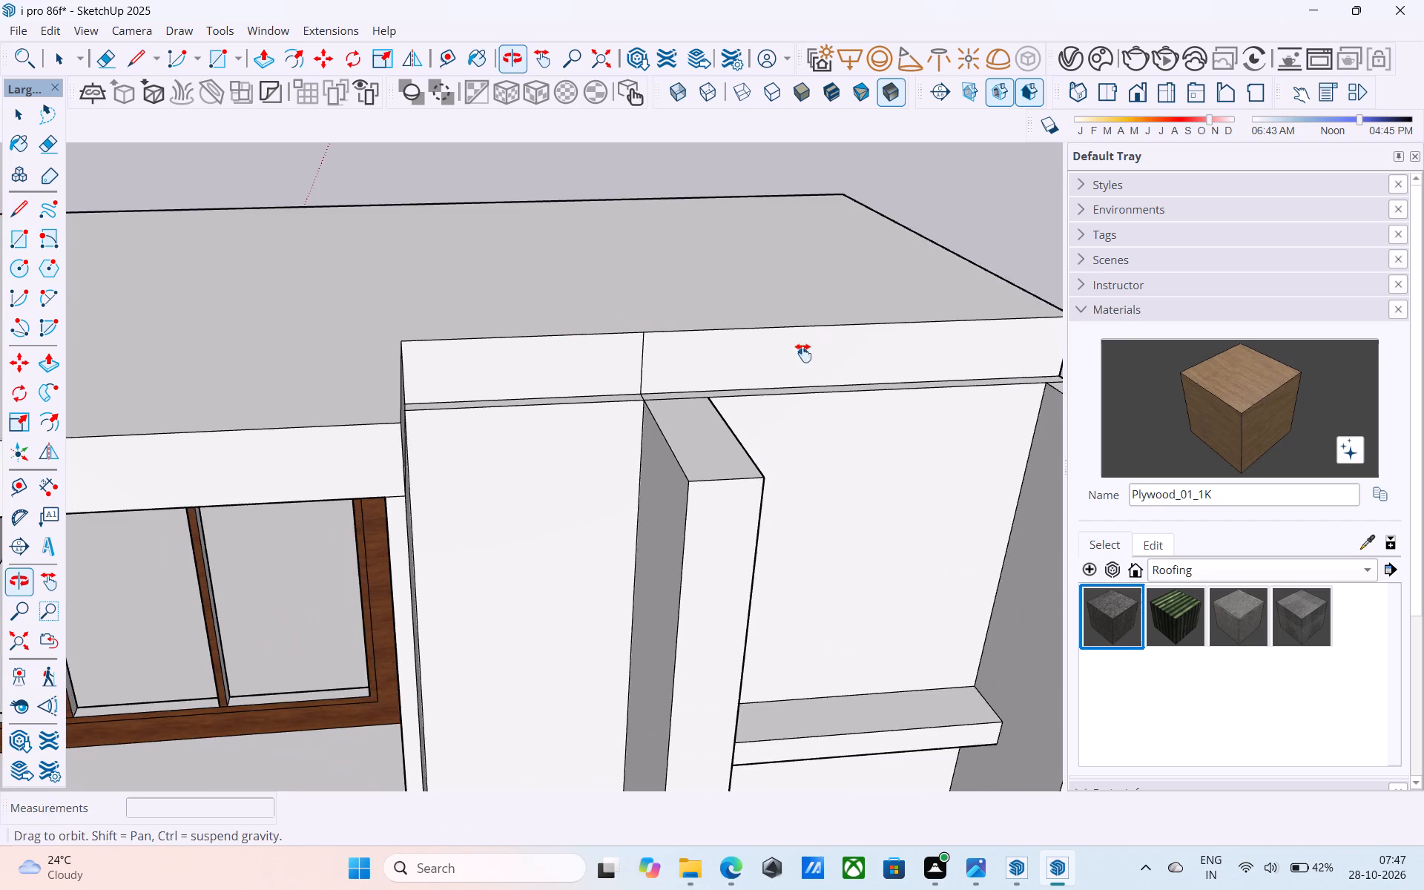
middle_click_drag(803, 353, 610, 339)
key("space")
left_click(610, 338)
key("p")
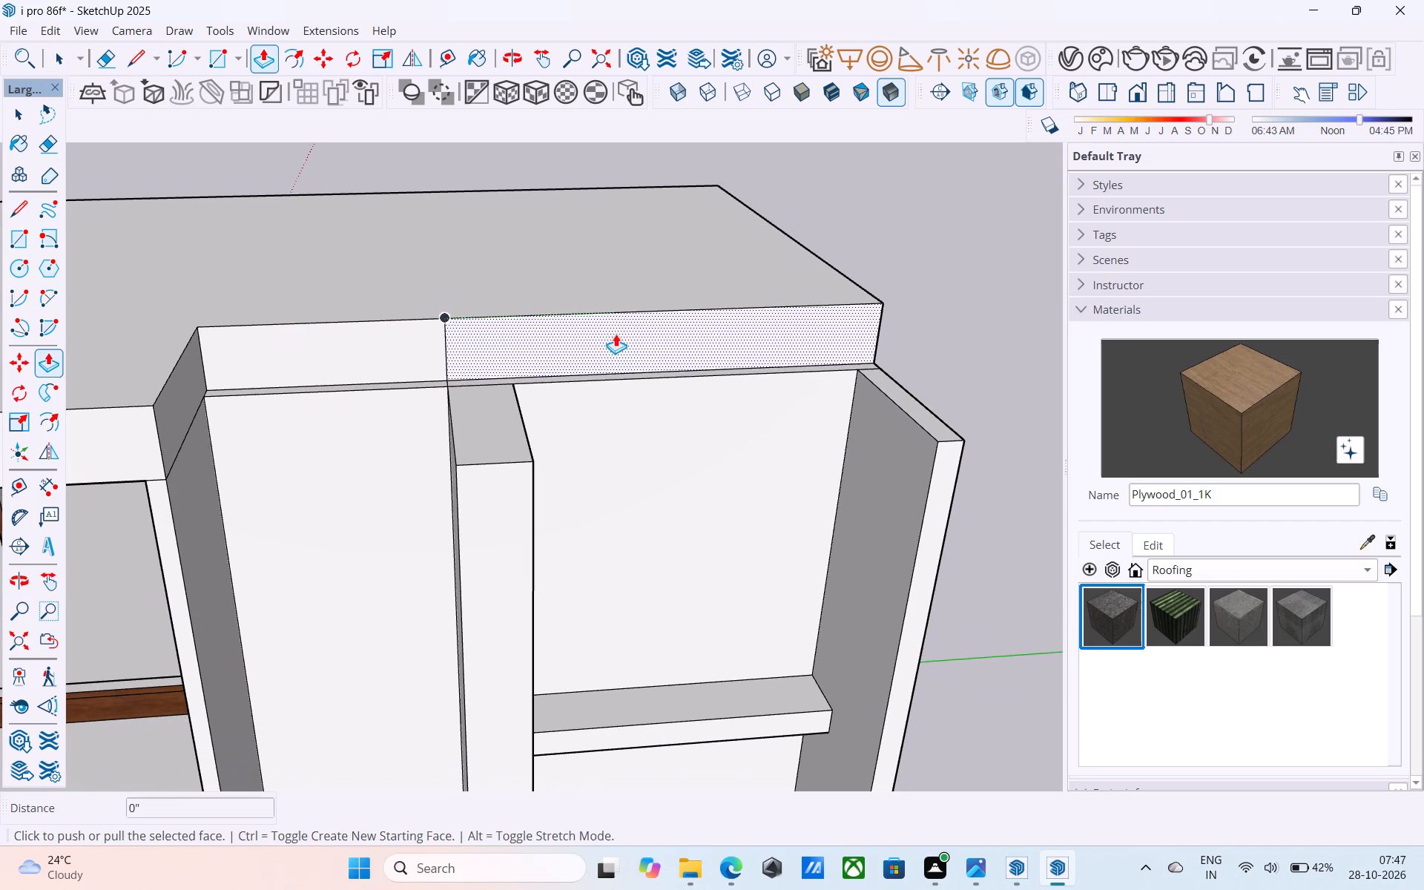
left_click(639, 354)
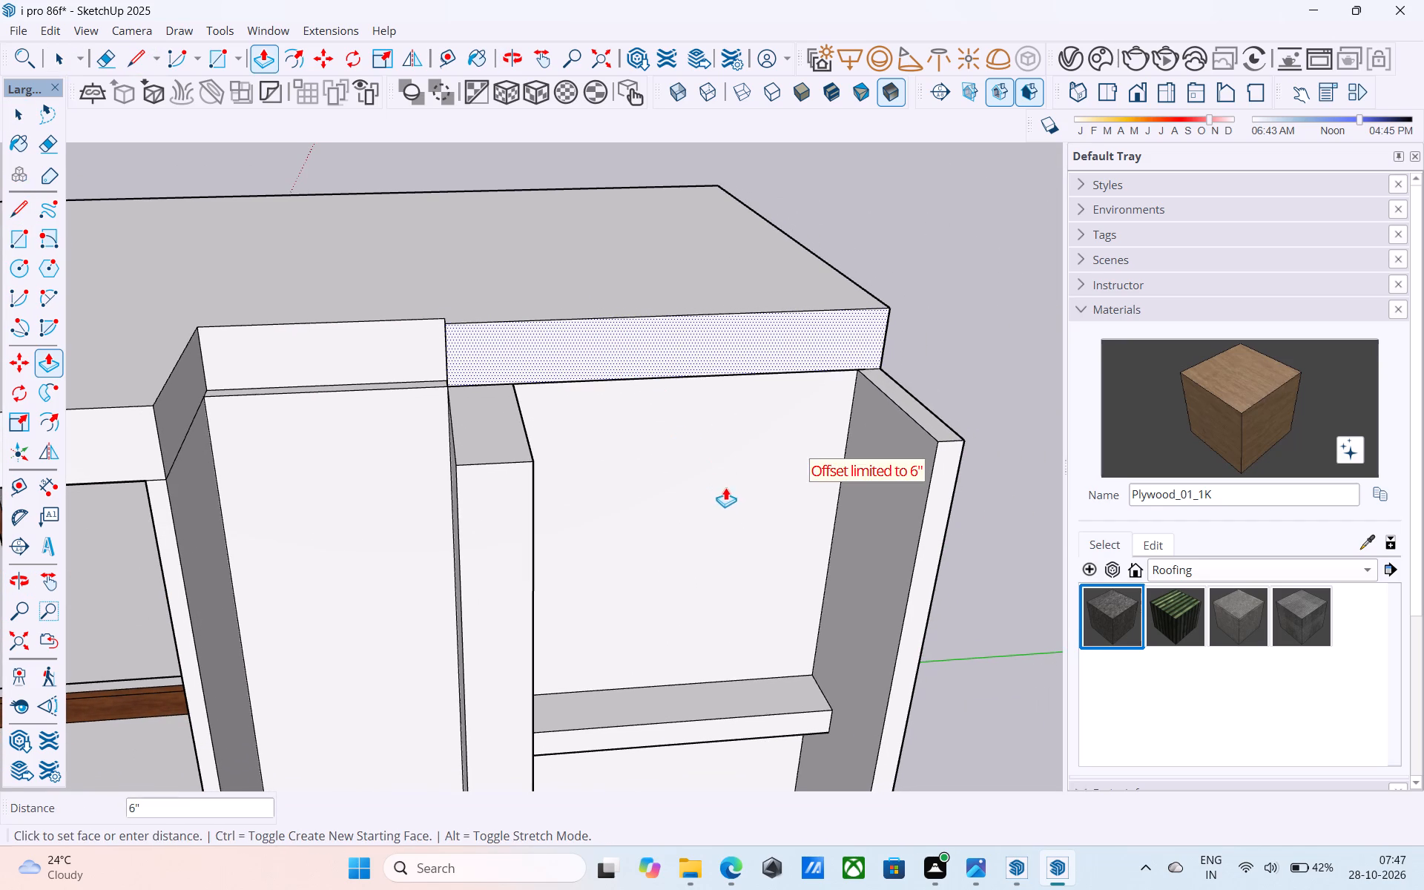
left_click(727, 488)
left_click(602, 355)
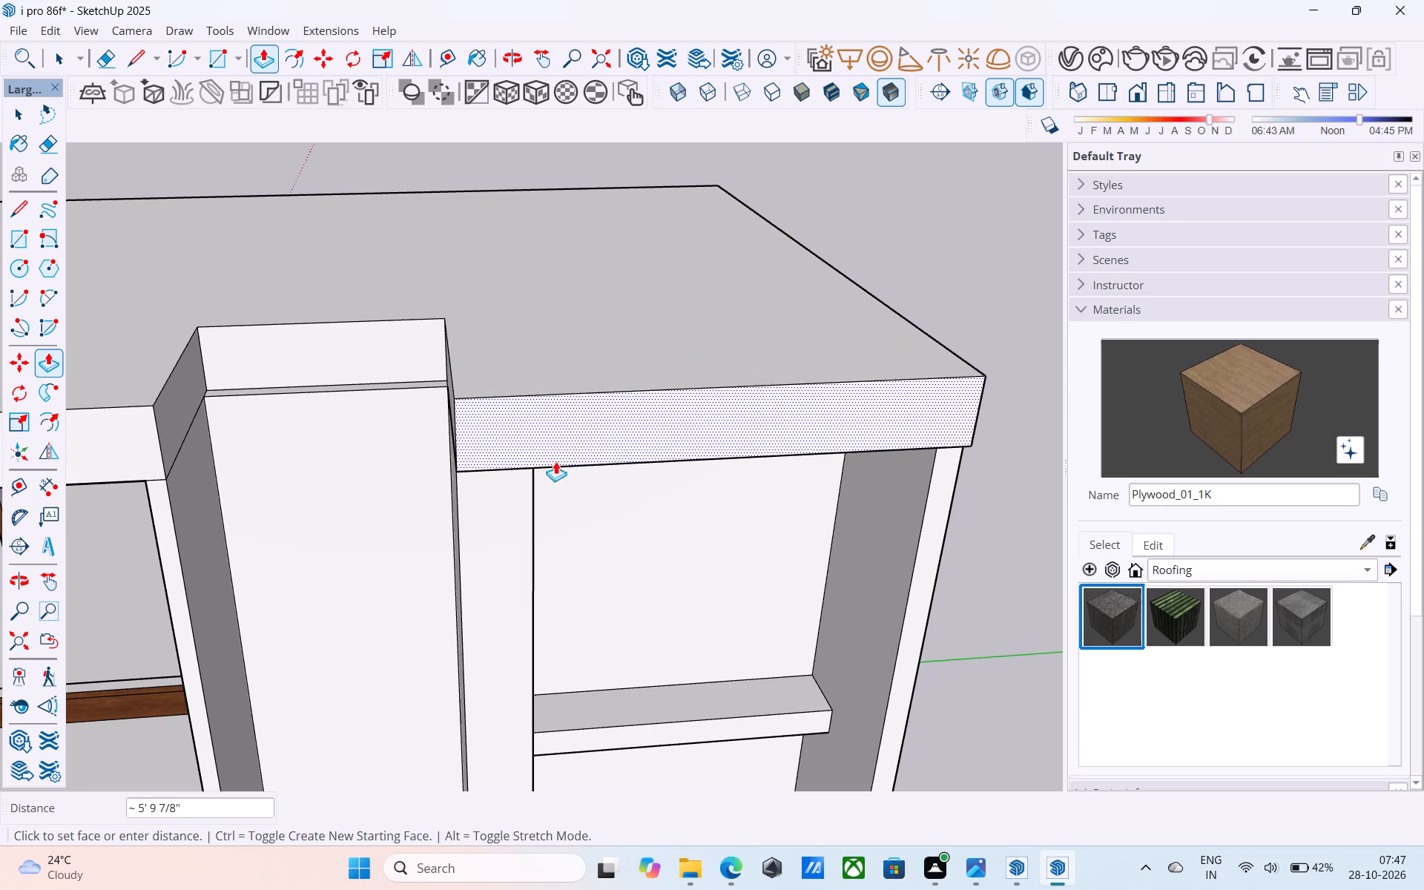
middle_click_drag(468, 494, 518, 464)
scroll(531, 460, "down", 4)
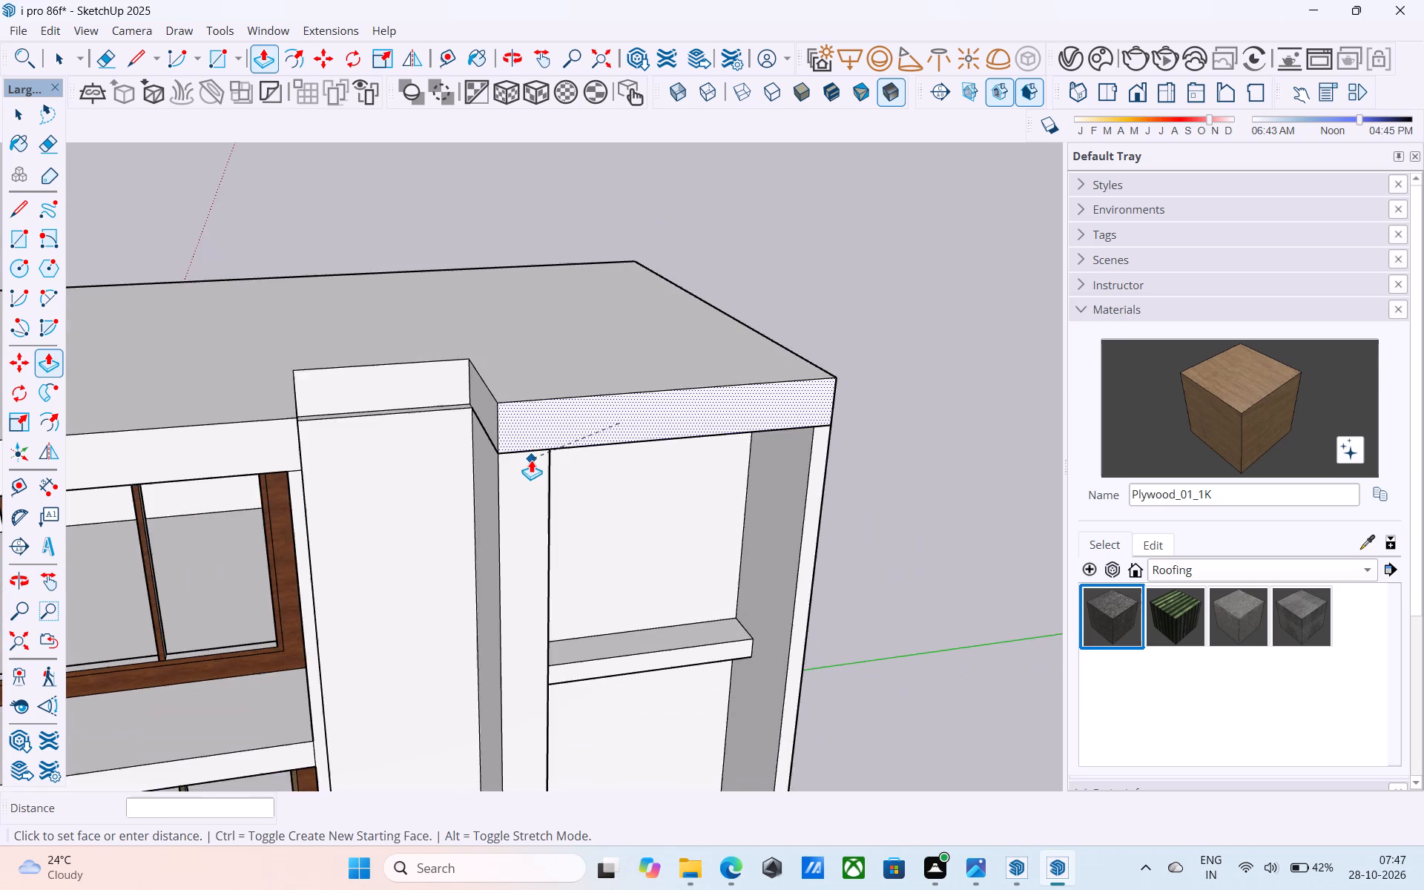
scroll(531, 460, "down", 4)
left_click(504, 481)
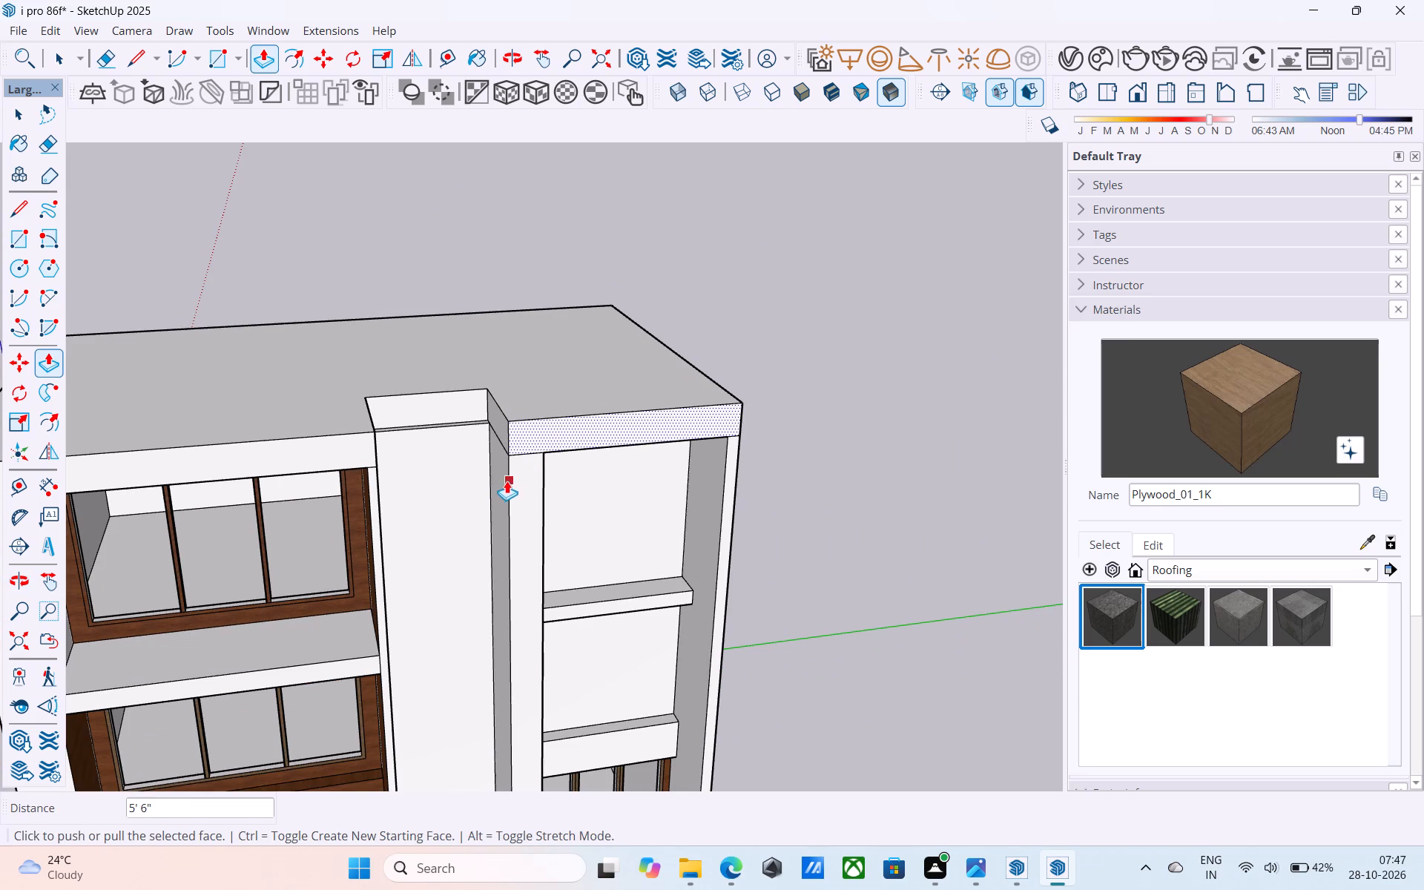
Mark the central fin's outline on the extended slab with a 2' vertical front line and two lines across the top.
middle_click_drag(518, 474, 506, 468)
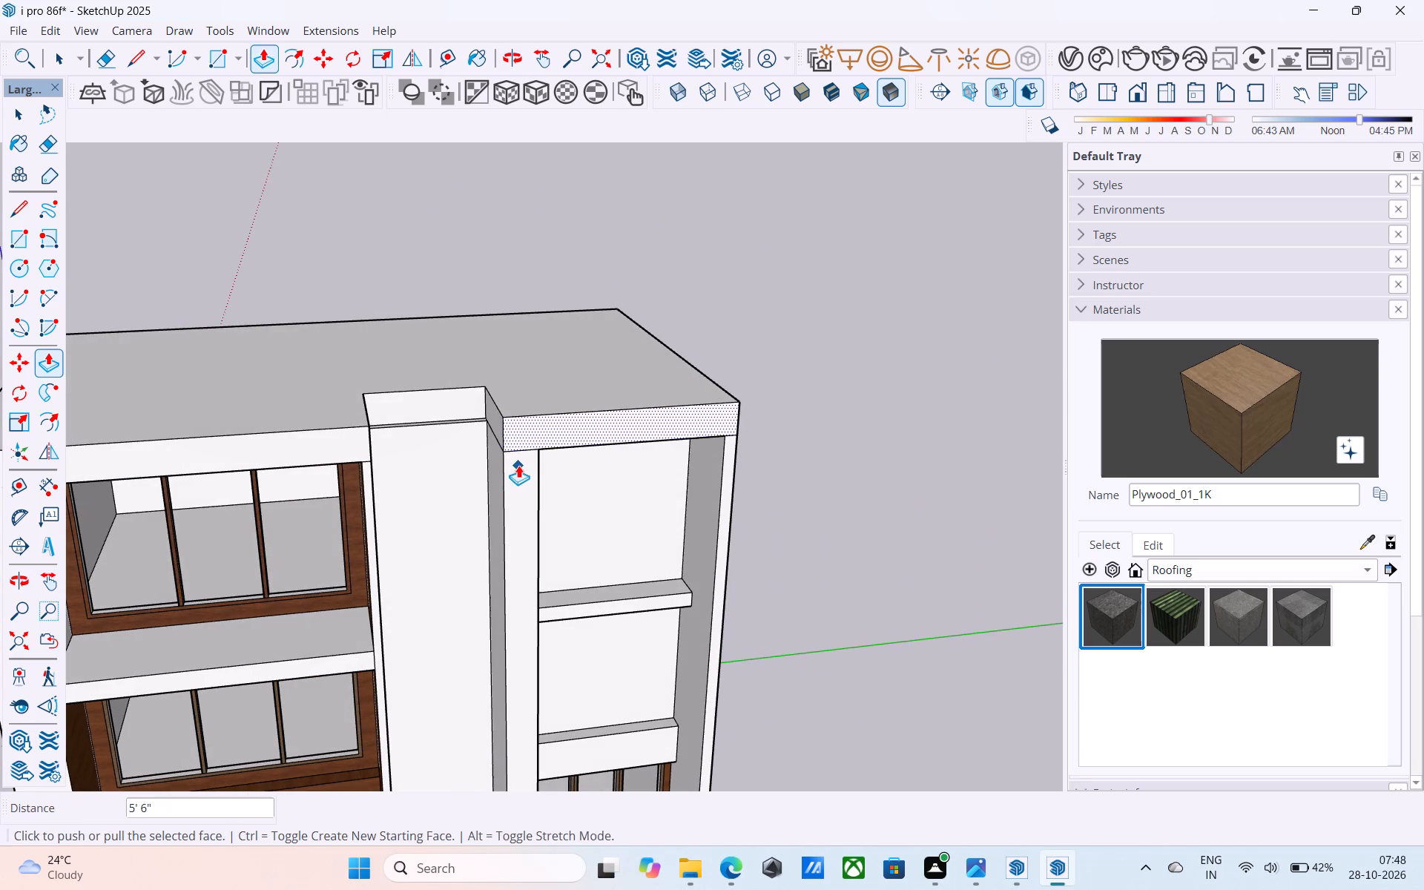
middle_click_drag(533, 460, 519, 458)
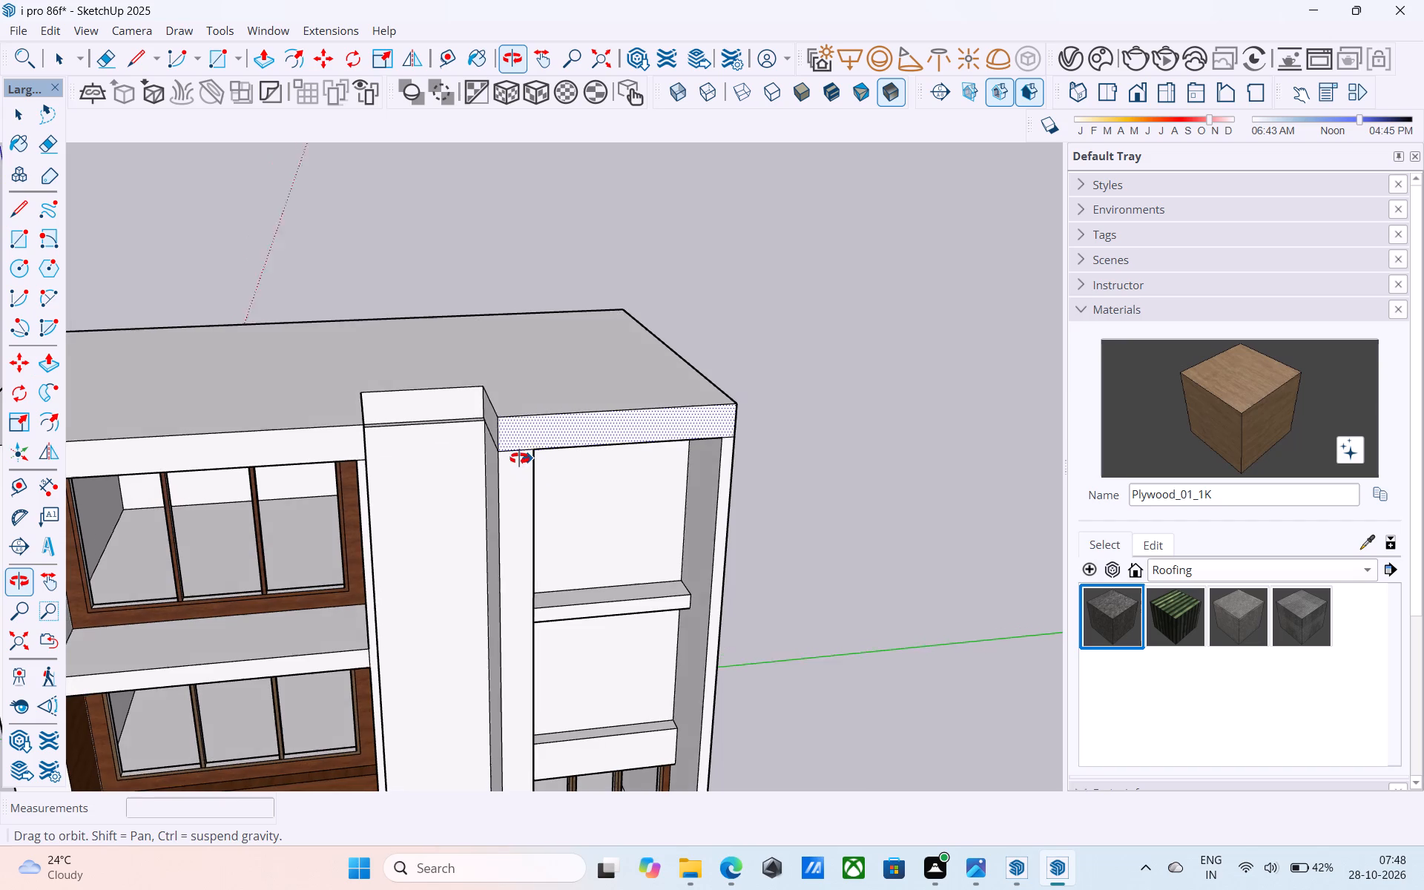
middle_click_drag(519, 458, 515, 454)
key("l")
scroll(584, 417, "up", 7)
middle_click_drag(539, 498, 423, 462)
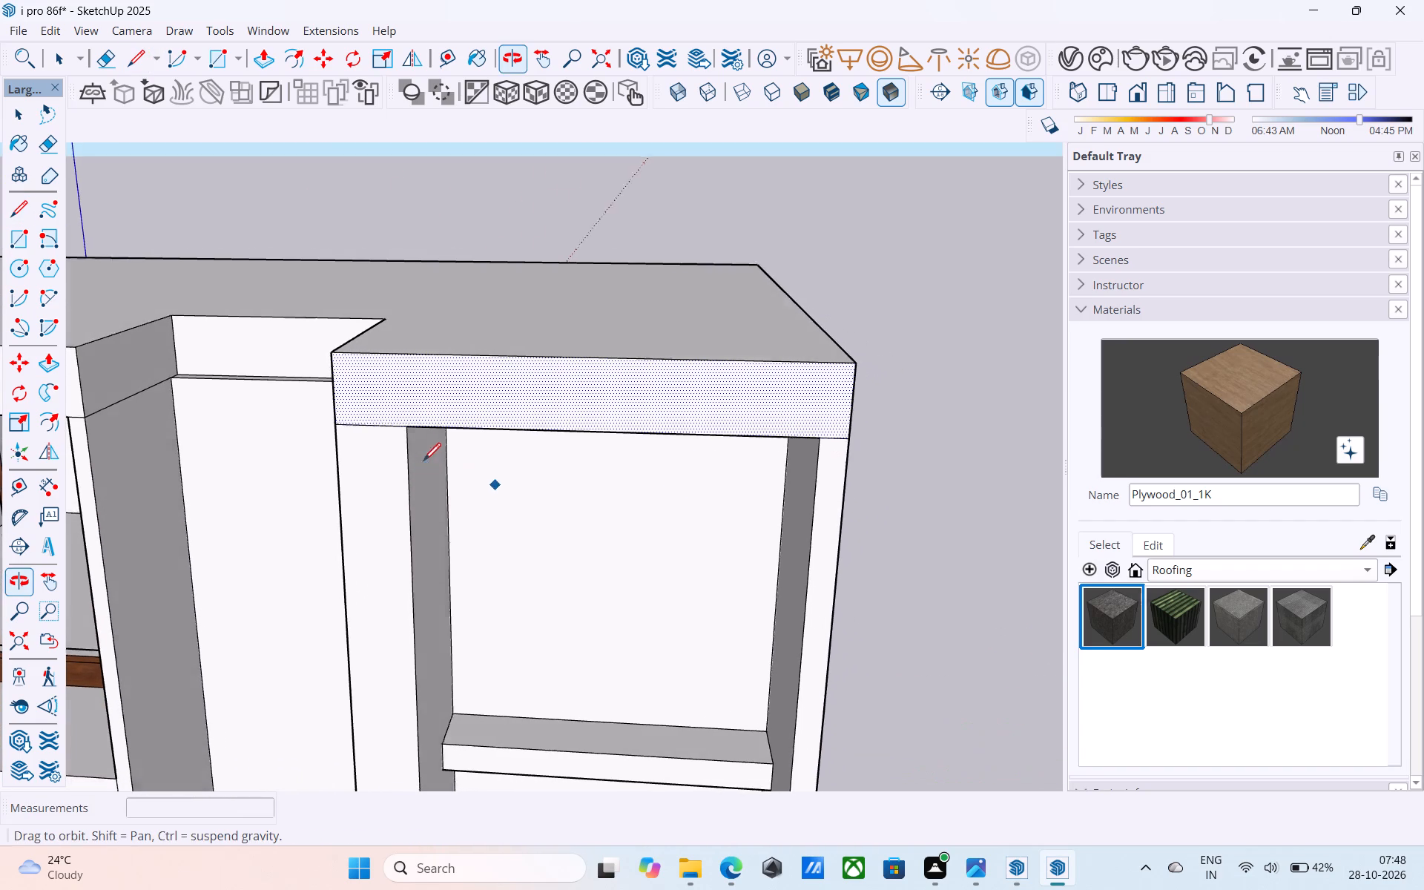
middle_click_drag(423, 462, 427, 470)
left_click(409, 423)
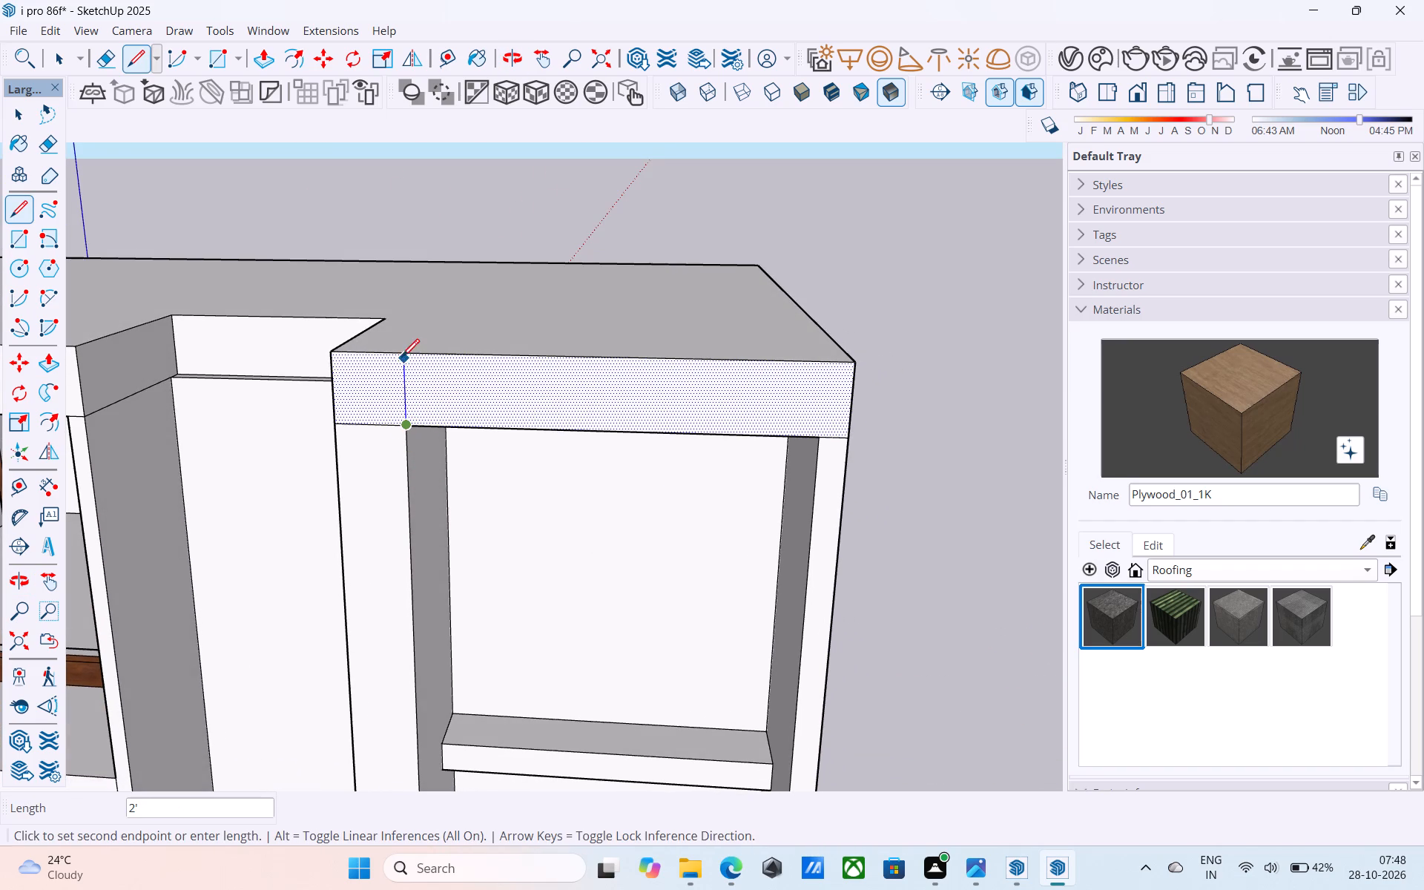
left_click(403, 353)
middle_click_drag(403, 352, 423, 498)
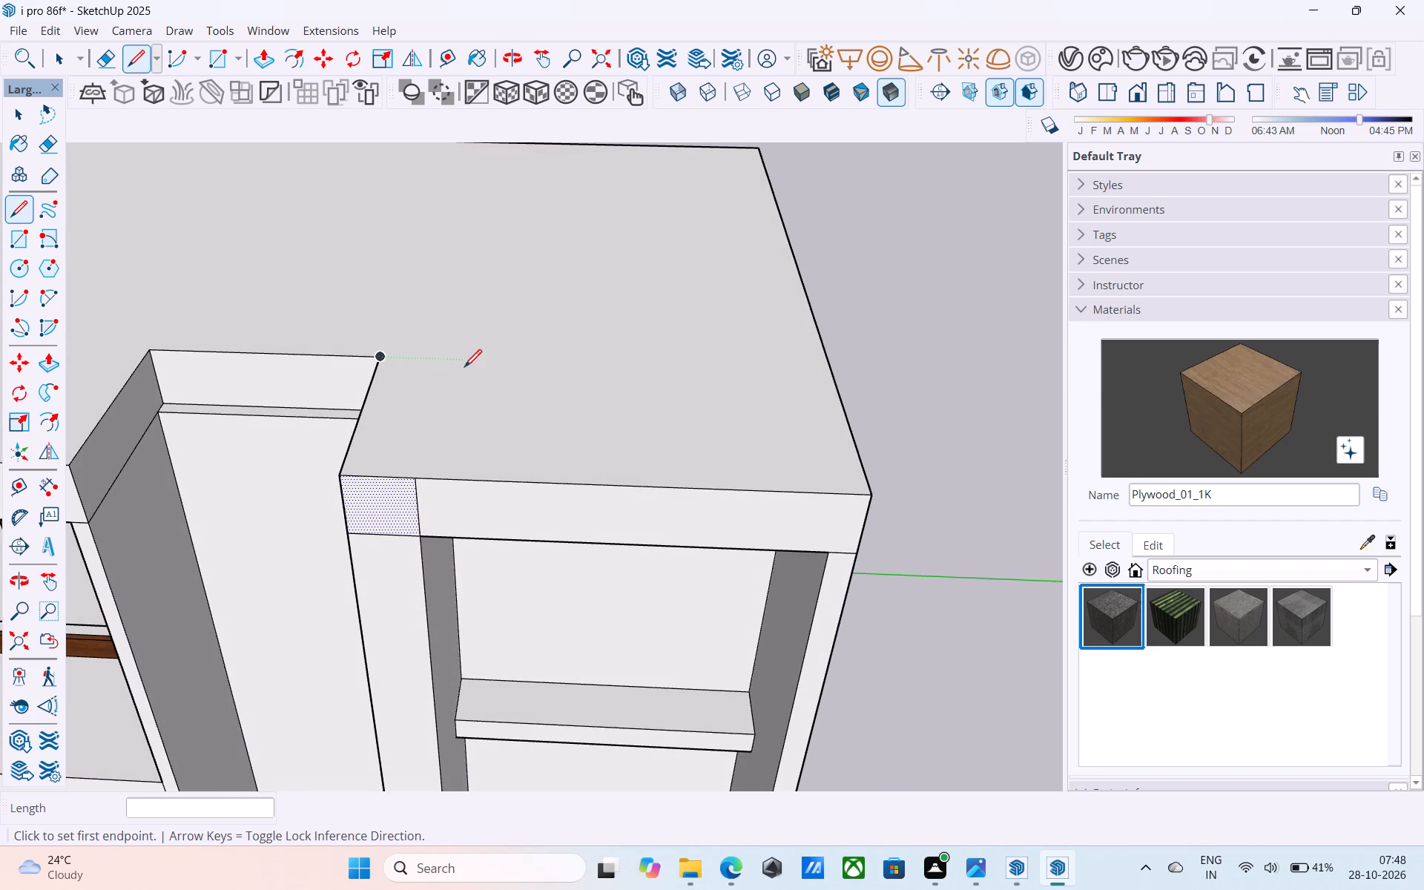
left_click(379, 362)
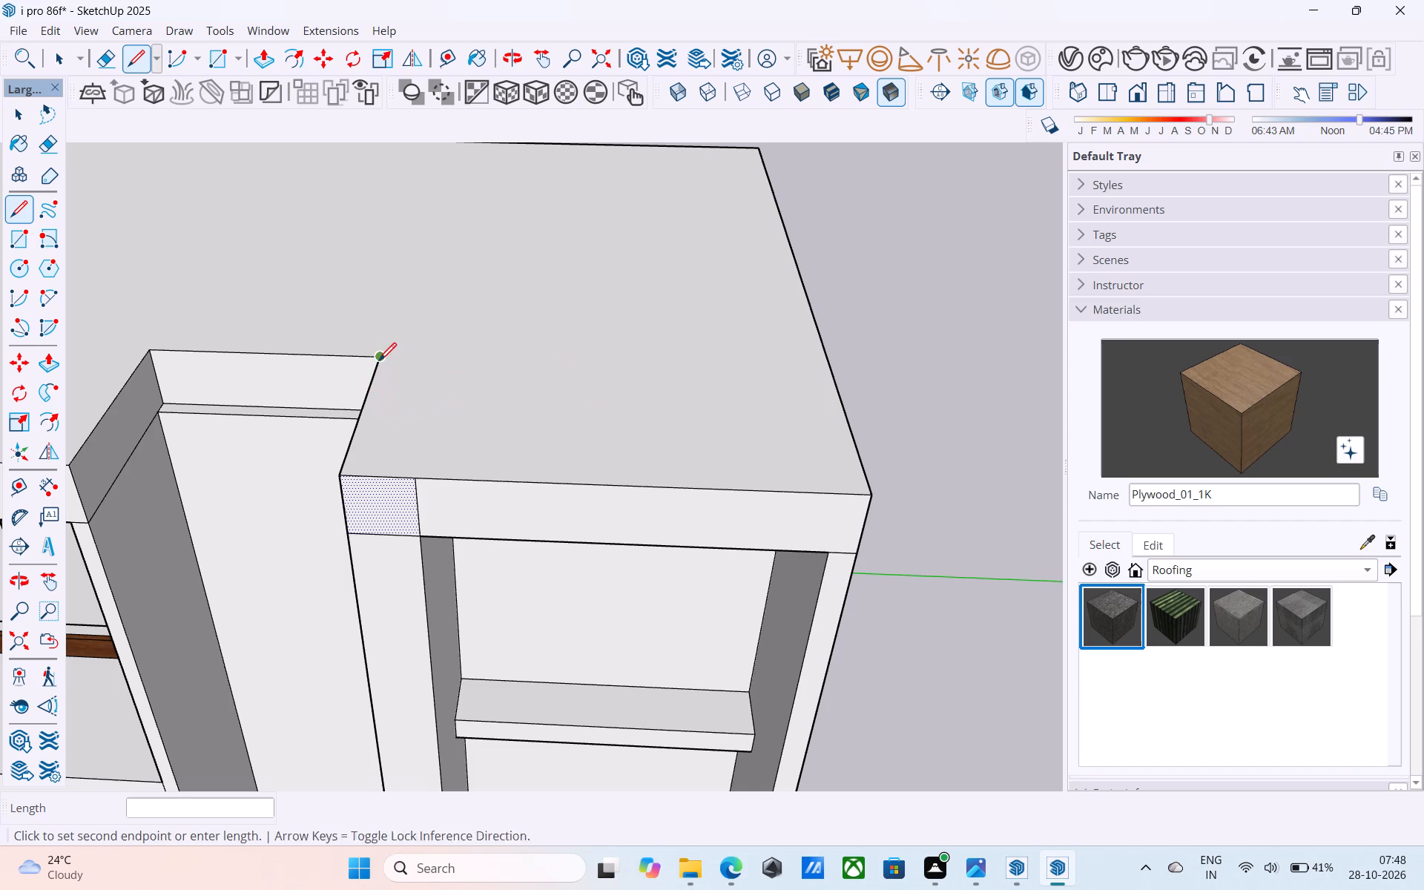
left_click(445, 367)
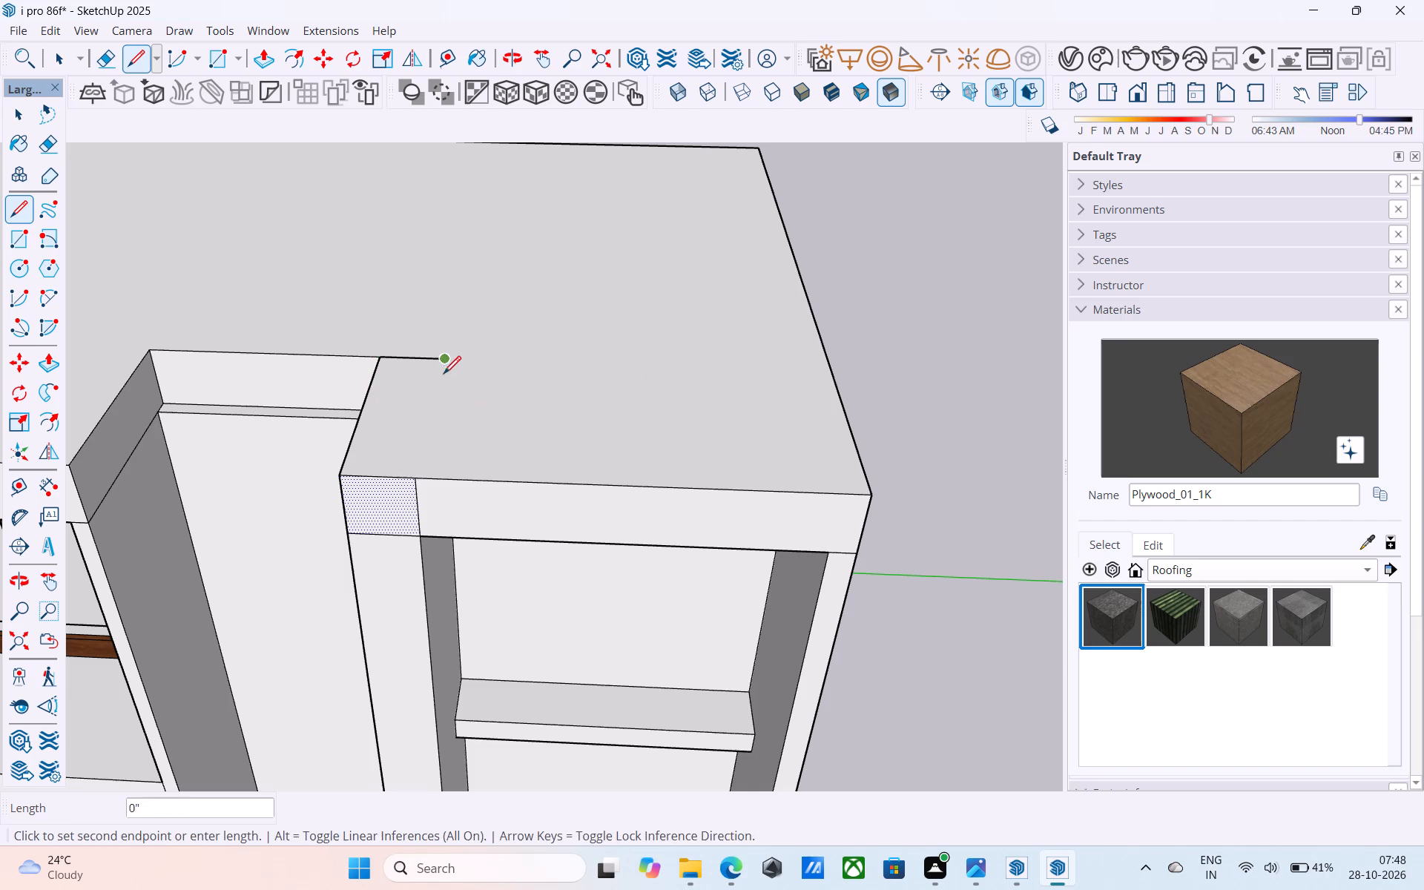
left_click(416, 485)
Raise the marked rectangle above the central fin 2' over the roof slab.
middle_click_drag(422, 478, 625, 418)
key("space")
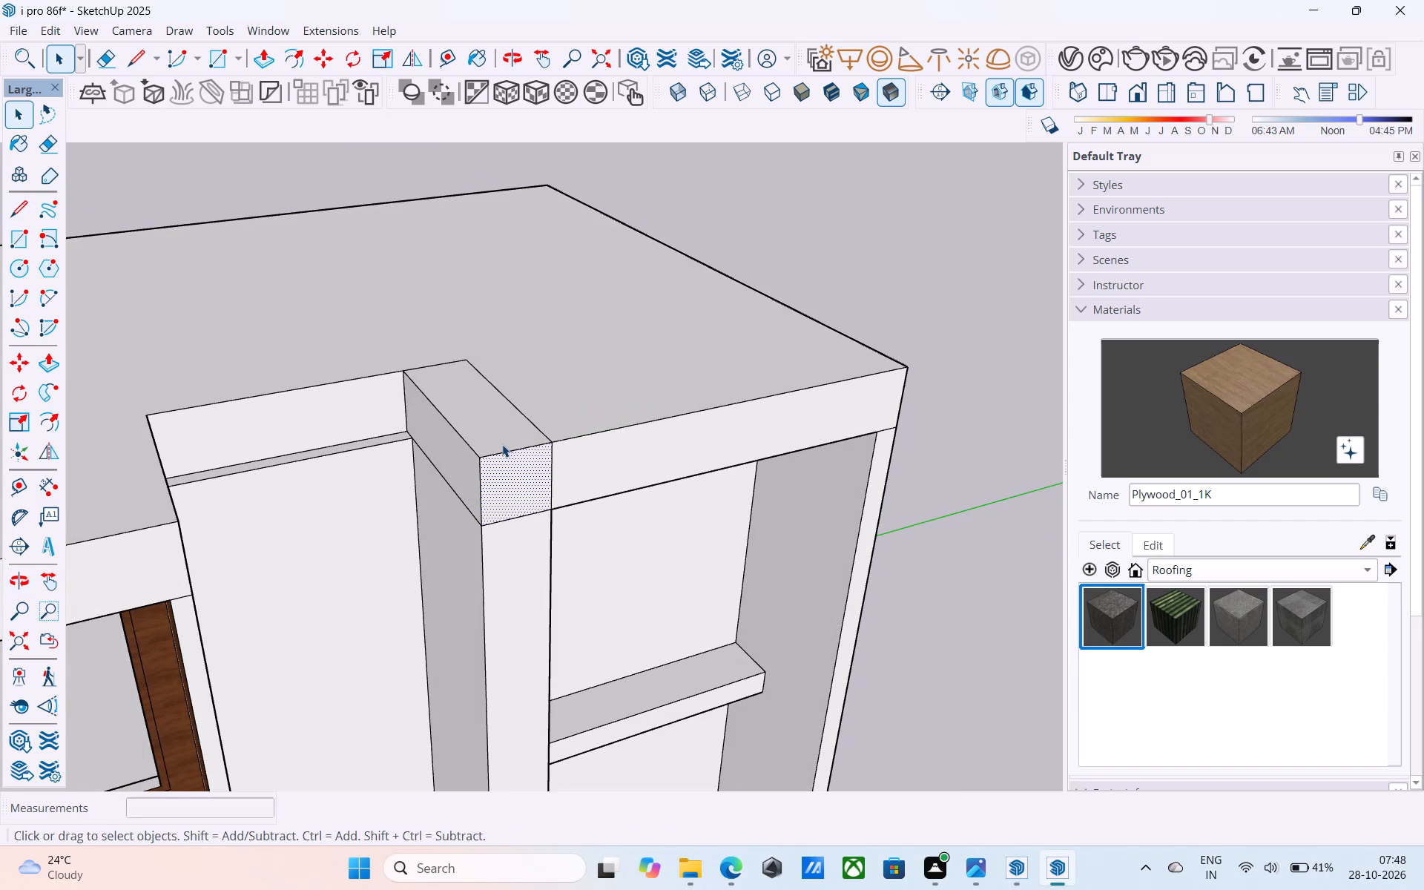
left_click(502, 444)
key("p")
left_click(502, 444)
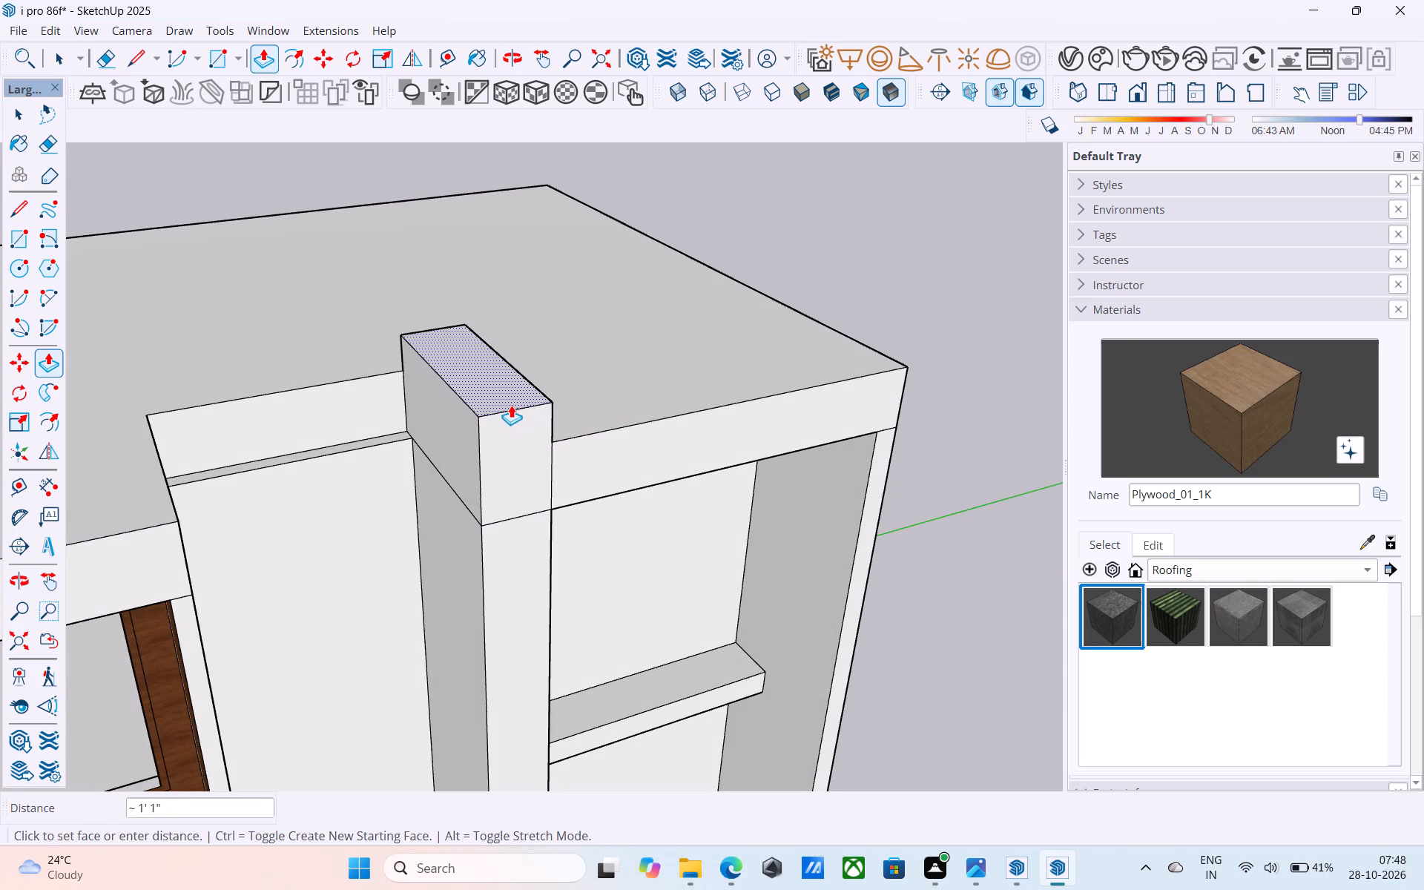
type("2'")
key("Return")
Erase the seam edges between the central fin and the raised block on its front and side faces.
key("e")
left_click_drag(525, 486, 536, 564)
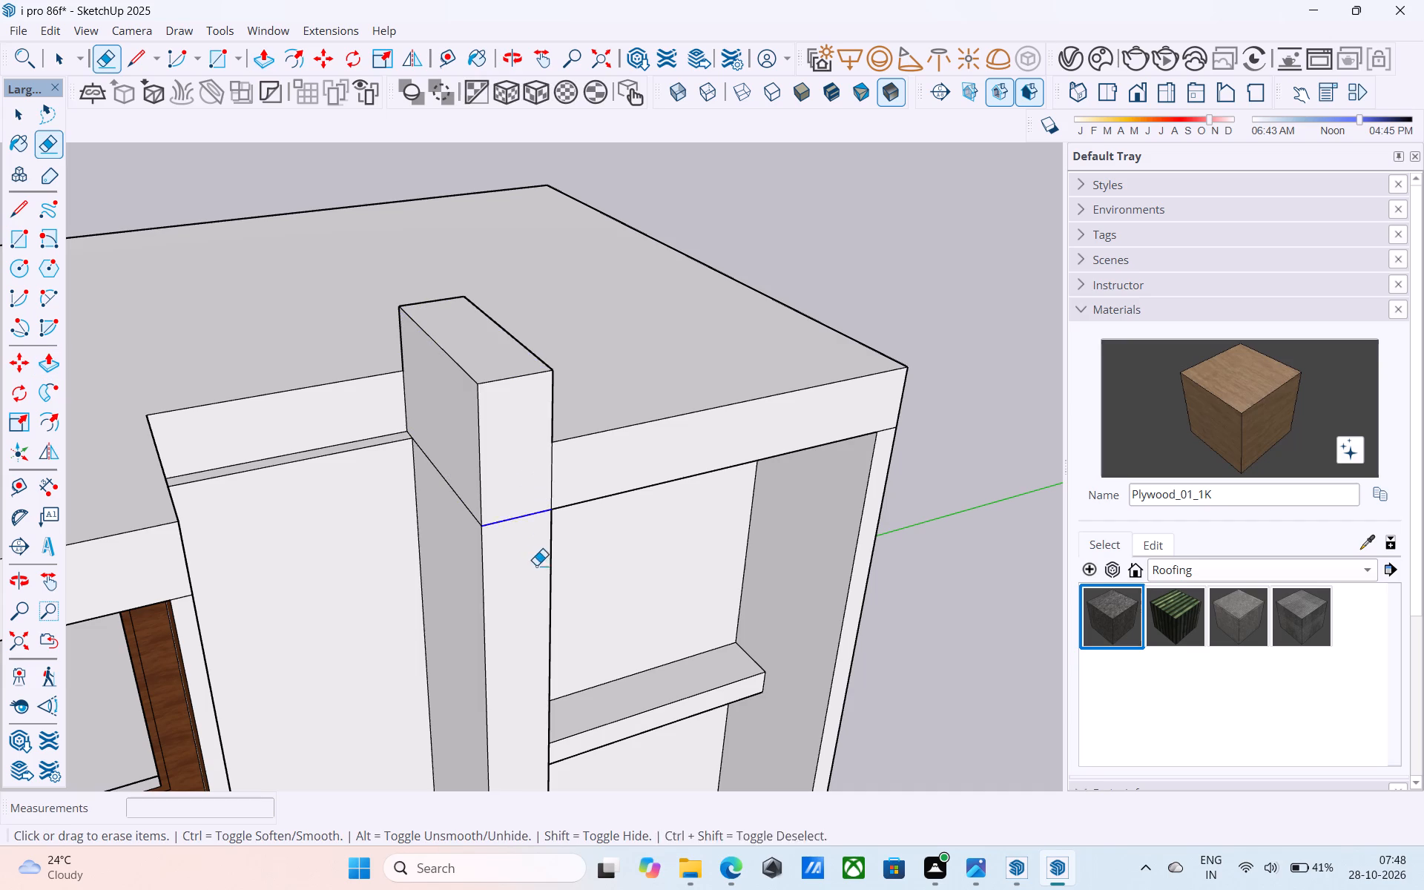
left_click_drag(461, 495, 456, 521)
middle_click_drag(457, 527, 1121, 613)
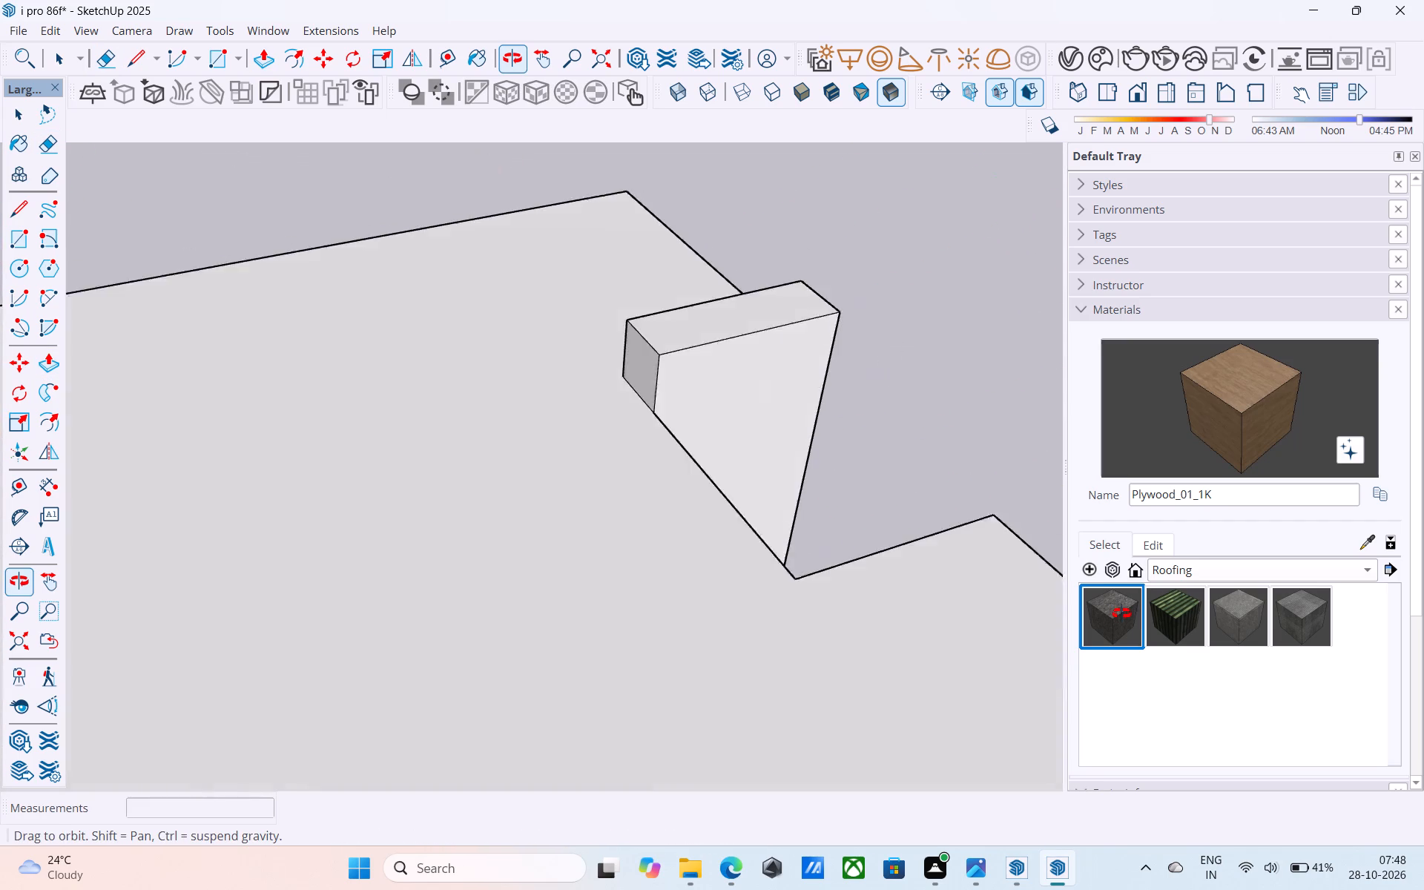
middle_click_drag(1121, 613, 409, 501)
Pull the recessed slab face between the tall window frame and the central fin out flush with the wall below.
scroll(283, 429, "up", 3)
key("space")
left_click(282, 423)
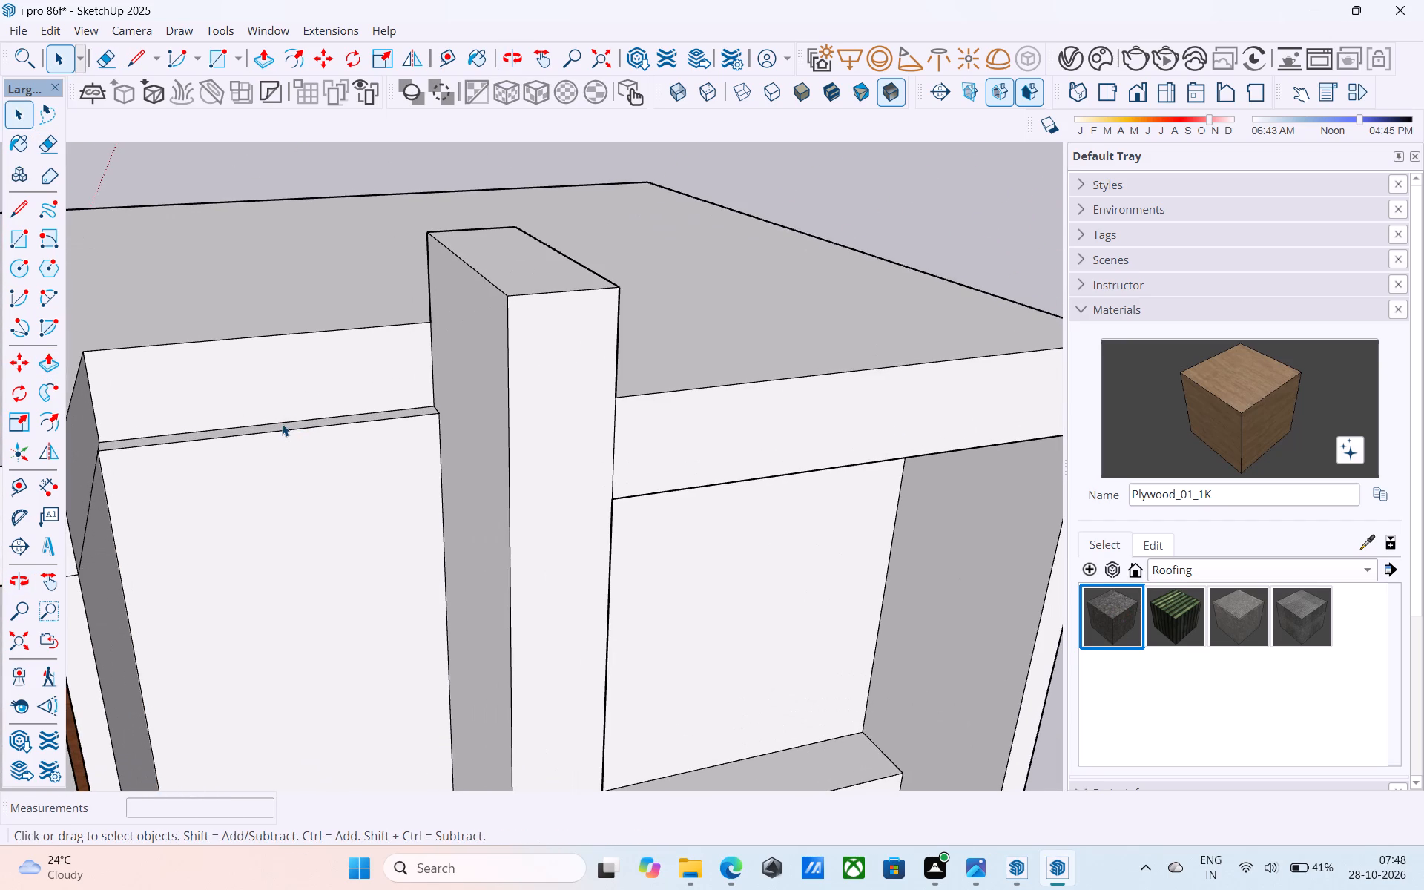
left_click(285, 415)
key("p")
left_click(285, 415)
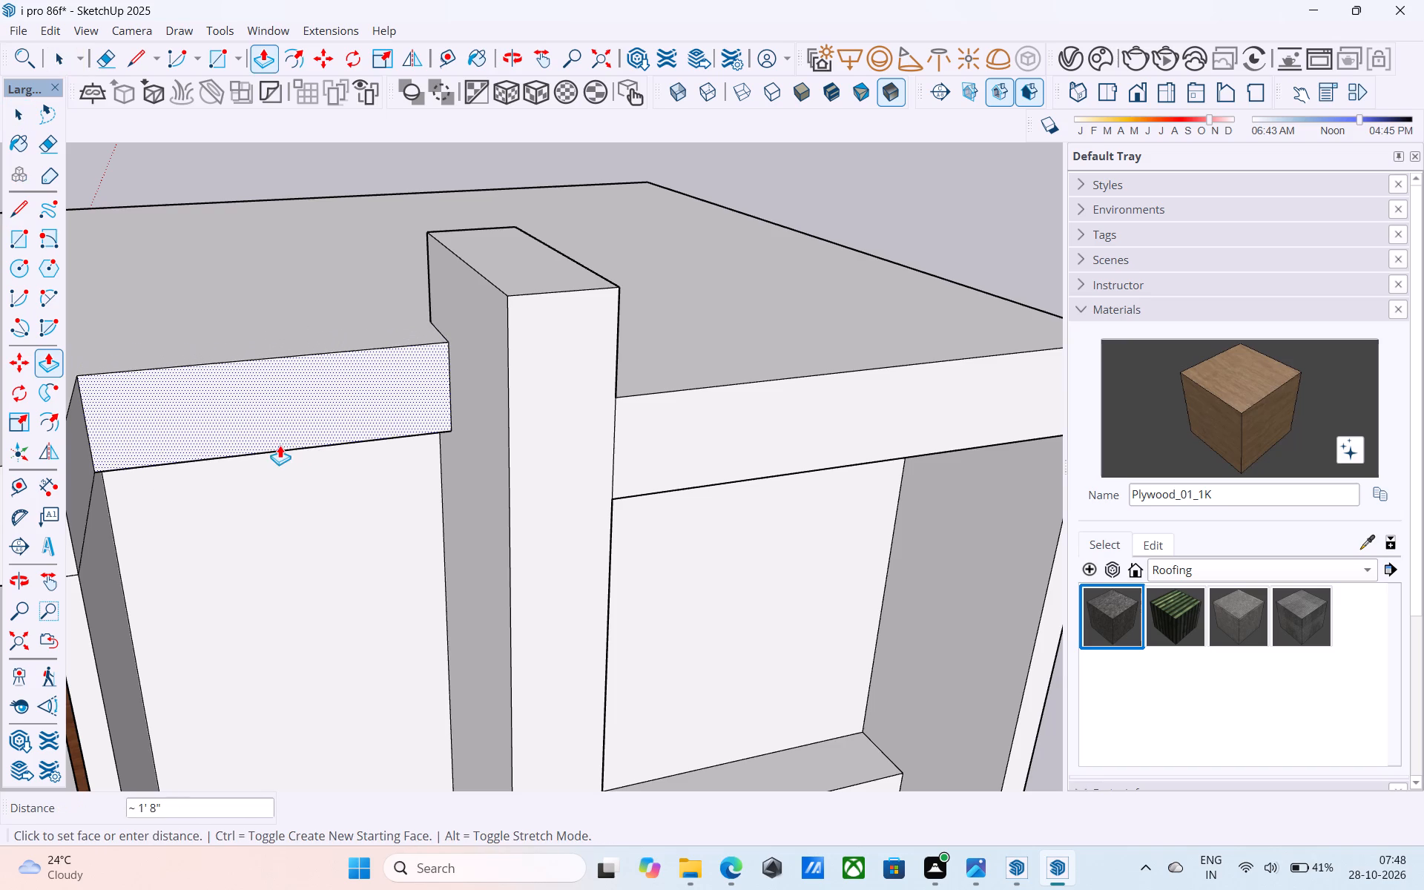
middle_click_drag(315, 429, 355, 53)
left_click(228, 468)
key("space")
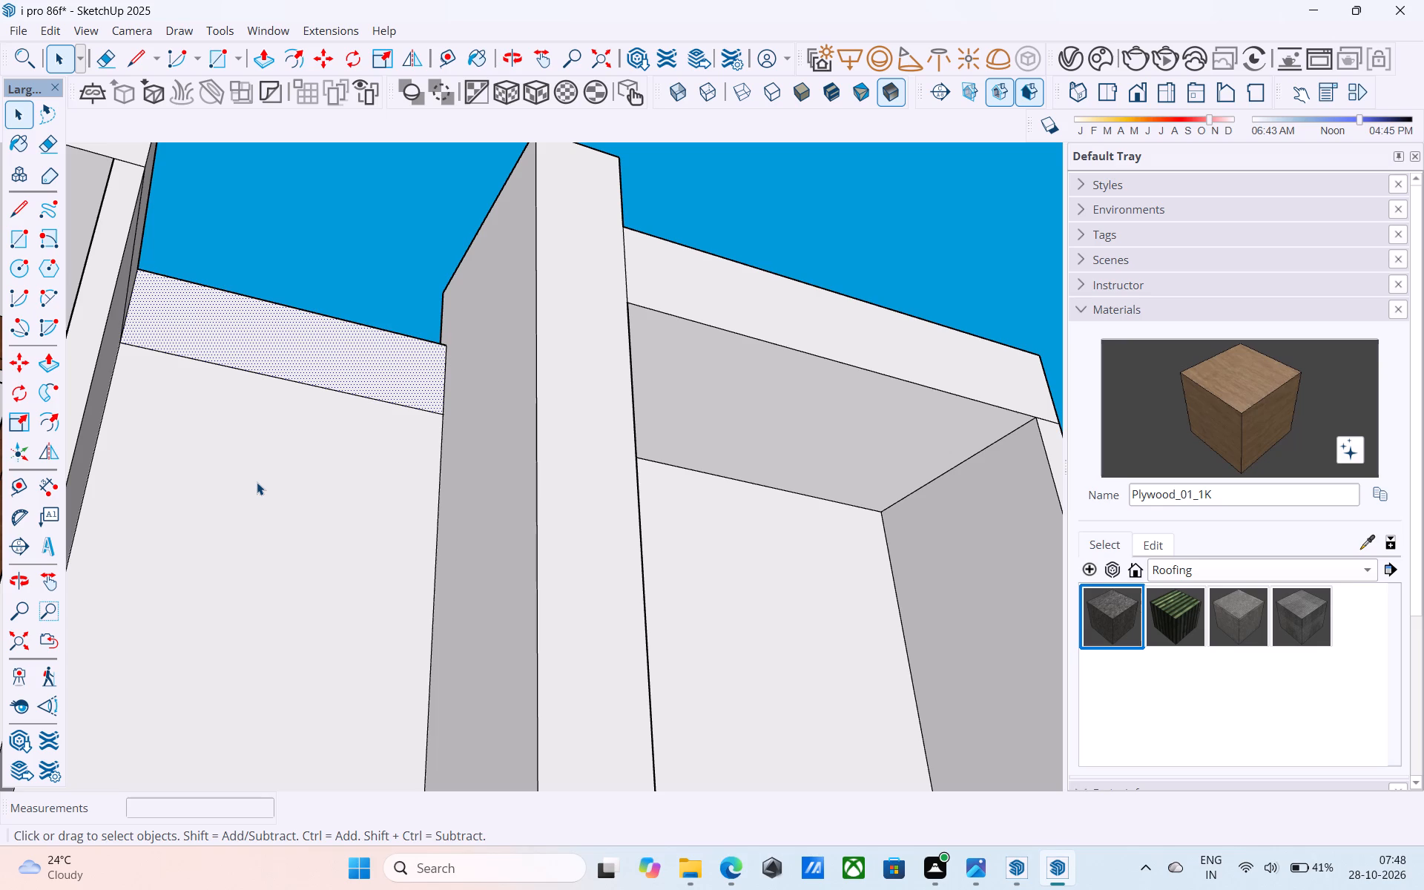
Paint the white underside of the projecting wooden band above the balcony window with Wood_Veneer_15_1K from the Wood materials.
scroll(418, 746, "down", 1)
scroll(197, 456, "down", 8)
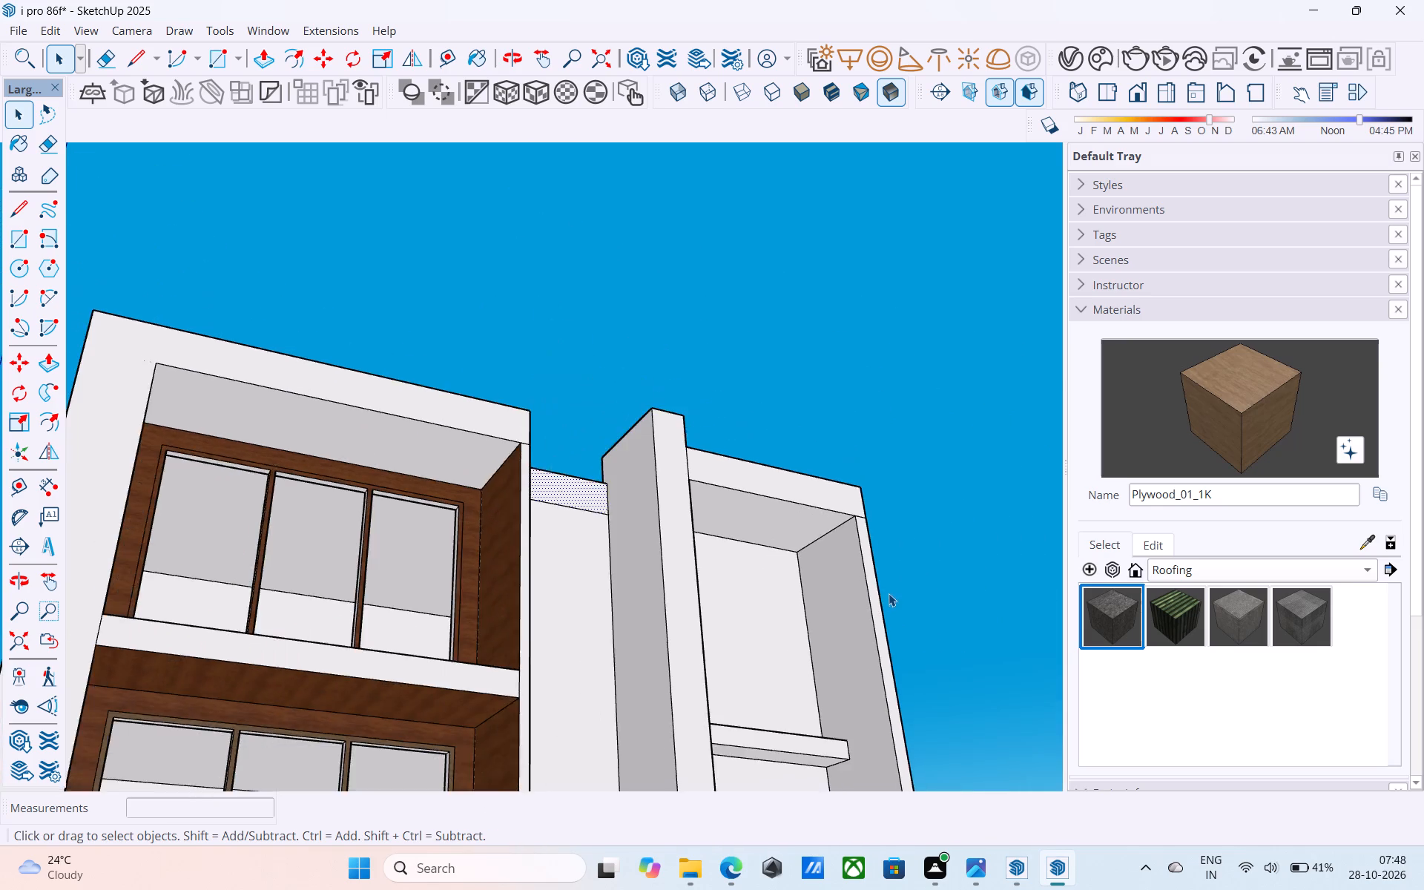
scroll(889, 593, "down", 2)
middle_click_drag(874, 603, 828, 649)
scroll(828, 649, "down", 2)
middle_click_drag(769, 720, 751, 469, "shift")
scroll(736, 516, "down", 3)
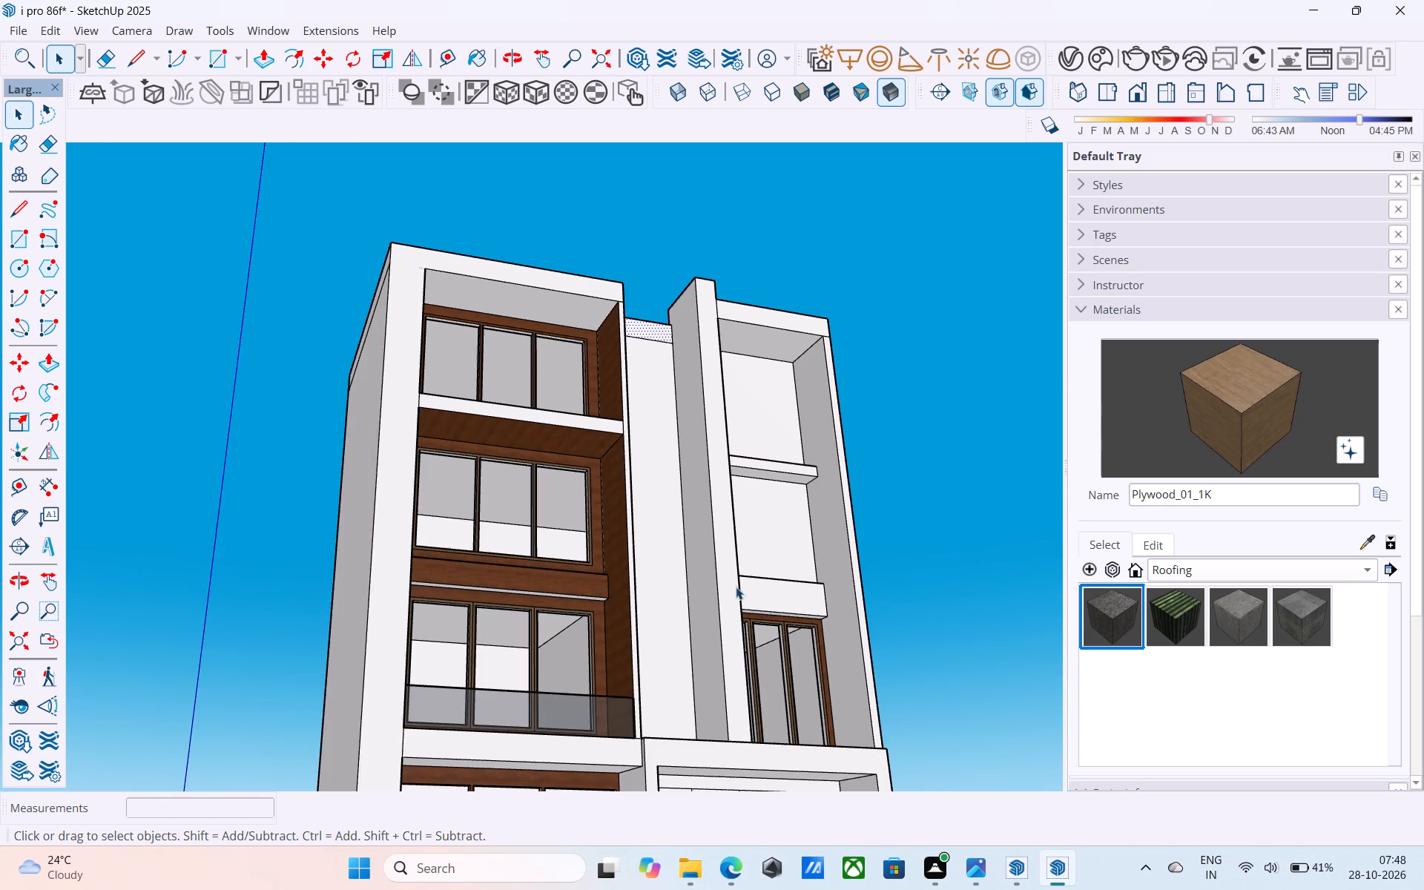
middle_click_drag(733, 656, 758, 487)
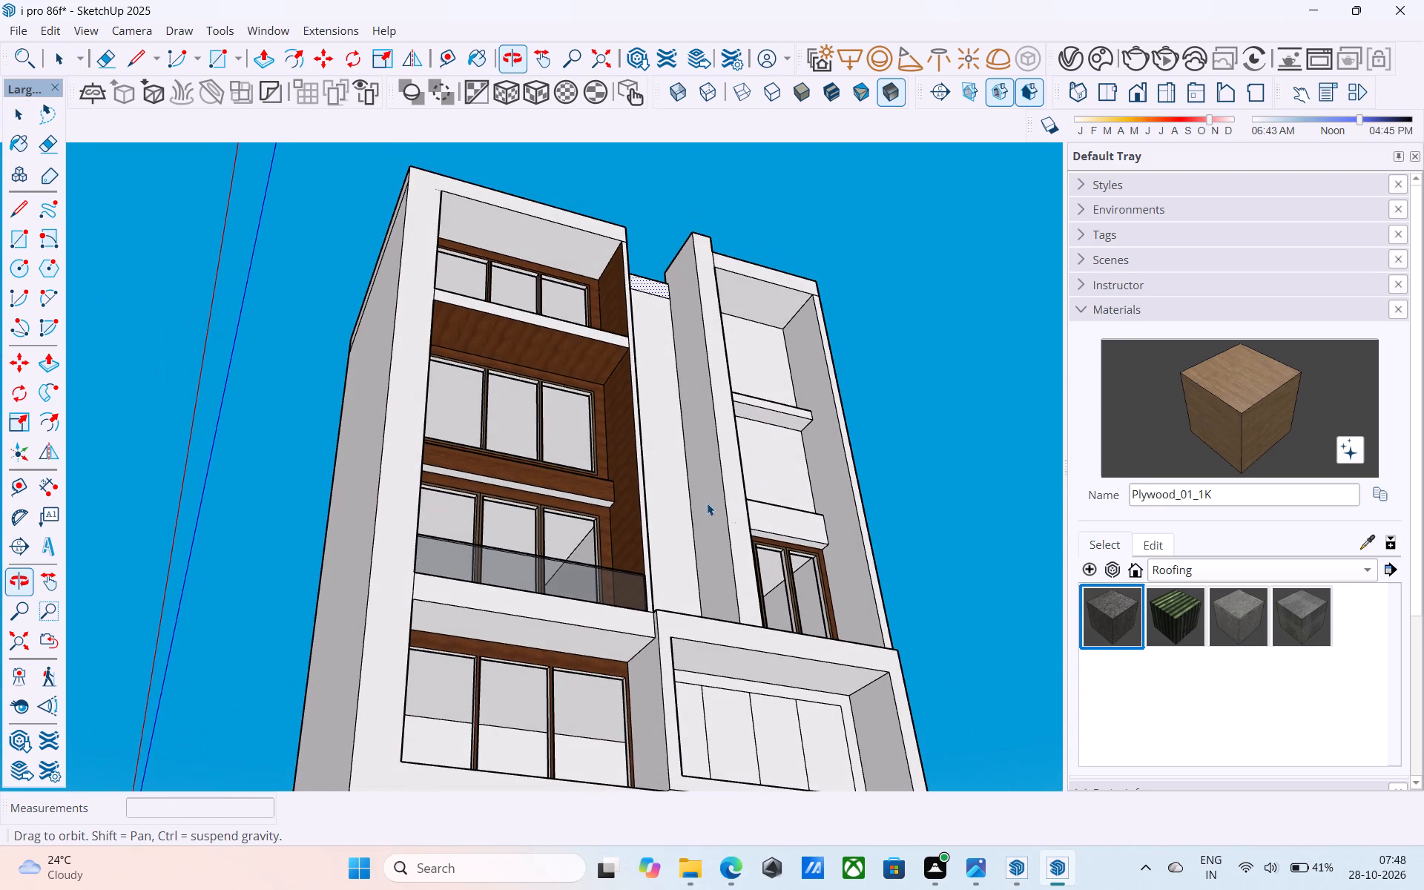
left_click(1186, 570)
left_click(1195, 632)
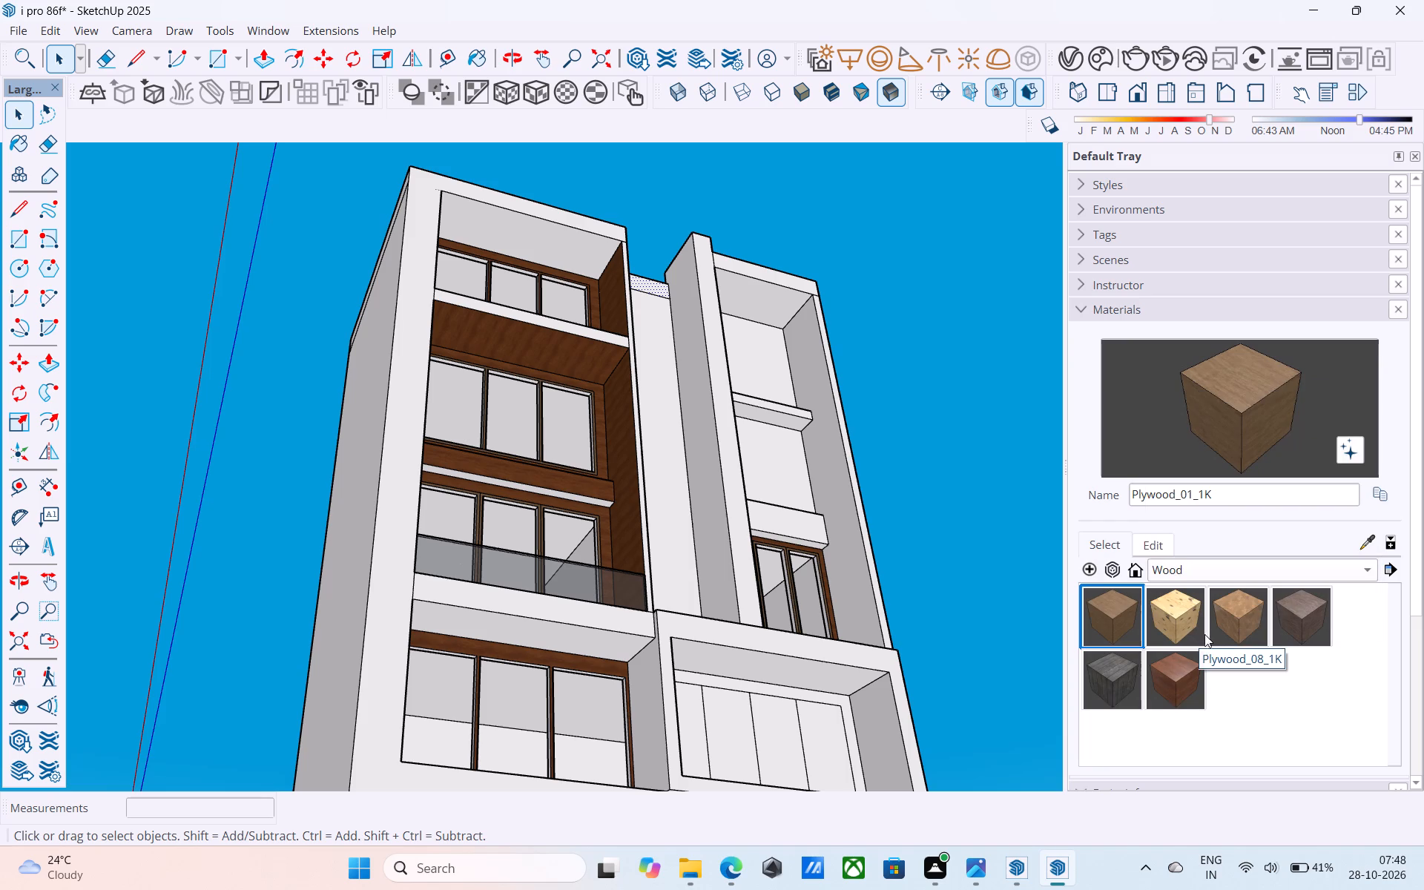
left_click(1180, 664)
scroll(506, 496, "up", 6)
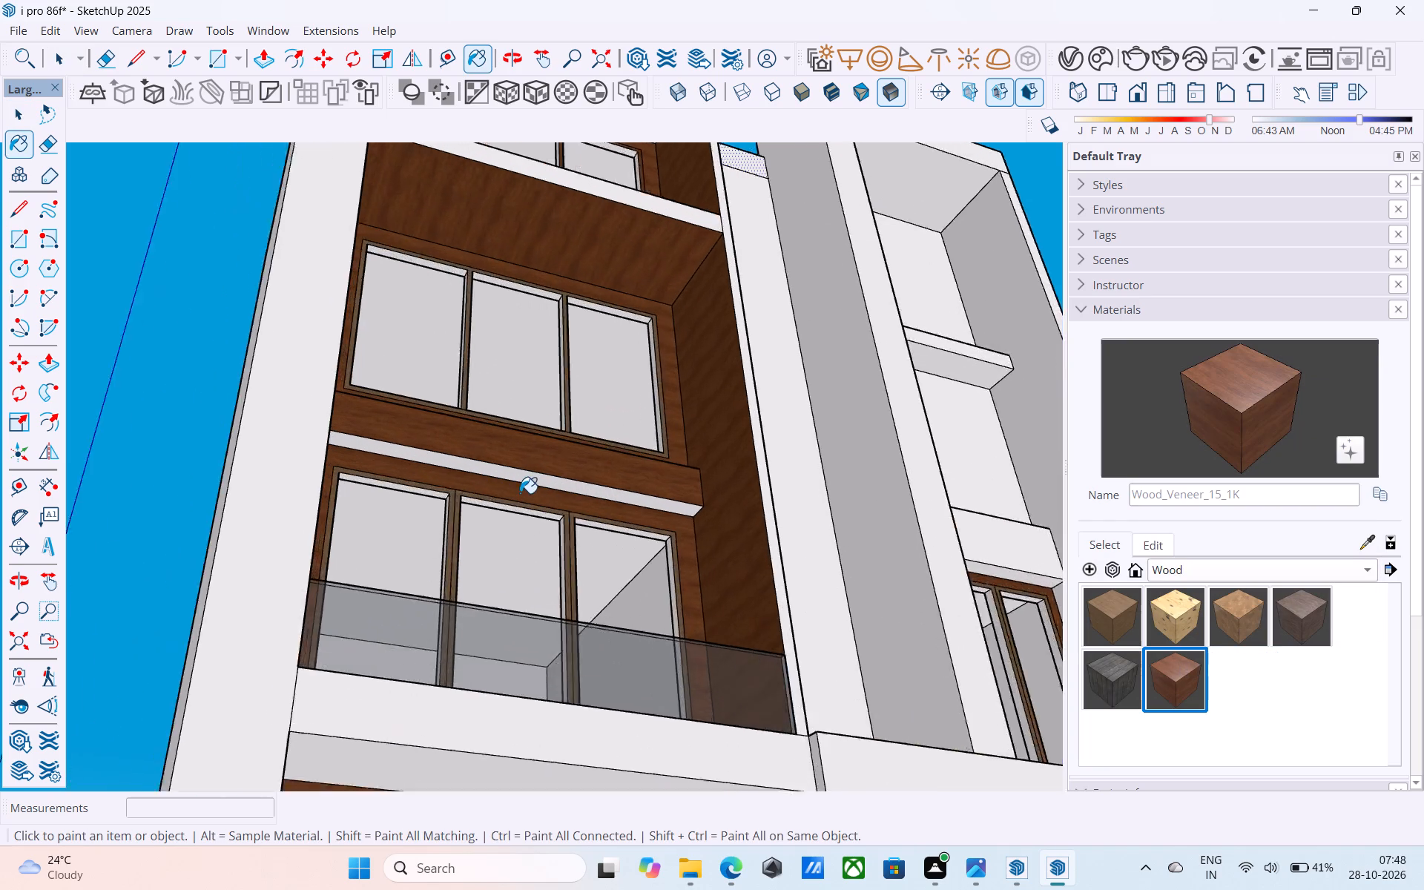
scroll(520, 493, "up", 5)
left_click(537, 475)
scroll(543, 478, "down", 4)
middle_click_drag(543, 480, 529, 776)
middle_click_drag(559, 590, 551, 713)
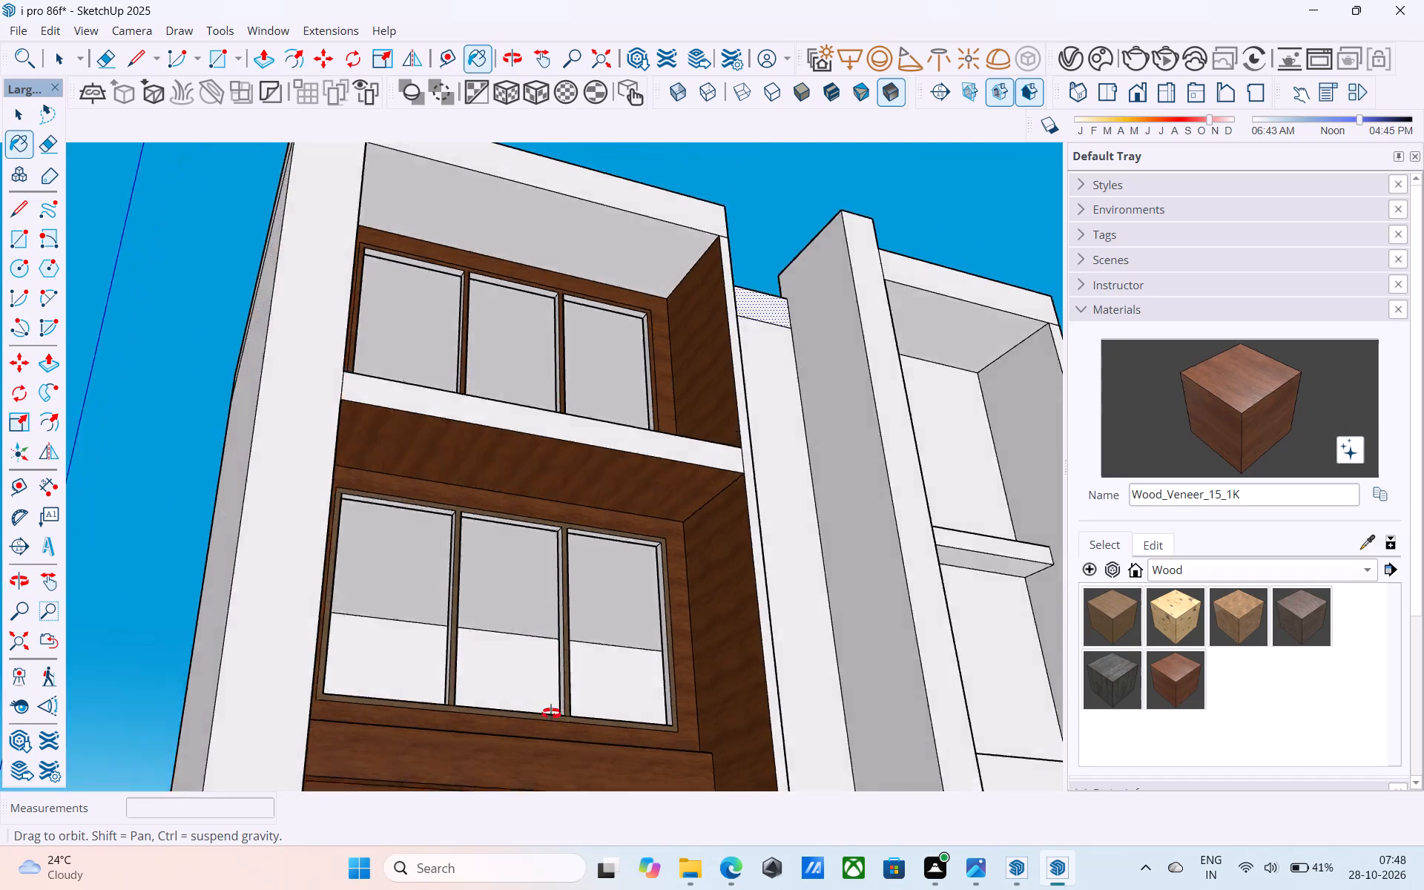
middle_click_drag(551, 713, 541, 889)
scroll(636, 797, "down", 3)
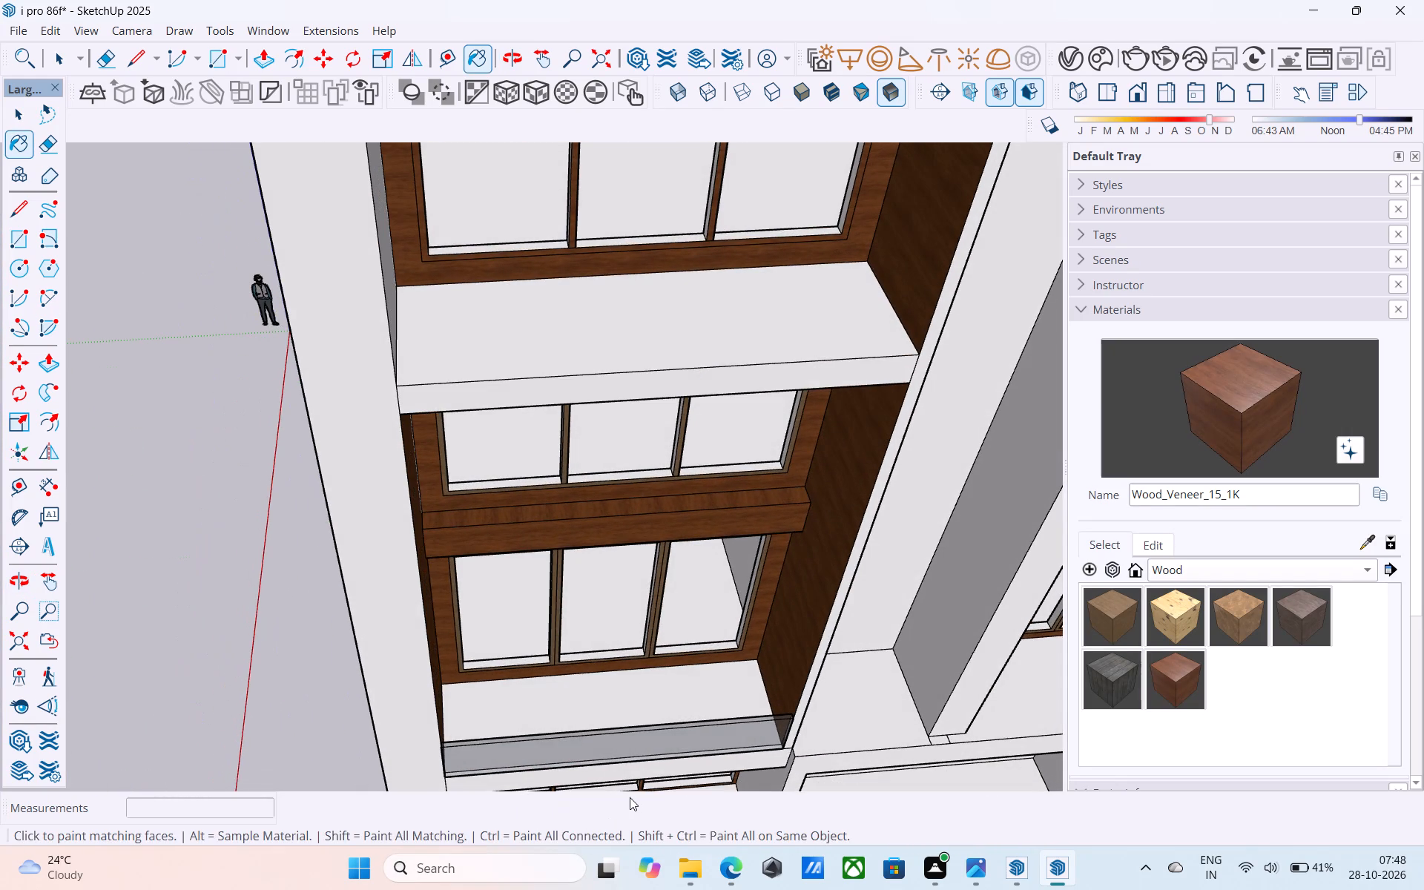
Save the building model.
scroll(622, 674, "down", 2)
middle_click_drag(622, 674, 629, 593)
middle_click_drag(620, 593, 612, 580)
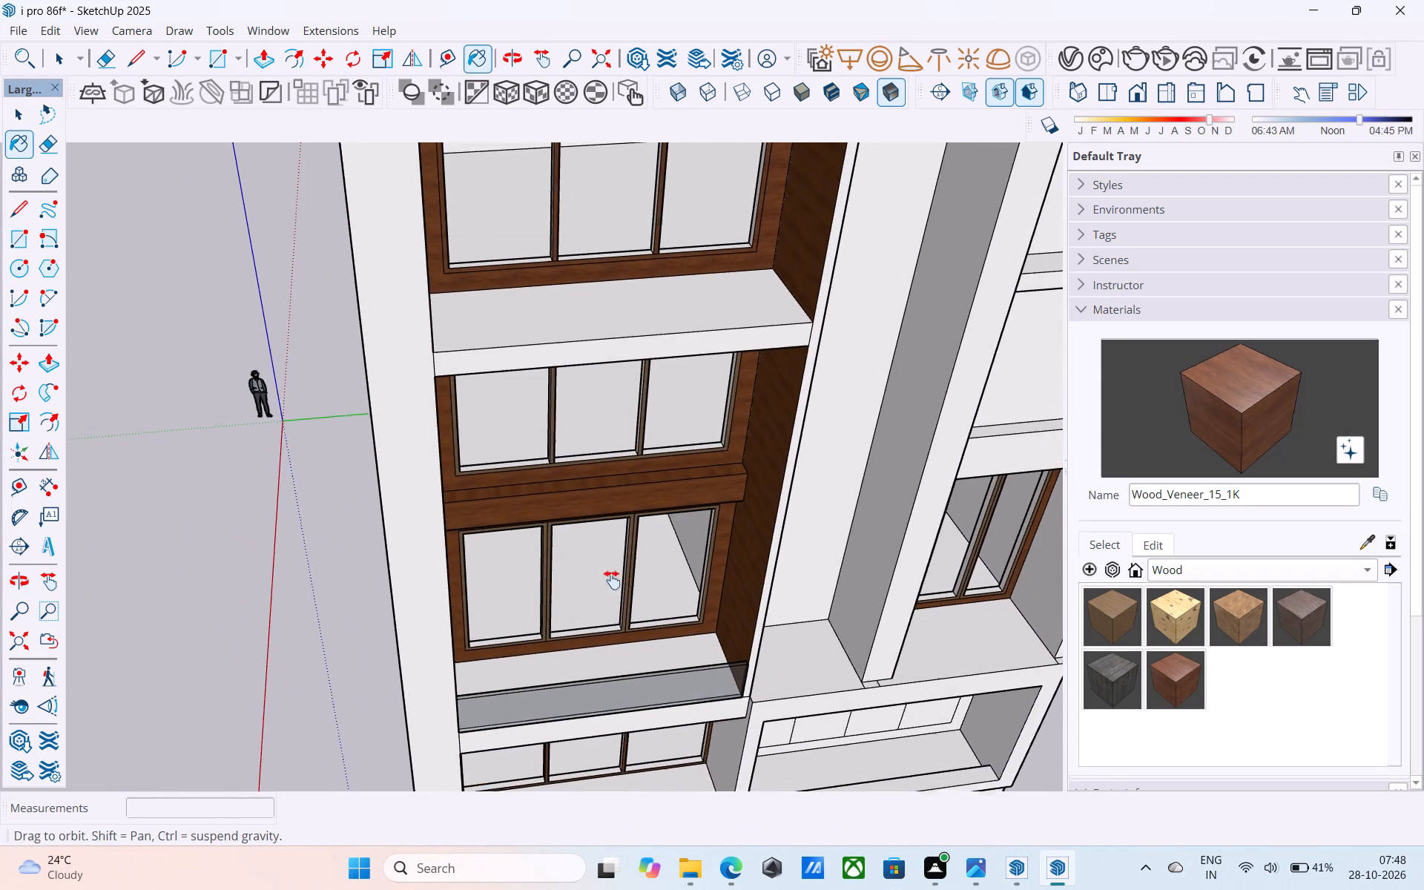
middle_click_drag(612, 580, 663, 423)
middle_click_drag(688, 659, 656, 853)
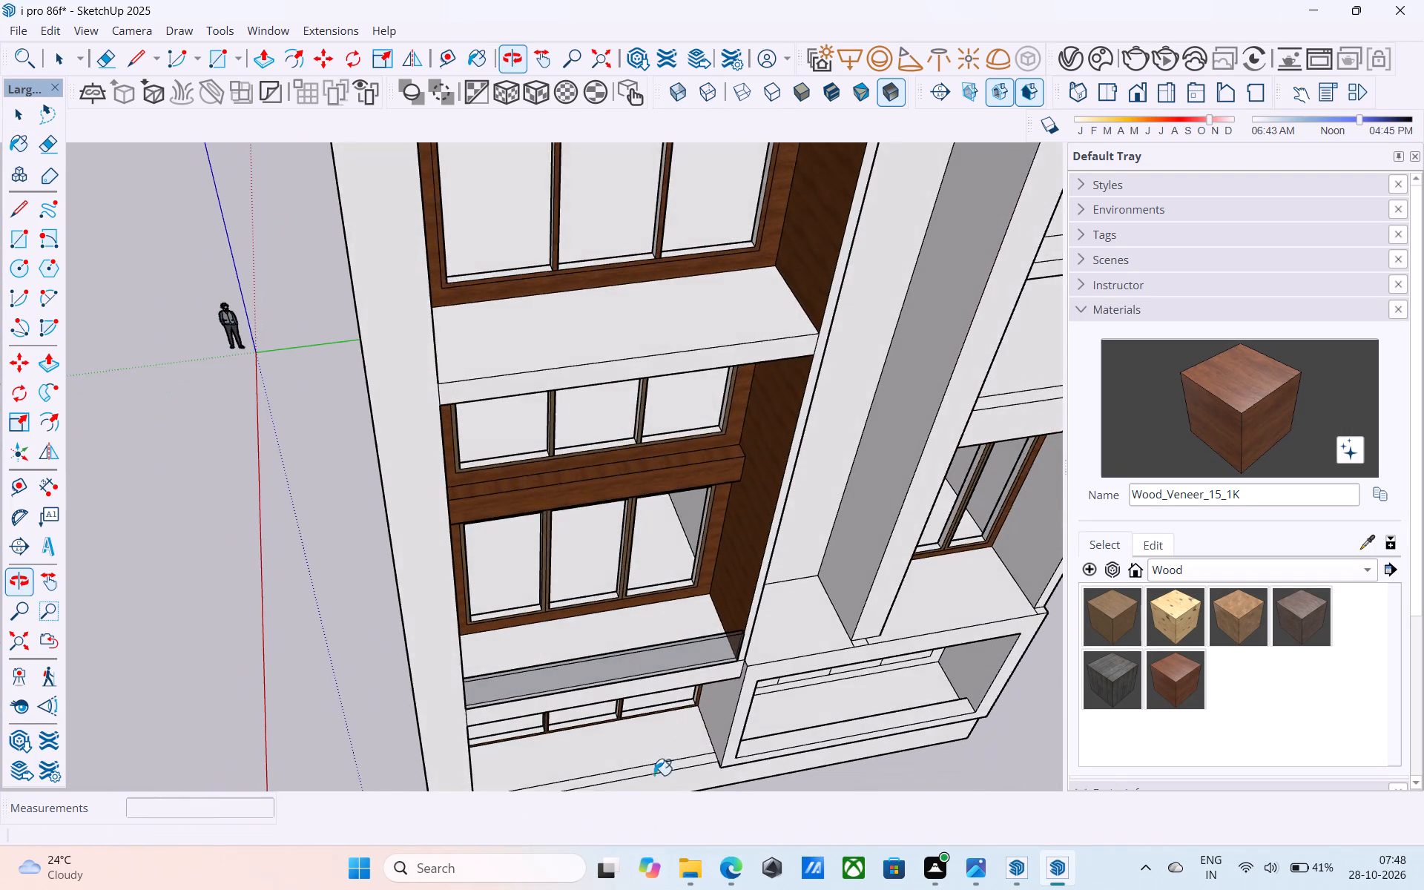
scroll(665, 636, "up", 1)
scroll(666, 647, "down", 2)
middle_click_drag(671, 709, 645, 486)
scroll(655, 544, "down", 3)
middle_click(660, 561, "shift")
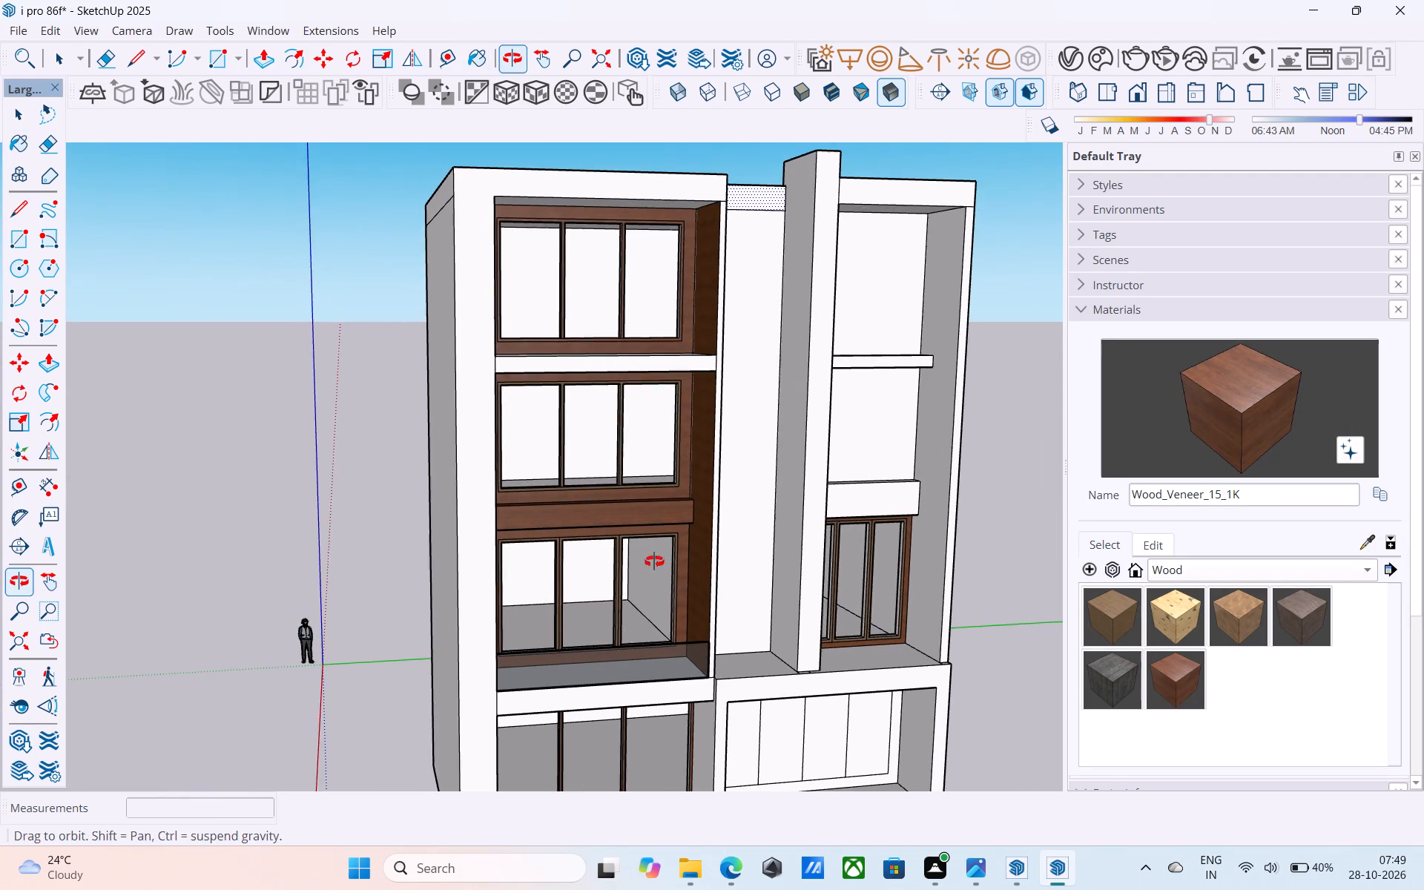
key("ctrl+s")
key("space")
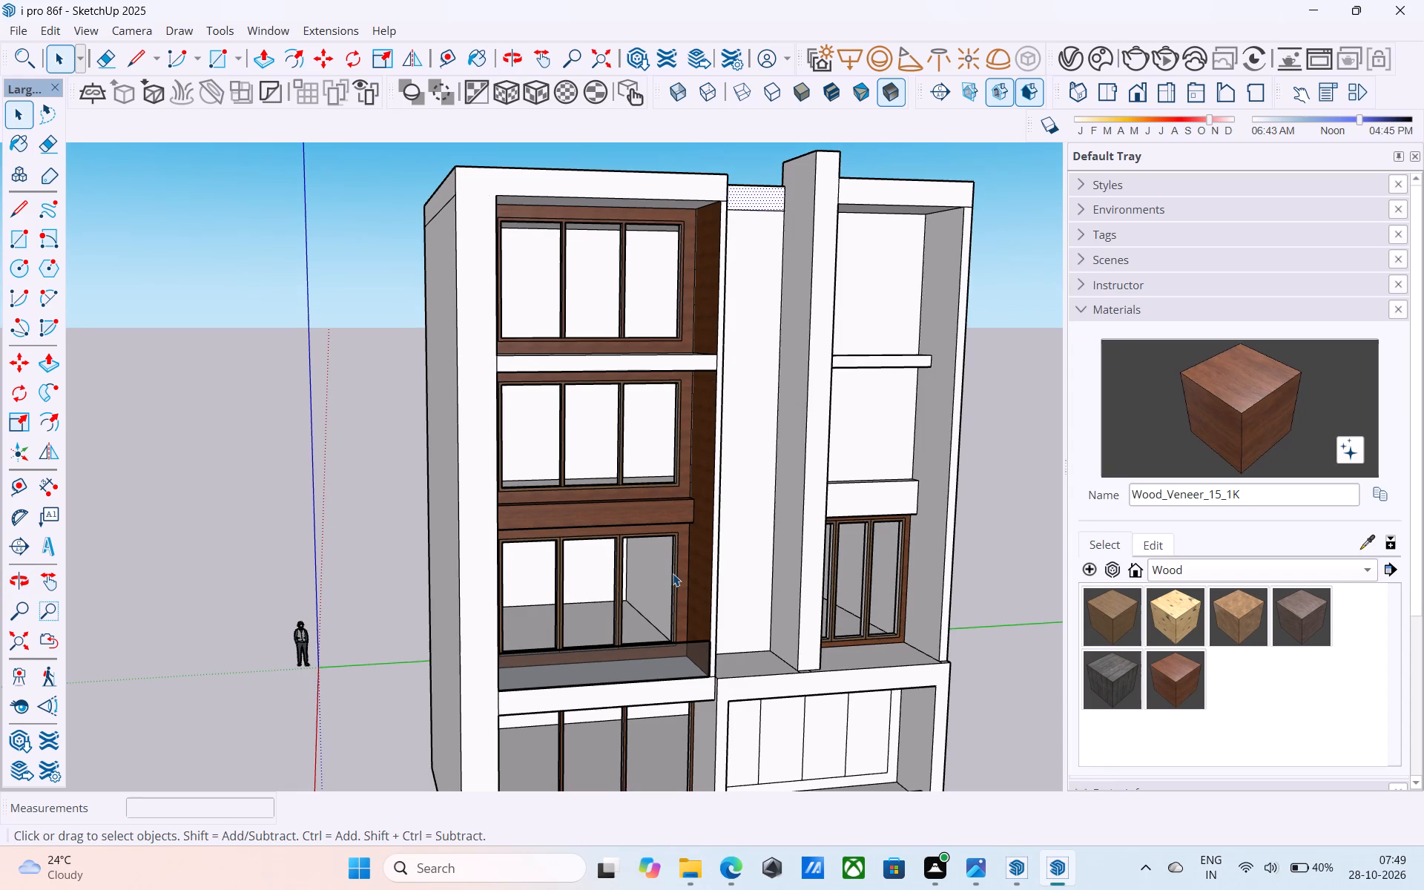
Examine the whole front facade from a distance, comparing the finished windows with the remaining plain panels.
scroll(717, 698, "down", 1)
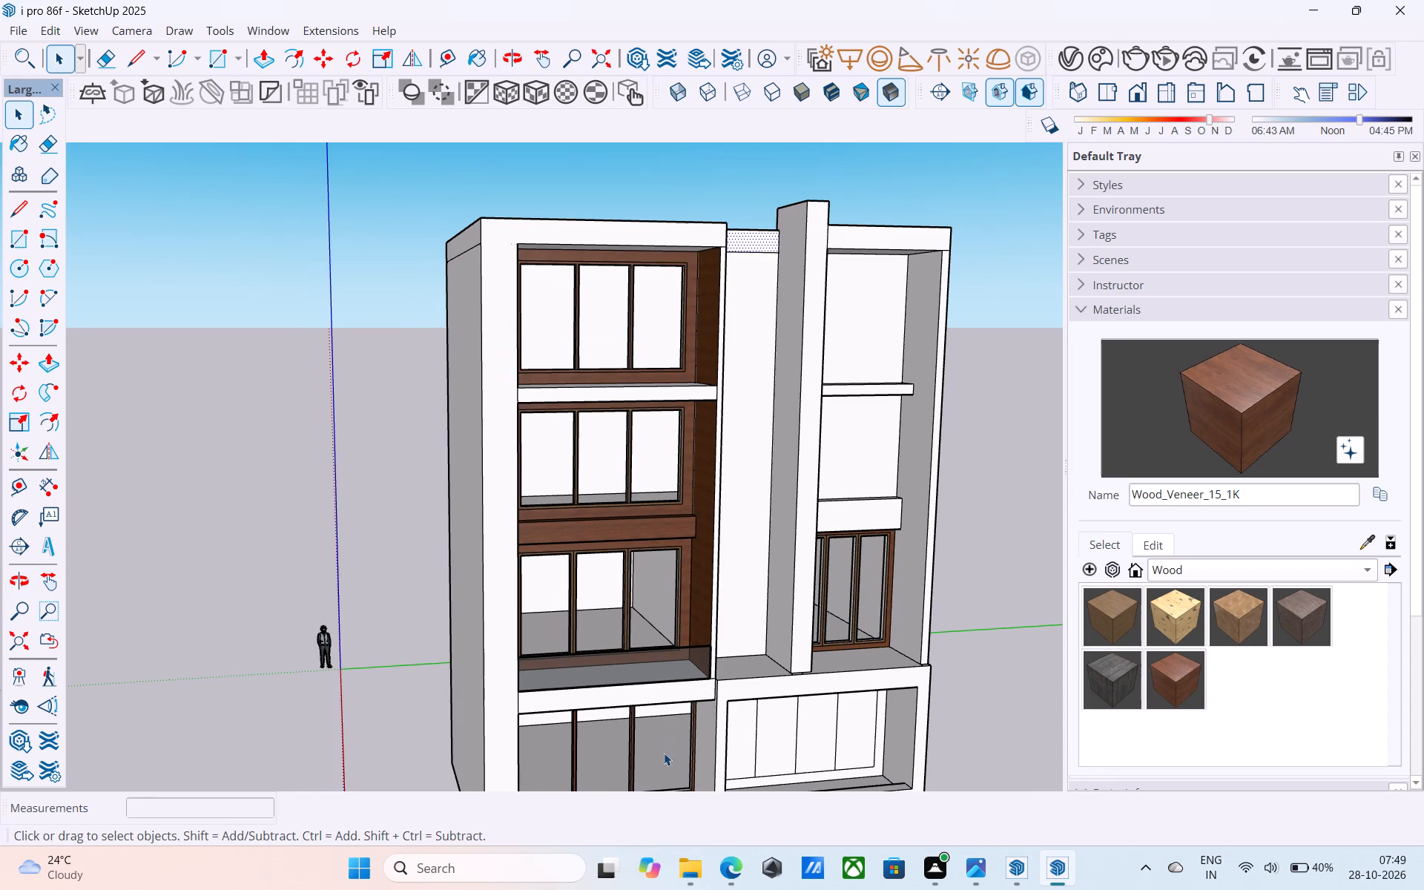
scroll(665, 755, "down", 4)
scroll(561, 671, "down", 7)
middle_click_drag(596, 573, 581, 578)
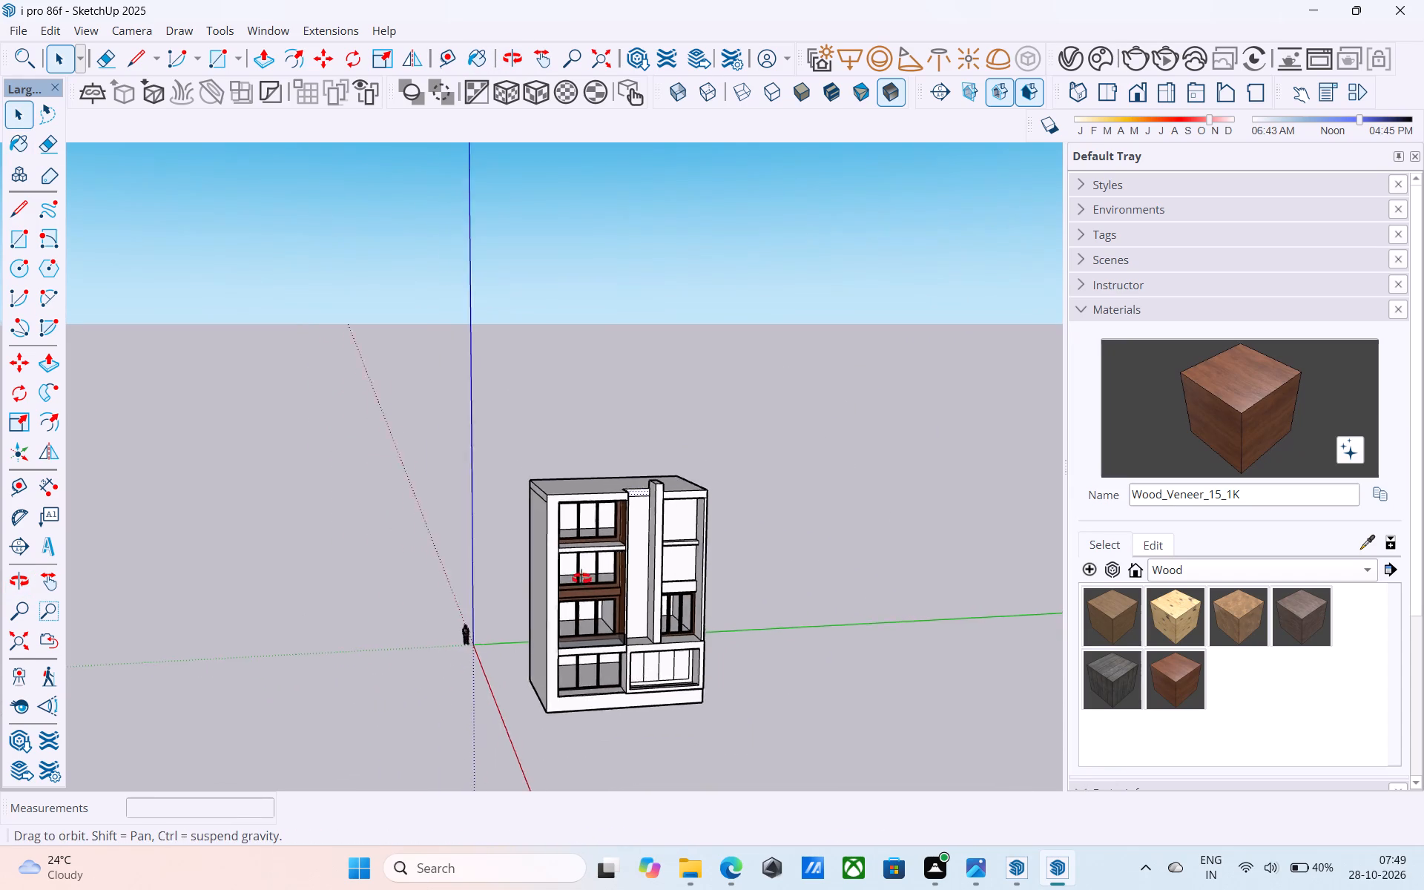
middle_click_drag(581, 578, 573, 461)
scroll(606, 617, "up", 4)
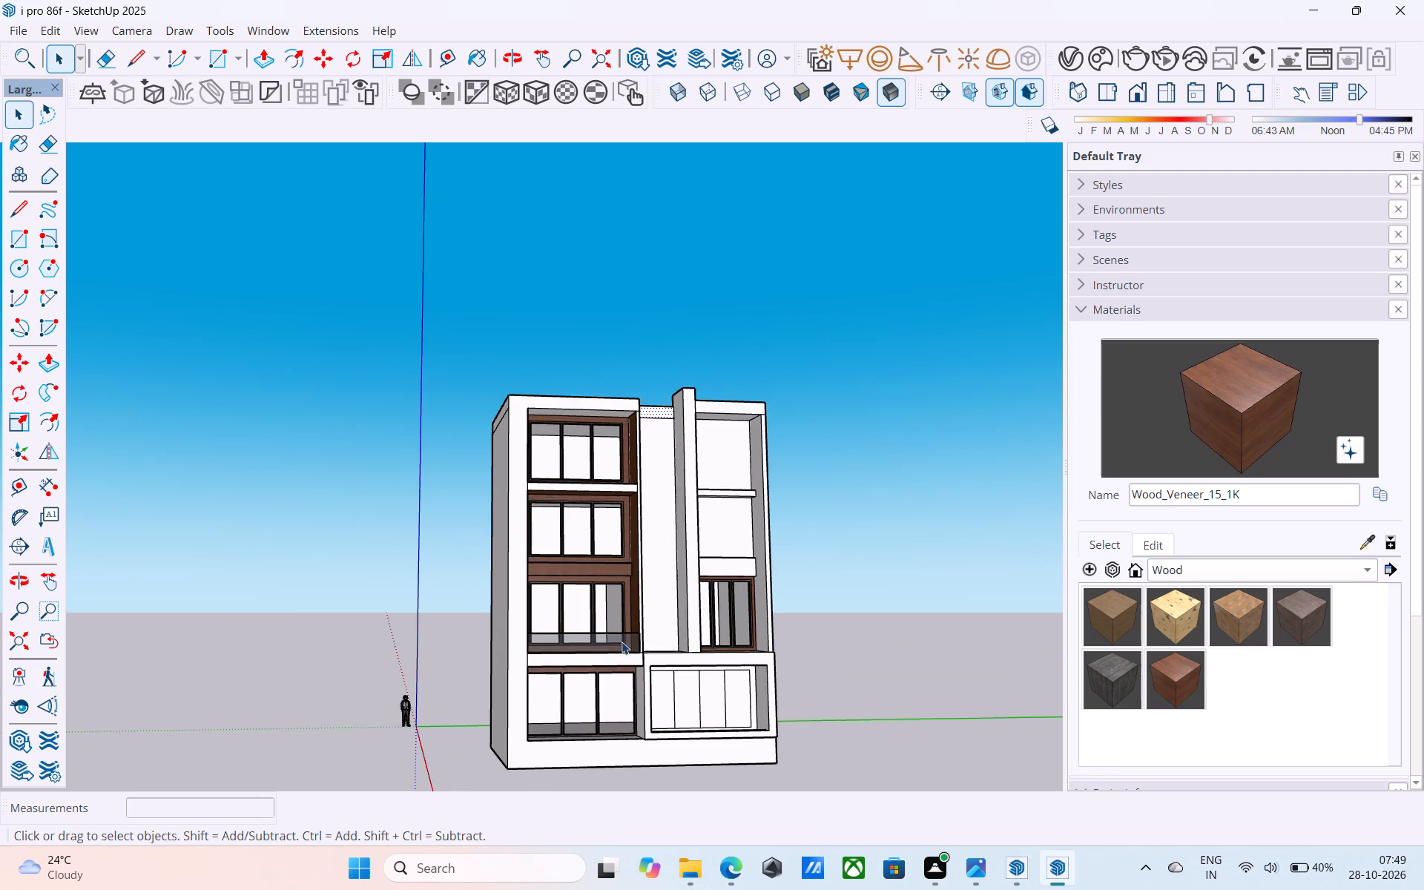
scroll(412, 527, "down", 2)
scroll(604, 586, "up", 3)
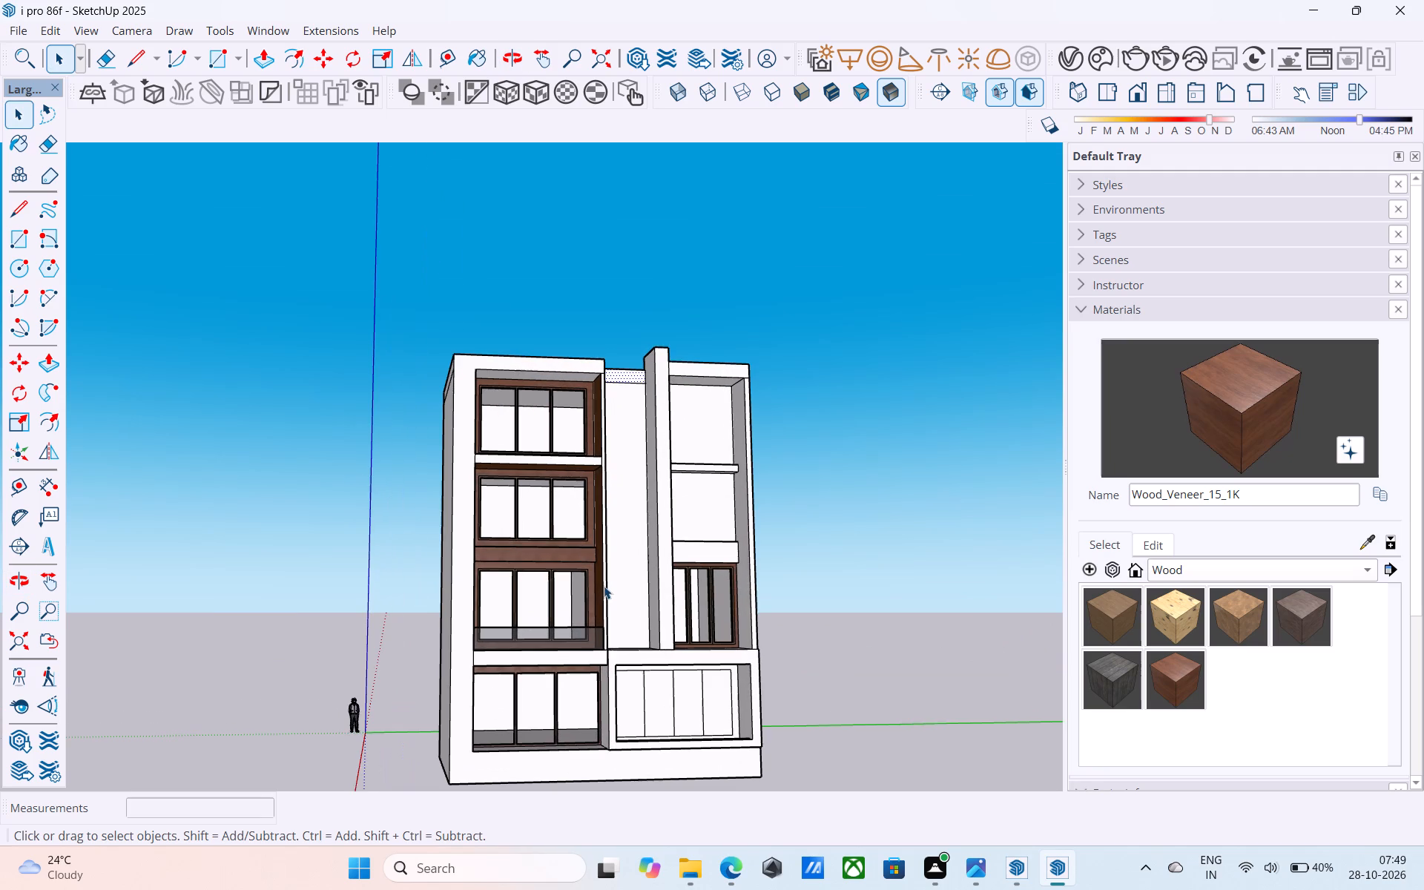
scroll(604, 587, "down", 1)
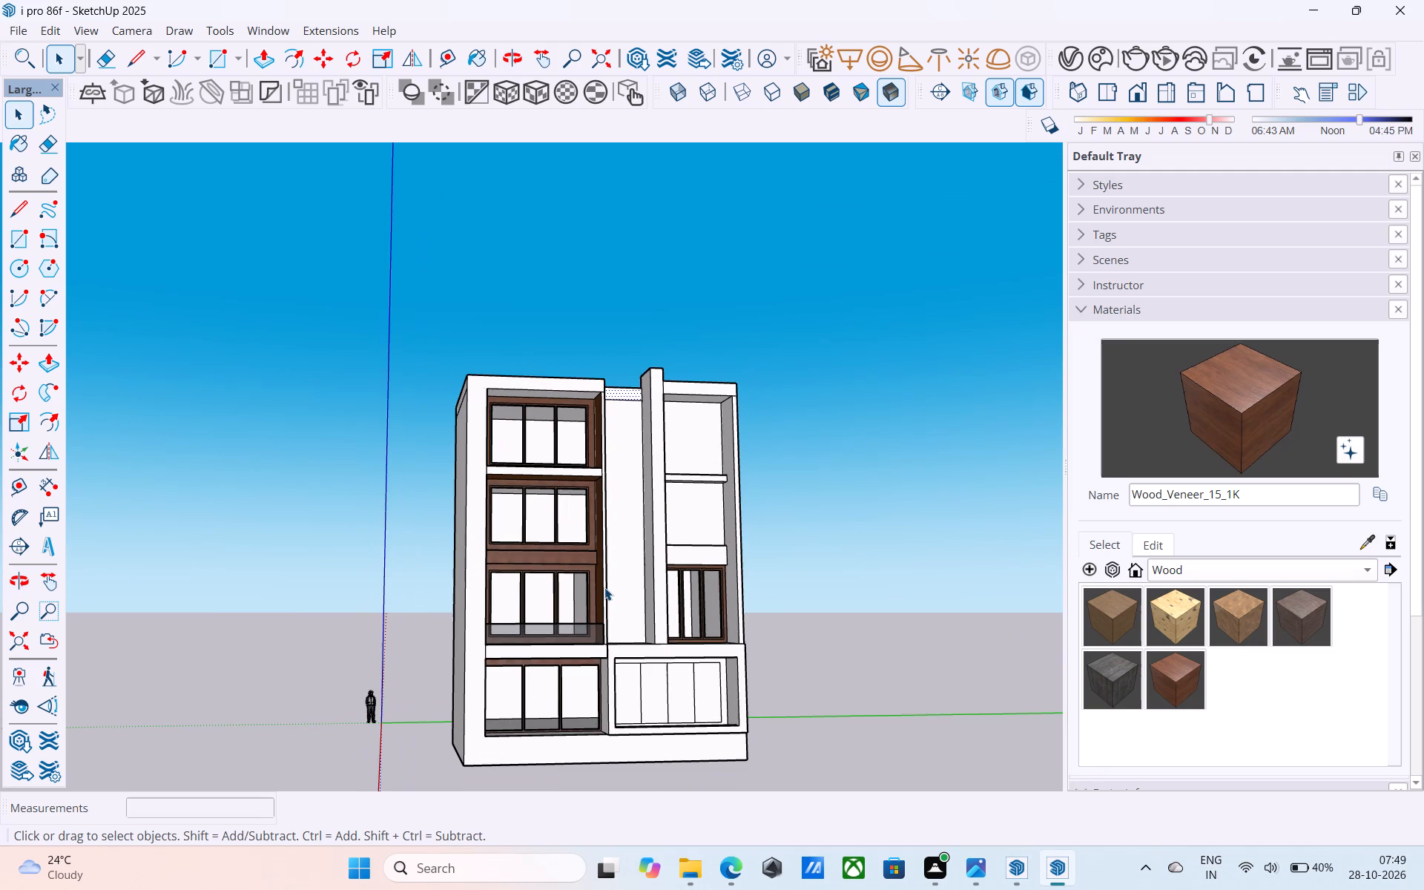
scroll(594, 616, "down", 2)
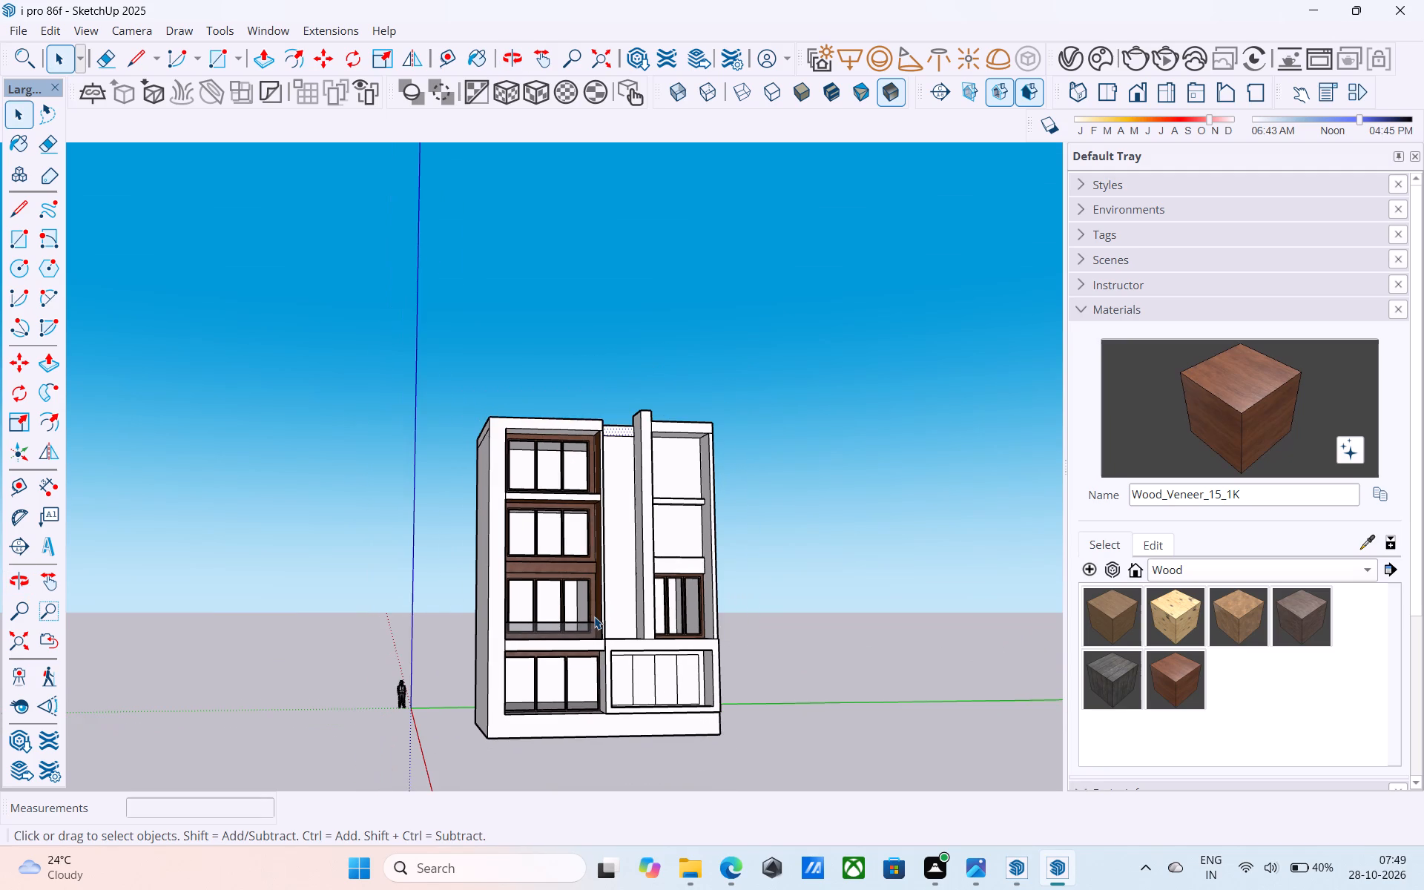
middle_click_drag(595, 650, 592, 638)
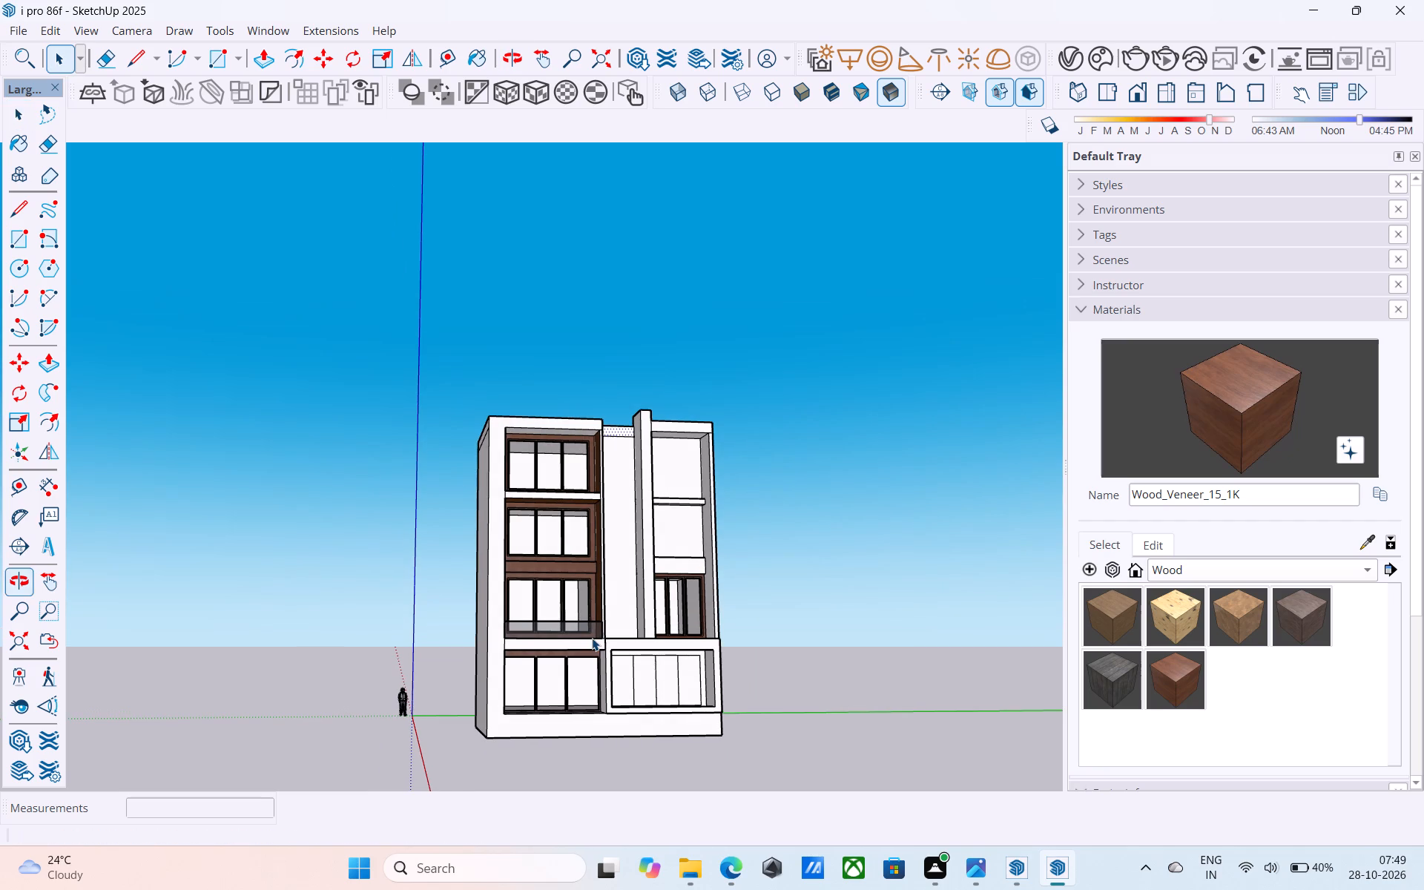
scroll(593, 639, "up", 4)
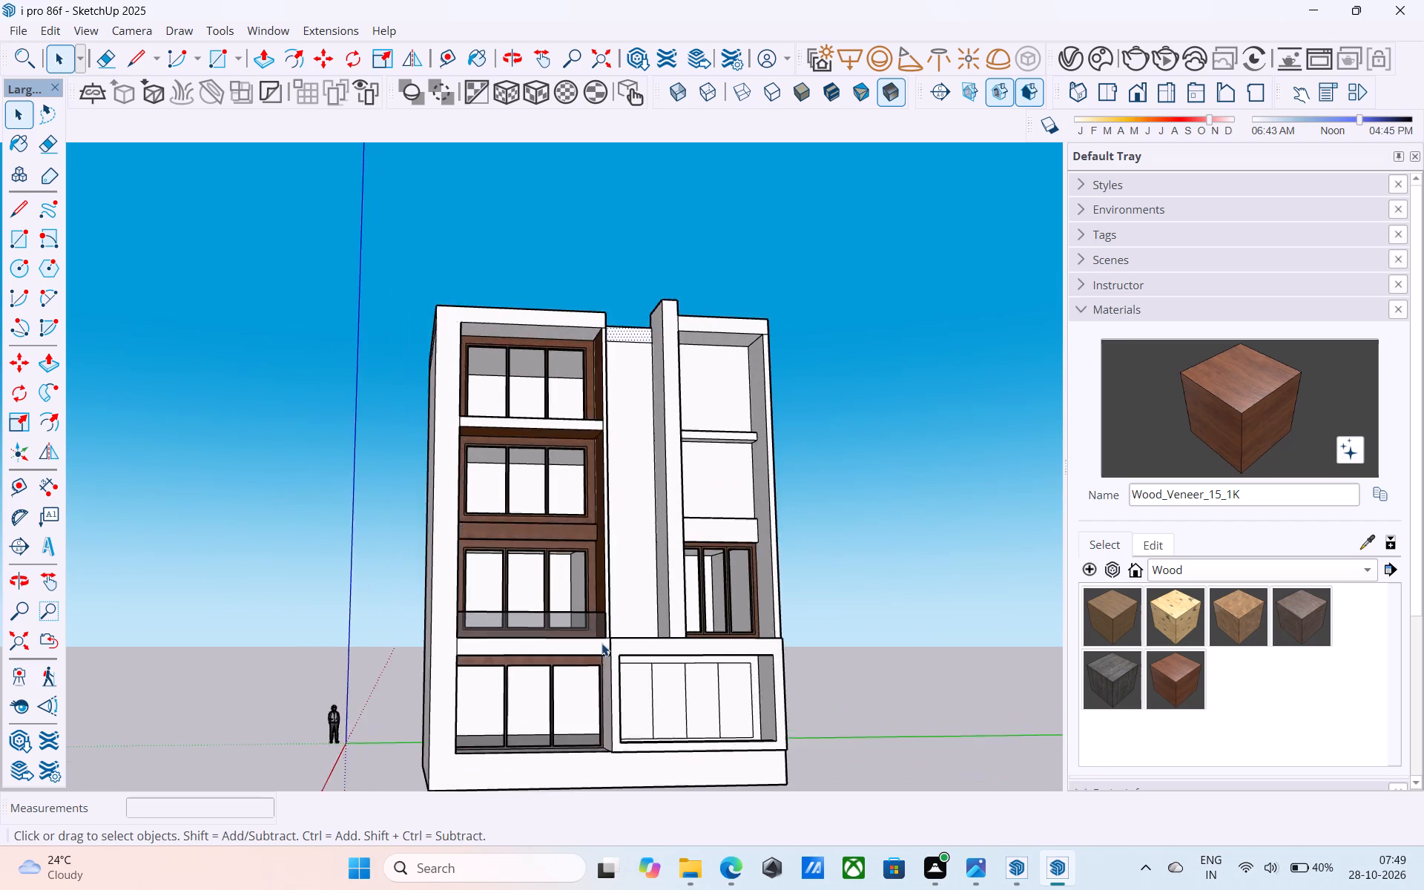
Offset the outline of the leftmost panel of the lower four-panel window inward 2" to form its frame.
scroll(601, 643, "up", 2)
middle_click_drag(630, 650, 616, 656)
scroll(592, 627, "up", 1)
middle_click_drag(653, 702, 413, 645, "shift")
scroll(699, 689, "up", 1)
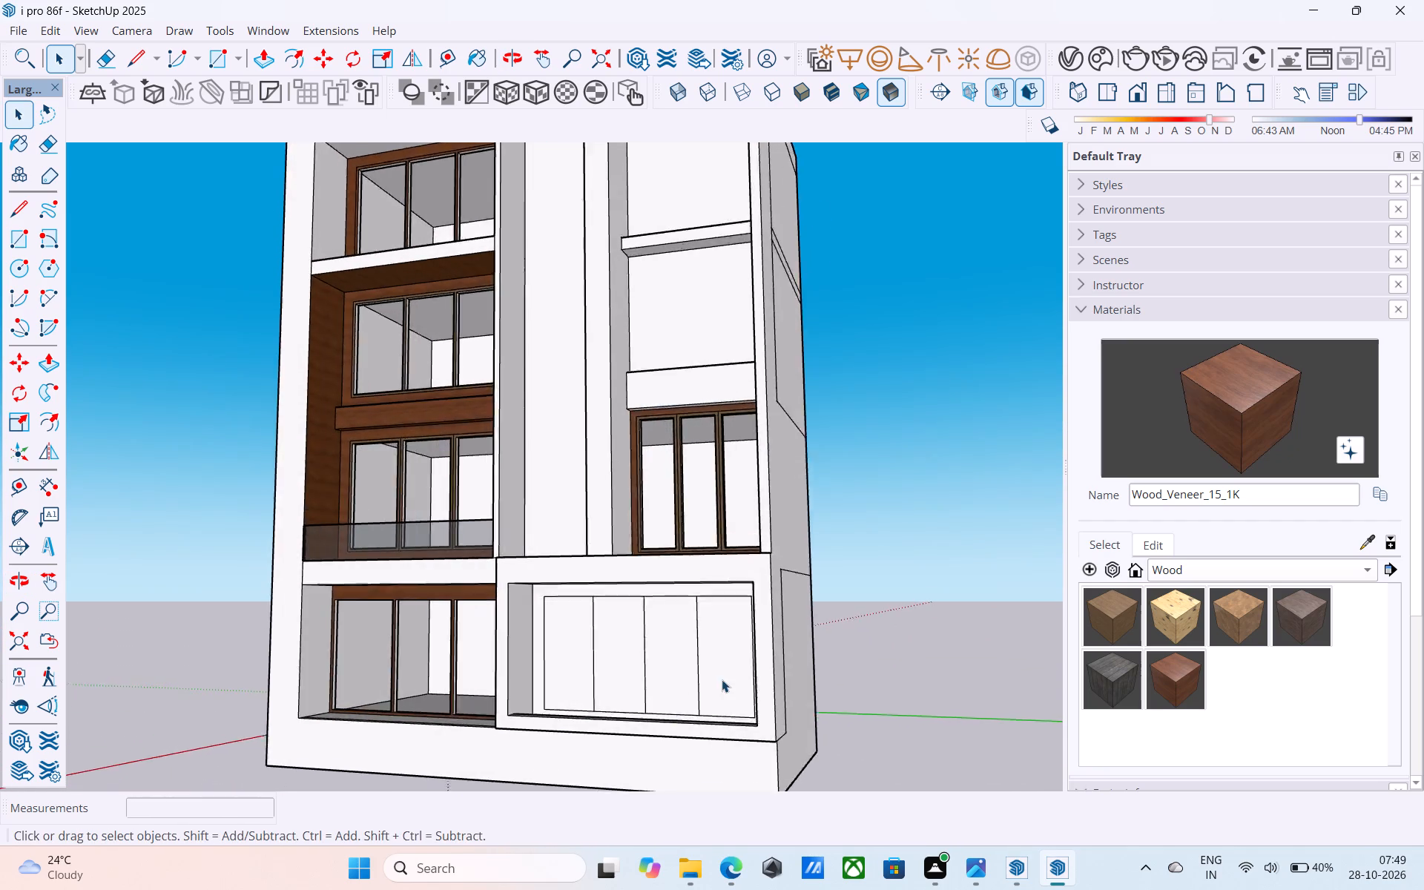
scroll(722, 679, "up", 3)
middle_click_drag(624, 659, 758, 671, "shift")
scroll(694, 688, "up", 4)
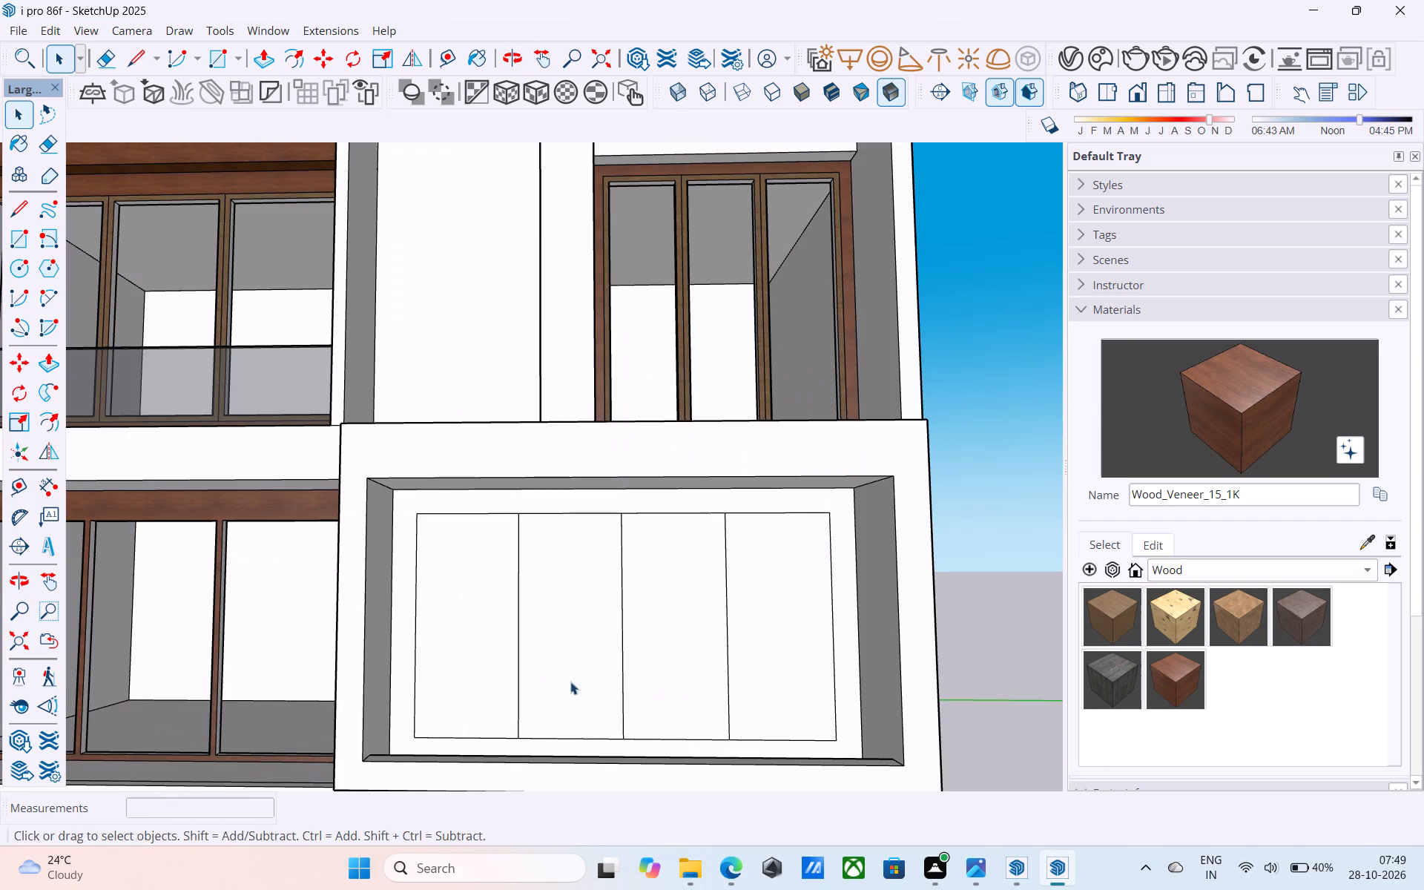
scroll(512, 645, "up", 3)
left_click(484, 633)
scroll(488, 631, "up", 3)
key("f")
left_click(488, 631)
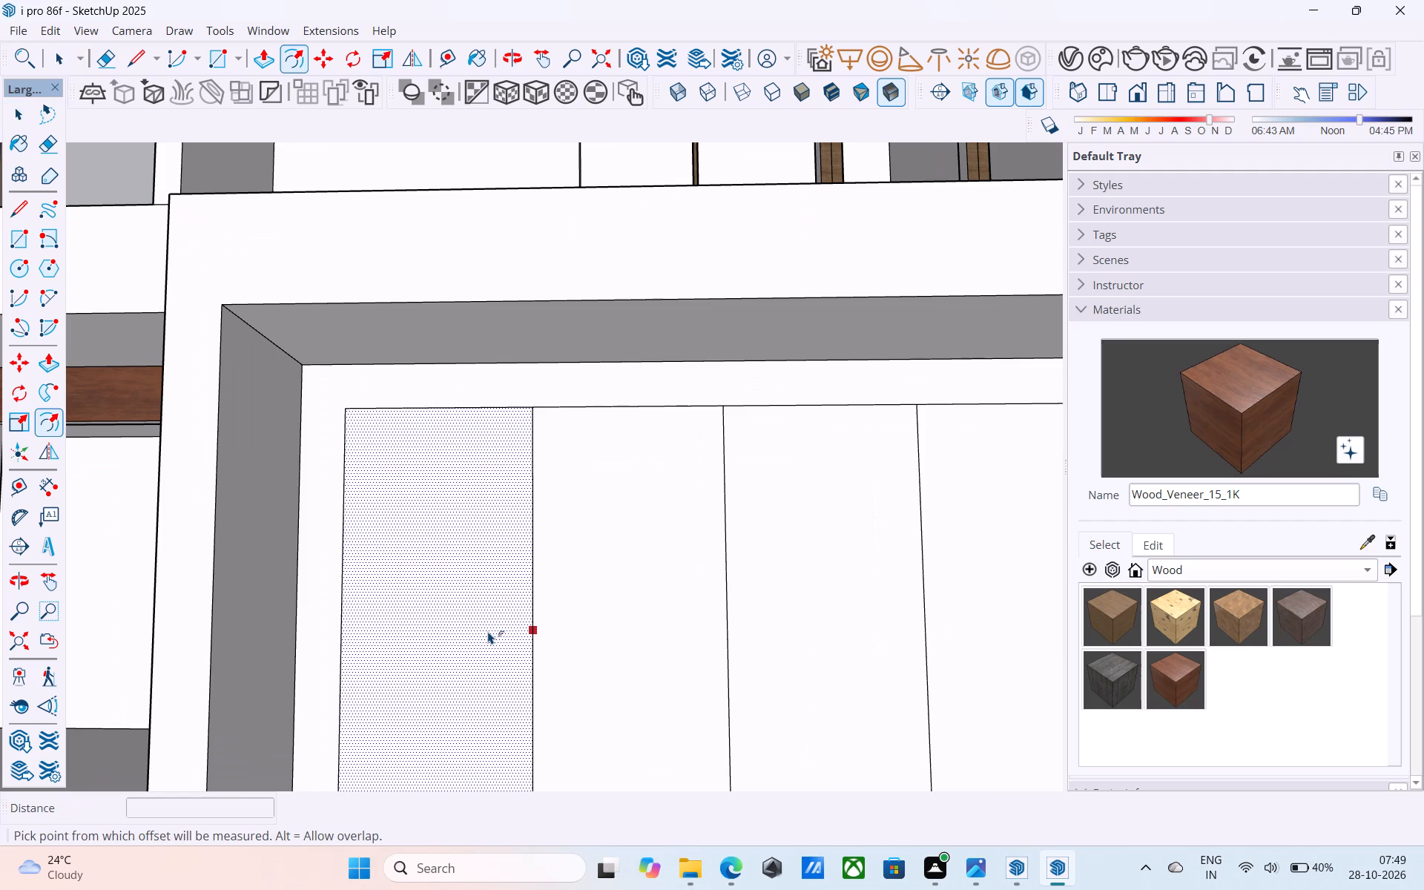
type("2\"")
key("Return")
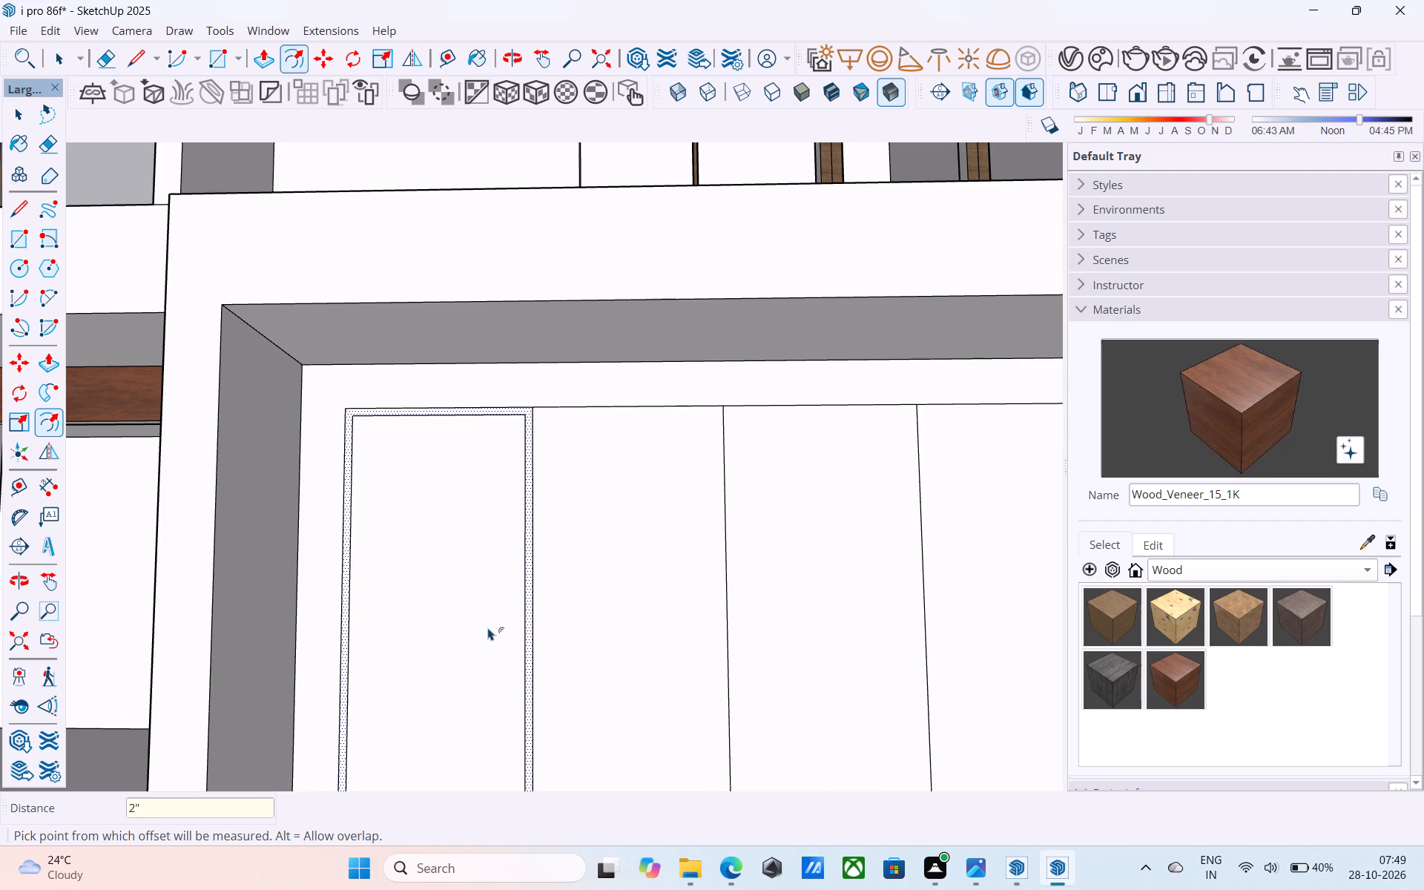
key("space")
Offset the outlines of the second and third panels of the four-panel window inward 2" each.
left_click(579, 644)
scroll(580, 645, "up", 1)
key("f")
left_click(580, 645)
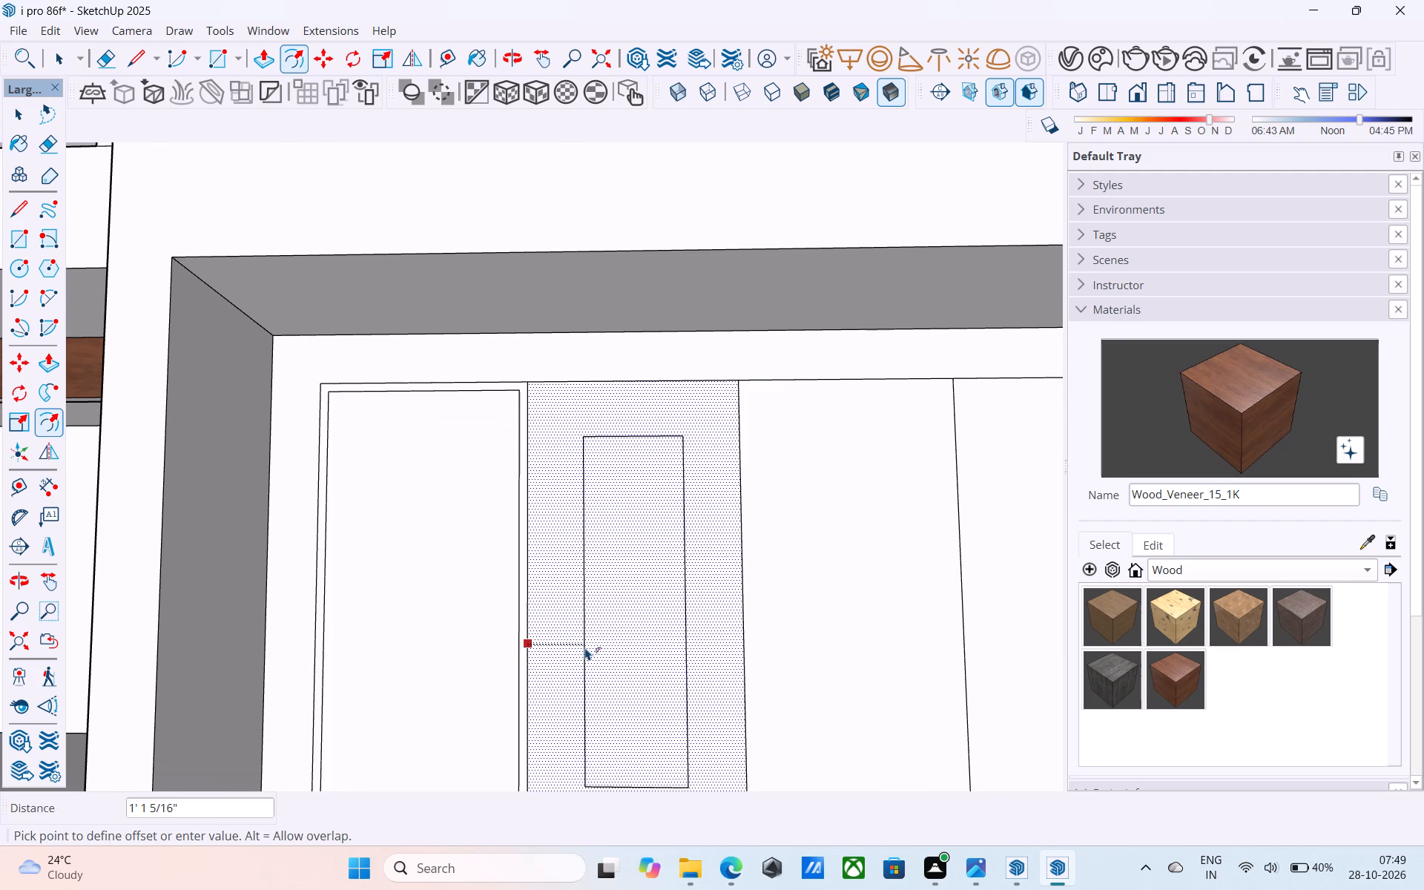
type("2\"")
key("Return")
key("space")
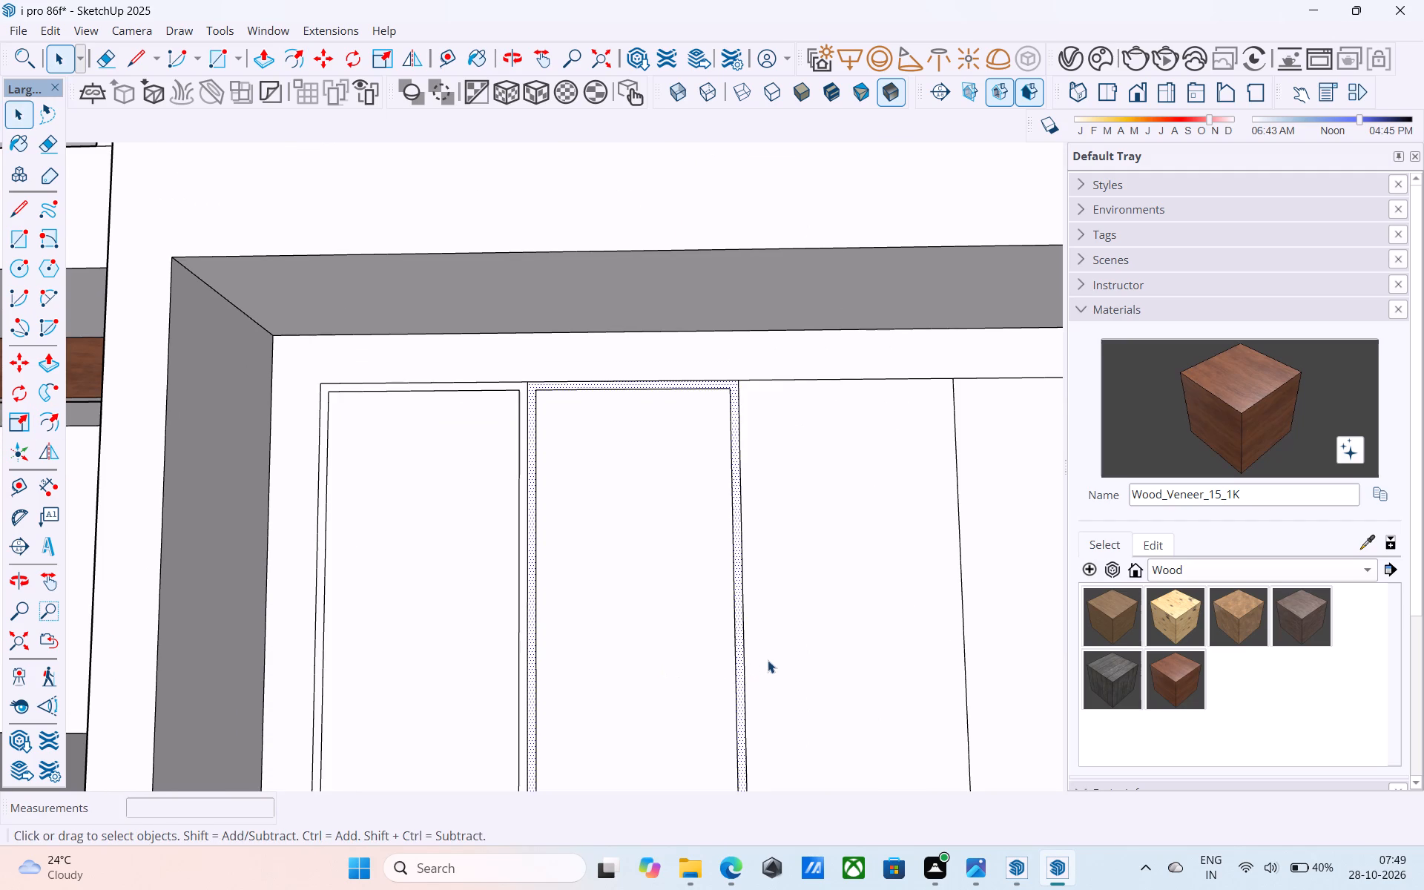
left_click(768, 660)
key("f")
left_click(768, 660)
type("2\"")
key("Return")
key("space")
Offset the outline of the fourth, rightmost panel of the four-panel window inward 2".
scroll(593, 595, "down", 4)
left_click(912, 656)
scroll(912, 656, "up", 1)
key("f")
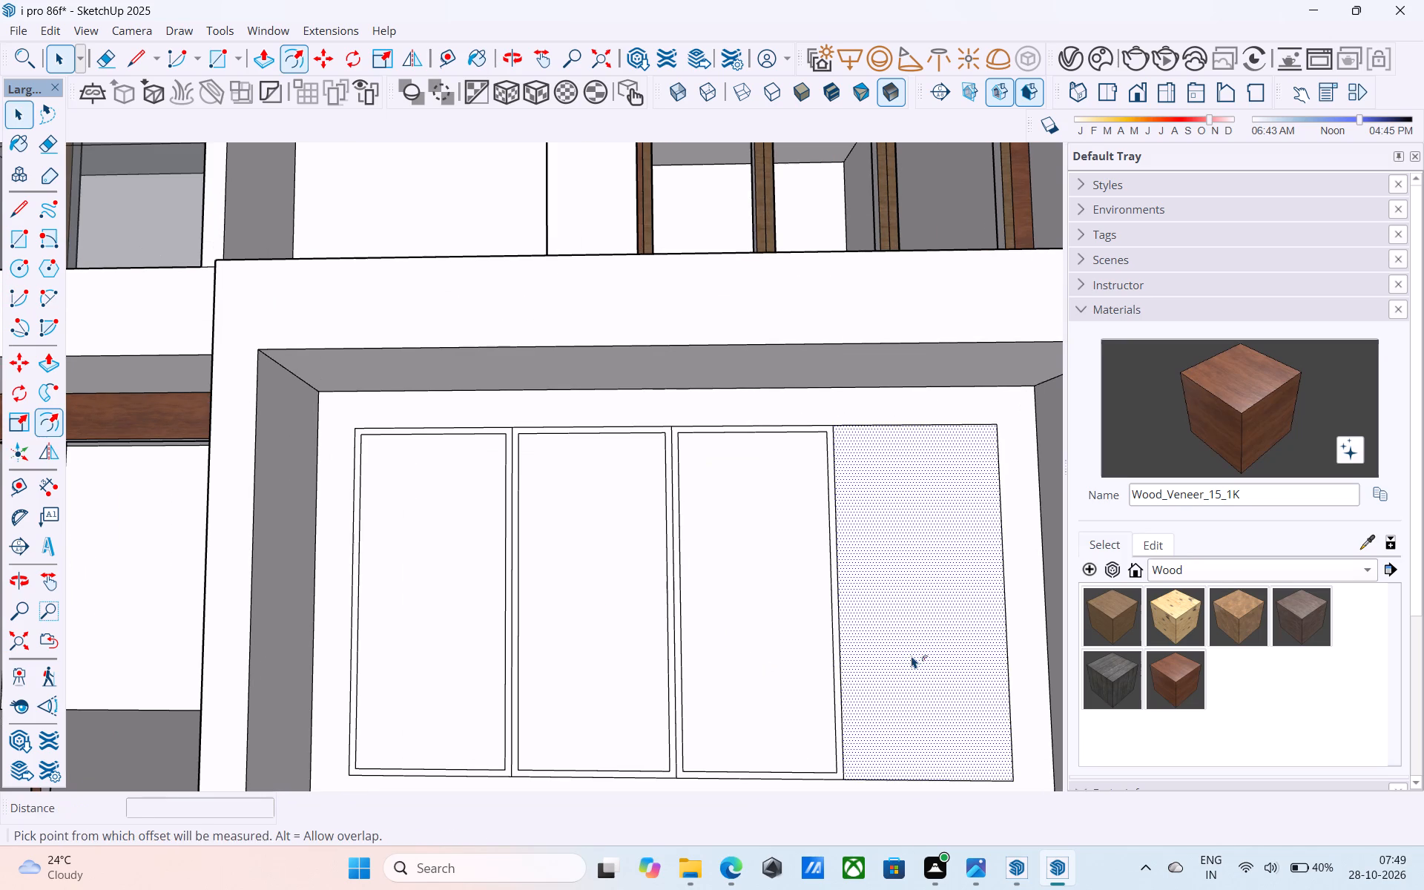
left_click(912, 656)
type("2\"")
key("Return")
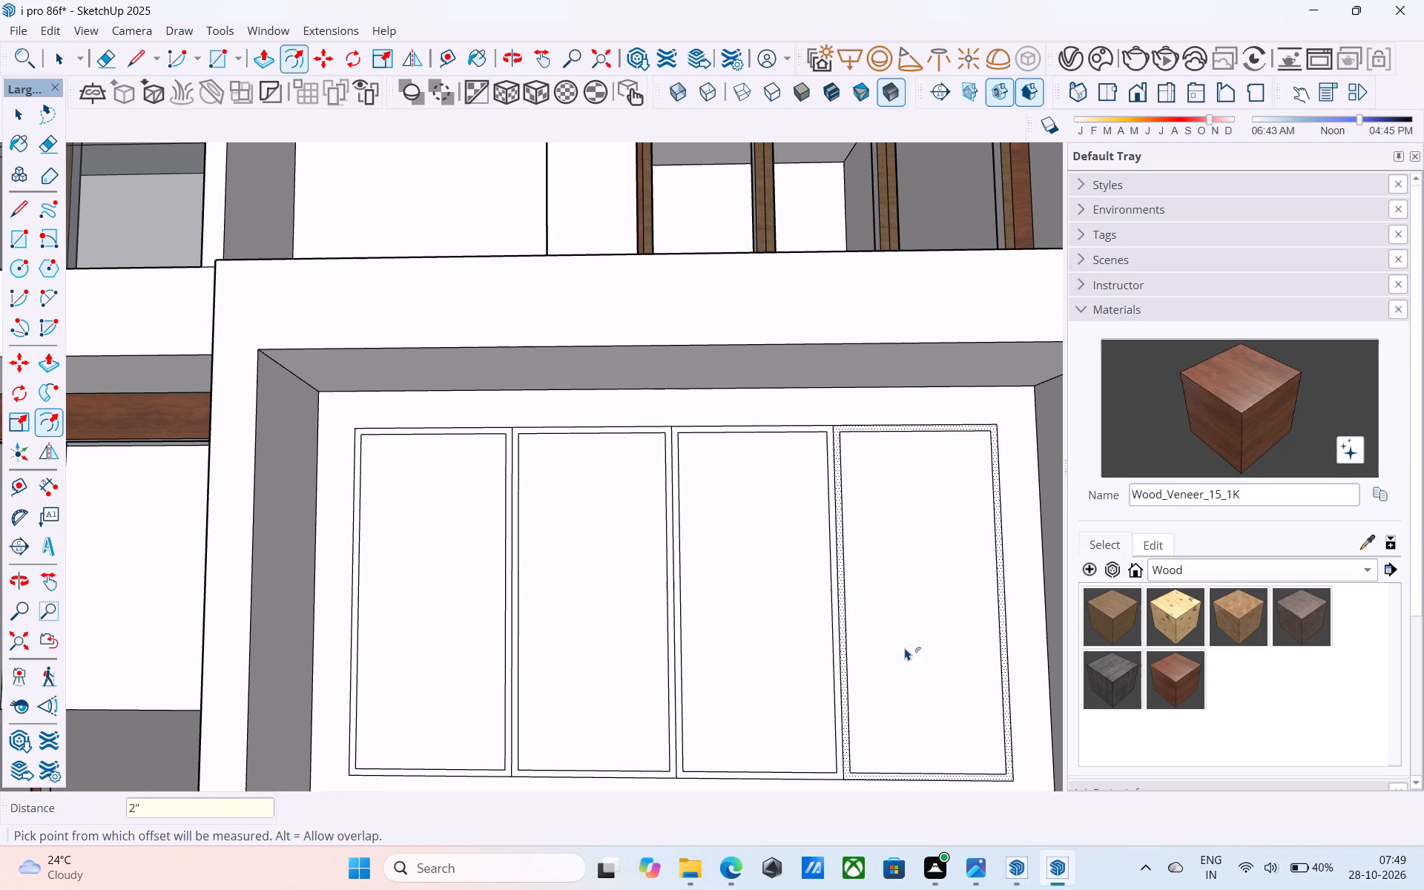
key("space")
Paint the frame strips of the first two panels of the four-panel window with Wood_Veneer_15_1K.
middle_click_drag(853, 569, 843, 564)
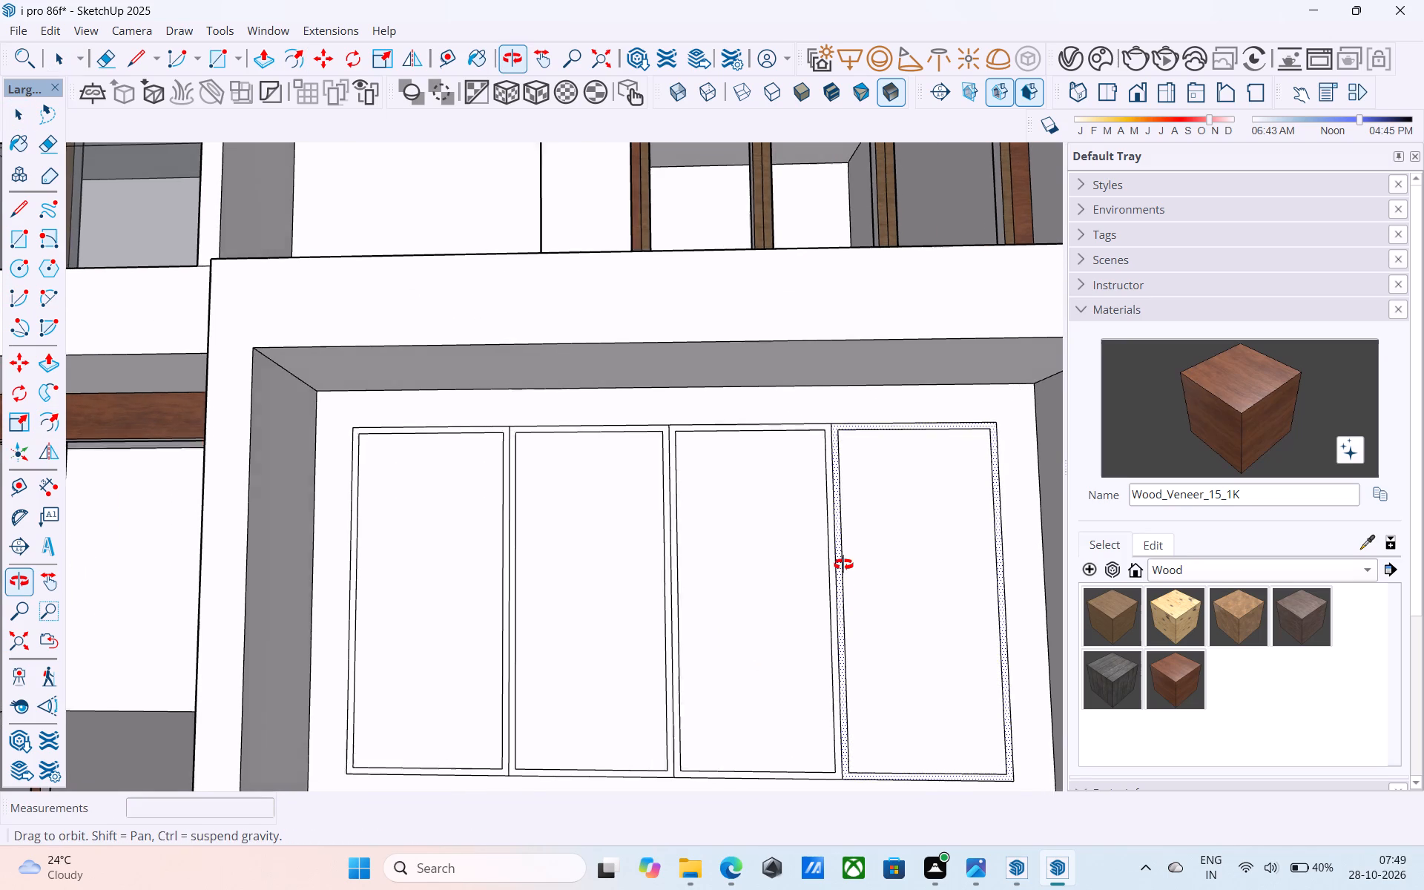
middle_click_drag(843, 564, 834, 566)
scroll(834, 567, "down", 3)
scroll(730, 461, "down", 1)
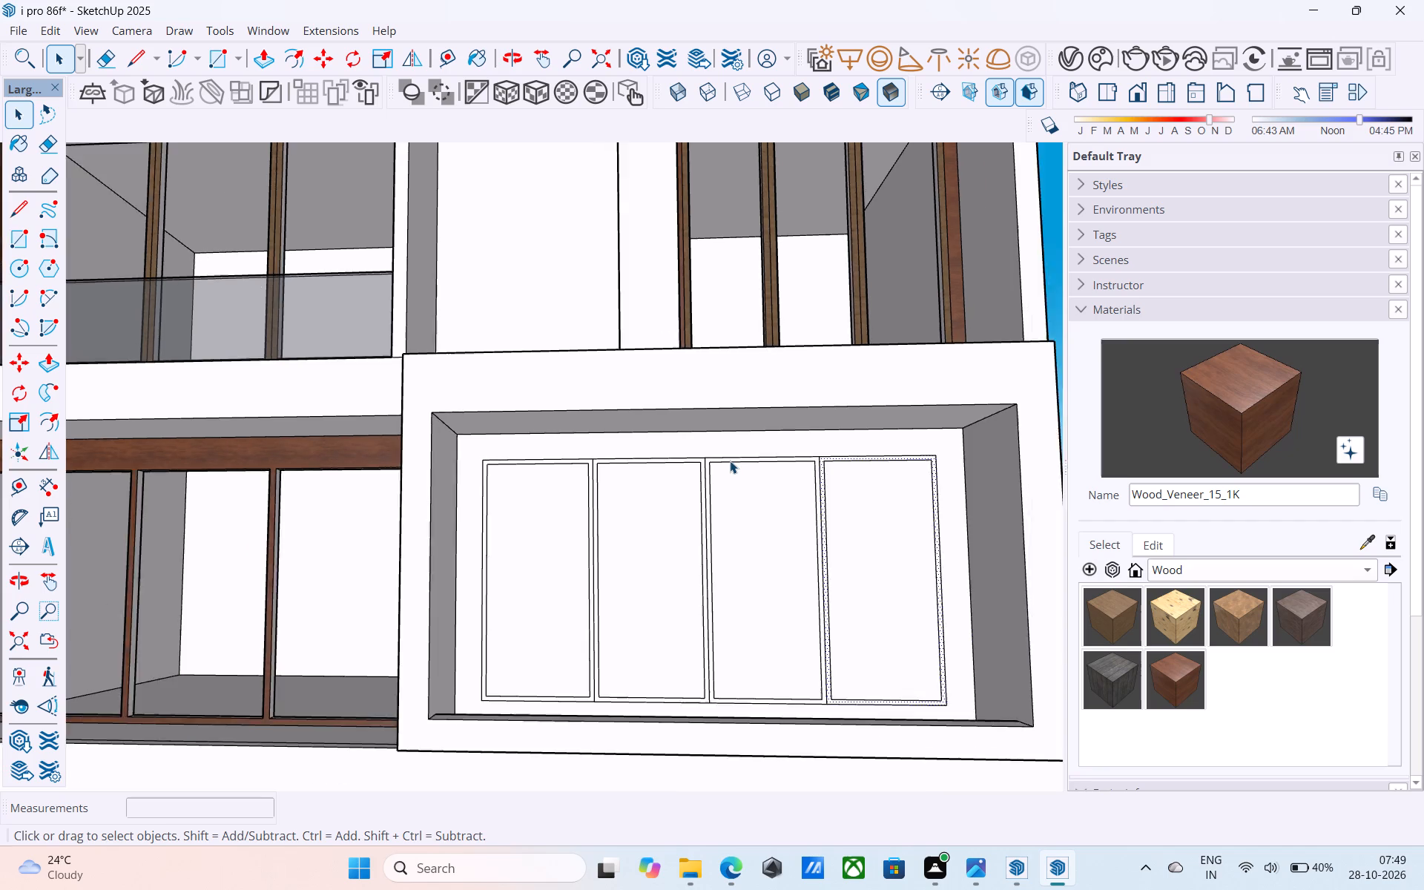
scroll(730, 461, "down", 3)
middle_click_drag(738, 499, 730, 511)
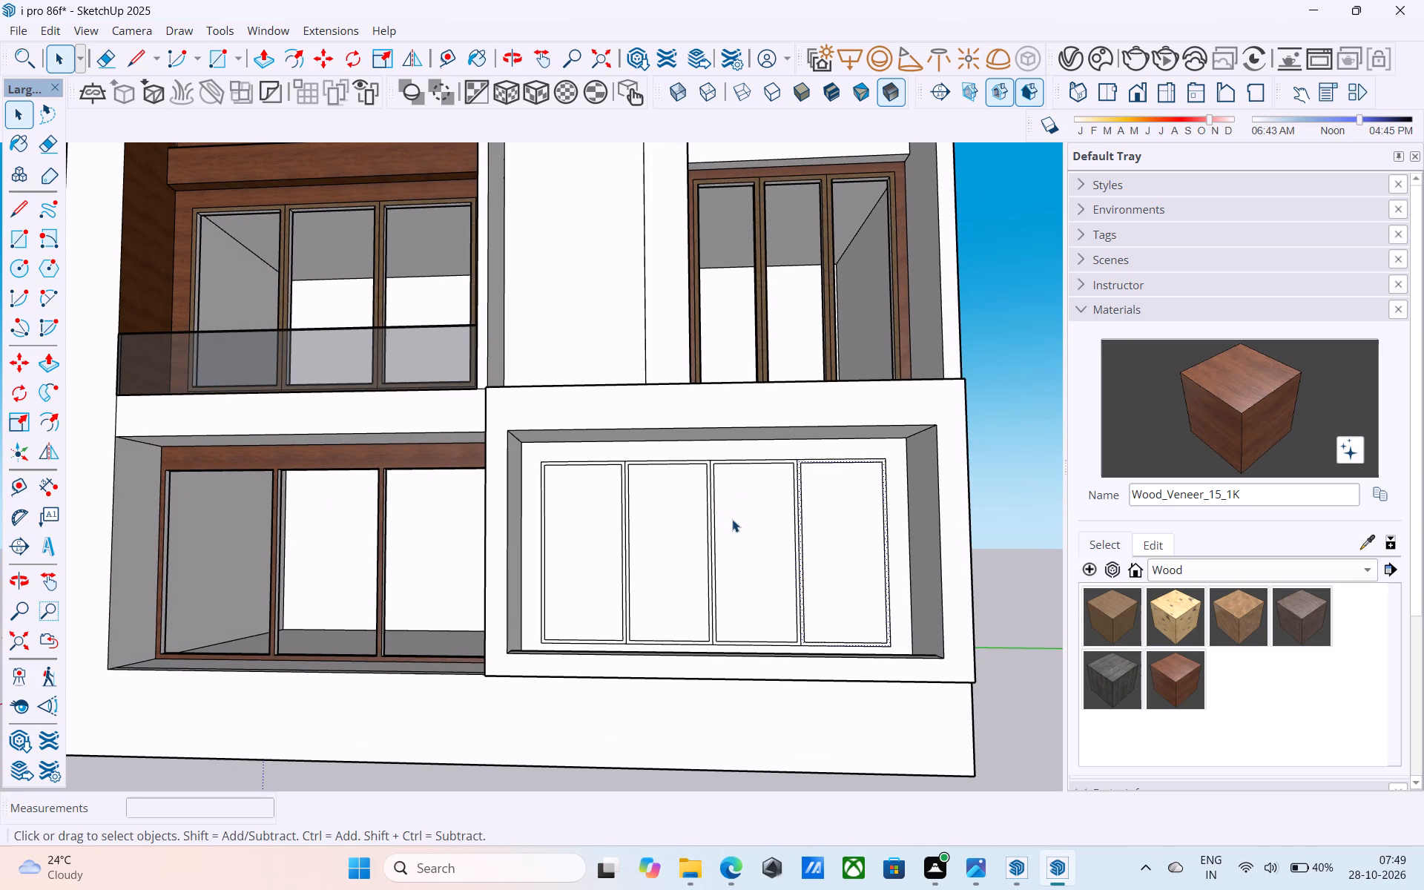
scroll(732, 519, "down", 3)
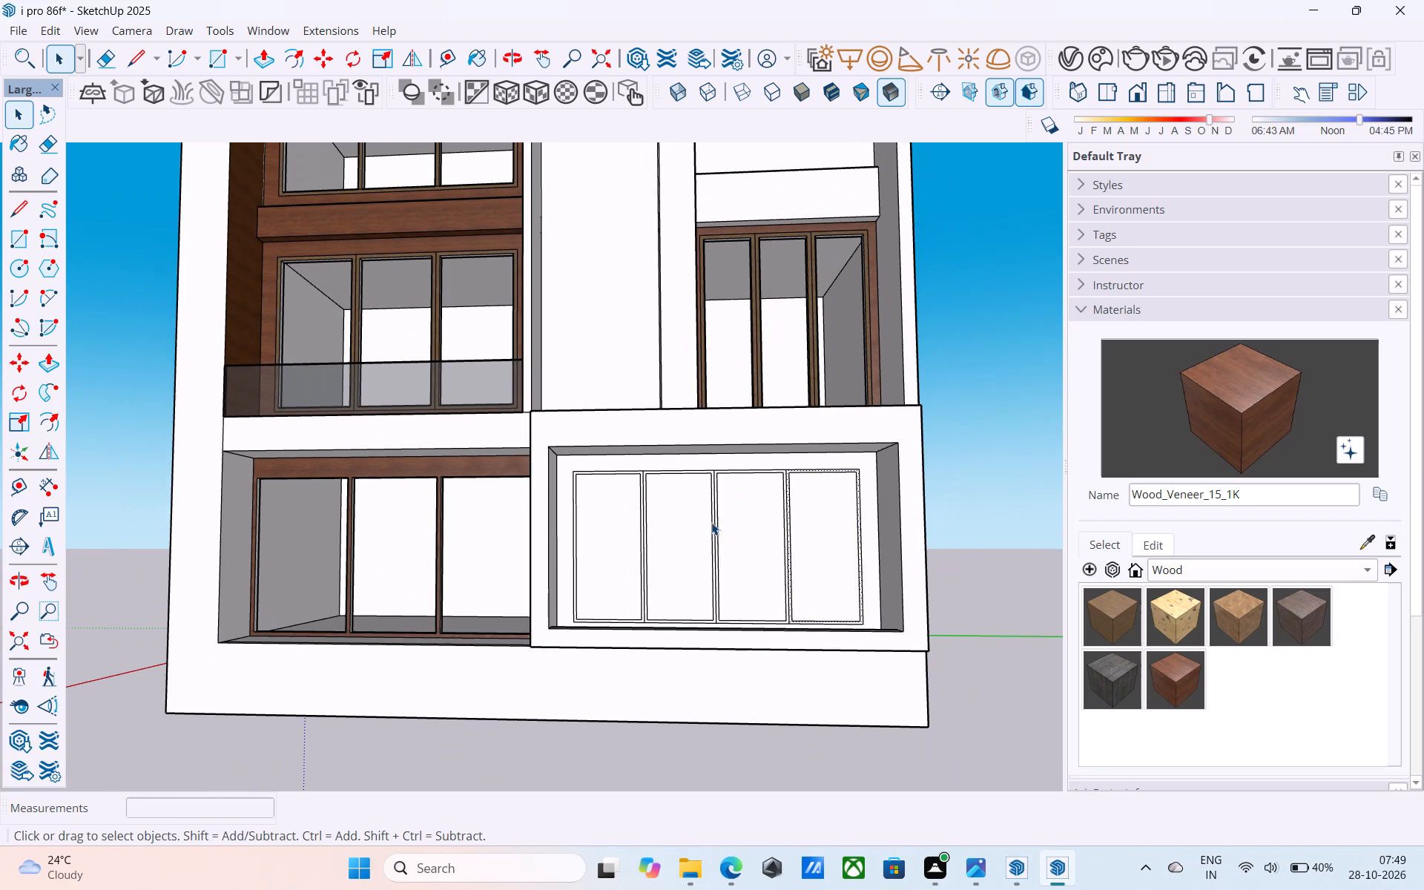
scroll(711, 522, "down", 1)
scroll(636, 561, "up", 7)
left_click(1245, 415)
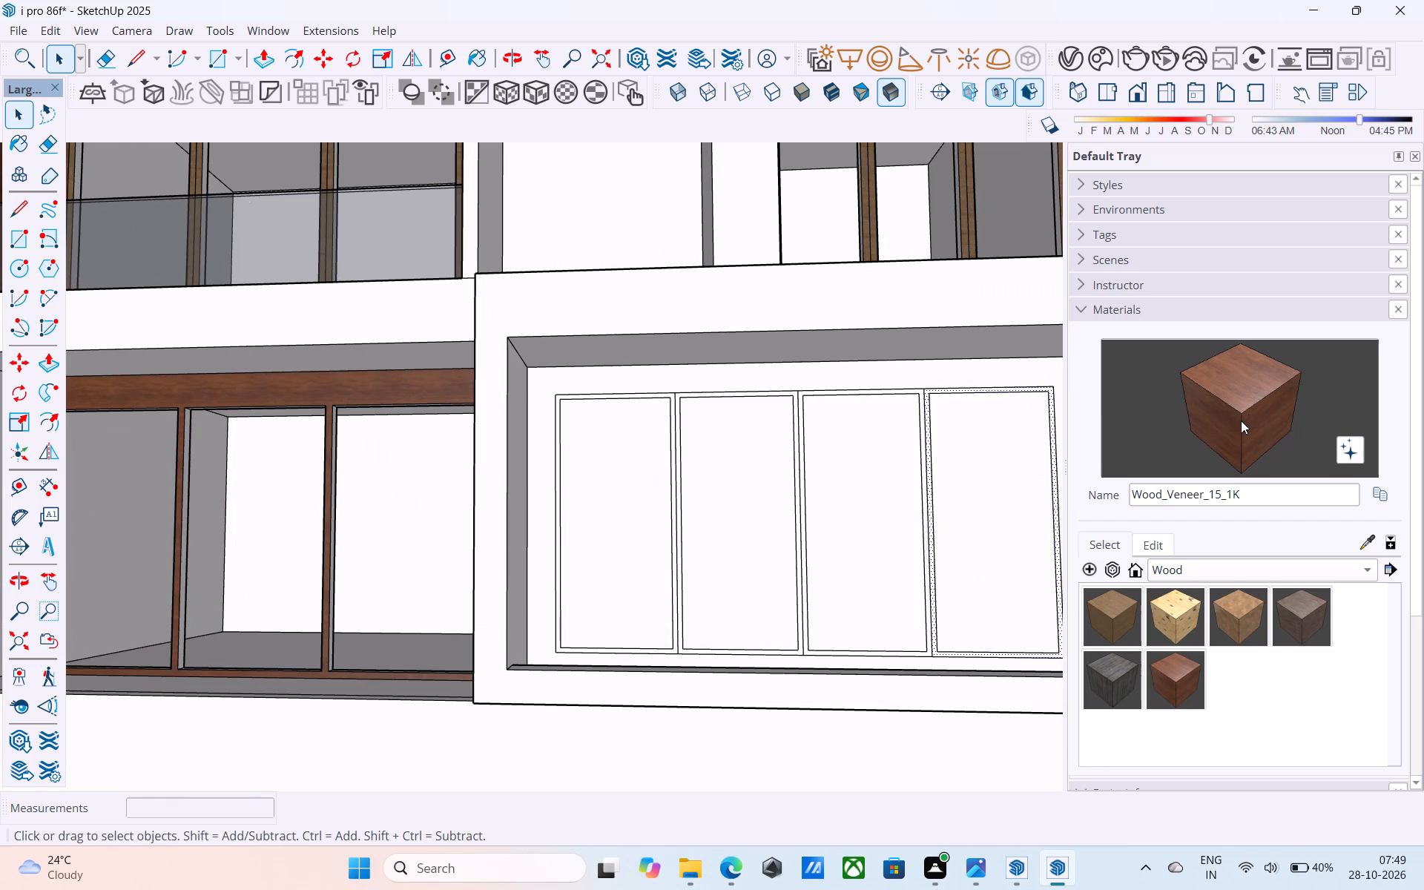
scroll(680, 413, "up", 12)
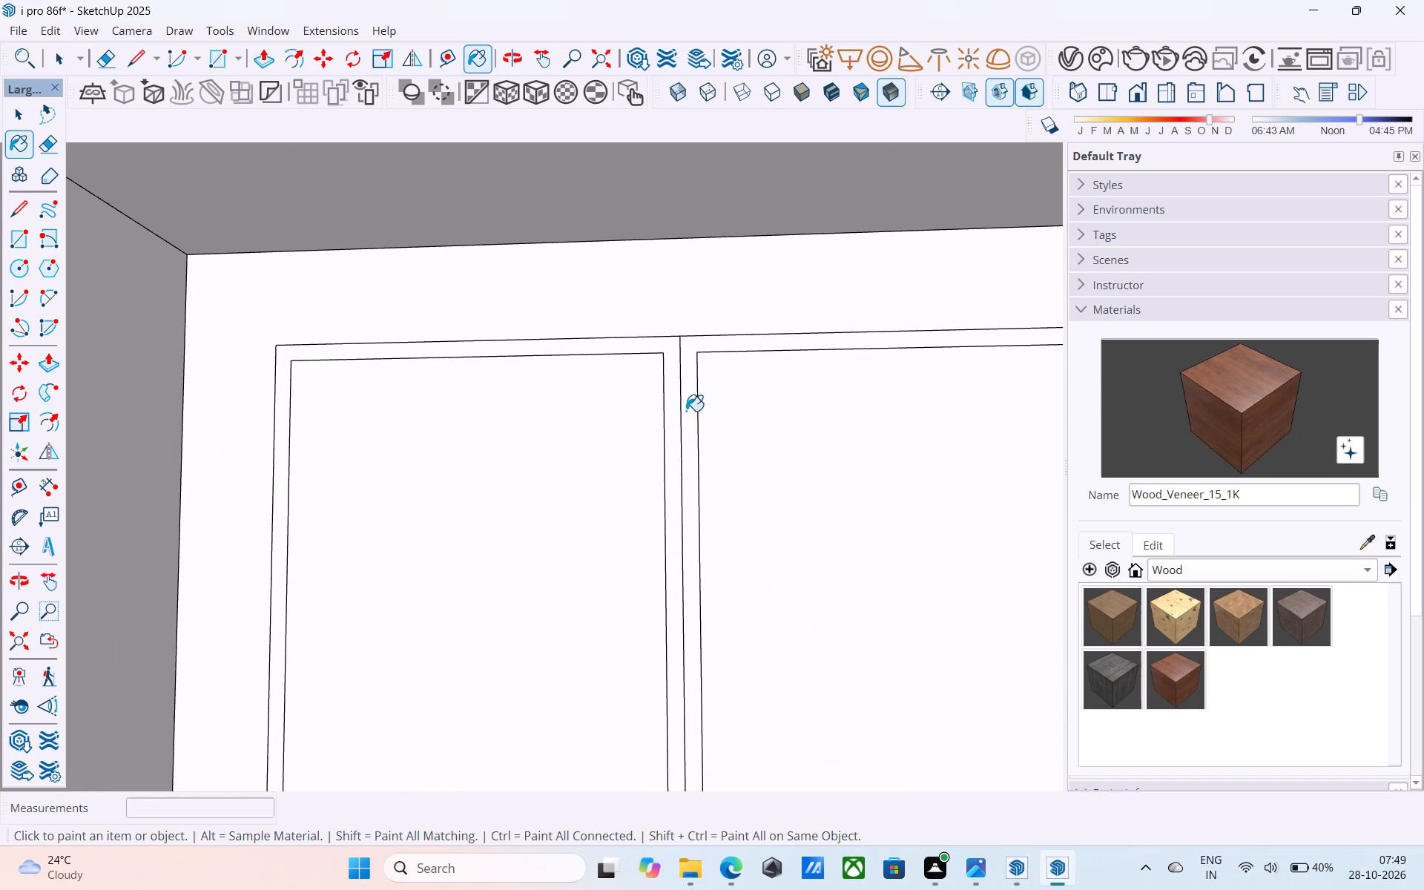
left_click(685, 409)
left_click(673, 404)
Paint the frame strips of the third and fourth window panels with Wood_Veneer_15_1K.
scroll(574, 432, "down", 4)
scroll(472, 462, "down", 10)
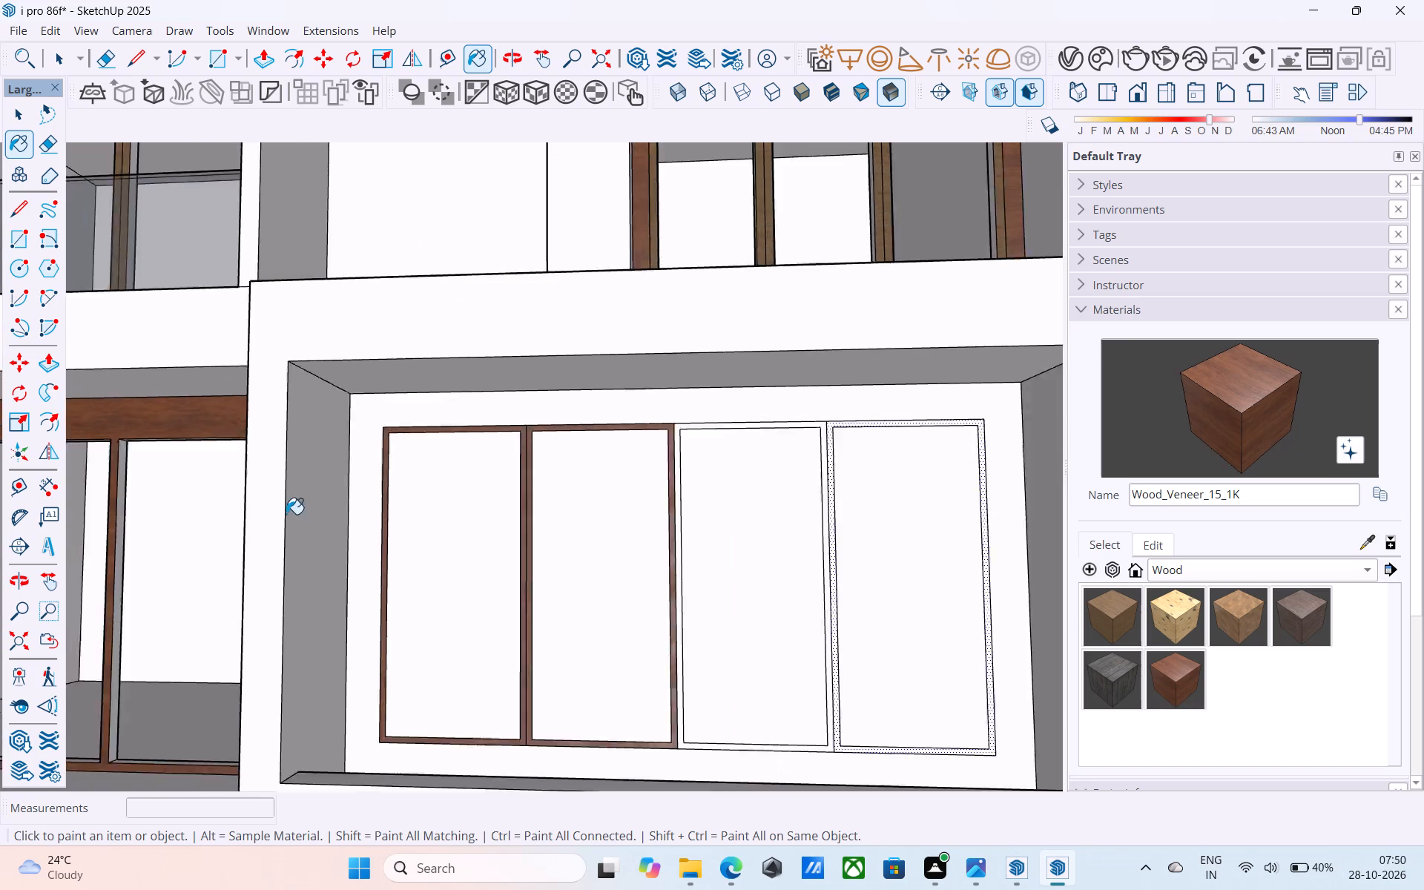
scroll(633, 482, "up", 14)
left_click(734, 415)
left_click(719, 411)
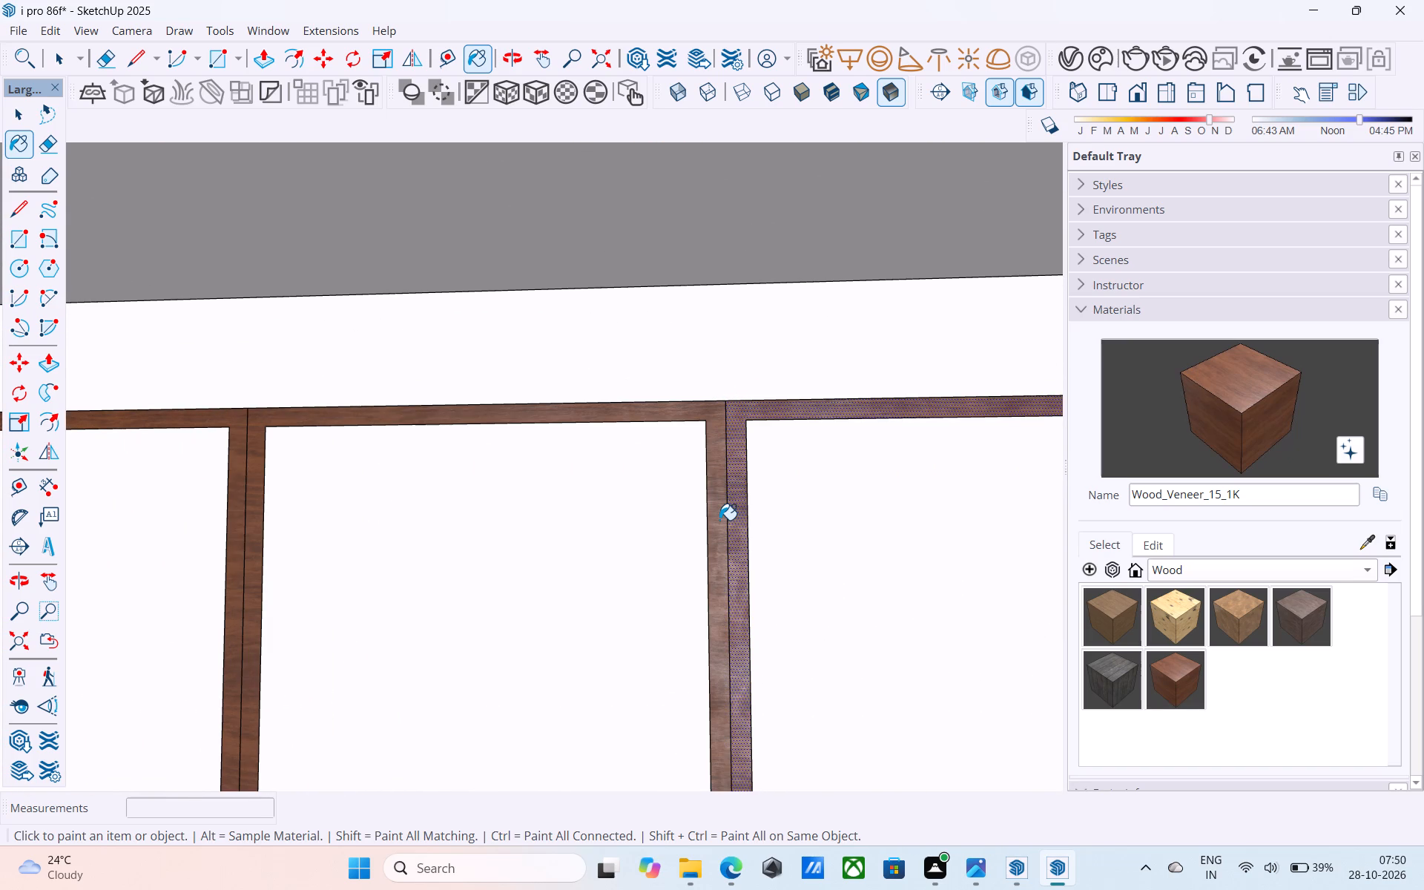
Save the model with the wood-painted window frames.
scroll(719, 520, "down", 4)
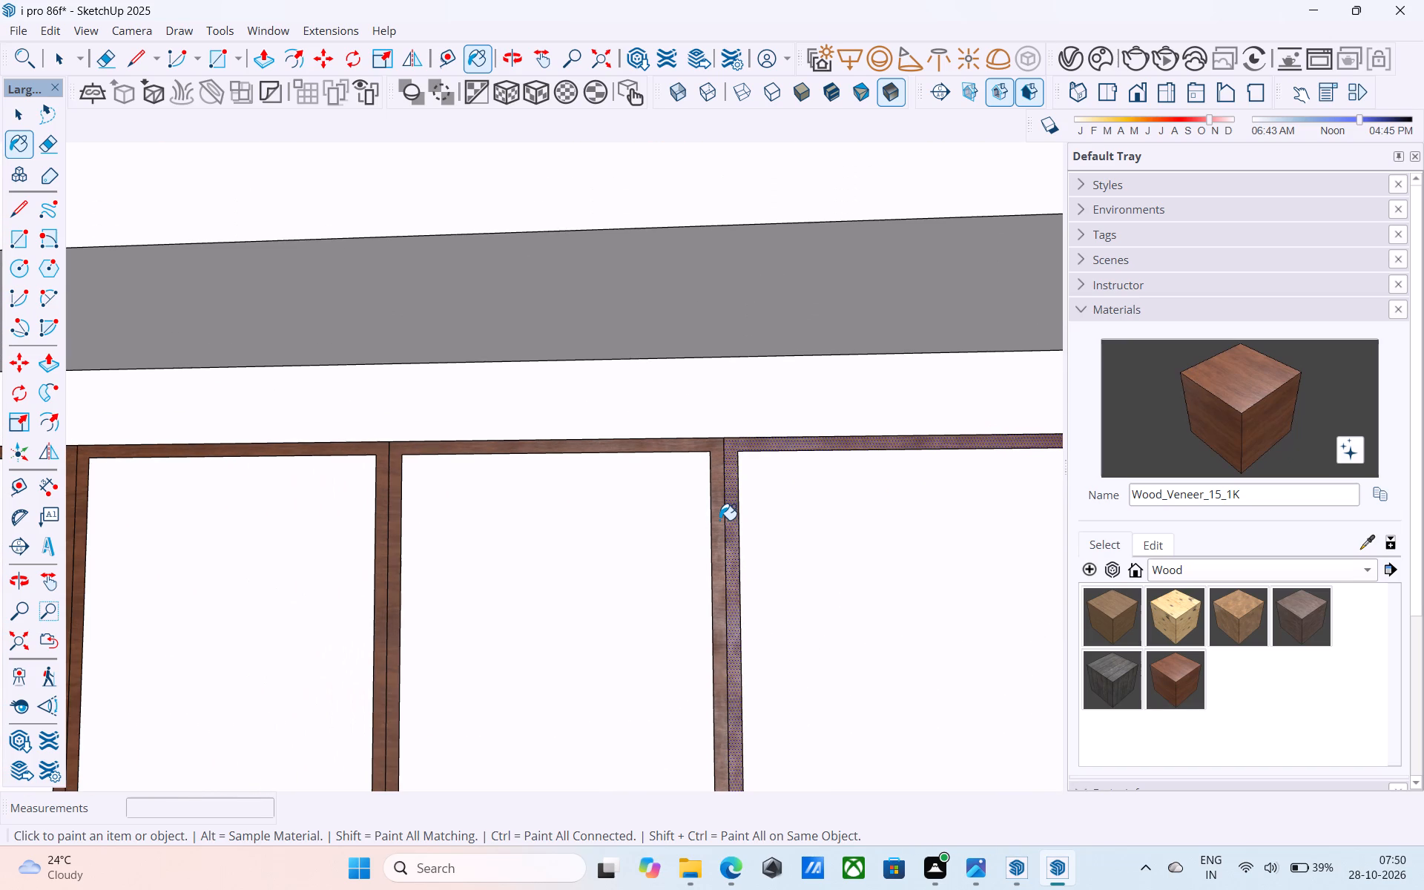
scroll(719, 520, "down", 4)
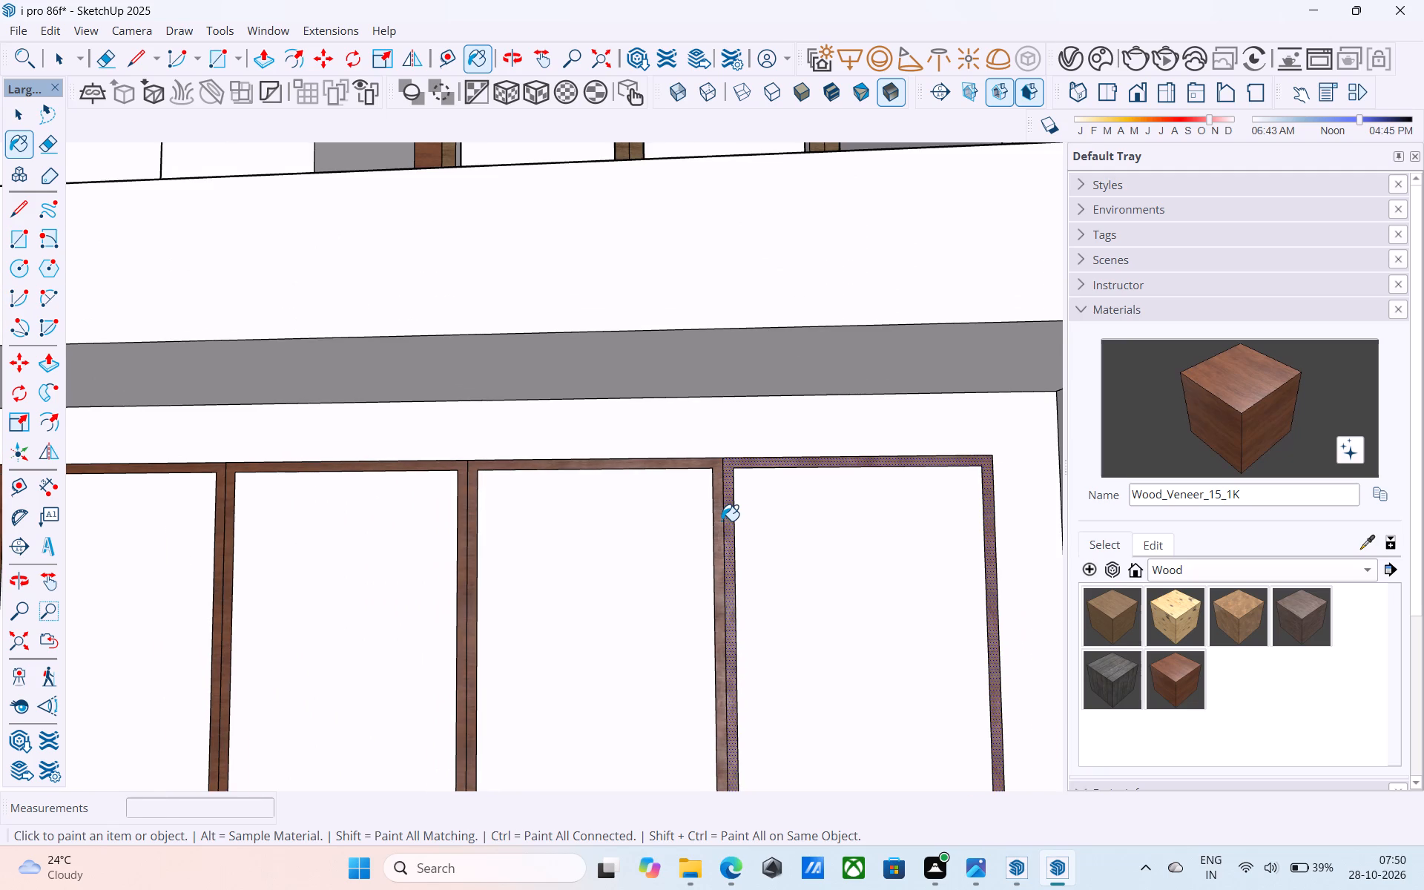
scroll(722, 521, "down", 2)
scroll(673, 398, "down", 5)
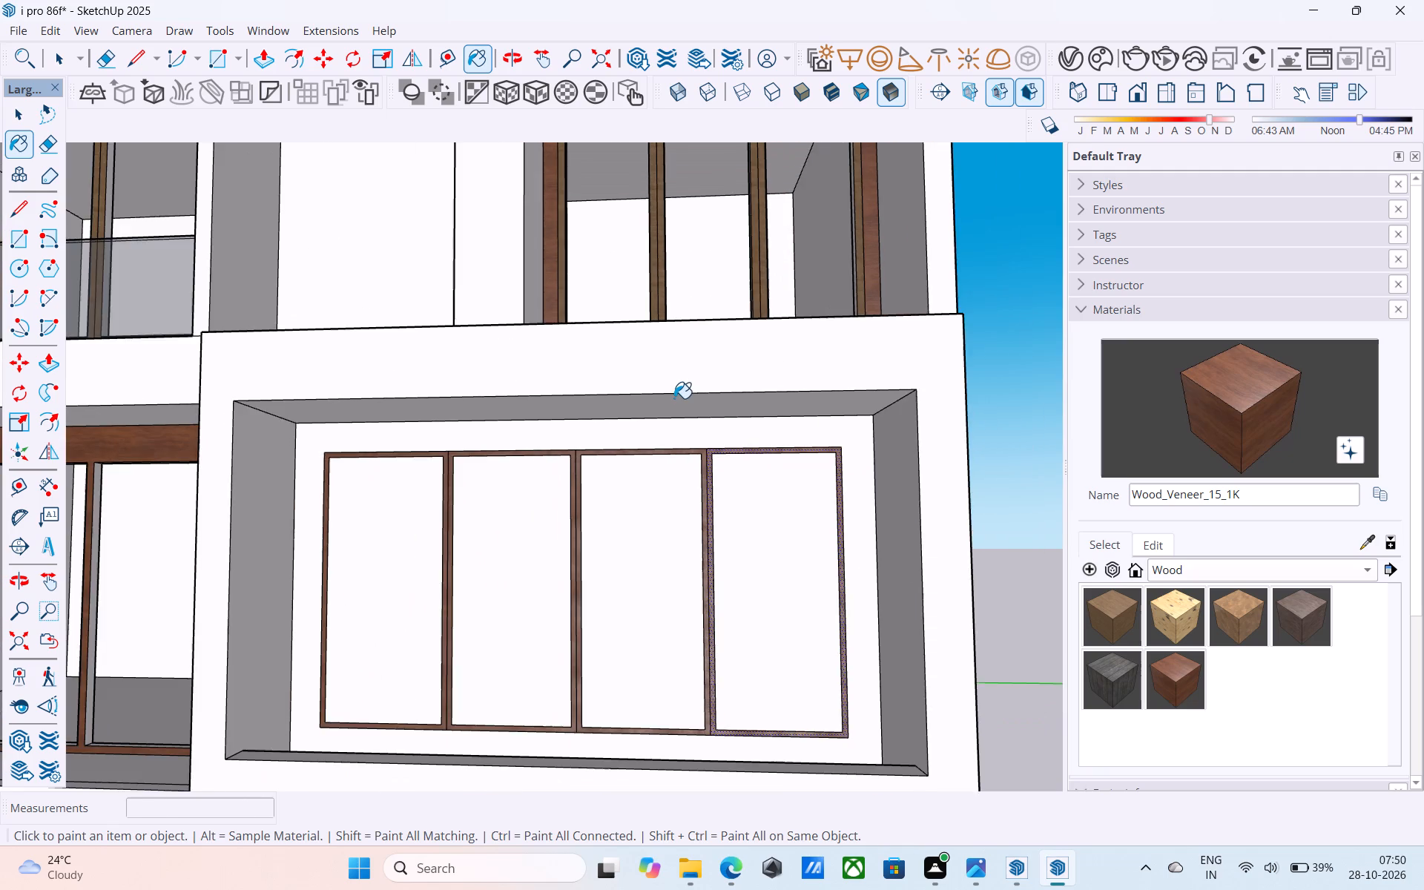
scroll(674, 398, "down", 7)
middle_click_drag(734, 352, 719, 413)
key("space")
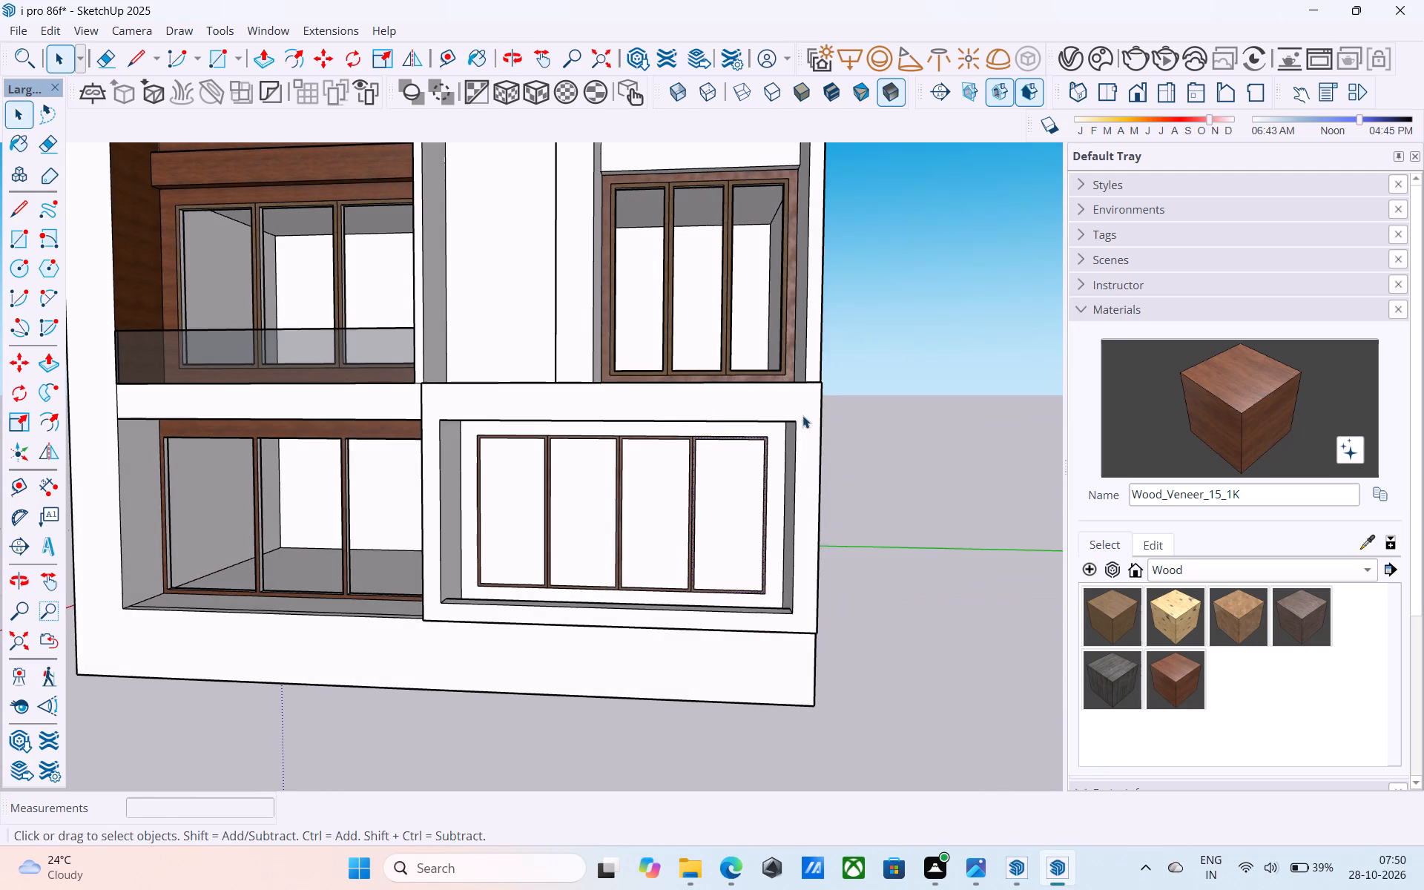
scroll(809, 422, "down", 5)
middle_click_drag(894, 449, 925, 518)
key("ctrl+s")
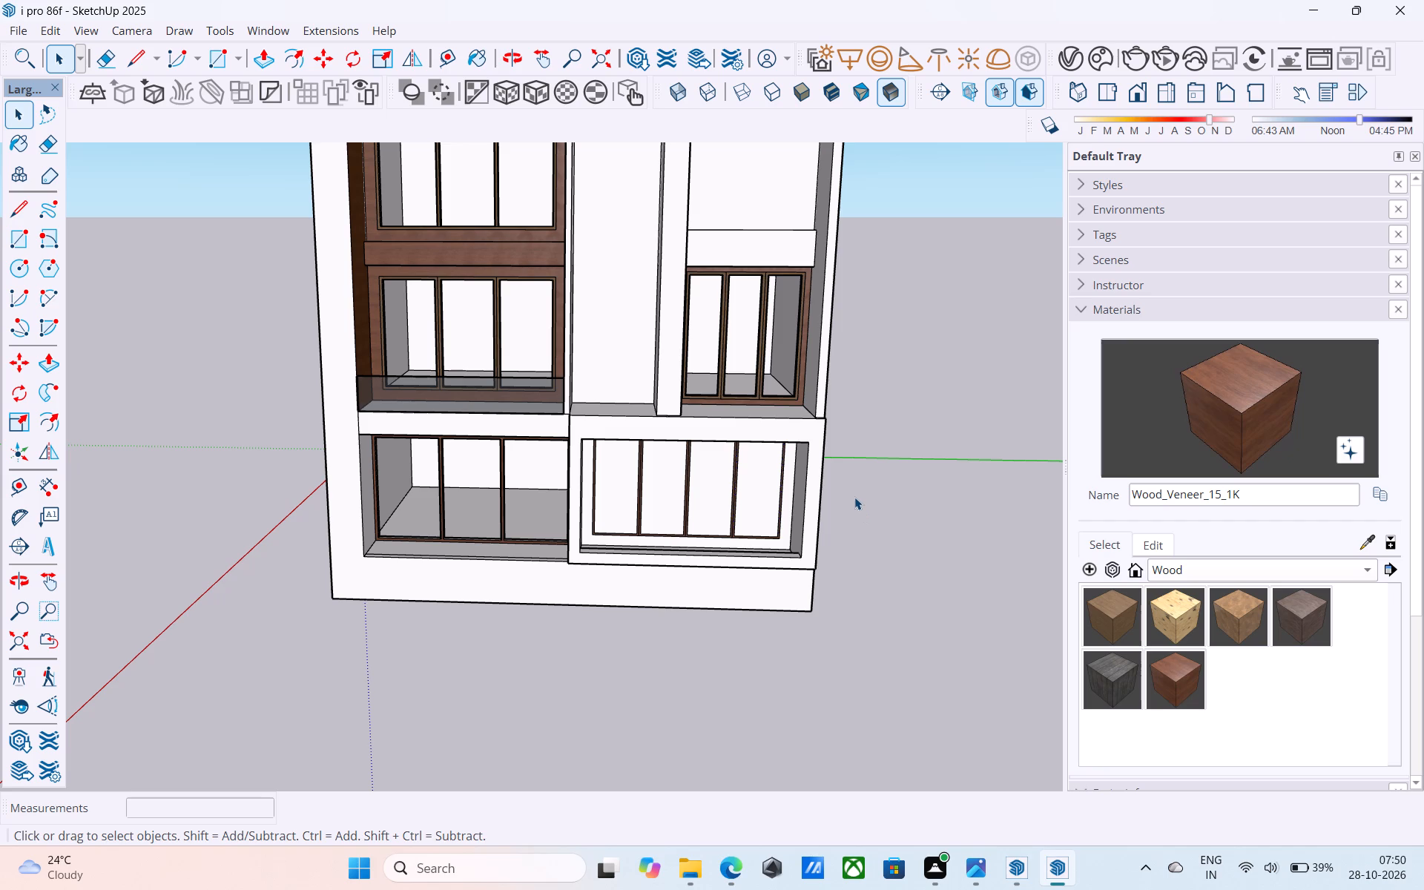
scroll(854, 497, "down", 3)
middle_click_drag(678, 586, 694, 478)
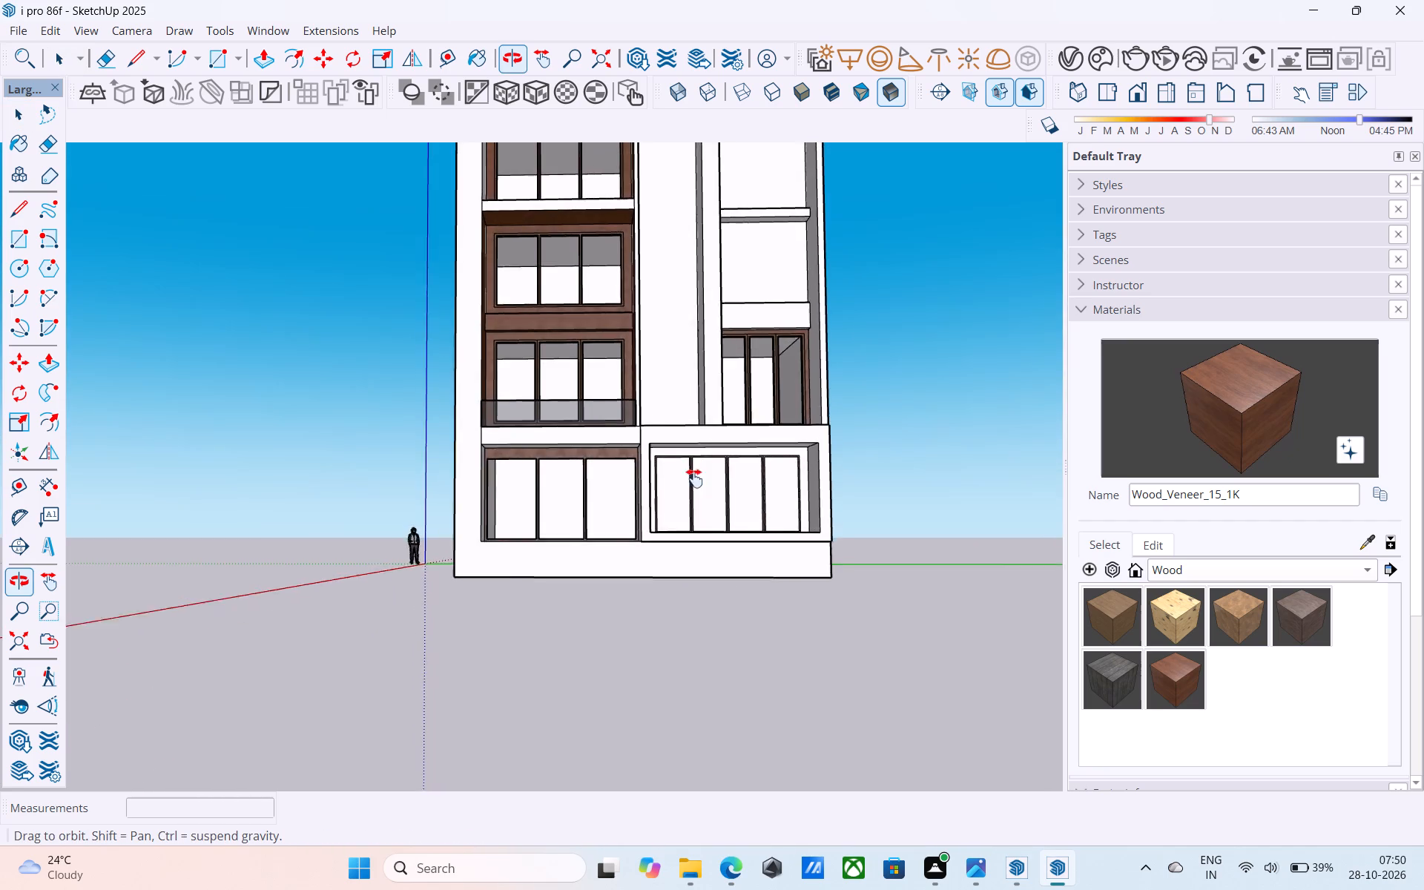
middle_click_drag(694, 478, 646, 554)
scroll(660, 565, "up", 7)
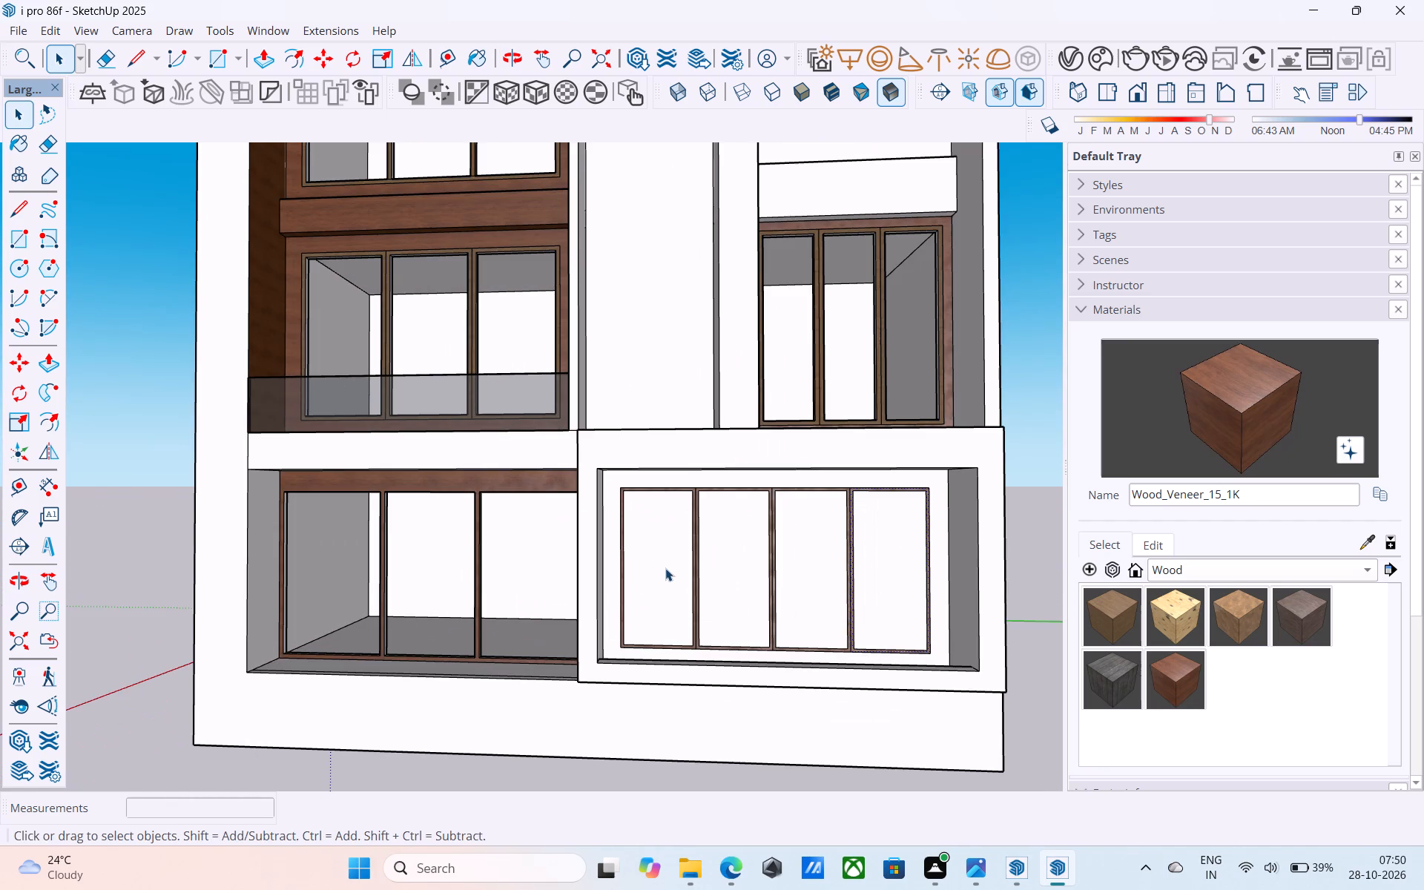
Push the four inner faces of the ground-floor four-panel window back 6" through the wall to open them.
left_click(665, 568)
scroll(665, 568, "up", 5)
key("p")
scroll(665, 568, "up", 2)
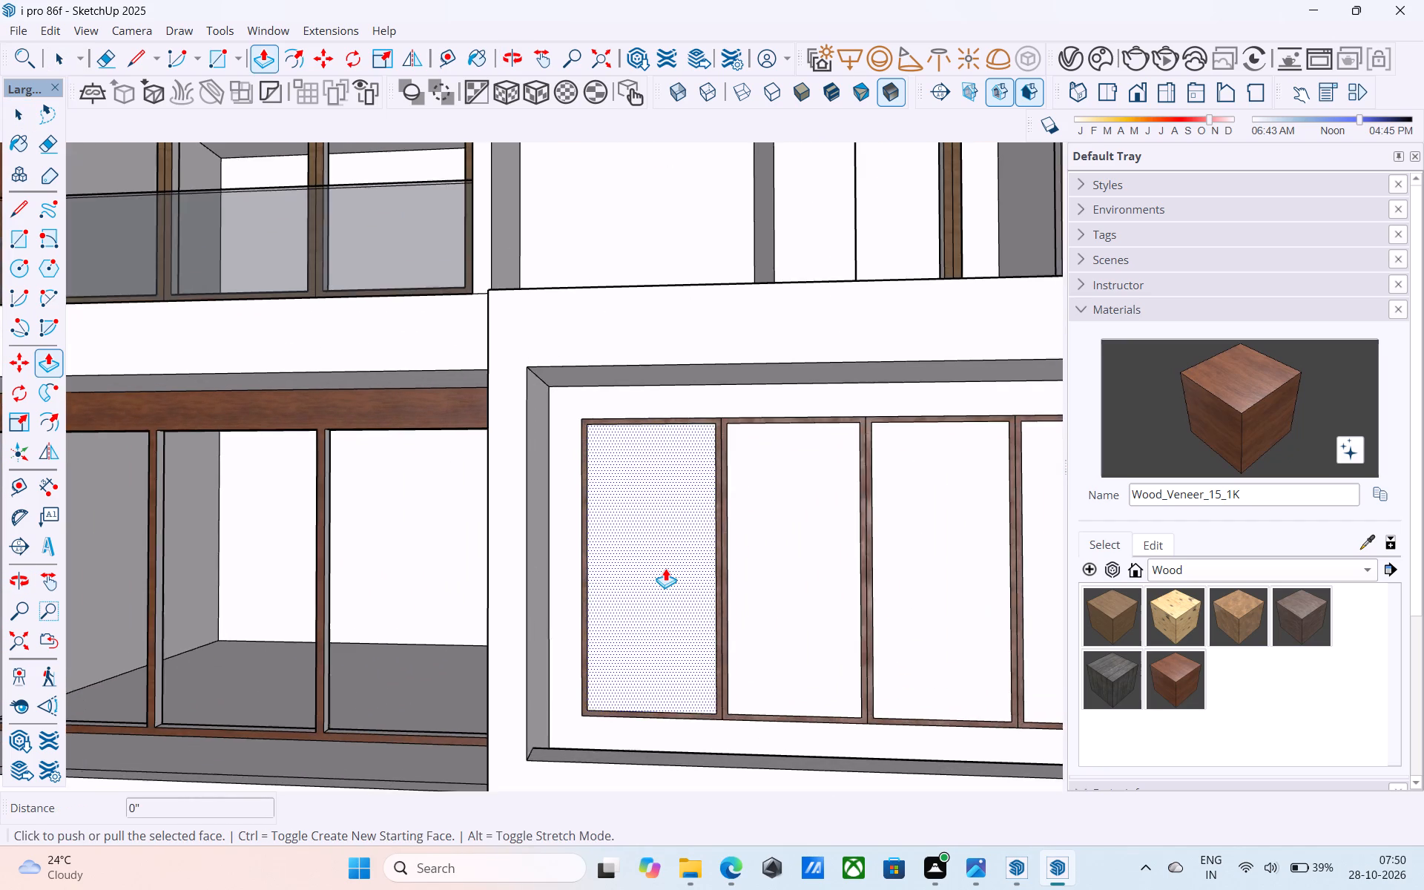
scroll(665, 568, "up", 4)
left_click(665, 567)
scroll(672, 525, "up", 2)
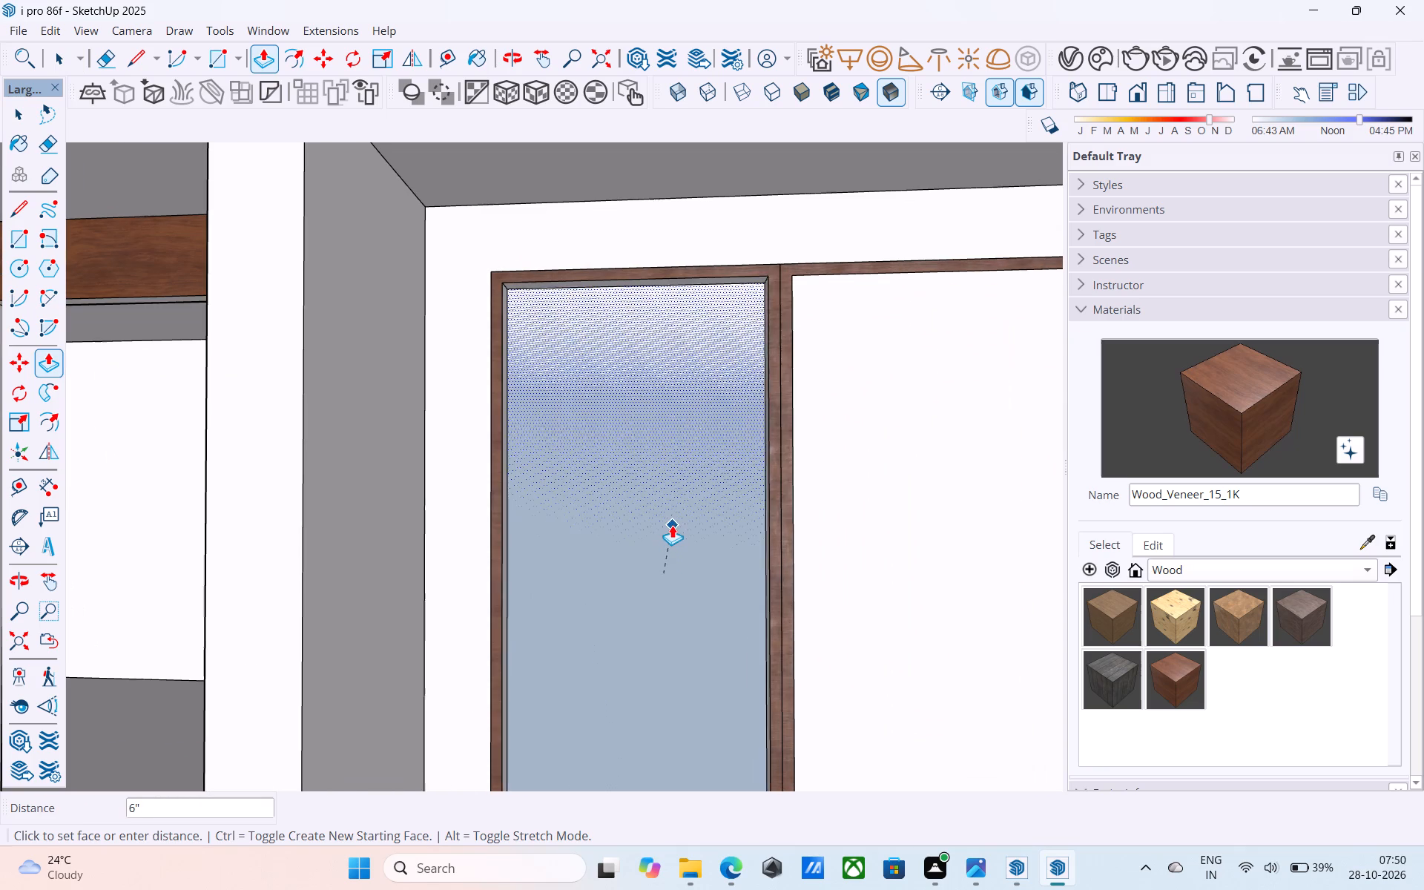
left_click(672, 525)
scroll(668, 527, "down", 4)
double_click(774, 547)
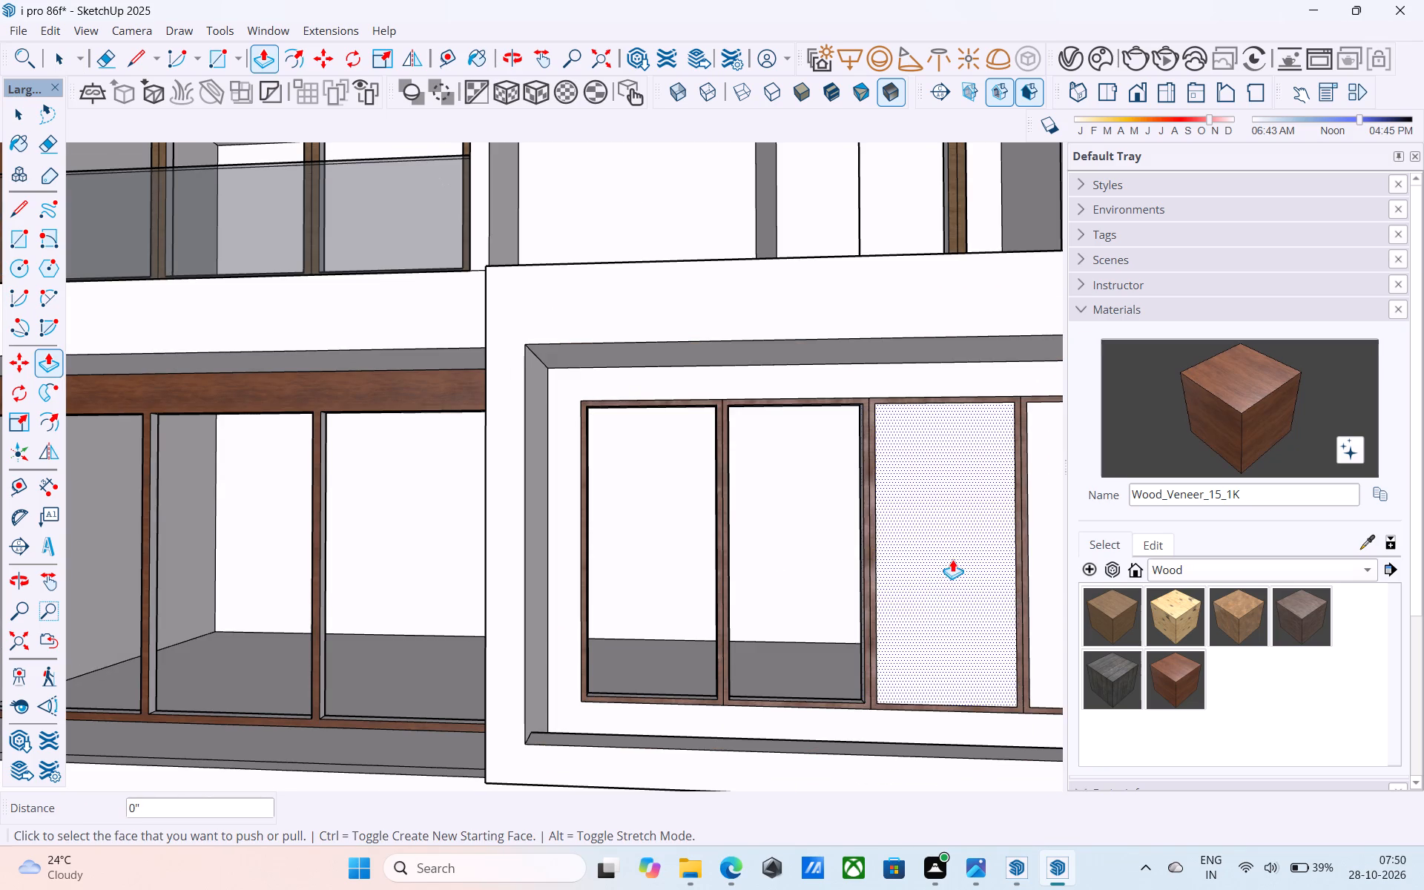
double_click(952, 558)
scroll(622, 586, "down", 4)
double_click(862, 581)
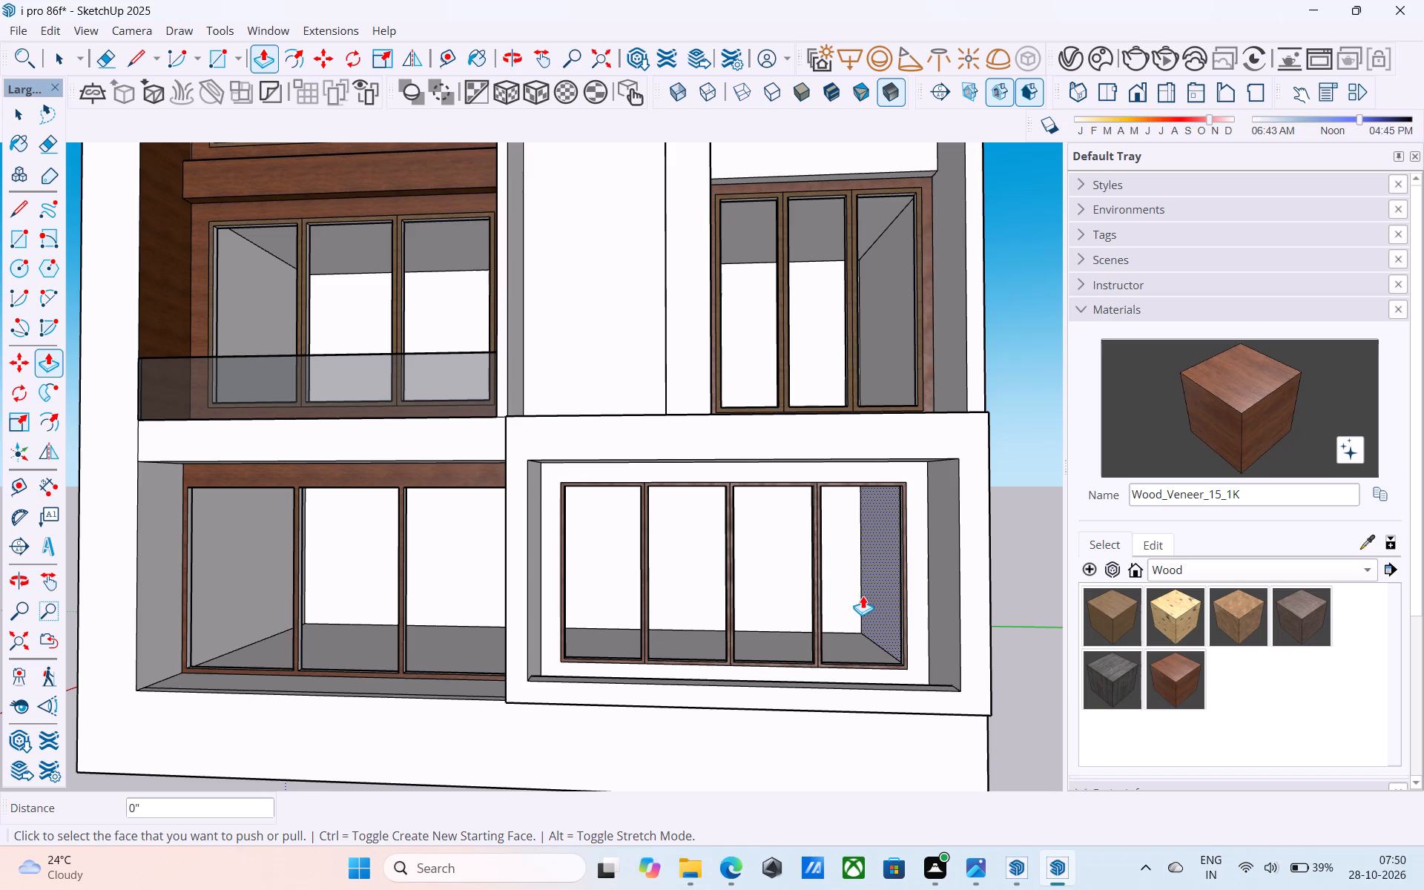
key("space")
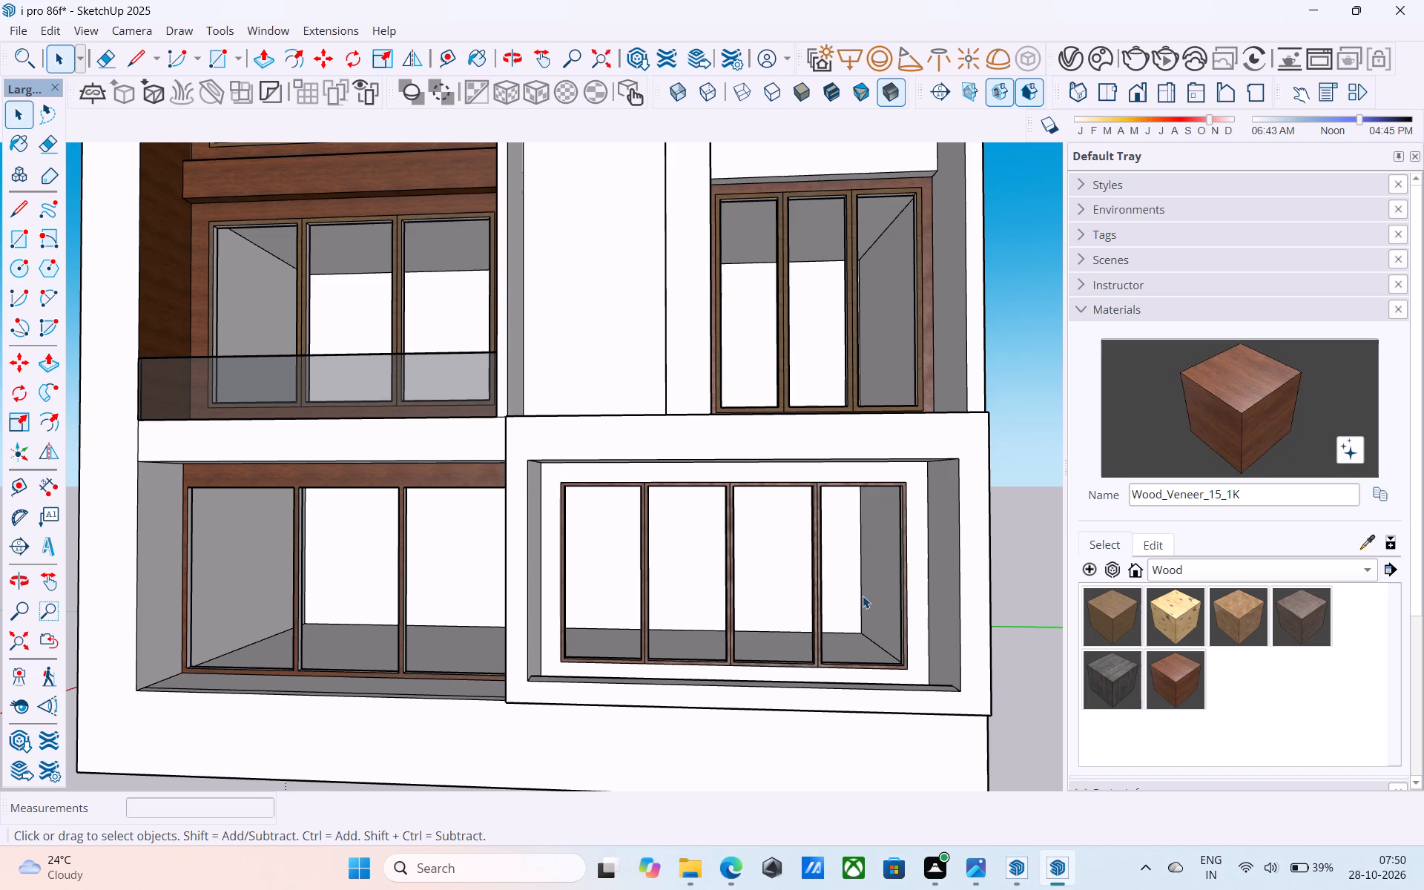
Save the model with the opened four-panel window.
key("ctrl+s")
Examine the facade from several angles, checking the finished windows, the central fin and the remaining plain walls.
scroll(845, 589, "down", 2)
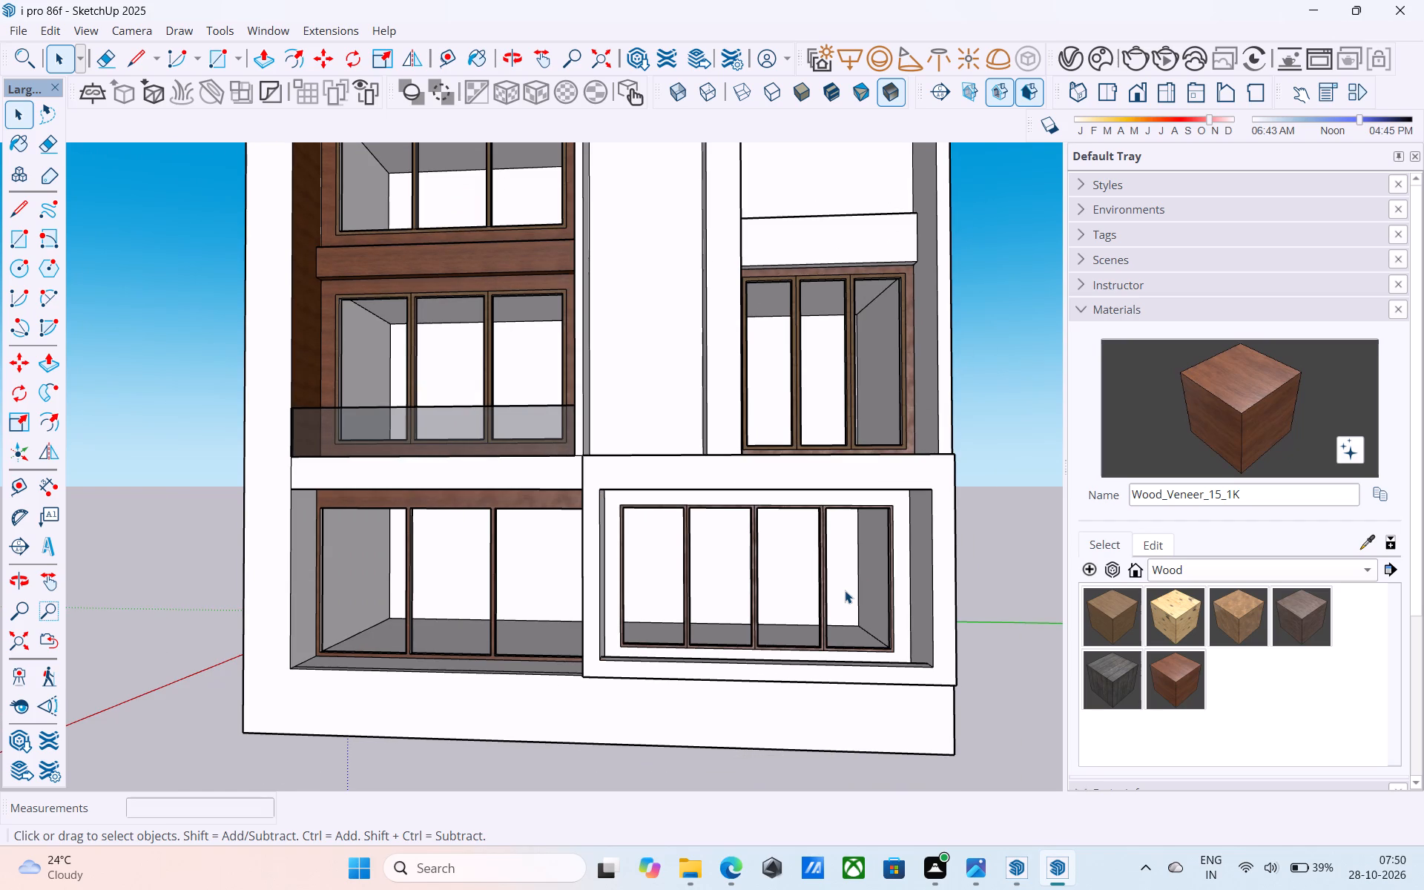
scroll(845, 590, "down", 2)
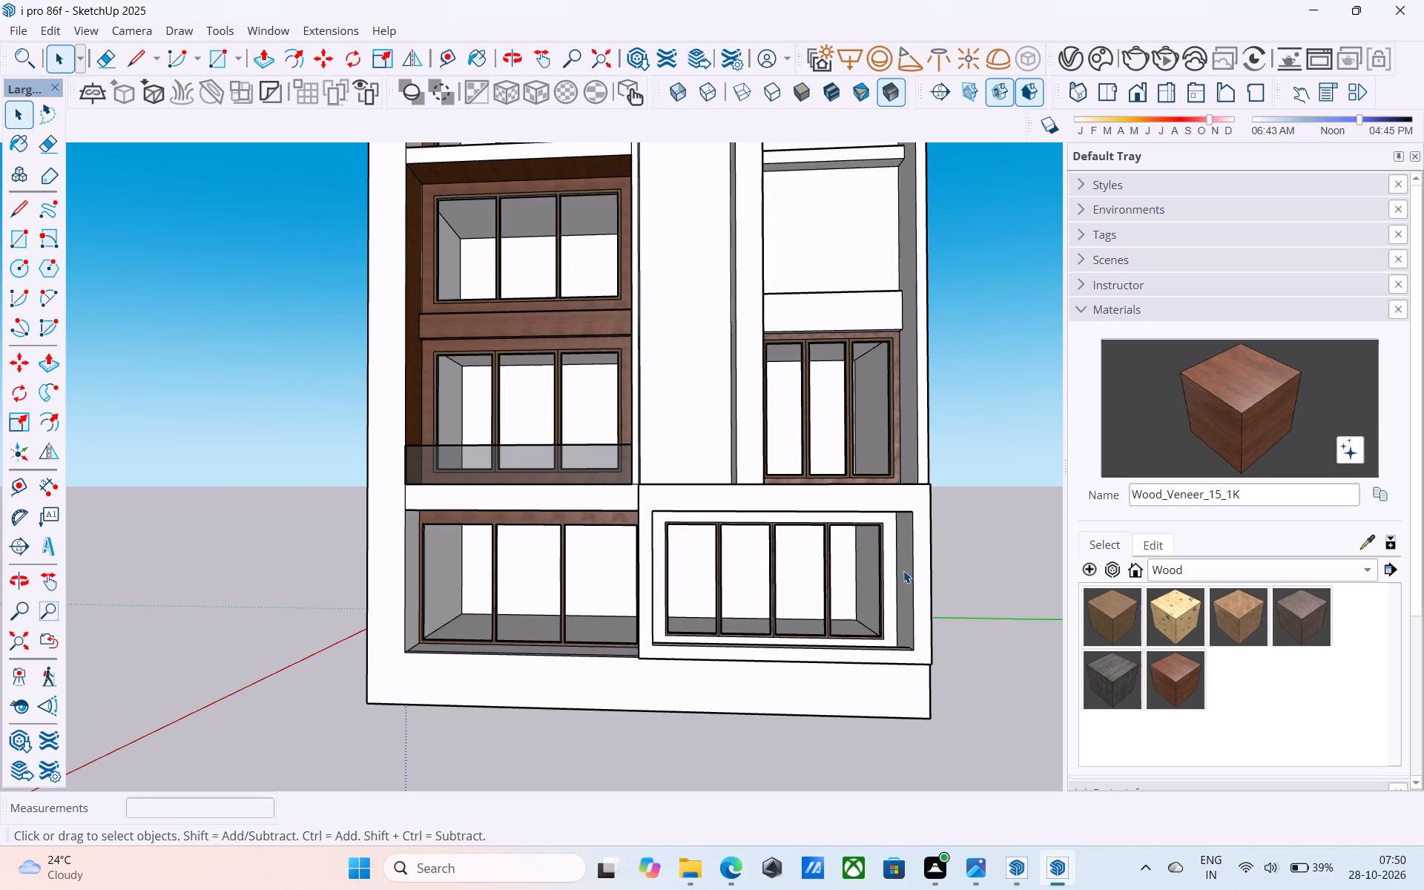
middle_click_drag(903, 573, 754, 653, "shift")
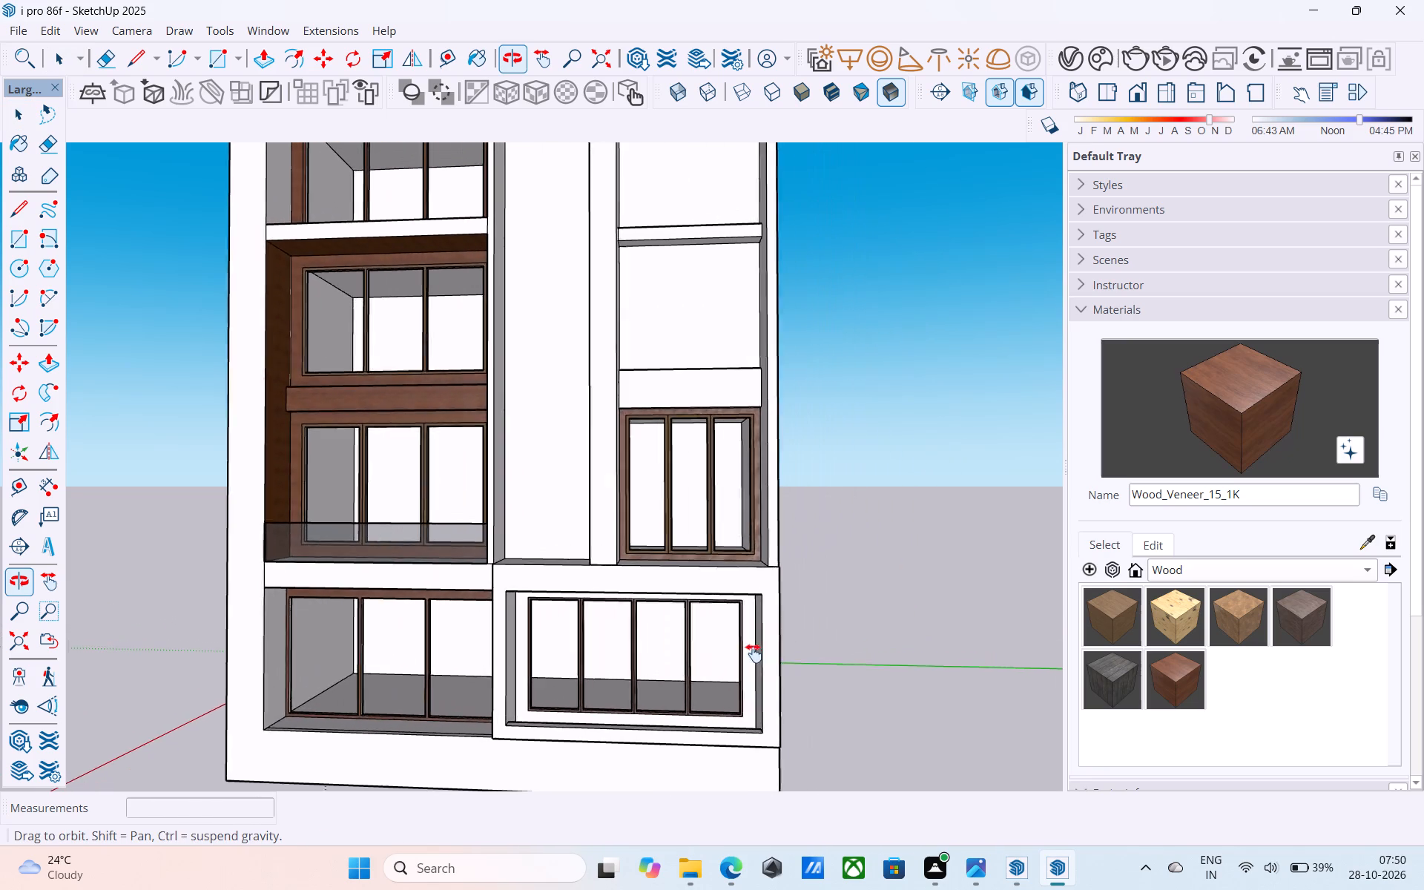
middle_click_drag(754, 653, 737, 659, "shift")
middle_click_drag(768, 610, 781, 575)
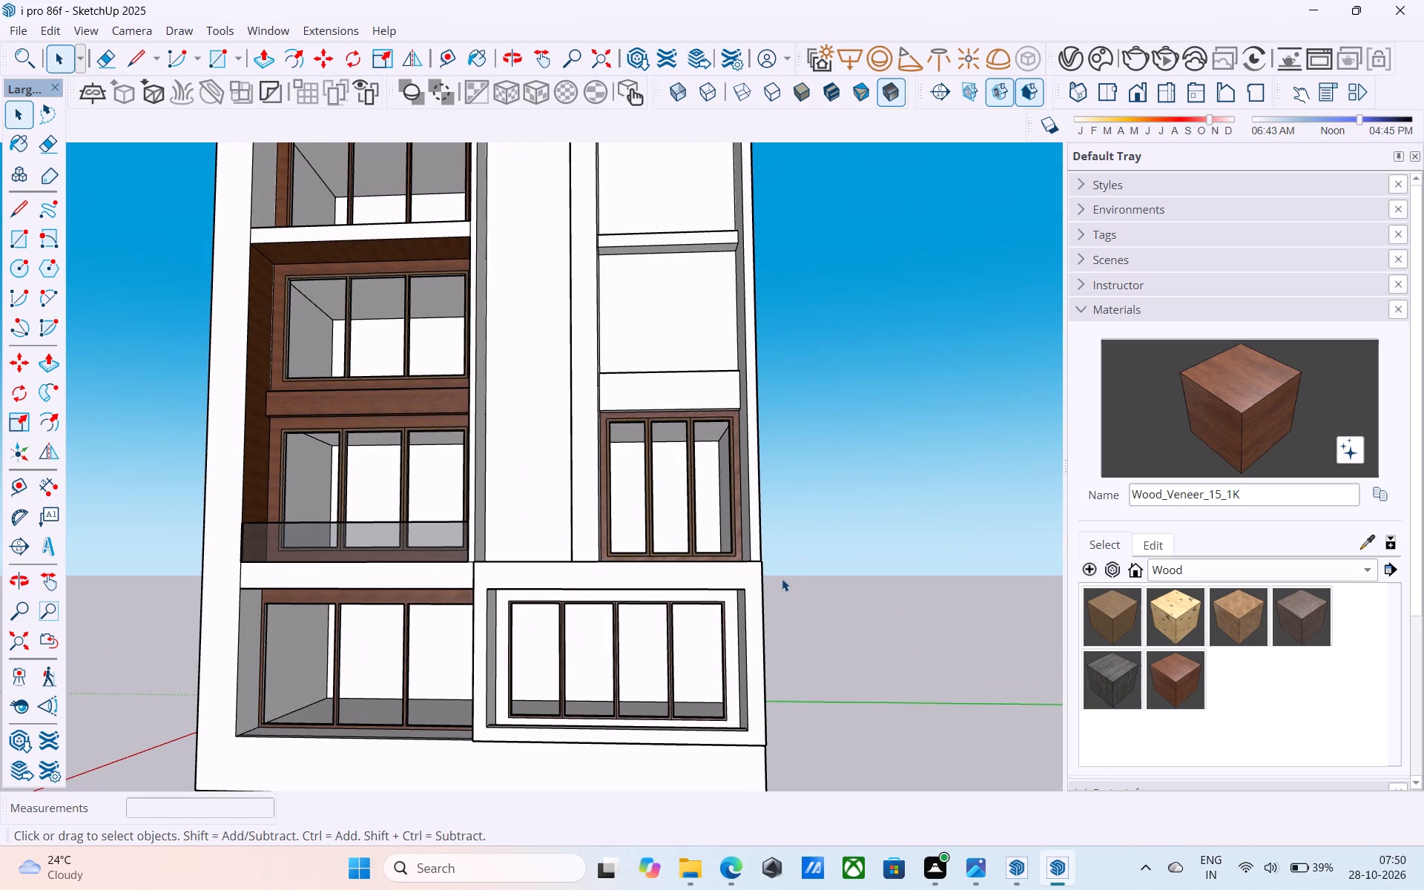
middle_click_drag(782, 578, 754, 584, "shift")
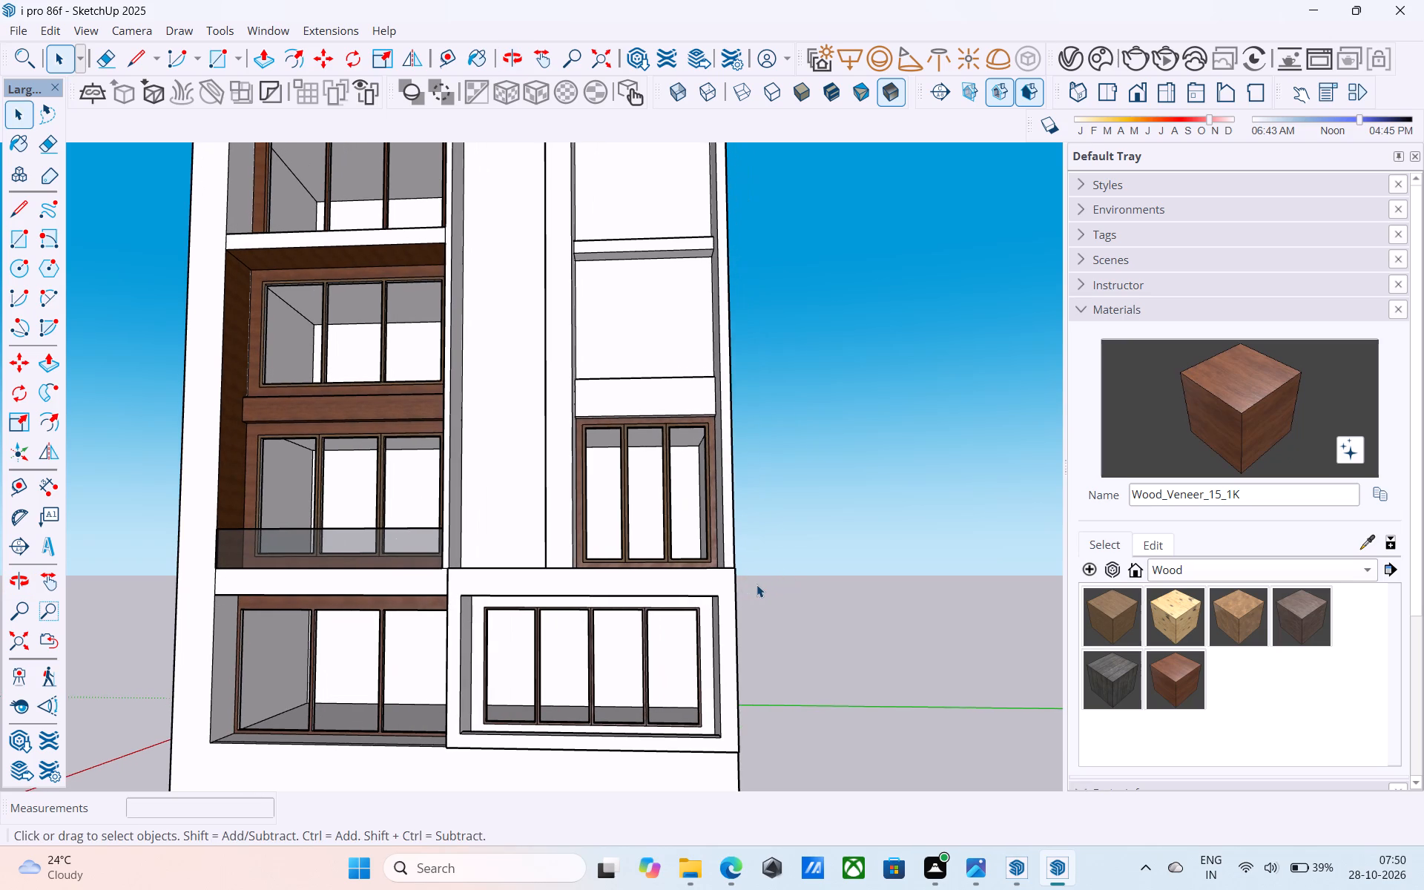
scroll(759, 584, "up", 3)
scroll(759, 584, "down", 4)
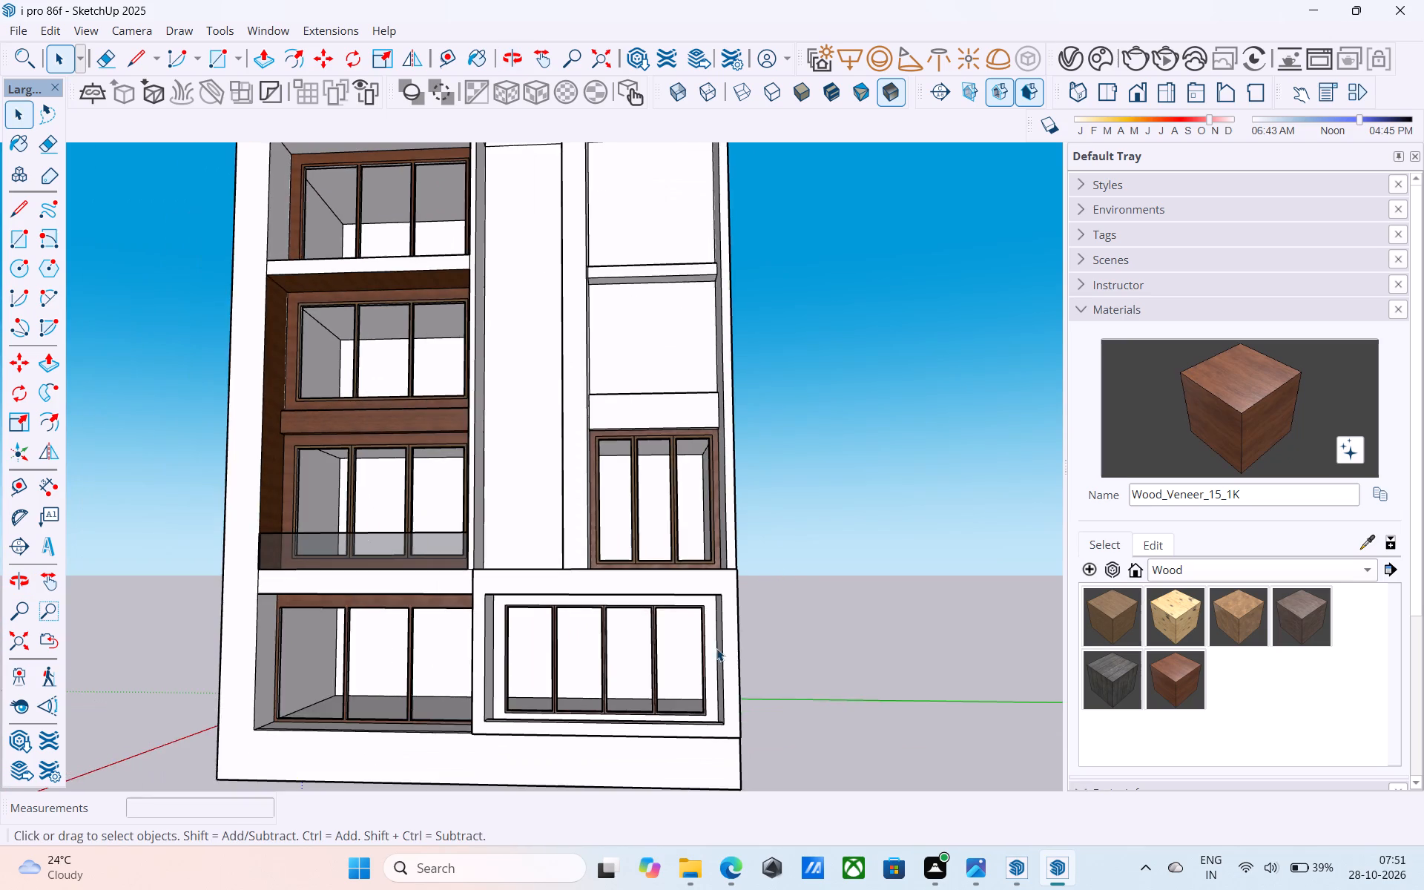
middle_click_drag(716, 648, 1040, 561)
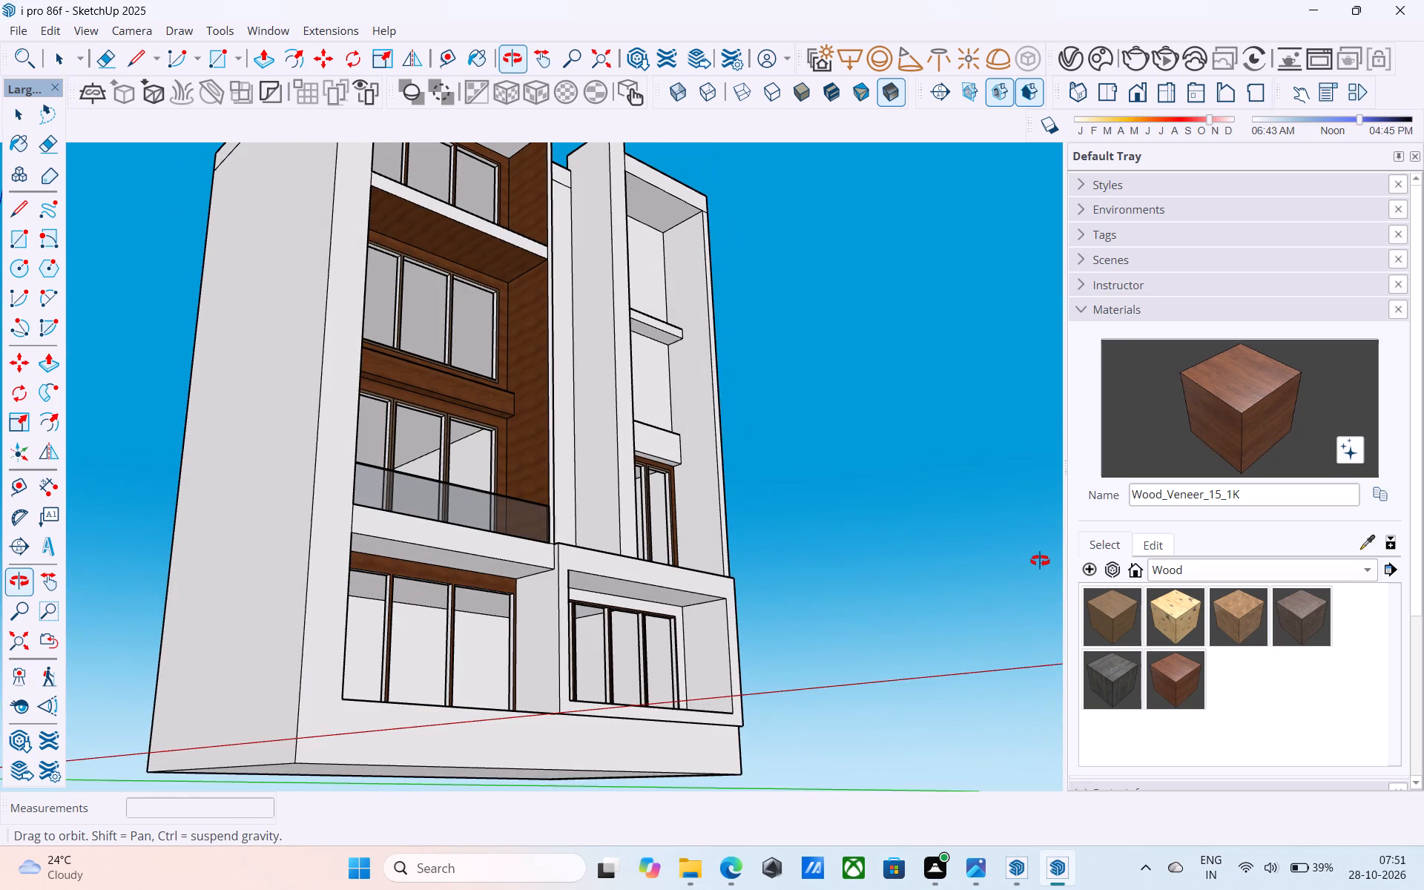
middle_click_drag(1040, 561, 1035, 571)
middle_click_drag(926, 606, 676, 650, "shift")
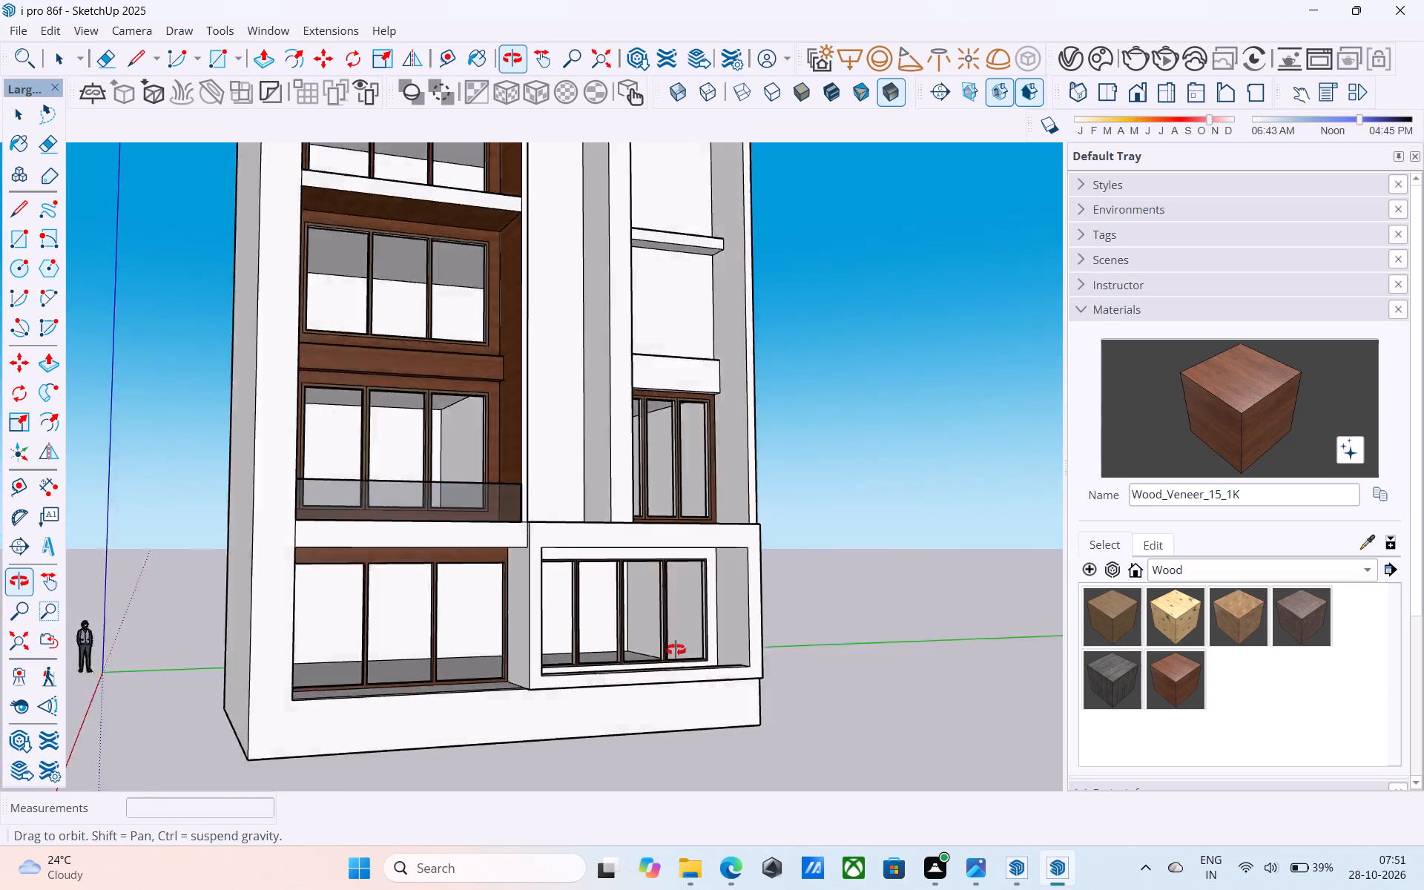
middle_click_drag(676, 650, 467, 753, "shift")
Copy the bottom edge of the recessed wall strip beside the central fin 38' straight up to the strip's top line.
scroll(492, 555, "up", 9)
left_click(526, 509)
scroll(526, 507, "down", 2)
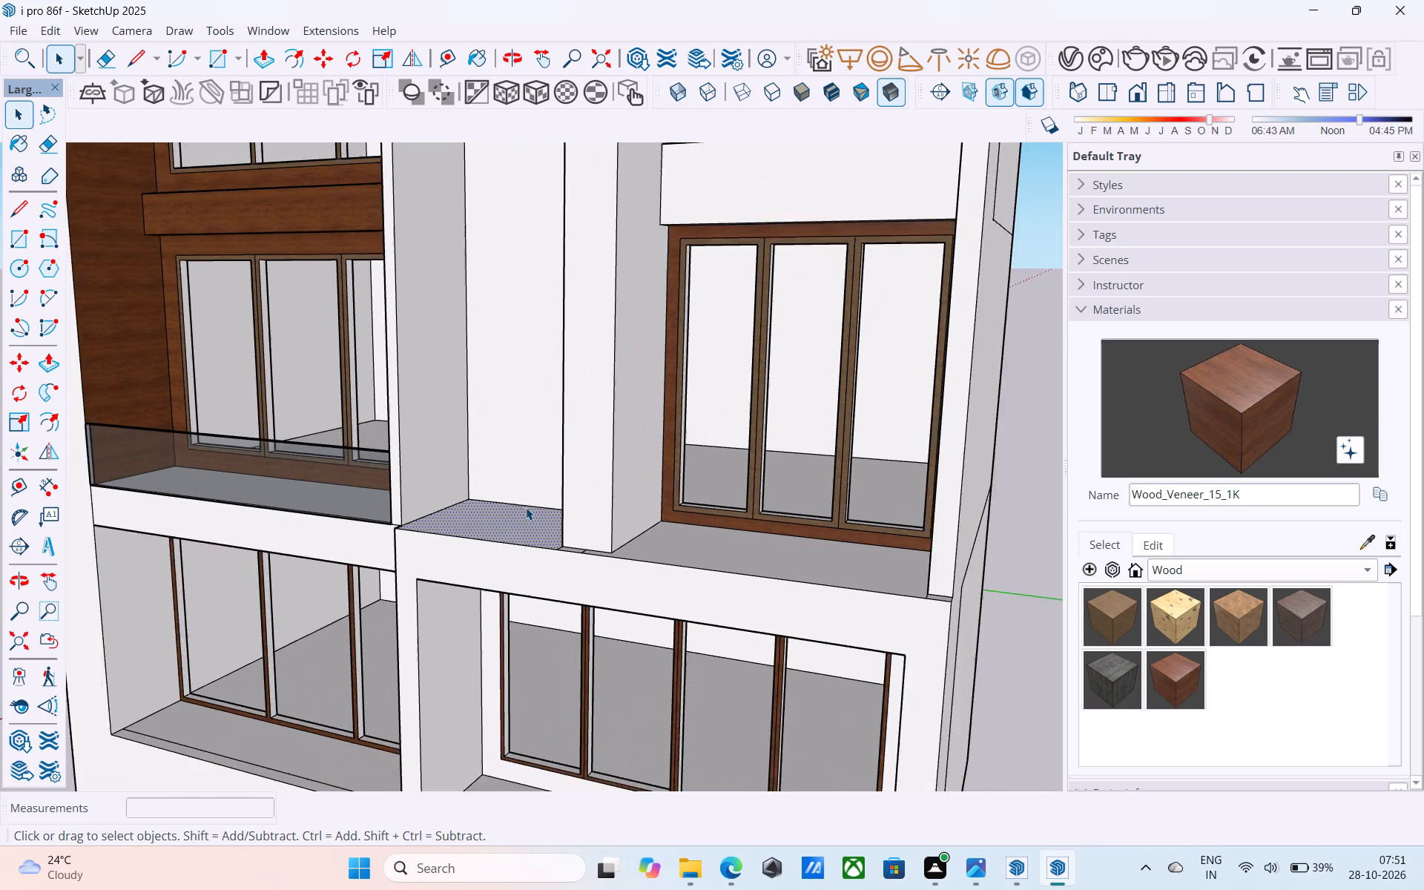
middle_click_drag(526, 507, 645, 653, "shift")
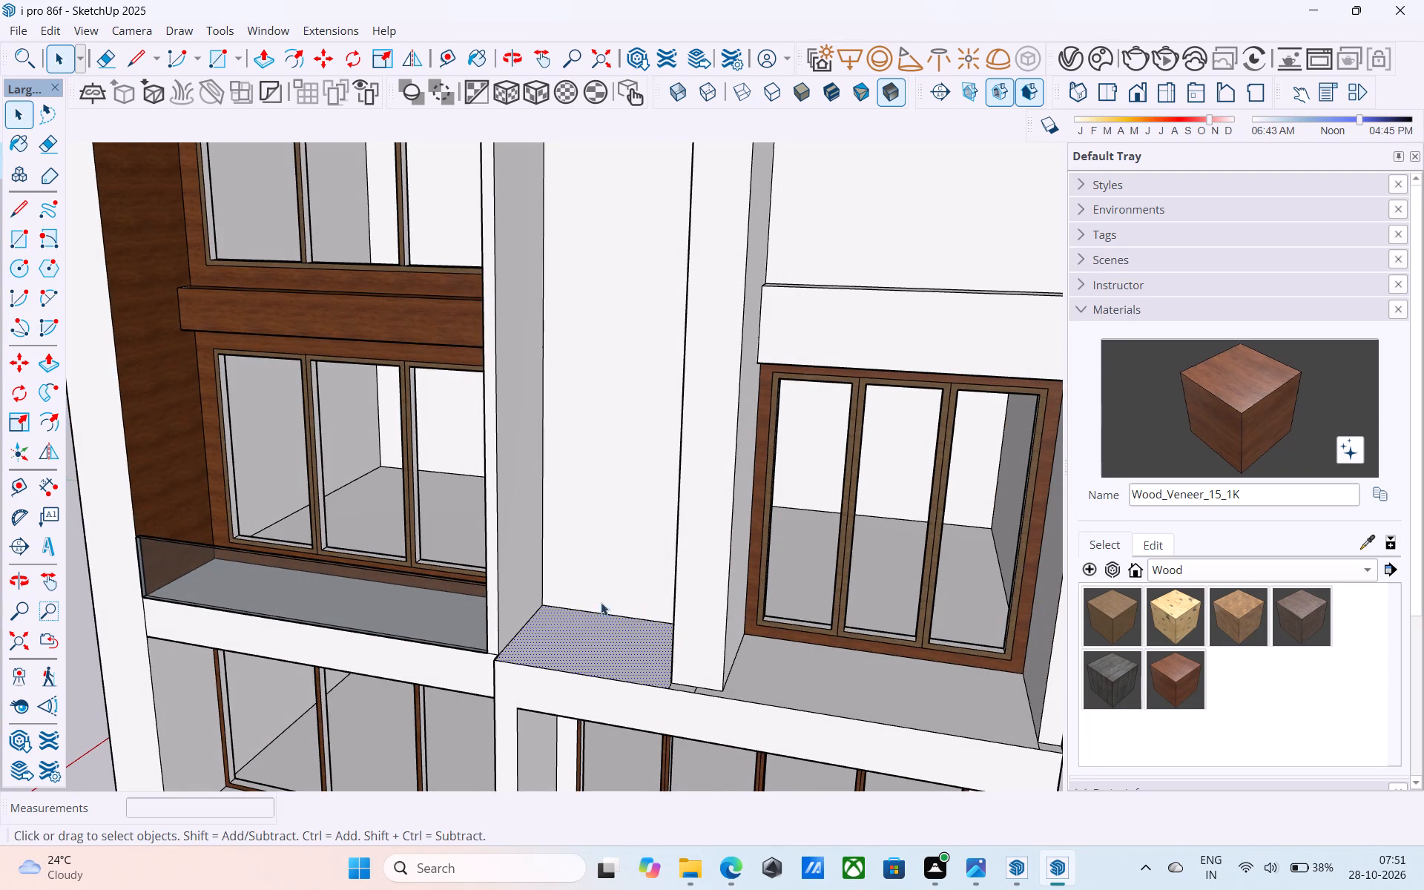
left_click(572, 608)
key("m")
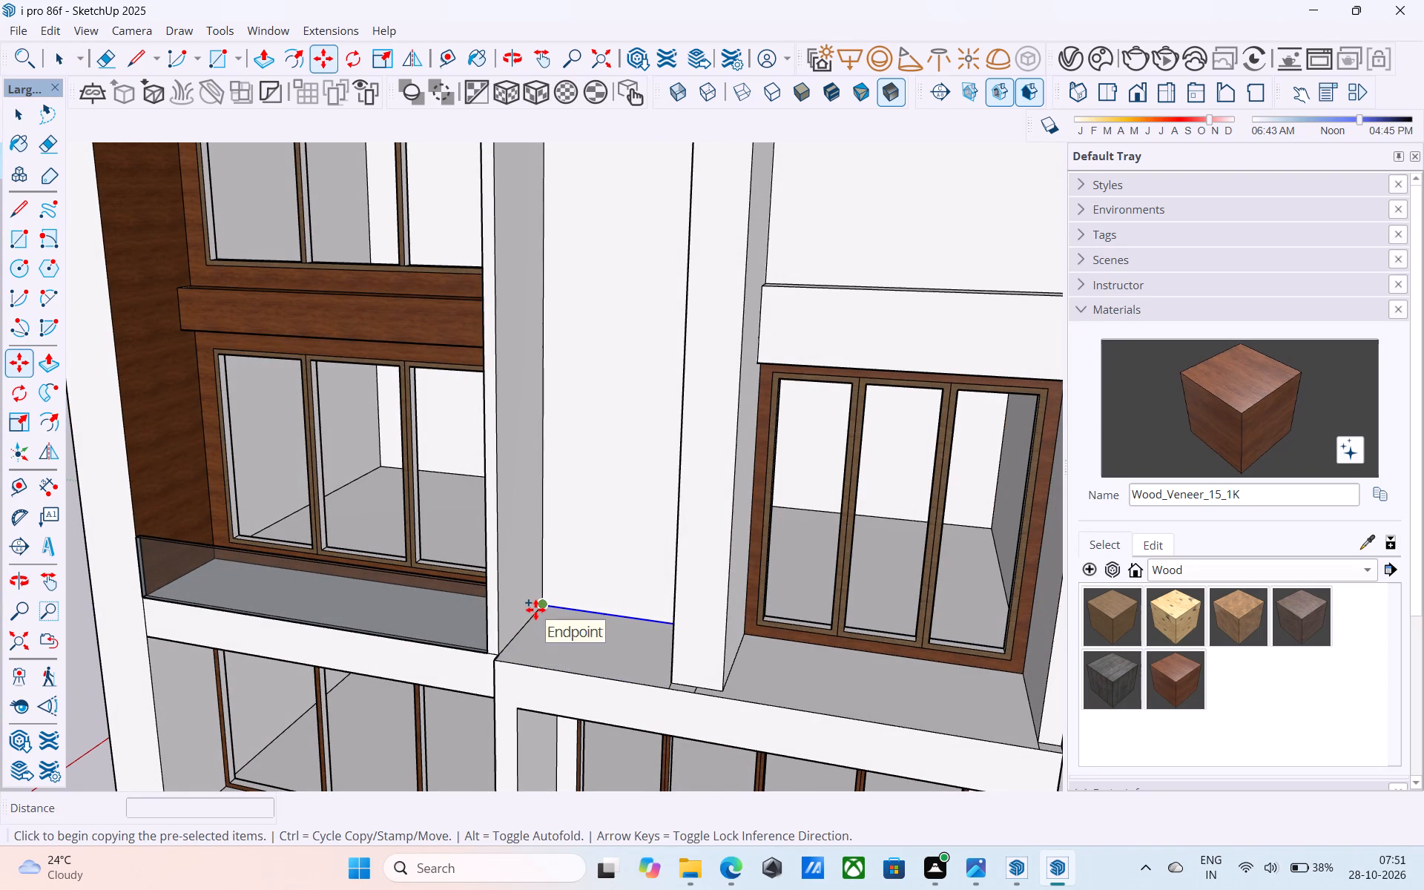
left_click(535, 610)
scroll(516, 487, "down", 6)
middle_click_drag(524, 470, 578, 690, "shift")
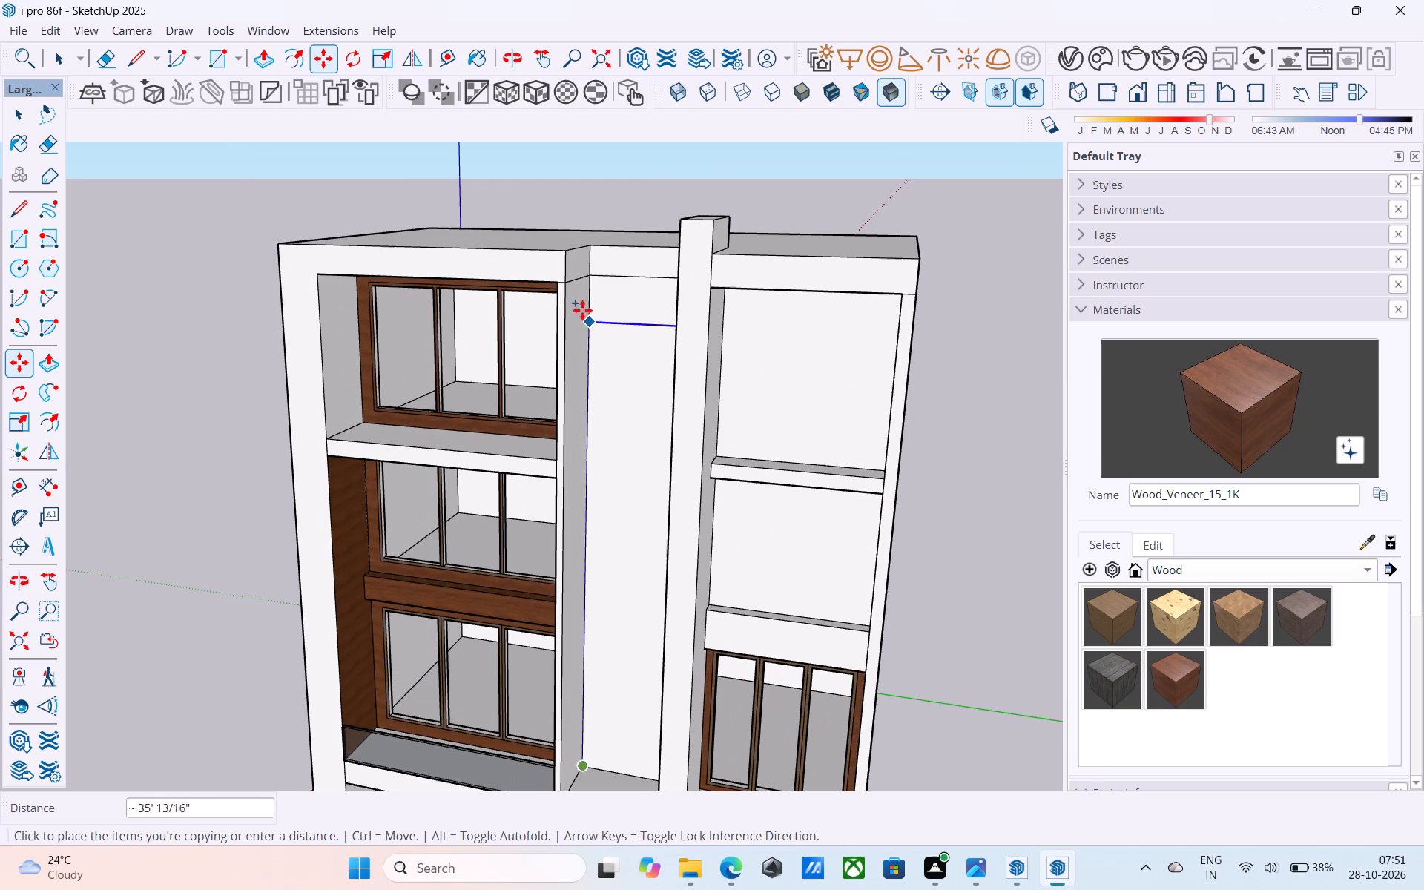
scroll(587, 286, "up", 7)
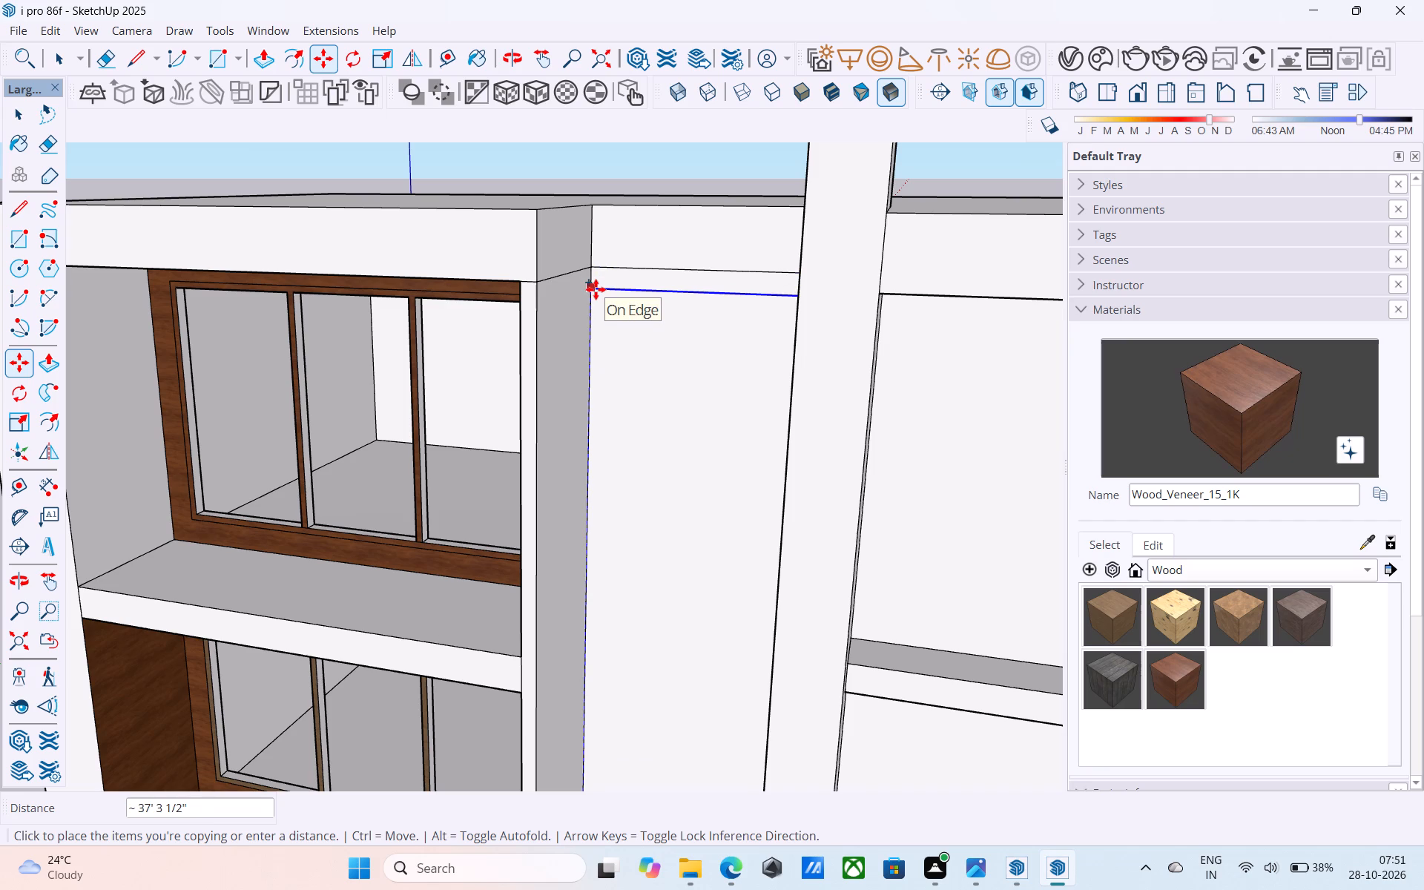
scroll(596, 289, "up", 2)
scroll(596, 289, "down", 2)
left_click(601, 268)
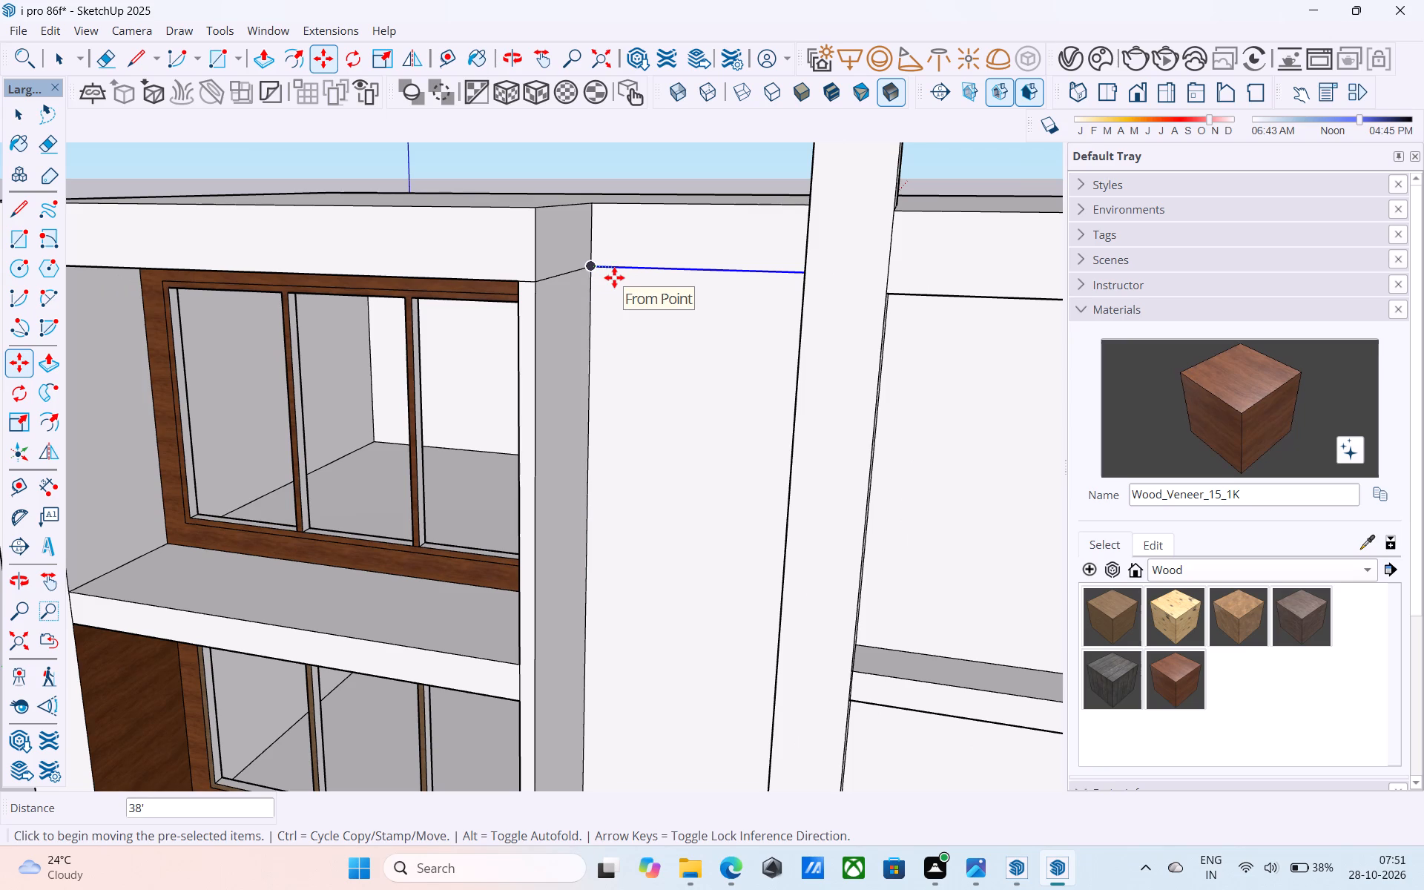
Divide the distance between the original and copied edge into 60 equal spaces with evenly spaced horizontal lines.
key("slash")
type("40")
key("BackSpace")
key("BackSpace")
type("60")
key("Return")
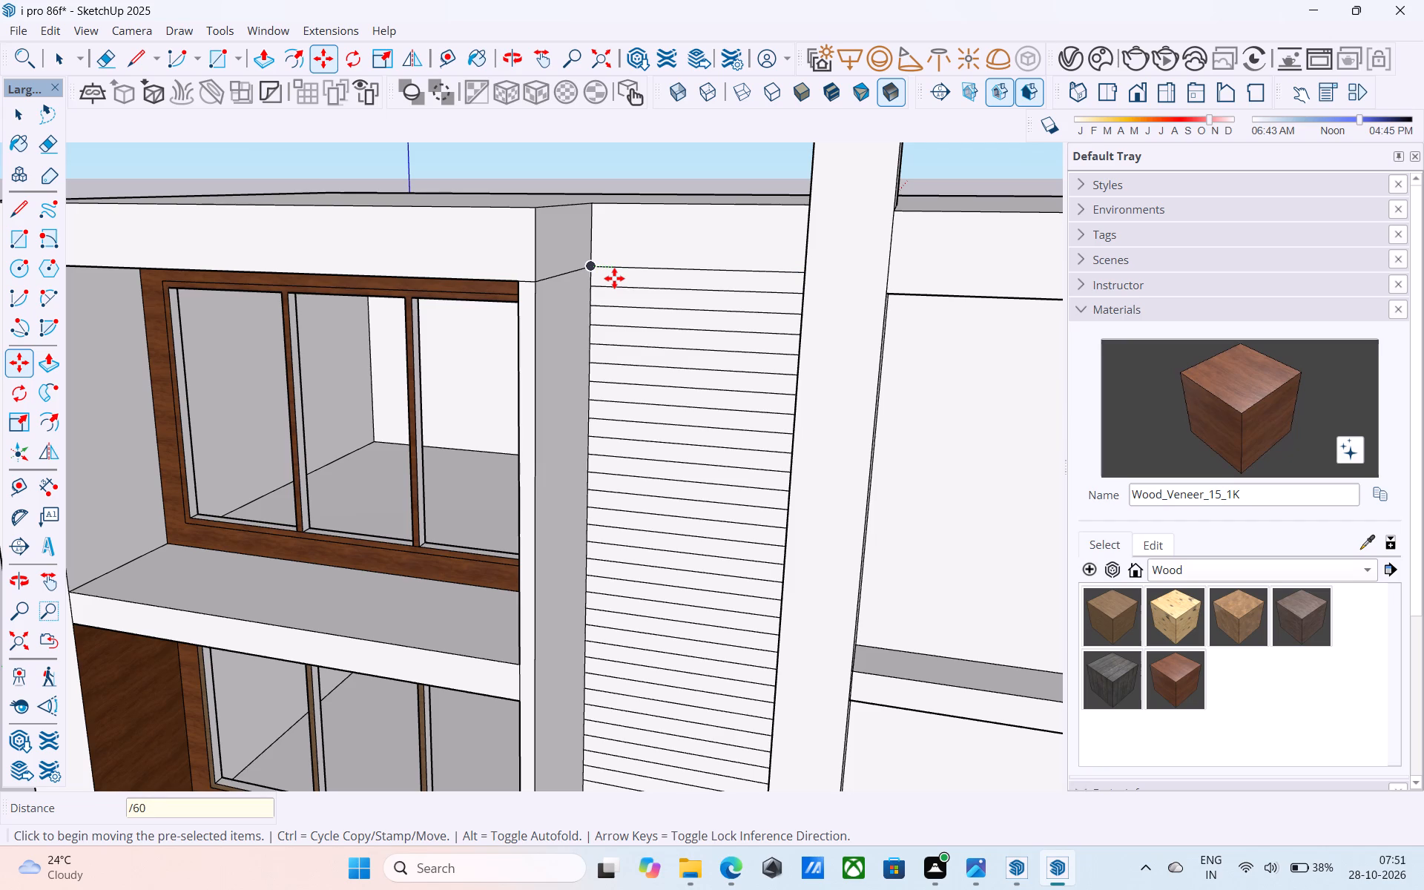
key("space")
Inspect the horizontally lined wall strip and the blank upper panels beside the central fin from several angles.
scroll(624, 288, "up", 1)
scroll(631, 289, "down", 9)
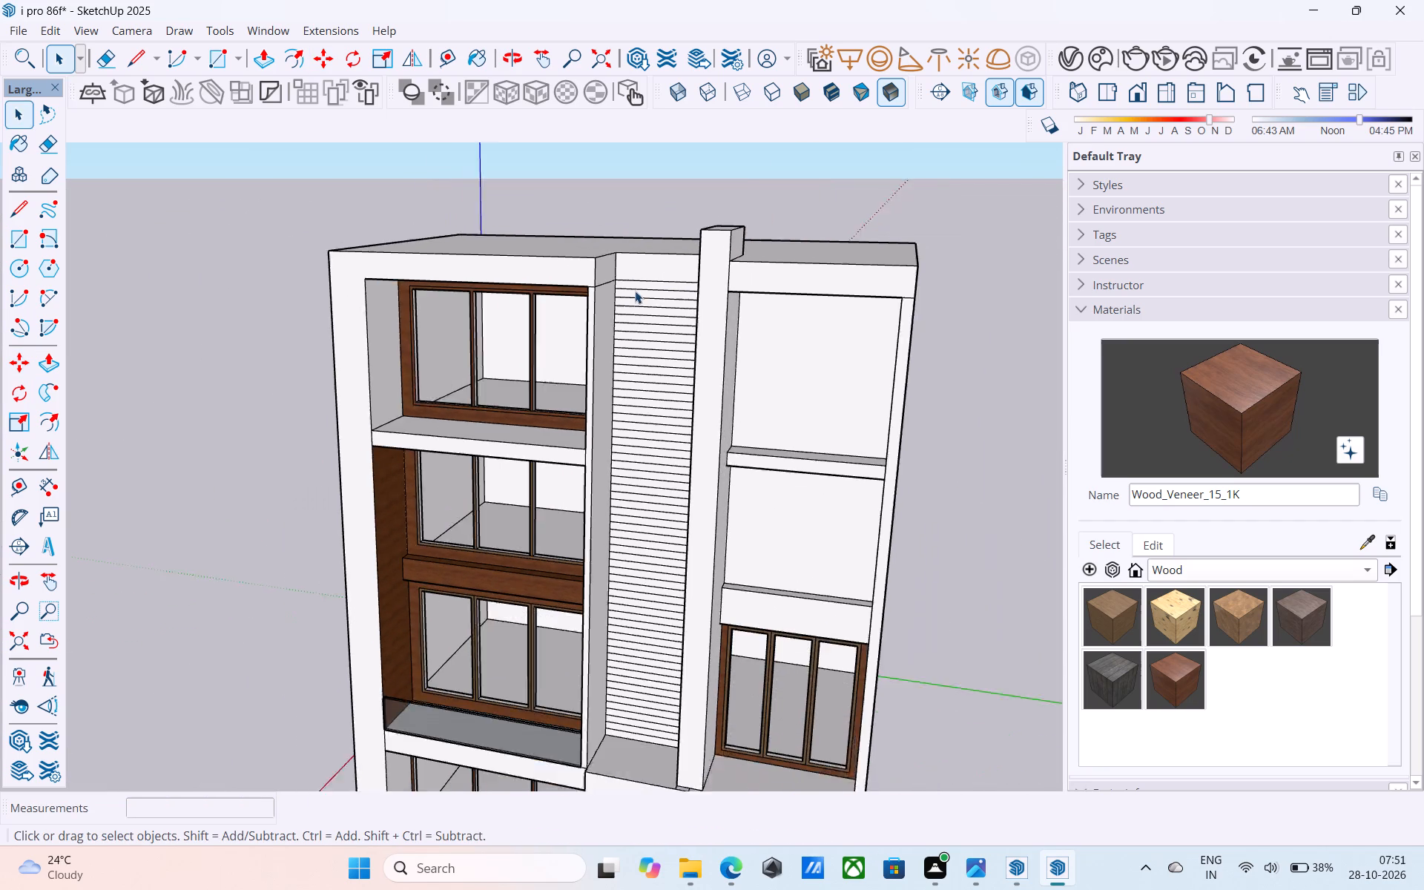
scroll(635, 291, "down", 2)
middle_click_drag(635, 291, 893, 260)
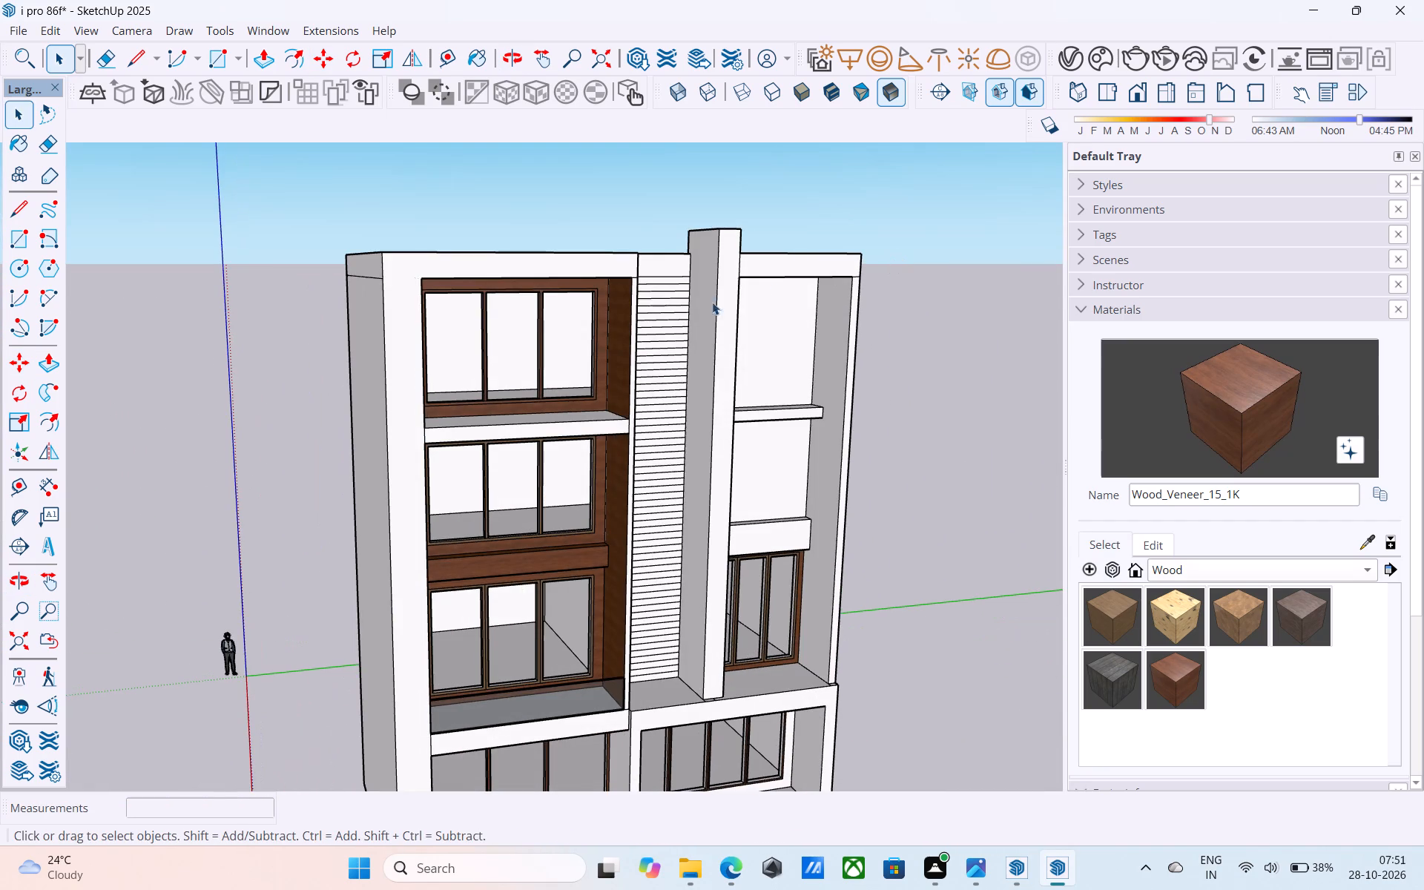
middle_click_drag(693, 309, 587, 311)
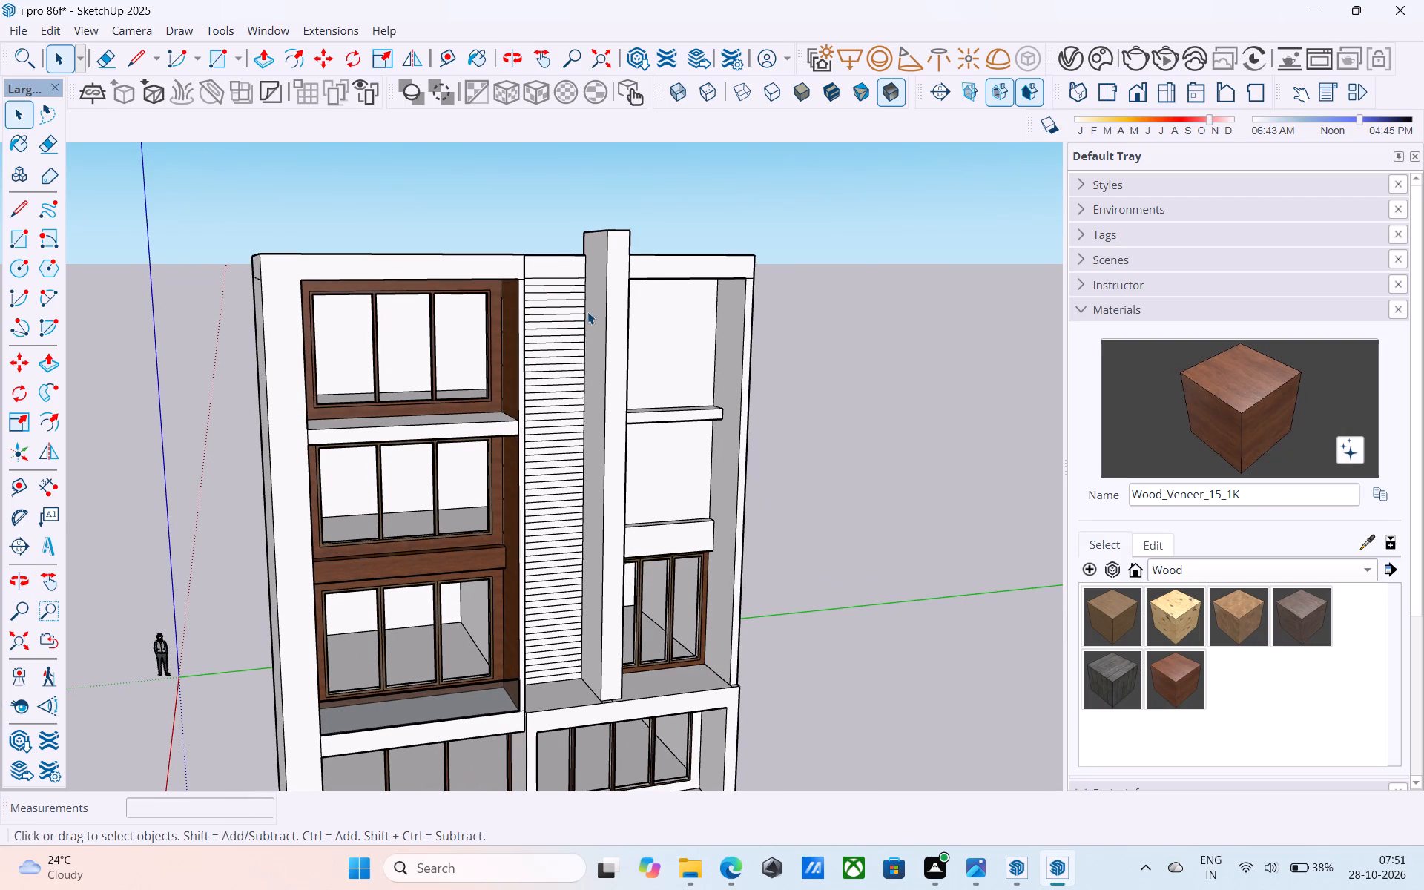
key("f")
scroll(595, 321, "down", 4)
middle_click_drag(619, 448, 619, 403)
key("space")
type("F")
middle_click_drag(676, 386, 656, 392)
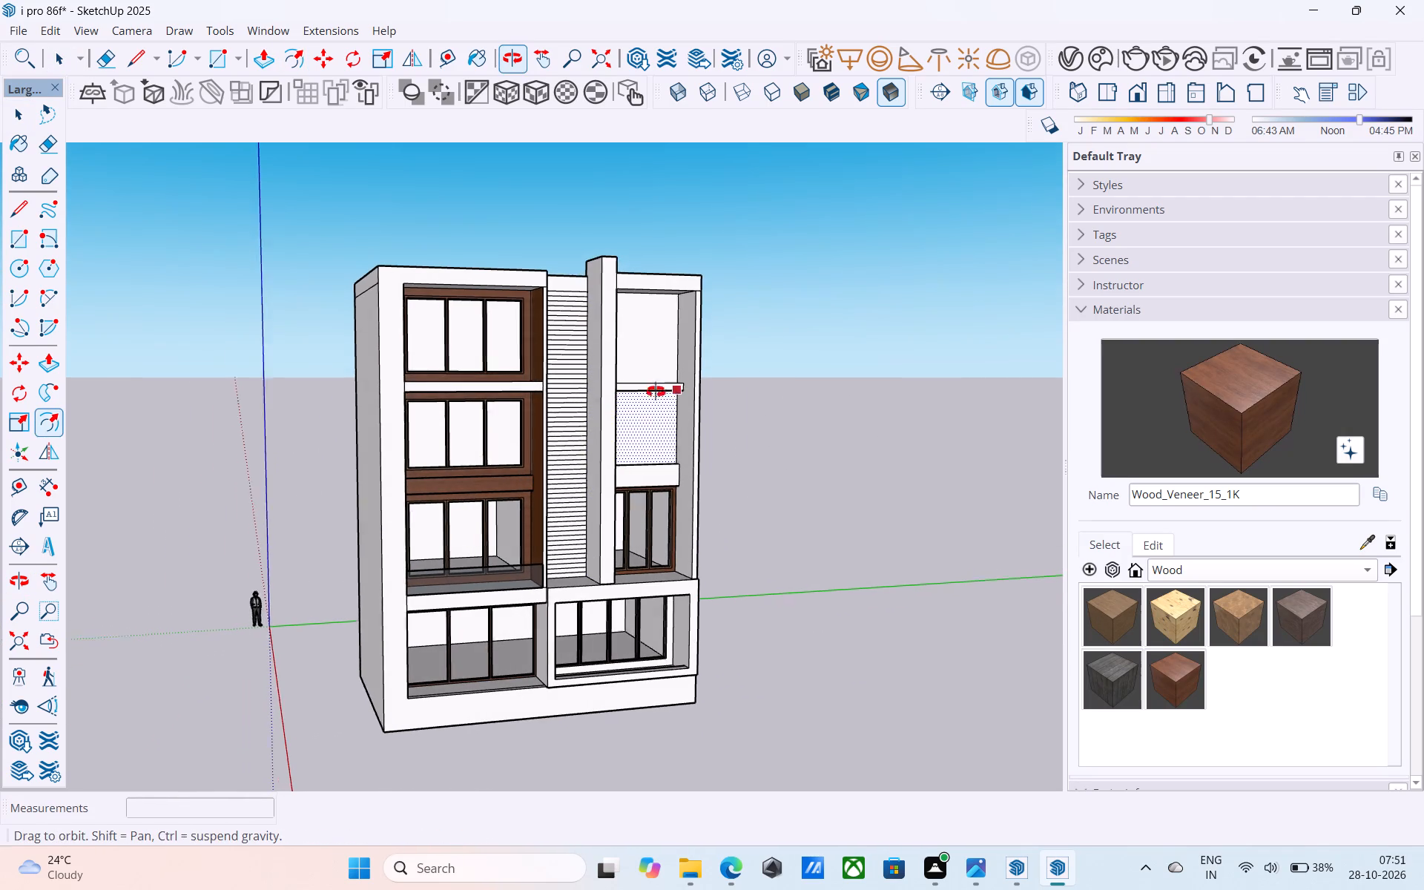
middle_click_drag(656, 392, 557, 422)
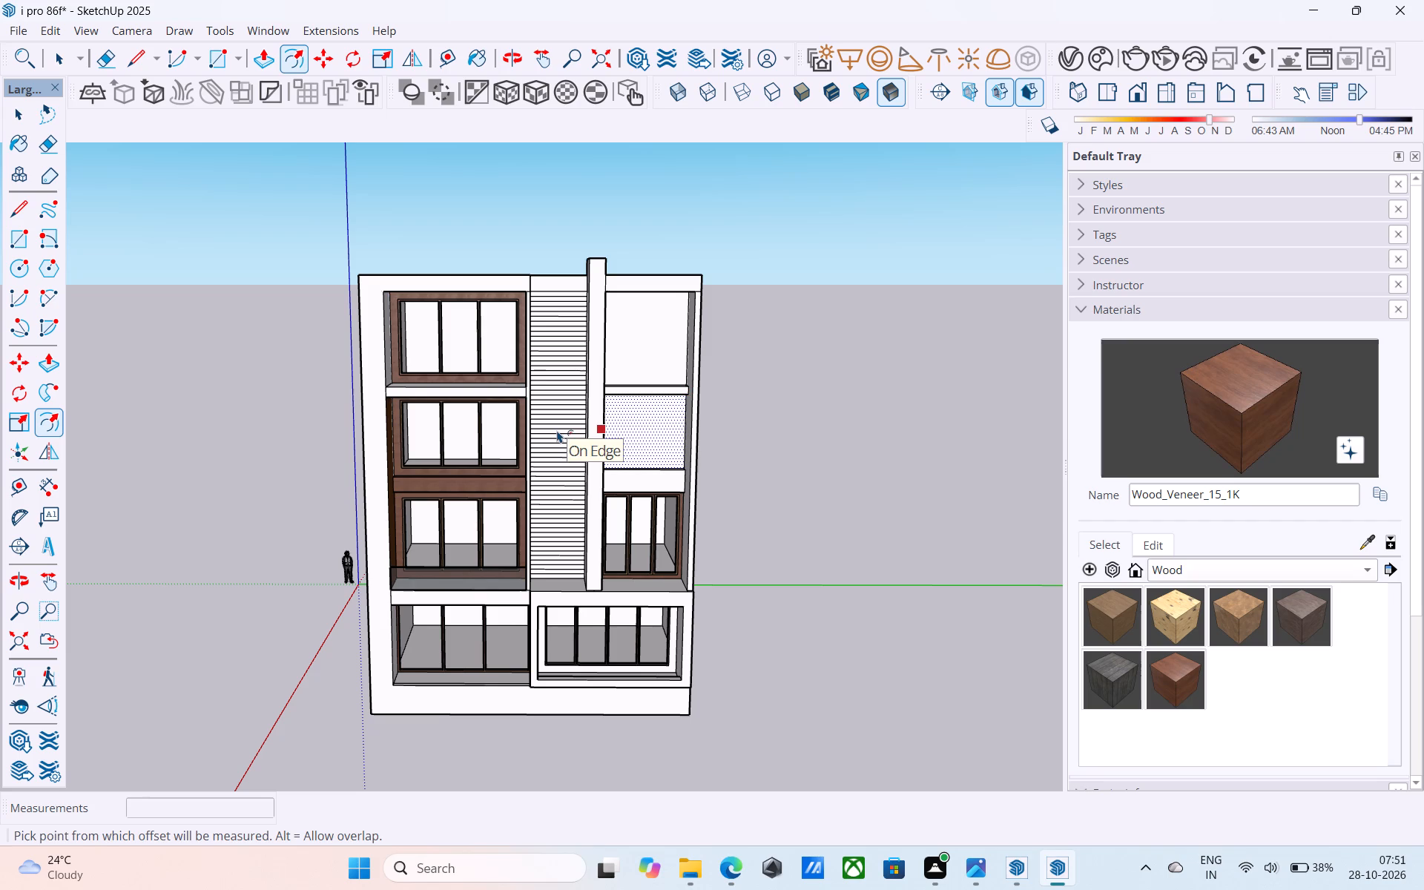
middle_click_drag(557, 430, 433, 450, "shift")
middle_click_drag(521, 421, 590, 417)
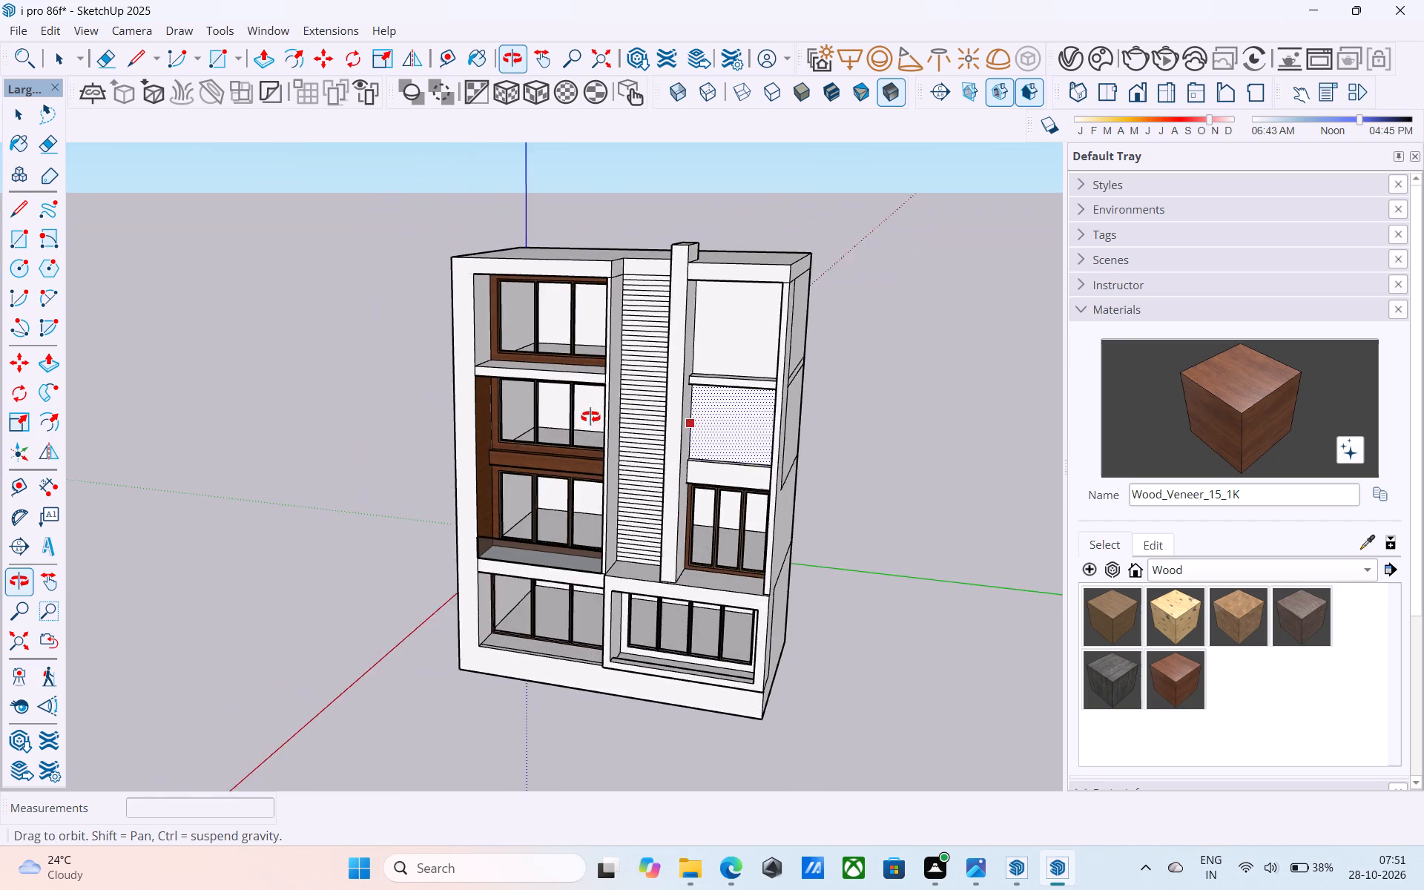
middle_click_drag(590, 417, 457, 448)
middle_click_drag(571, 423, 475, 363)
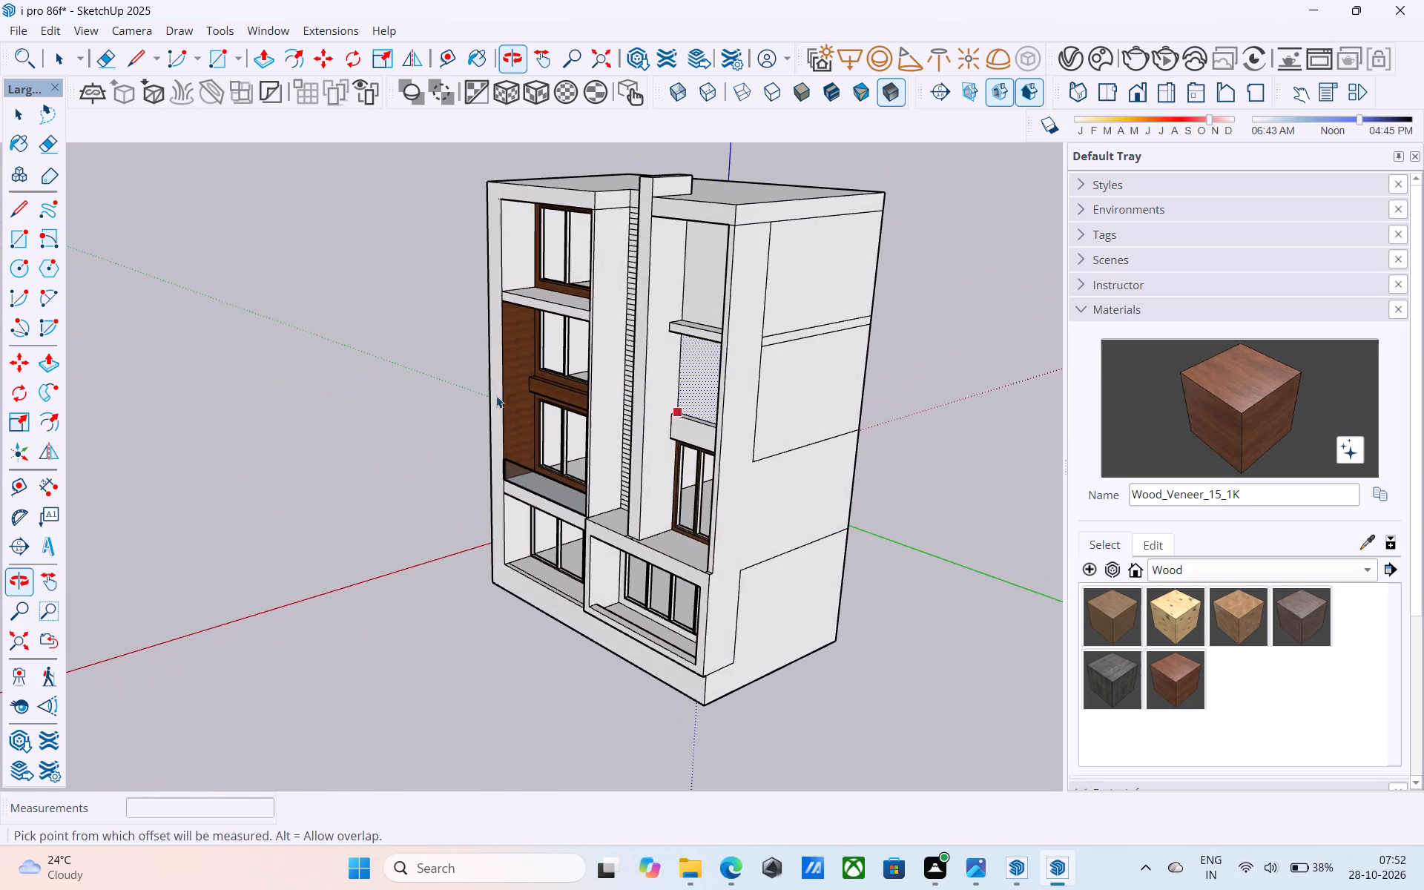
middle_click_drag(497, 395, 656, 324)
middle_click_drag(619, 354, 735, 336)
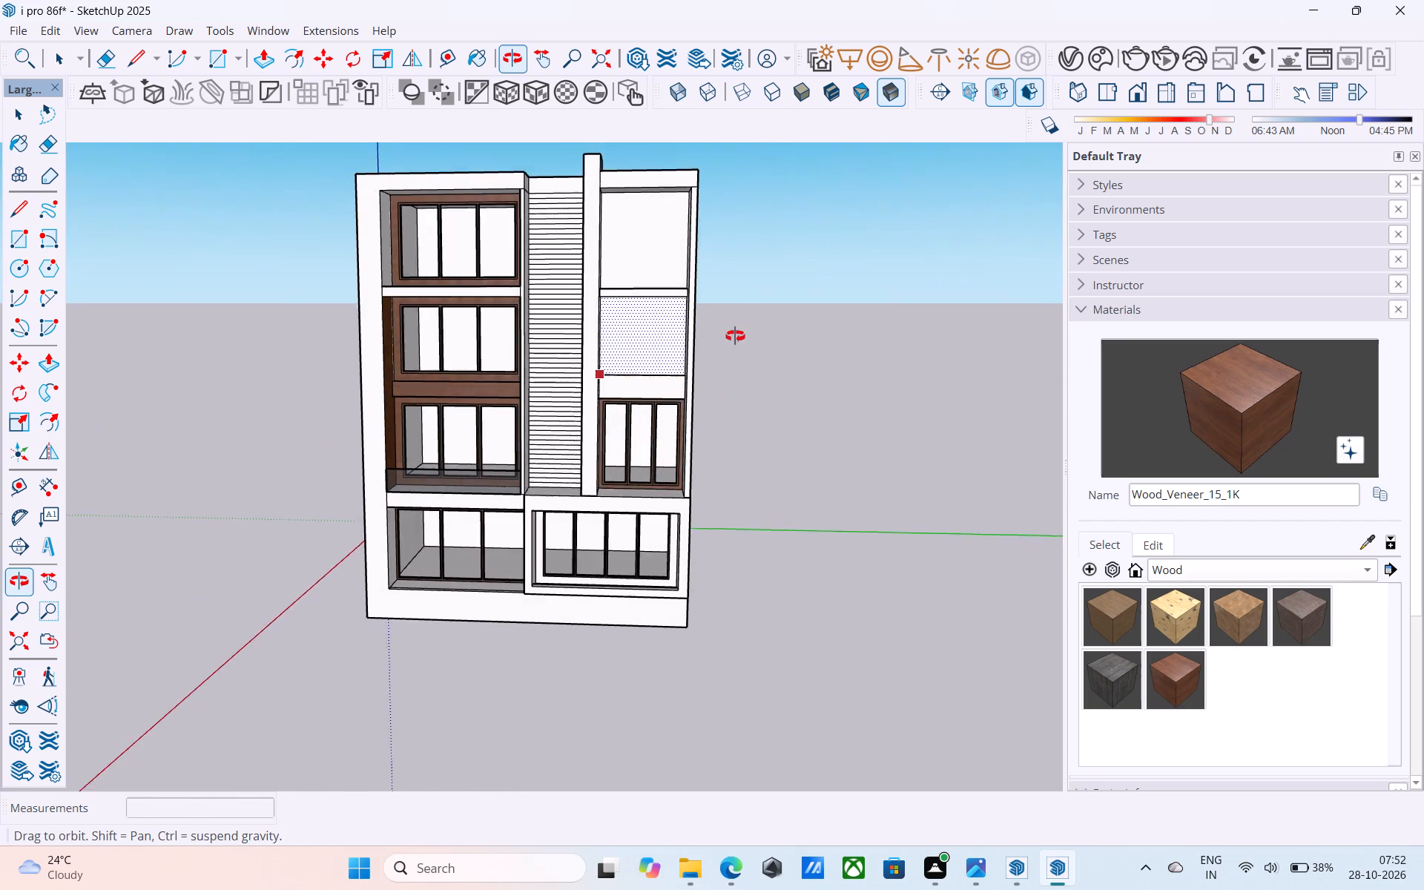
middle_click_drag(735, 336, 751, 332)
middle_click_drag(577, 400, 641, 180, "shift")
scroll(638, 229, "up", 4)
middle_click_drag(628, 271, 665, 482, "shift")
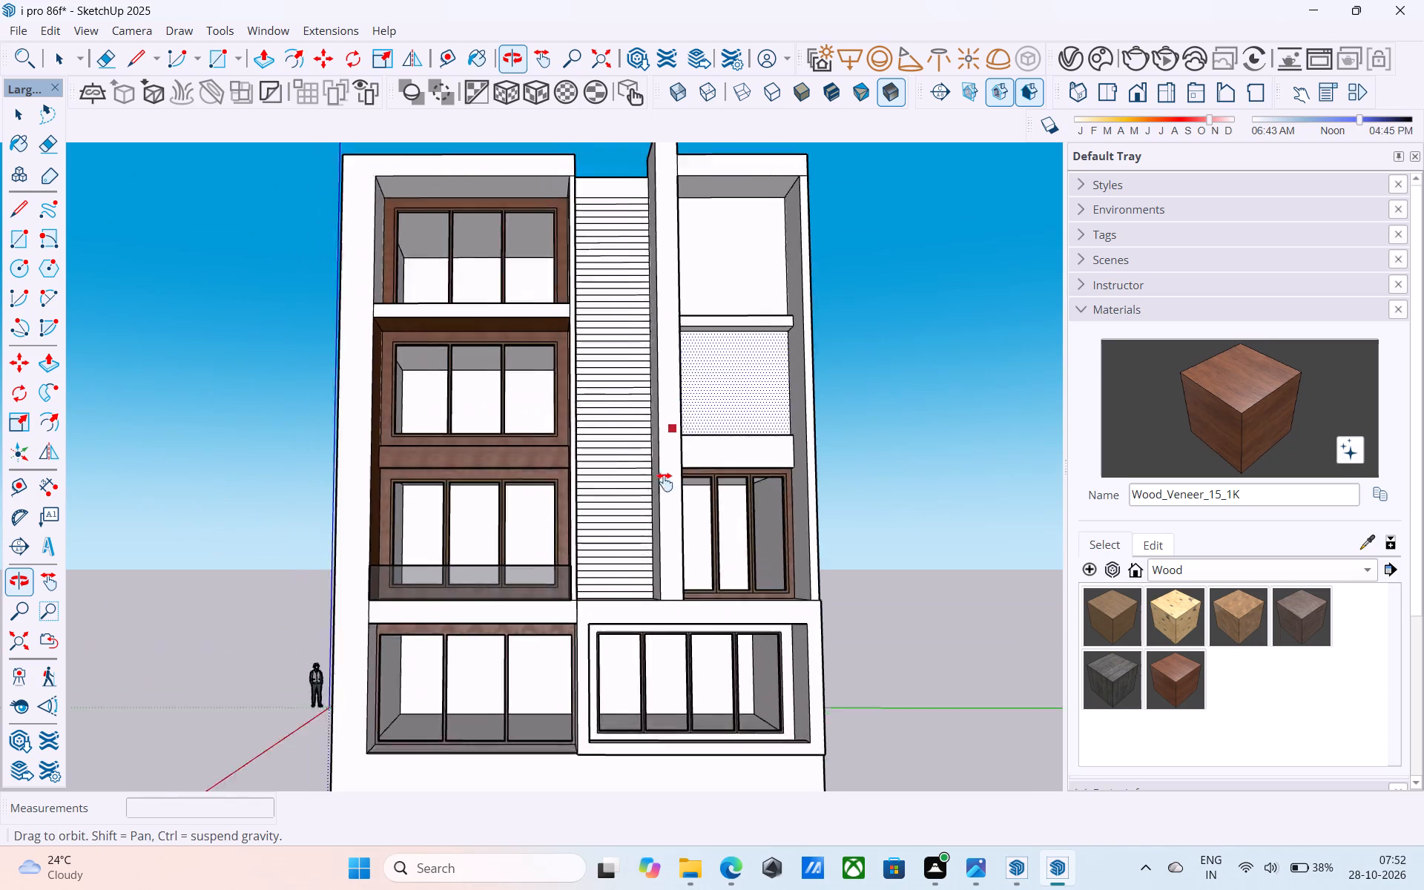
middle_click_drag(665, 482, 685, 576, "shift")
middle_click_drag(650, 411, 643, 440)
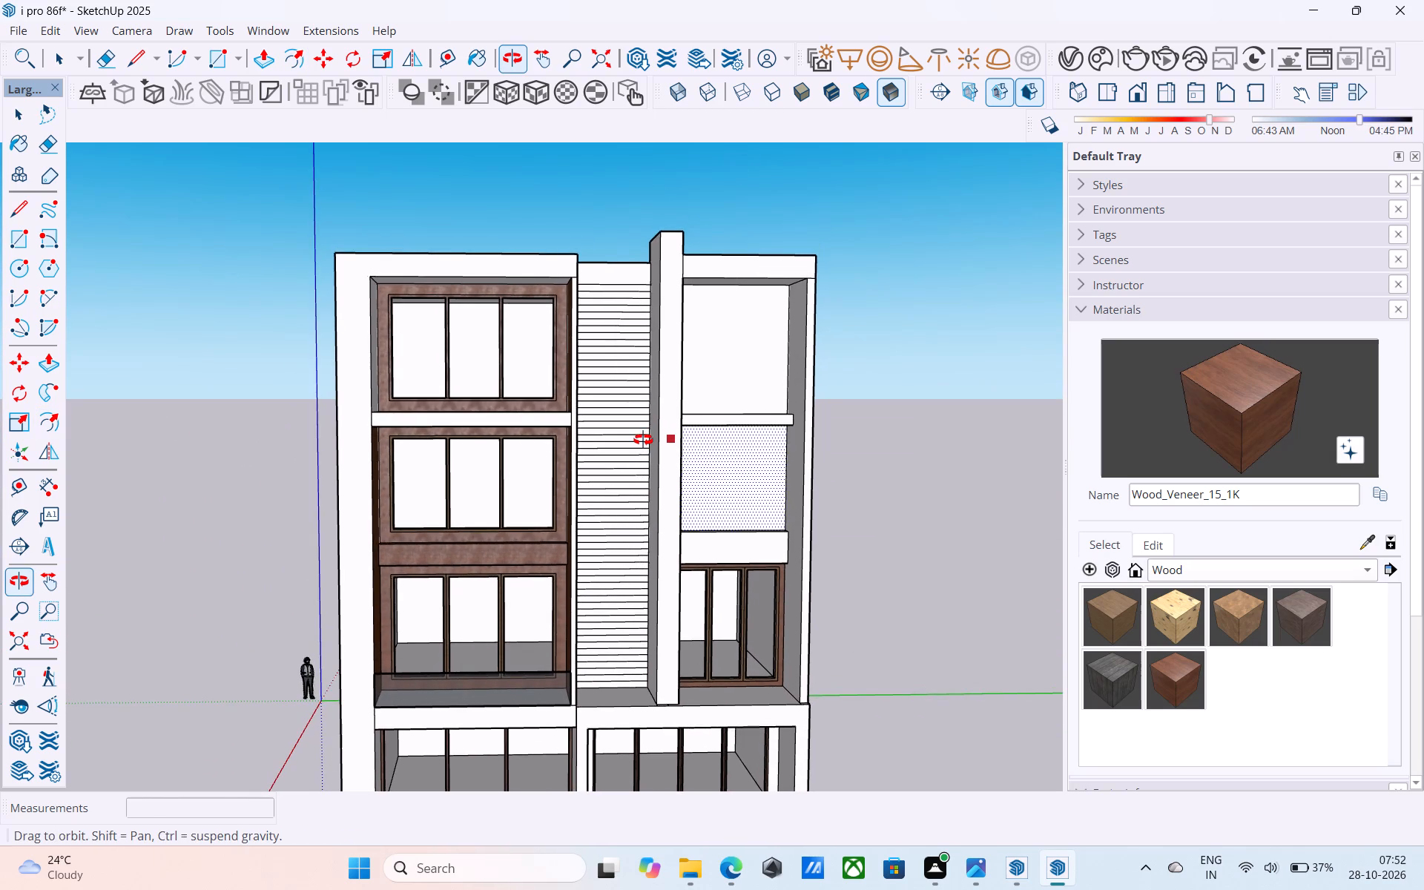
middle_click_drag(643, 440, 706, 423)
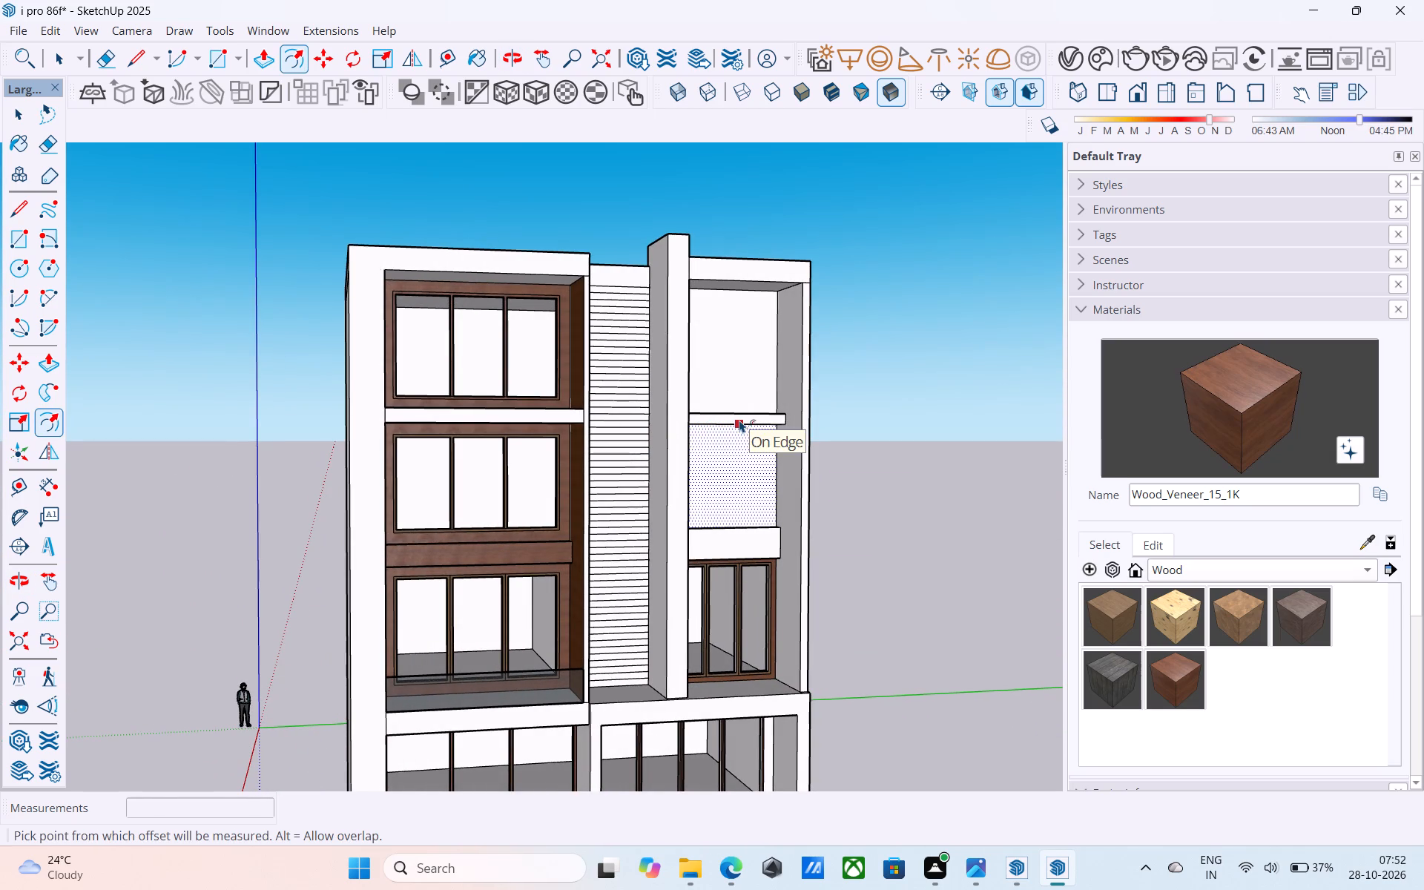
Offset the outline of the blank wall panel above the lower wood-framed window beside the central fin 6" inward.
middle_click_drag(739, 419, 687, 355)
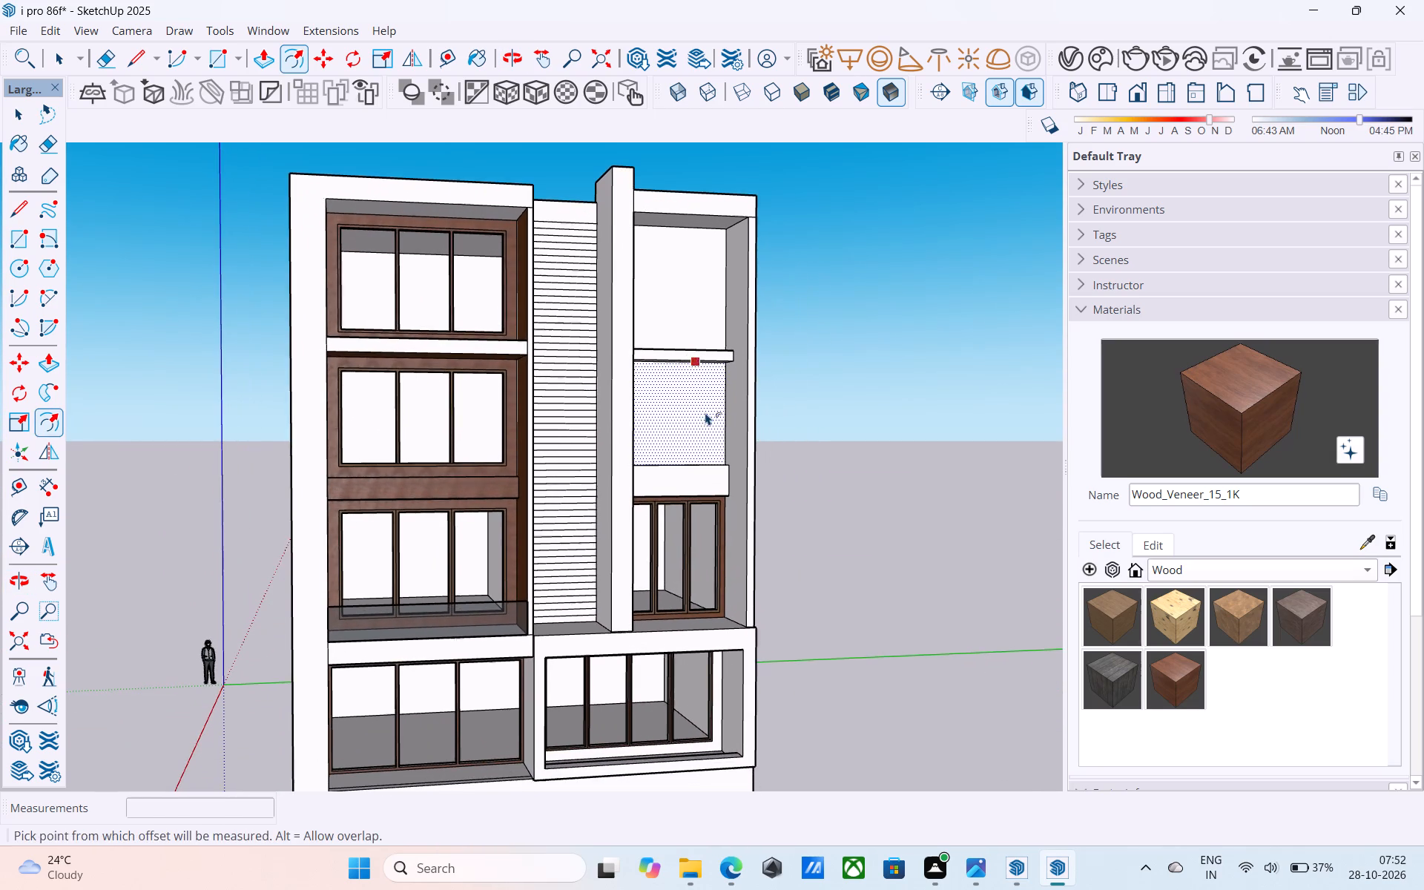
middle_click_drag(716, 445, 759, 413)
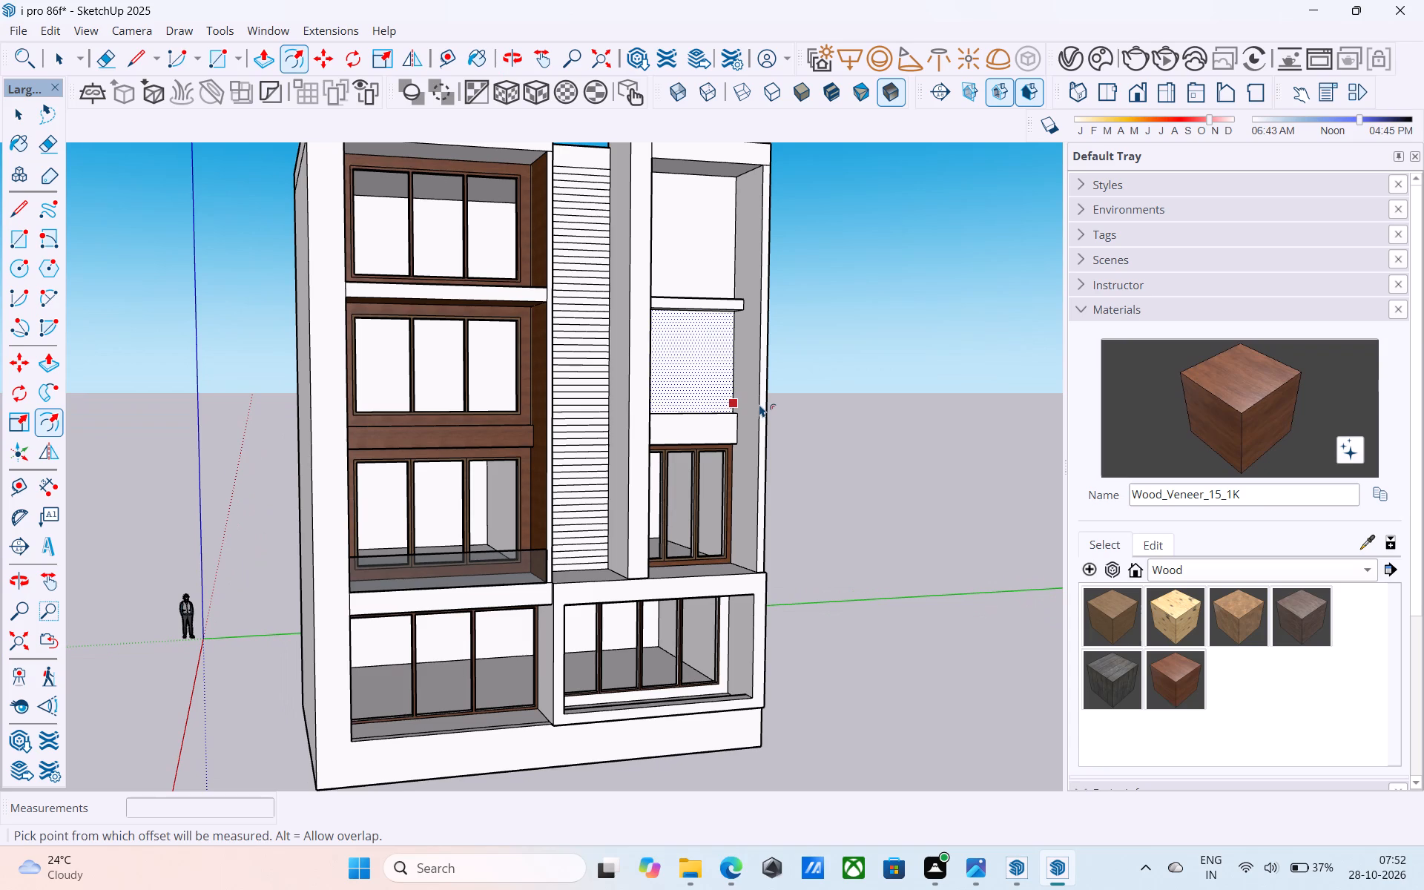
scroll(759, 403, "down", 1)
middle_click_drag(757, 404, 648, 455)
middle_click_drag(693, 403, 529, 535)
scroll(615, 495, "up", 8)
key("space")
left_click(616, 481)
key("f")
left_click(617, 481)
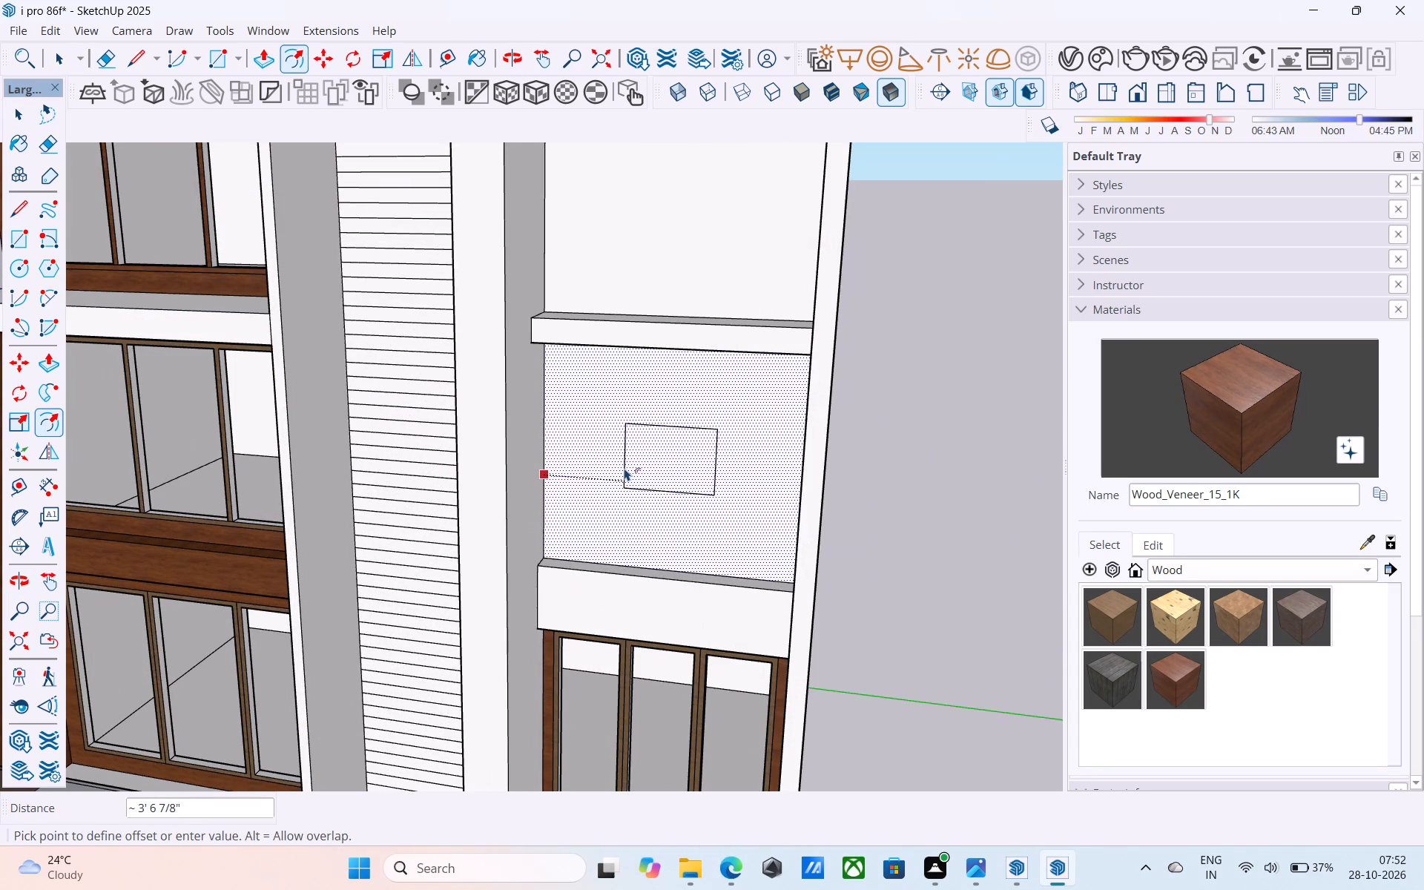
middle_click_drag(624, 468, 636, 467, "shift")
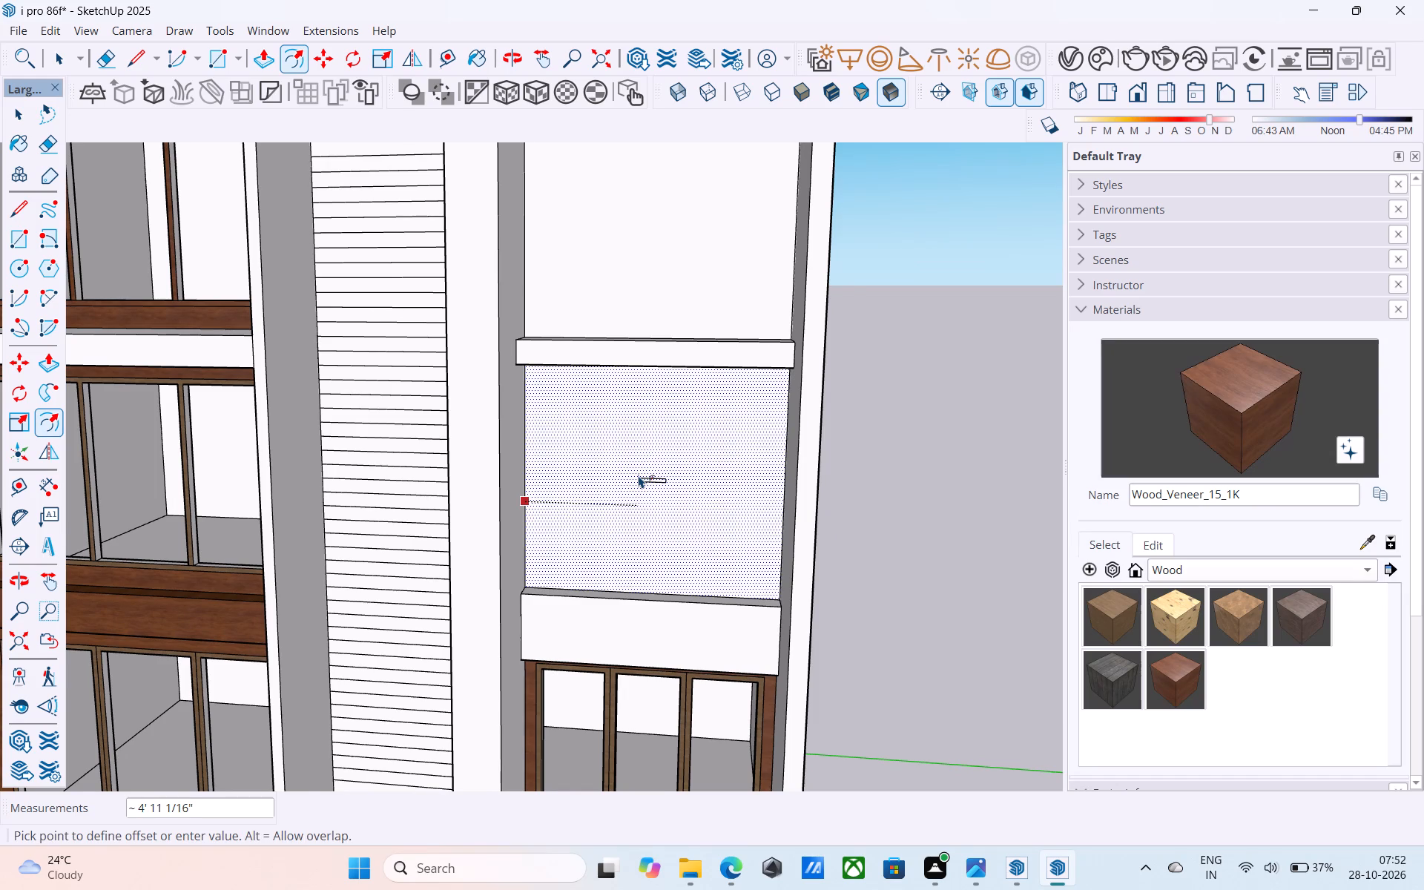
scroll(639, 475, "up", 1)
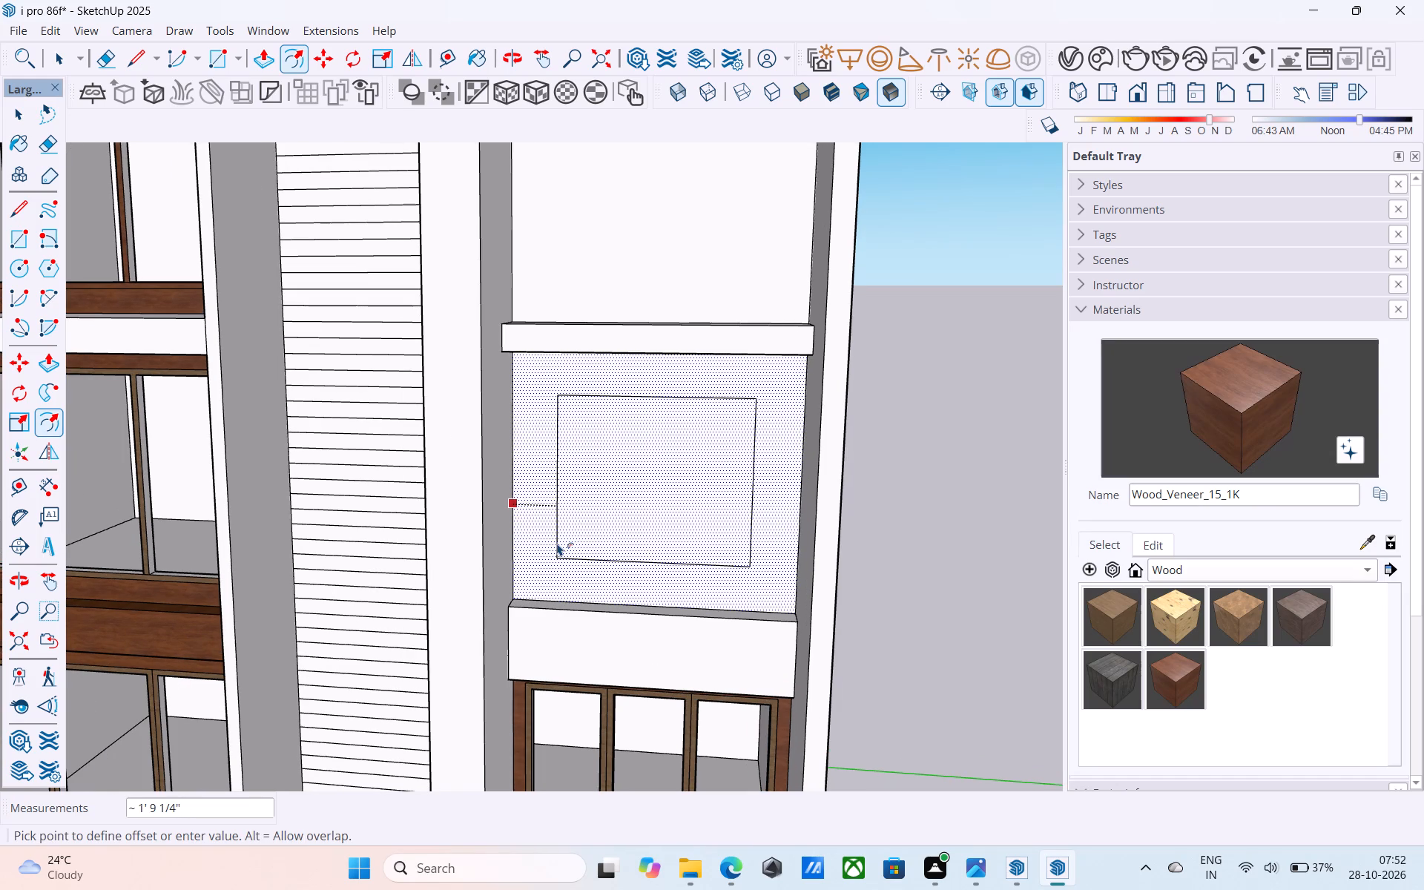
middle_click_drag(556, 543, 533, 544, "shift")
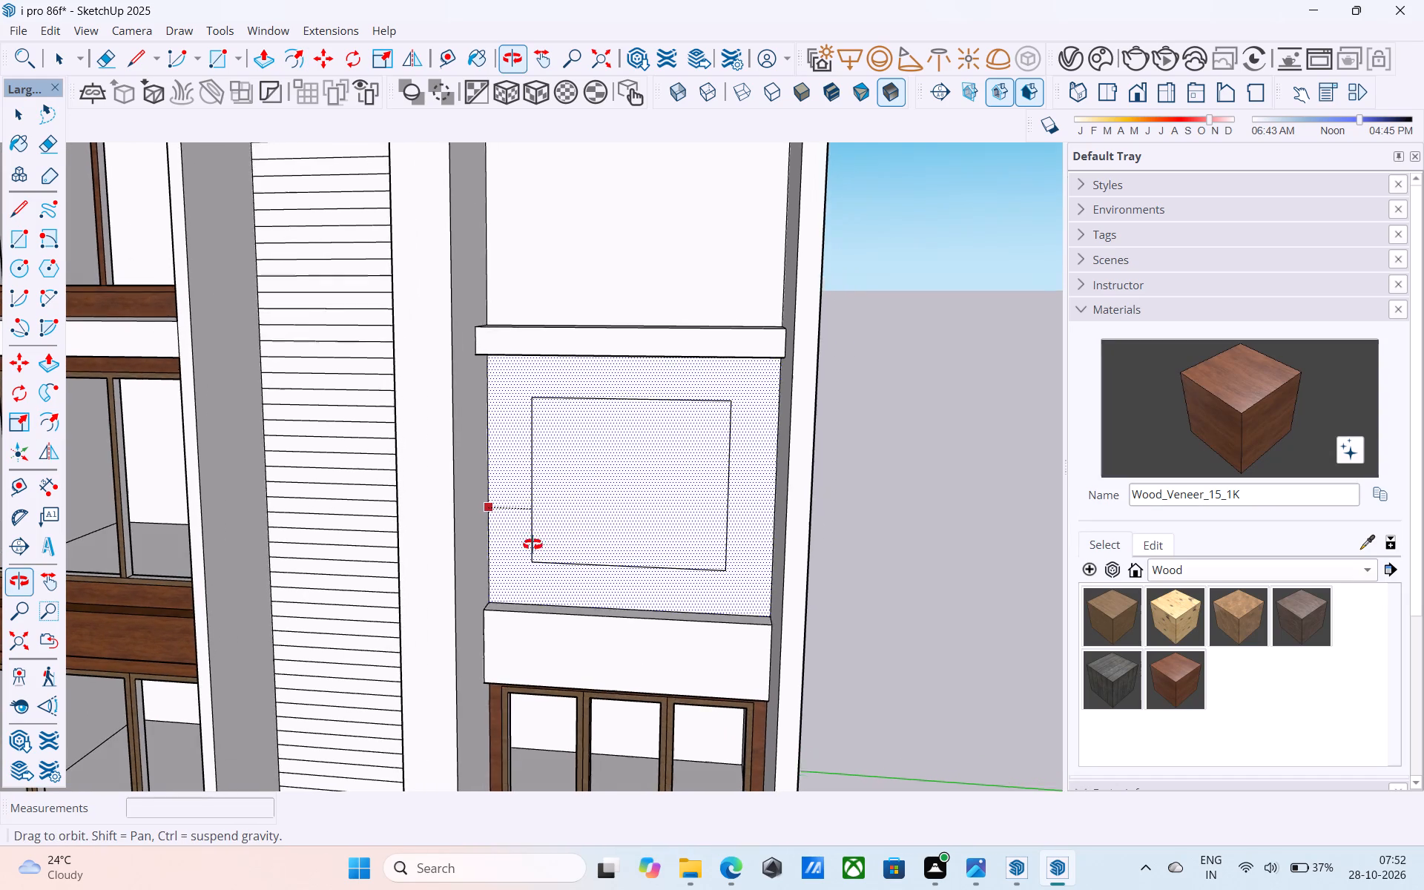
middle_click_drag(533, 544, 541, 515, "shift")
scroll(544, 510, "up", 1)
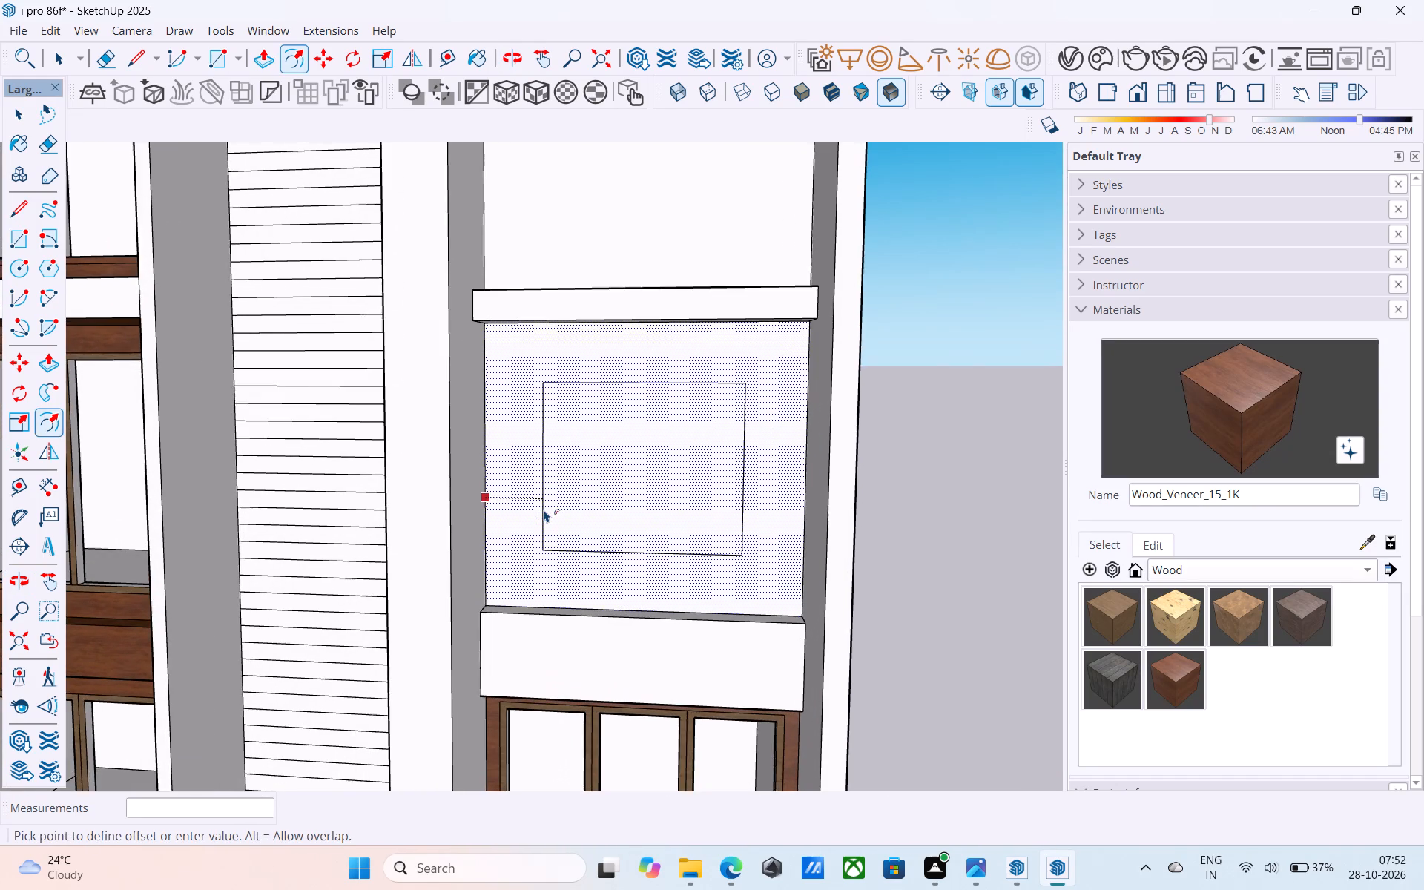
scroll(544, 510, "up", 2)
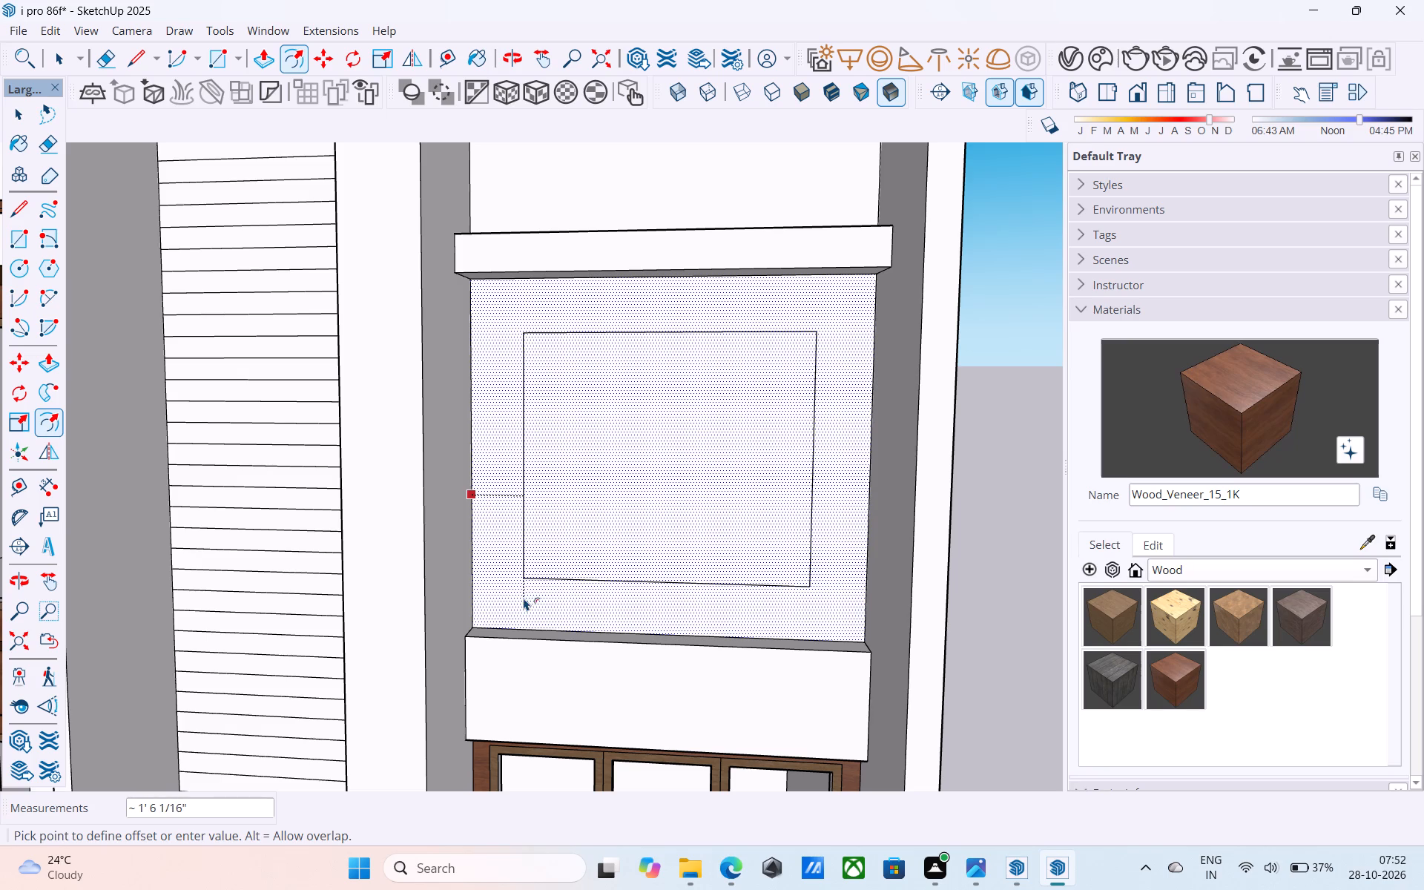
key("6")
key("shift+quotedbl")
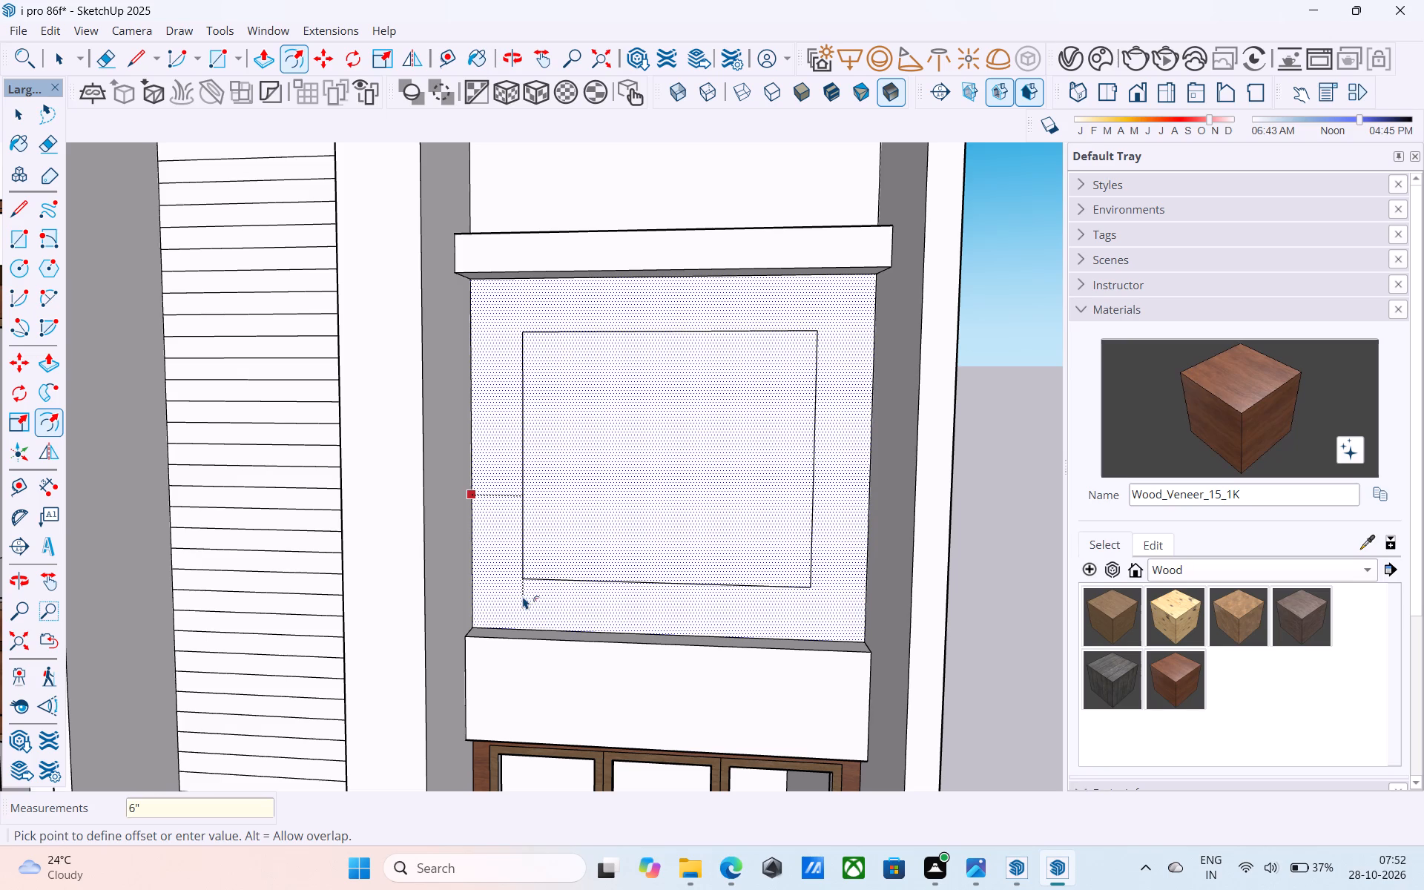
key("Return")
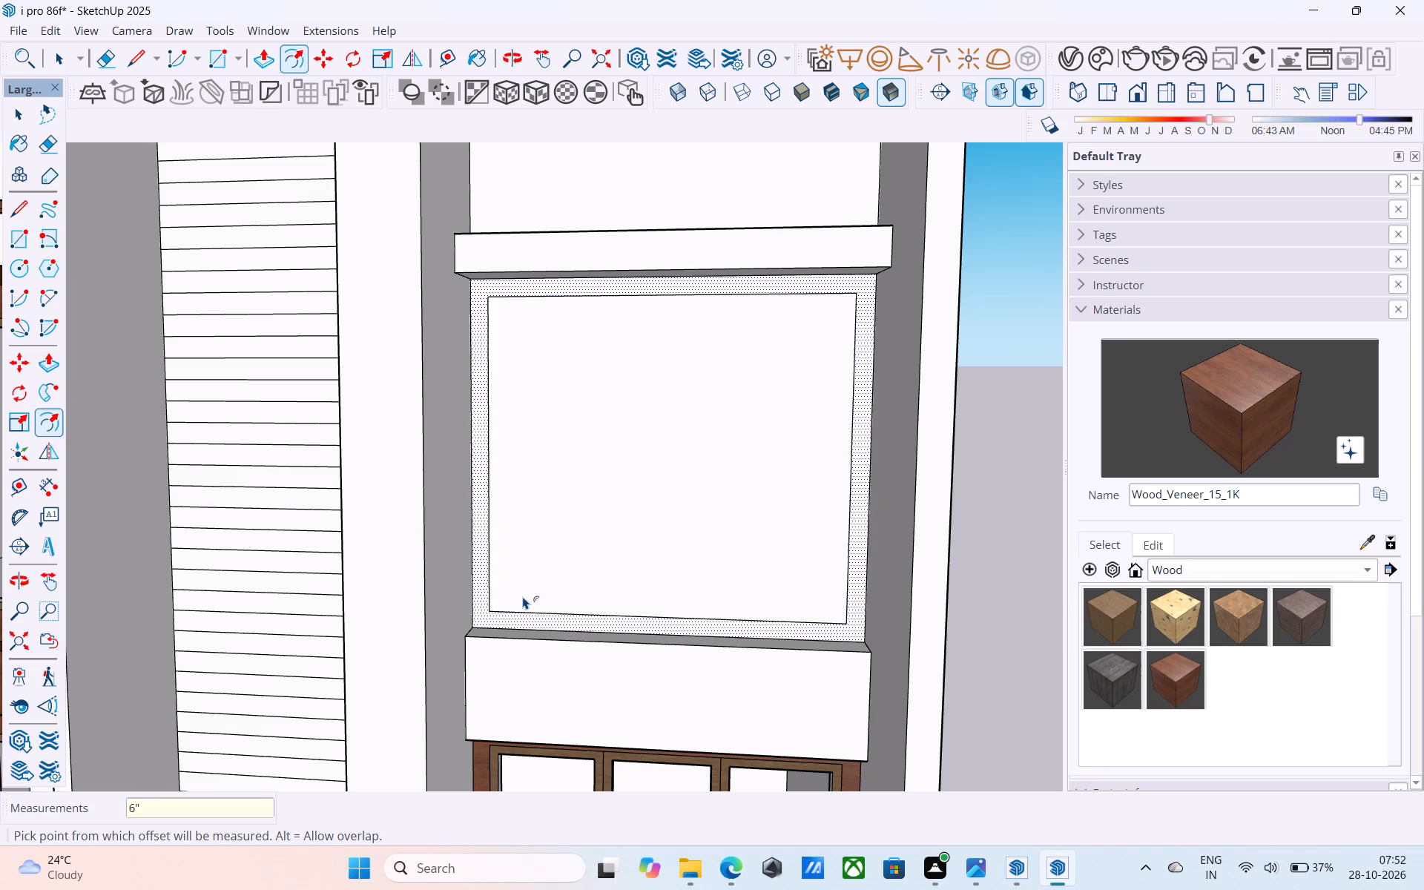
Copy the inset rectangle's vertical edge nearest the central fin 10' across to its opposite edge.
scroll(524, 596, "down", 7)
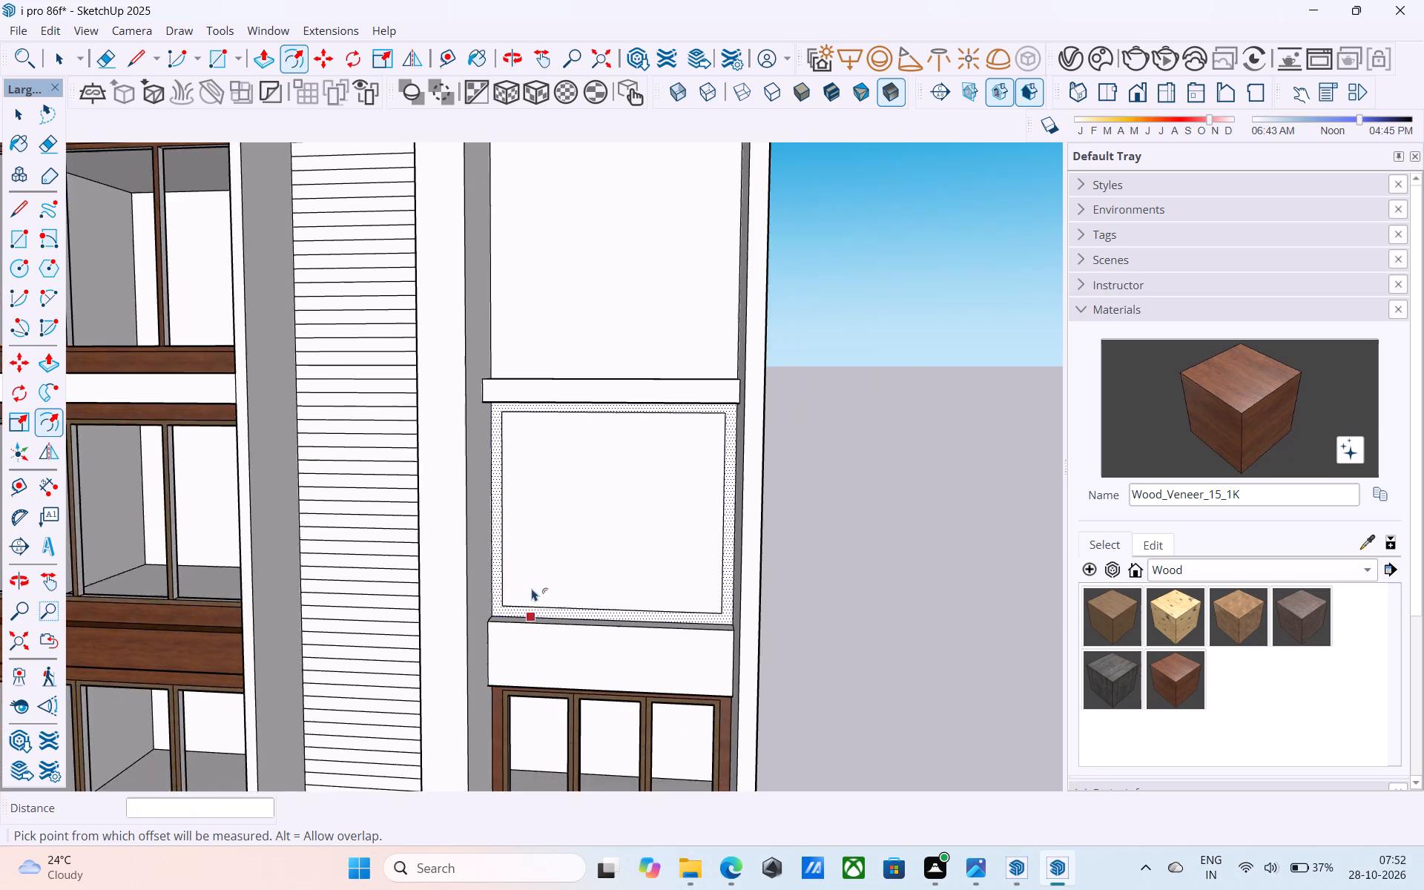
scroll(532, 588, "down", 3)
middle_click_drag(532, 588, 550, 568)
scroll(550, 568, "down", 1)
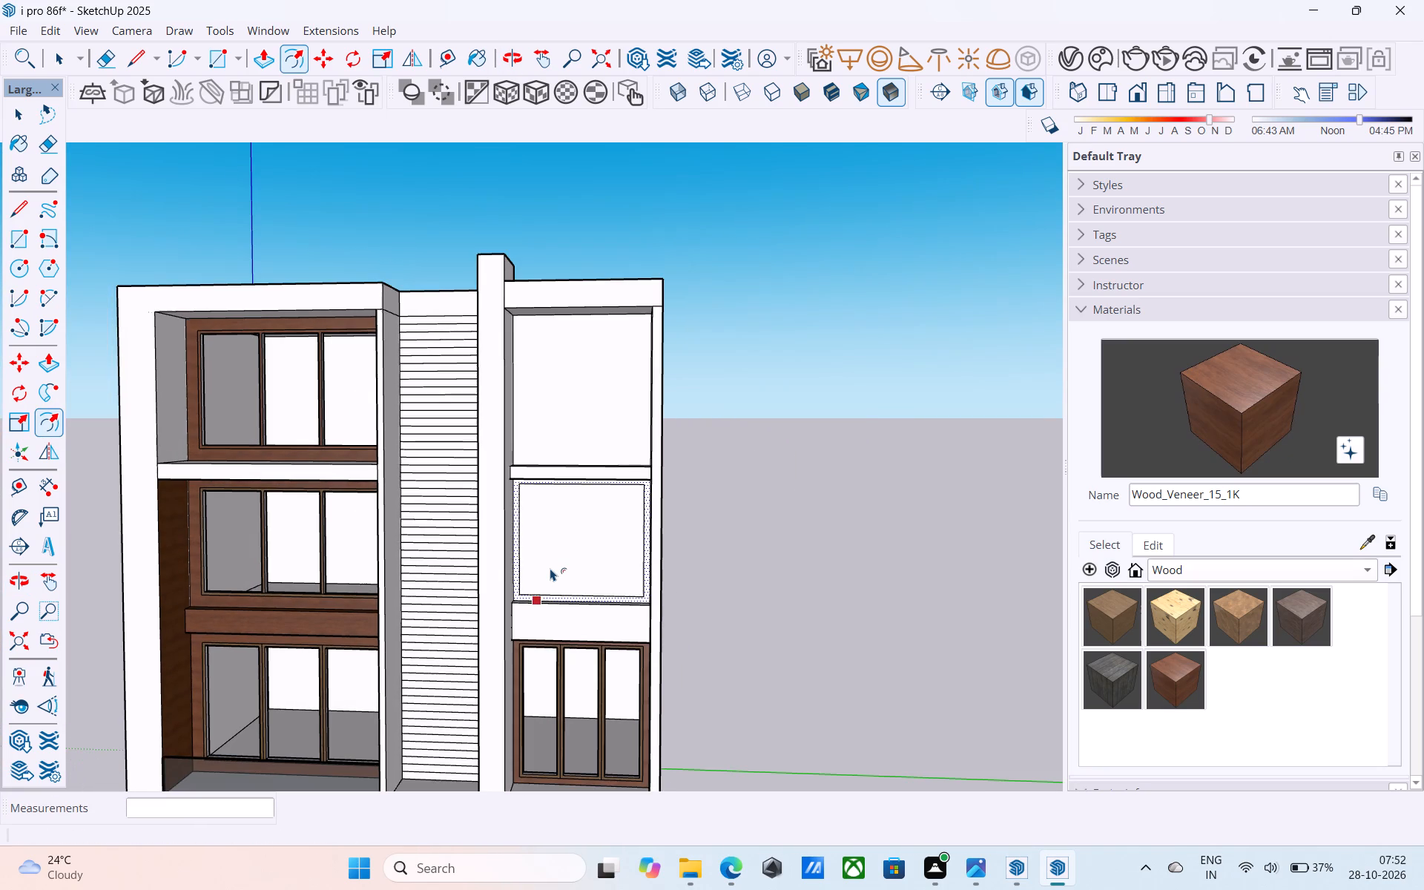
scroll(415, 576, "down", 1)
middle_click_drag(481, 550, 469, 540)
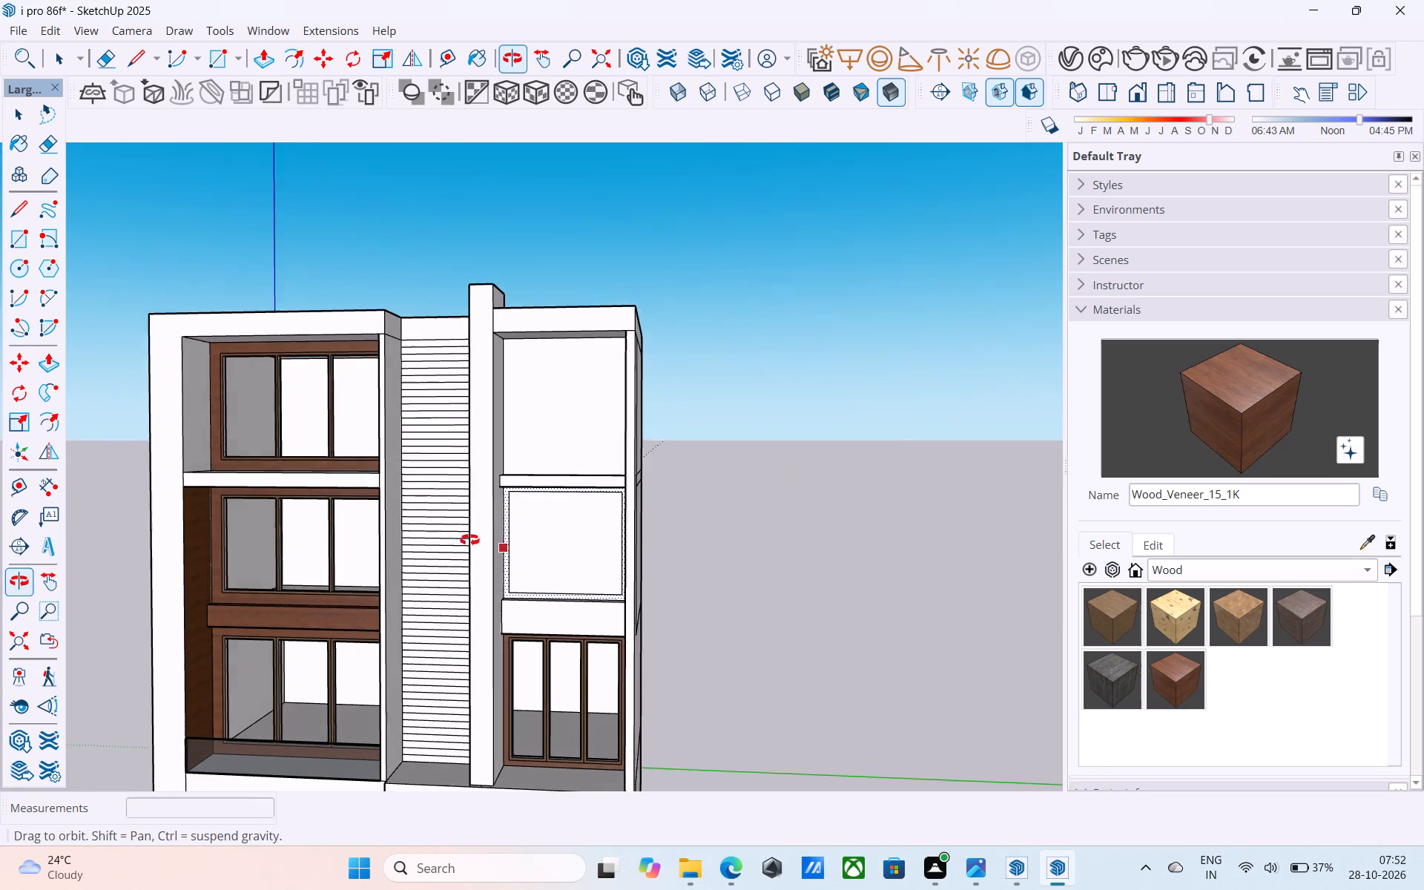
middle_click_drag(469, 540, 453, 530)
key("space")
scroll(537, 512, "up", 7)
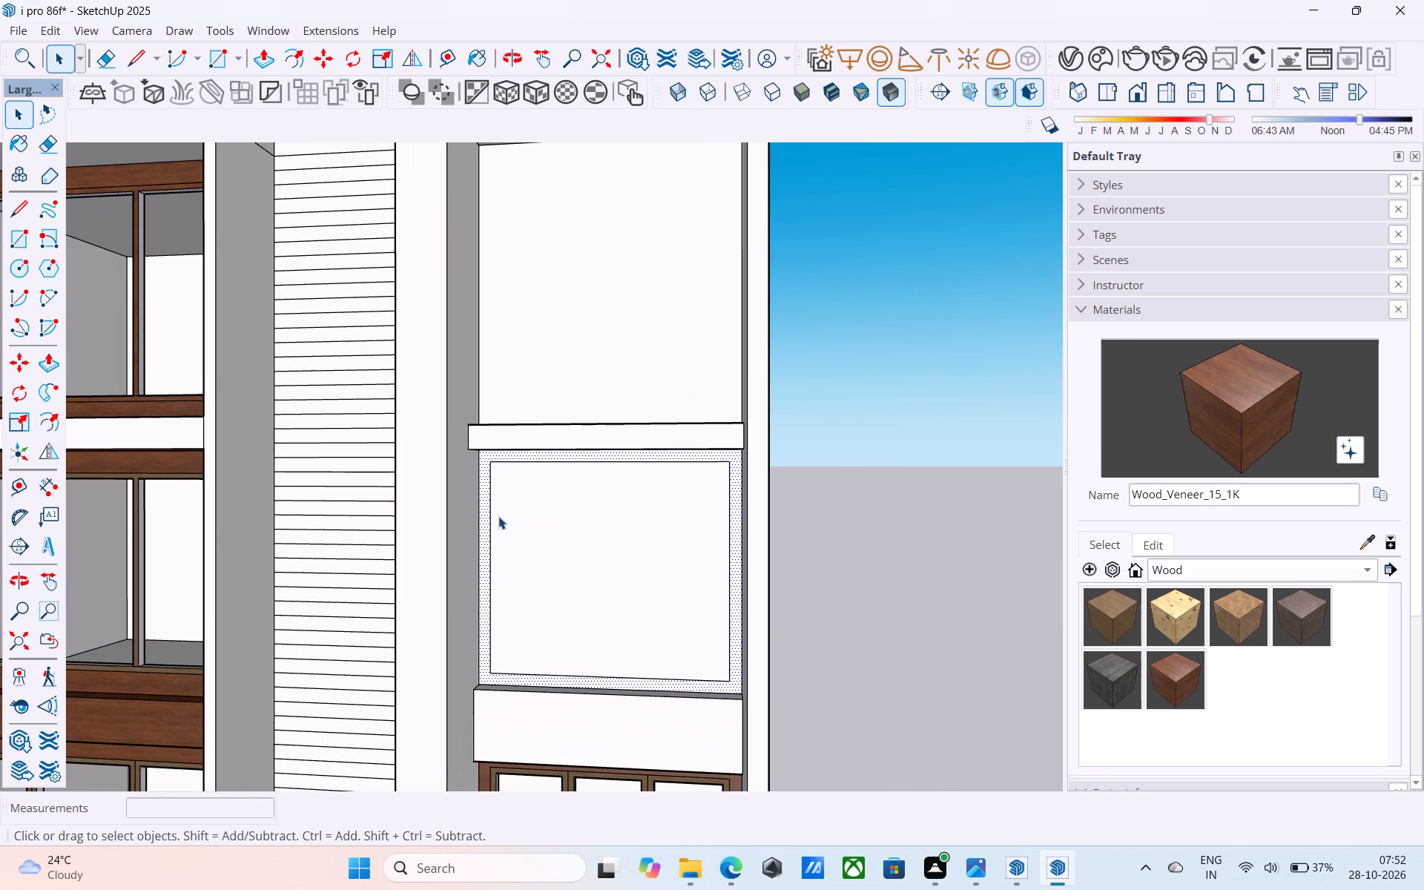
left_click(489, 509)
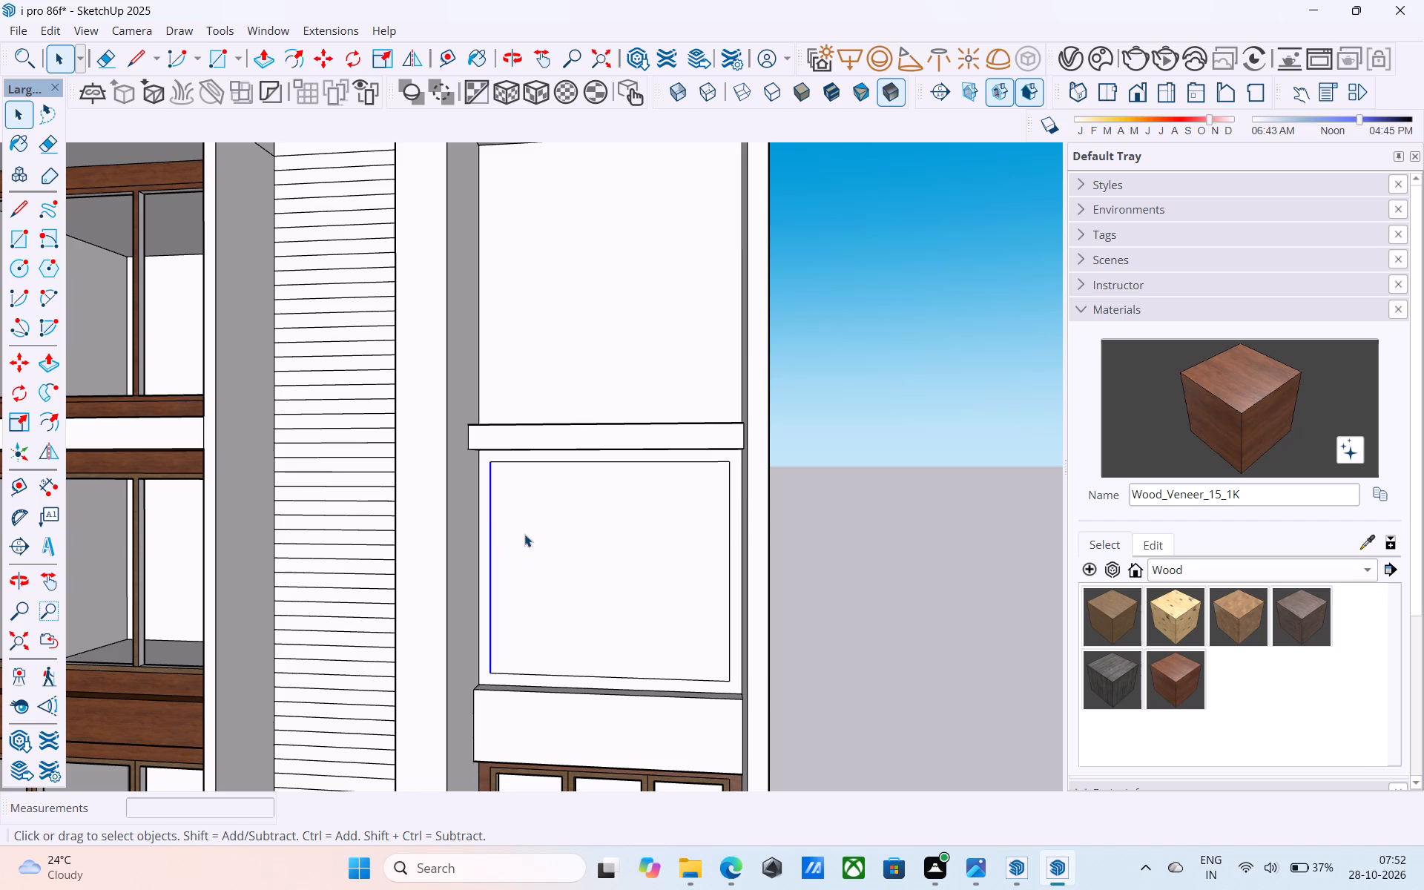
middle_click_drag(523, 521, 489, 431, "shift")
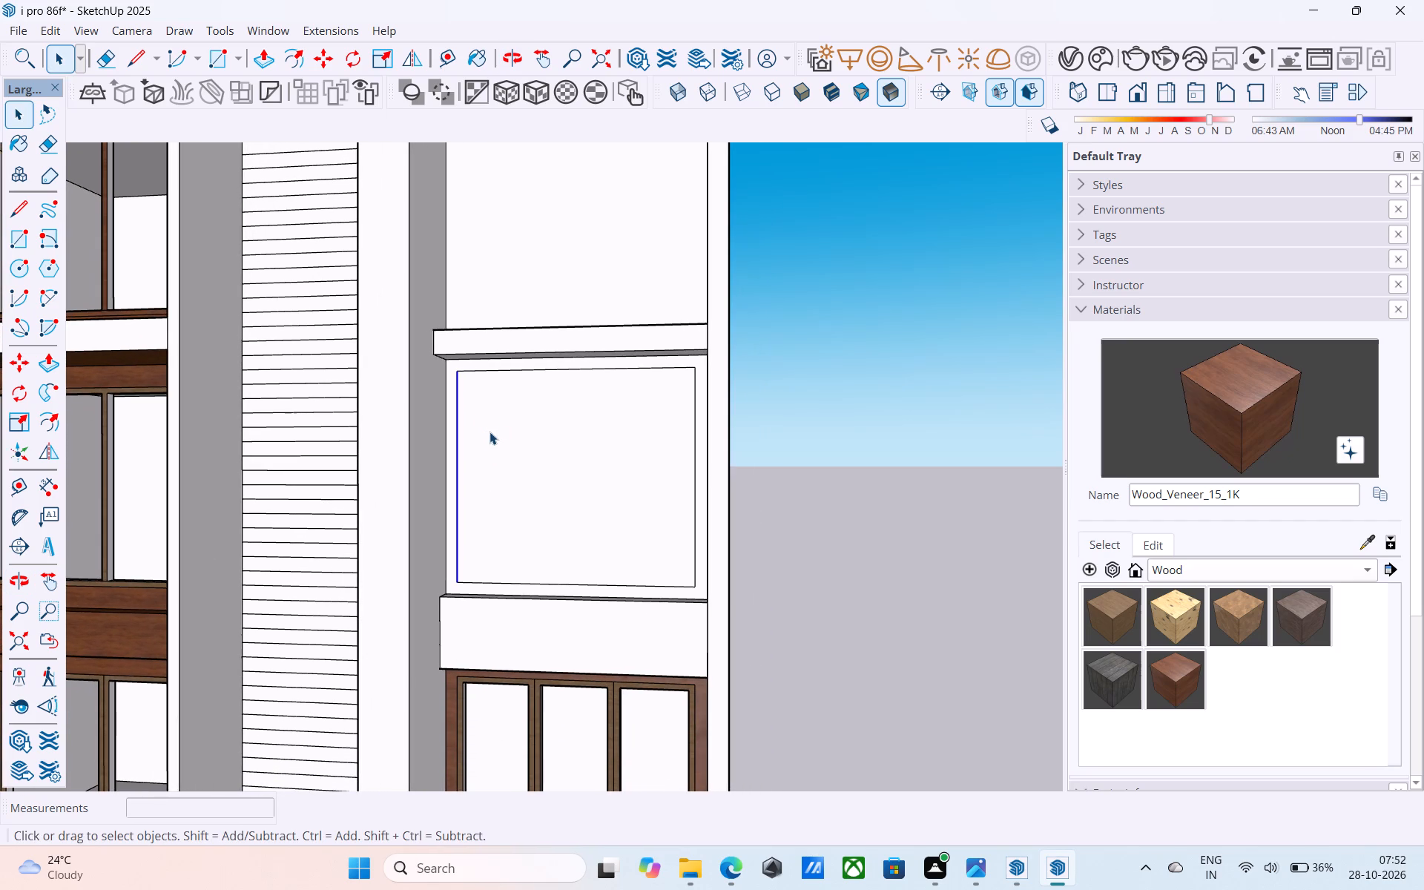
middle_click_drag(554, 469, 510, 482, "shift")
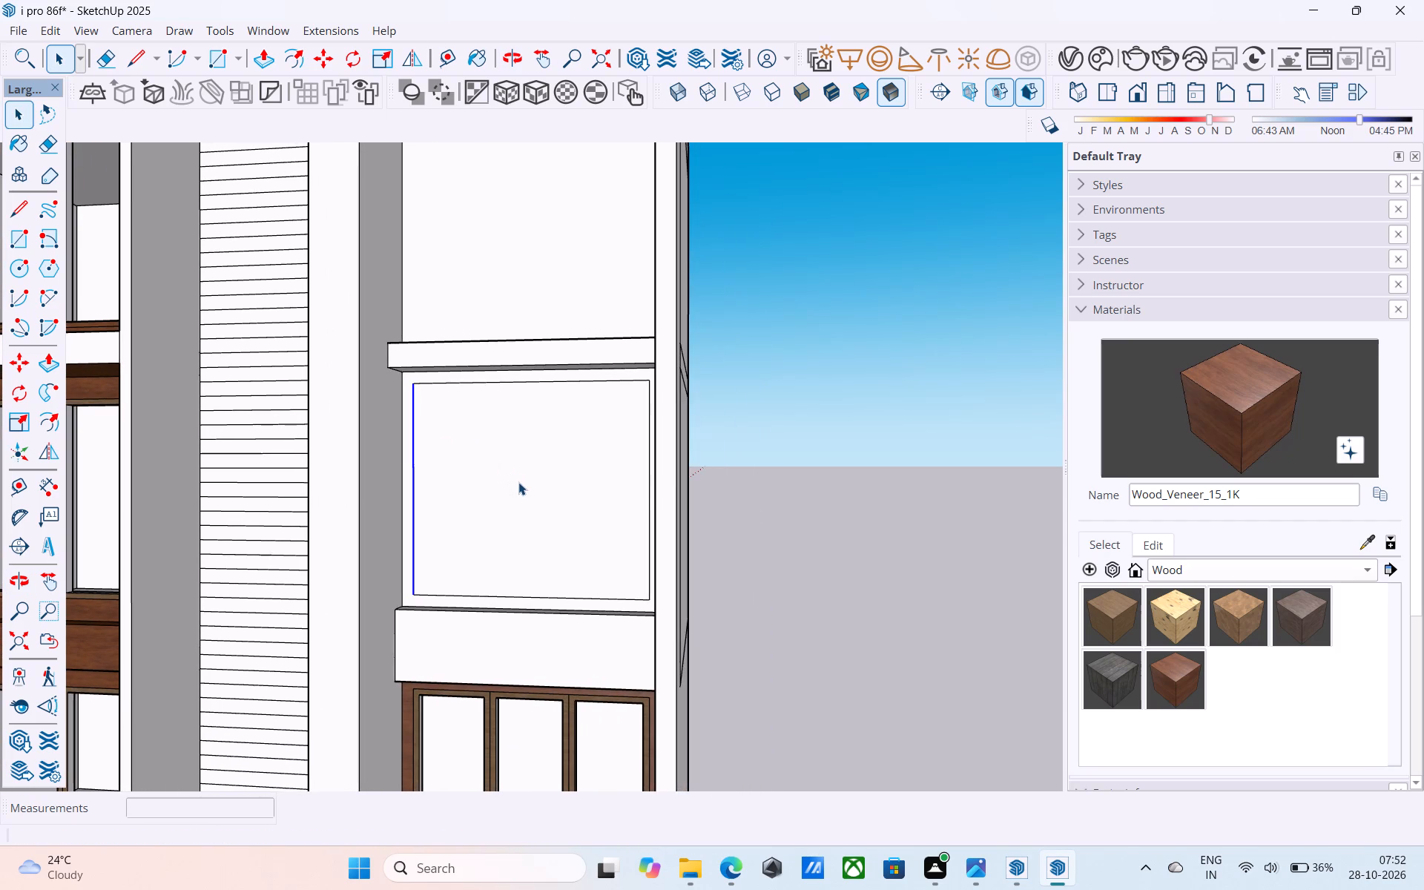
middle_click(544, 482, "shift")
key("m")
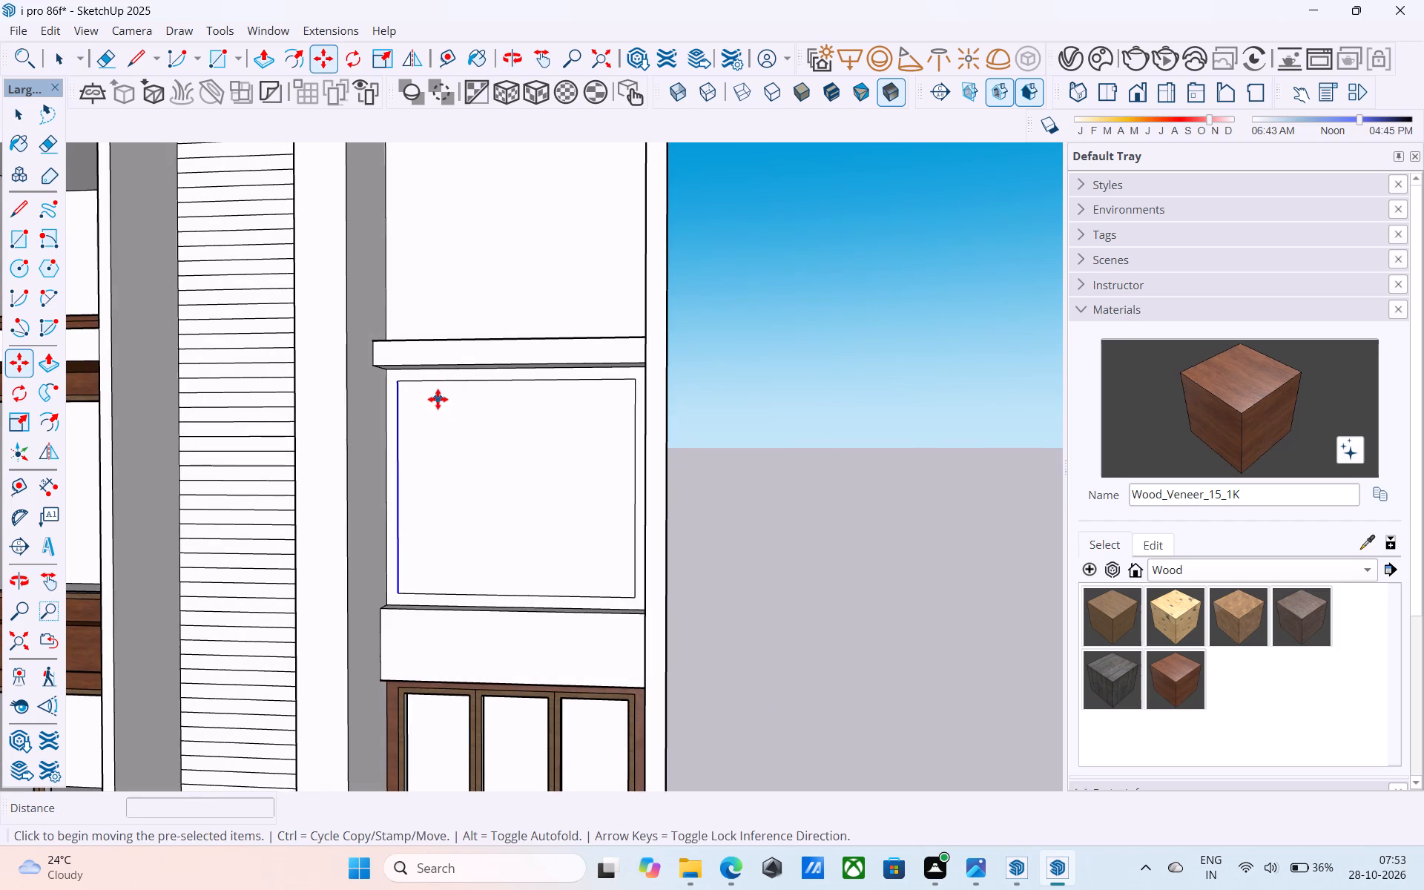
left_click(405, 384)
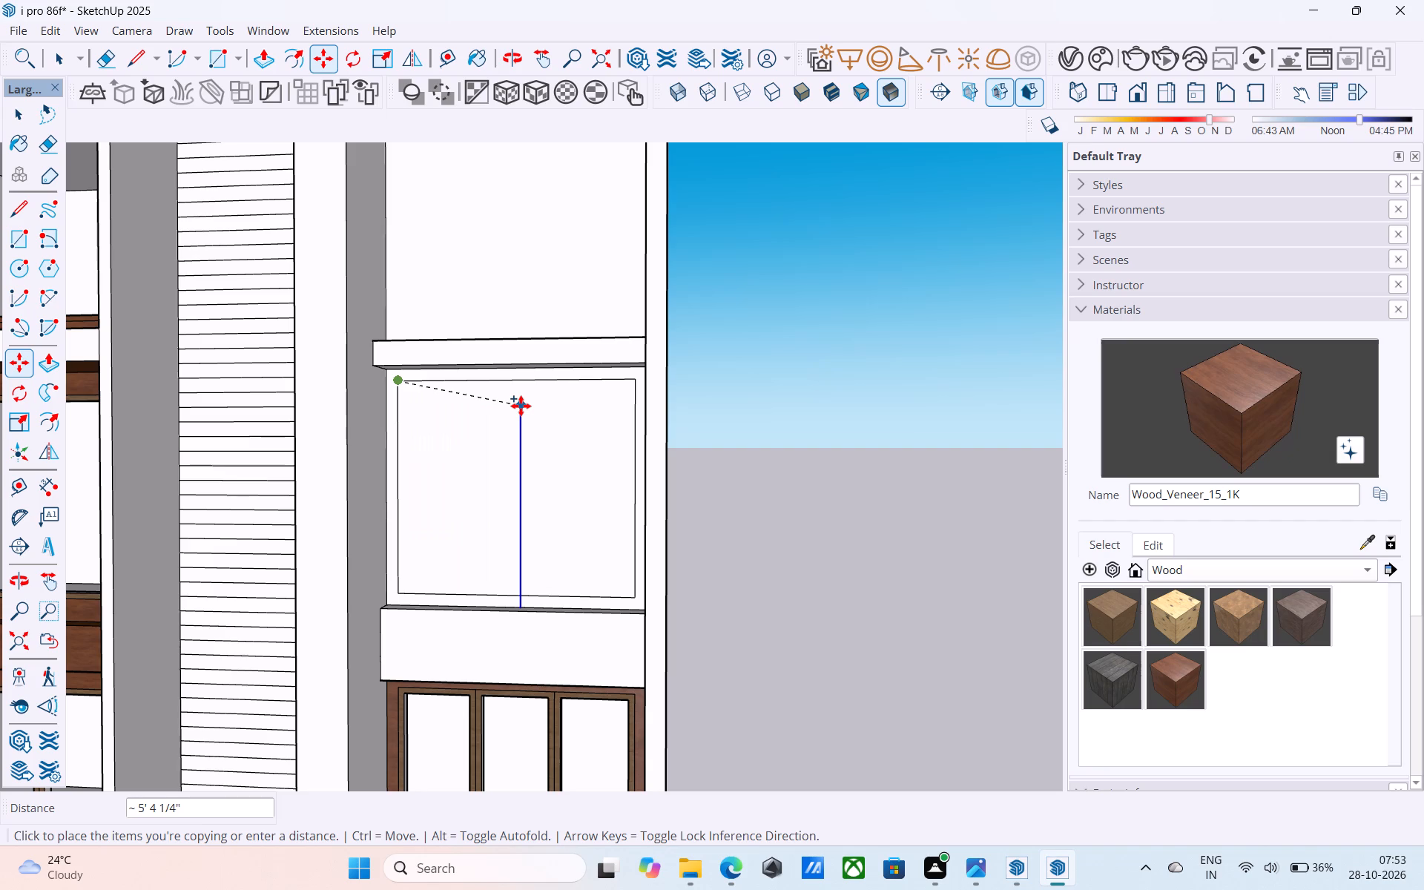
middle_click_drag(489, 449, 589, 444, "shift")
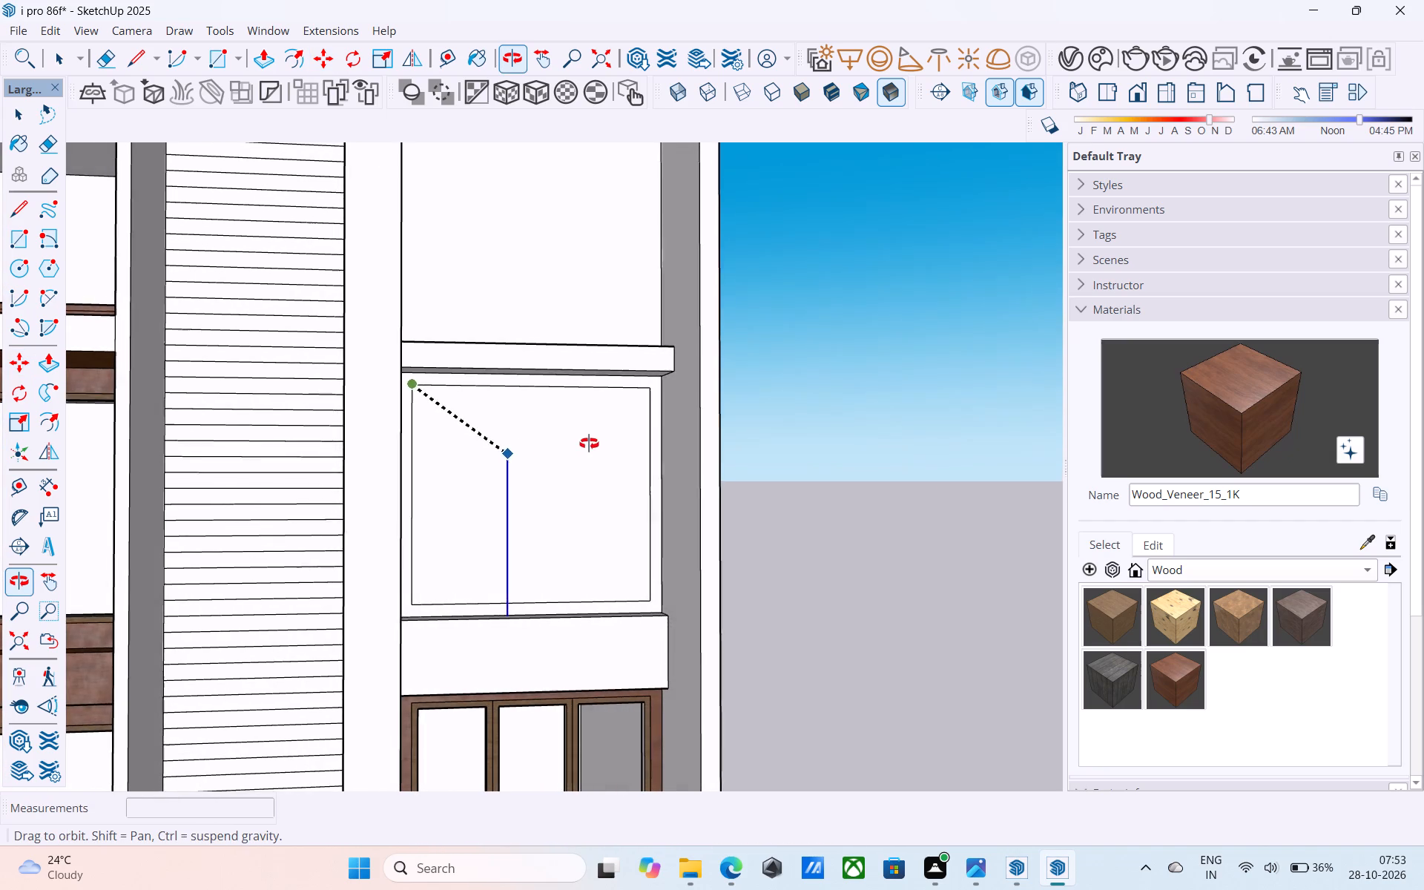
middle_click_drag(589, 444, 591, 441, "shift")
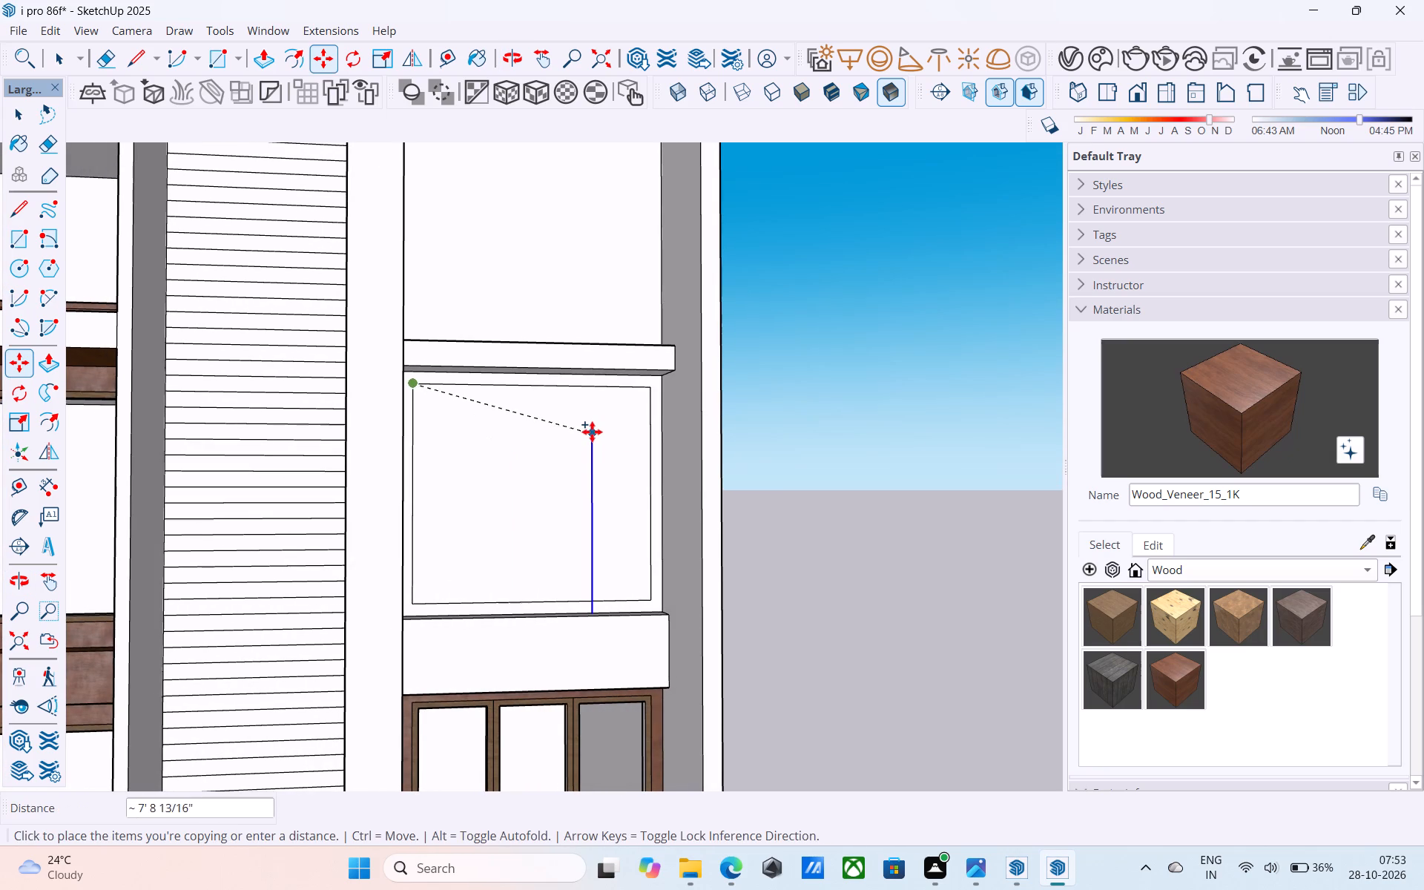
scroll(591, 428, "up", 6)
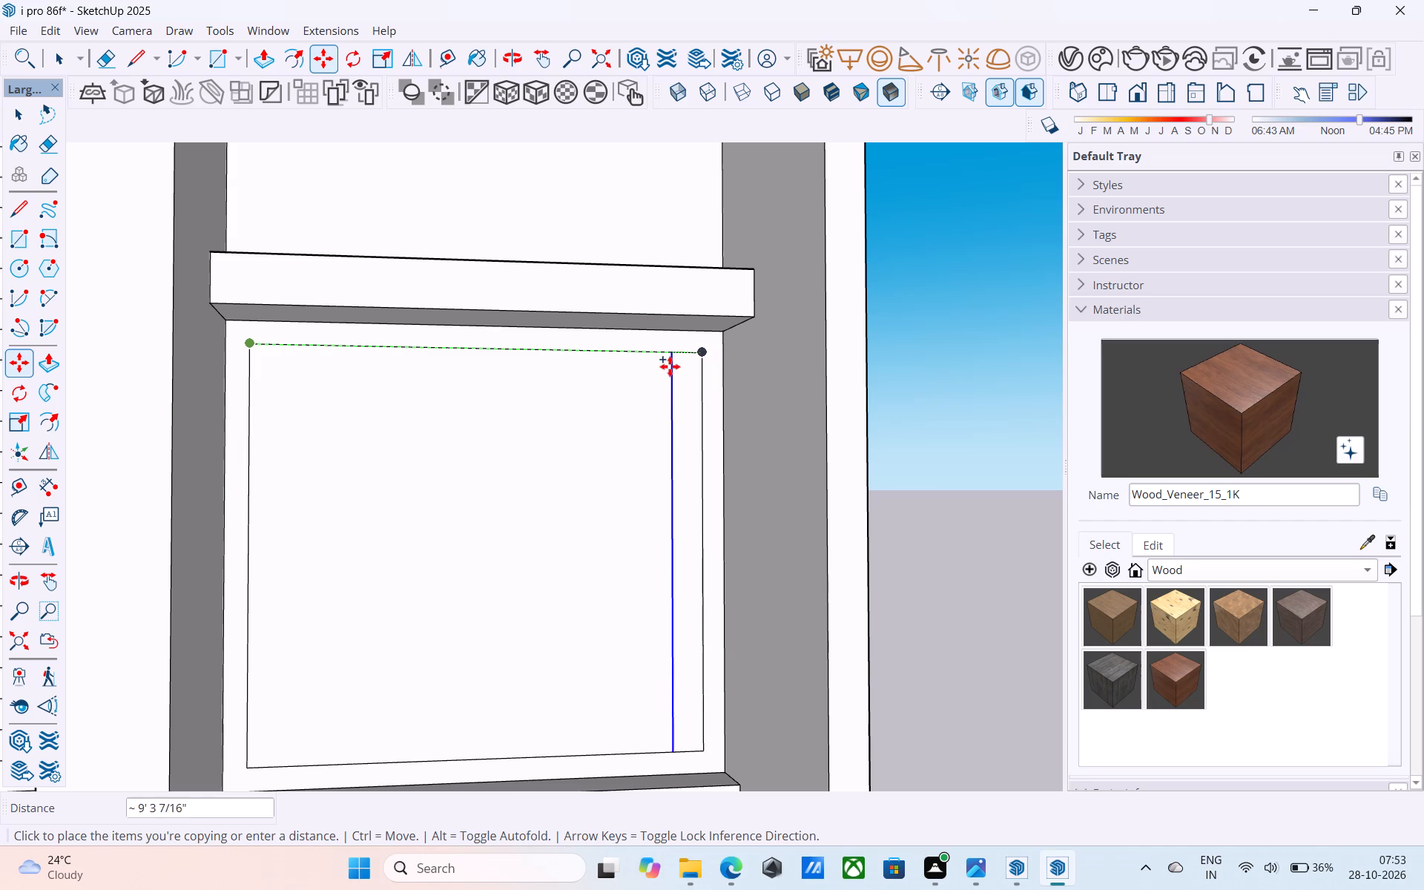
scroll(691, 354, "up", 3)
left_click(704, 352)
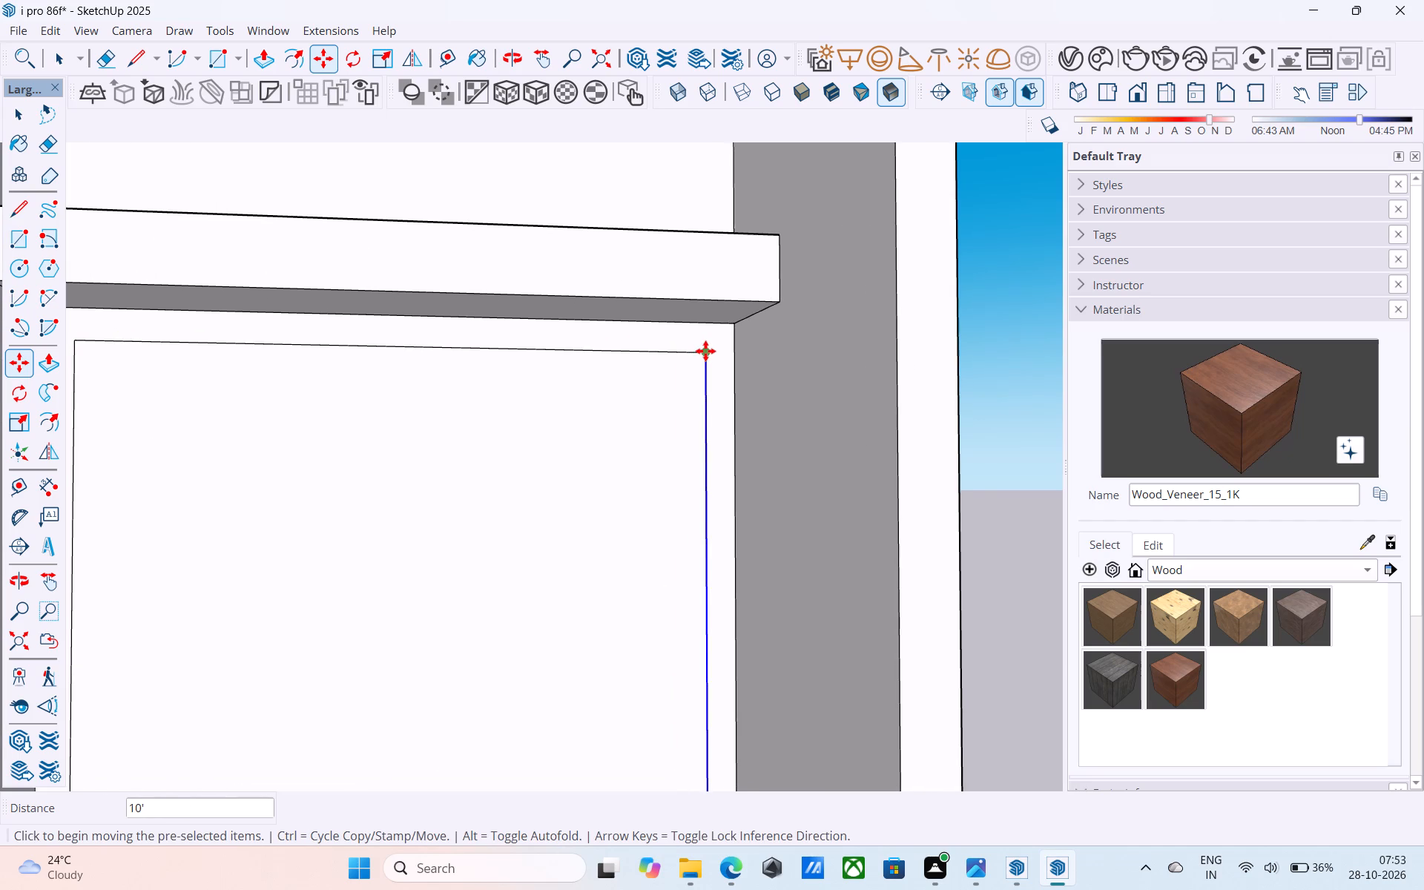
Divide the copied distance by 2 to split the inset rectangle into two equal halves.
scroll(705, 351, "down", 5)
key("slash")
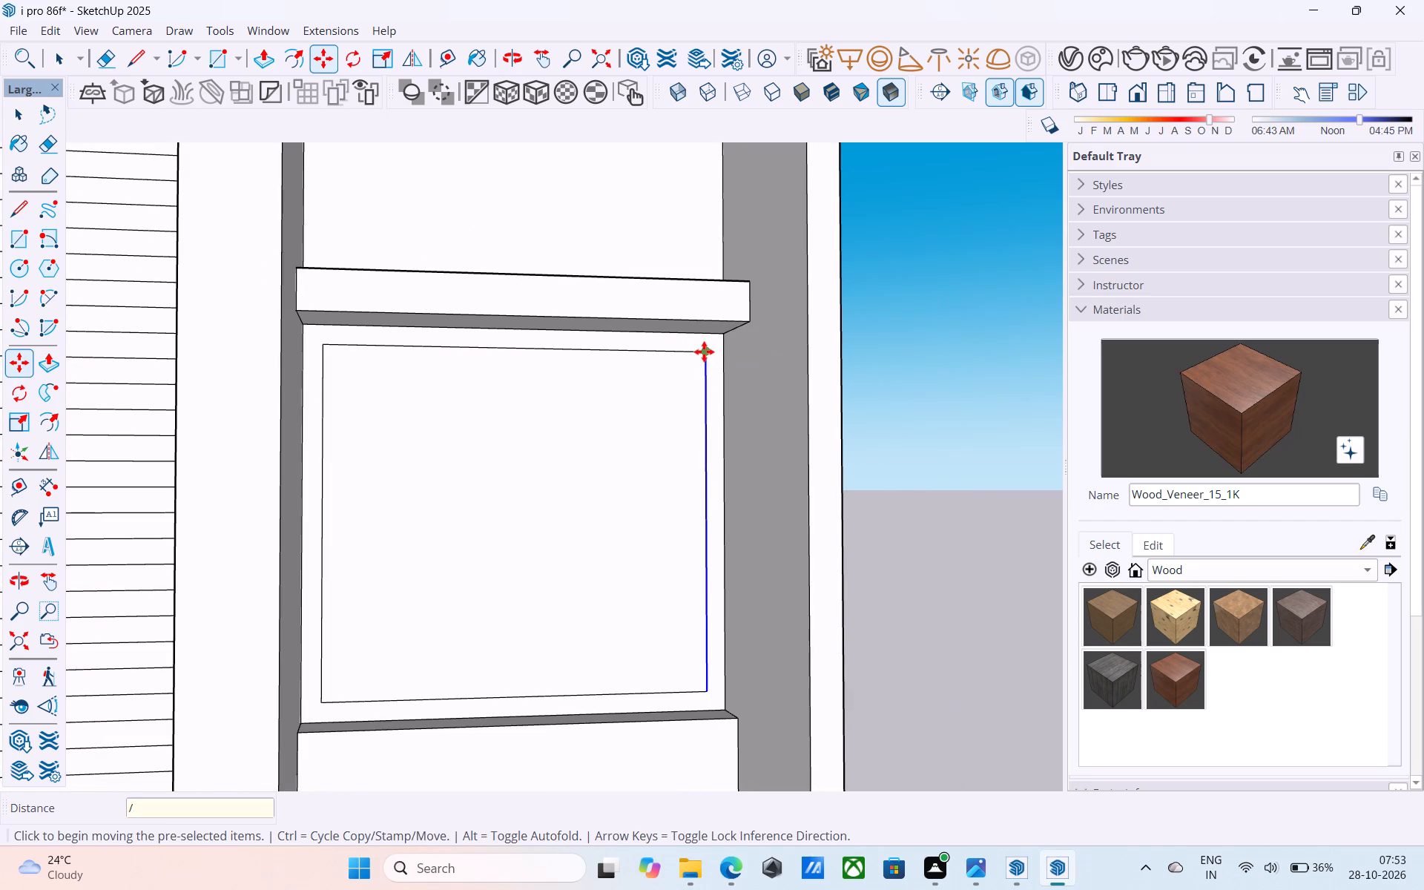
key("2")
key("Return")
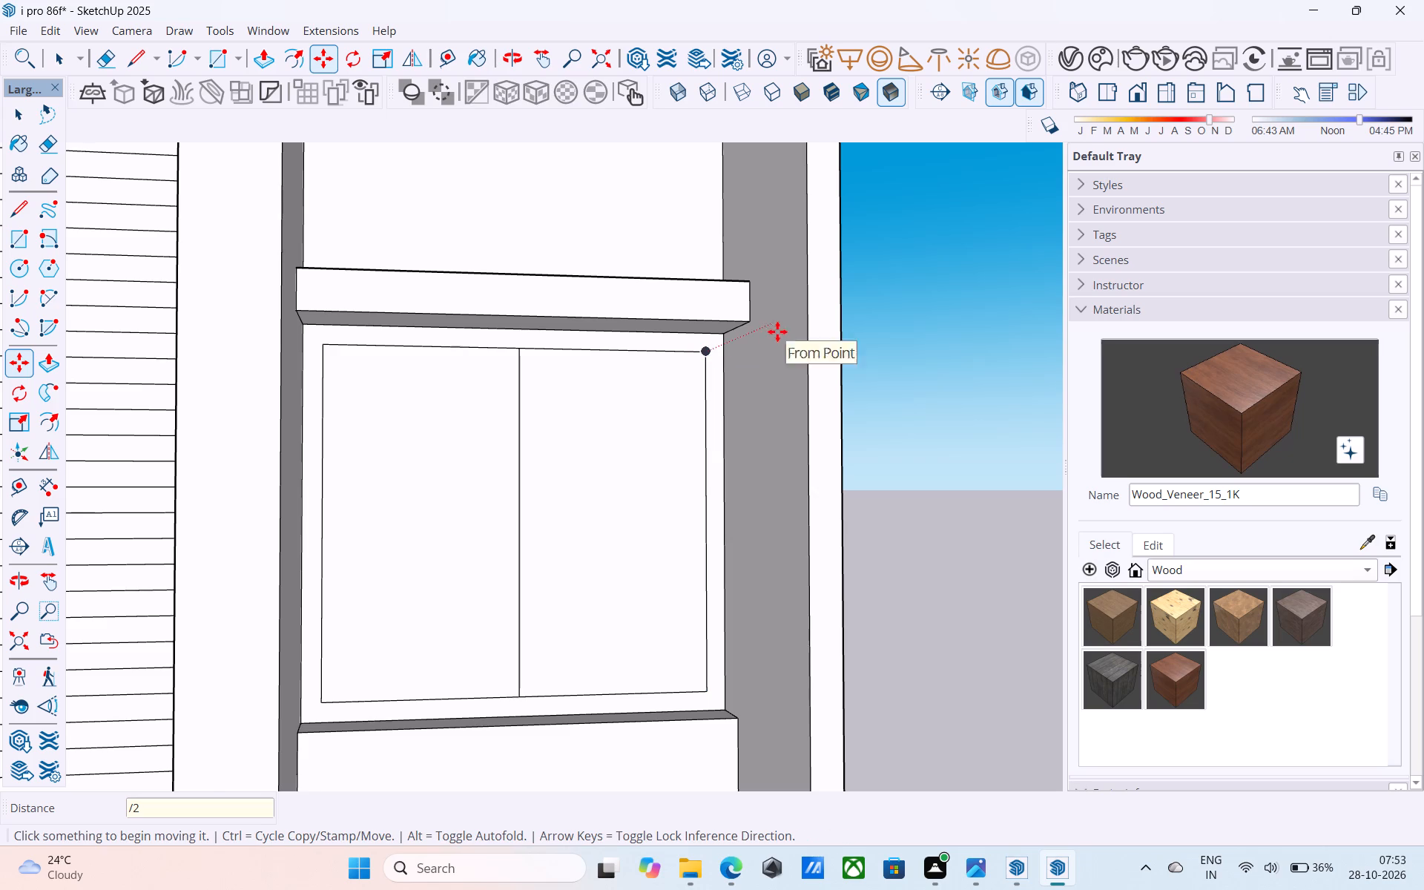
Examine the whole facade from several angles, comparing the split panel with the finished windows around it.
scroll(778, 332, "down", 5)
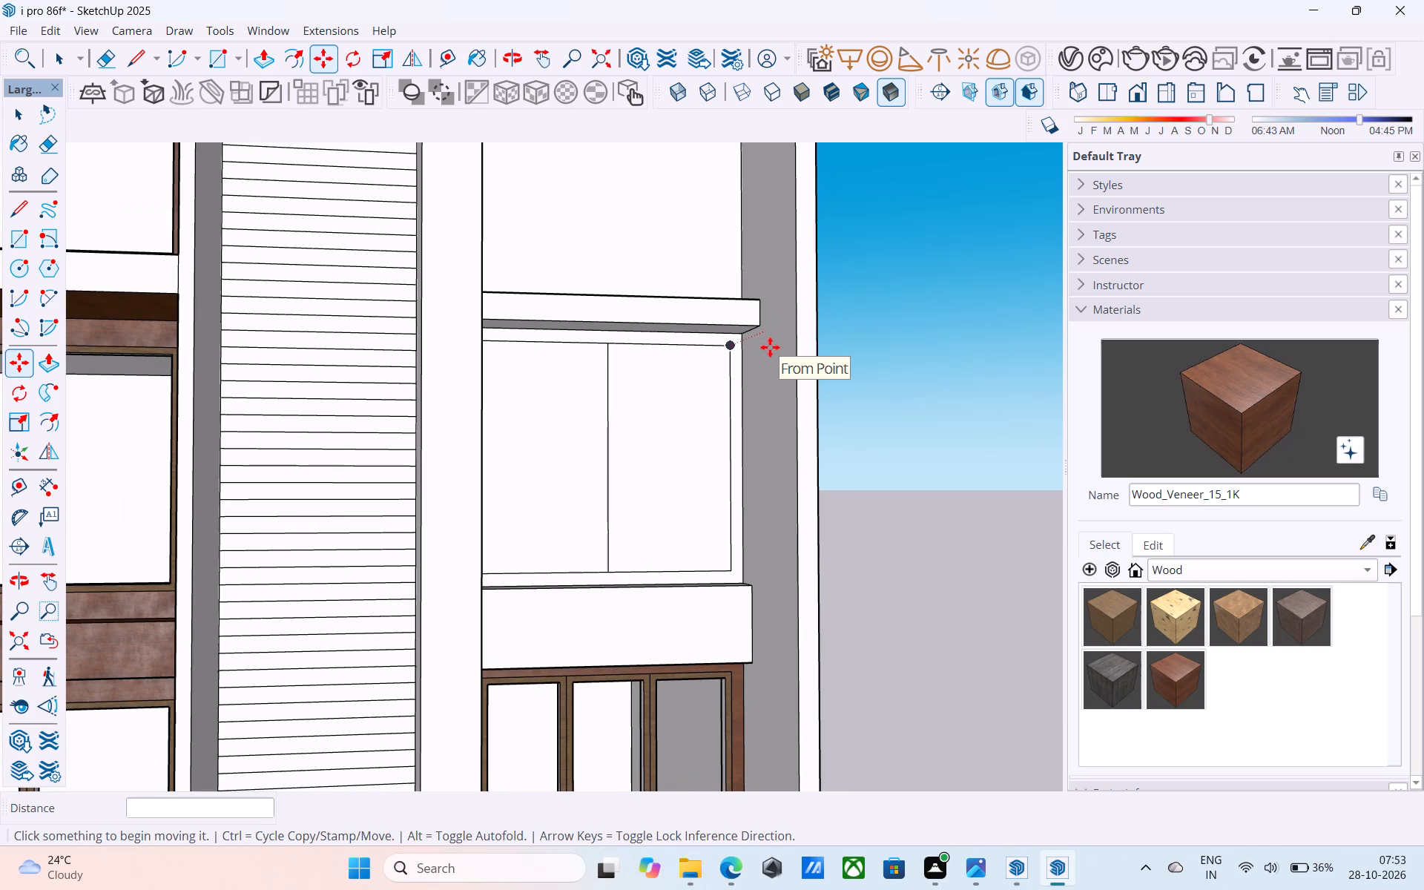
scroll(770, 347, "down", 5)
middle_click_drag(770, 347, 761, 351)
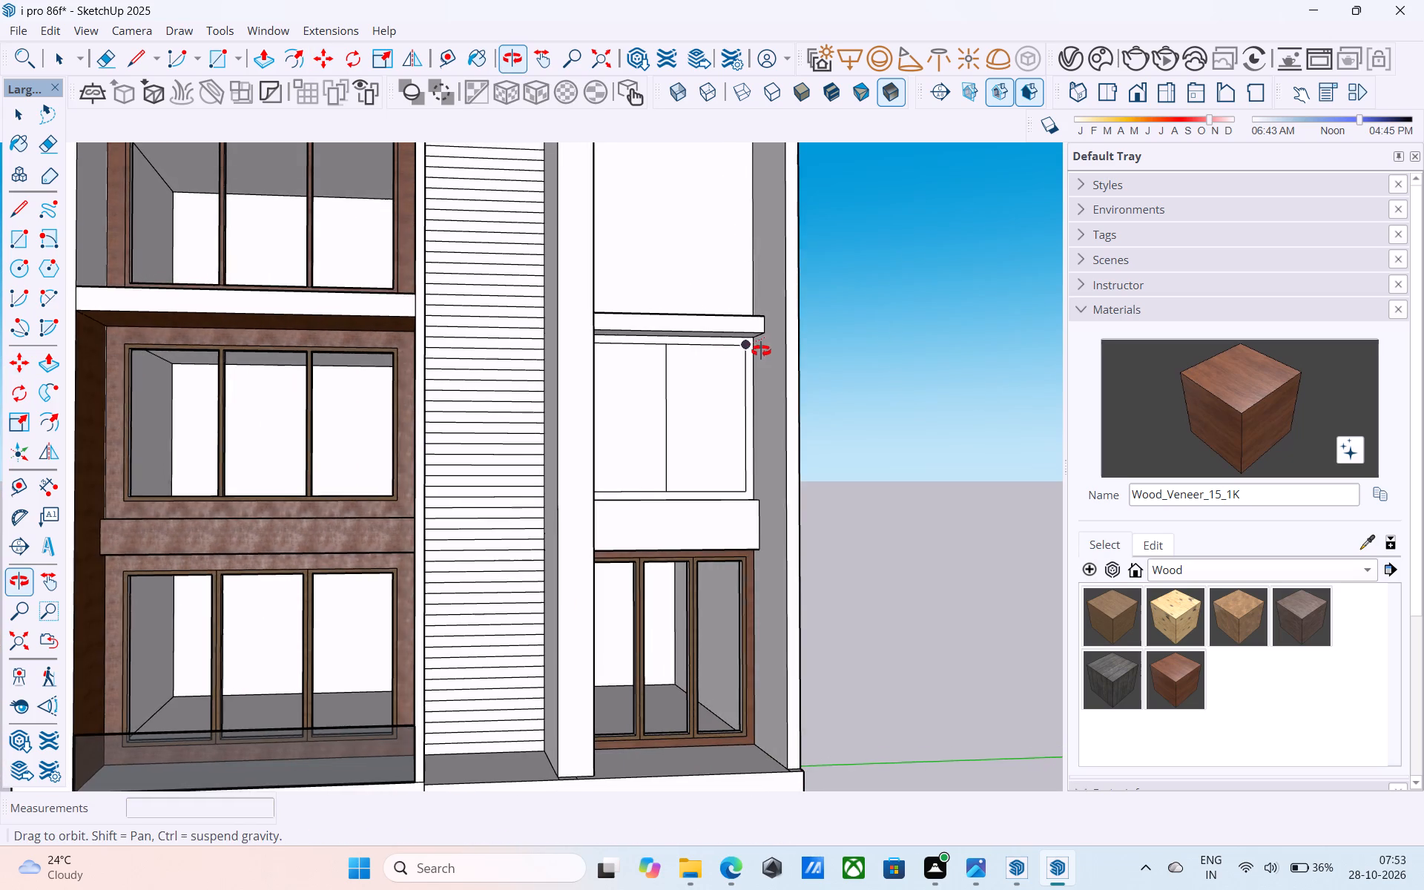
middle_click_drag(761, 351, 763, 352)
scroll(767, 353, "down", 2)
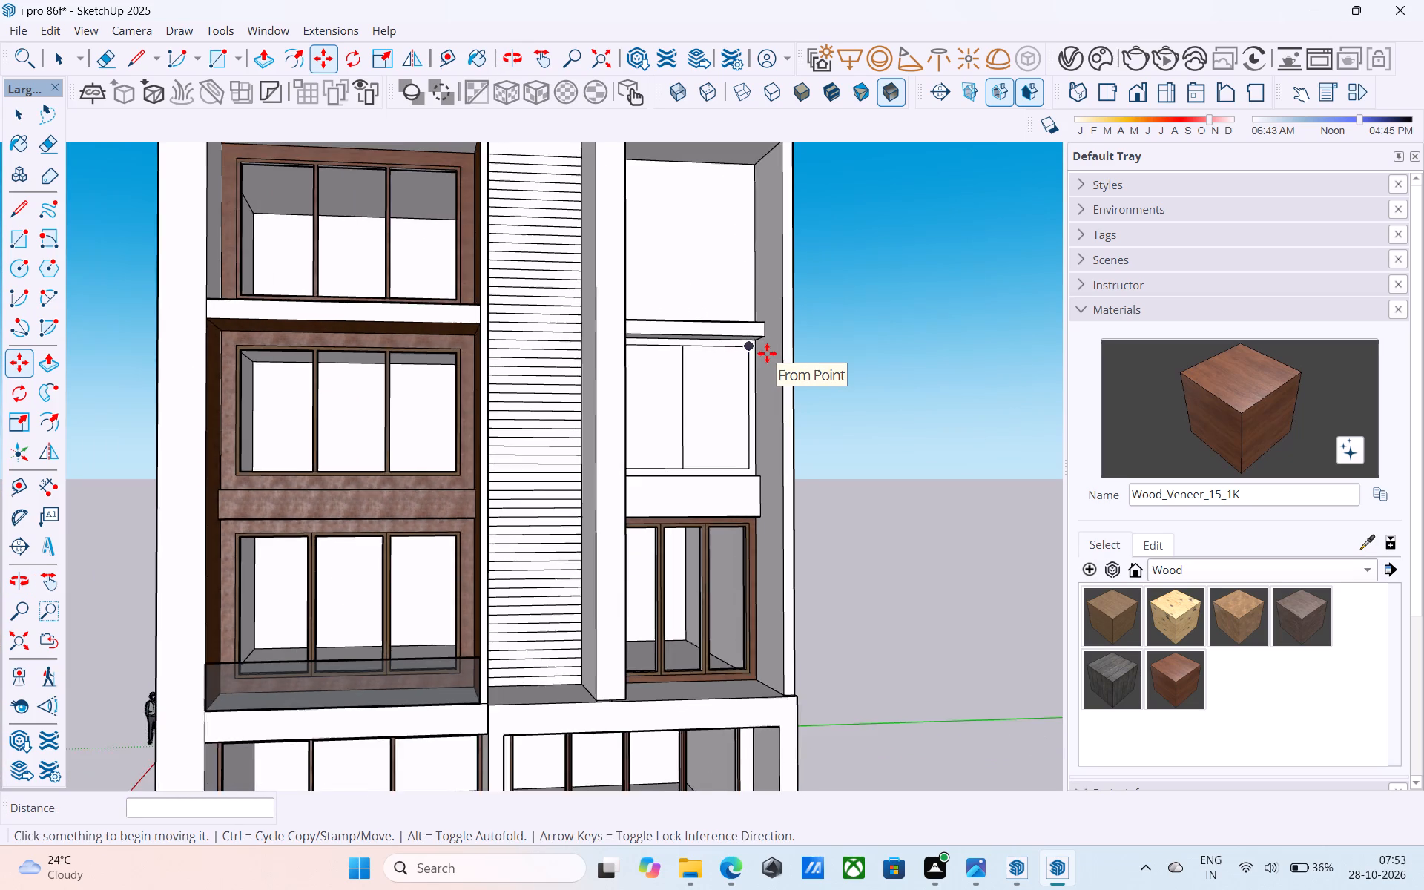
scroll(767, 353, "down", 1)
middle_click_drag(767, 353, 759, 330)
middle_click_drag(682, 364, 662, 364)
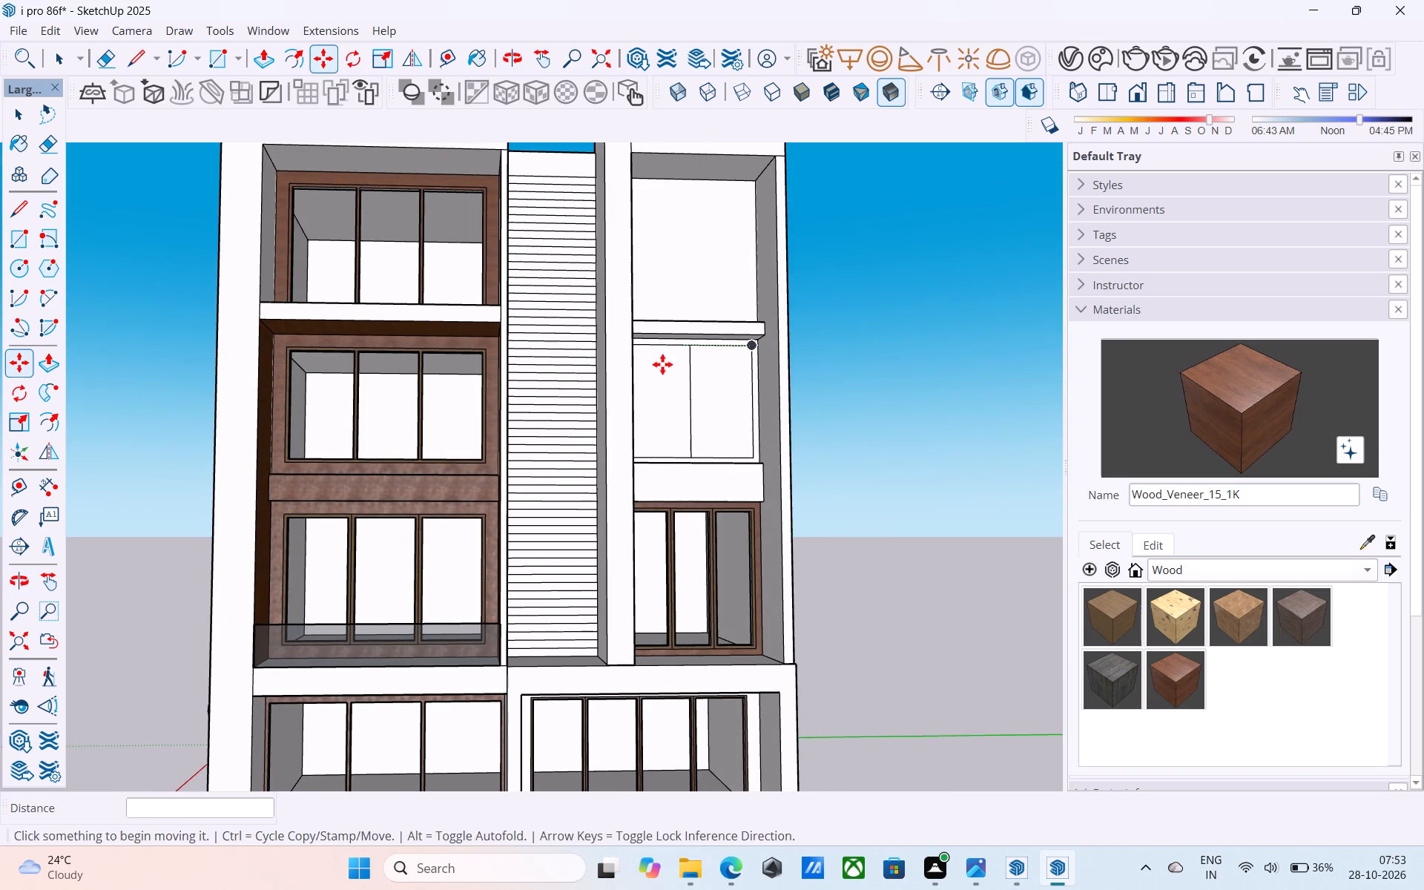
key("space")
scroll(662, 364, "down", 5)
middle_click_drag(662, 364, 637, 399)
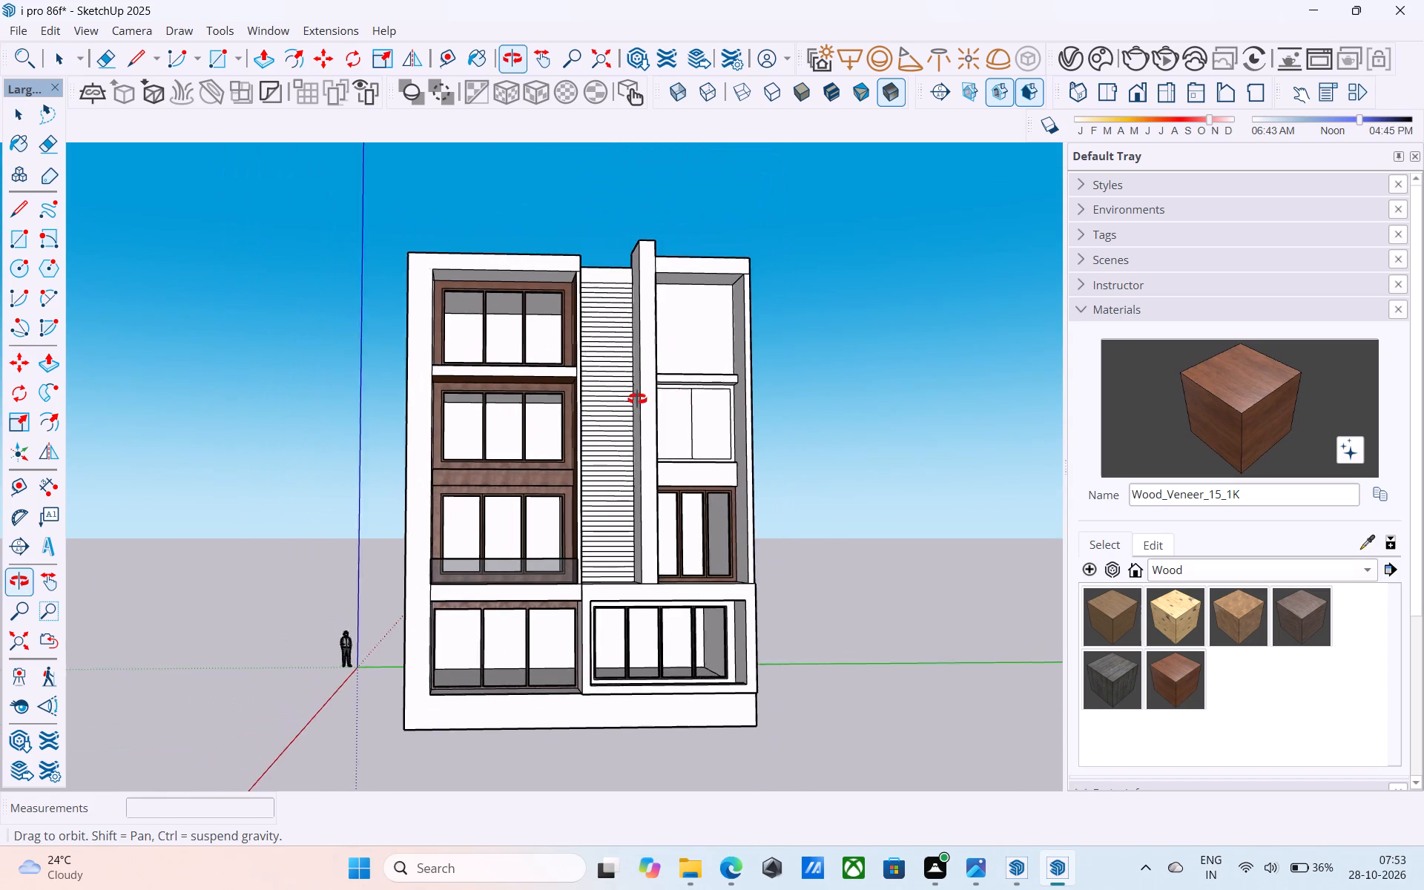
middle_click_drag(637, 399, 617, 403)
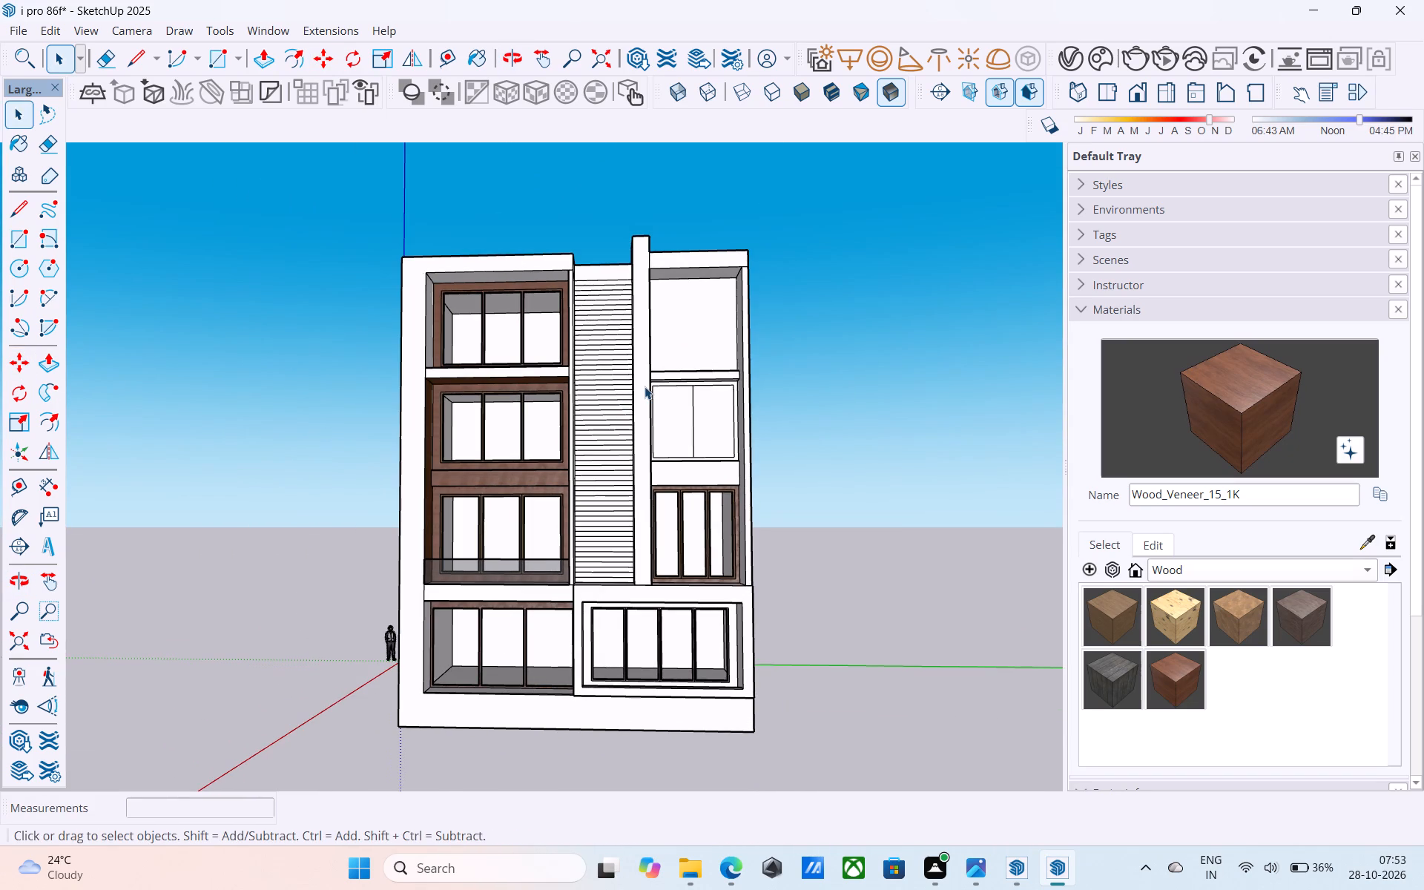
scroll(645, 386, "up", 3)
middle_click_drag(643, 398, 643, 404, "shift")
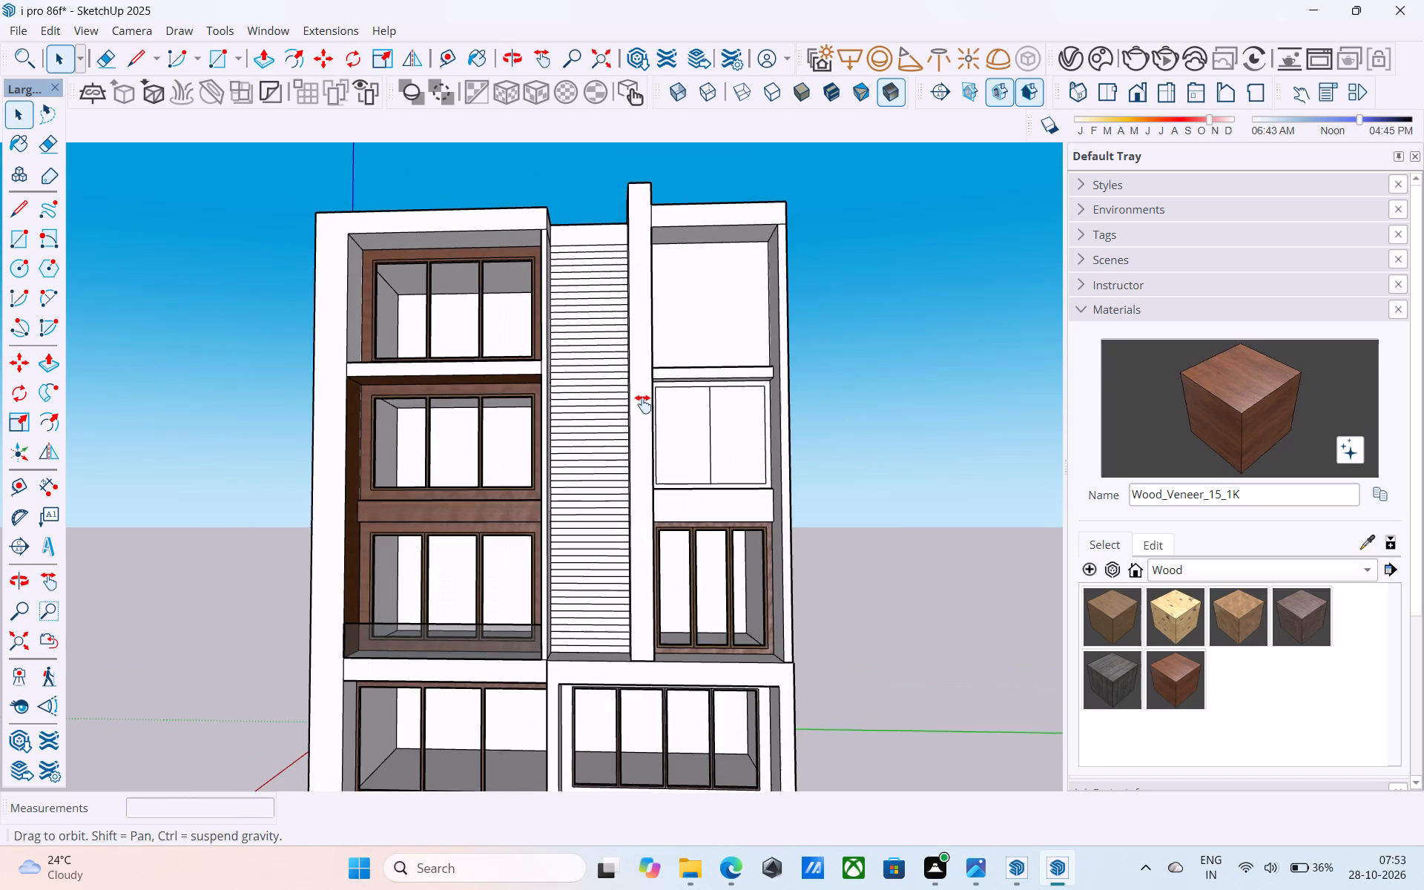
middle_click_drag(643, 404, 584, 429, "shift")
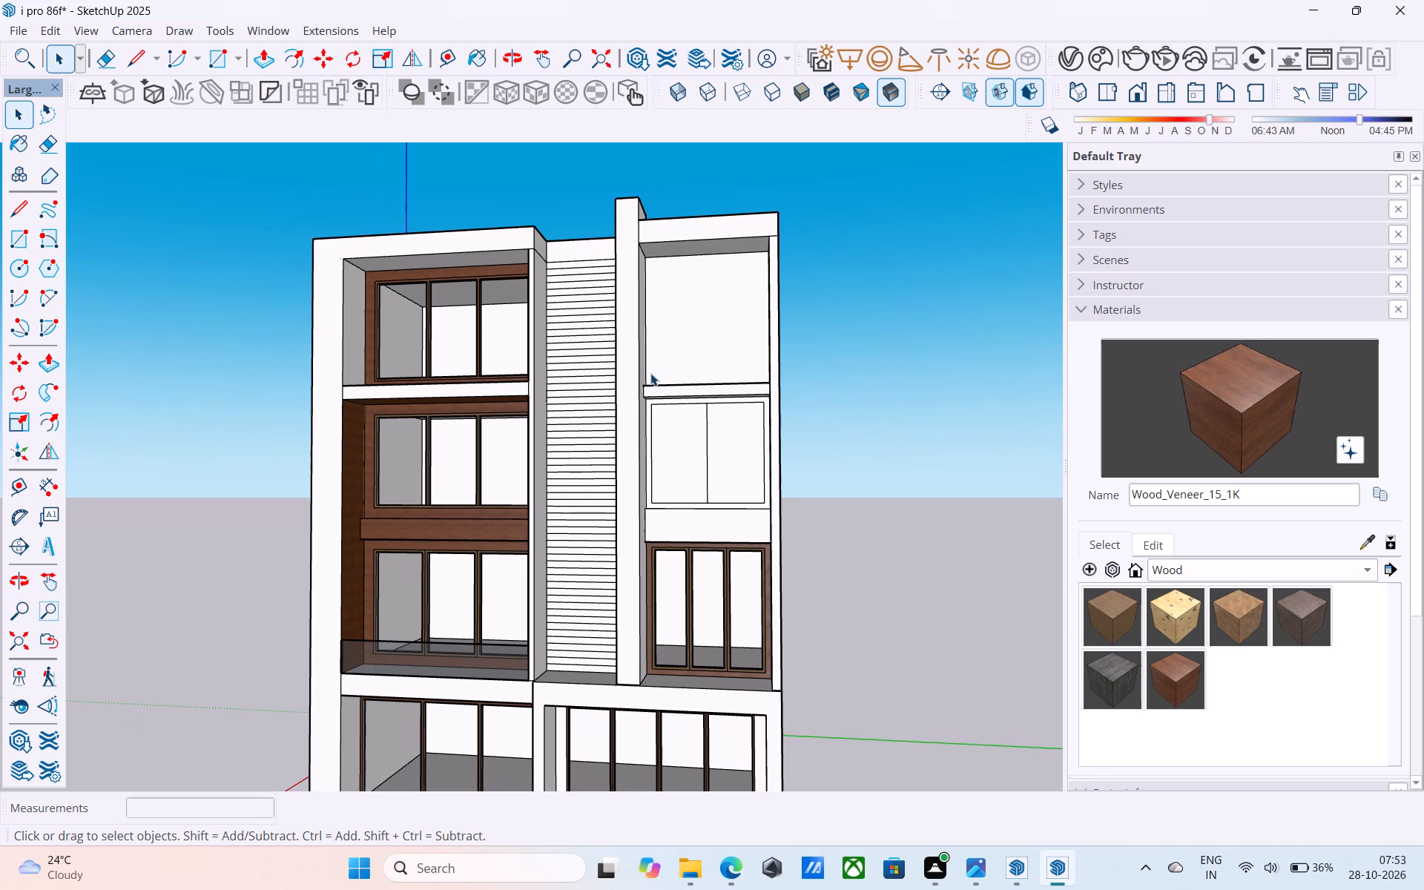
Offset the outline of the panel half nearest the central fin 3" inward to form a sash frame.
scroll(650, 373, "up", 3)
middle_click_drag(645, 382, 629, 378)
scroll(689, 484, "up", 1)
middle_click_drag(689, 484, 628, 436)
scroll(627, 432, "up", 3)
left_click(627, 431)
scroll(625, 431, "up", 3)
key("f")
left_click(625, 431)
key("3")
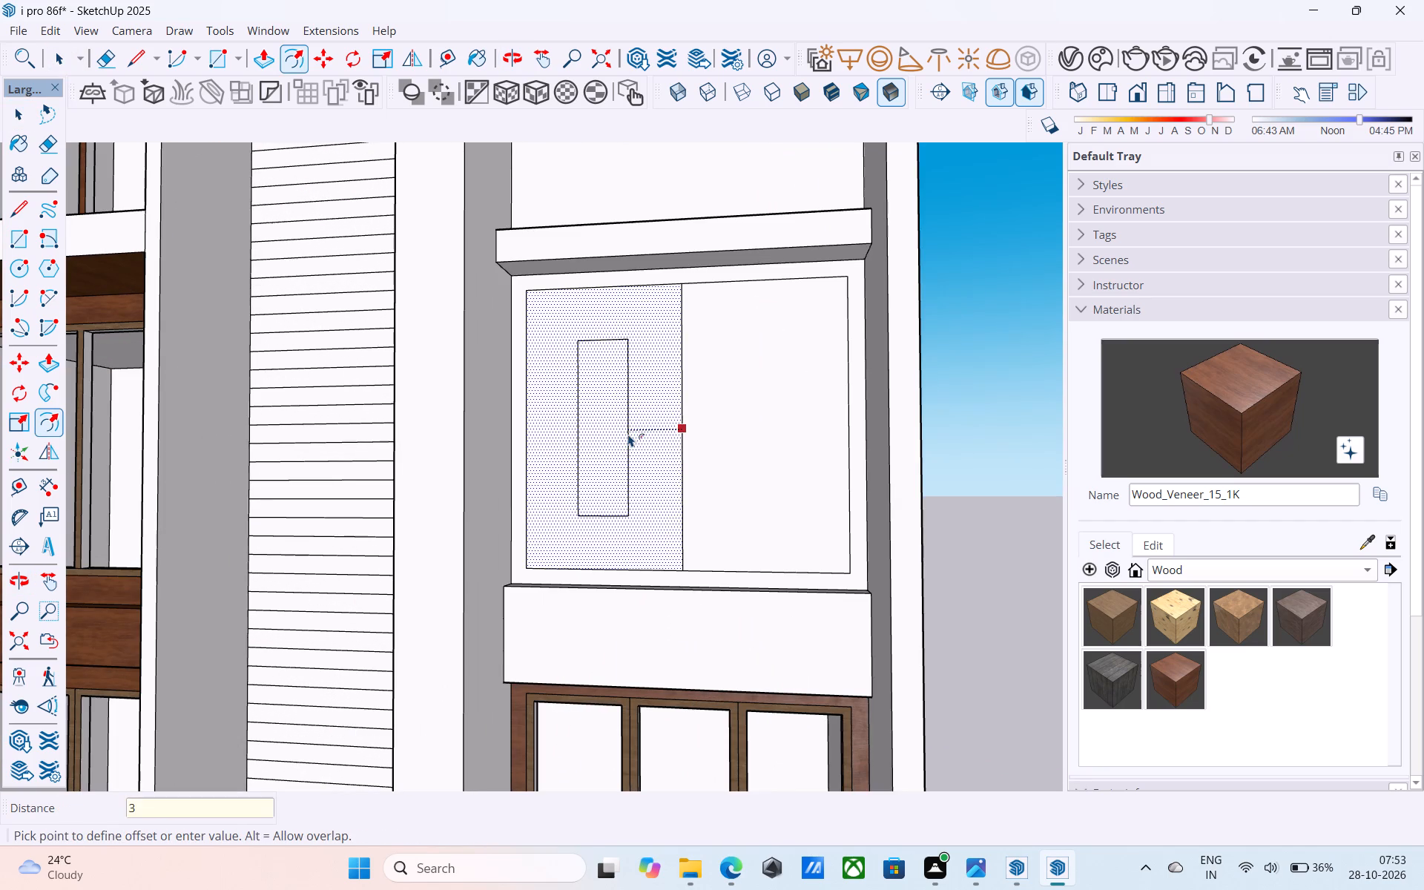
key("shift+quotedbl")
key("Return")
Offset the outline of the panel half farthest from the central fin 3" inward to form the second sash frame.
key("space")
left_click(793, 405)
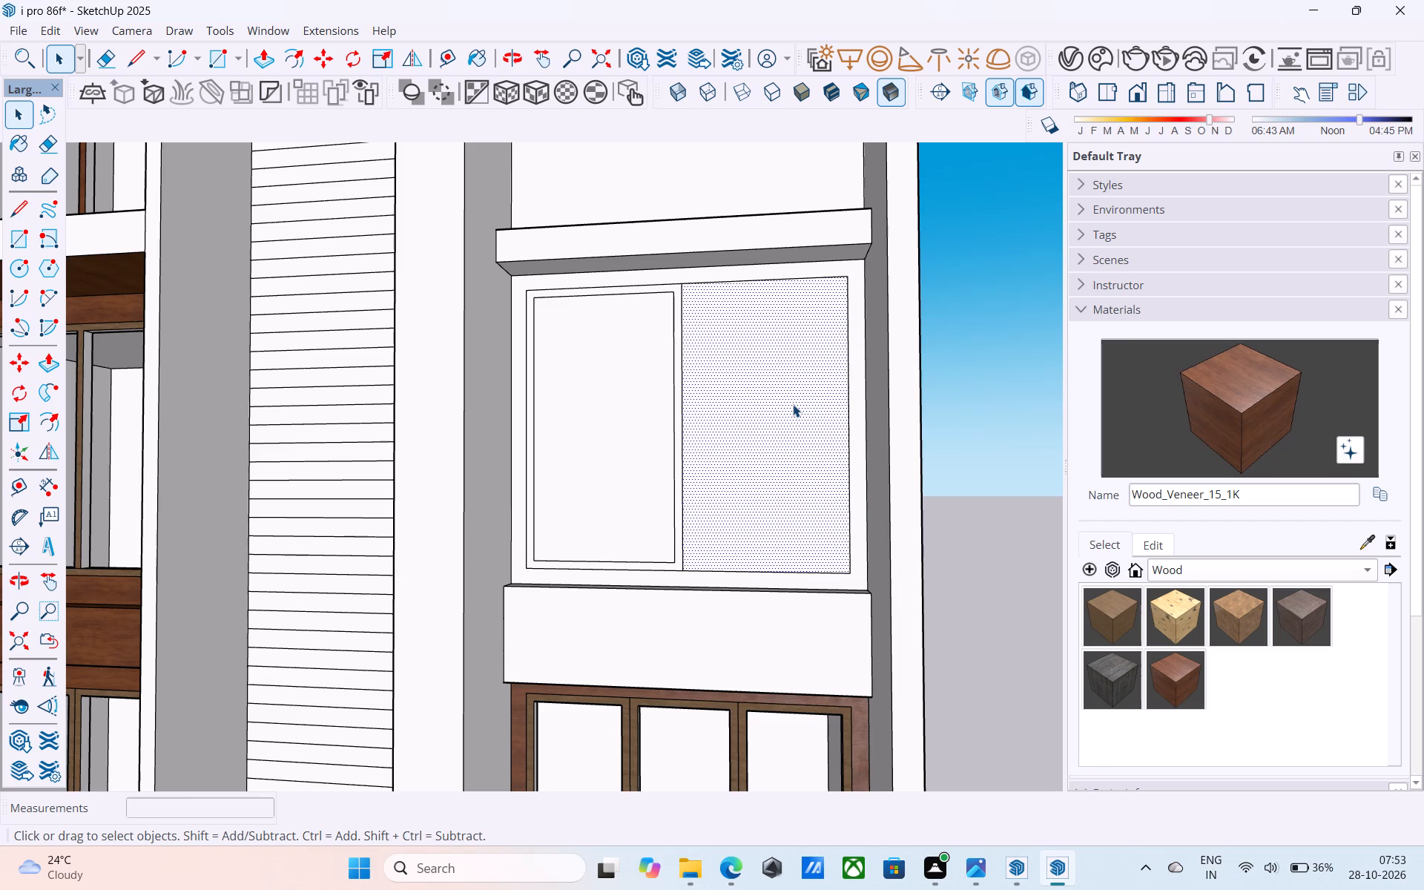
scroll(793, 404, "down", 4)
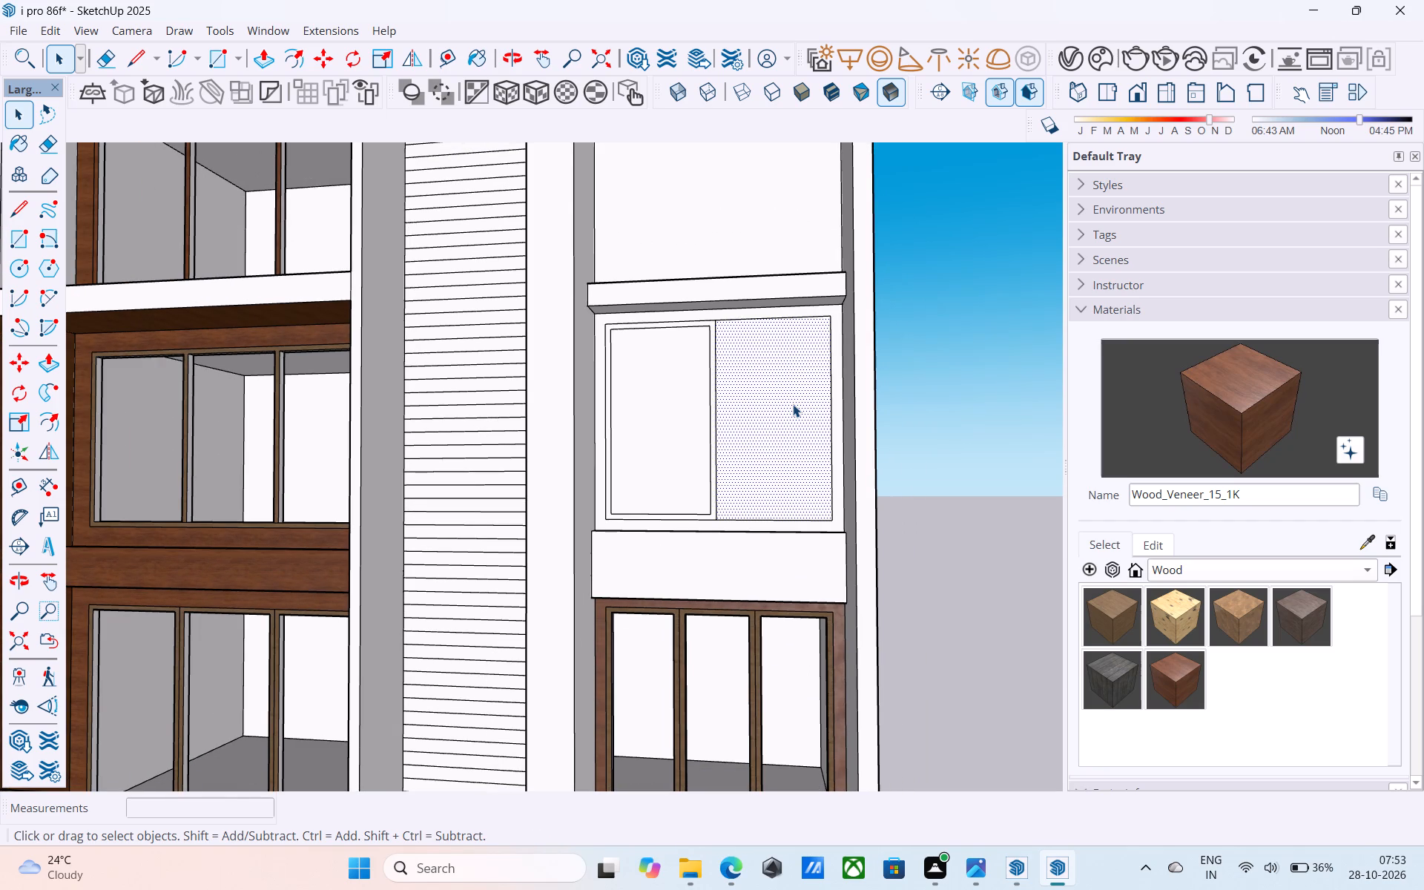
scroll(793, 404, "down", 2)
scroll(793, 403, "up", 2)
key("f")
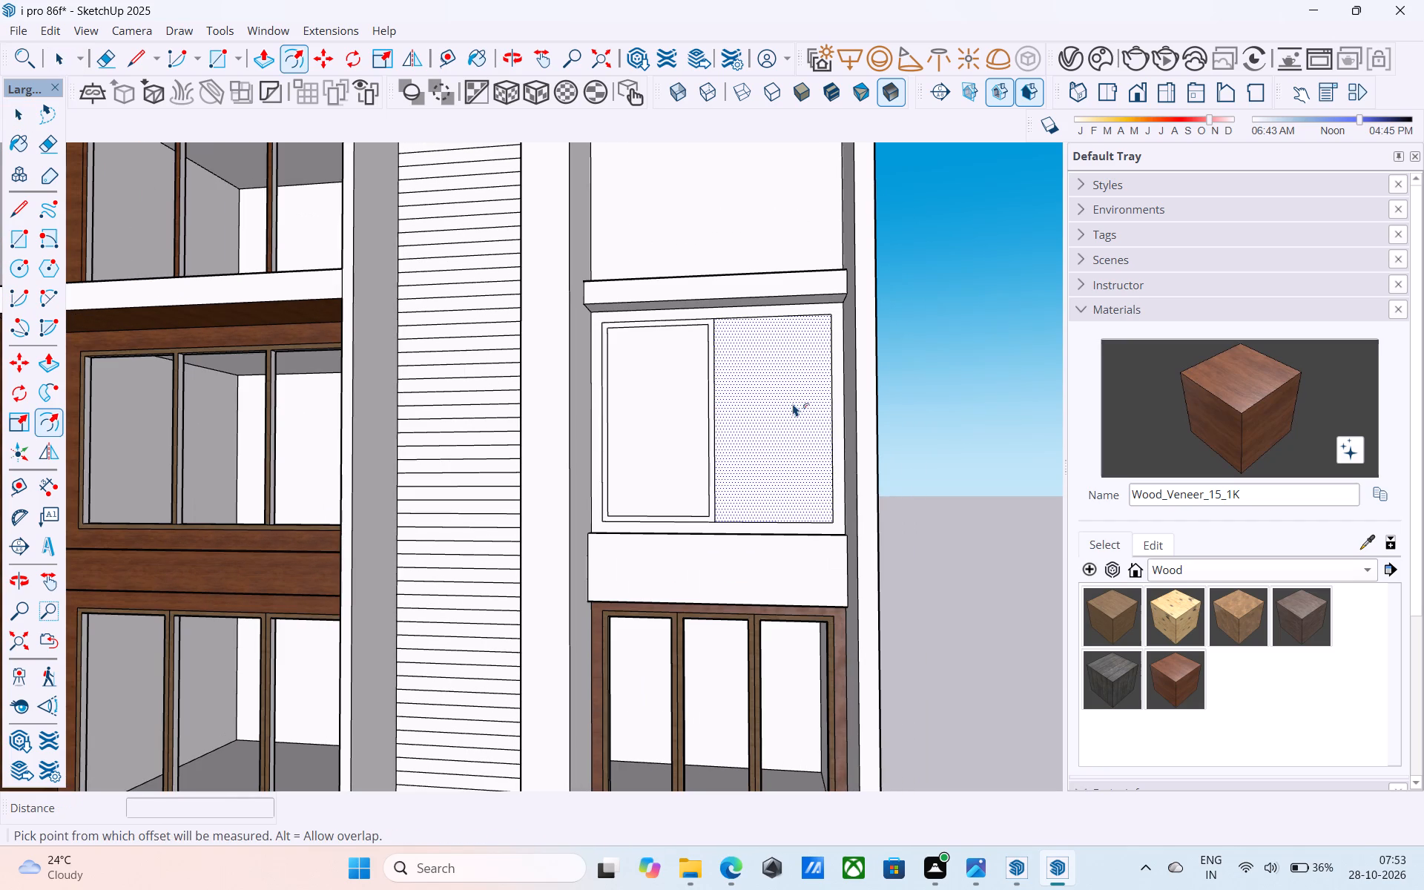
left_click(793, 403)
type("3\"")
key("Return")
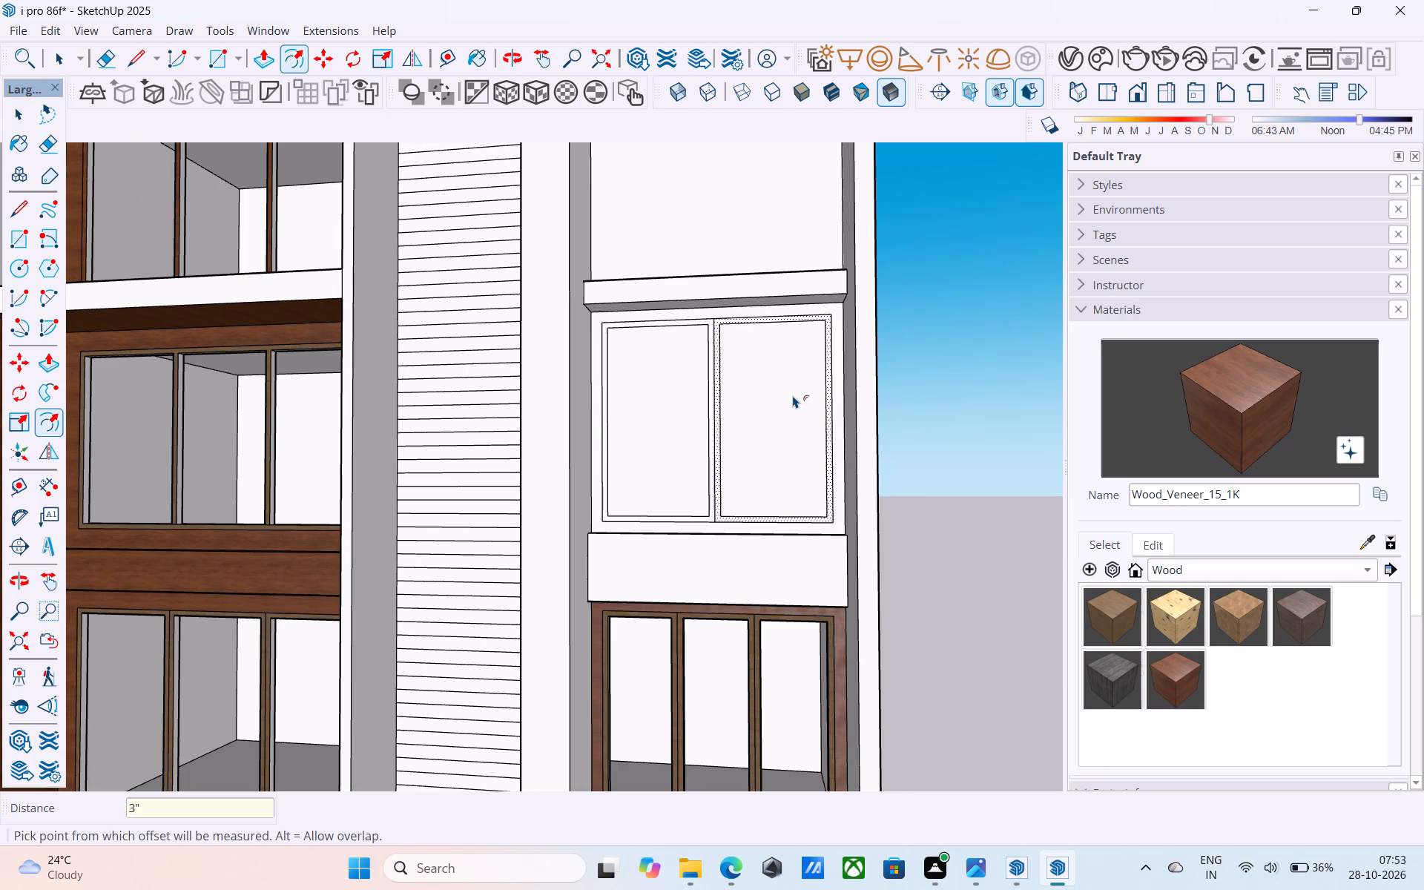
Paint both 3" sash frames of the two-pane window with the Wood_Veneer_15_1K material.
key("space")
left_click(1208, 400)
scroll(728, 334, "up", 7)
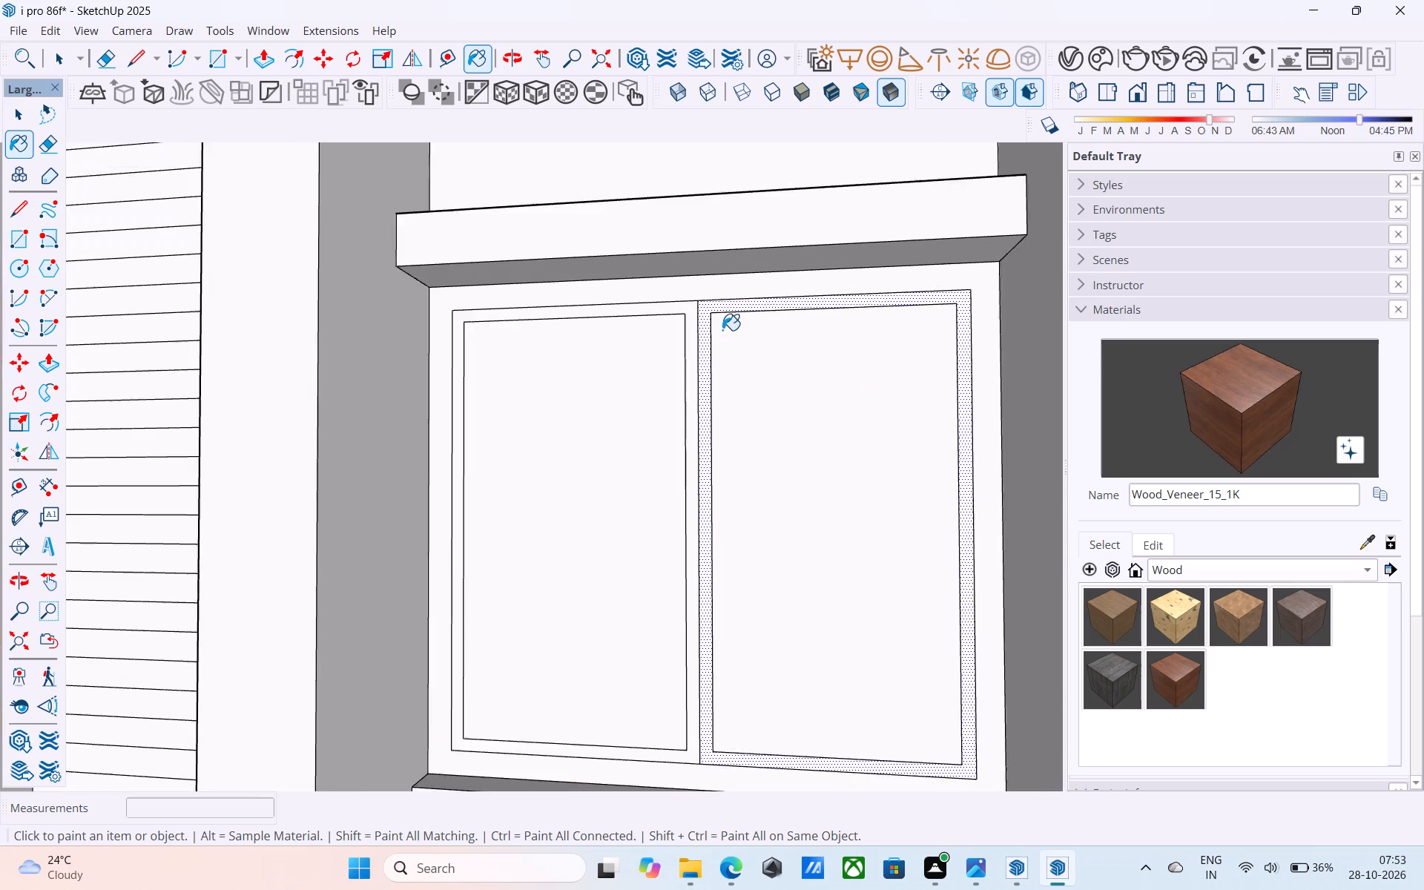
scroll(722, 330, "up", 3)
left_click(705, 320)
left_click(687, 310)
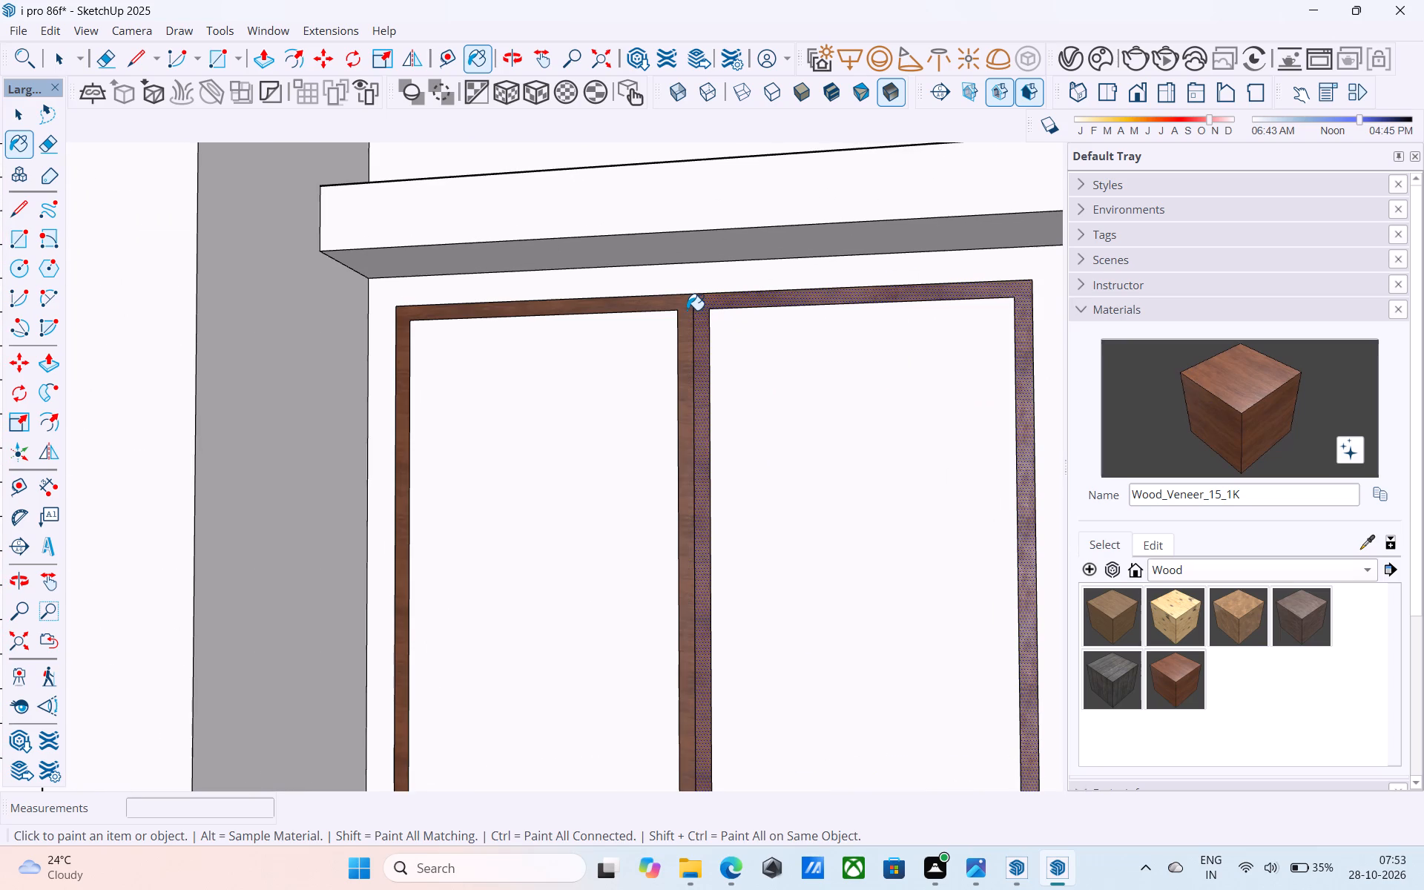
Paint the outer frame band around the two sashes with the Plywood_01_1K material.
left_click(1109, 608)
left_click(691, 277)
Examine the painted two-pane window from several angles against the wood-finished windows around it.
scroll(688, 278, "down", 9)
middle_click_drag(676, 293, 748, 362)
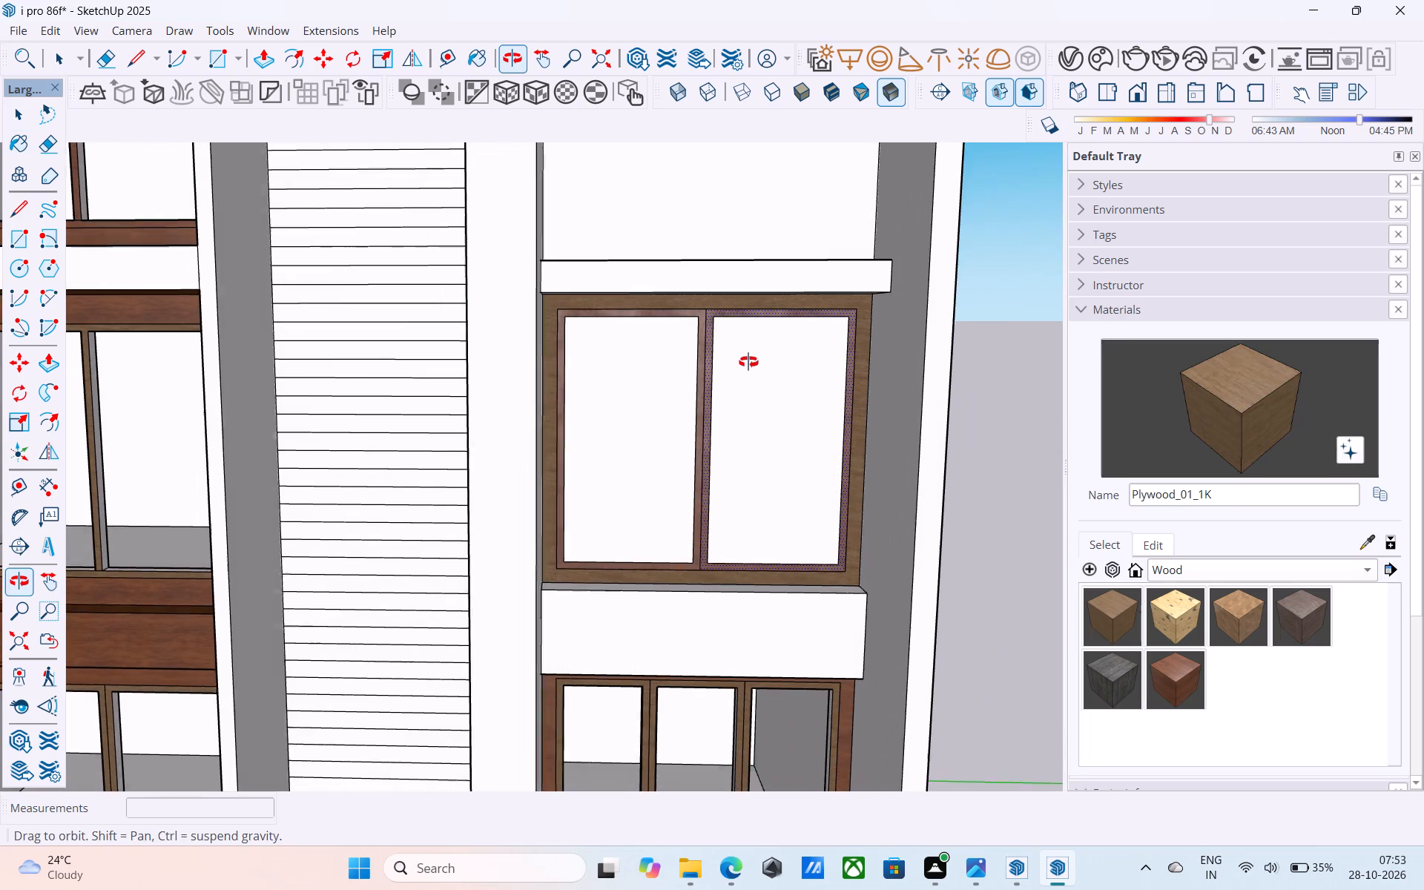
middle_click_drag(748, 362, 749, 362)
scroll(722, 317, "down", 4)
middle_click_drag(722, 317, 665, 387)
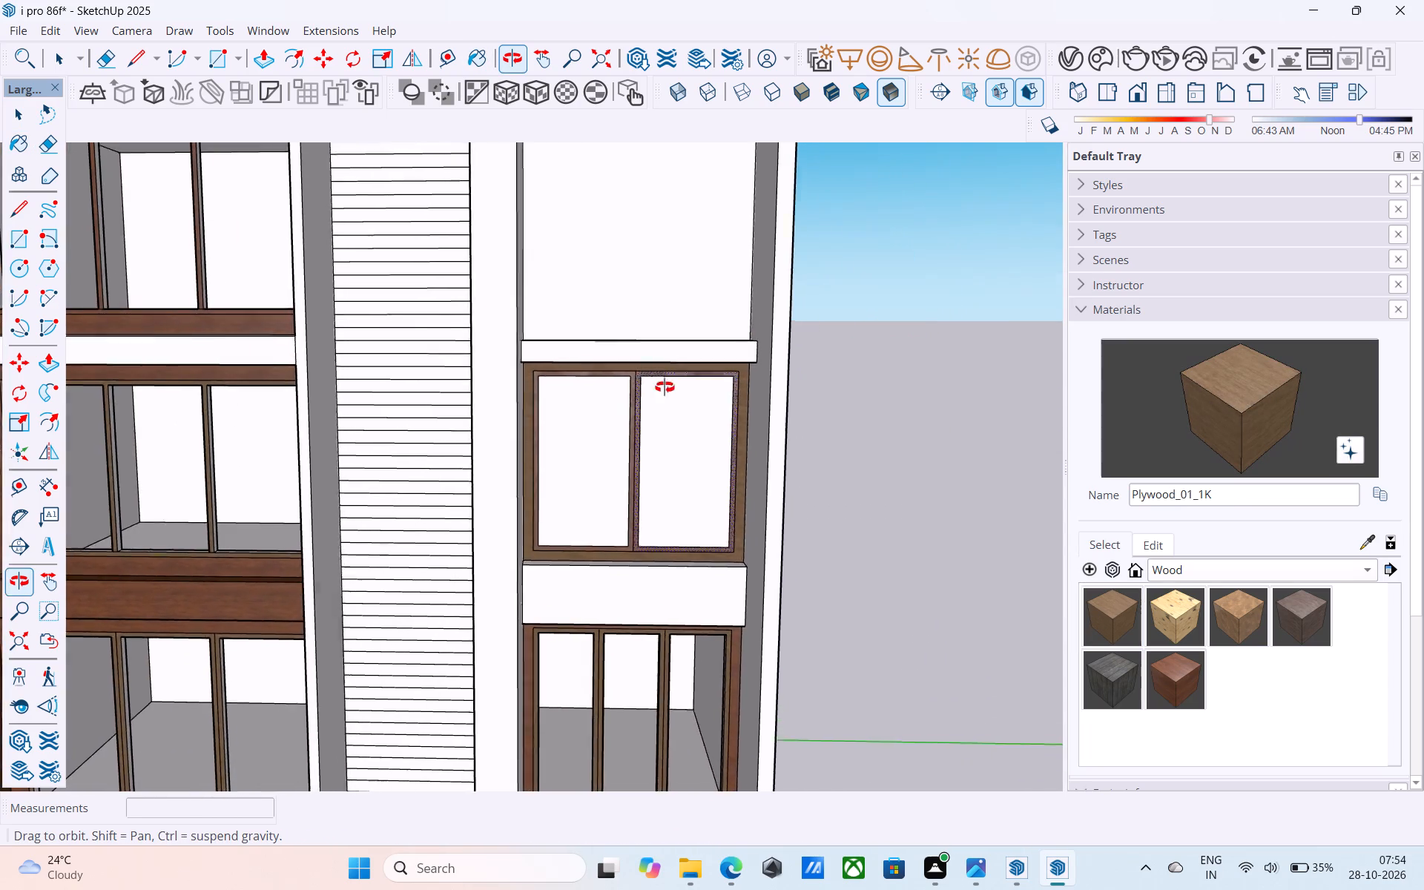
middle_click_drag(665, 387, 804, 443)
middle_click_drag(725, 385, 718, 427)
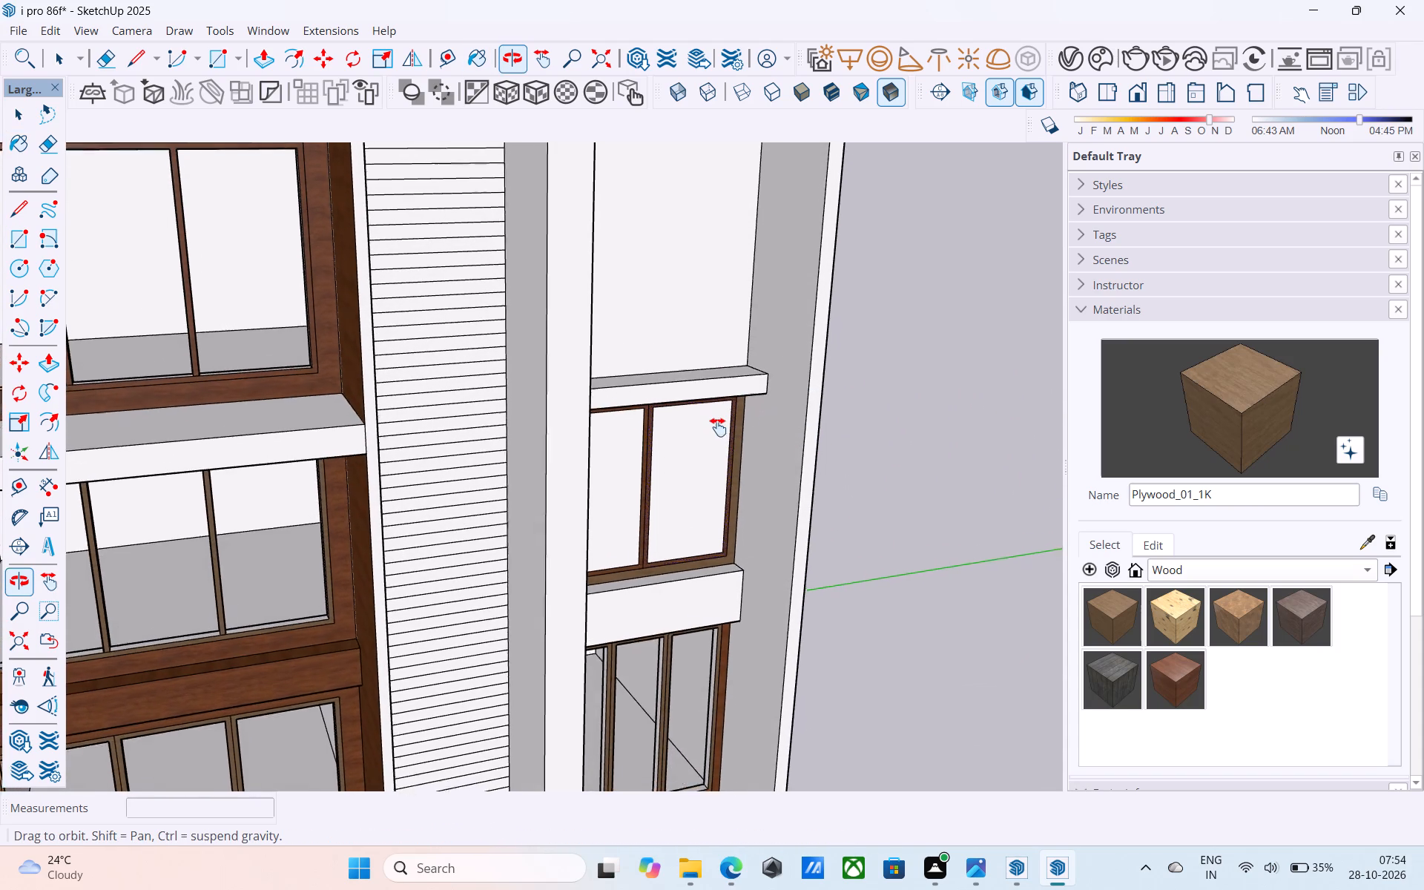
middle_click_drag(718, 427, 726, 364)
middle_click_drag(716, 407, 572, 382)
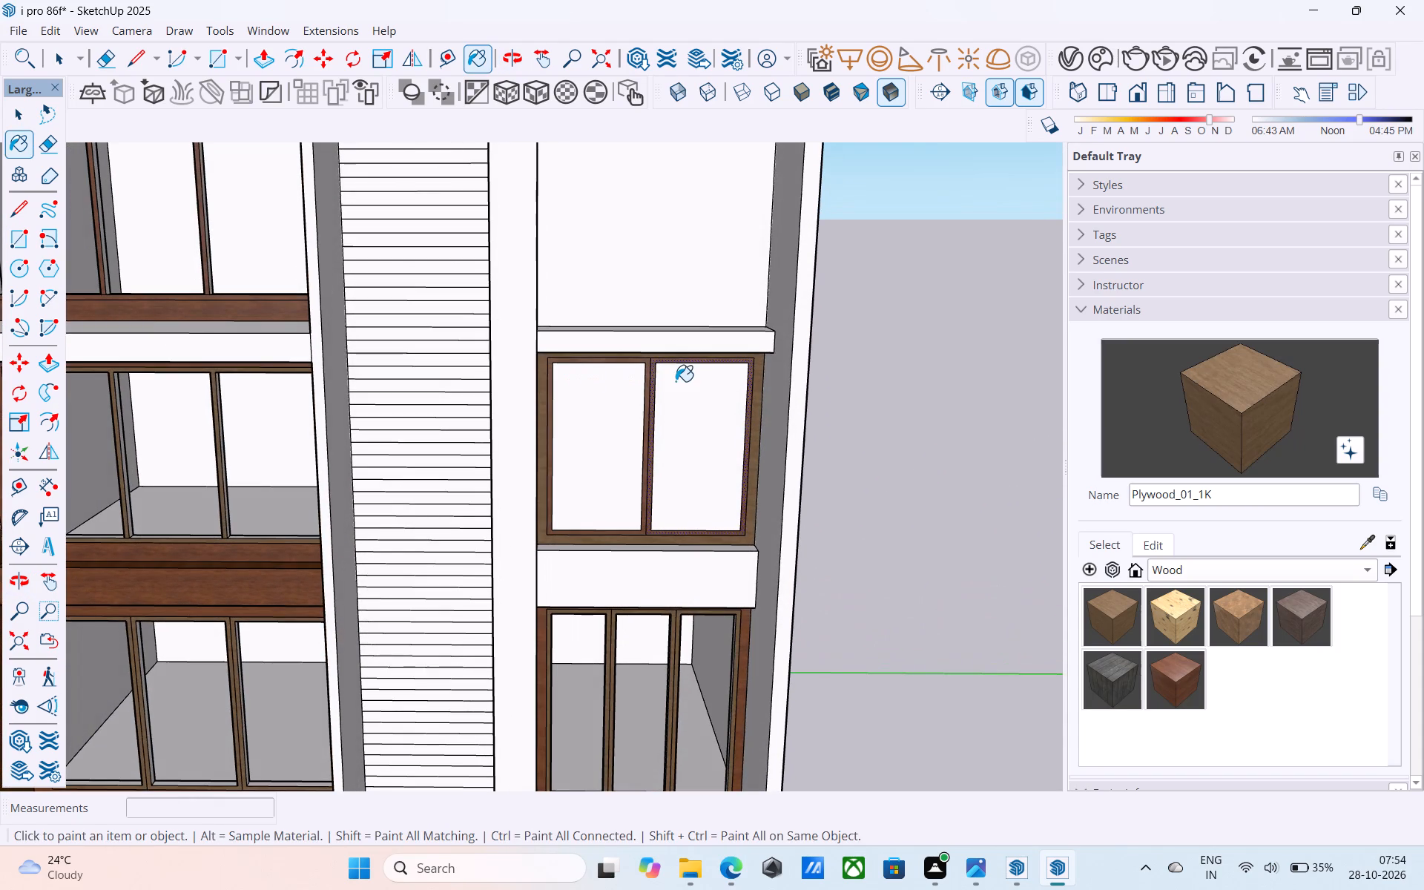
middle_click_drag(679, 385, 617, 320)
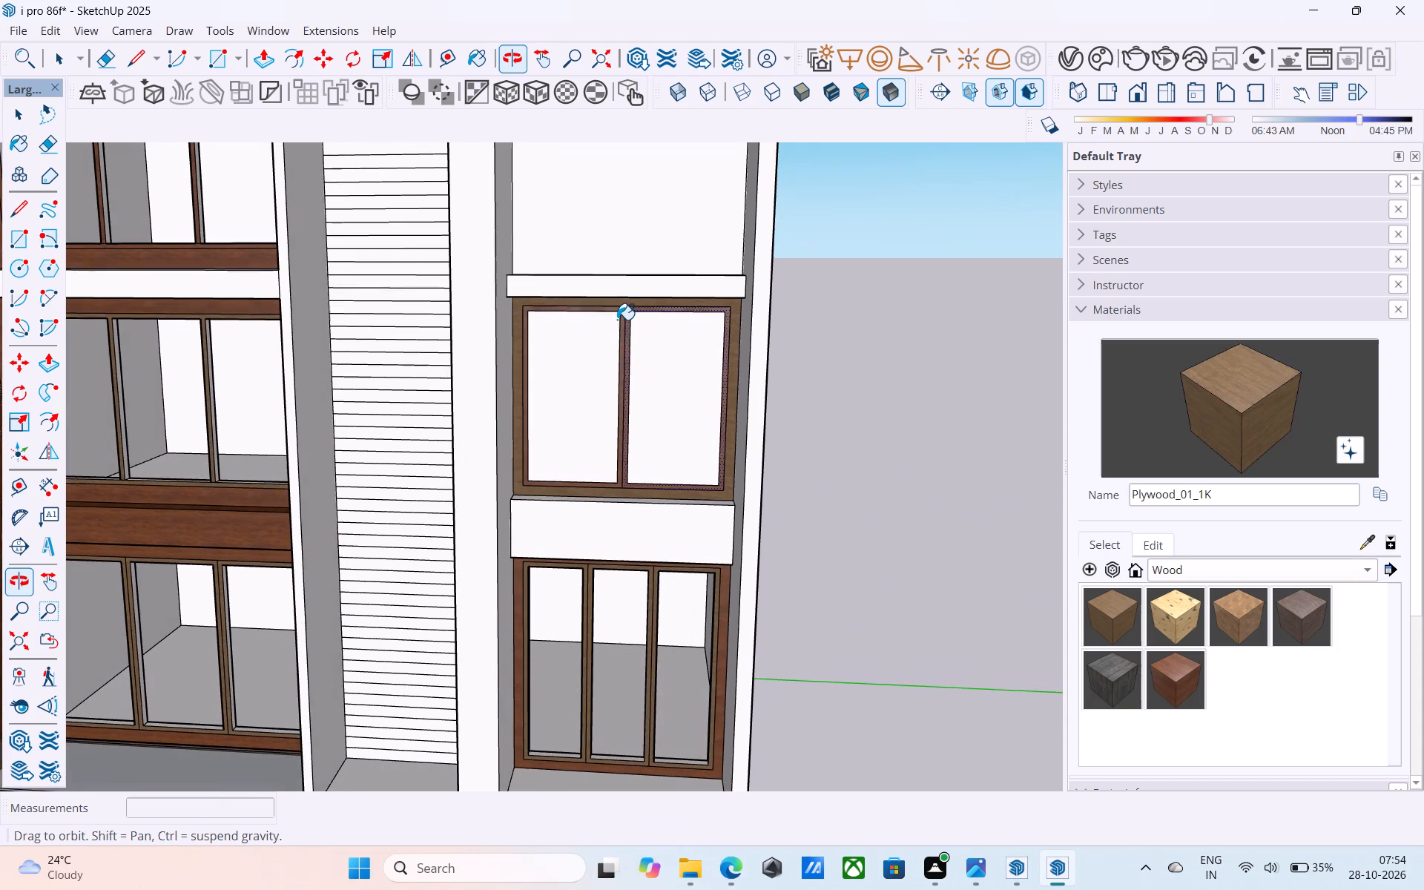
middle_click_drag(640, 320, 646, 329, "shift")
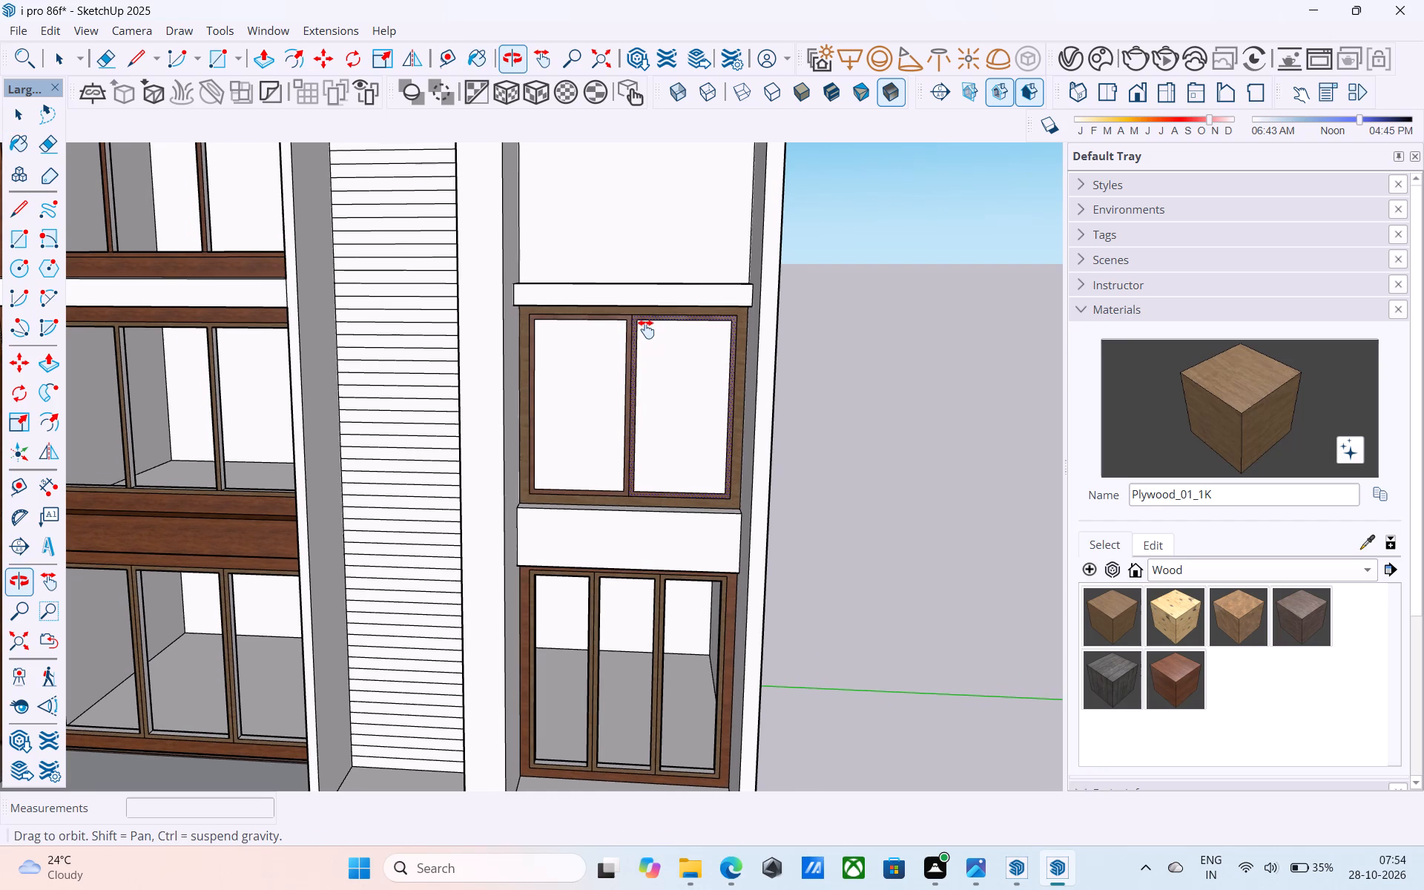
middle_click_drag(646, 329, 608, 243, "shift")
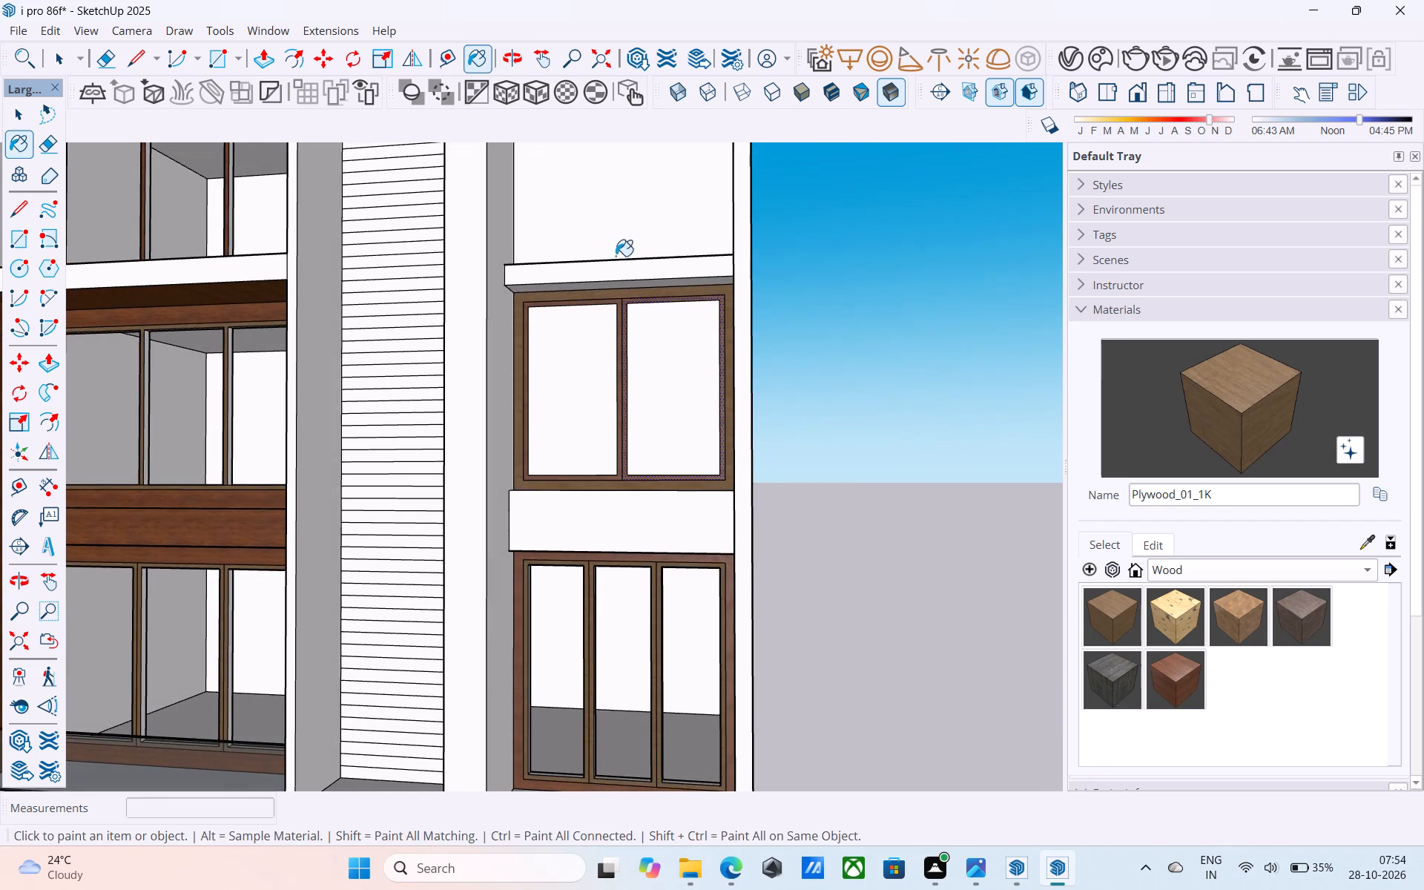
middle_click_drag(618, 259, 614, 266, "shift")
middle_click_drag(666, 352, 676, 385)
Push the pane farthest from the central fin 6" inward to open it through the wall.
scroll(672, 416, "up", 5)
key("space")
left_click(670, 412)
scroll(670, 412, "up", 2)
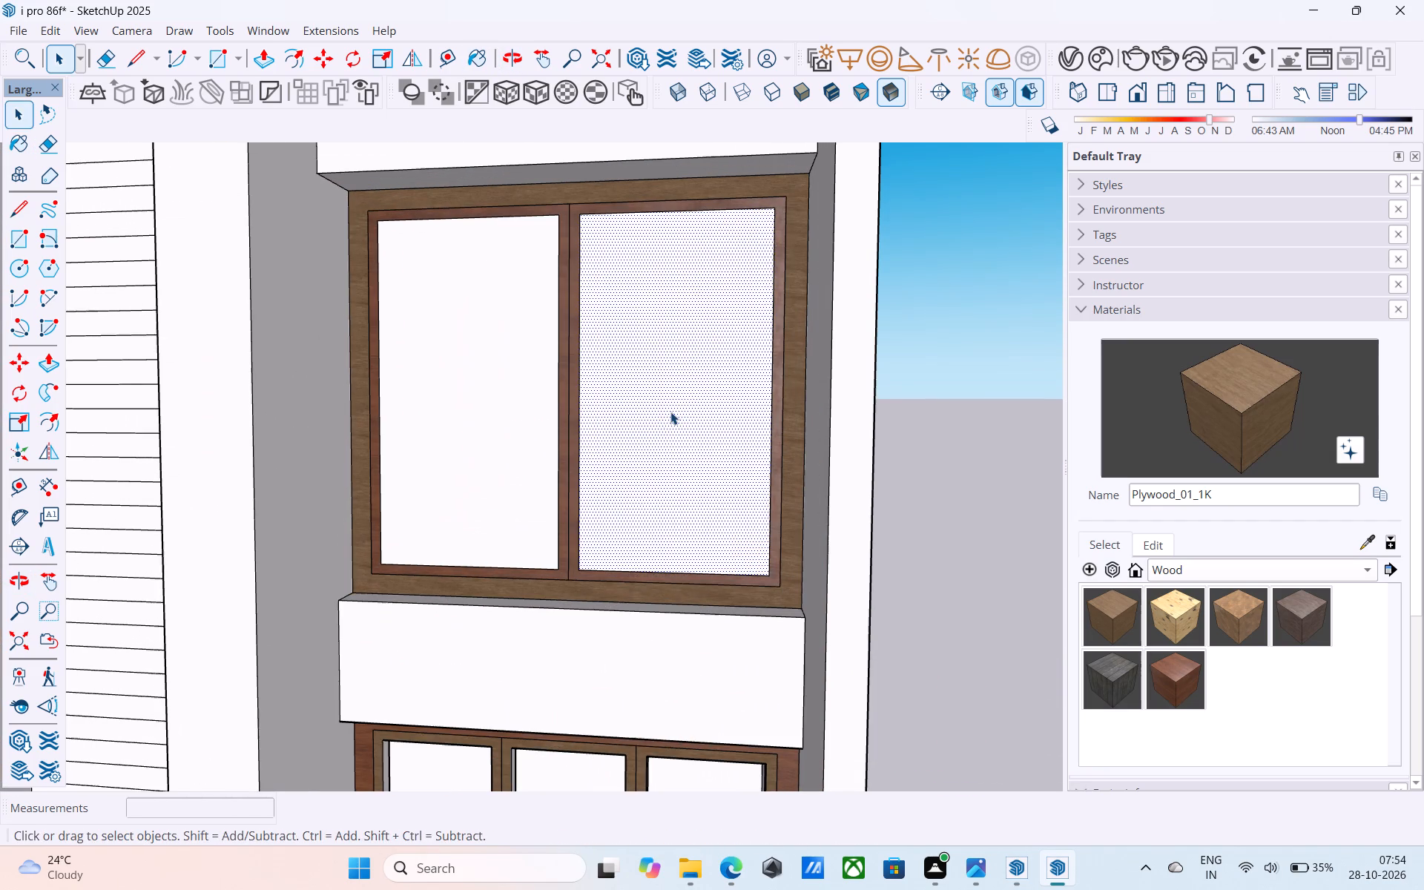
key("p")
left_click(670, 412)
scroll(670, 391, "up", 2)
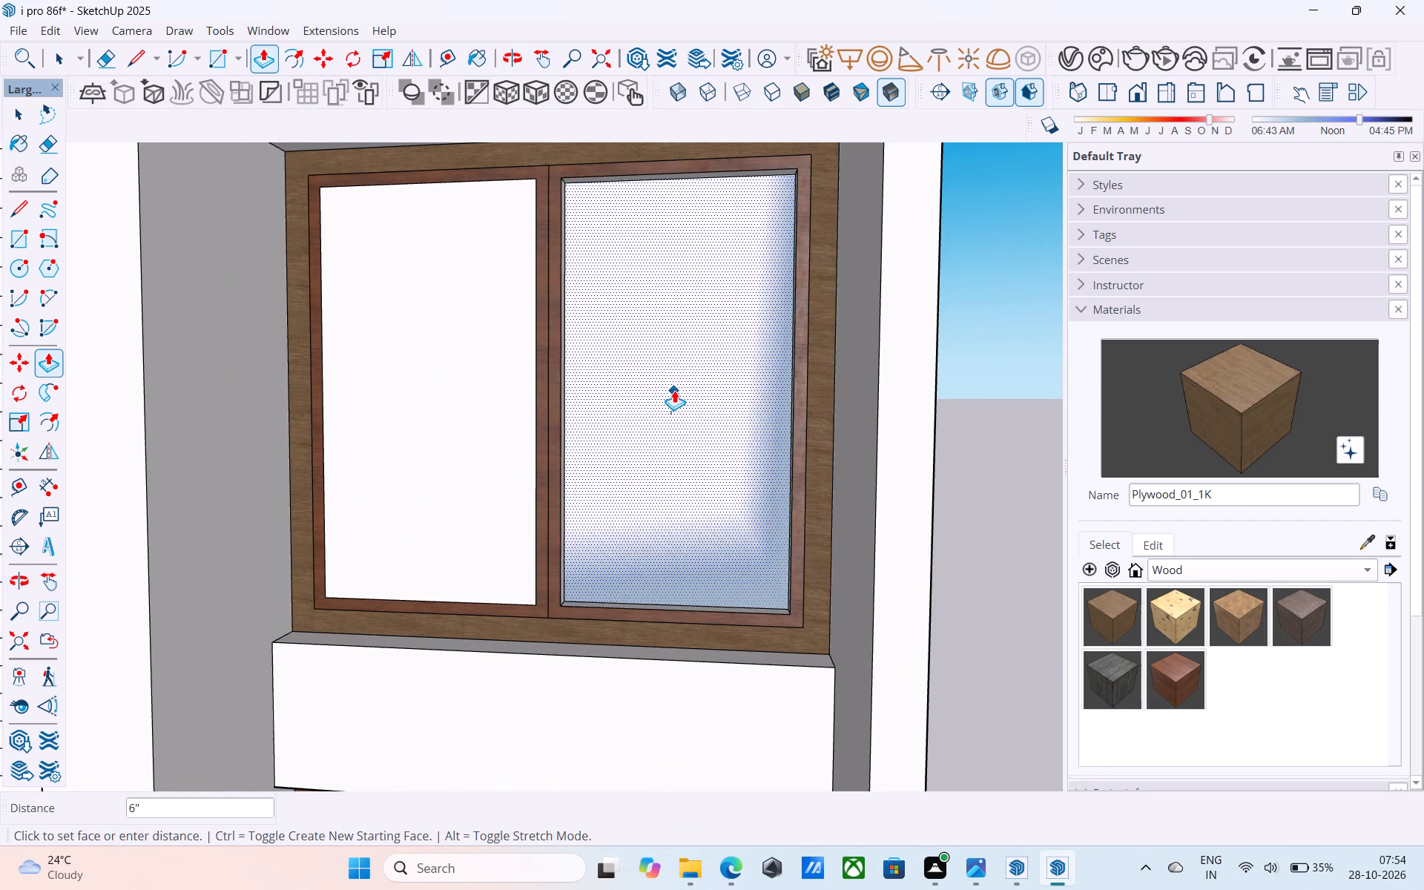
left_click(674, 390)
Push the pane nearest the central fin inward to the same depth as the other pane's opening.
double_click(521, 395)
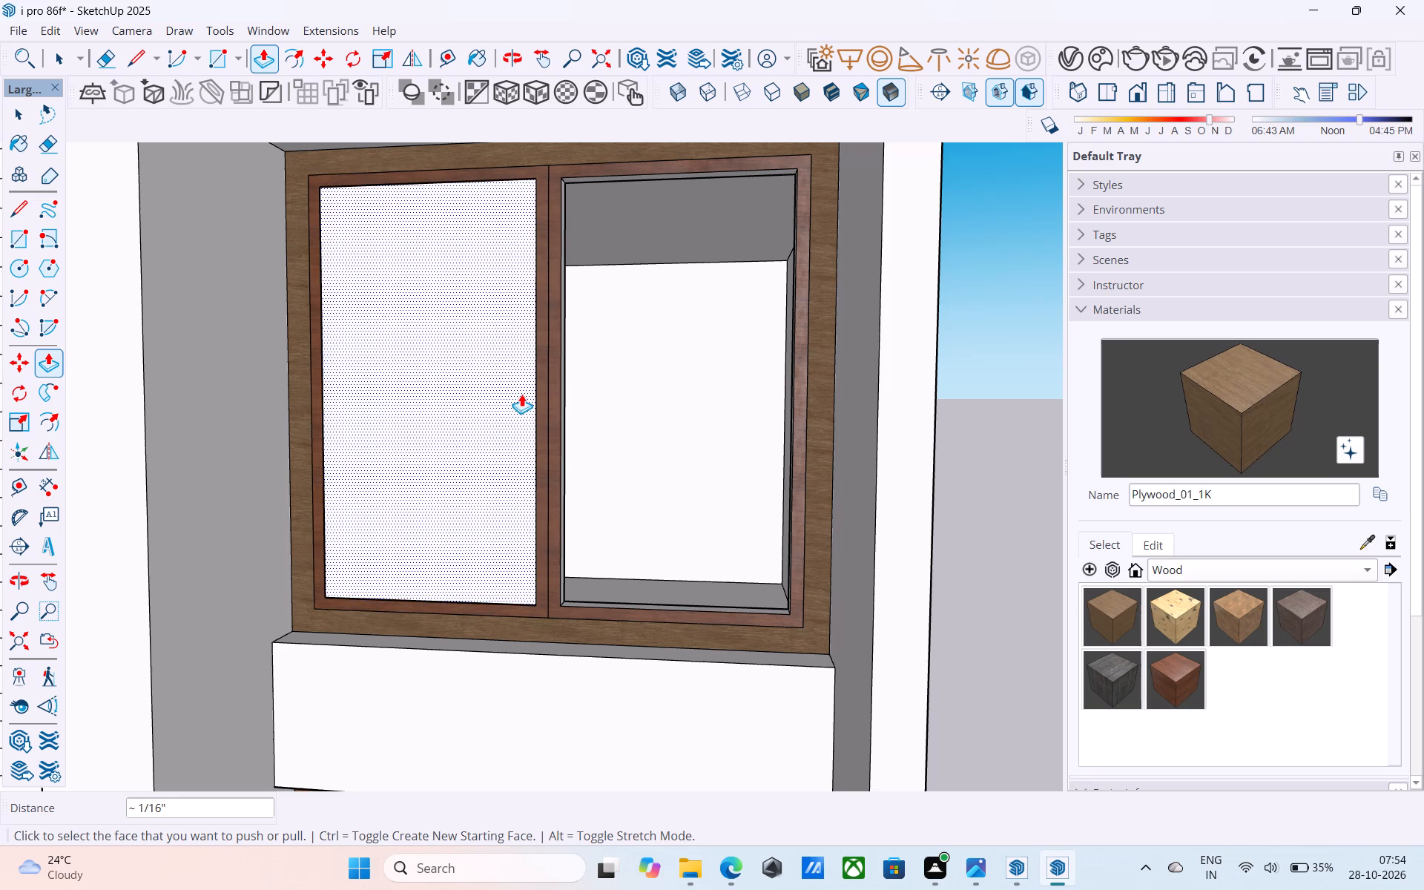
double_click(521, 394)
left_click(521, 395)
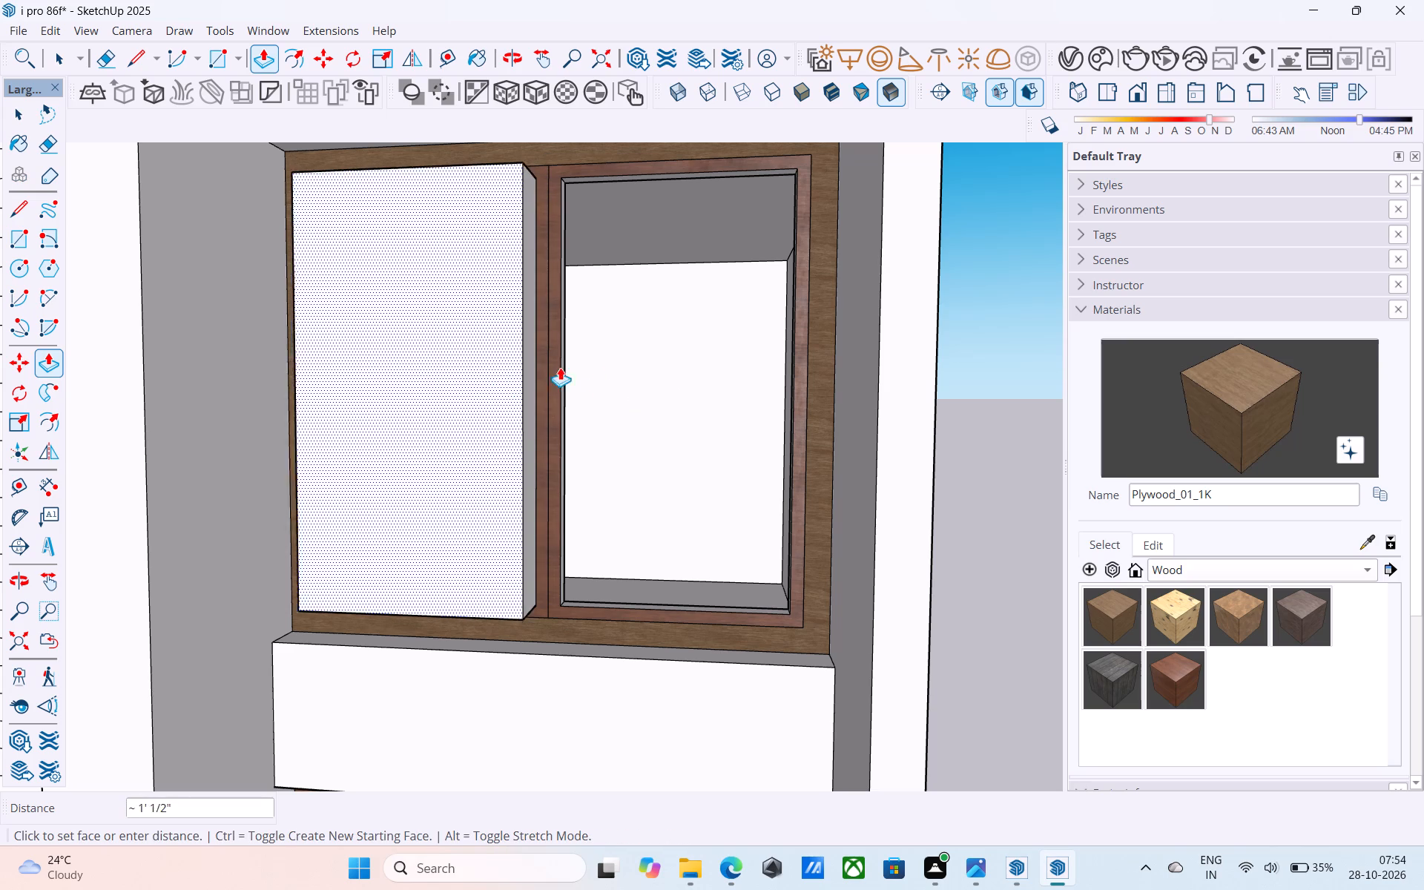
middle_click_drag(581, 389, 503, 433)
scroll(533, 416, "up", 1)
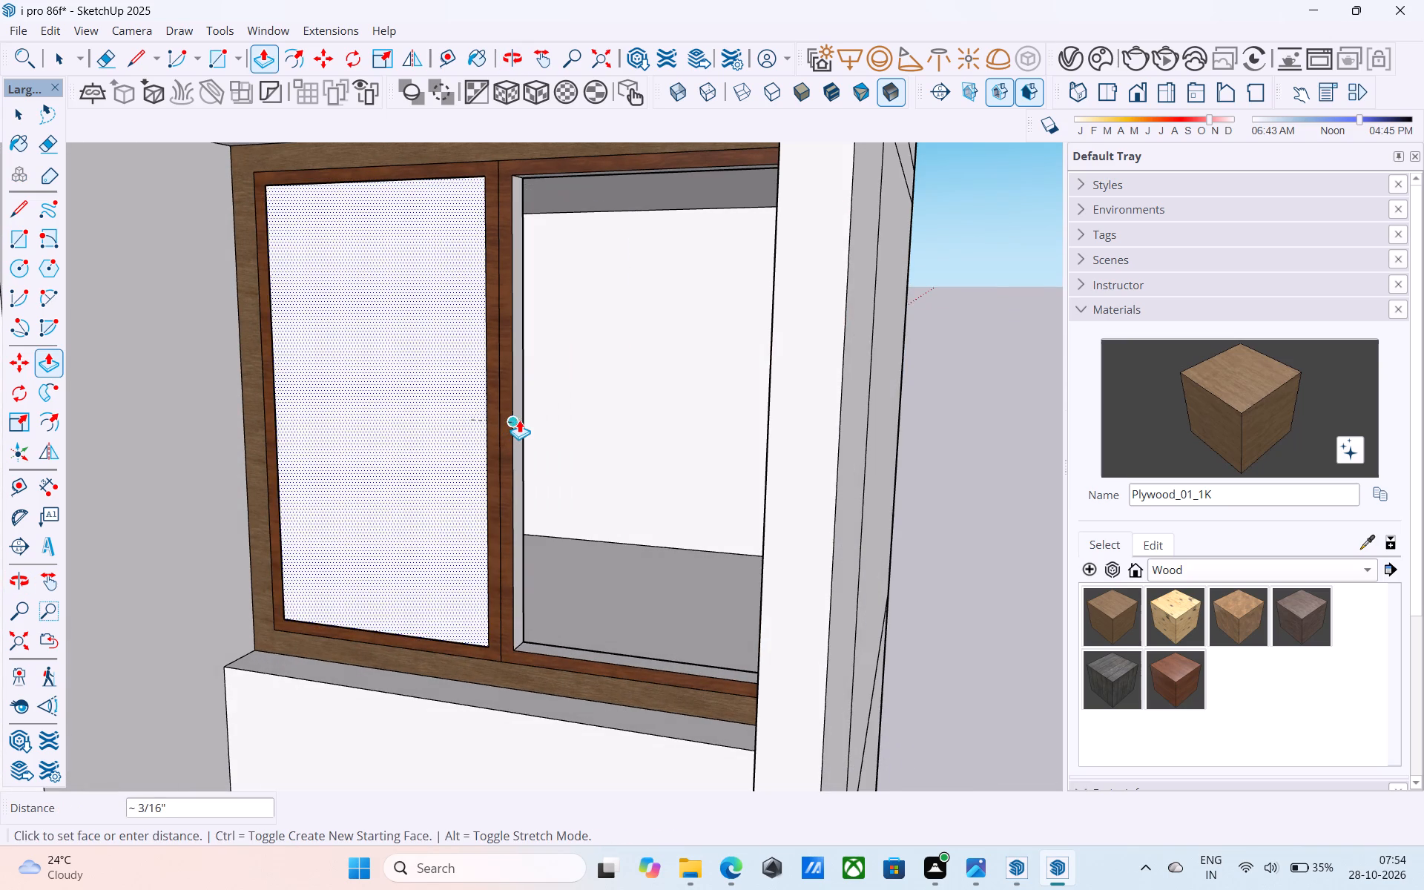
left_click(521, 420)
scroll(521, 420, "down", 6)
key("space")
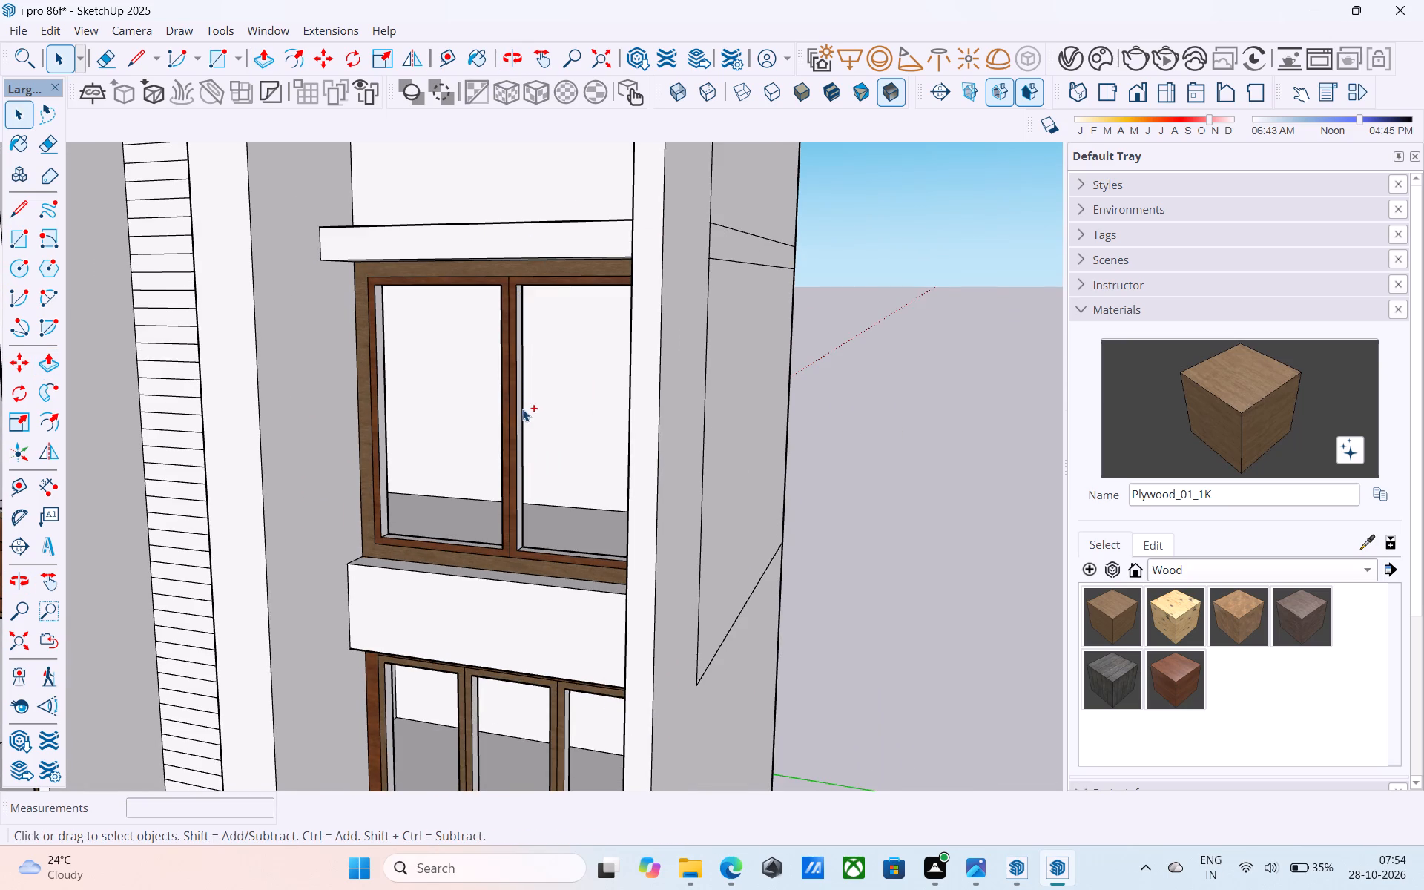
Save the model.
key("ctrl+s")
Examine the whole facade from the front and side, checking the finished two-pane window and the remaining blank top-floor panel.
scroll(522, 409, "down", 2)
key("space")
scroll(522, 409, "up", 1)
scroll(522, 409, "down", 3)
middle_click_drag(522, 409, 685, 409)
scroll(682, 405, "down", 5)
middle_click_drag(692, 320, 701, 417)
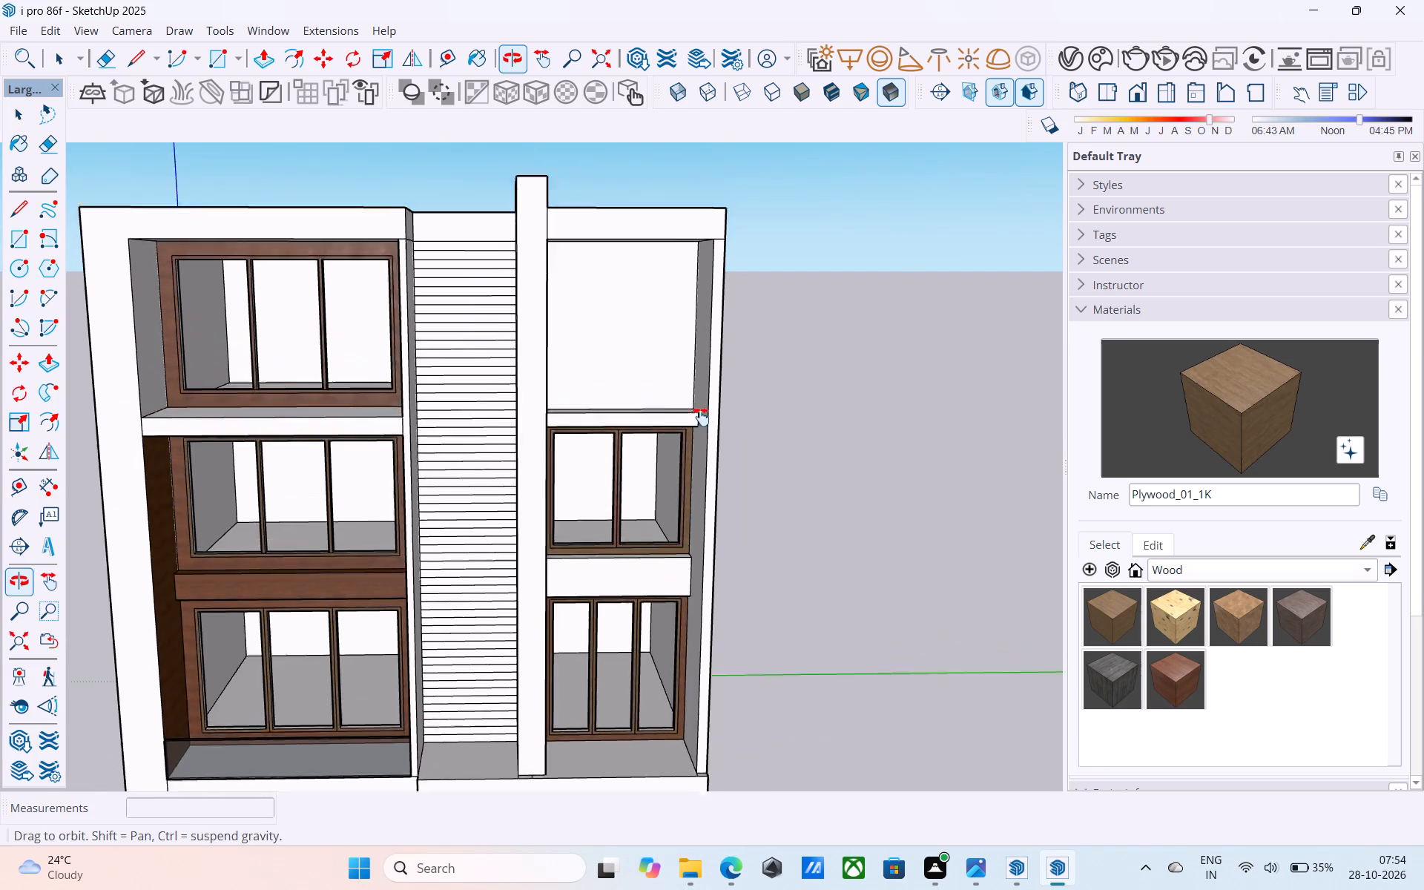
middle_click_drag(701, 417, 716, 479)
middle_click_drag(716, 478, 716, 455)
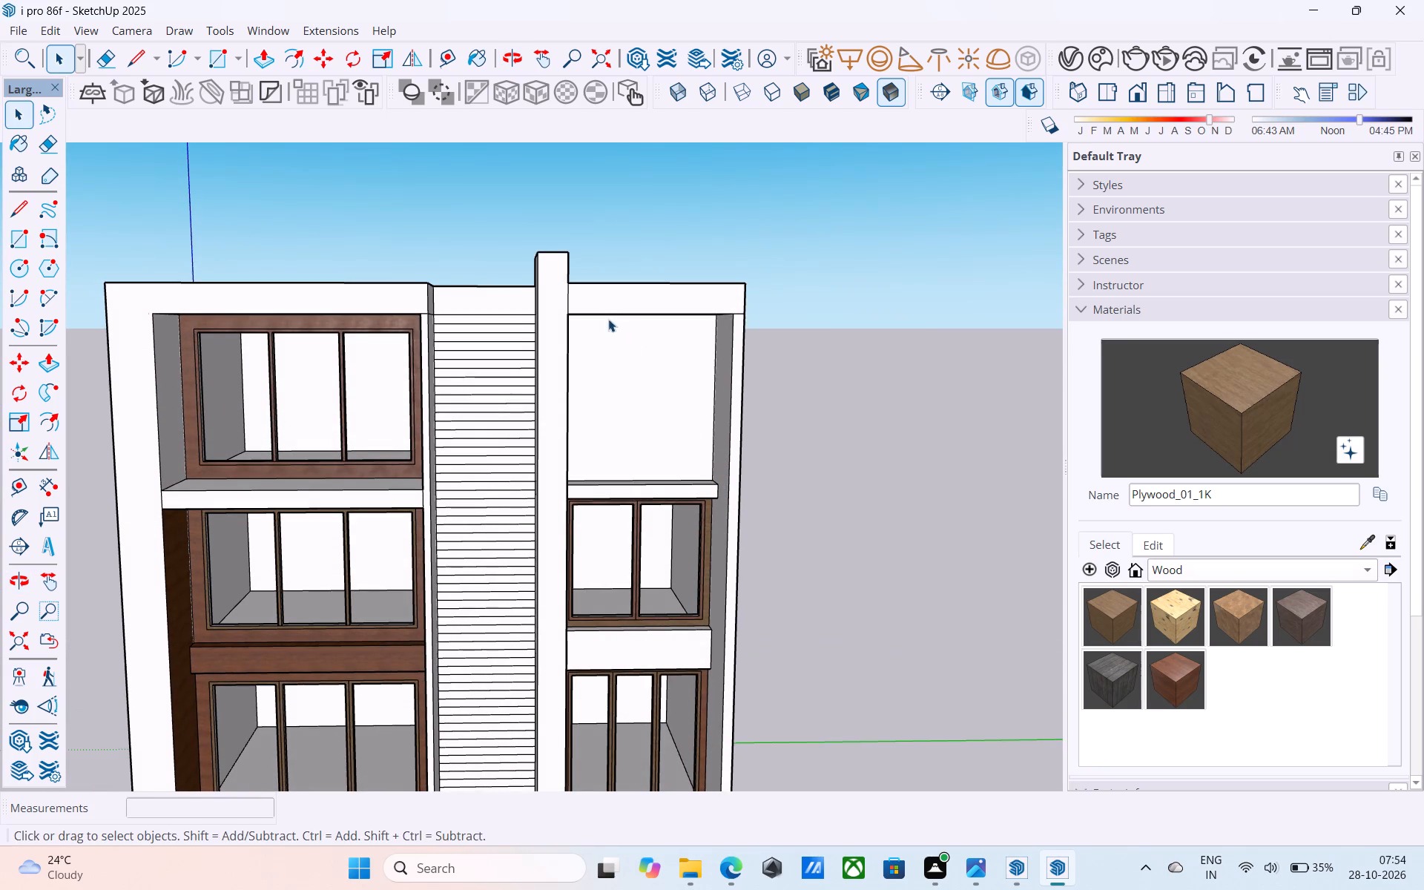
middle_click_drag(587, 290, 570, 294)
middle_click_drag(590, 423, 389, 415)
middle_click_drag(564, 408, 549, 402, "shift")
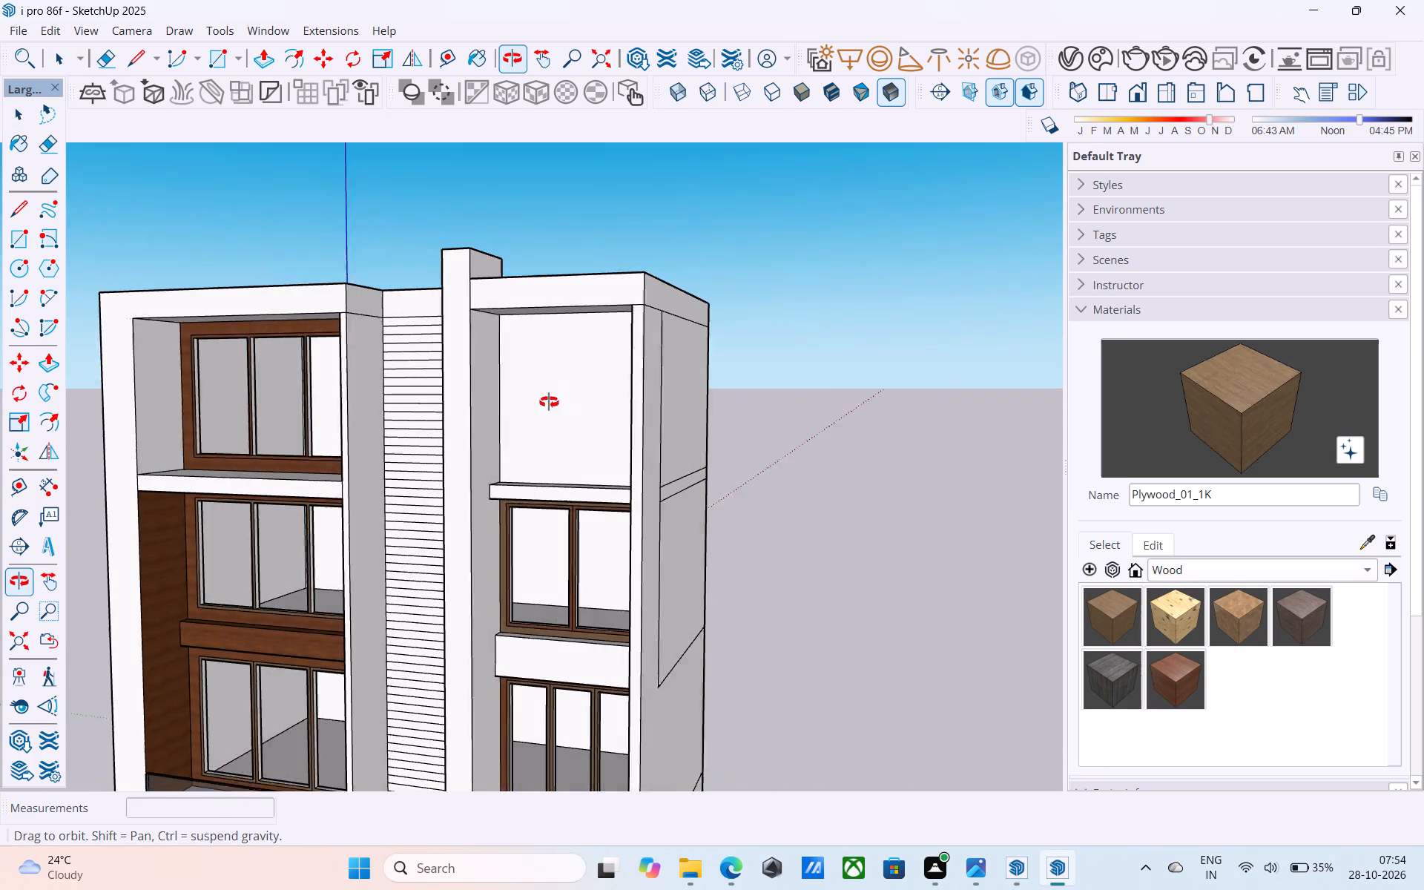
middle_click_drag(549, 402, 547, 403, "shift")
middle_click_drag(596, 377, 633, 336)
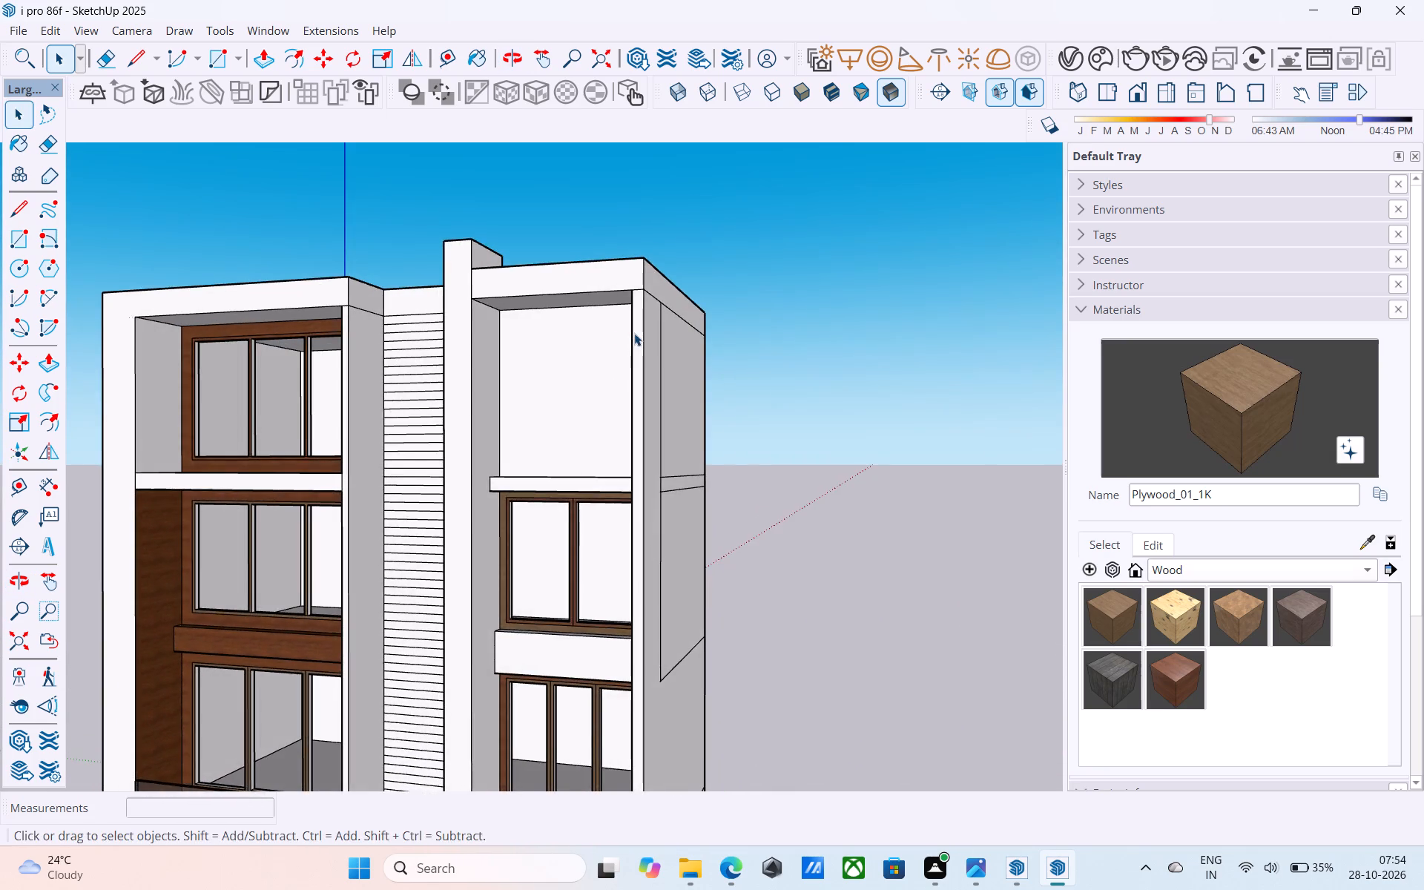
scroll(634, 333, "down", 2)
middle_click_drag(633, 336, 859, 217)
middle_click_drag(676, 362, 578, 456)
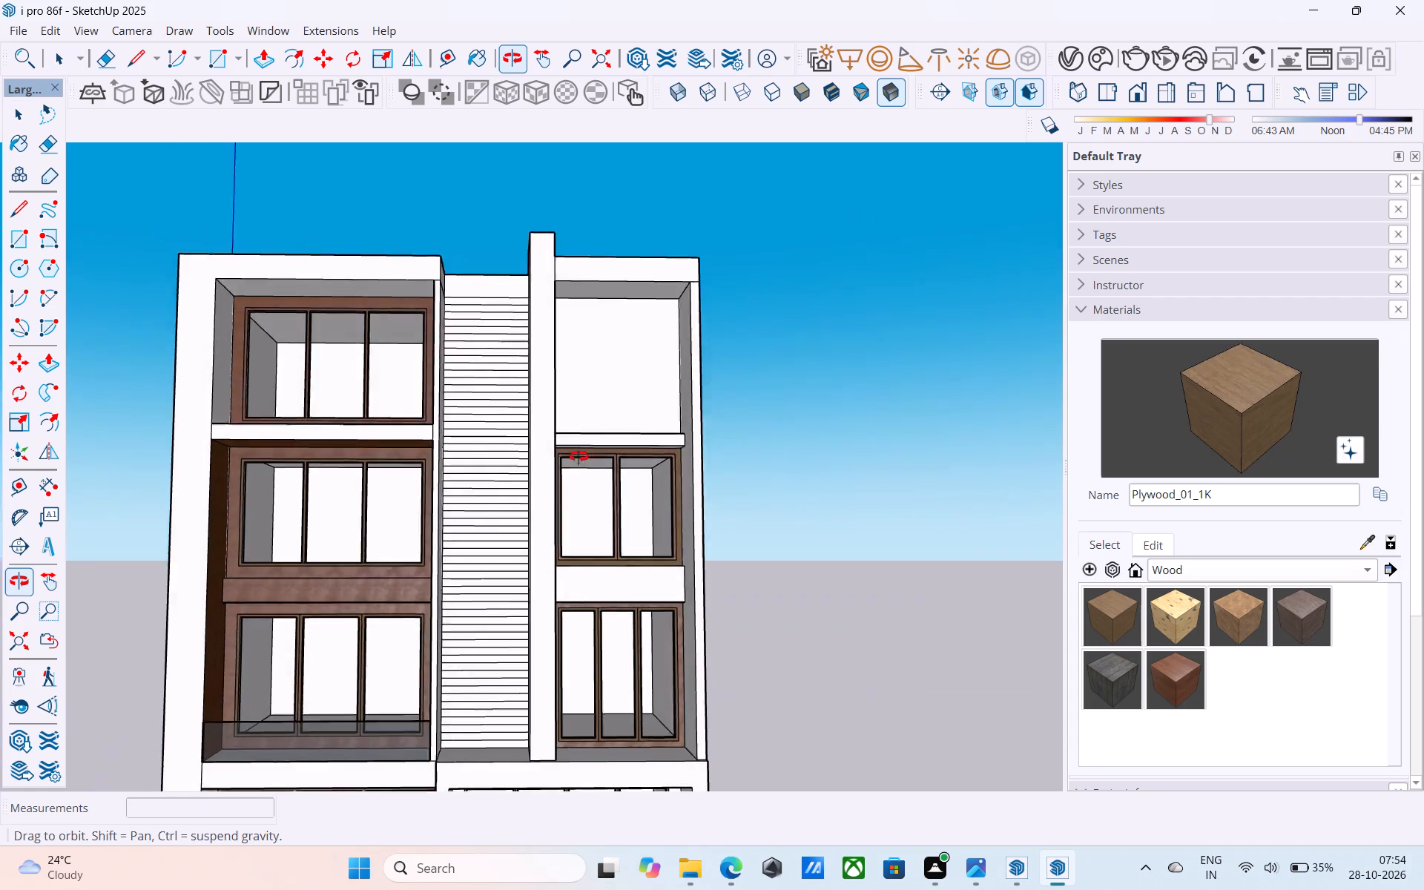
middle_click_drag(578, 456, 518, 553)
Copy the top edge of the blank top-floor panel beside the central fin 2' downward.
scroll(630, 357, "up", 6)
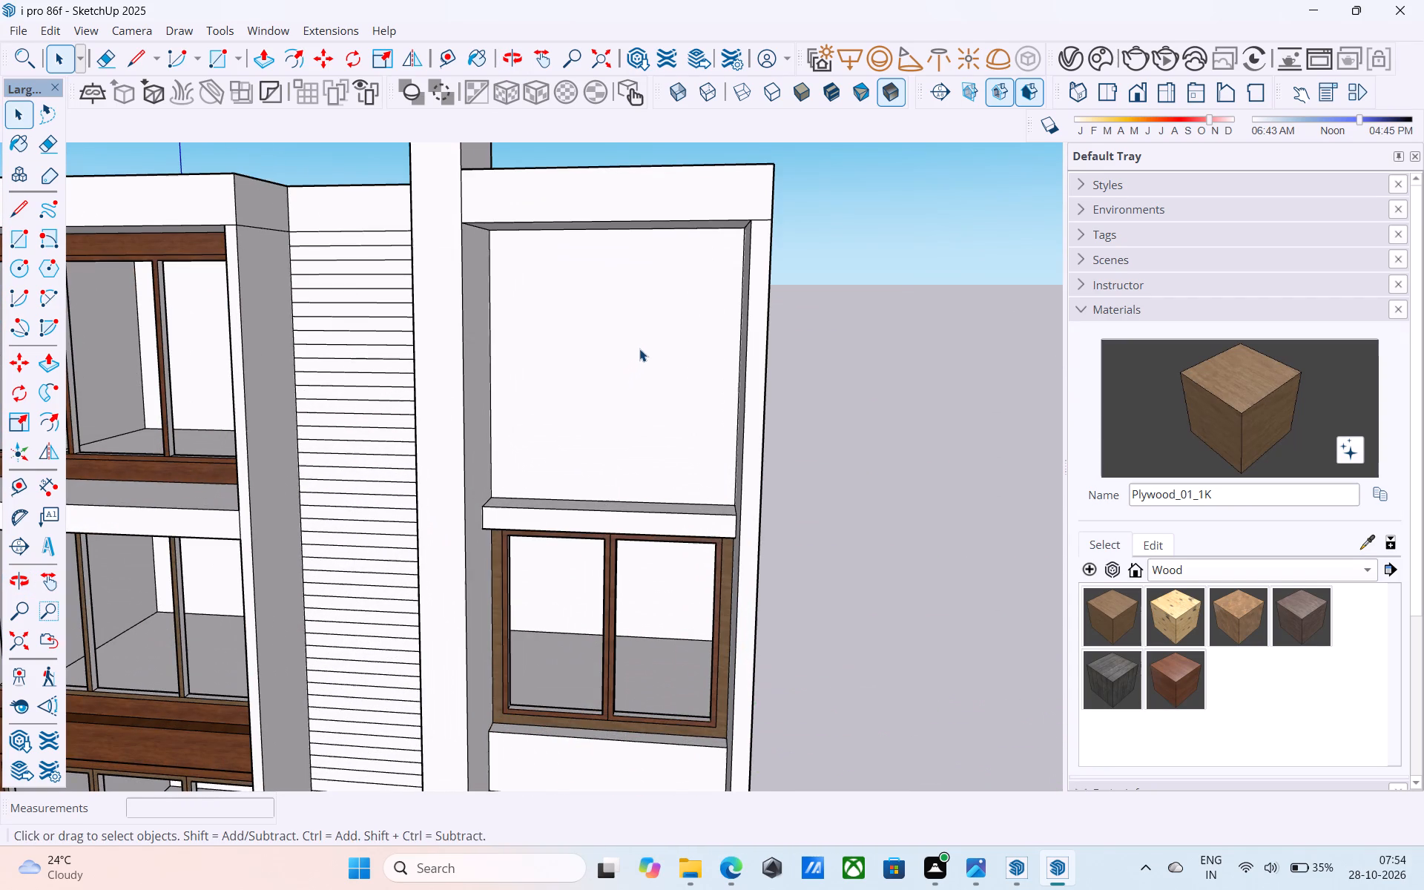
scroll(658, 320, "down", 4)
middle_click_drag(658, 320, 658, 265, "shift")
scroll(648, 265, "up", 5)
left_click(647, 271)
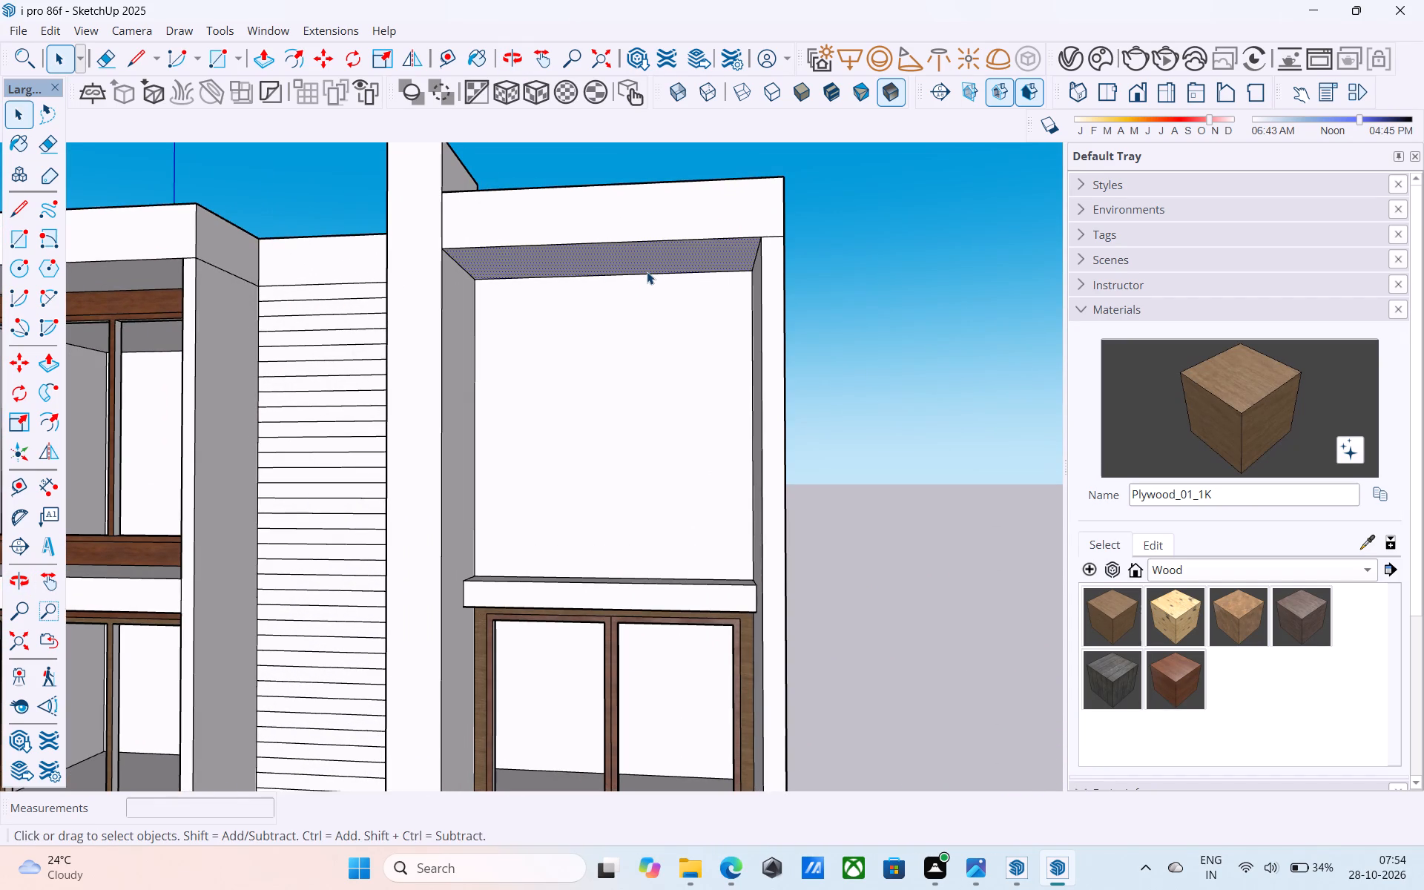
left_click(645, 276)
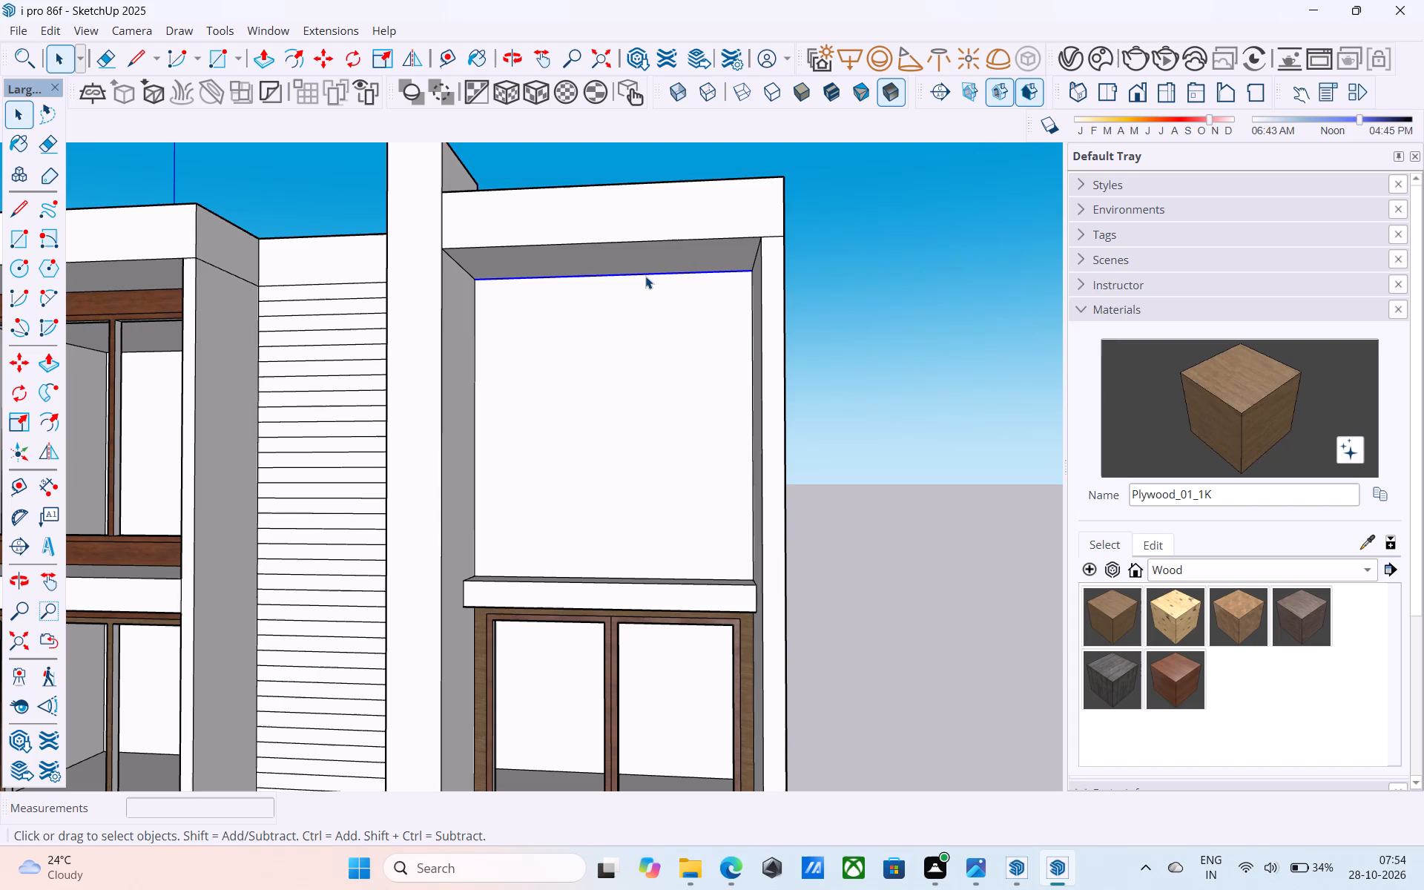
key("m")
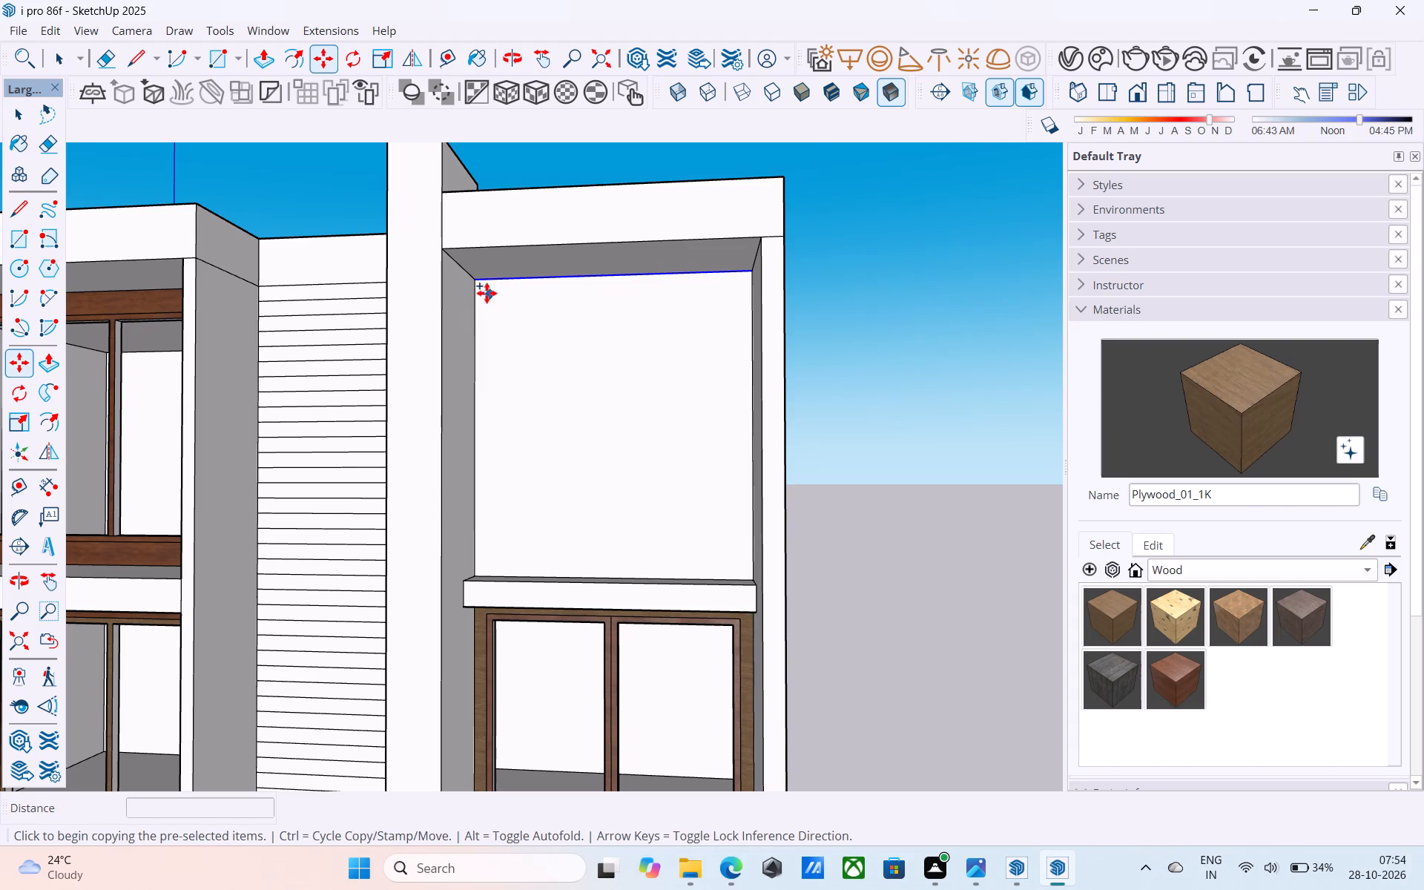
left_click(480, 285)
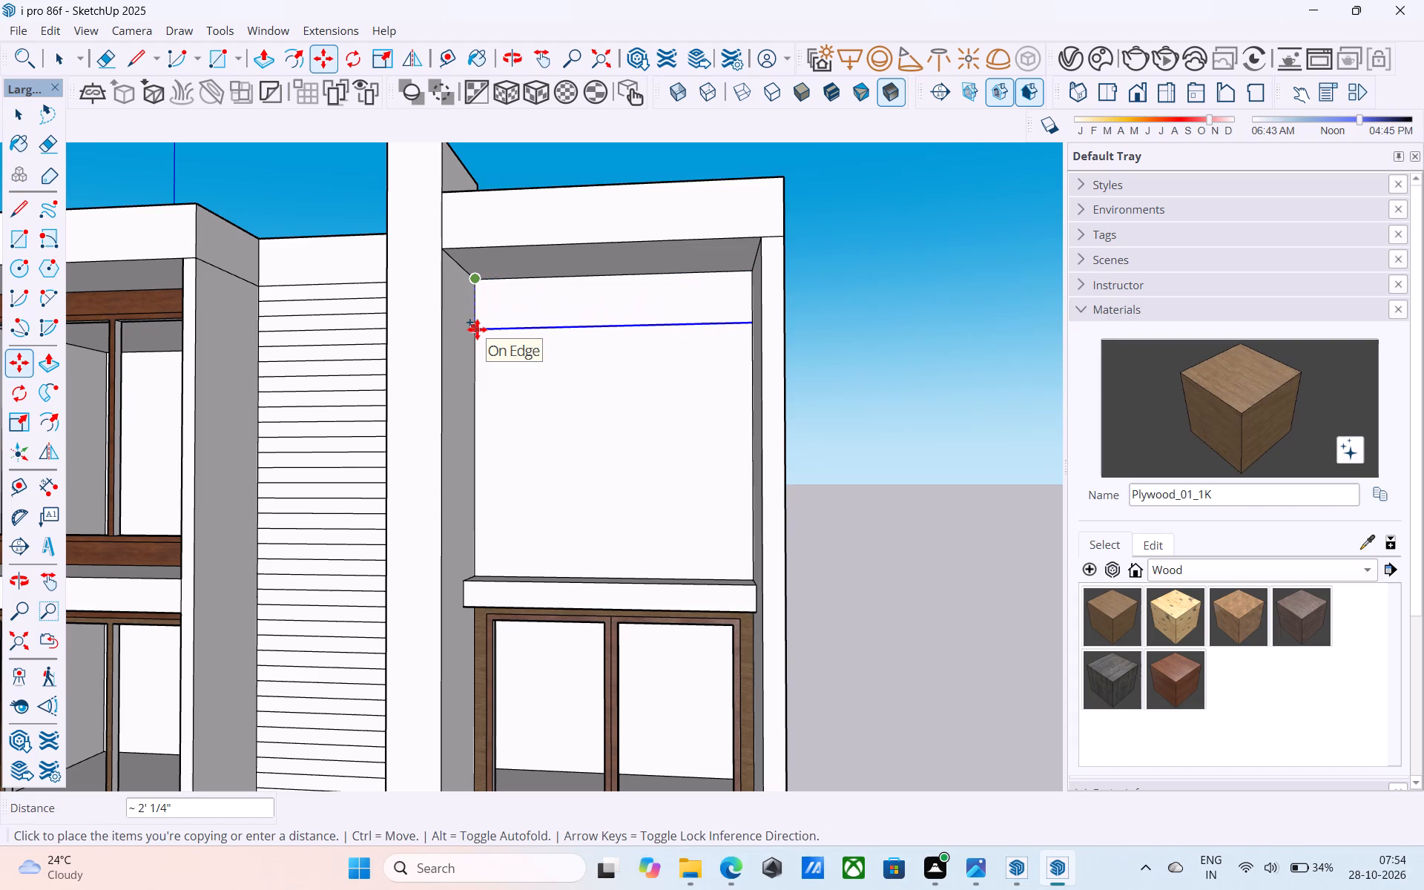
key("2")
key("apostrophe")
key("Return")
key("space")
Offset the outline of the panel area below the copied line 6" inward to form the window's outer frame.
left_click(567, 370)
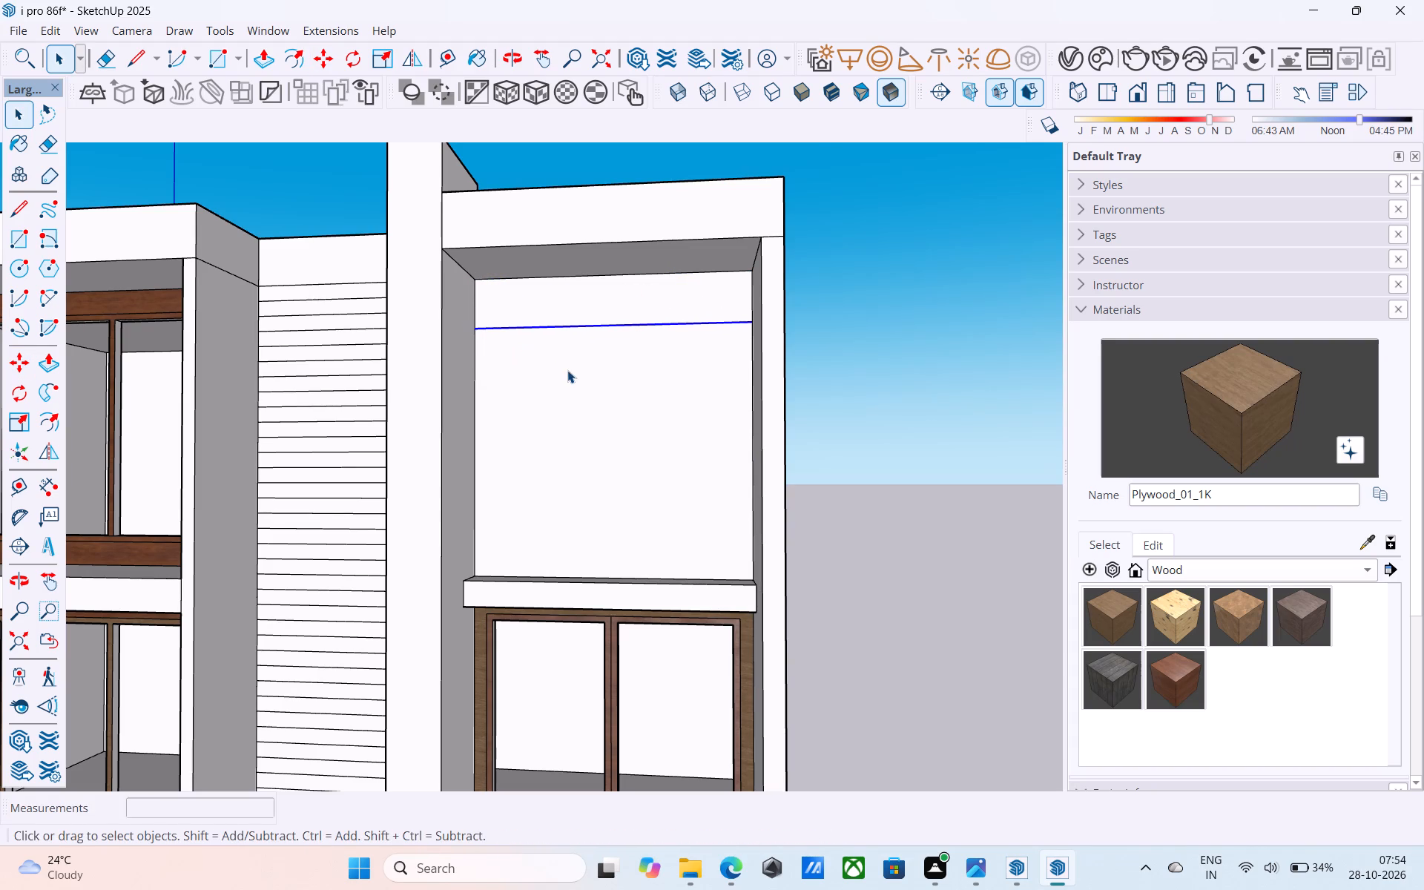
key("f")
left_click(567, 370)
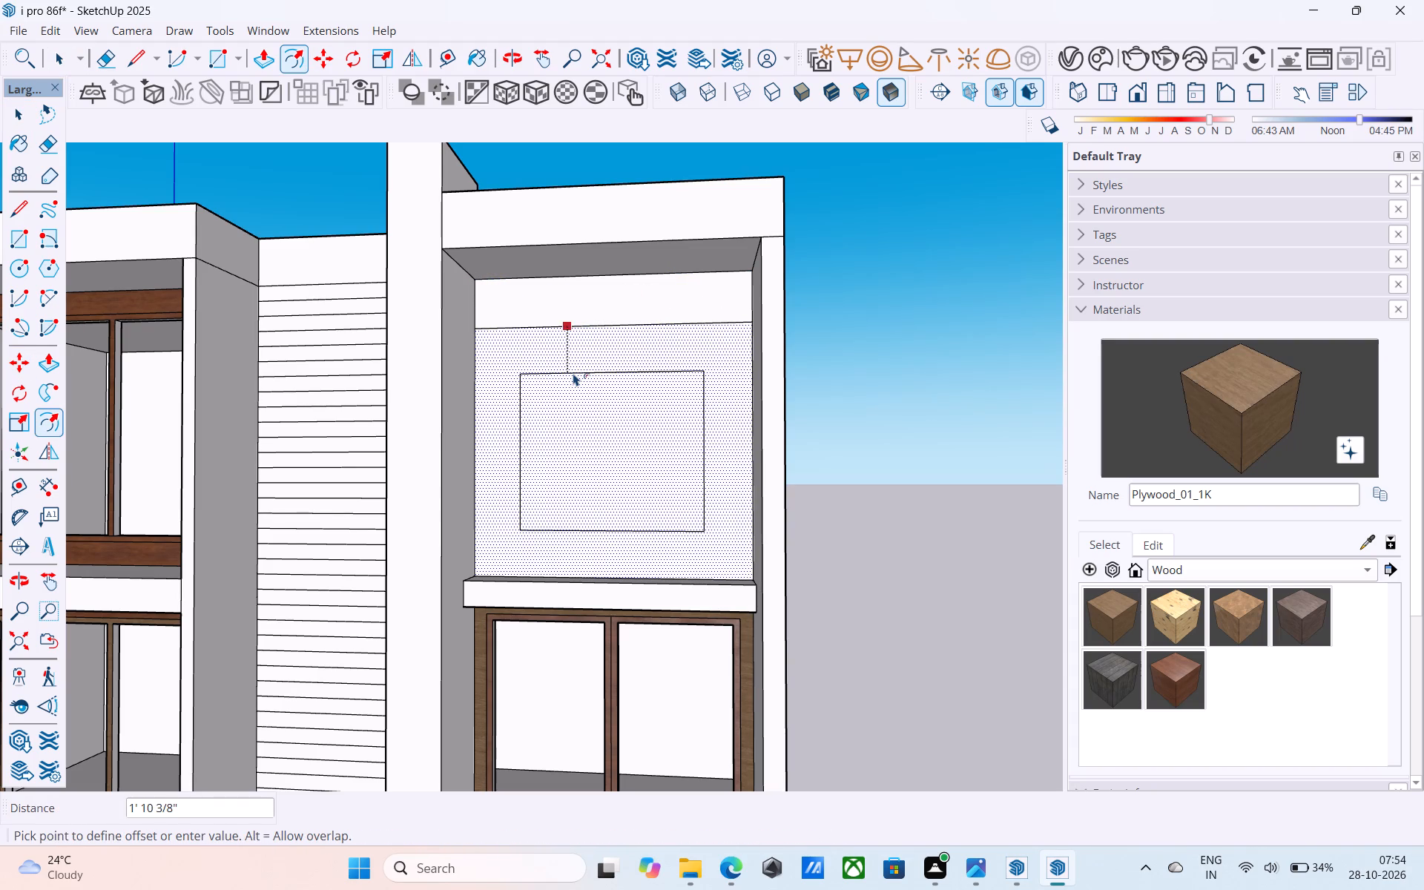
key("6")
key("shift+quotedbl")
key("Return")
key("space")
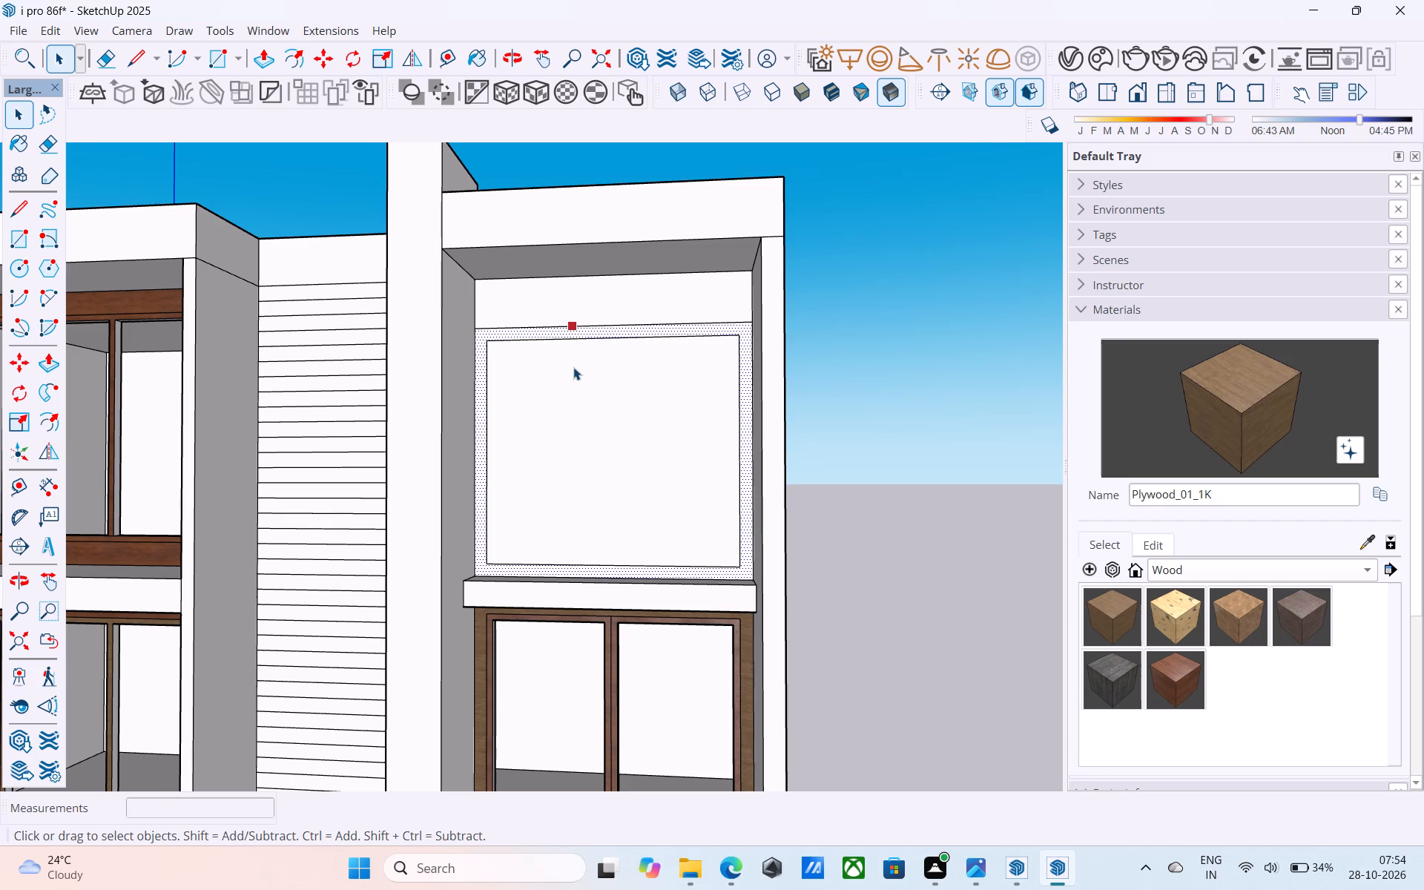
Copy the inner frame's vertical side edge to the opposite side with a /2 division, splitting the top-floor window area into two equal panes.
left_click(487, 362)
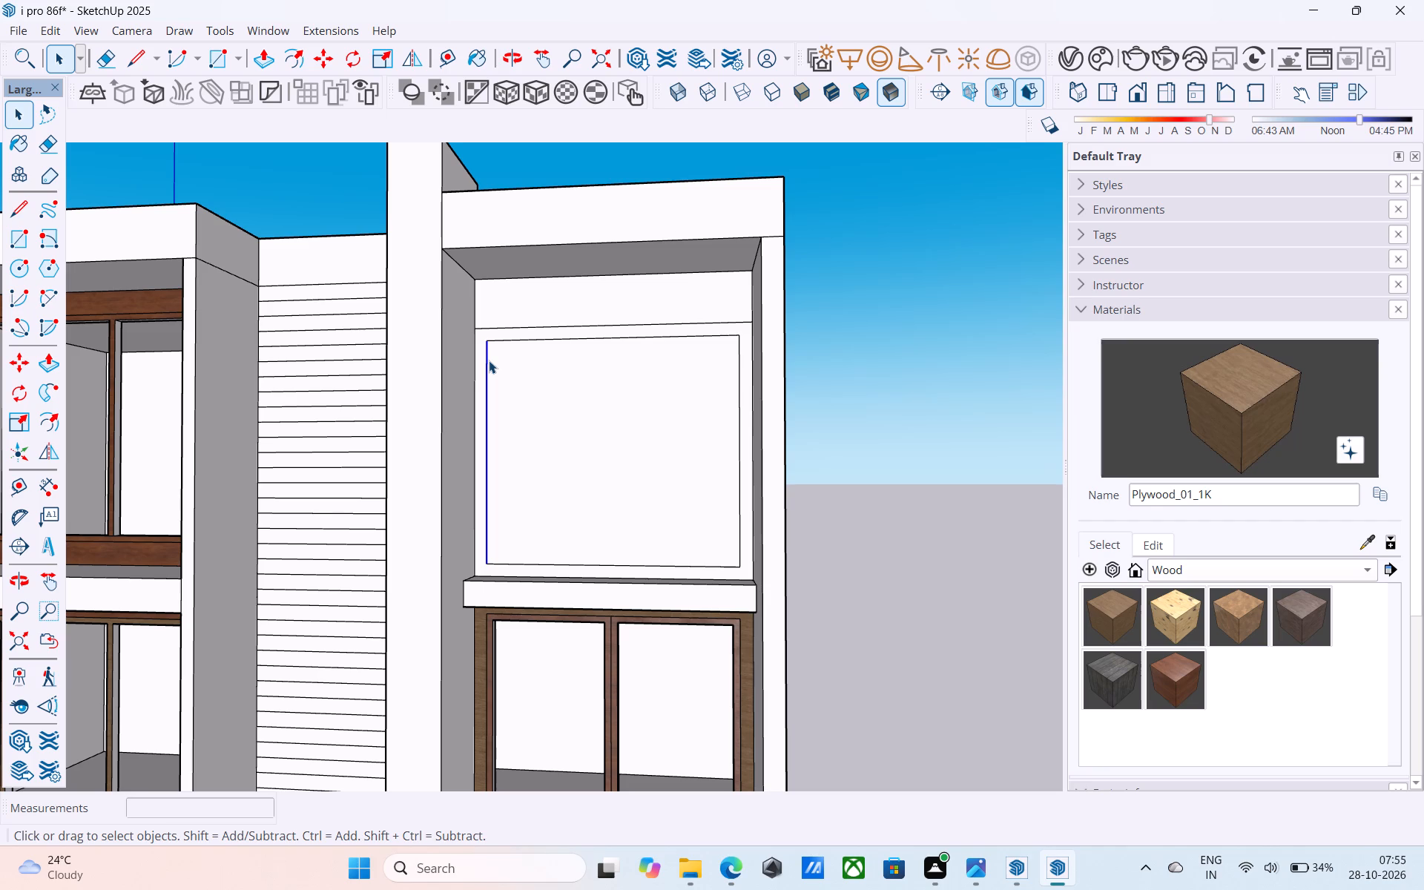
key("m")
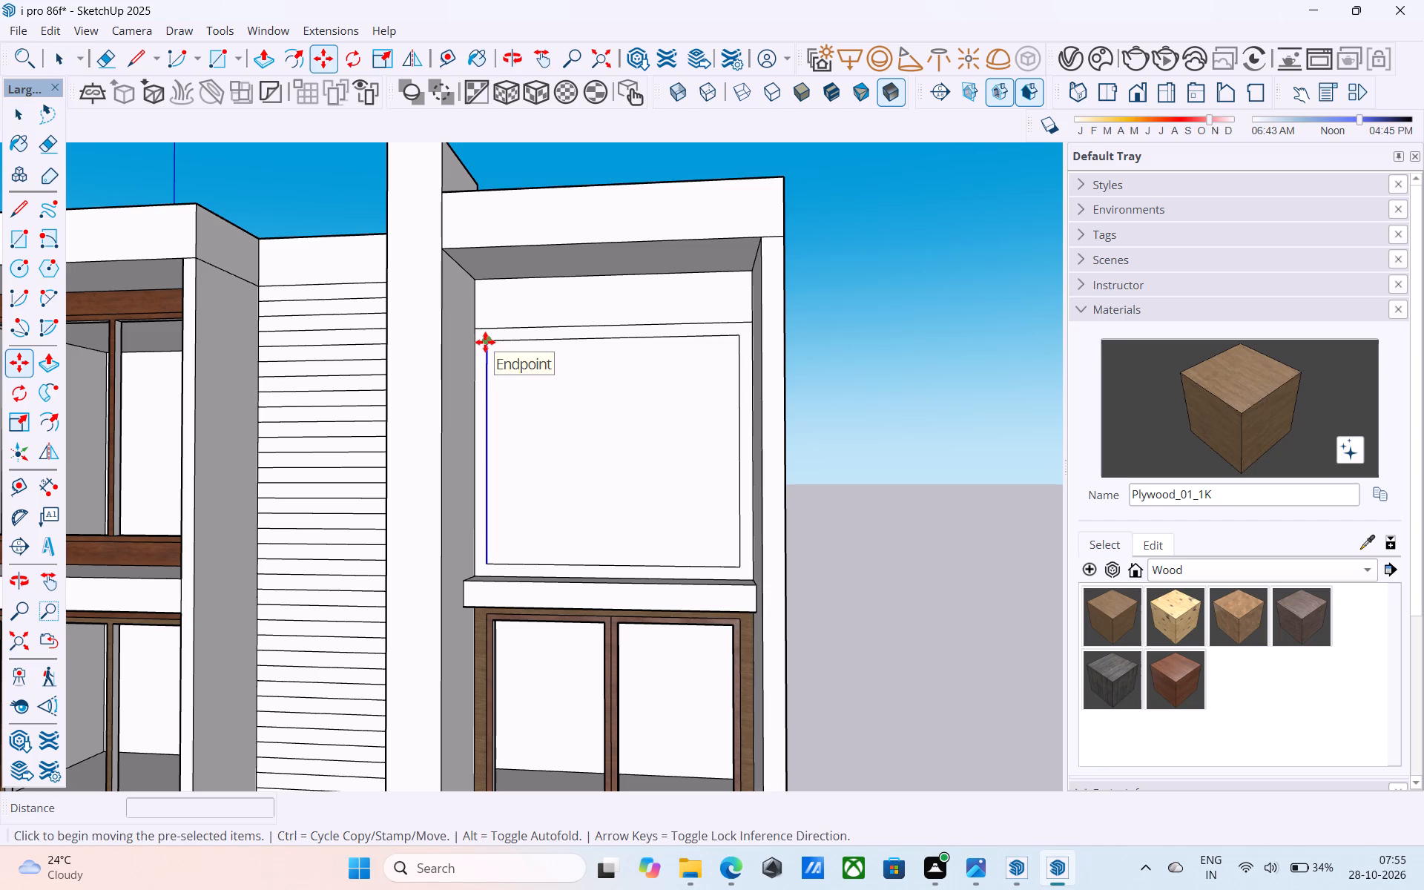
left_click(485, 342)
left_click(731, 337)
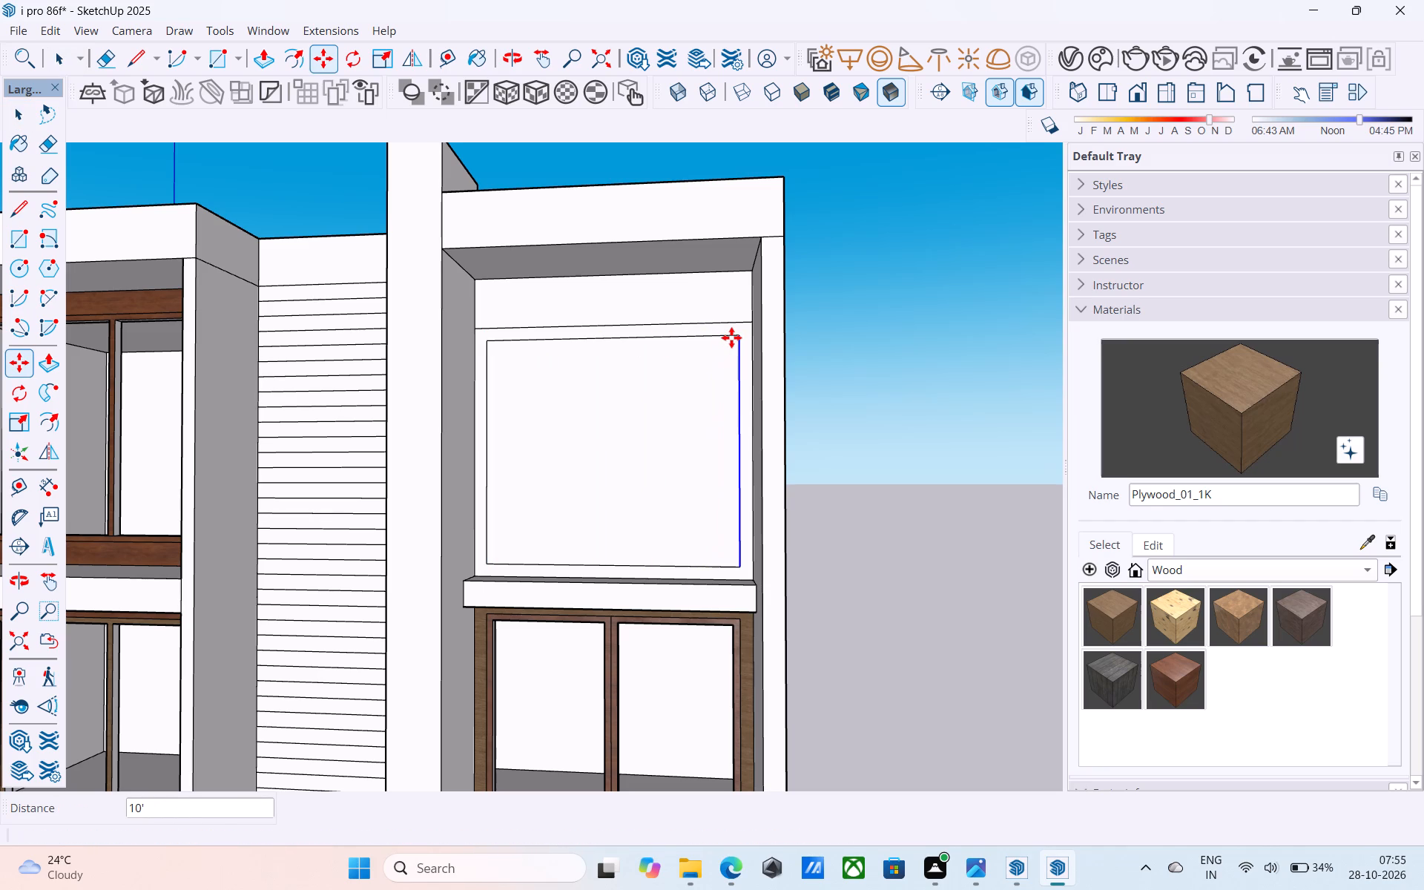
key("slash")
key("2")
key("Return")
key("space")
Offset the outlines of both top-floor window panes 3" inward to form their sash frames.
left_click(654, 392)
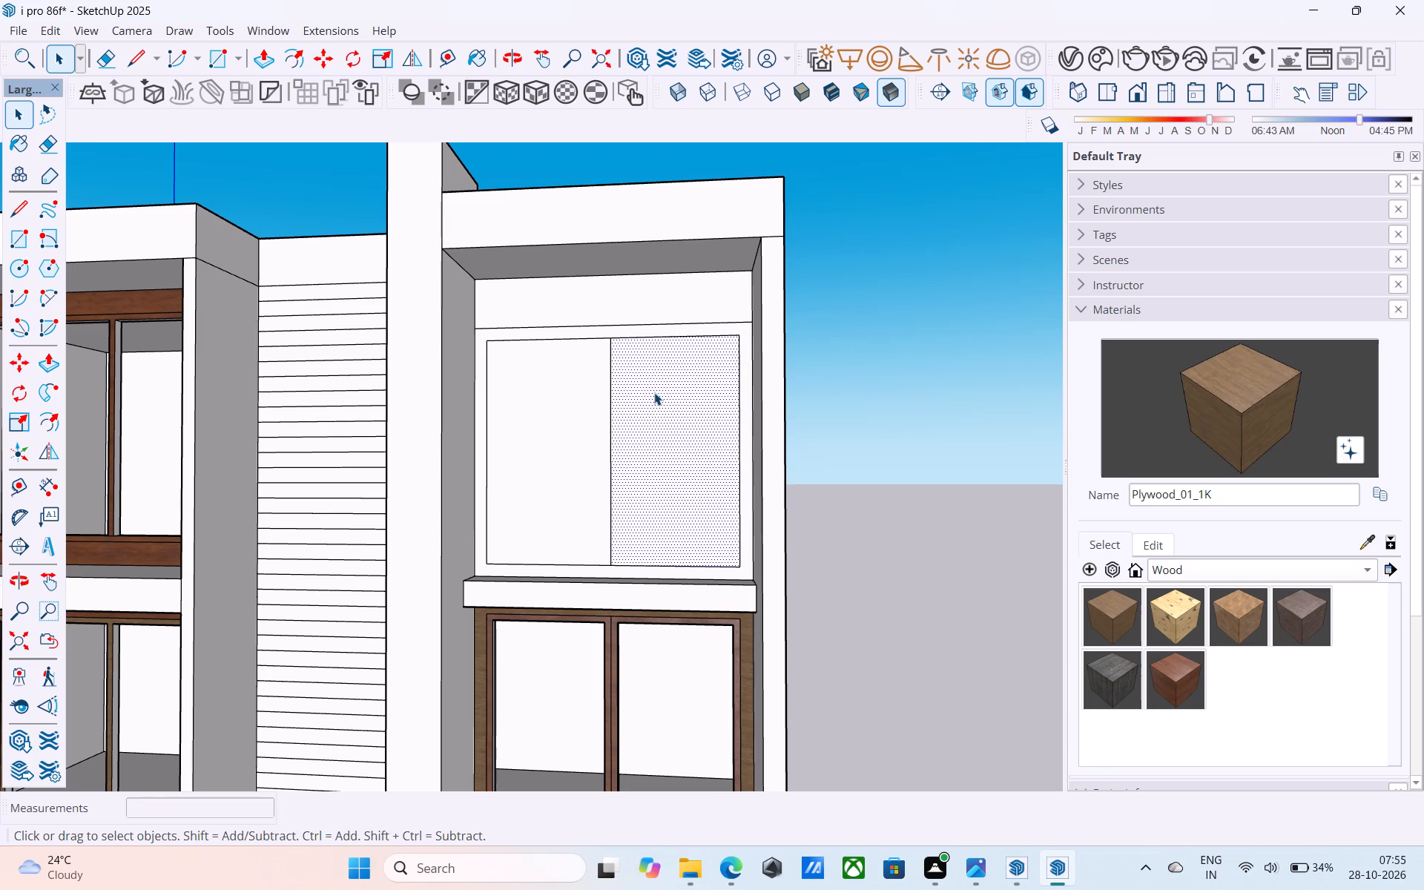
key("f")
left_click(654, 392)
key("3")
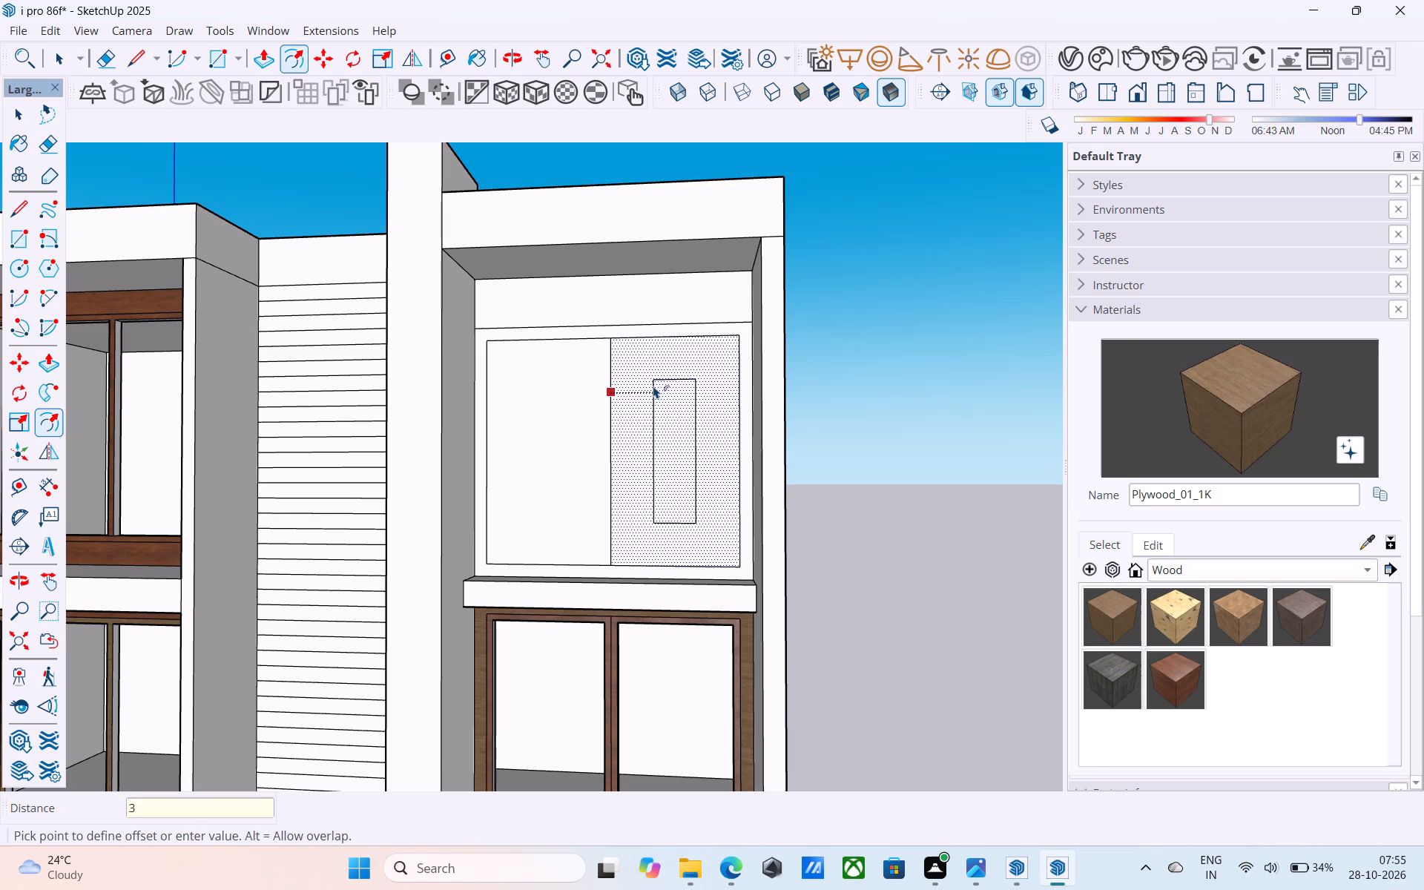
key("shift+quotedbl")
key("Return")
key("space")
left_click(522, 400)
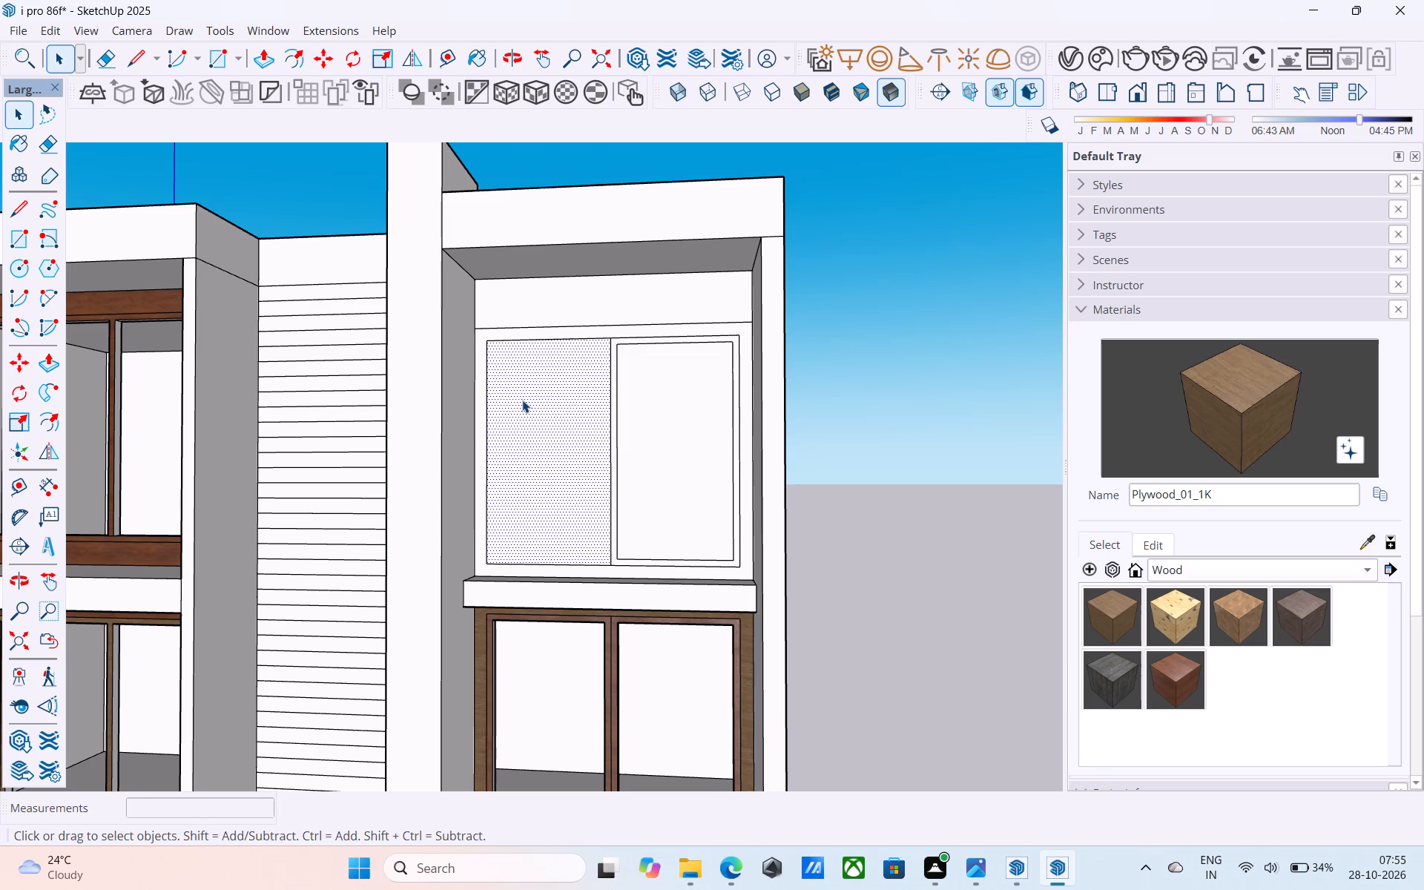
key("f")
left_click(522, 400)
key("3")
key("shift+quotedbl")
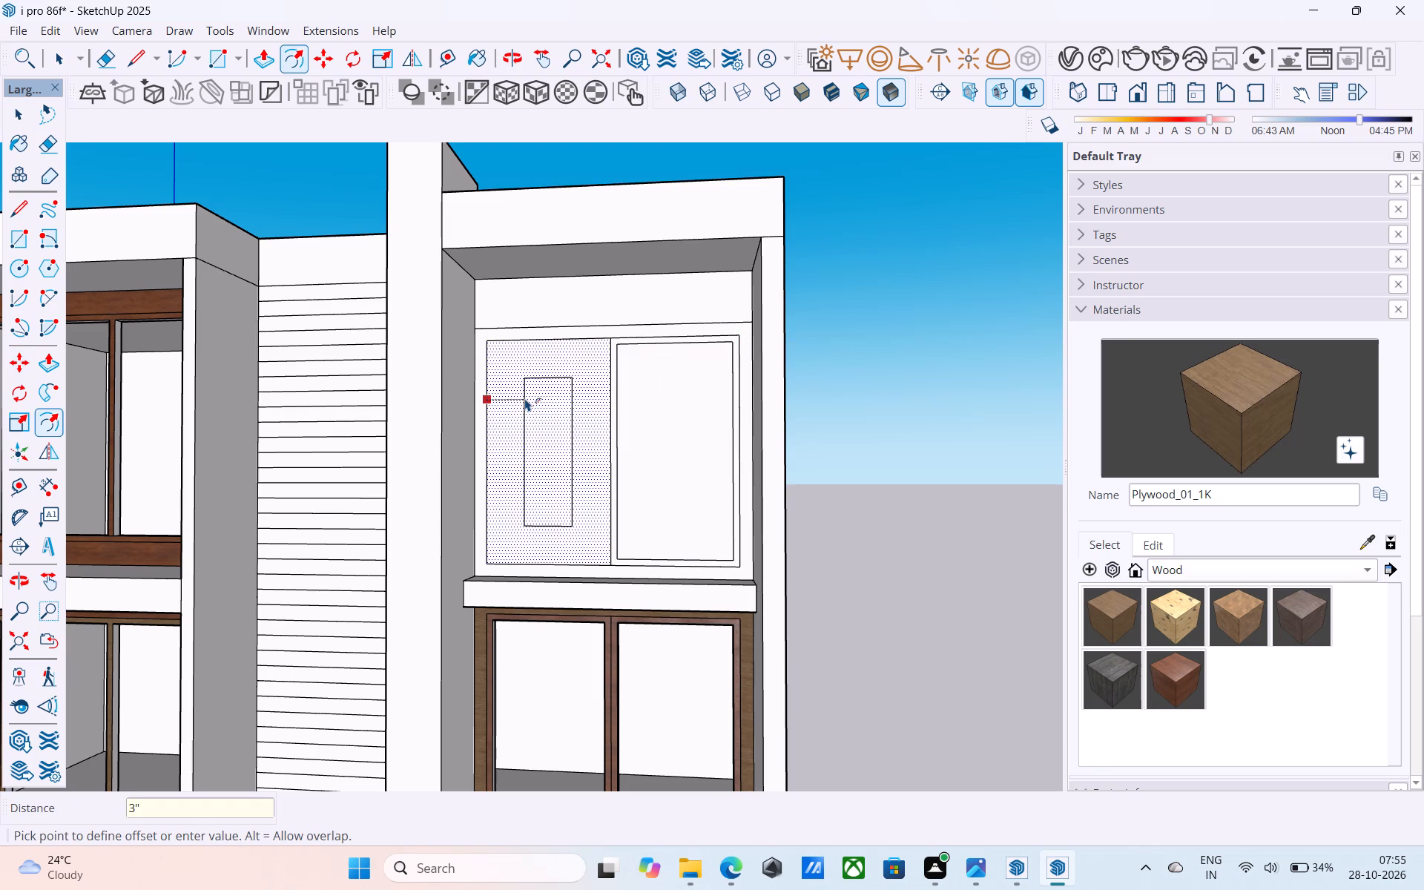
key("Return")
key("space")
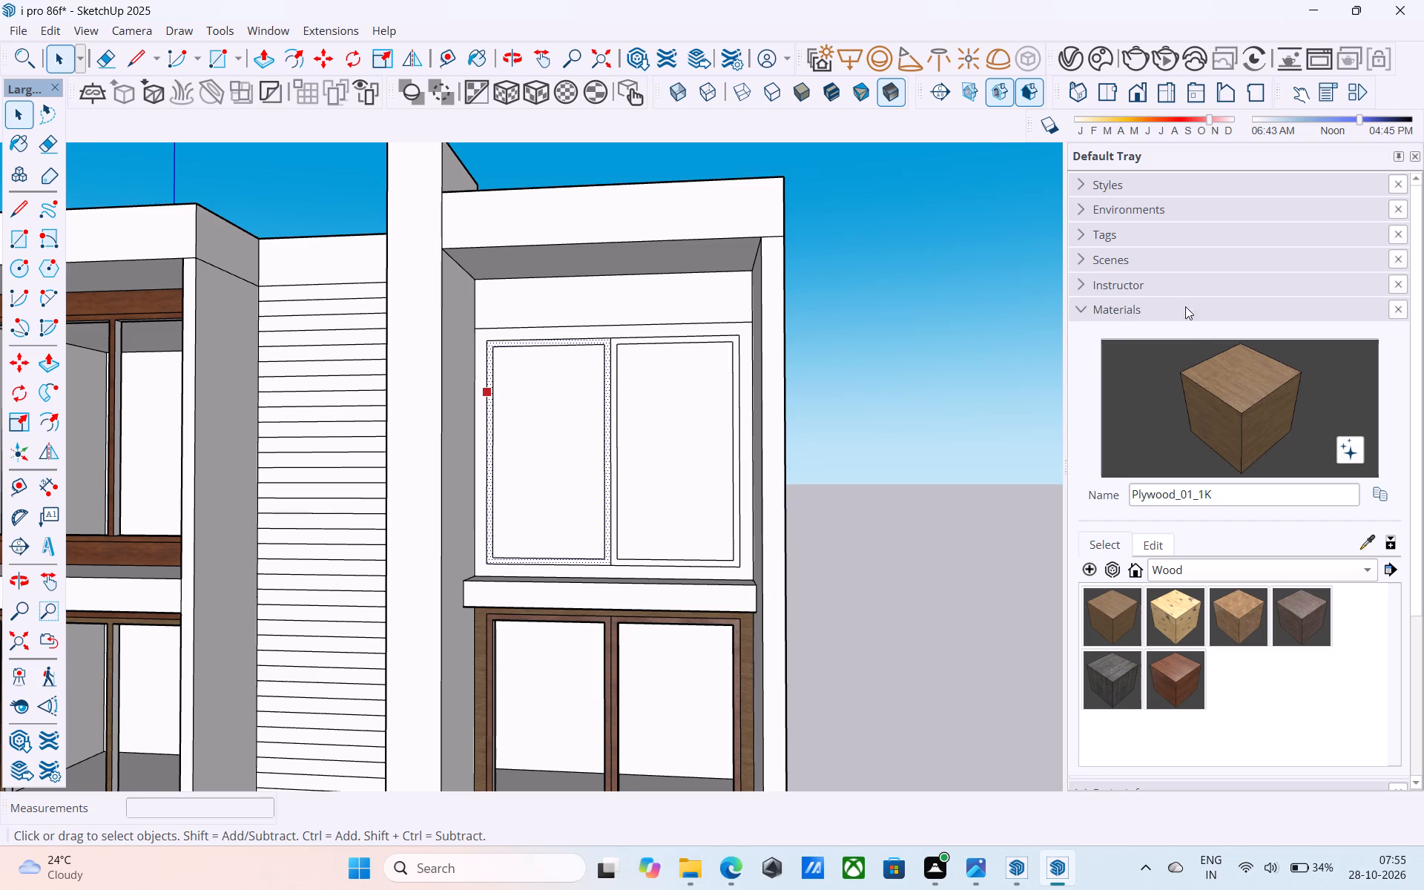
Paint the two sash frames of the top-floor window with Wood_Veneer_15_1K.
left_click(1166, 682)
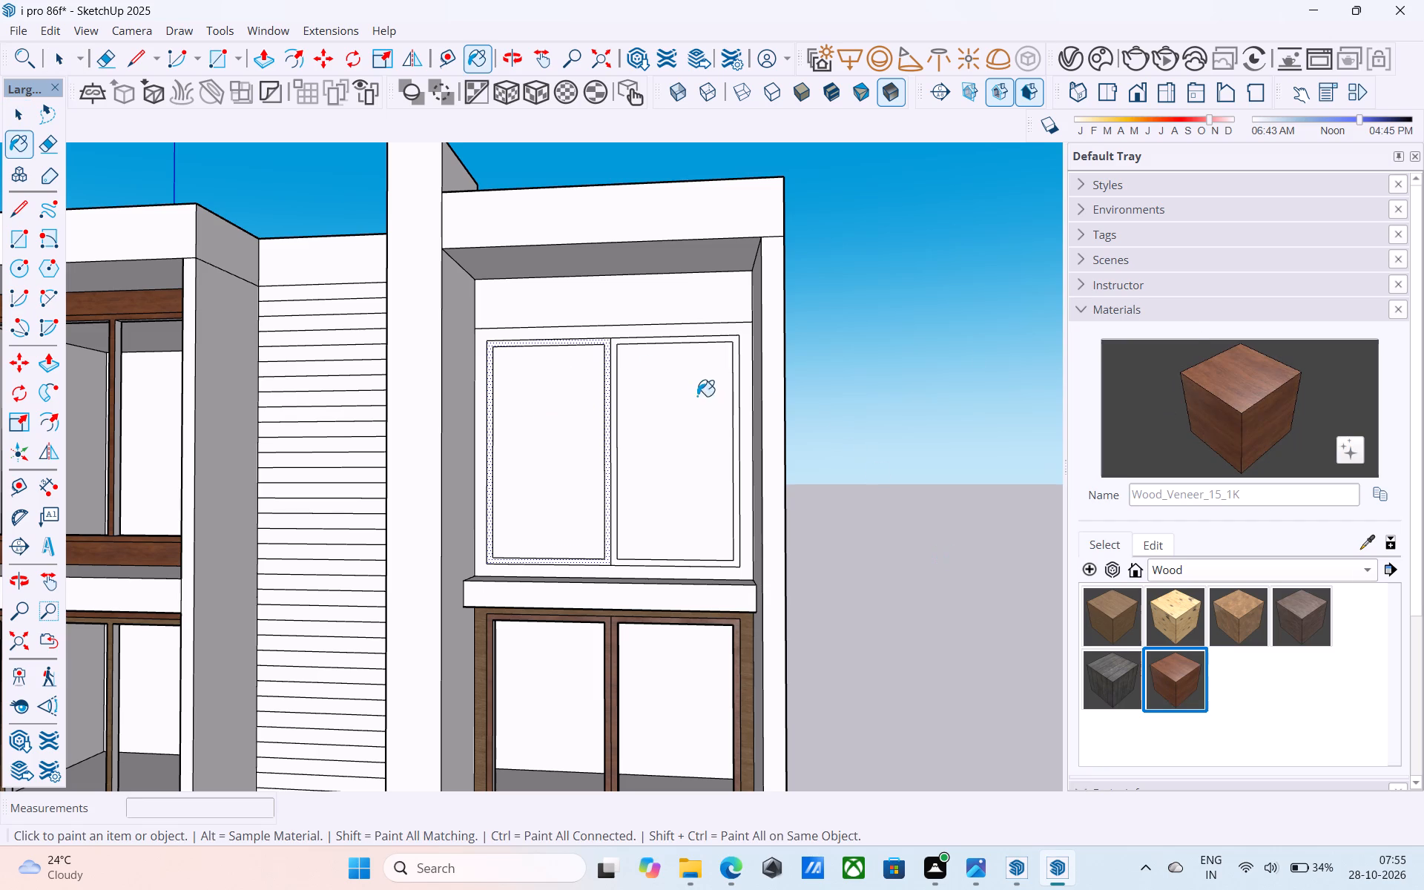
scroll(602, 361, "up", 12)
left_click(624, 322)
left_click(607, 310)
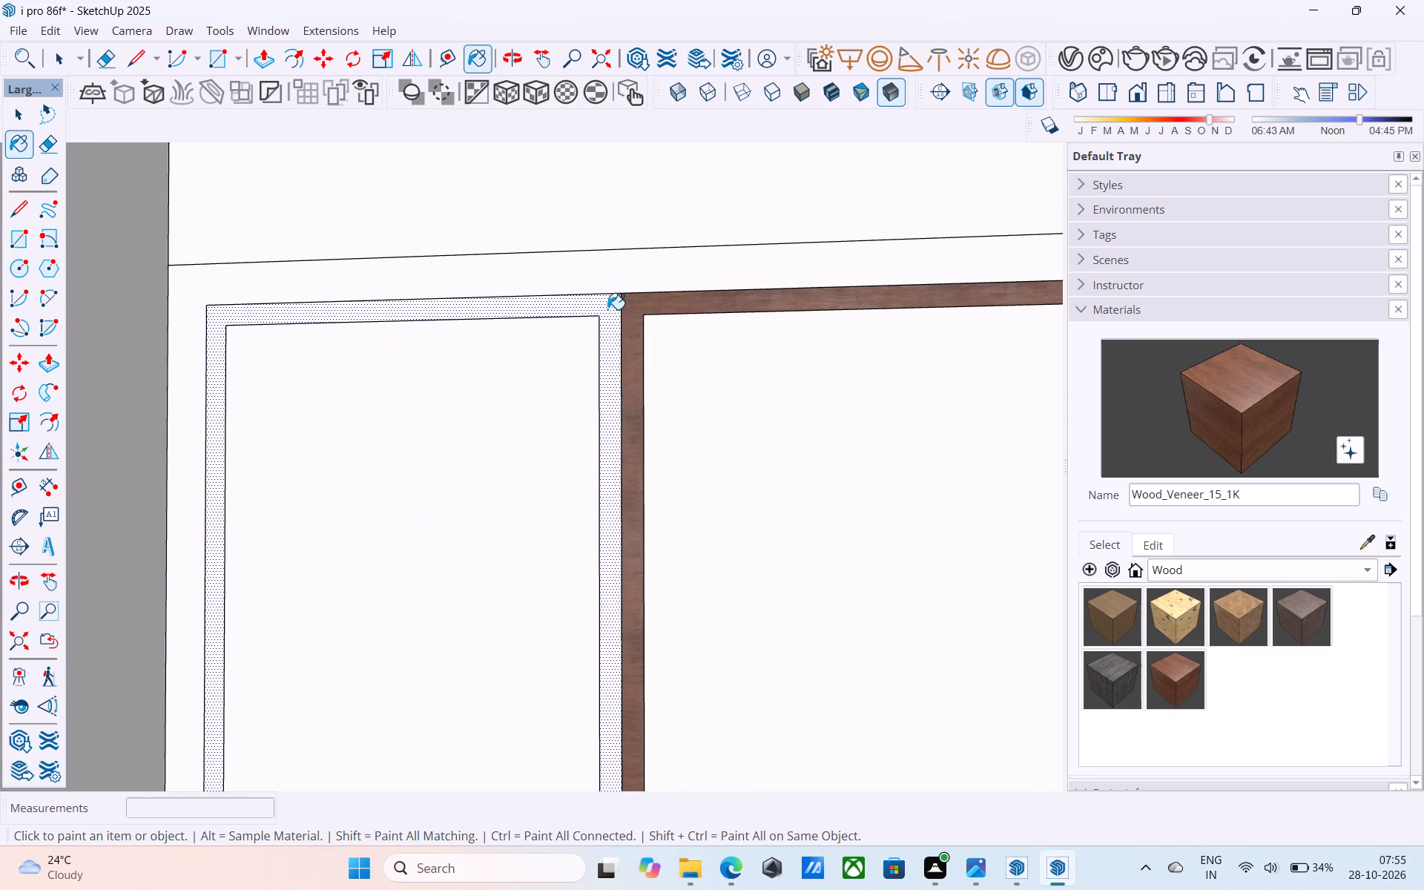
Paint the outer frame of the top-floor two-pane window with Plywood_01_1K.
scroll(598, 306, "down", 10)
middle_click_drag(604, 326, 625, 248)
left_click(1099, 616)
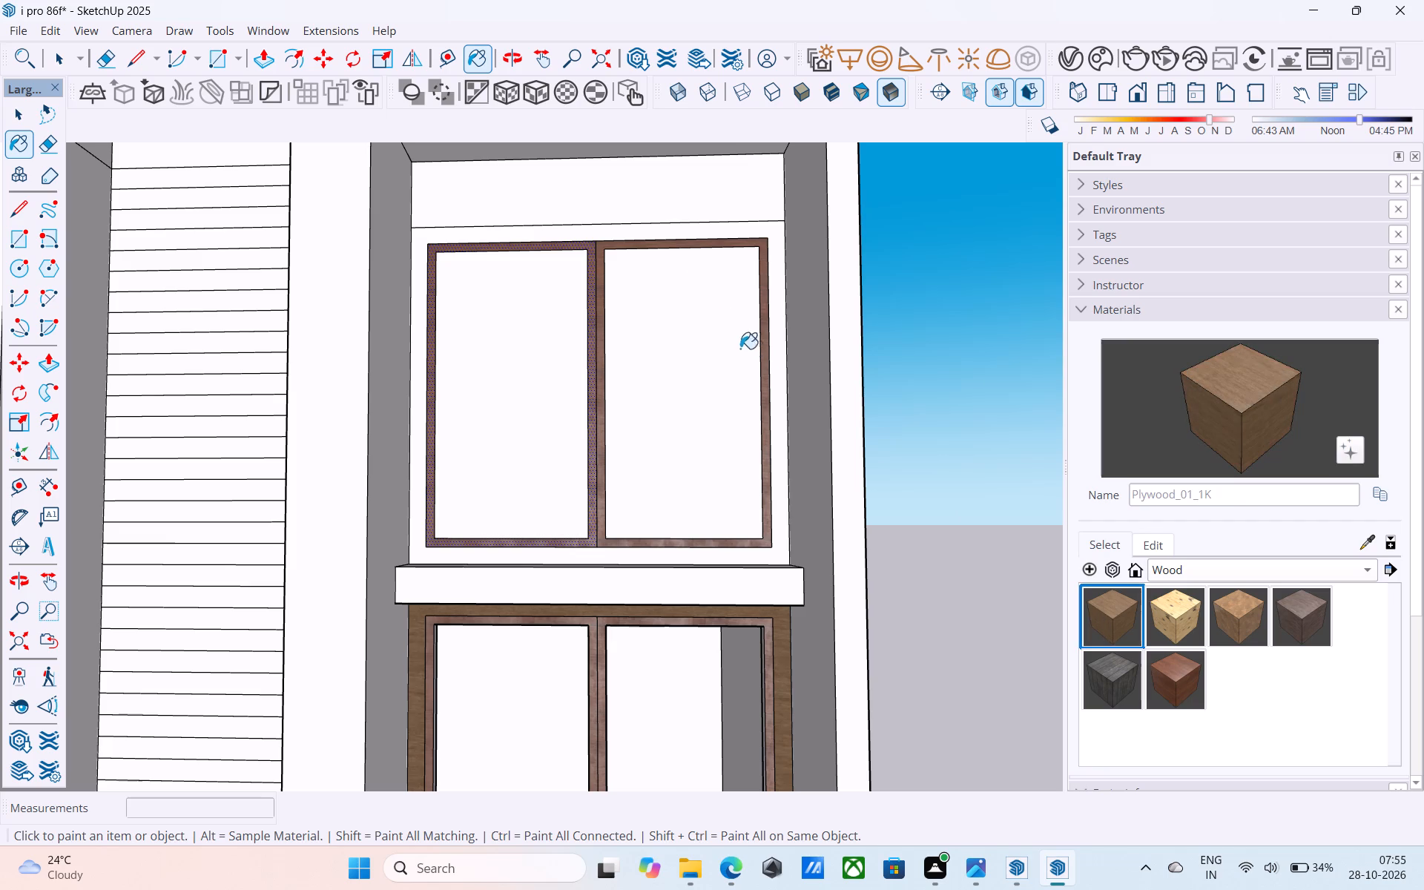
left_click(662, 229)
Paint the blank band above the top-floor two-pane window with Wood_Floor_01_1K.
scroll(661, 230, "down", 6)
middle_click_drag(661, 230, 627, 380, "shift")
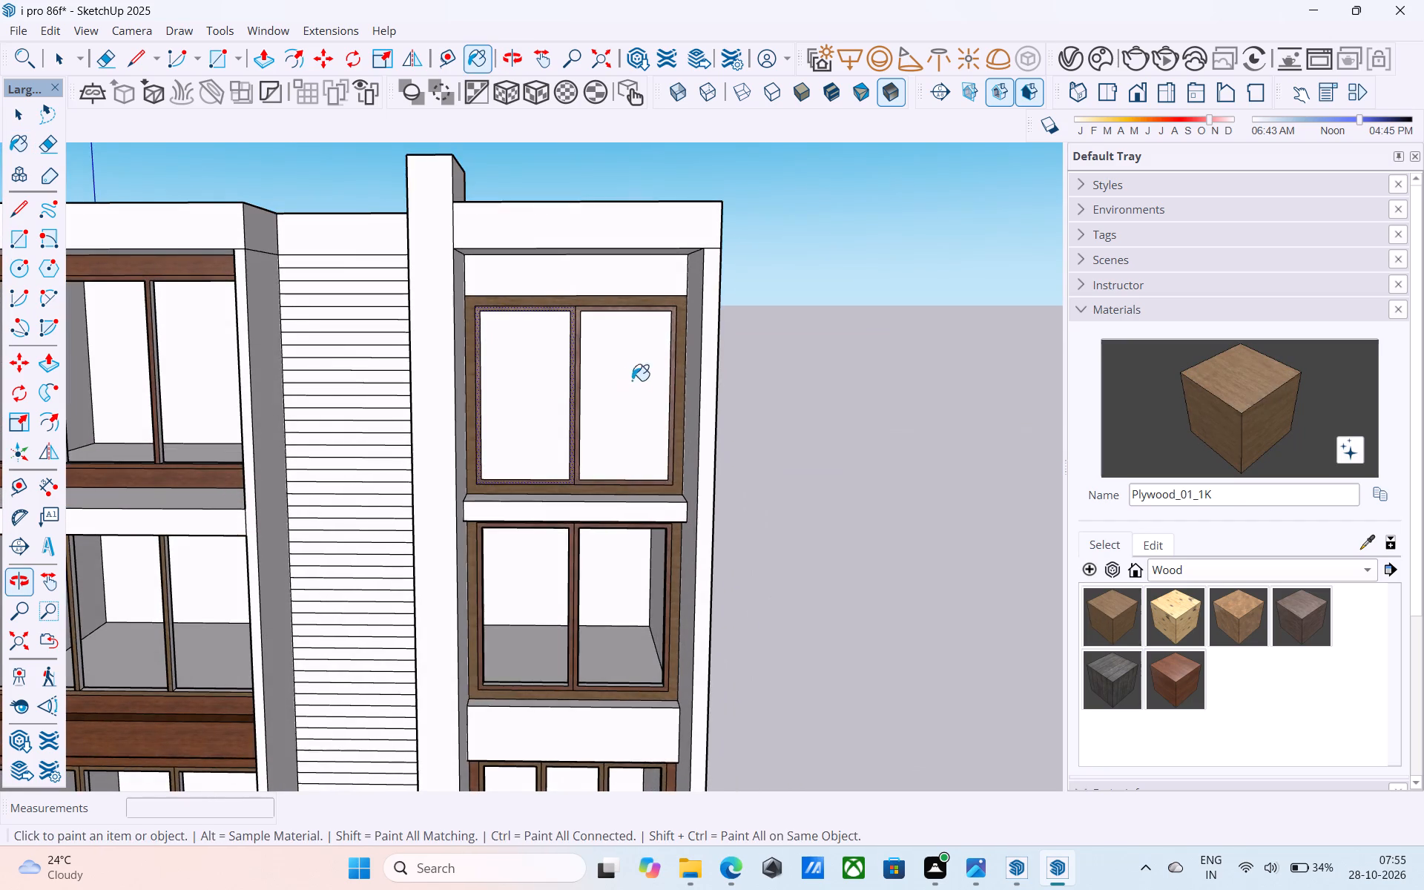
scroll(676, 385, "up", 2, "shift")
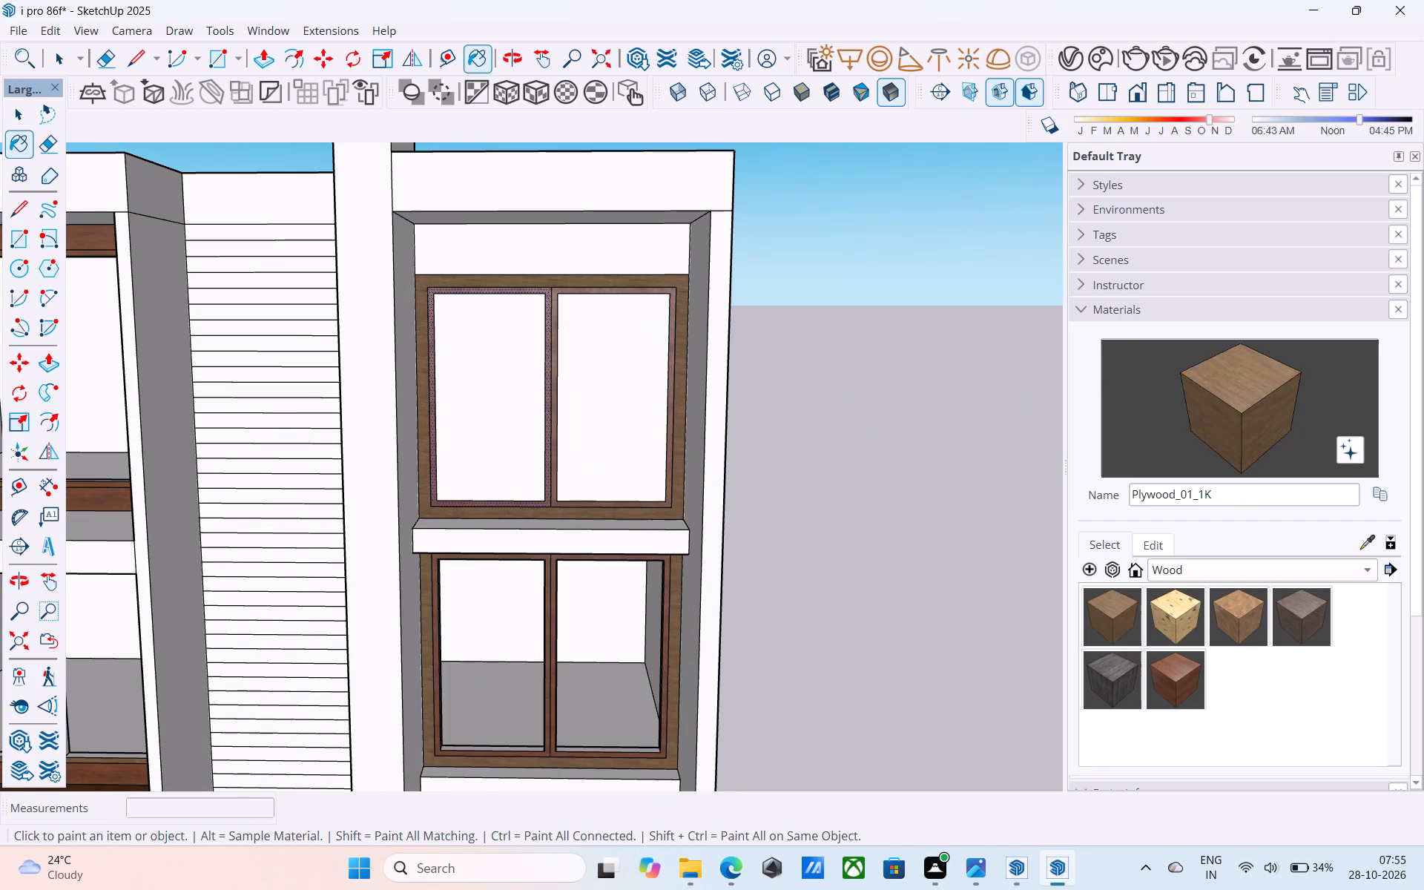
left_click(1236, 596)
left_click(599, 248)
Paint seven alternate strips at the base of the grooved wall with Plywood_01_1K, starting with the second strip from the bottom.
scroll(596, 242, "down", 9)
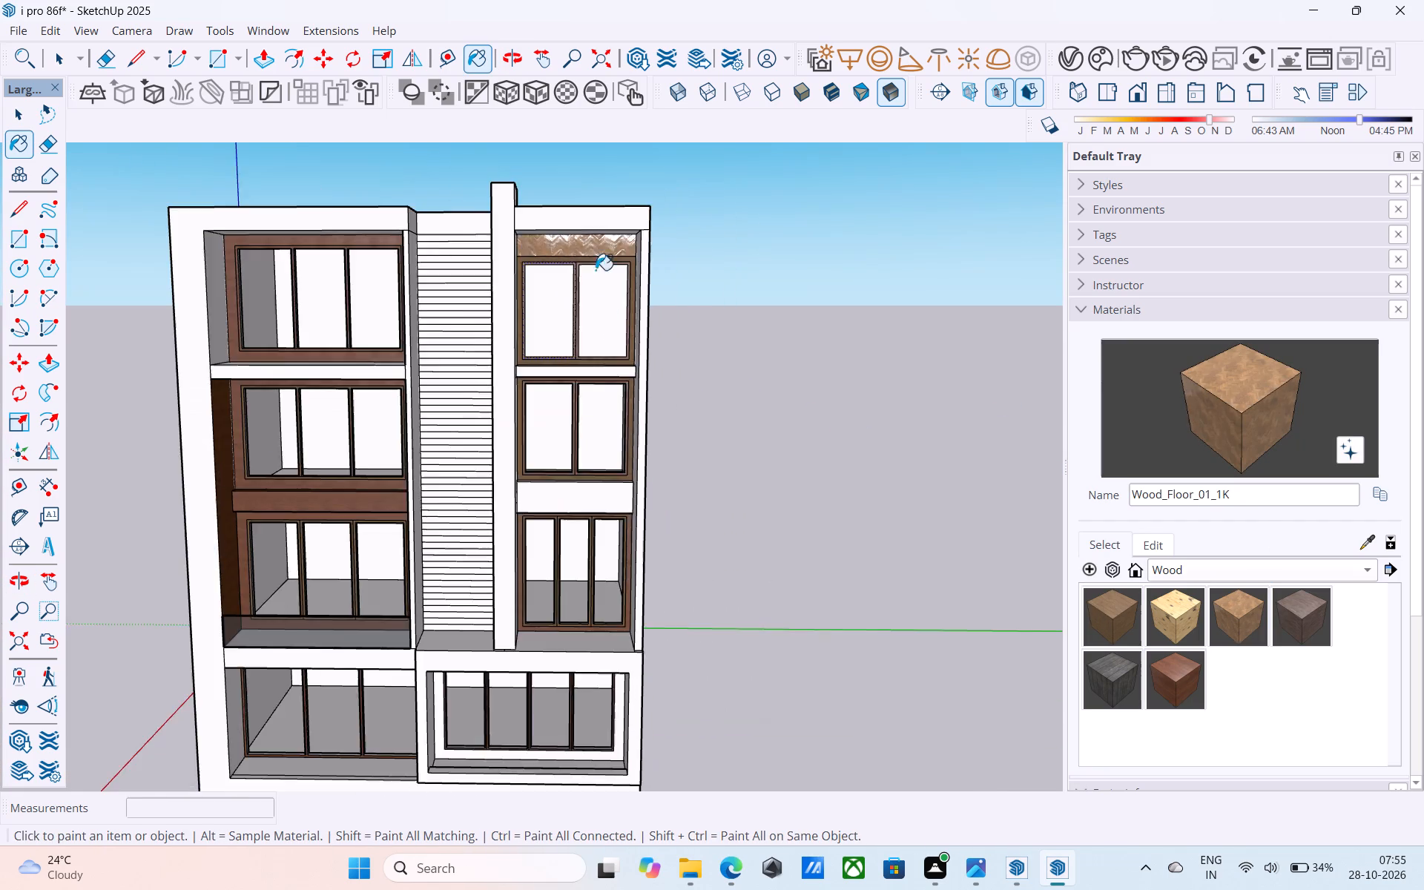
middle_click_drag(596, 339, 604, 274)
middle_click_drag(601, 281, 621, 396, "shift")
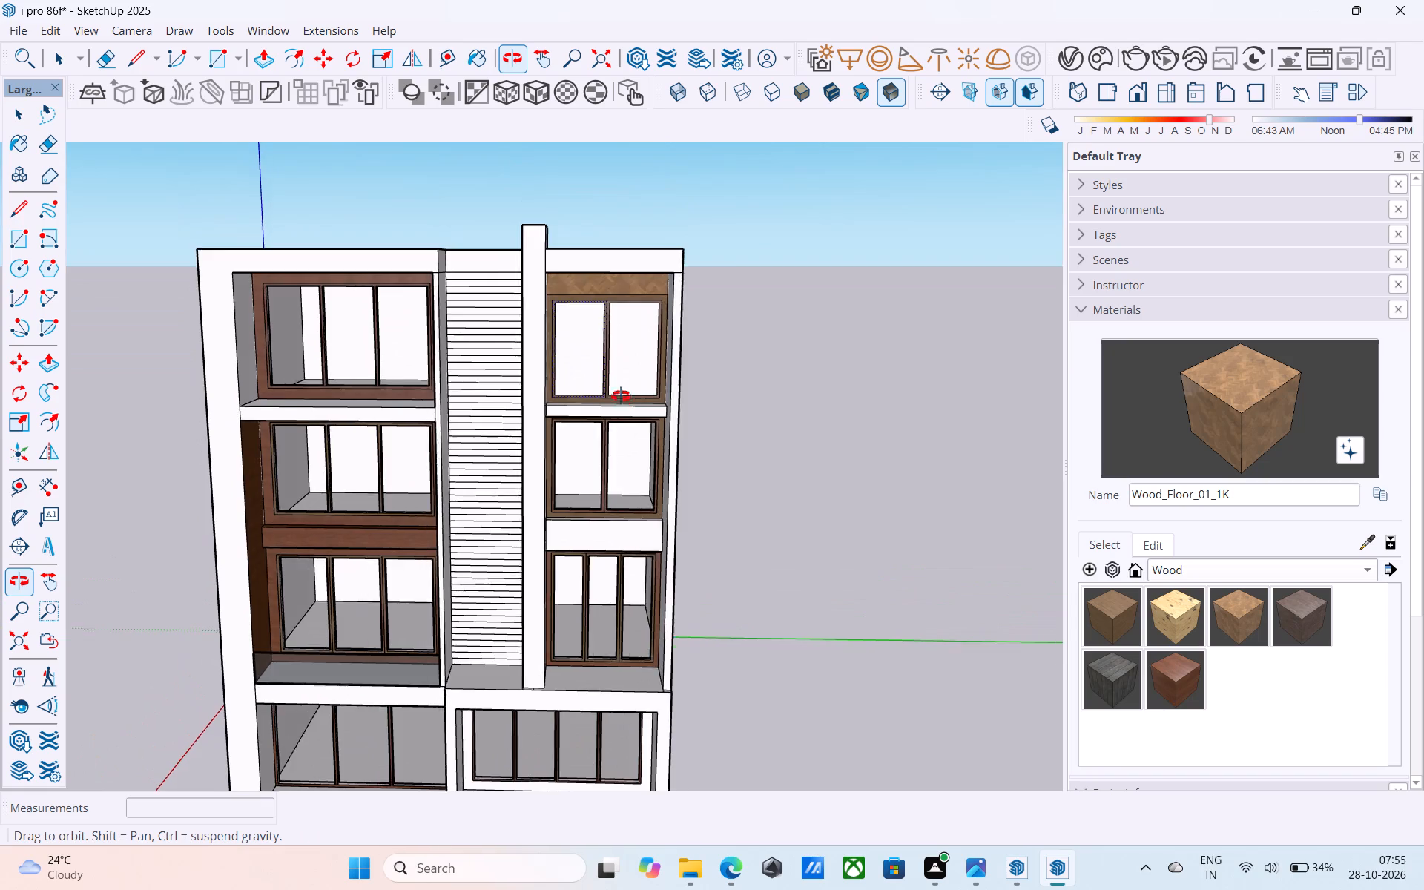
middle_click_drag(621, 396, 604, 386, "shift")
left_click(1110, 630)
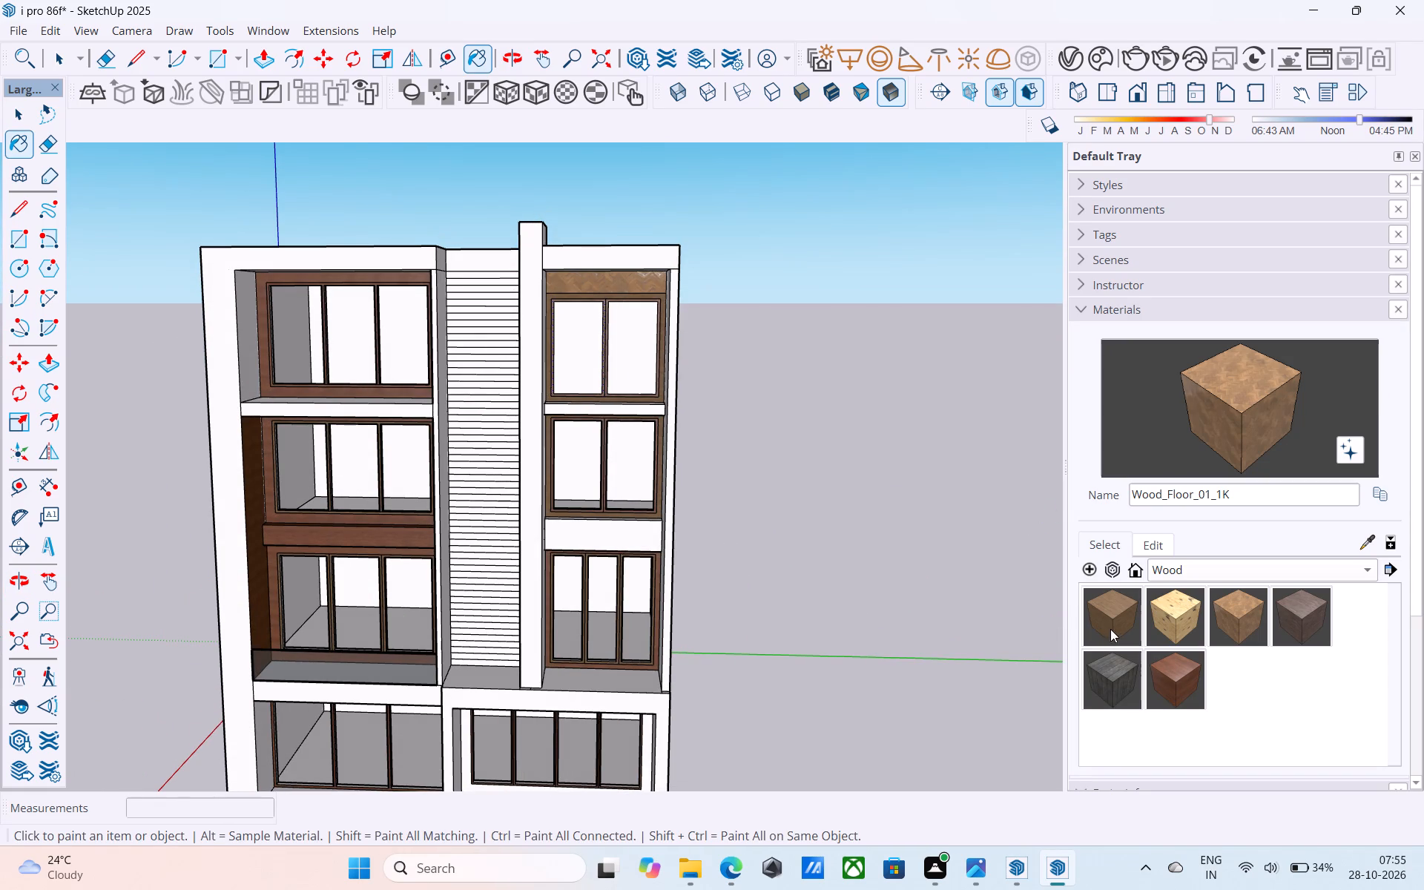
scroll(498, 664, "up", 15)
left_click(489, 655)
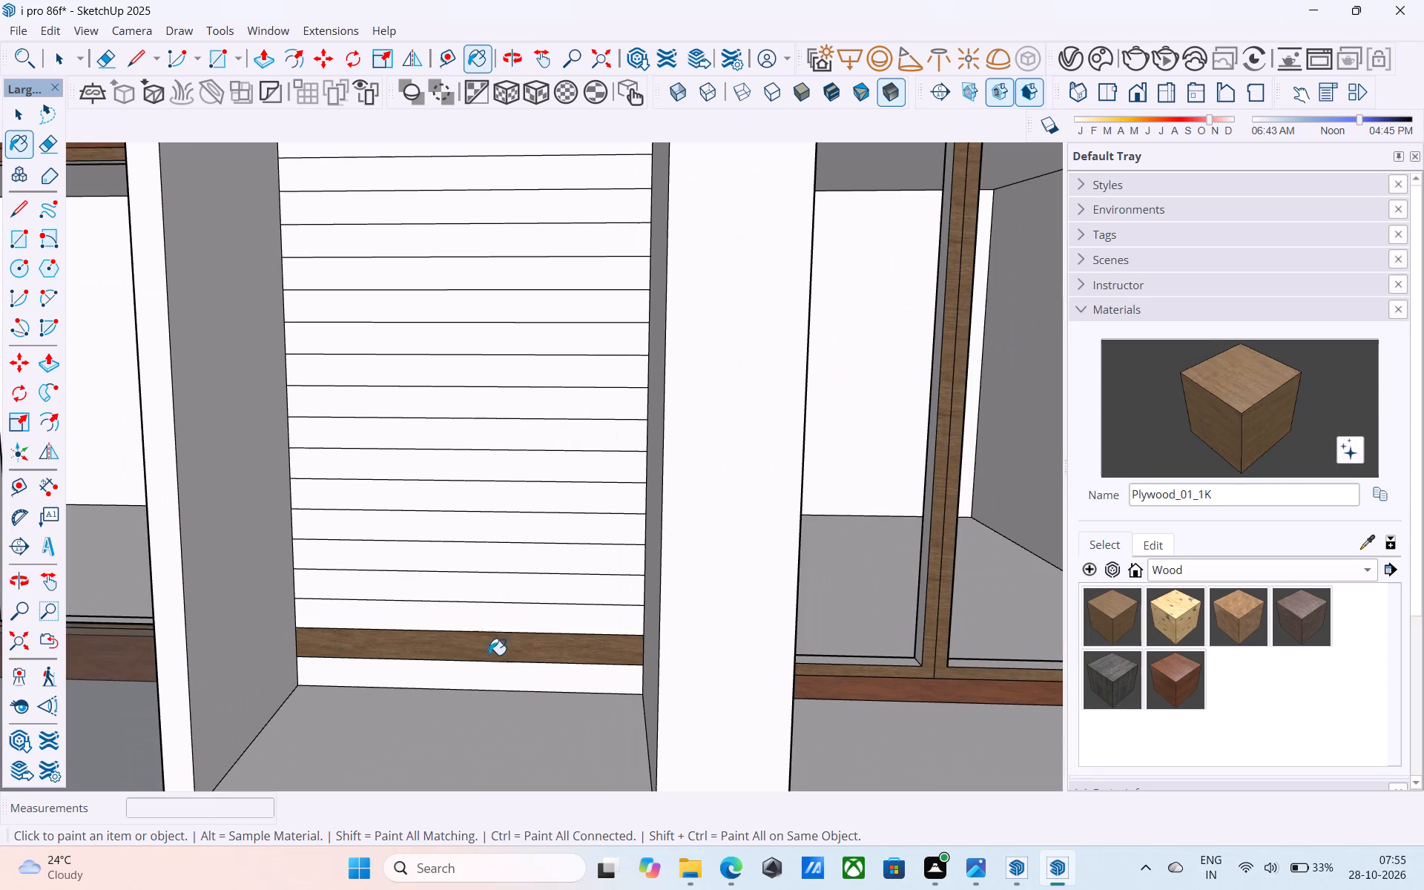
left_click(492, 592)
left_click(525, 527)
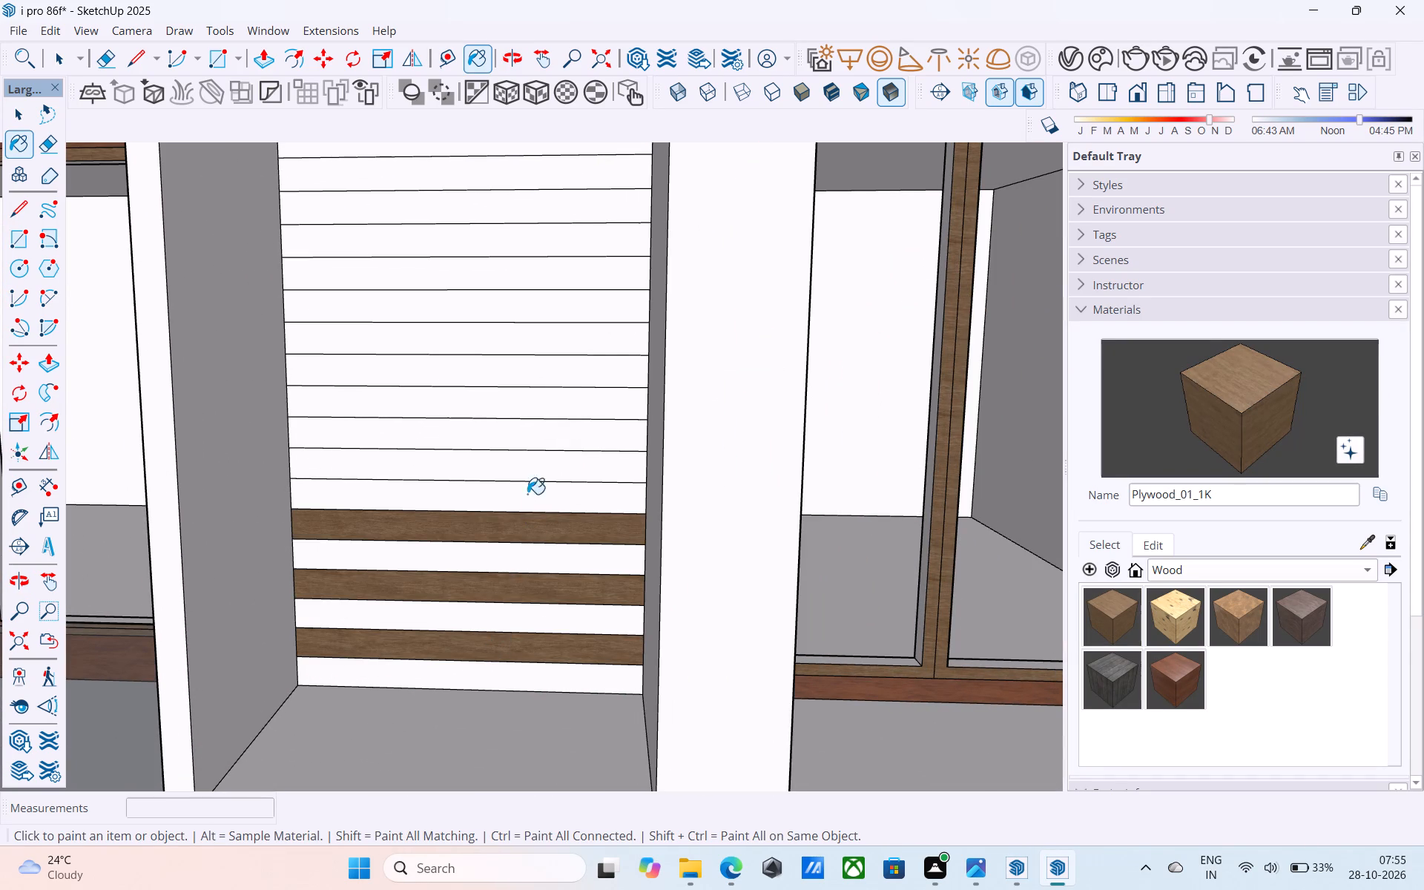
left_click(528, 479)
scroll(528, 478, "down", 4)
middle_click_drag(528, 478, 547, 595)
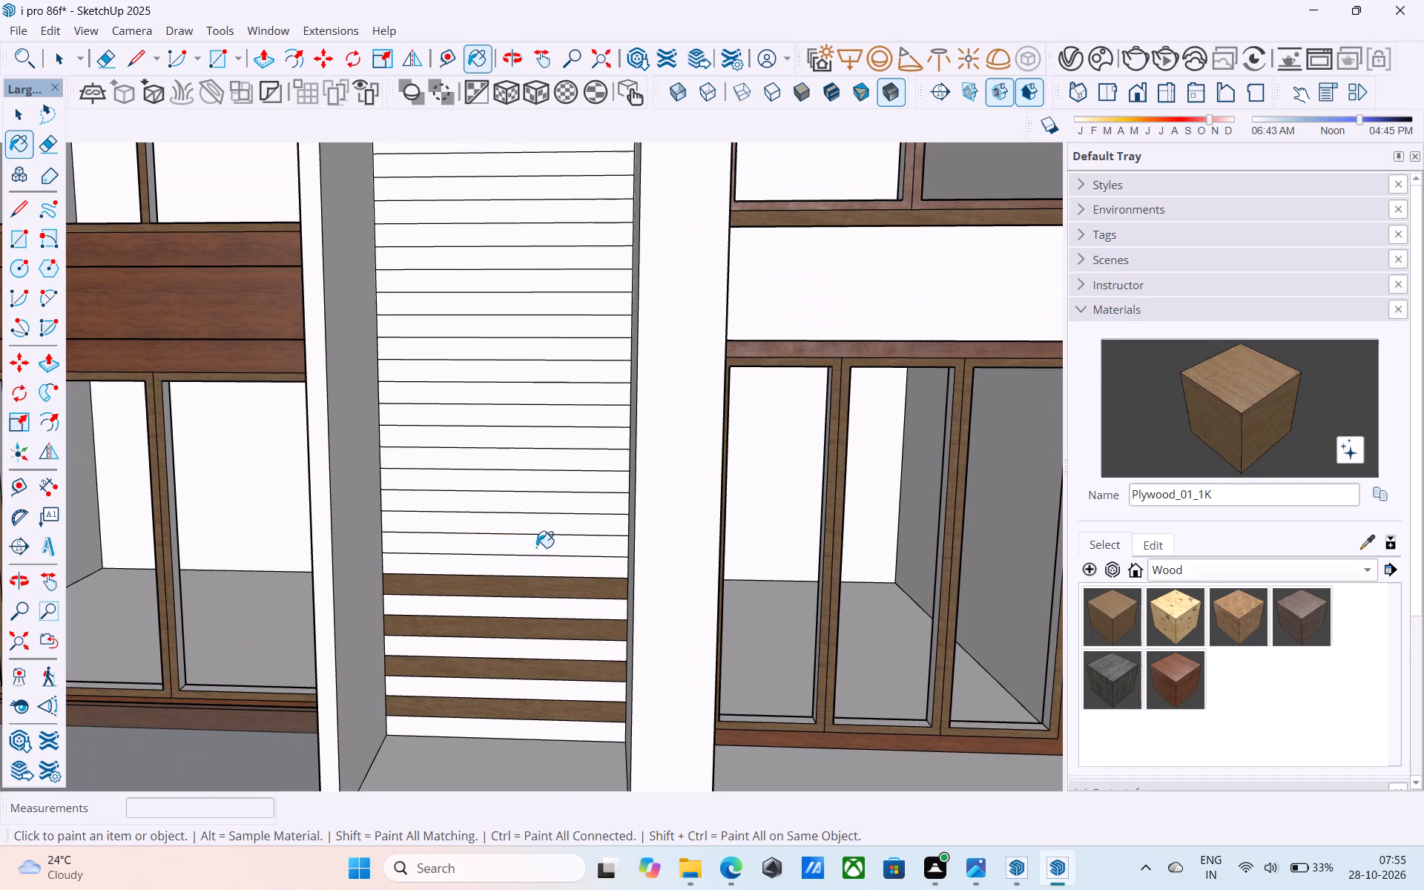
left_click(536, 547)
left_click(543, 503)
left_click(538, 465)
Continue up the grooved wall, painting the next seven alternate strips with Plywood_01_1K.
middle_click_drag(538, 465, 566, 571)
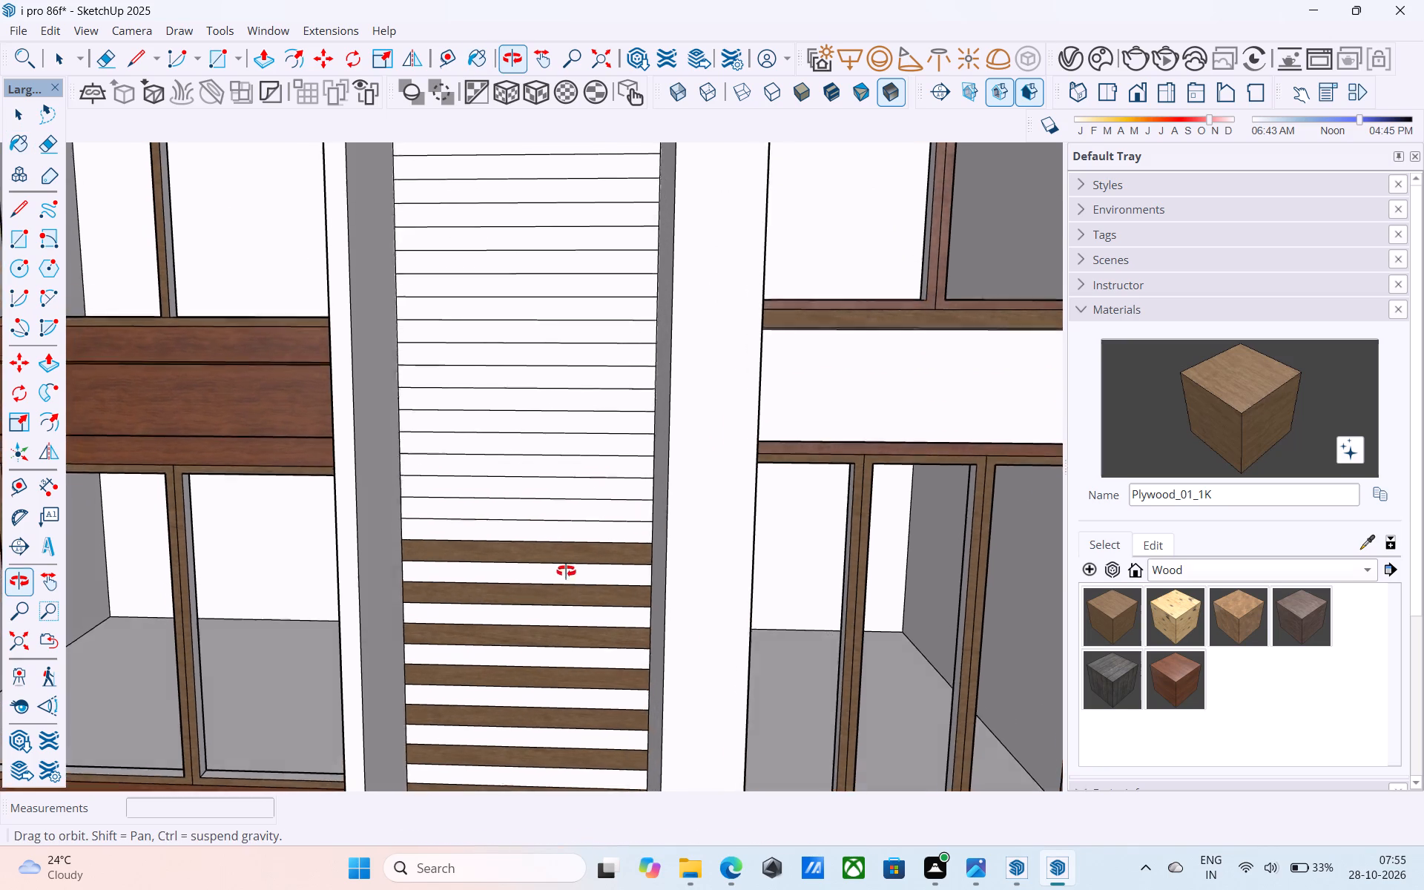
middle_click_drag(566, 571, 626, 633)
left_click(563, 534)
left_click(564, 492)
middle_click_drag(563, 489, 590, 571)
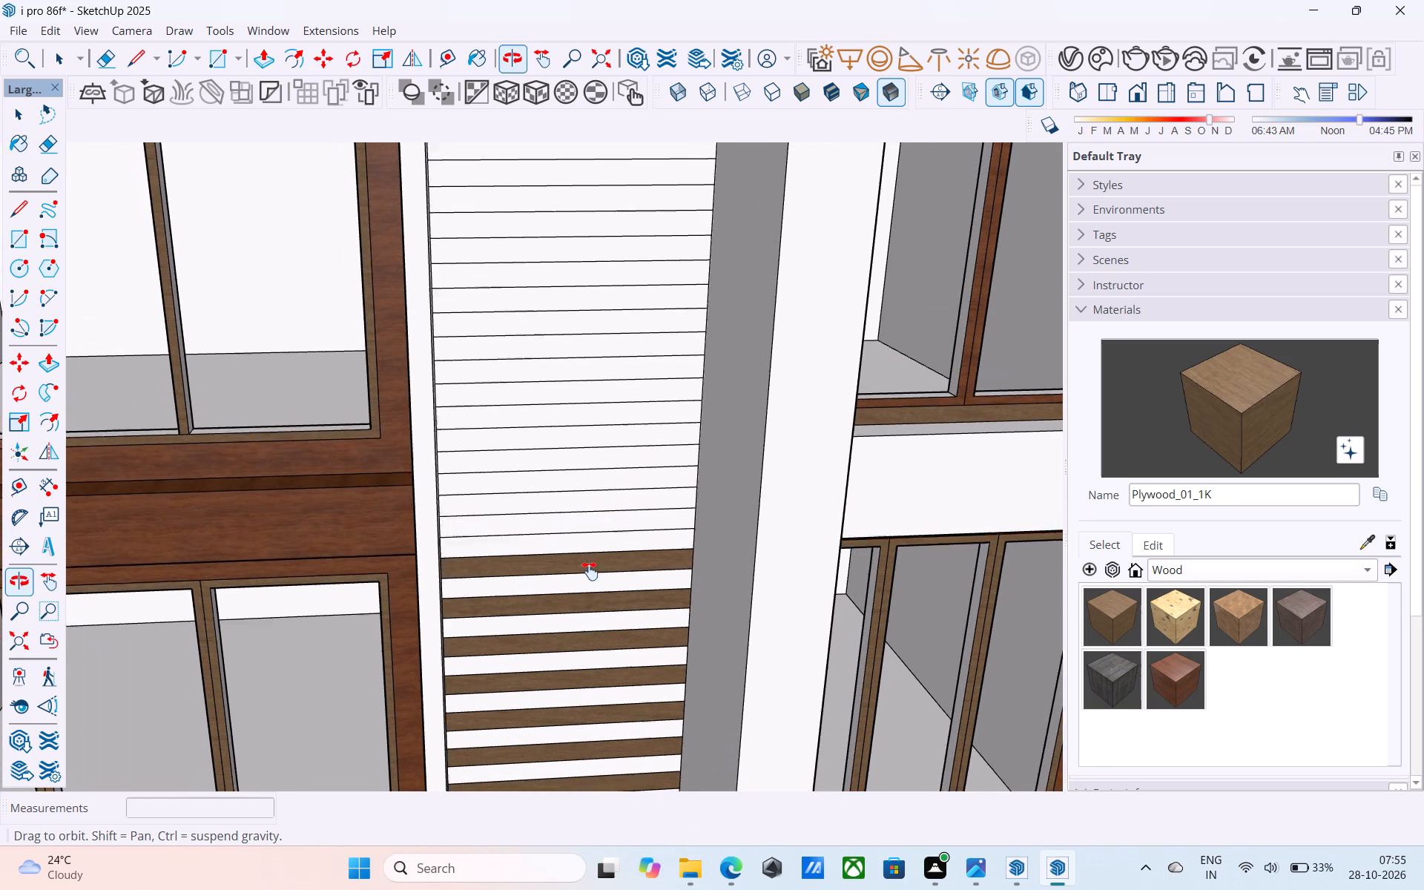
middle_click_drag(590, 571, 610, 604)
left_click(610, 564)
left_click(616, 527)
left_click(630, 481)
middle_click_drag(629, 478, 647, 599, "shift")
left_click(652, 560)
left_click(656, 515)
Paint the next eight alternate strips further up the grooved wall with Plywood_01_1K.
middle_click_drag(665, 497, 666, 535, "shift")
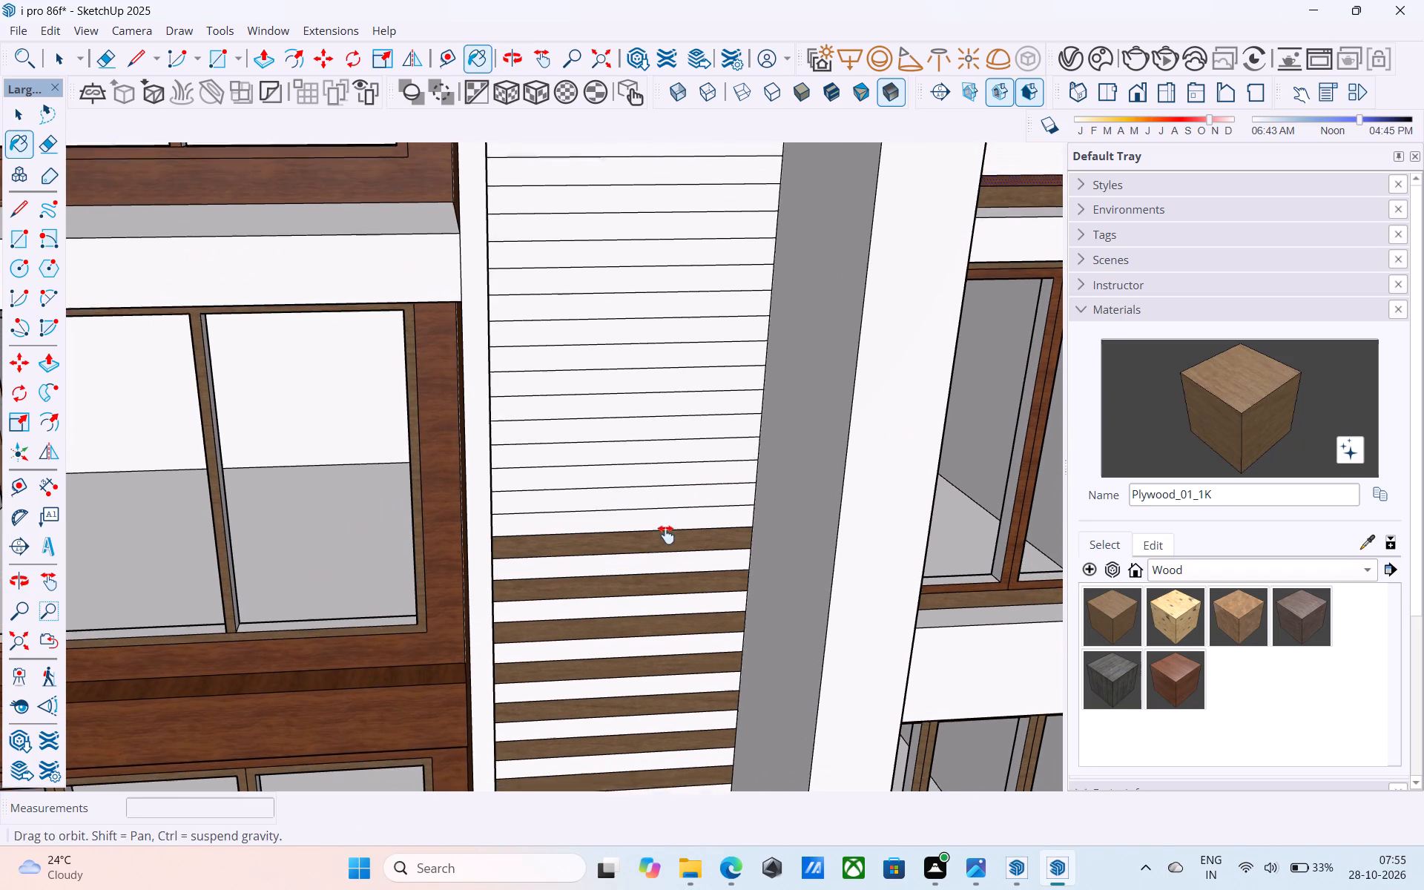
middle_click_drag(666, 535, 665, 544, "shift")
left_click(663, 516)
left_click(662, 472)
left_click(659, 431)
middle_click_drag(659, 430, 677, 529)
left_click(675, 478)
left_click(662, 434)
middle_click_drag(662, 429, 671, 518)
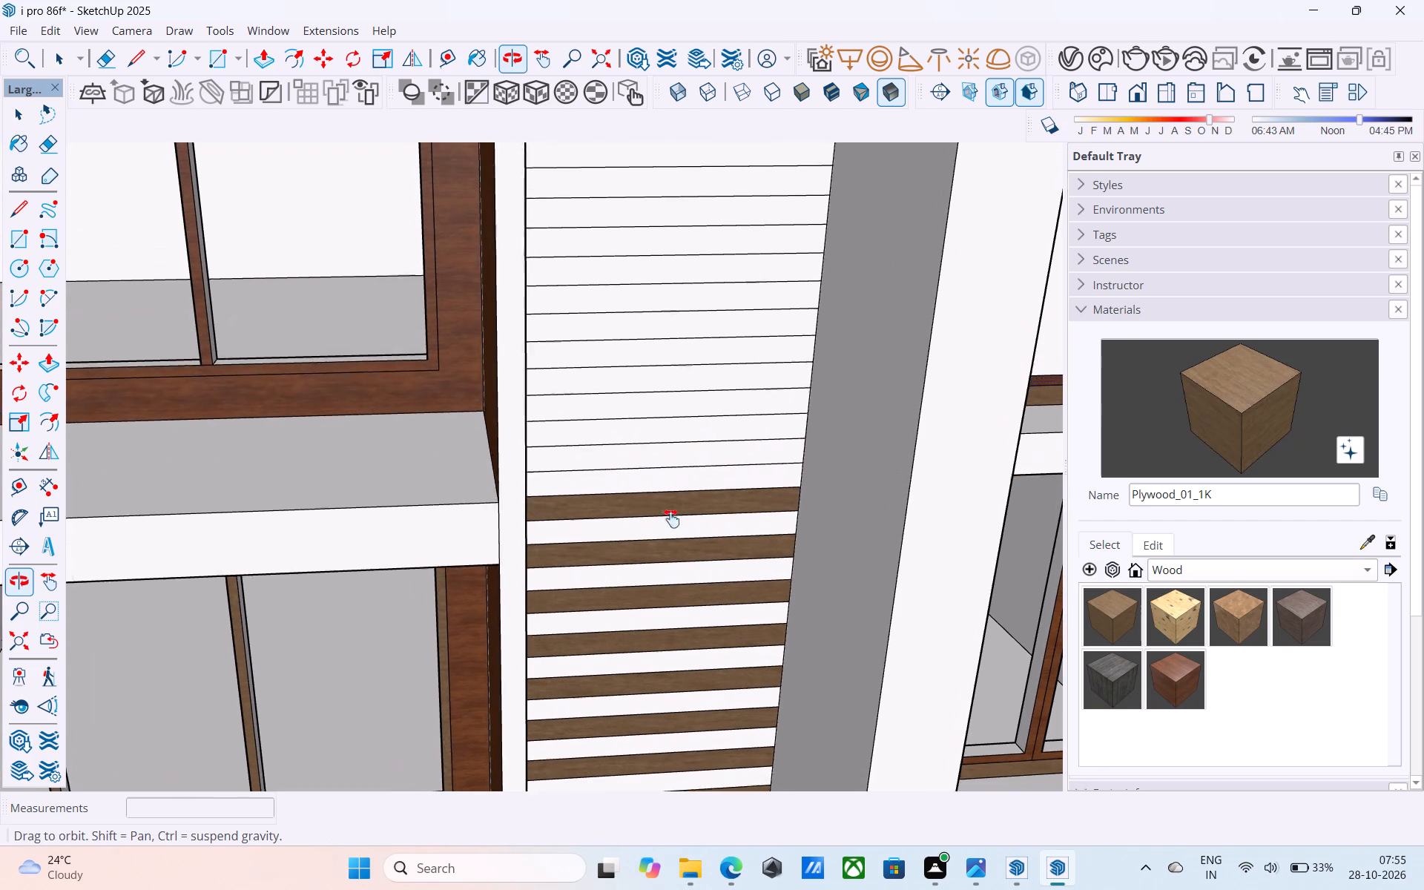
middle_click_drag(671, 518, 659, 584)
left_click(650, 538)
left_click(657, 492)
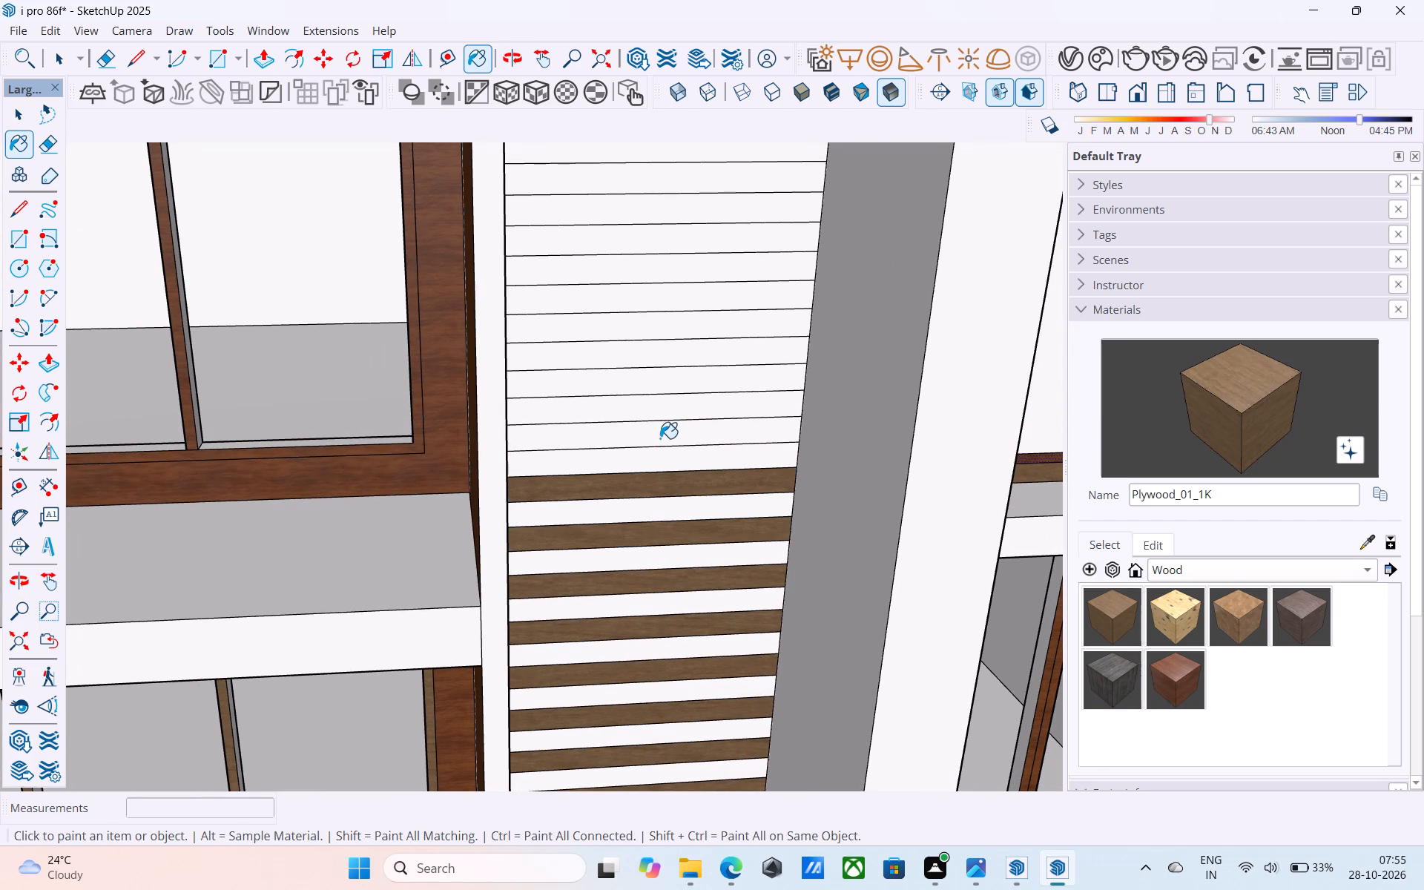
left_click(660, 438)
Paint the remaining eight alternate strips up to the top of the grooved wall with Plywood_01_1K.
middle_click_drag(660, 438, 658, 565)
left_click(662, 513)
left_click(653, 461)
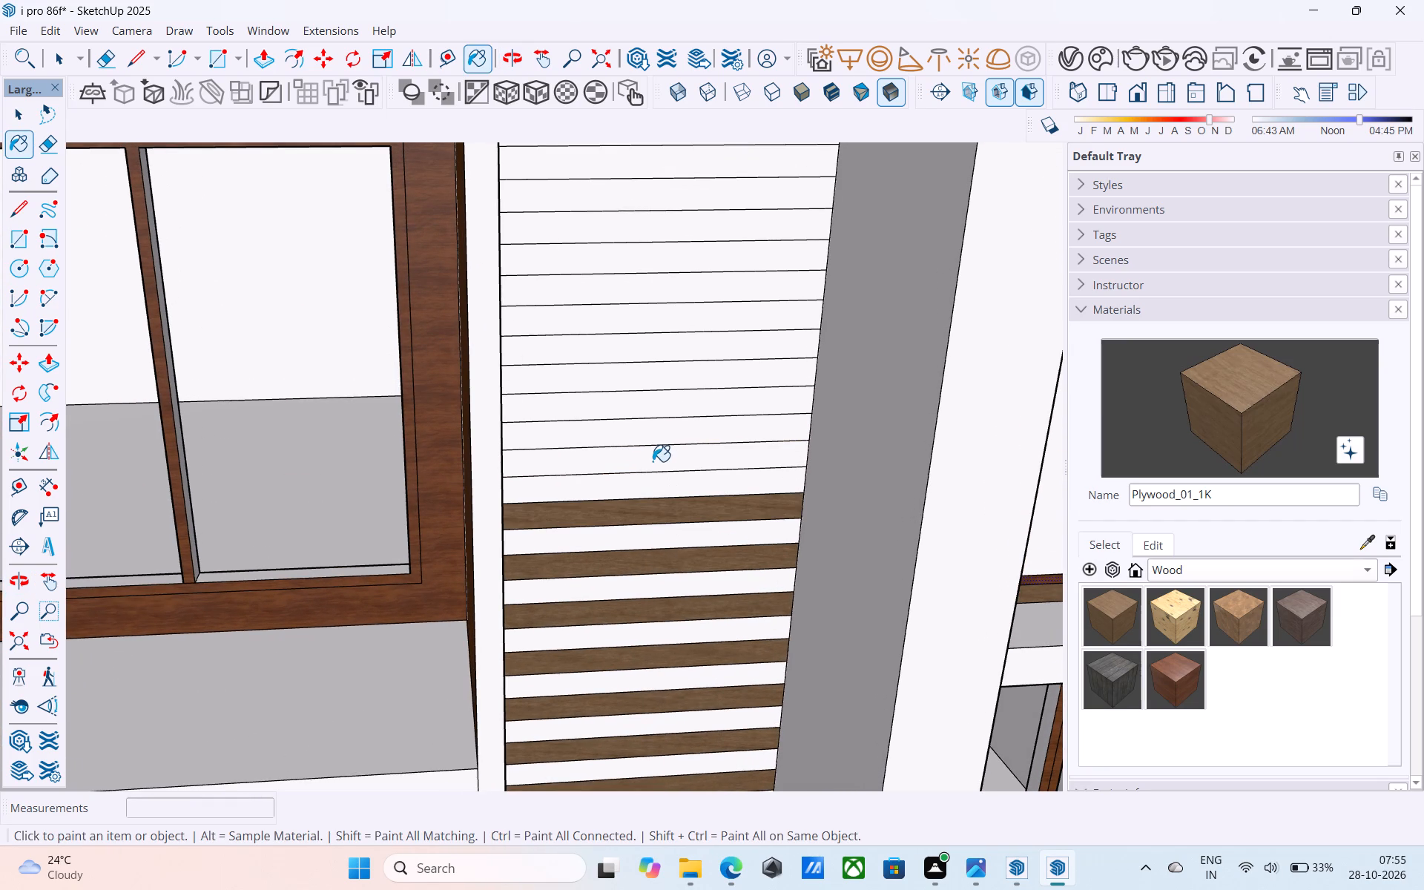
left_click(665, 413)
scroll(665, 412, "up", 1, "shift")
middle_click_drag(667, 413, 687, 617, "shift")
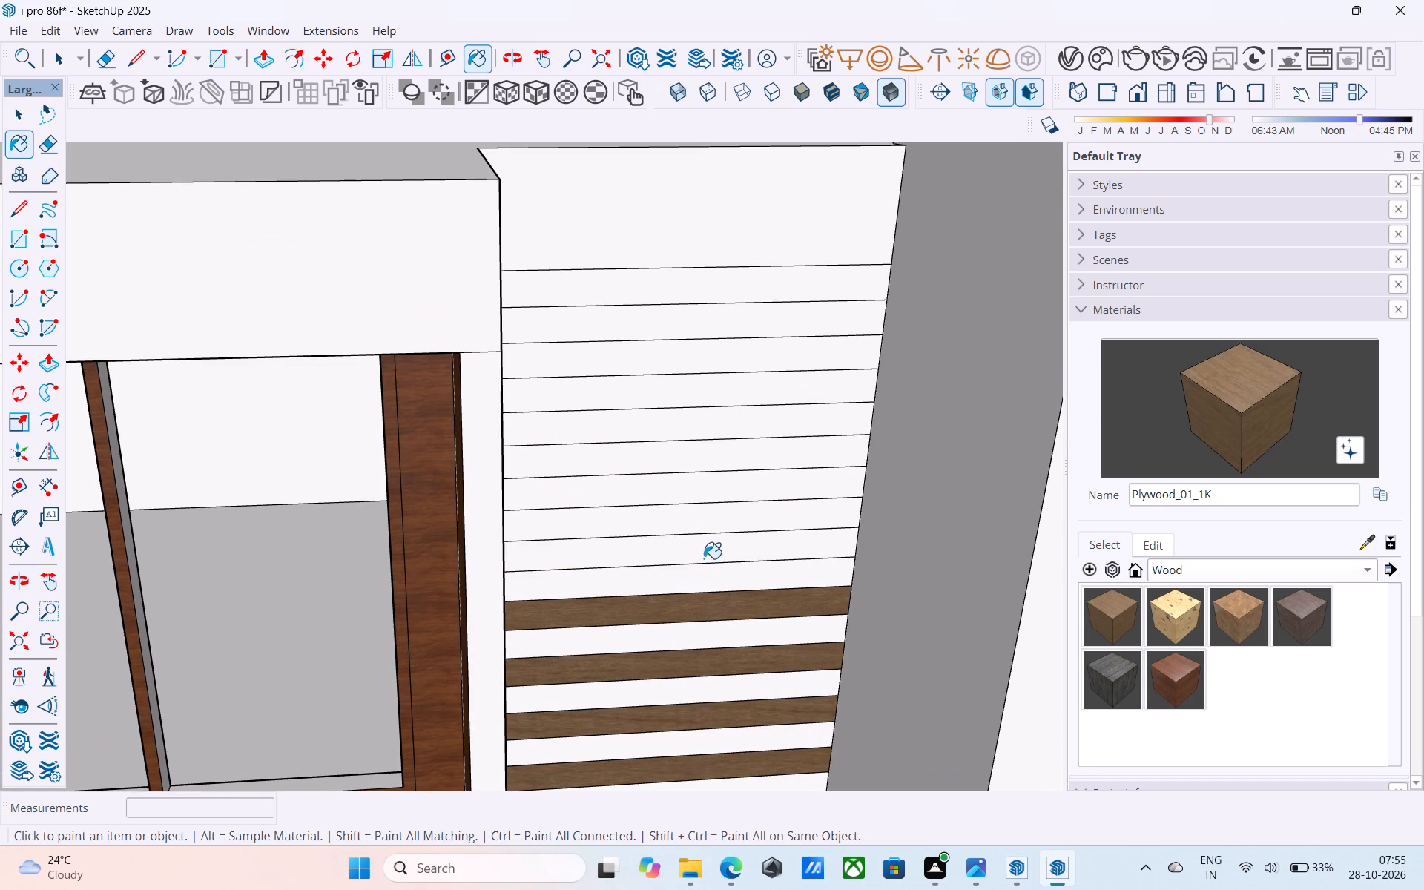
left_click(704, 558)
left_click(718, 494)
left_click(725, 438)
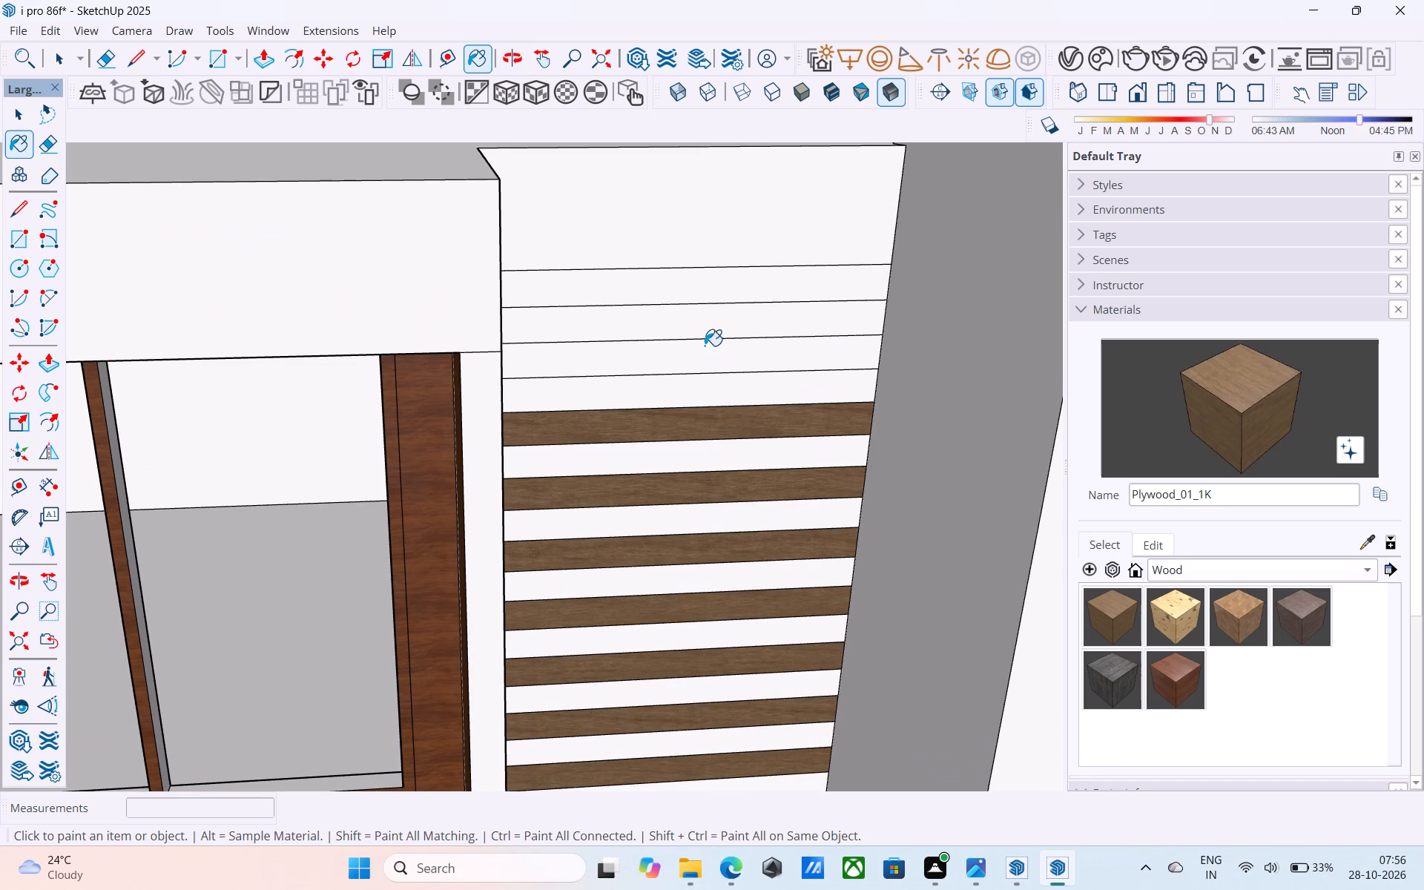
left_click(705, 346)
left_click(714, 289)
Paint the four lowest white strips between the plywood strips of the grooved wall with Wood_Veneer_15_1K.
scroll(692, 320, "down", 8)
middle_click_drag(716, 427, 676, 320, "shift")
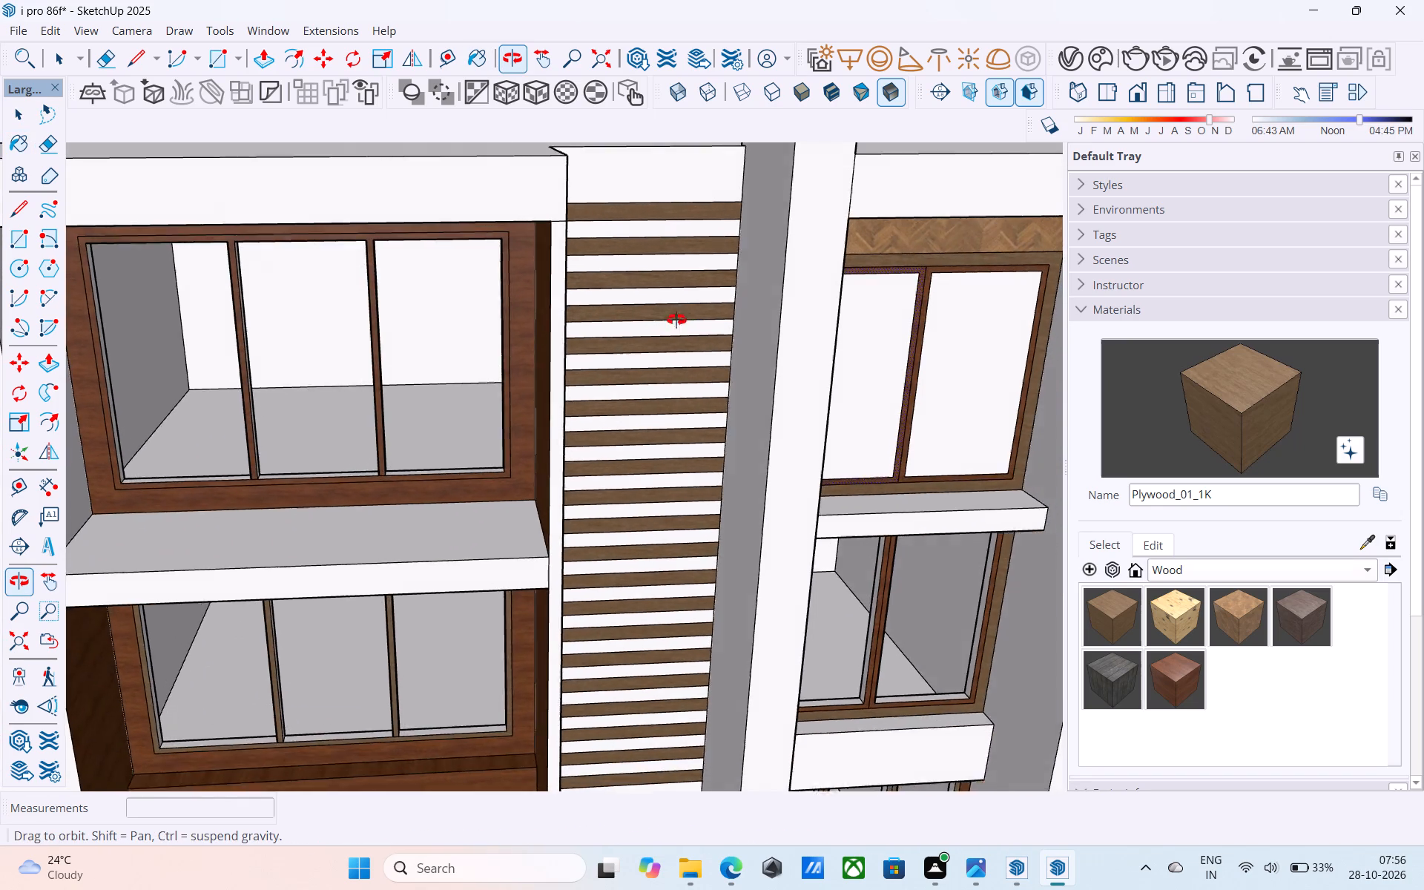
middle_click_drag(676, 320, 663, 283, "shift")
scroll(663, 260, "down", 4)
left_click(1177, 671)
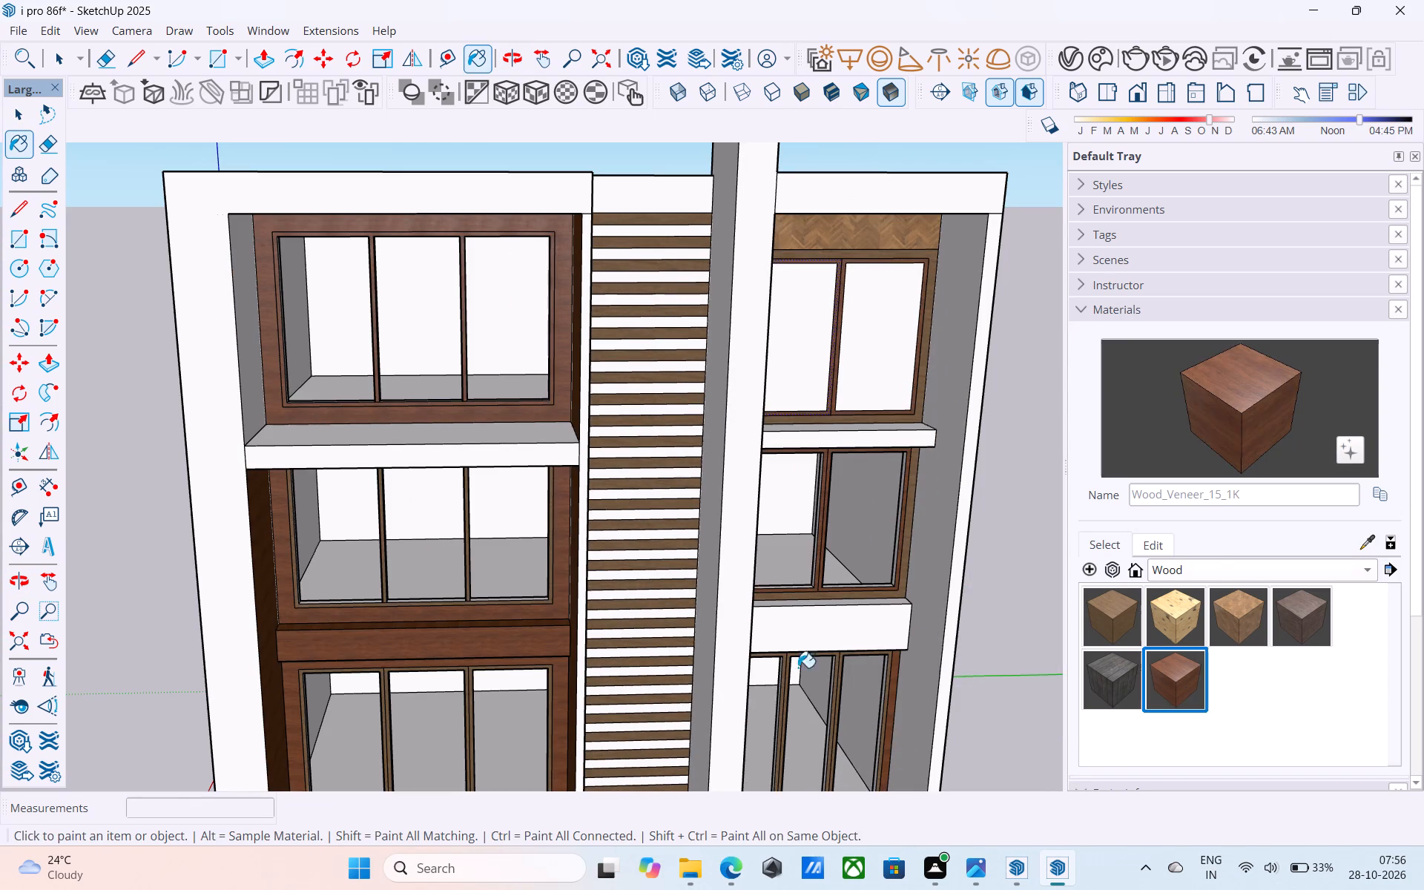
middle_click_drag(750, 680, 716, 496, "shift")
scroll(618, 634, "up", 11)
left_click(616, 662)
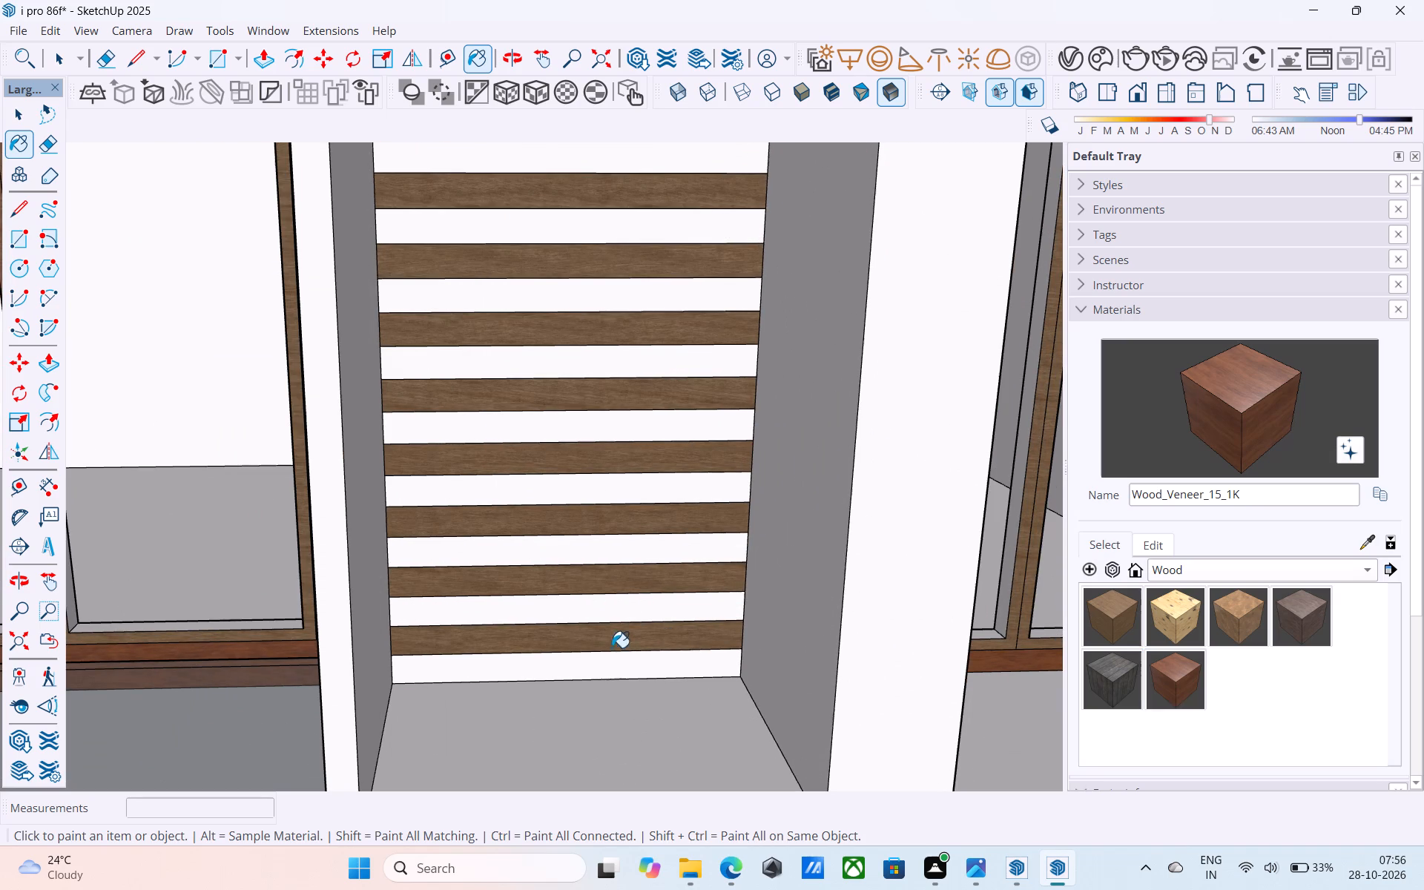
left_click(615, 611)
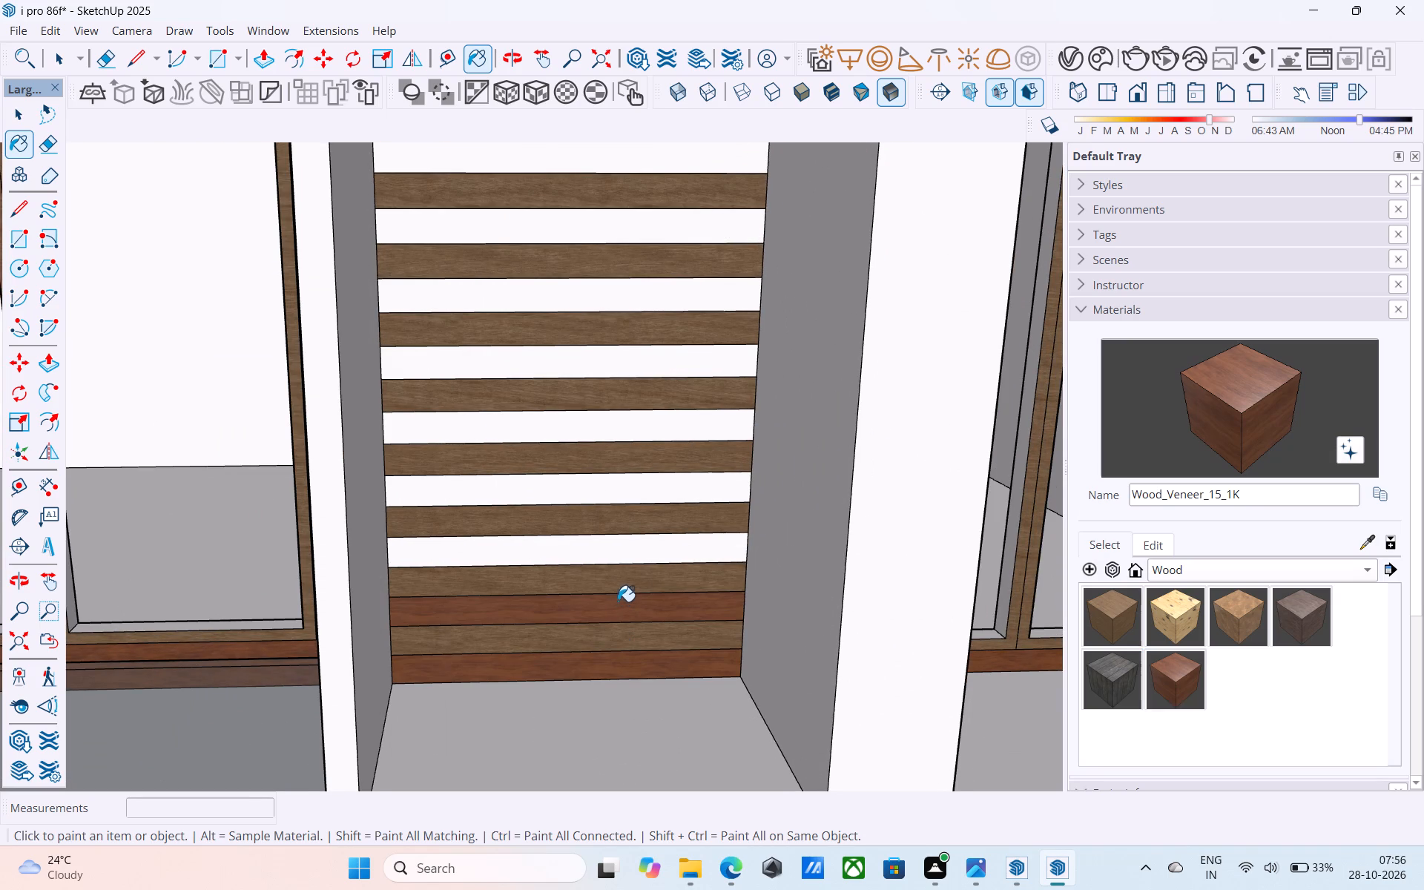
middle_click_drag(618, 601, 611, 677)
left_click(601, 636)
left_click(605, 573)
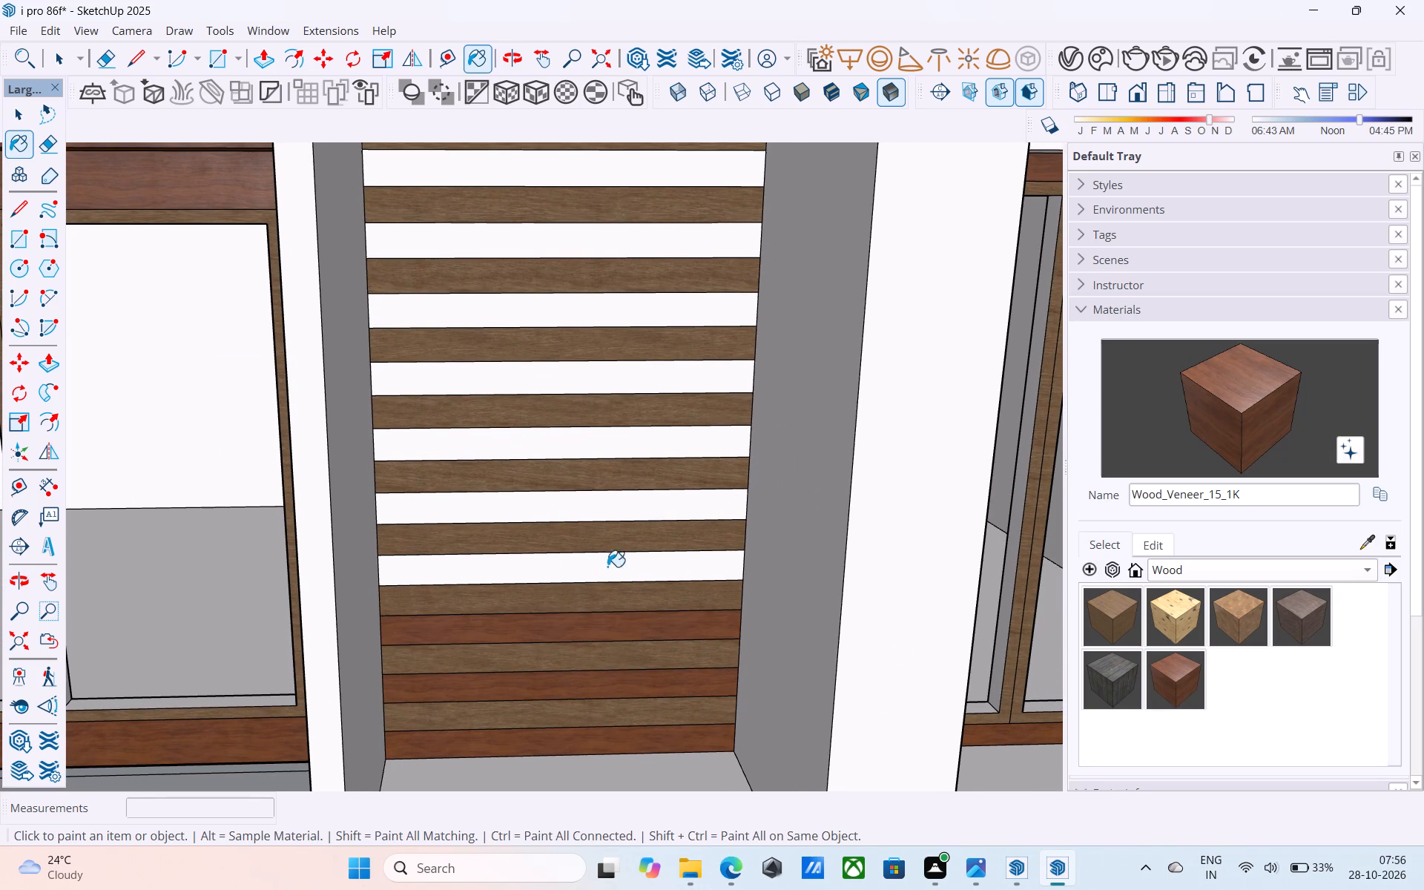
Paint the next seven white strips up the grooved wall with Wood_Veneer_15_1K.
middle_click_drag(618, 550, 638, 671)
left_click(631, 630)
left_click(622, 569)
middle_click_drag(630, 553, 653, 680, "shift")
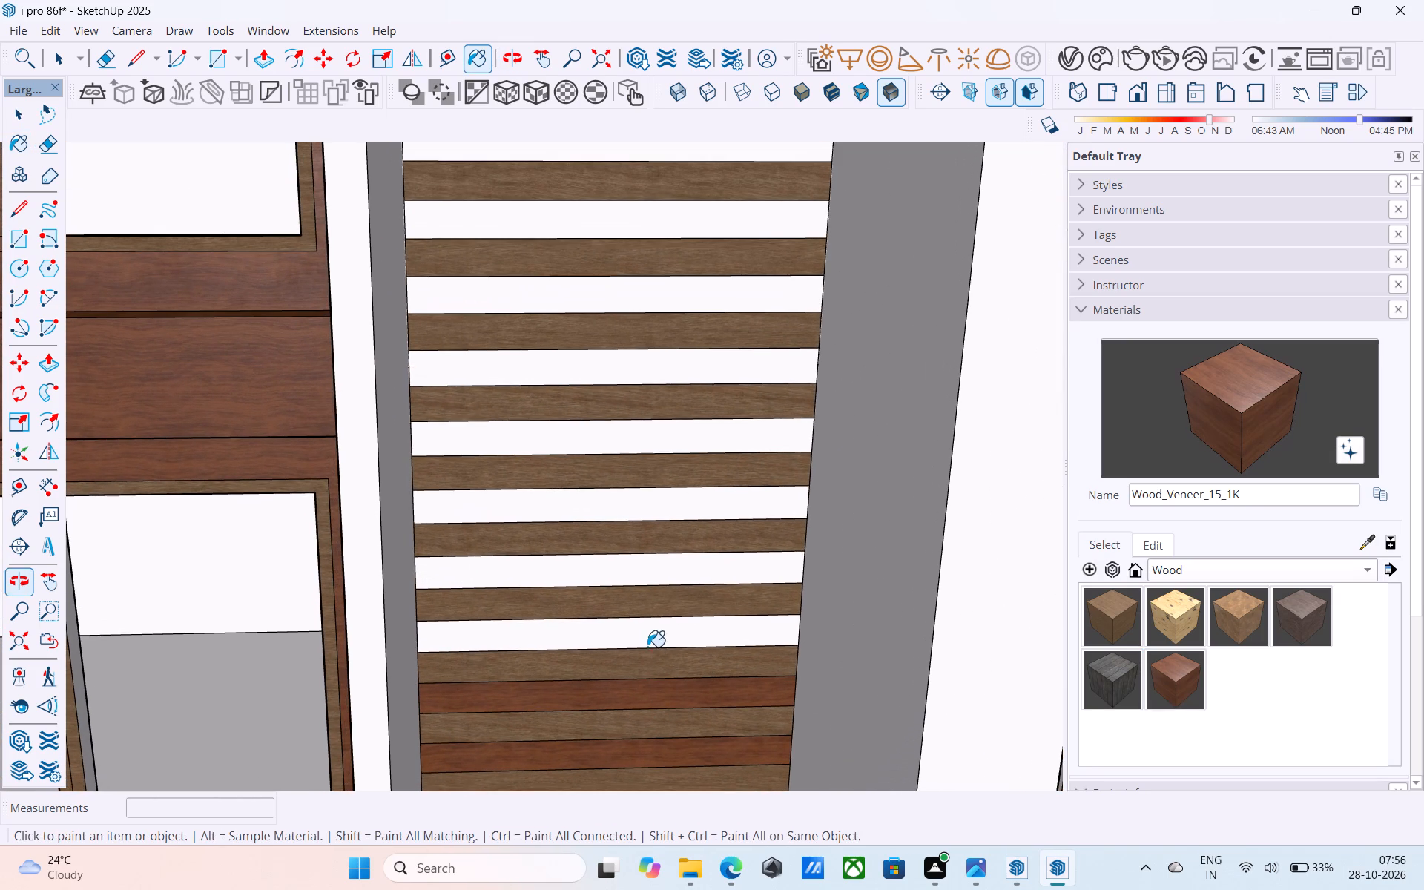
left_click(649, 639)
left_click(653, 573)
middle_click_drag(660, 553, 678, 741)
left_click(665, 665)
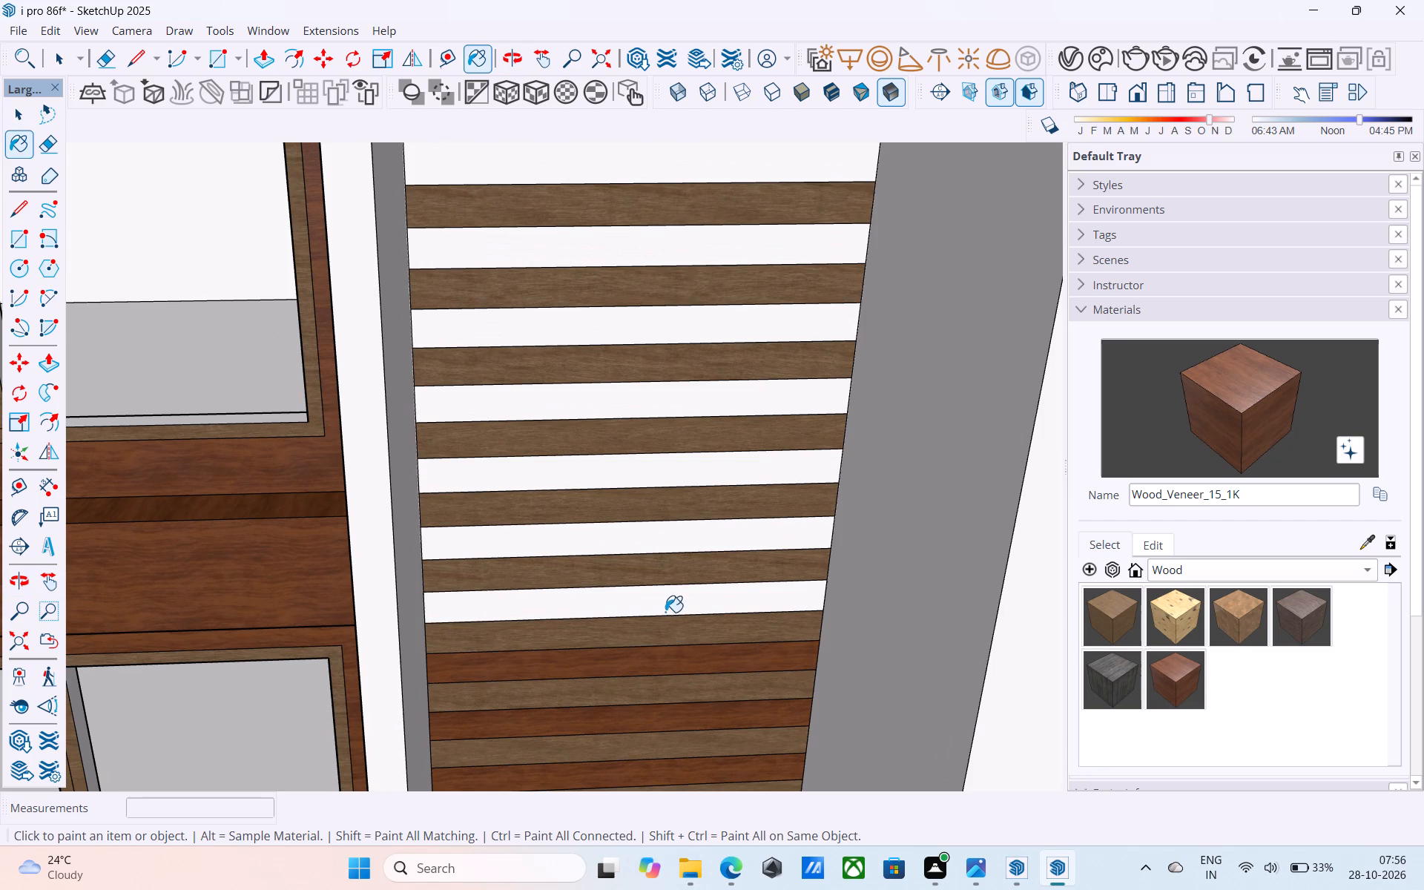
left_click(665, 612)
left_click(666, 536)
Continue up the grooved wall, painting the next six white strips with Wood_Veneer_15_1K.
middle_click_drag(669, 519, 640, 702)
left_click(639, 619)
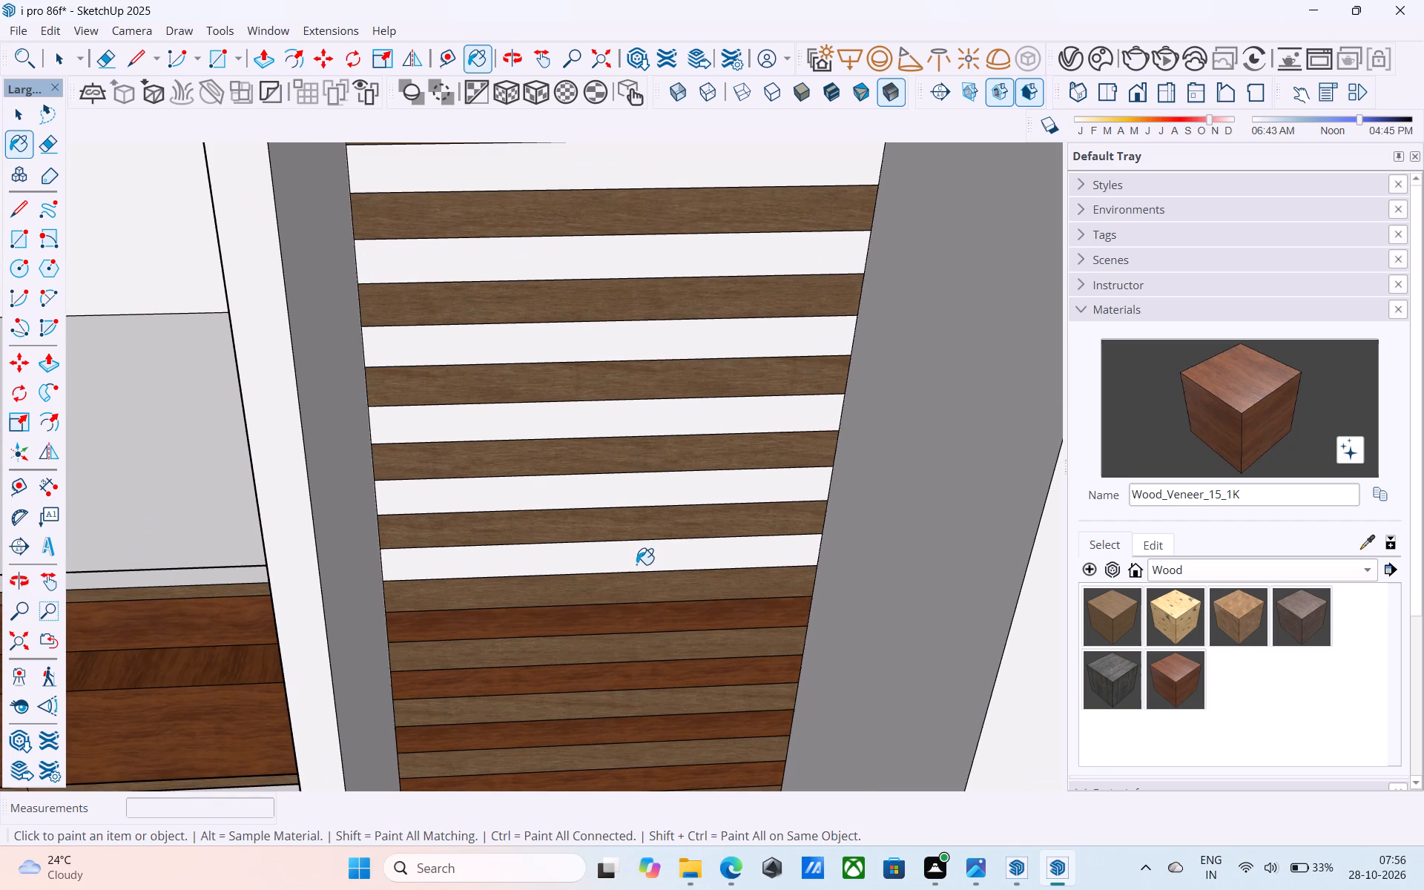
left_click(637, 563)
left_click(645, 504)
scroll(649, 451, "down", 2)
middle_click_drag(649, 470, 610, 535, "shift")
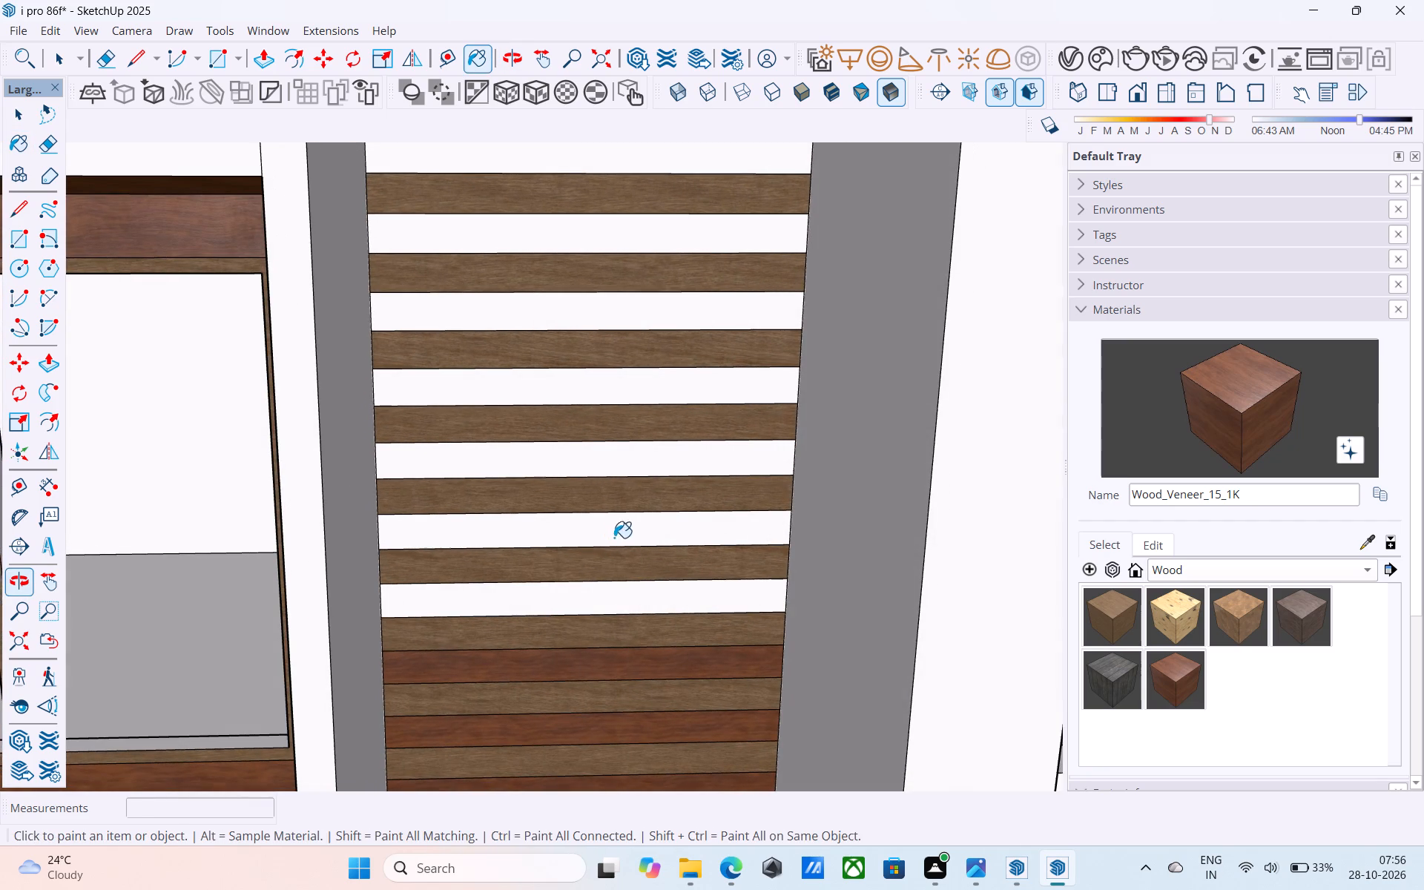
left_click(610, 610)
left_click(593, 538)
left_click(590, 458)
Paint six more white strips further up the grooved wall with Wood_Veneer_15_1K.
scroll(589, 444, "down", 2)
middle_click_drag(596, 469, 607, 645)
left_click(586, 569)
left_click(593, 517)
left_click(606, 448)
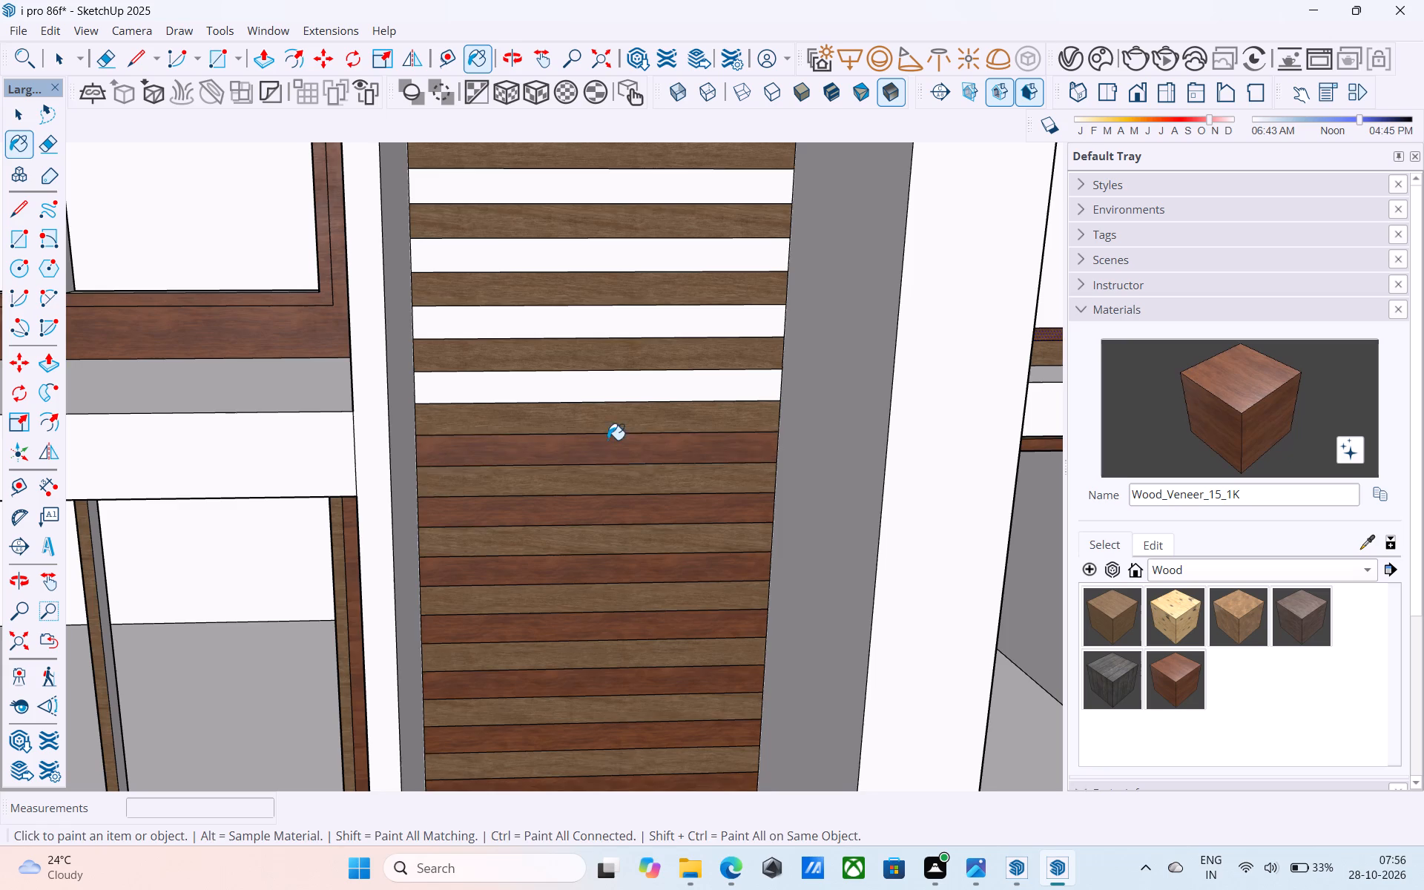
middle_click_drag(611, 437, 602, 579)
left_click(607, 524)
left_click(613, 467)
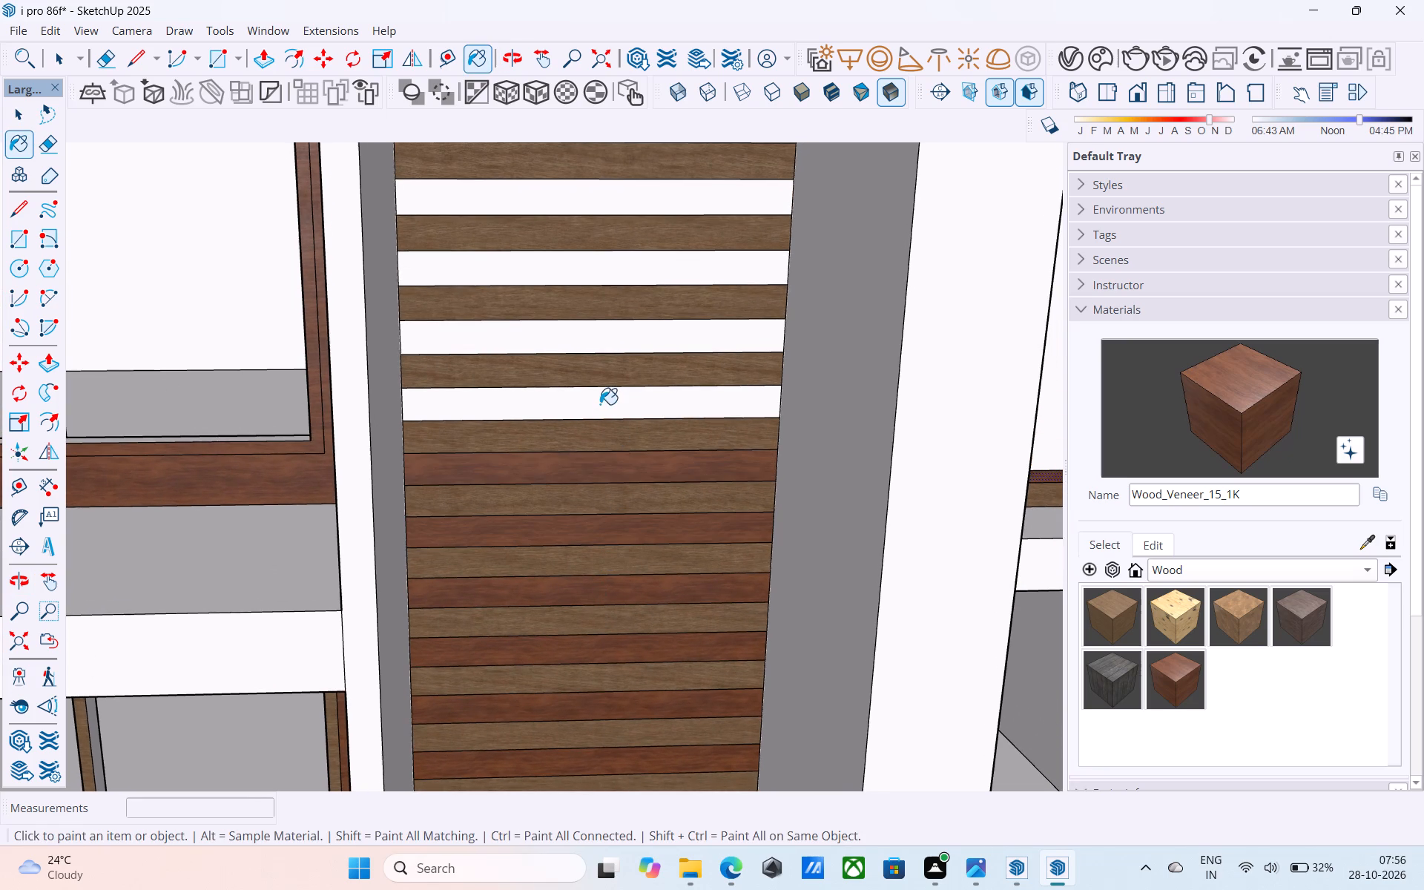
left_click(600, 404)
Paint the remaining eight white strips between the plywood strips up to the top of the grooved wall with Wood_Veneer_15_1K.
middle_click_drag(602, 386, 576, 559, "shift")
left_click(571, 475)
left_click(571, 419)
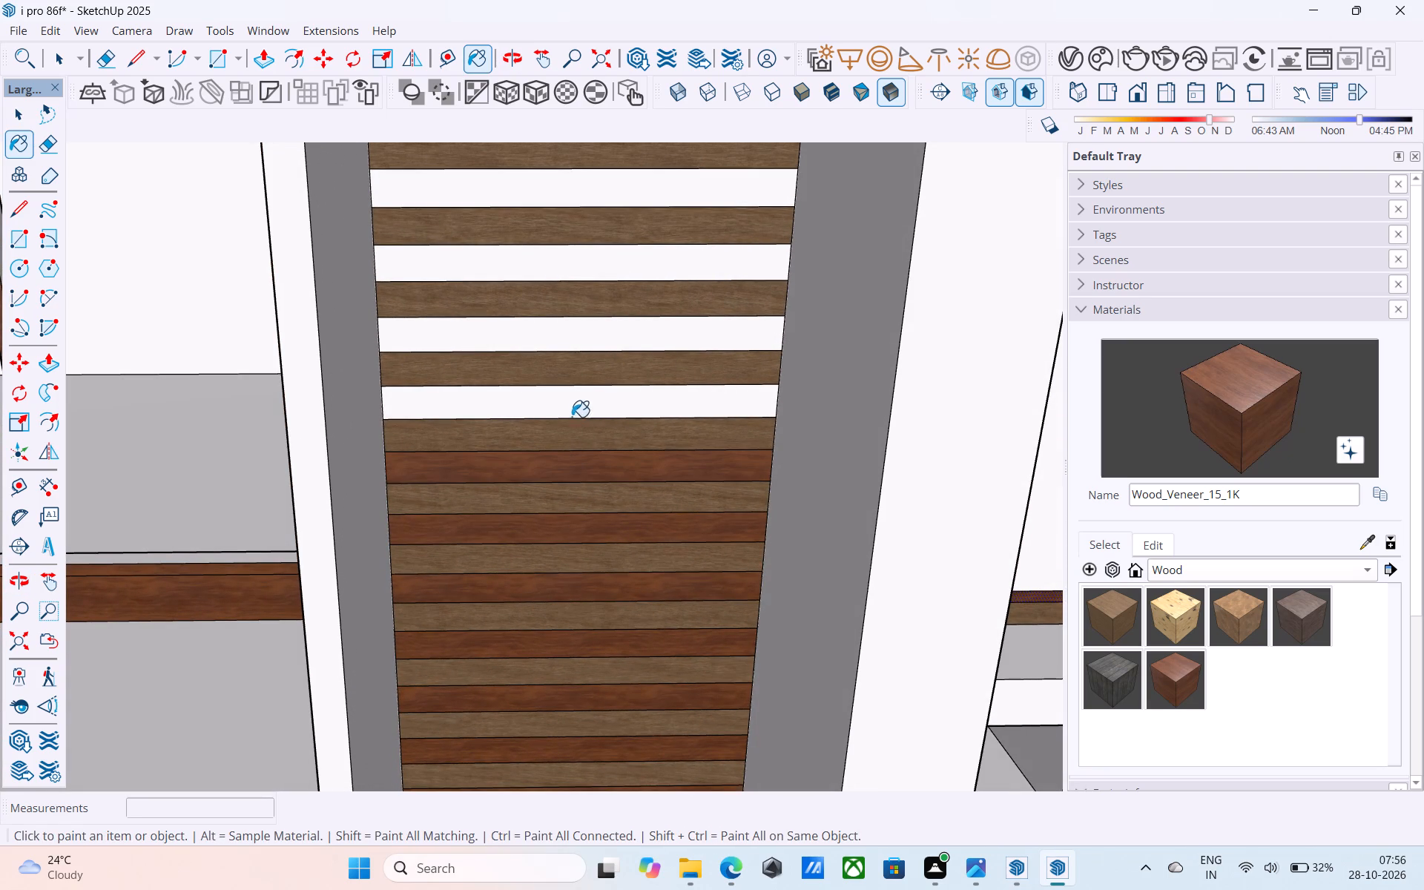
left_click_drag(580, 401, 587, 411)
scroll(584, 412, "down", 4)
middle_click_drag(583, 422, 551, 570, "shift")
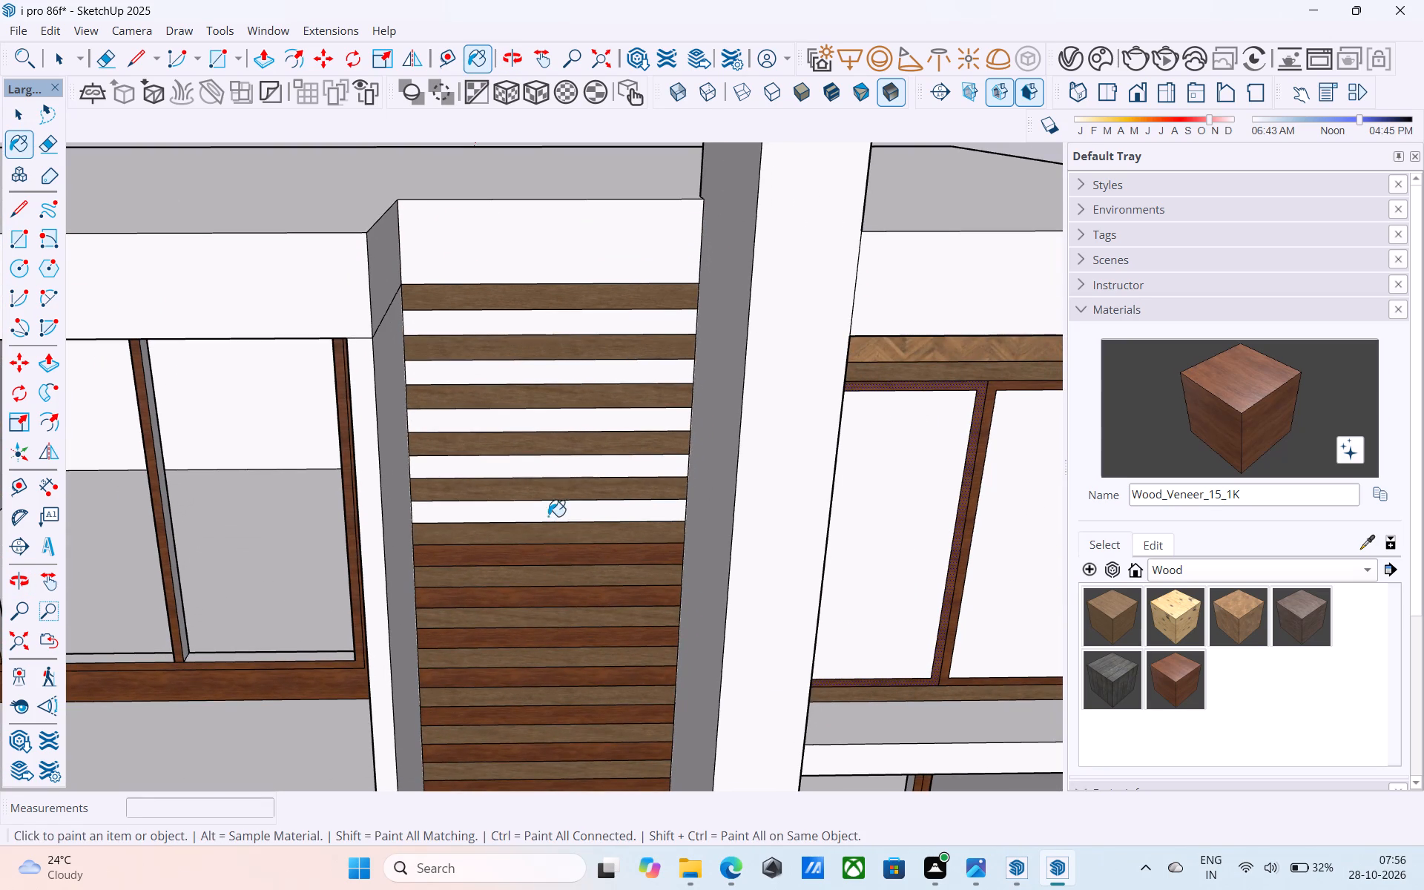
left_click(548, 516)
left_click(549, 477)
left_click(563, 415)
left_click(561, 474)
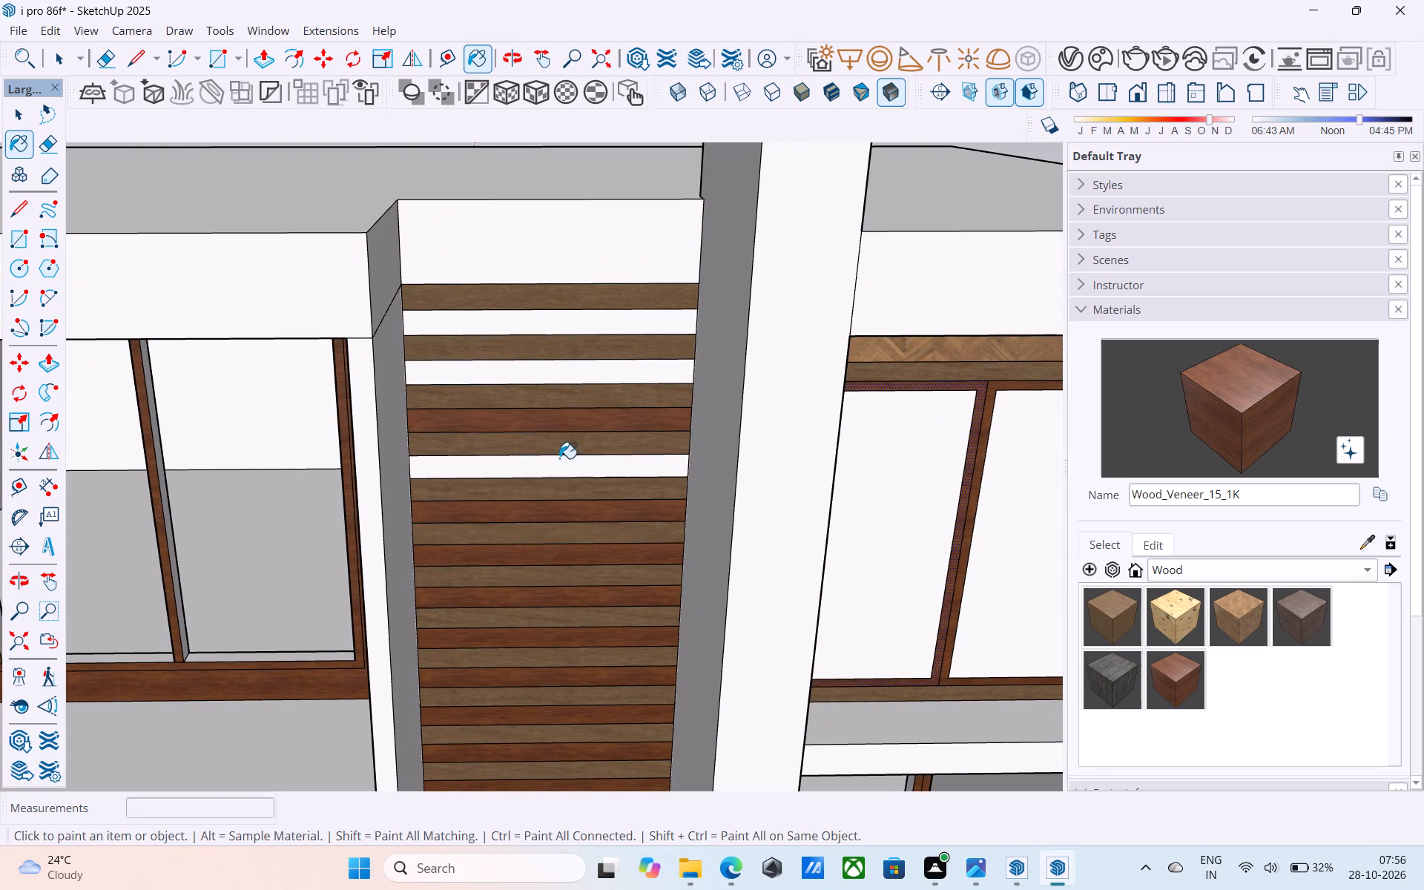
left_click(570, 378)
left_click(551, 317)
Examine the finished grooved wall and the whole facade from several angles.
scroll(565, 343, "down", 6)
middle_click_drag(580, 495, 625, 351)
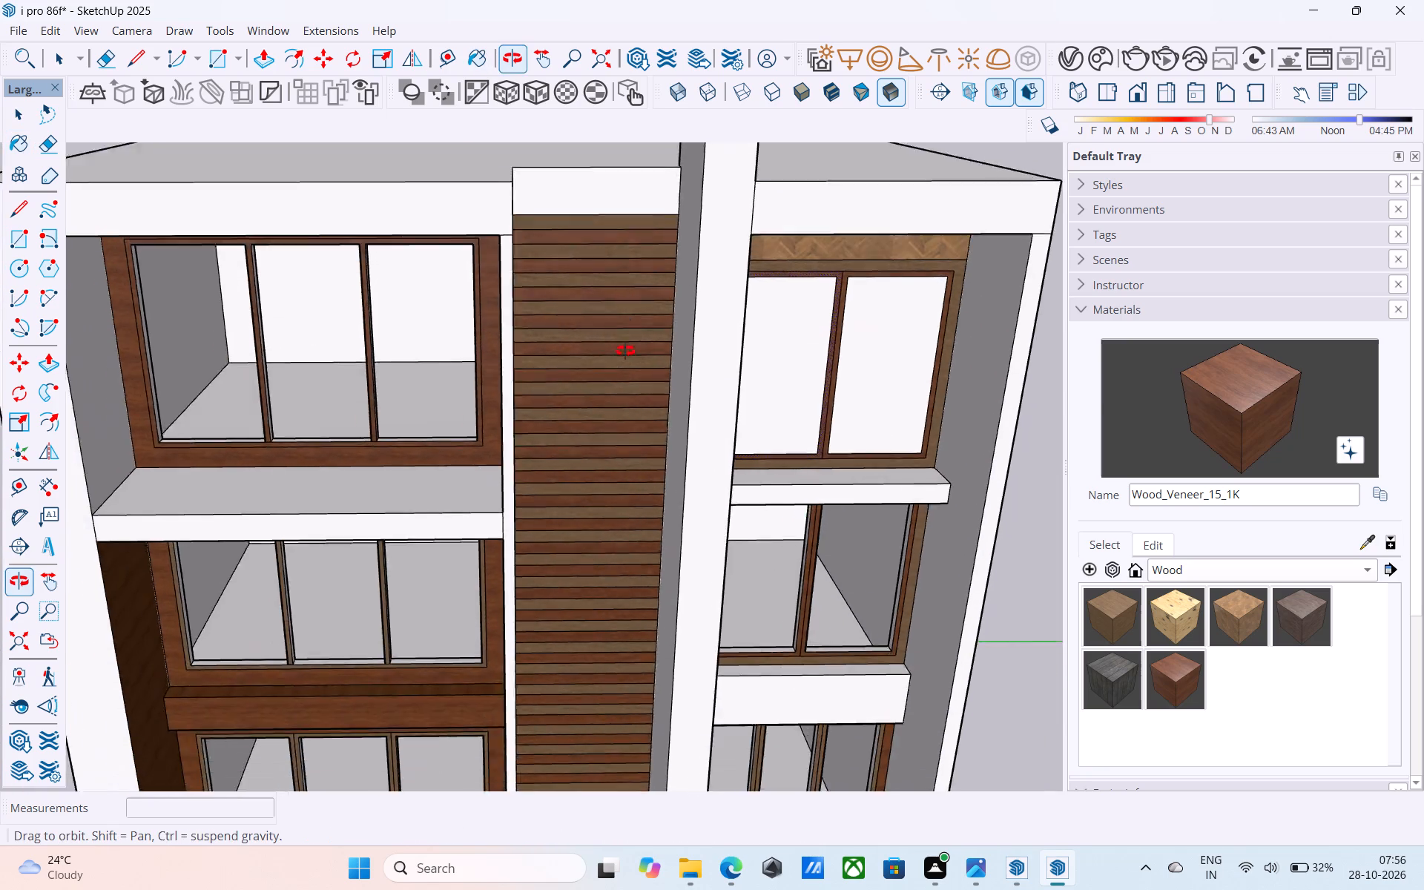
middle_click_drag(625, 351, 716, 234)
scroll(703, 262, "down", 6)
middle_click_drag(612, 515, 652, 453)
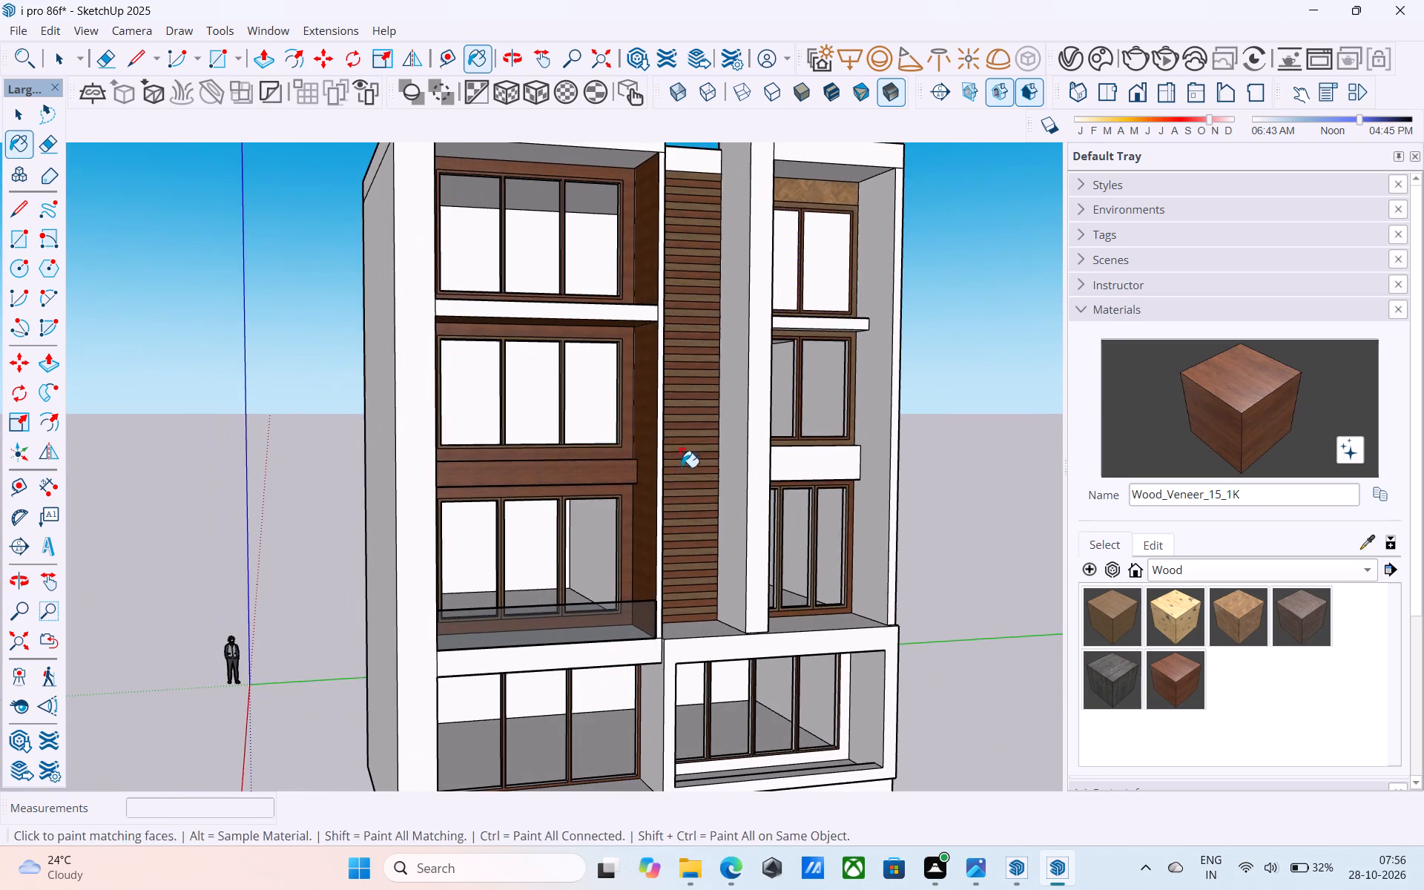
middle_click_drag(682, 467, 650, 484, "shift")
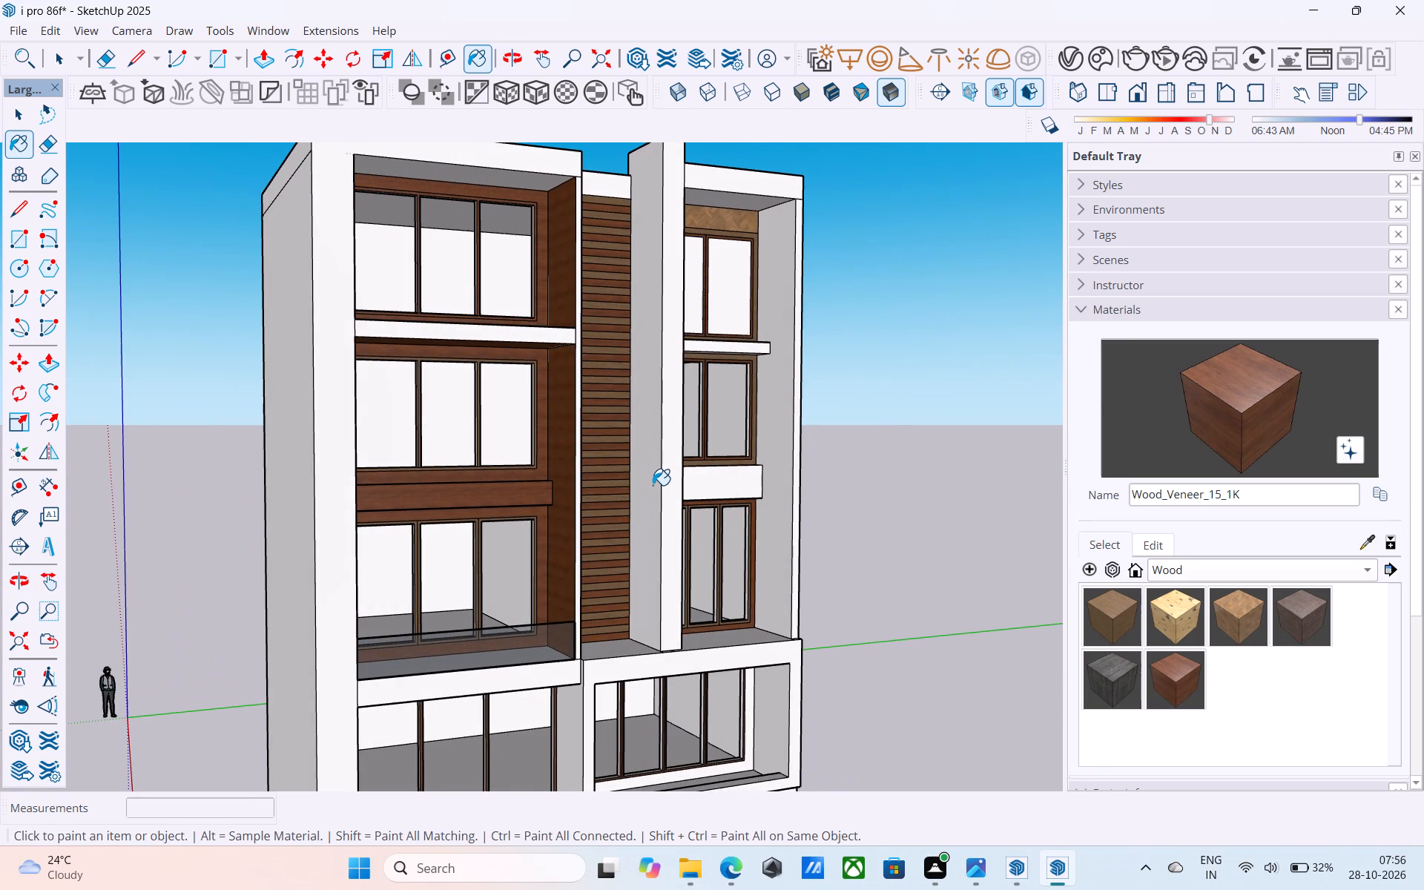
scroll(742, 464, "down", 4)
middle_click_drag(742, 463, 488, 447)
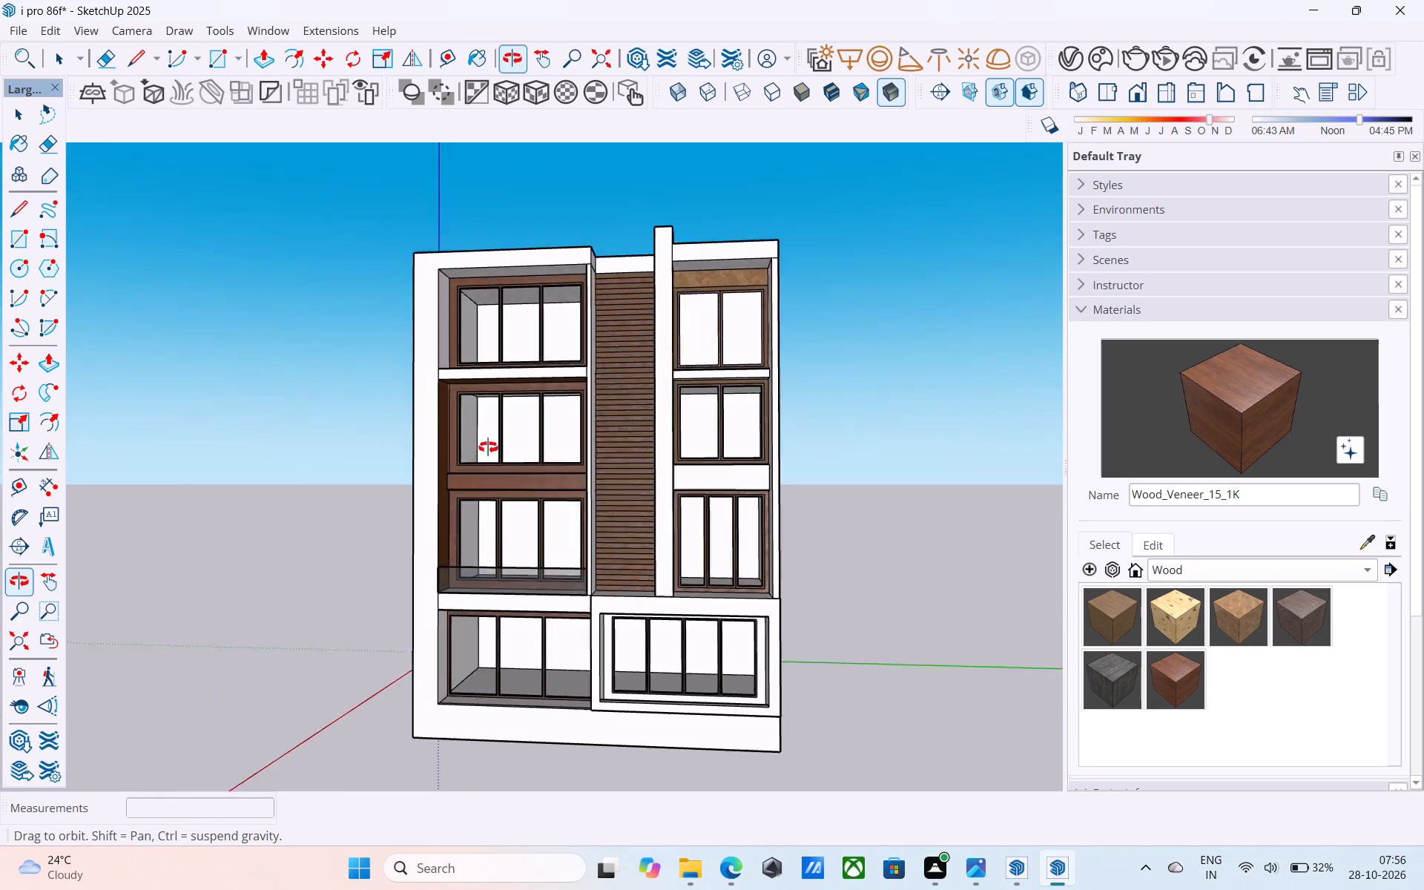
middle_click_drag(488, 447, 692, 476)
middle_click_drag(775, 484, 768, 516)
middle_click_drag(767, 507, 494, 508)
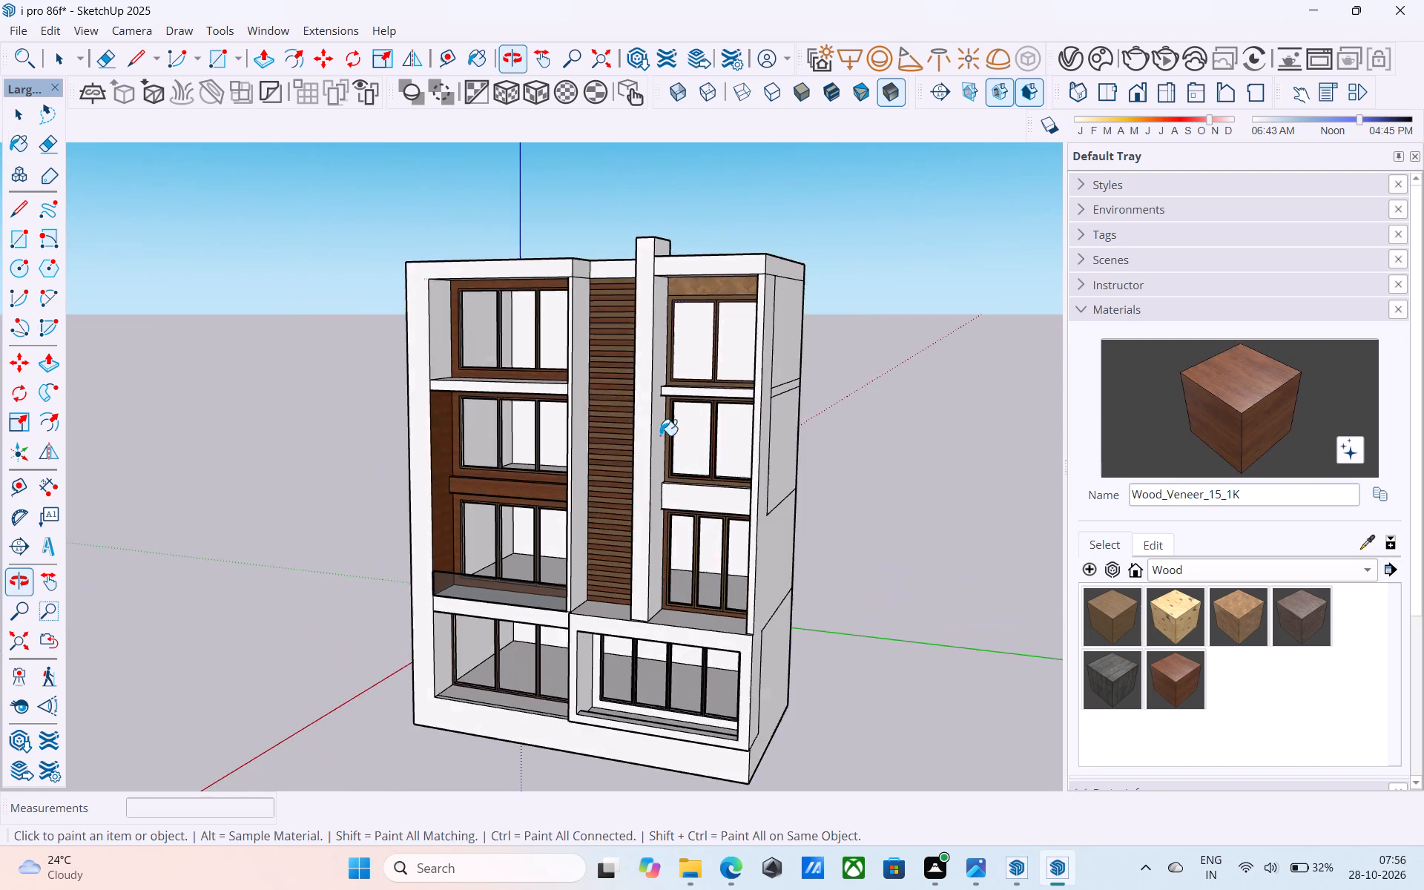
Save the model with the completed grooved wall finishes.
scroll(713, 373, "up", 3)
key("ctrl+s")
key("space")
scroll(713, 373, "down", 4)
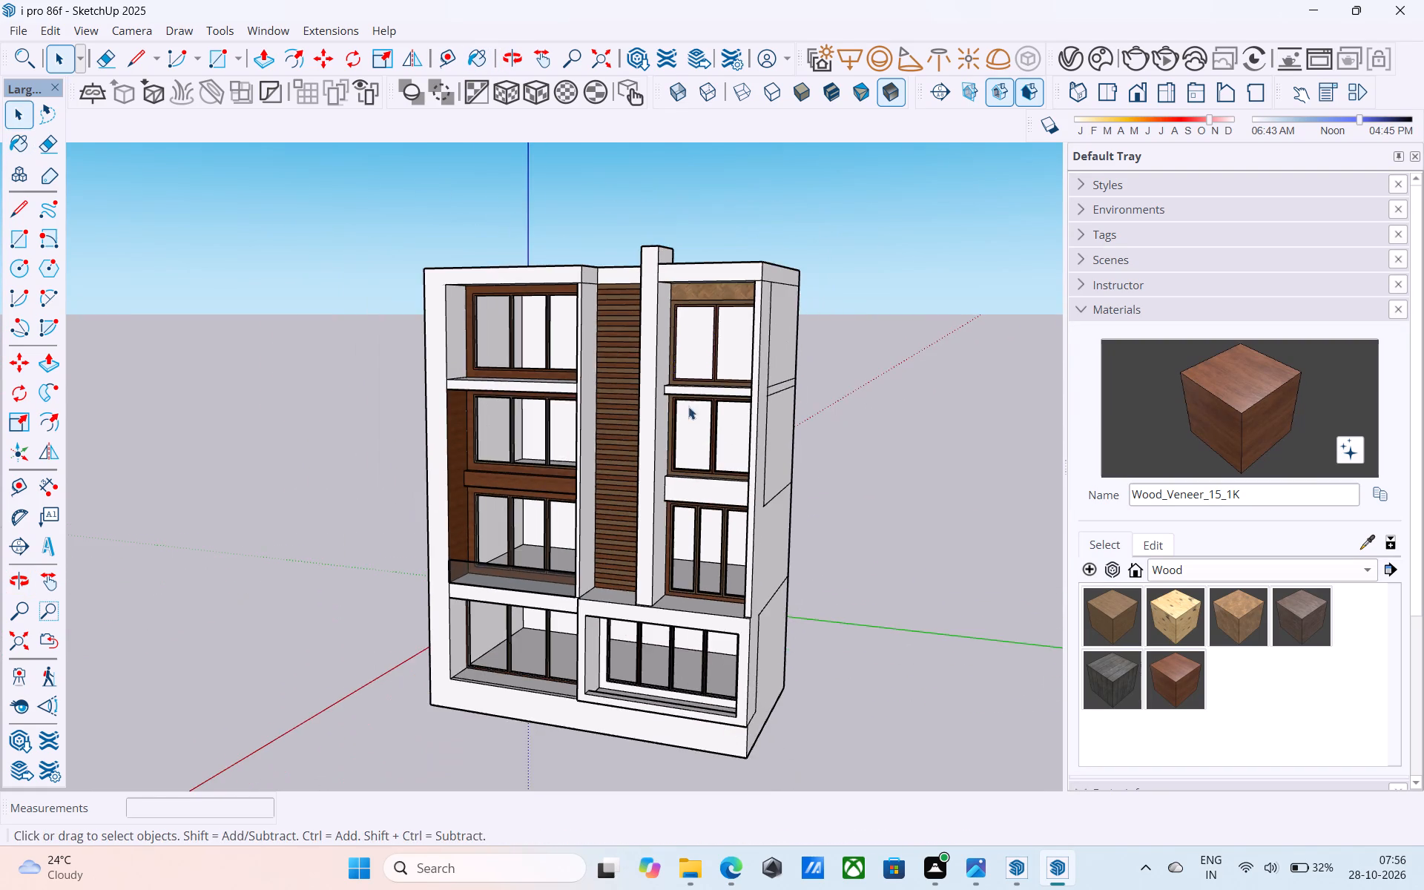
scroll(688, 406, "down", 1)
middle_click_drag(667, 412, 818, 429)
key("ctrl+s")
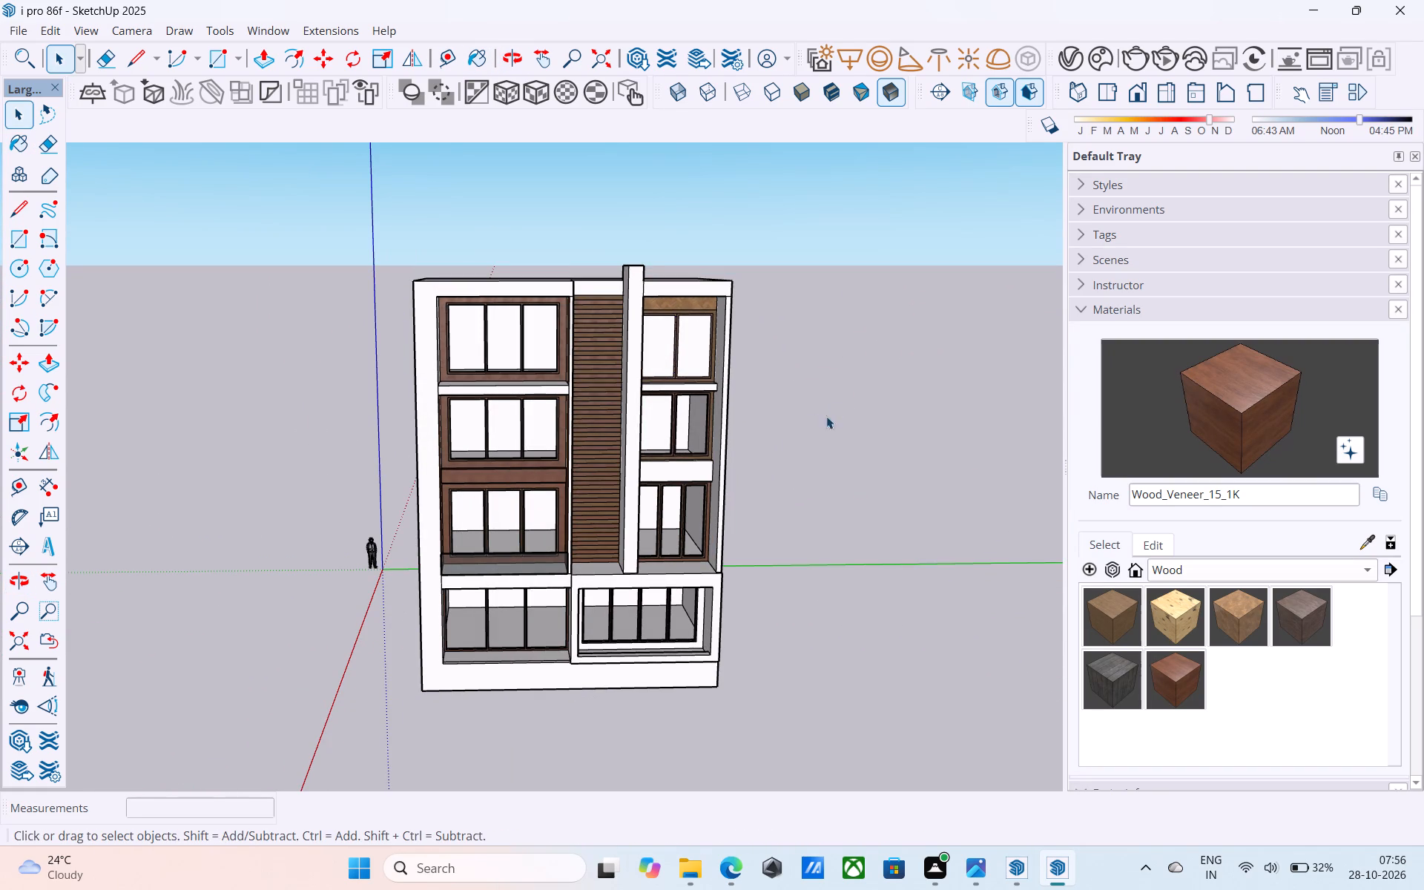
Paint the surround of the framed window in the projecting ground-floor bay below the fin with Plywood_01_1K.
middle_click_drag(785, 439, 811, 386)
middle_click_drag(823, 387, 808, 361)
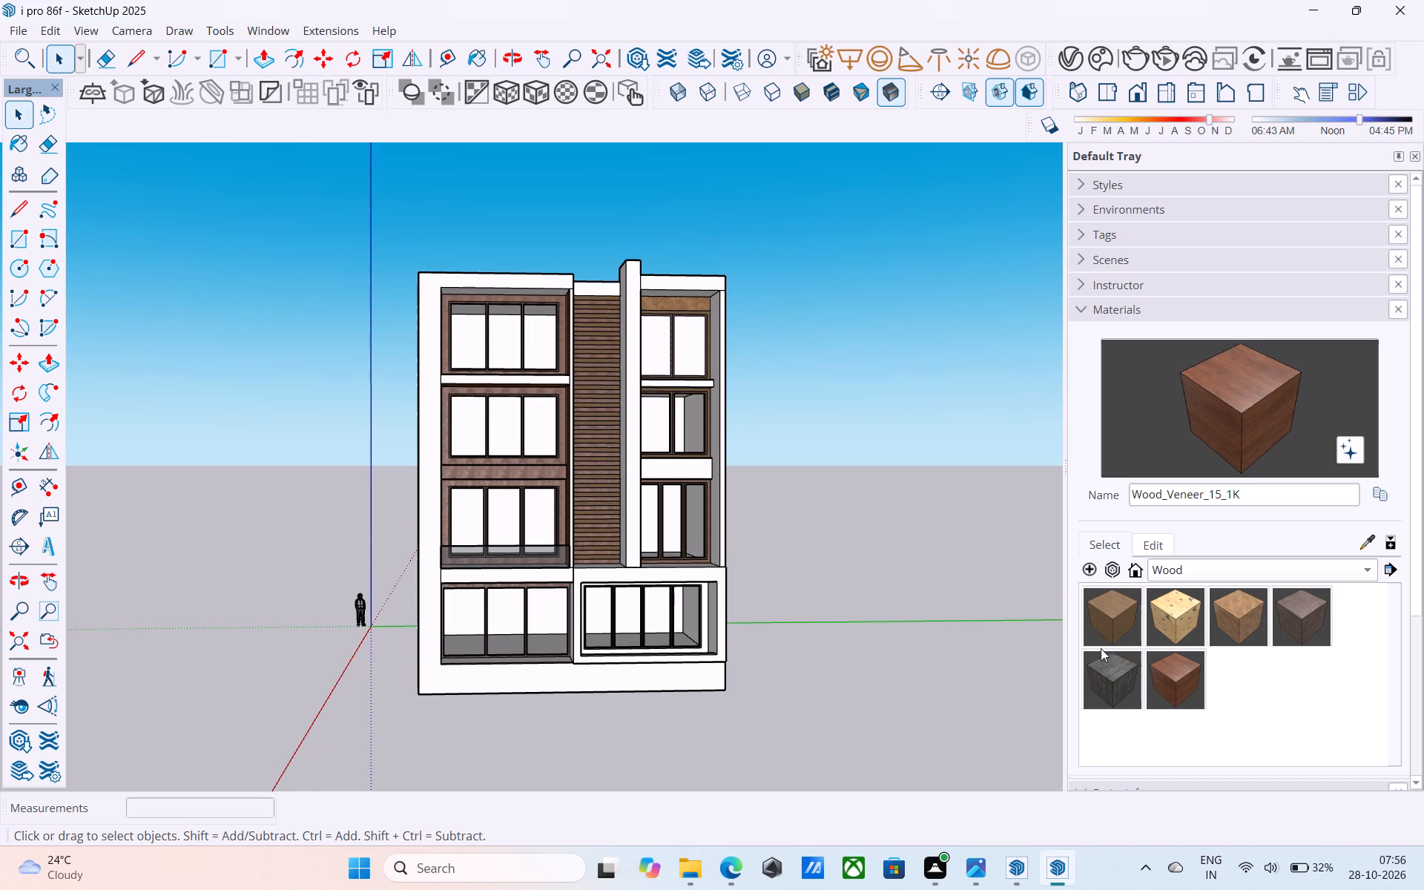
left_click(1107, 629)
scroll(580, 629, "up", 13)
left_click(825, 601)
Look over the facade and the building's plain side wall from different angles.
scroll(835, 555, "down", 9)
middle_click_drag(570, 619, 681, 664)
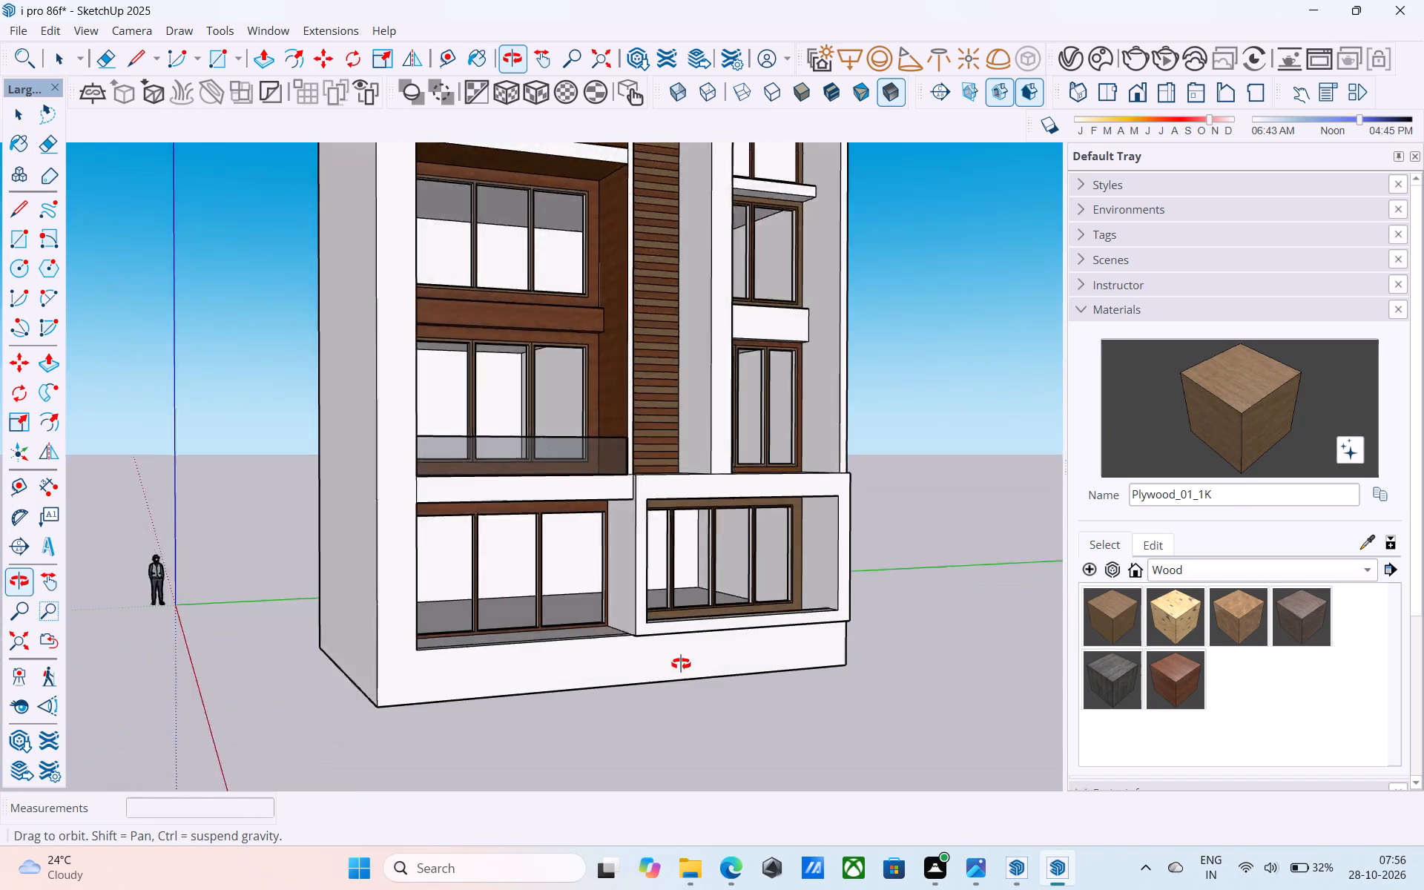
middle_click_drag(681, 664, 665, 690)
scroll(665, 690, "down", 7)
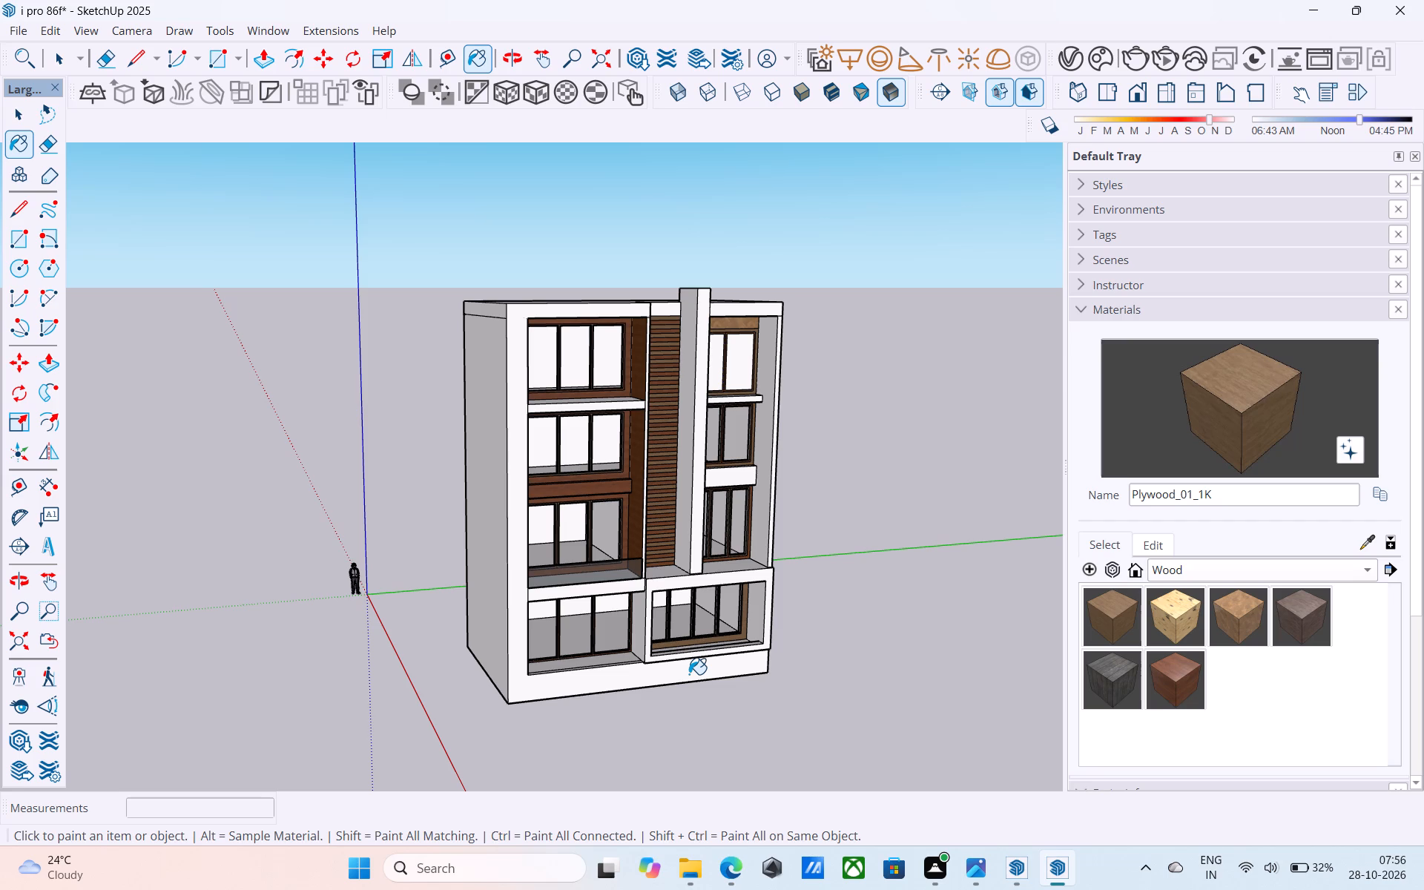
scroll(689, 674, "up", 1)
scroll(704, 677, "down", 4)
middle_click_drag(703, 701, 1055, 768)
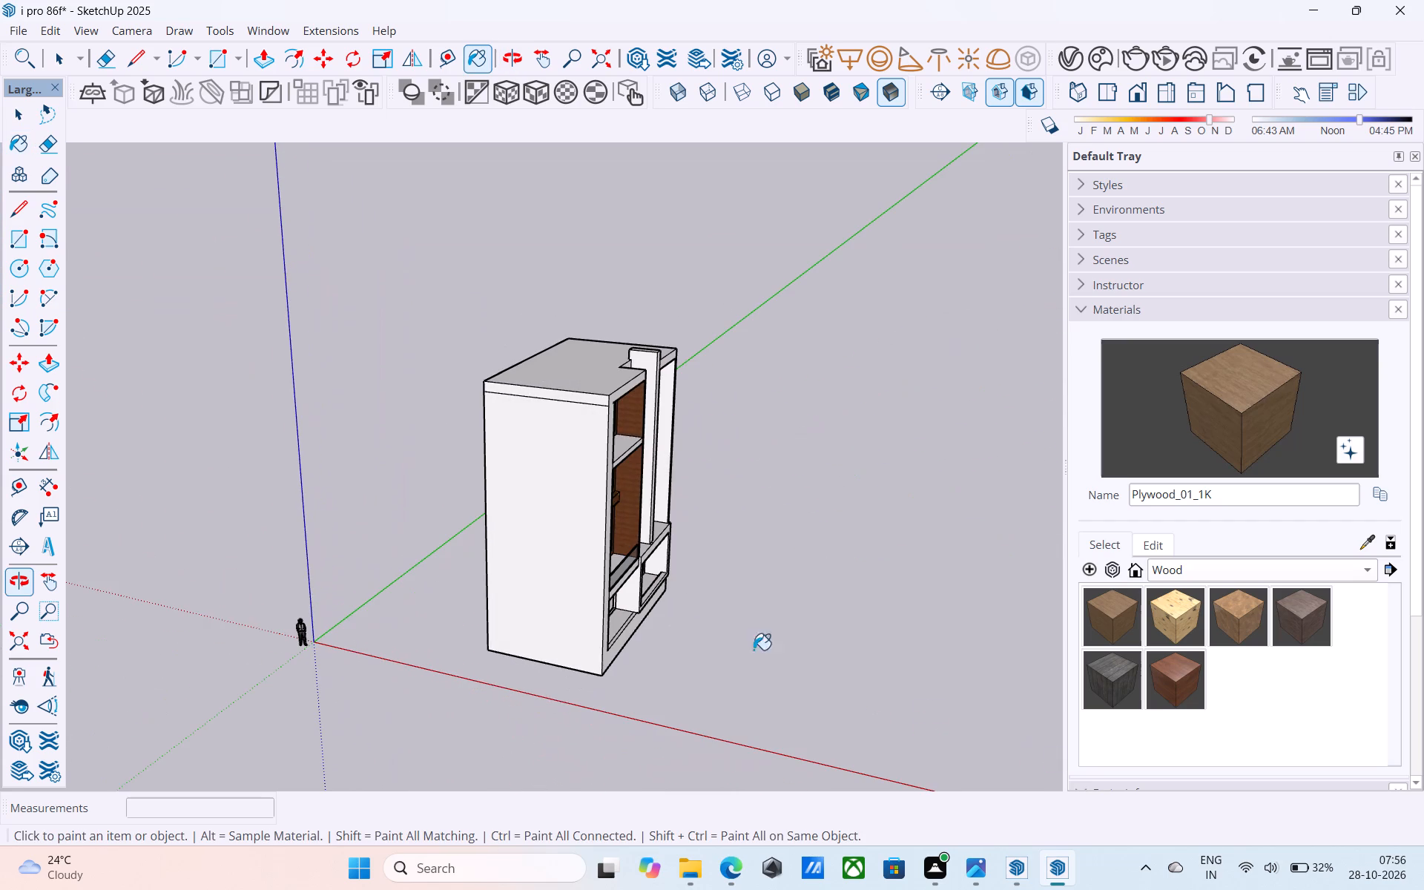
scroll(645, 514, "up", 1)
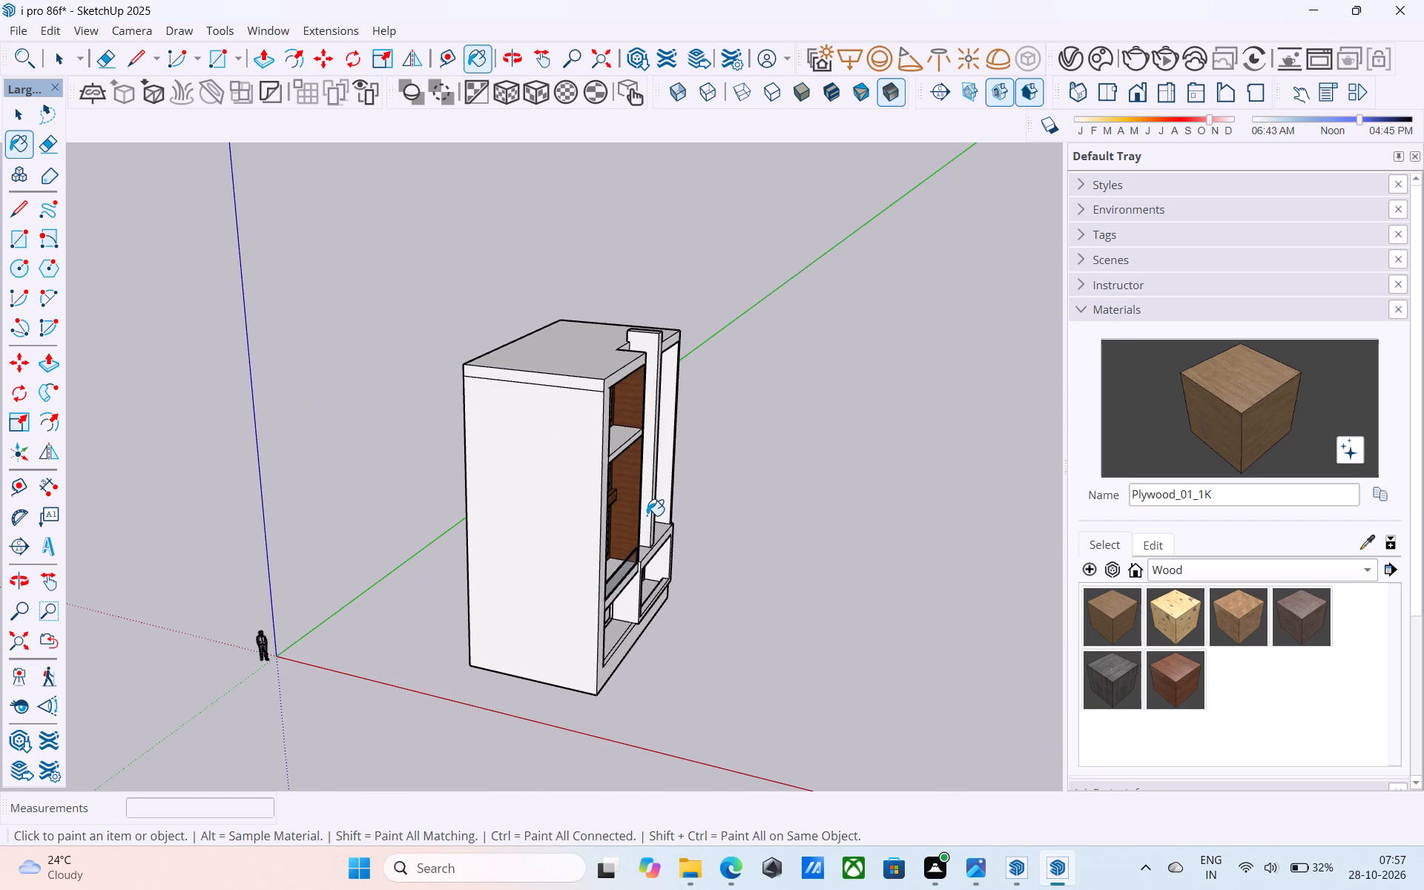
key("space")
Draw two 3' lines across the front corner pier, extending the top and bottom edges of the slab below the top floor, and save the model.
middle_click_drag(706, 665, 691, 643)
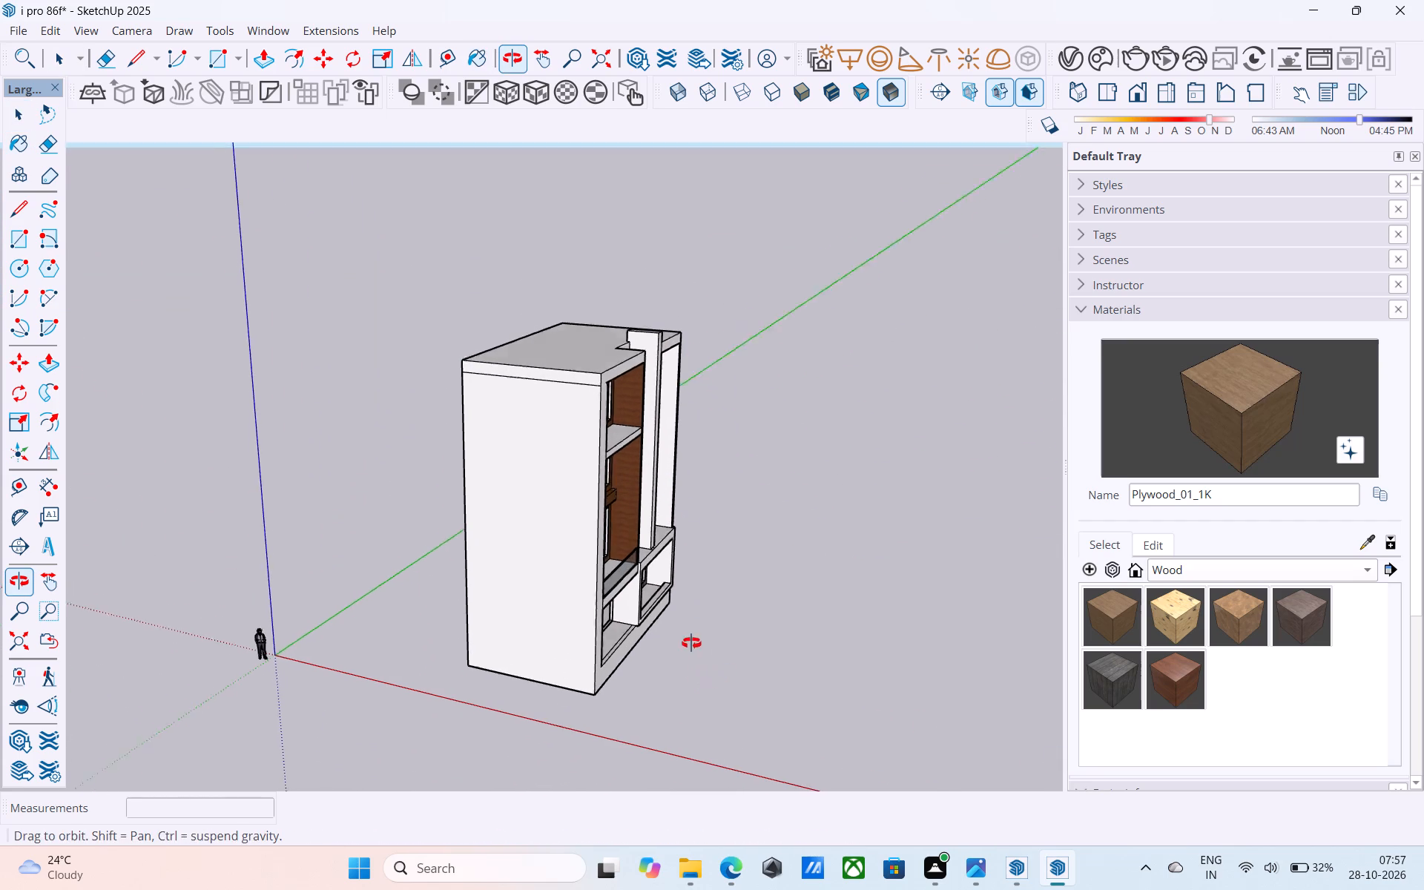
middle_click_drag(691, 643, 688, 625)
middle_click_drag(565, 357, 518, 343)
scroll(610, 414, "up", 4)
middle_click_drag(573, 472, 428, 480)
key("l")
scroll(472, 487, "up", 9)
left_click(521, 442)
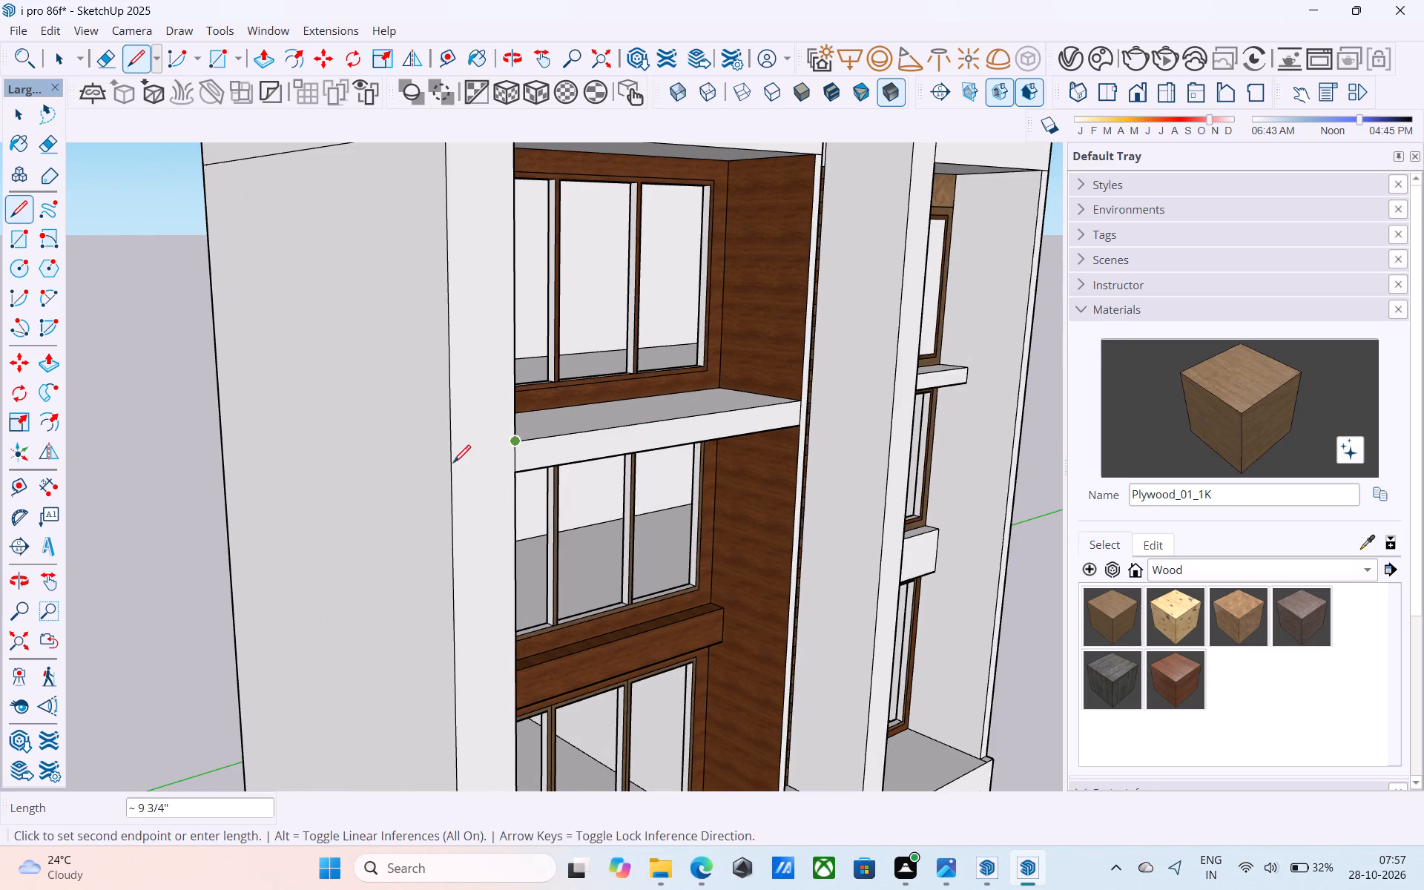
left_click(451, 455)
key("ctrl+s")
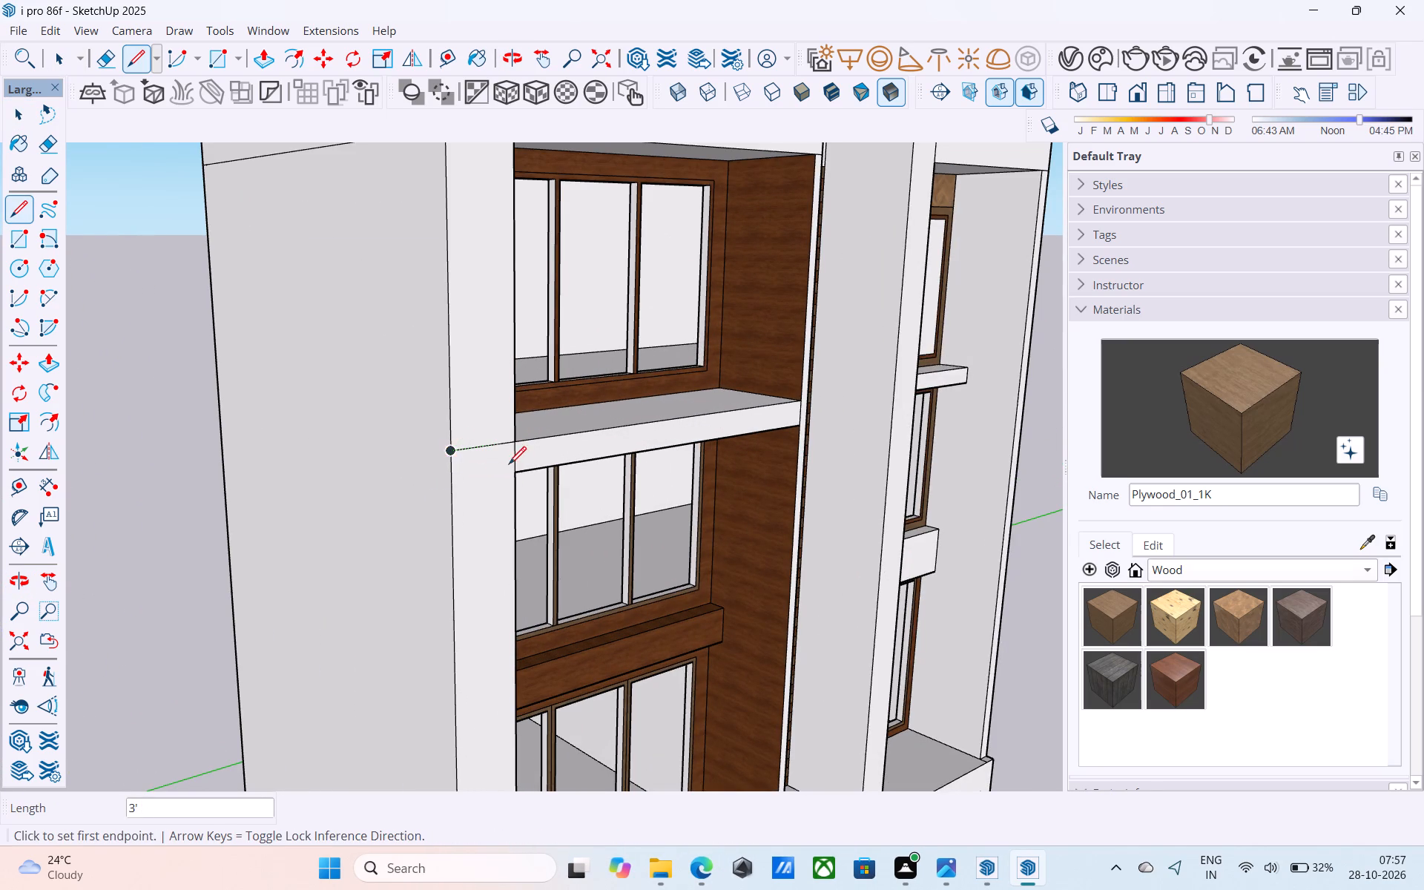
left_click(512, 471)
left_click(455, 475)
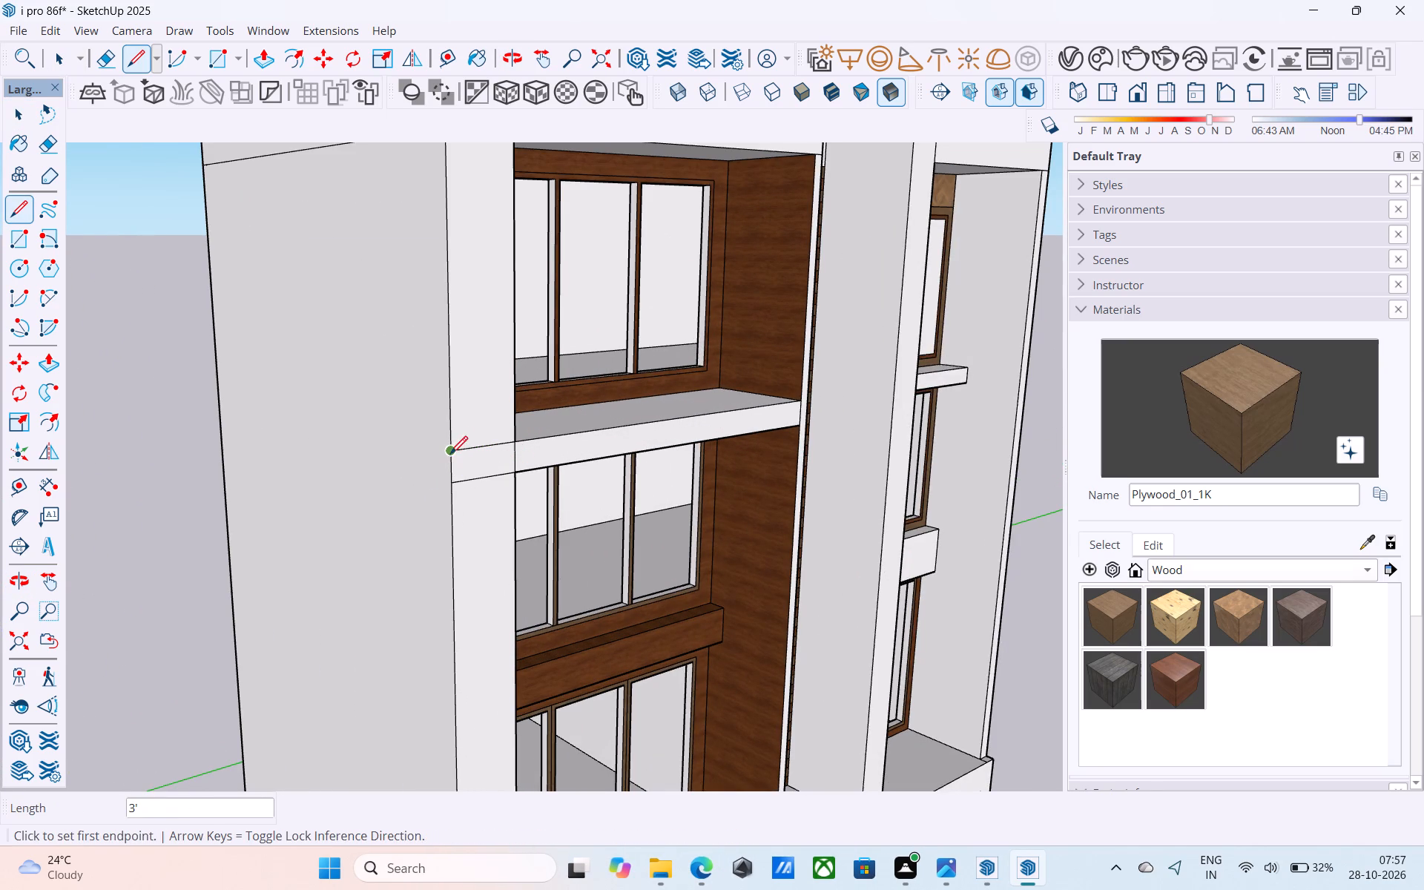
Continue both slab-edge lines horizontally across the full 25' length of the plain side wall.
left_click(450, 455)
middle_click_drag(273, 412, 791, 452)
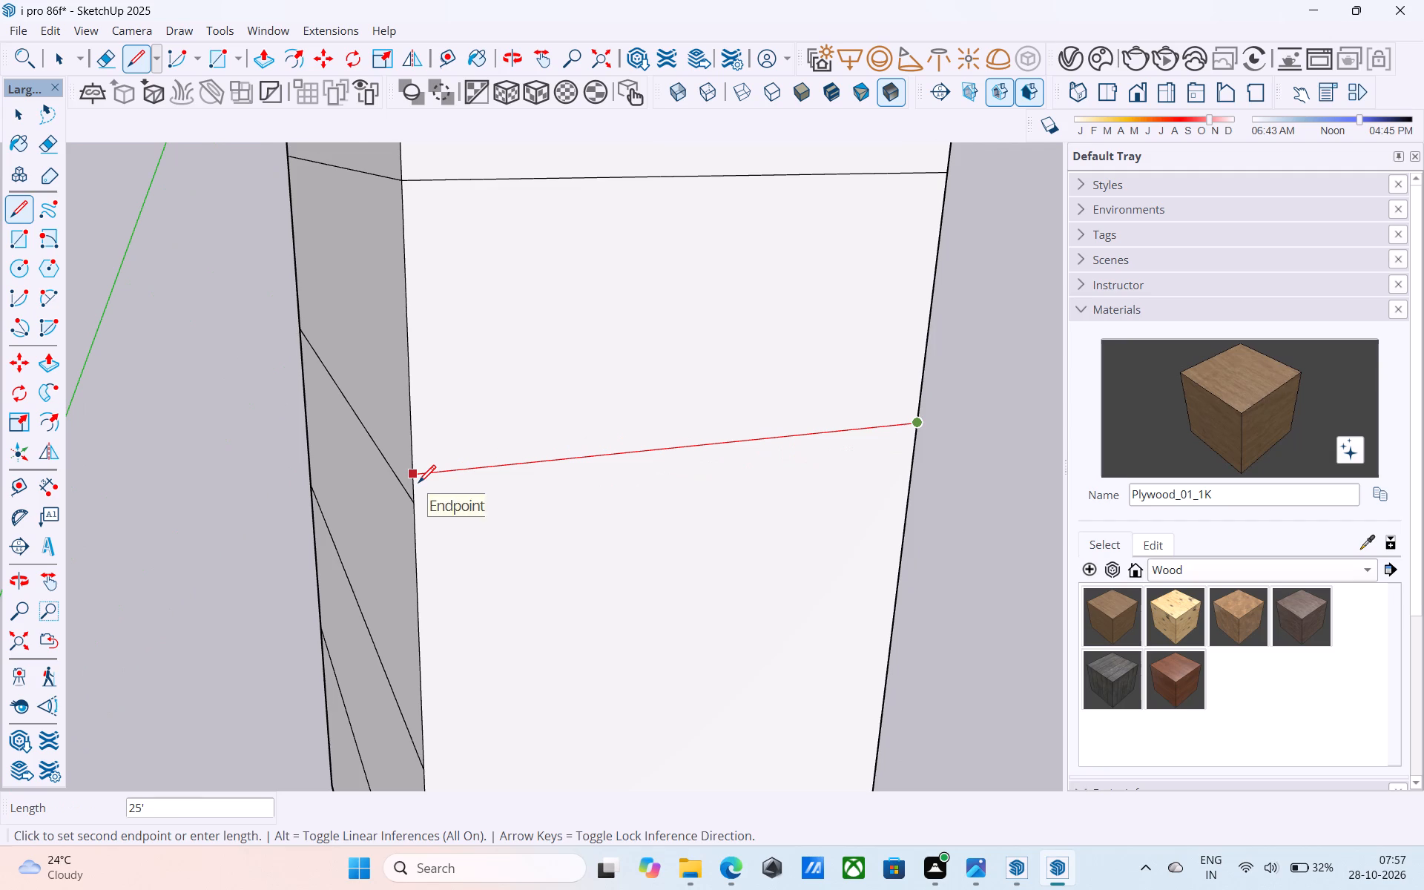
left_click(418, 479)
scroll(420, 478, "down", 5)
middle_click_drag(711, 476, 349, 445)
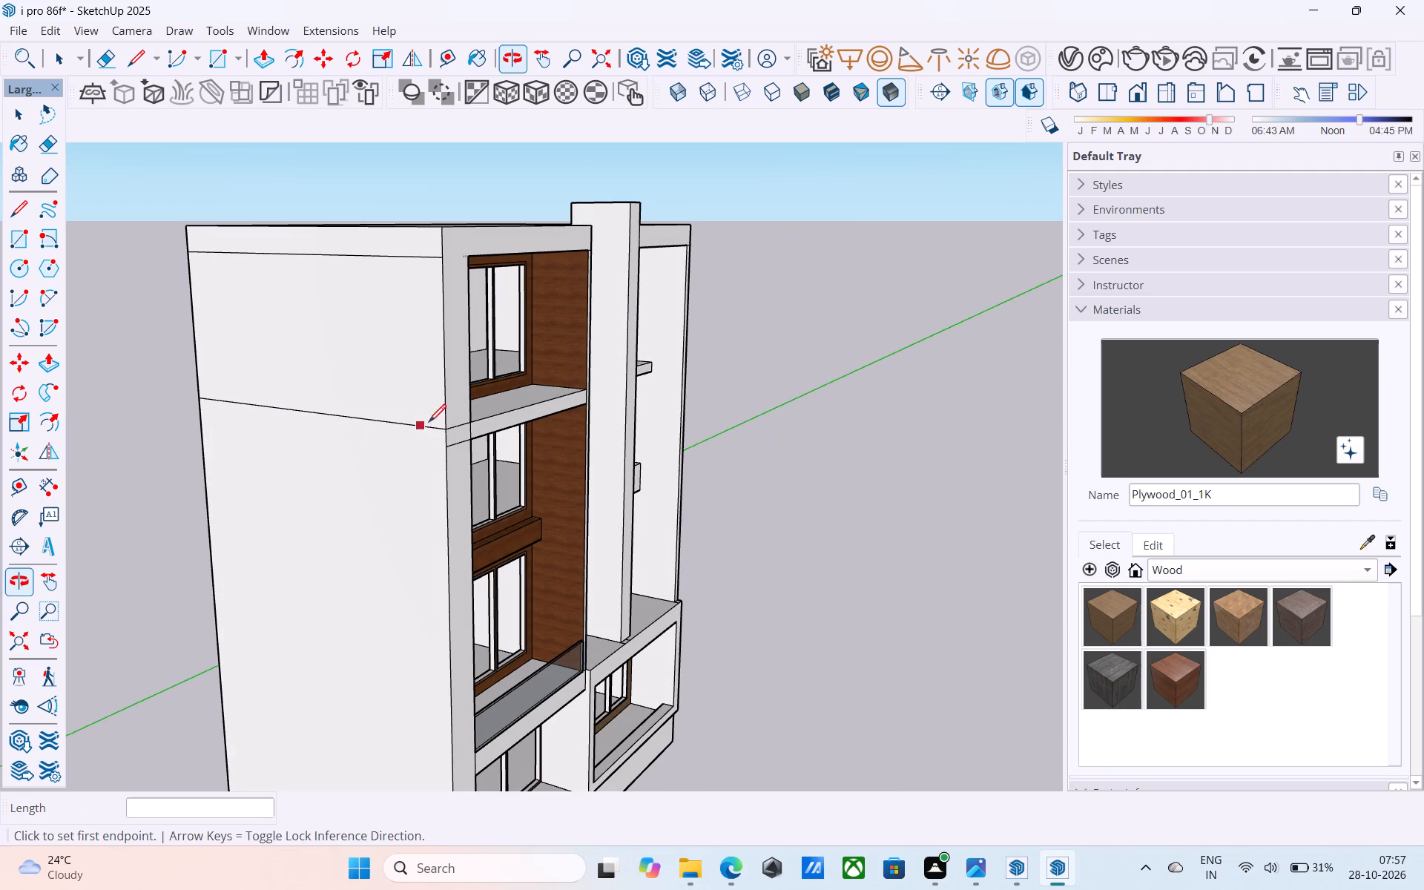
left_click(445, 441)
middle_click_drag(329, 439, 719, 487)
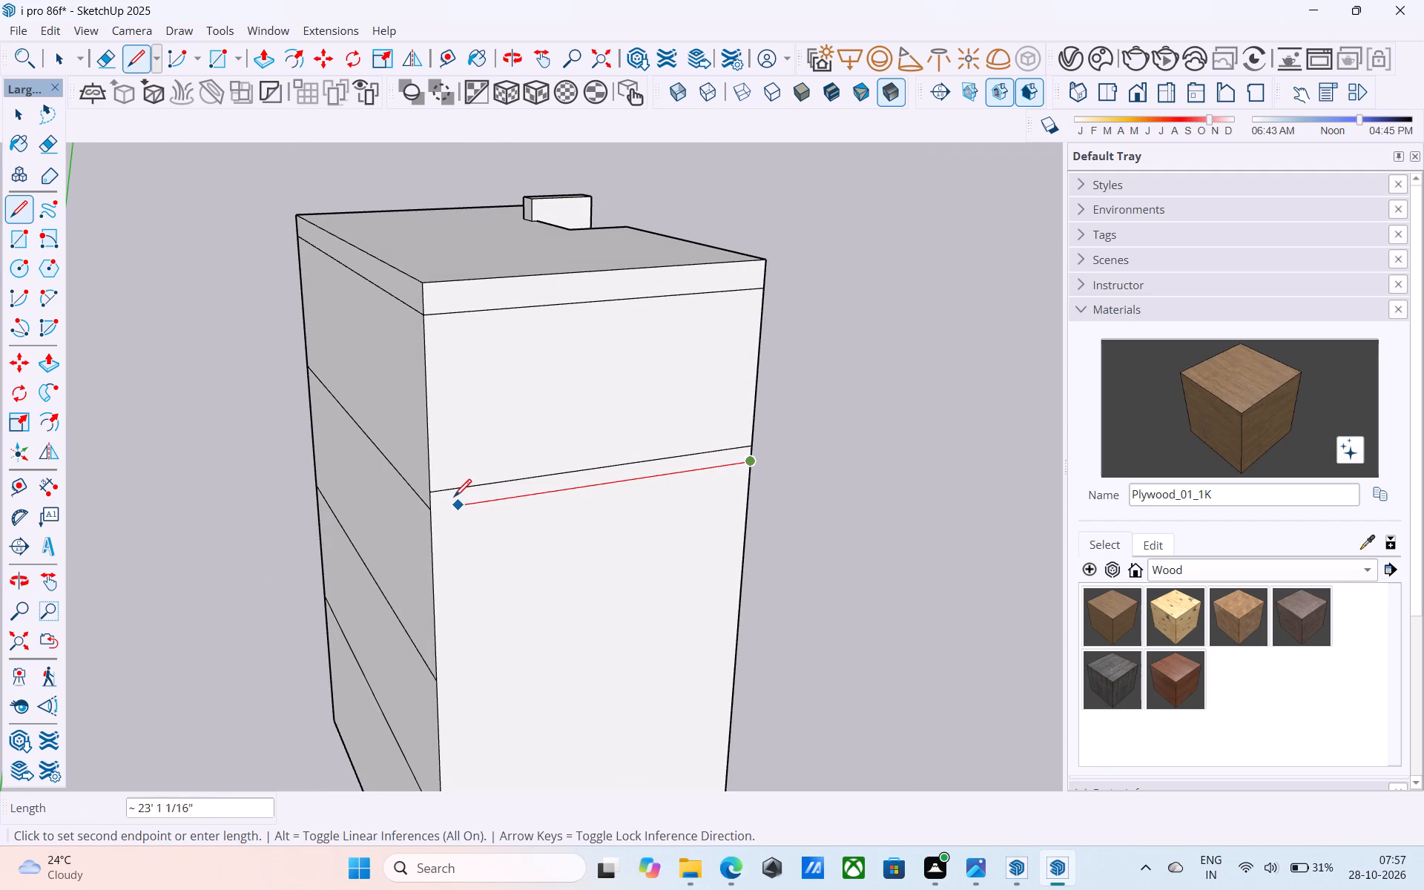
left_click(435, 503)
scroll(652, 487, "down", 2)
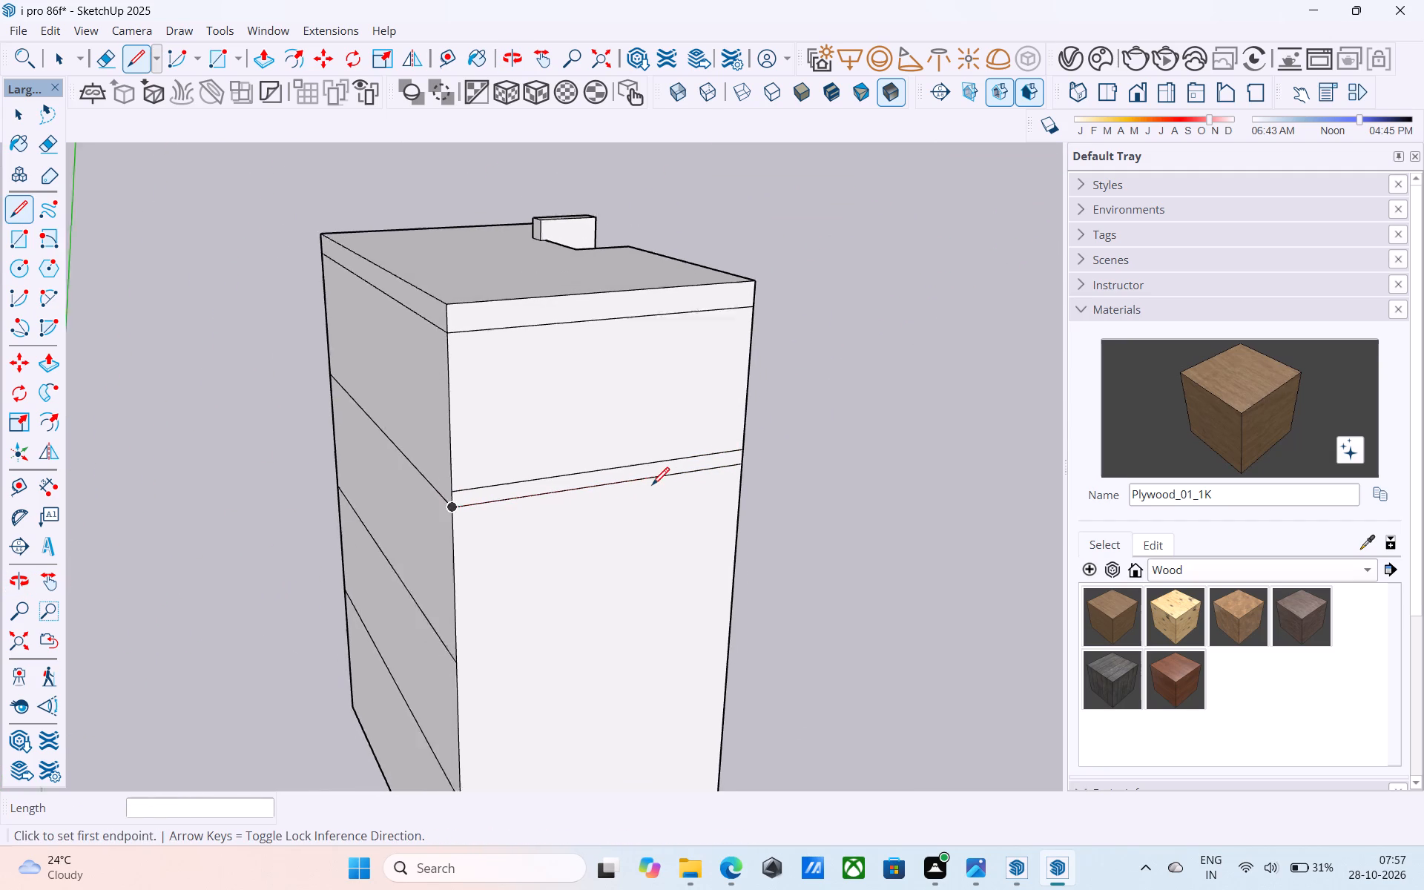
Save the model with the new band outline on the pier and side wall.
scroll(652, 487, "down", 2)
middle_click_drag(649, 484, 355, 455)
scroll(641, 410, "down", 4)
middle_click_drag(655, 454, 440, 374)
middle_click_drag(460, 375, 443, 379)
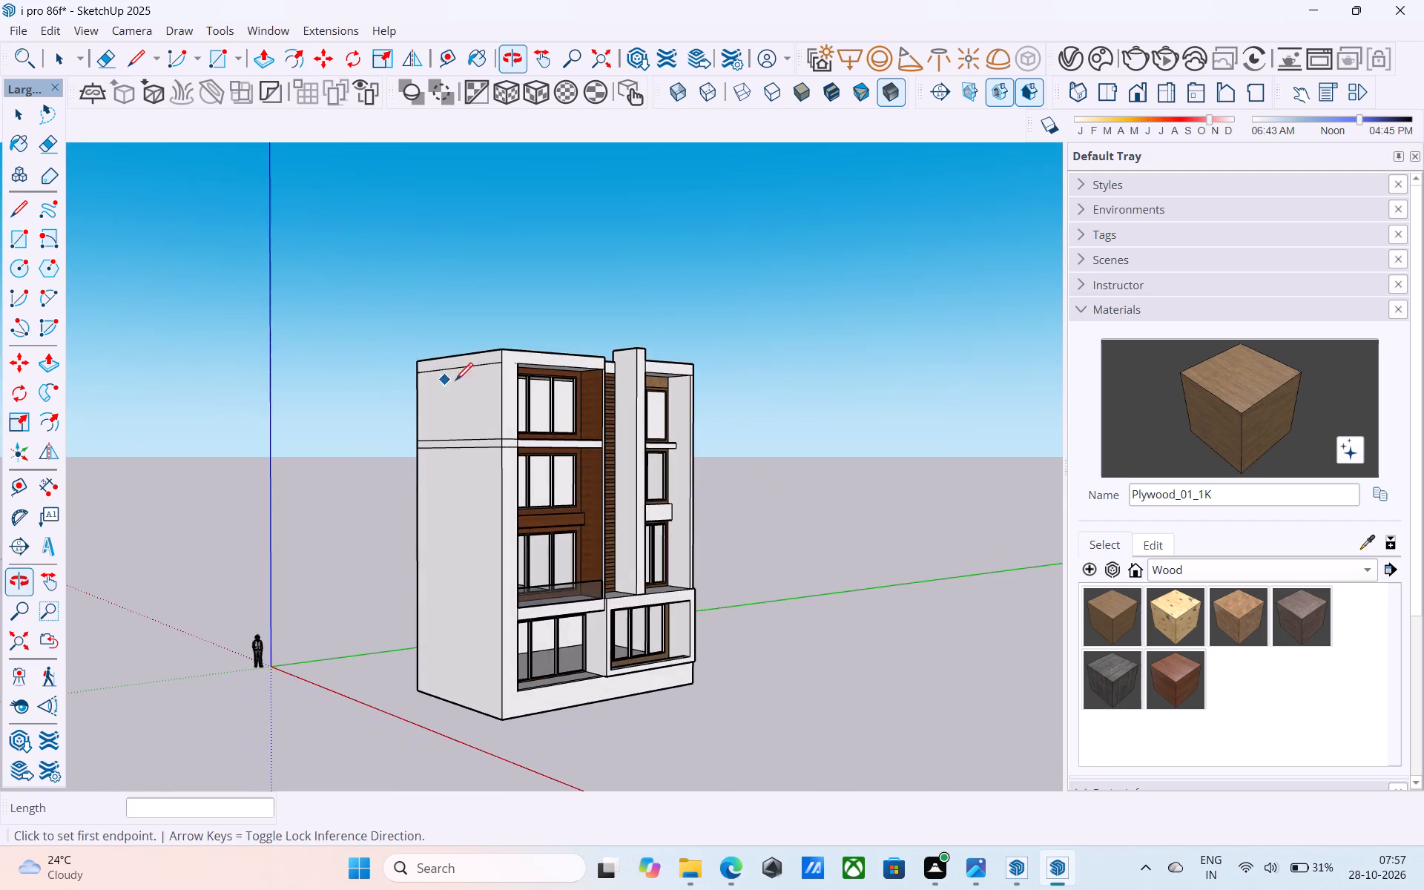
key("space")
scroll(467, 382, "up", 3)
key("ctrl+s")
scroll(473, 382, "down", 3)
key("space")
Examine the outlined band on the side wall and pier together with the front facade from several angles.
middle_click_drag(475, 386, 485, 459)
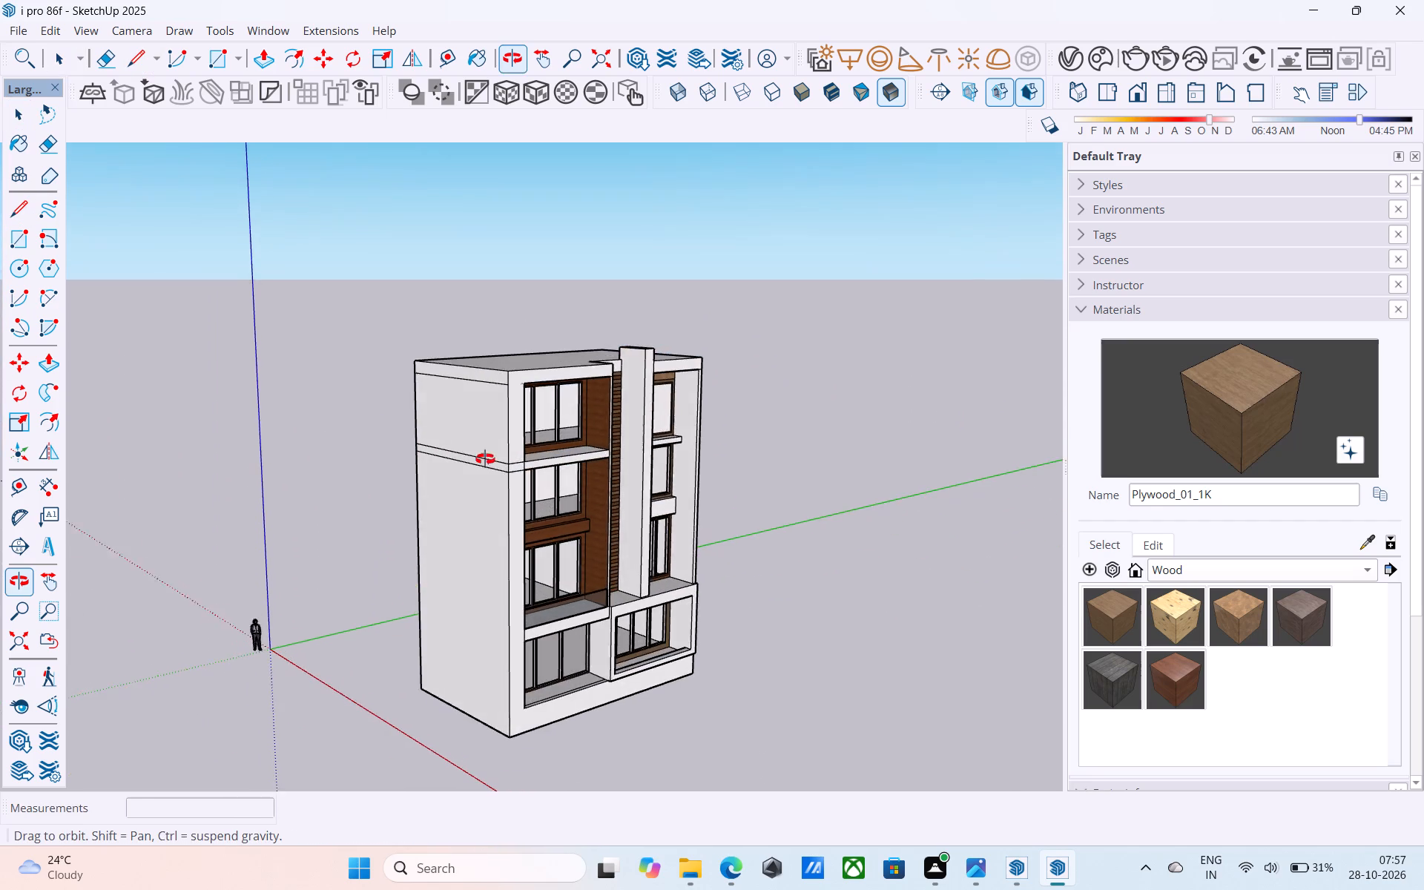
middle_click_drag(485, 459, 478, 460)
scroll(497, 468, "up", 3)
middle_click_drag(522, 498, 530, 349)
scroll(534, 352, "up", 1)
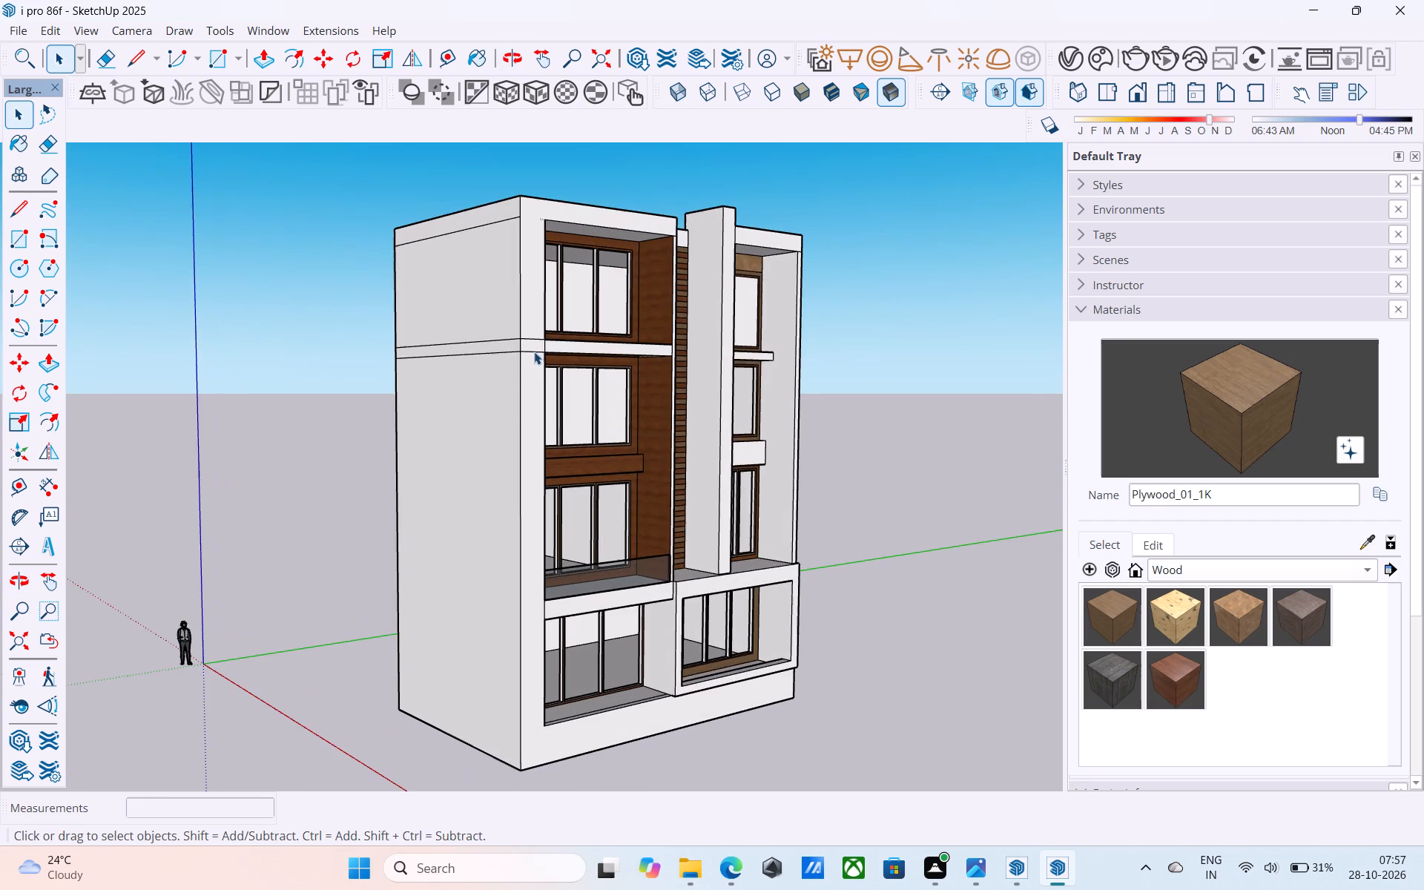
middle_click_drag(599, 472, 285, 521)
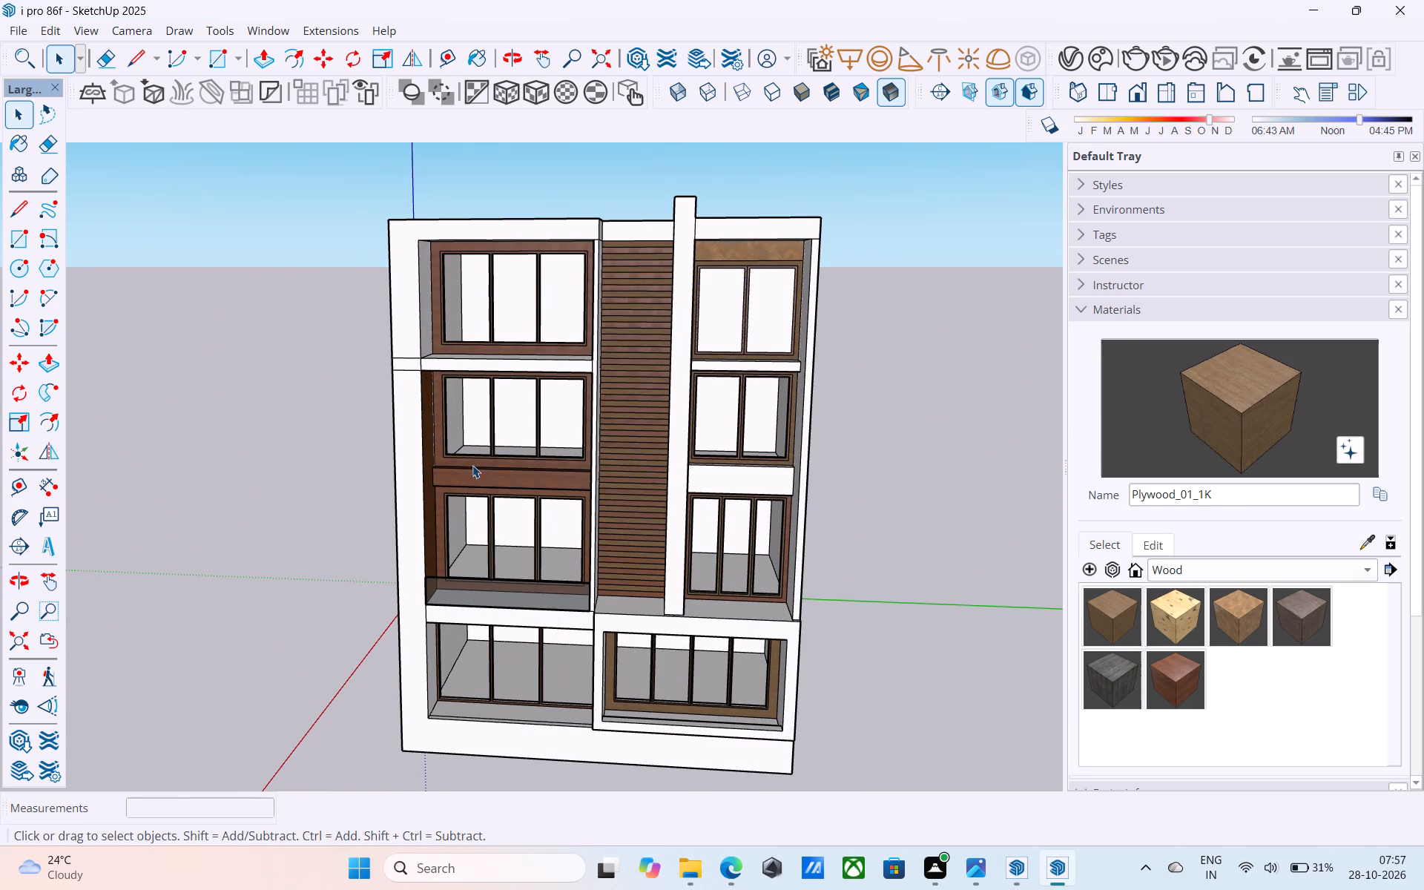
scroll(487, 442, "down", 2)
middle_click_drag(487, 442, 533, 329)
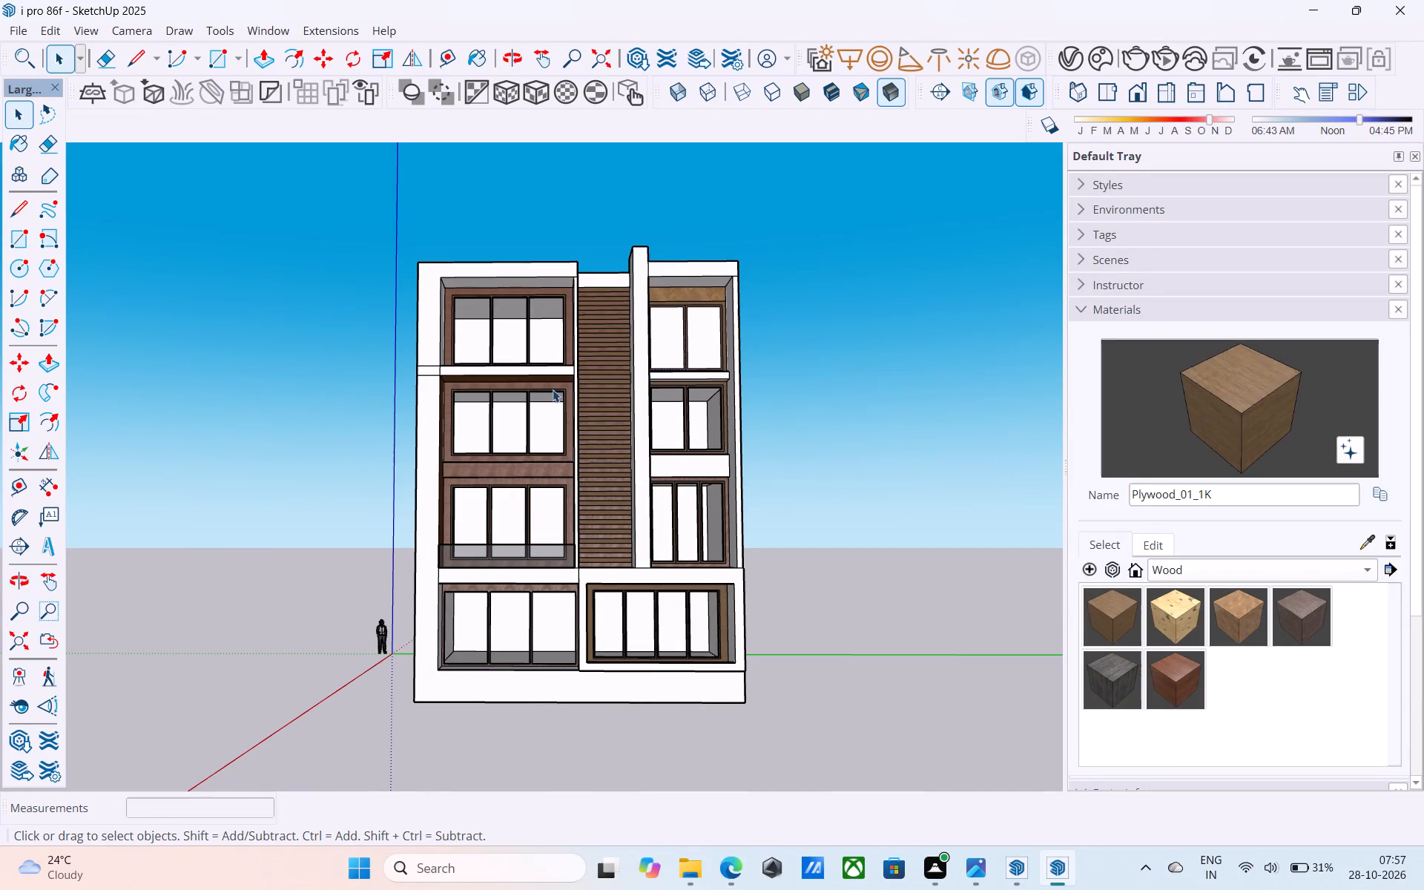
scroll(554, 392, "down", 4)
middle_click_drag(555, 407, 804, 398)
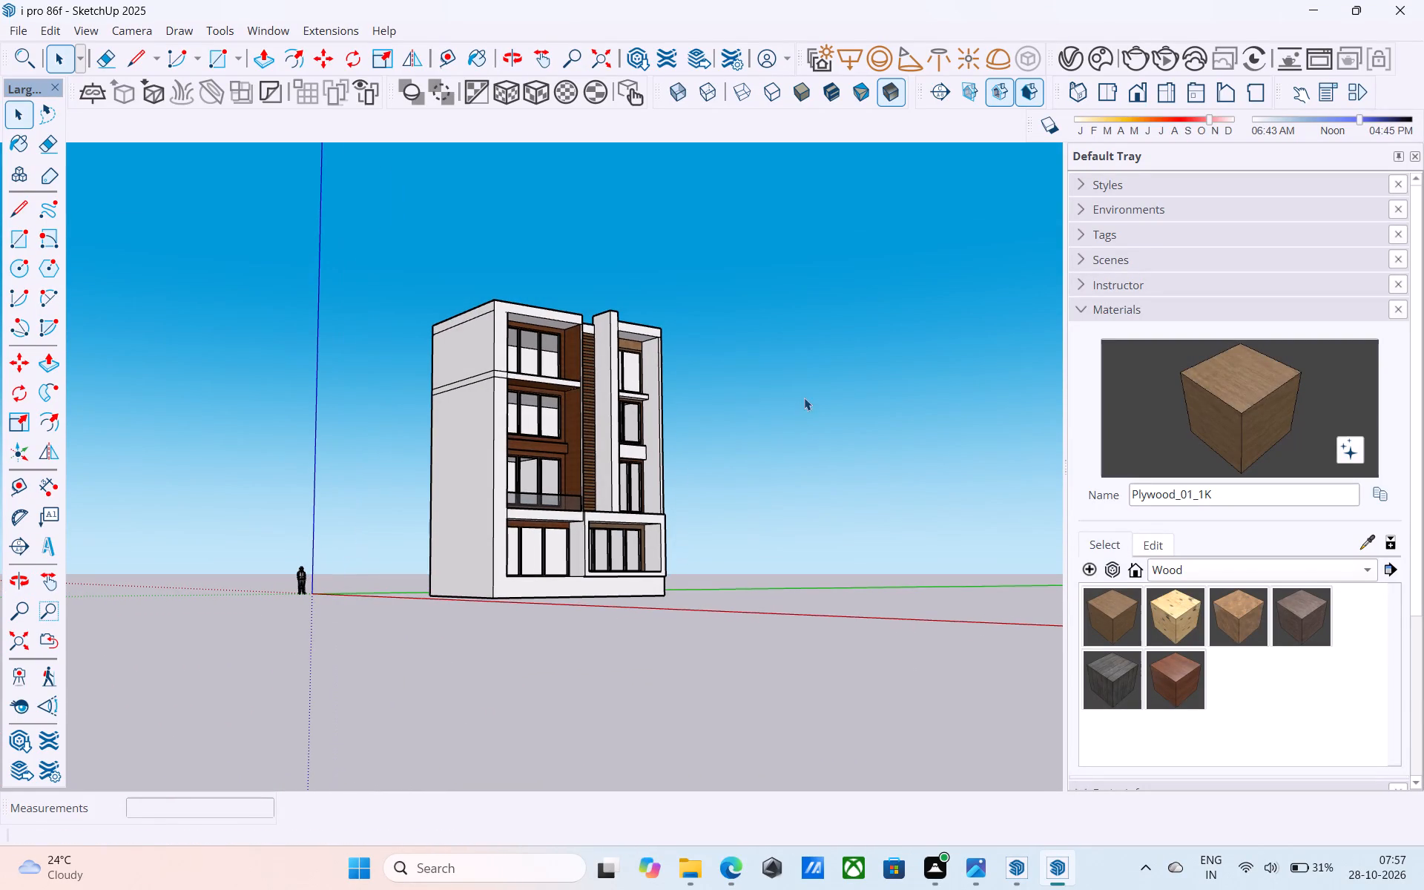
Draw a 3' line across the front corner pier, extending the top edge of the slab above the ground floor.
middle_click_drag(713, 431, 659, 441)
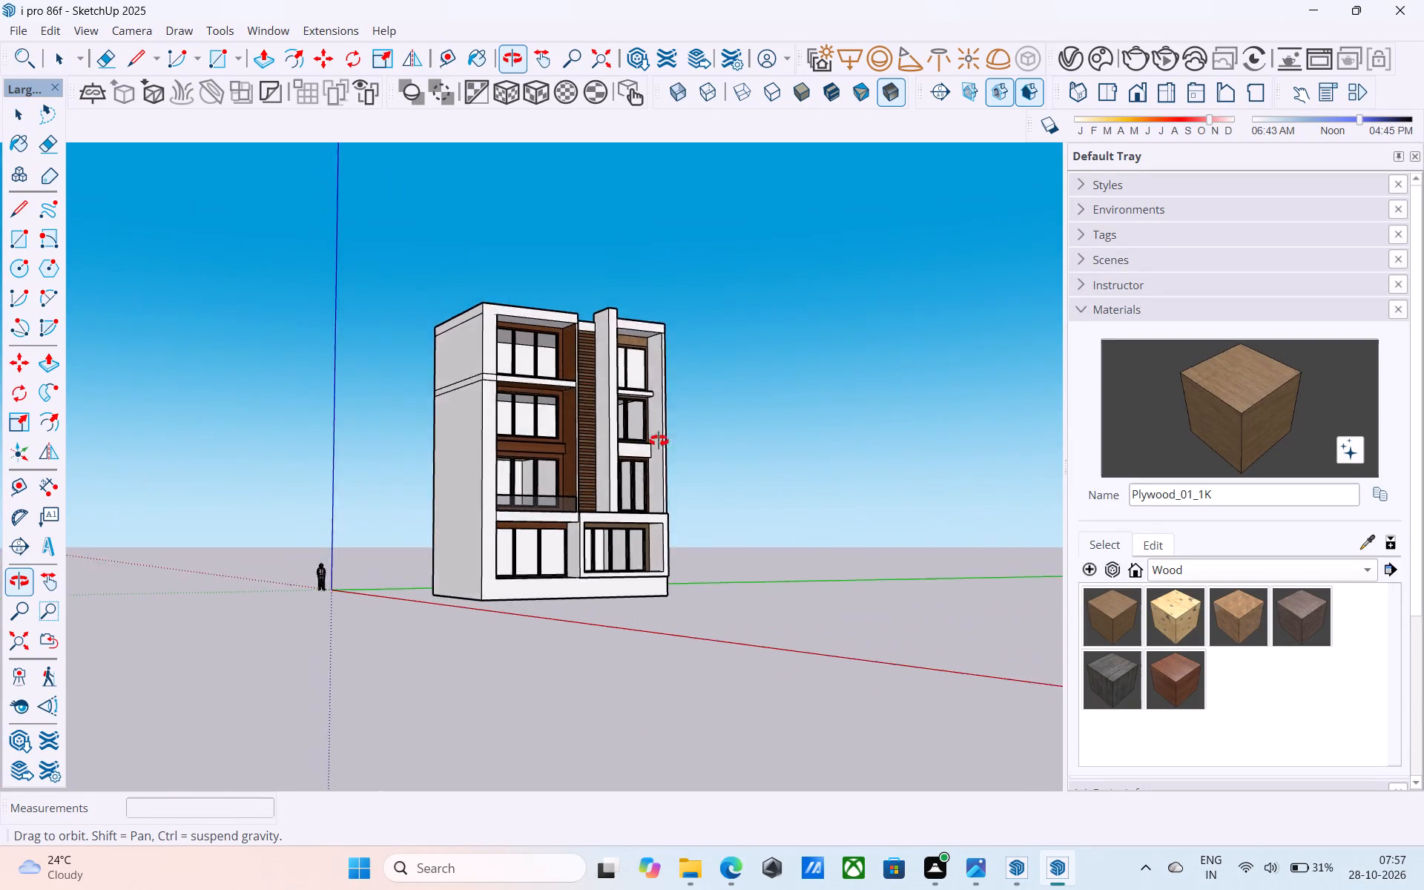
middle_click_drag(659, 441, 287, 529)
scroll(441, 530, "up", 16)
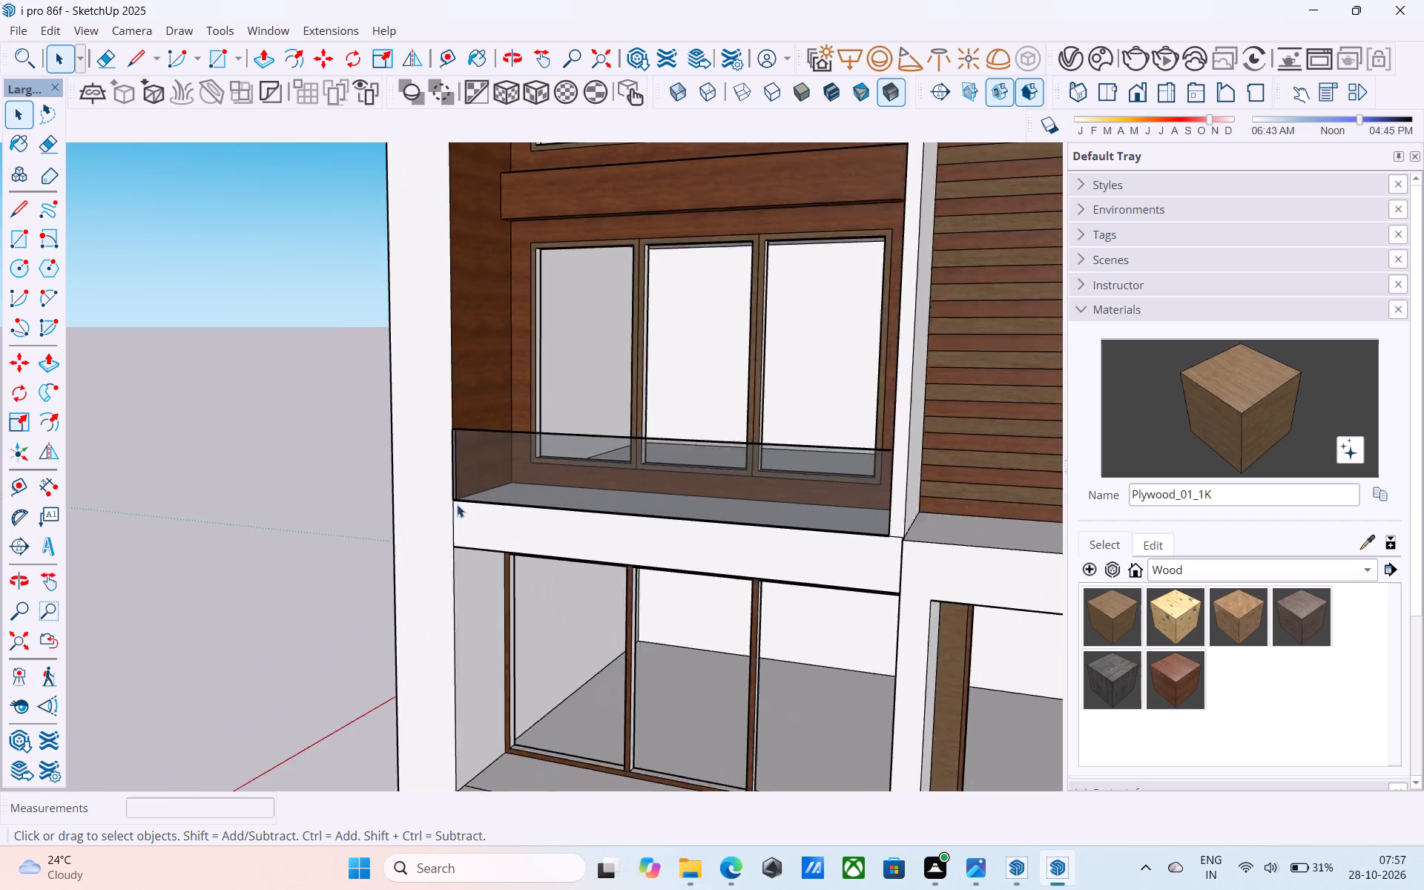
scroll(457, 504, "up", 2)
key("l")
scroll(459, 502, "up", 7)
left_click(438, 499)
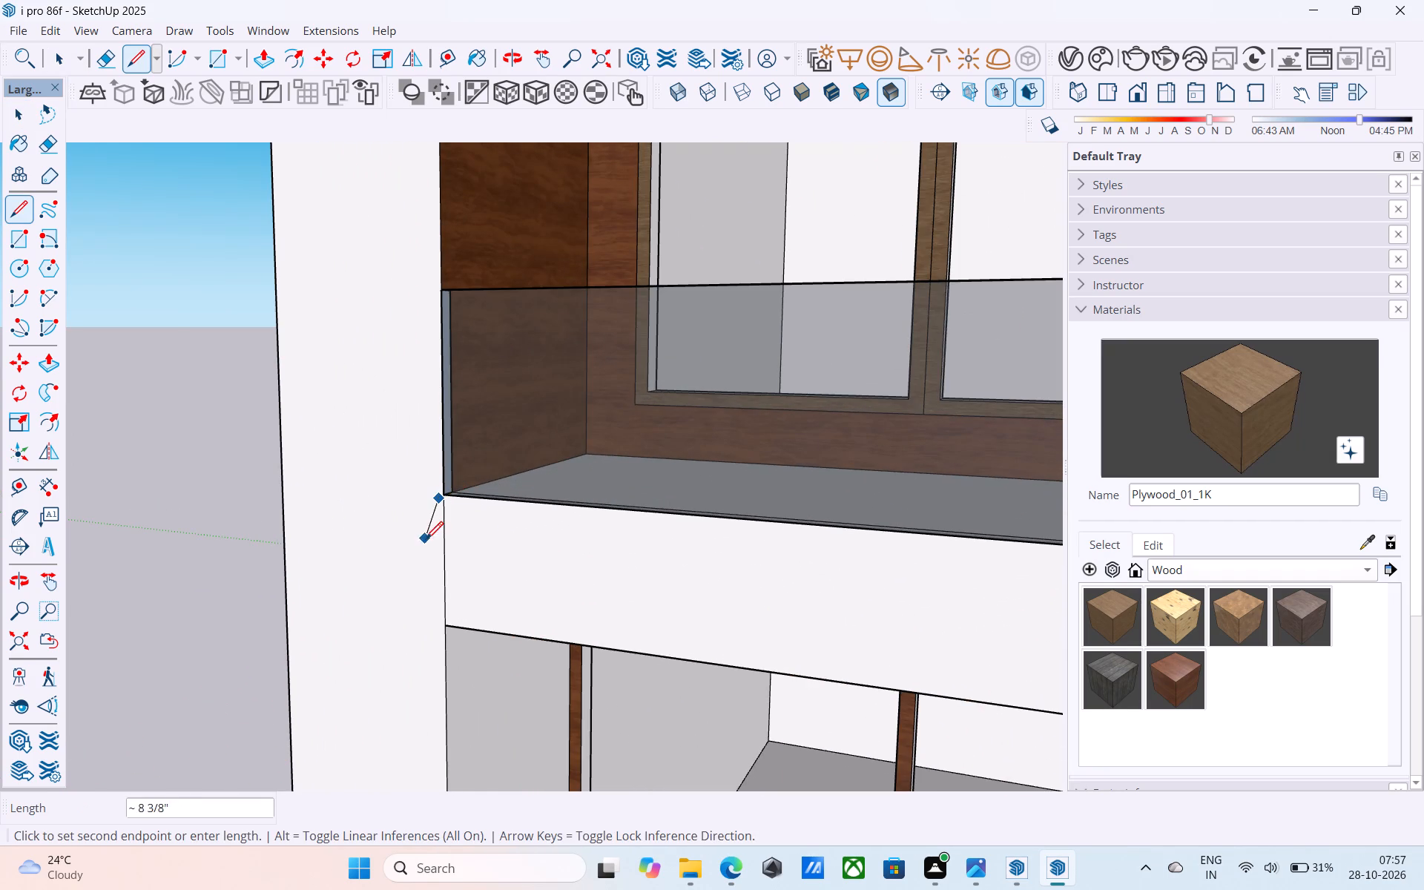
key("l")
scroll(431, 531, "up", 7)
left_click(462, 458)
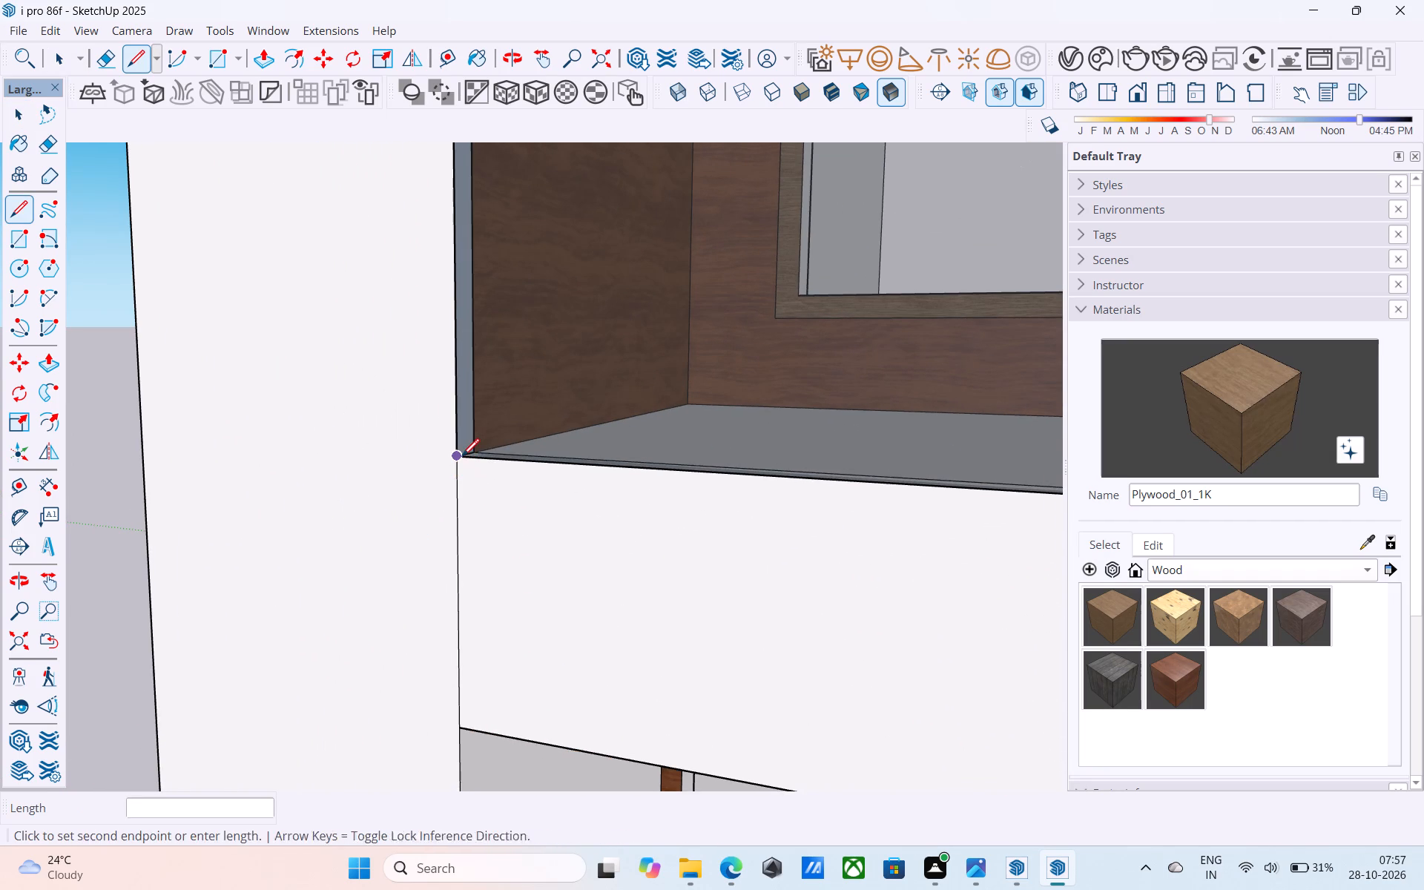
middle_click_drag(153, 387, 567, 402)
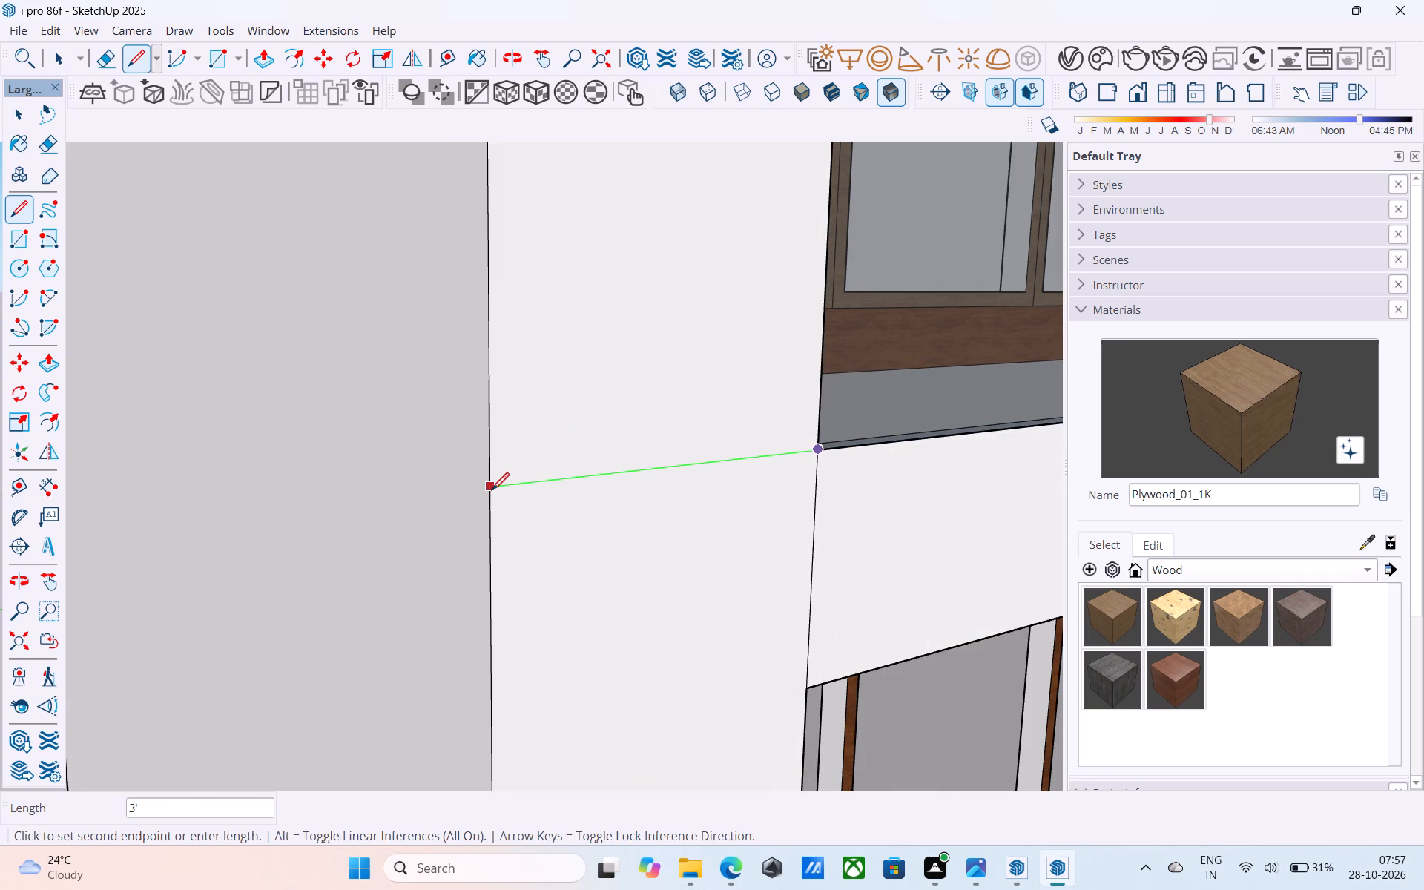
left_click(492, 492)
Draw a second 3' line across the corner pier, extending the bottom edge of the same slab.
scroll(492, 481, "down", 5)
middle_click_drag(736, 567, 690, 551)
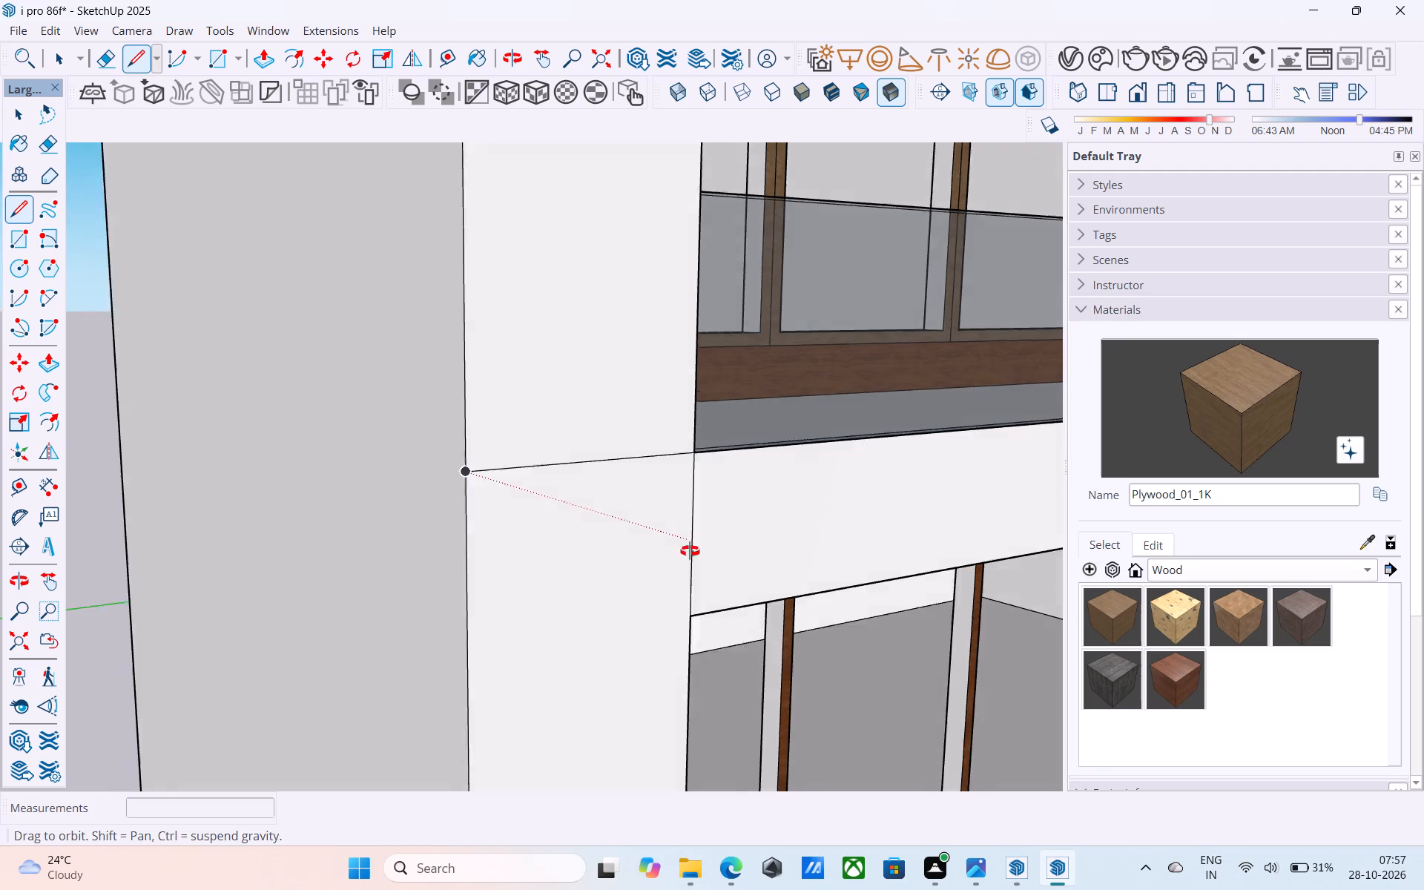
middle_click_drag(690, 551, 190, 491)
middle_click_drag(293, 518, 504, 474, "shift")
scroll(383, 500, "up", 3)
left_click(382, 500)
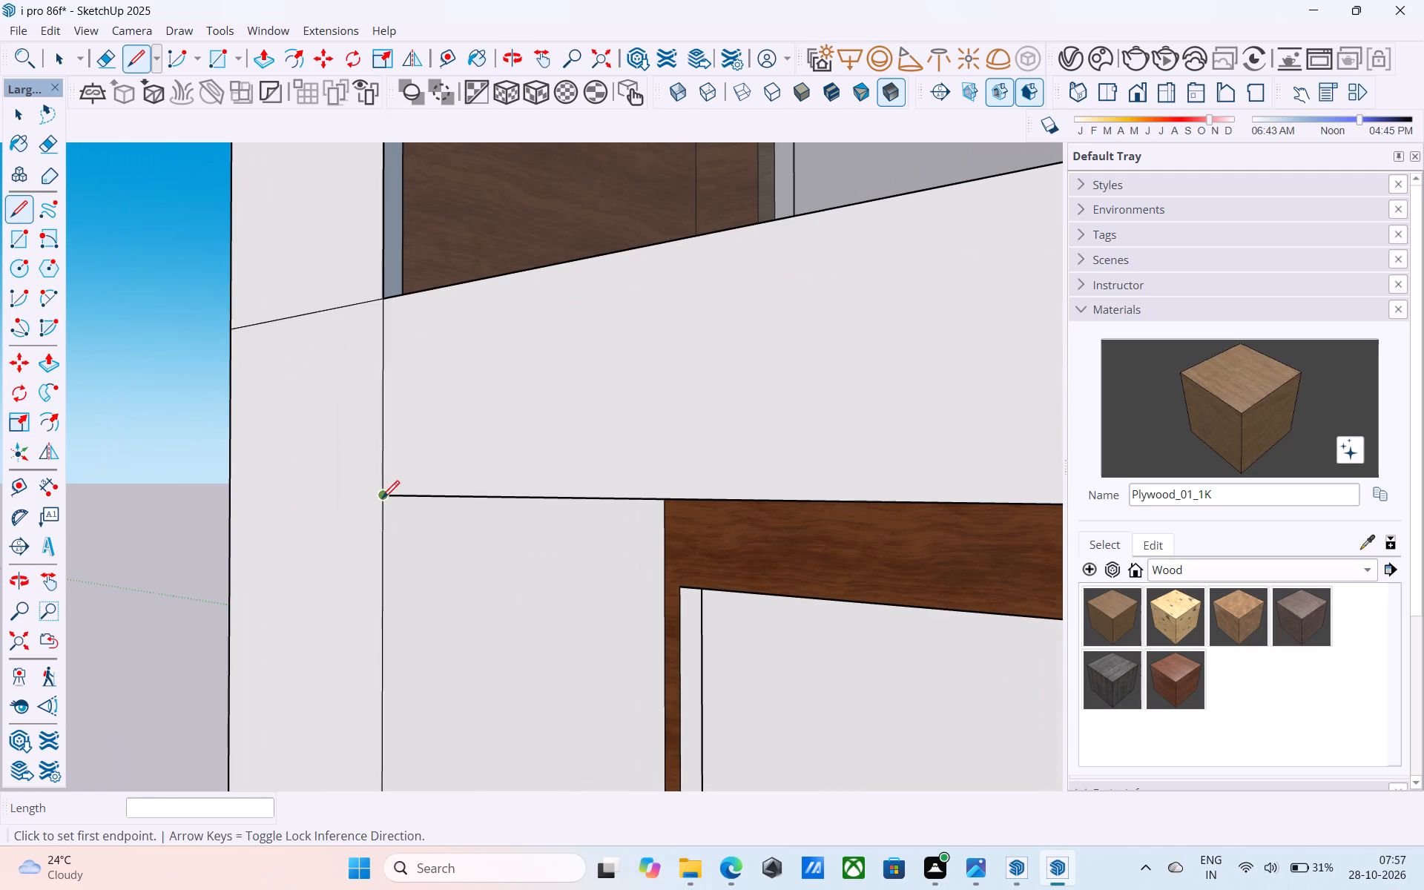
middle_click_drag(269, 472, 808, 578)
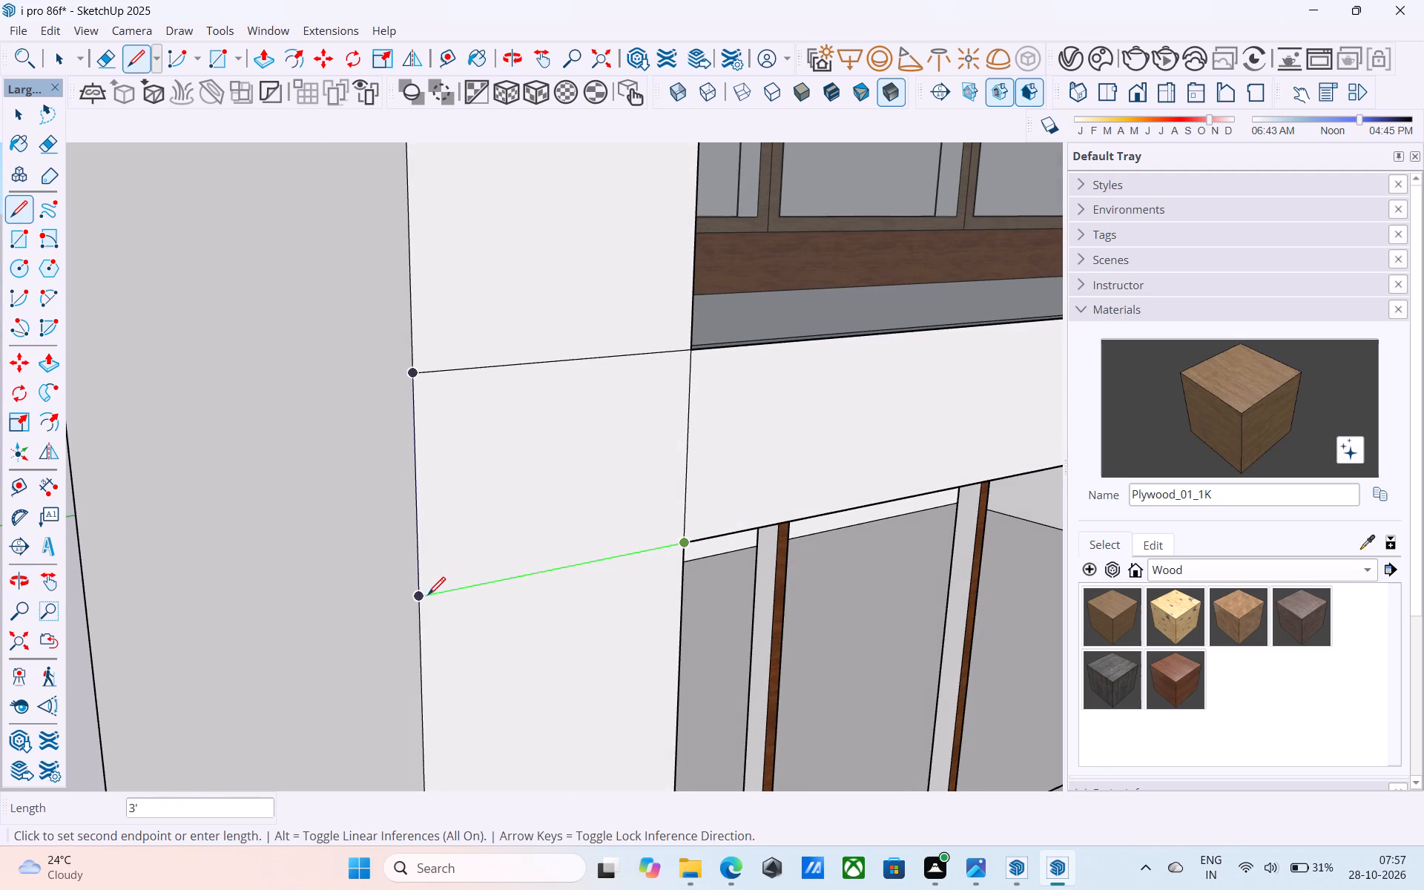
left_click(424, 597)
Continue the slab's top-edge line horizontally across the full 25' length of the plain side wall.
left_click(410, 377)
scroll(435, 395, "down", 5)
middle_click_drag(372, 409, 1099, 472)
scroll(1057, 452, "down", 10)
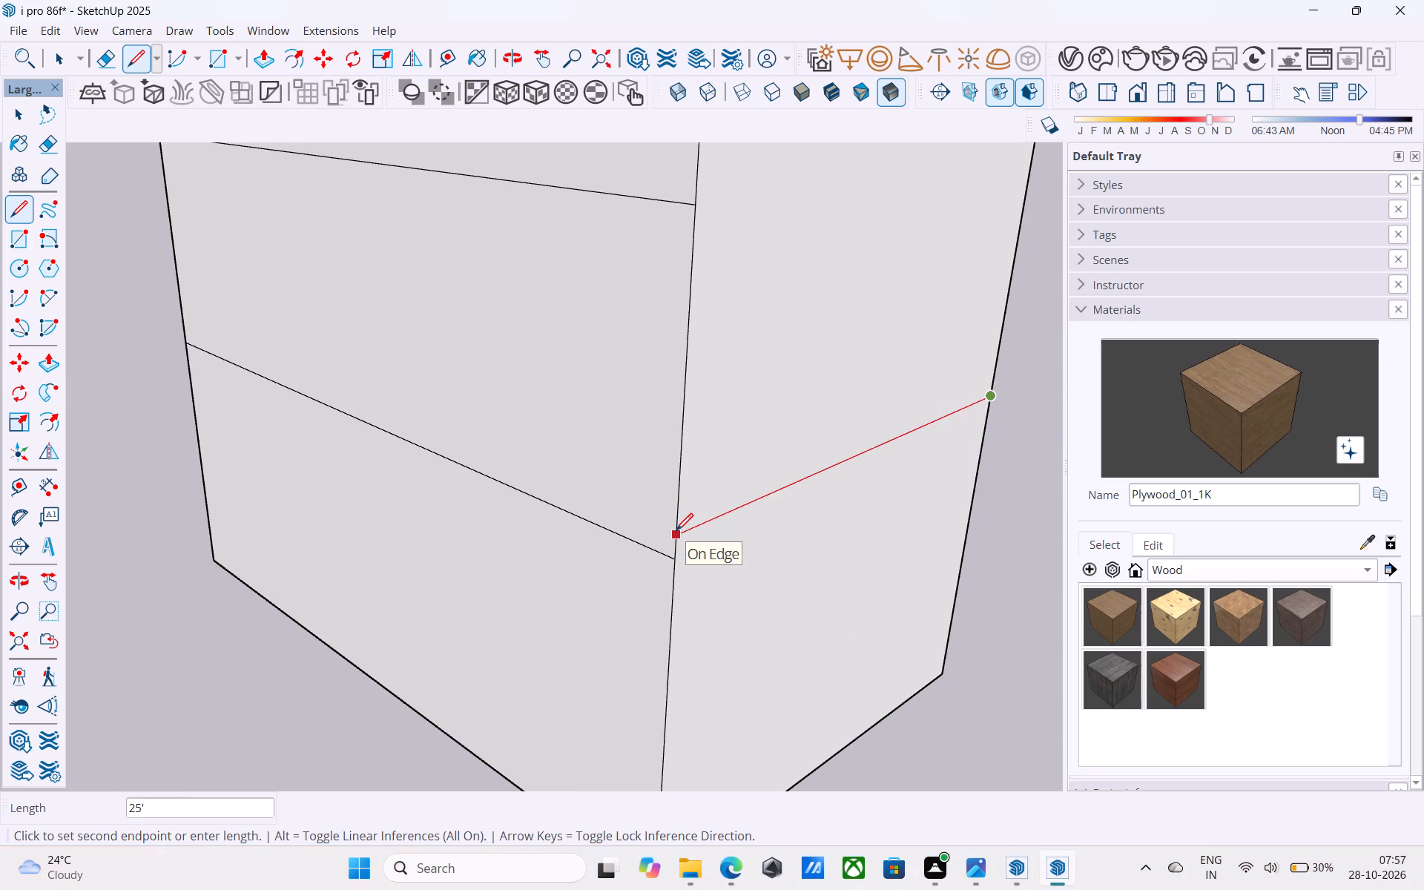
left_click(676, 535)
scroll(633, 537, "down", 5)
middle_click_drag(848, 518, 485, 489)
middle_click_drag(684, 487, 684, 486)
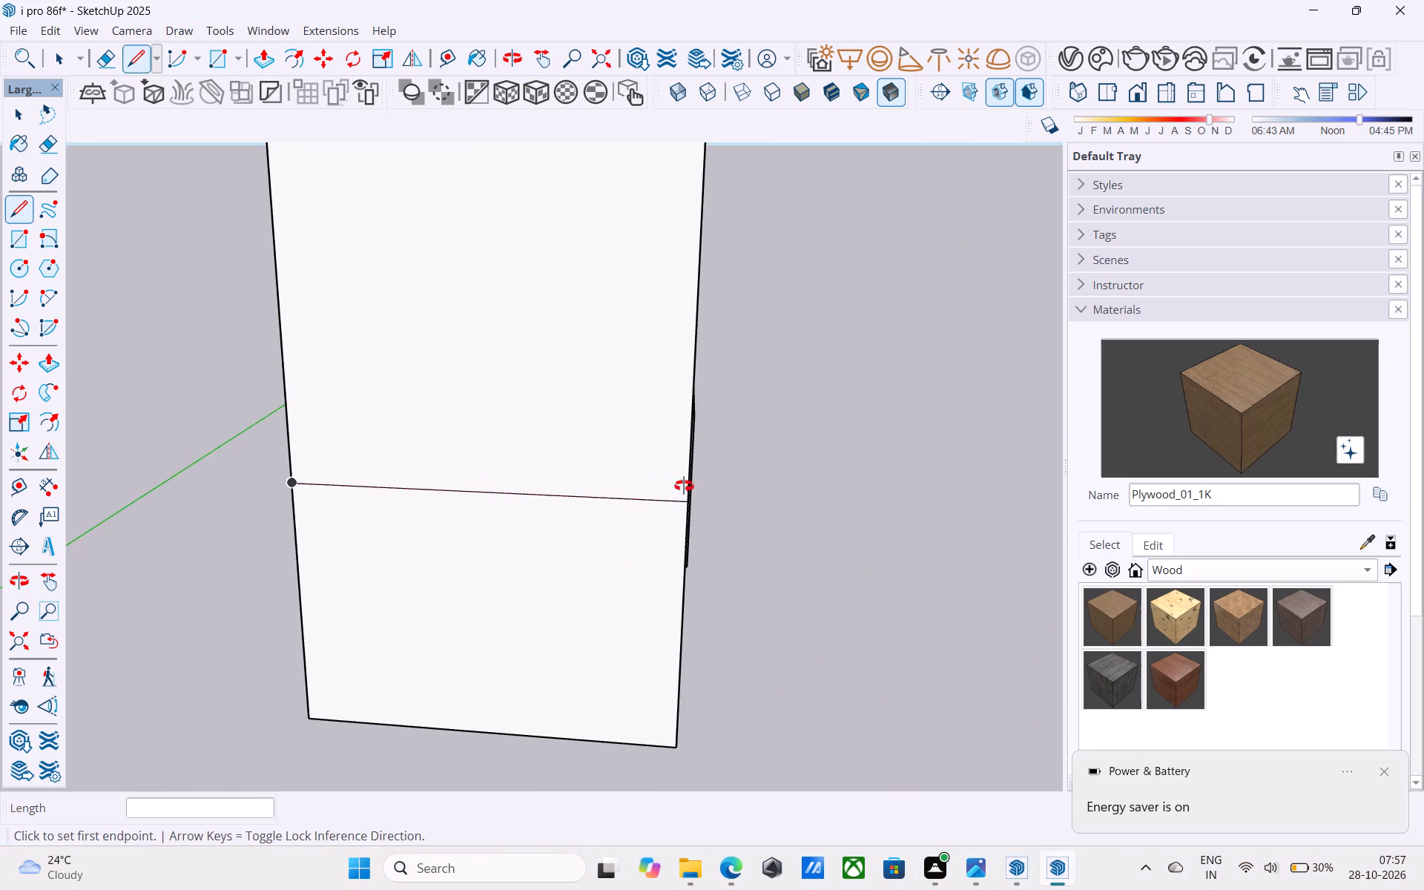
middle_click_drag(684, 486, 679, 478)
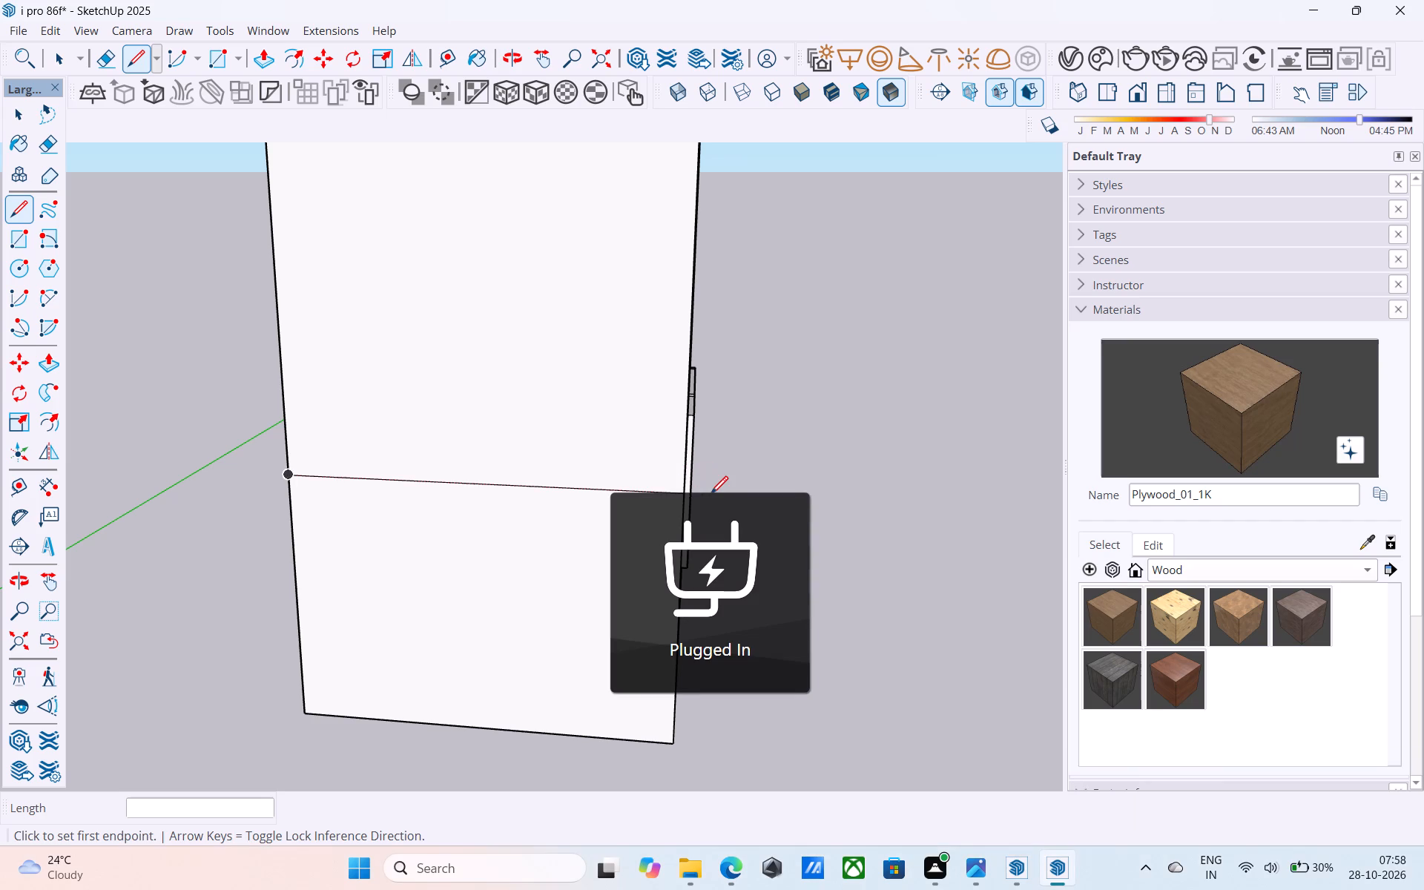
Continue the slab's bottom-edge line from the pier corner horizontally to the far edge of the side wall.
scroll(711, 495, "down", 6)
middle_click_drag(711, 499, 556, 500)
key("space")
middle_click_drag(562, 469, 446, 387)
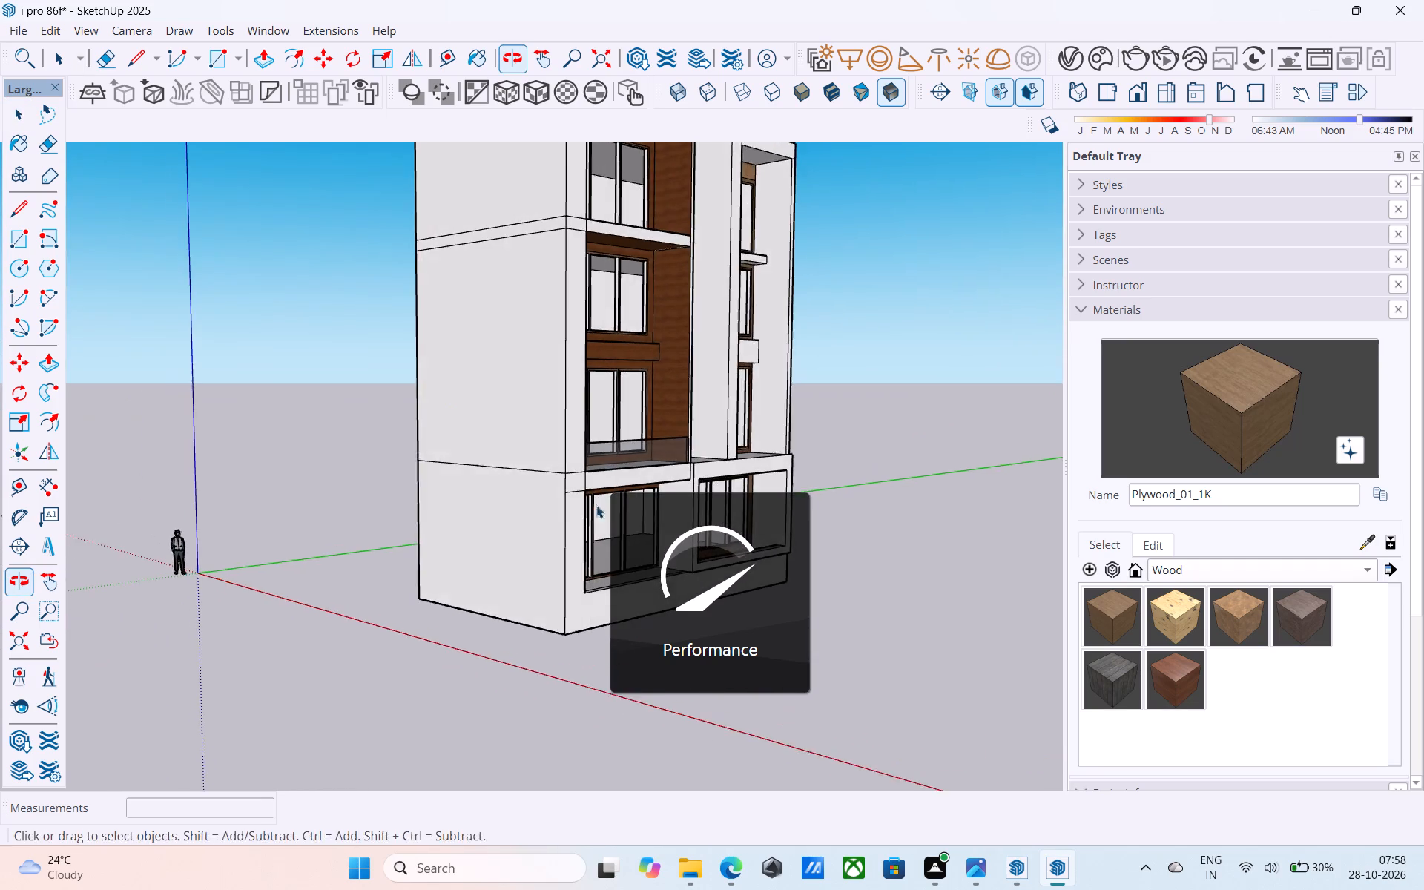
middle_click_drag(646, 528, 580, 467, "shift")
middle_click_drag(517, 417, 561, 444, "shift")
scroll(576, 442, "up", 5)
scroll(580, 434, "down", 1)
key("l")
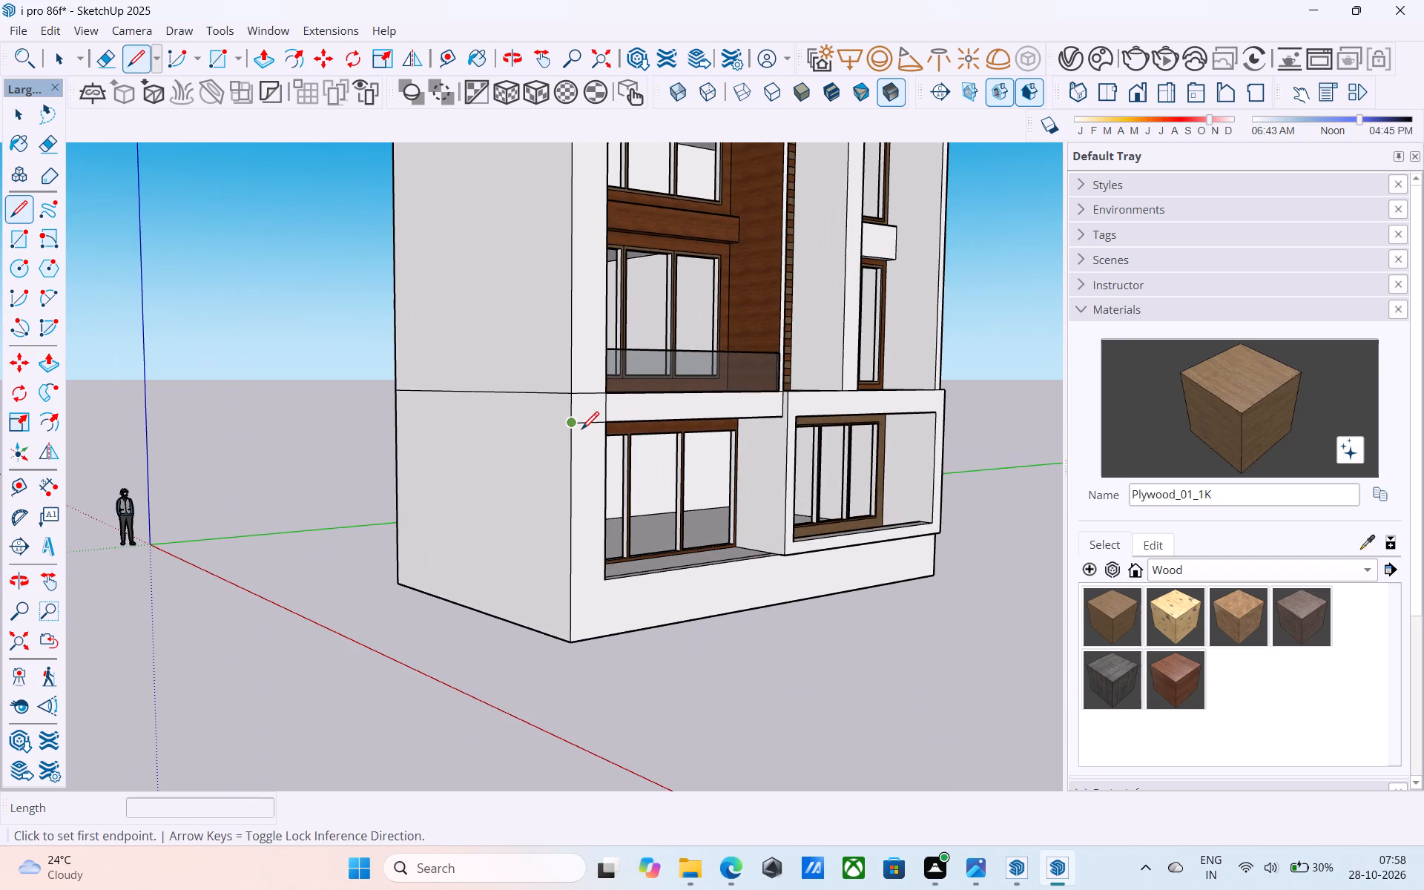
left_click(578, 429)
middle_click_drag(430, 392, 851, 461)
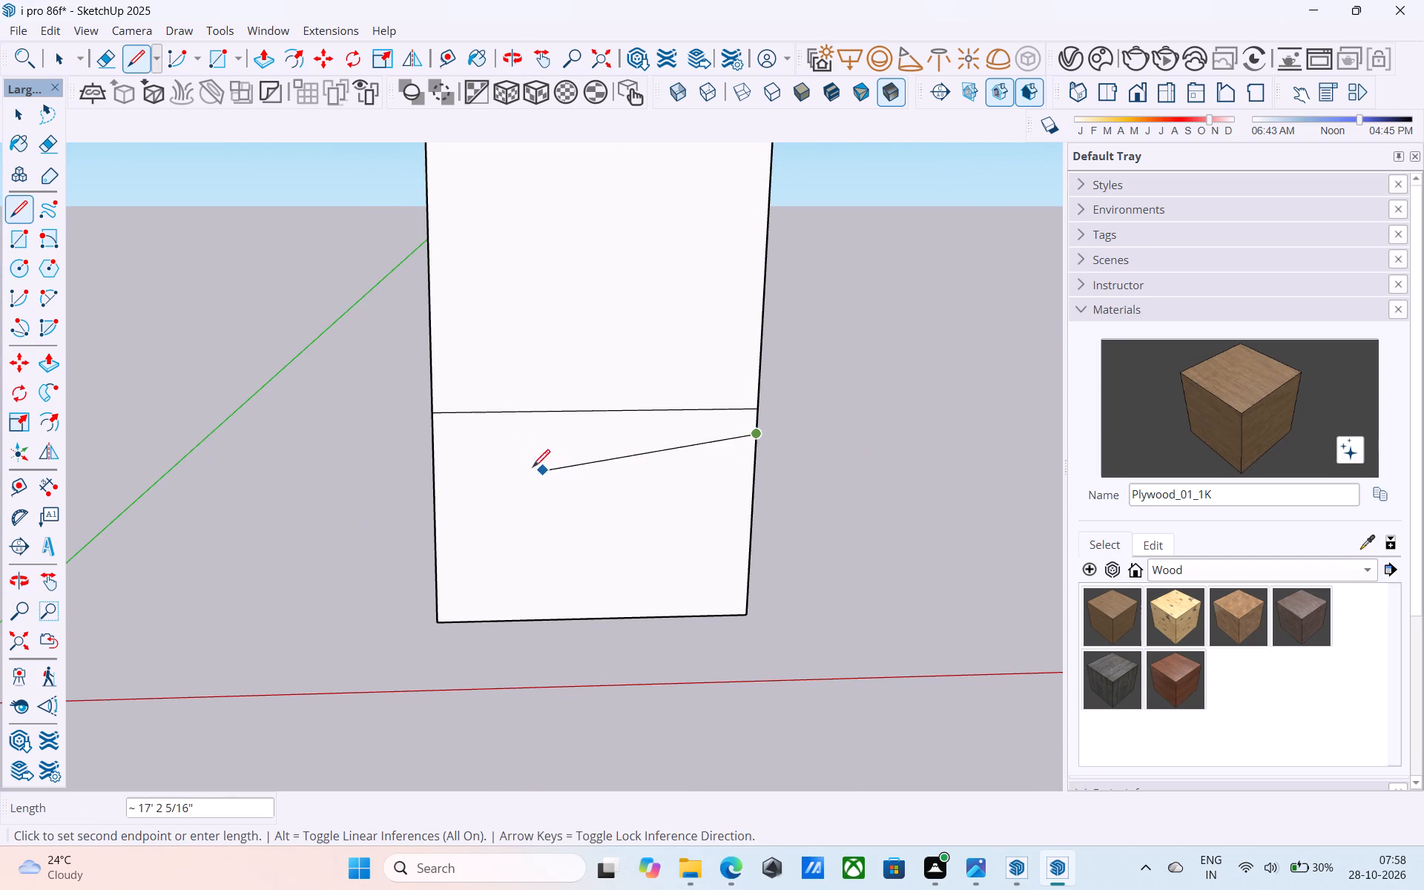
left_click(433, 441)
Save the model with the band outlined above the ground floor.
middle_click_drag(643, 449, 593, 444)
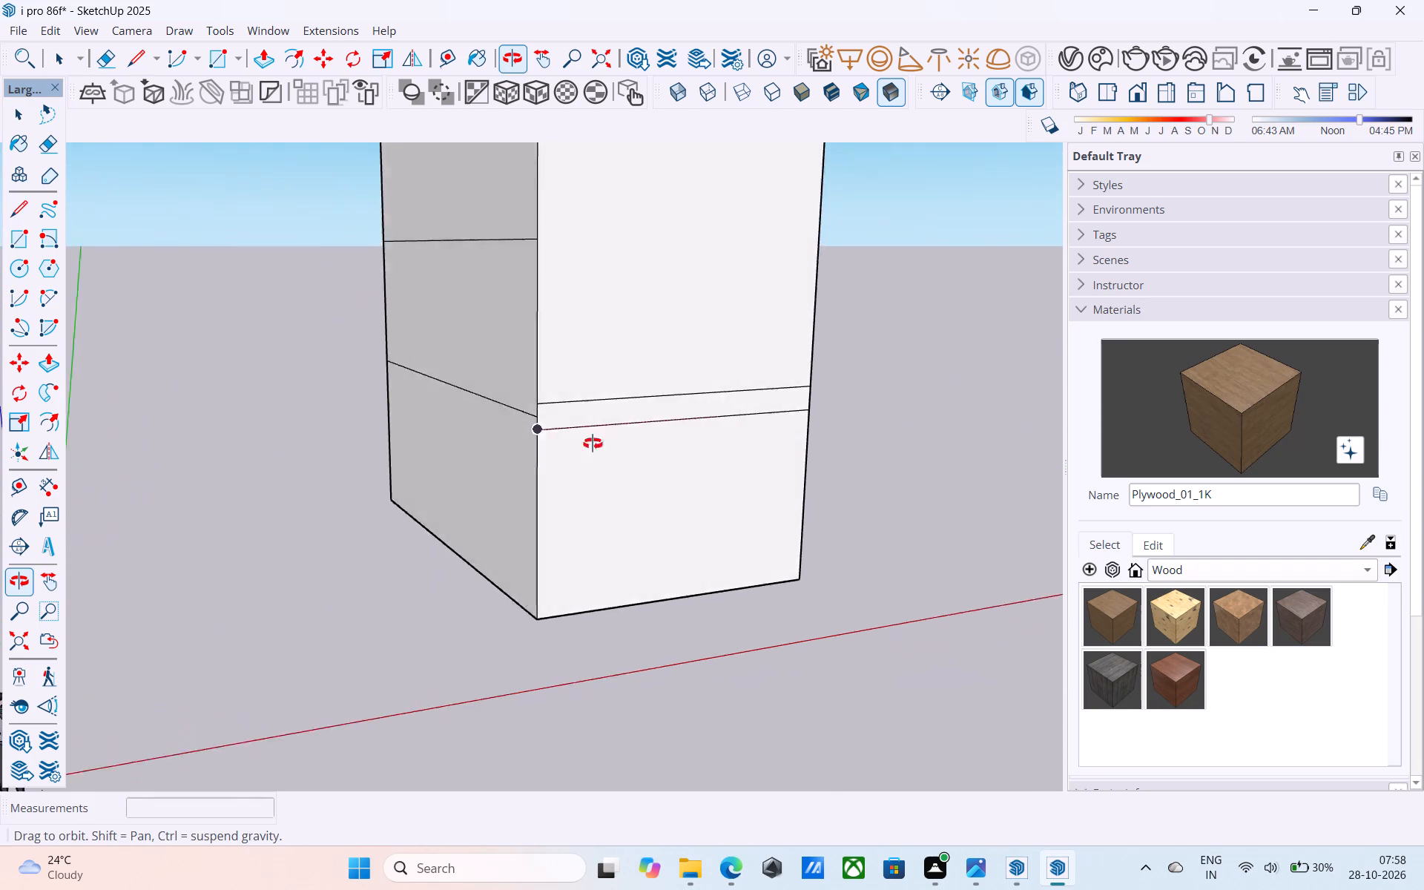
middle_click_drag(593, 444, 369, 427)
key("space")
middle_click_drag(770, 412, 582, 439)
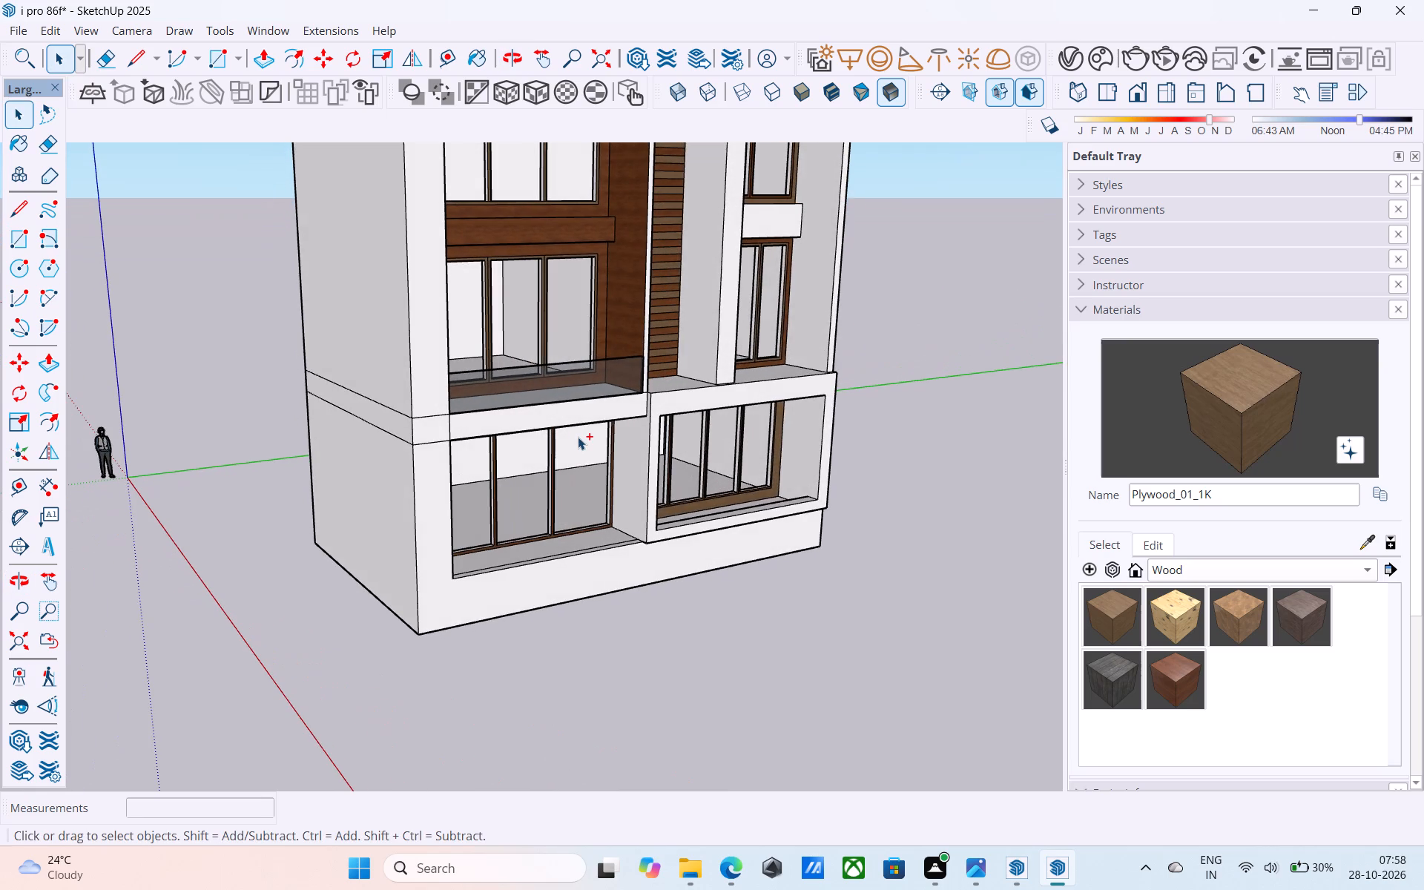
key("ctrl+s")
Paint the three side-wall panels above, between and below the outlined bands with the Plaster_04_1K material, leaving the bands unpainted.
scroll(582, 423, "down", 5)
middle_click_drag(581, 423, 590, 567, "shift")
middle_click_drag(653, 483, 670, 599)
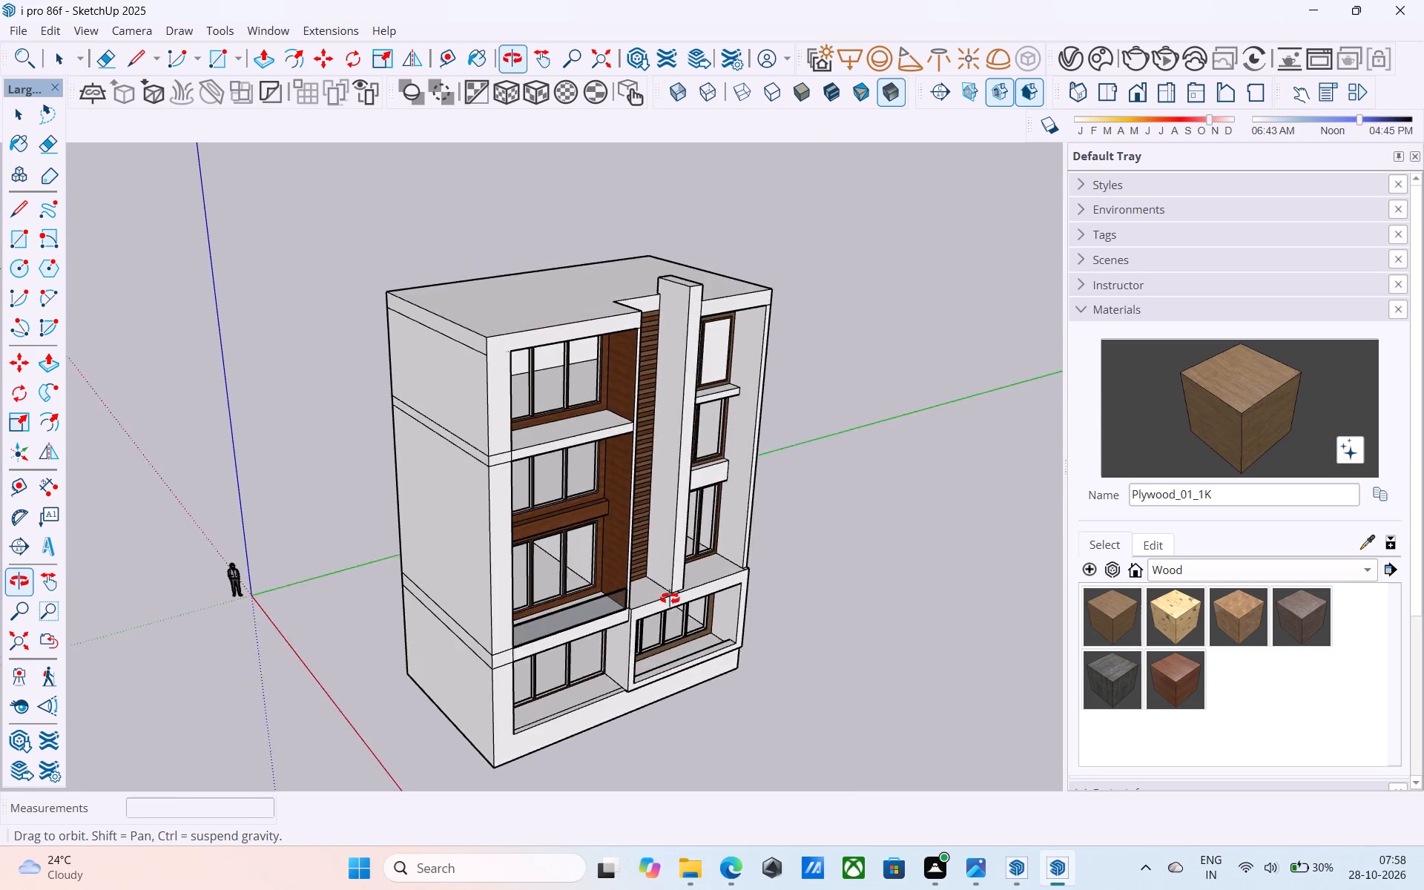
middle_click_drag(670, 599, 697, 459)
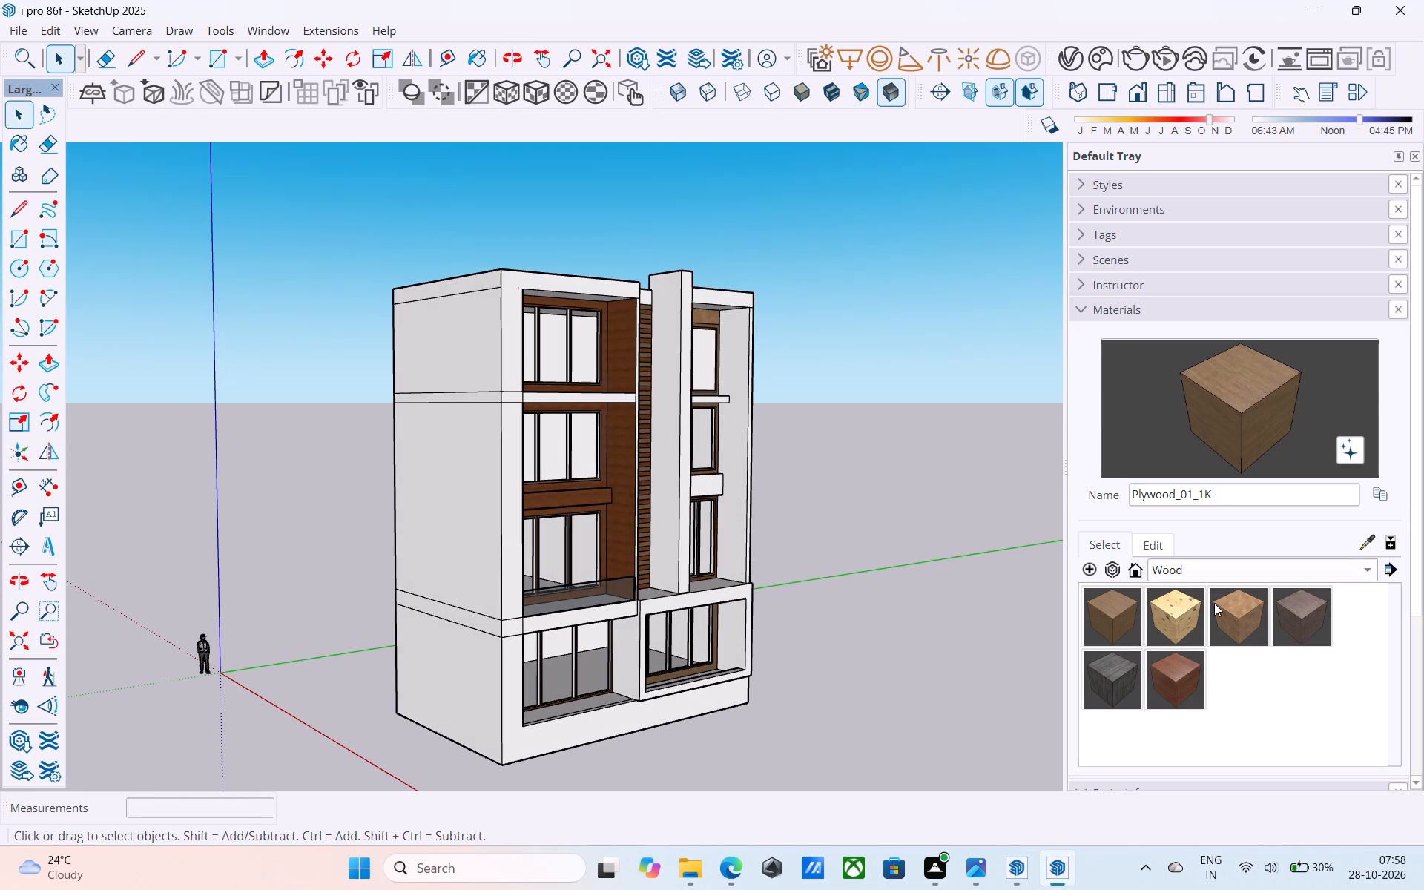
left_click(1180, 574)
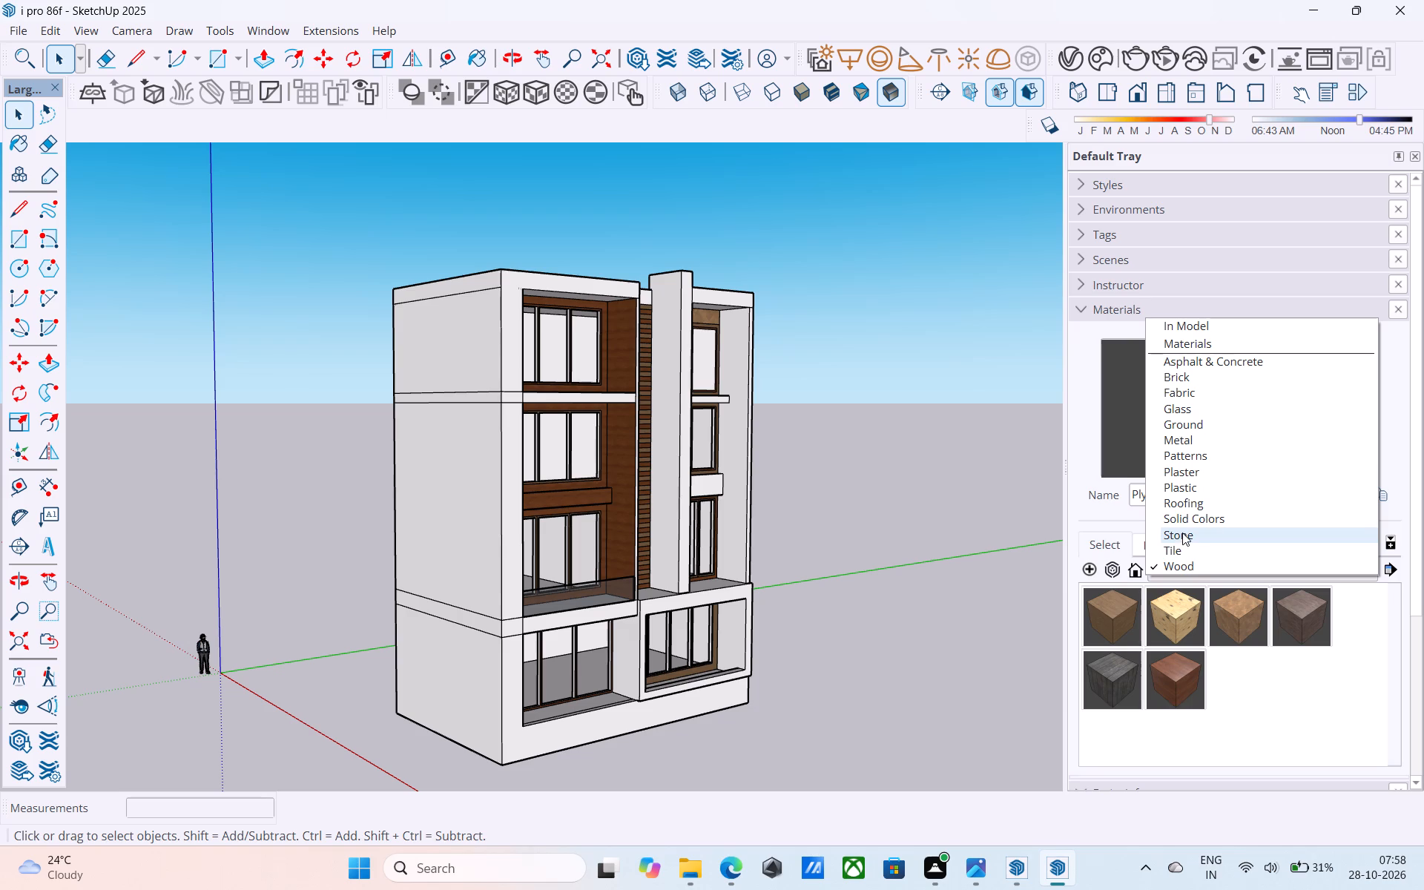
left_click(1184, 527)
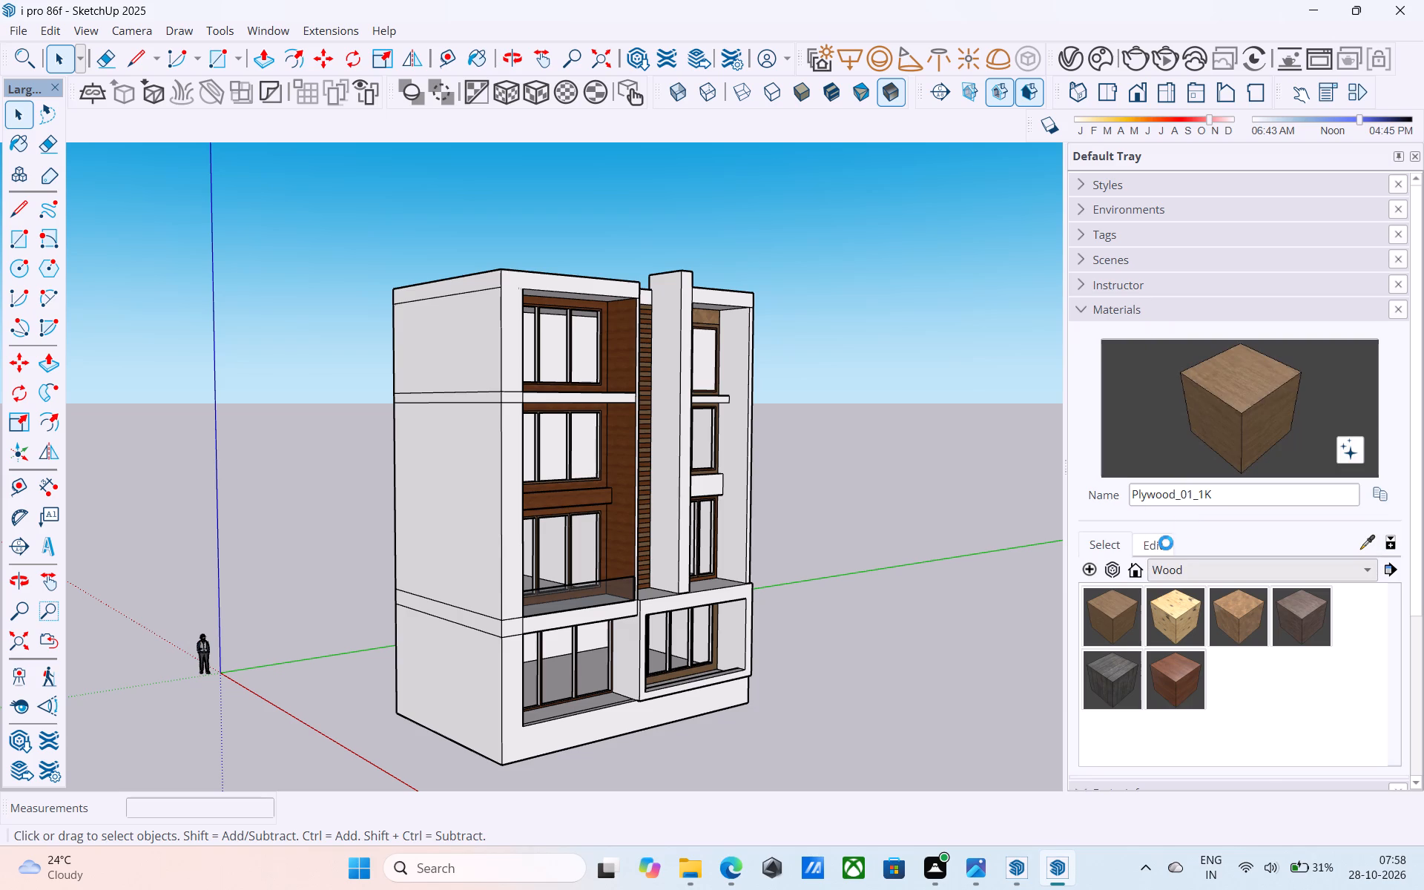
scroll(1211, 597, "down", 4)
left_click(1239, 569)
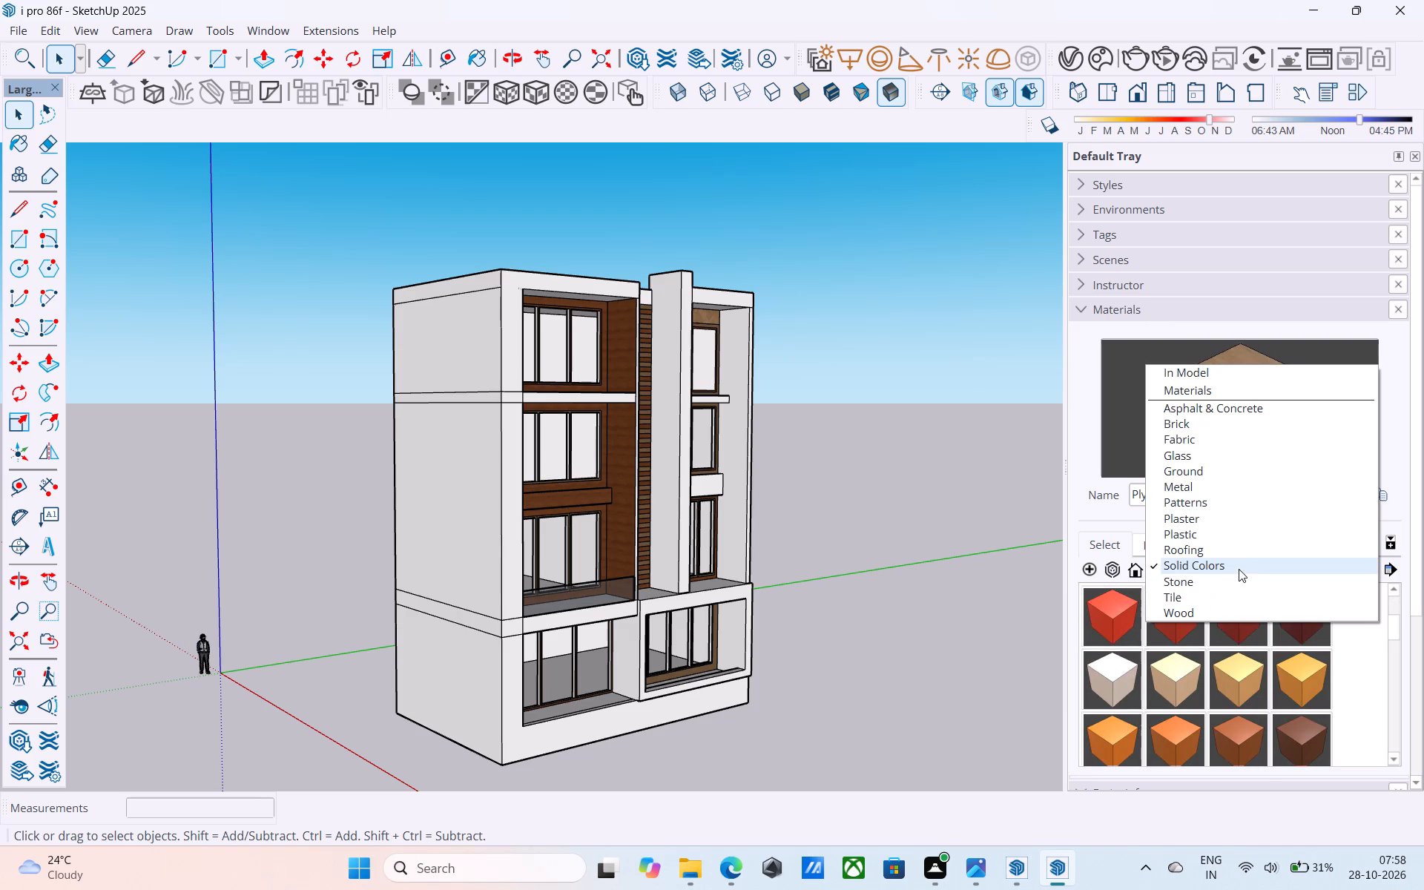
left_click(1207, 512)
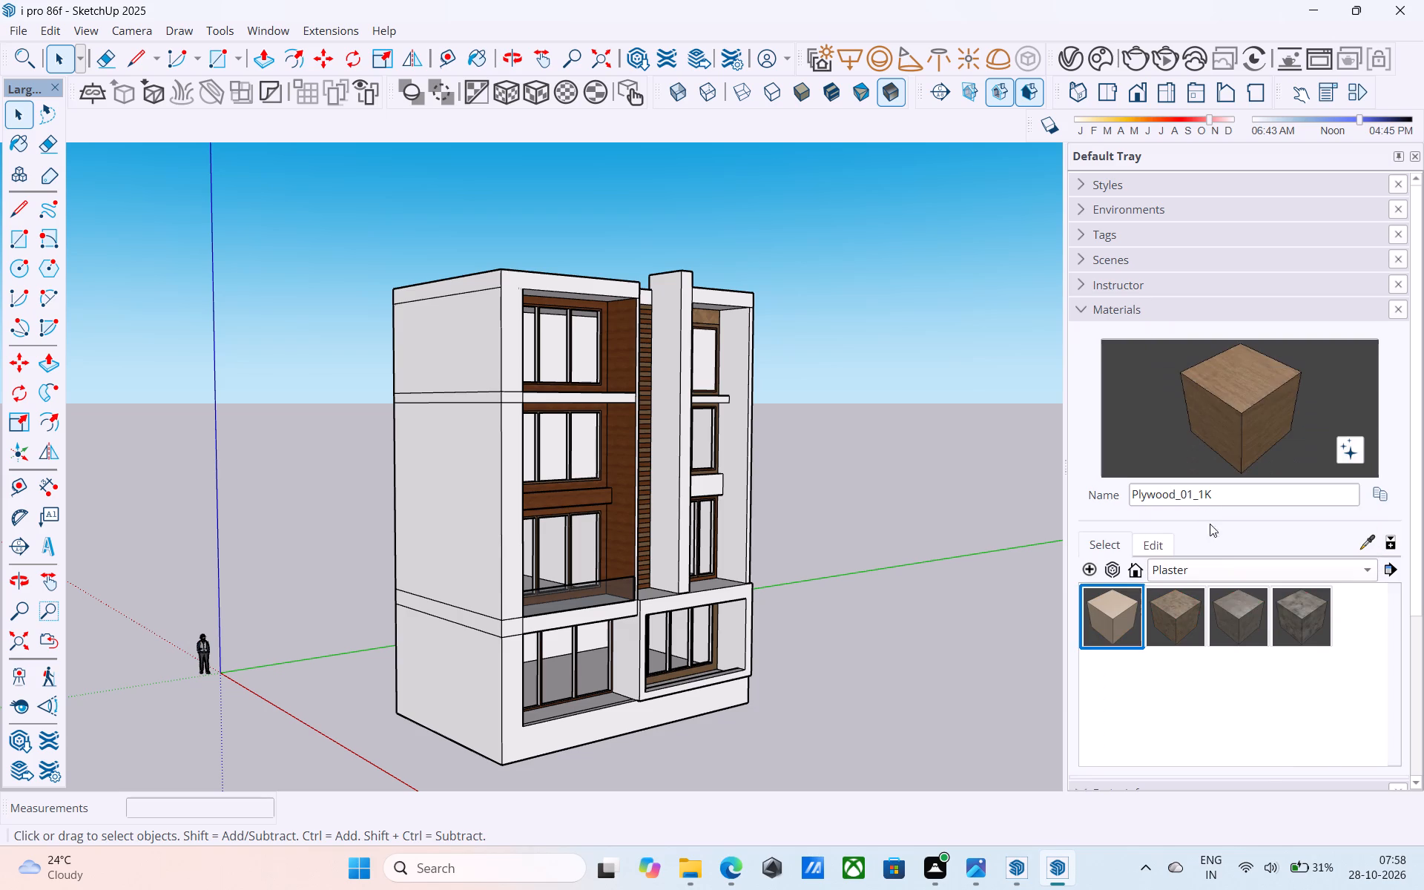
left_click(1246, 607)
left_click(502, 552)
left_click(503, 551)
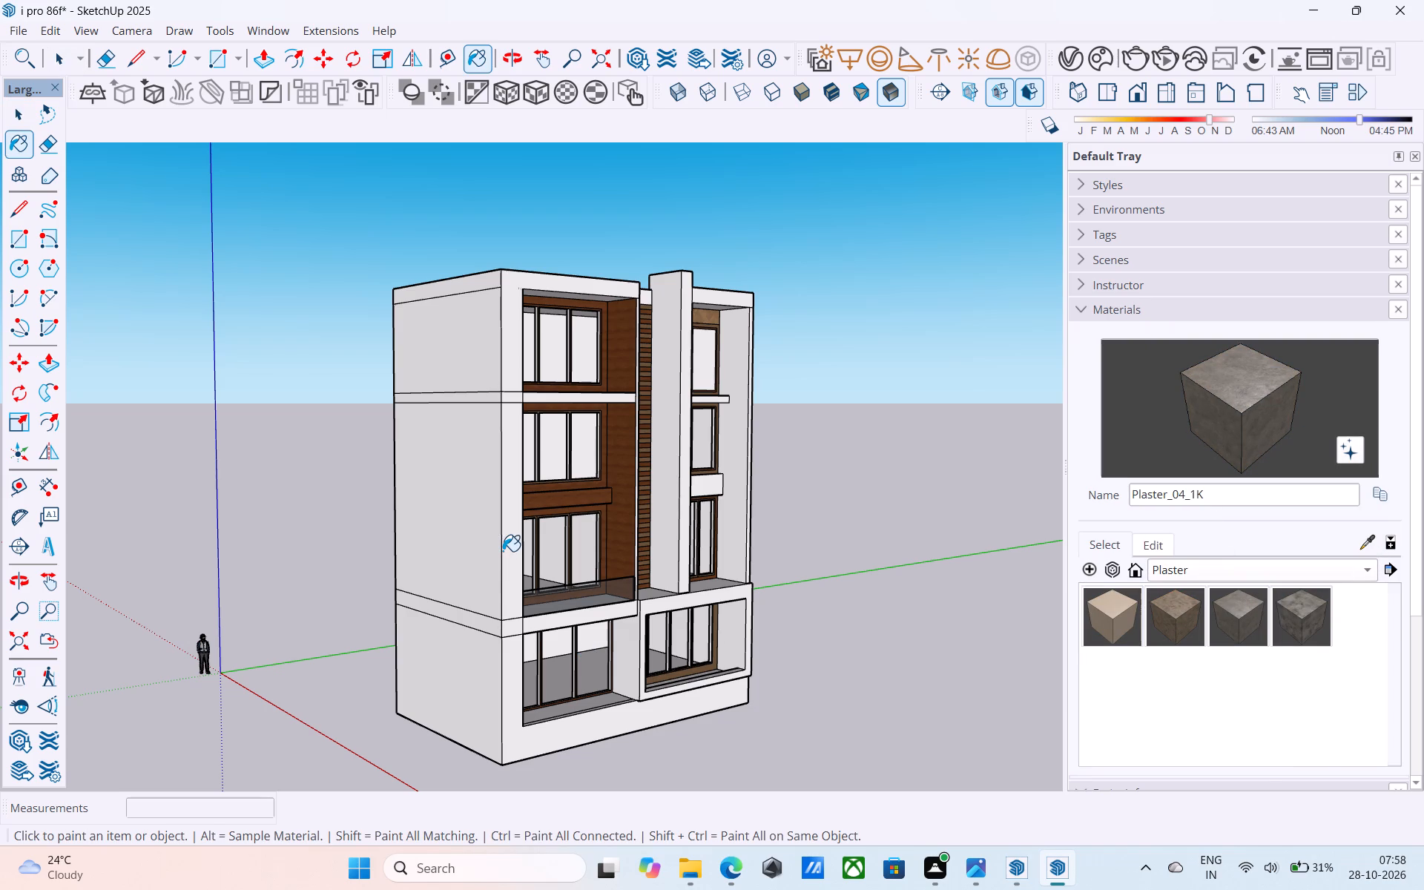
left_click(464, 556)
left_click(467, 691)
left_click(461, 347)
Save the model with the plastered side wall.
middle_click_drag(576, 487, 564, 552, "shift")
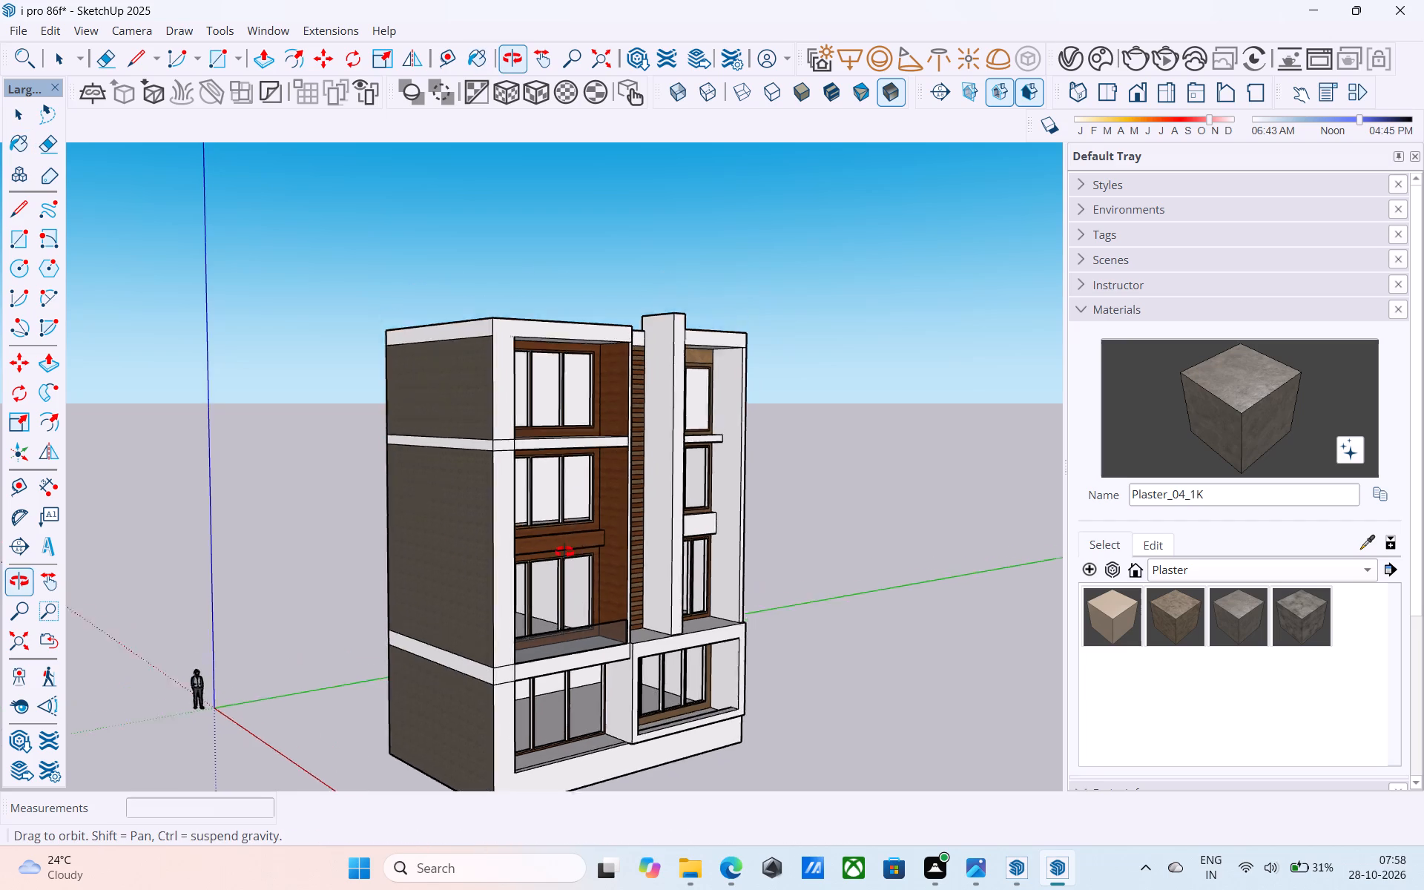
middle_click_drag(564, 552, 295, 562, "shift")
middle_click_drag(692, 518, 543, 510, "shift")
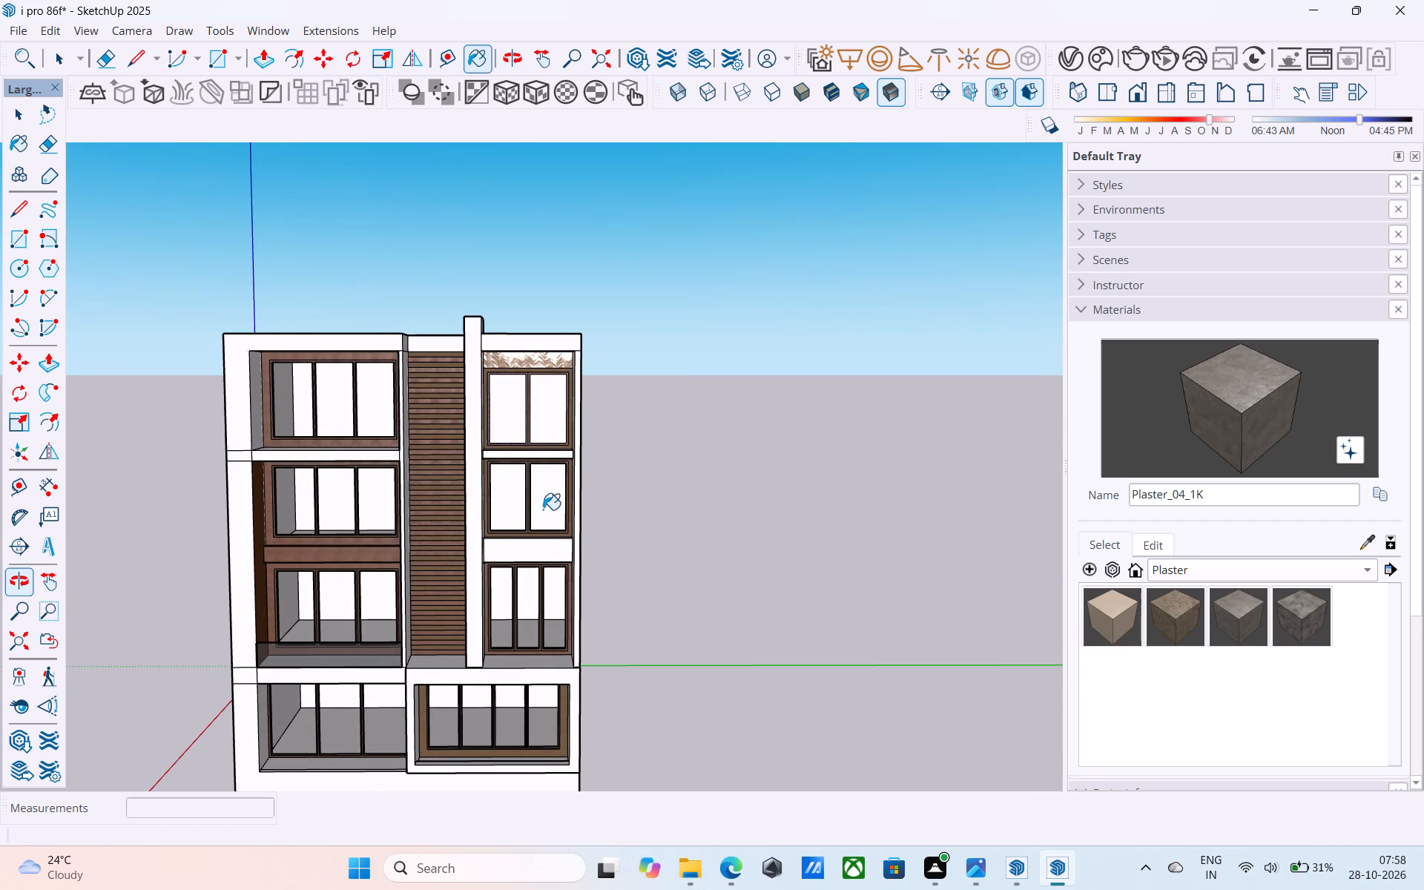
key("space")
key("ctrl+s")
Examine the plastered side wall, bands and front facade from several angles.
scroll(548, 502, "down", 5)
middle_click_drag(495, 527, 895, 602)
scroll(529, 564, "up", 5)
middle_click_drag(685, 501, 694, 469)
scroll(685, 501, "up", 9, "shift")
middle_click_drag(670, 538, 712, 293)
scroll(717, 352, "down", 2)
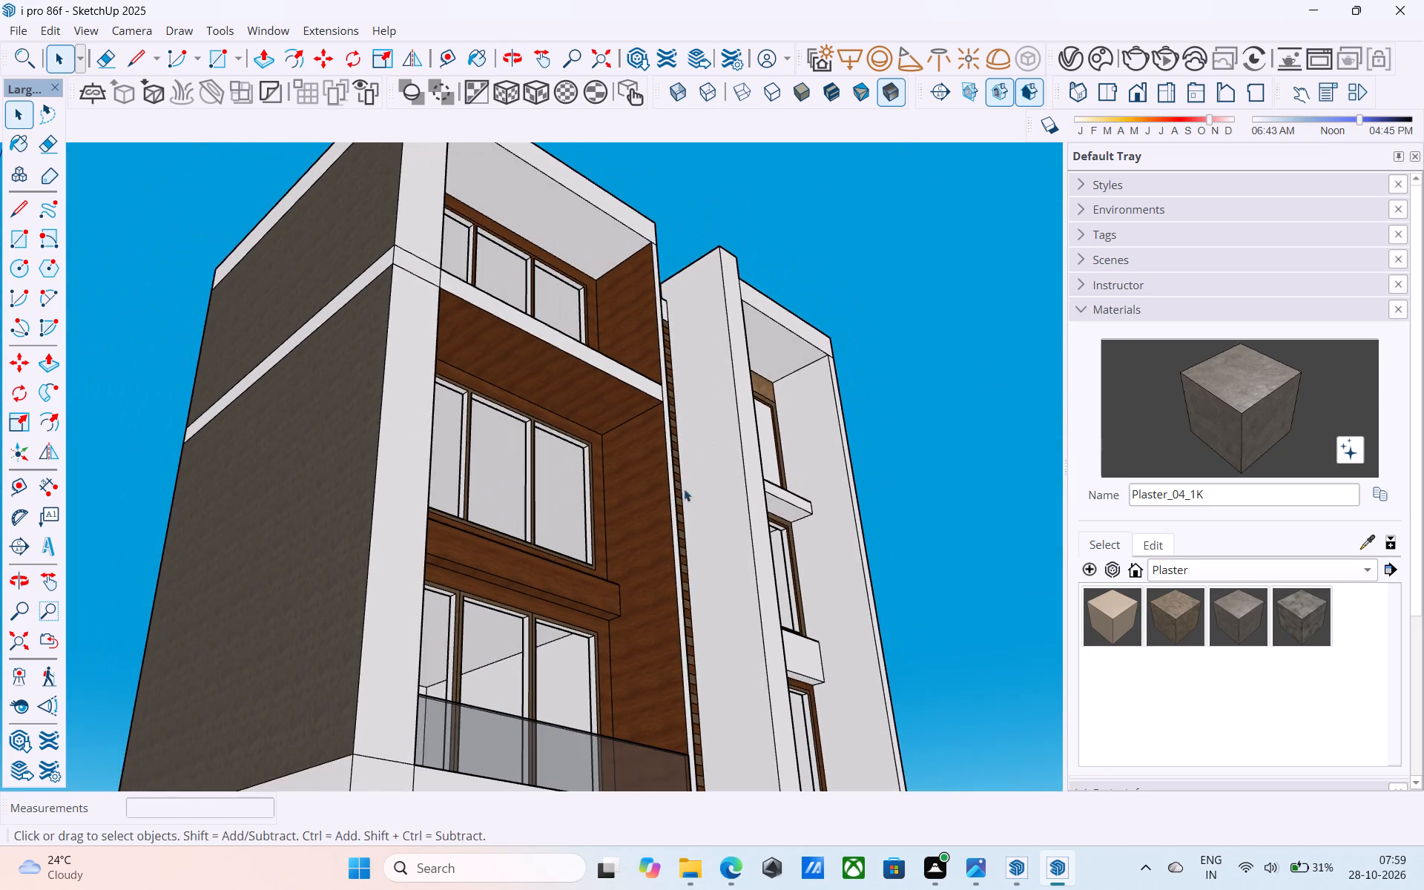
middle_click_drag(662, 619, 673, 313, "shift")
middle_click_drag(753, 501, 762, 458, "shift")
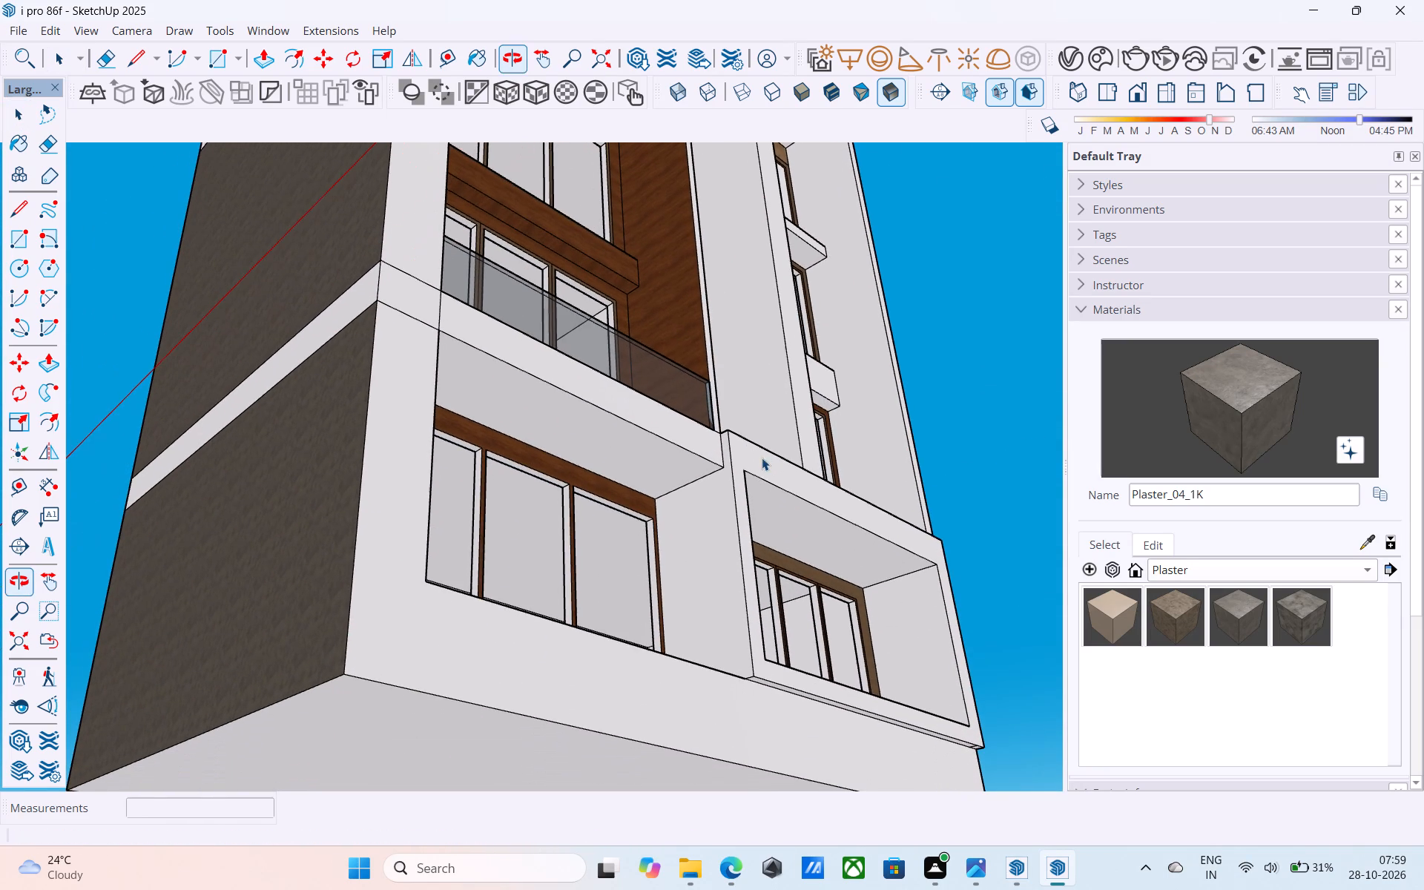
middle_click_drag(767, 472, 697, 579)
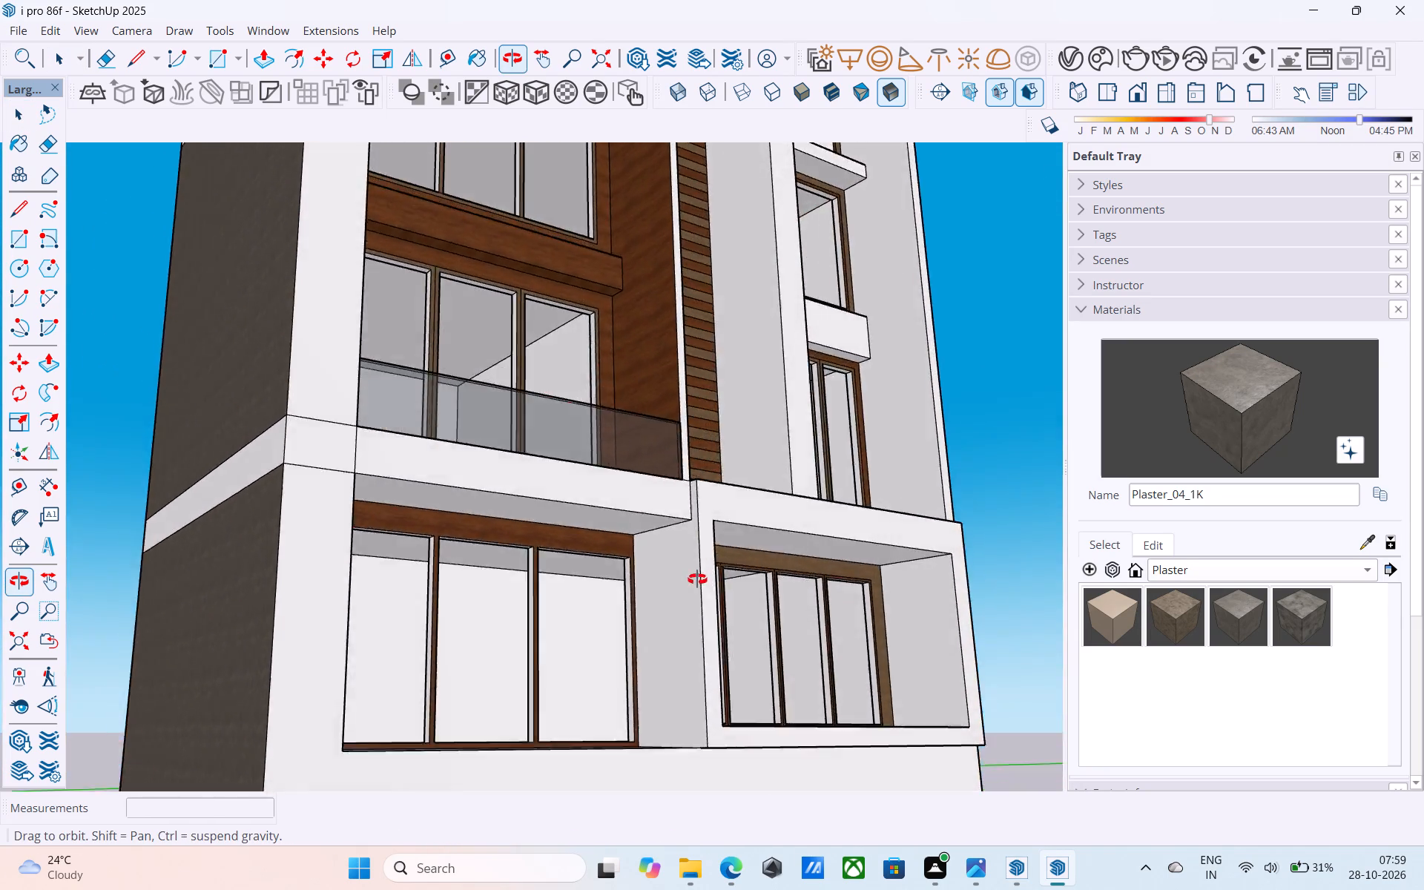
middle_click_drag(697, 579, 467, 728)
middle_click_drag(633, 507, 662, 665, "shift")
scroll(650, 622, "down", 4)
middle_click_drag(619, 608, 737, 612)
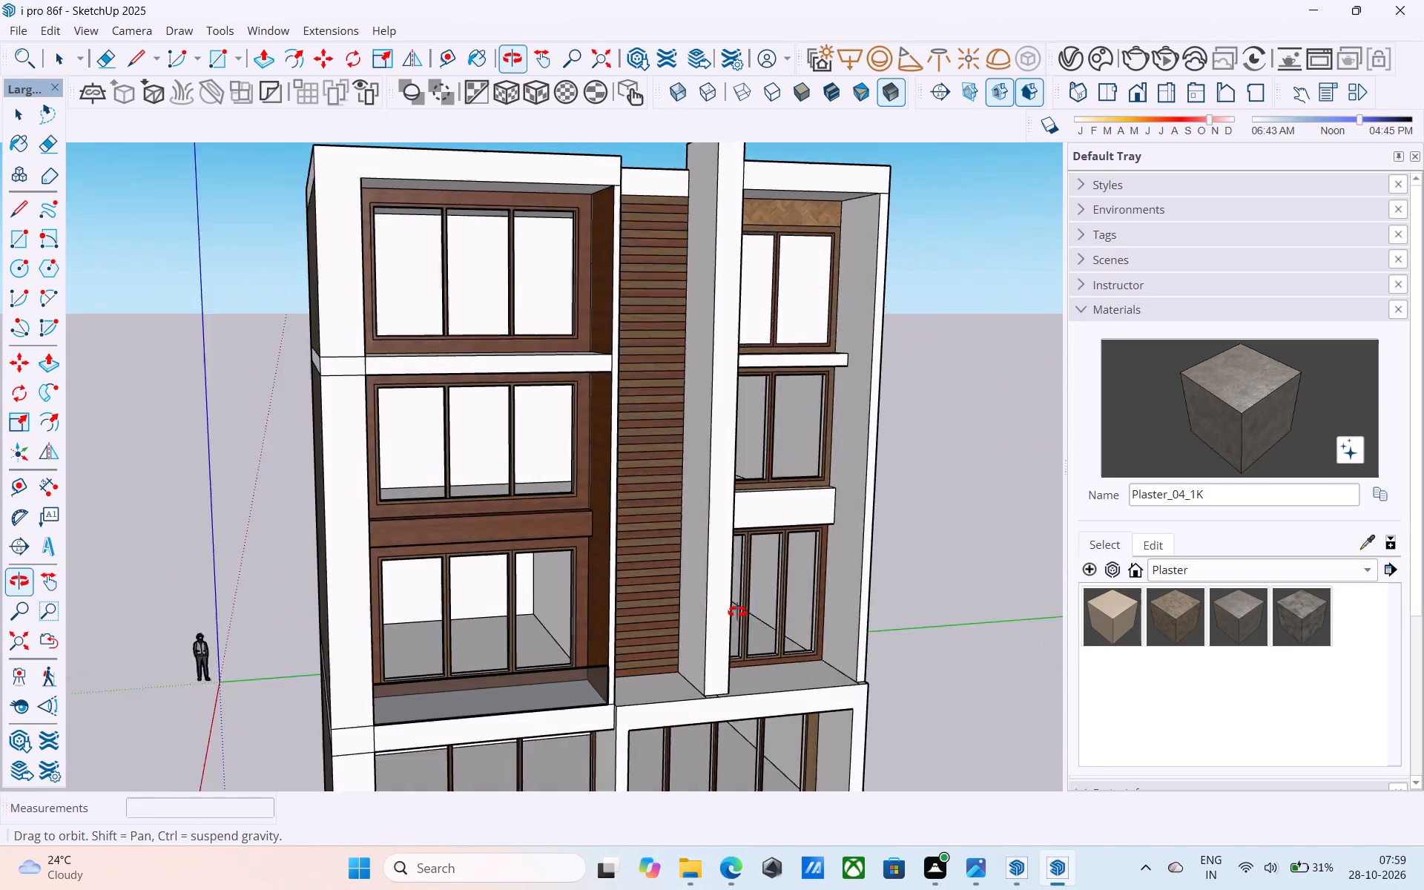
middle_click_drag(737, 612, 834, 610)
middle_click_drag(835, 610, 845, 681)
scroll(843, 614, "down", 3)
middle_click_drag(858, 587, 857, 653)
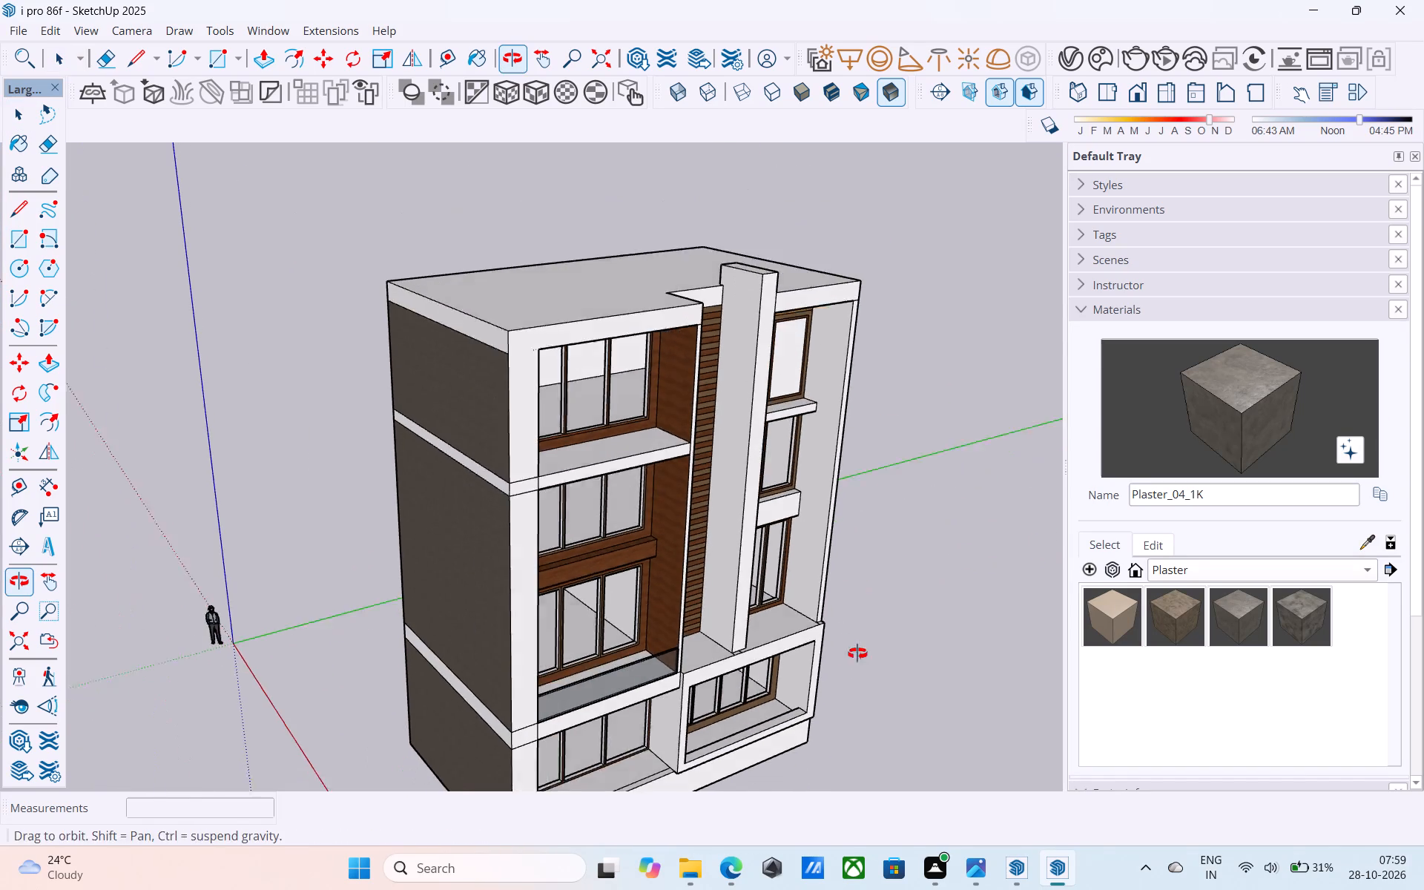
middle_click_drag(857, 653, 866, 656)
middle_click_drag(879, 475, 878, 538)
middle_click_drag(739, 595, 752, 318)
middle_click_drag(751, 340, 751, 407, "shift")
Save the model again.
key("ctrl+s")
key("space")
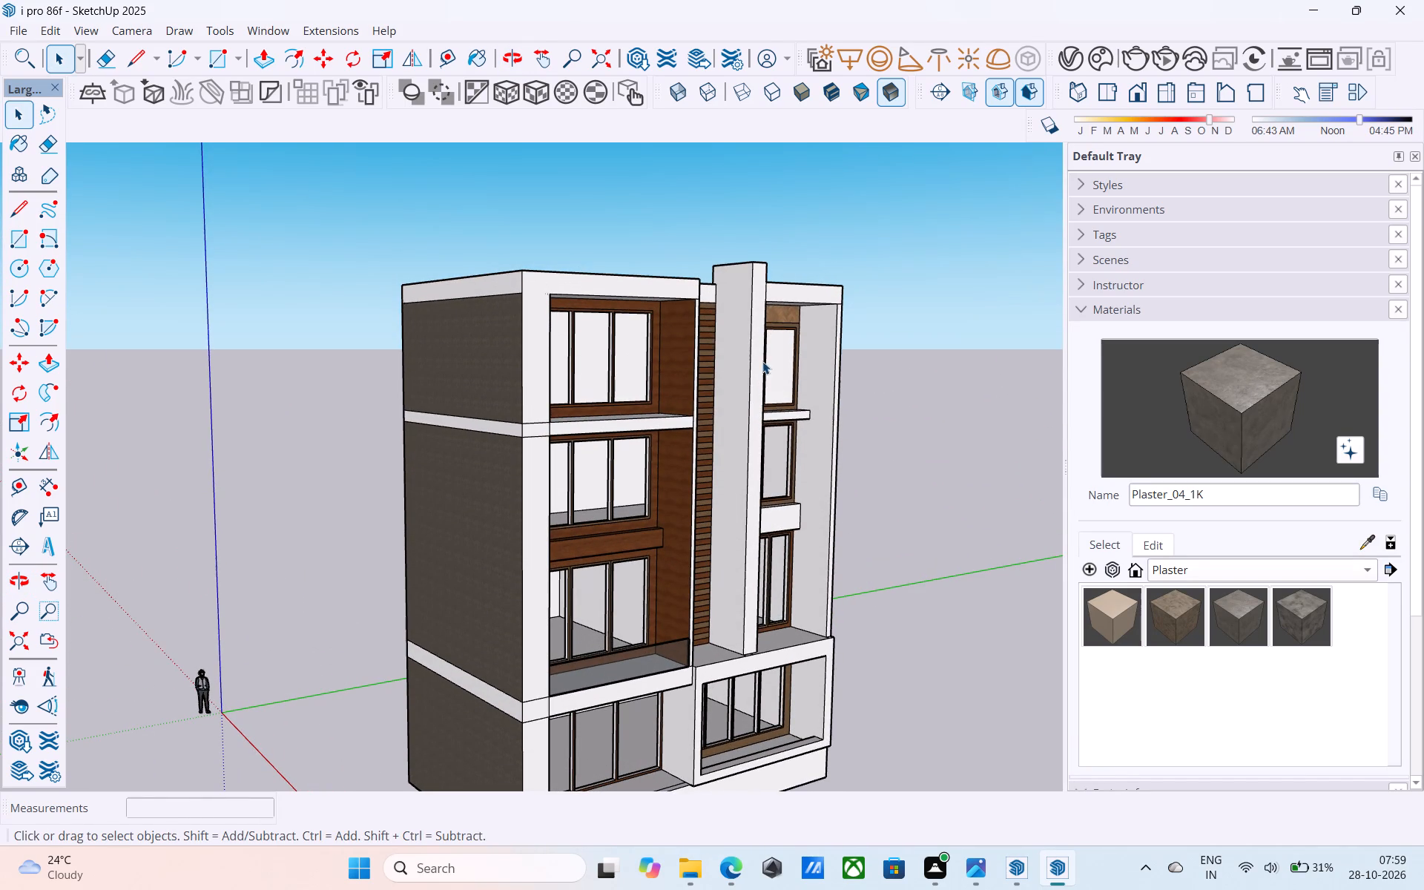
Erase the short vertical edge separating the corner pier's band from the slab below the top floor.
scroll(762, 386, "up", 3)
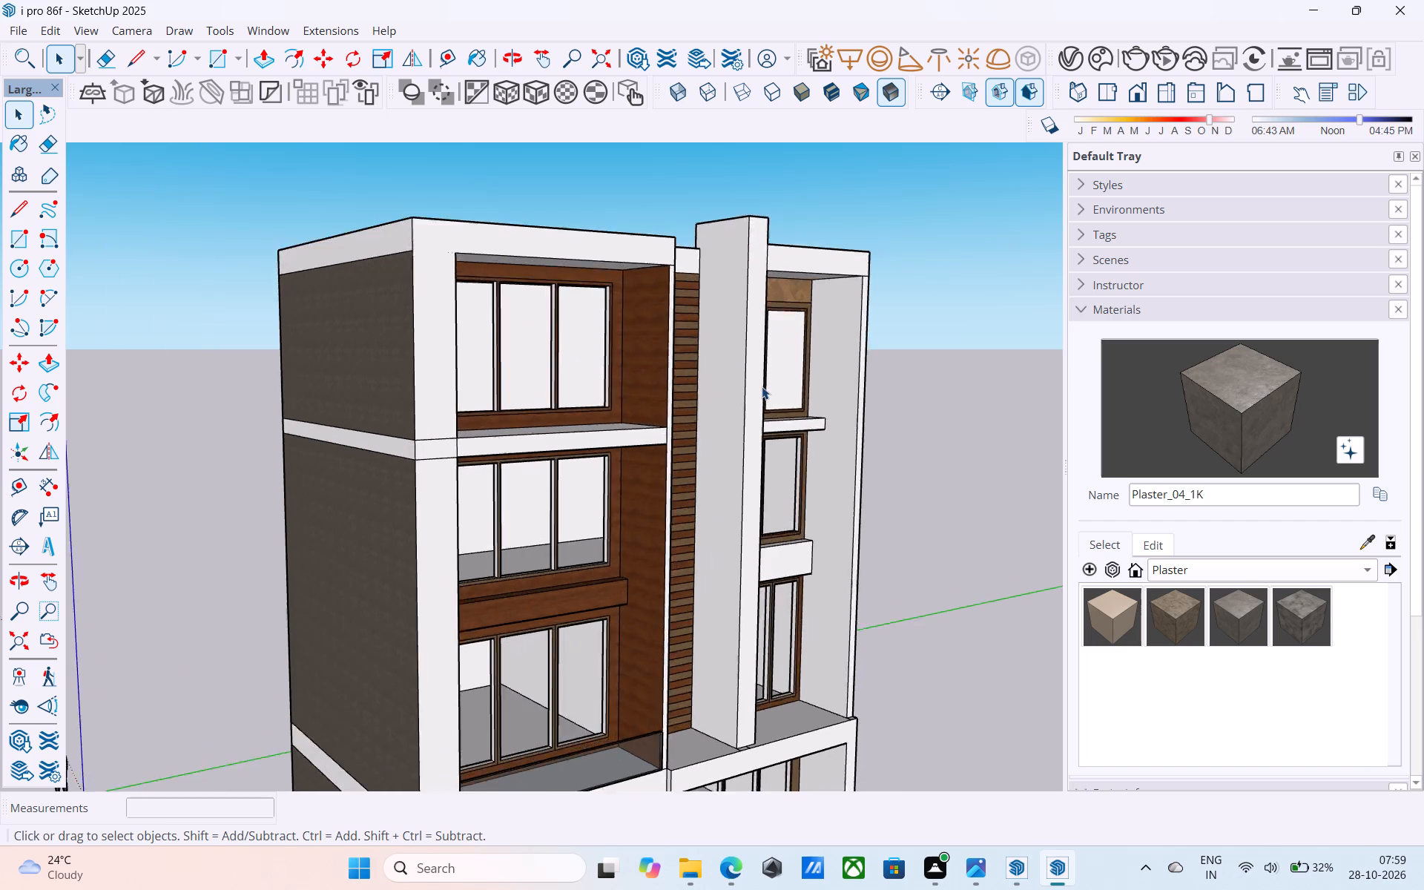
scroll(762, 386, "down", 4)
middle_click_drag(756, 388, 526, 443)
scroll(495, 487, "up", 4)
scroll(452, 416, "up", 2)
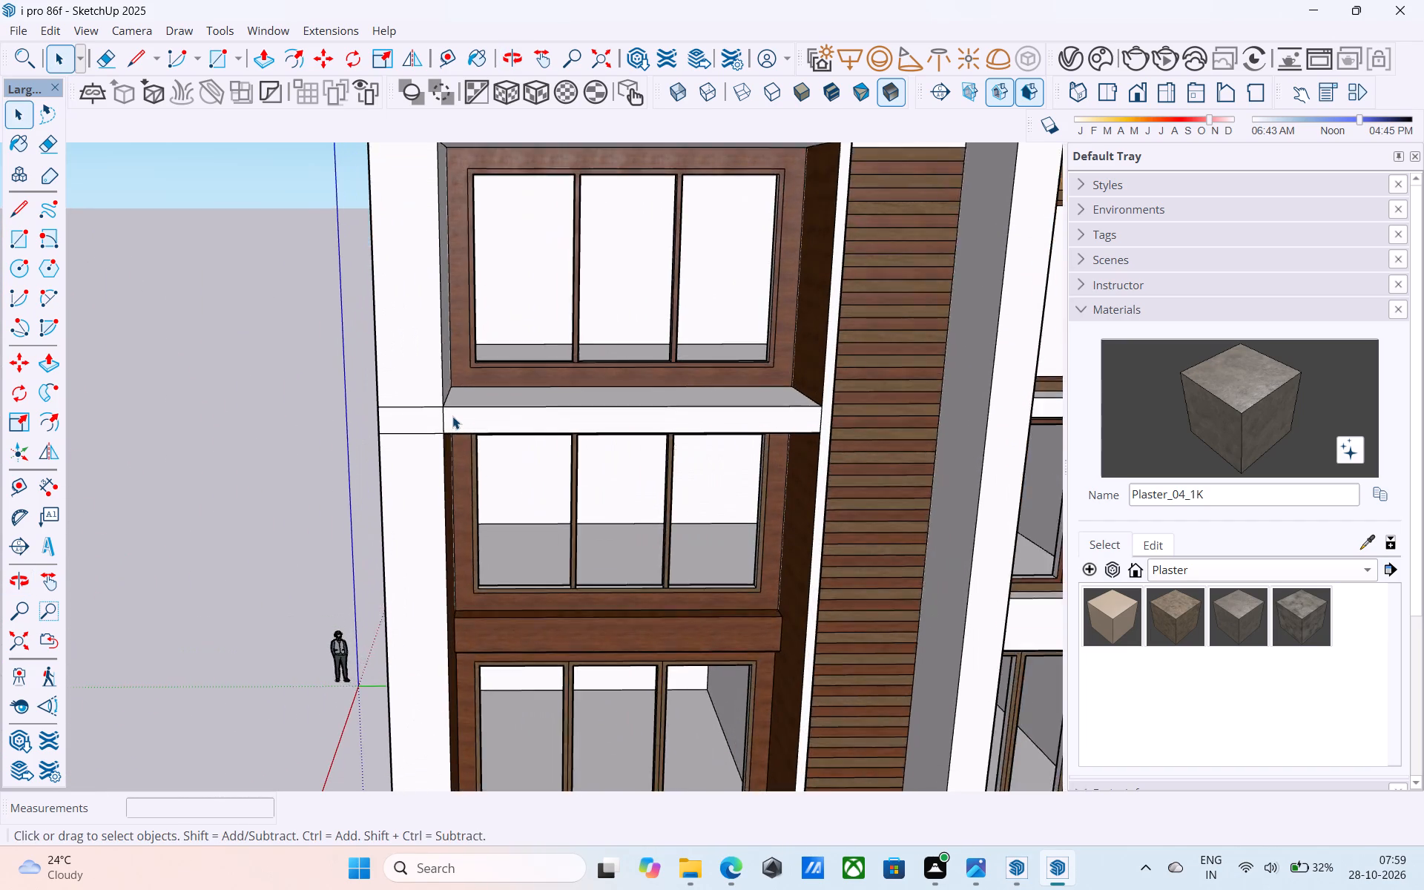
scroll(452, 416, "up", 4)
key("e")
left_click(441, 424)
scroll(441, 421, "down", 5)
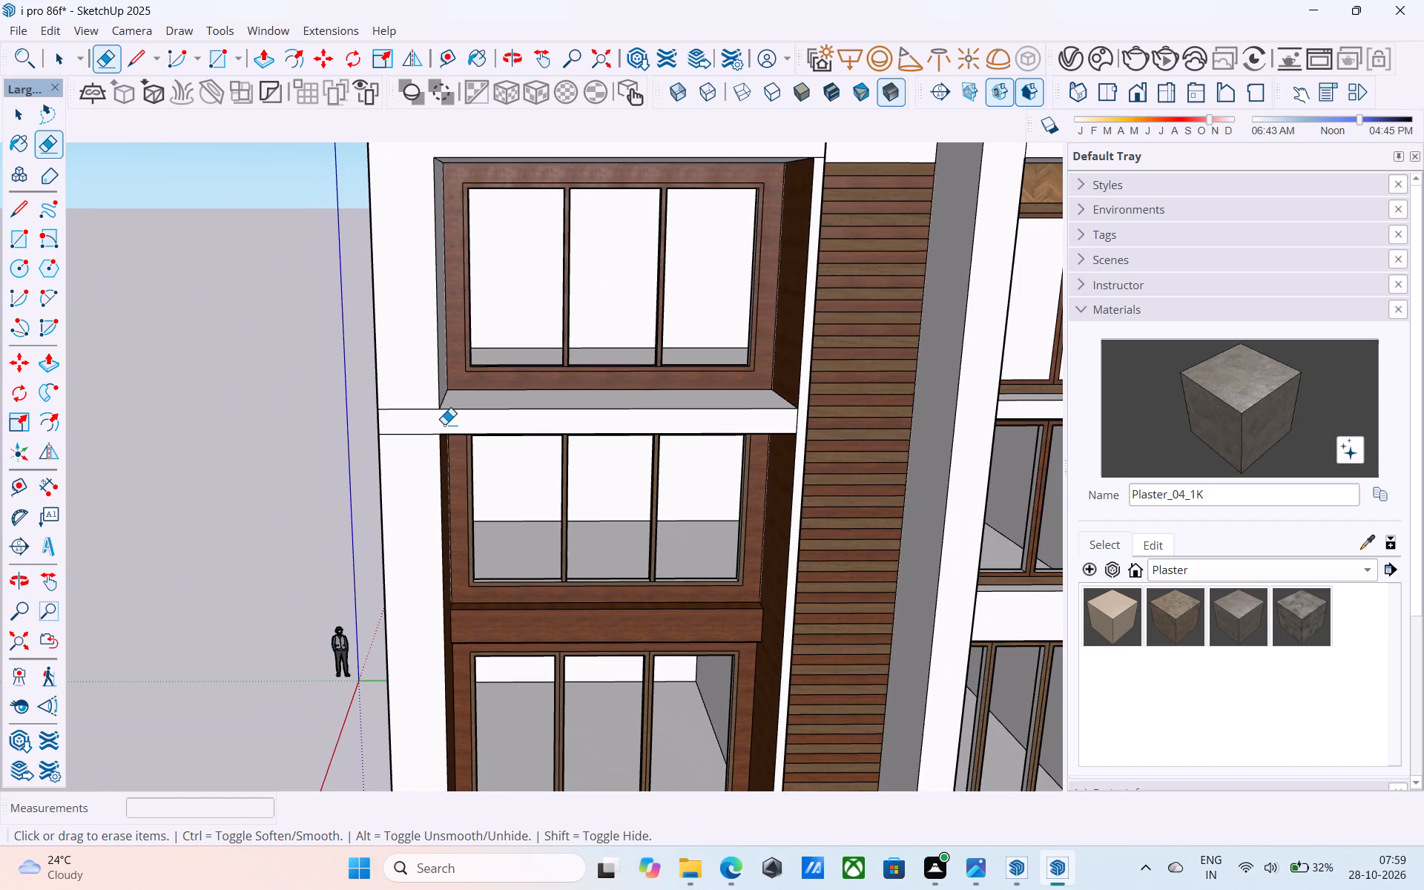
scroll(690, 361, "down", 4)
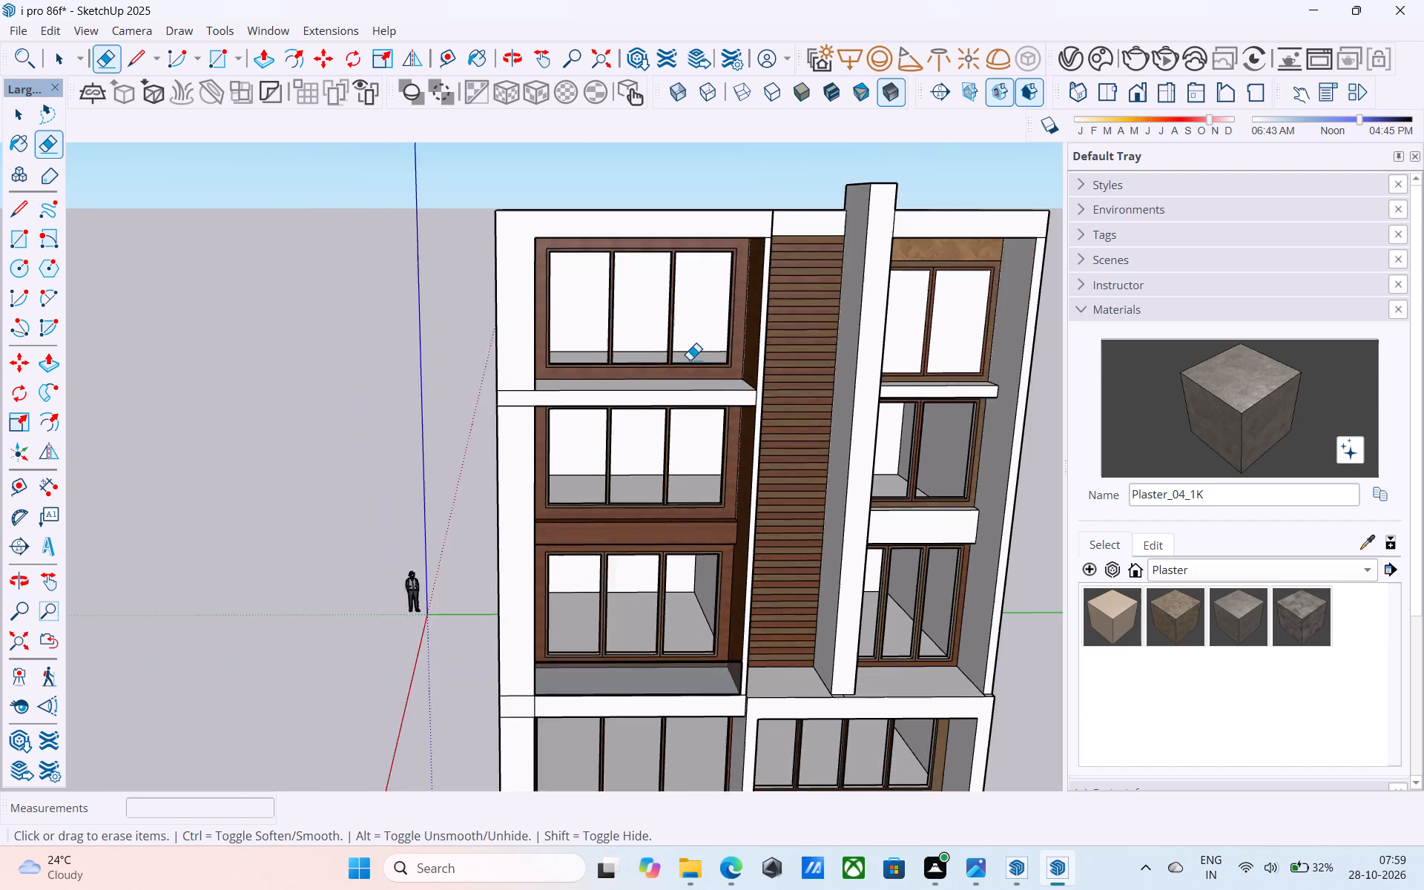
Erase the two horizontal band edges crossing the corner pier's front at the slab below the top floor.
scroll(690, 360, "down", 1)
scroll(527, 401, "up", 5)
left_click_drag(534, 386, 537, 374)
left_click_drag(536, 392, 534, 436)
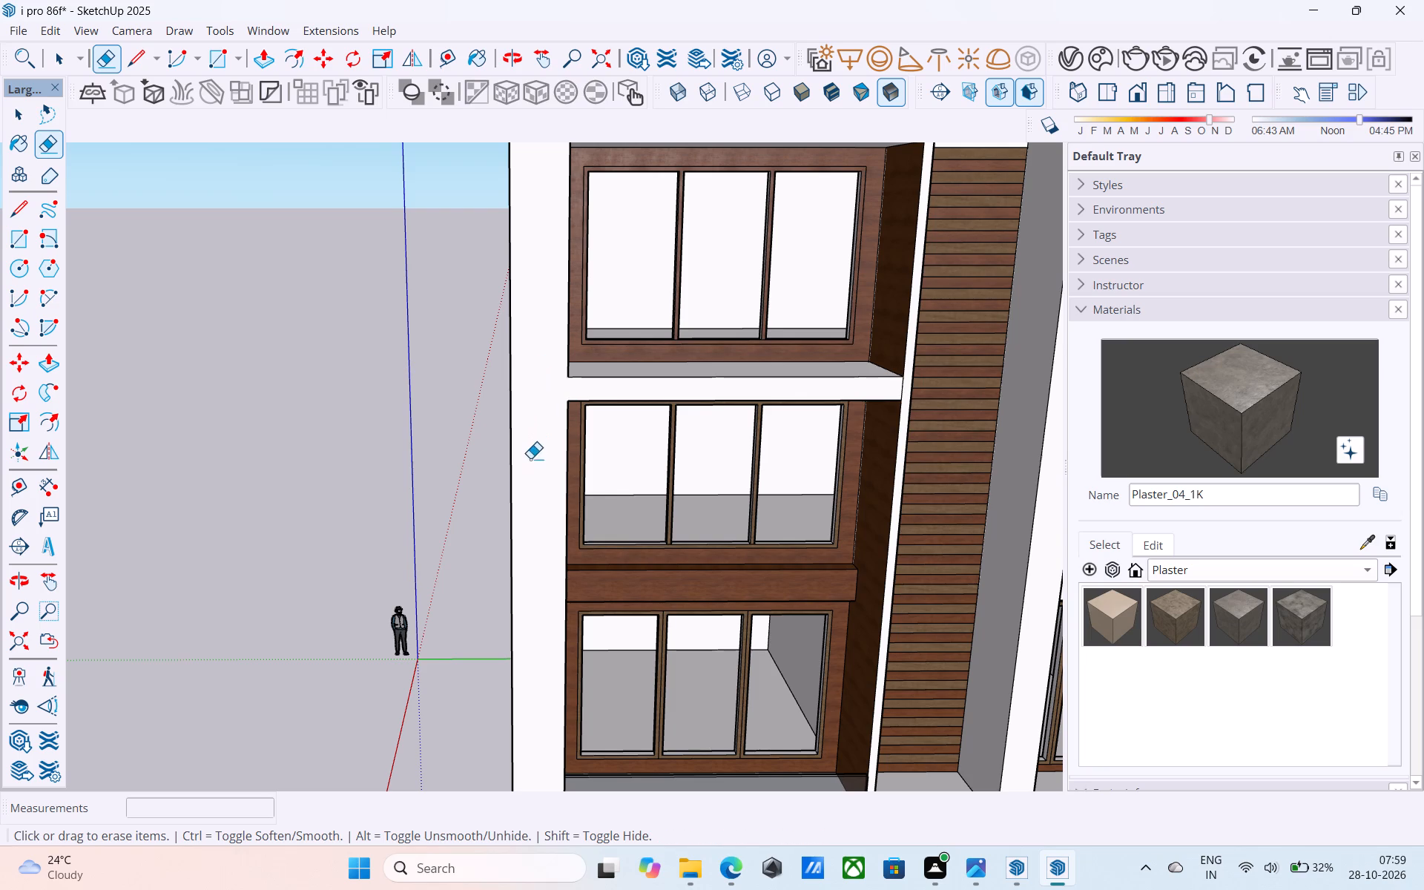
Erase the horizontal and vertical edges separating the corner pier's front from the slab band above the ground-floor window.
scroll(533, 470, "down", 1)
middle_click_drag(533, 472, 542, 241, "shift")
middle_click_drag(572, 567, 521, 372, "shift")
scroll(507, 412, "up", 4)
left_click_drag(501, 415, 512, 452)
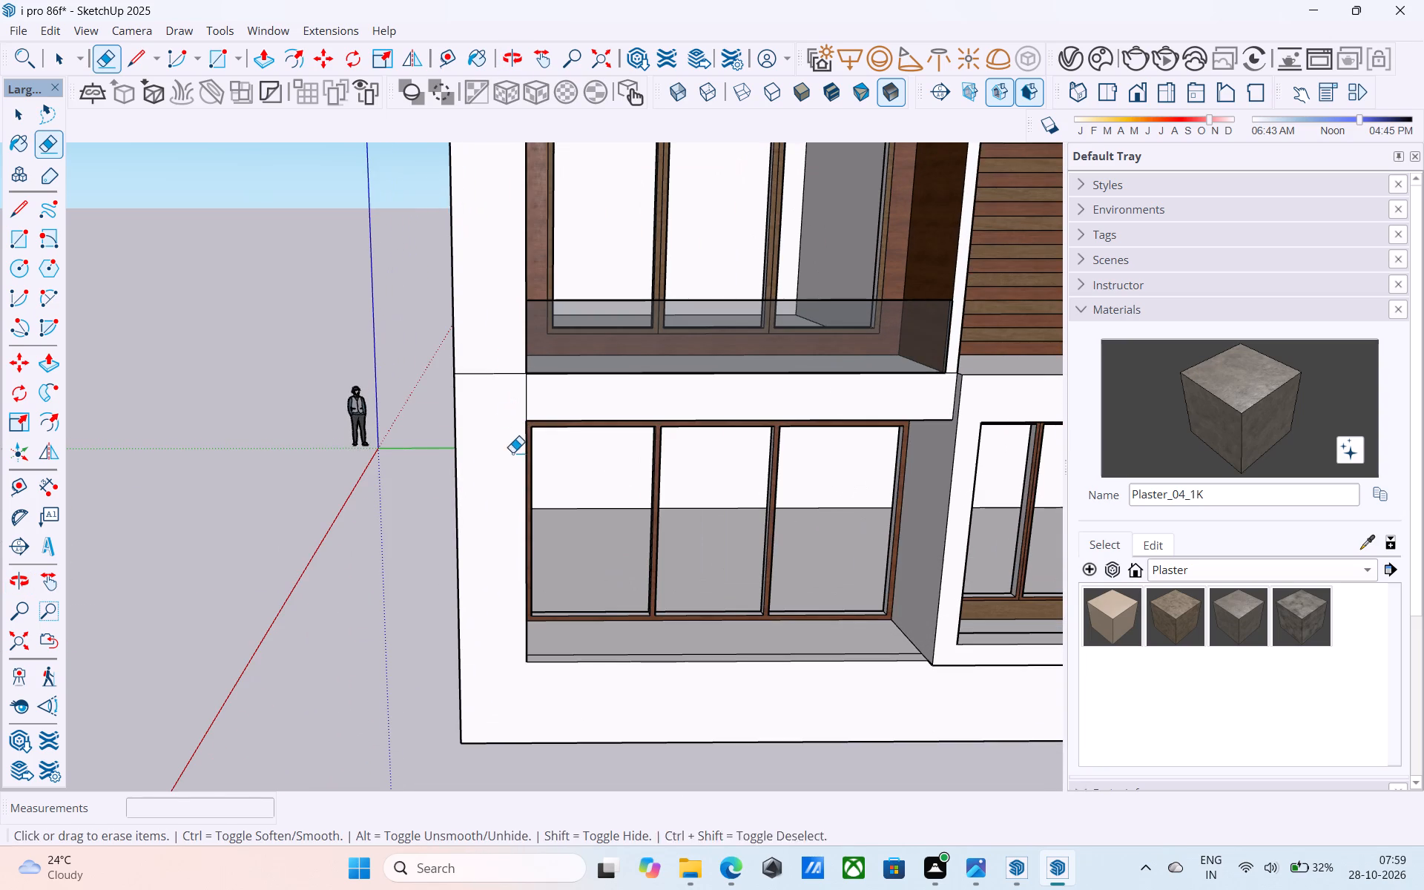
left_click_drag(488, 374, 489, 383)
left_click_drag(532, 398, 568, 399)
left_click_drag(555, 401, 509, 403)
scroll(549, 407, "down", 1)
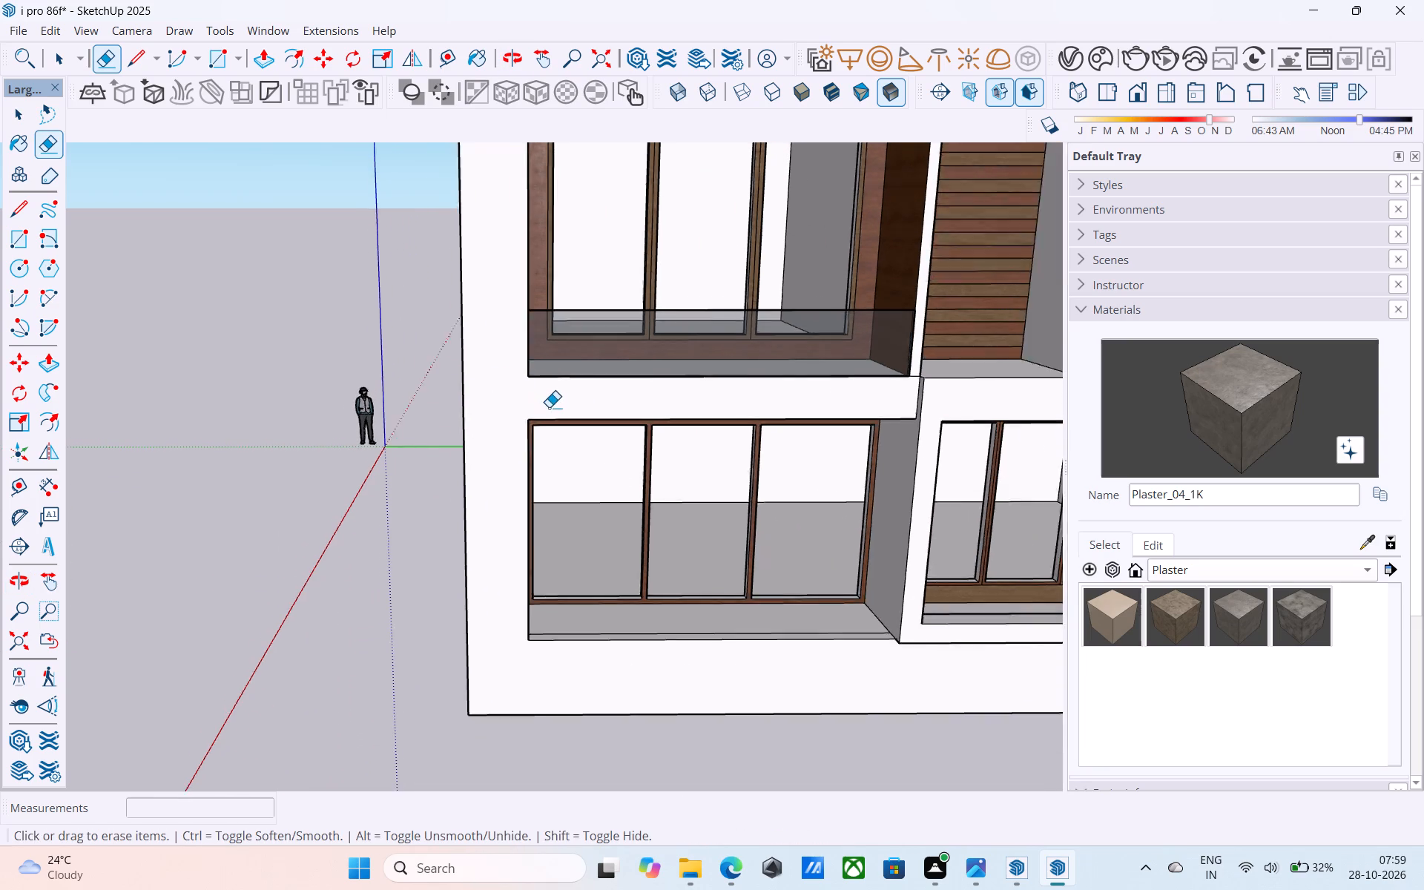
Erase the short leftover edges at the base of the tall fin where it meets the slab above the ground floor.
scroll(549, 407, "down", 3)
middle_click_drag(549, 407, 294, 475)
middle_click_drag(509, 451, 848, 490, "shift")
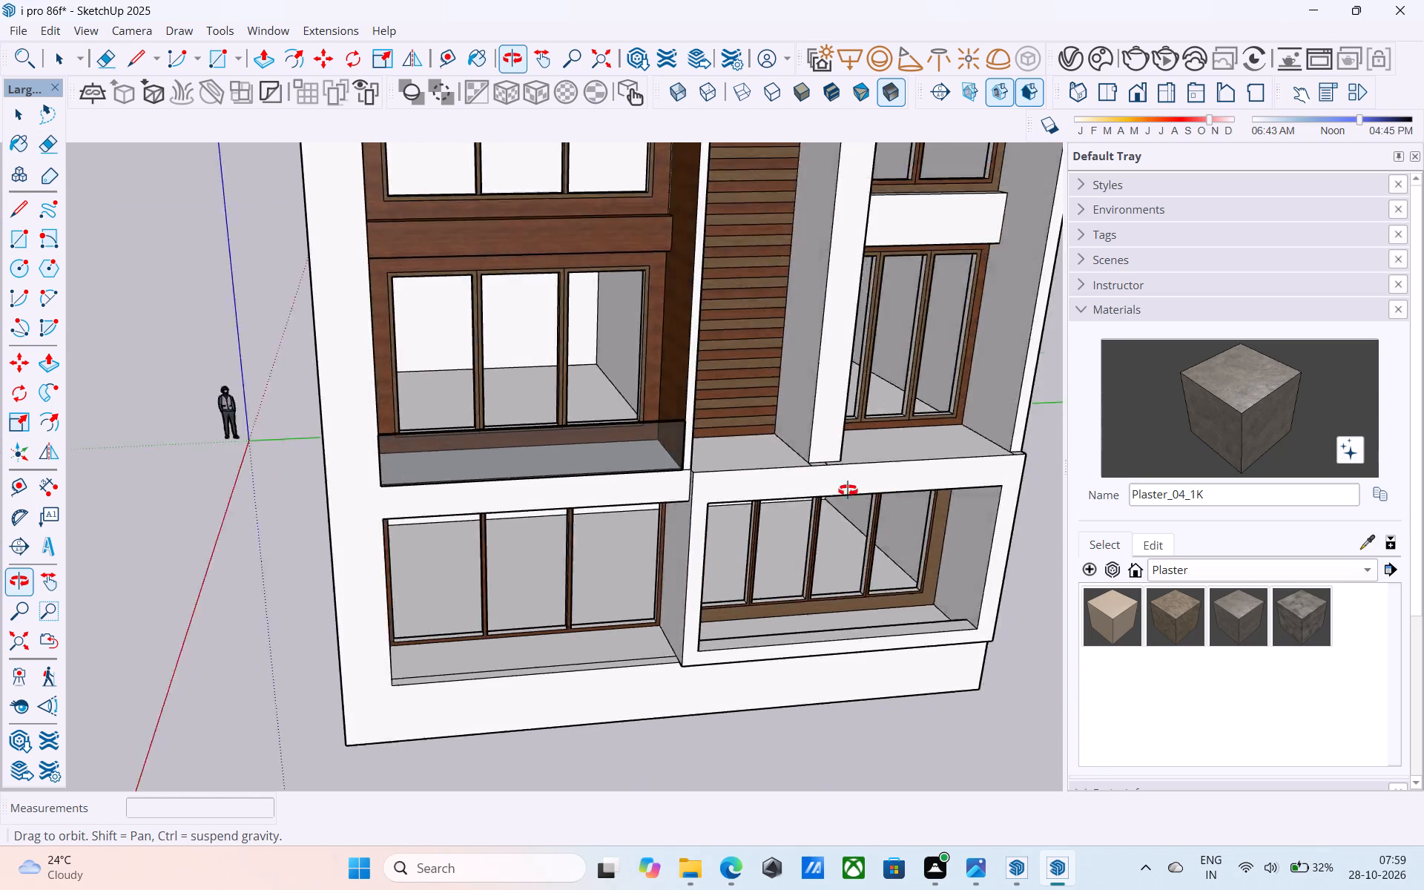
middle_click_drag(848, 490, 983, 475, "shift")
middle_click_drag(734, 473, 694, 636)
scroll(738, 505, "up", 7)
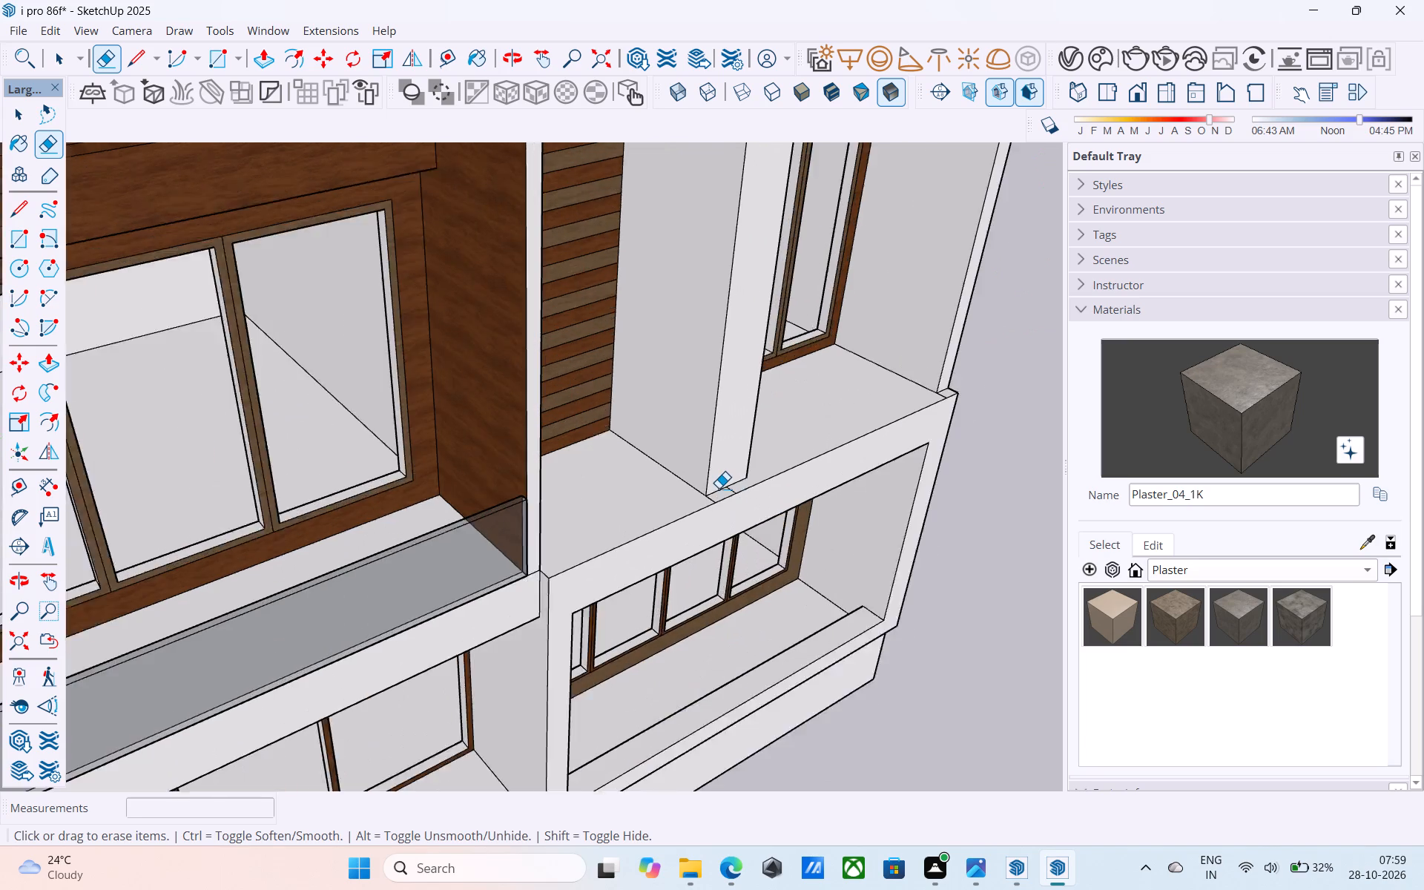
scroll(719, 488, "up", 6)
left_click_drag(737, 492, 758, 487)
scroll(712, 513, "up", 7)
left_click_drag(694, 513, 707, 507)
Examine the facade, the plain side wall and the plastered side wall from several angles.
scroll(744, 492, "down", 10)
middle_click_drag(745, 499, 133, 524)
scroll(182, 498, "down", 4)
middle_click_drag(198, 497, 680, 461)
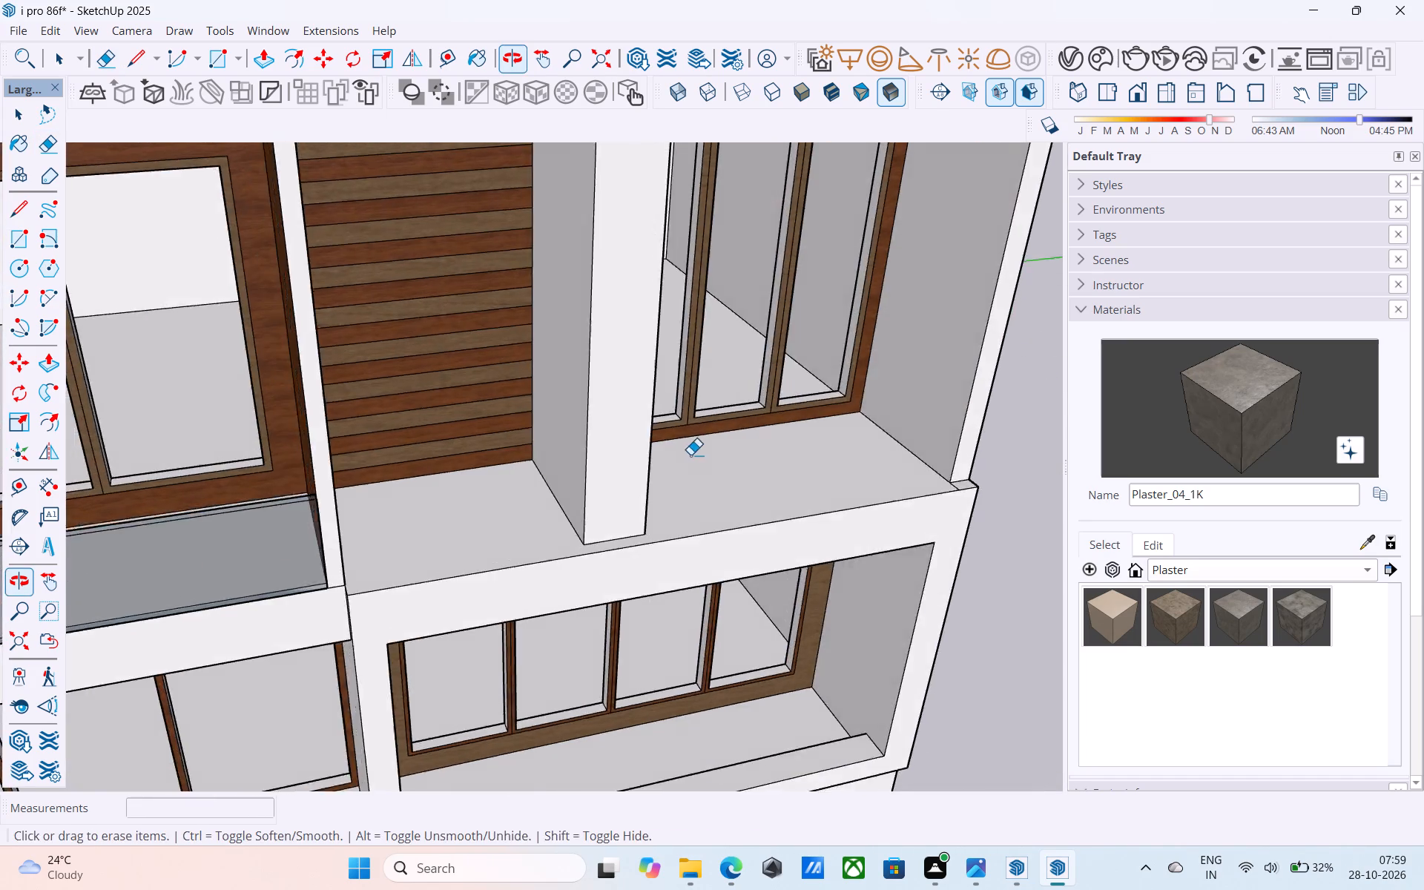
scroll(690, 455, "down", 5)
middle_click_drag(693, 462, 642, 670)
middle_click_drag(788, 422, 415, 557, "shift")
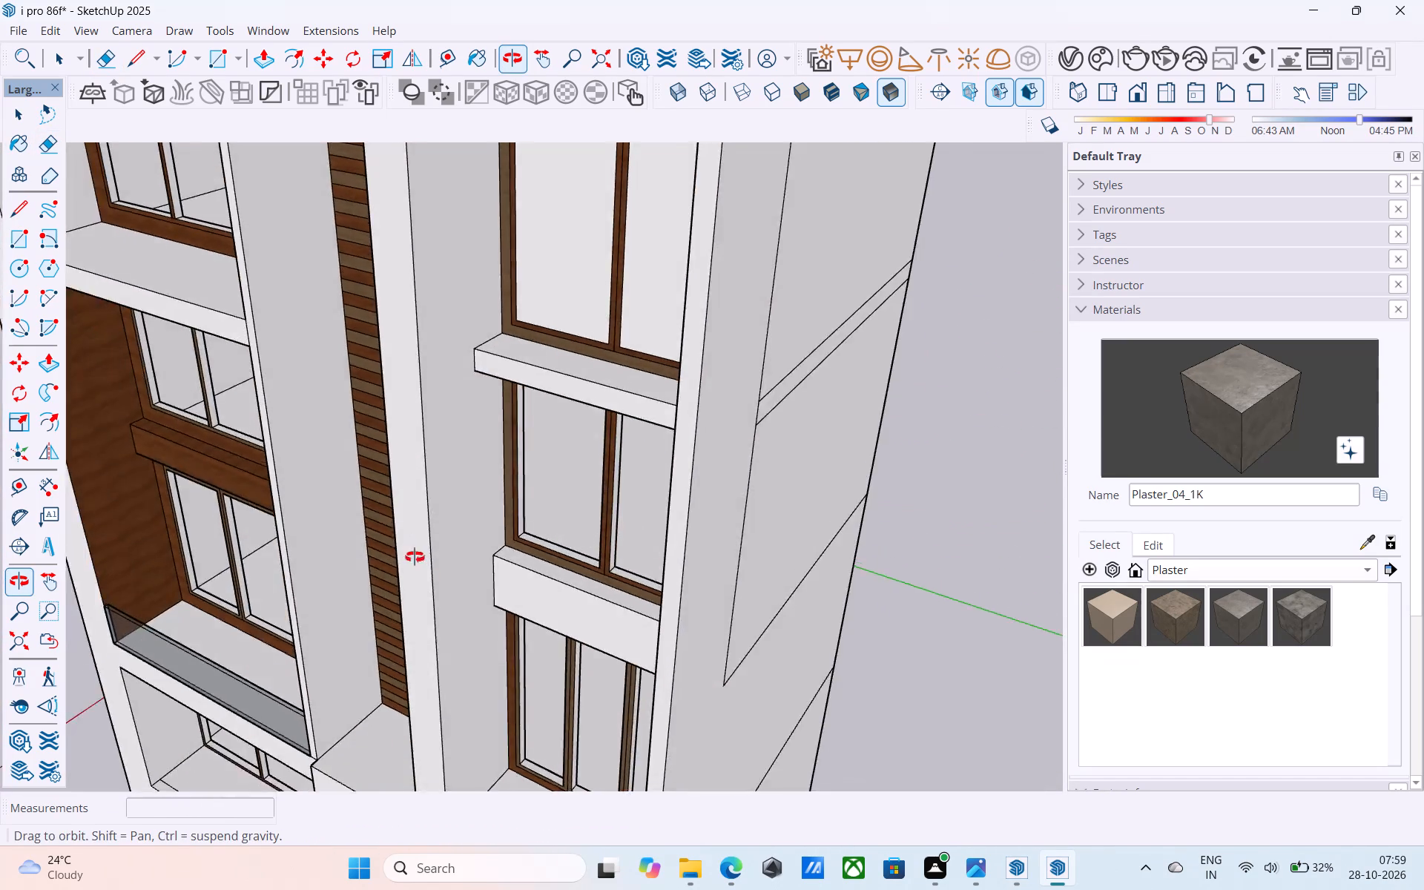
middle_click_drag(415, 557, 449, 595, "shift")
scroll(470, 562, "down", 8)
middle_click_drag(472, 559, 972, 307)
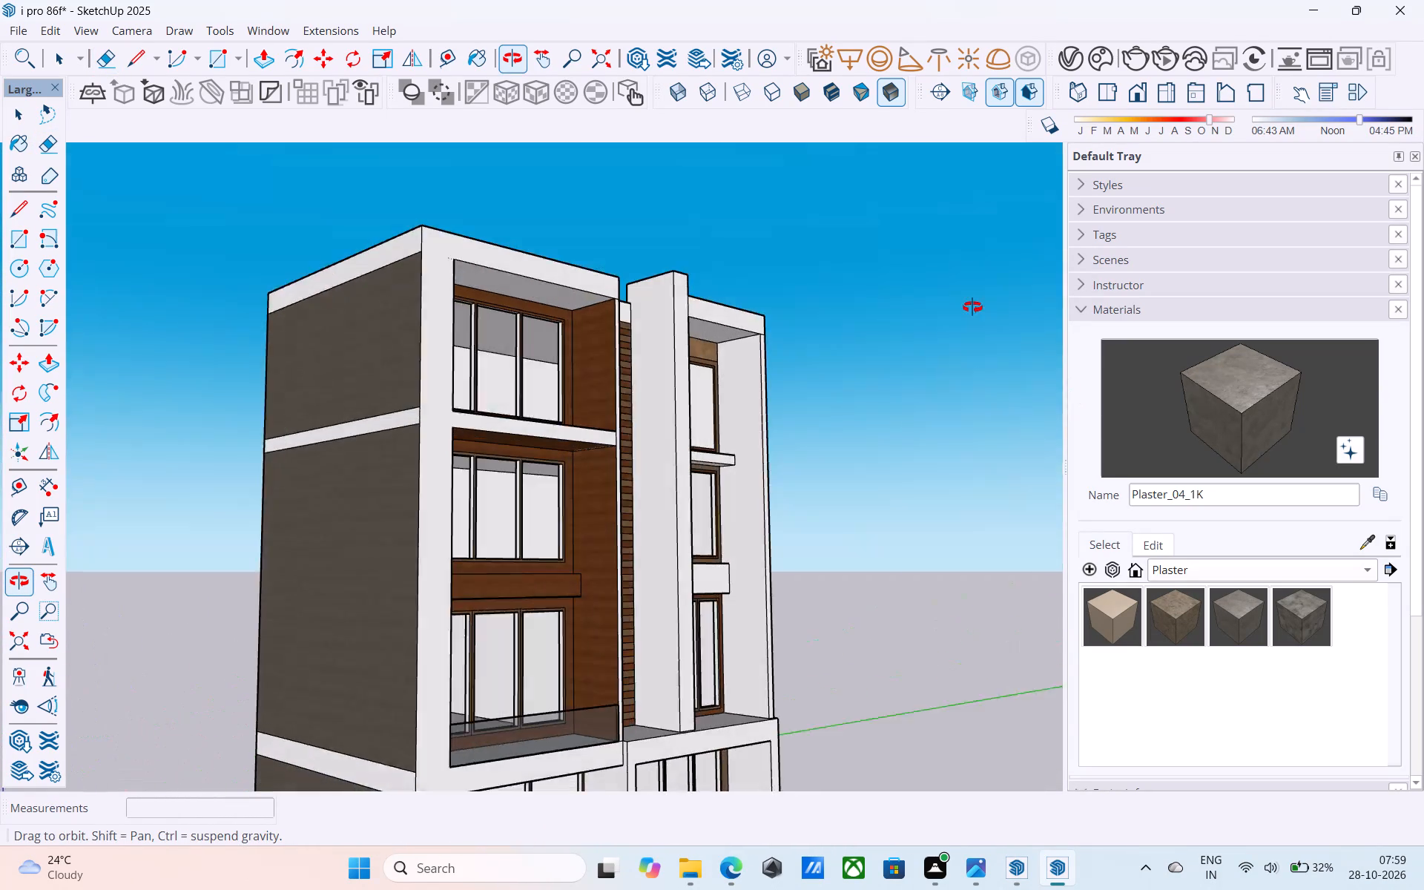
middle_click_drag(972, 307, 764, 429)
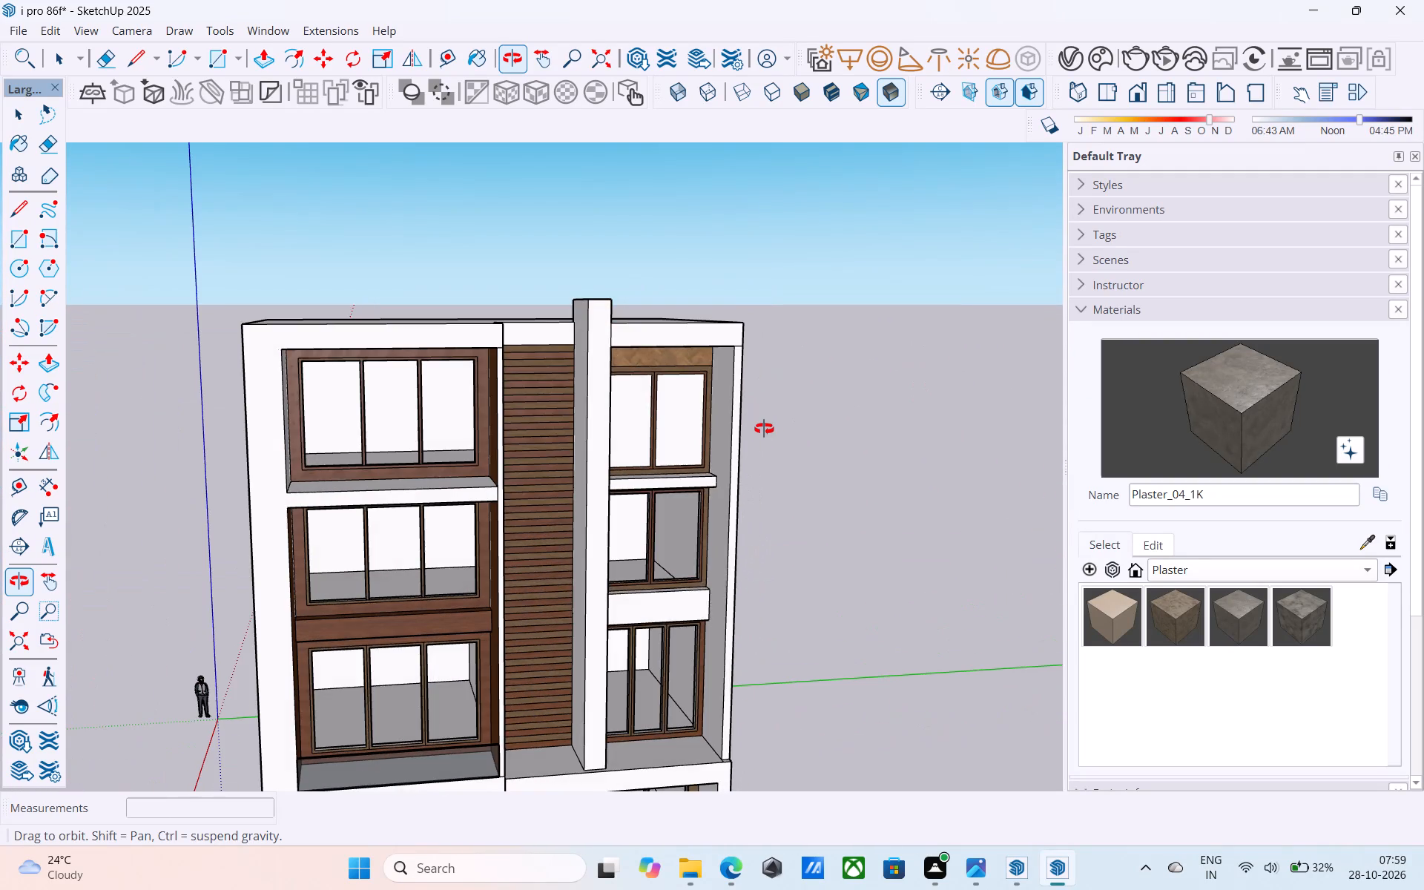
middle_click_drag(764, 429, 997, 403)
middle_click_drag(980, 402, 1075, 486, "shift")
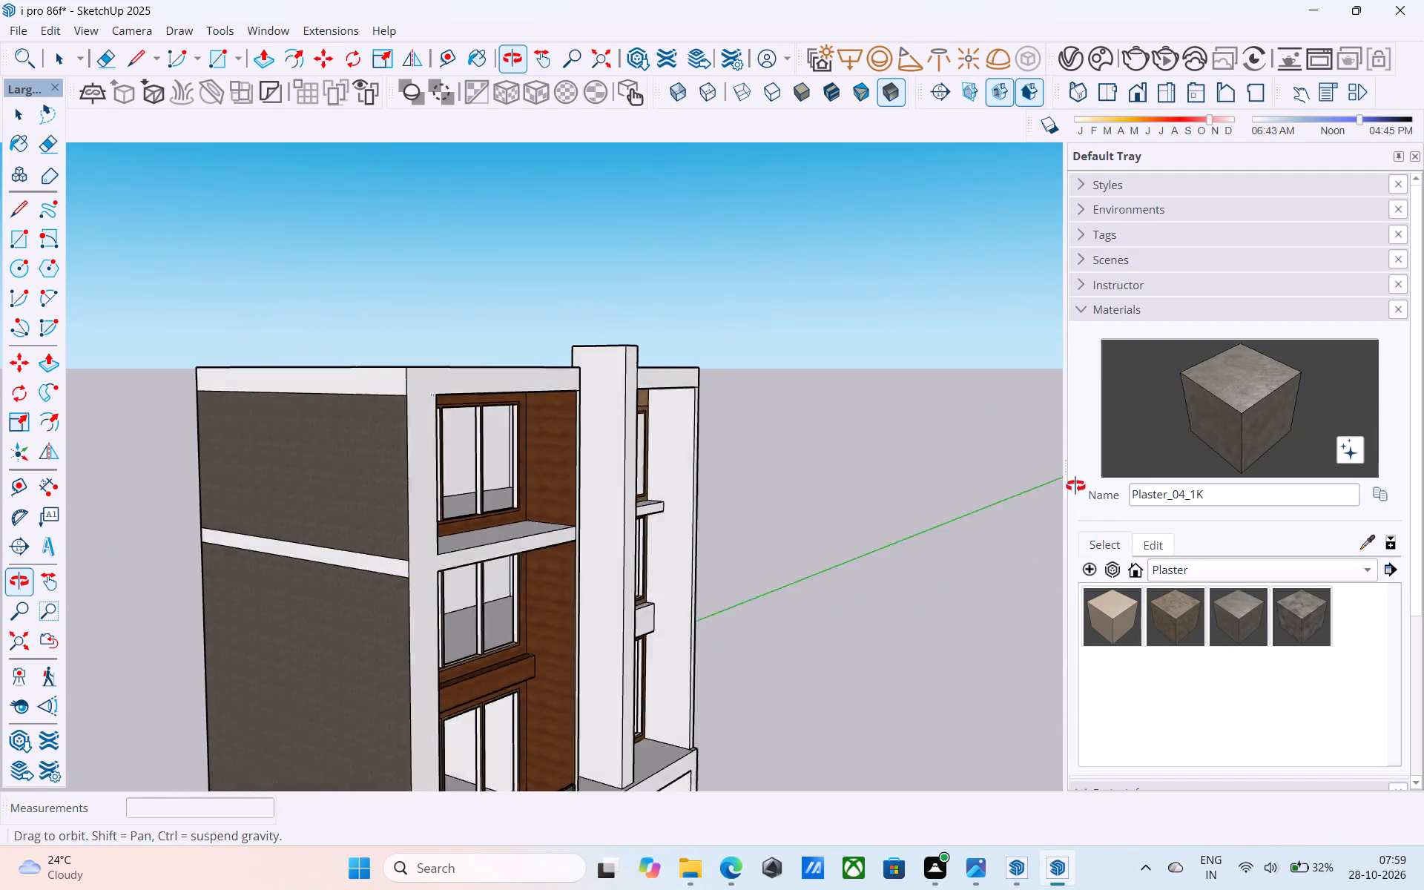
middle_click_drag(1075, 486, 1097, 500, "shift")
Push/Pull the rear face of the tall fin 19' backward across the roof to the building's rear edge.
middle_click_drag(696, 413, 959, 523)
middle_click_drag(658, 489, 942, 514)
key("space")
scroll(490, 397, "up", 3)
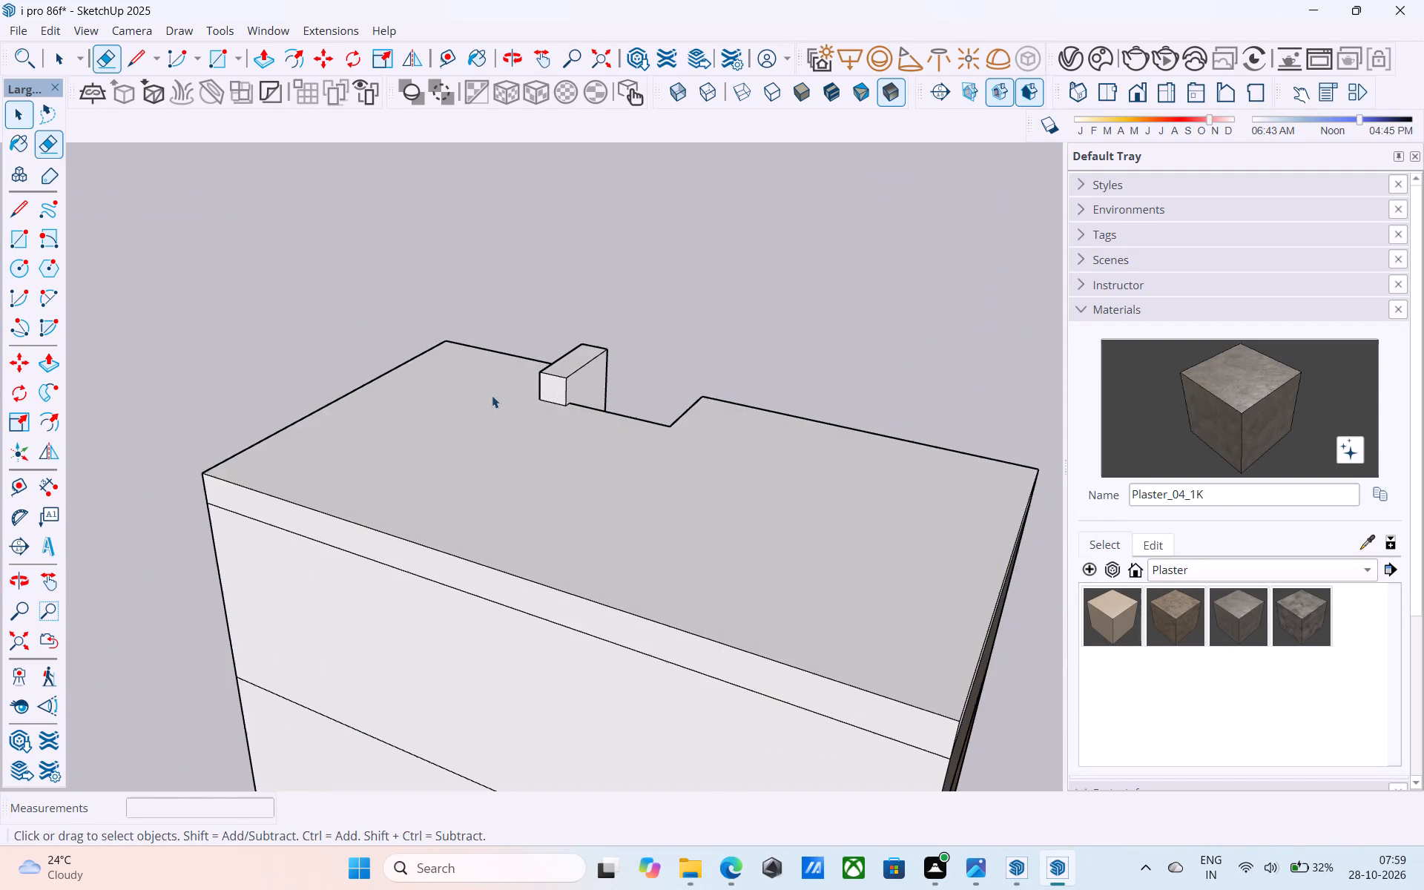
middle_click_drag(577, 378, 794, 371)
scroll(590, 381, "up", 3)
left_click(573, 379)
key("p")
left_click(573, 379)
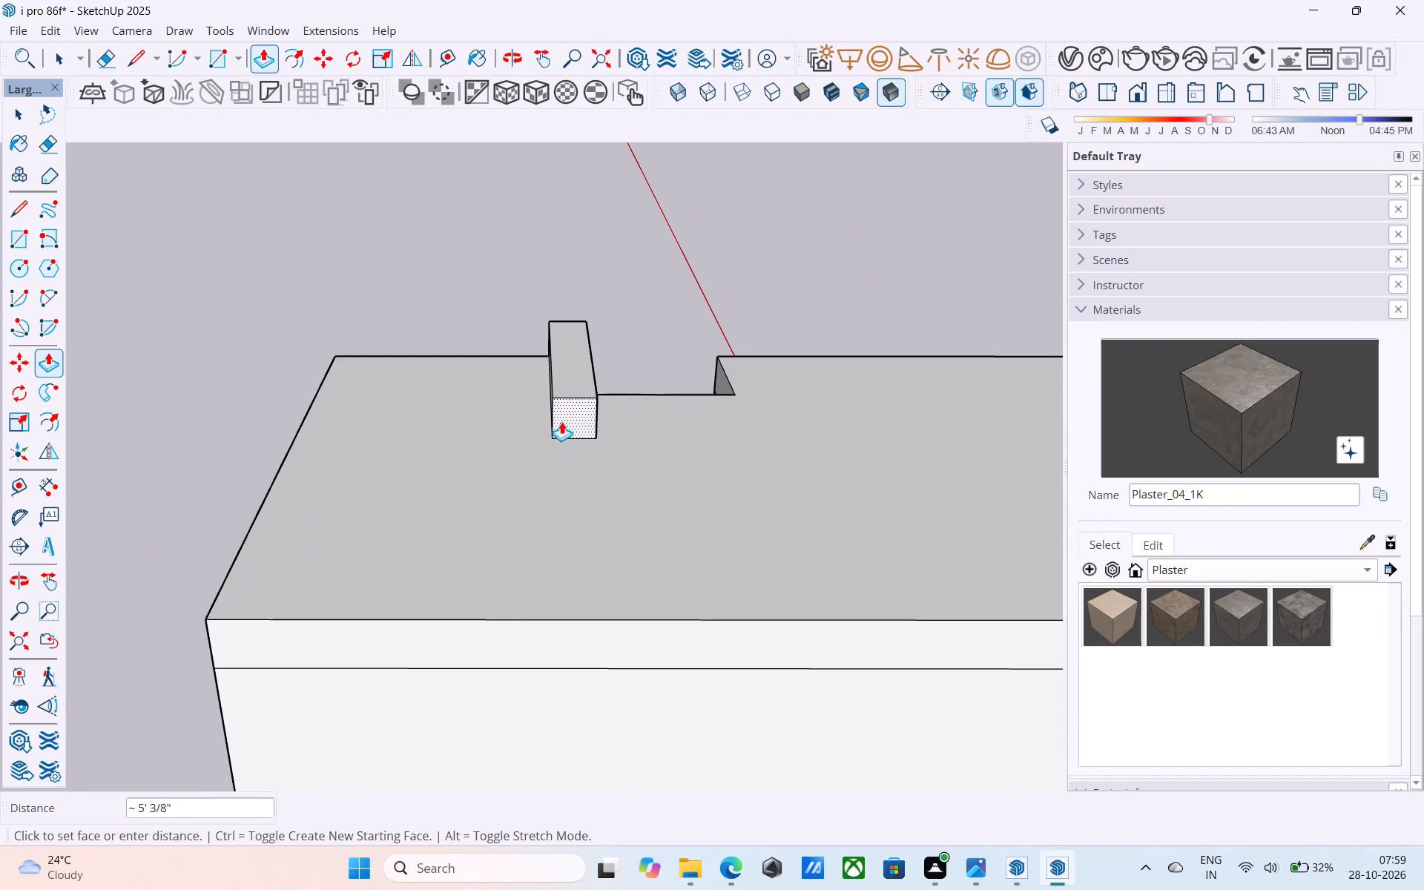
scroll(561, 421, "down", 5)
left_click(552, 556)
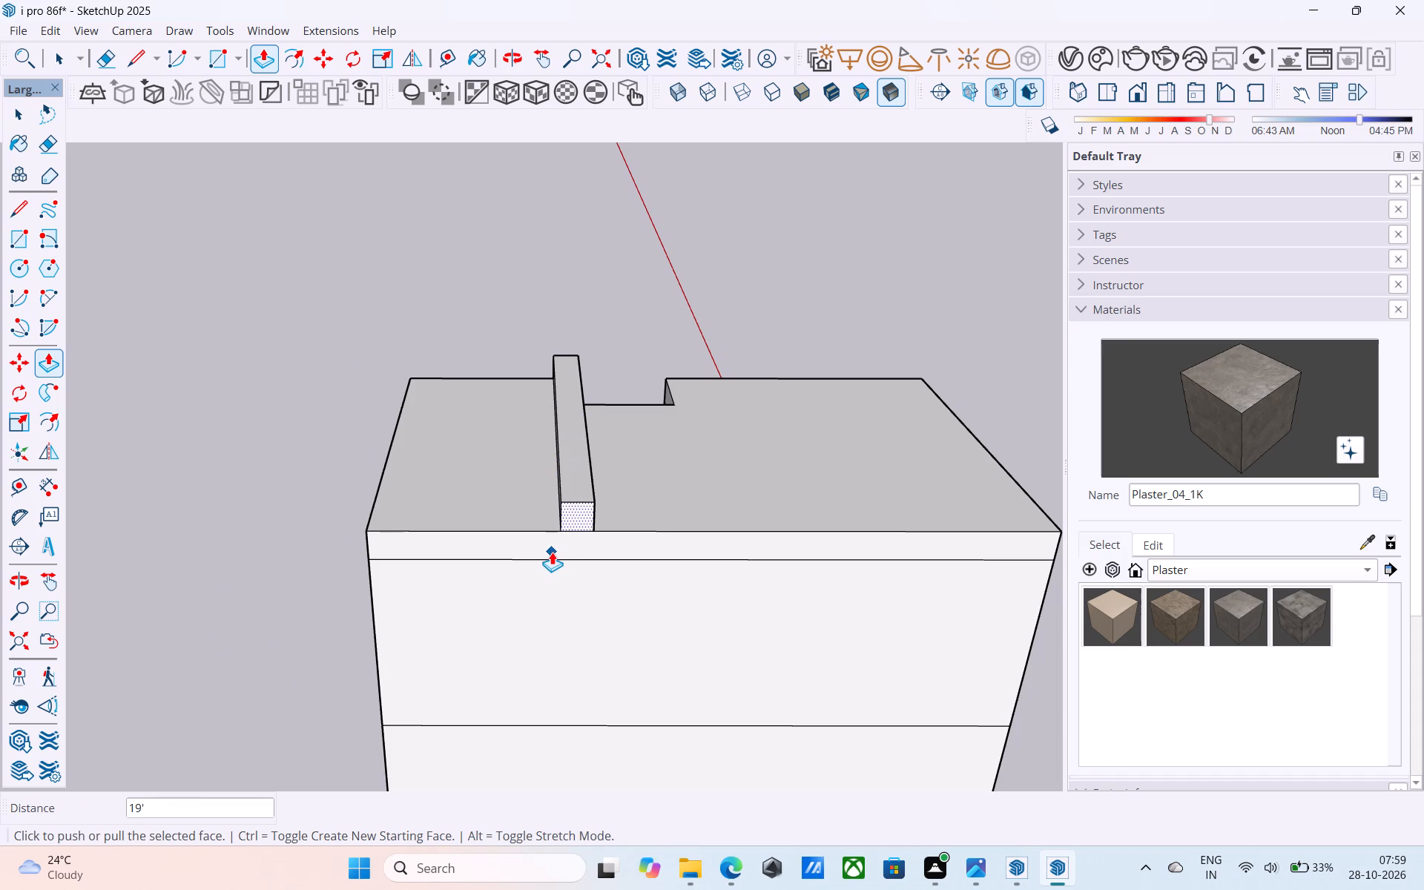
Examine the extended roof fin from the rear, the front and both sides of the building.
scroll(552, 552, "down", 5)
middle_click_drag(551, 553, 952, 419)
middle_click_drag(368, 566, 581, 537)
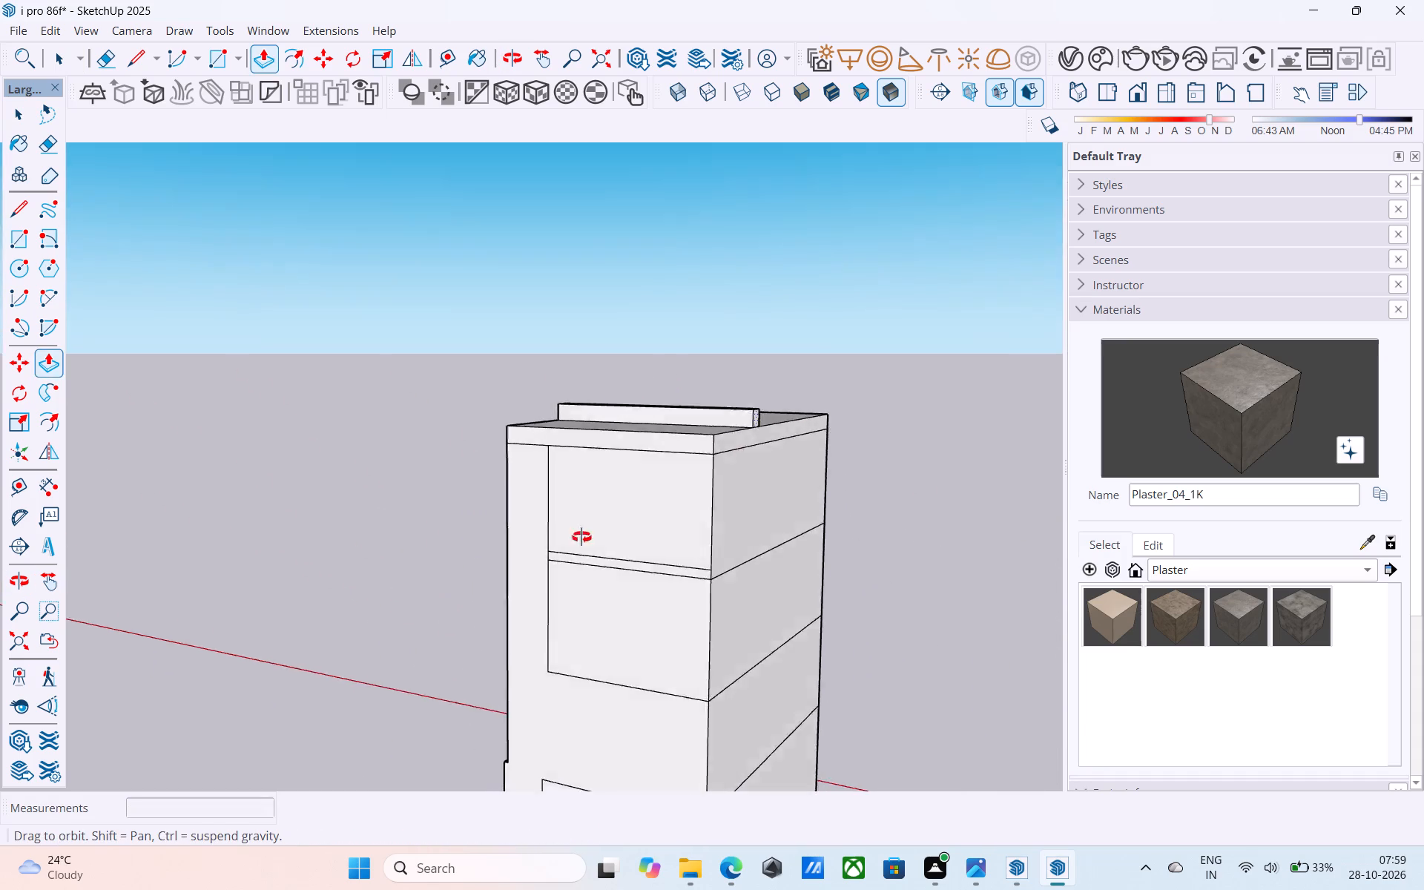
middle_click_drag(581, 537, 1006, 587)
key("space")
middle_click_drag(728, 478, 1008, 419)
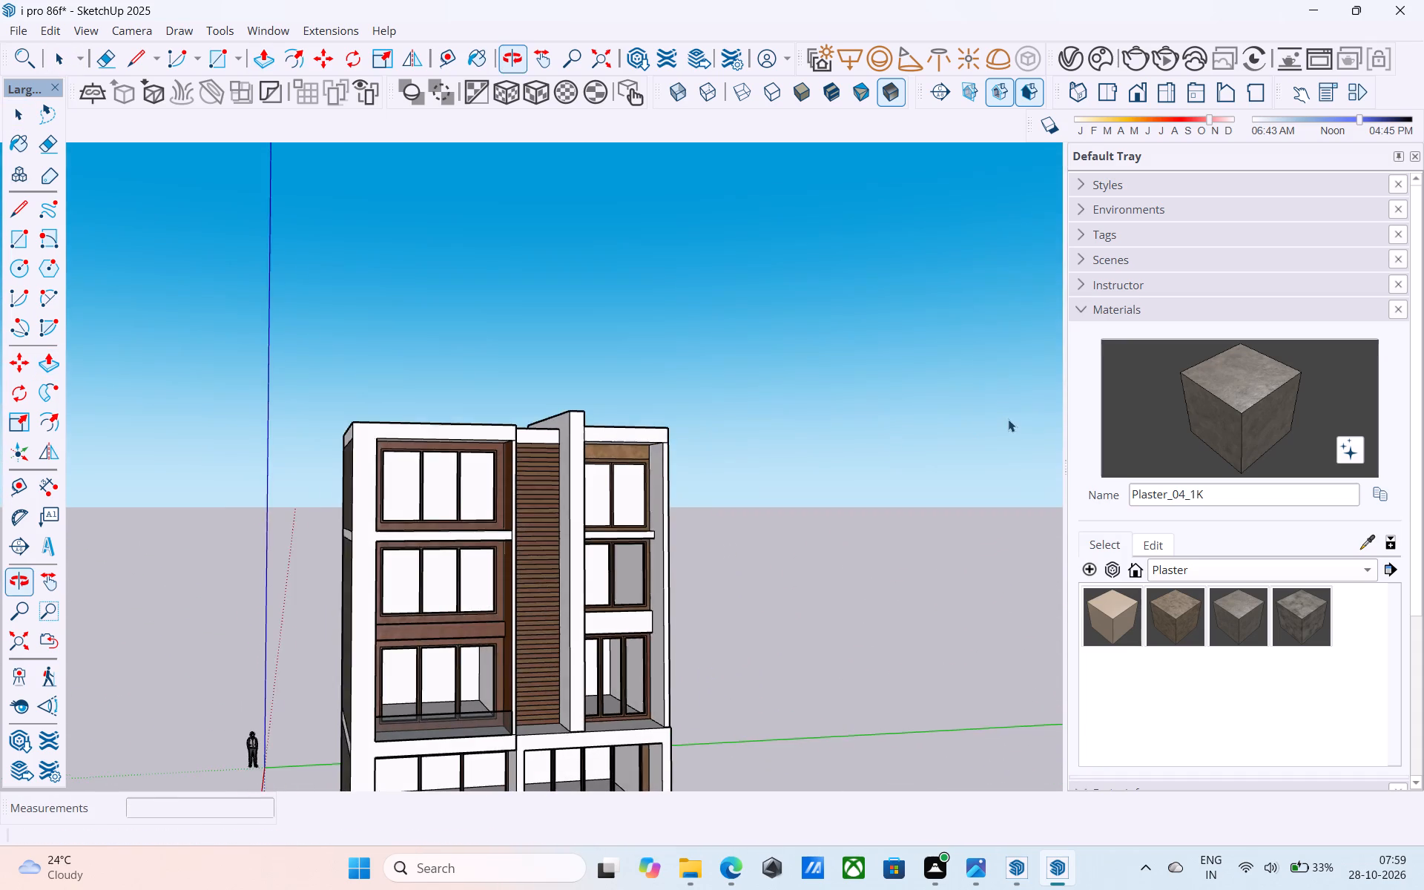
middle_click_drag(1008, 419, 1008, 418)
middle_click_drag(708, 444, 720, 475)
middle_click_drag(649, 471, 159, 487)
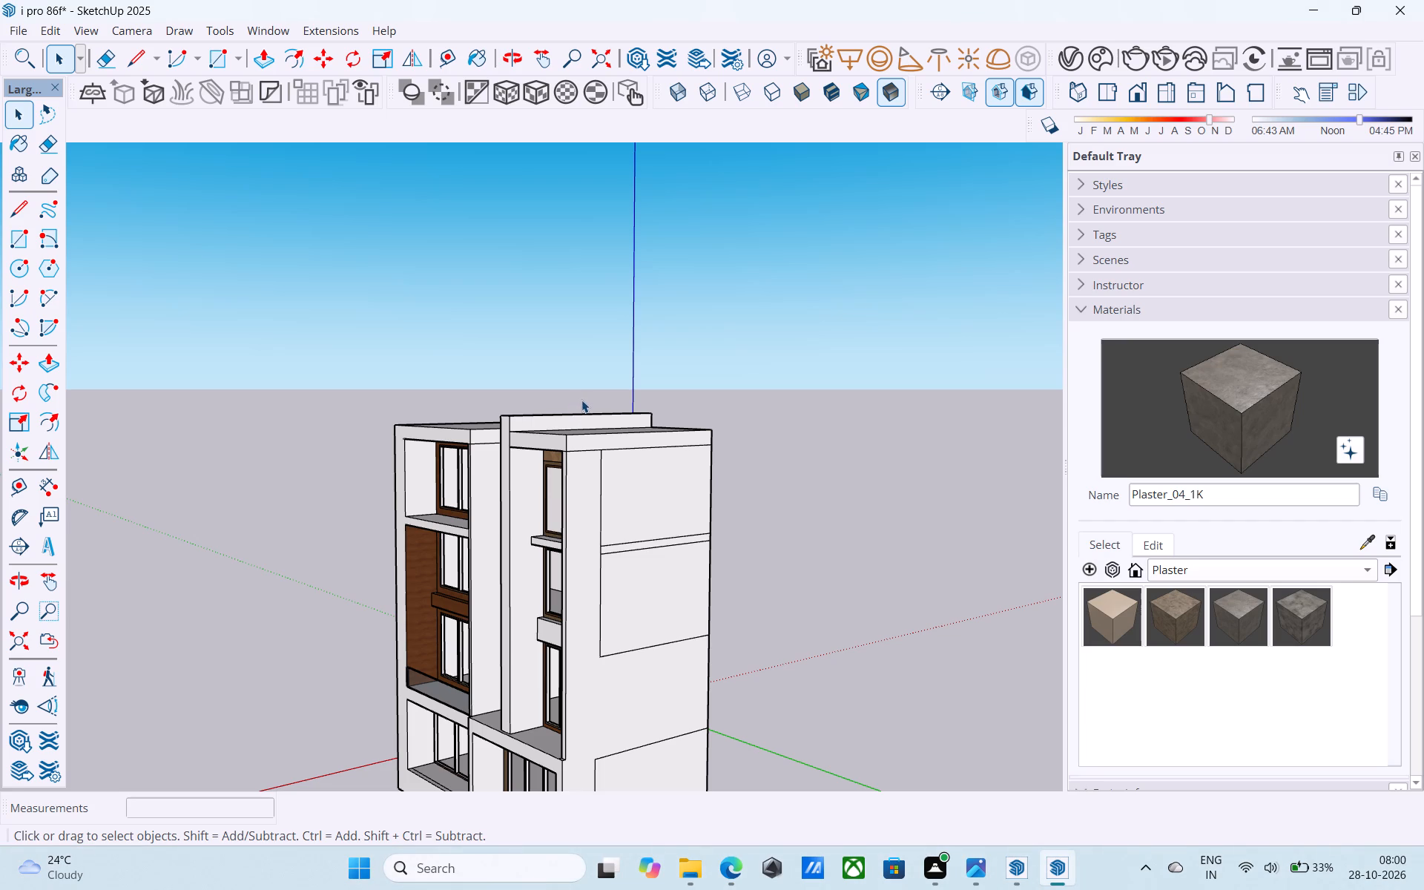
Save the model with the extended roof fin.
key("ctrl+s")
key("space")
Erase the vertical and lower outline edges of the panels above and below the narrow band on the plain side wall.
scroll(582, 456, "down", 1, "shift")
middle_click_drag(582, 457, 581, 430, "shift")
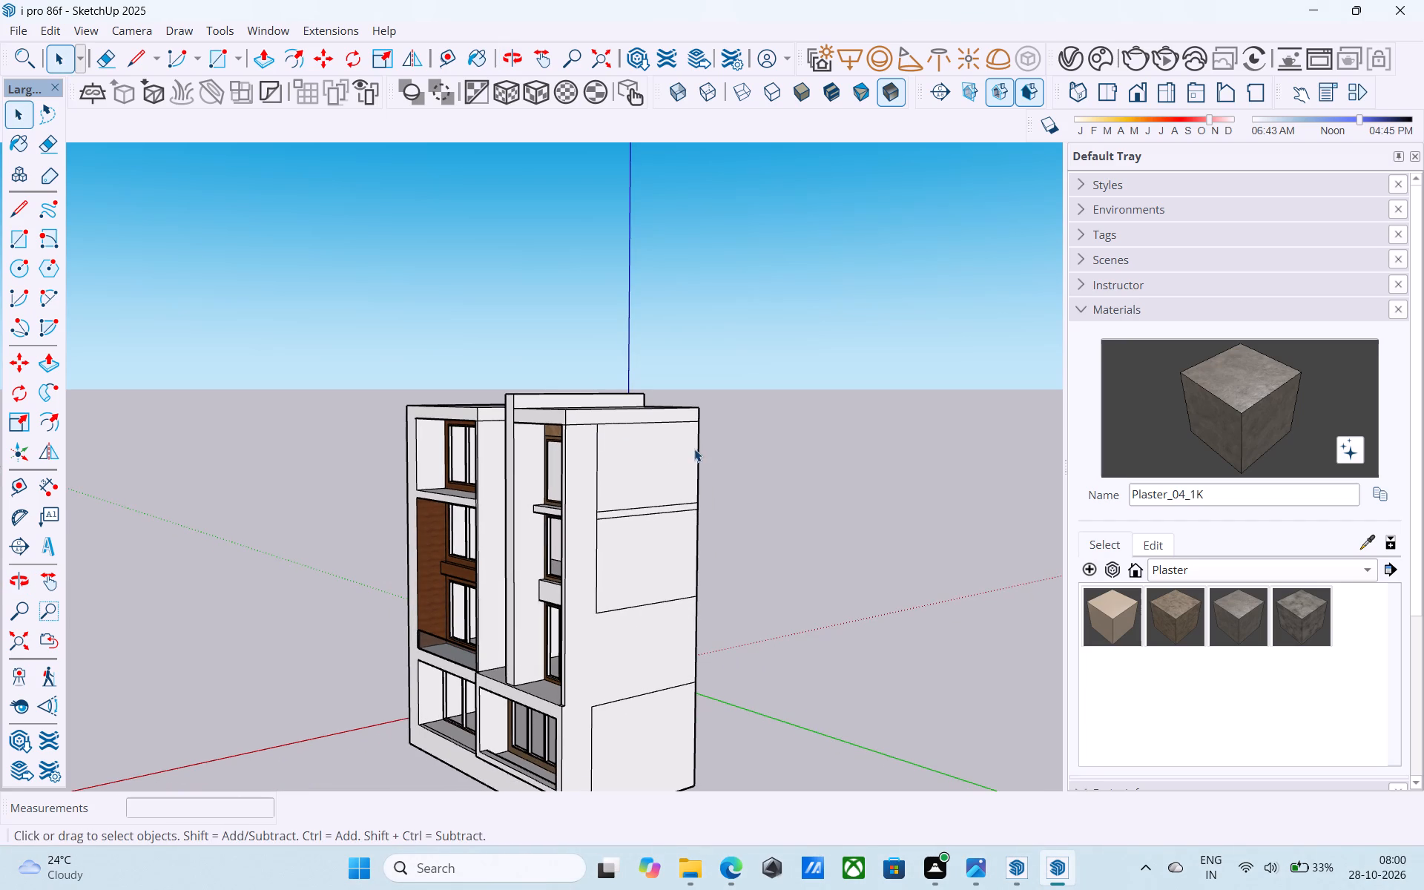
middle_click_drag(694, 449, 670, 475)
middle_click_drag(667, 498, 851, 452)
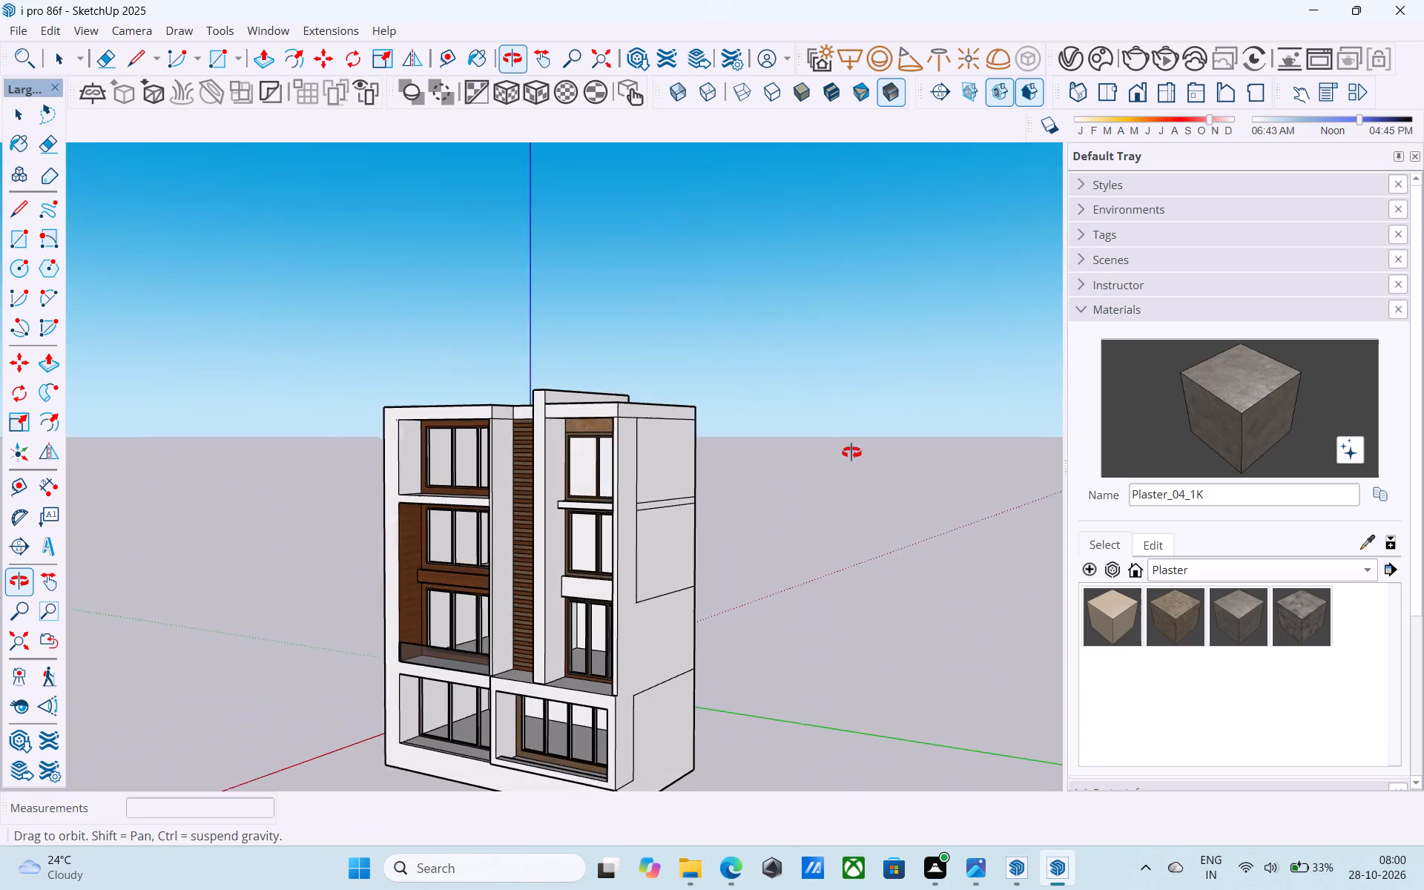
middle_click_drag(851, 452, 843, 504)
scroll(730, 495, "up", 1)
middle_click_drag(724, 491, 688, 464)
key("e")
scroll(686, 464, "up", 4)
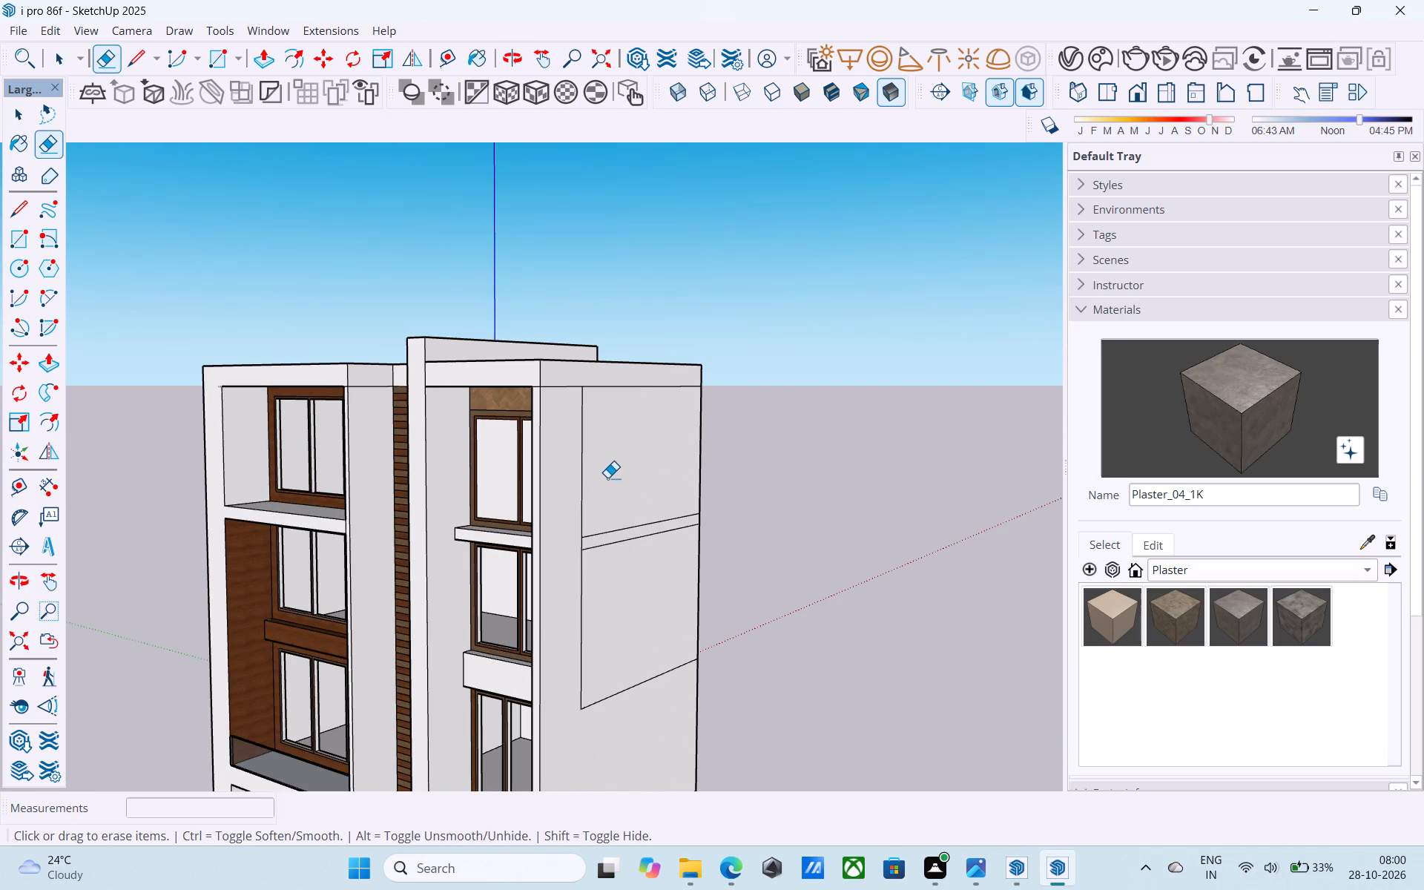
left_click_drag(591, 475, 581, 476)
key("space")
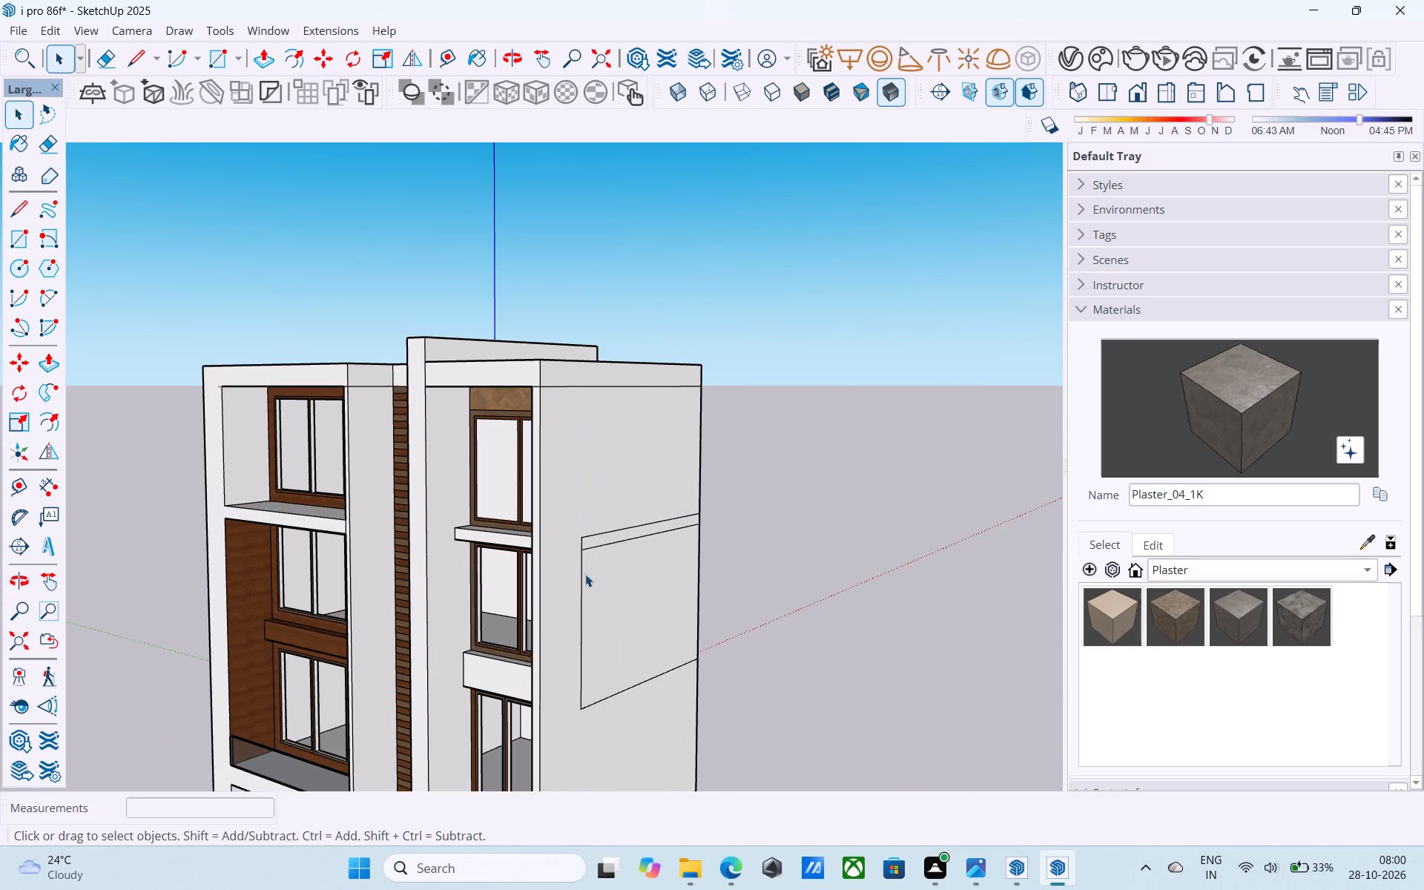
key("e")
left_click_drag(579, 580, 601, 596)
left_click_drag(633, 671, 645, 693)
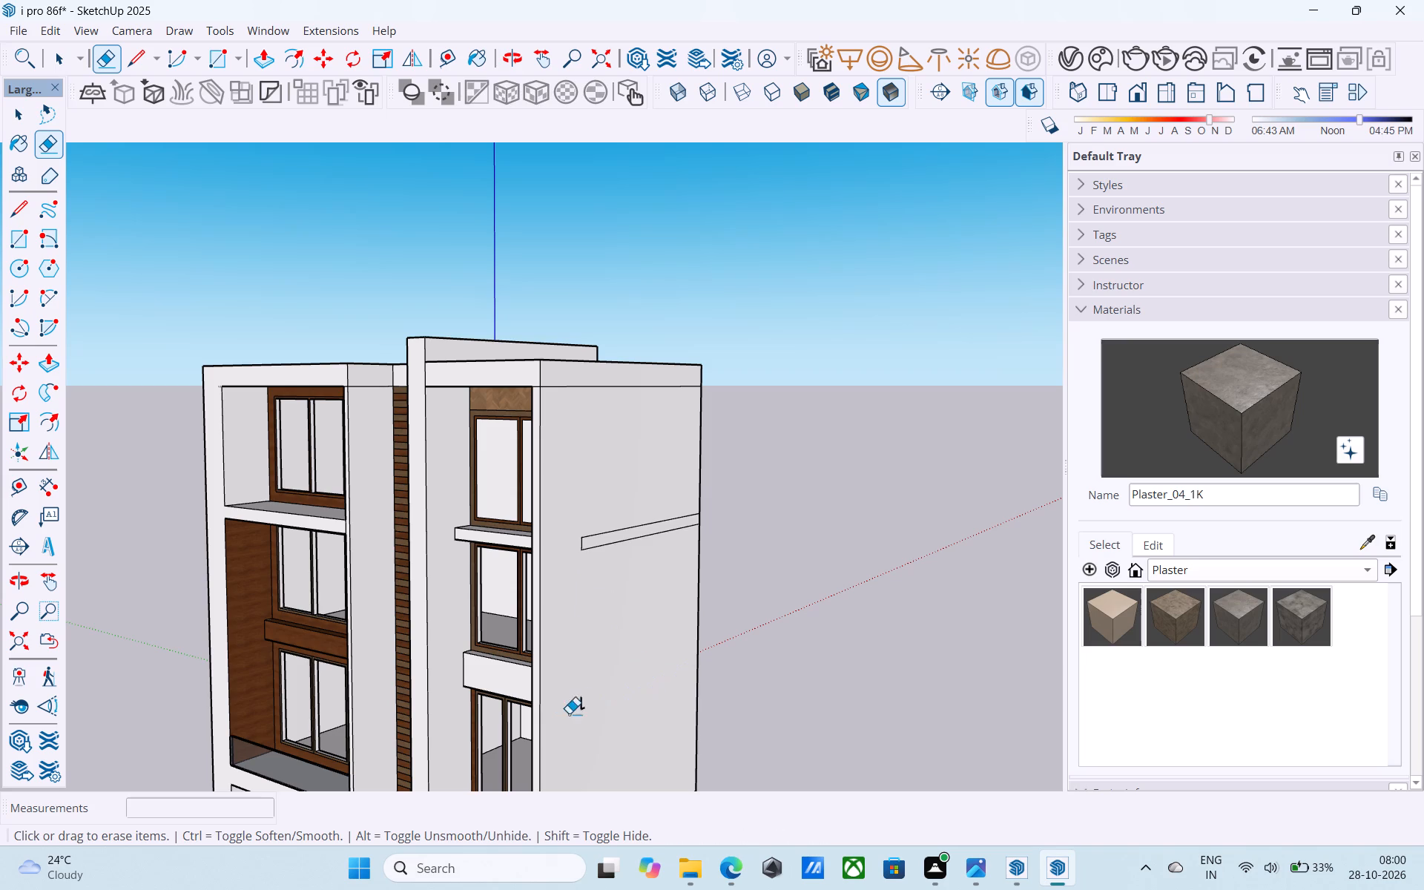
left_click_drag(581, 707, 610, 708)
scroll(570, 718, "up", 5)
left_click_drag(587, 690, 610, 677)
left_click(593, 684)
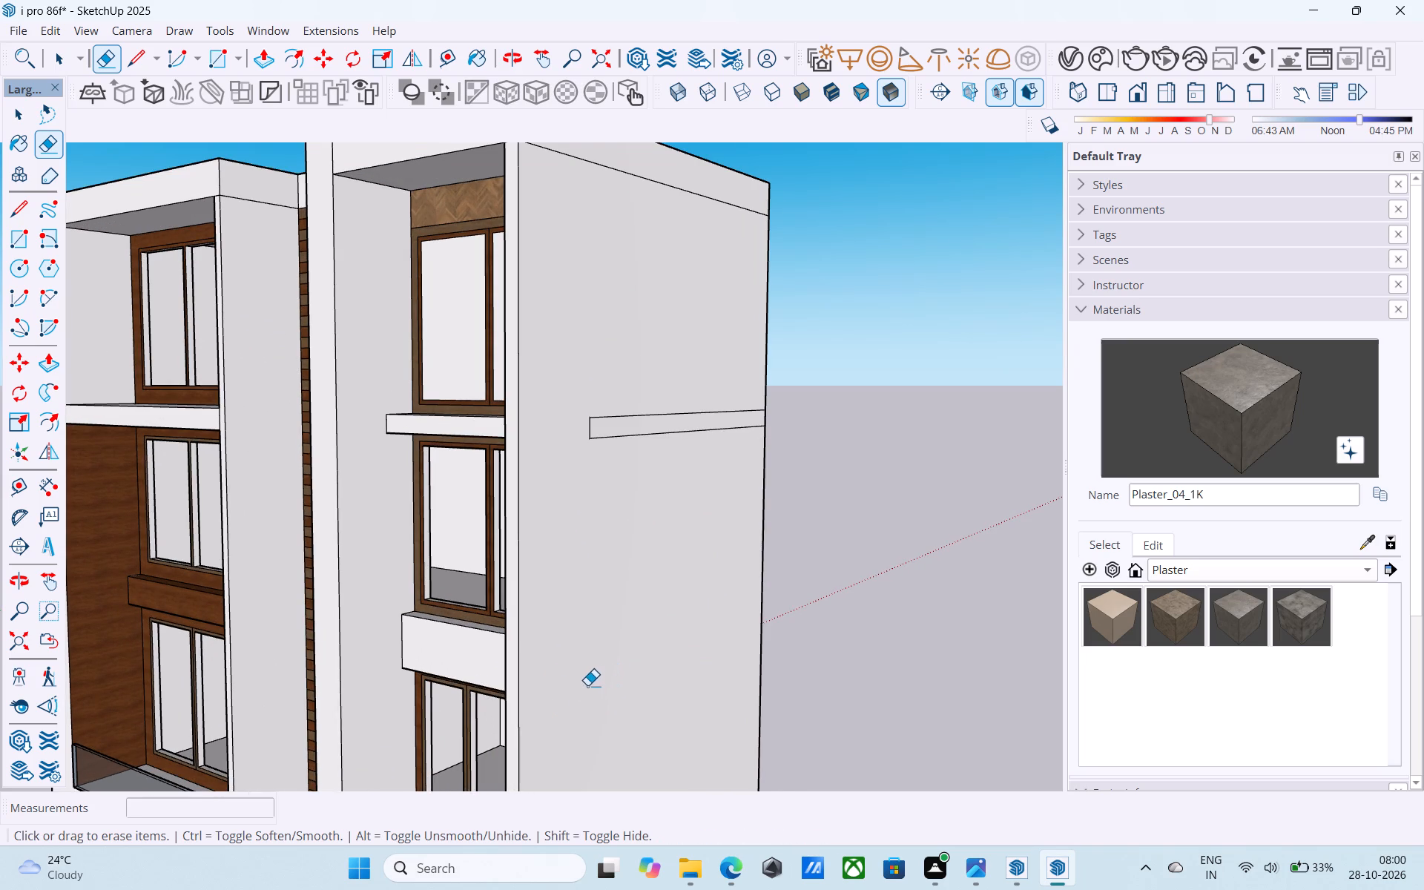
key("space")
Extend the plain side wall's narrow band to the front corner with two 5' 6" lines and erase its old vertical end edge.
key("l")
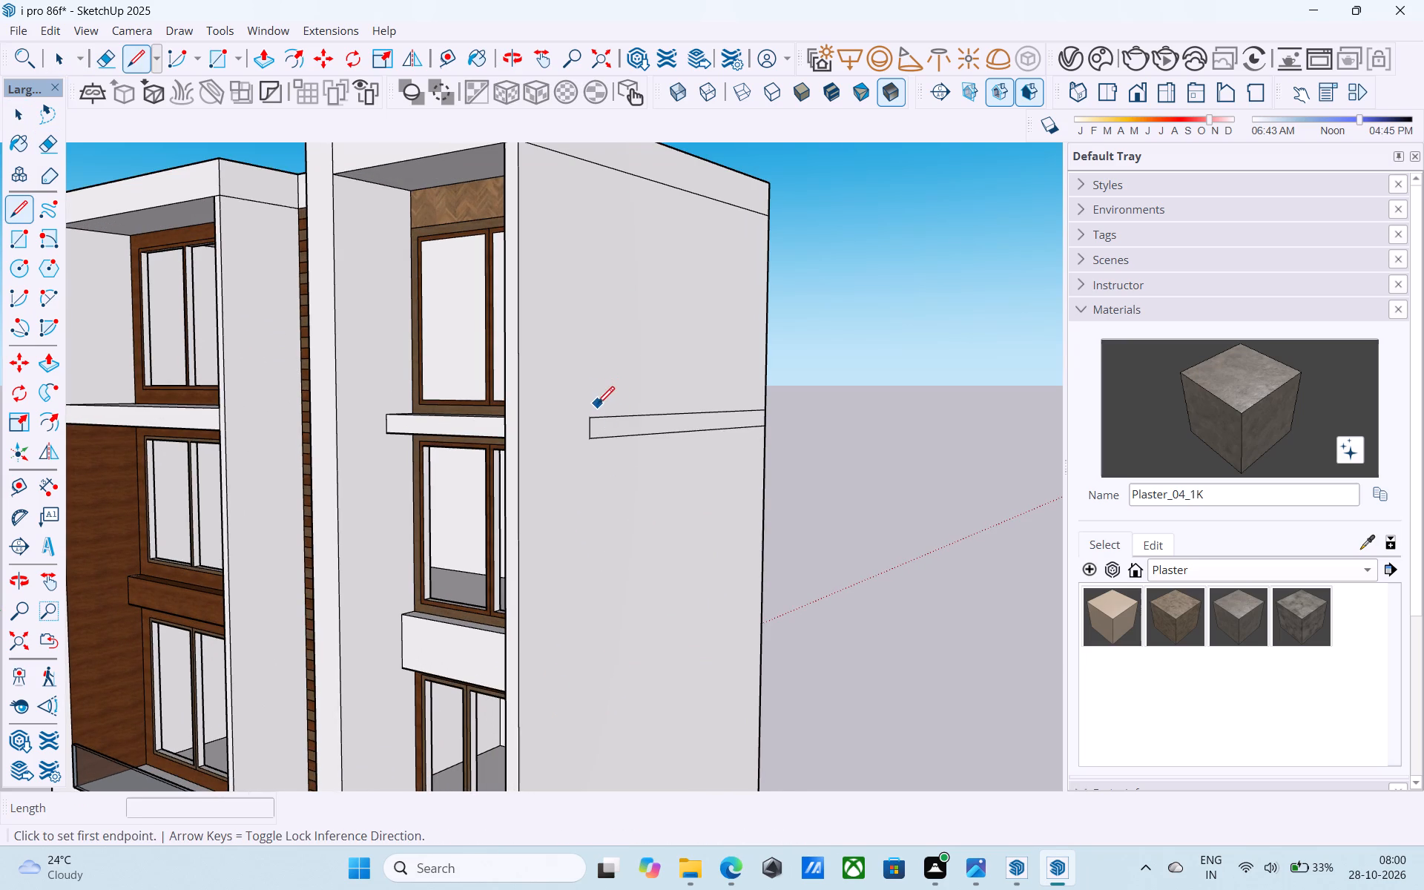
left_click(595, 415)
left_click(518, 418)
left_click(588, 440)
left_click(517, 441)
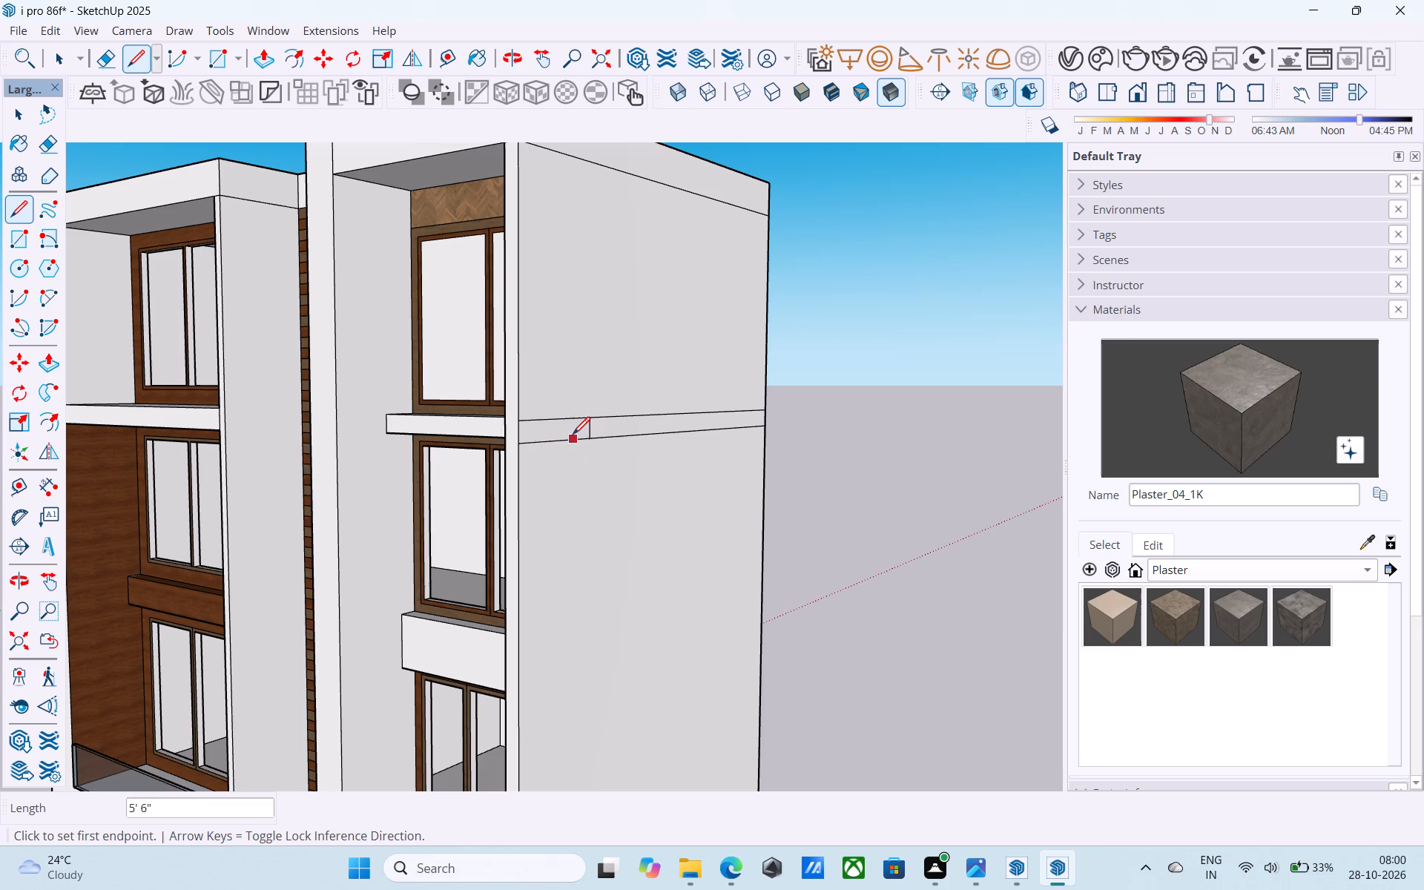
key("e")
scroll(573, 435, "up", 5)
left_click_drag(591, 424, 614, 423)
scroll(613, 426, "down", 9)
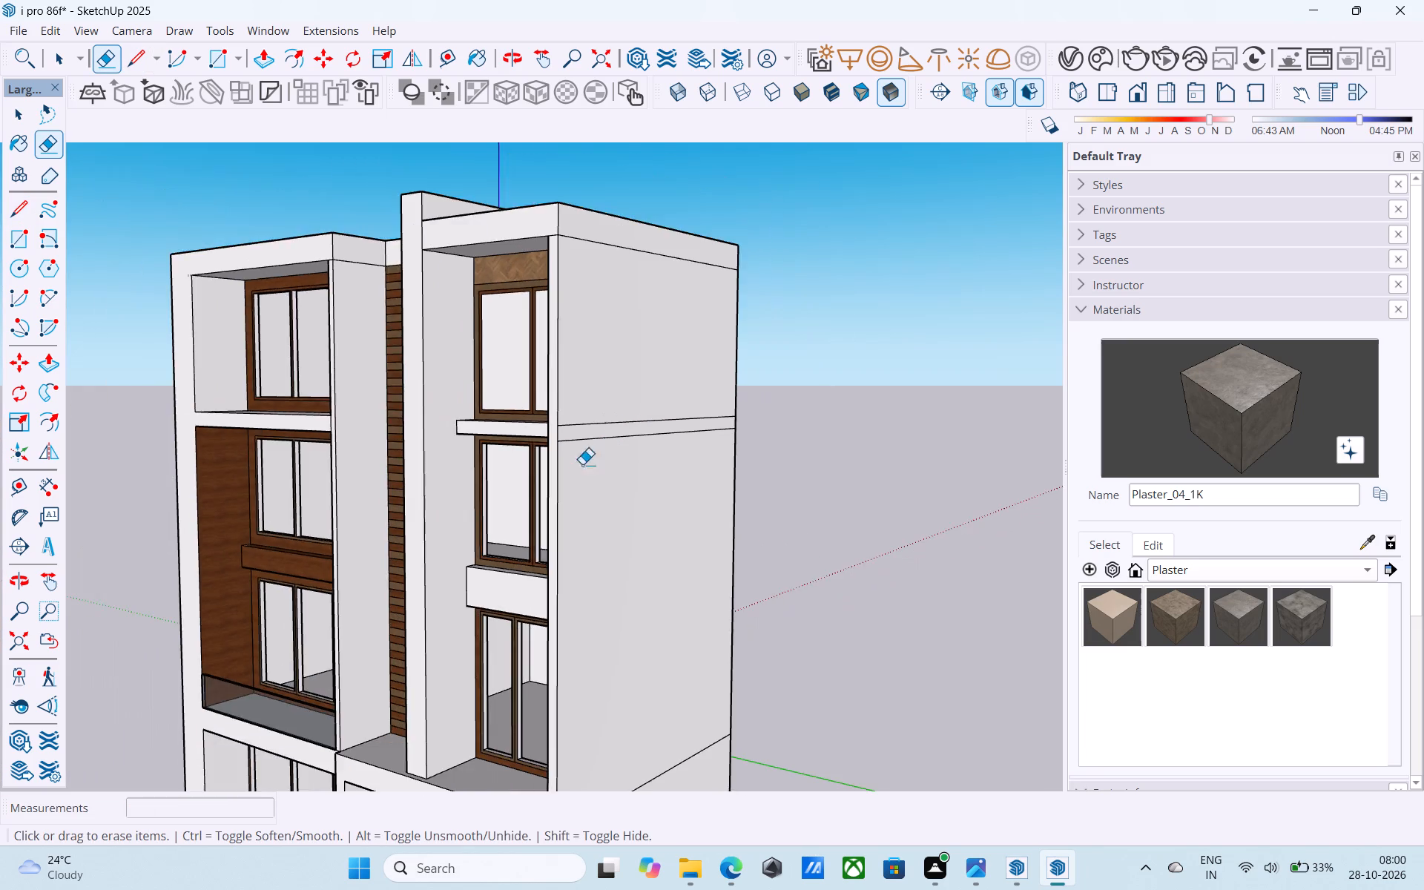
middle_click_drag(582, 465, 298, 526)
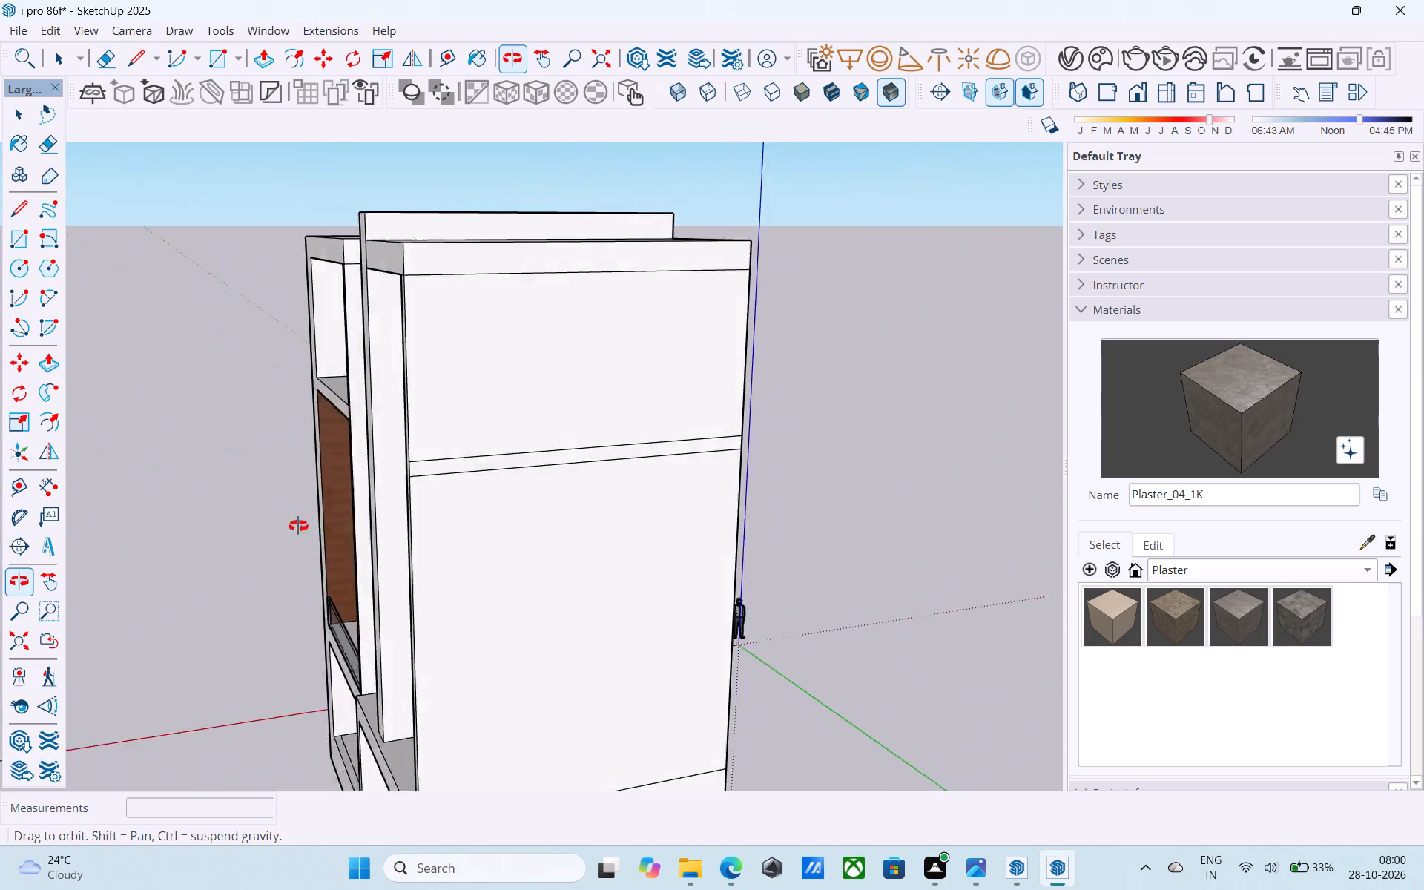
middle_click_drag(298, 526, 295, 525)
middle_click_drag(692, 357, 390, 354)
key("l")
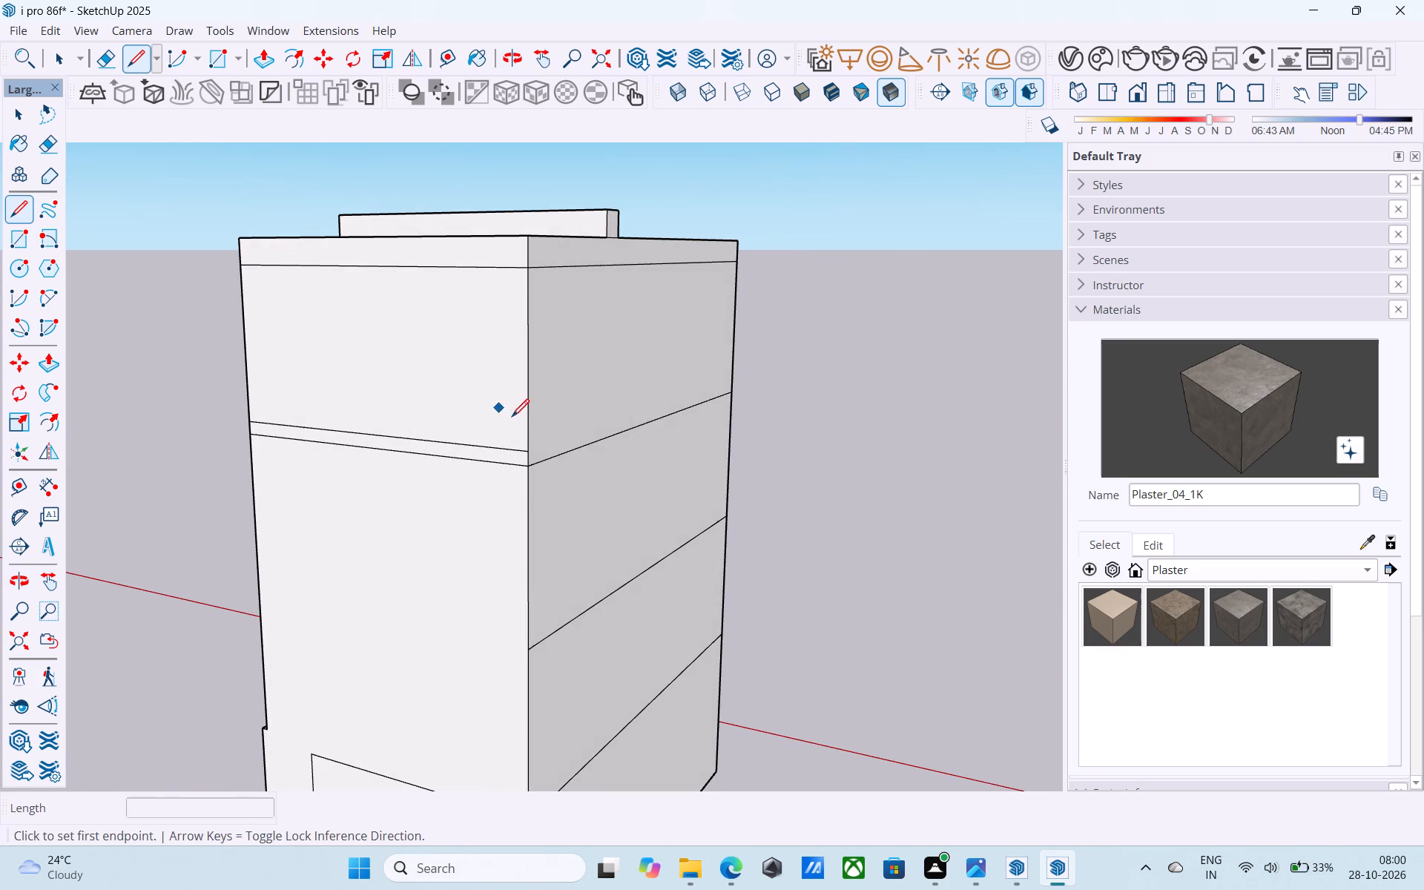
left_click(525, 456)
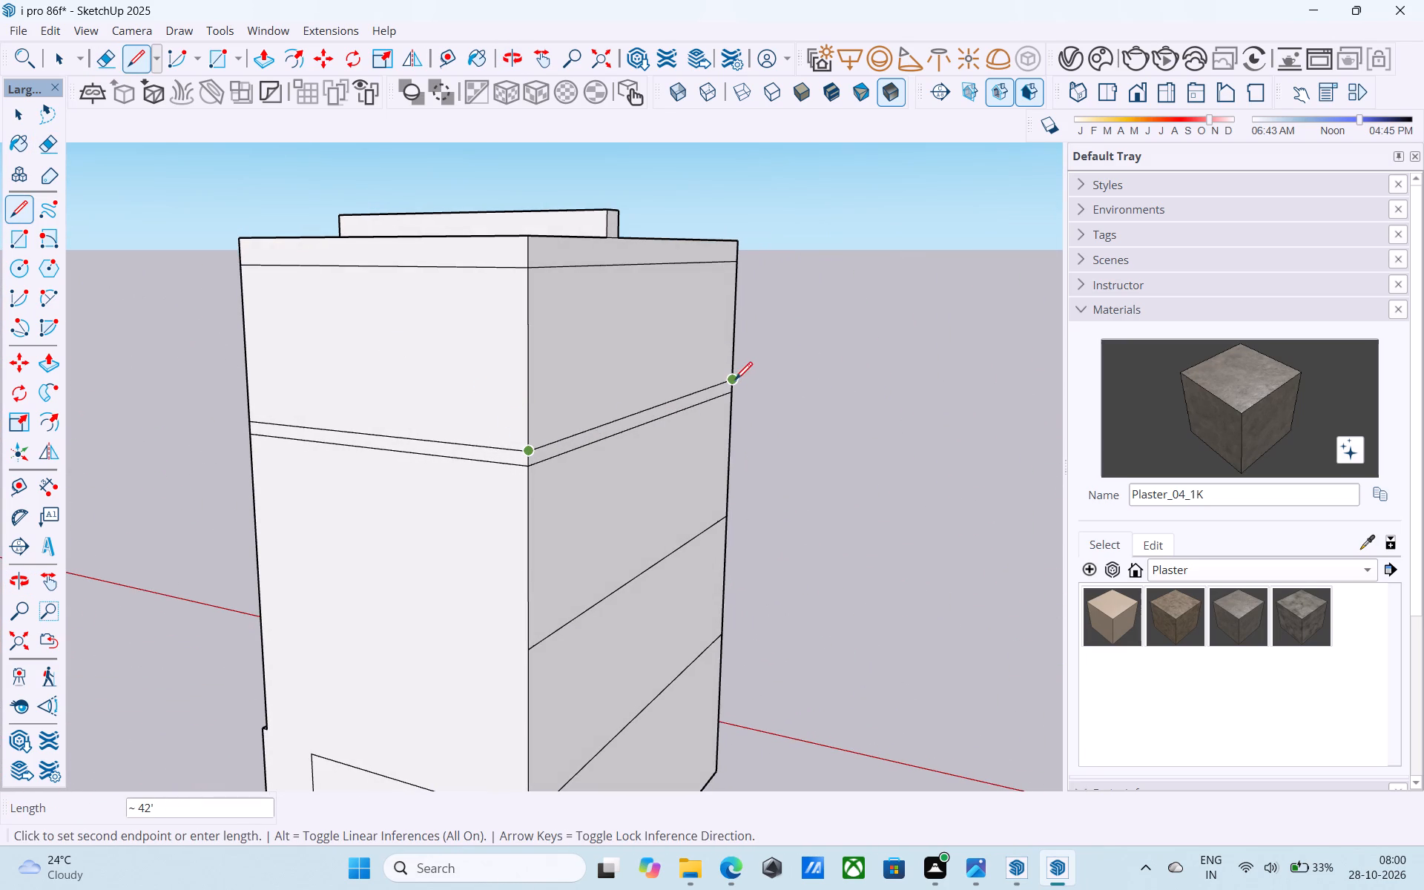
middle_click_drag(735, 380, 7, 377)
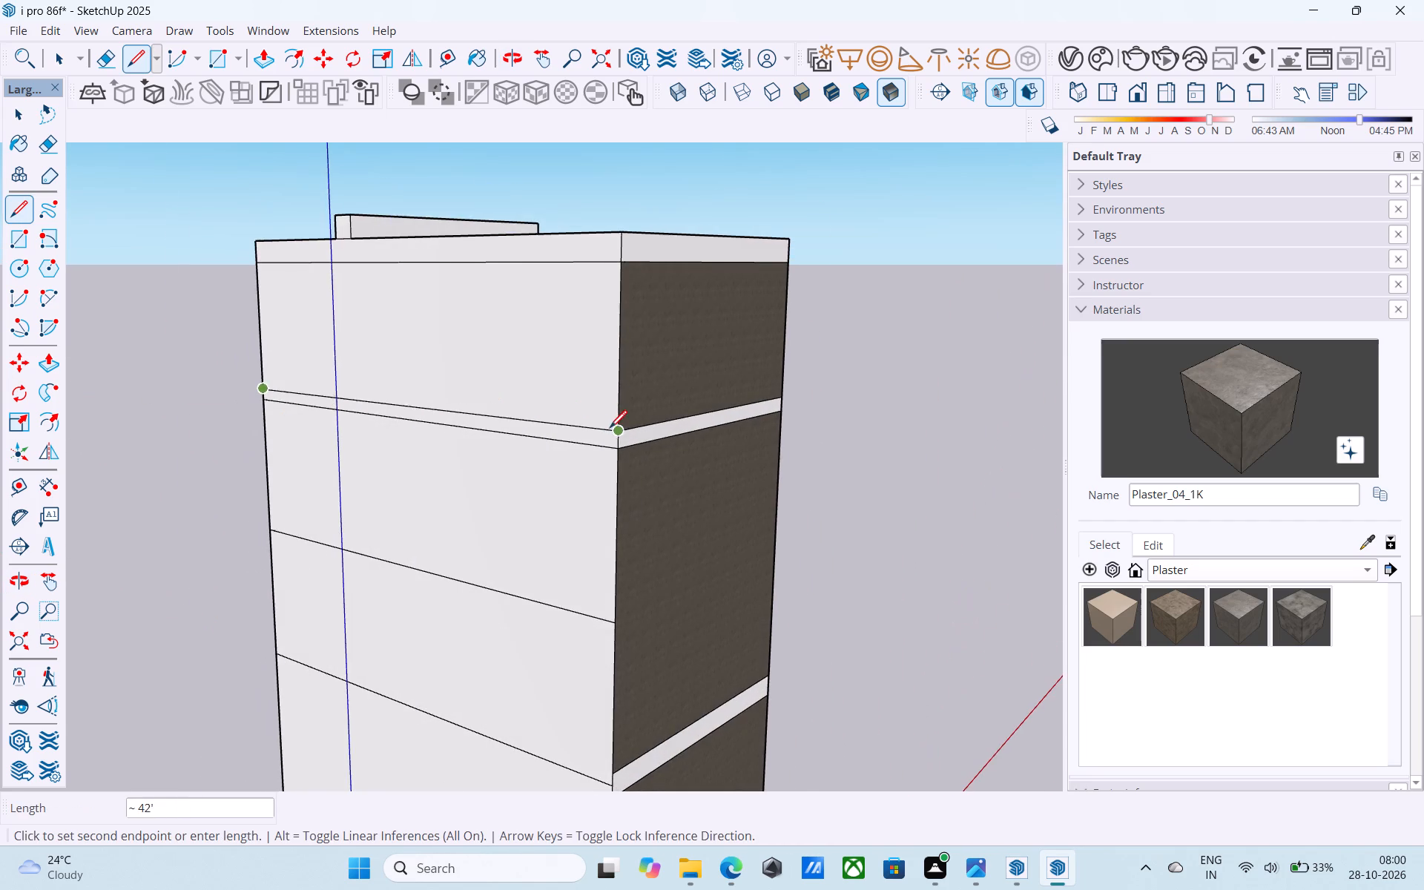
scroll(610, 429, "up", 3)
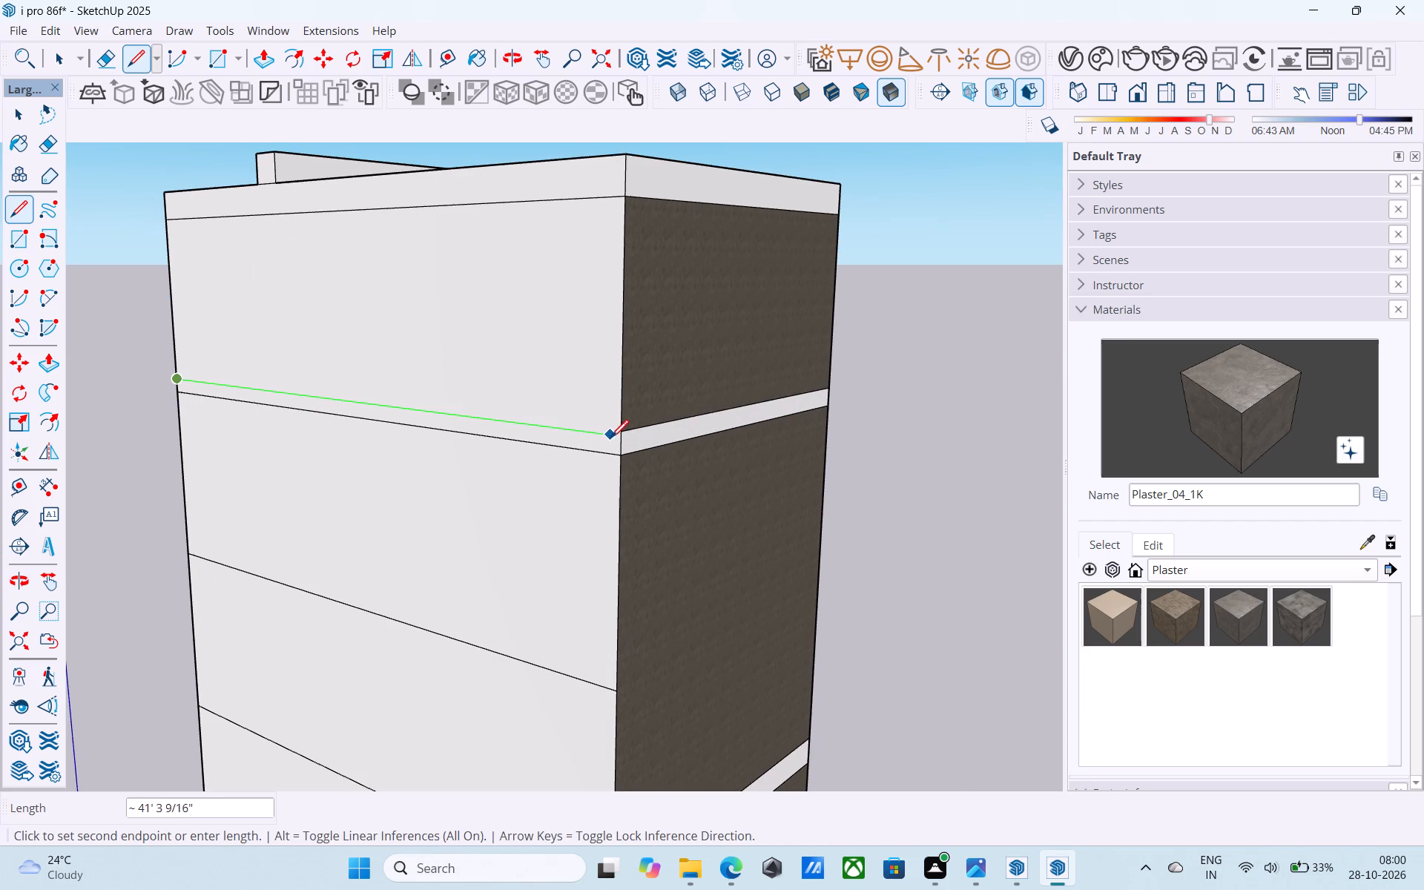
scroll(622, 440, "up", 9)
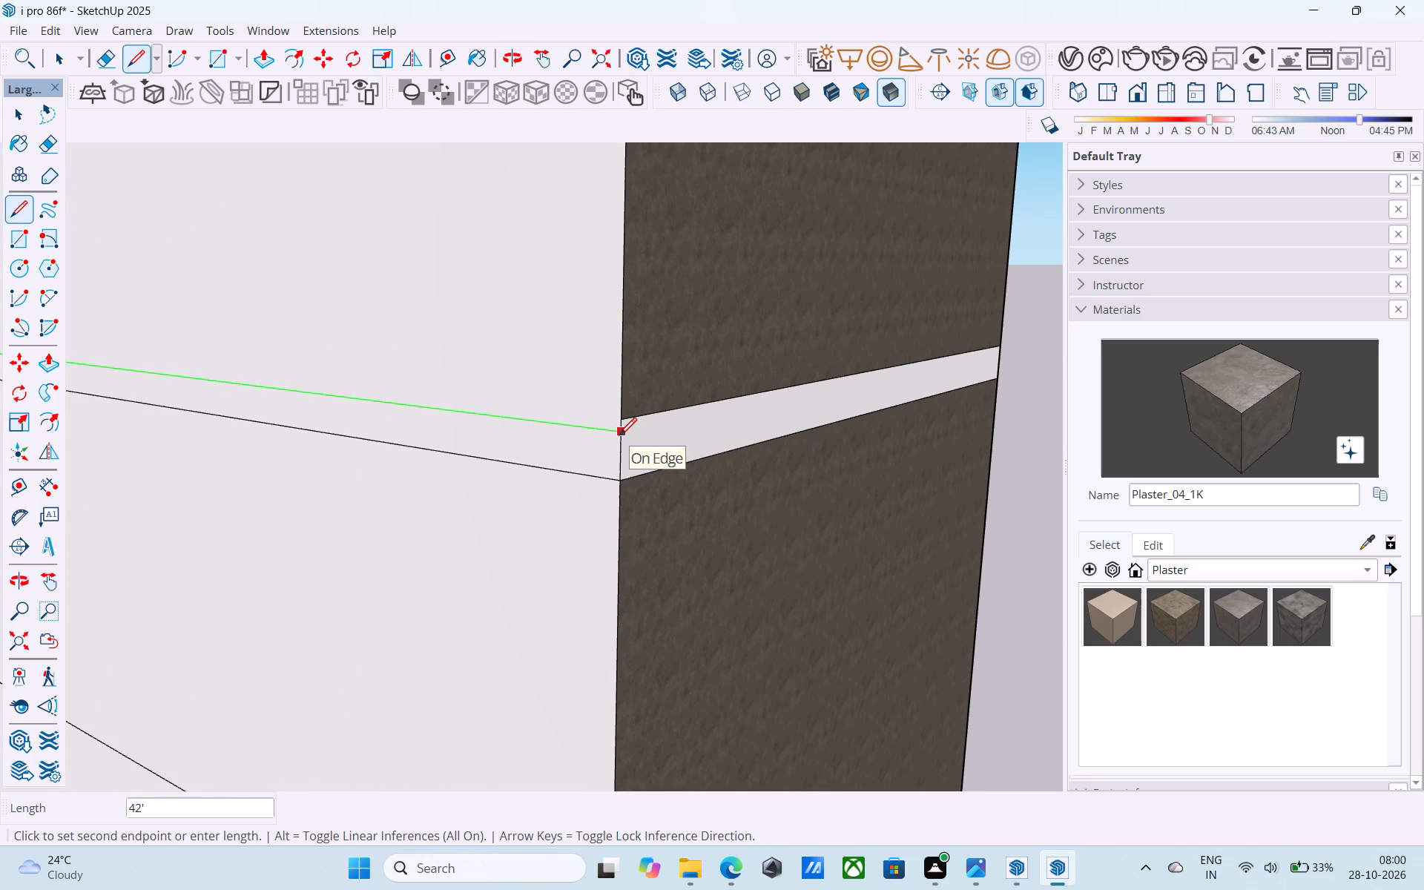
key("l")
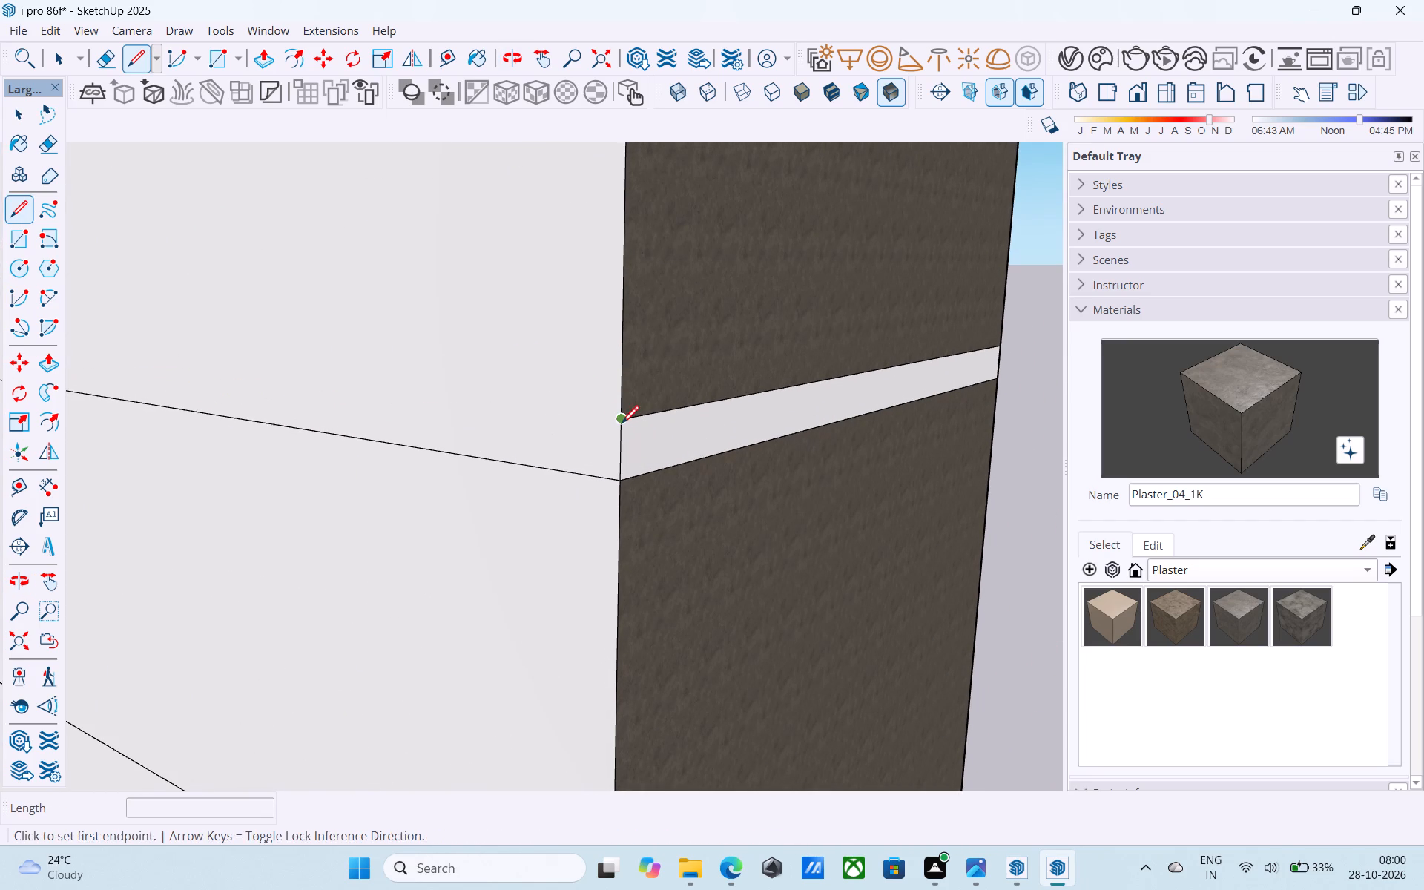
Draw a 42' line across the rear wall, continuing the upper band's top edge from the plastered side wall to the opposite corner.
left_click(622, 425)
scroll(509, 415, "down", 5)
middle_click_drag(510, 412, 862, 422)
scroll(864, 417, "down", 6)
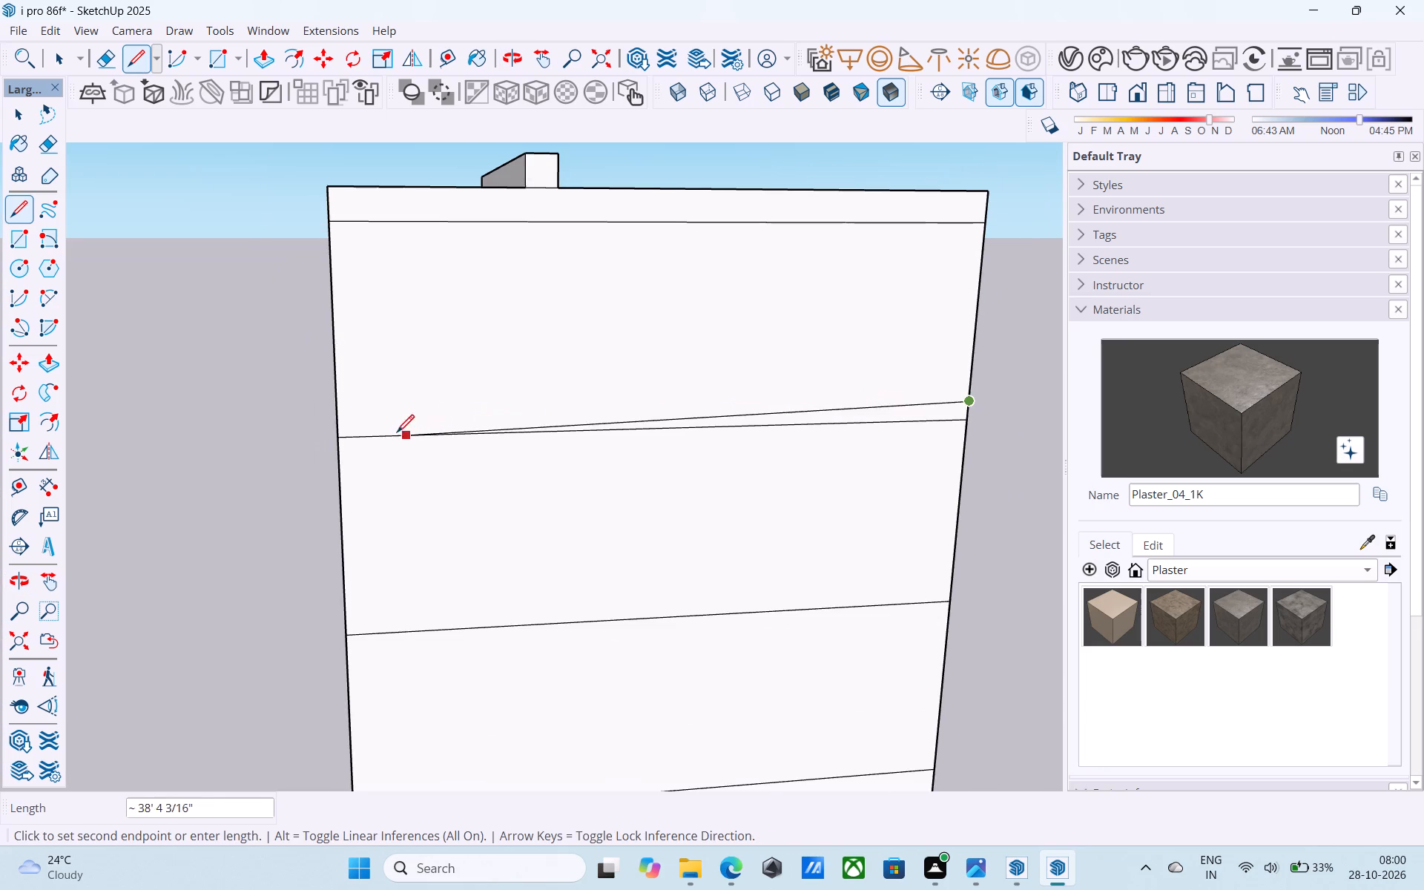
middle_click_drag(335, 416, 492, 391)
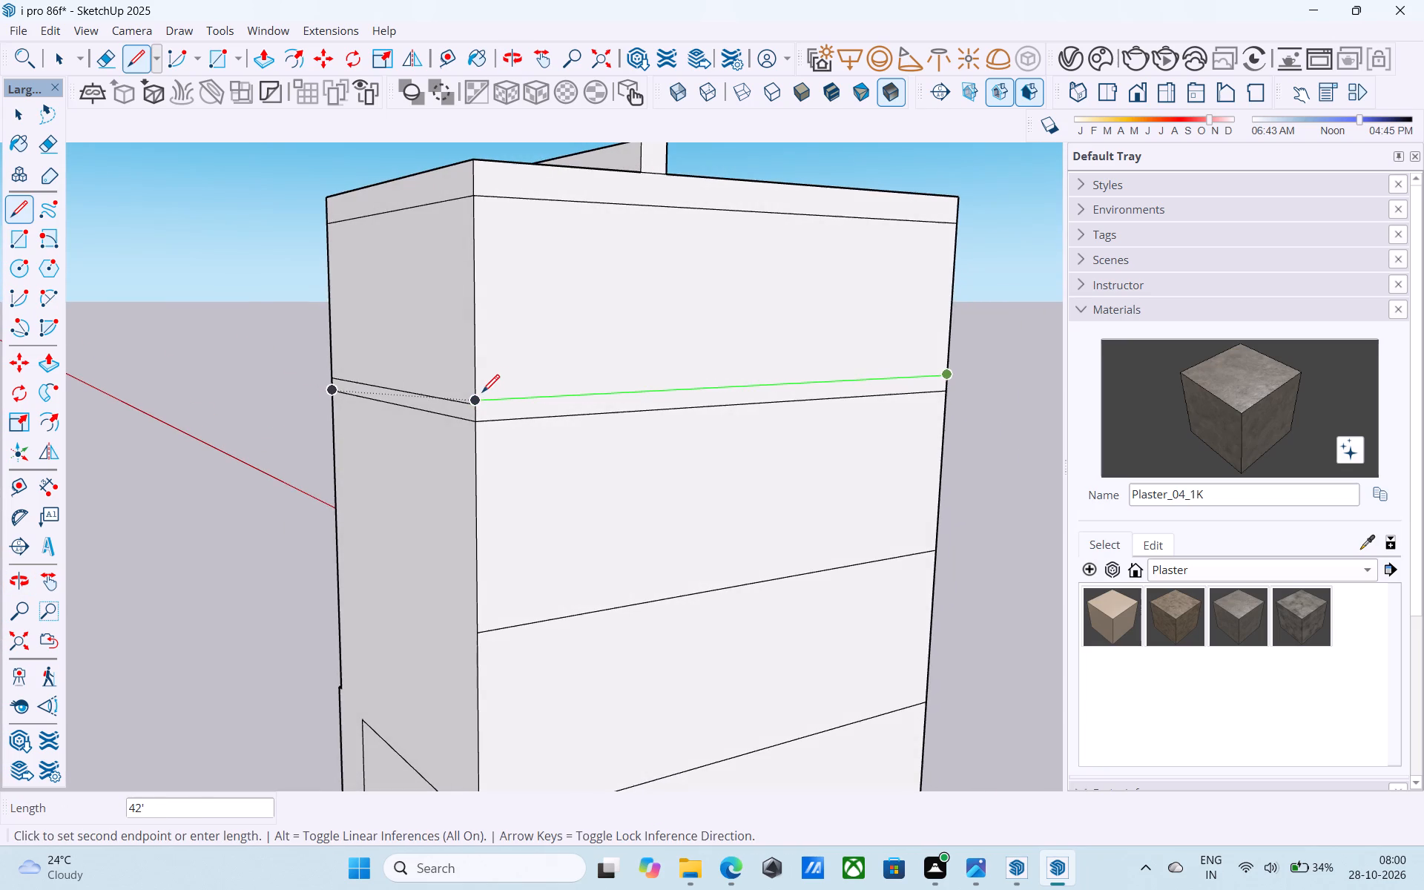
scroll(482, 394, "up", 6)
left_click(470, 403)
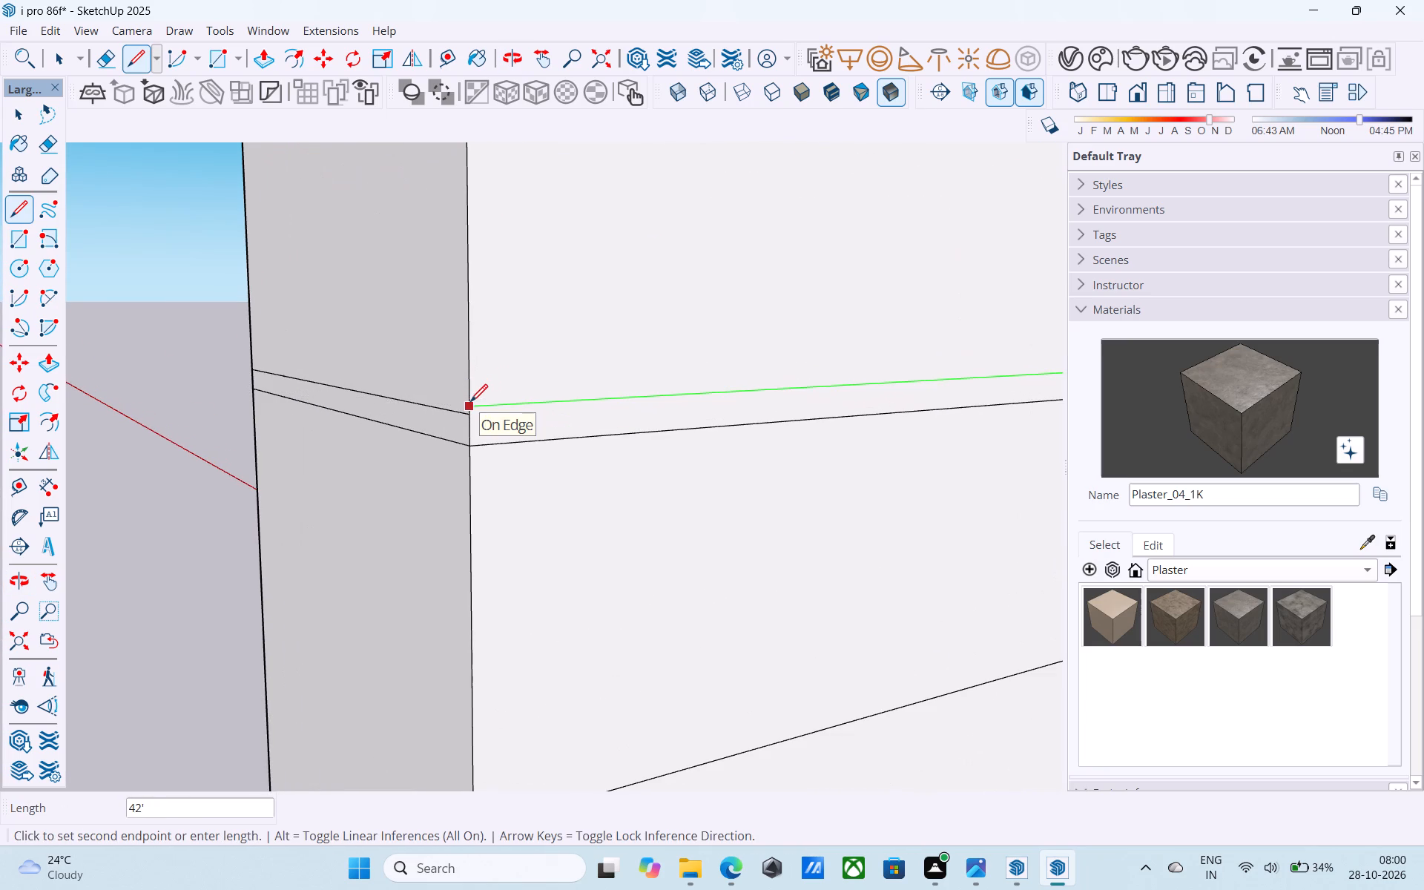
Replace the misaligned top line of the opposite side wall's upper band with a level line from the rear corner to the front corner.
middle_click_drag(417, 416, 488, 415)
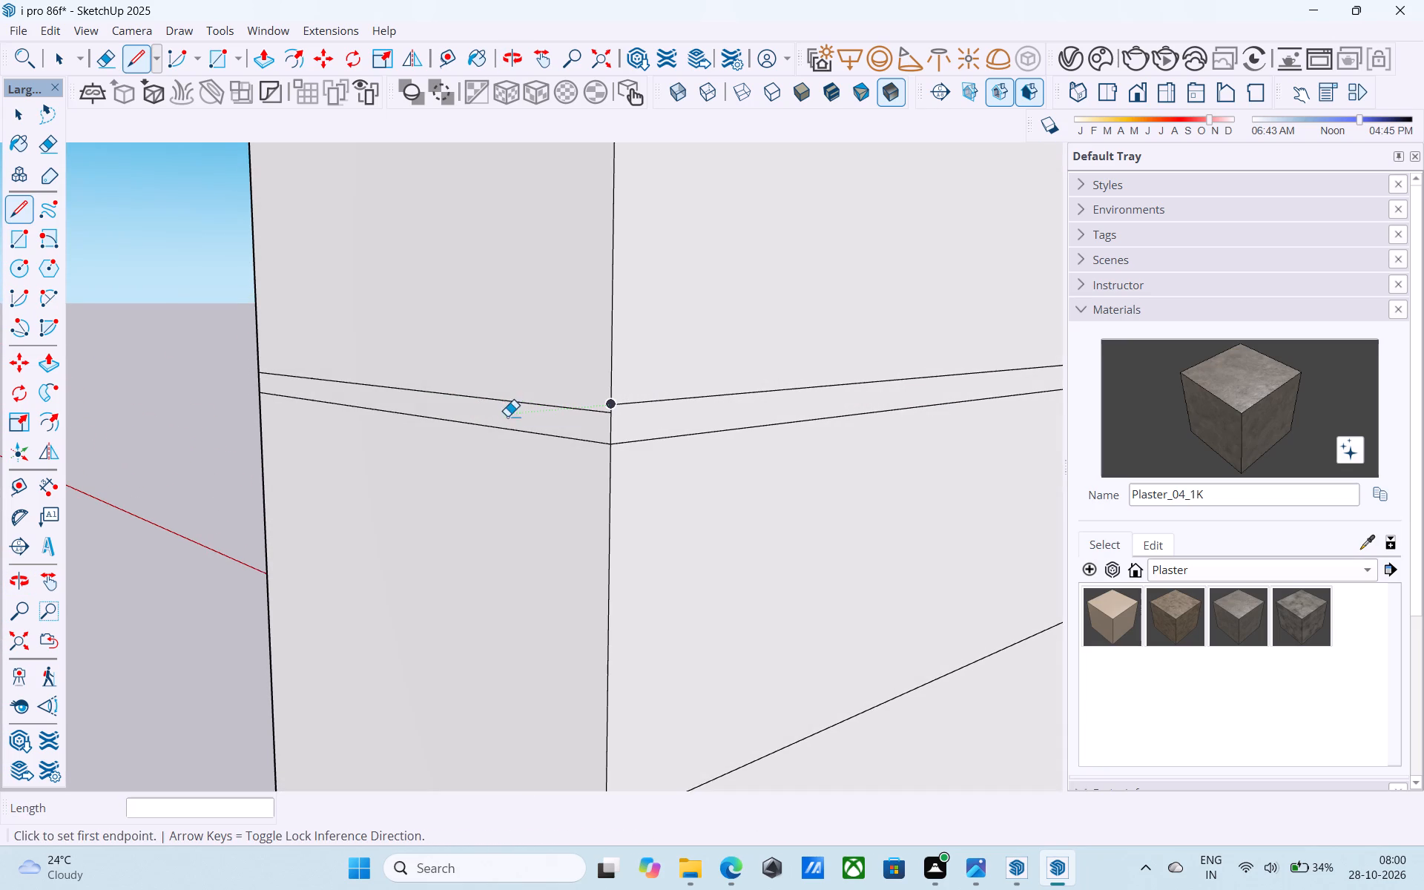
key("e")
left_click_drag(515, 406, 530, 398)
left_click(304, 377)
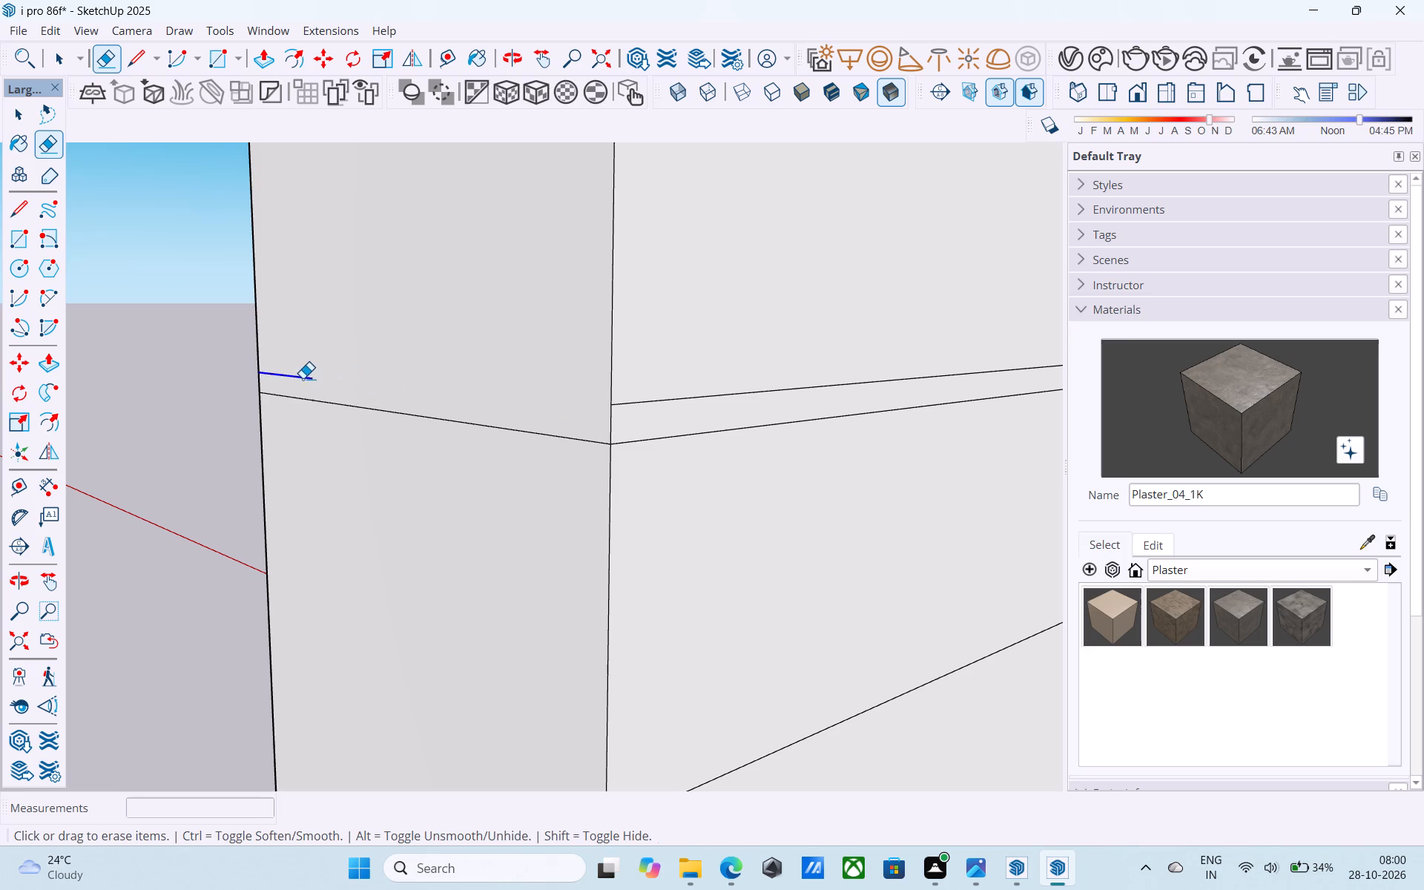
key("l")
left_click(610, 405)
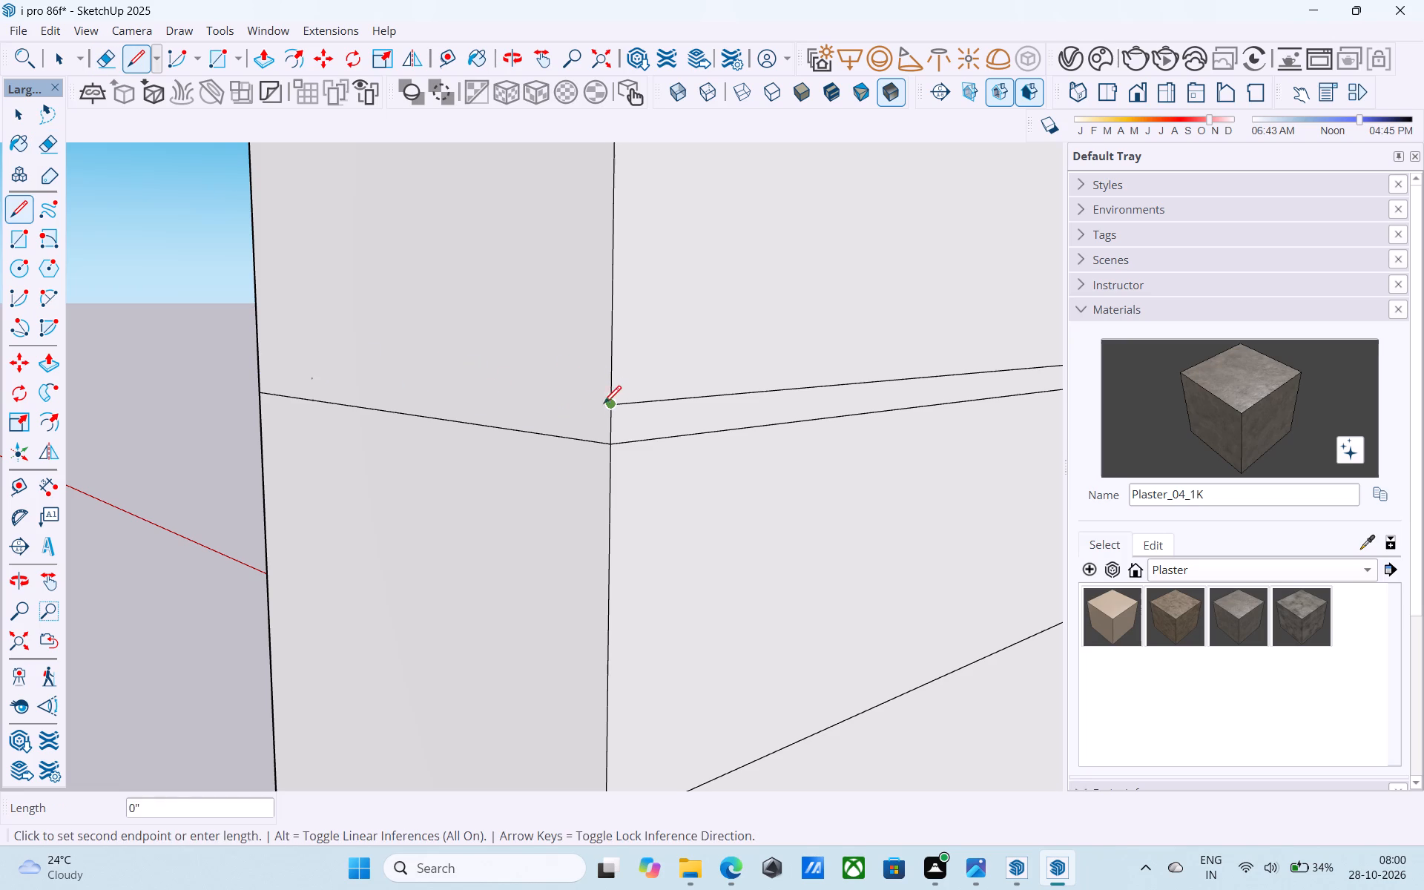
middle_click_drag(236, 365, 790, 436)
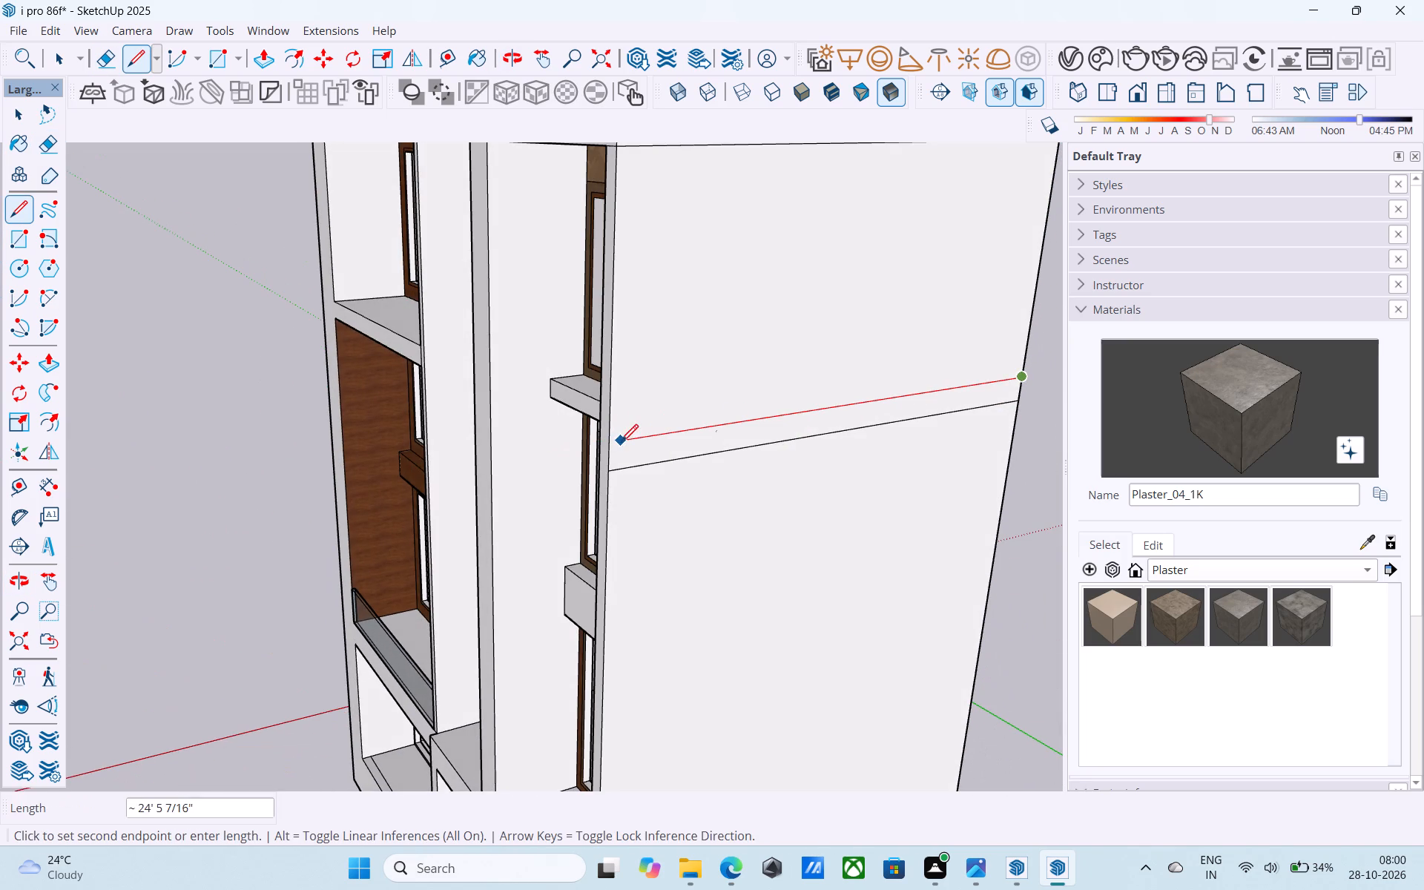
left_click(613, 438)
Paint the opposite side wall's area above the upper band with Plaster_04_1K.
scroll(459, 446, "down", 7)
middle_click_drag(457, 446, 499, 421)
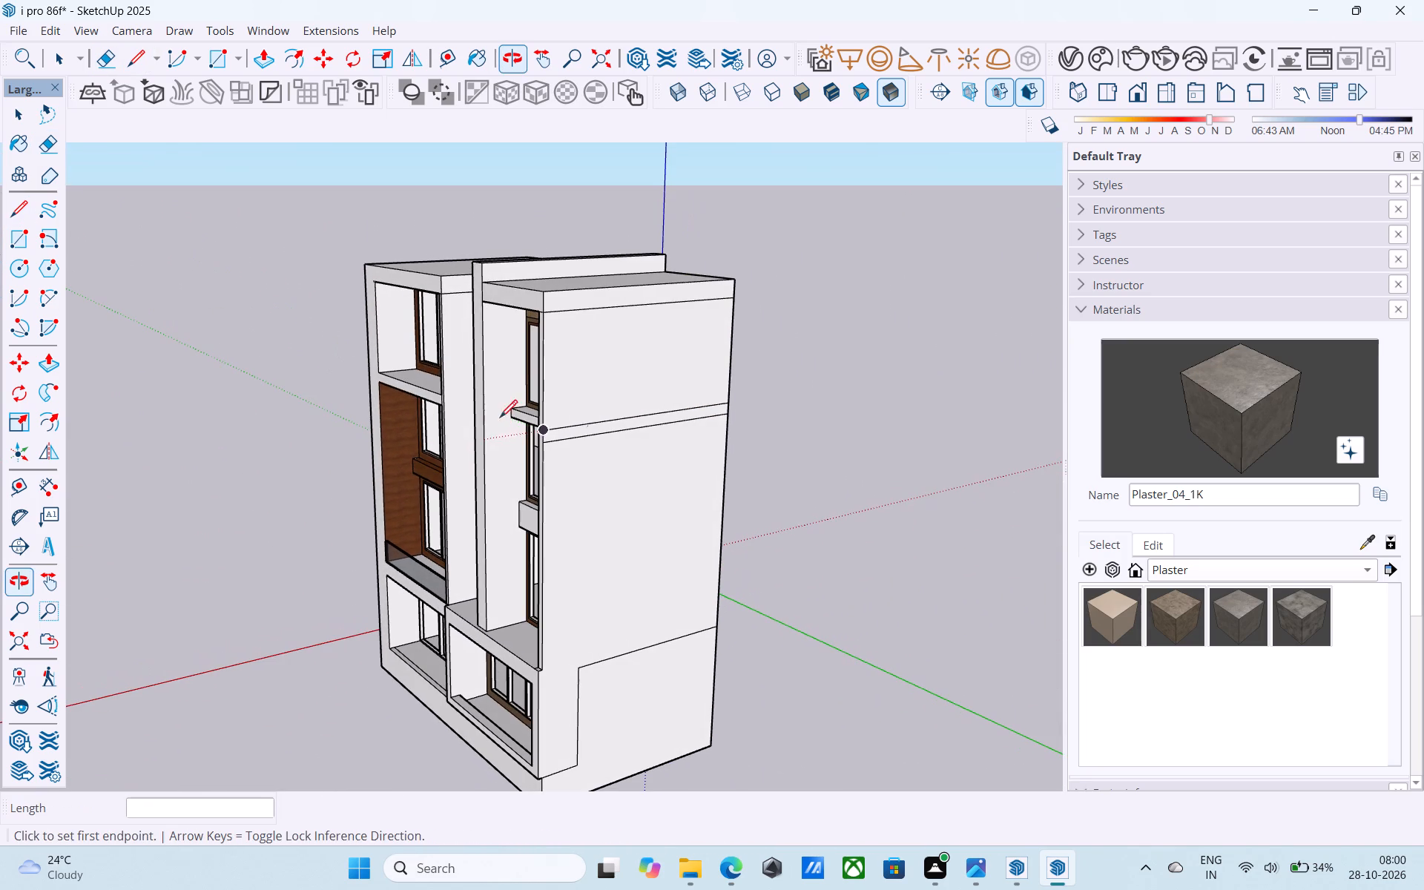
left_click(1268, 415)
left_click(673, 375)
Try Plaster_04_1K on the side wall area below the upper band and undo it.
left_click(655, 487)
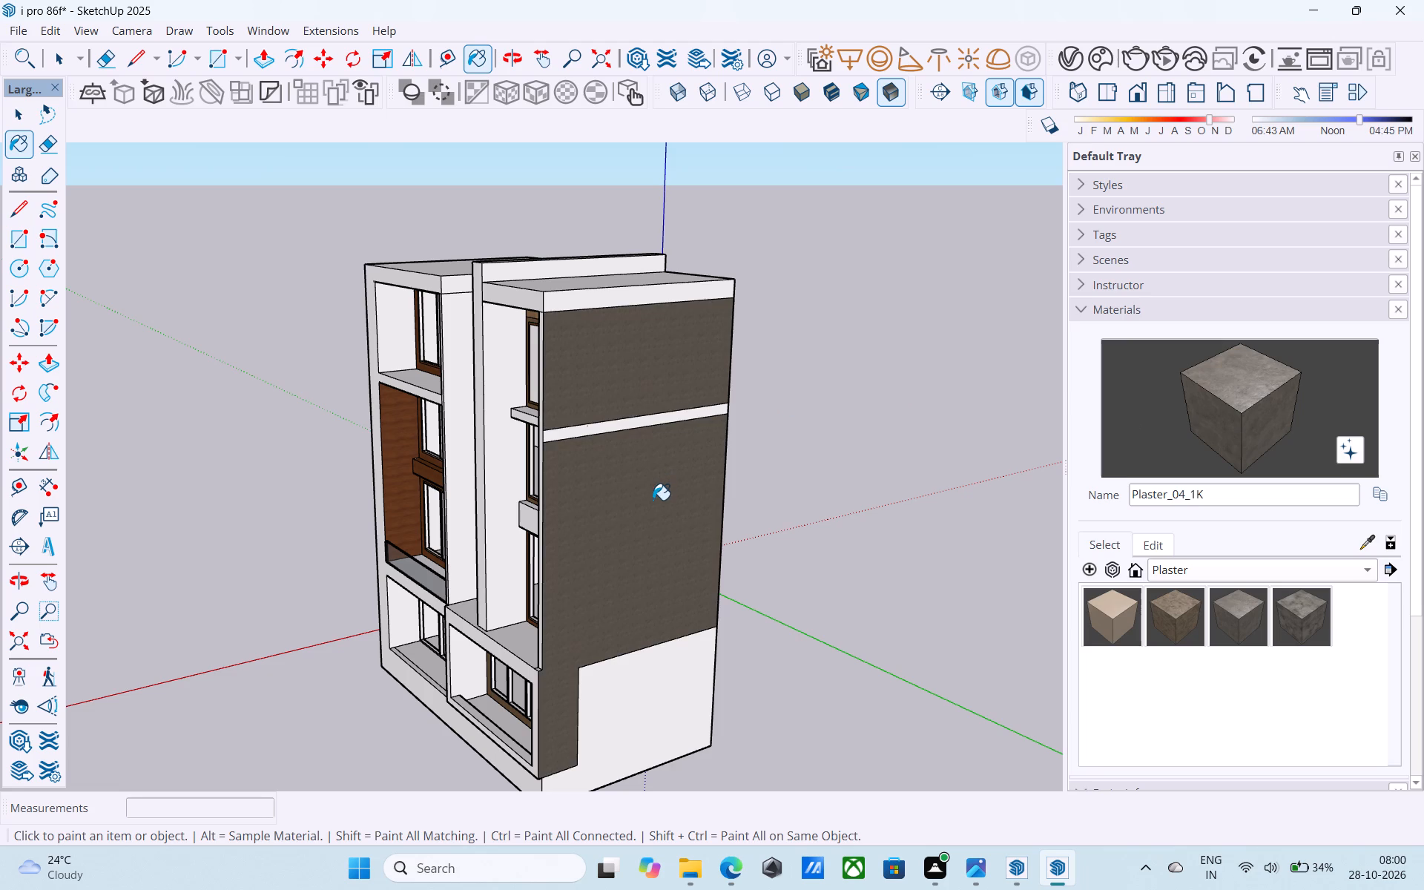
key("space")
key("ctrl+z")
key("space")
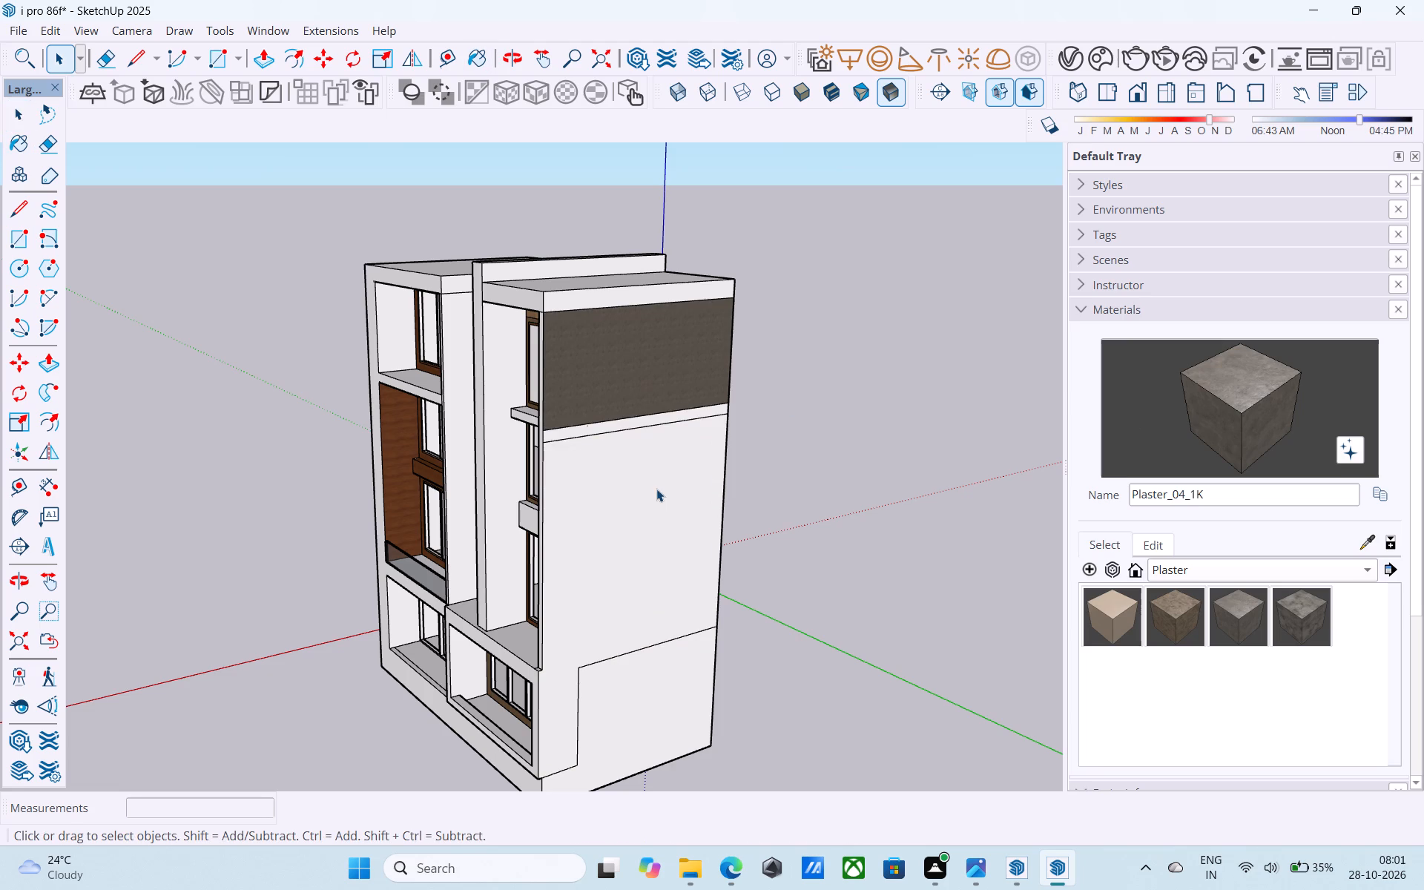
Draw a 25' 6" line across the side wall from the top corner of the projecting ground-floor front frame to the rear corner.
middle_click_drag(656, 489, 794, 356)
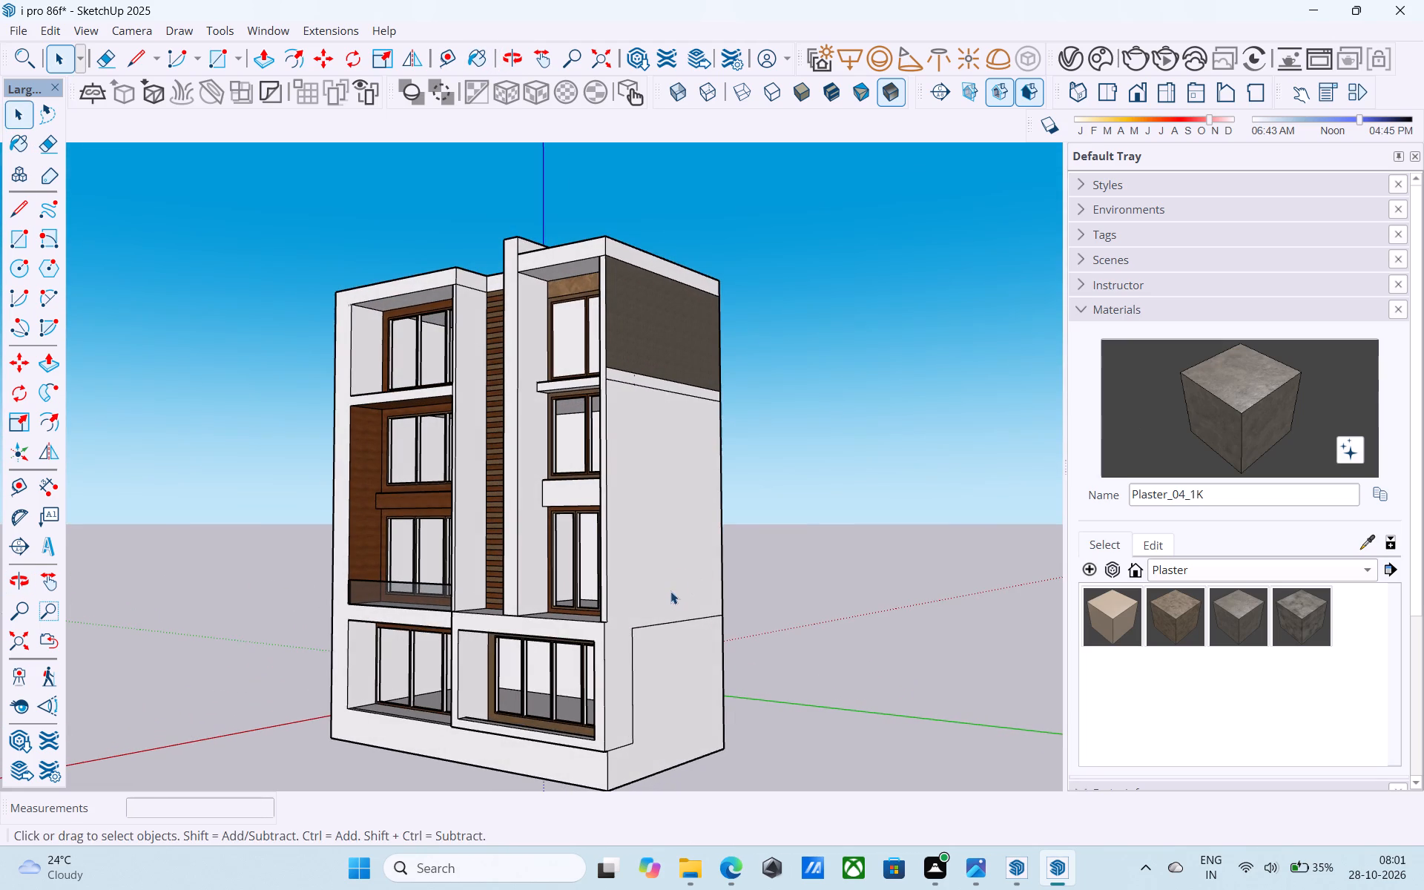
key("l")
scroll(670, 593, "up", 10)
scroll(528, 618, "up", 7)
middle_click_drag(545, 615, 535, 652)
left_click(543, 658)
middle_click_drag(795, 578, 441, 535)
scroll(462, 544, "down", 4)
middle_click_drag(760, 575, 749, 586)
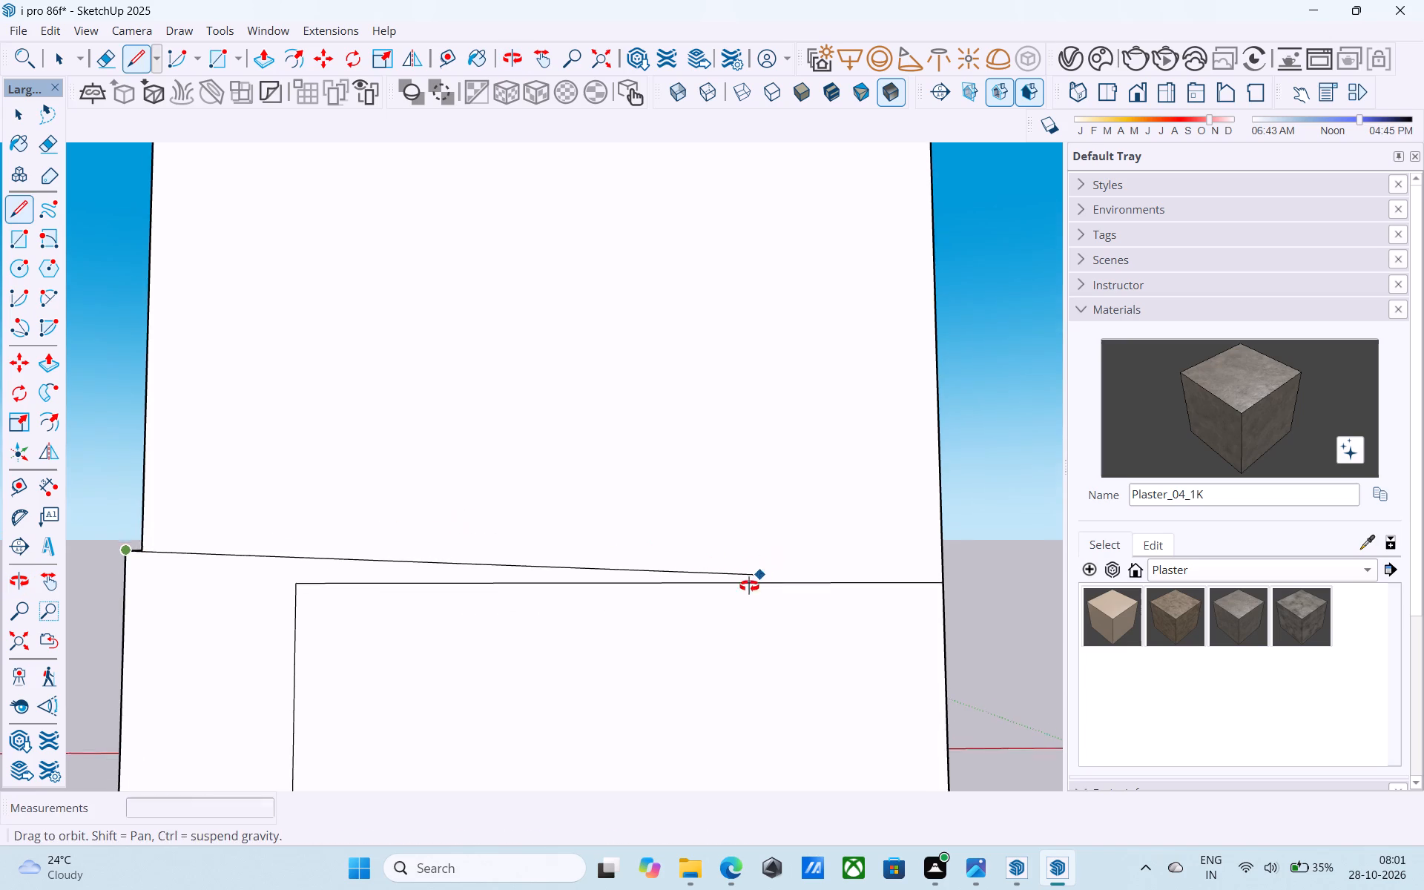
middle_click_drag(749, 586, 510, 626)
left_click(613, 641)
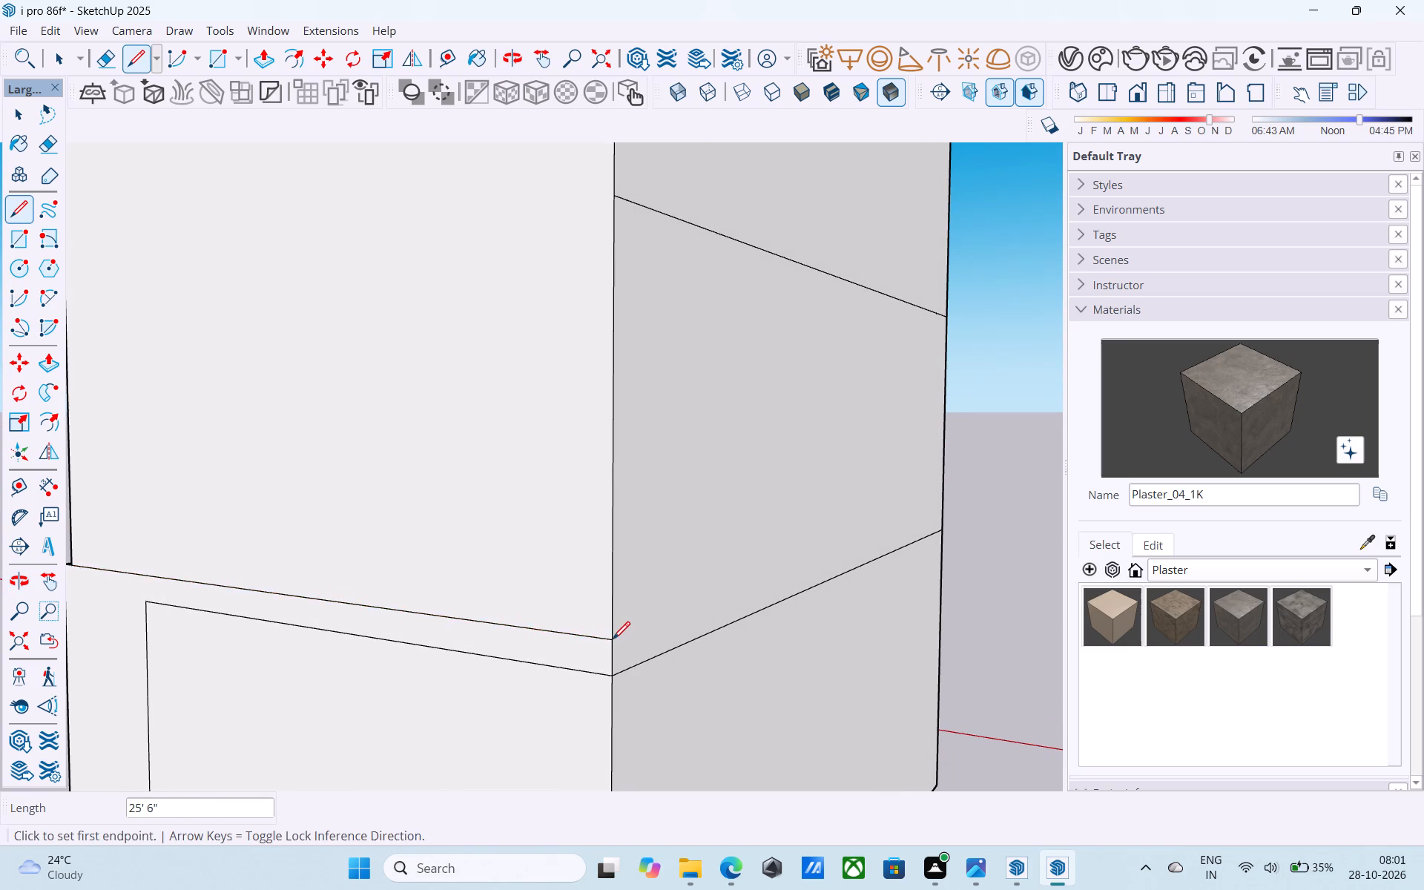
Draw a 1' 3" line on the front face from the upper corner of the ground-floor window opening to the building corner.
scroll(609, 627, "down", 6)
middle_click_drag(289, 597, 898, 566)
scroll(713, 622, "up", 9)
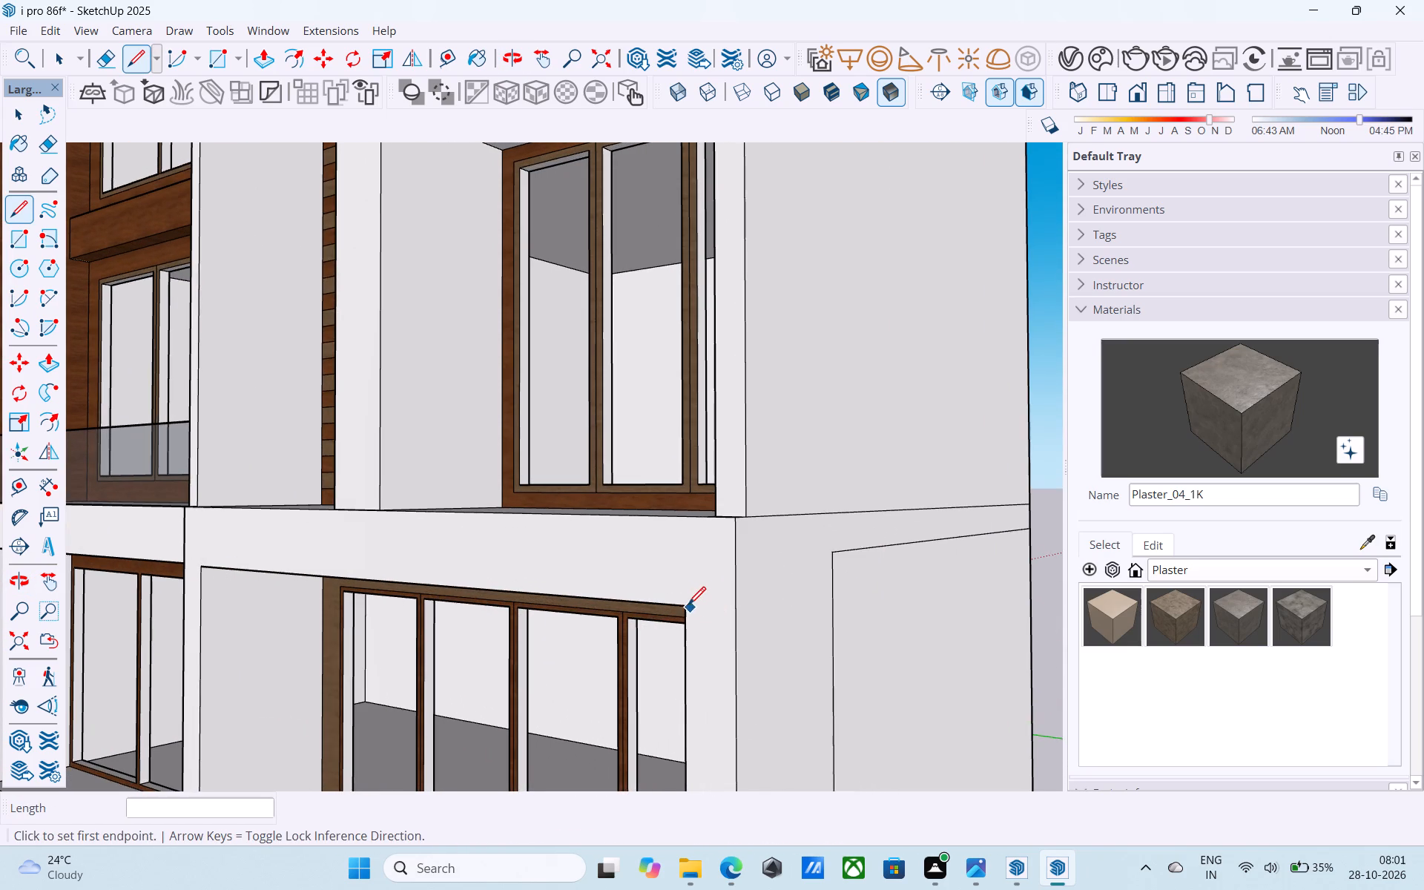
left_click(685, 604)
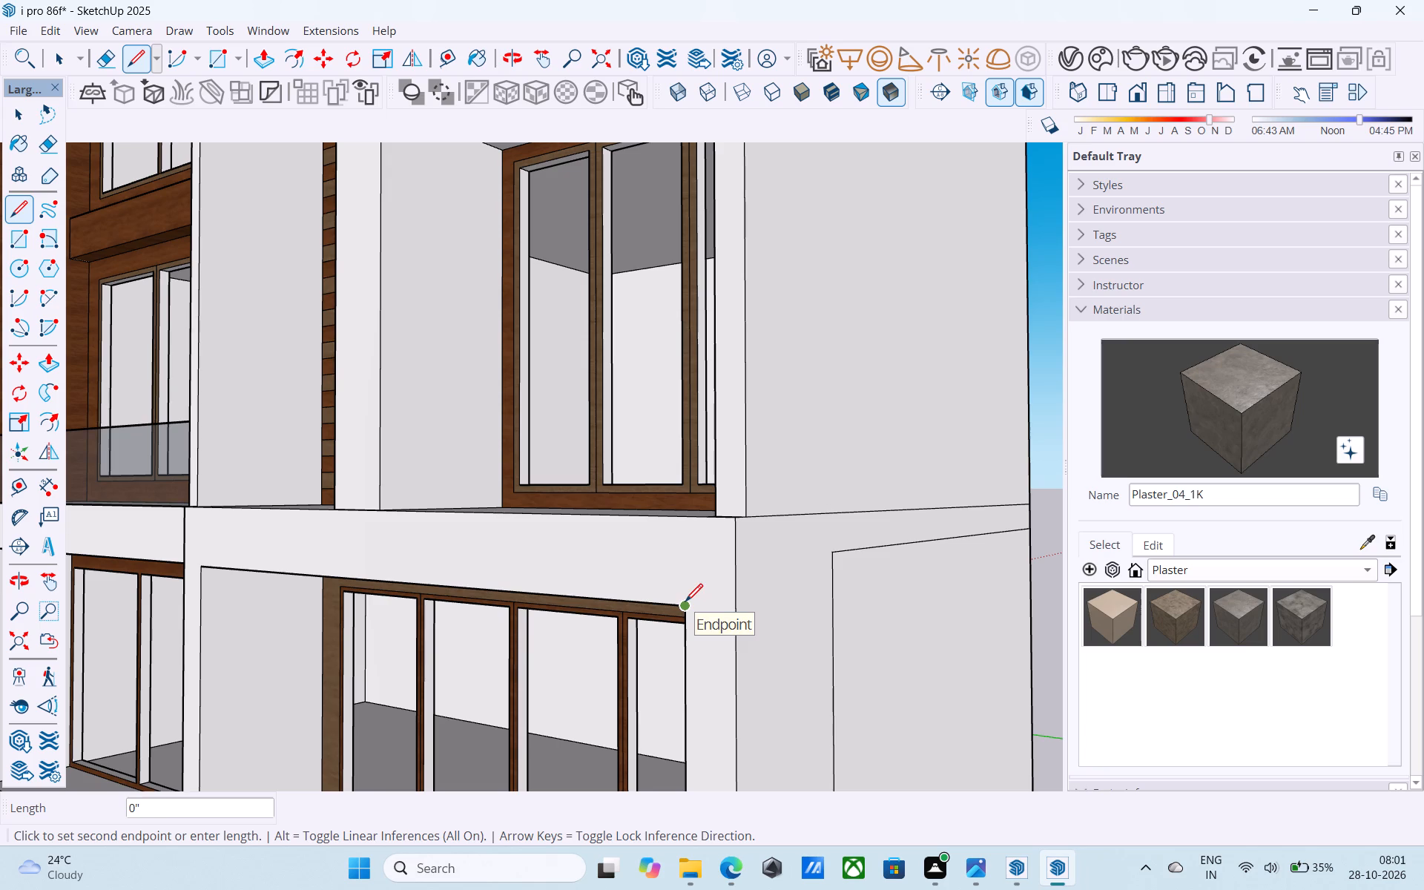
middle_click_drag(709, 590, 695, 528, "shift")
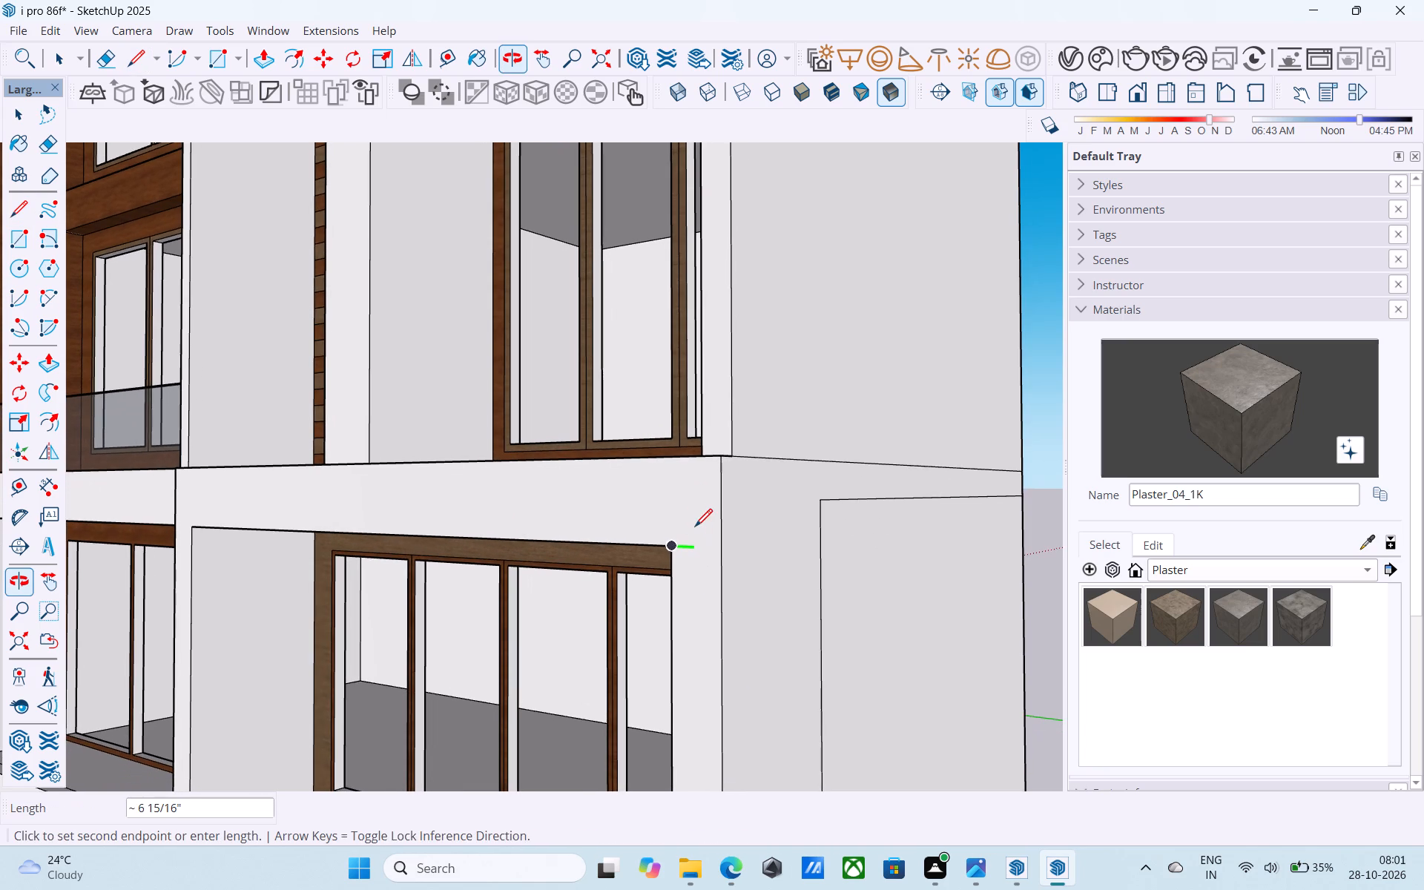
scroll(695, 522, "up", 2)
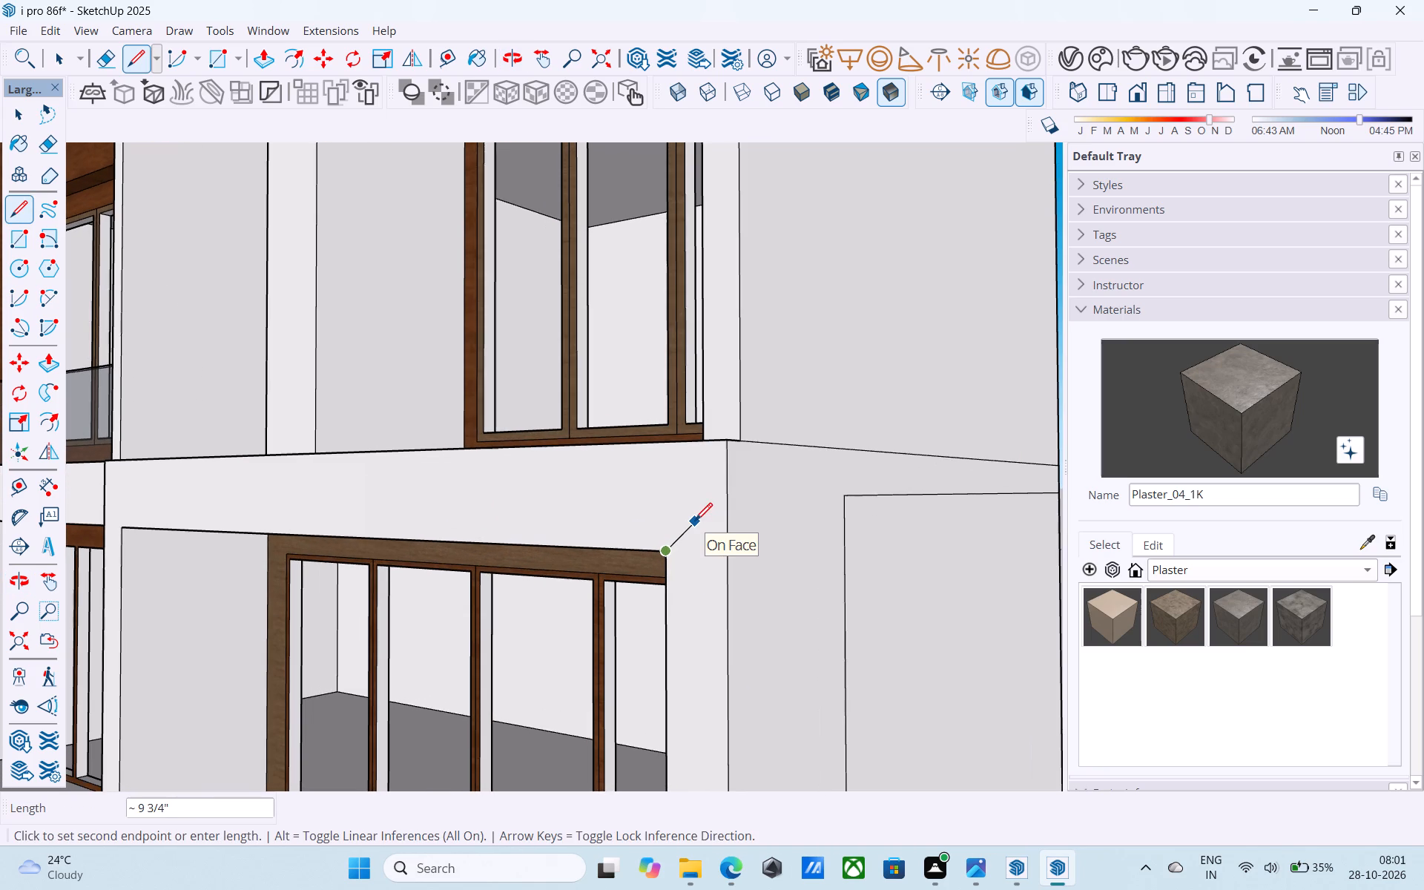
left_click(731, 558)
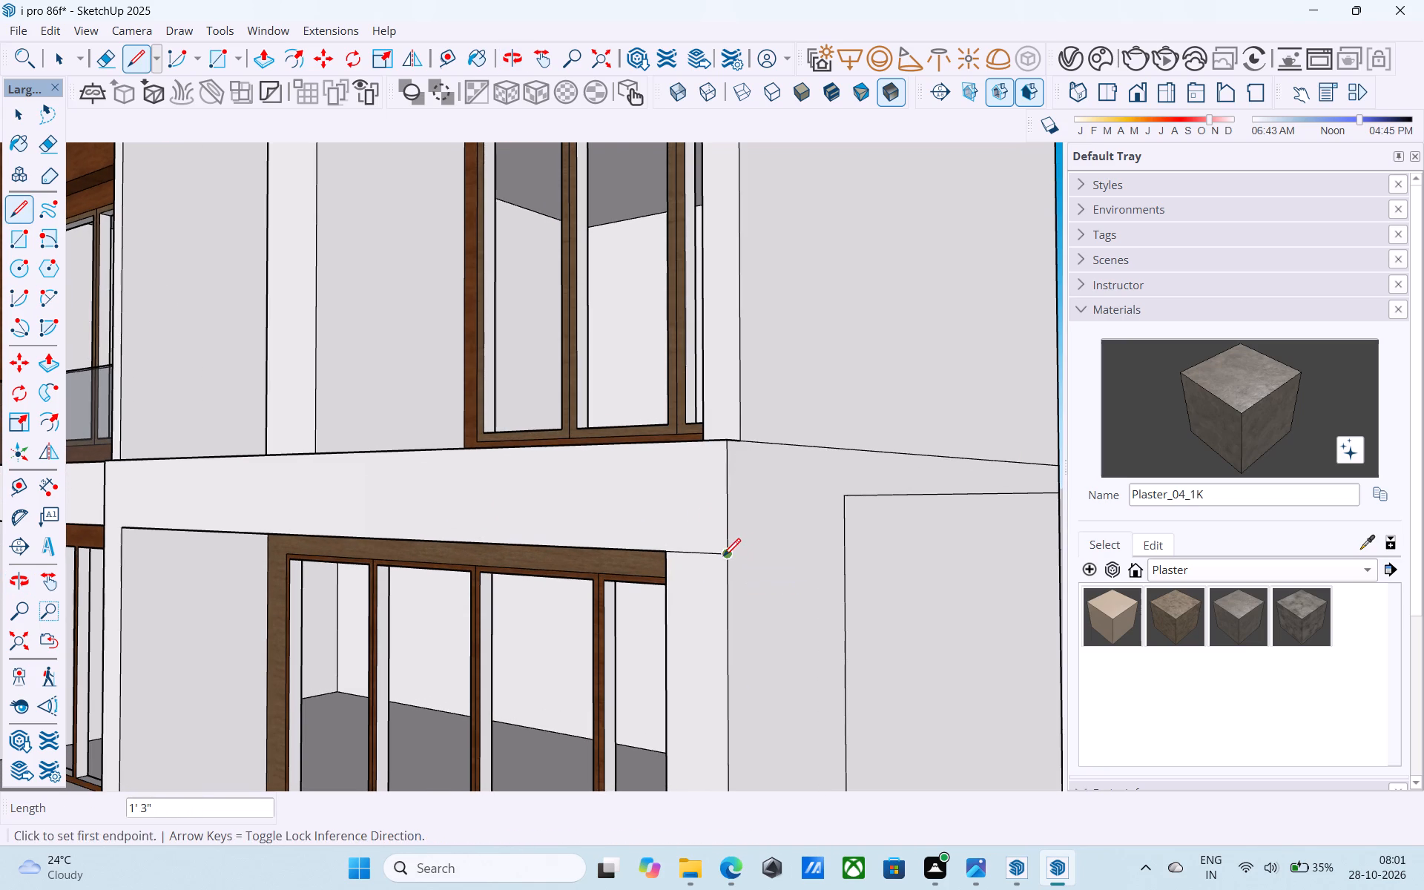
Draw a 25' 6" line across the side wall from that line's corner endpoint to the rear corner as the lower band's bottom edge.
left_click(723, 557)
scroll(817, 581, "down", 4)
middle_click_drag(818, 581, 221, 575)
scroll(545, 584, "down", 3)
middle_click_drag(702, 590, 703, 590)
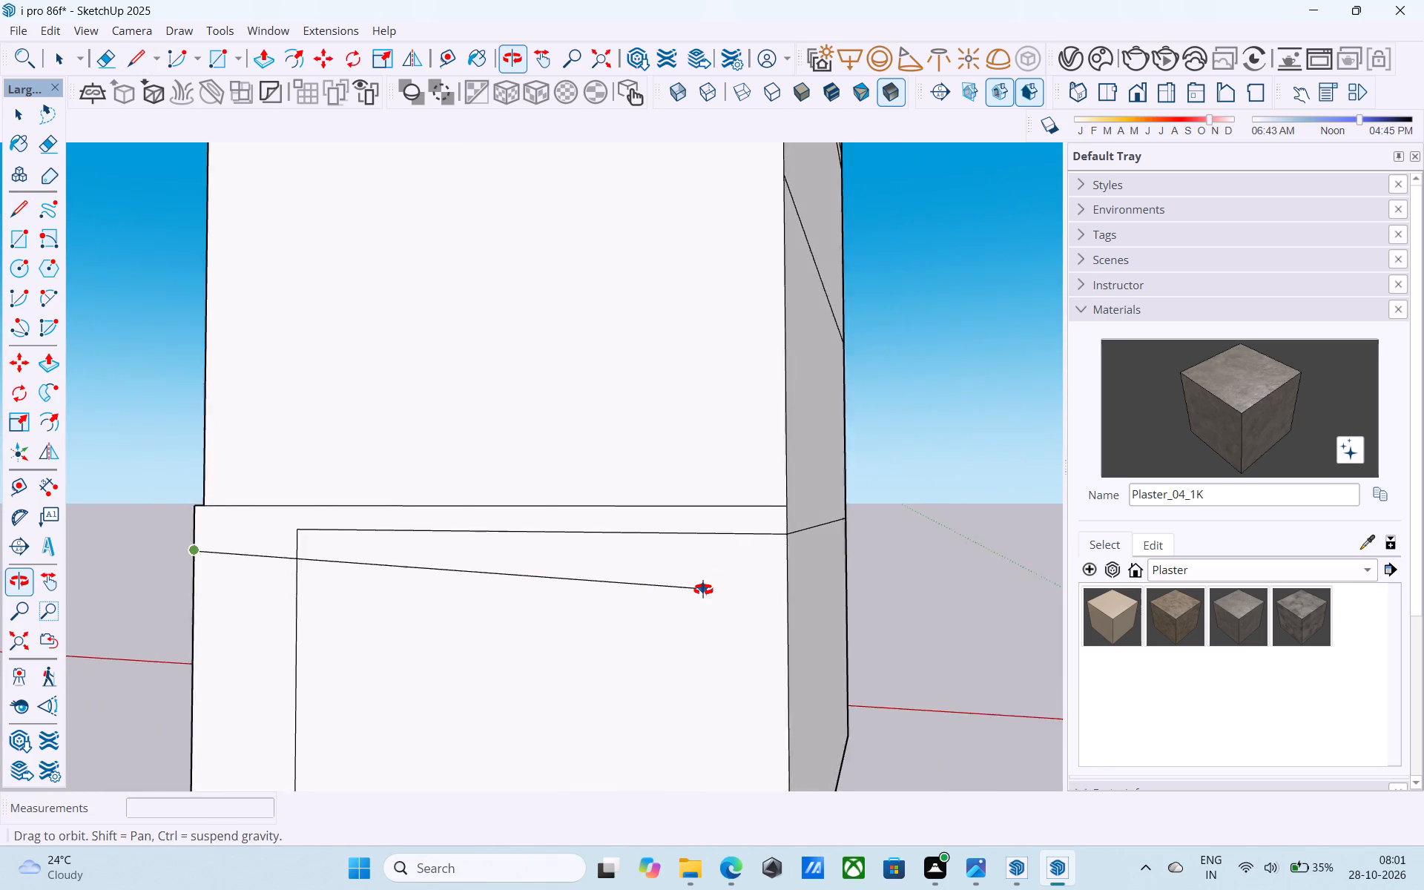
middle_click_drag(703, 590, 521, 610)
left_click(508, 598)
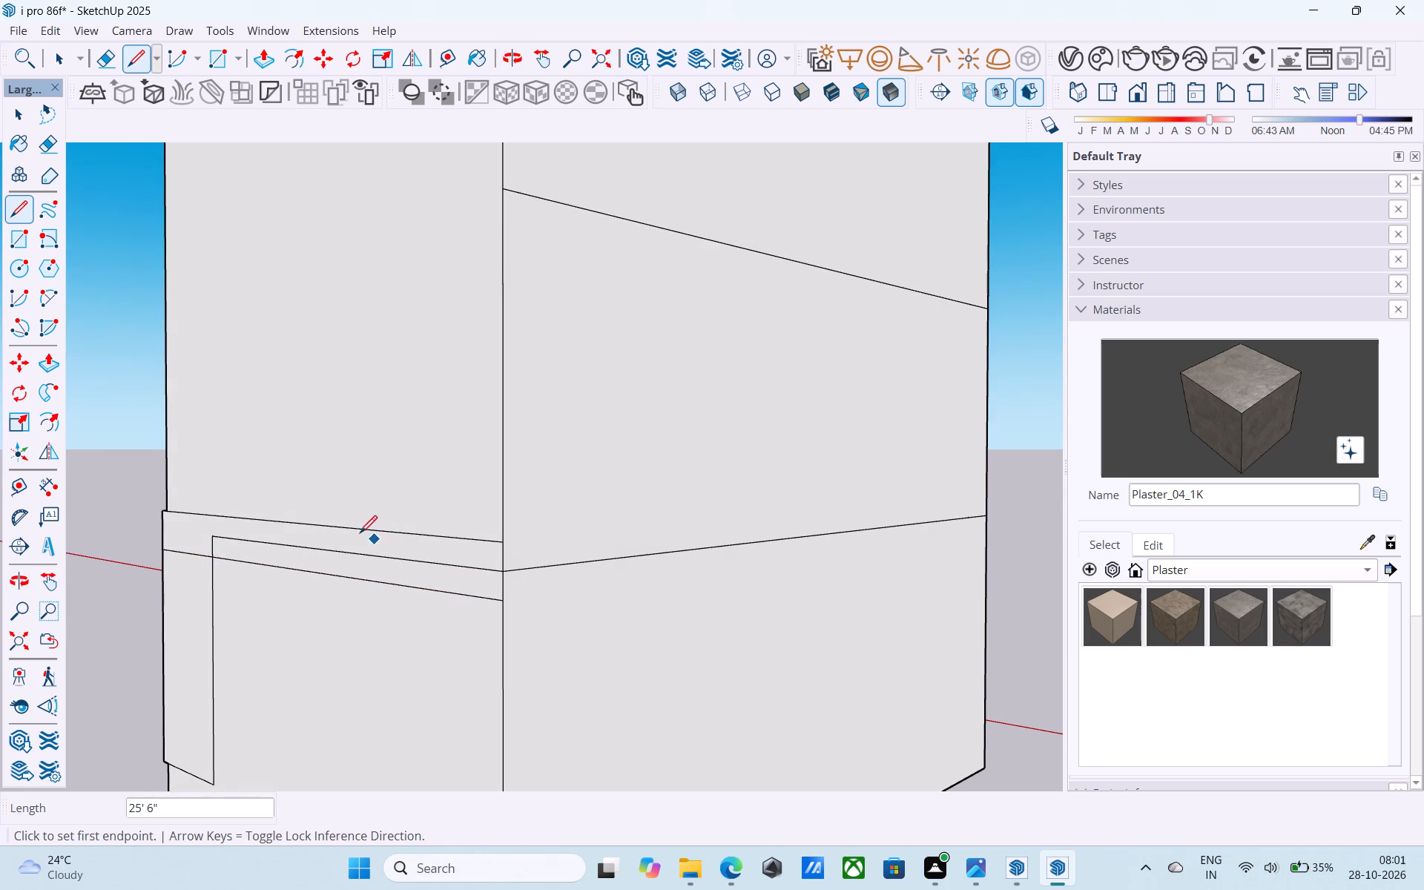
Erase the old ground-floor panel outline on the side wall, including its top, vertical and bottom edges and the stubs left over.
key("e")
left_click_drag(292, 538, 291, 547)
left_click_drag(243, 537, 187, 548)
left_click_drag(190, 605, 261, 651)
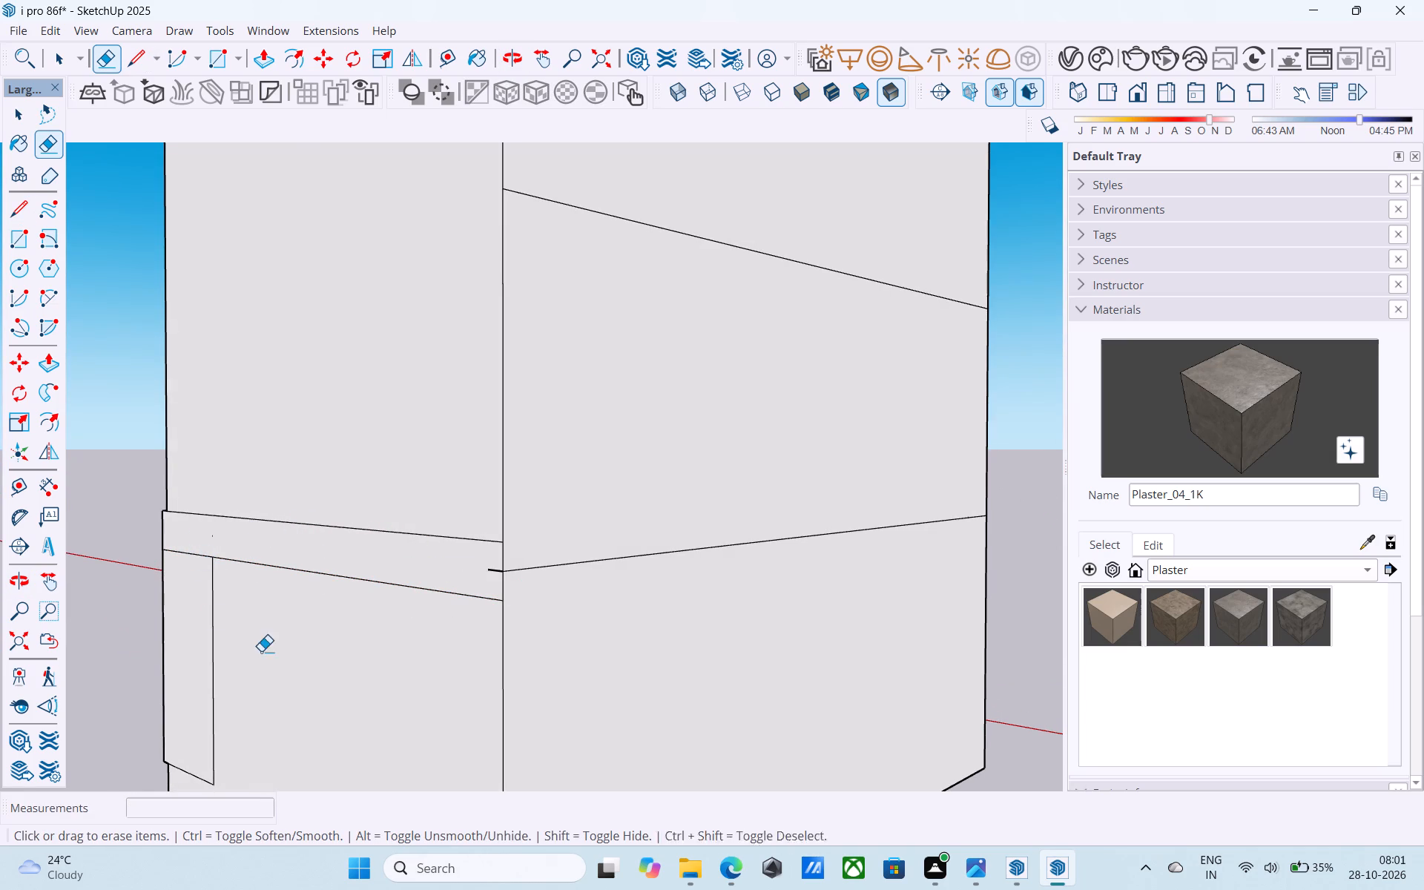
left_click_drag(261, 651, 254, 649)
middle_click_drag(220, 689, 808, 383)
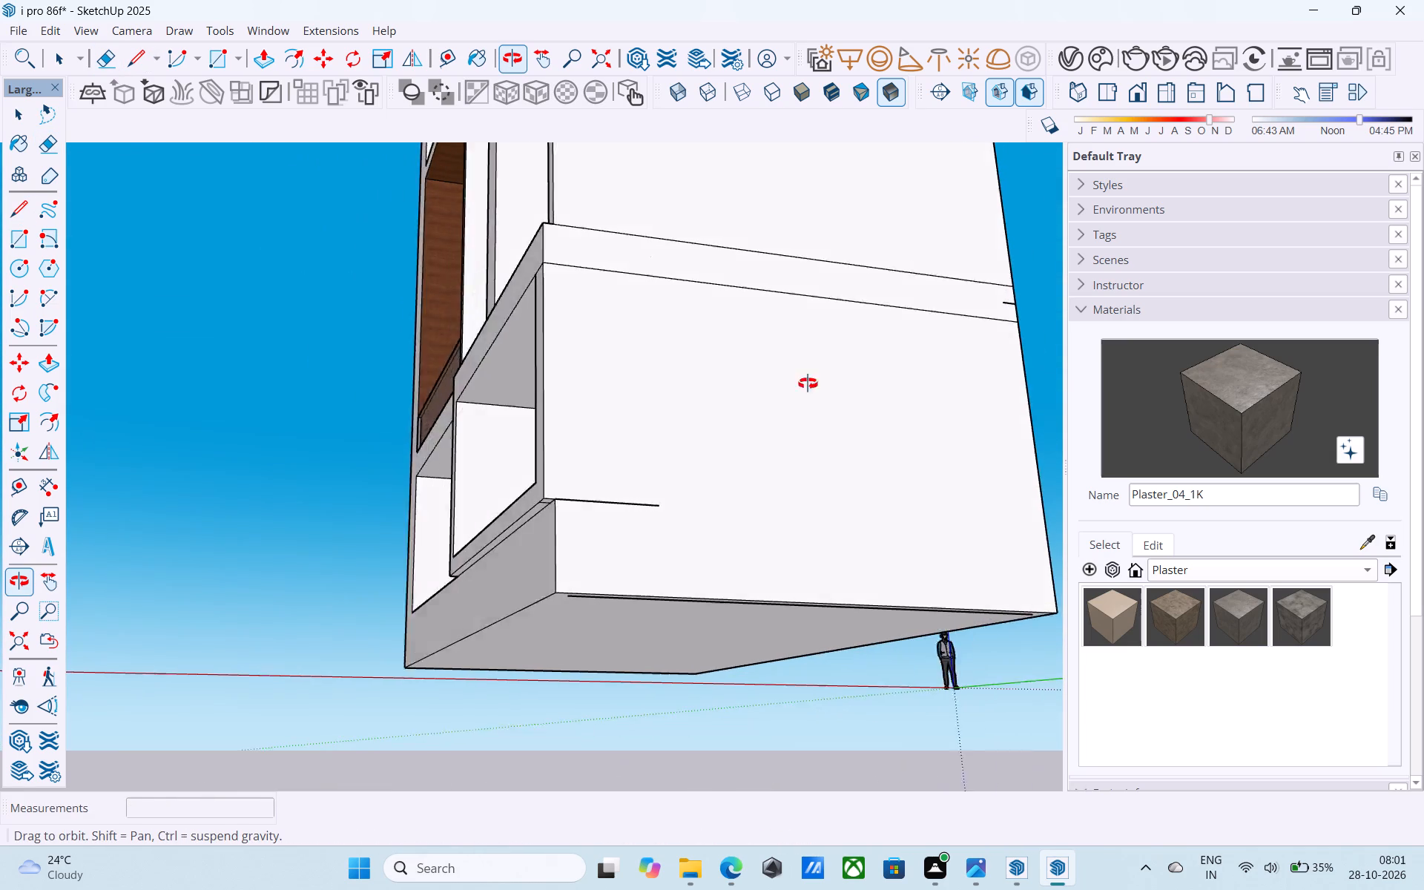
middle_click_drag(808, 383, 821, 383)
left_click_drag(728, 513, 713, 512)
scroll(749, 447, "down", 3)
middle_click_drag(749, 447, 408, 584)
middle_click_drag(539, 492, 530, 499)
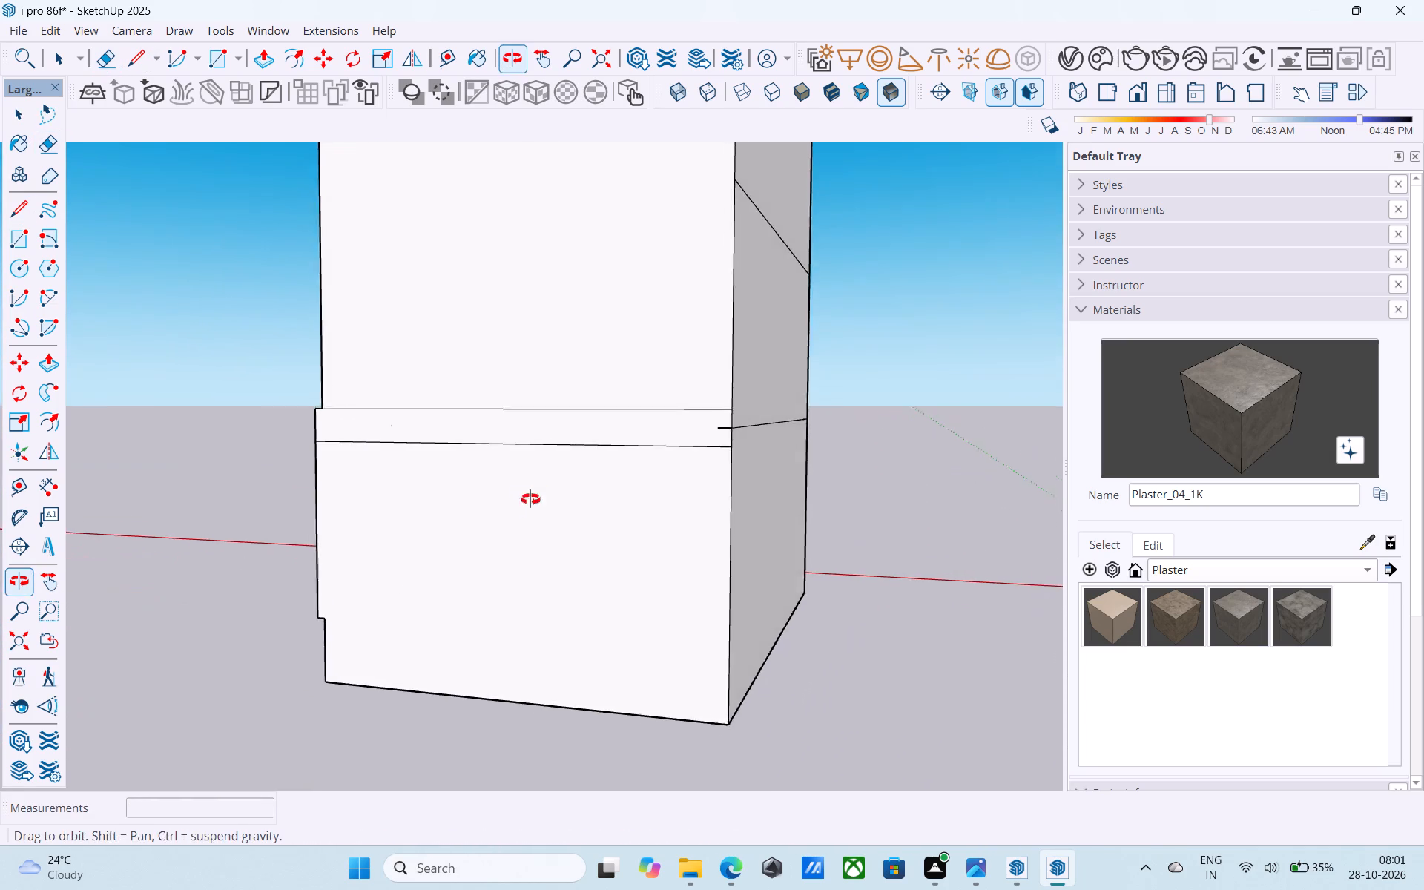
middle_click_drag(530, 499, 452, 528)
scroll(561, 489, "up", 9)
left_click(673, 457)
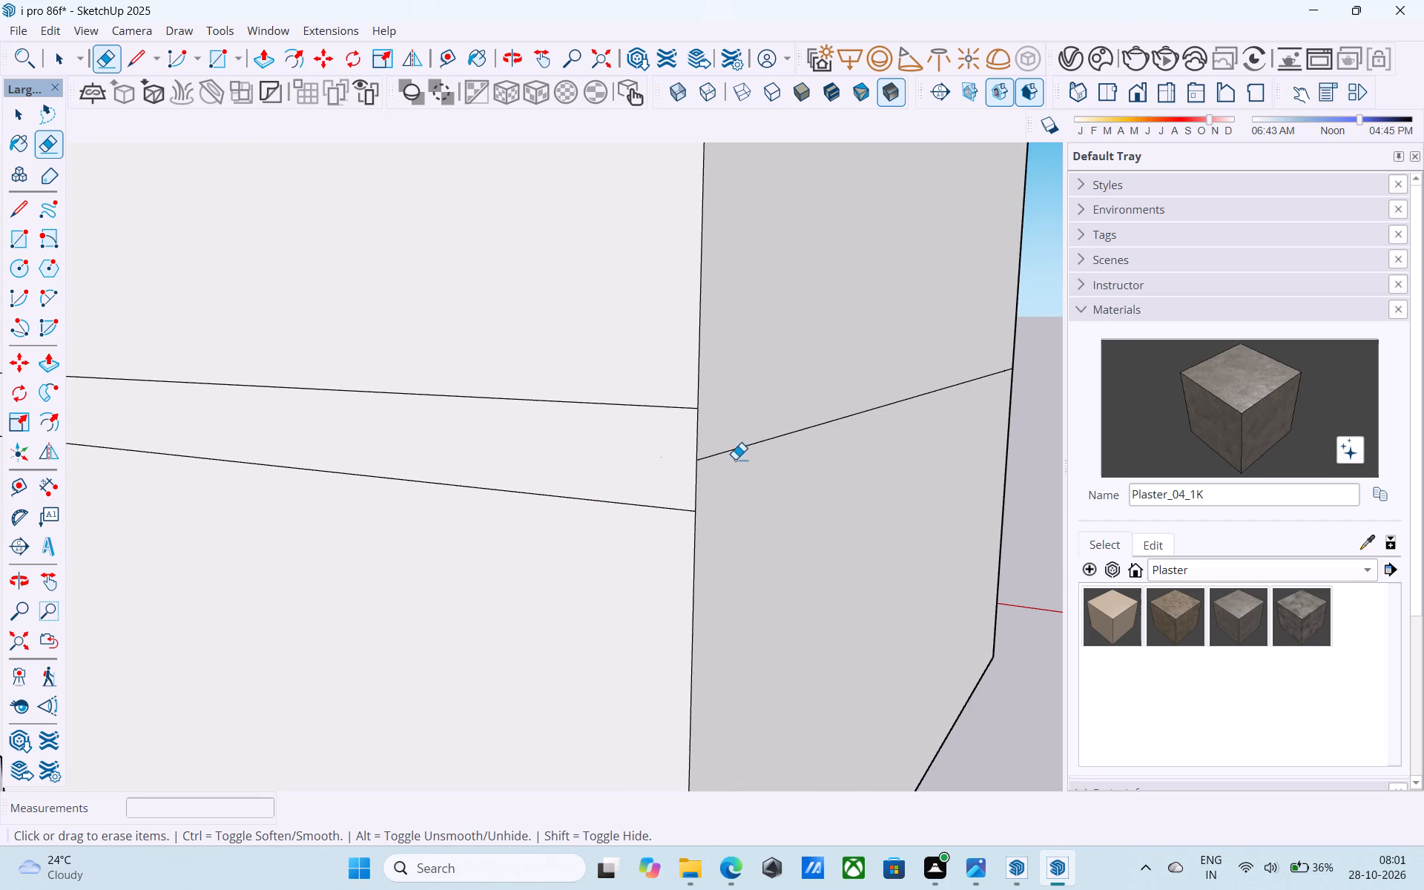
Erase the old horizontal line across the rear wall beside the side wall's lower band, including its stub at the far corner.
left_click(734, 455)
middle_click_drag(734, 452, 607, 500, "shift")
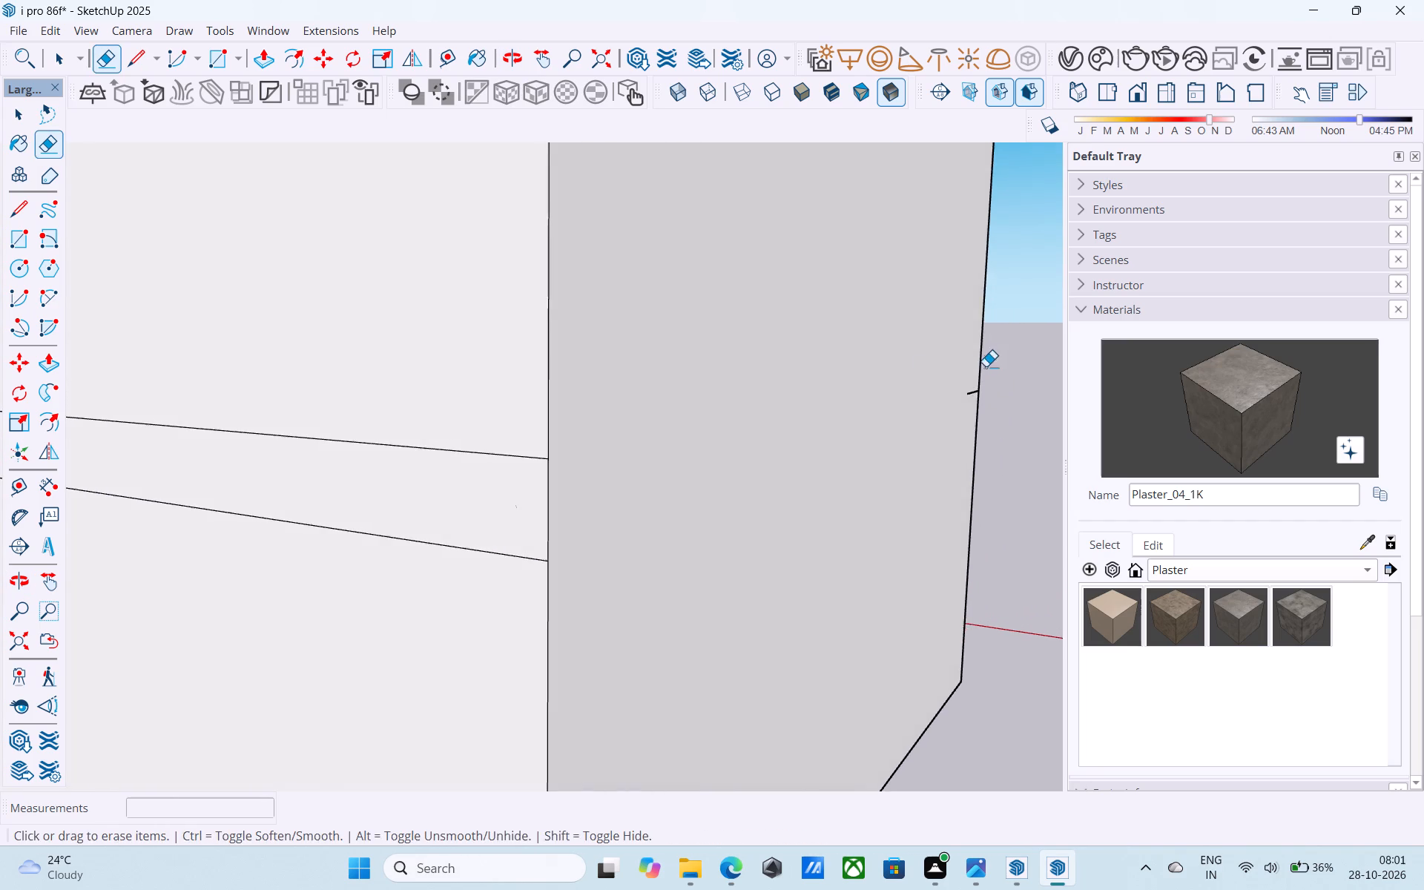
middle_click_drag(987, 365, 732, 375)
scroll(733, 375, "down", 12)
scroll(688, 415, "up", 7)
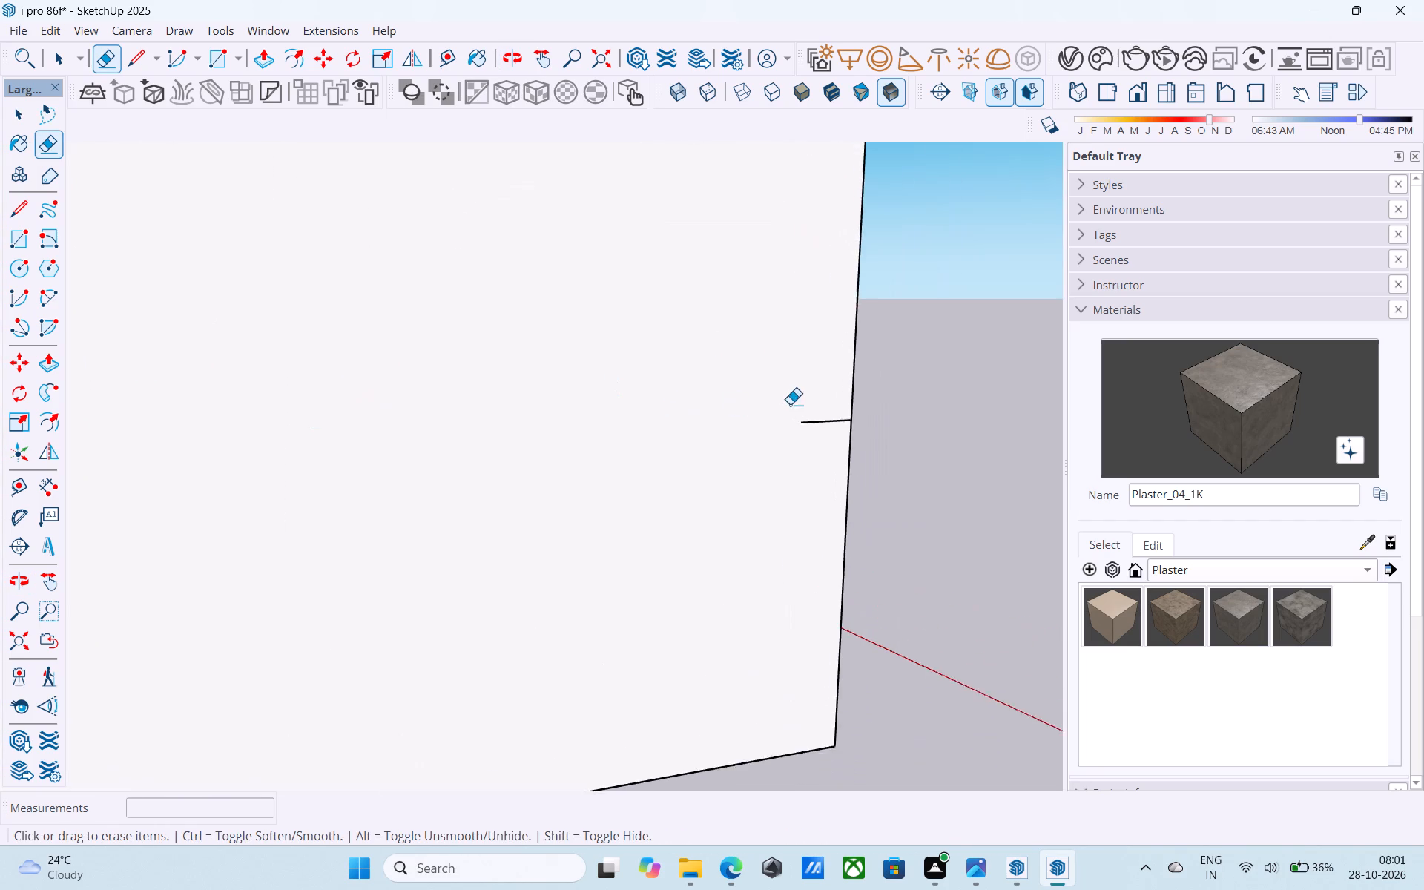
left_click_drag(804, 406, 819, 469)
Continue the lower band across the rear wall with two 42' lines joining its top and bottom edges on both side walls.
scroll(800, 519, "down", 10)
middle_click_drag(421, 479, 492, 478)
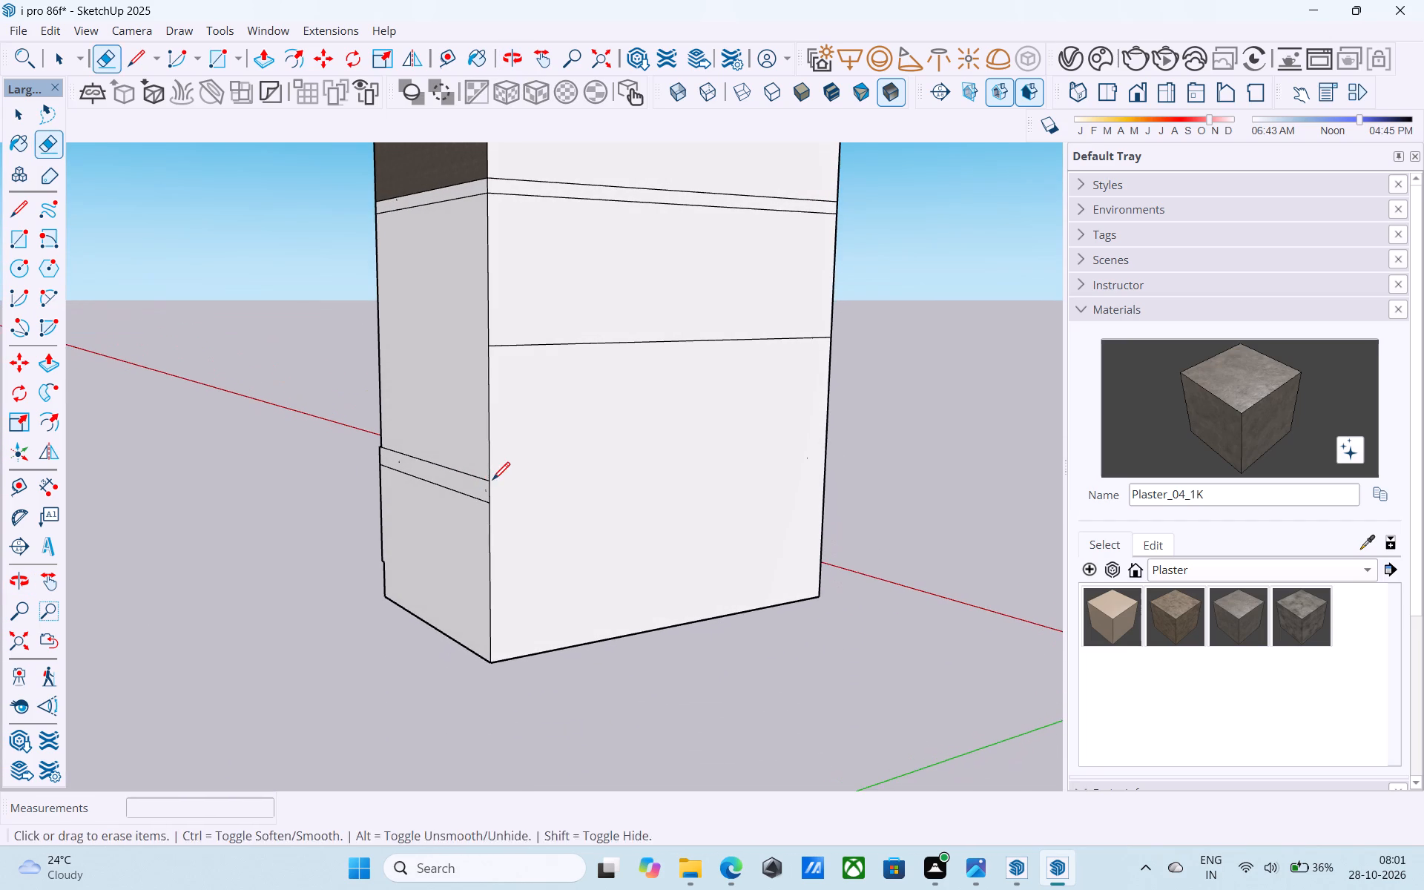
key("l")
left_click(490, 481)
middle_click_drag(782, 438, 371, 432)
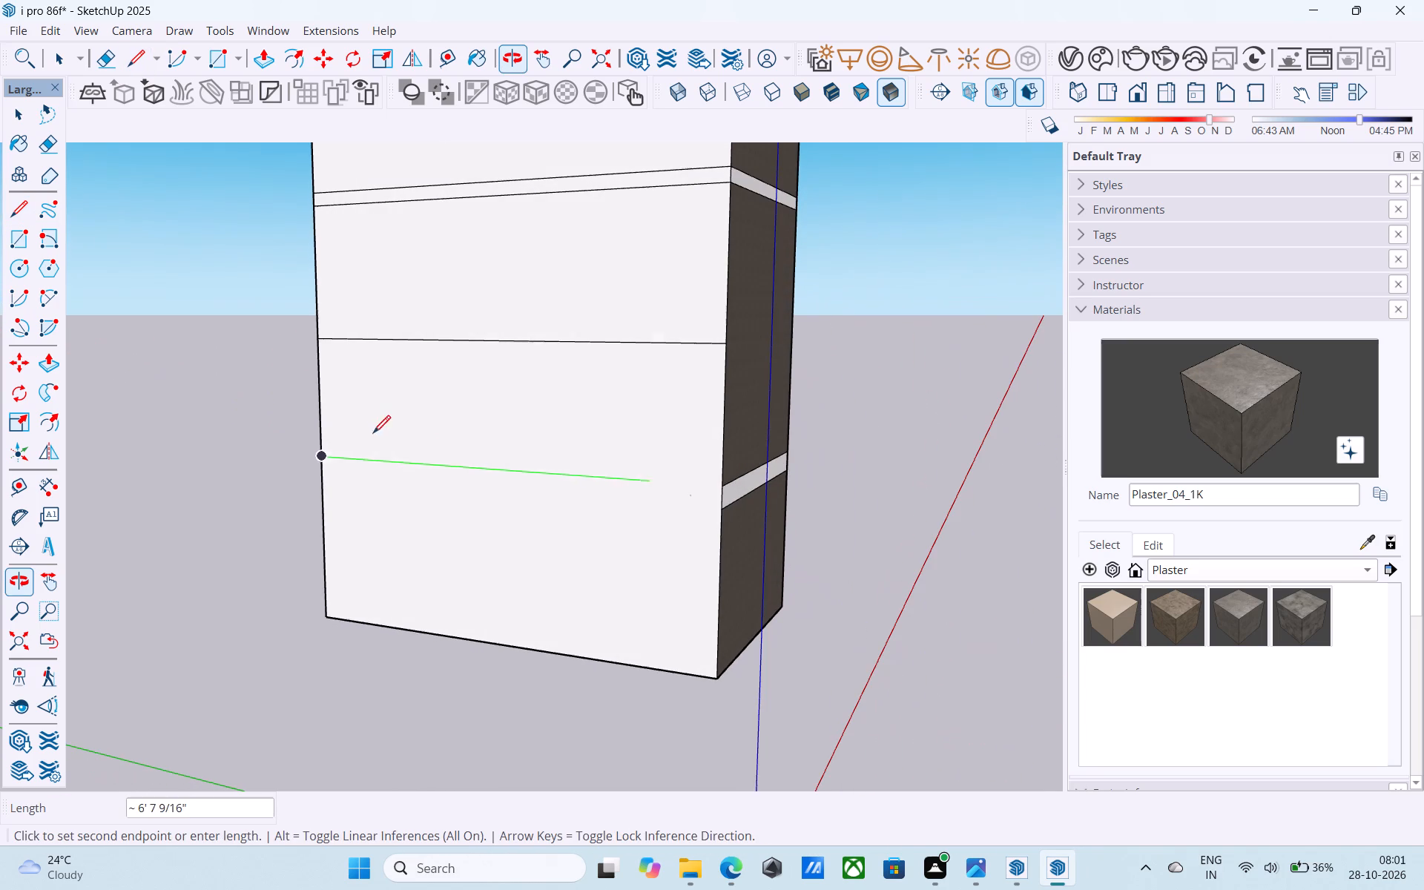
left_click(724, 490)
middle_click_drag(453, 492, 799, 475)
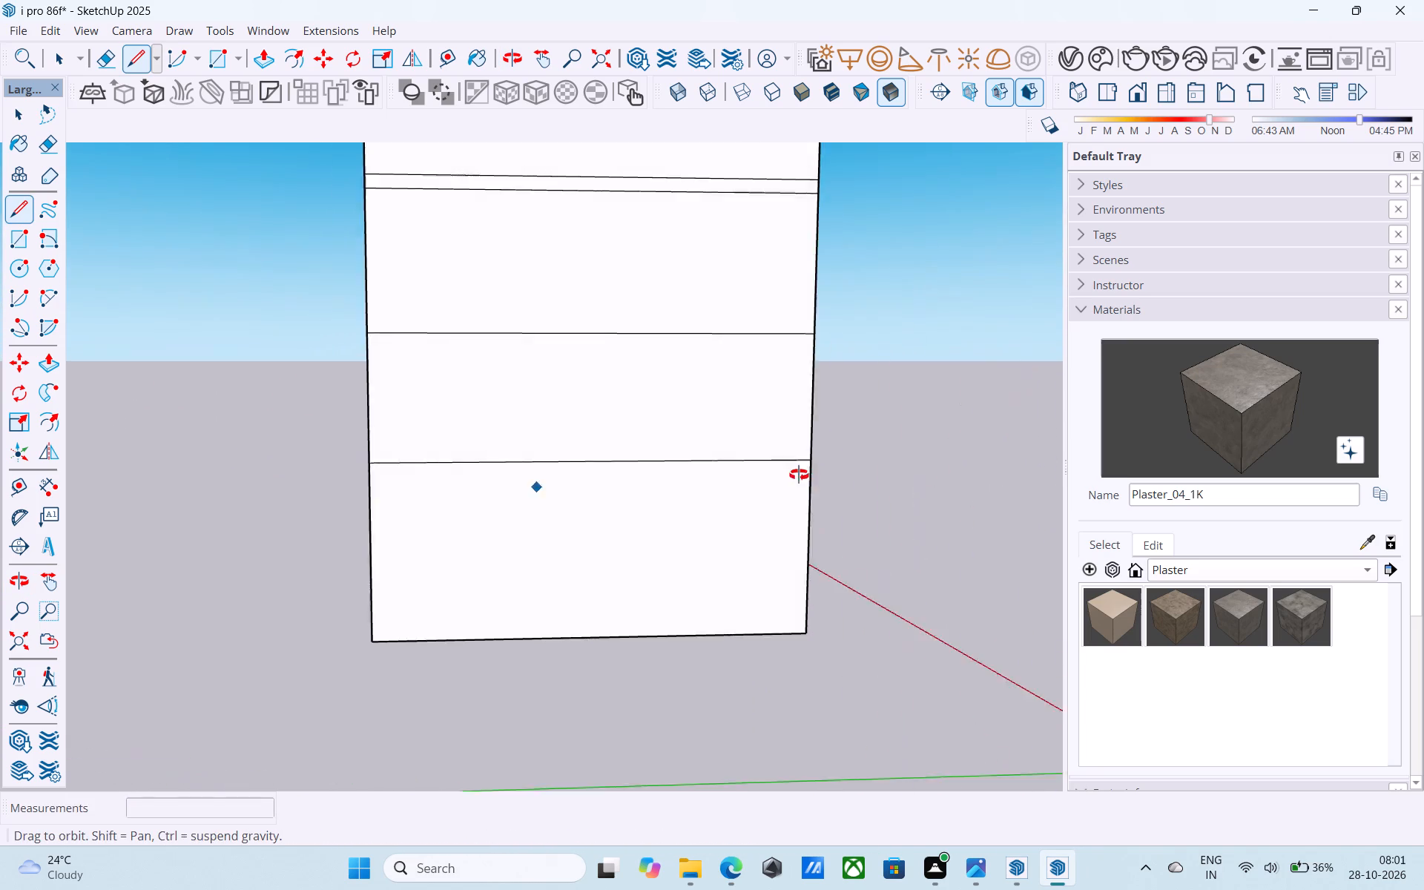
middle_click_drag(799, 475, 1084, 469)
left_click(603, 487)
middle_click_drag(733, 463, 188, 482)
middle_click_drag(686, 494, 399, 492)
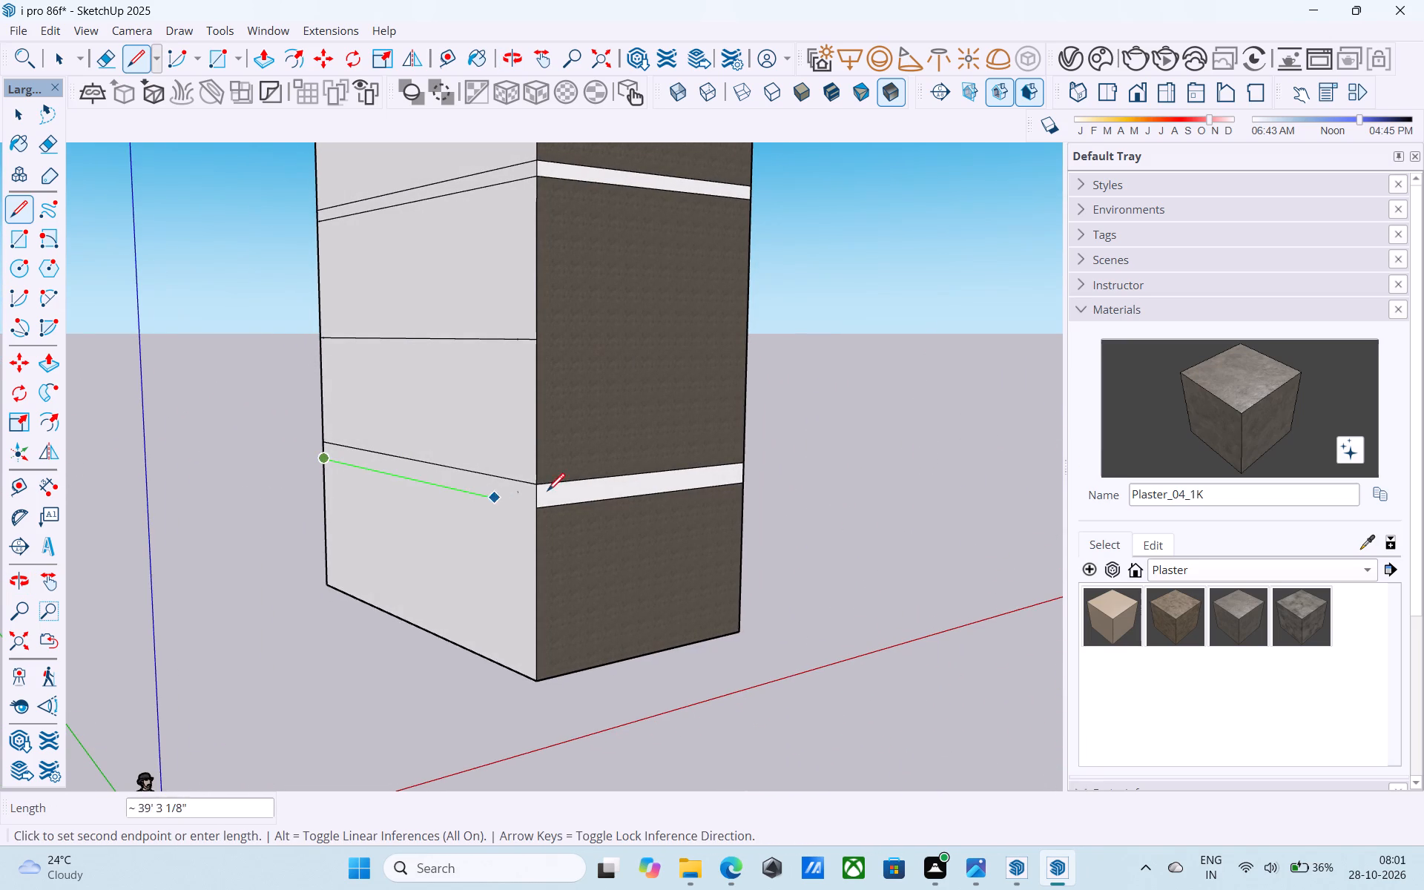
left_click(538, 501)
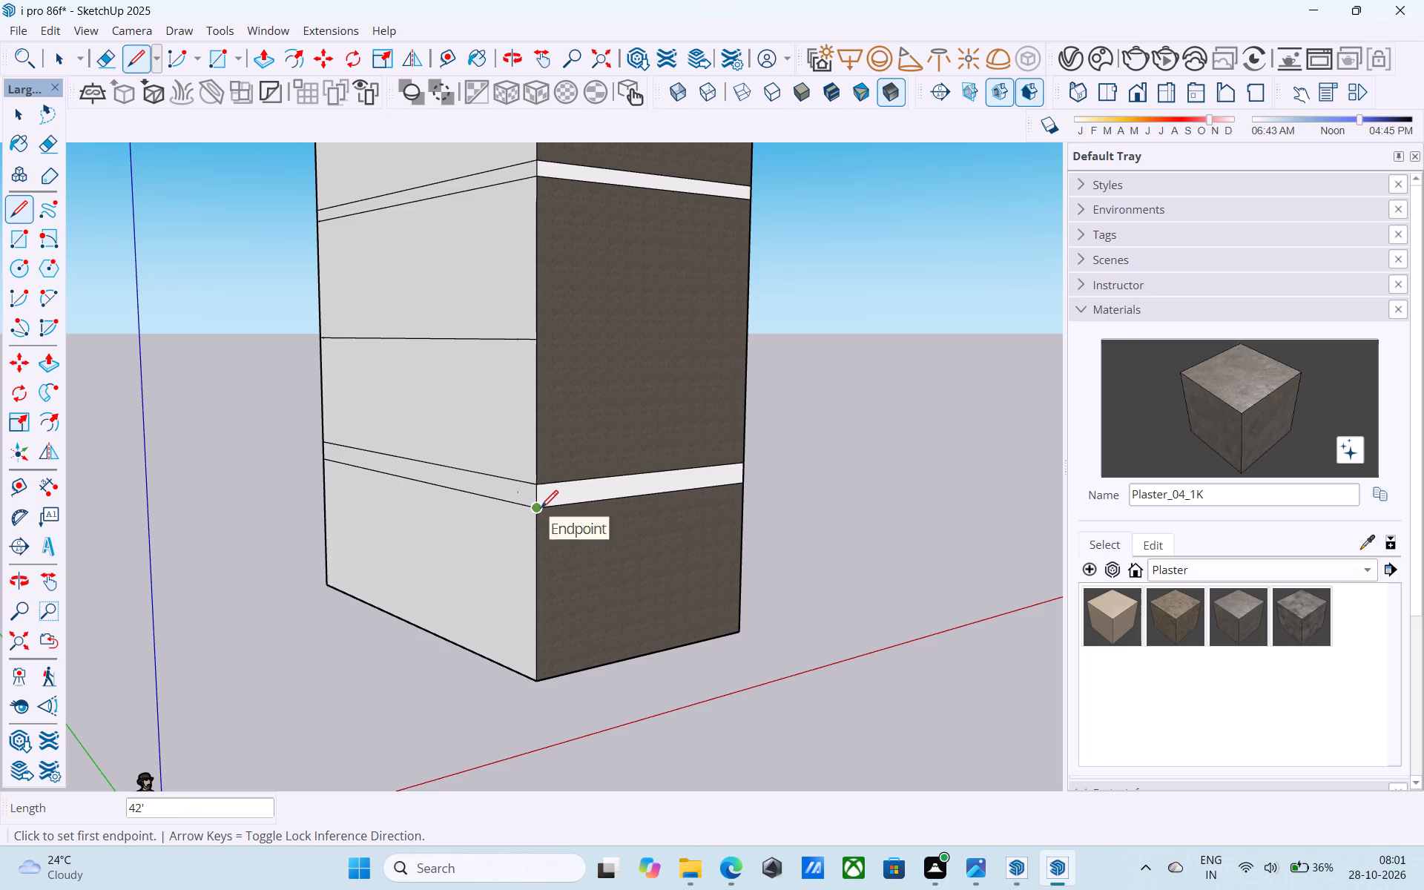
Erase the tiny stray edge marks left inside the lower band near both rear corners of the building.
middle_click_drag(545, 507, 560, 557)
scroll(530, 537, "up", 8)
key("space")
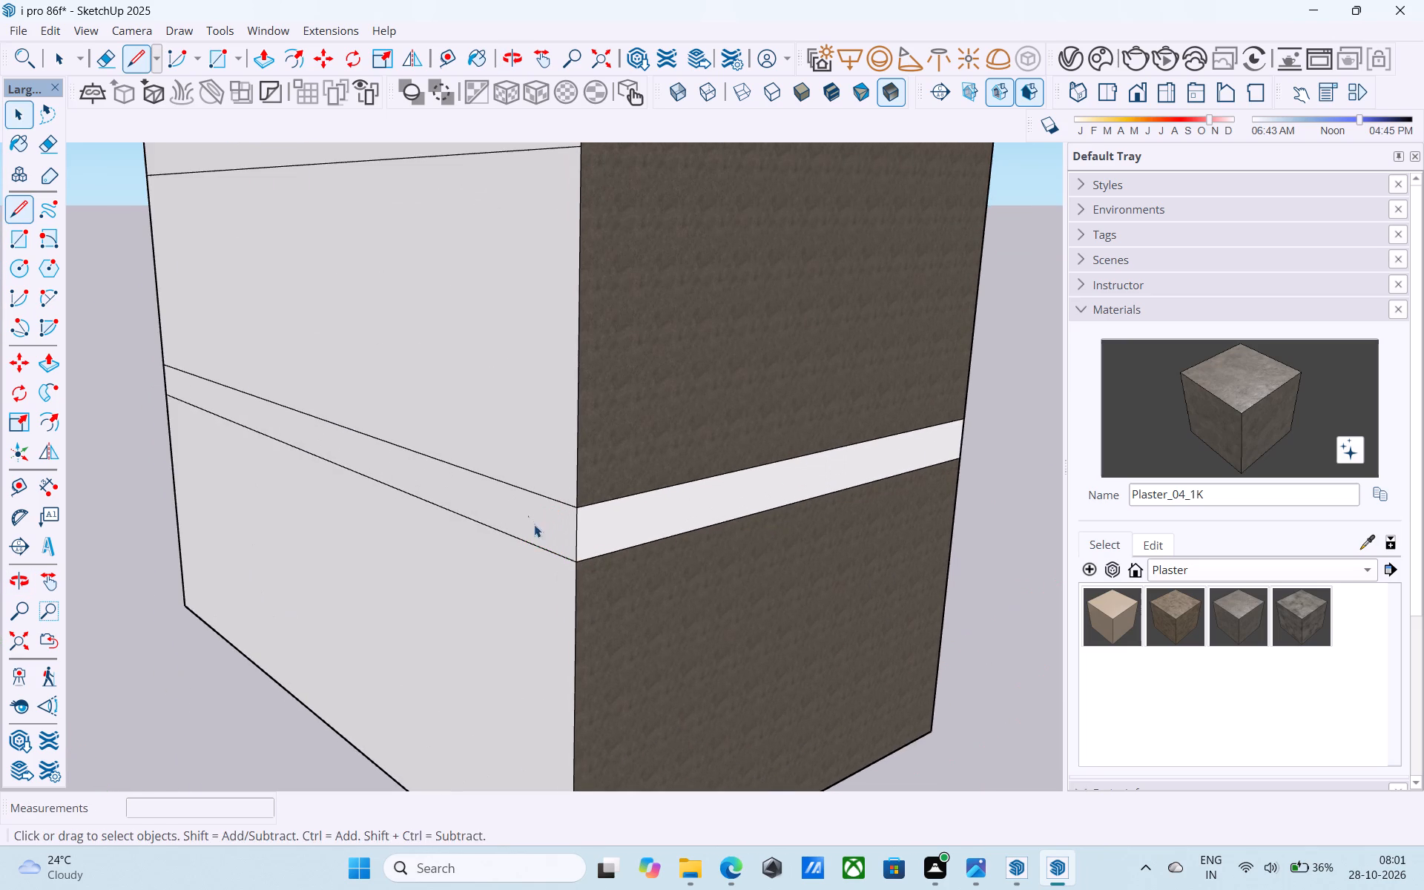
scroll(538, 512, "up", 5)
key("e")
left_click_drag(538, 512, 515, 523)
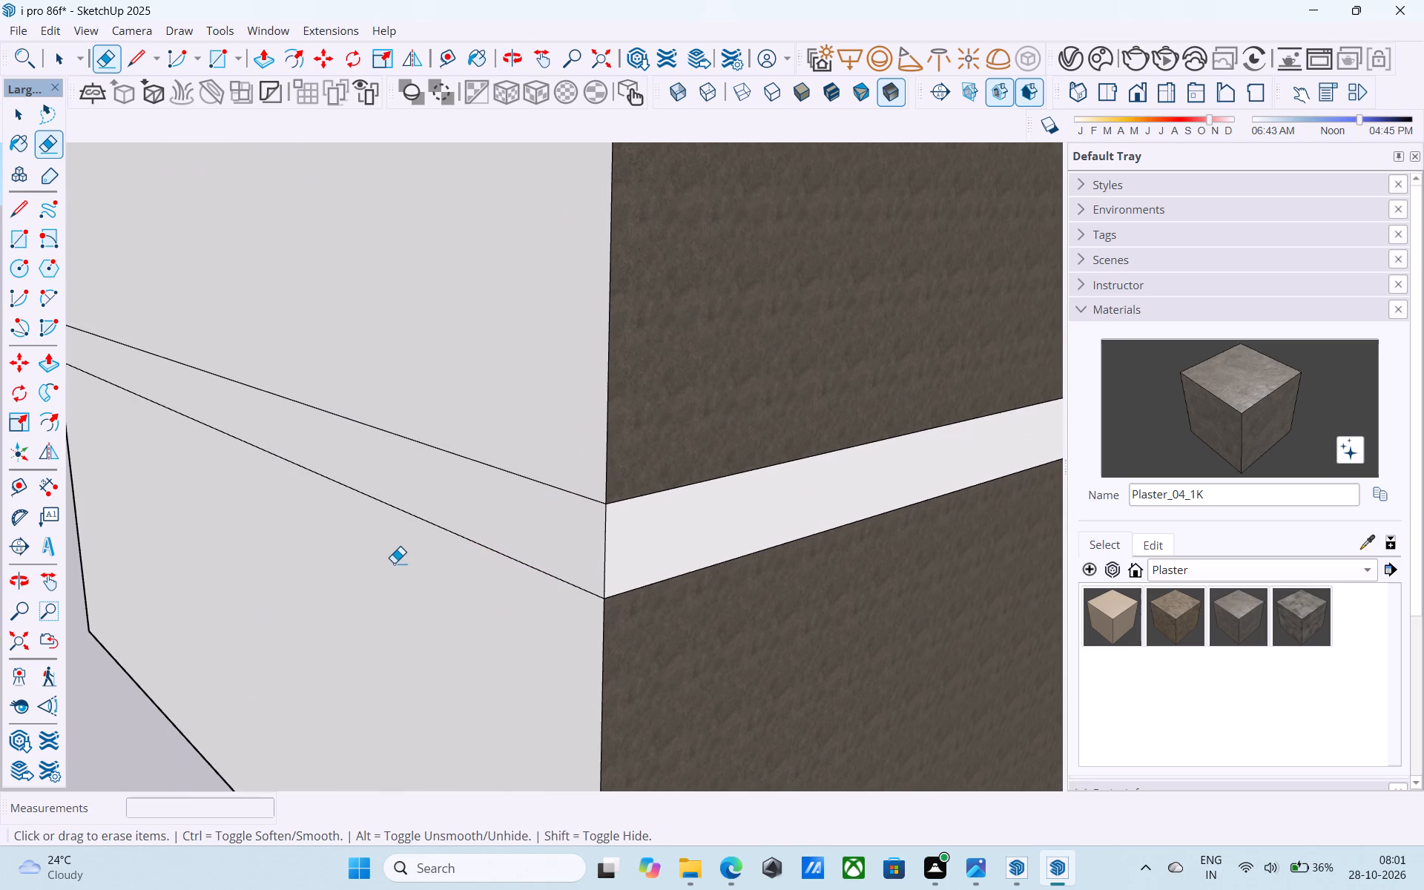
middle_click_drag(394, 562, 960, 592)
middle_click_drag(472, 511, 749, 567, "shift")
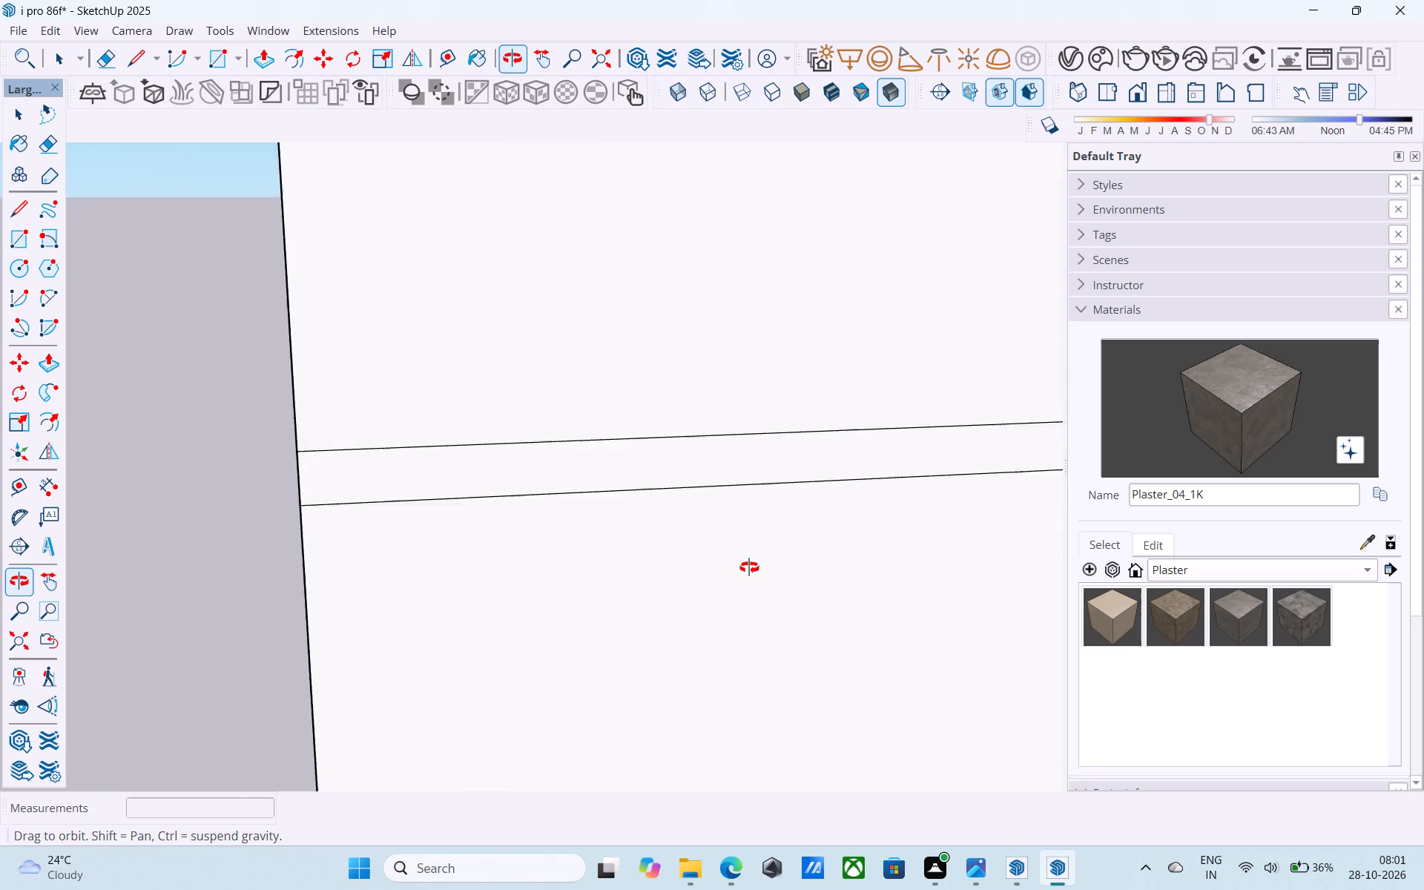
middle_click_drag(749, 567, 743, 567, "shift")
middle_click_drag(542, 502, 498, 496)
scroll(352, 476, "up", 4)
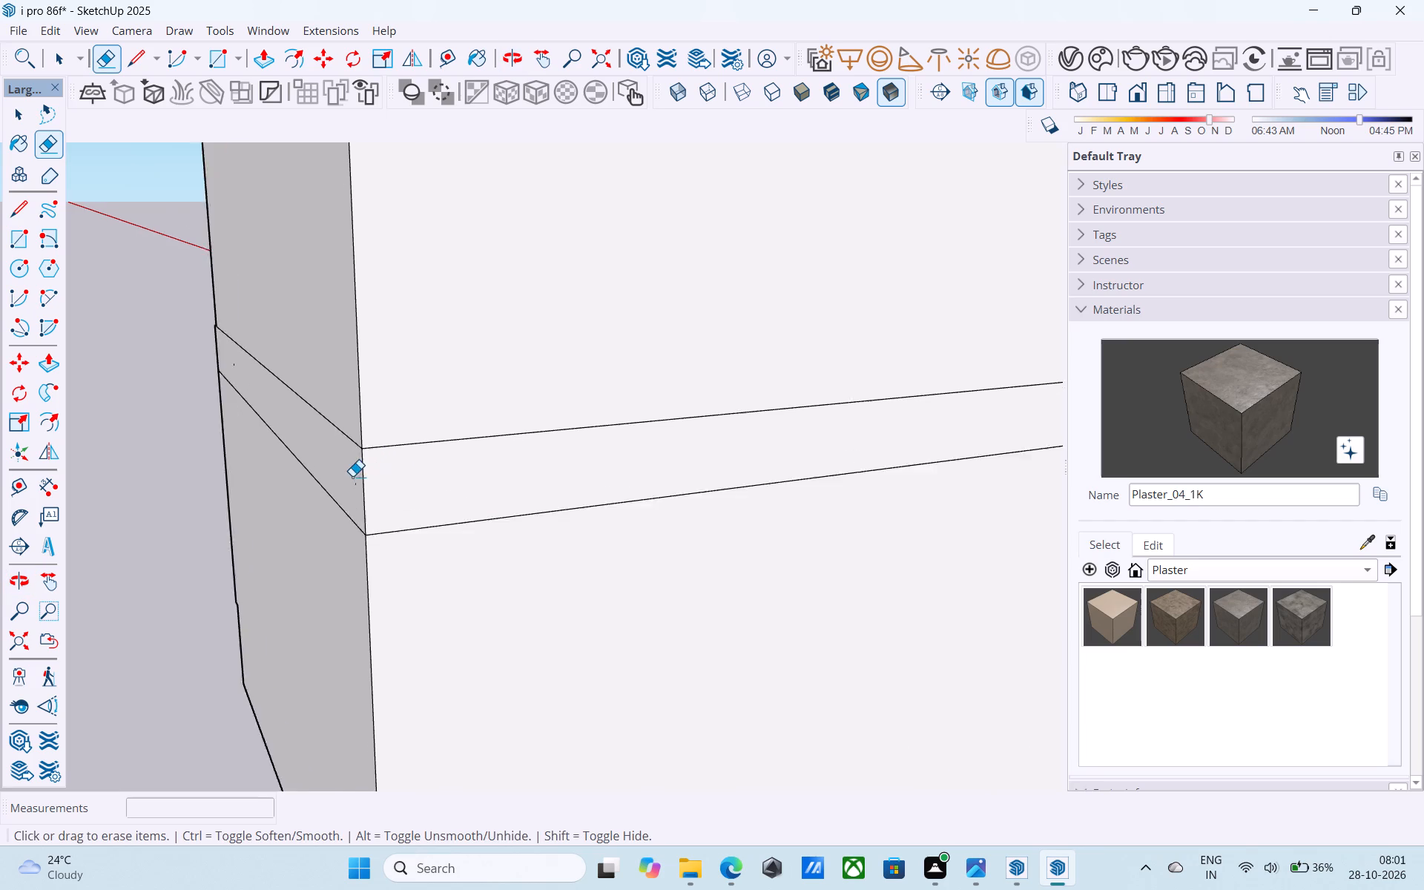
scroll(352, 476, "up", 9)
left_click_drag(360, 486, 347, 489)
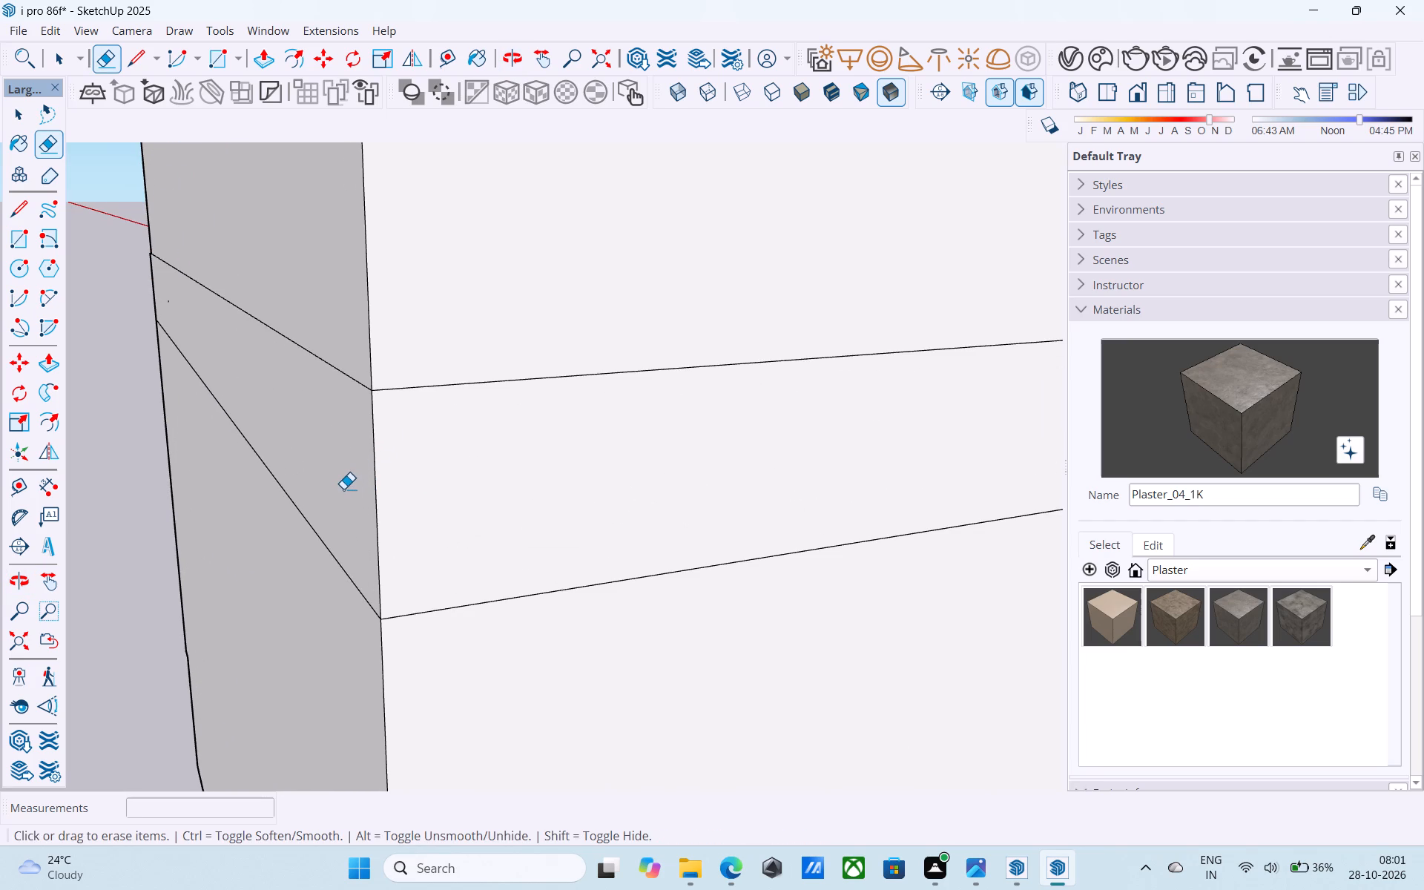
Push/Pull the lower band on the unpainted side wall outward by 4".
scroll(345, 487, "down", 8)
middle_click_drag(347, 484, 602, 492)
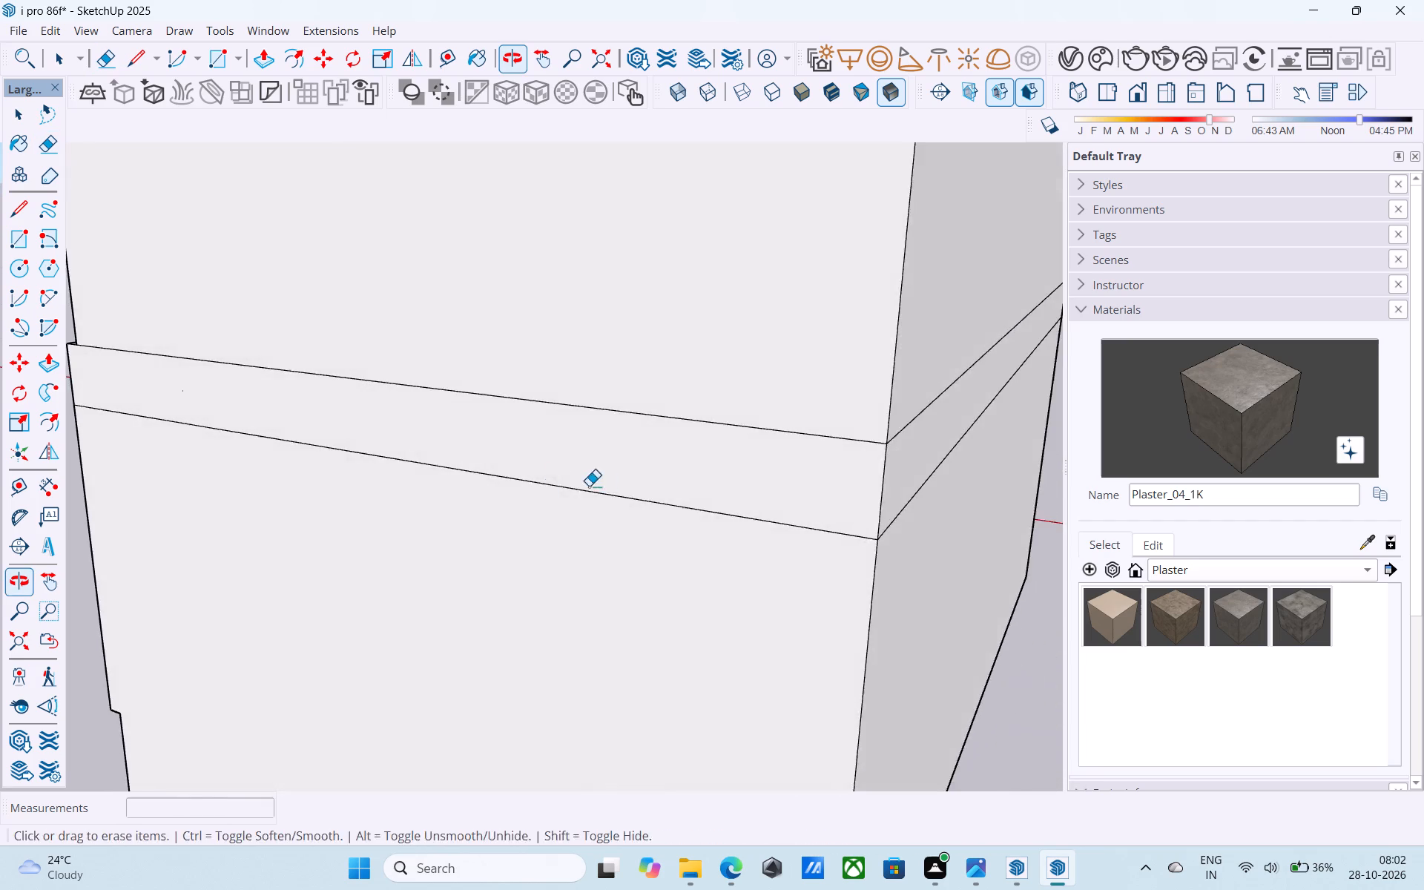
middle_click_drag(547, 484, 1006, 543, "shift")
middle_click_drag(812, 489, 731, 518, "shift")
scroll(445, 451, "up", 3)
scroll(444, 452, "down", 2)
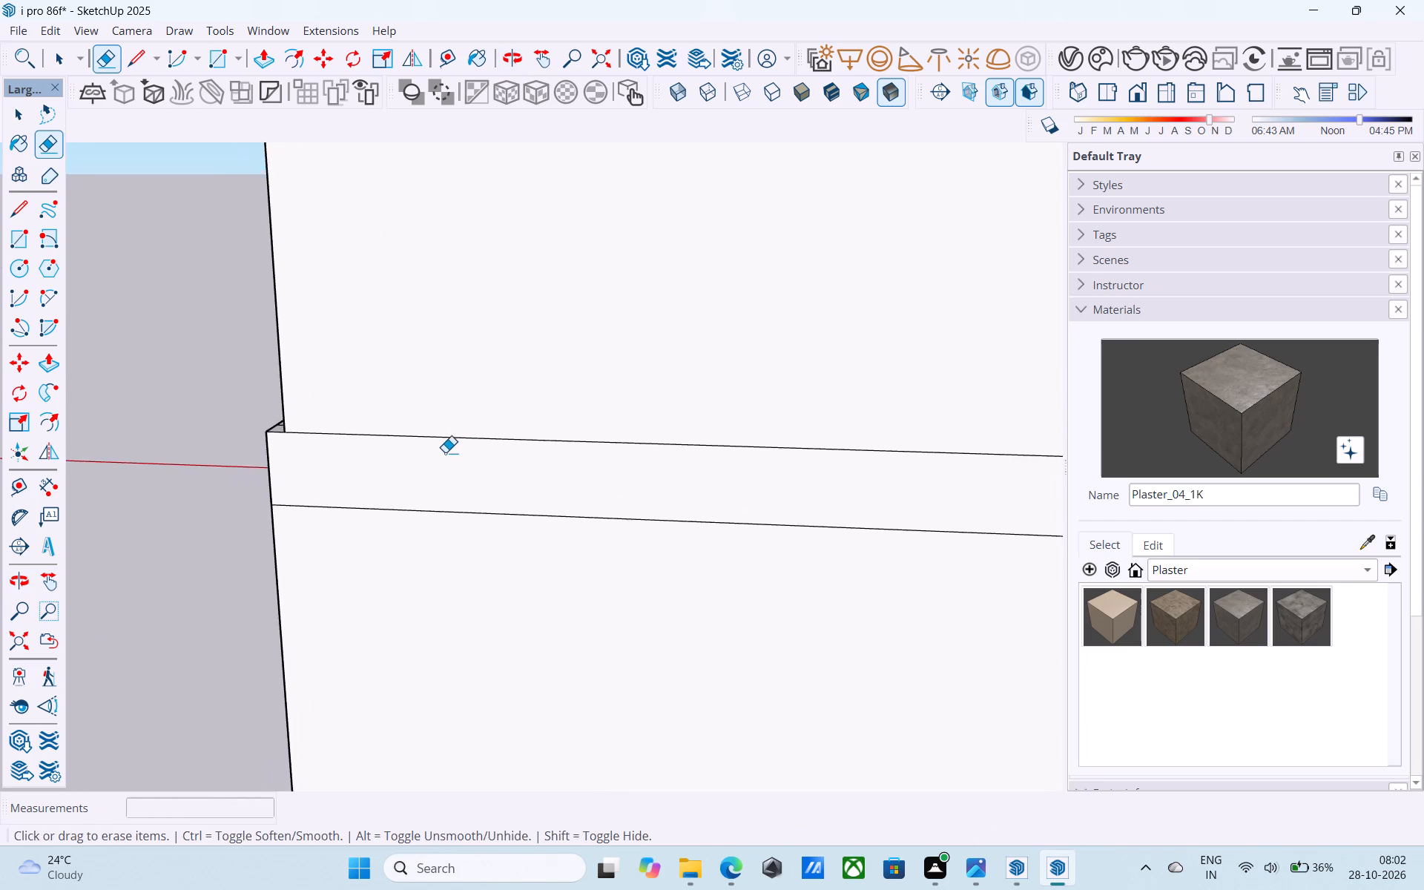
scroll(445, 452, "down", 4)
middle_click_drag(557, 453, 202, 457, "shift")
scroll(379, 453, "down", 2)
key("space")
left_click(391, 492)
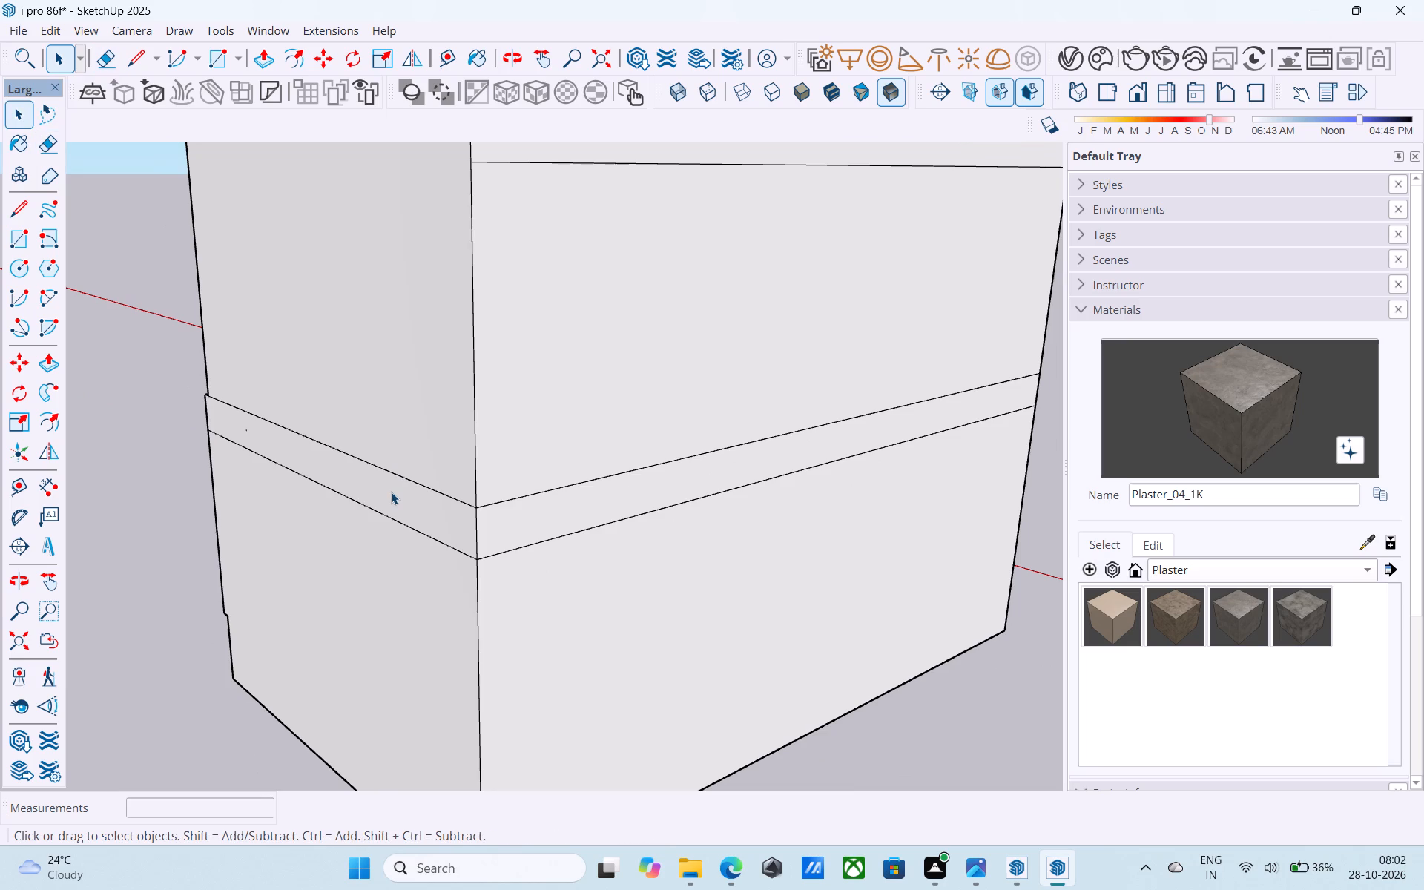
key("p")
left_click(391, 492)
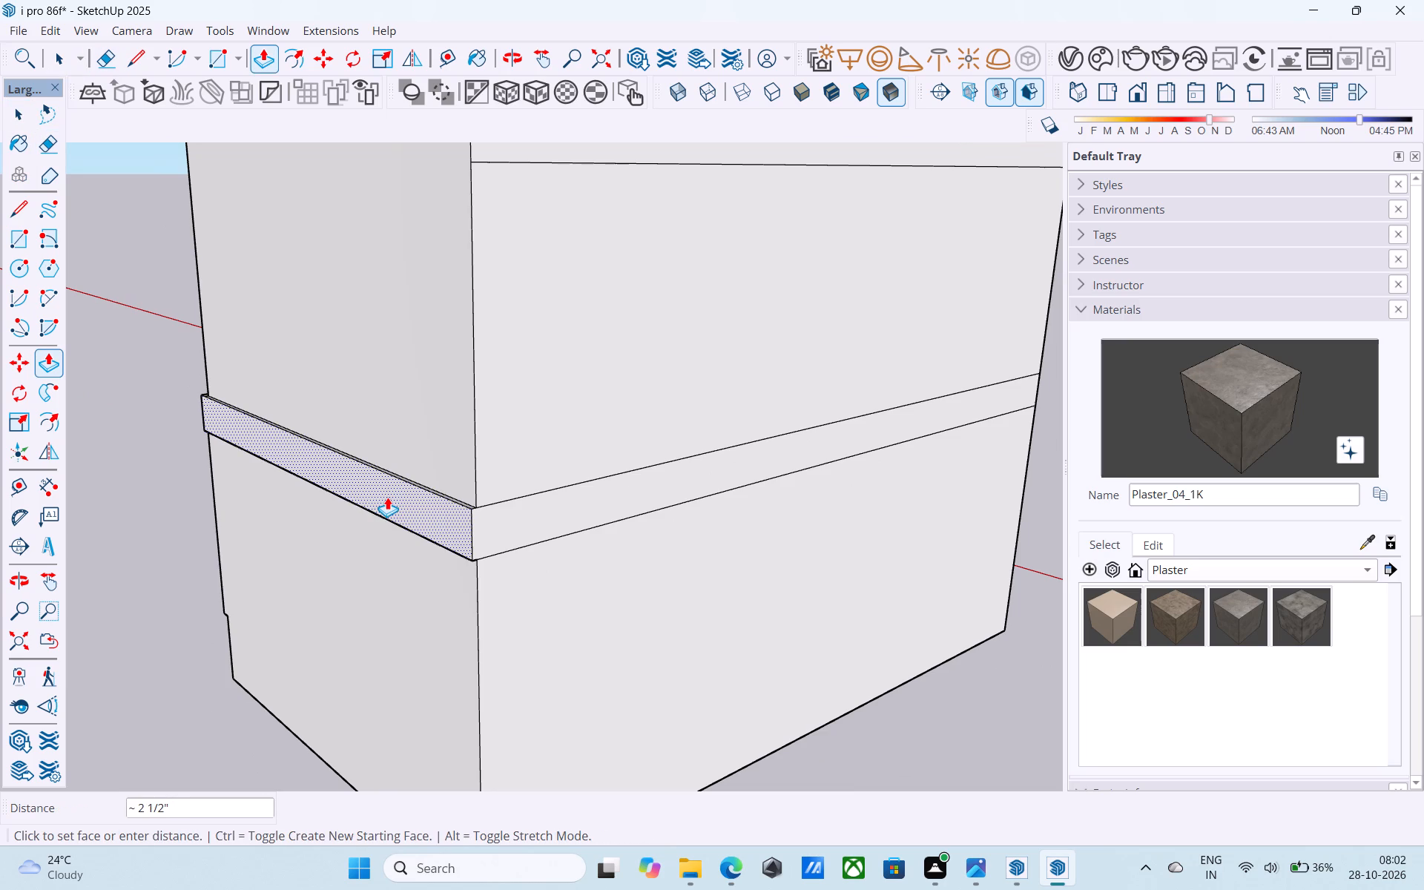
key("4")
key("apostrophe")
key("Return")
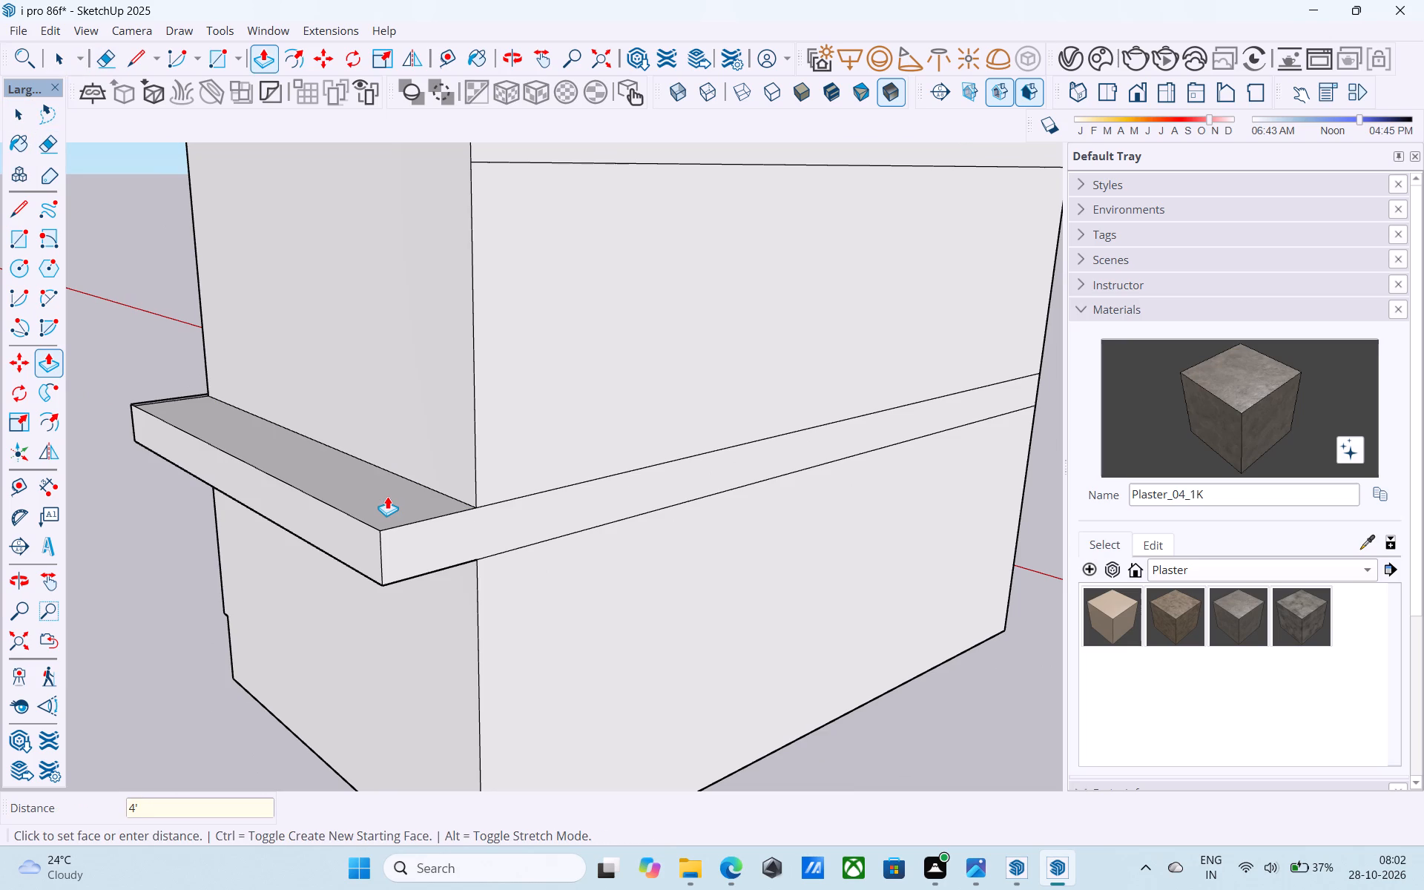
key("4")
key("shift+quotedbl")
key("Return")
key("space")
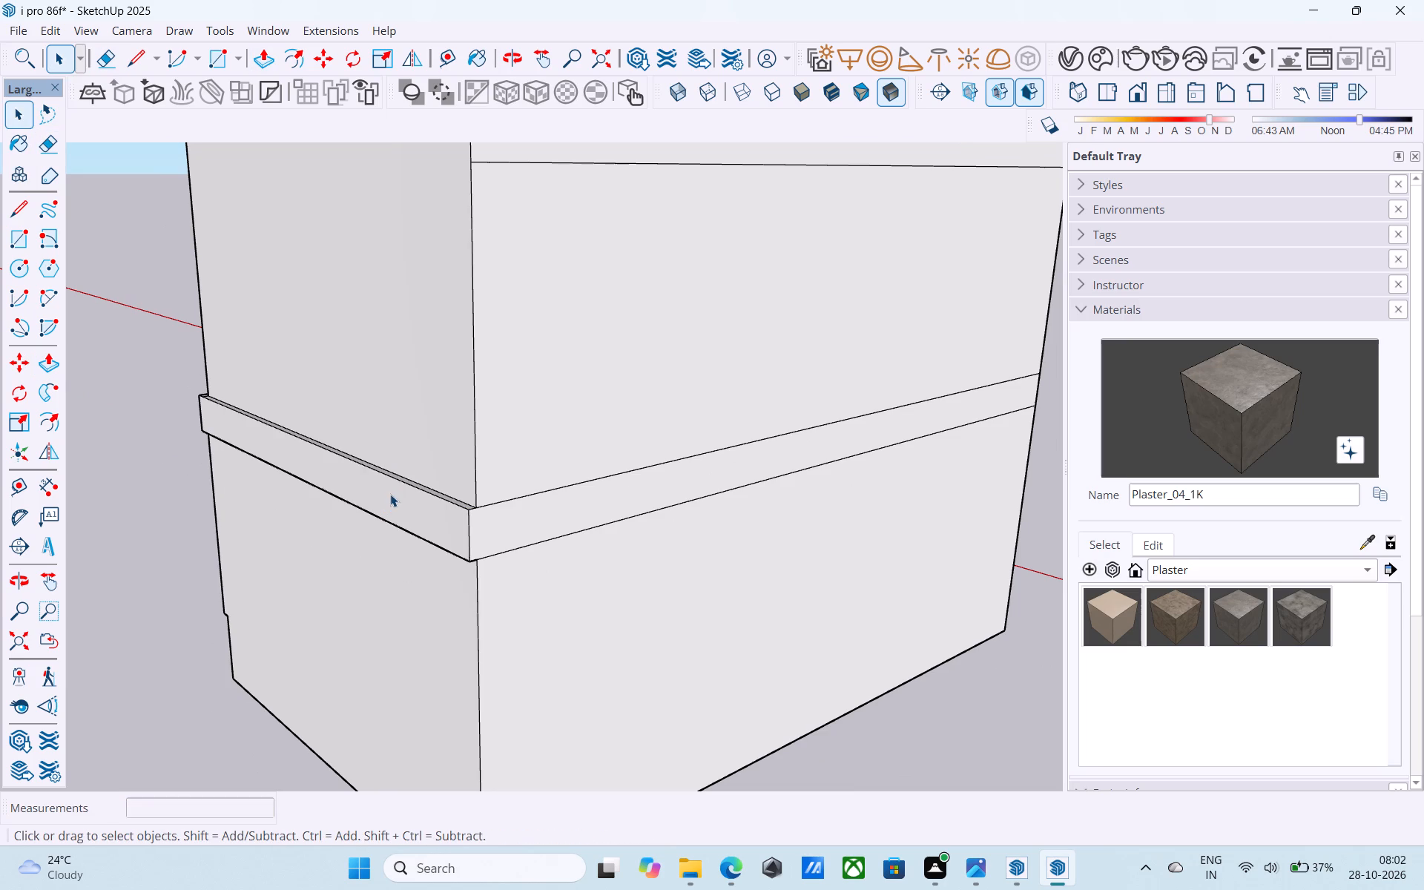
Pull the lower band out by the same 4" on the rear wall and on the plaster-finished side wall.
left_click(543, 495)
key("p")
double_click(543, 495)
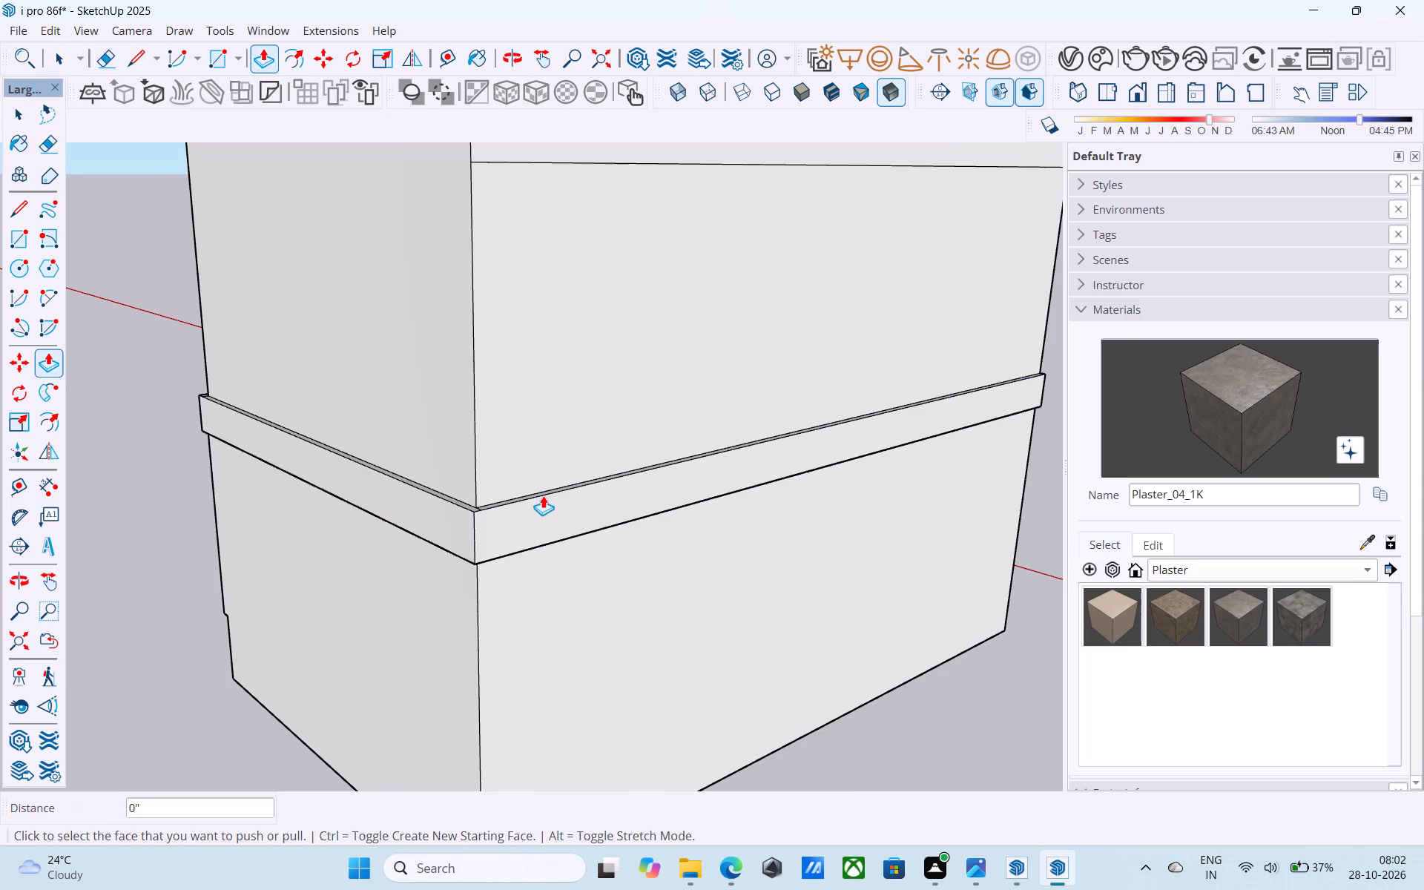
key("space")
scroll(541, 493, "down", 8)
middle_click_drag(535, 489, 526, 490)
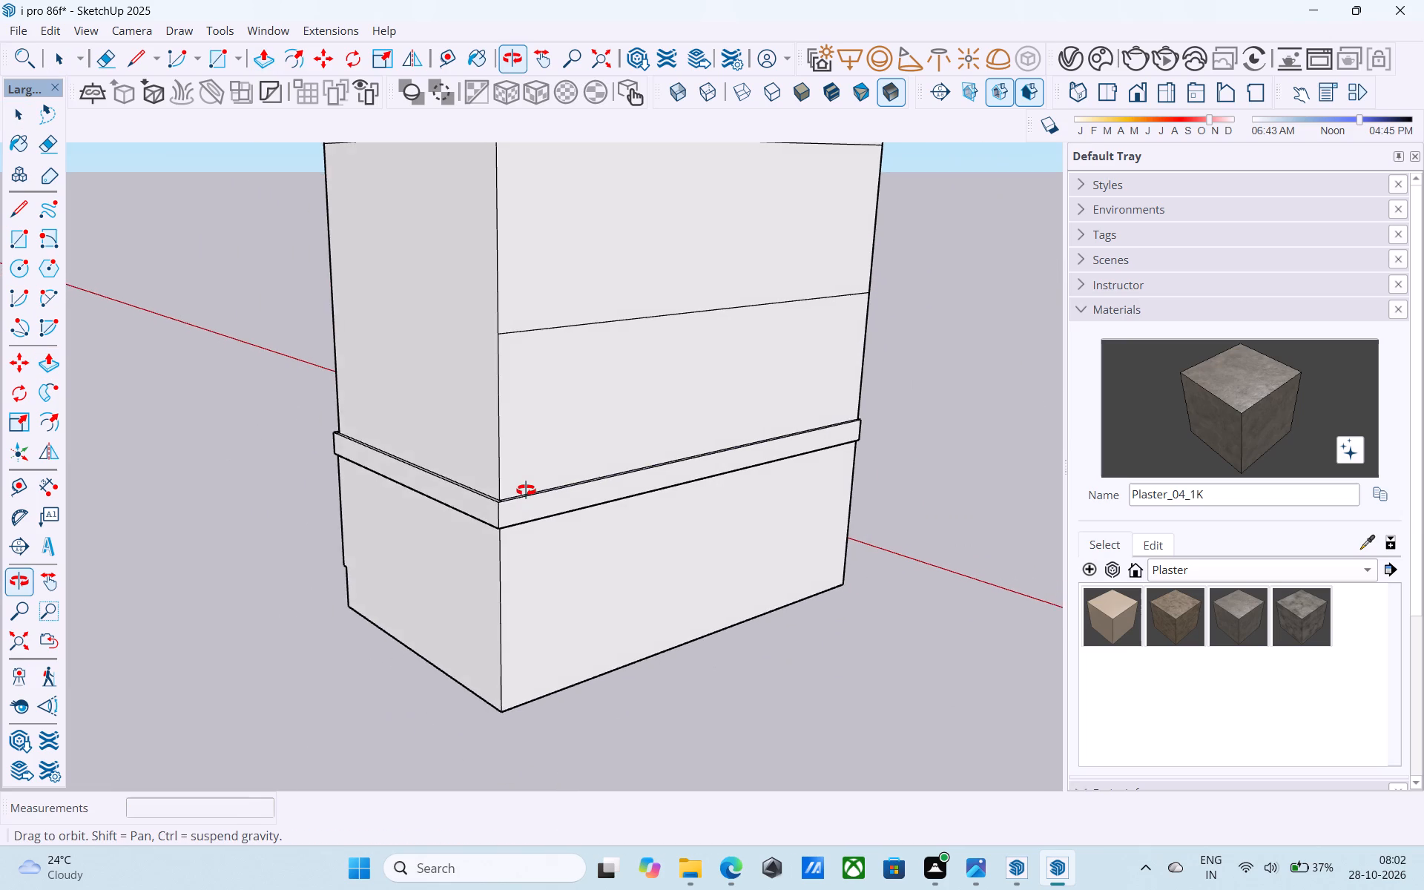
middle_click_drag(526, 490, 188, 468)
middle_click_drag(561, 470, 162, 482)
scroll(464, 553, "up", 6)
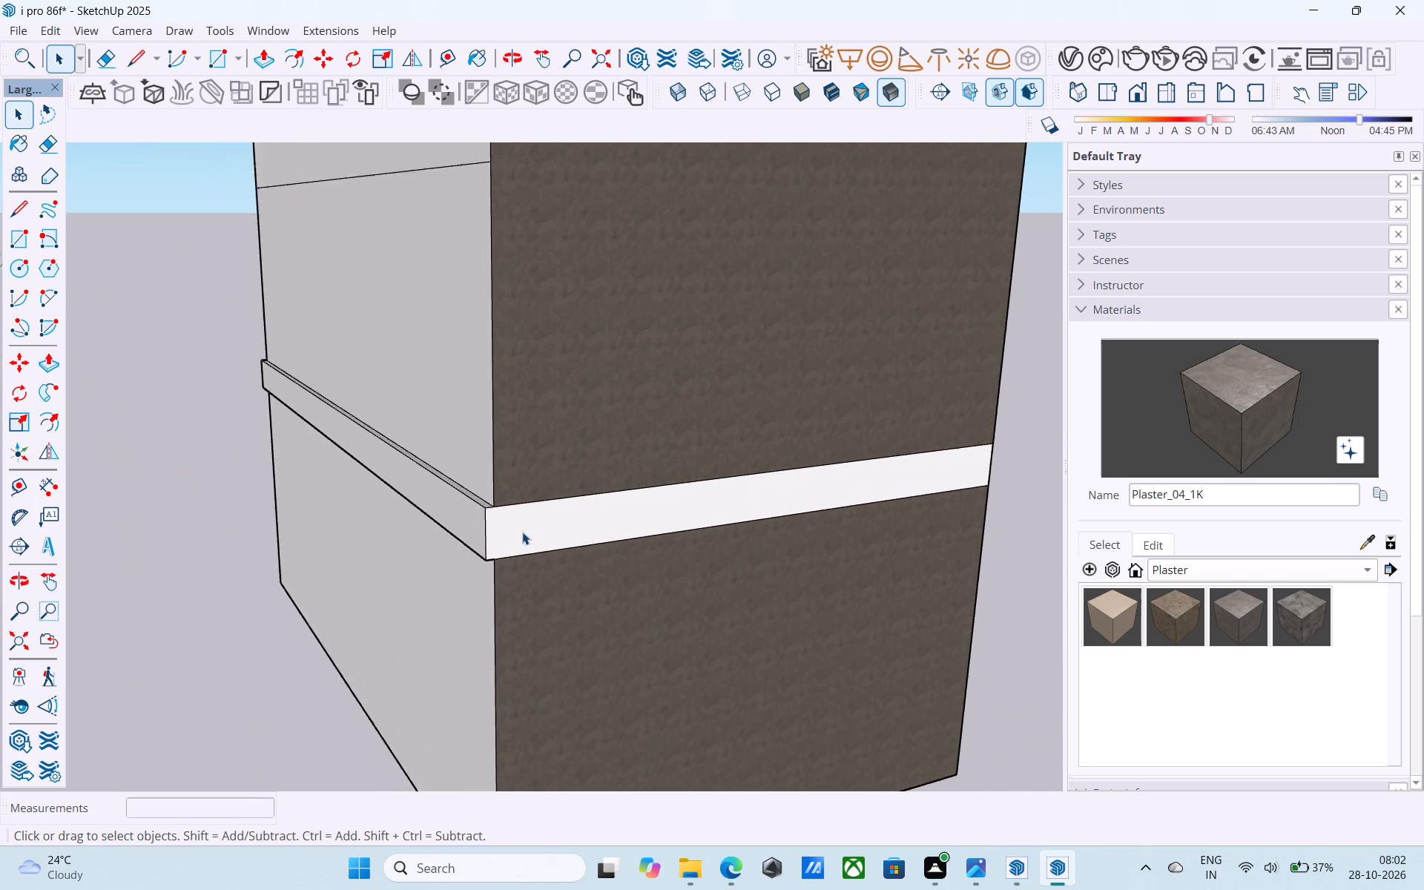
scroll(522, 532, "up", 1)
left_click(523, 532)
key("p")
double_click(523, 532)
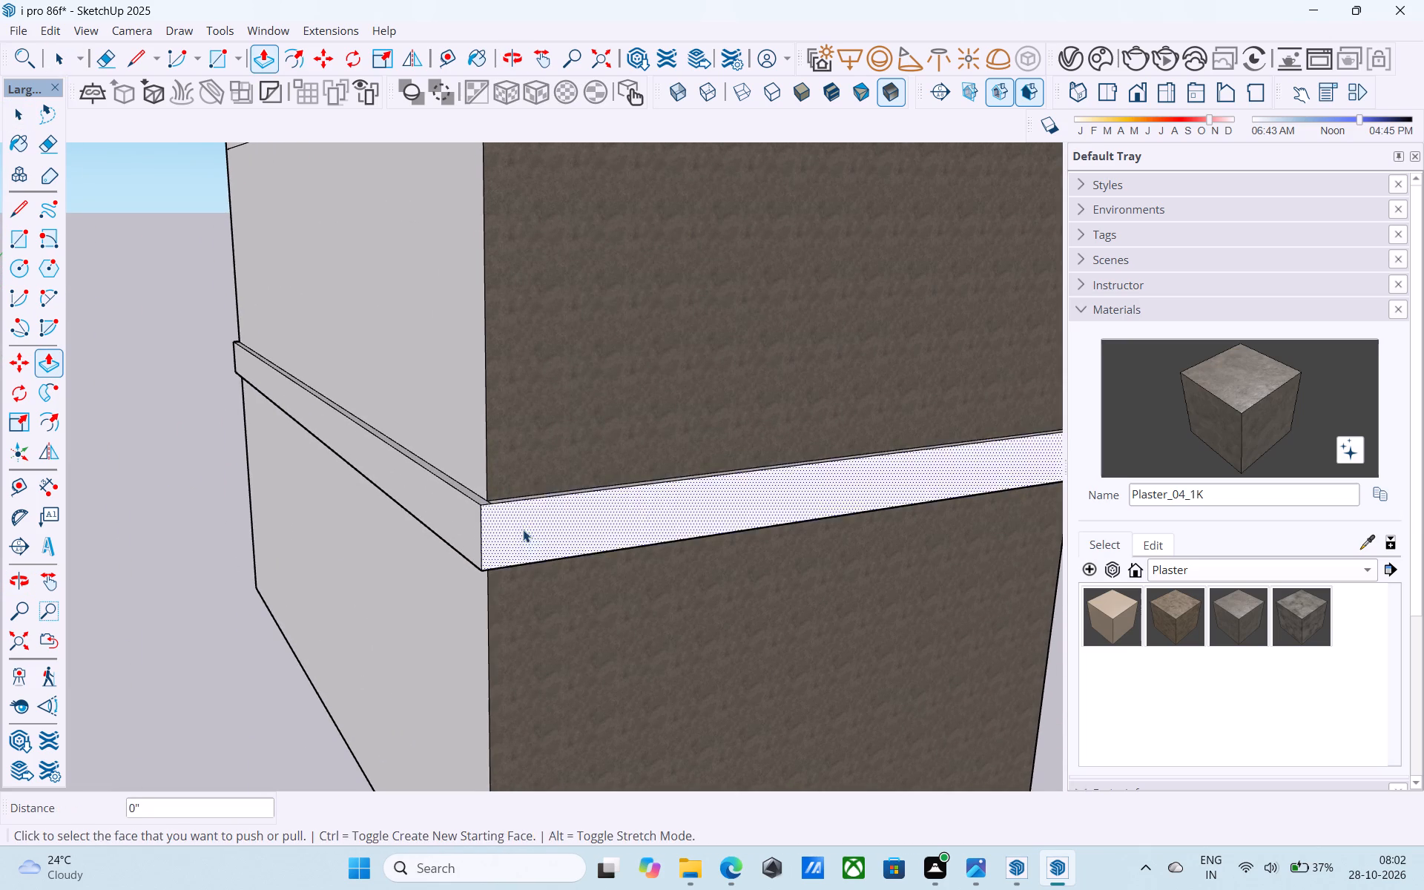
key("space")
Pull the upper band out by the same 4" on the plastered side wall, the rear wall and the opposite side wall.
scroll(523, 529, "down", 14)
middle_click_drag(563, 436, 538, 592, "shift")
scroll(495, 458, "up", 2)
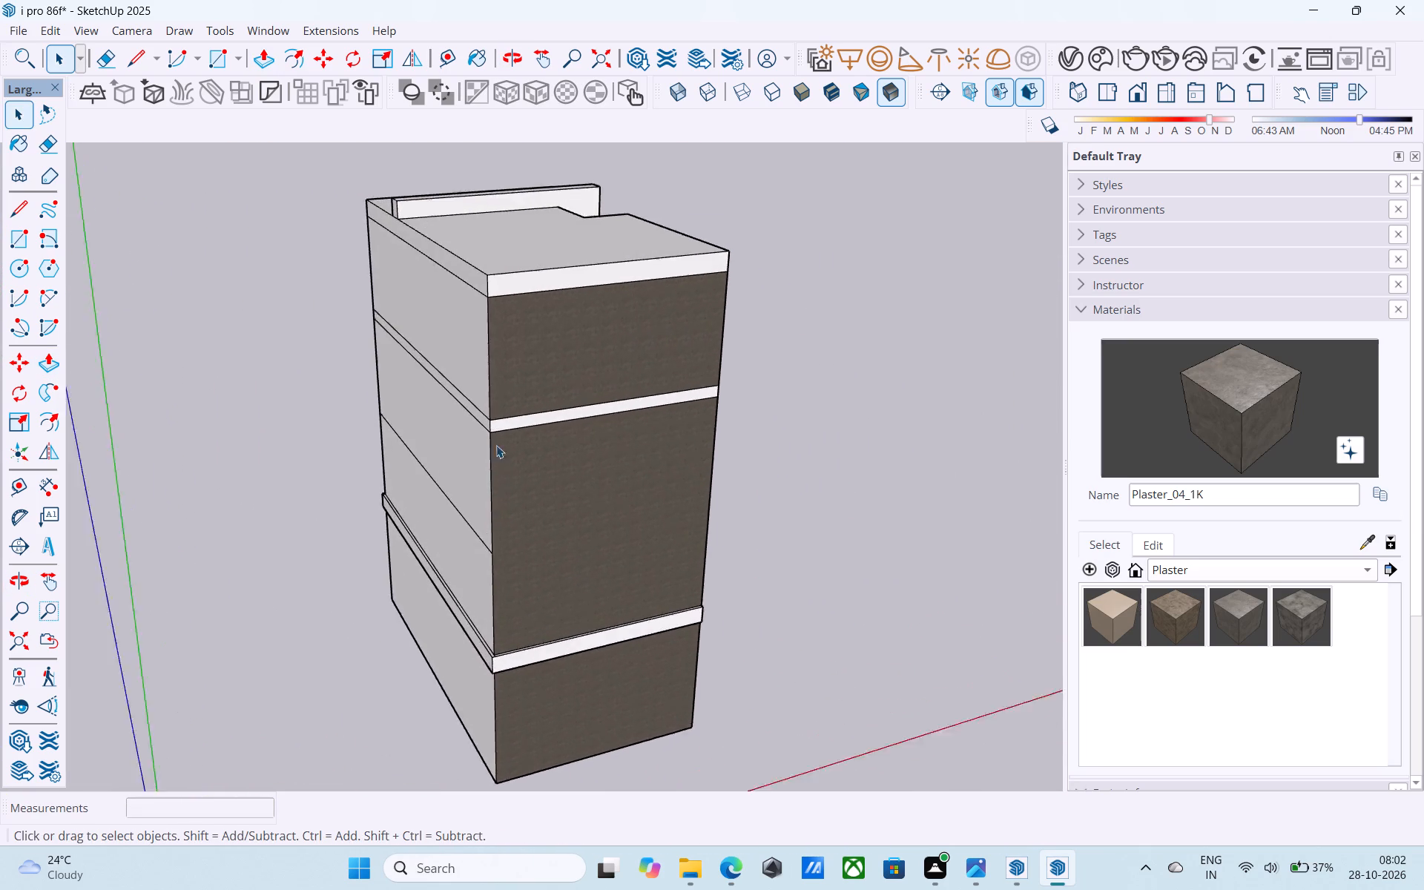
scroll(496, 445, "up", 10)
left_click(504, 446)
middle_click_drag(505, 445, 439, 474)
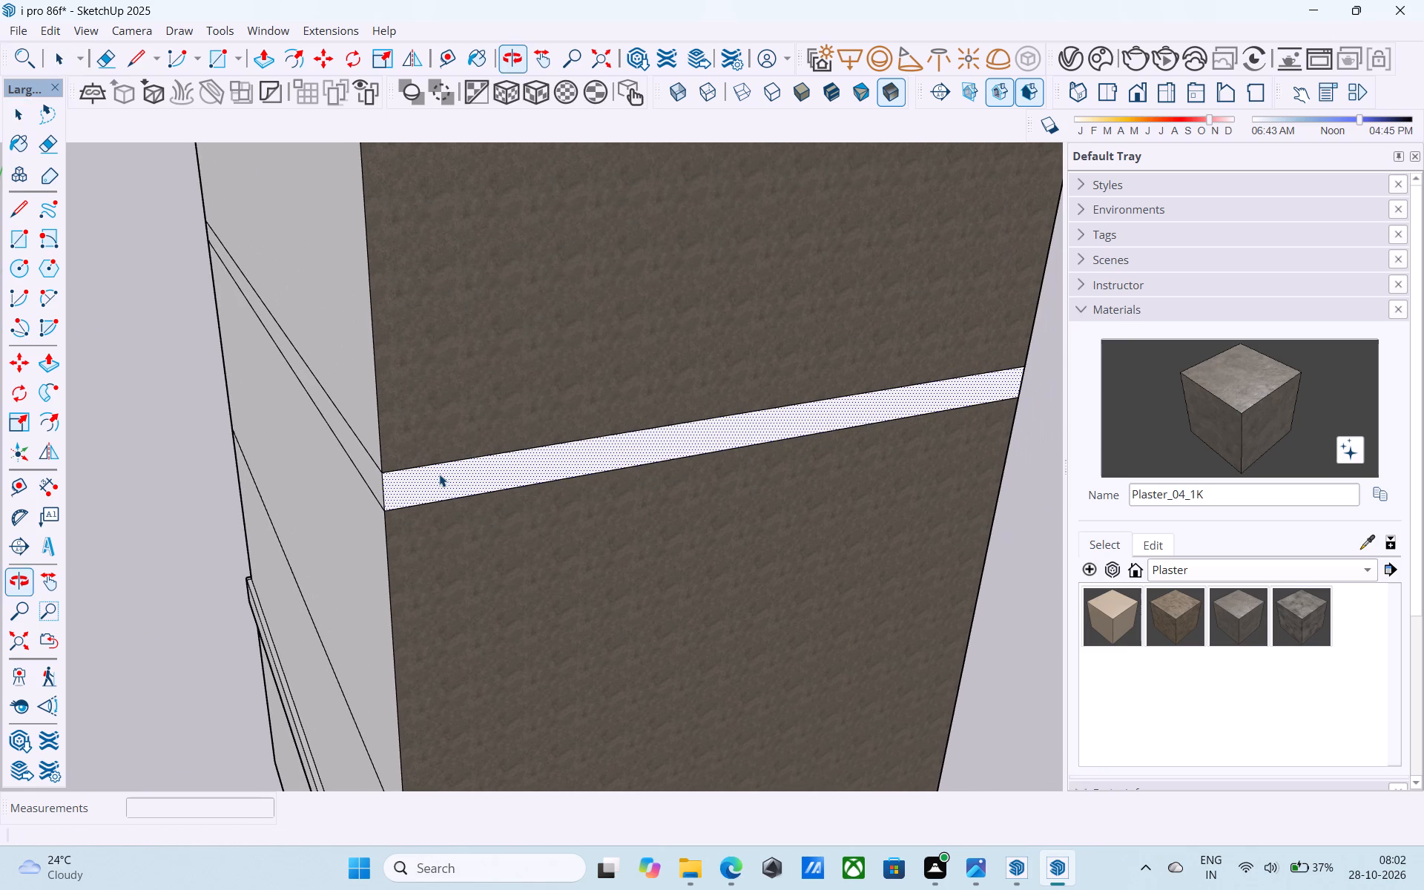
key("p")
double_click(439, 476)
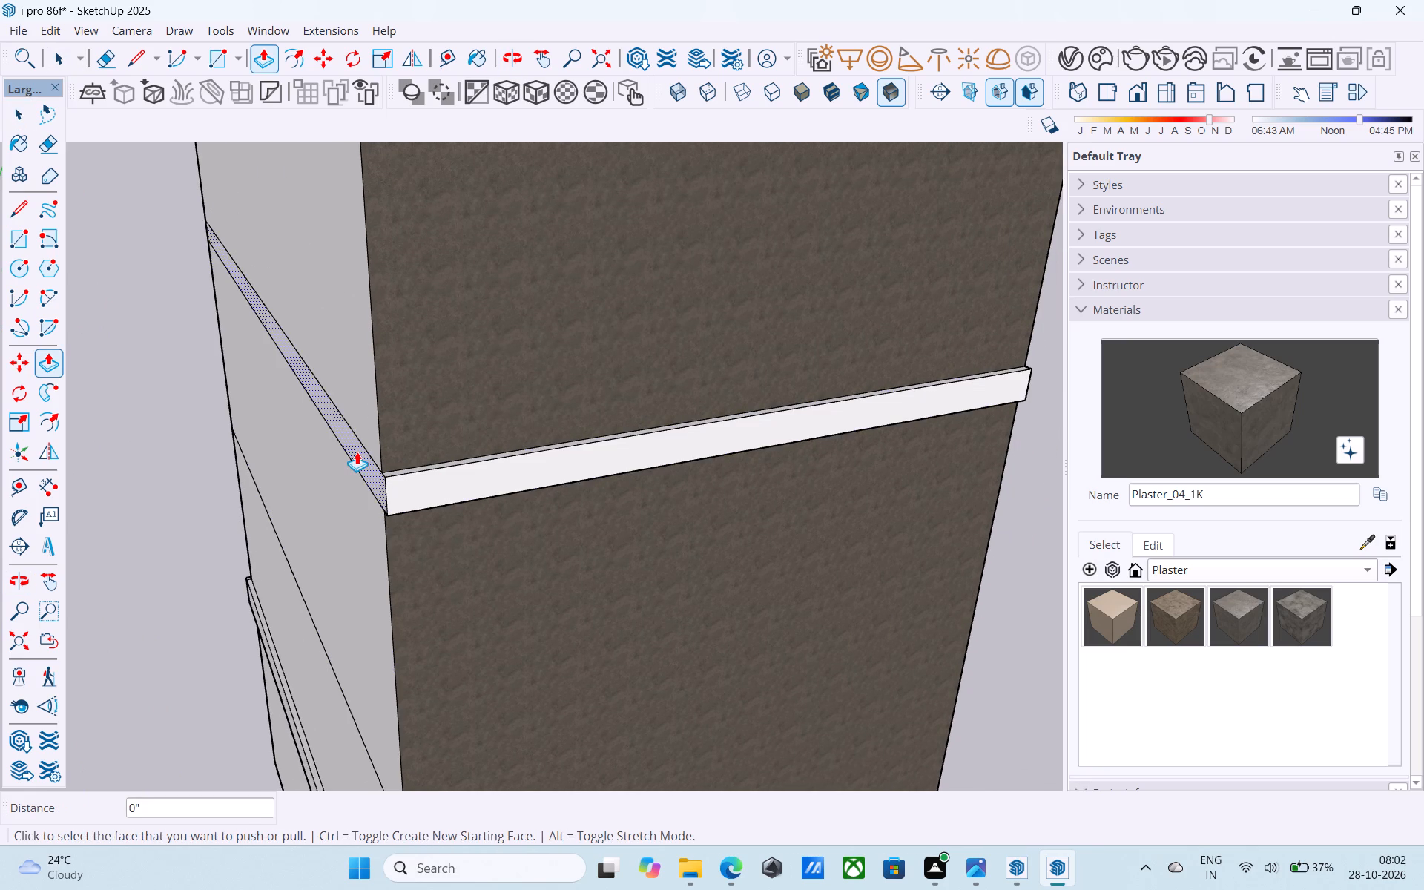
double_click(357, 452)
middle_click_drag(357, 452, 927, 463)
scroll(866, 460, "down", 7)
middle_click_drag(461, 485, 828, 432)
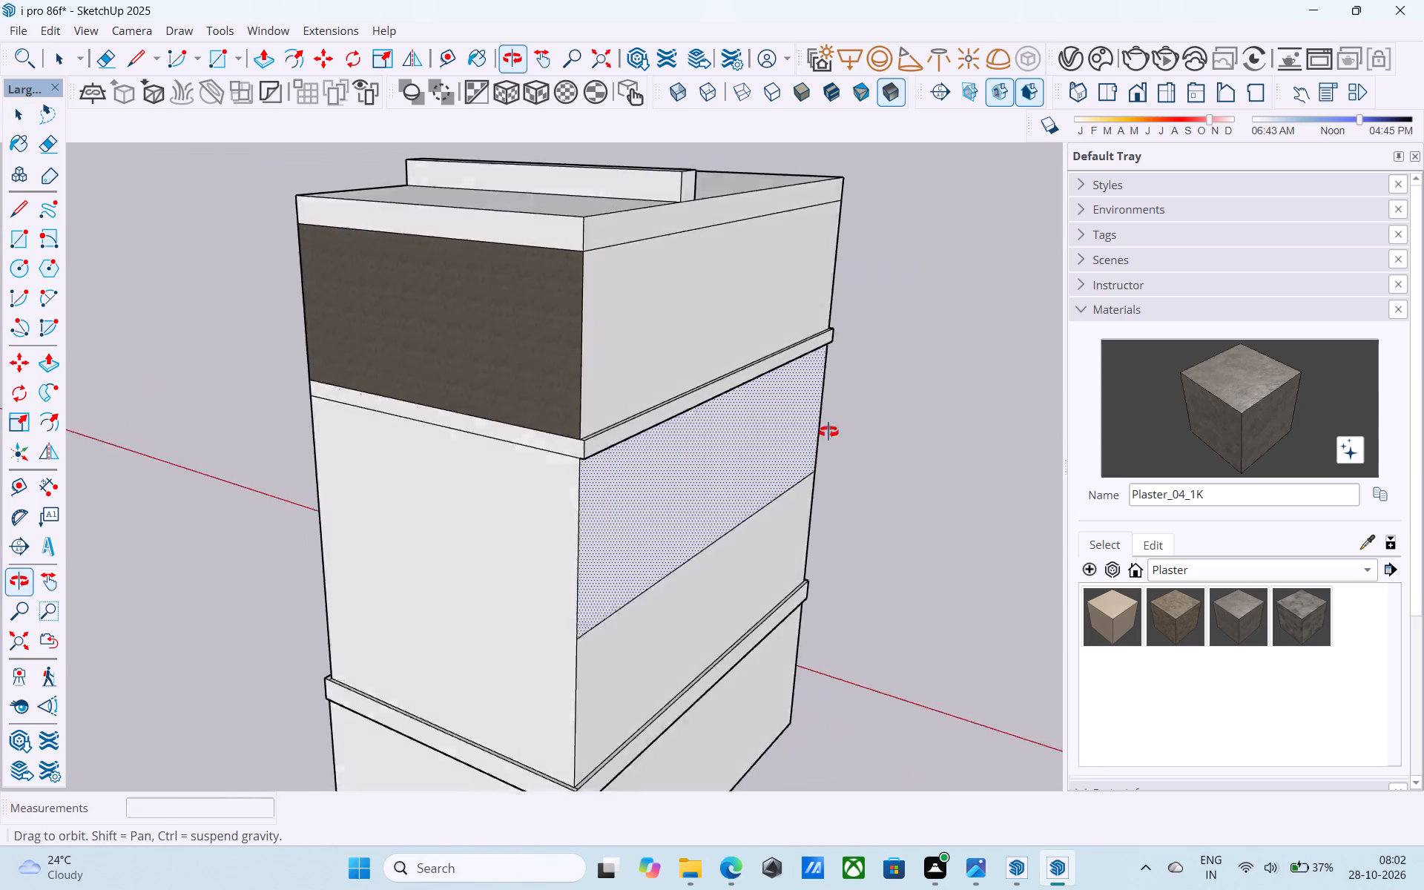
middle_click_drag(828, 432, 899, 428)
scroll(646, 406, "up", 4)
double_click(646, 406)
scroll(646, 406, "down", 7)
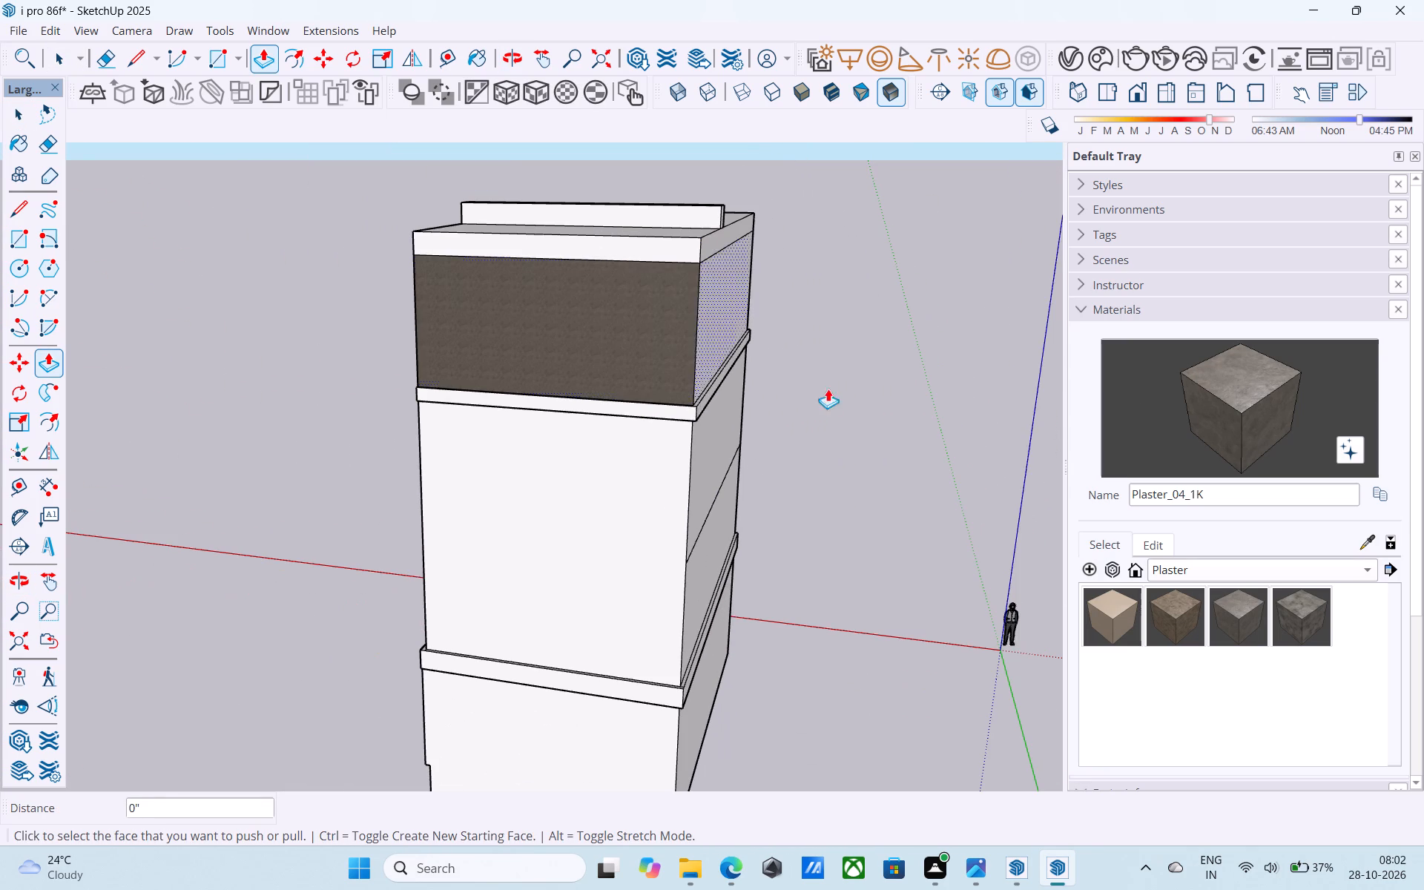
Paint Plaster_04_1K on the unfinished side wall's middle and ground-floor faces and on the rear wall's ground-floor face.
left_click(1268, 386)
left_click(542, 439)
middle_click_drag(520, 395, 475, 230, "shift")
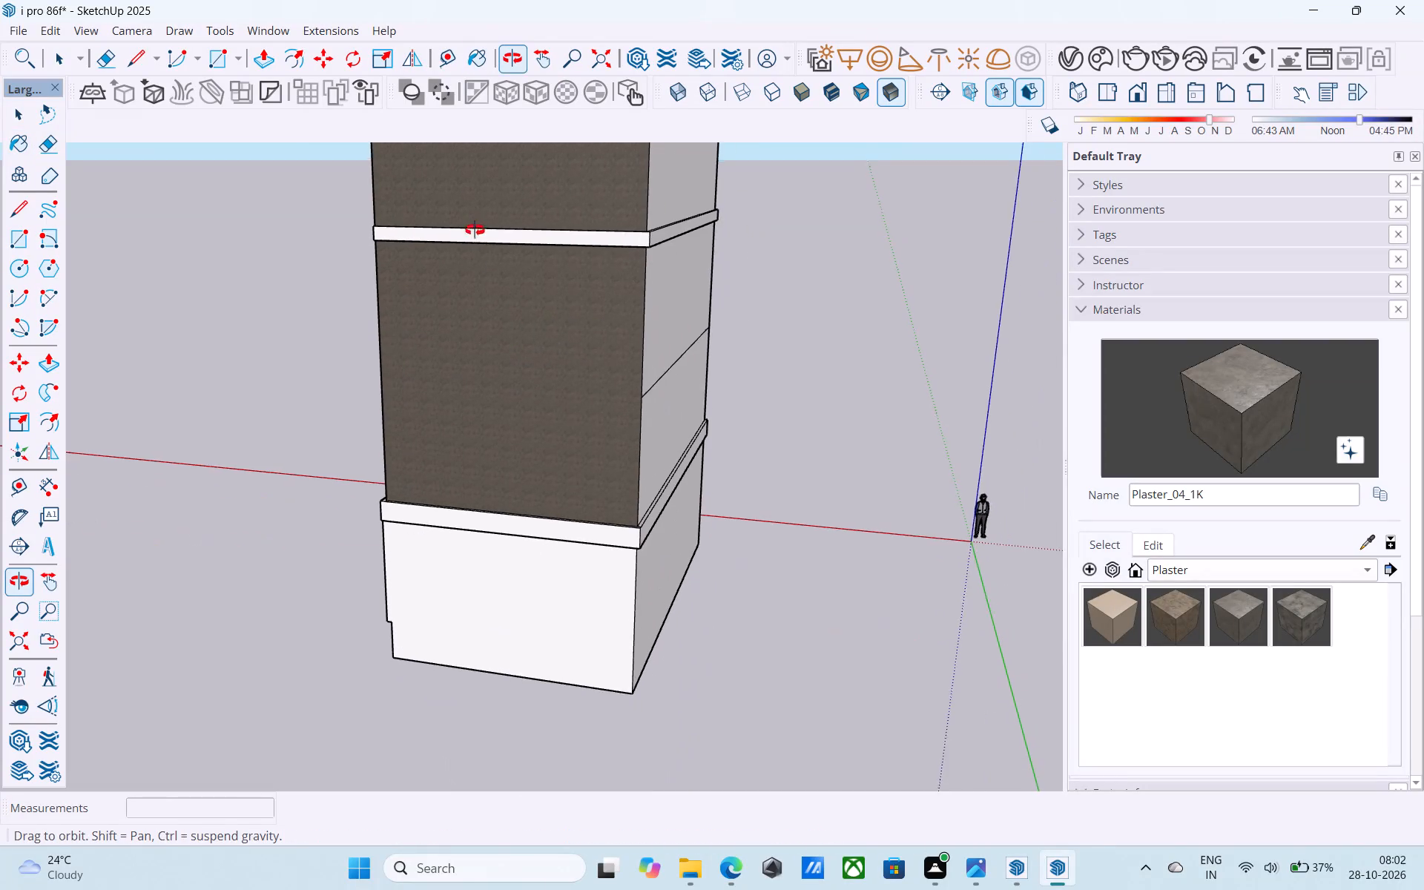
middle_click_drag(475, 230, 474, 230, "shift")
left_click(524, 583)
left_click(668, 569)
middle_click_drag(665, 517, 0, 371)
middle_click_drag(329, 395, 252, 477)
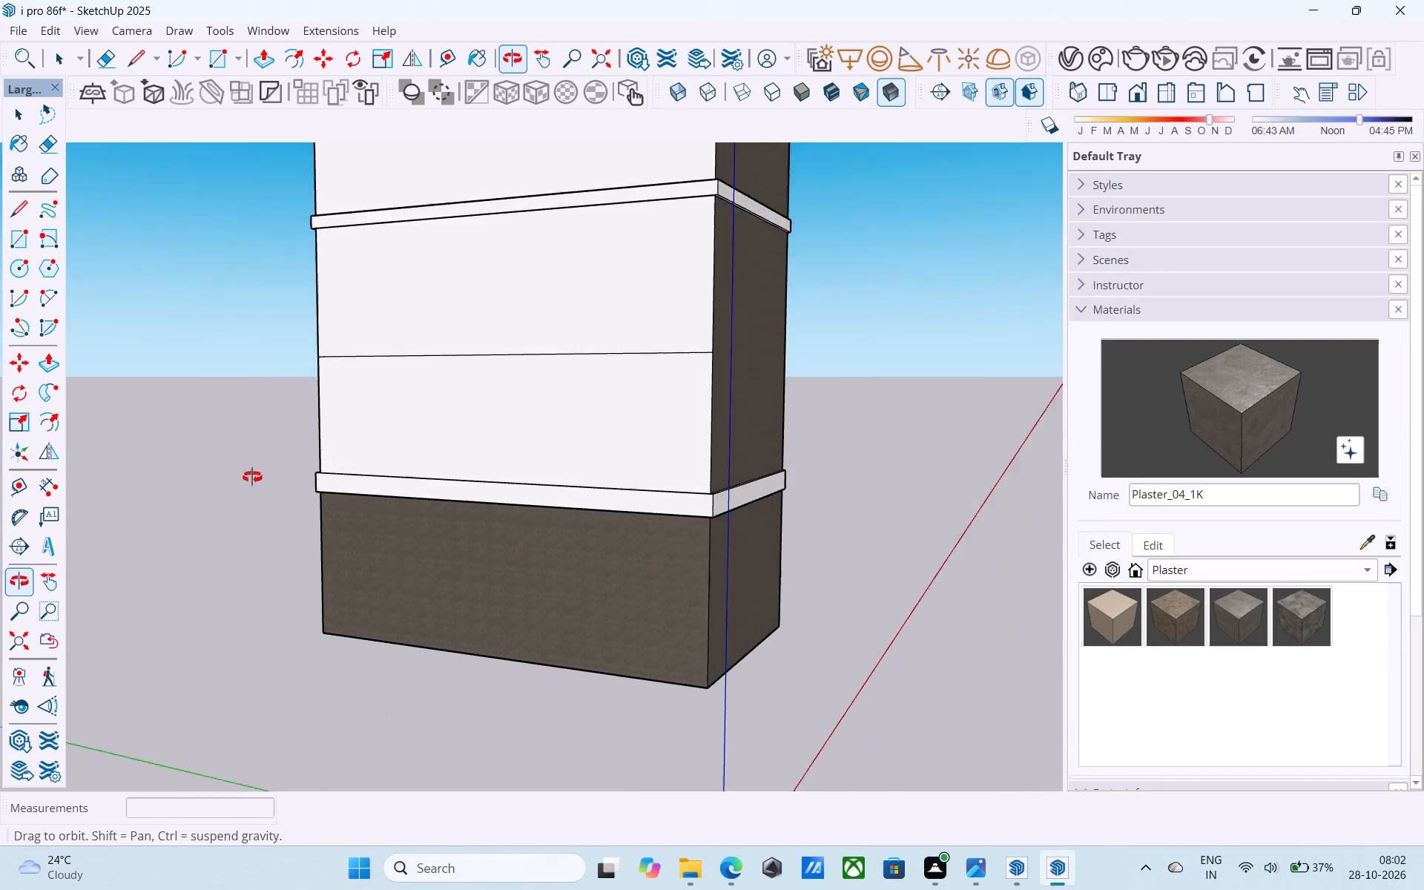
middle_click_drag(252, 477, 251, 478)
scroll(326, 437, "down", 4)
middle_click_drag(342, 429, 729, 521, "shift")
middle_click_drag(633, 484, 630, 548, "shift")
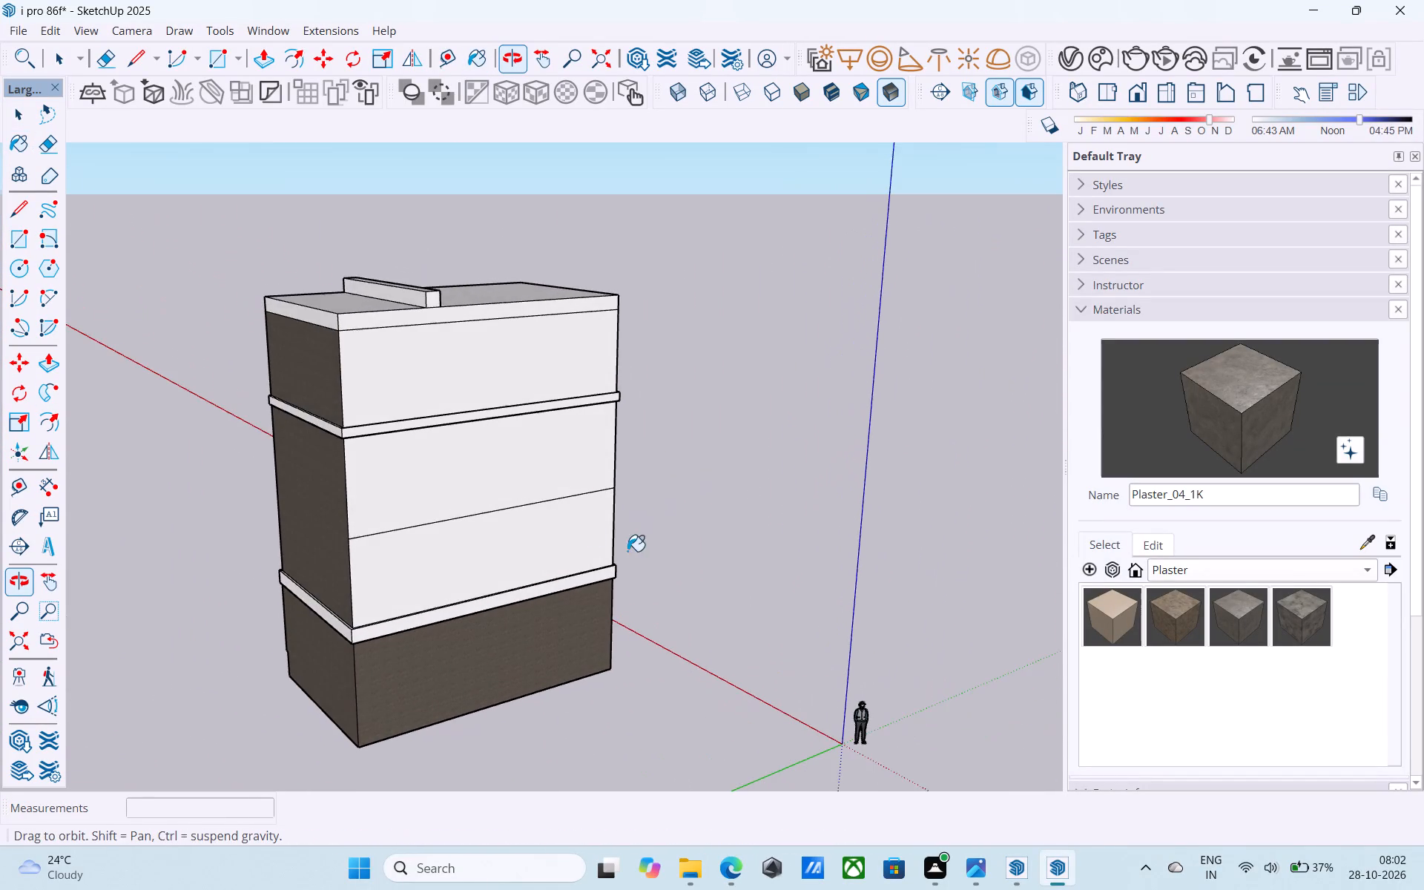
middle_click_drag(529, 531, 545, 527)
scroll(365, 552, "up", 4)
key("space")
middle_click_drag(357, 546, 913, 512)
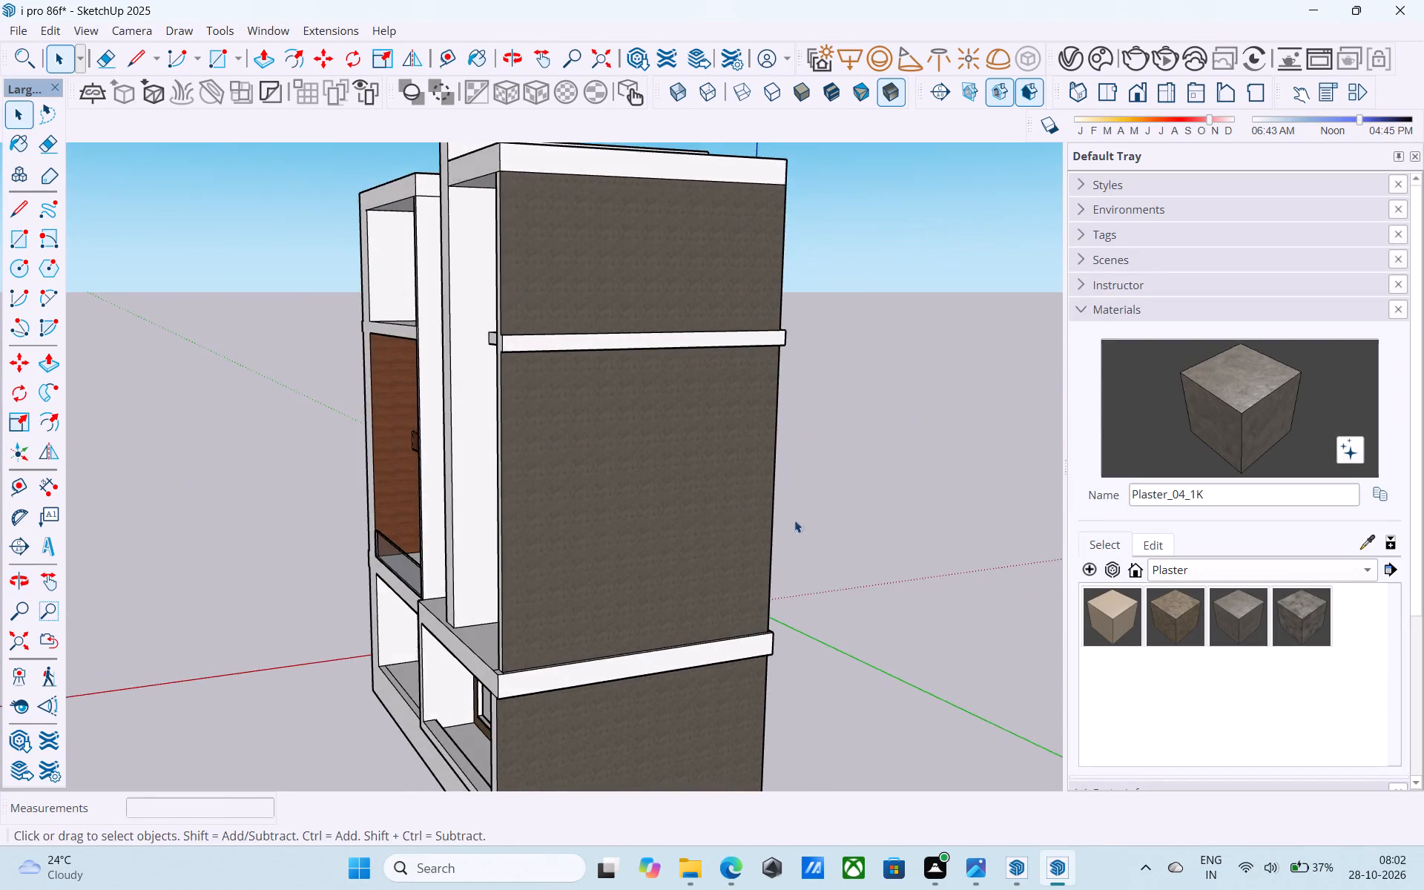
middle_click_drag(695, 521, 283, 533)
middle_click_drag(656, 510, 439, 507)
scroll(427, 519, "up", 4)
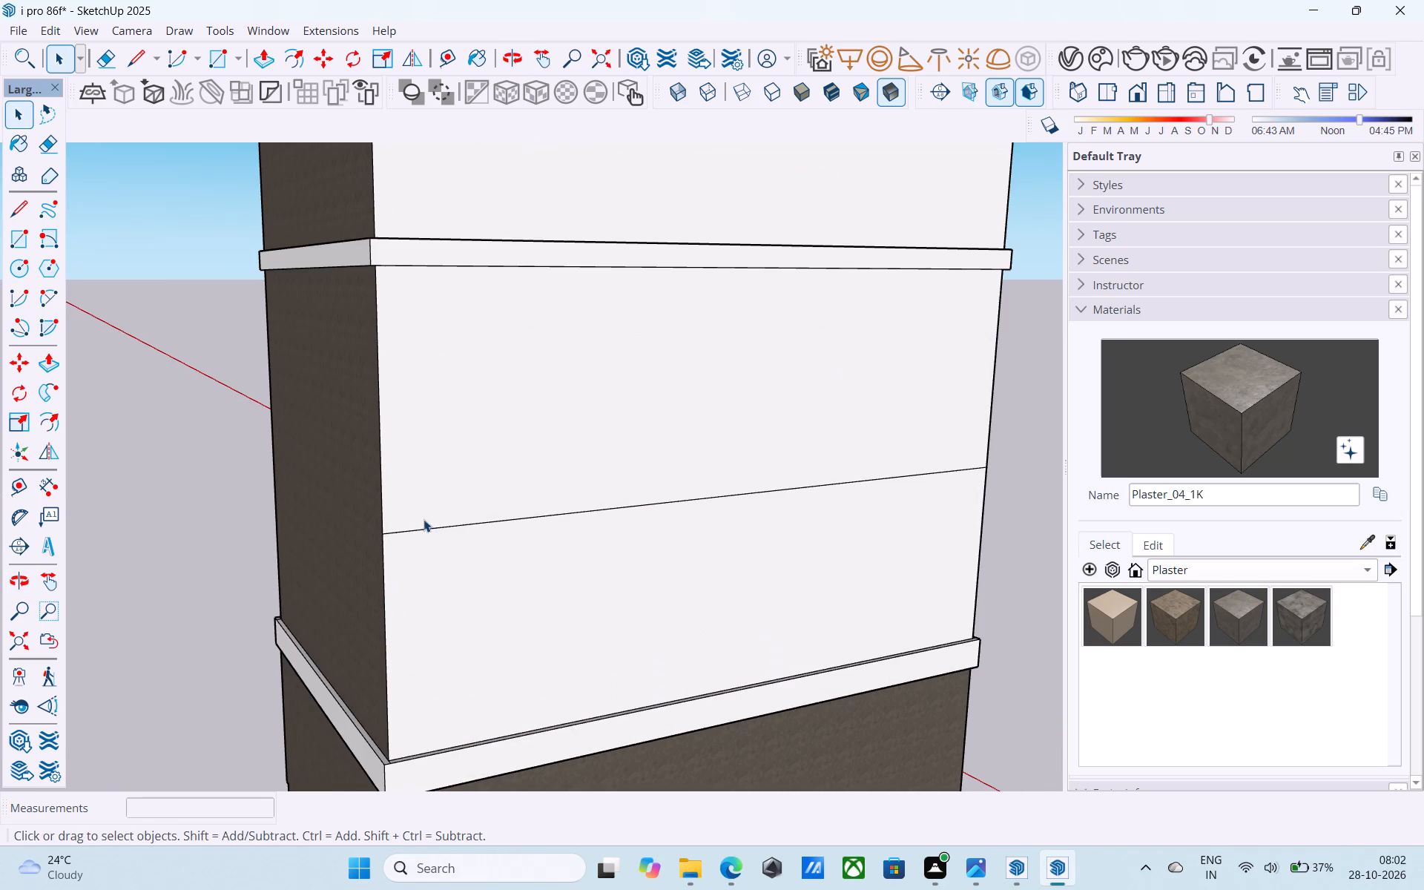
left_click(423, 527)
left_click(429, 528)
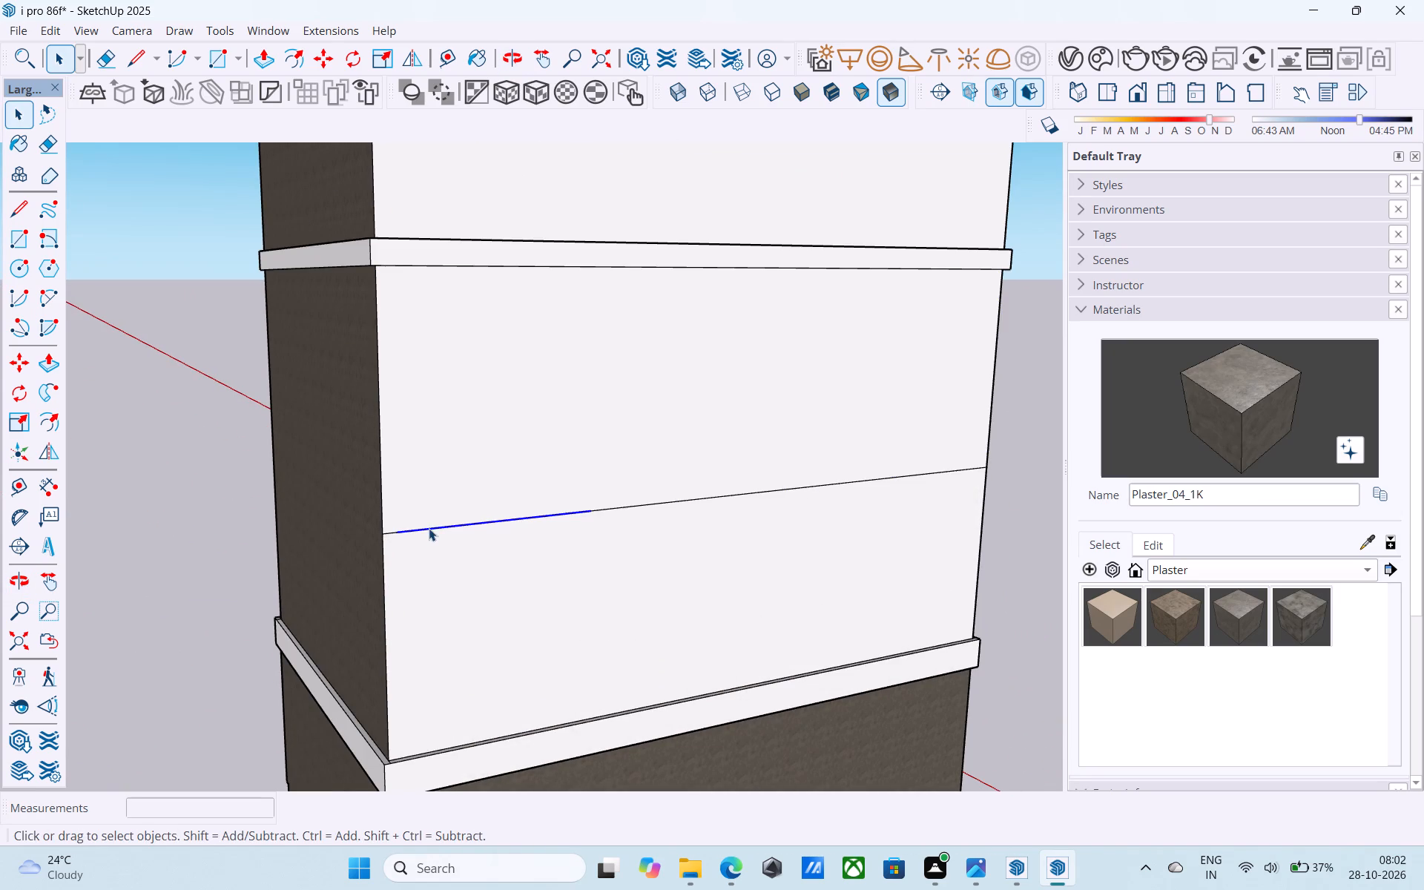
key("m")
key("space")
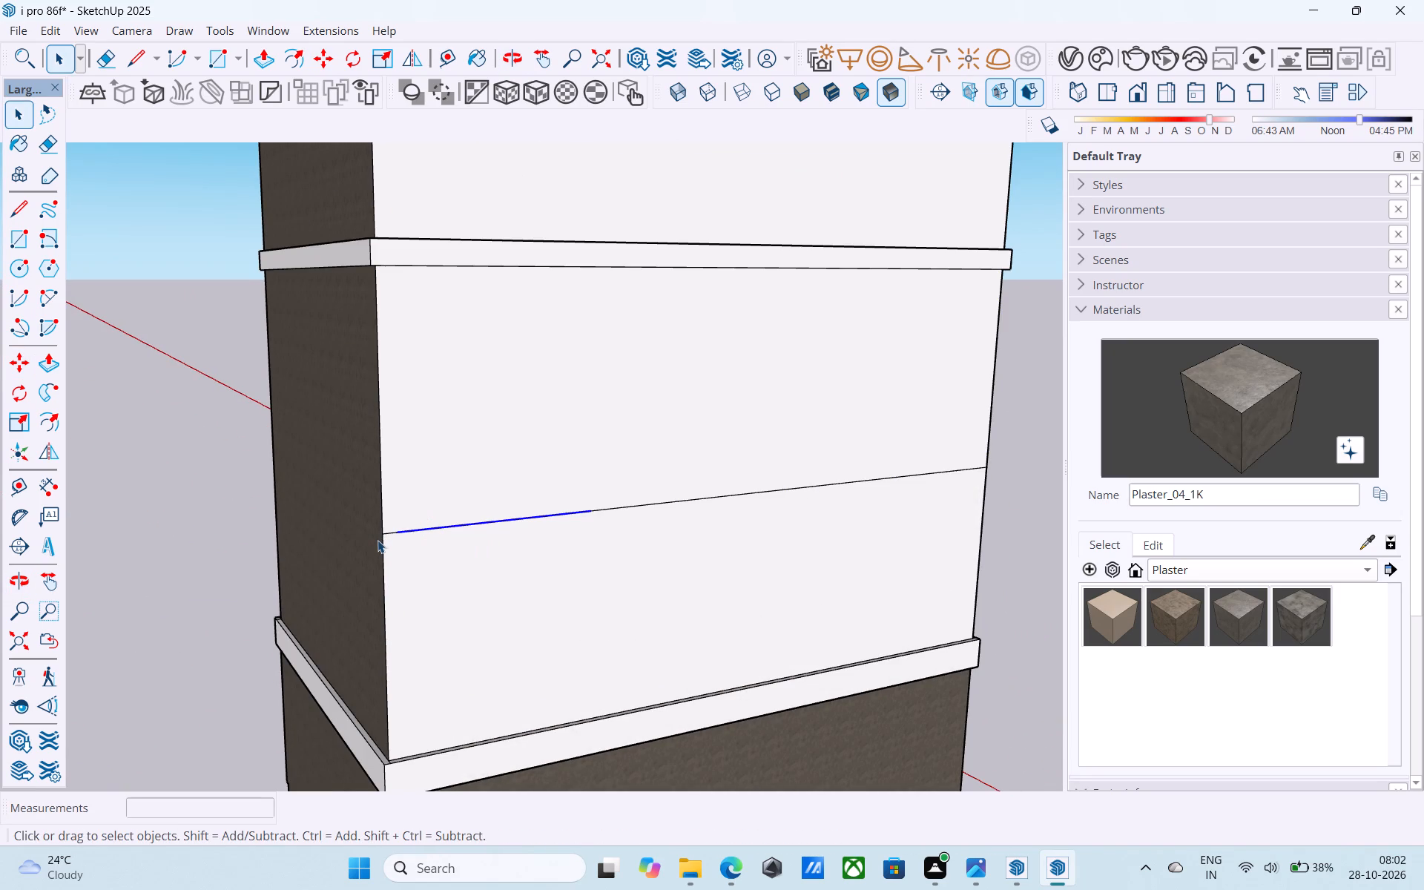
Draw a 1' line up the rear wall's corner edge from the endpoint of the middle horizontal dividing line.
key("l")
scroll(377, 540, "up", 1)
middle_click_drag(377, 540, 357, 540)
scroll(360, 536, "up", 4)
left_click(360, 535)
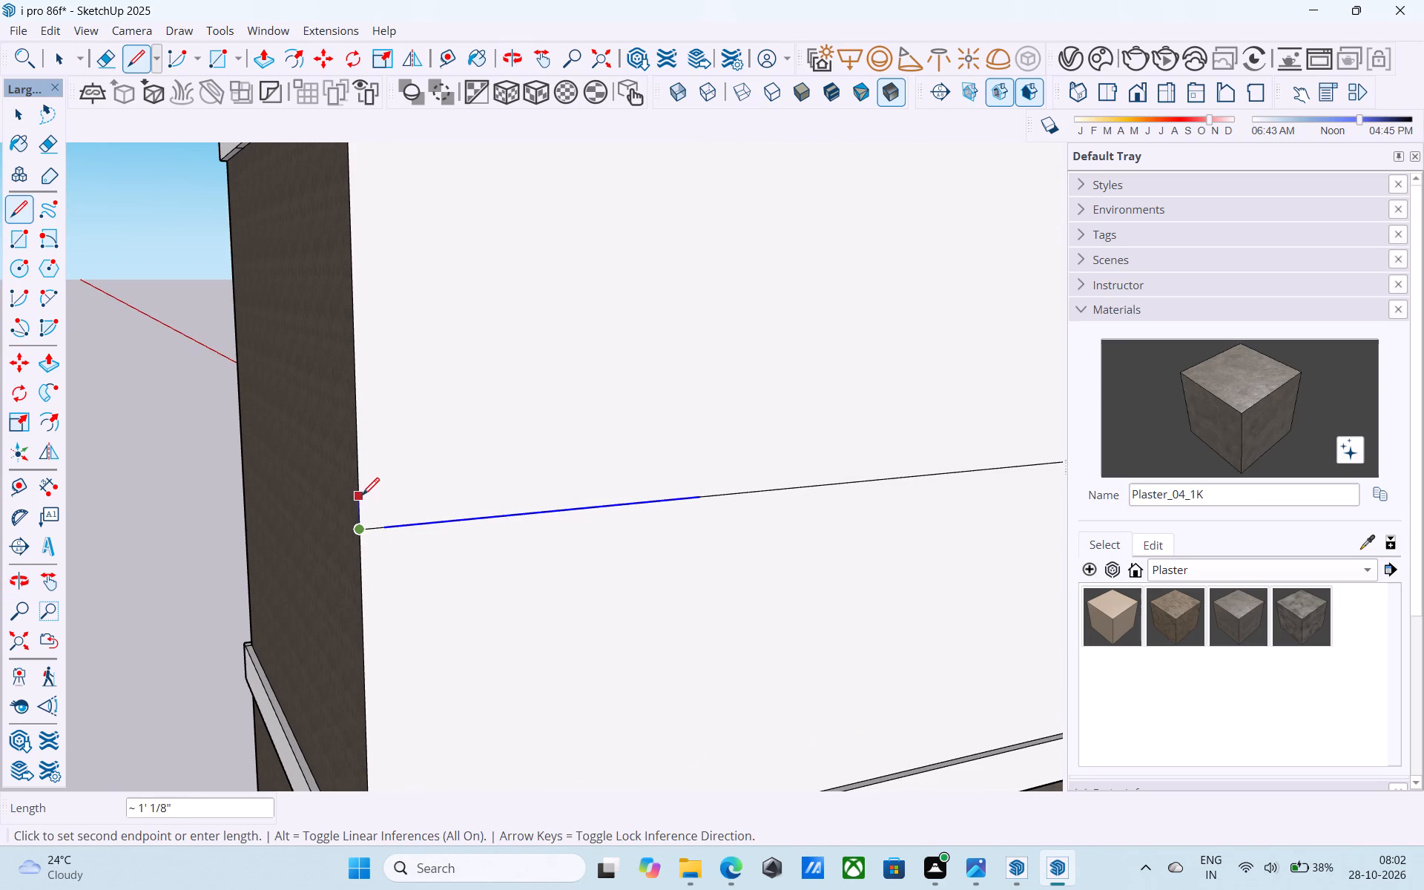
type("1'")
key("Return")
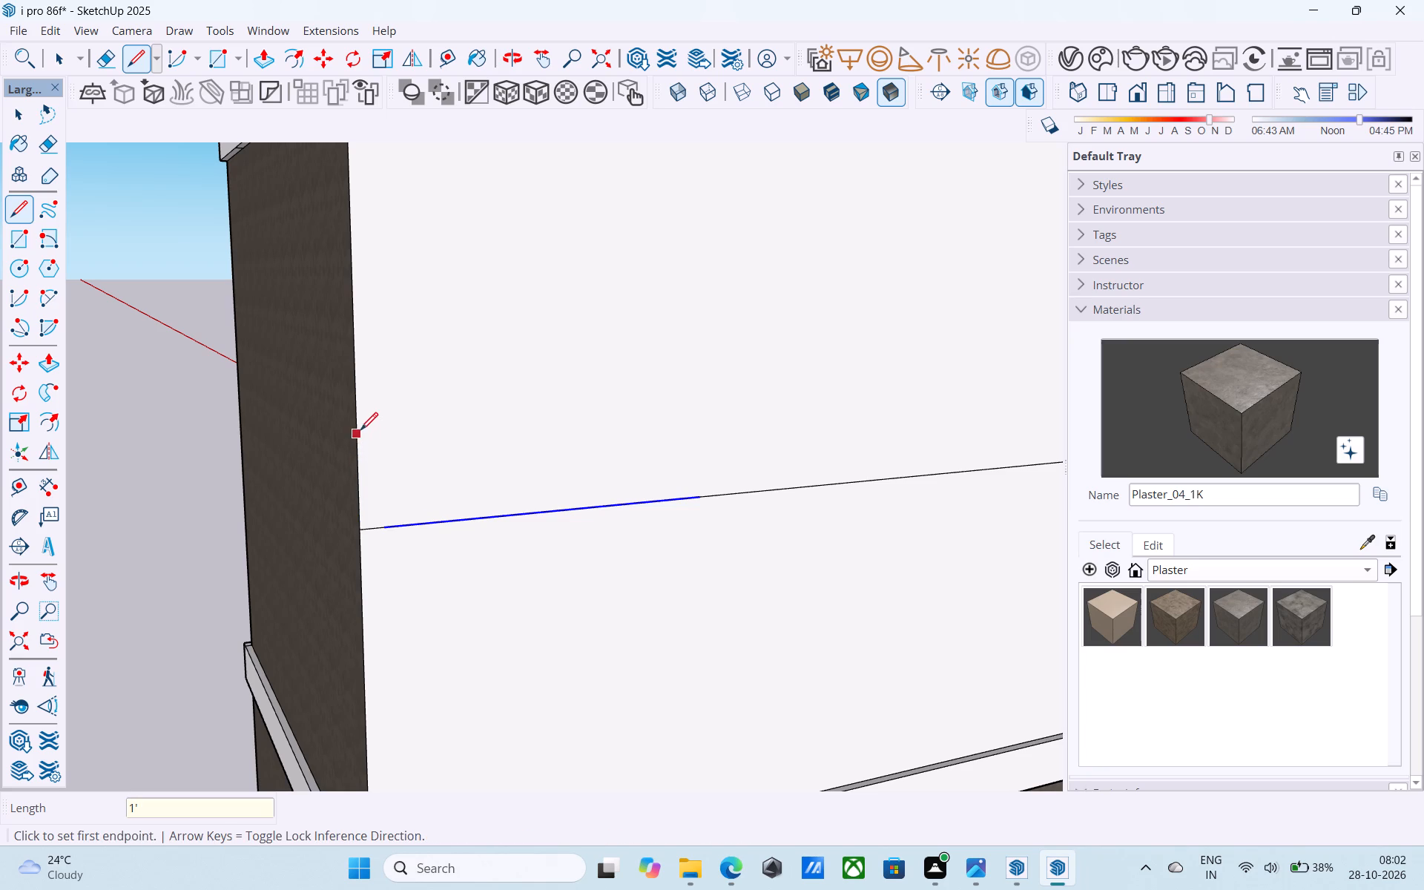
left_click(358, 540)
left_click(363, 489)
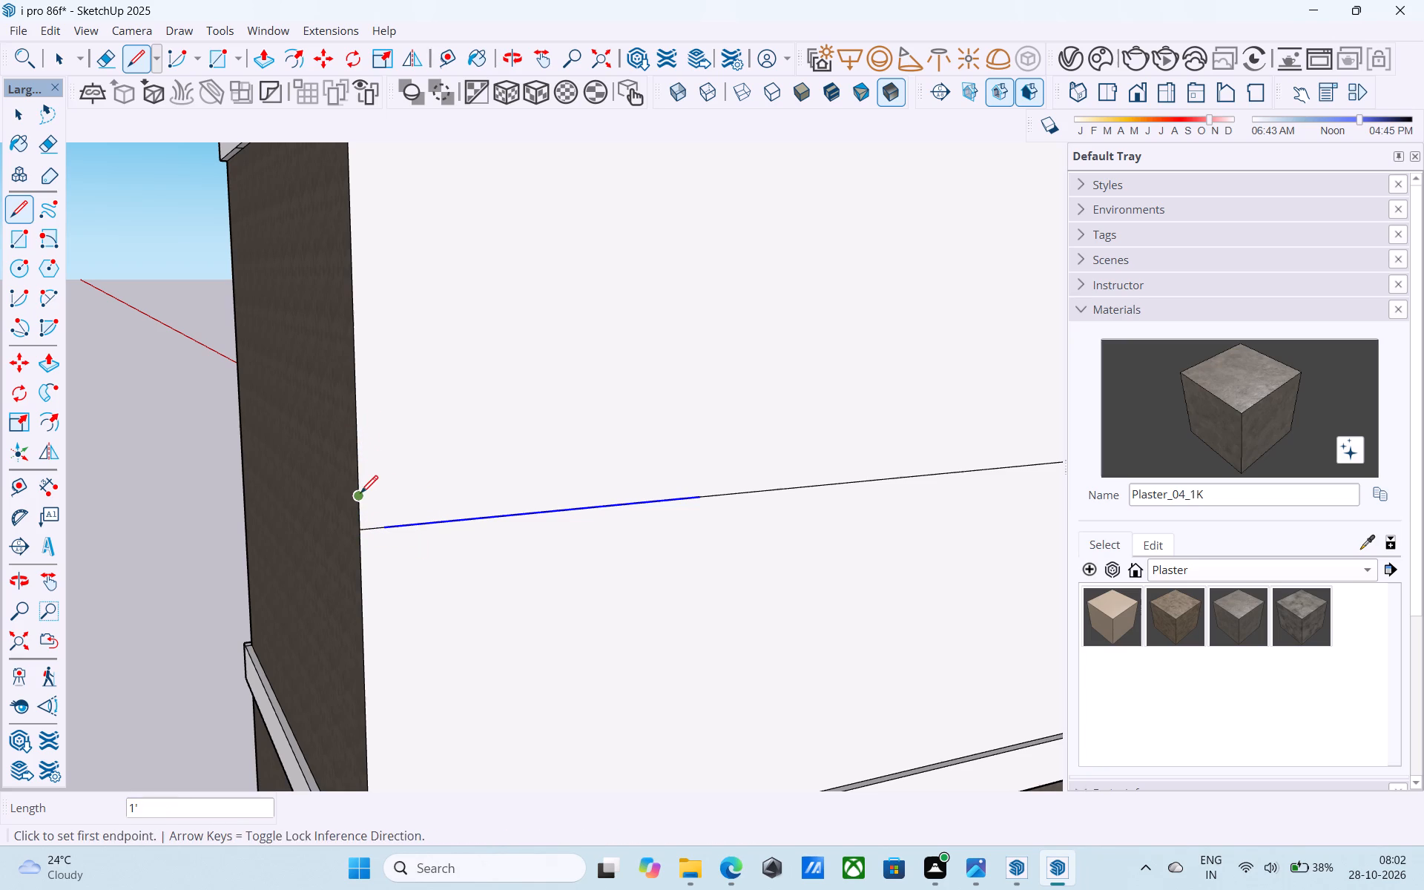
Draw a line across the rear wall from that line's upper end to the opposite corner as the middle band's top edge.
left_click(360, 495)
scroll(243, 505, "down", 9)
middle_click_drag(576, 500, 273, 504)
middle_click_drag(519, 450, 399, 479)
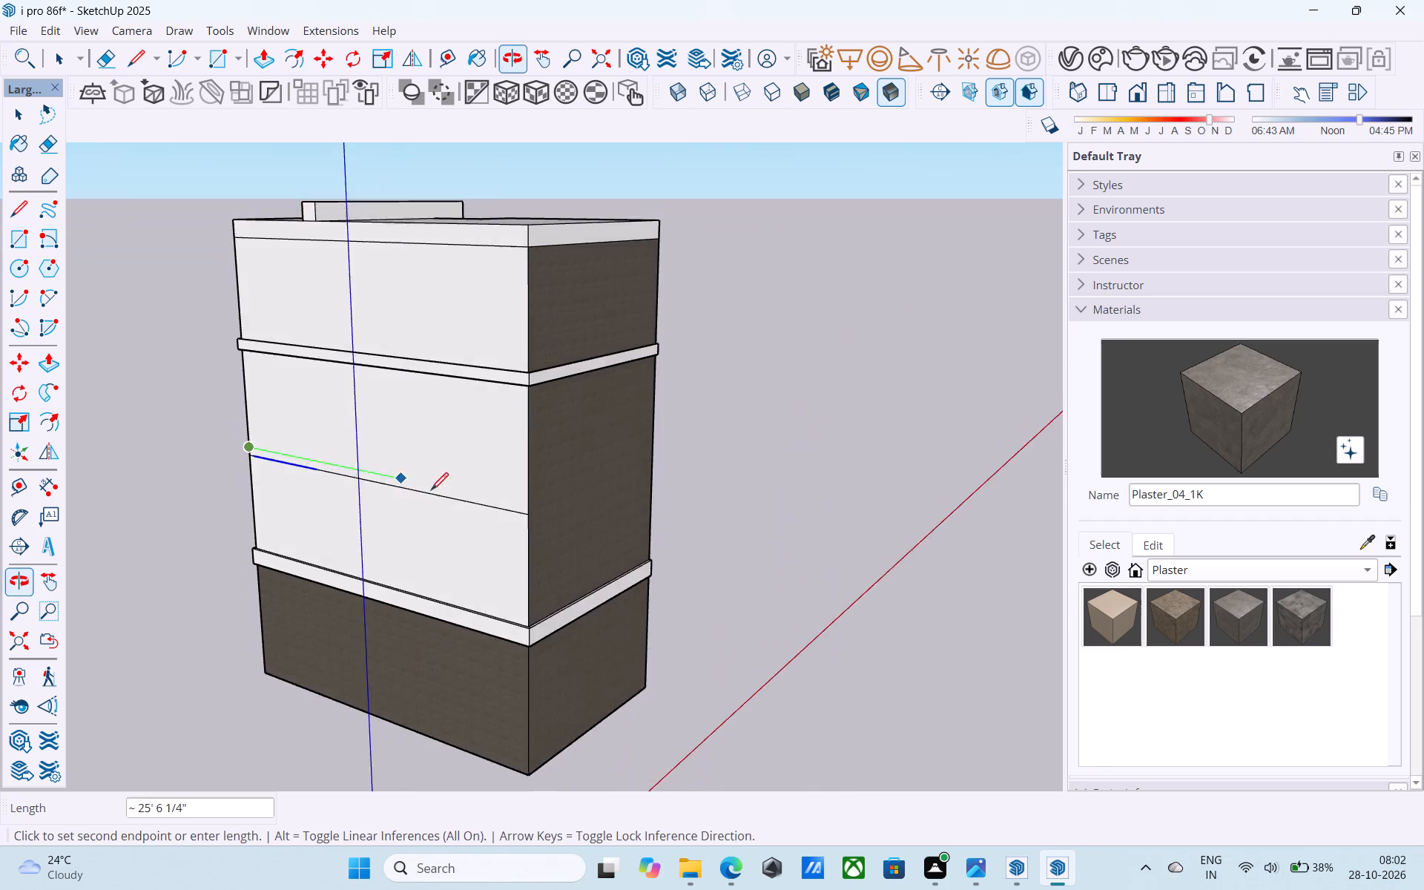
scroll(478, 501, "up", 4)
left_click(553, 507)
Pull the rear wall's middle band out 4" so it is flush with the upper band, and save the model.
middle_click_drag(521, 499, 855, 487)
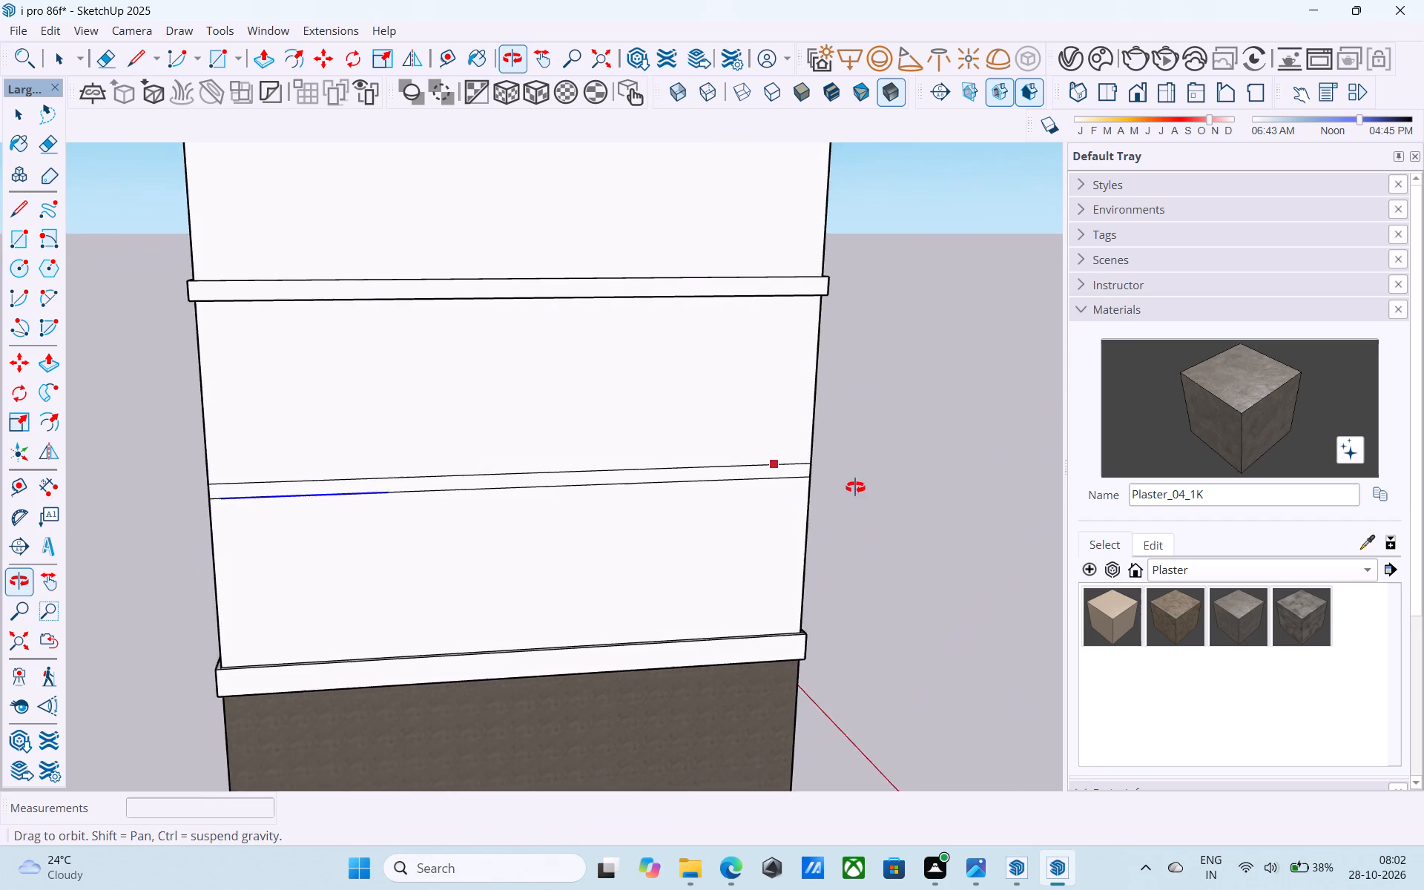
middle_click_drag(855, 487, 900, 487)
scroll(421, 500, "up", 4)
key("space")
left_click(429, 485)
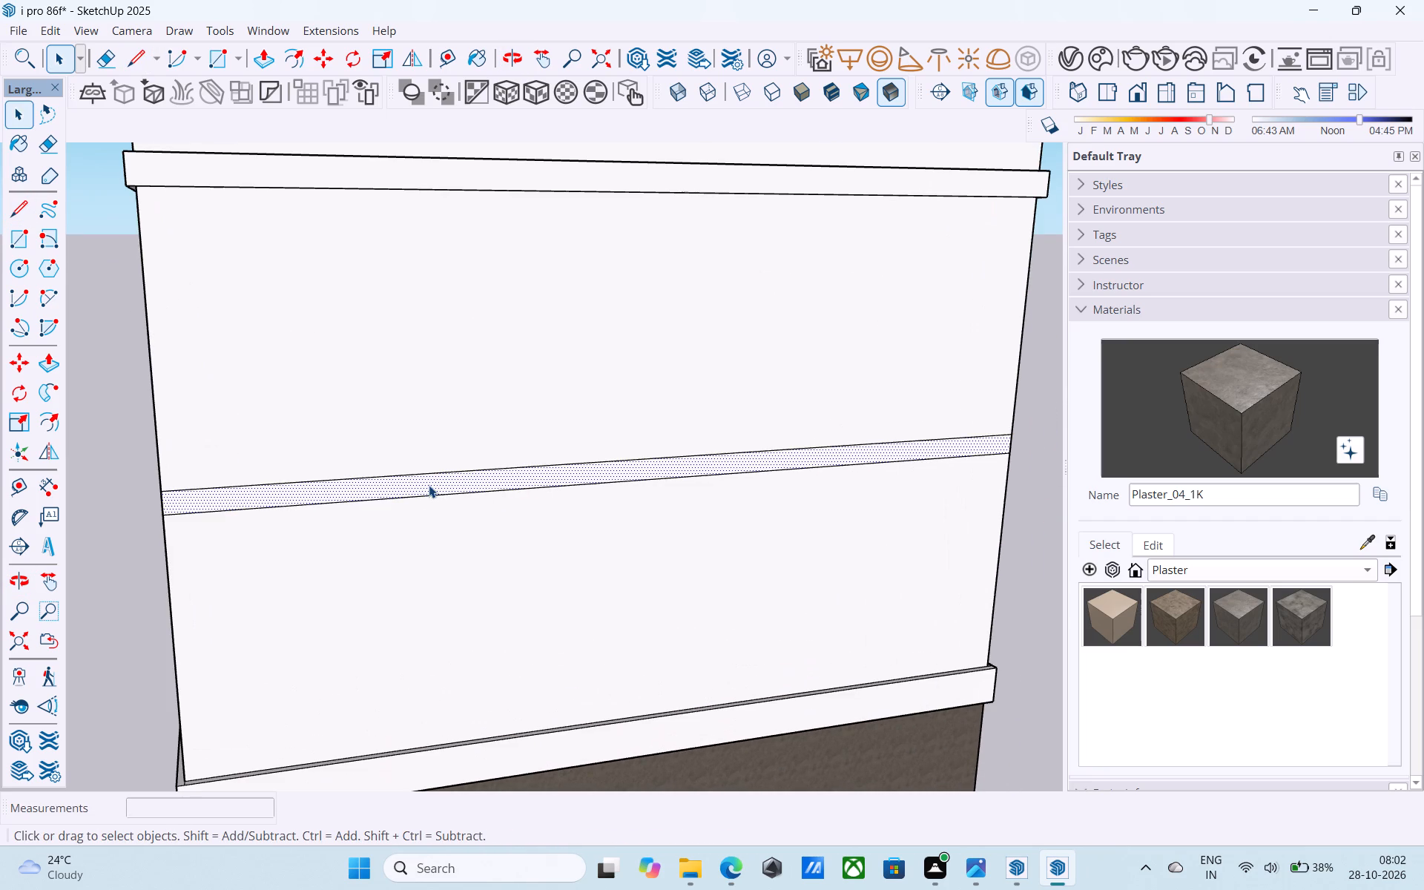
key("p")
left_click(429, 485)
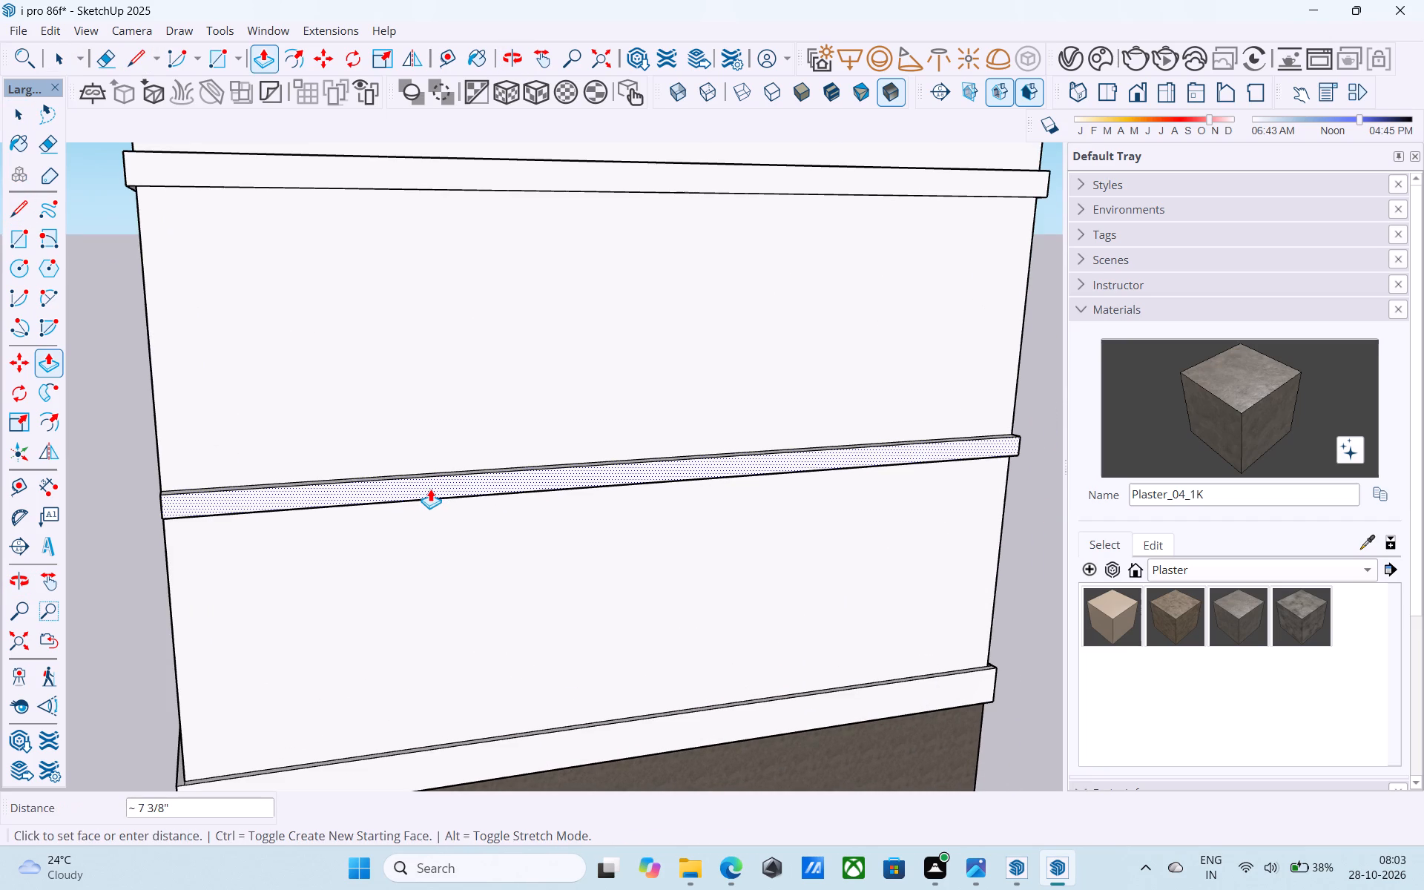
scroll(430, 489, "down", 4)
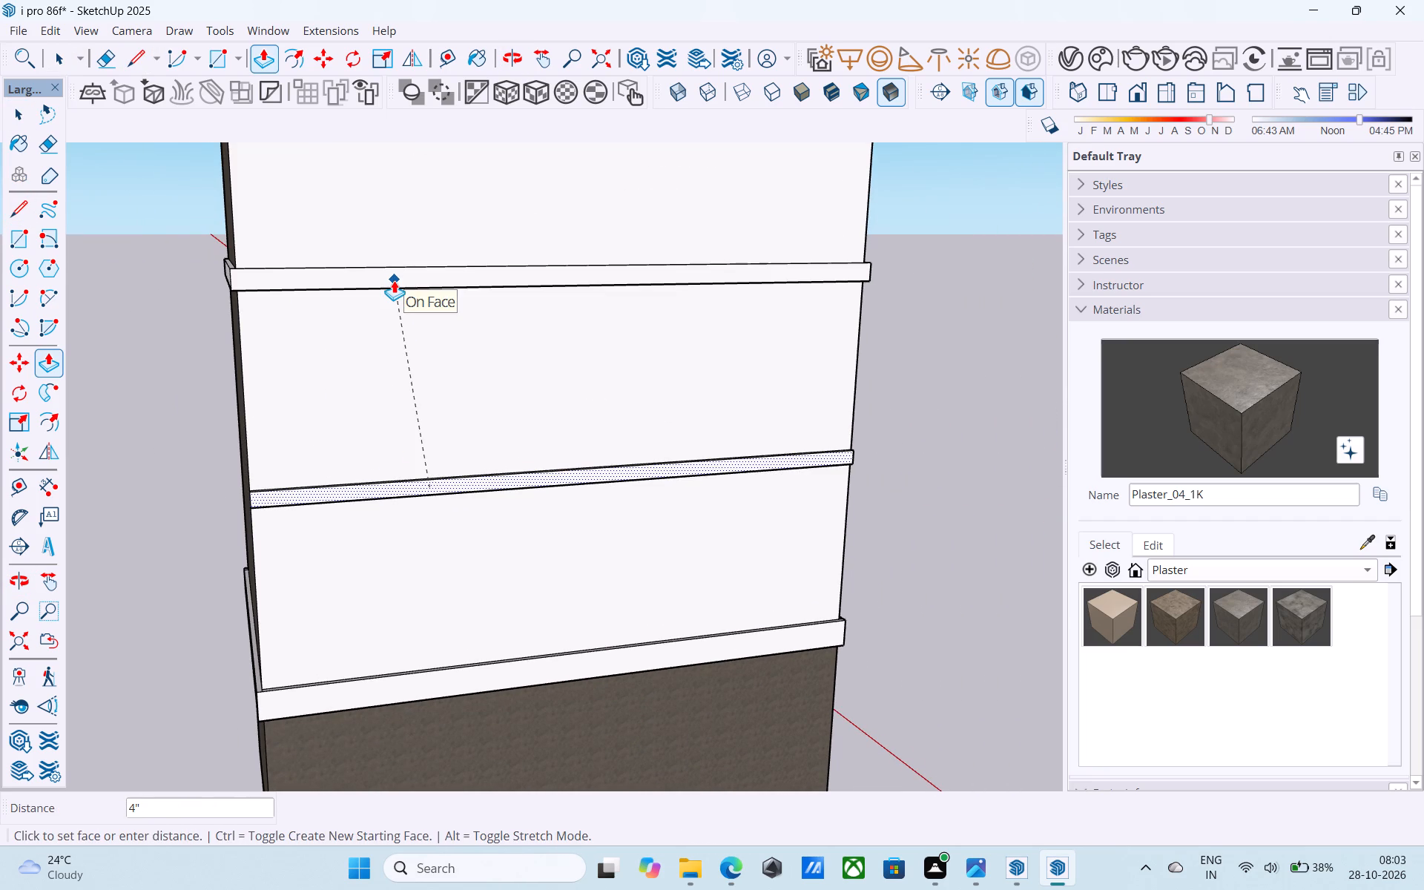
scroll(394, 280, "up", 2)
left_click(394, 280)
middle_click_drag(394, 280, 578, 415)
middle_click_drag(596, 476, 584, 459)
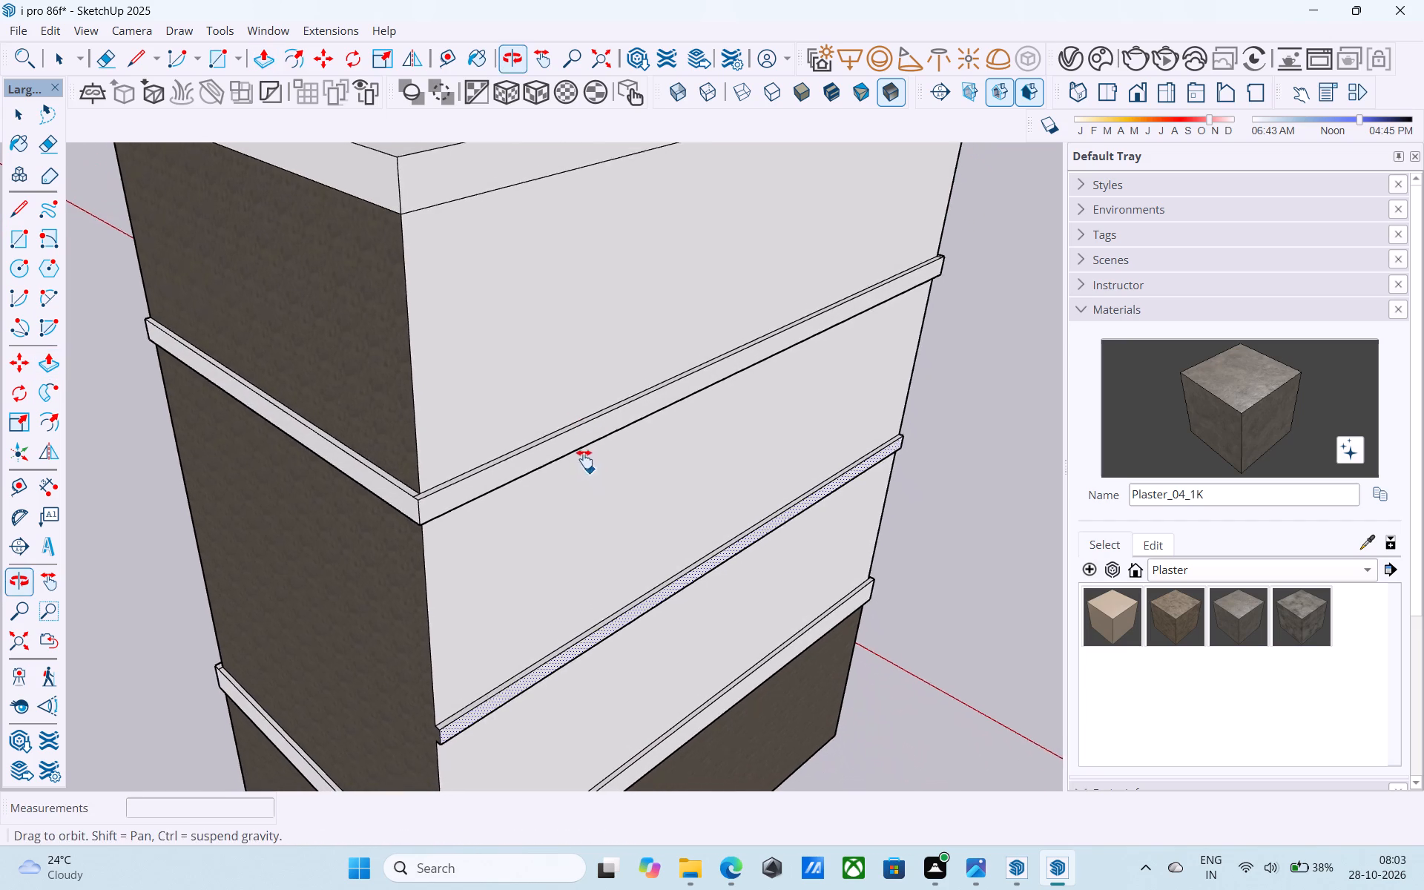
middle_click_drag(584, 459, 583, 452)
key("ctrl+s")
Draw a line across the fin-side wall from the rear middle band's upper corner to the front edge, marking the band's top.
scroll(587, 449, "up", 1)
key("space")
scroll(589, 448, "down", 7)
middle_click_drag(576, 491, 605, 326)
scroll(564, 444, "up", 8)
middle_click_drag(463, 498, 464, 496)
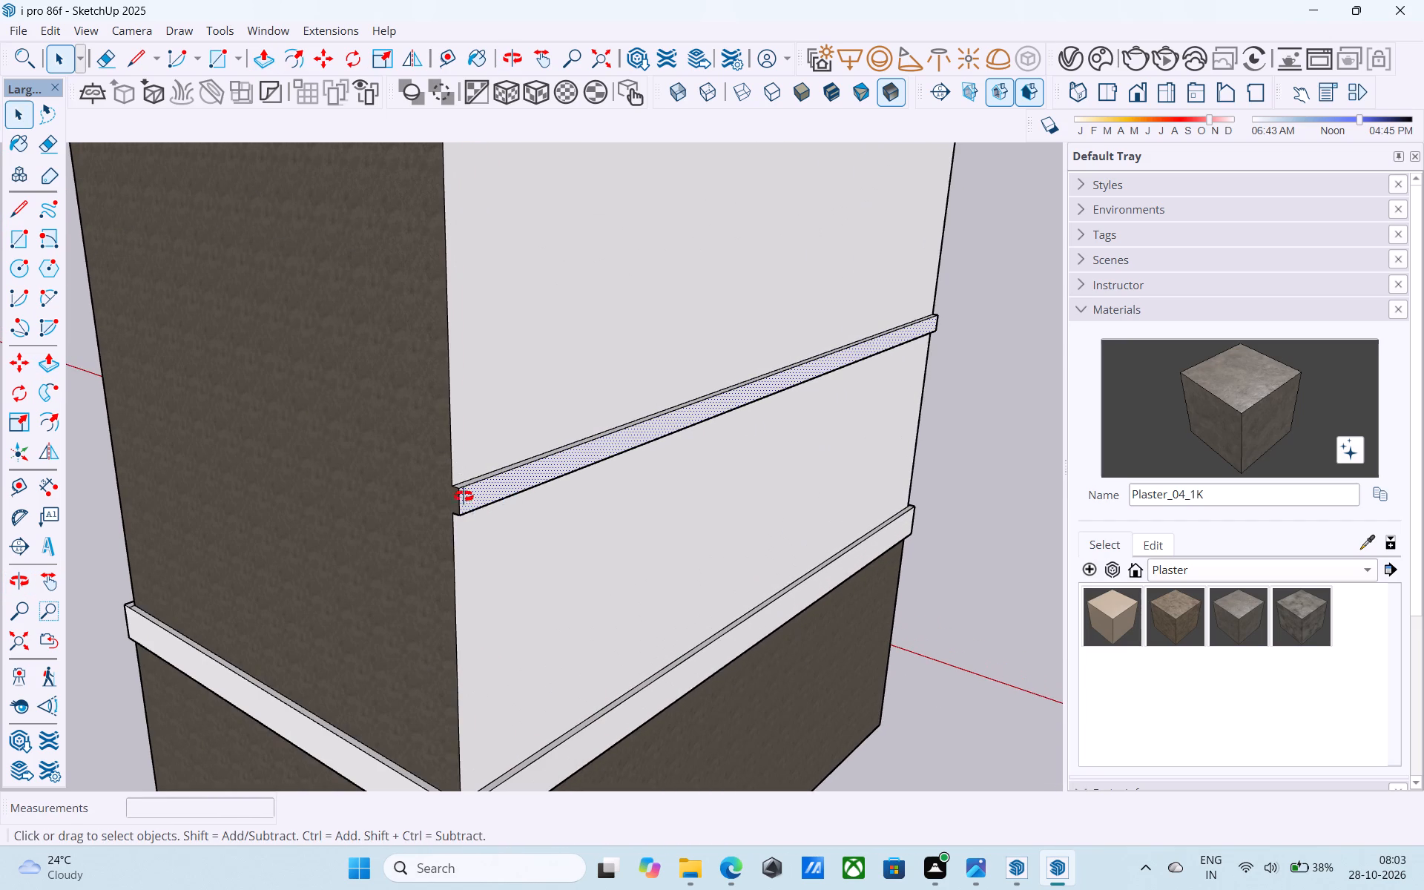
middle_click_drag(464, 496, 571, 521)
middle_click_drag(601, 532, 644, 532)
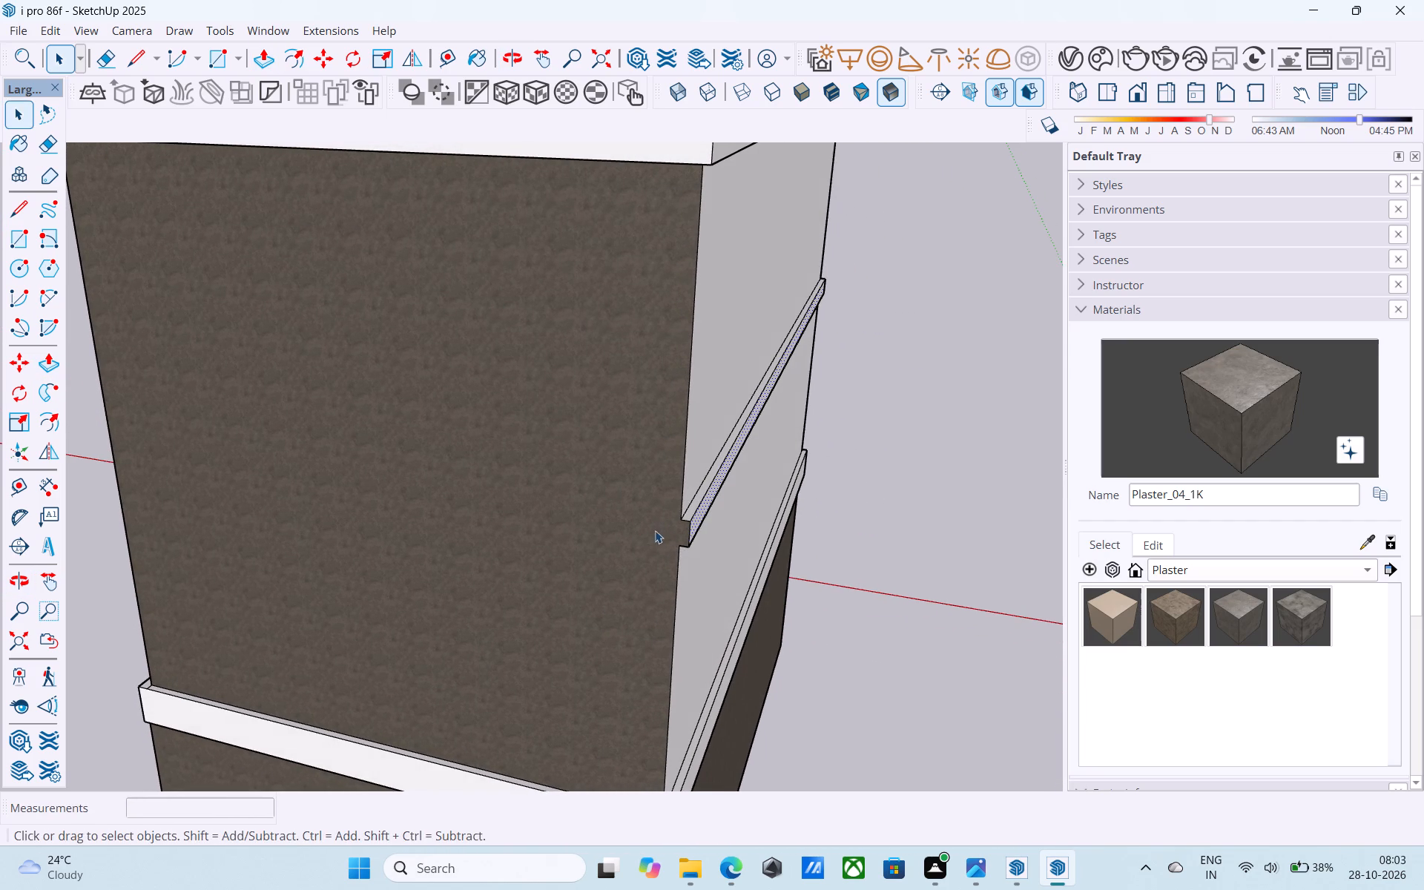
key("l")
left_click(681, 518)
middle_click_drag(243, 440, 780, 454)
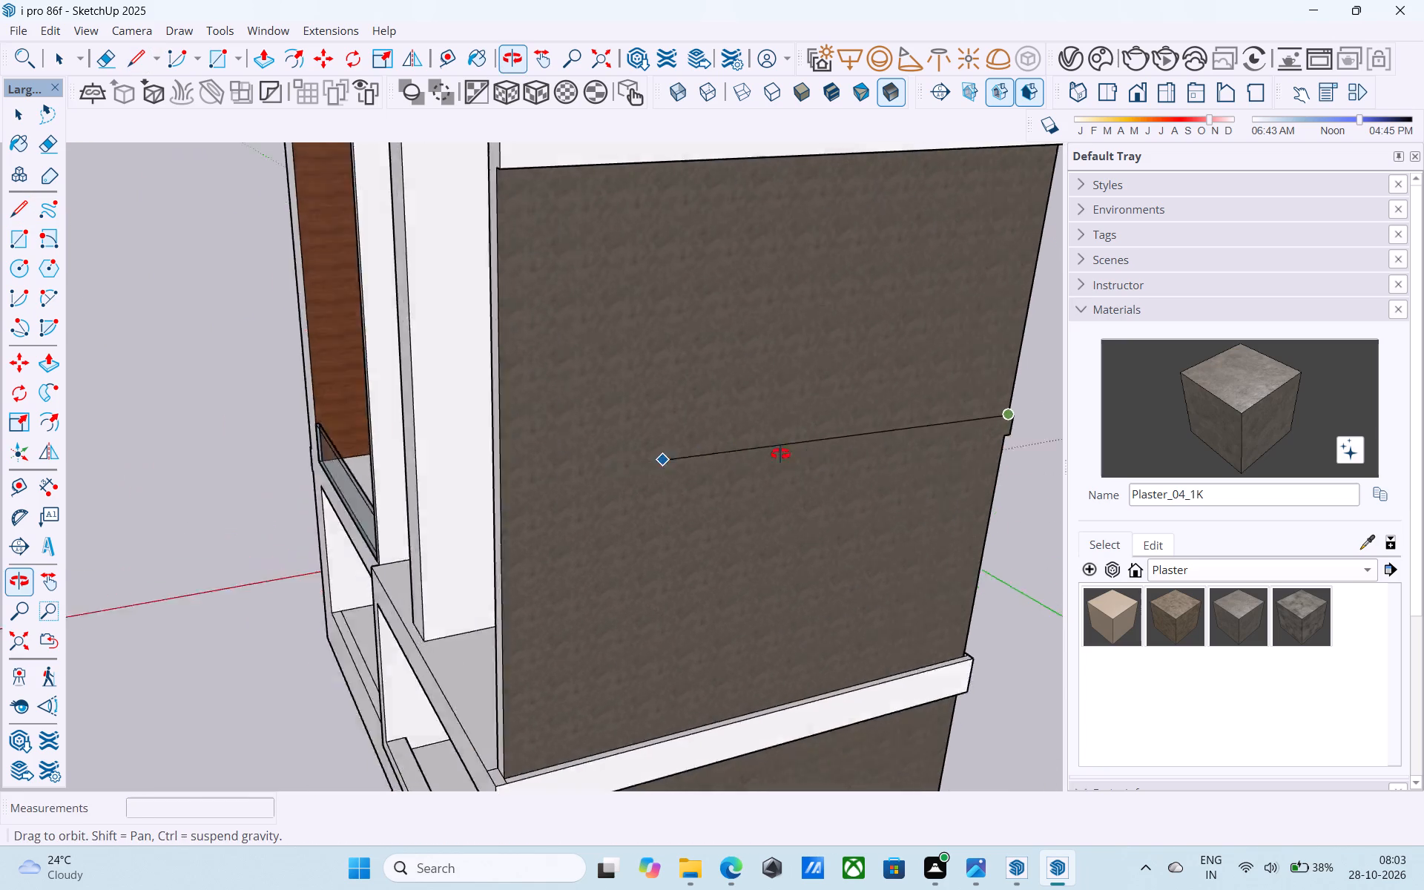
middle_click_drag(780, 454, 794, 454)
left_click(660, 492)
Draw a parallel 25' line across the same wall from the rear band's lower corner to the front edge, marking the band's bottom.
middle_click_drag(813, 454, 188, 374)
scroll(428, 426, "up", 7)
left_click(508, 434)
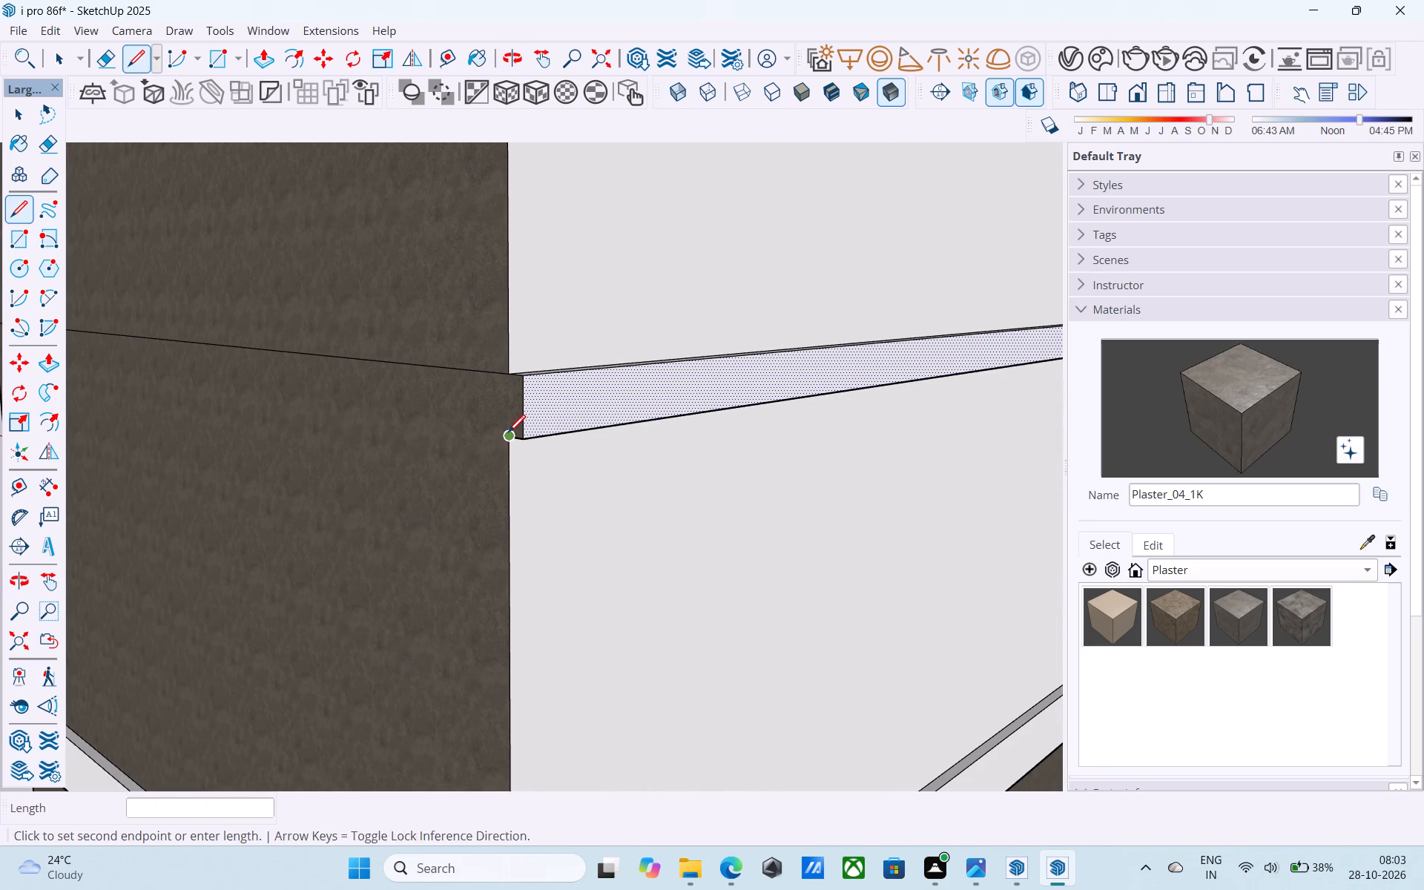
scroll(353, 392, "down", 4)
middle_click_drag(353, 392, 886, 435)
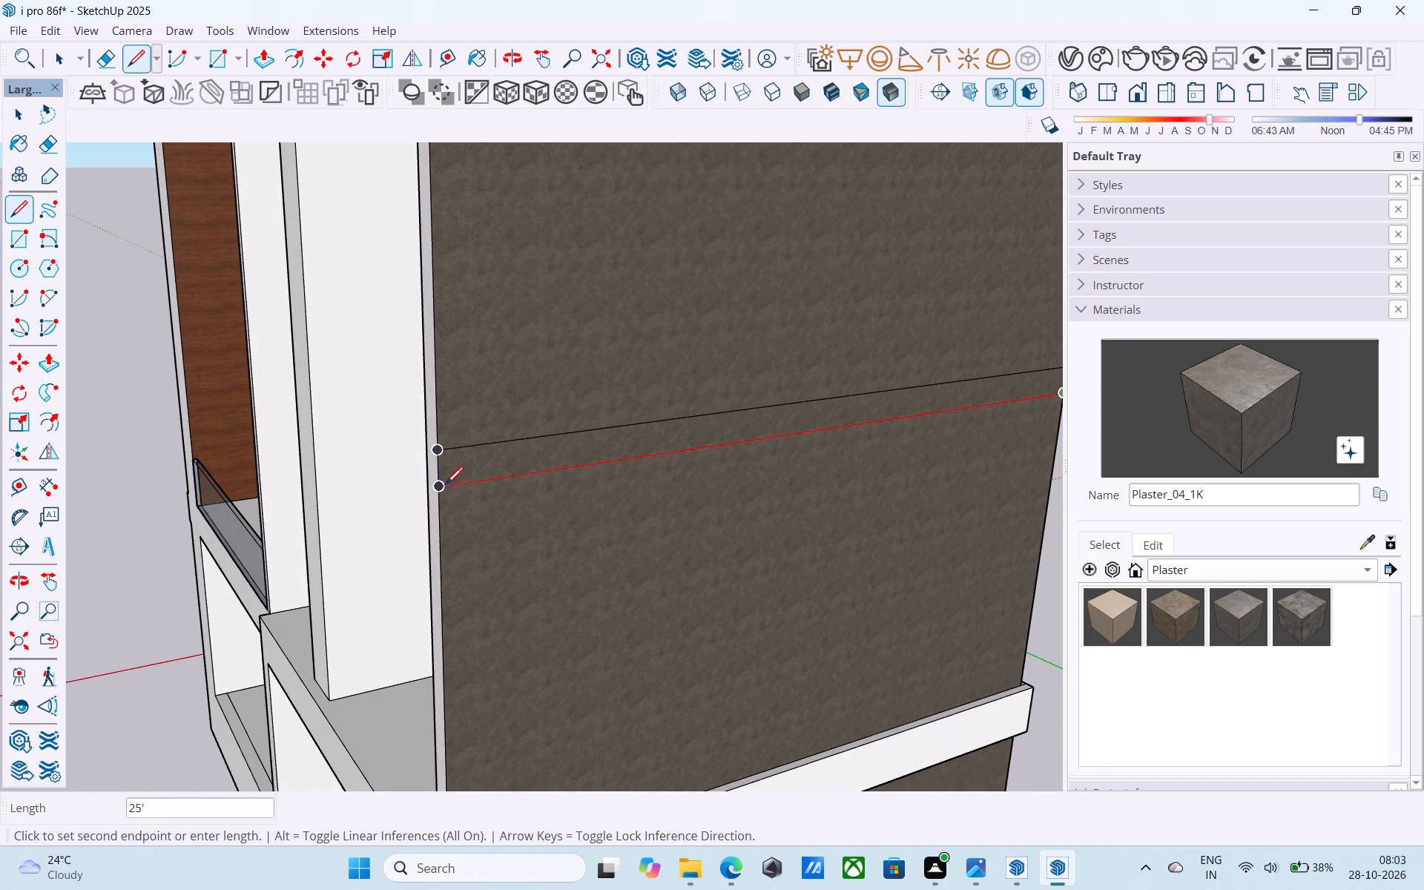
left_click(443, 487)
Draw the middle band's top line across the opposite, balcony-side wall from the rear band's upper corner to the front edge.
scroll(395, 475, "down", 7)
middle_click_drag(616, 425, 27, 422)
middle_click_drag(524, 385, 273, 371)
middle_click_drag(628, 378, 30, 380)
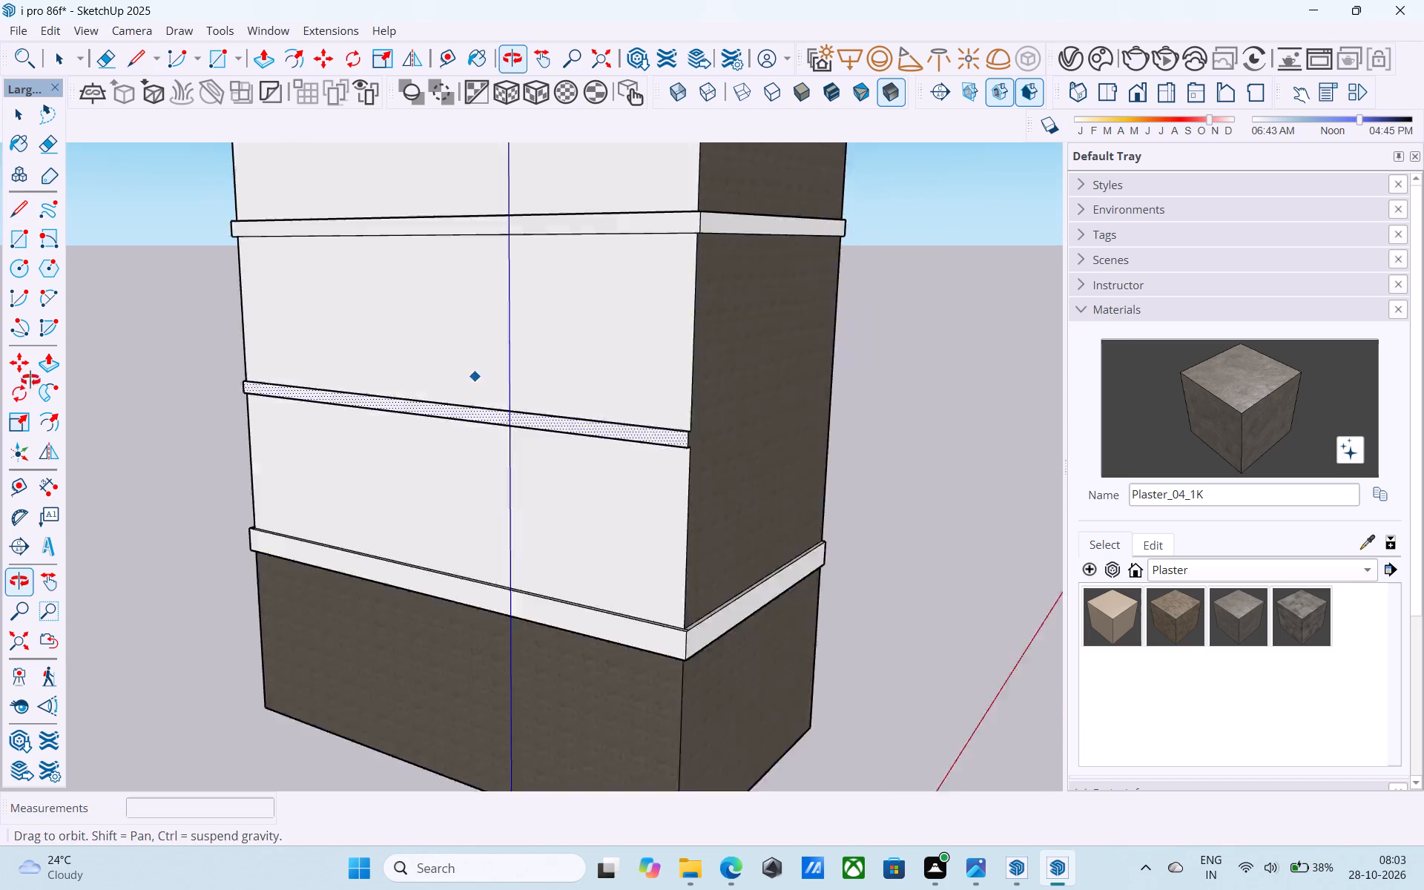
middle_click_drag(30, 380, 0, 380)
middle_click_drag(98, 417, 200, 428)
scroll(340, 435, "up", 6)
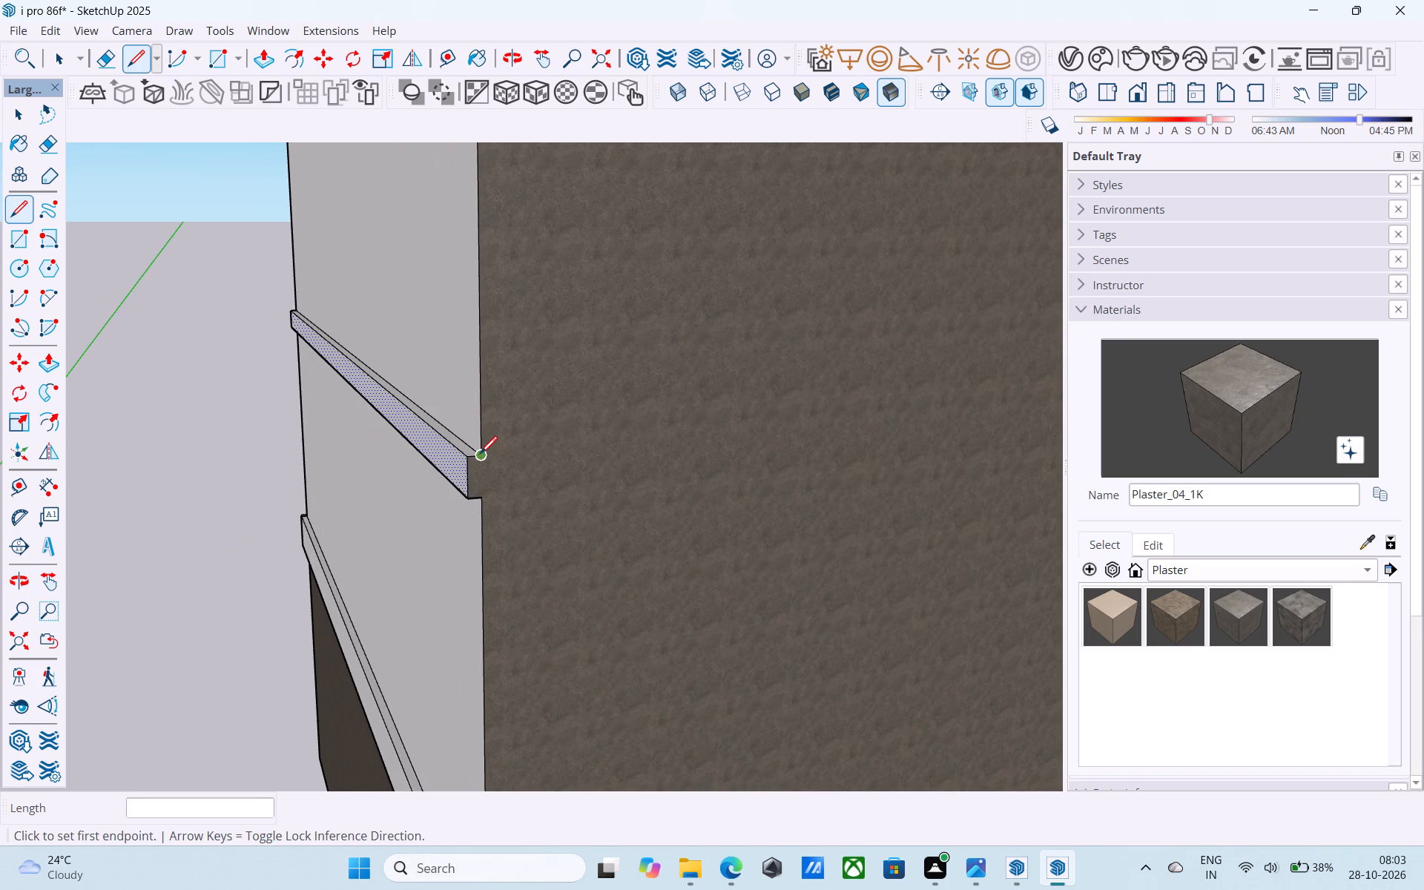
left_click(480, 456)
scroll(120, 409, "down", 7)
middle_click_drag(630, 401, 374, 409)
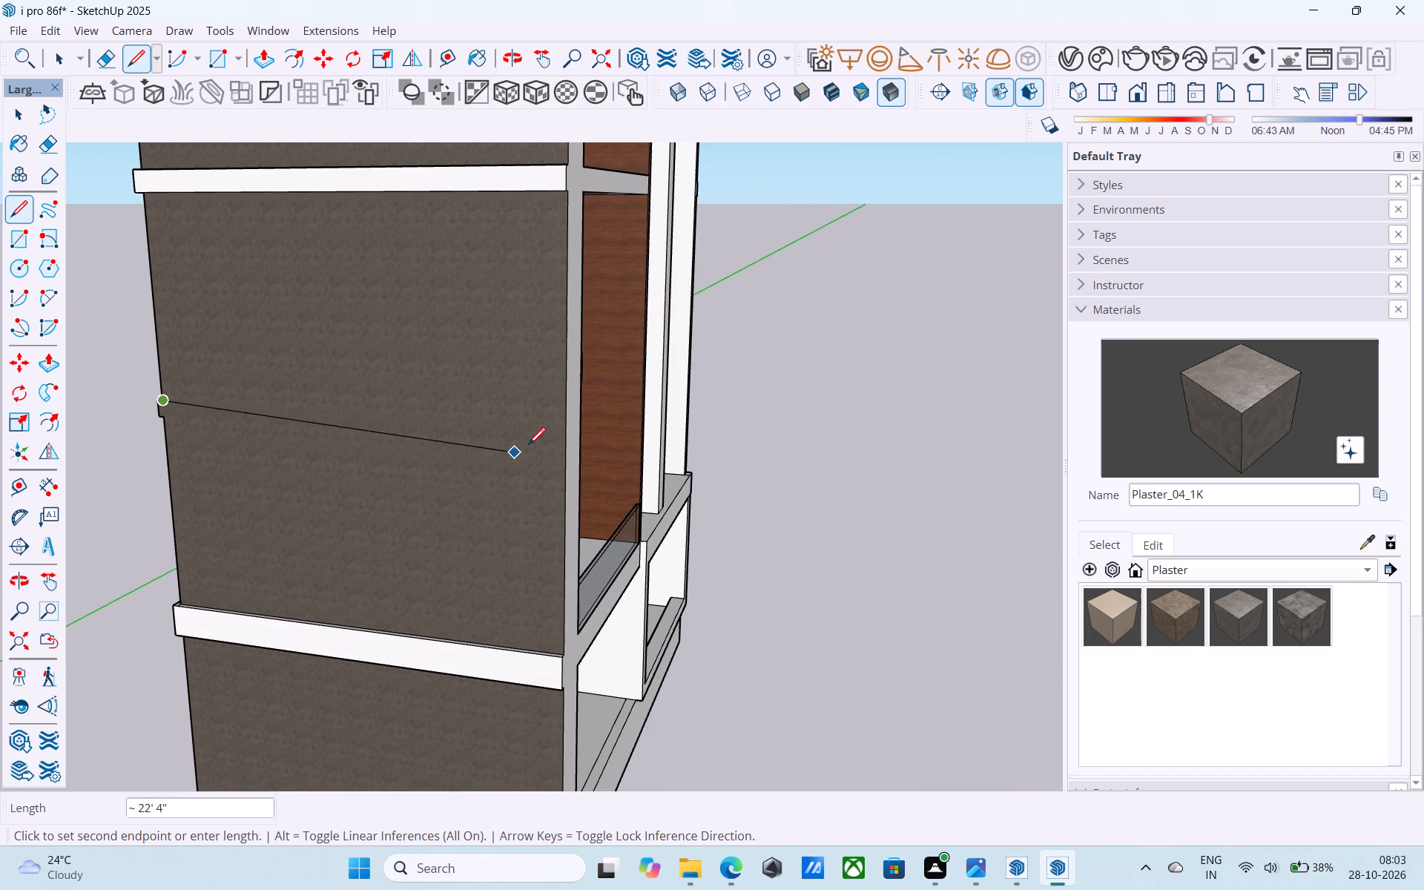
left_click(564, 426)
Draw the middle band's 25' bottom line across the balcony-side wall from the rear band's lower corner to the front edge.
middle_click_drag(217, 423, 533, 366)
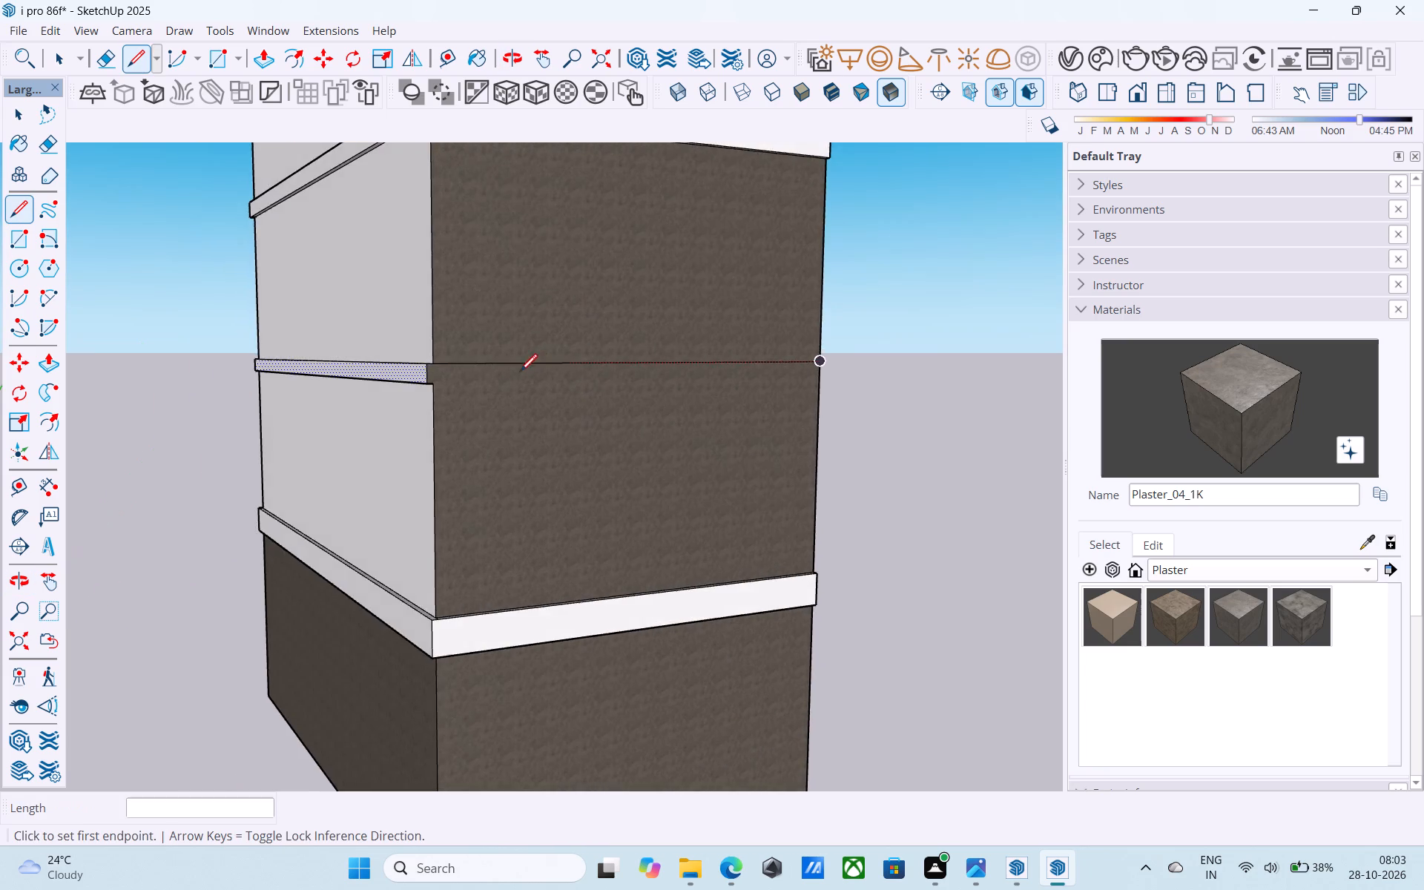
scroll(455, 385, "up", 6)
left_click(430, 382)
key("l")
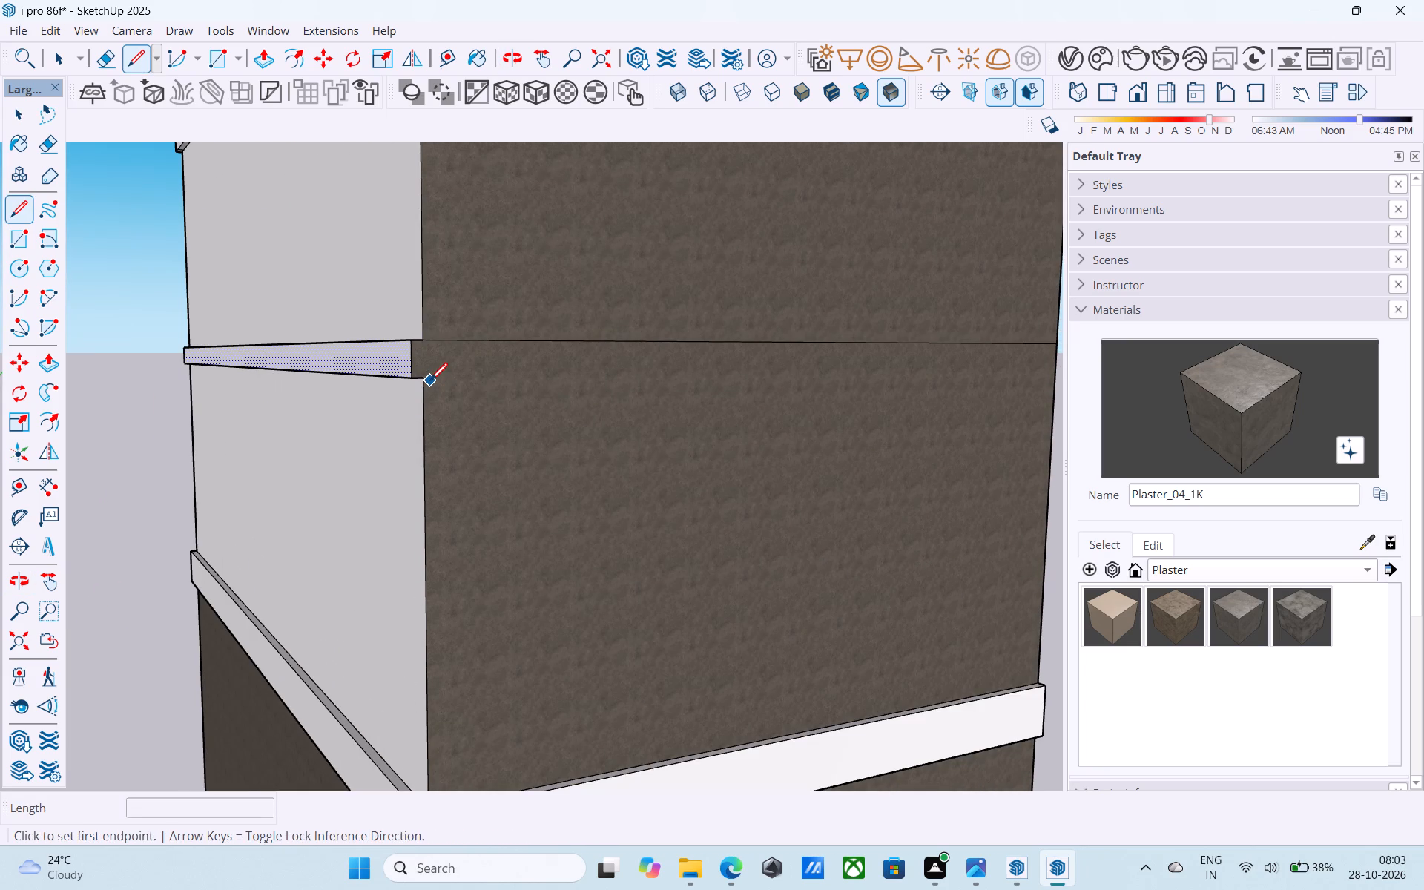
scroll(430, 382, "up", 3)
left_click(423, 377)
scroll(287, 423, "down", 8)
middle_click_drag(565, 432, 192, 431)
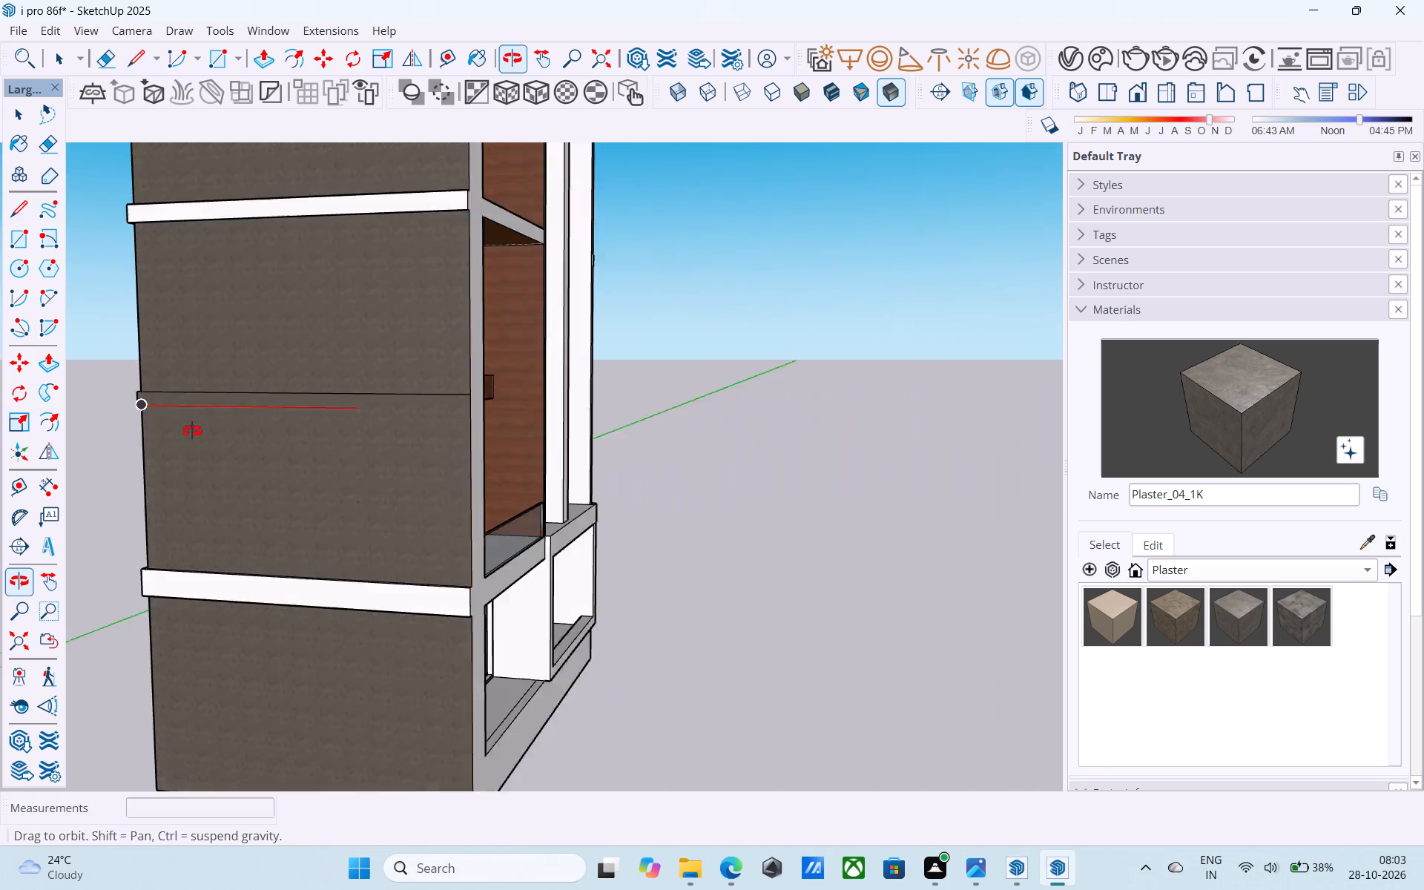
middle_click_drag(192, 431, 139, 478)
scroll(297, 431, "up", 5)
left_click(436, 437)
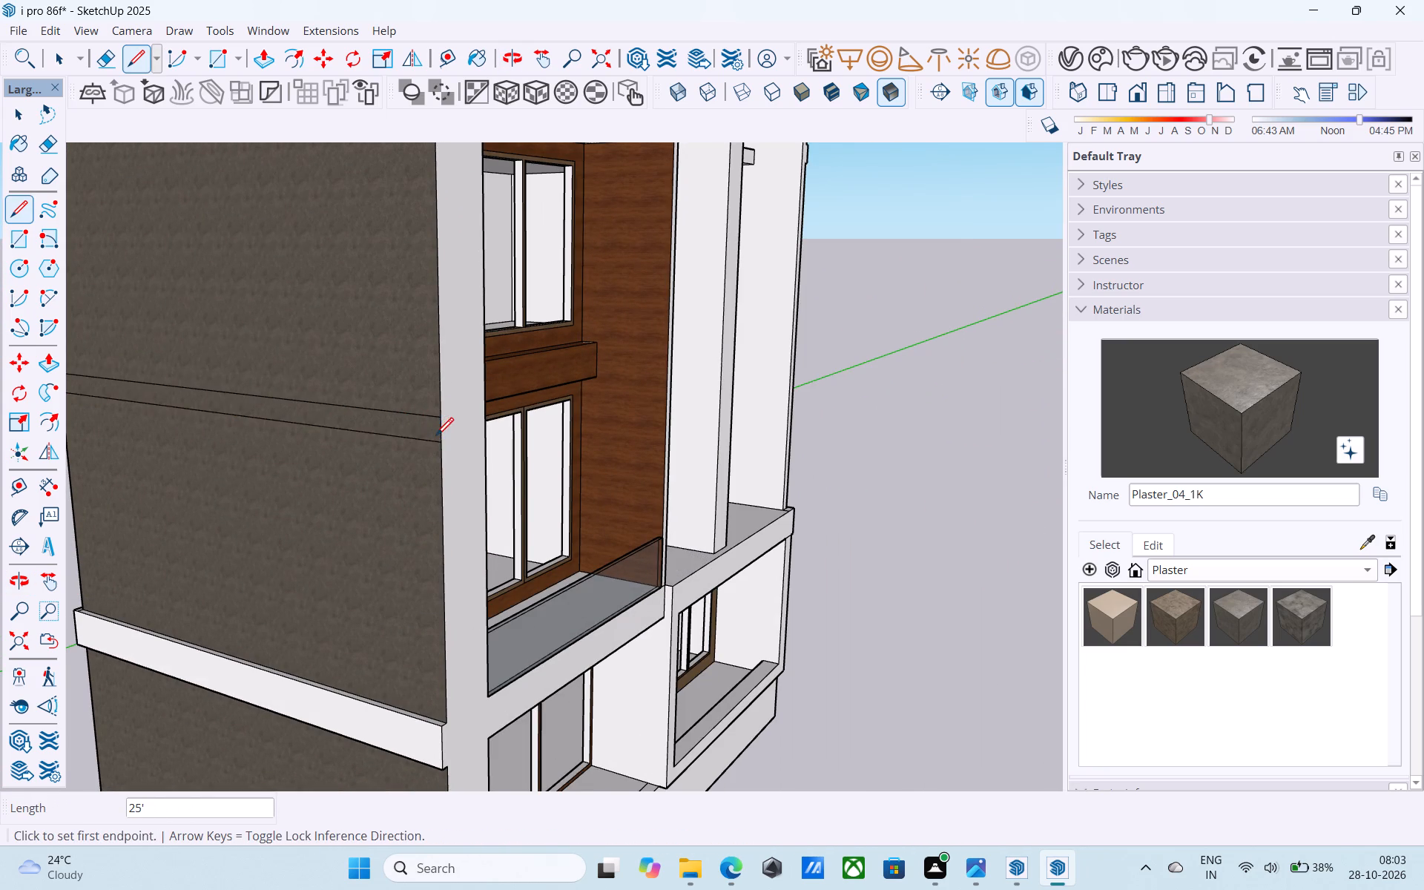
scroll(436, 435, "down", 5)
key("space")
Paint the middle band strips on both side walls with the Default material from the In Model collection.
middle_click_drag(393, 417, 894, 450)
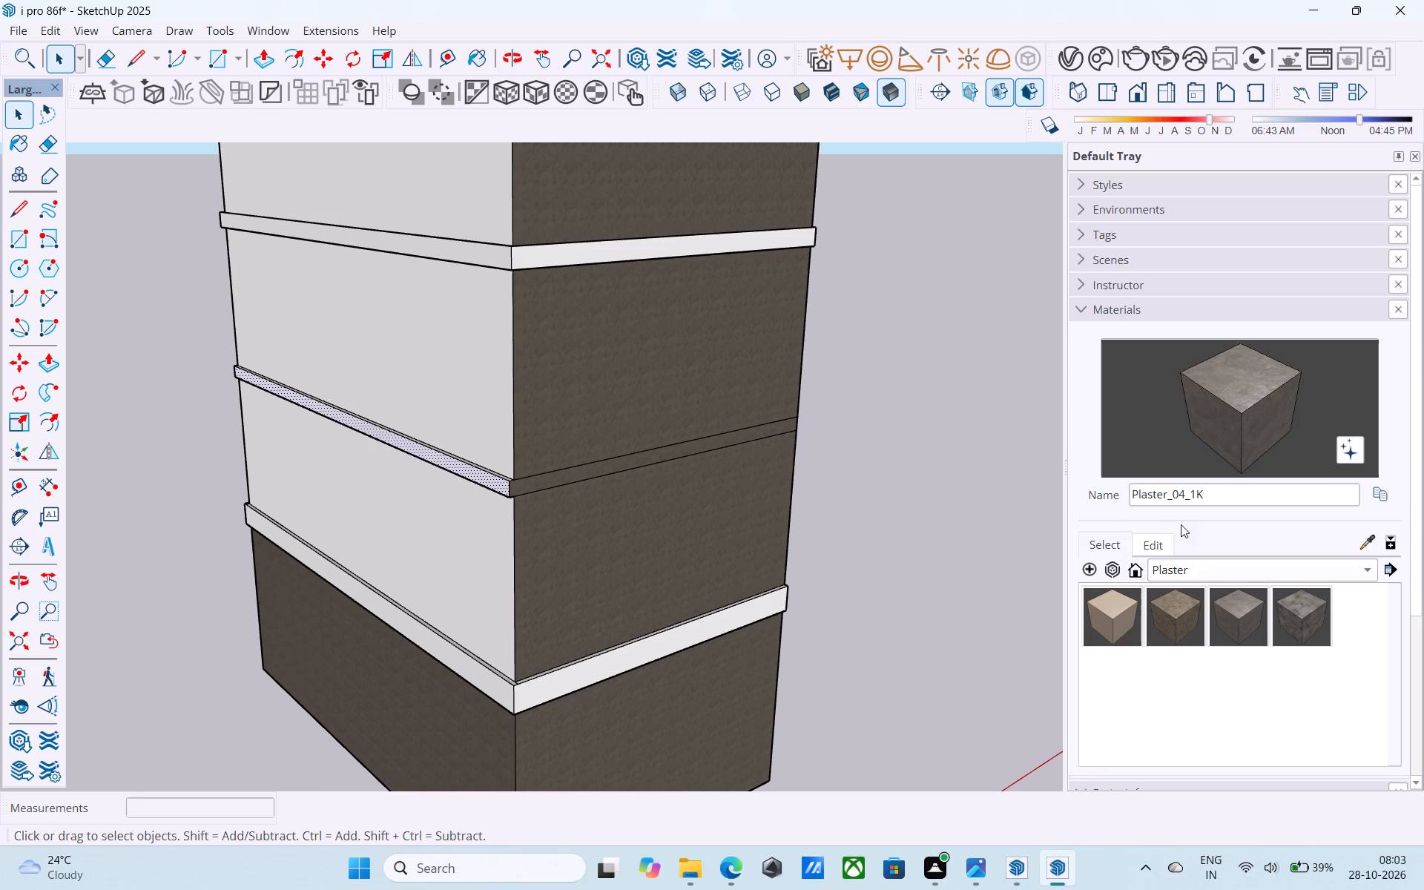
left_click(1201, 571)
left_click(1173, 423)
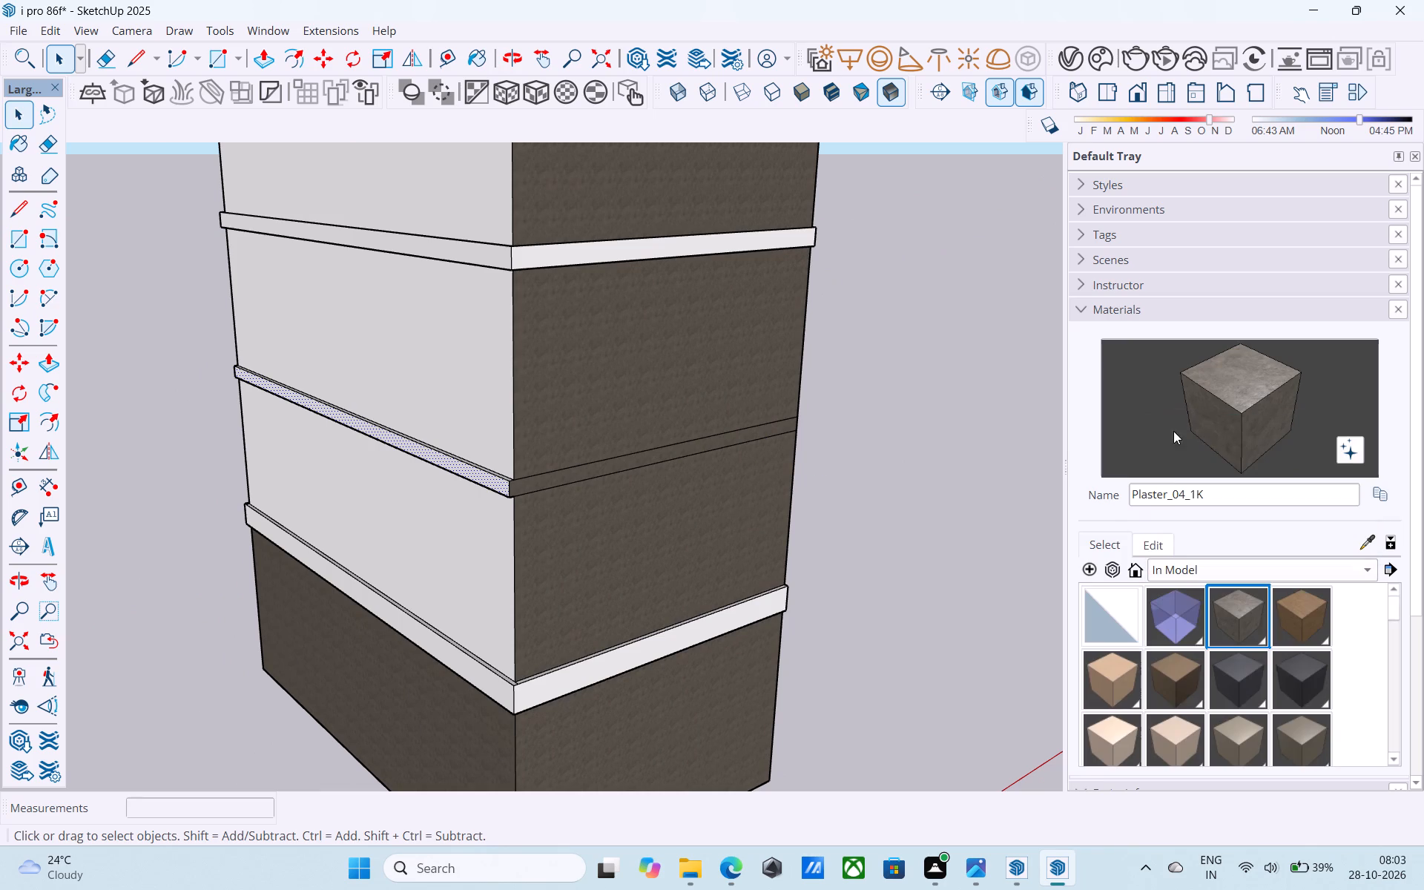
left_click(1104, 611)
scroll(530, 498, "up", 7)
left_click(521, 478)
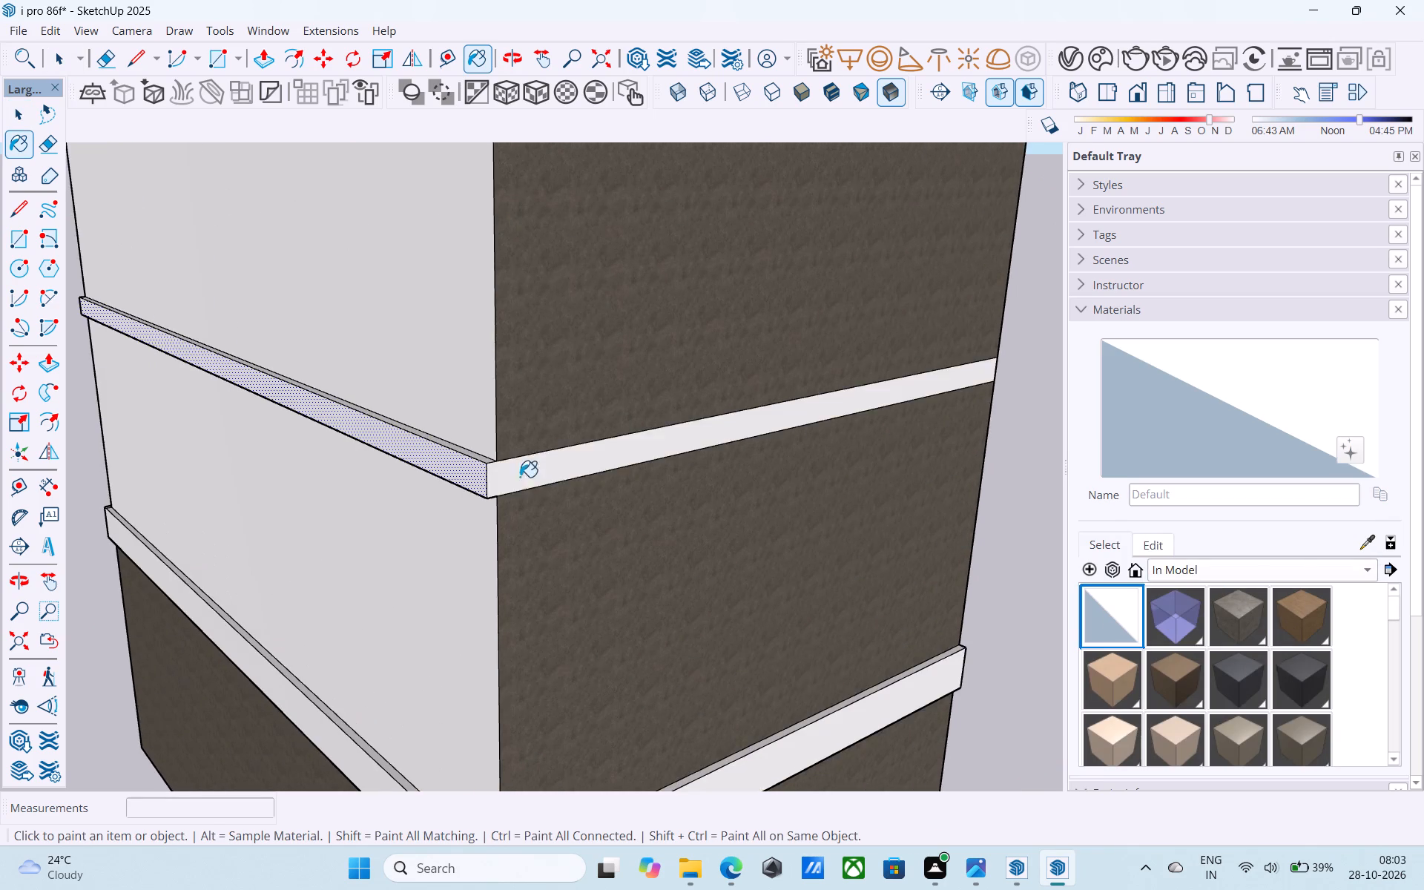
scroll(515, 472, "down", 12)
middle_click_drag(515, 475, 1138, 492)
middle_click_drag(553, 496, 610, 482)
scroll(411, 461, "up", 6)
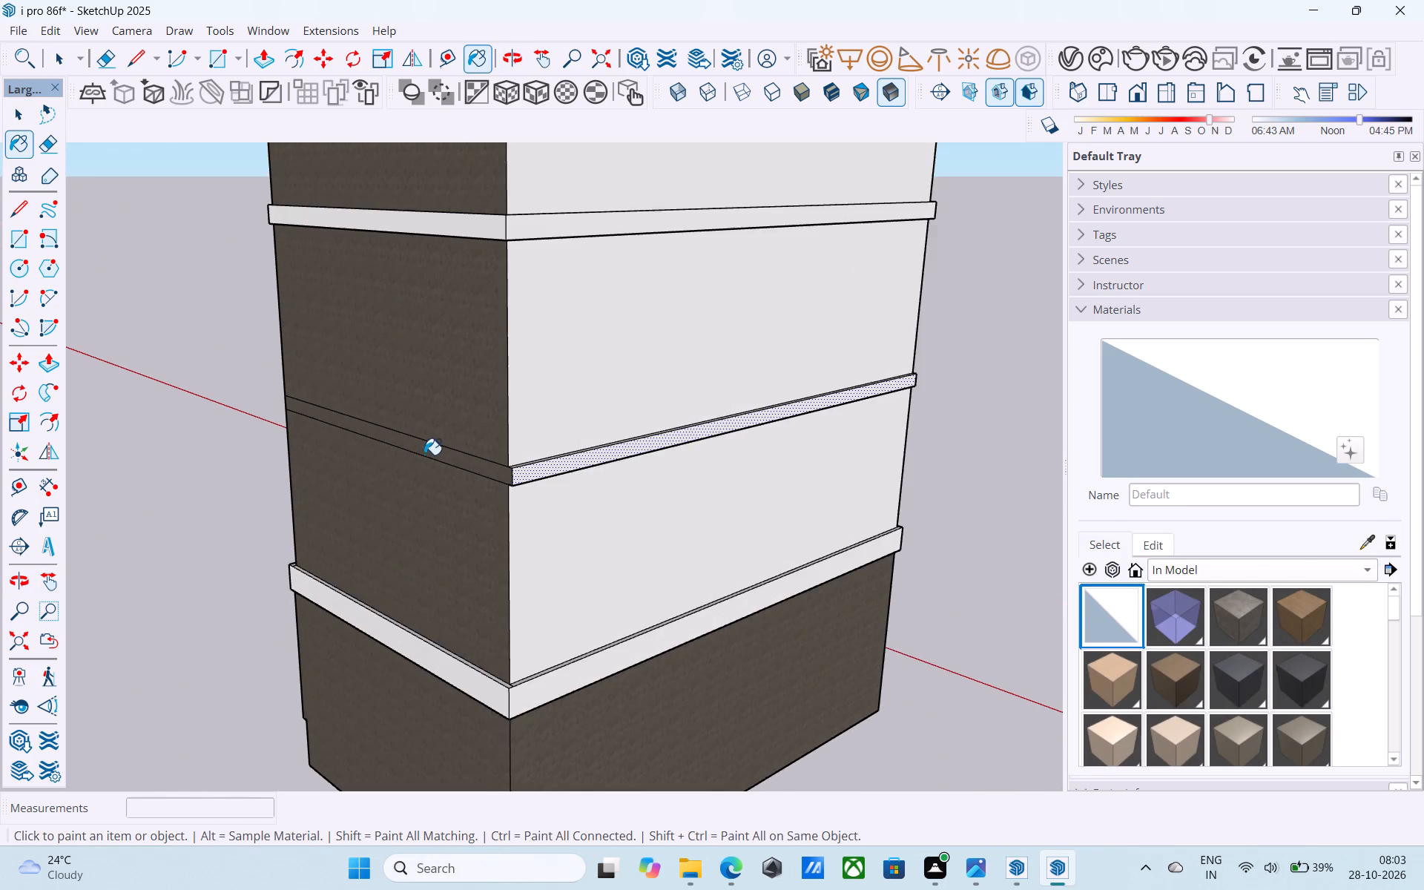
scroll(424, 455, "up", 1)
left_click(427, 446)
Pull the middle band strip on the fin-side wall out by the same 4" as the rear band.
middle_click_drag(547, 487, 530, 572)
scroll(466, 599, "up", 4)
scroll(287, 558, "down", 4)
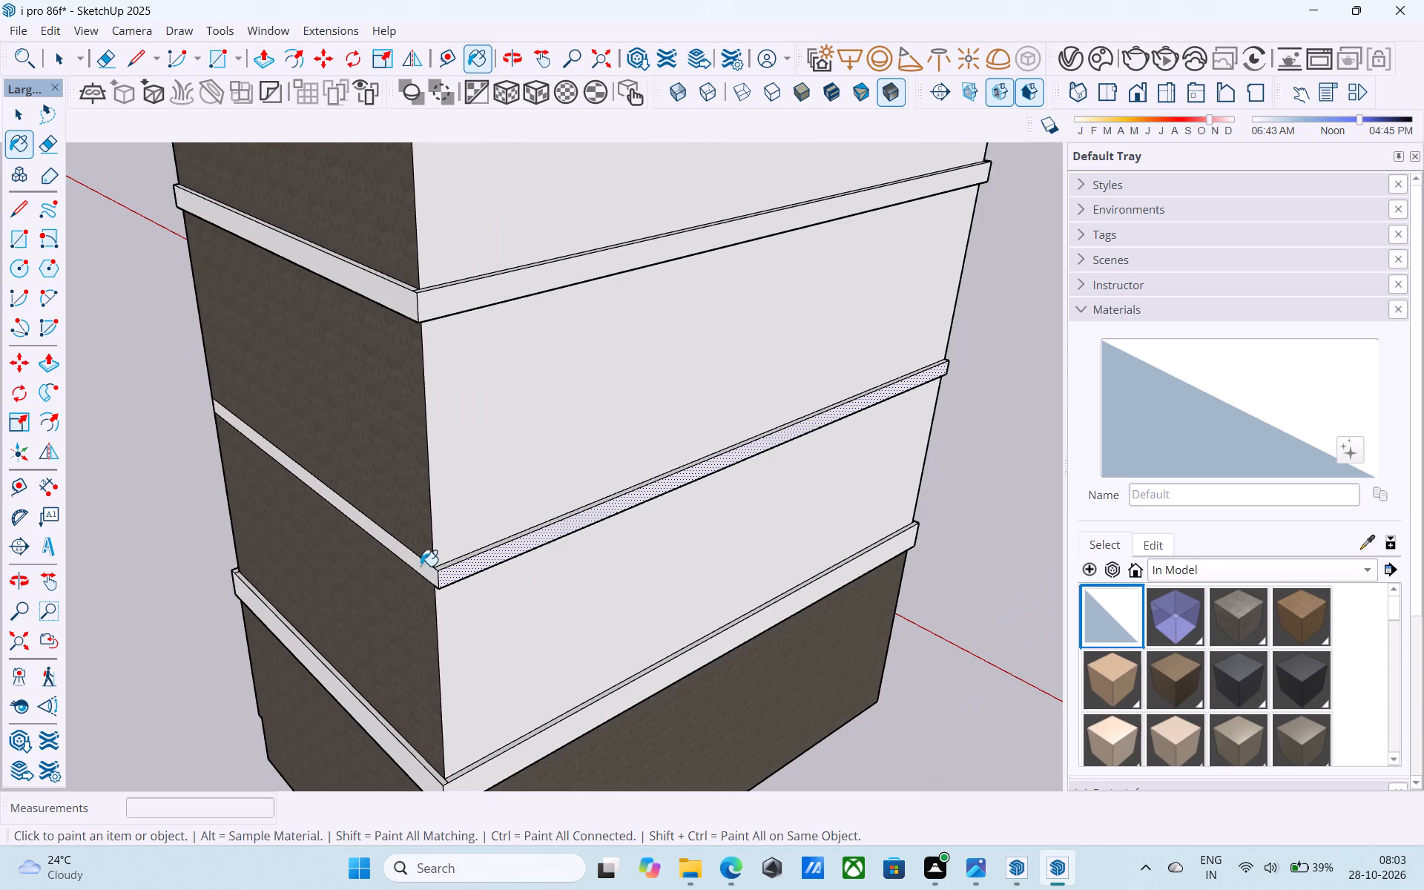
middle_click_drag(435, 557, 437, 547)
scroll(434, 558, "up", 4)
key("space")
left_click(415, 557)
scroll(415, 555, "up", 3)
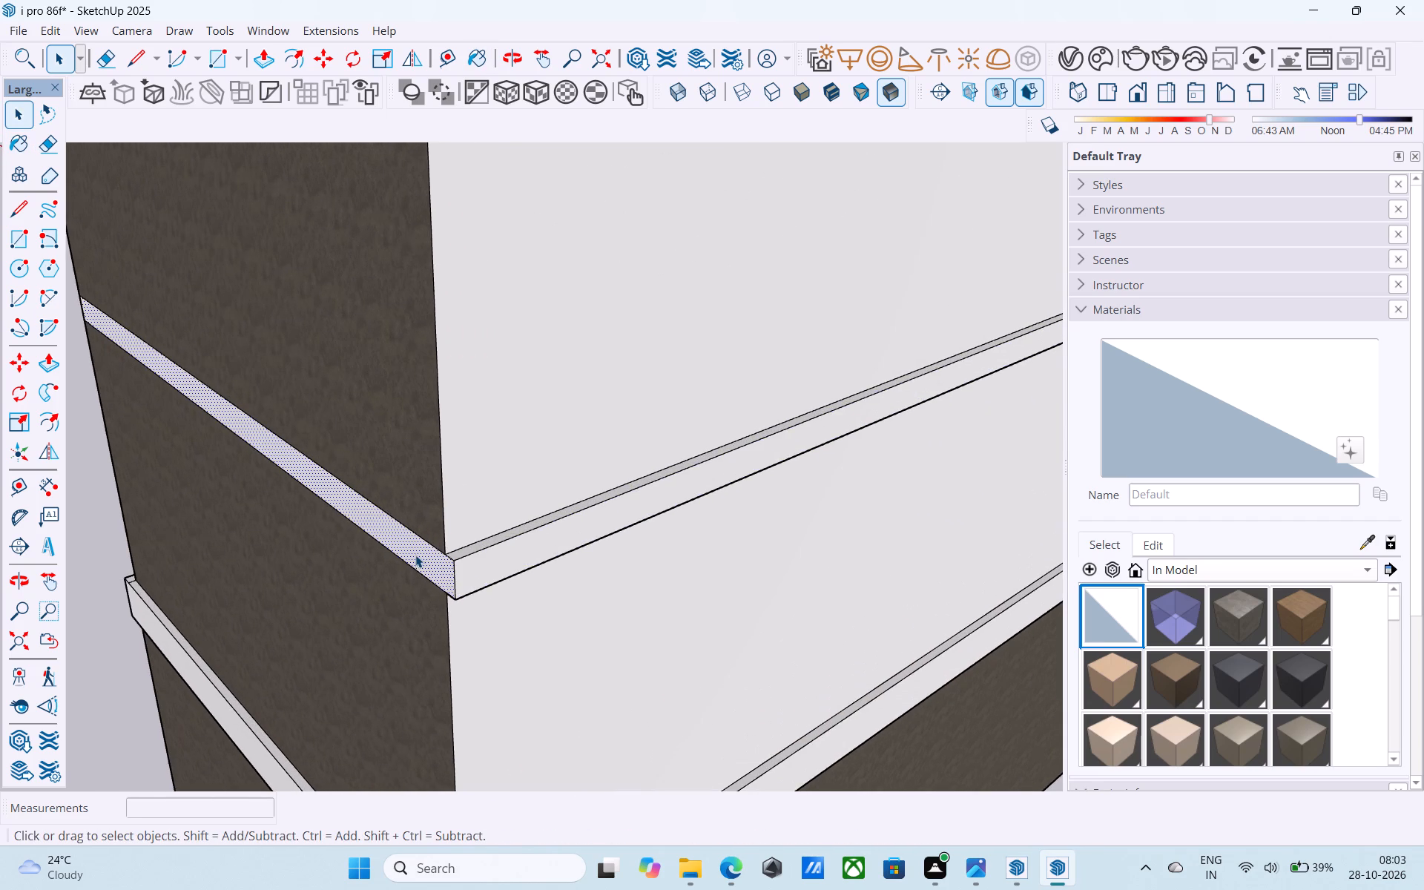
key("p")
double_click(416, 555)
key("space")
Pull the middle band strip on the balcony-side wall out by the same 4".
scroll(415, 553, "down", 11)
middle_click_drag(643, 517, 237, 516)
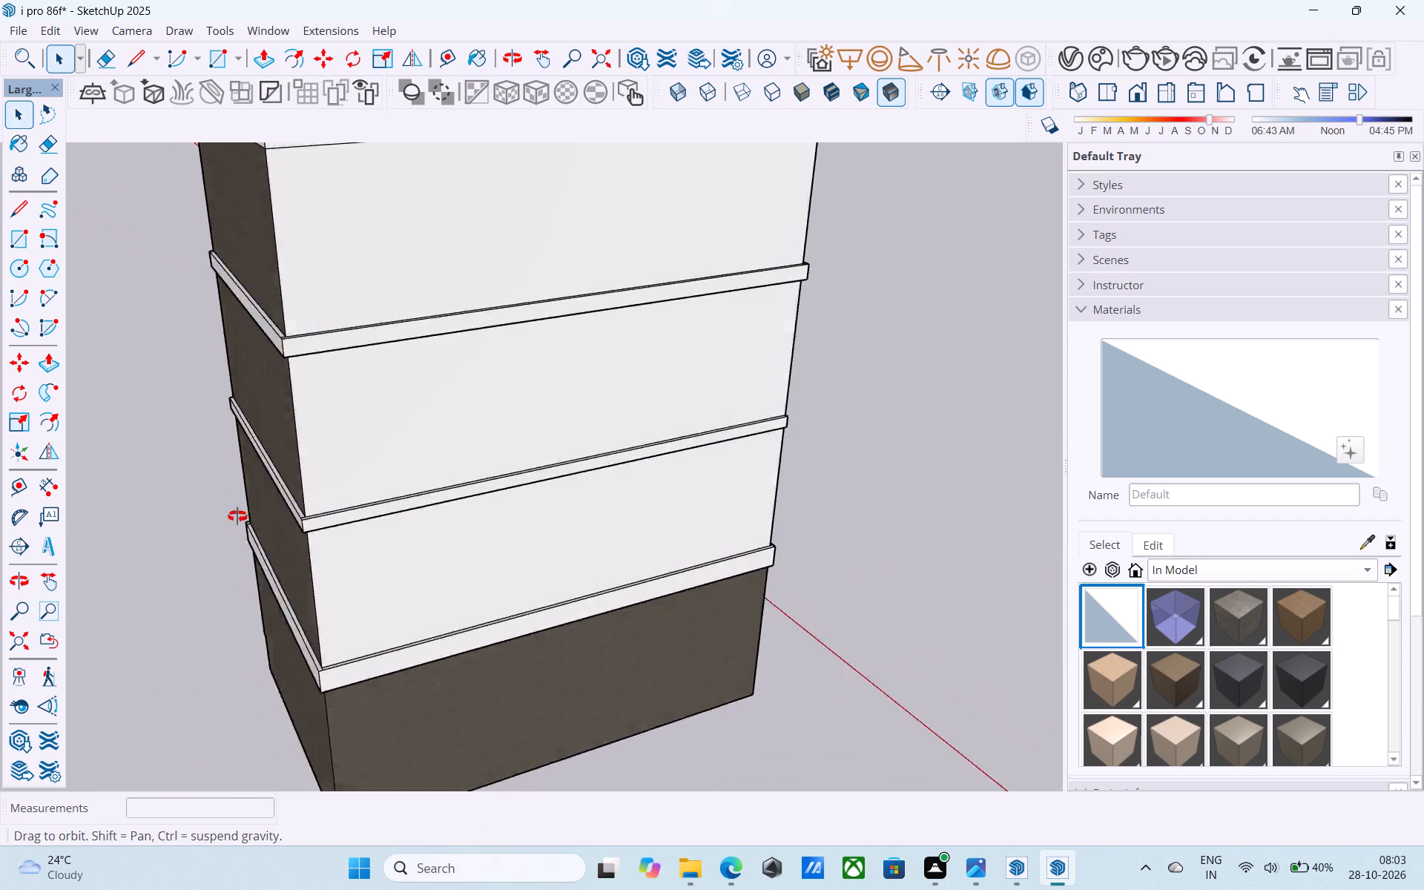
middle_click_drag(237, 516, 231, 516)
middle_click_drag(784, 479, 138, 425)
middle_click_drag(485, 453, 869, 479)
scroll(590, 481, "up", 7)
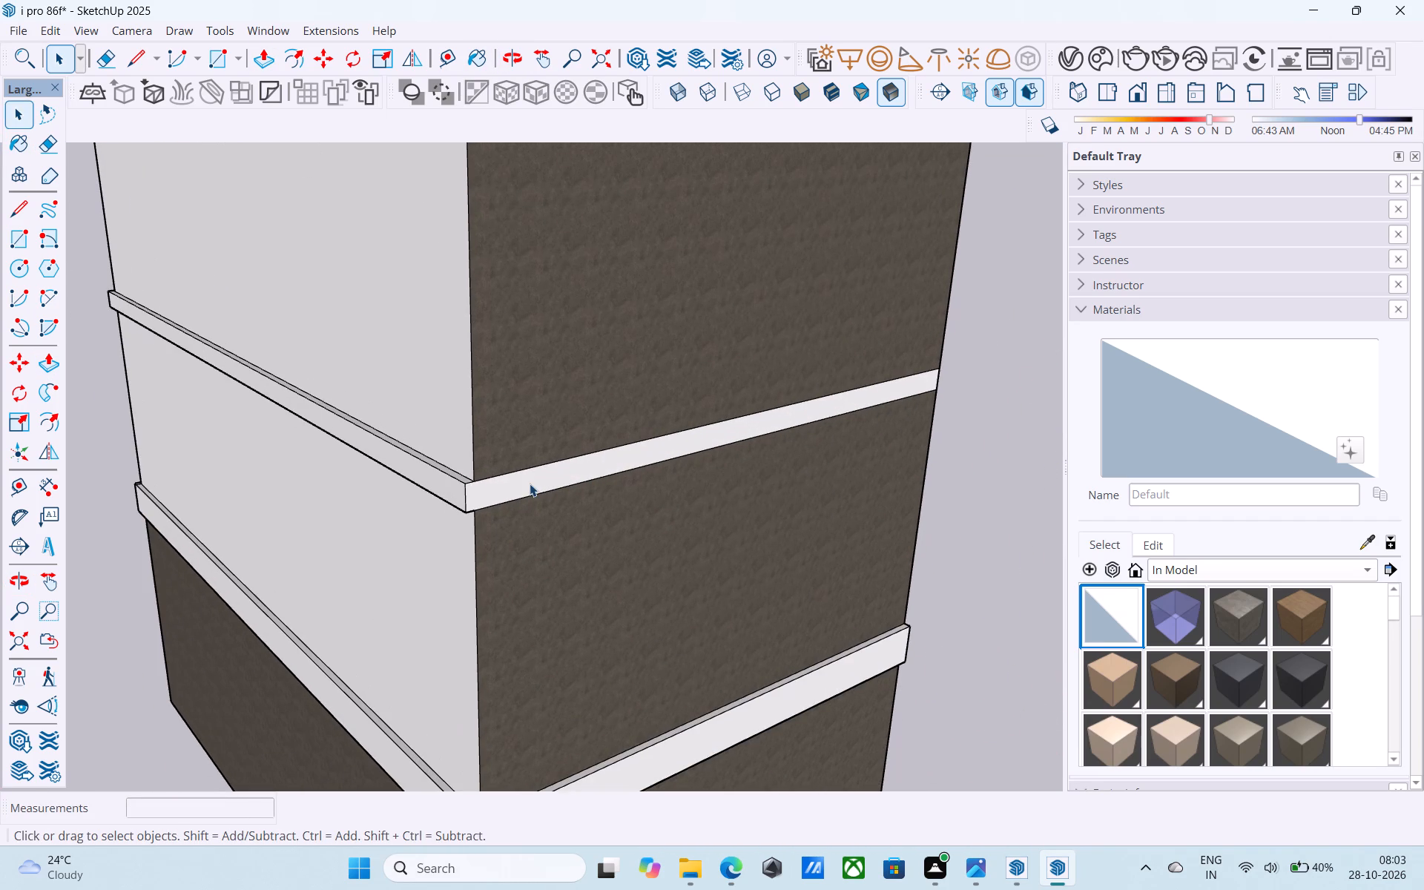
left_click(530, 483)
key("p")
double_click(529, 481)
key("space")
Erase the leftover seam edges on top of the middle band at both rear corners, and save the model.
middle_click_drag(524, 475, 524, 570)
scroll(508, 587, "up", 7)
key("e")
scroll(461, 716, "up", 7)
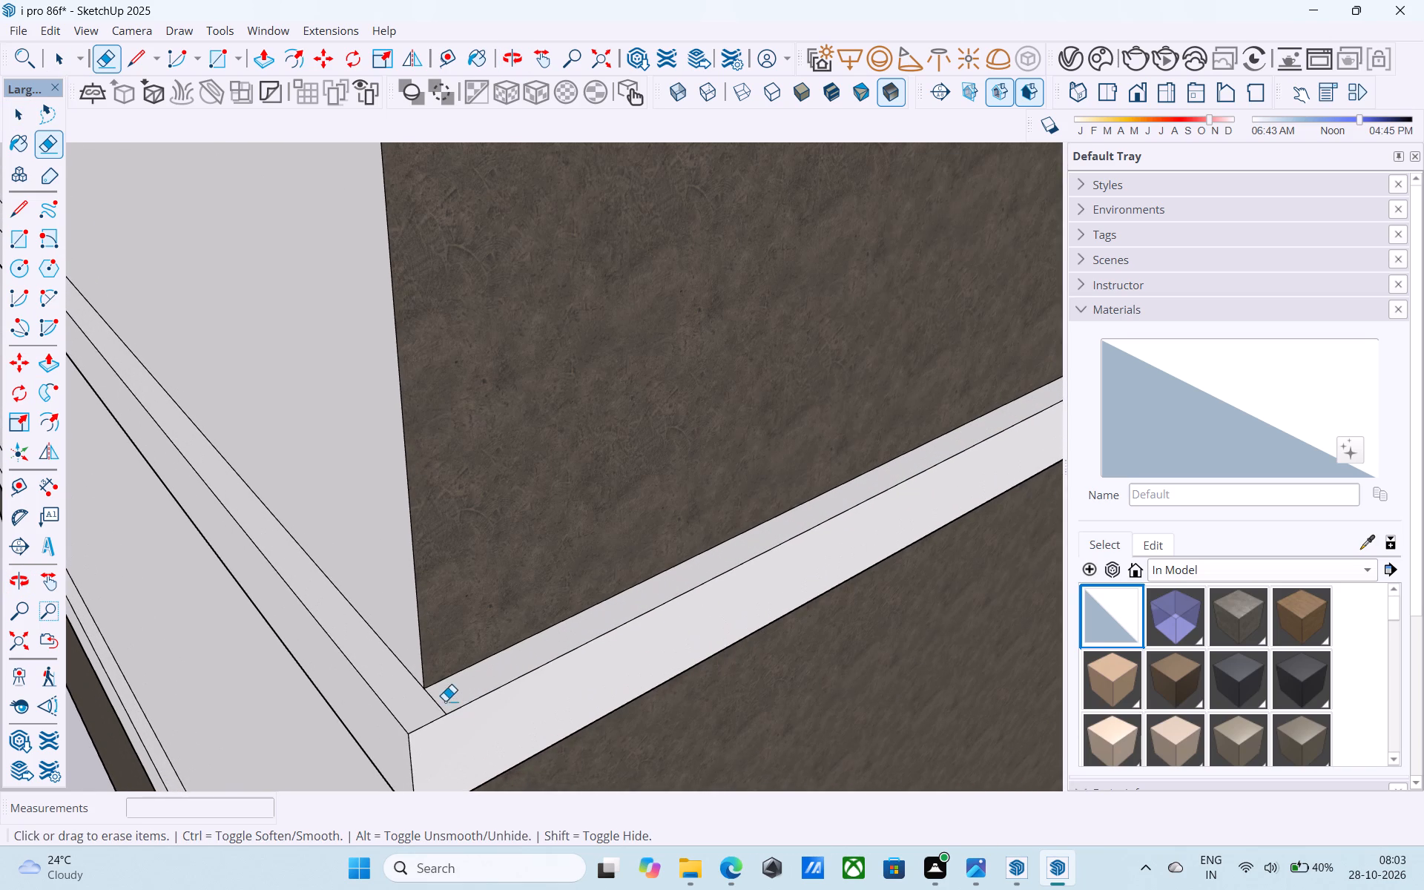
left_click_drag(443, 699, 435, 705)
scroll(435, 705, "down", 20)
scroll(435, 705, "down", 1)
middle_click_drag(419, 602, 460, 603)
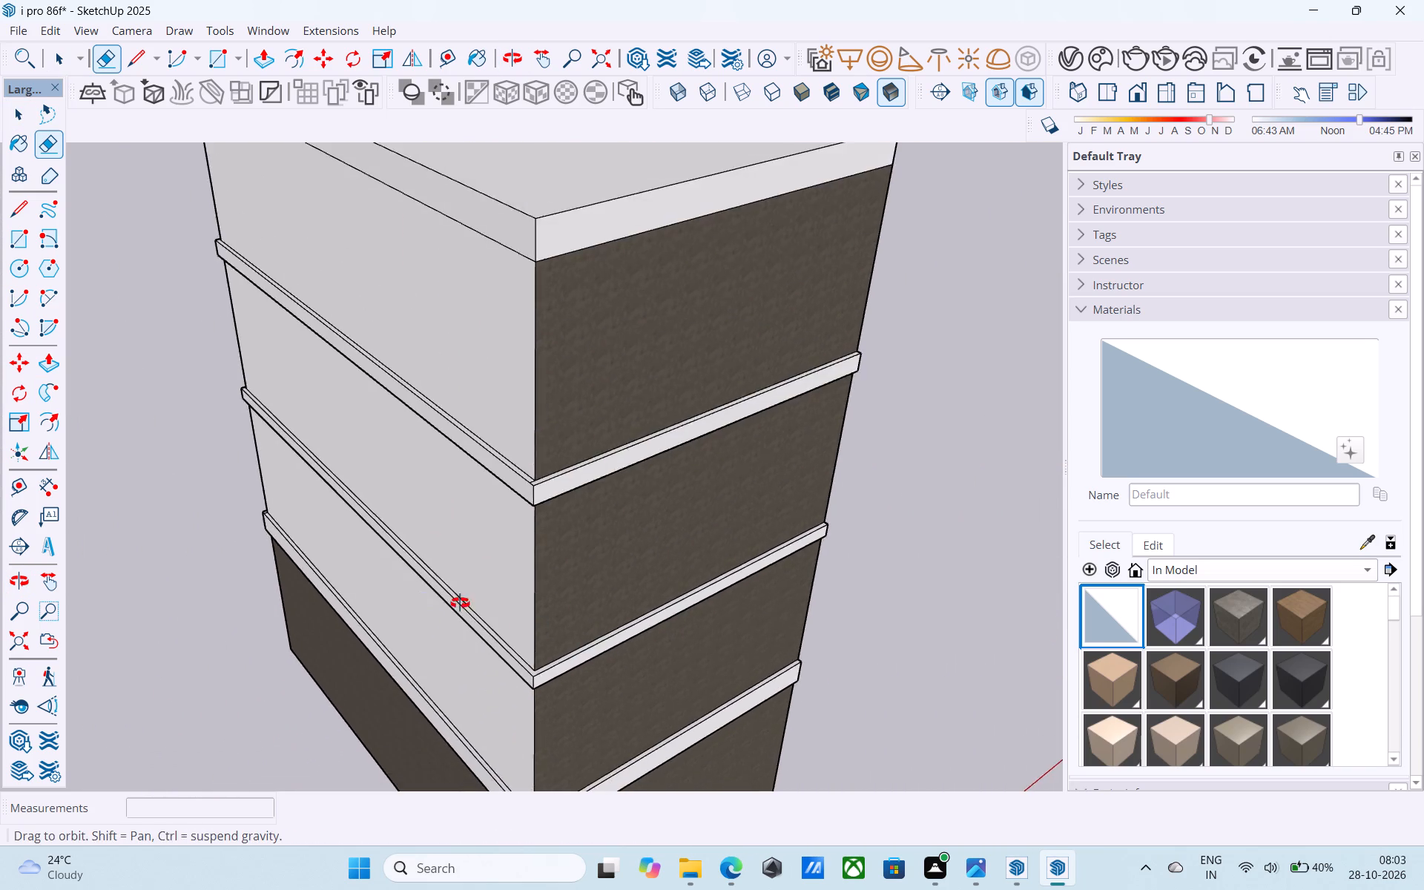
middle_click_drag(460, 603, 1238, 590)
middle_click_drag(395, 581, 400, 602)
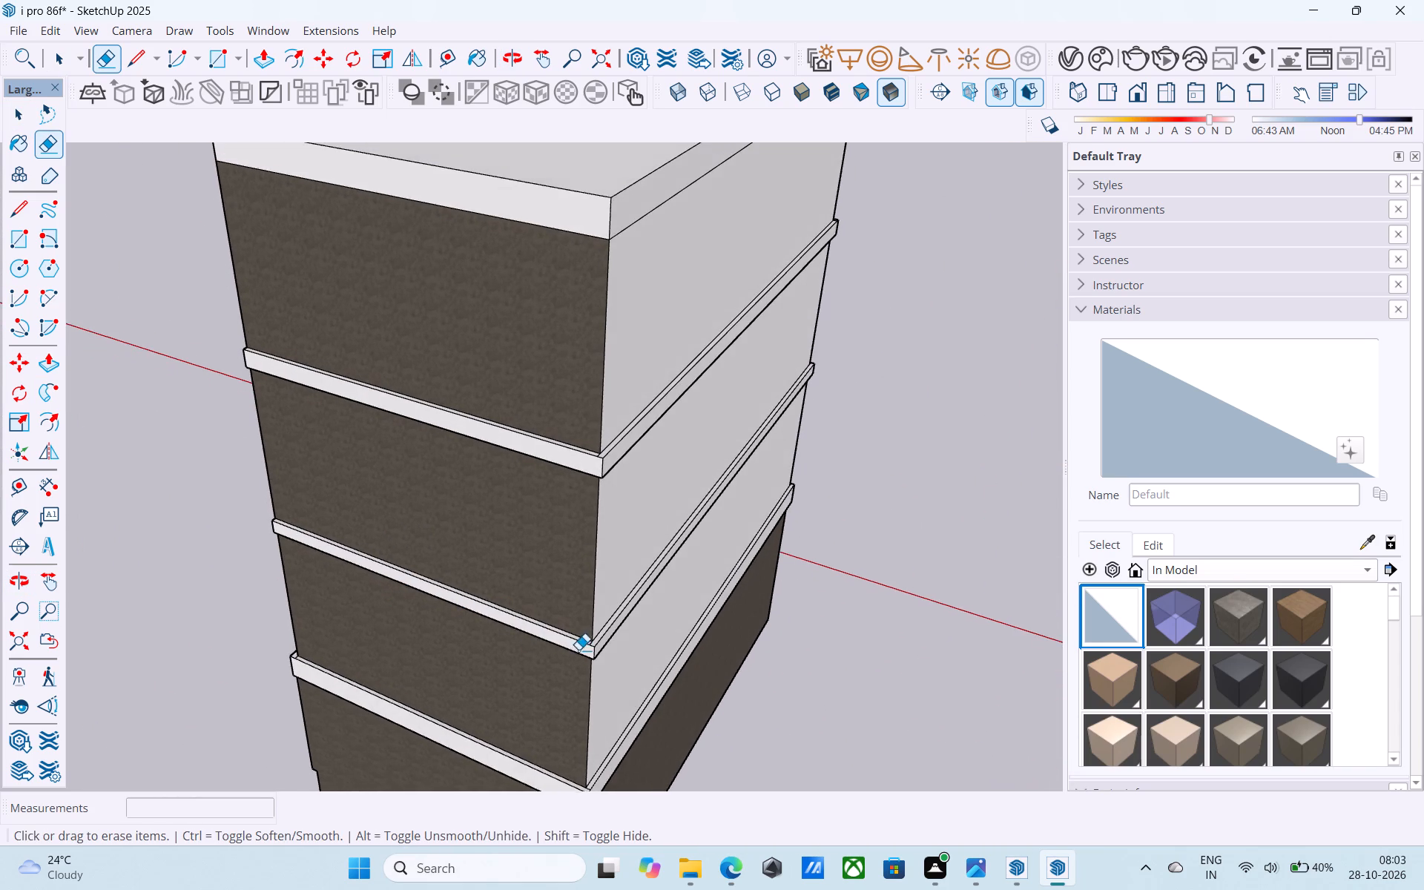
scroll(581, 648, "up", 19)
left_click(587, 640)
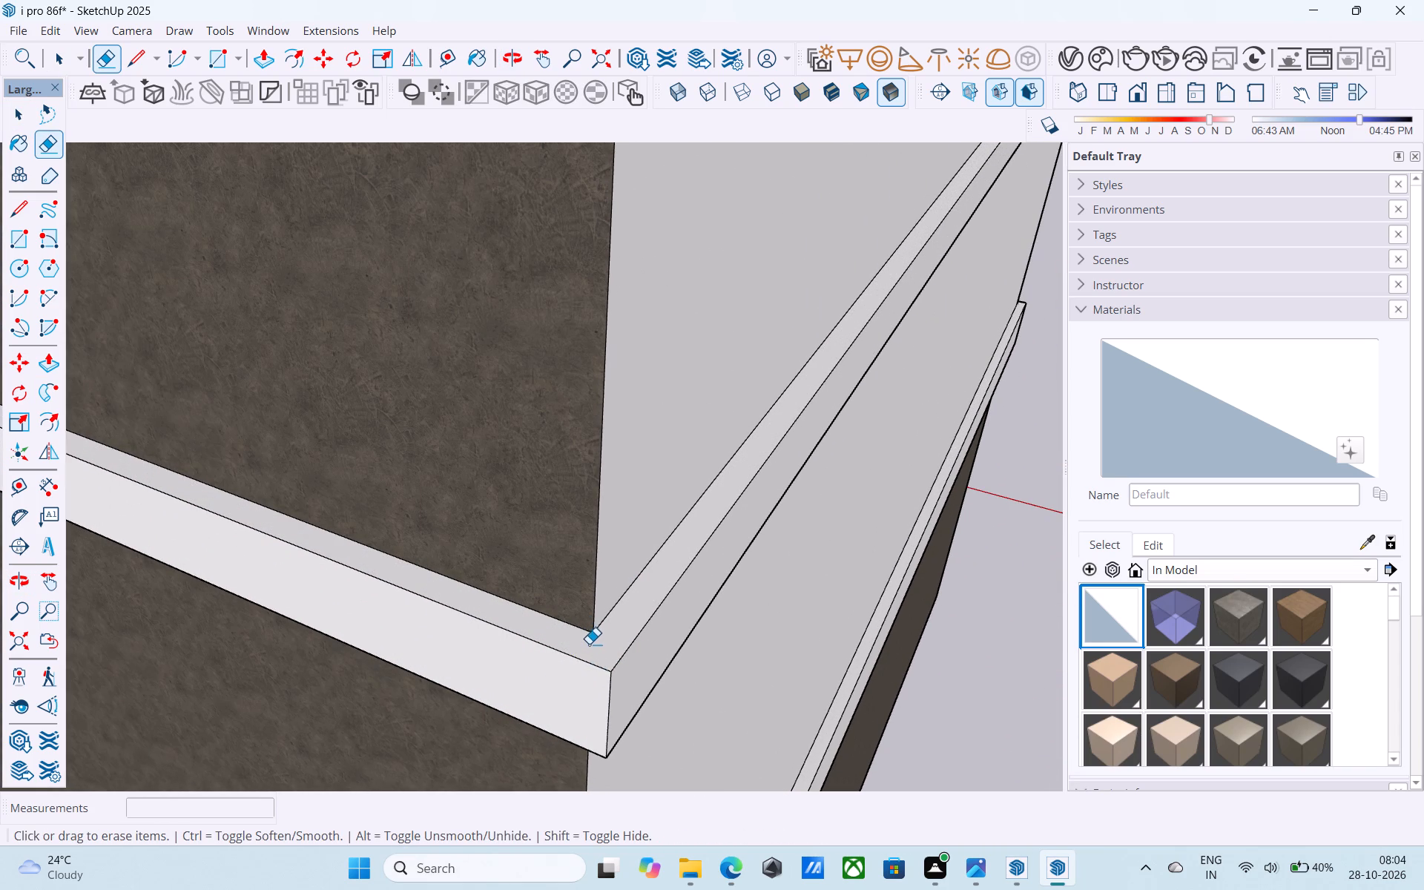
key("space")
key("ctrl+s")
Erase the seam edge on top of the lowest band where it meets the front slab at the fin-side wall's corner.
scroll(587, 629, "down", 2)
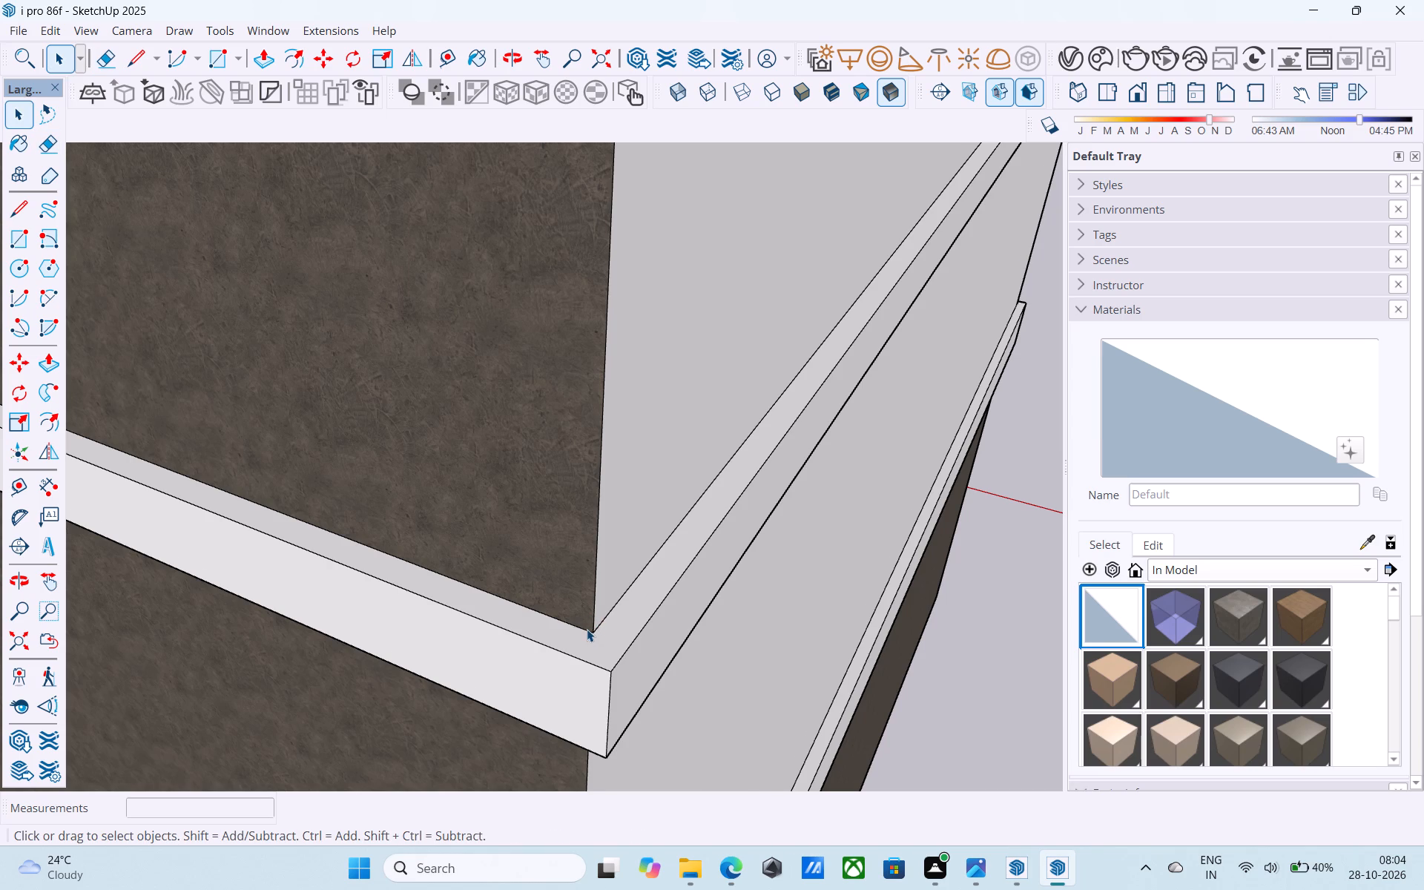
scroll(587, 629, "down", 3)
key("space")
scroll(582, 625, "down", 20)
middle_click_drag(504, 605, 667, 553)
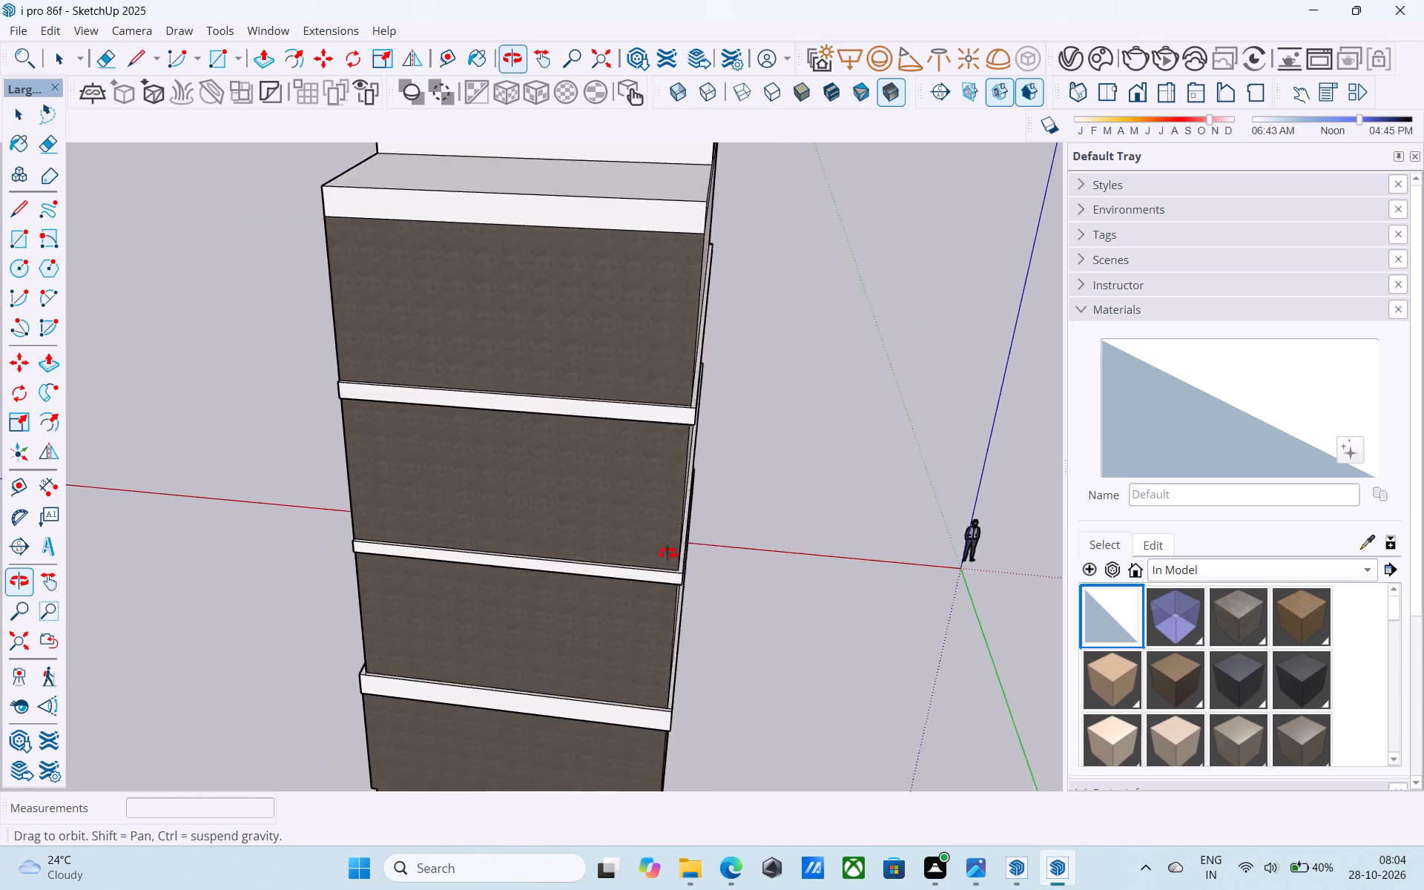
middle_click_drag(667, 553, 918, 574)
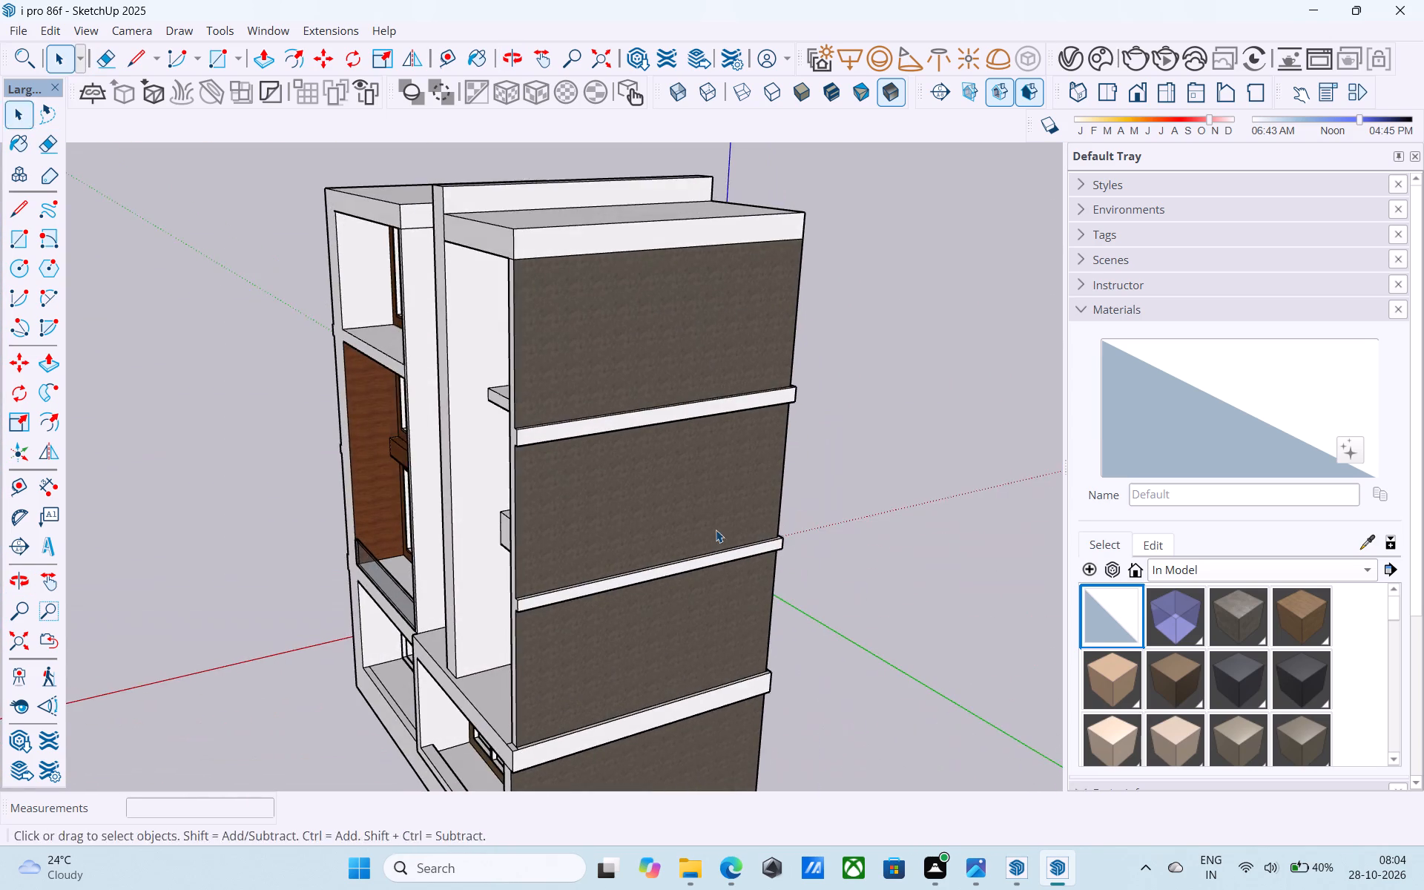
middle_click_drag(713, 530, 961, 464)
middle_click_drag(923, 452, 904, 447)
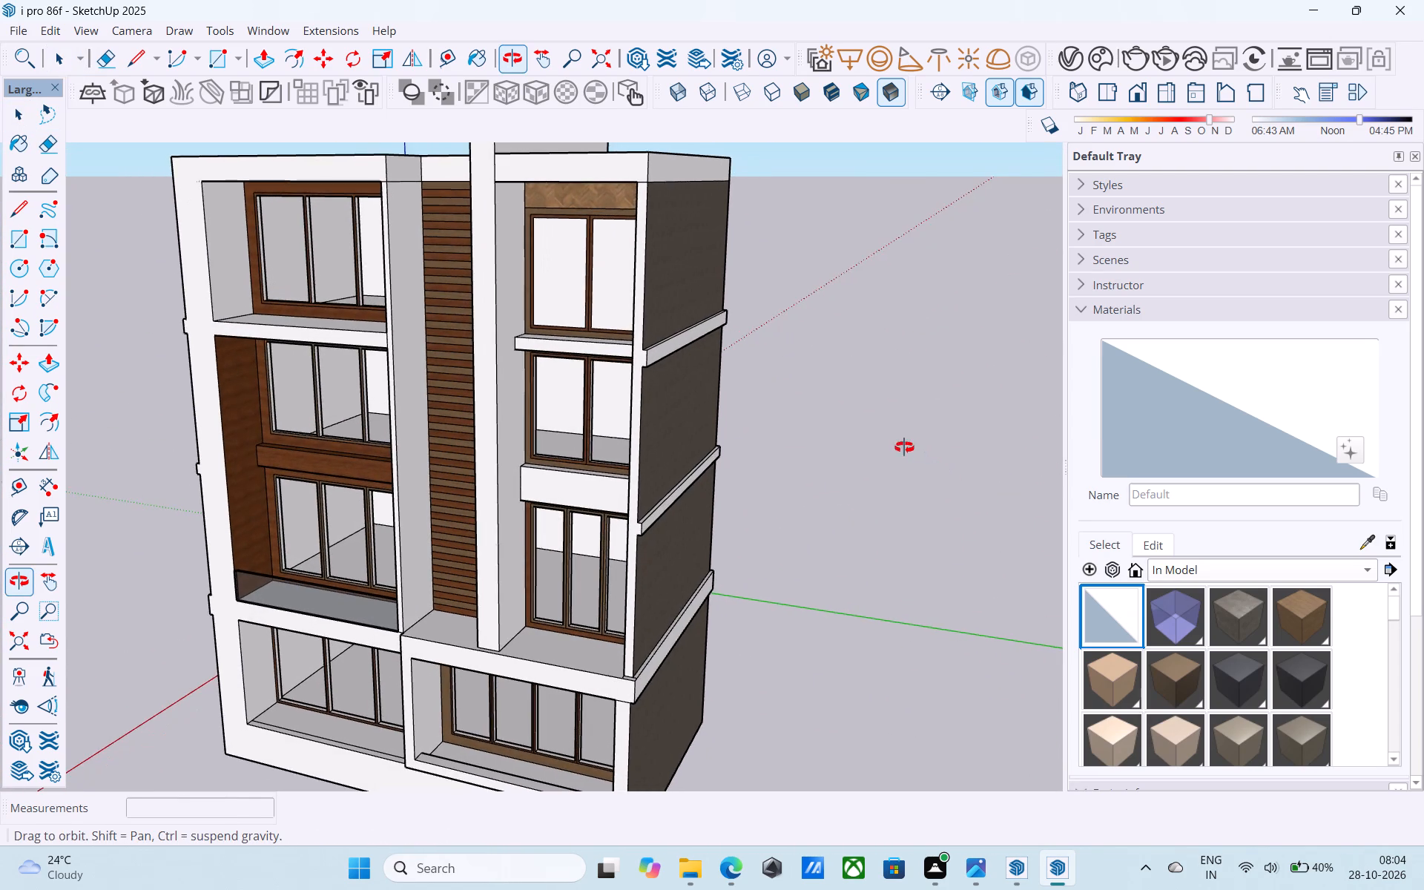
middle_click_drag(904, 447, 989, 445)
middle_click_drag(774, 647, 756, 677)
scroll(646, 631, "up", 7)
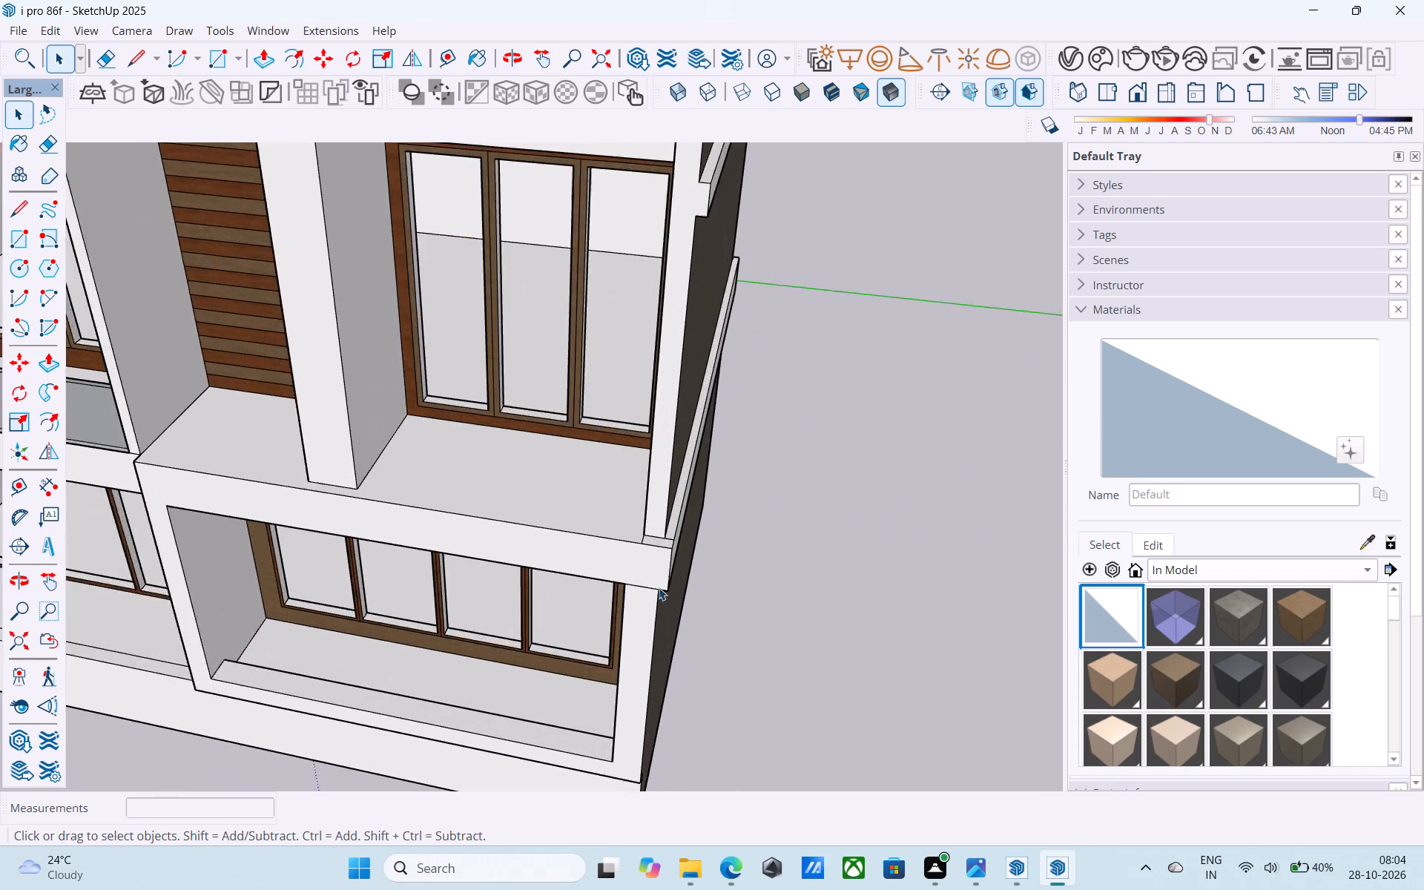
scroll(659, 587, "up", 18)
key("e")
left_click_drag(670, 532, 673, 551)
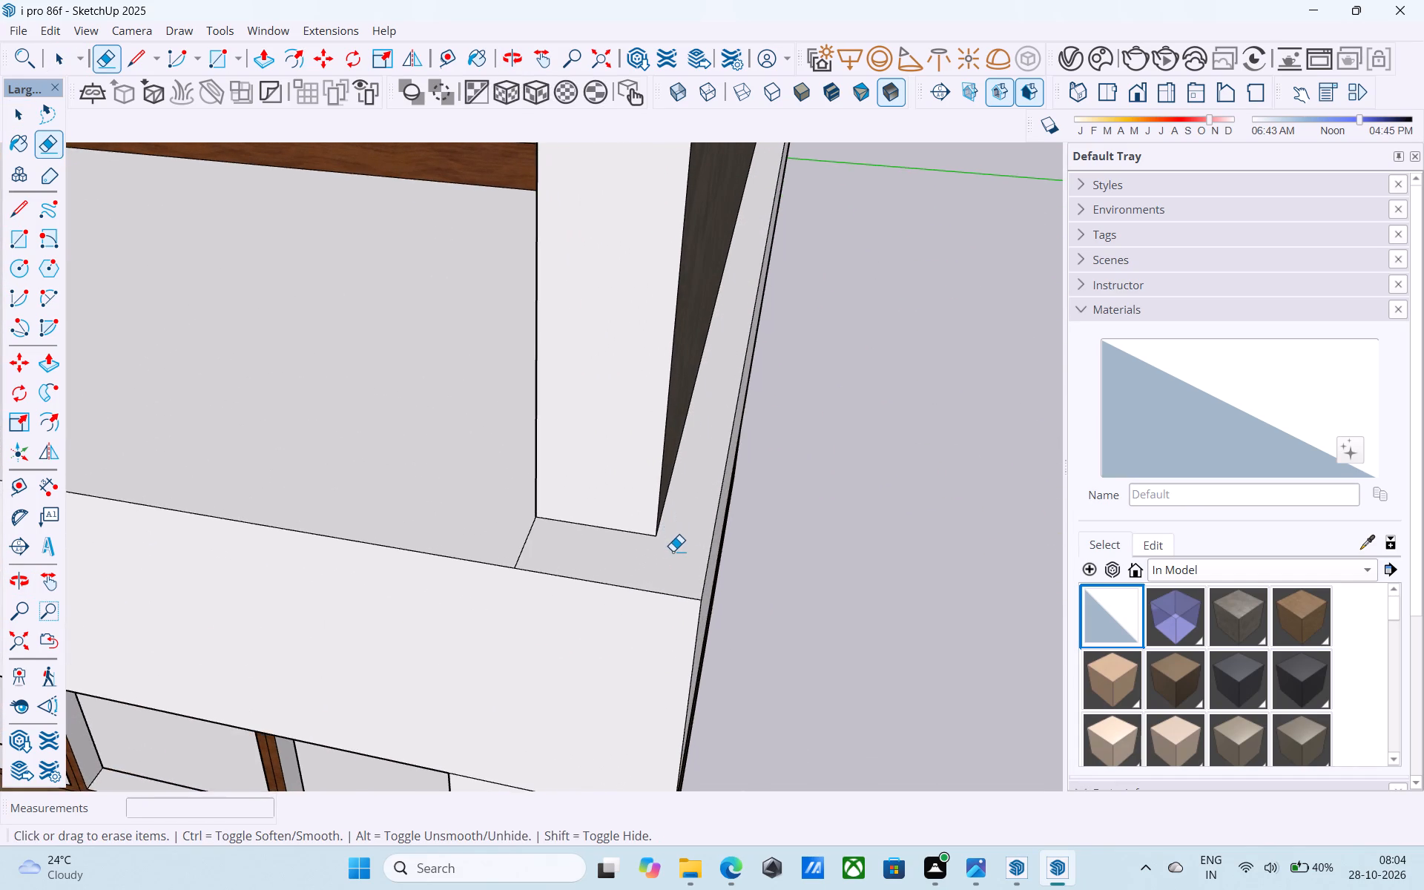
Erase the remaining seam edge on top of the front slab beside the pier at the fin-side corner.
scroll(673, 551, "down", 8)
scroll(676, 549, "up", 1)
scroll(784, 527, "down", 8)
scroll(808, 533, "up", 13)
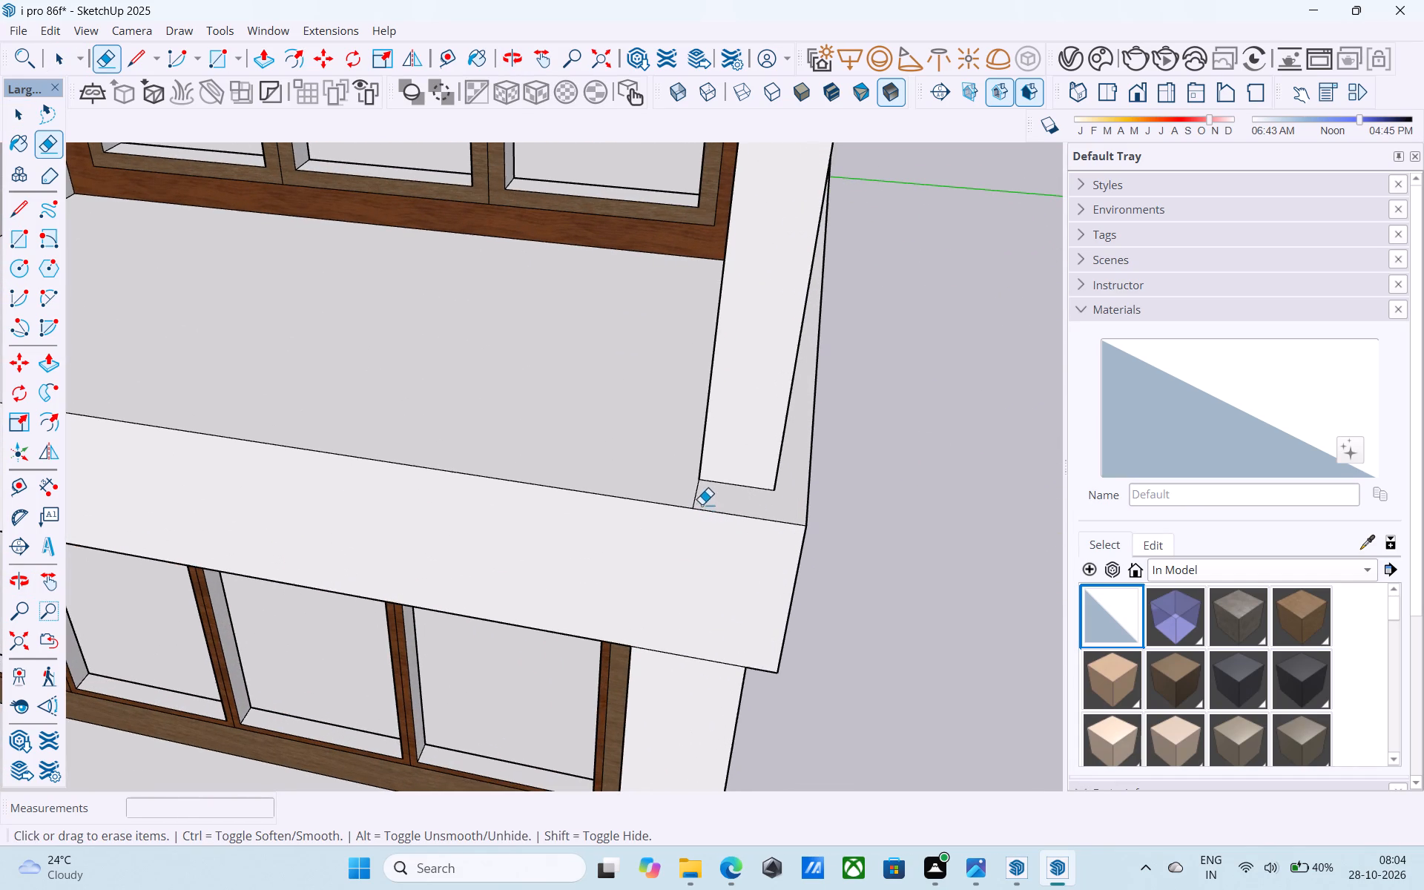
left_click_drag(700, 500, 693, 494)
Draw a 2' vertical line closing the lowest band's end where it meets the front frame at the balcony-side corner.
scroll(692, 494, "down", 10)
scroll(843, 512, "down", 6)
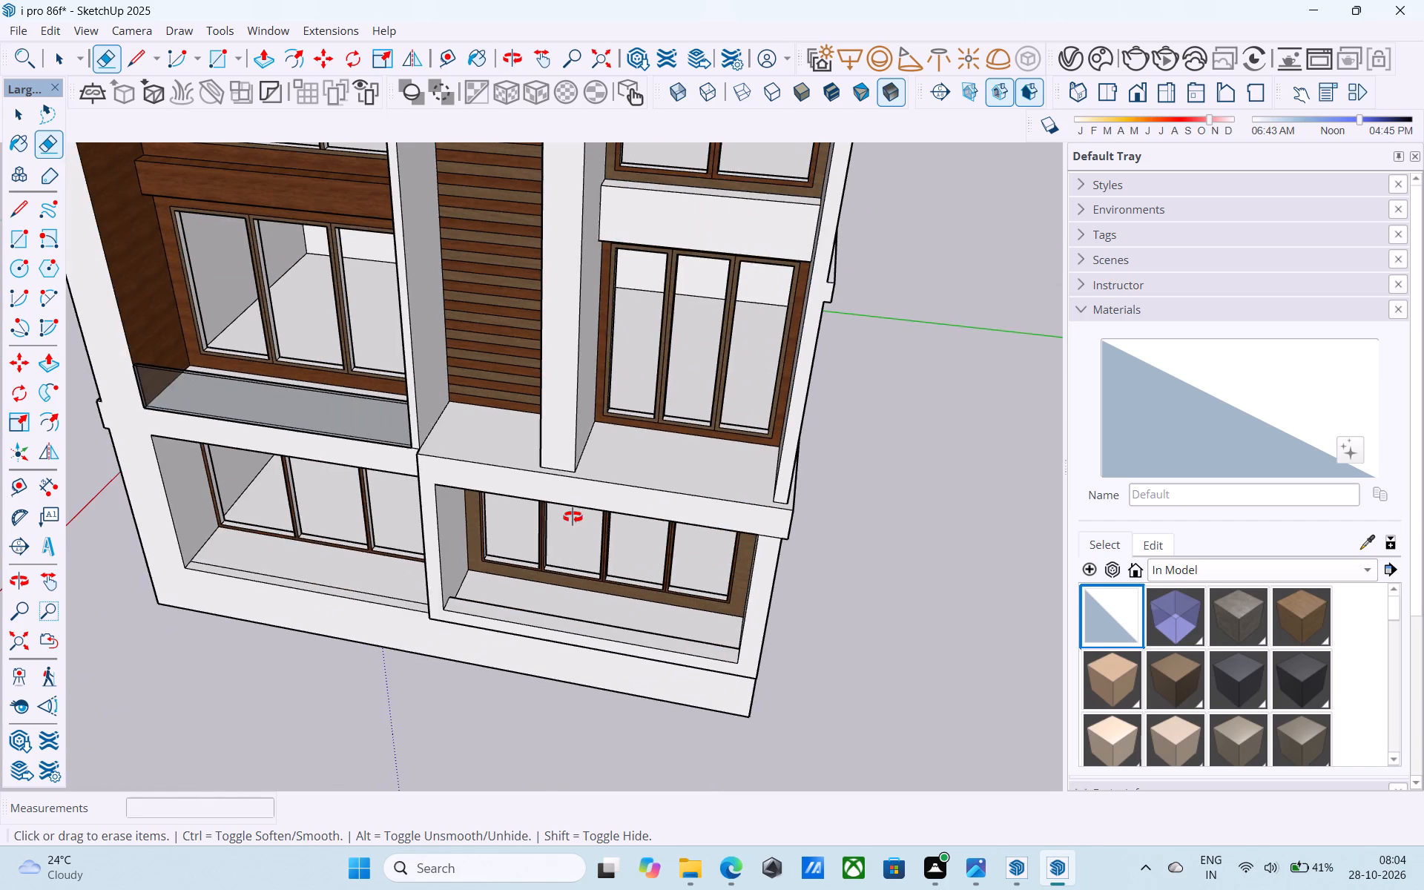
middle_click_drag(573, 517, 878, 495)
scroll(880, 487, "down", 5)
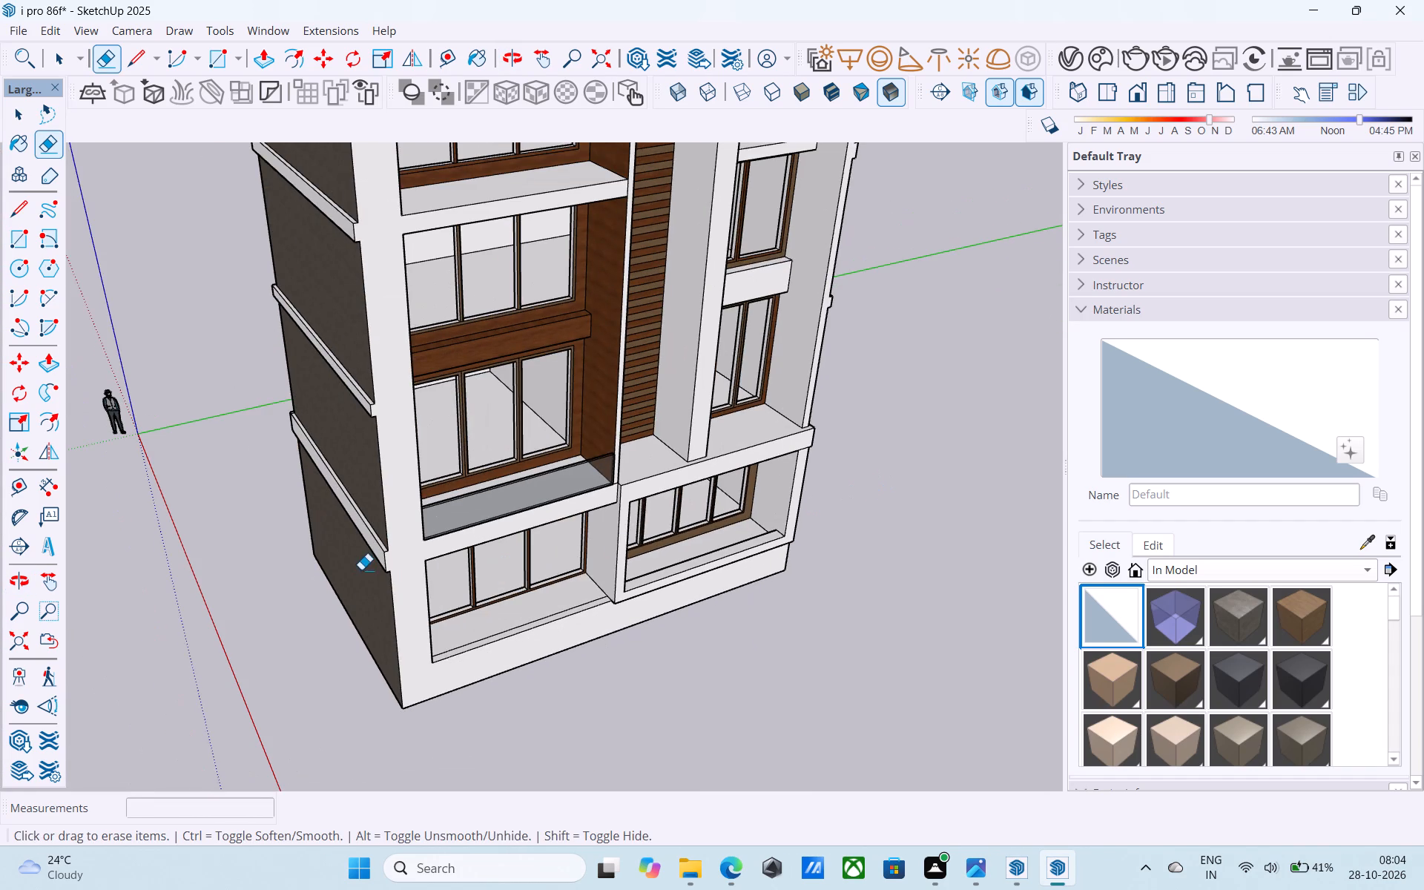
middle_click_drag(361, 568, 369, 560)
scroll(371, 555, "up", 5)
key("l")
scroll(386, 539, "up", 9)
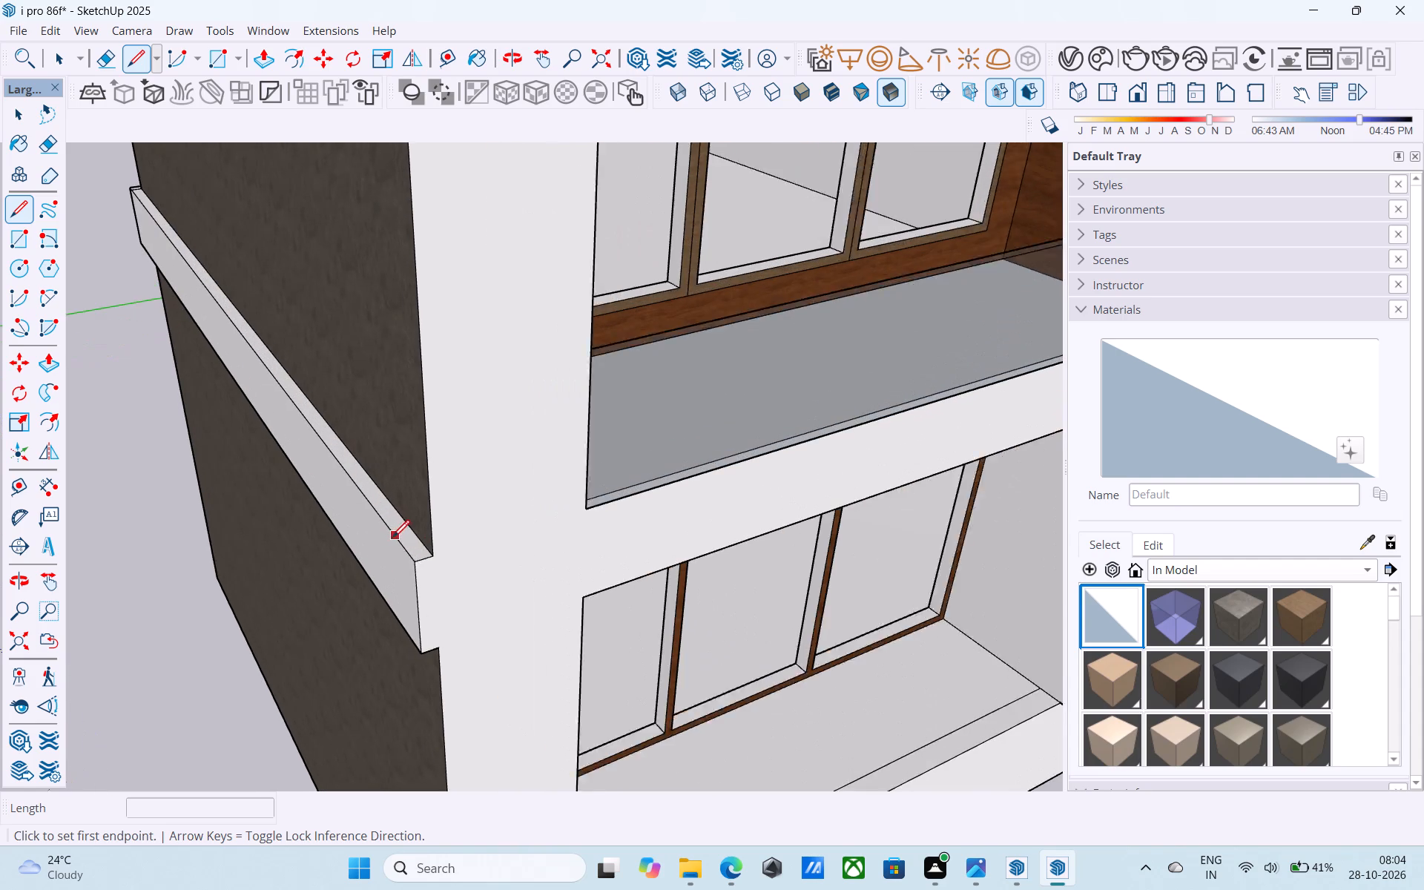
scroll(392, 539, "up", 1)
left_click(439, 559)
scroll(441, 576, "down", 2)
middle_click_drag(441, 577, 416, 388)
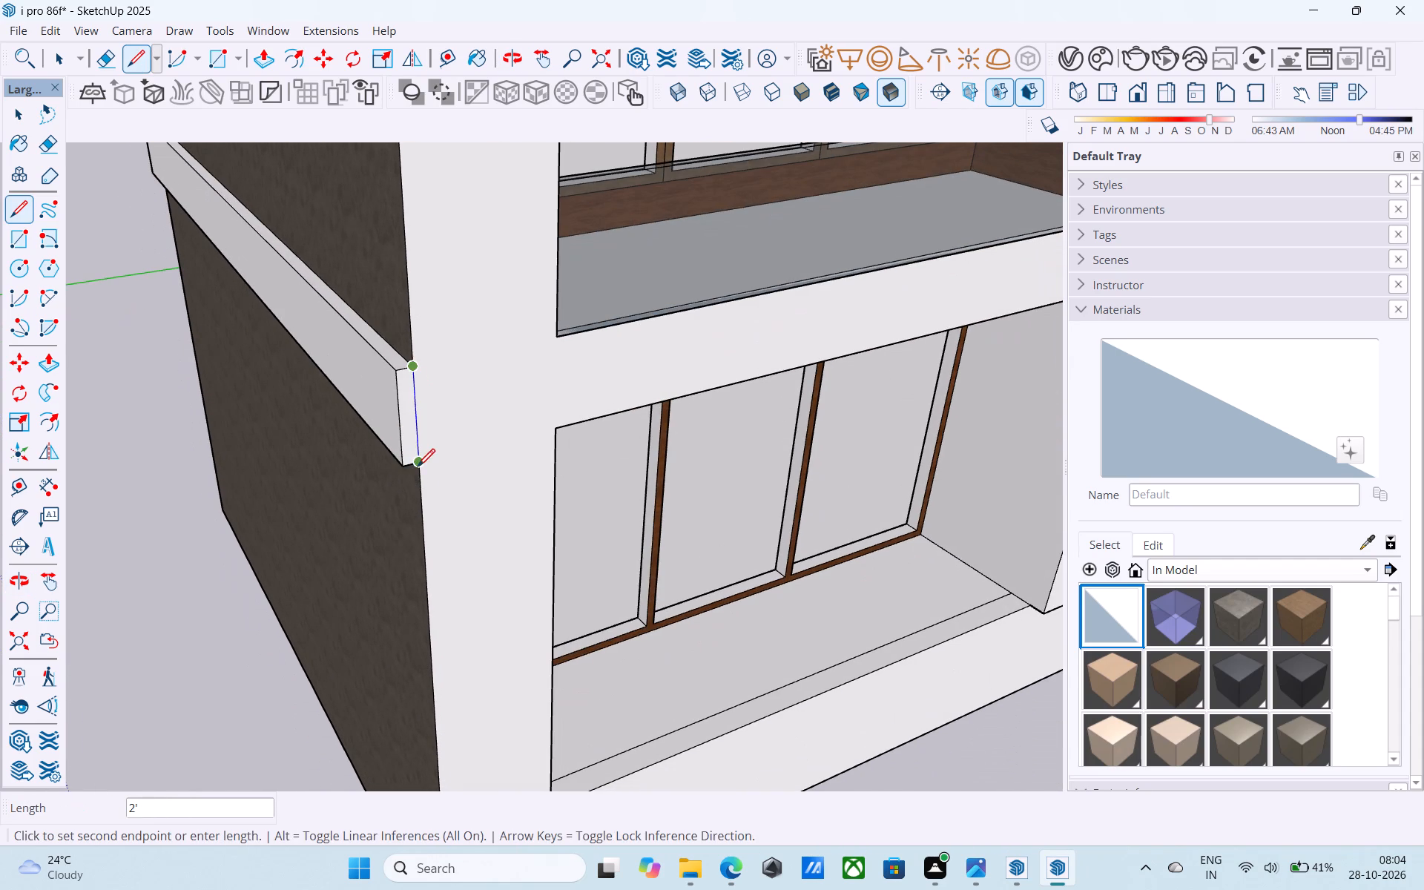
left_click(418, 468)
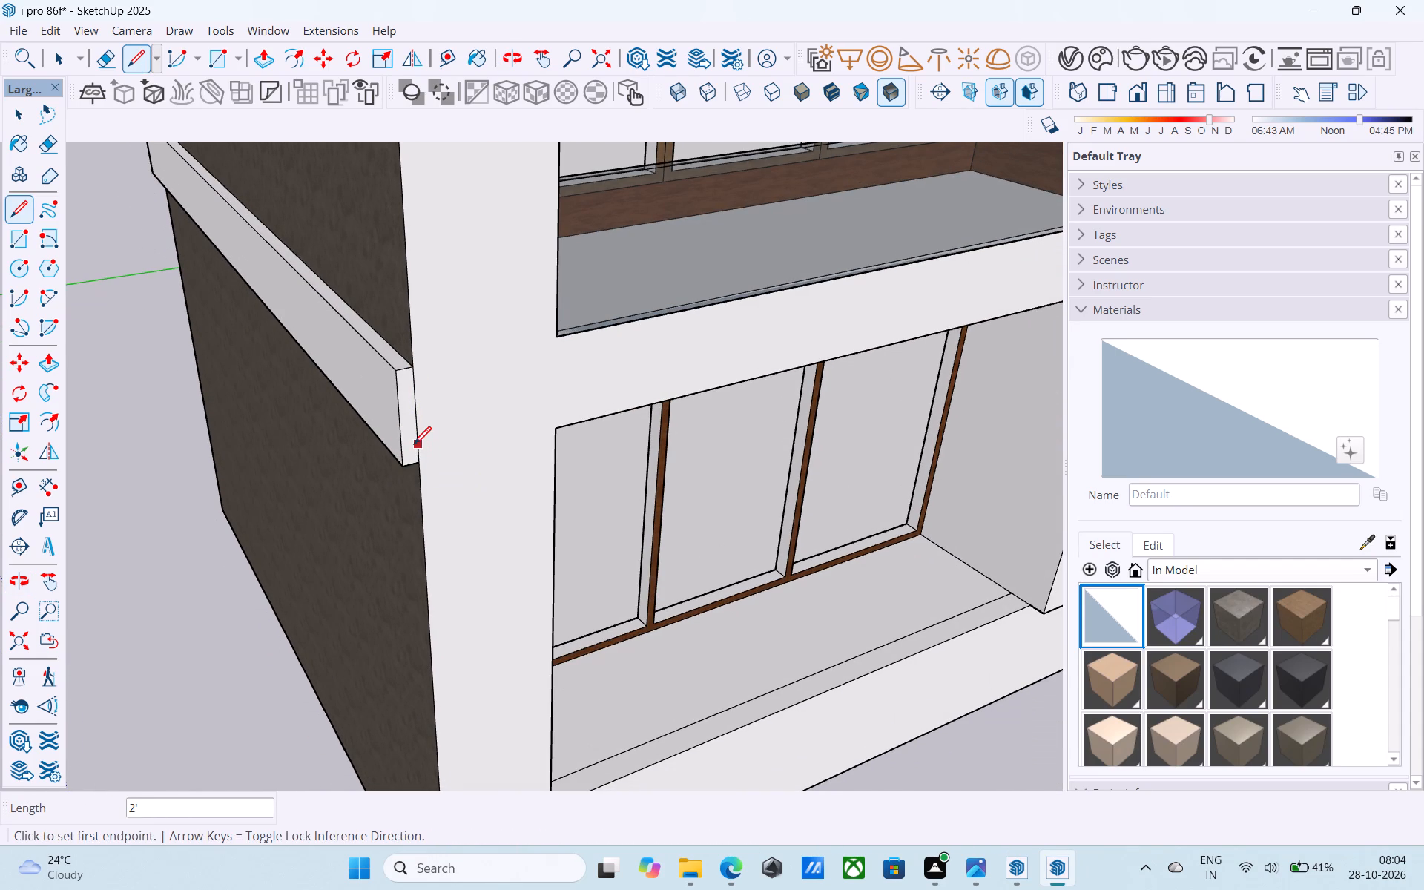
Inspect the lowest band's junctions with the front frame at both corners, and save the model.
scroll(414, 446, "down", 10)
middle_click_drag(419, 458, 566, 591)
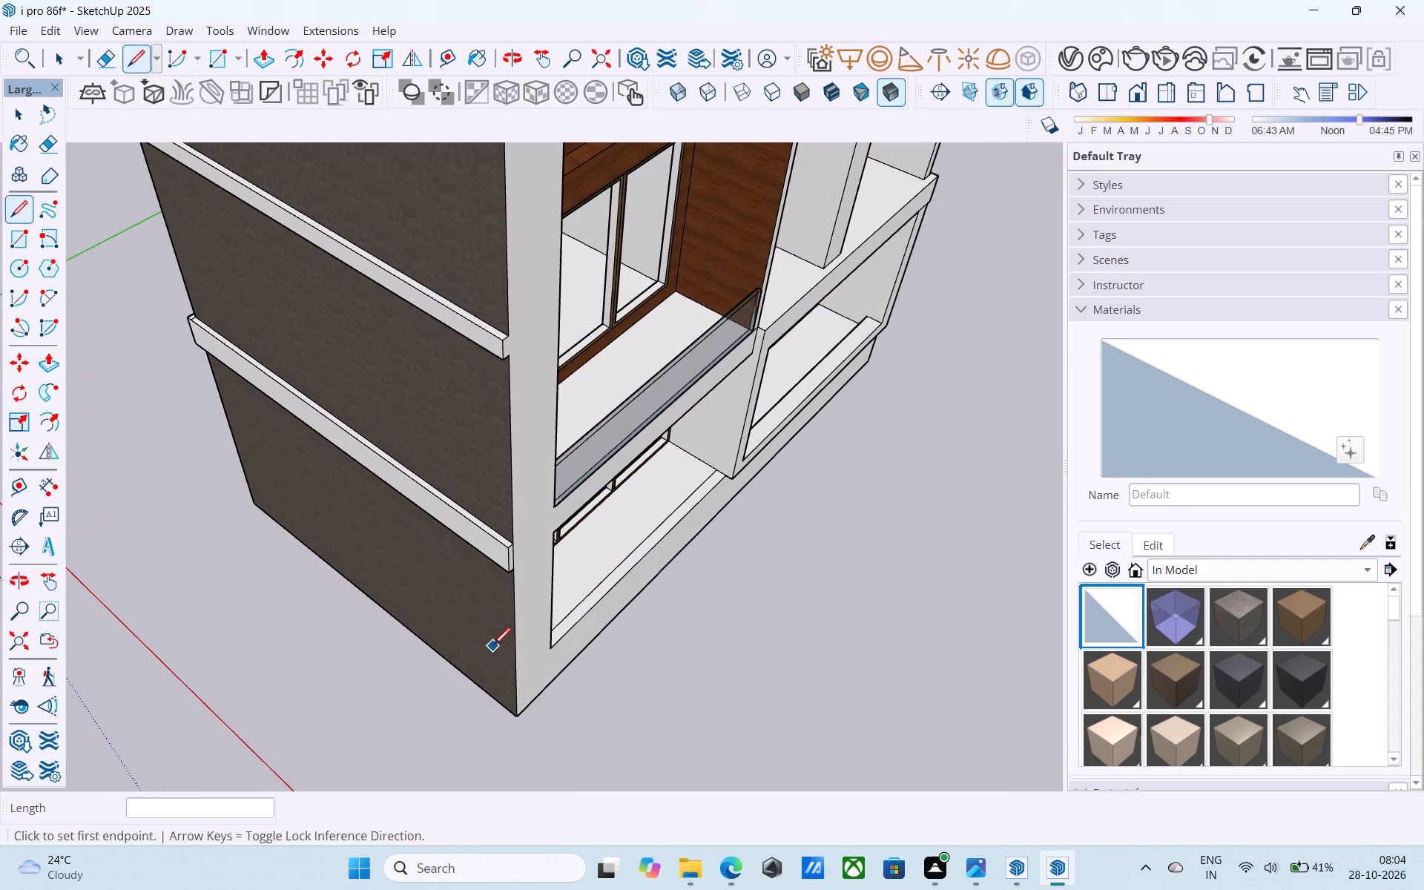
scroll(507, 614, "down", 4)
middle_click_drag(507, 619, 828, 459)
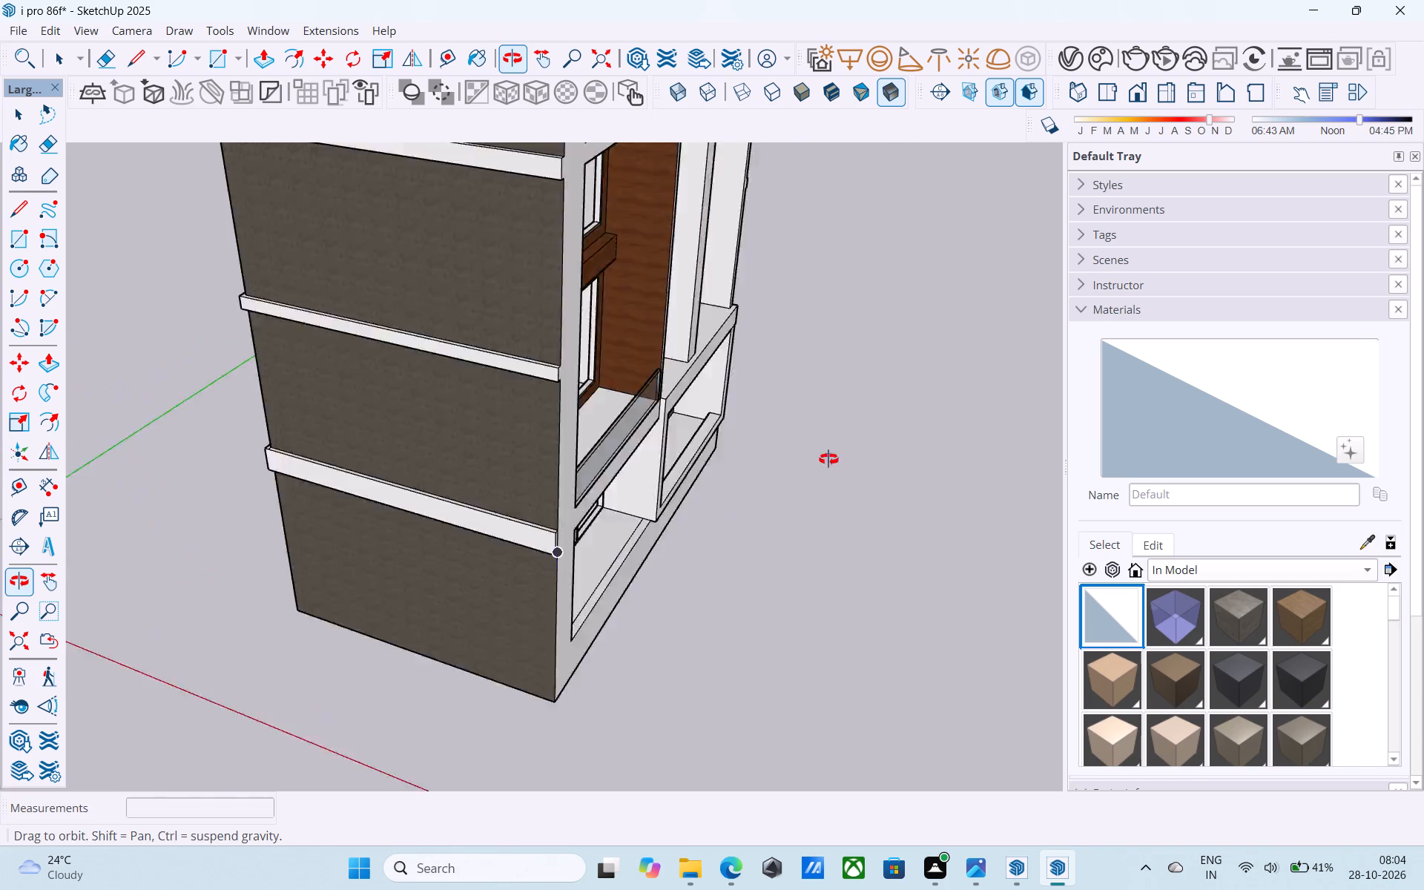
middle_click_drag(828, 459, 858, 452)
middle_click_drag(502, 518, 1095, 458)
middle_click_drag(677, 492, 1106, 488)
middle_click_drag(647, 501, 955, 518)
middle_click_drag(451, 543, 745, 541)
scroll(601, 512, "up", 9)
middle_click_drag(592, 510, 743, 521)
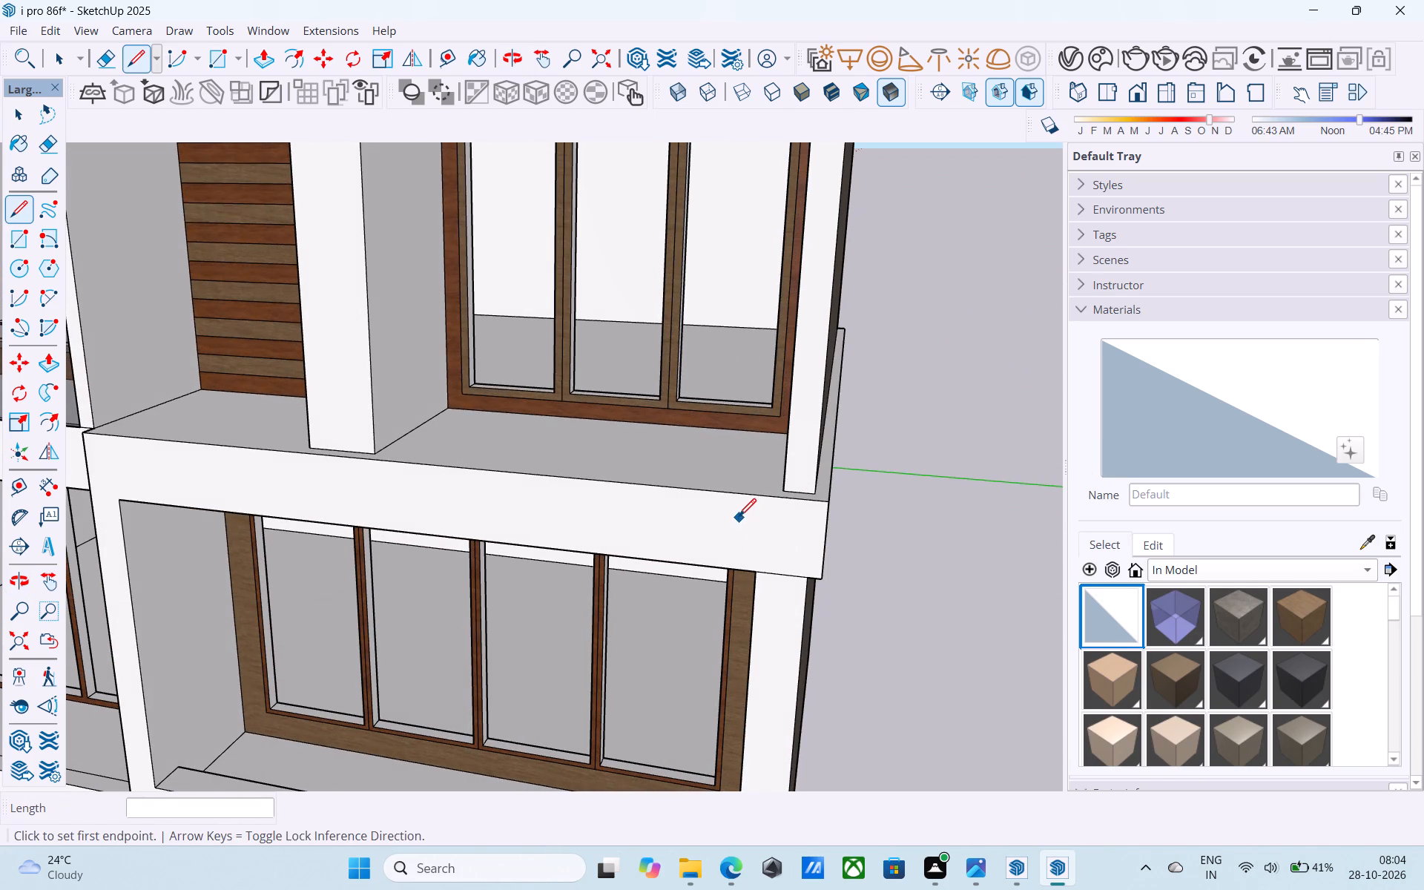
middle_click_drag(739, 518, 660, 540)
key("space")
key("ctrl+s")
Examine the front facade and the bands and roof slab on the balcony-side wall.
scroll(654, 521, "down", 4)
middle_click_drag(646, 539, 641, 460, "shift")
scroll(645, 454, "down", 5)
middle_click_drag(647, 472, 1012, 551, "shift")
middle_click_drag(678, 392, 676, 468, "shift")
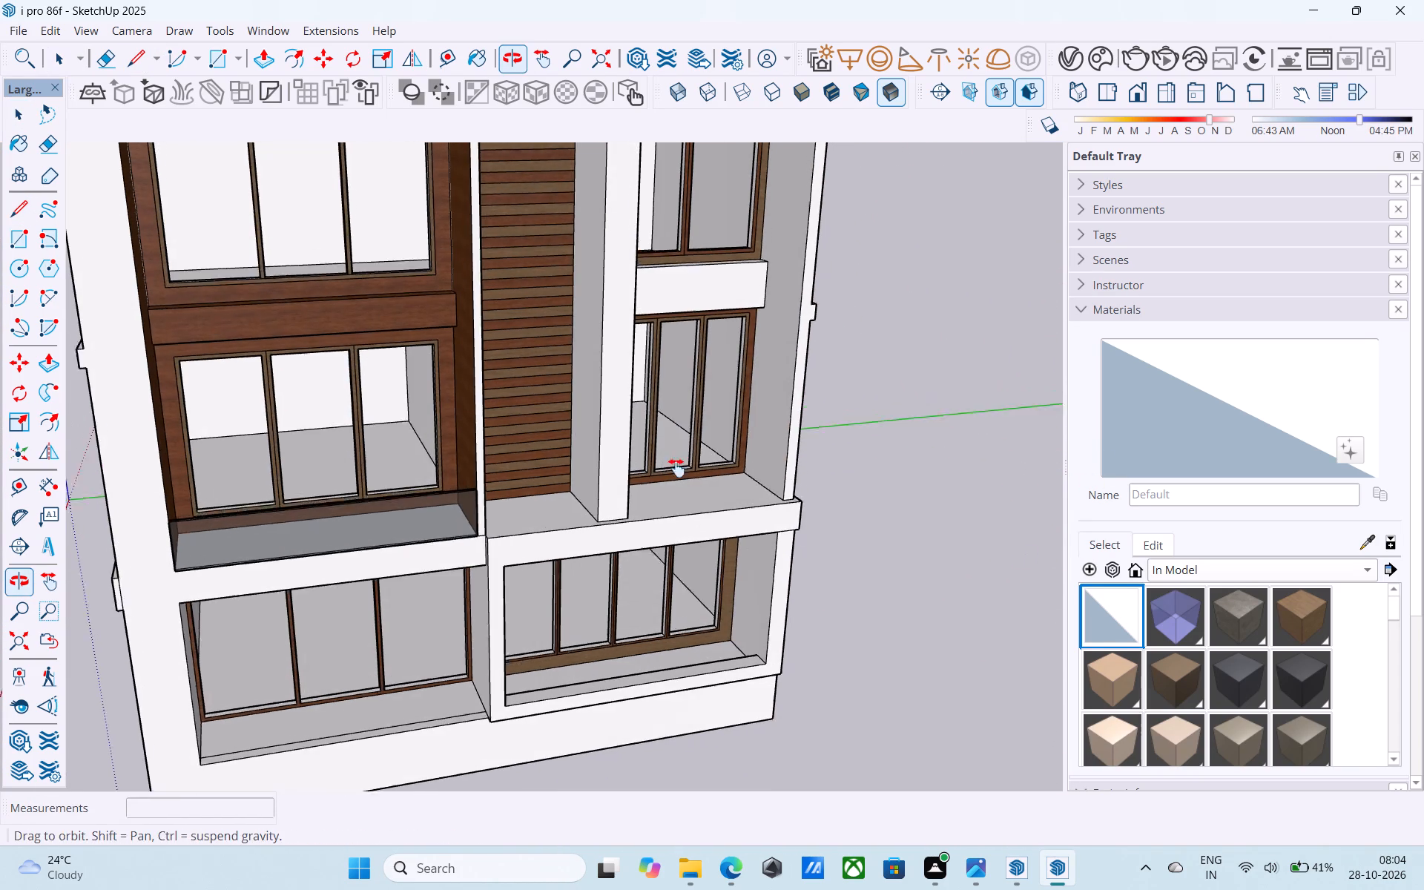
middle_click_drag(676, 468, 671, 510, "shift")
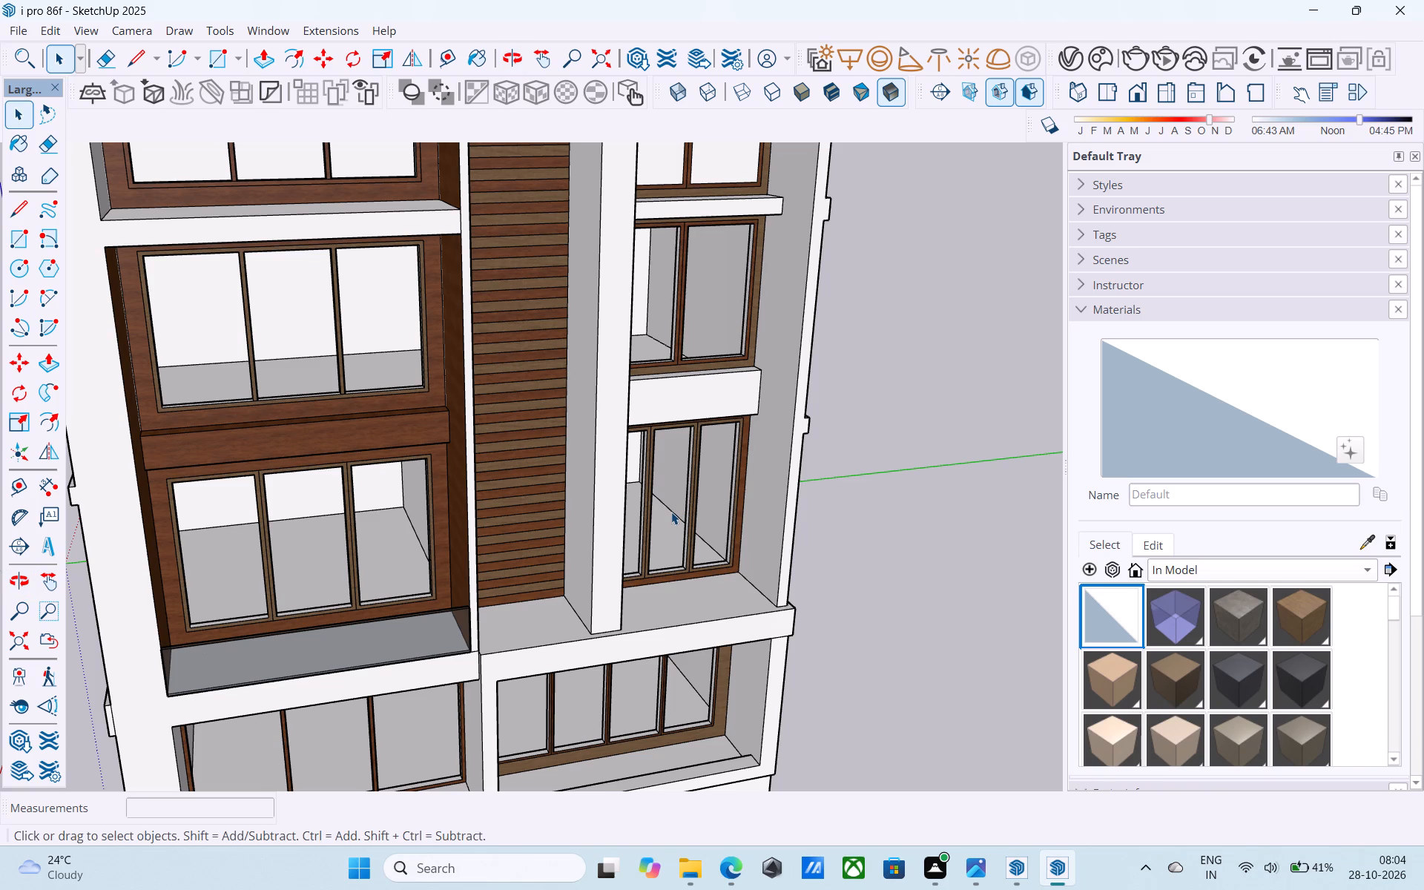
scroll(544, 525, "down", 7)
middle_click_drag(481, 501, 912, 504)
middle_click_drag(583, 455, 567, 426)
scroll(567, 426, "up", 1)
middle_click_drag(464, 438, 461, 442)
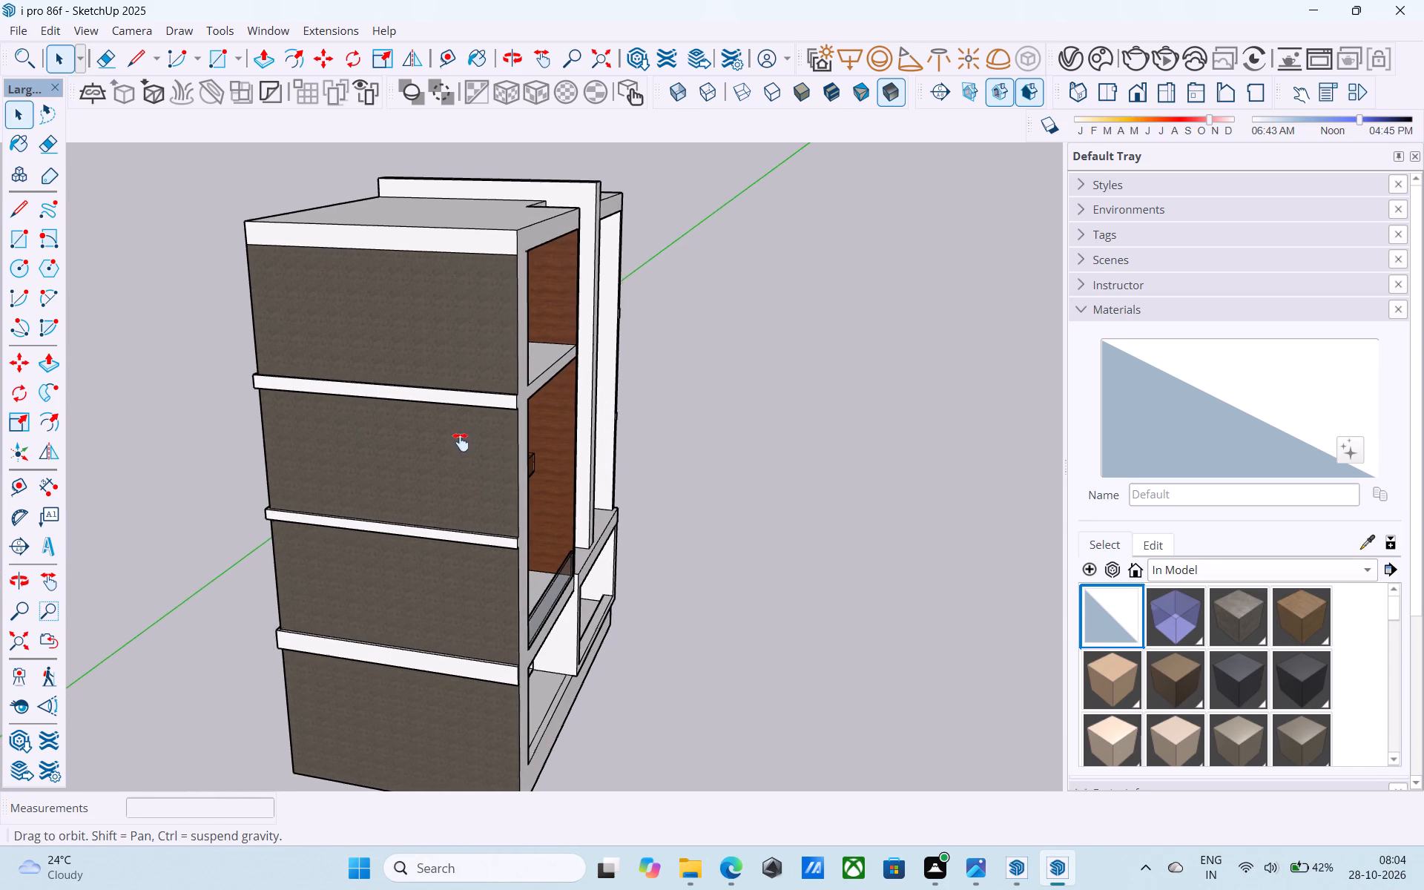
middle_click_drag(461, 442, 505, 446)
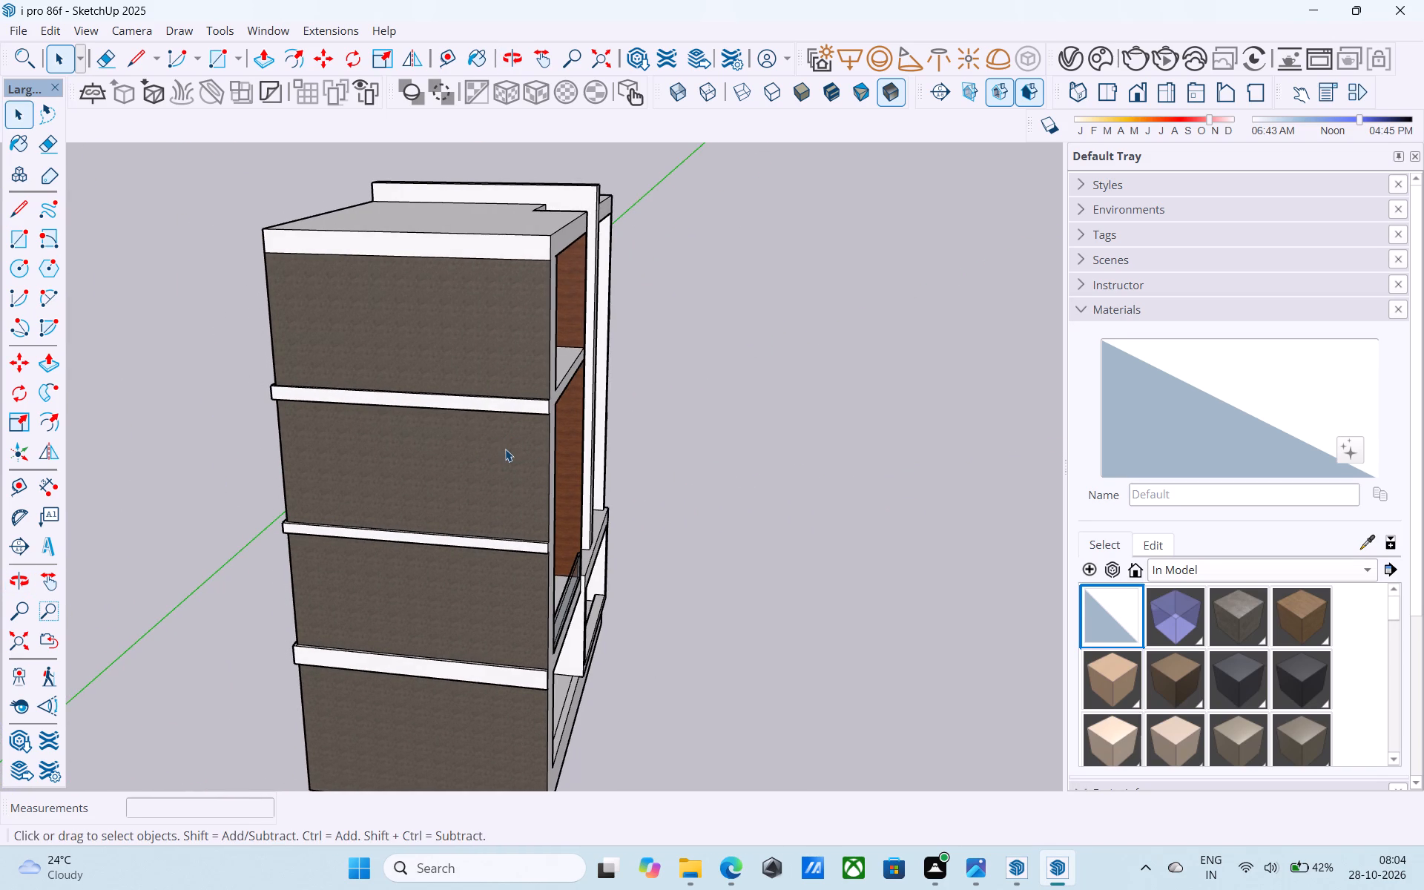
middle_click_drag(505, 449, 512, 530)
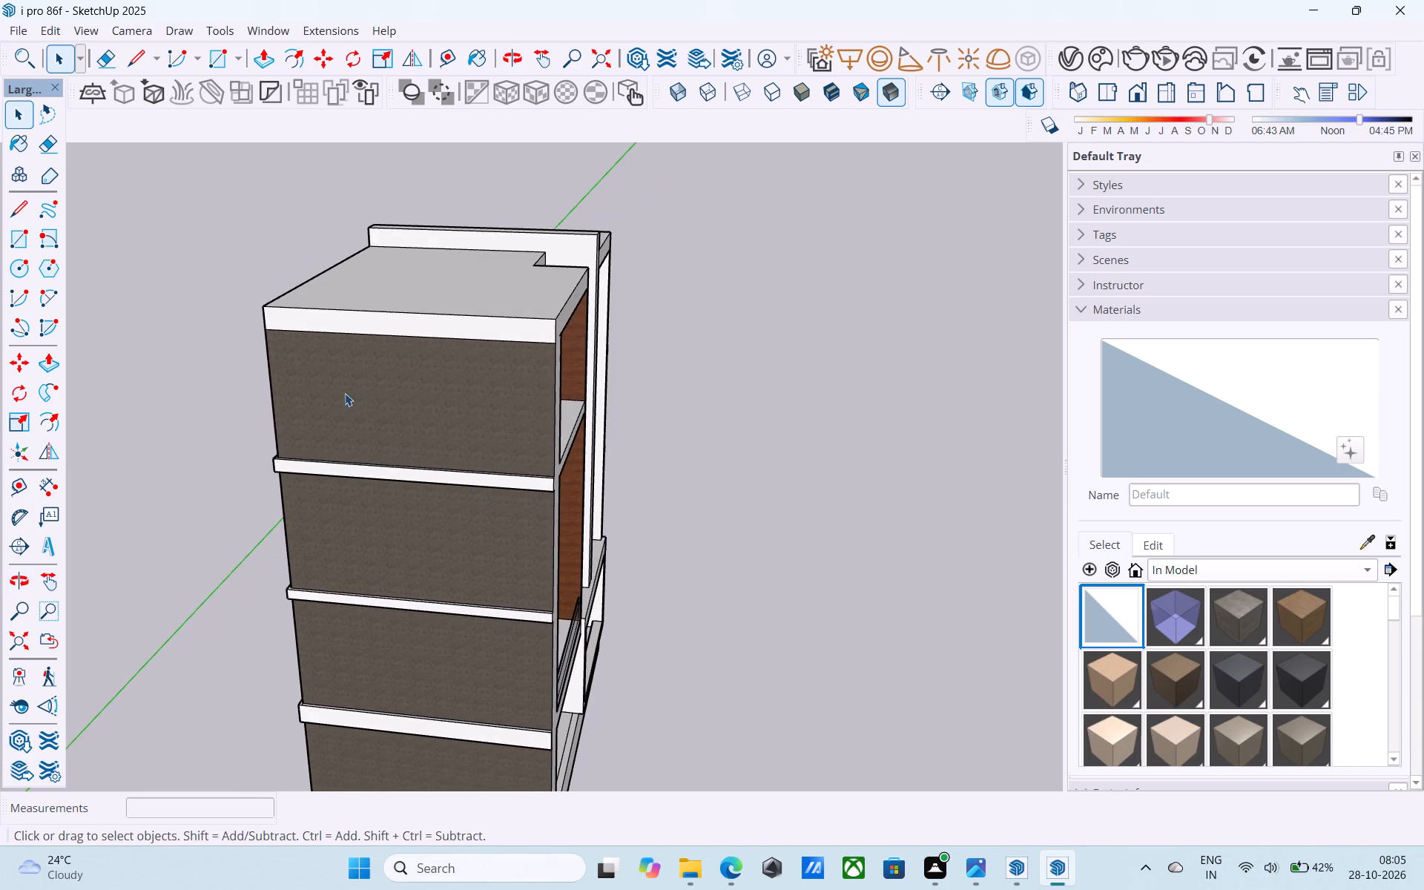
middle_click_drag(334, 386, 330, 411, "shift")
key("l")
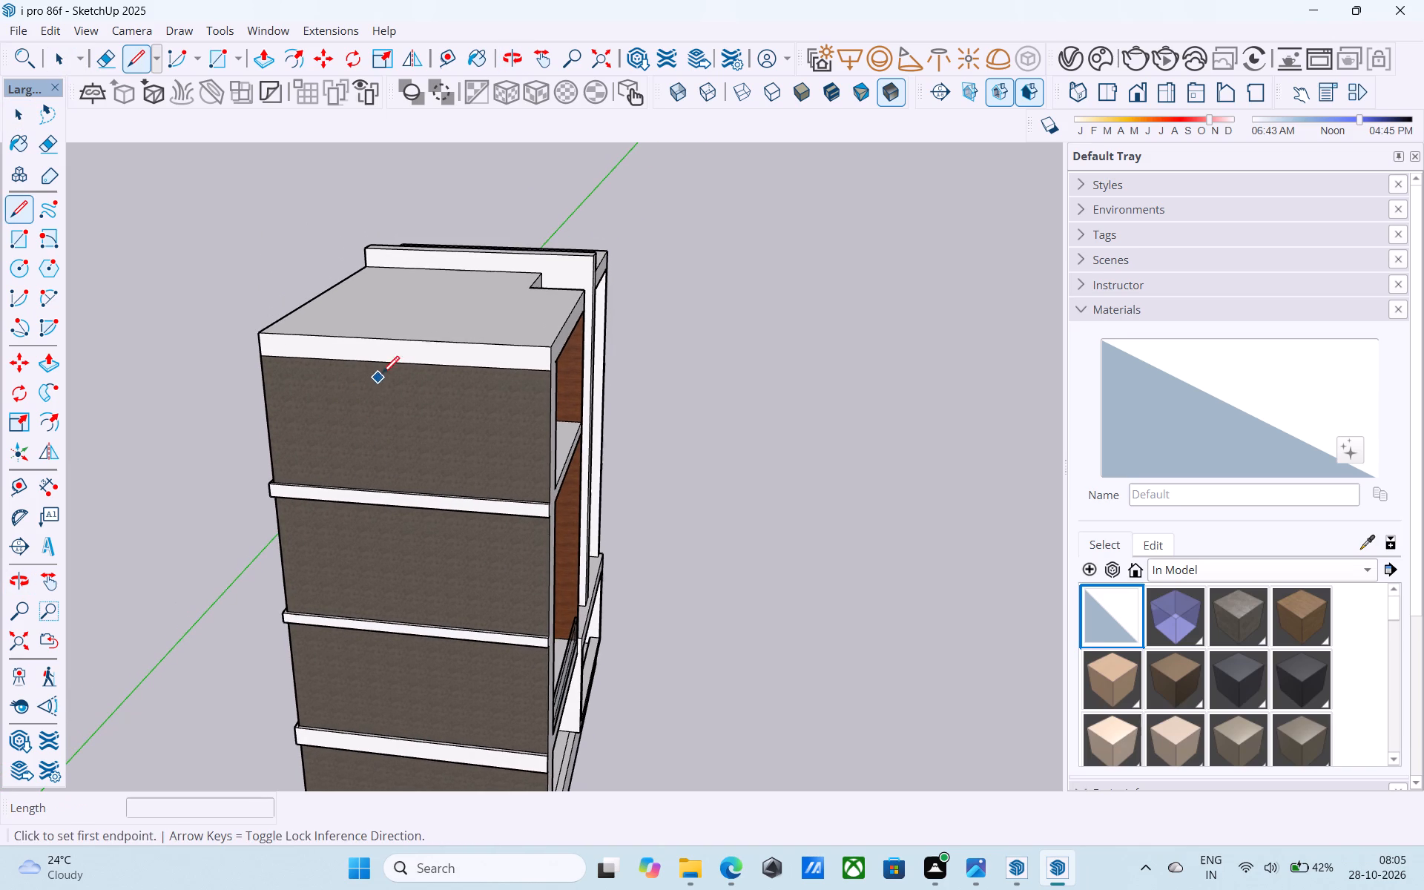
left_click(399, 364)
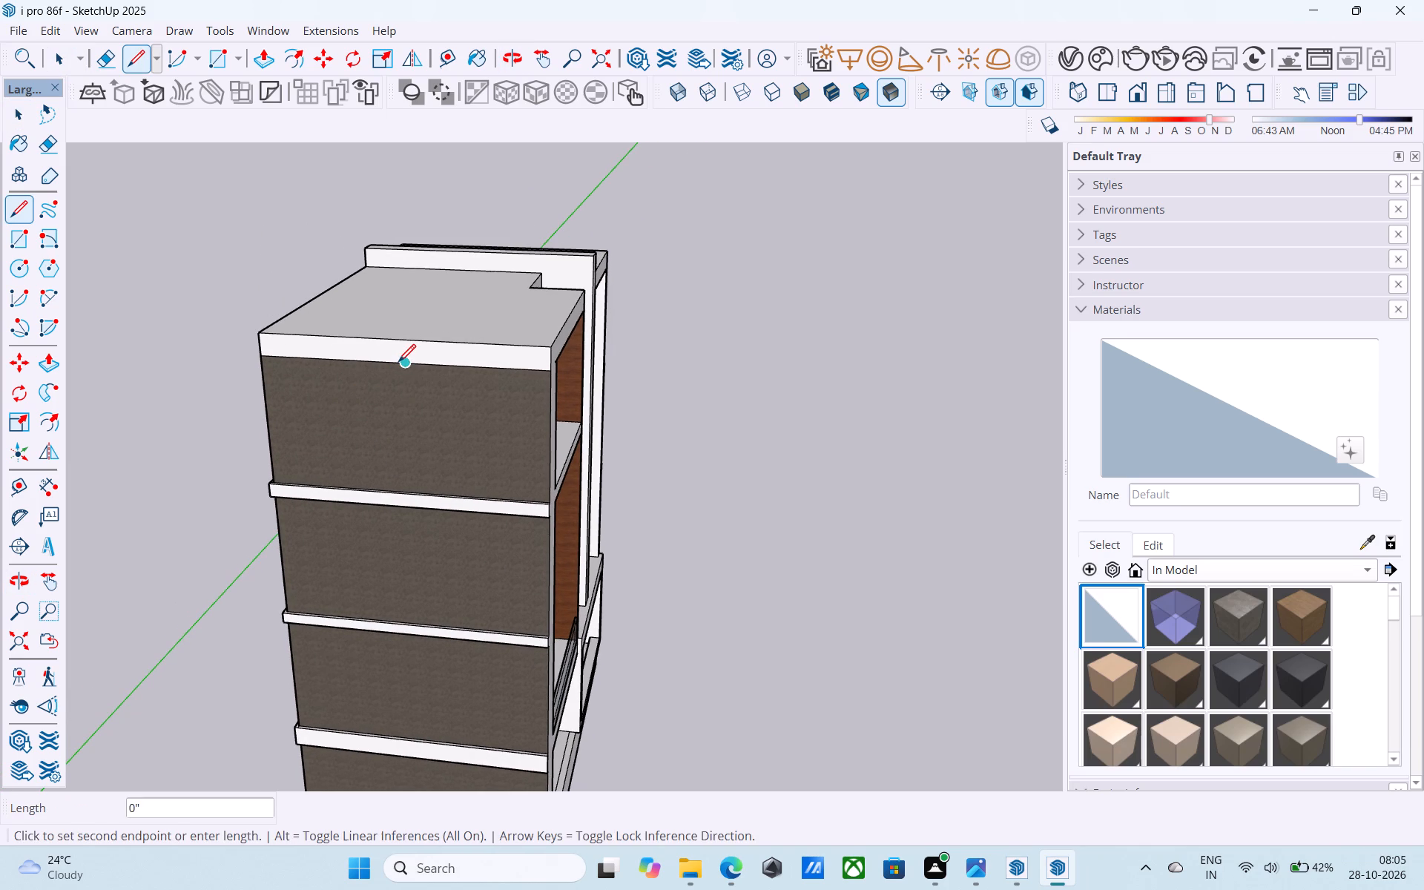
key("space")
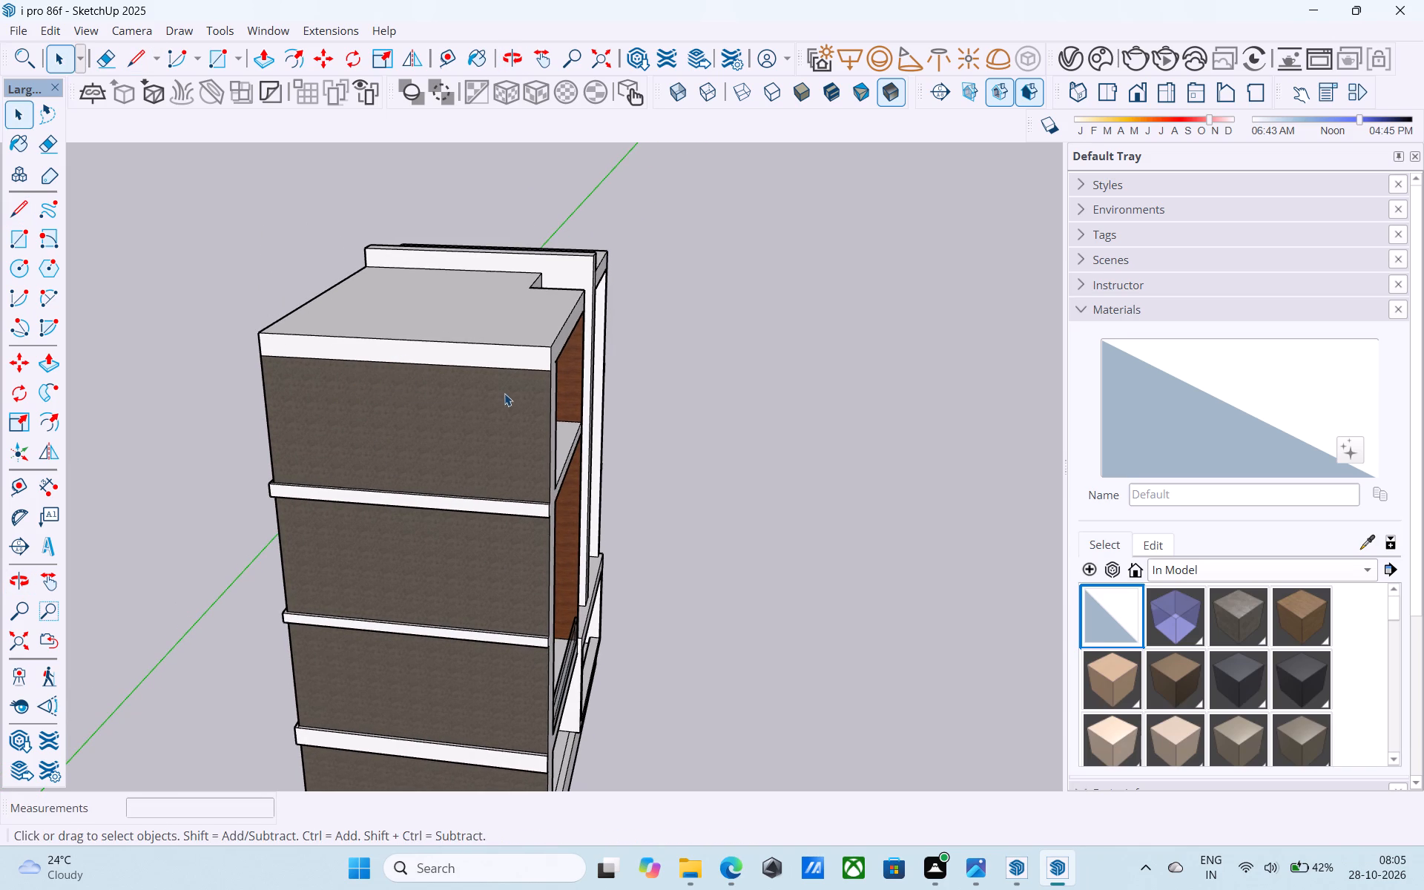
Copy the roof slab's vertical front-corner edge 8' back along the balcony-side wall.
middle_click_drag(504, 393, 435, 396)
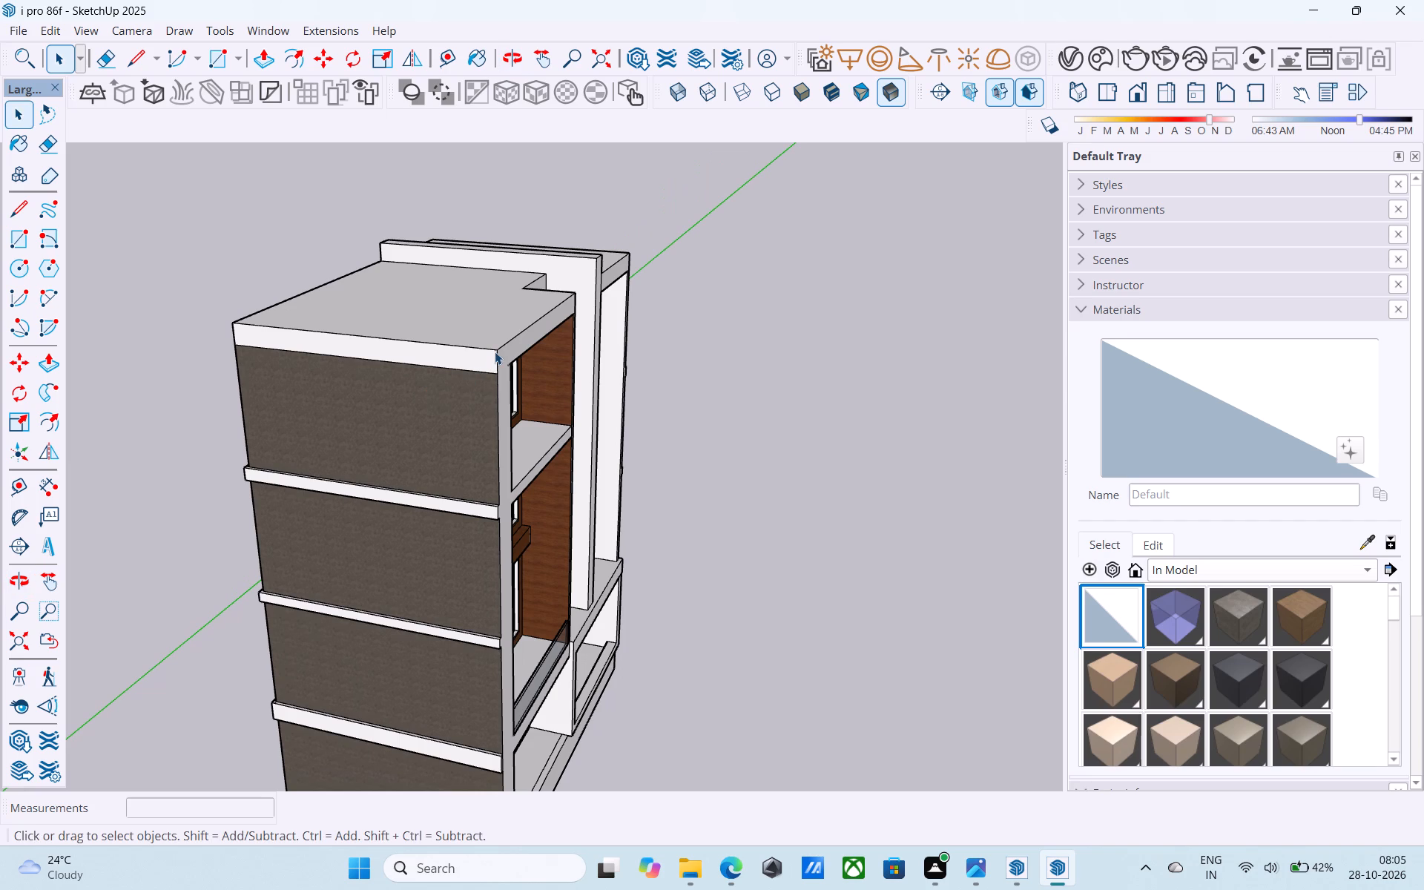
left_click(497, 361)
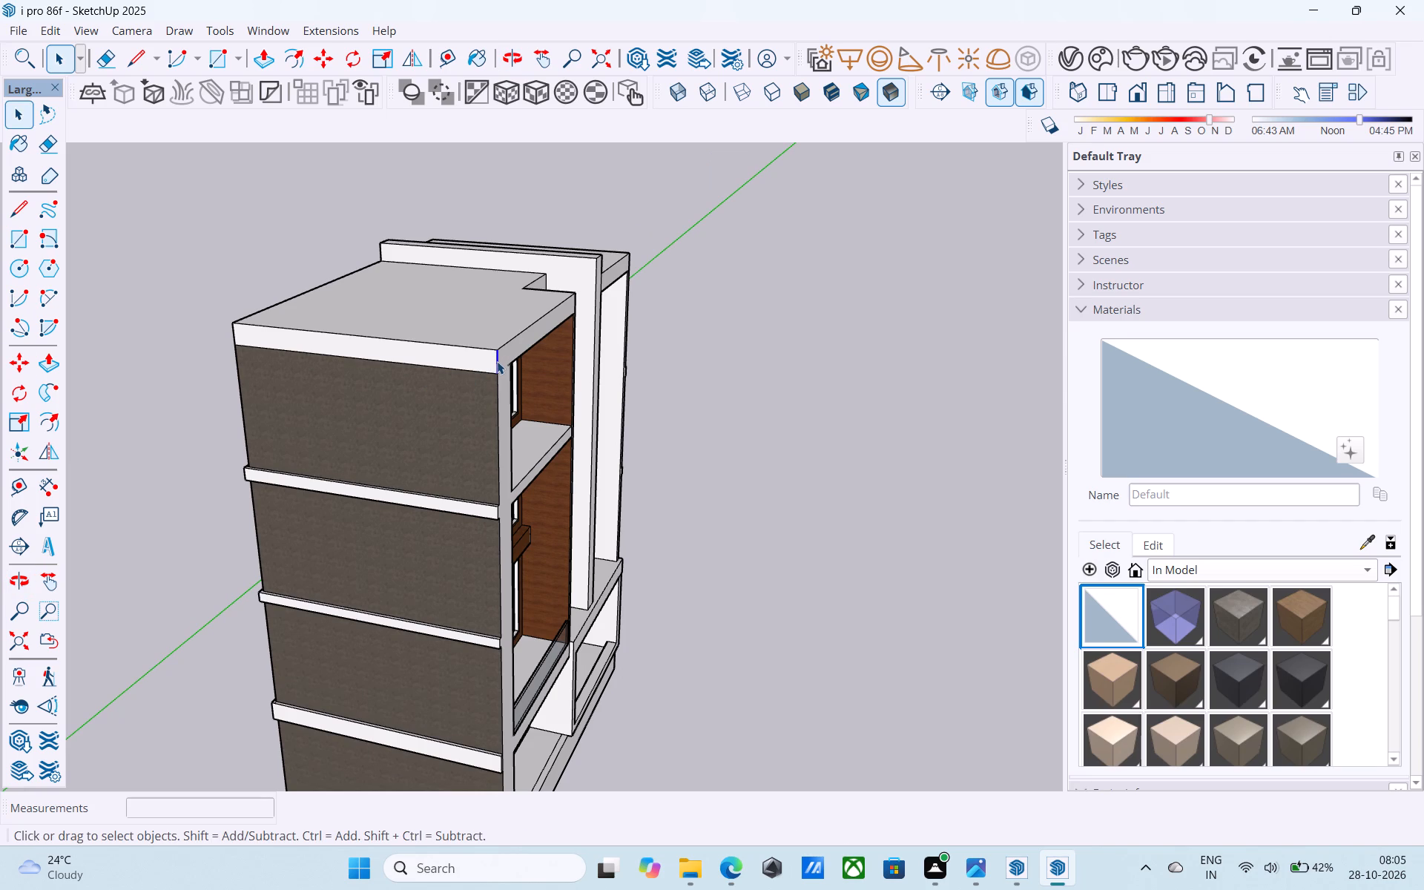
key("m")
scroll(481, 348, "up", 8)
left_click(516, 352)
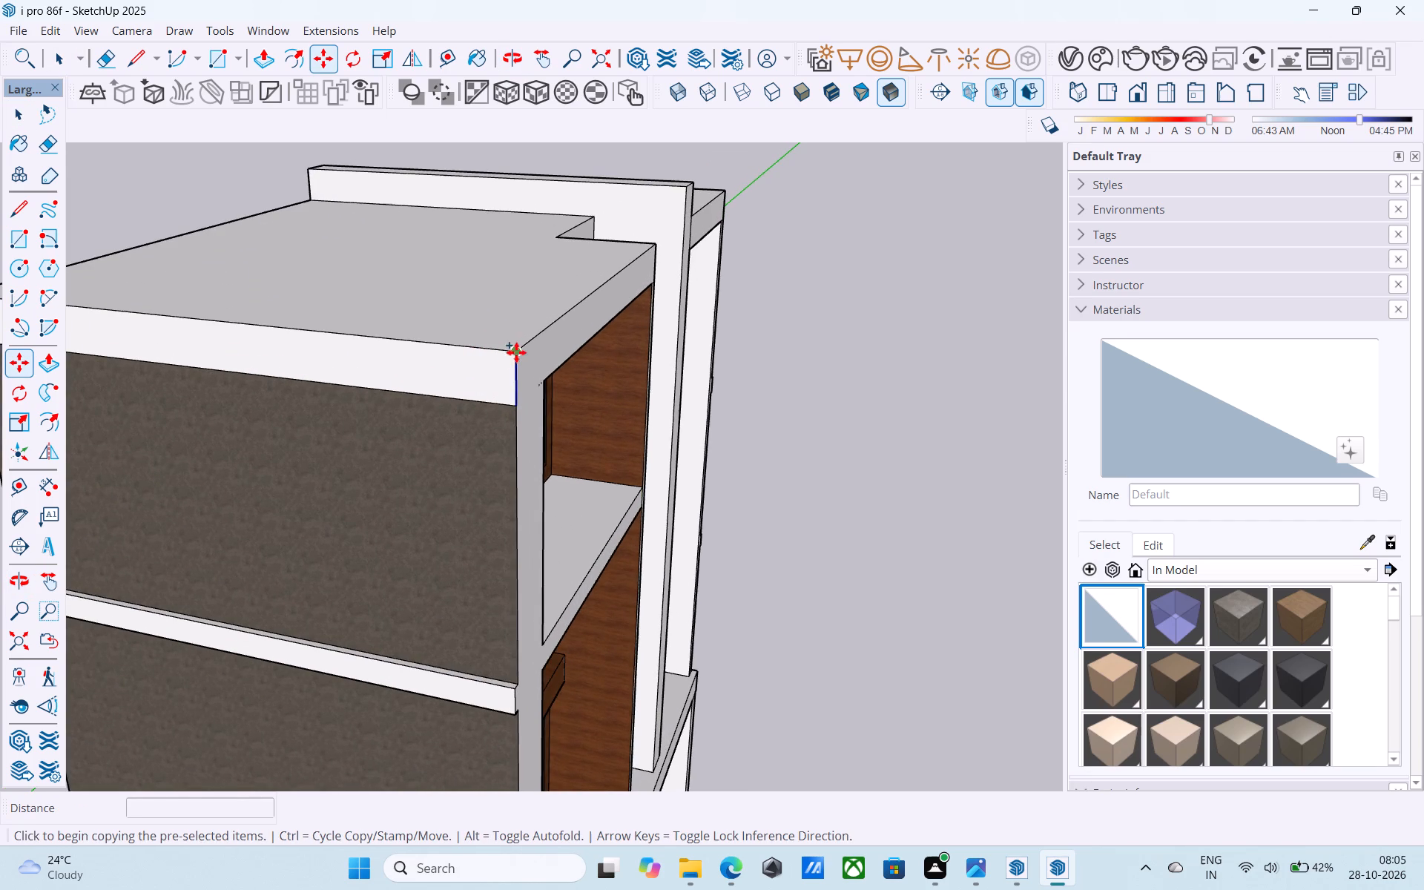
scroll(279, 335, "down", 2)
middle_click_drag(279, 335, 588, 425)
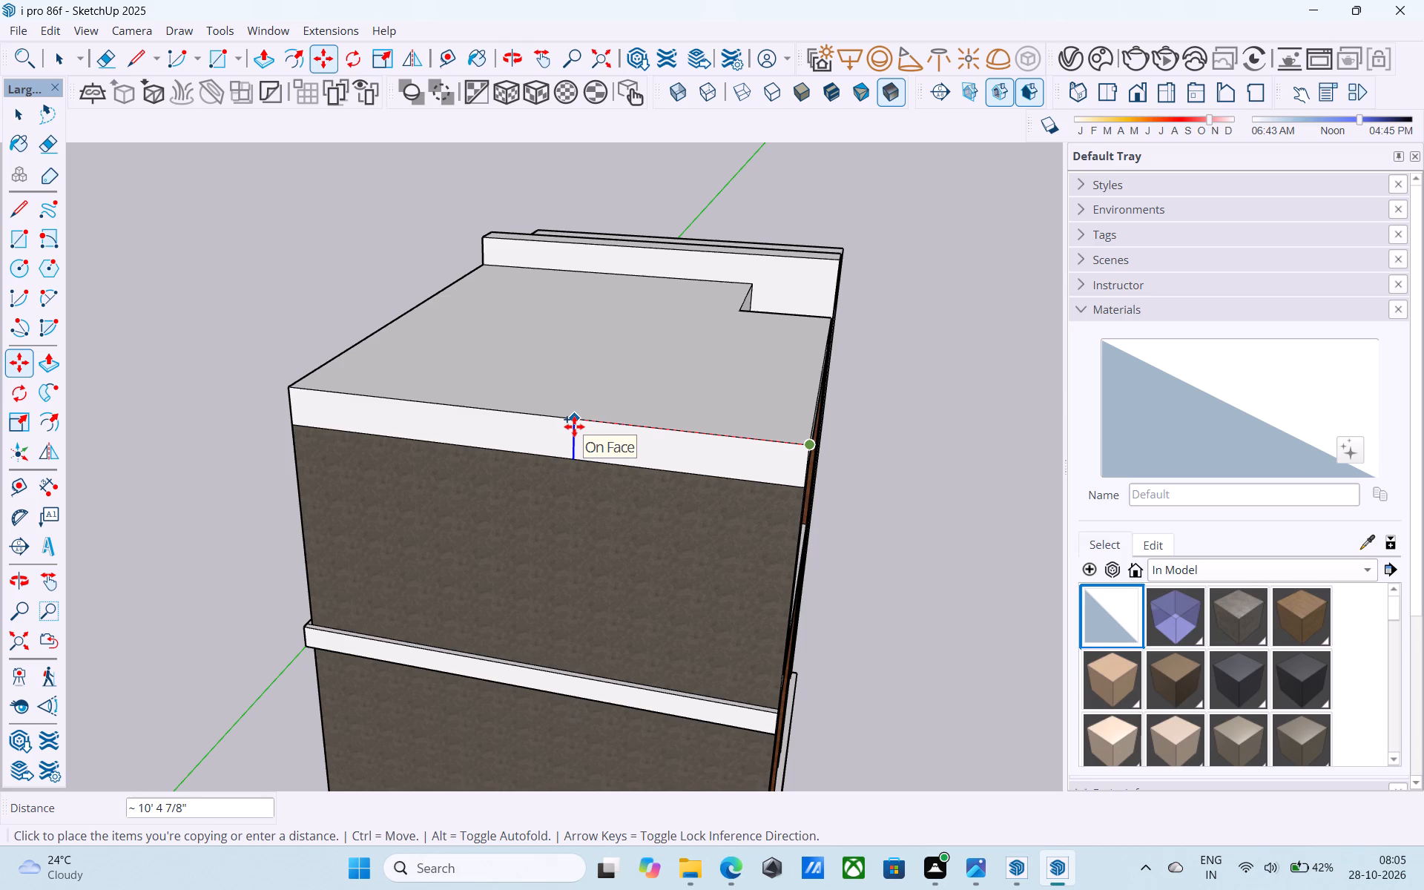
type("8'")
key("Return")
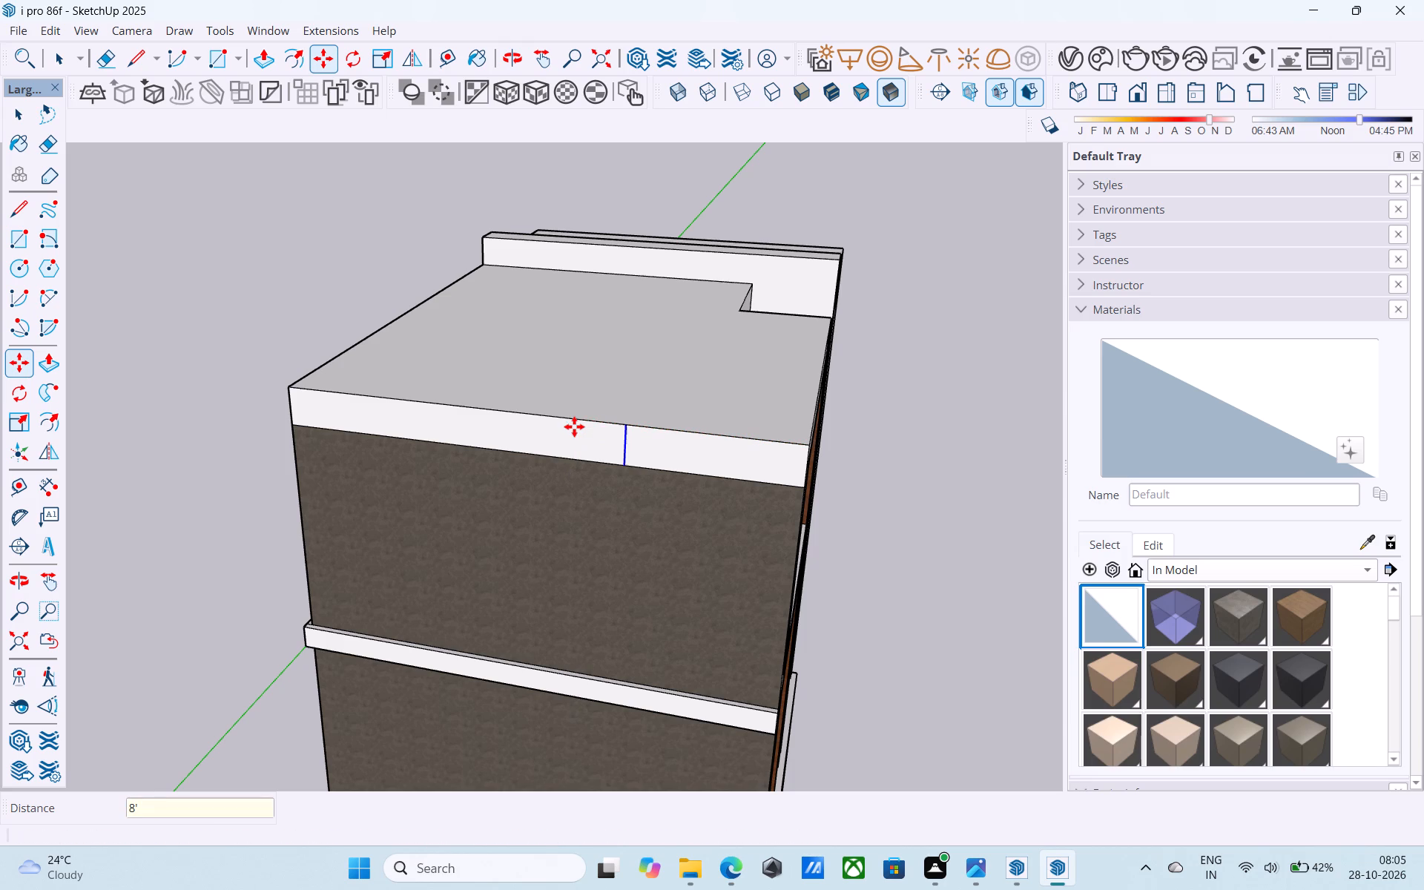
Draw a 55' vertical line from the copied edge's lower end down to the base of the balcony-side wall.
key("l")
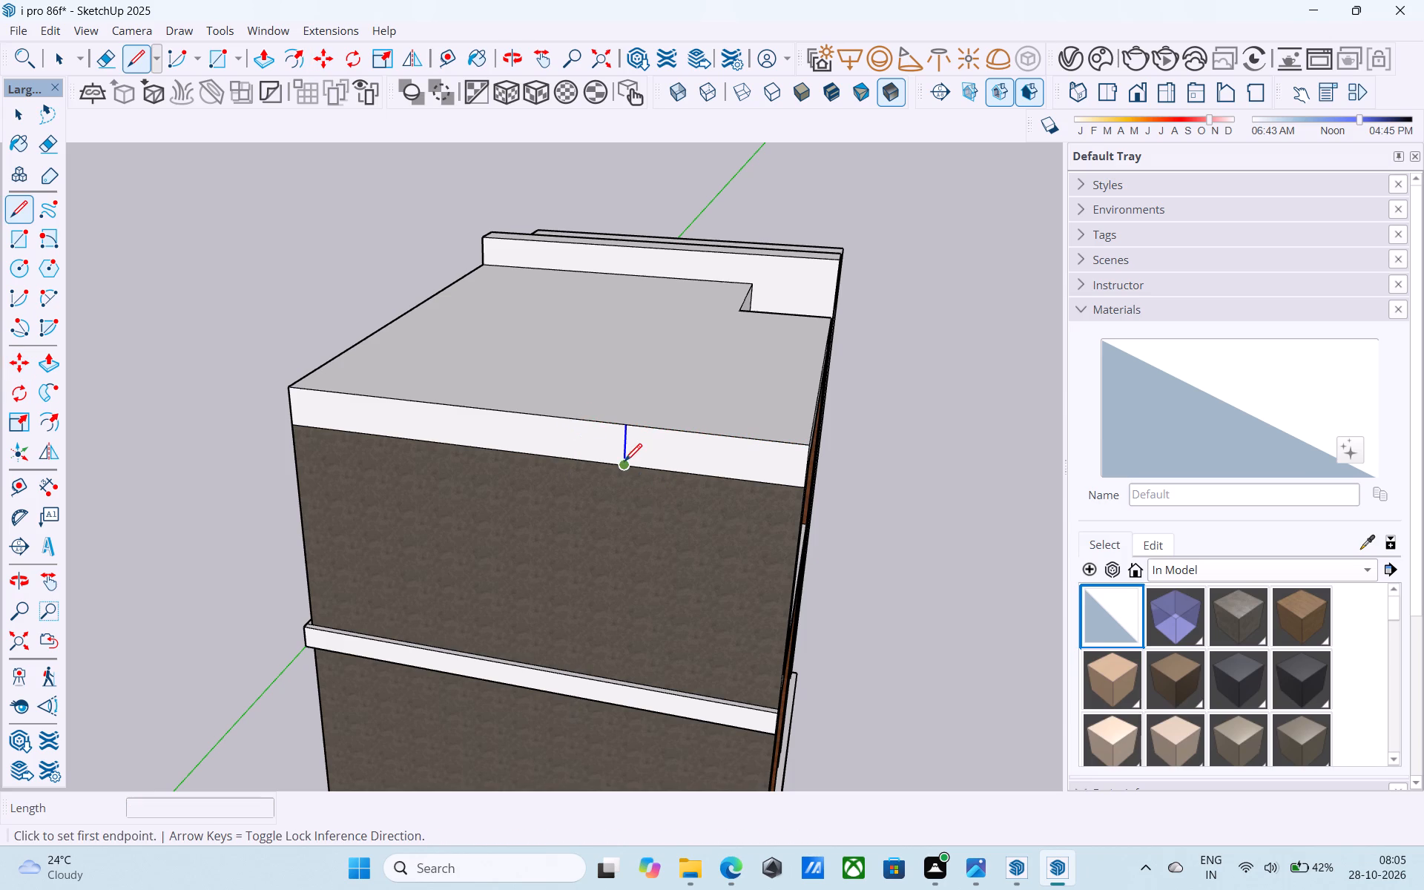
left_click(624, 463)
scroll(600, 412, "down", 11)
middle_click_drag(610, 599, 593, 387)
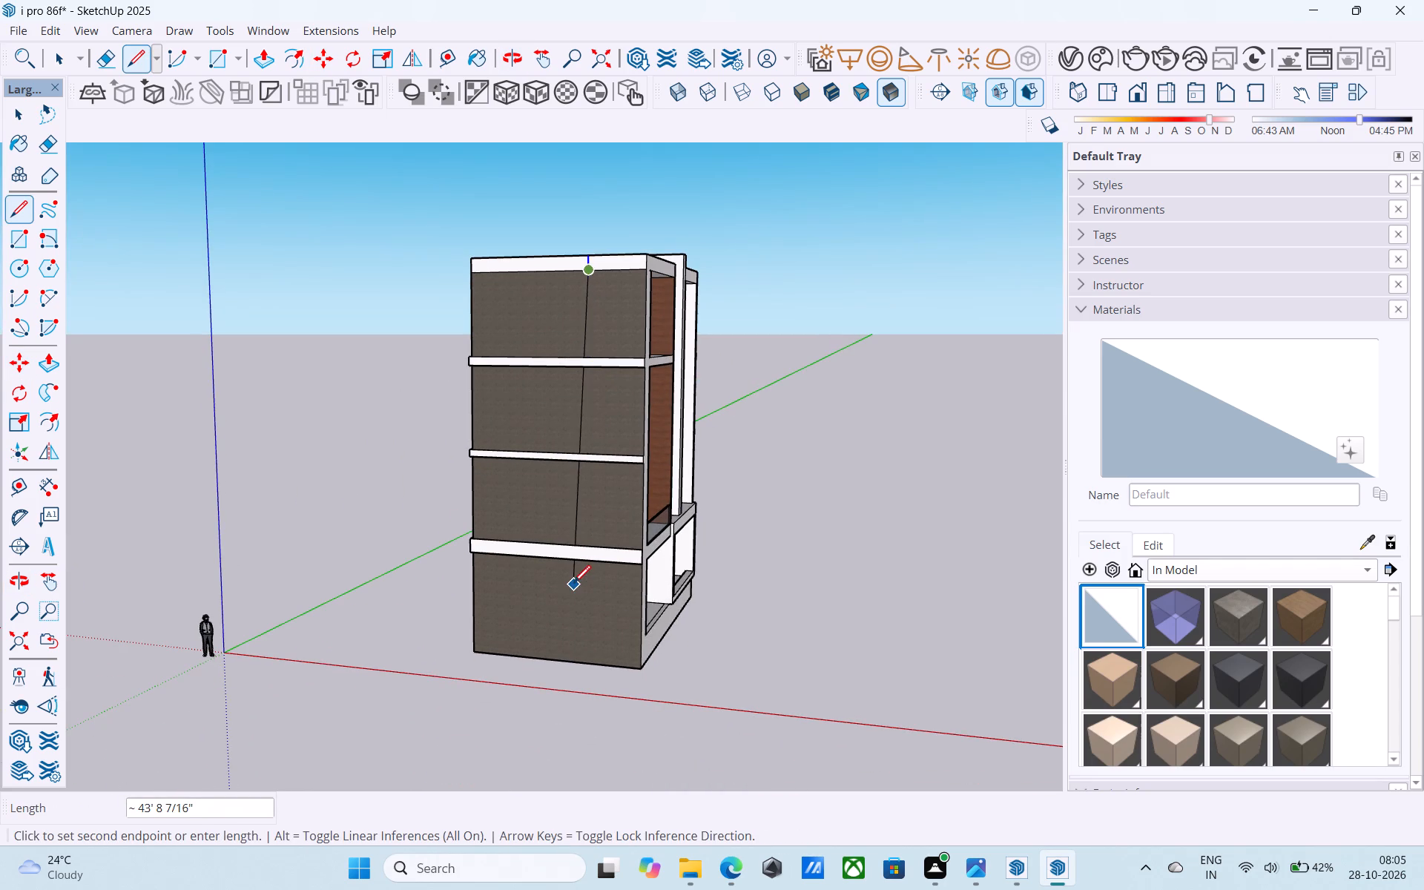
middle_click_drag(572, 582, 566, 512, "shift")
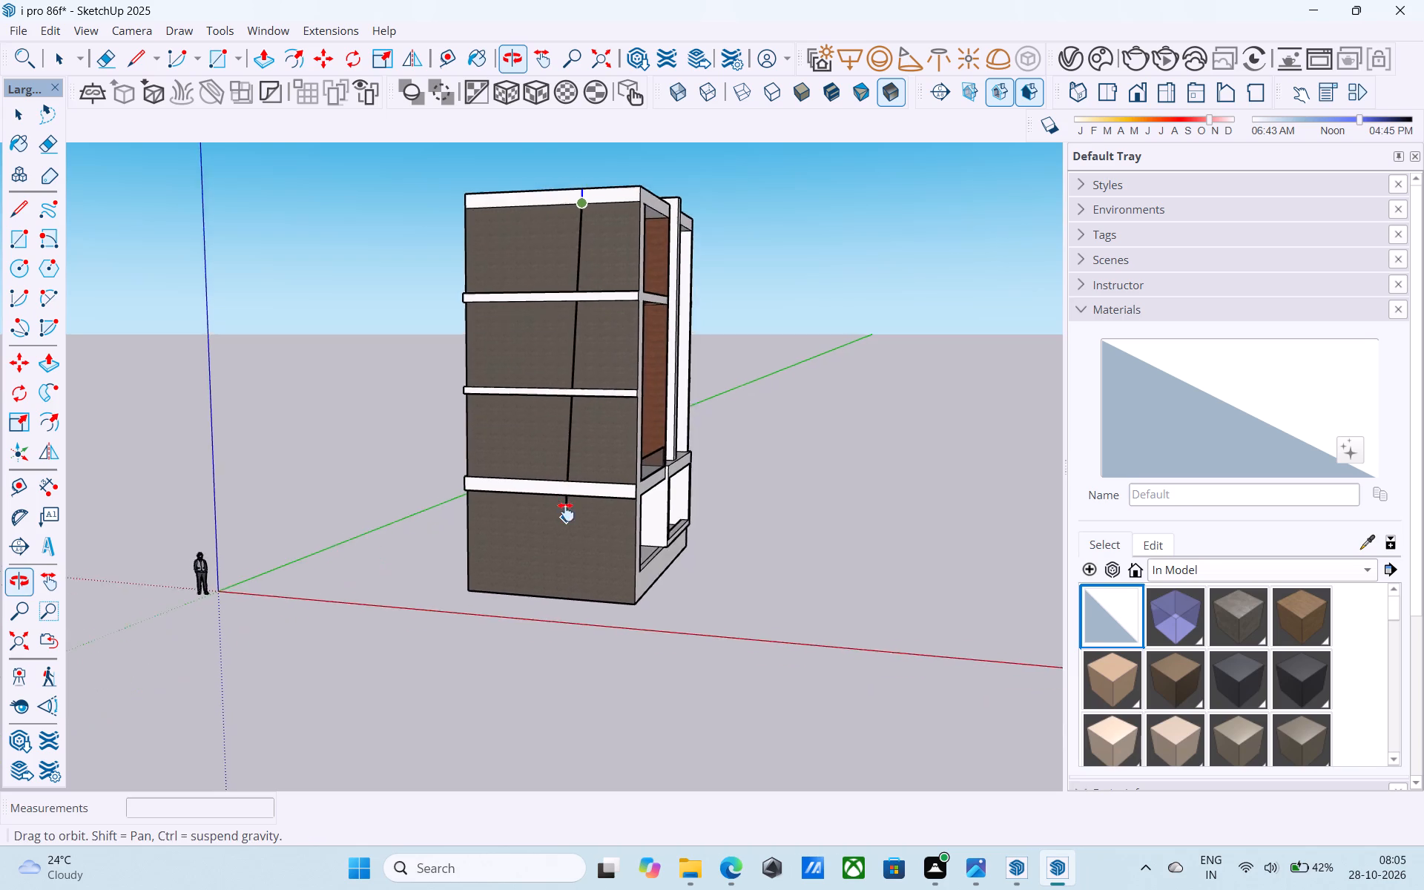
middle_click_drag(566, 512, 564, 511, "shift")
scroll(549, 551, "up", 4)
left_click(599, 616)
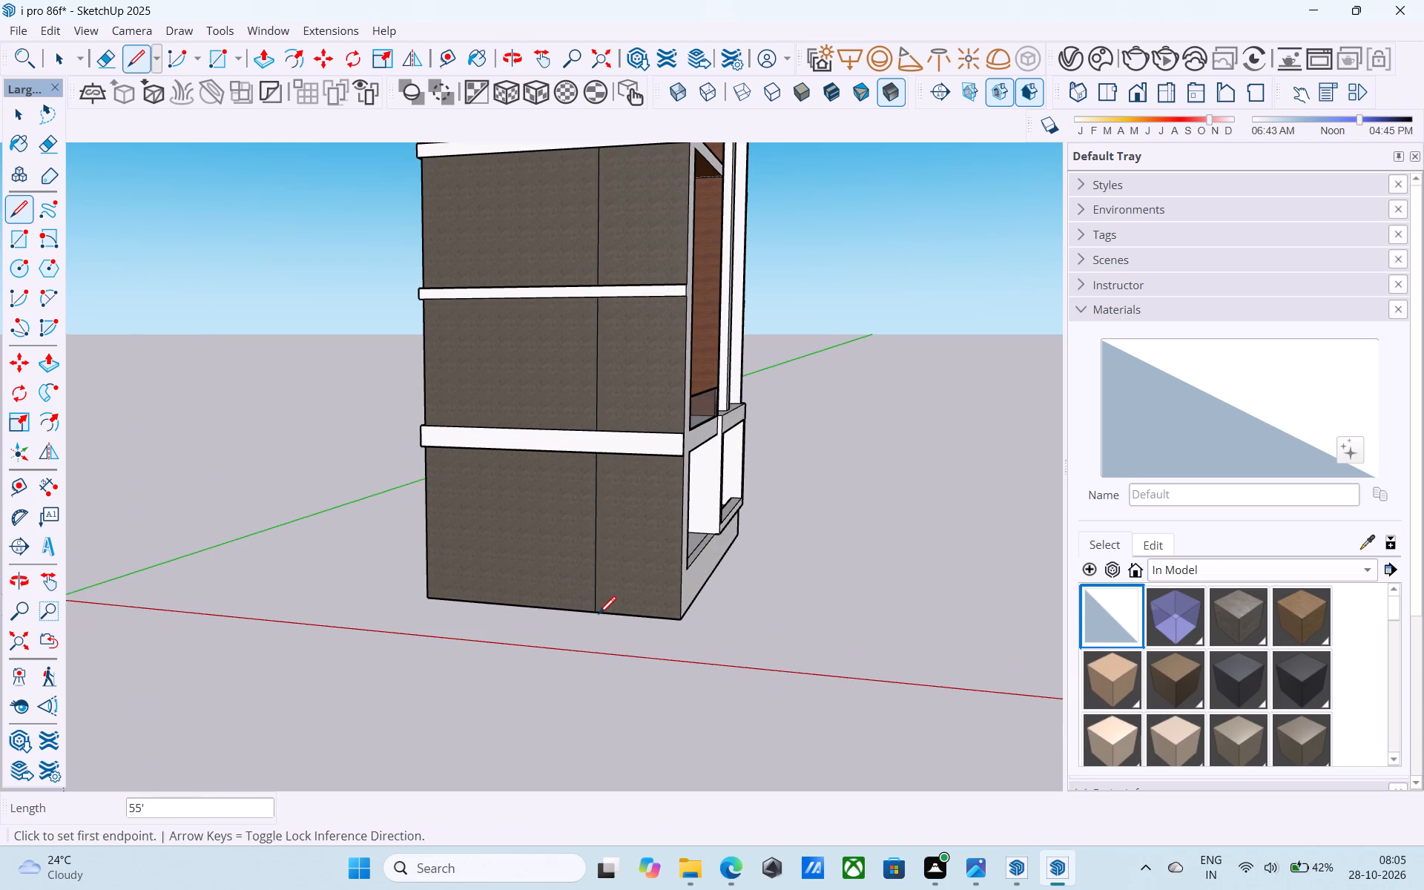
scroll(601, 463, "down", 4)
middle_click_drag(601, 463, 580, 664)
key("space")
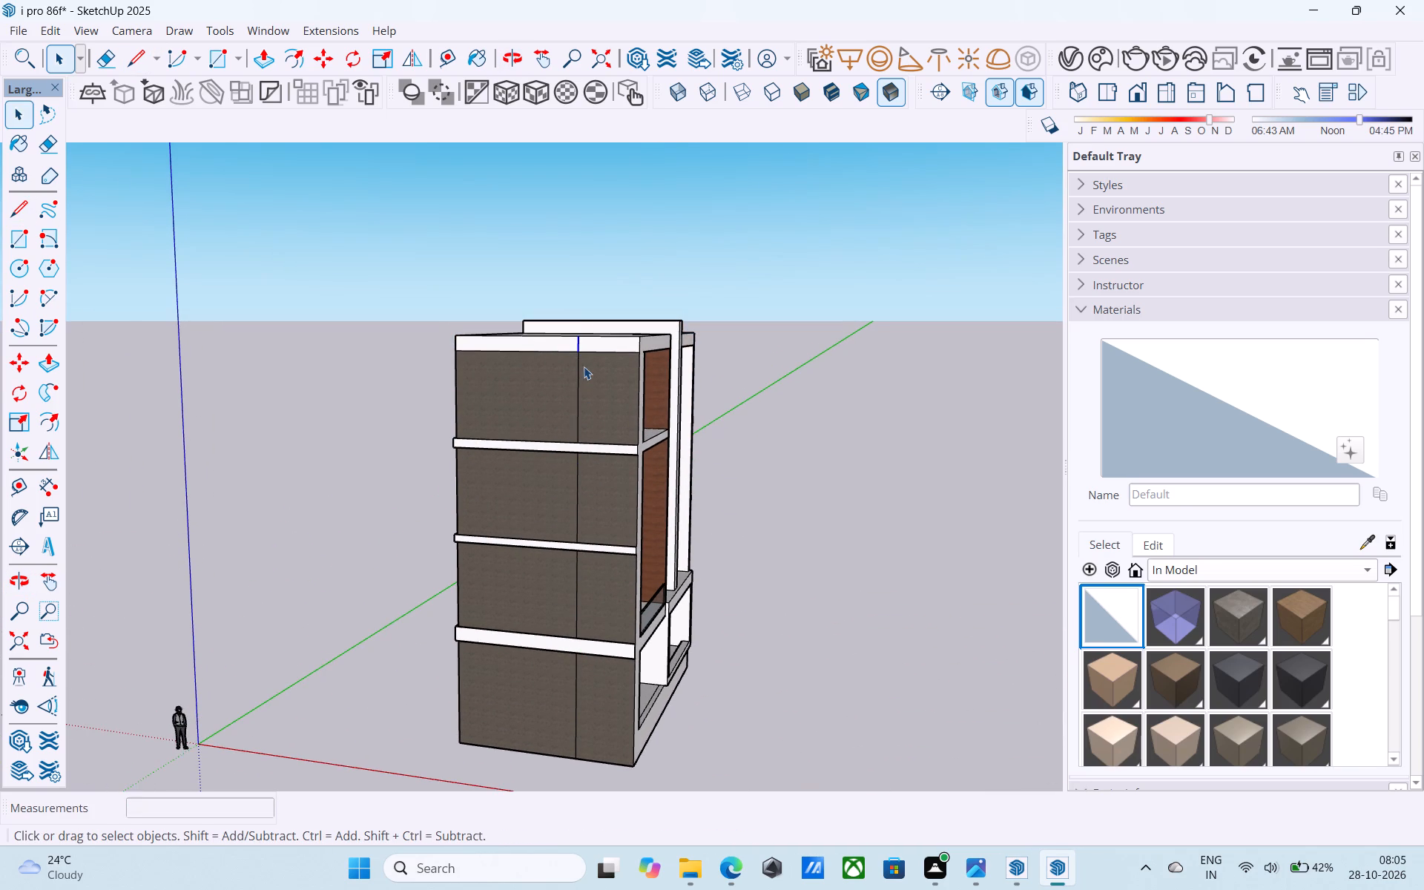
Erase the roof slab's lower edge between the new vertical line and the front corner, merging slab strip and wall panel.
middle_click_drag(586, 373, 584, 362)
middle_click_drag(584, 360, 583, 373)
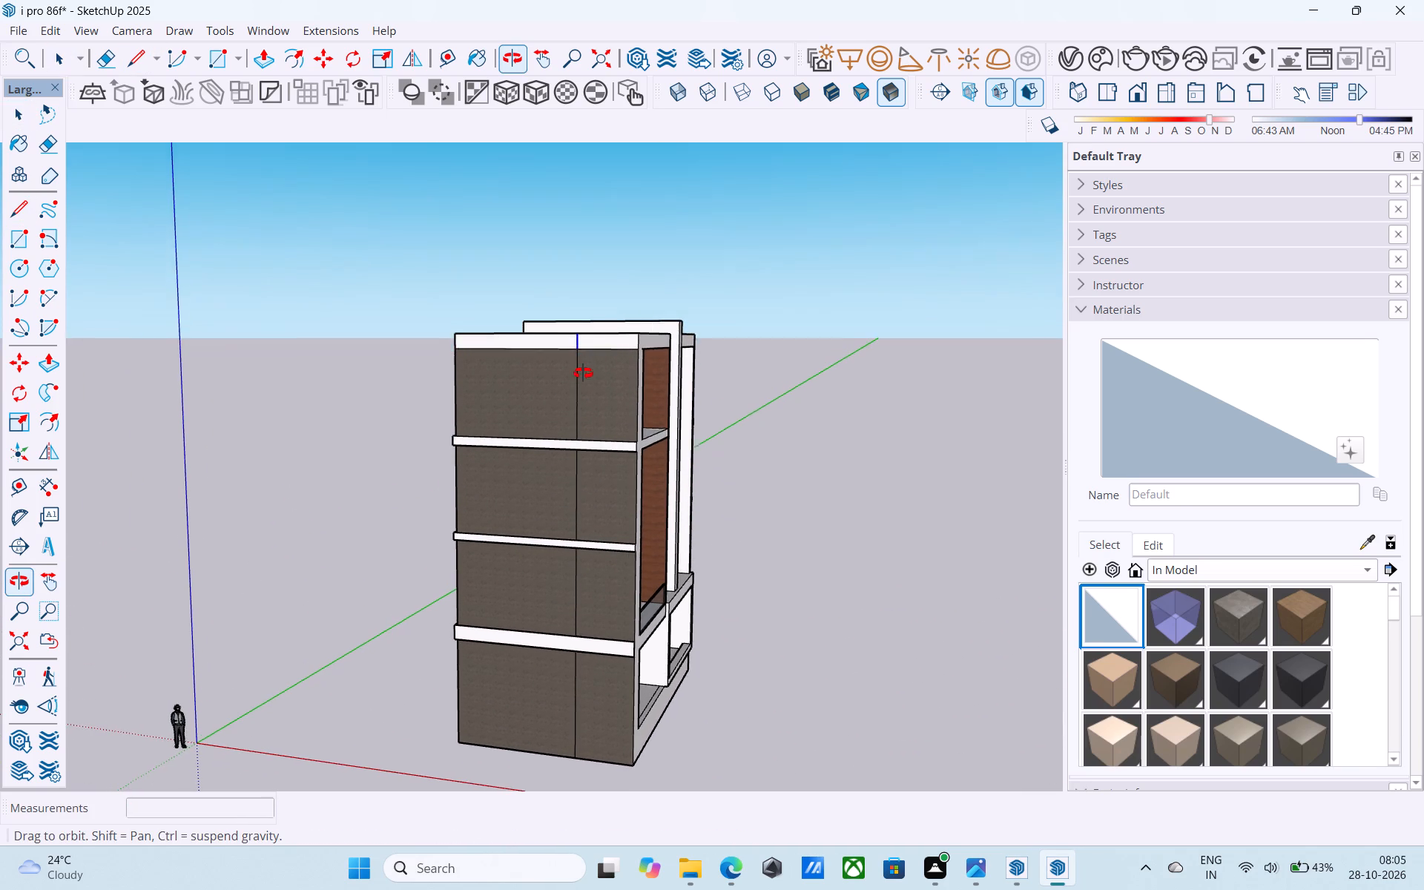
middle_click_drag(583, 373, 572, 439)
middle_click_drag(580, 417, 577, 418)
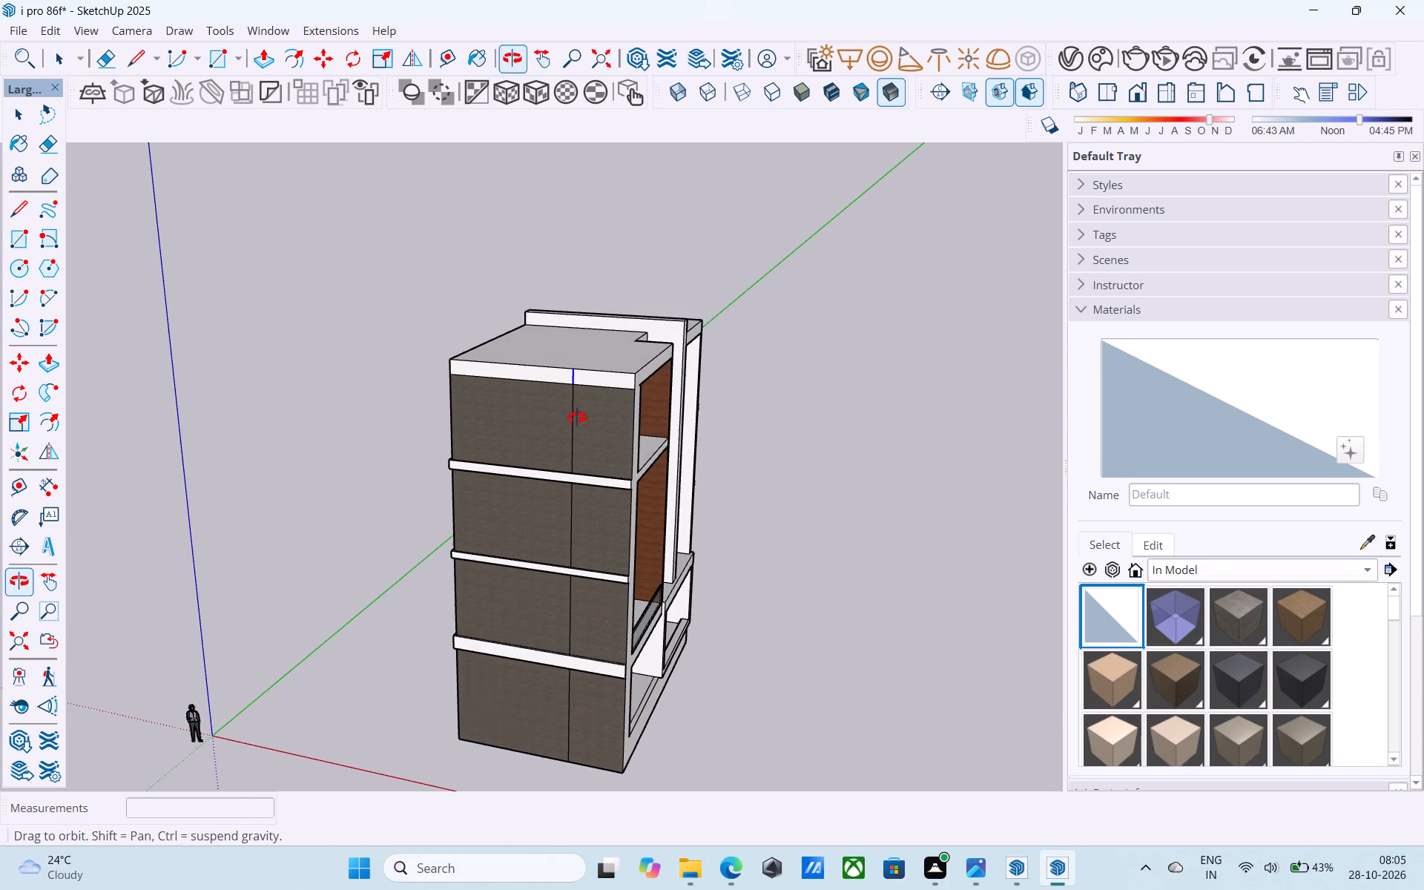
middle_click_drag(577, 418, 515, 453)
scroll(573, 412, "up", 1)
middle_click(573, 412)
key("e")
scroll(567, 410, "up", 4)
left_click_drag(569, 404, 571, 414)
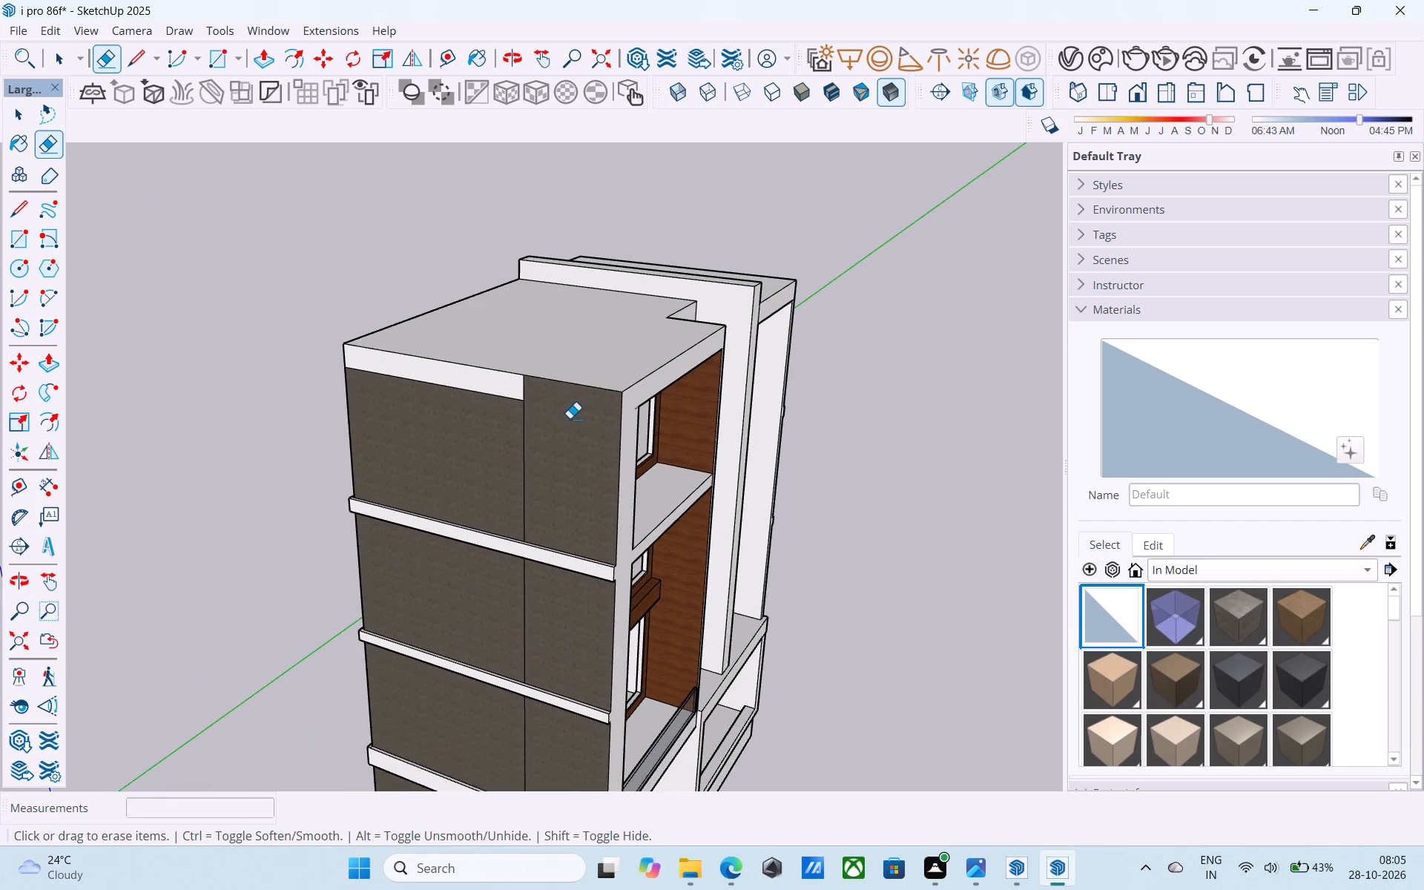
Pull the top panel of the 8' wide vertical strip on the balcony-side wall out by 2".
scroll(561, 421, "down", 6)
middle_click_drag(550, 552, 516, 466, "shift")
scroll(555, 453, "up", 9)
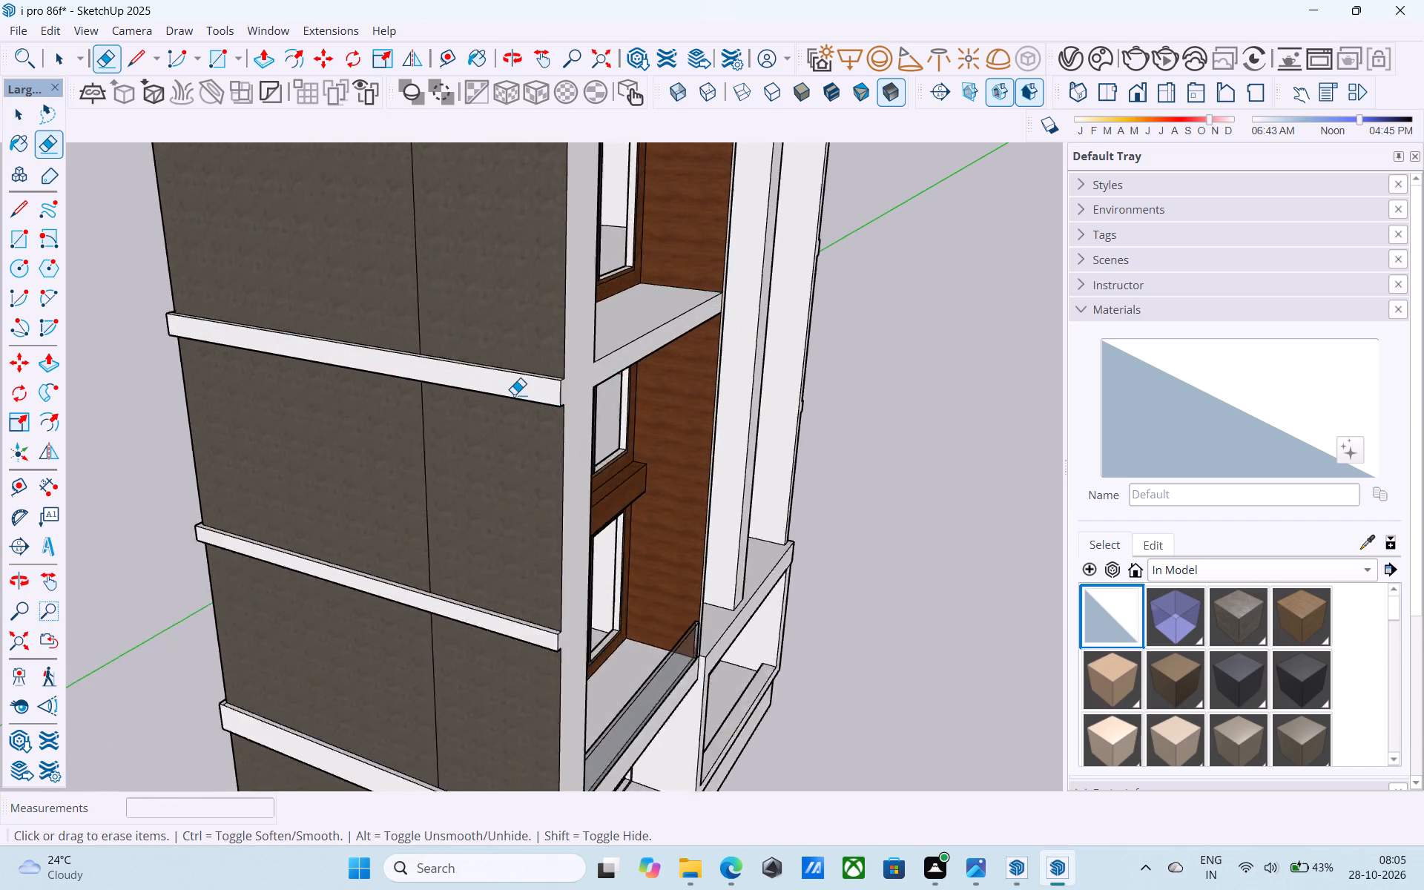
scroll(514, 395, "up", 8)
scroll(497, 432, "down", 3)
middle_click_drag(492, 443, 455, 262, "shift")
middle_click_drag(441, 472, 398, 191)
middle_click_drag(409, 530, 421, 377)
scroll(420, 375, "down", 7)
middle_click_drag(420, 375, 441, 562, "shift")
middle_click_drag(408, 457, 403, 564)
middle_click_drag(446, 422, 479, 559, "shift")
key("space")
left_click(459, 414)
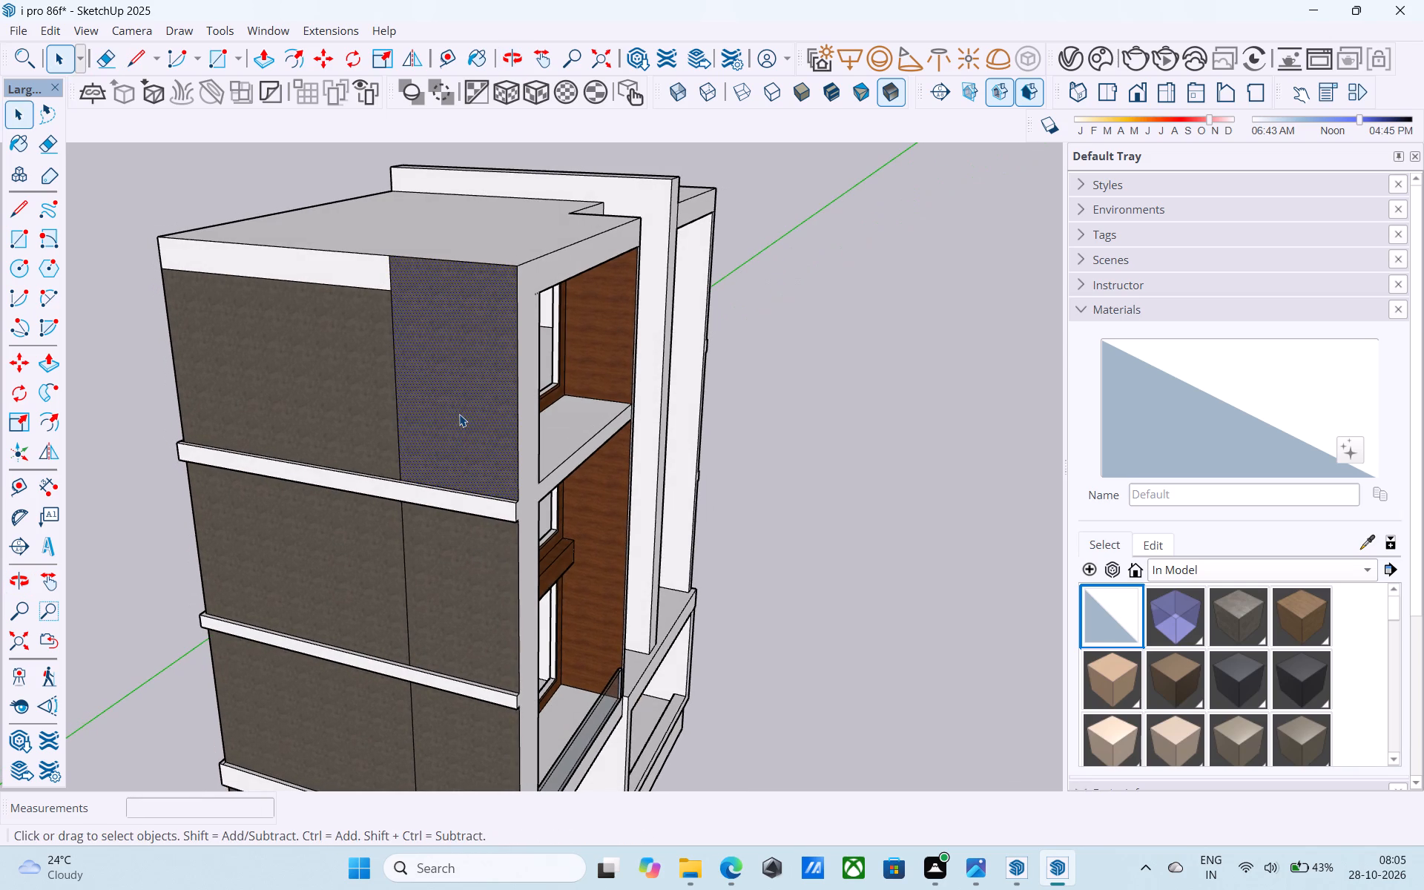
key("p")
left_click(459, 414)
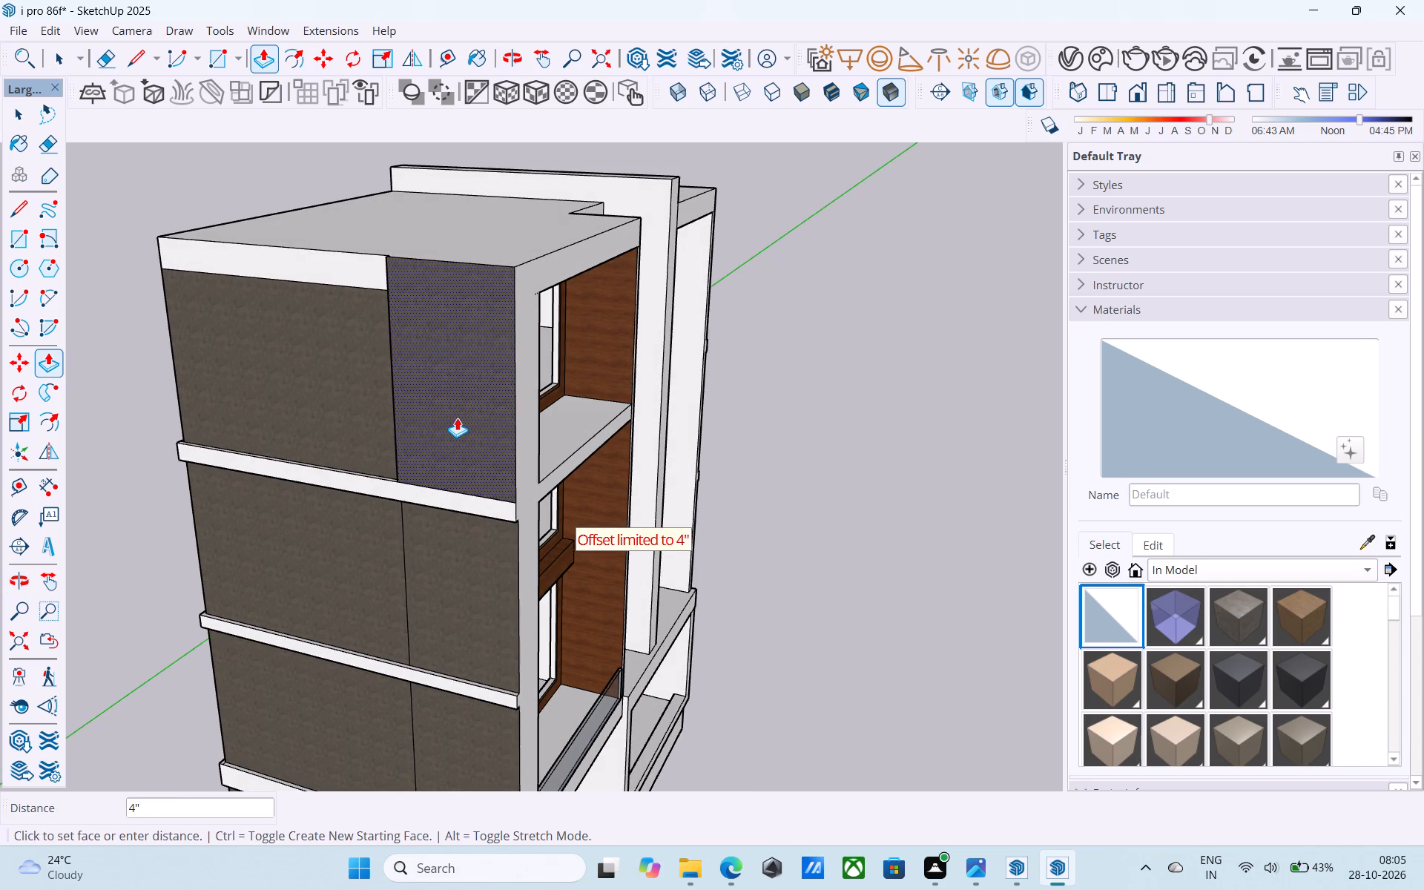
key("2")
key("shift+quotedbl")
key("Return")
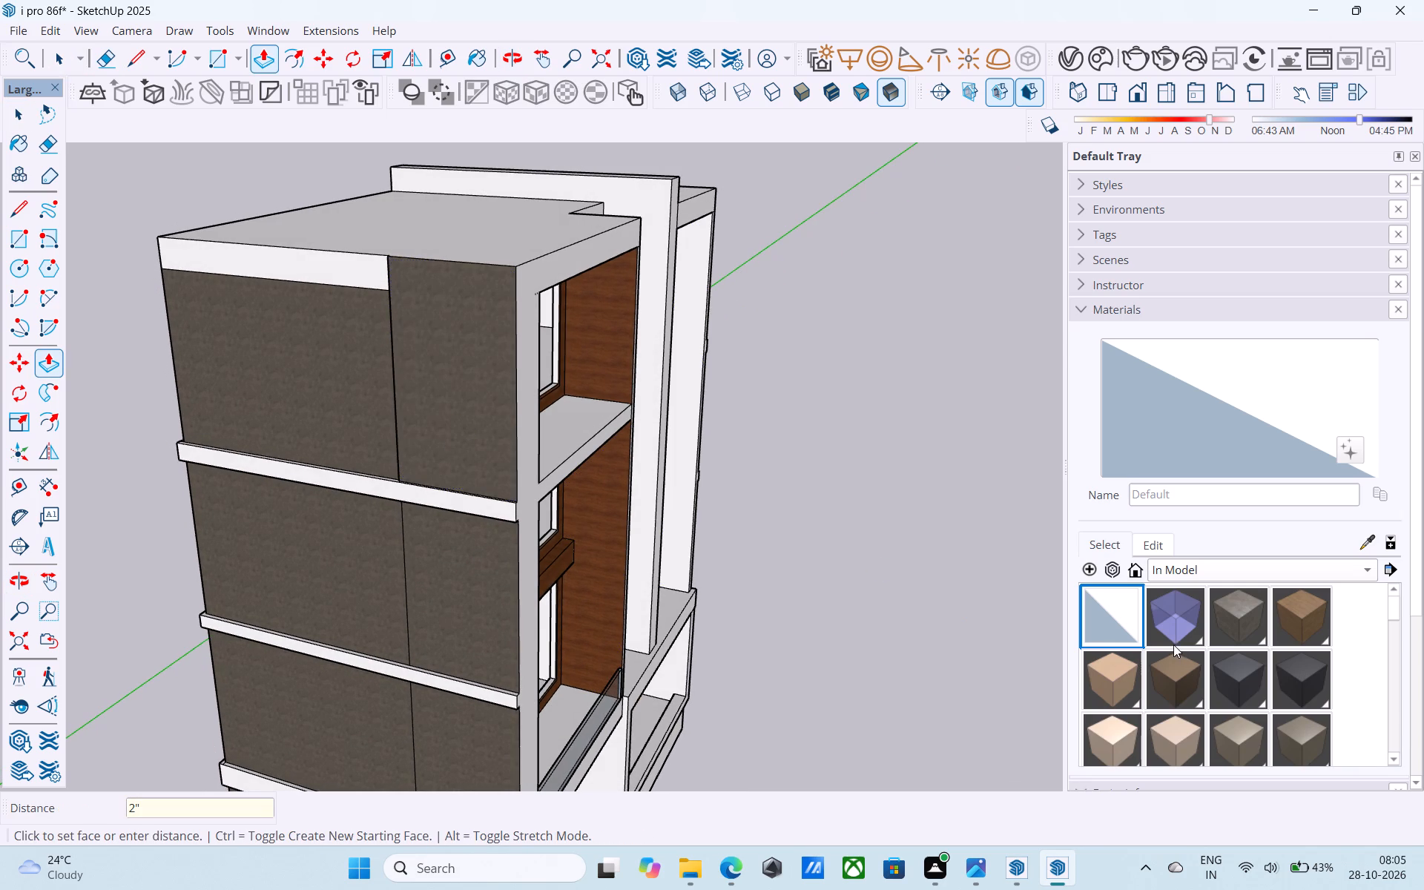
Paint the four wide wall panels behind the vertical strip on the balcony-side wall with the Default material.
scroll(1173, 645, "down", 10)
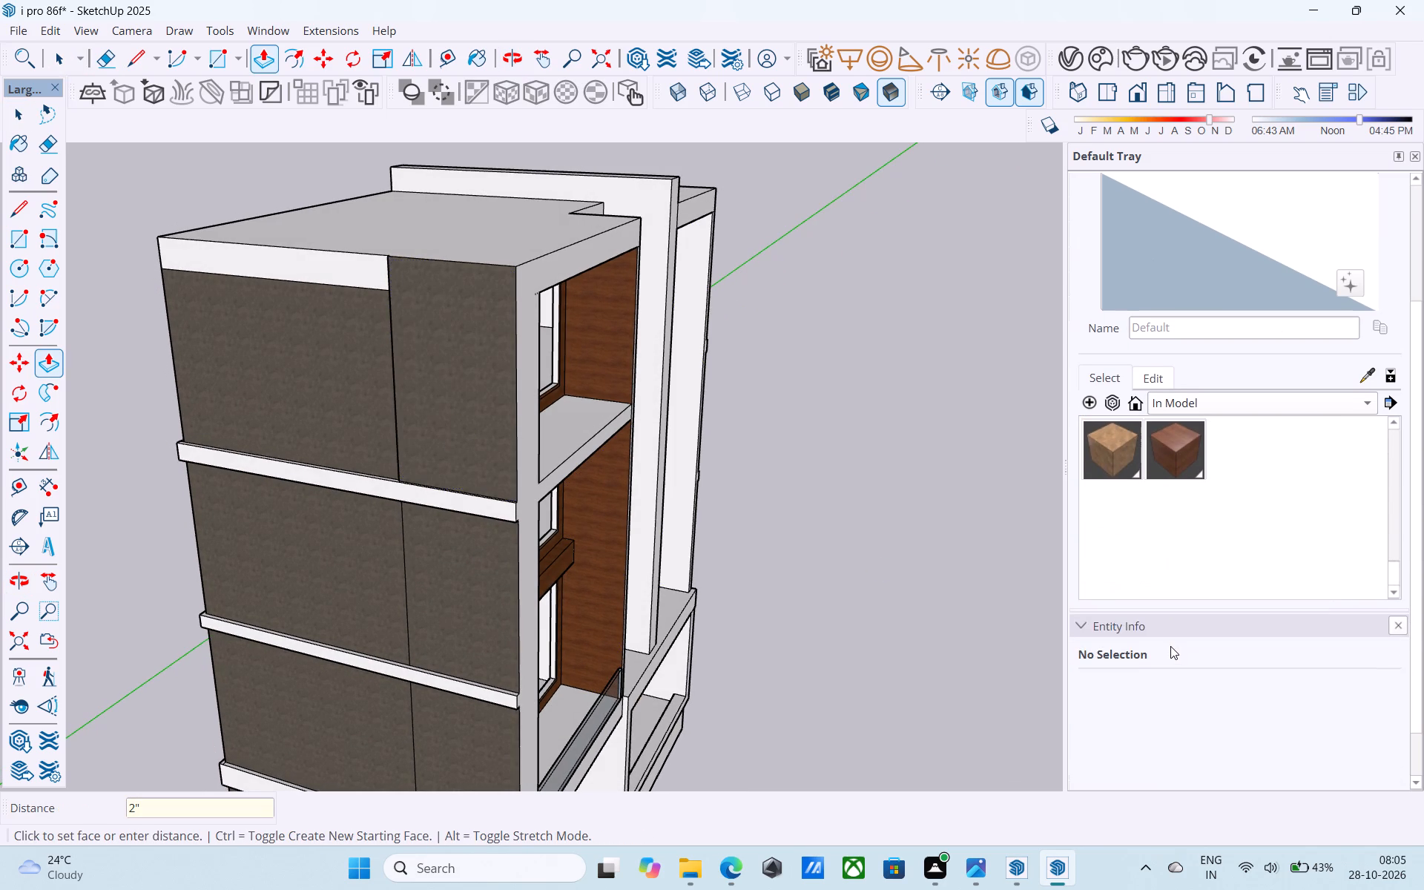
scroll(1133, 567, "up", 8)
left_click(1110, 497)
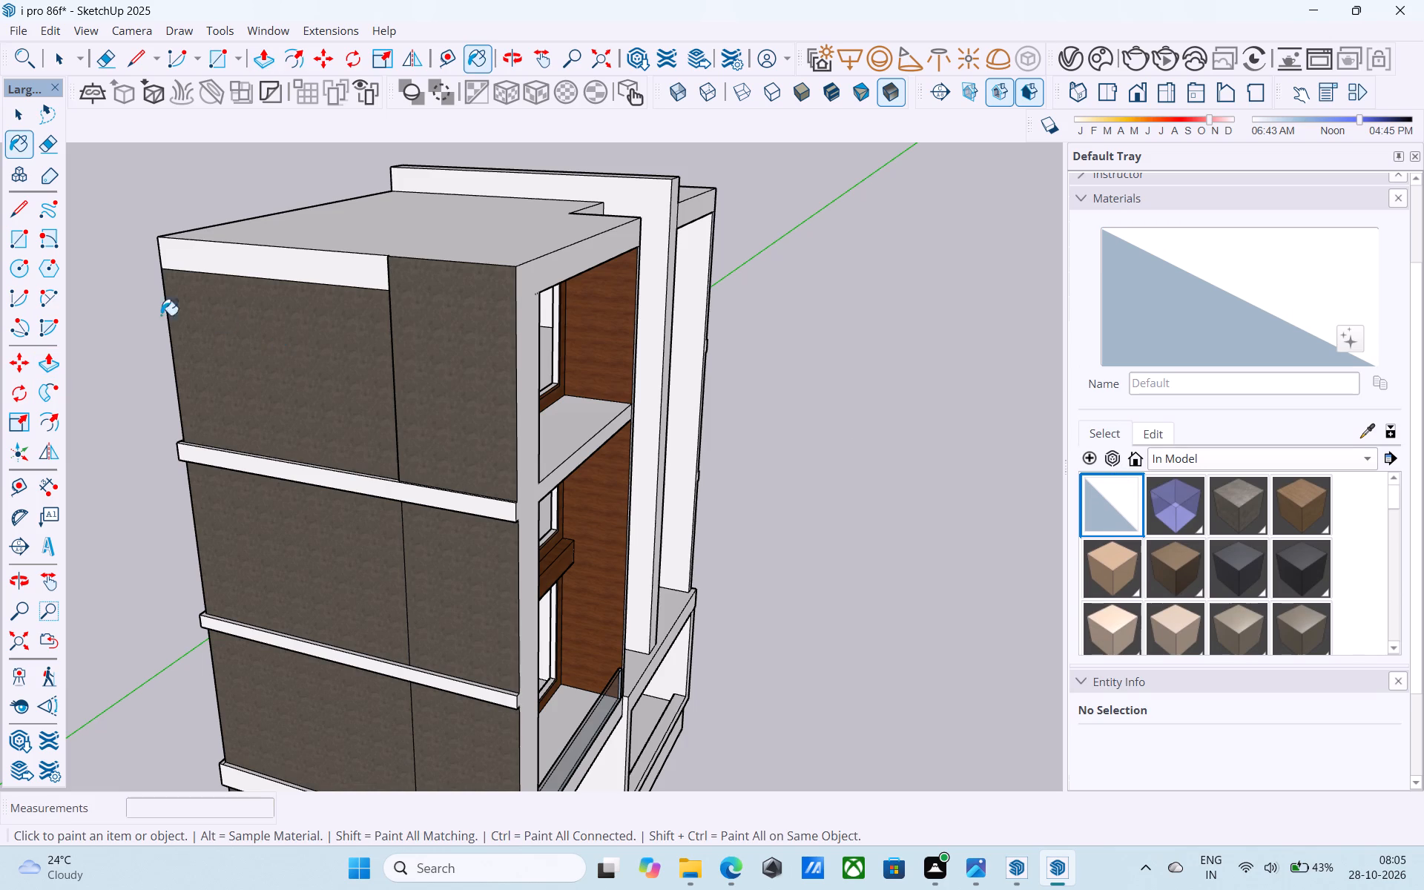
left_click(283, 378)
left_click(322, 506)
scroll(294, 295, "down", 7)
left_click(297, 515)
left_click(307, 624)
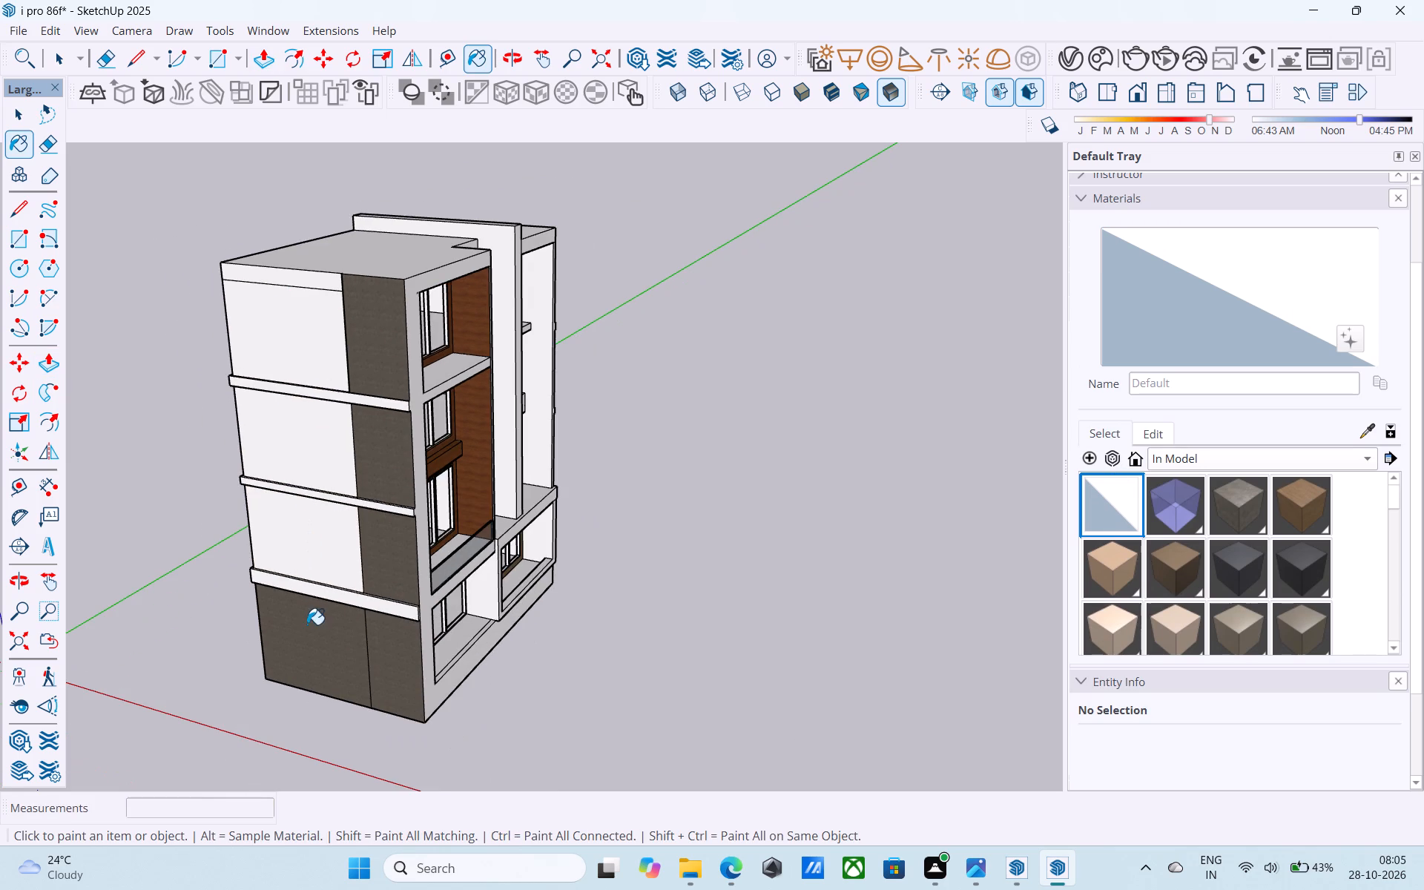
scroll(283, 599, "down", 6)
middle_click_drag(280, 599, 191, 458)
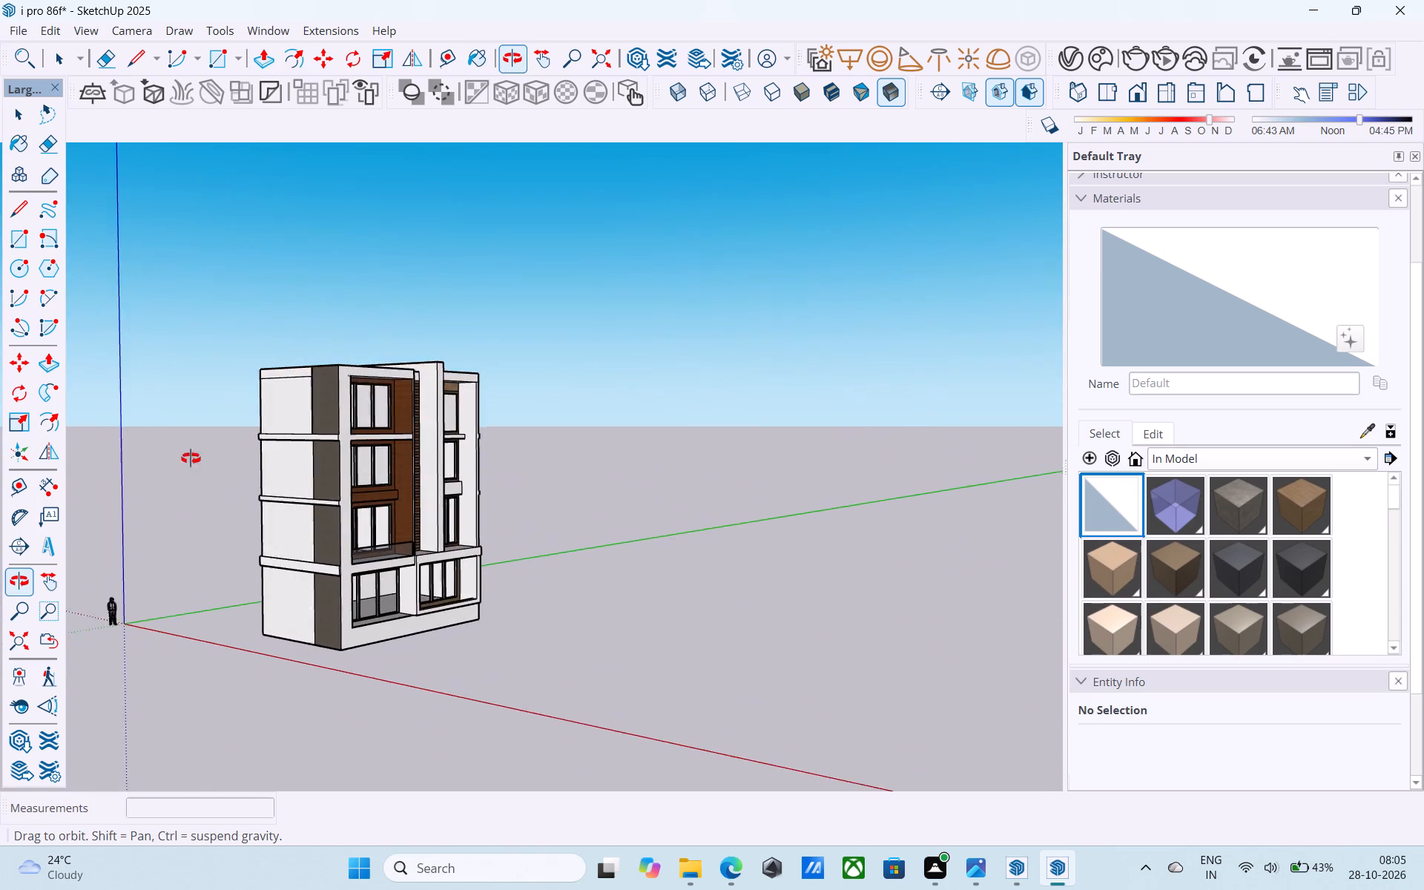
middle_click_drag(191, 458, 302, 449)
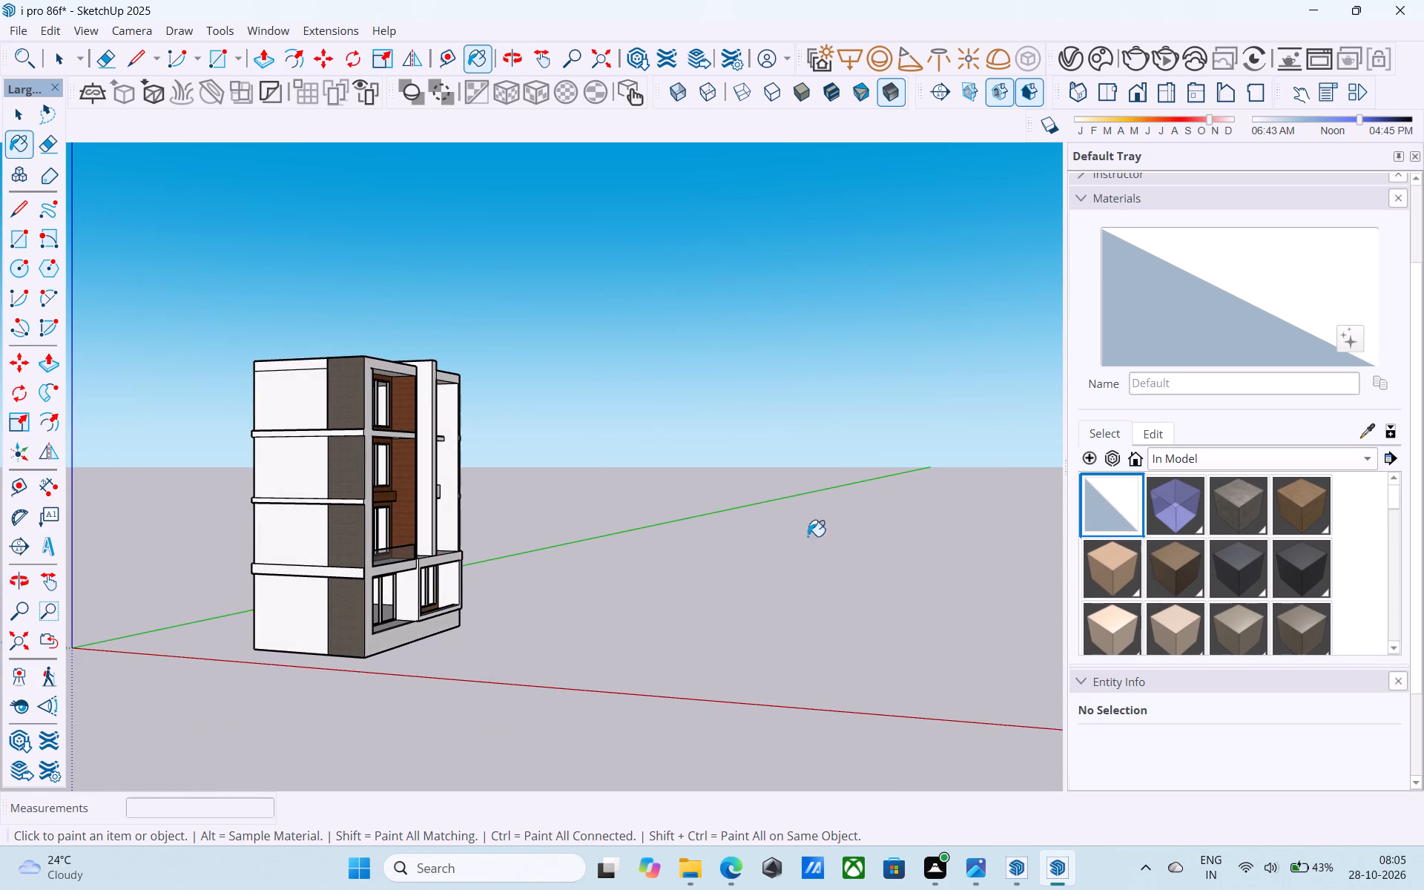
Paint the four panels of the vertical strip on the balcony-side wall with the Fabric material Carpet_04_1K.
left_click(1189, 455)
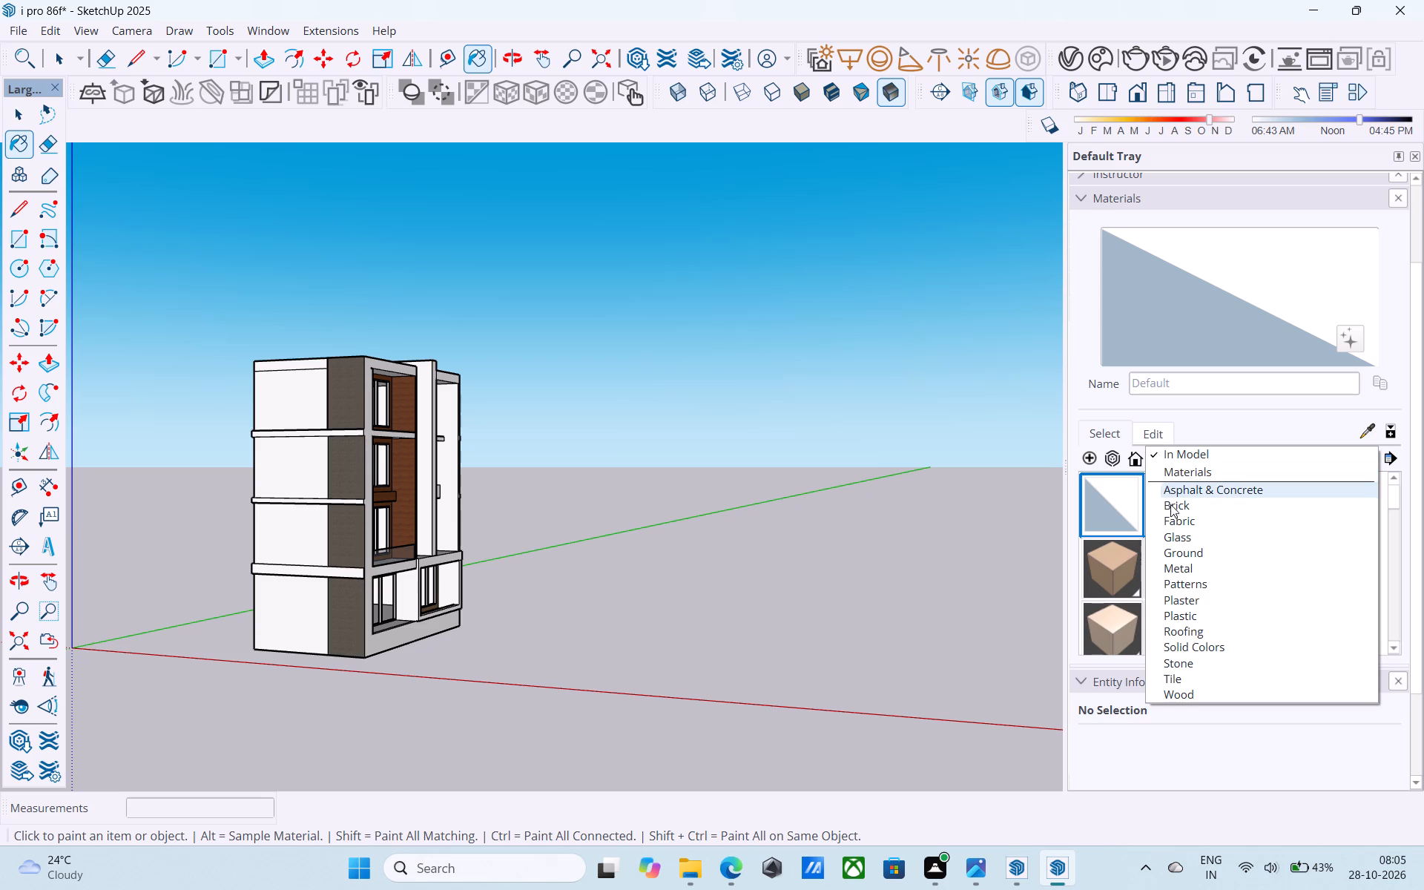
left_click(1173, 518)
left_click(1179, 507)
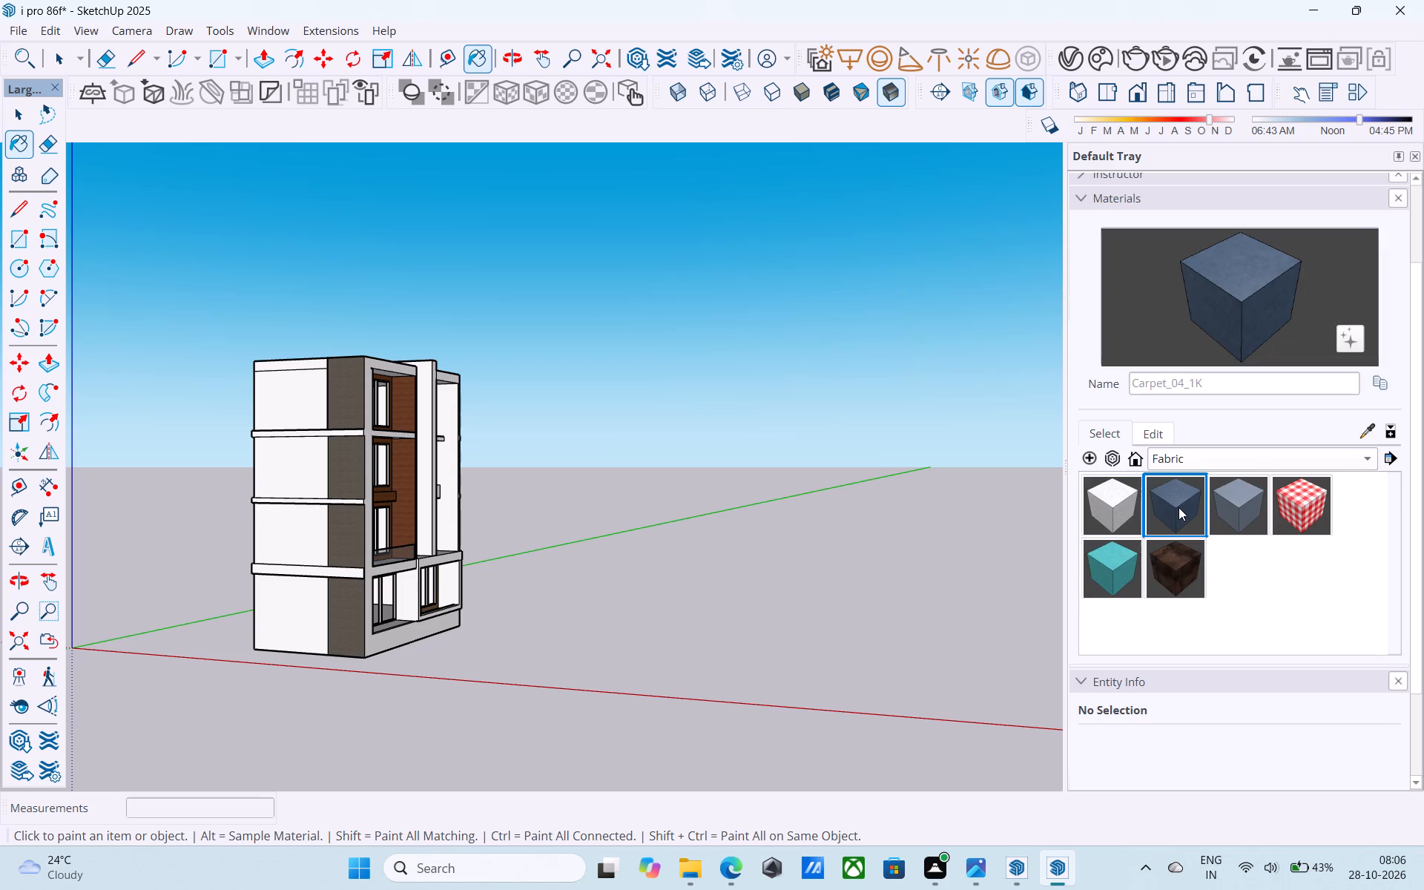
middle_click_drag(728, 349, 814, 440)
scroll(385, 434, "up", 7)
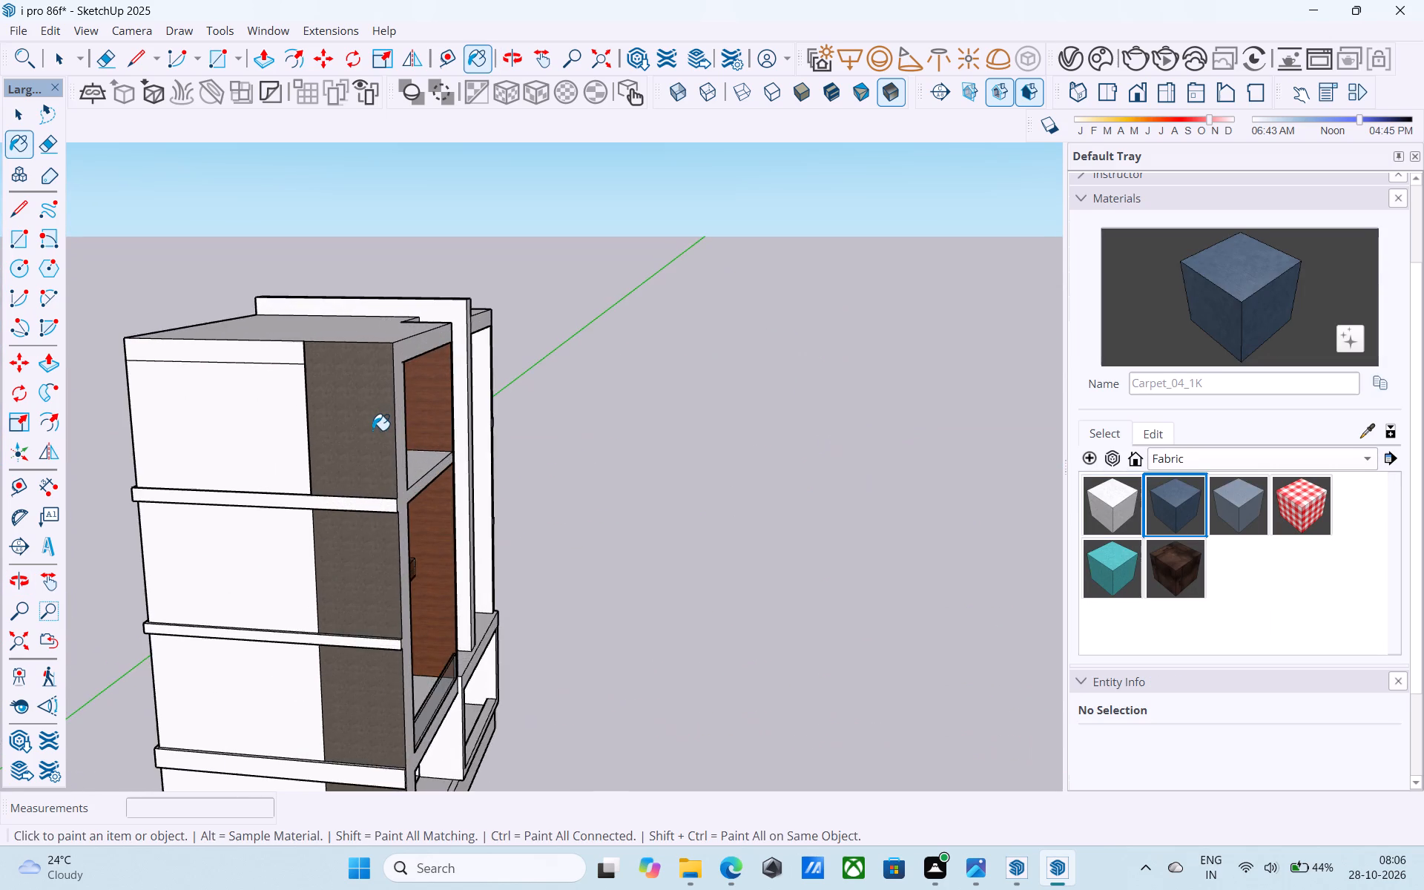
left_click(372, 430)
scroll(372, 429, "down", 6)
middle_click_drag(370, 491, 455, 447)
scroll(455, 488, "up", 5)
left_click(328, 510)
left_click(350, 629)
scroll(366, 346, "down", 7)
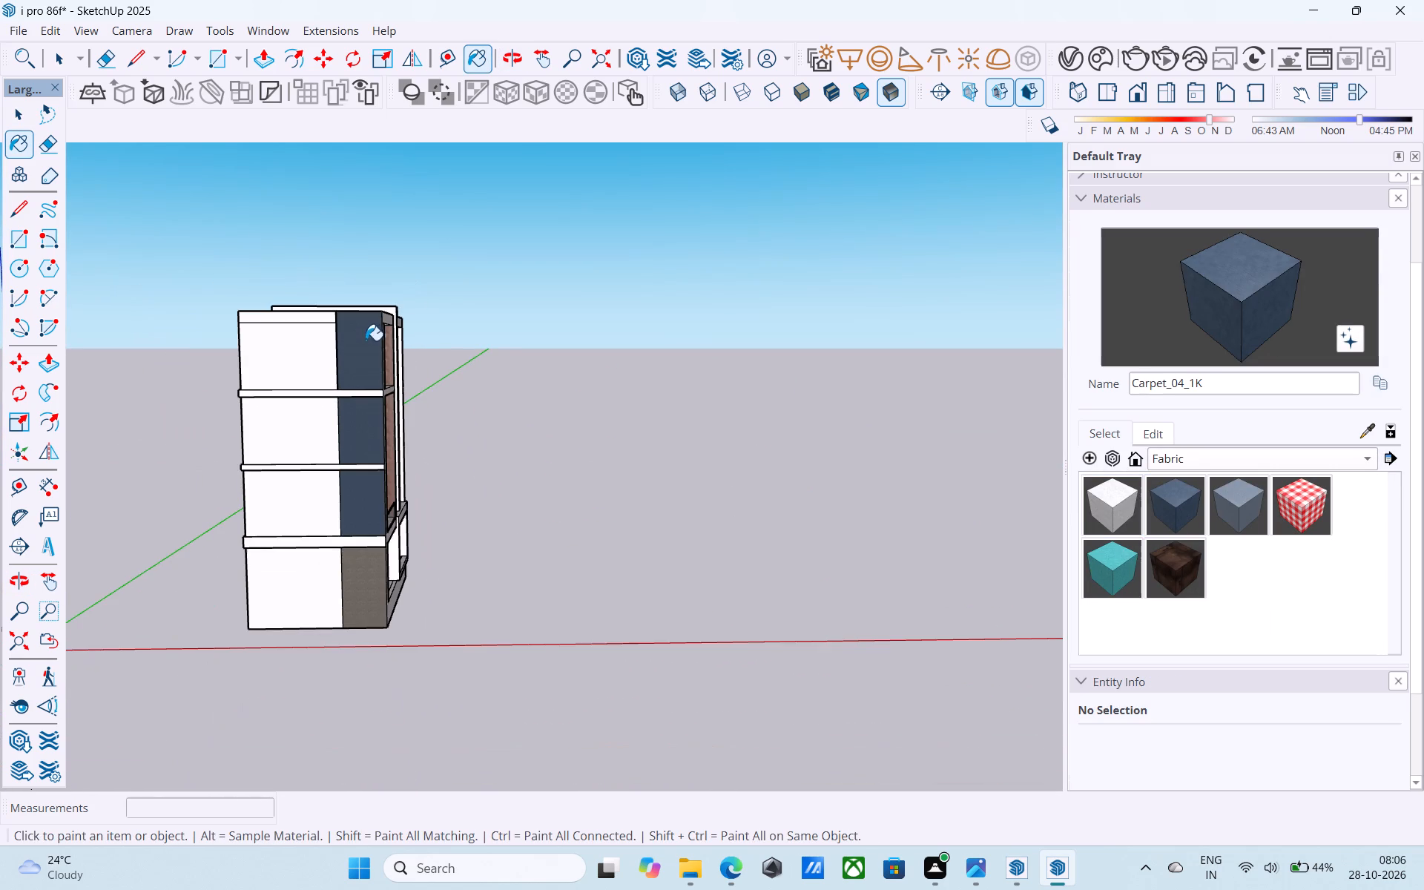
left_click(350, 582)
Repeat the 2" pull on the three lower panels of the dark blue vertical strip.
middle_click_drag(354, 556, 708, 519)
scroll(499, 361, "up", 9)
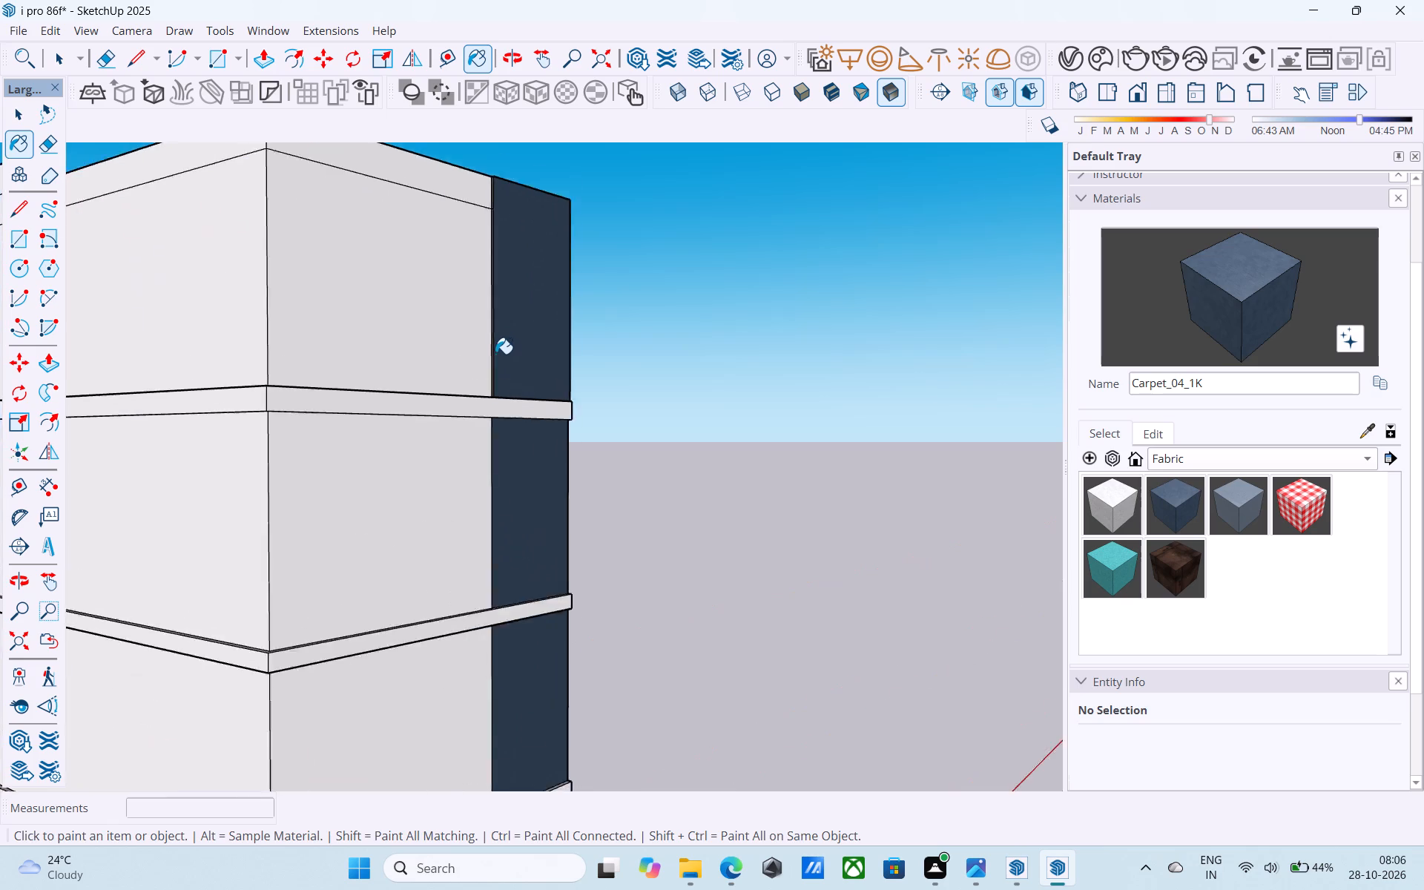
scroll(495, 354, "up", 4)
middle_click_drag(505, 350, 576, 400)
scroll(576, 400, "down", 3)
middle_click_drag(576, 400, 556, 387)
key("space")
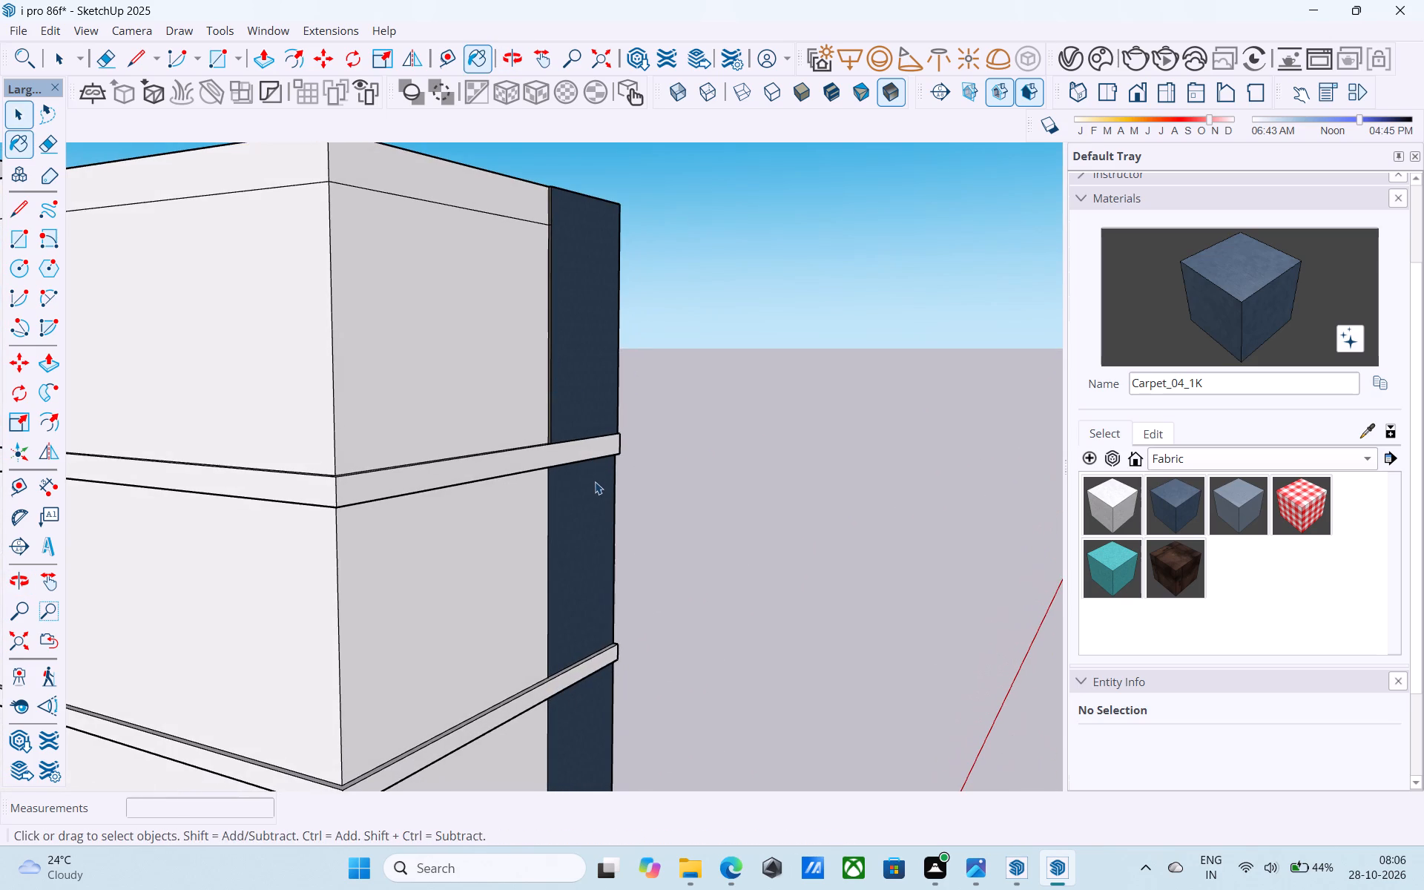
left_click(589, 487)
key("p")
double_click(589, 487)
scroll(489, 332, "down", 6)
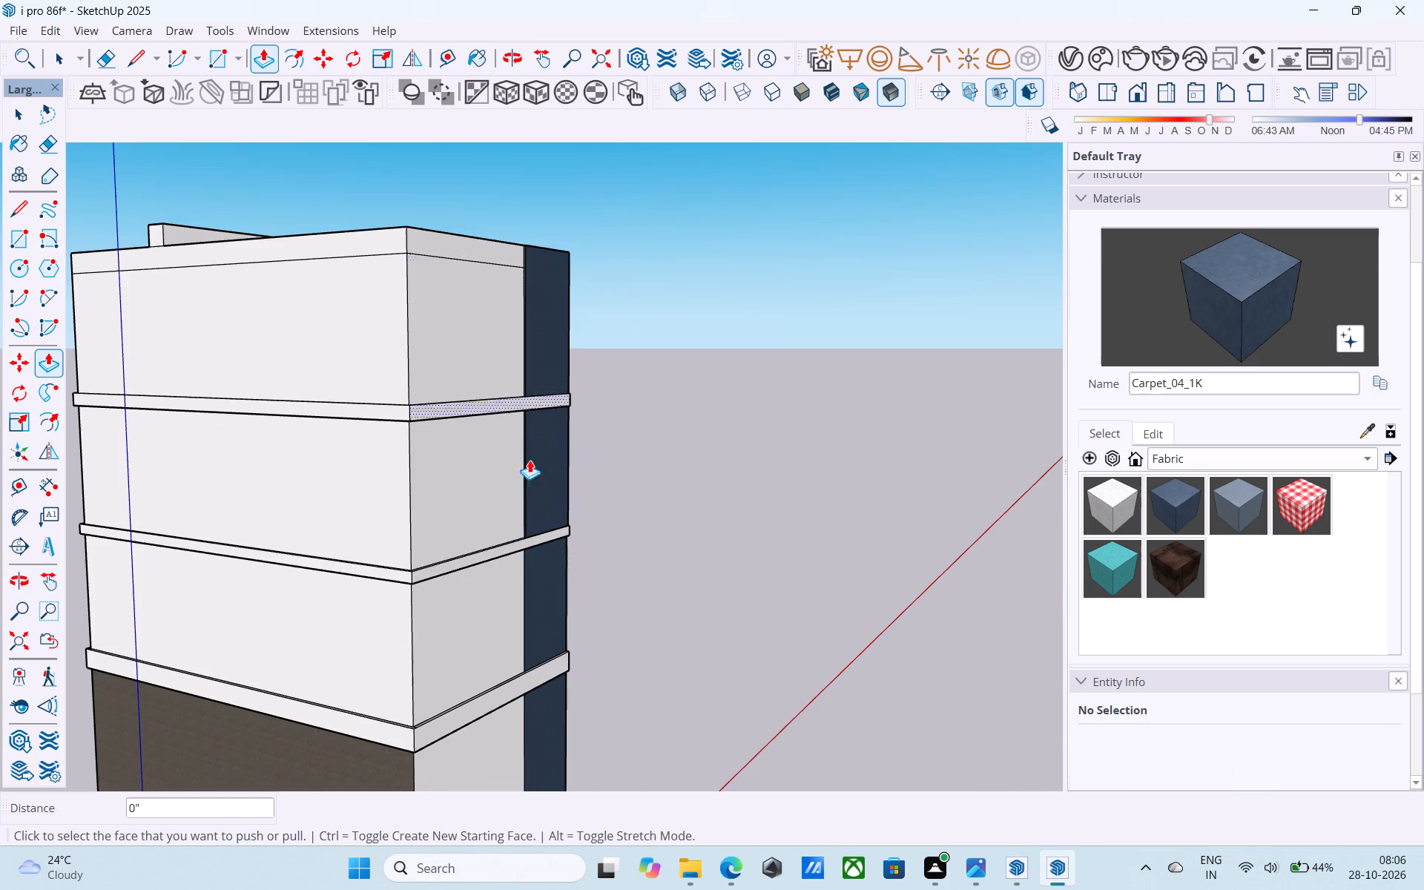
double_click(554, 563)
middle_click_drag(549, 558, 469, 337)
double_click(481, 488)
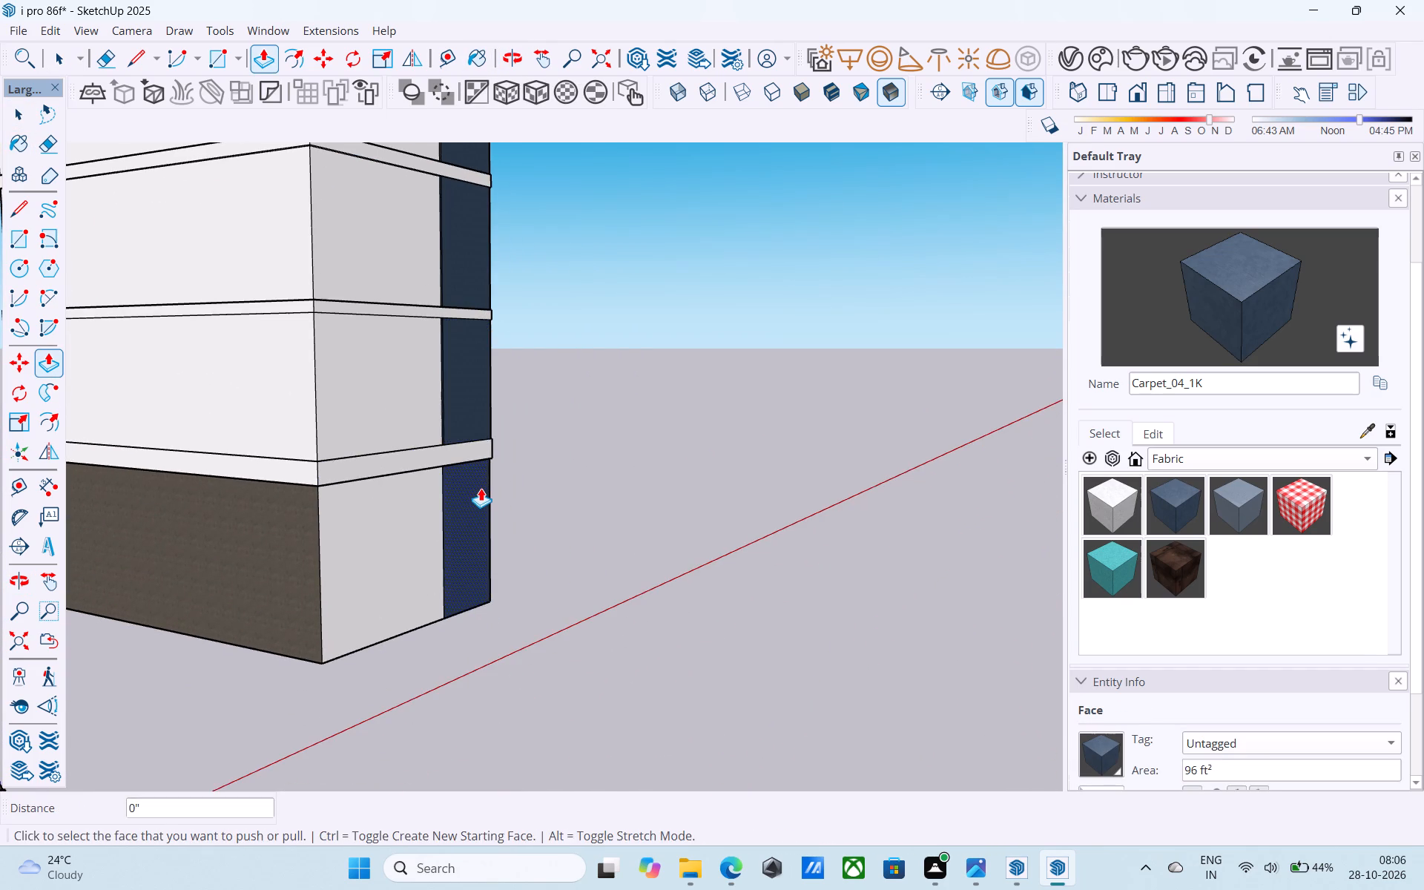
Examine the painted vertical strip from the balcony side and the front facade.
scroll(464, 423, "down", 5)
middle_click_drag(459, 402, 53, 497, "shift")
middle_click_drag(287, 392, 296, 467)
middle_click_drag(399, 403, 112, 470)
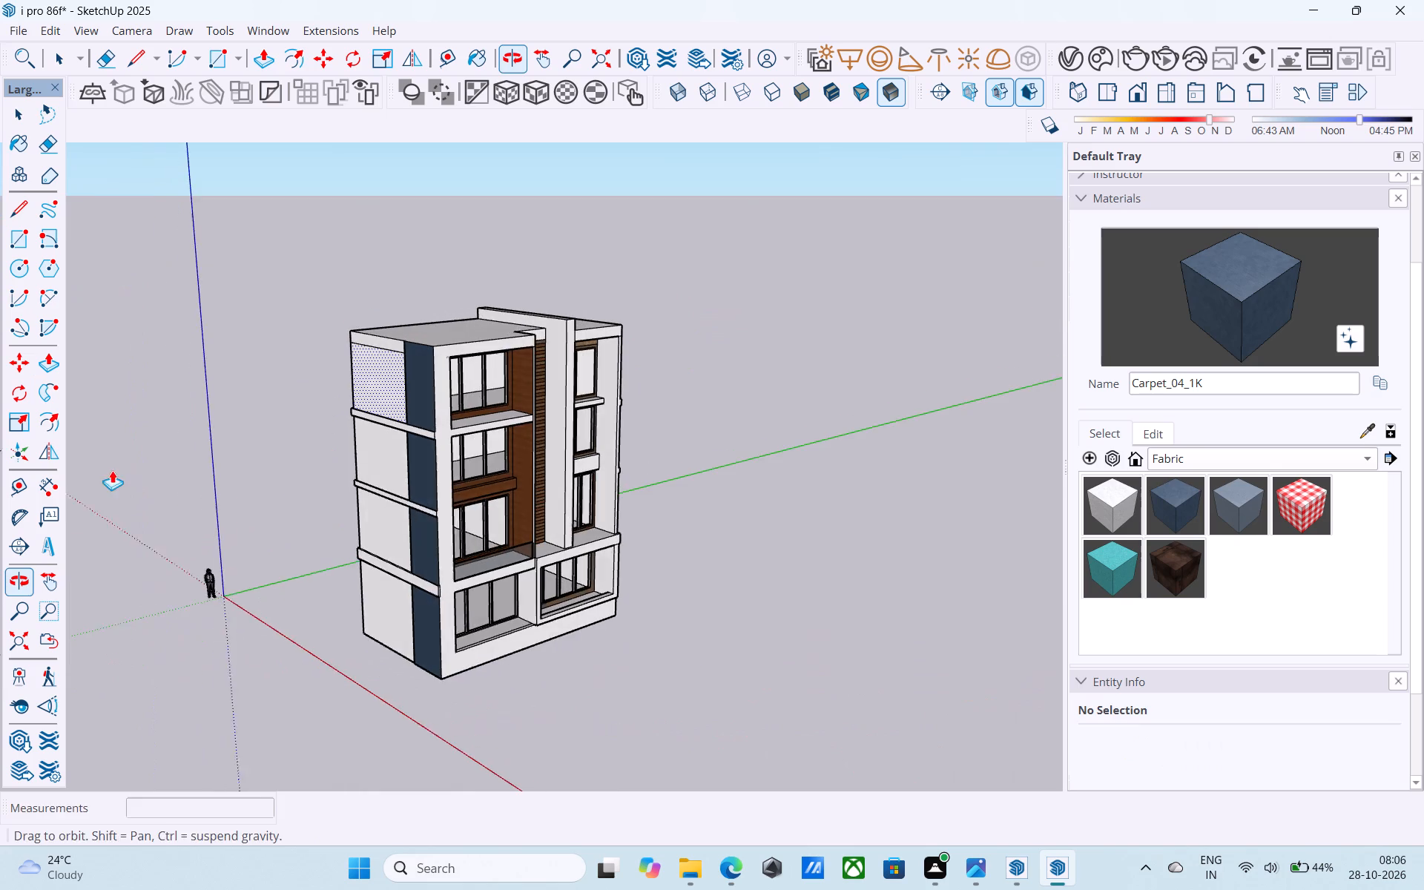
middle_click_drag(112, 470, 112, 469)
middle_click_drag(324, 458, 391, 502, "shift")
middle_click_drag(519, 477, 93, 478)
middle_click_drag(406, 410, 418, 452)
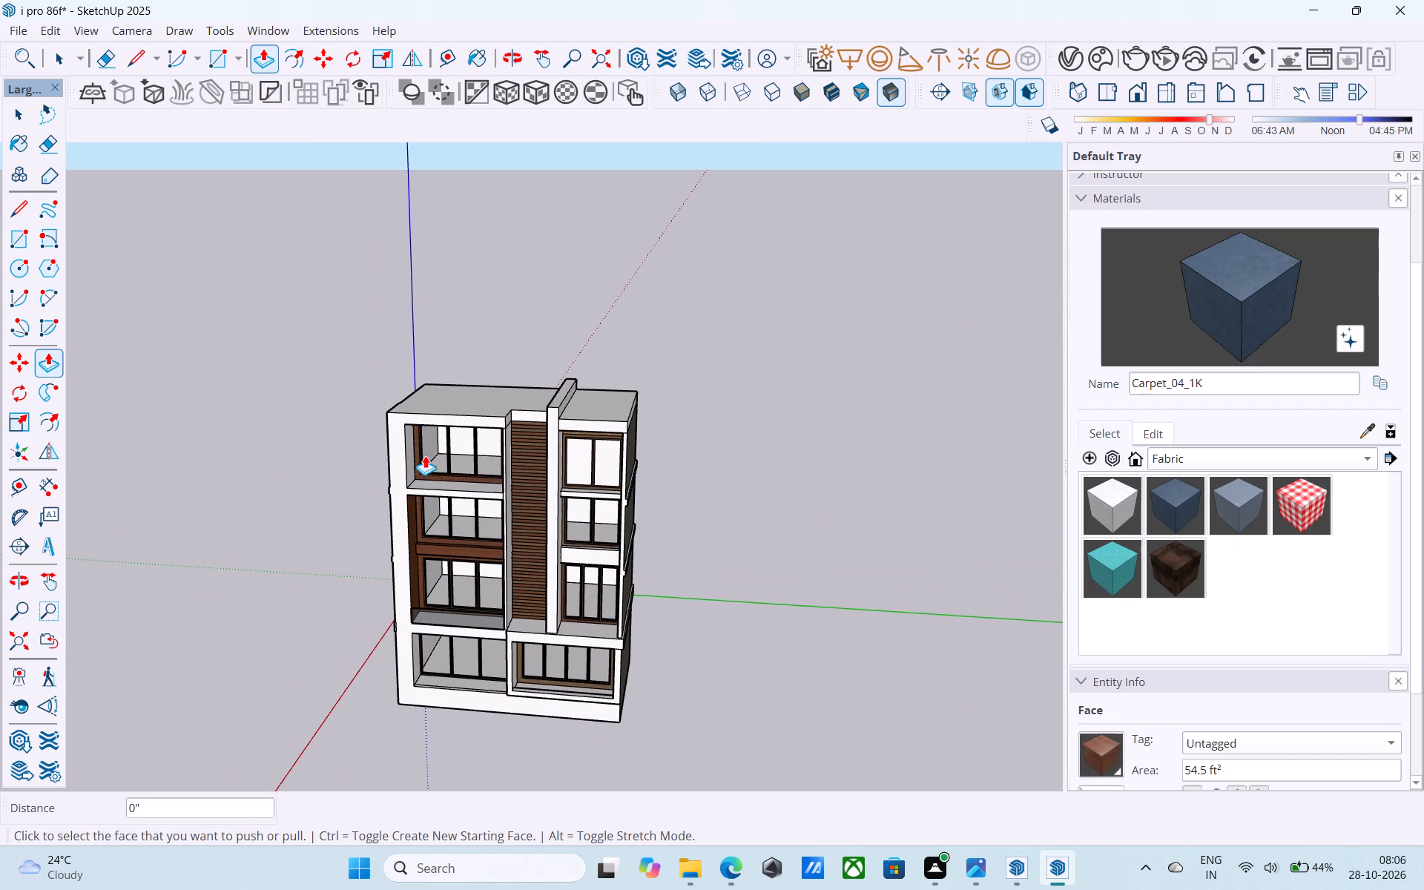
scroll(447, 432, "up", 4)
middle_click_drag(560, 434, 565, 427)
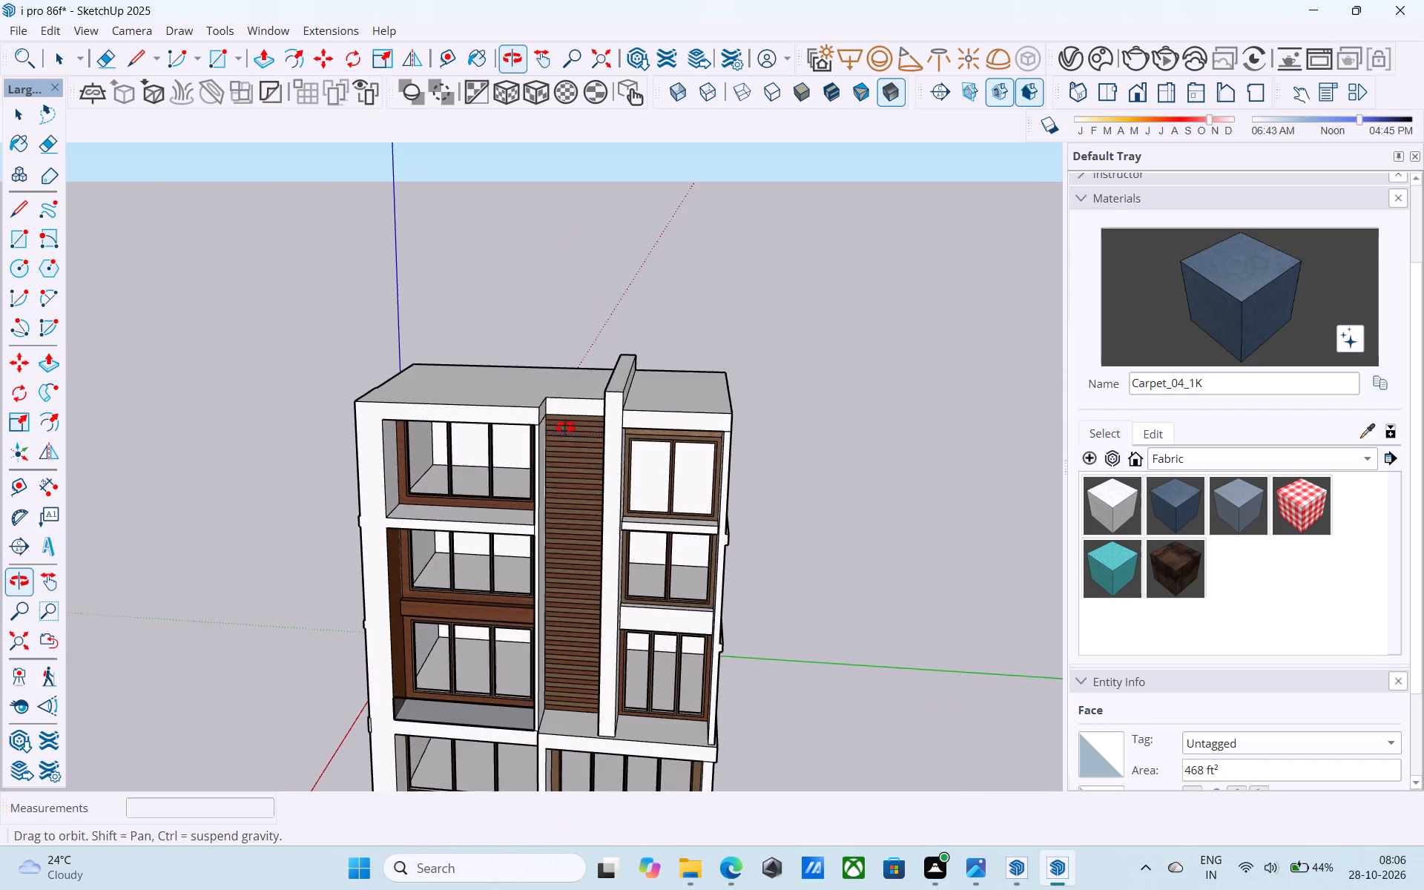
middle_click_drag(565, 427, 609, 412)
scroll(624, 418, "up", 1)
Erase the short seam between the roof slab and the end wall at the front corner beside the herringbone panel.
middle_click_drag(613, 387, 661, 327)
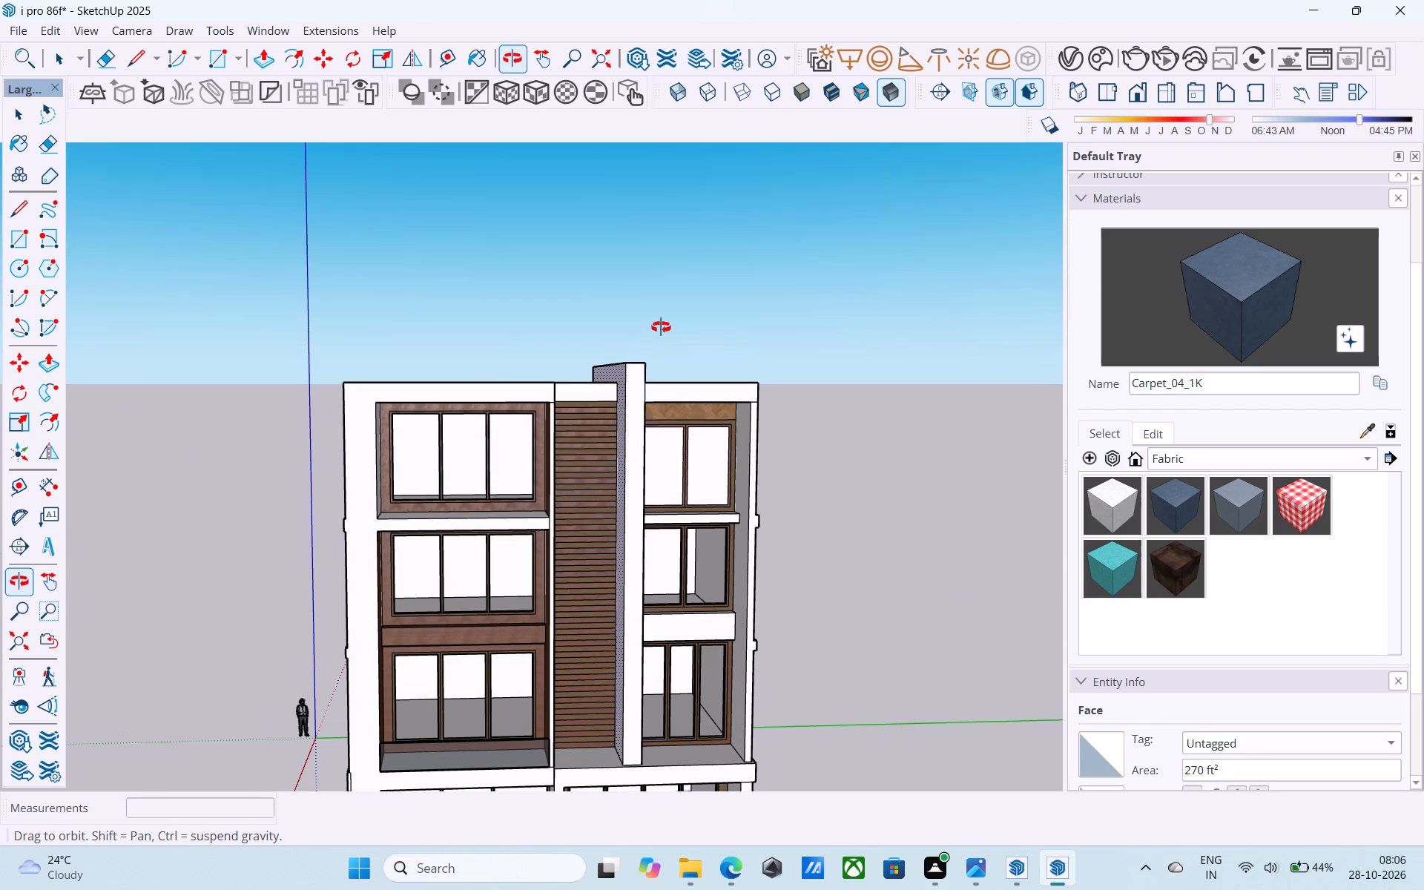
middle_click_drag(661, 327, 677, 254)
middle_click_drag(710, 424, 720, 285)
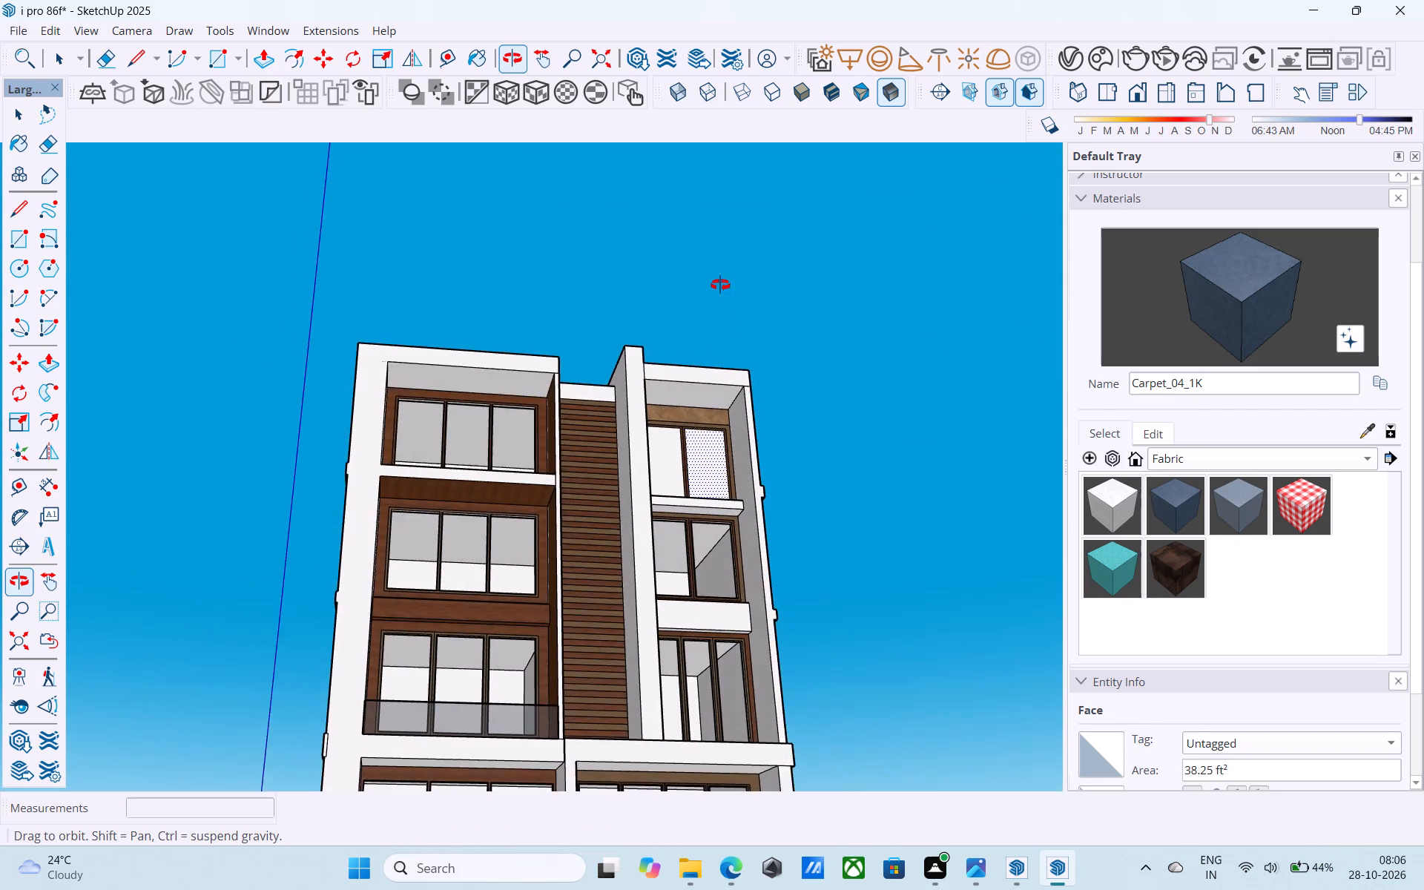
middle_click_drag(720, 285, 687, 377)
key("e")
scroll(737, 396, "up", 12)
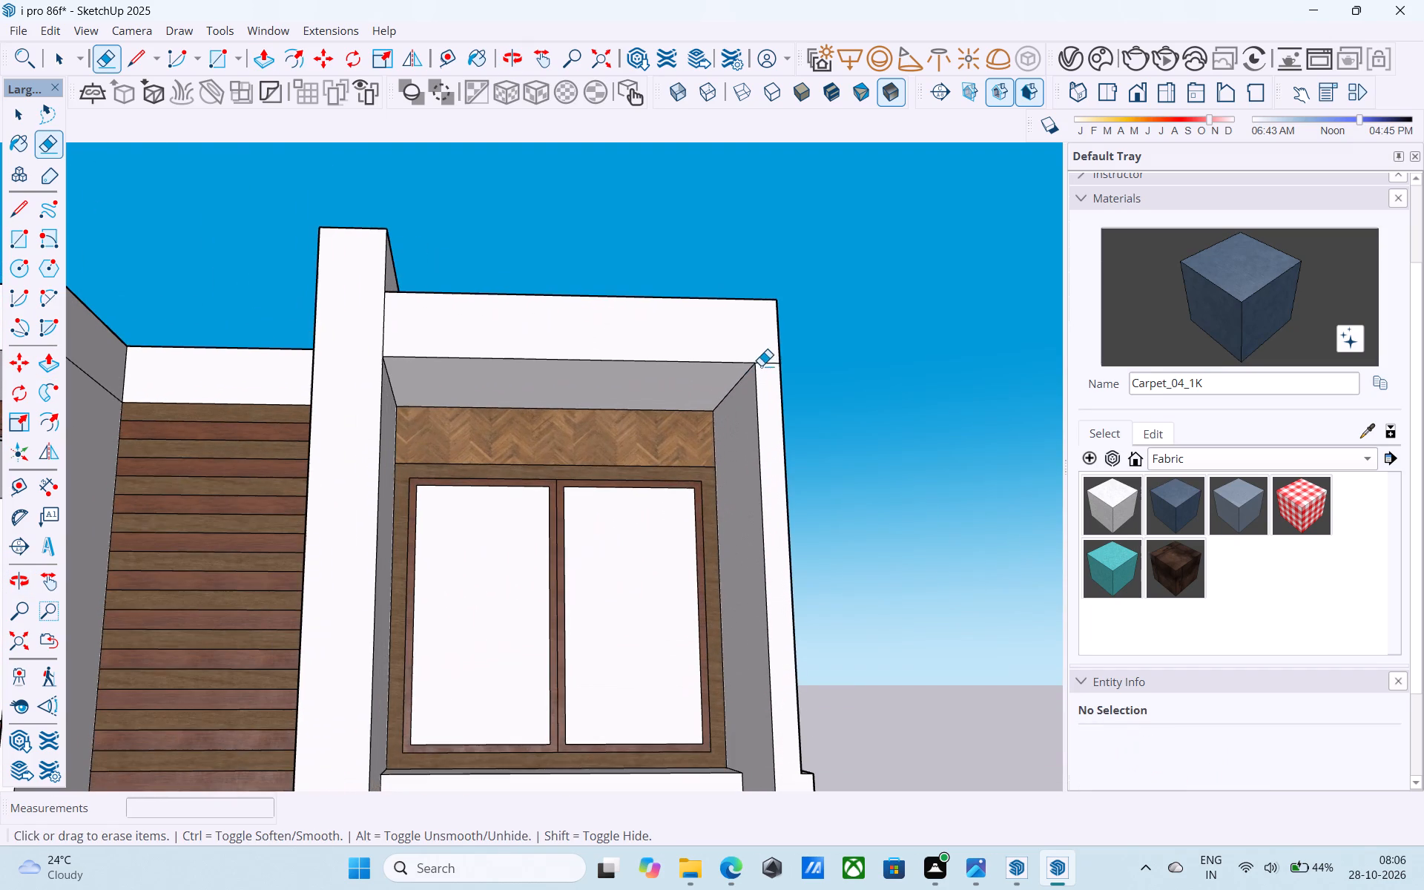
left_click(762, 363)
scroll(762, 363, "down", 6)
key("space")
Examine the roof slab above the horizontal wood slats and select the edge where the slab meets the slats.
scroll(762, 363, "down", 4)
middle_click_drag(762, 366, 765, 415)
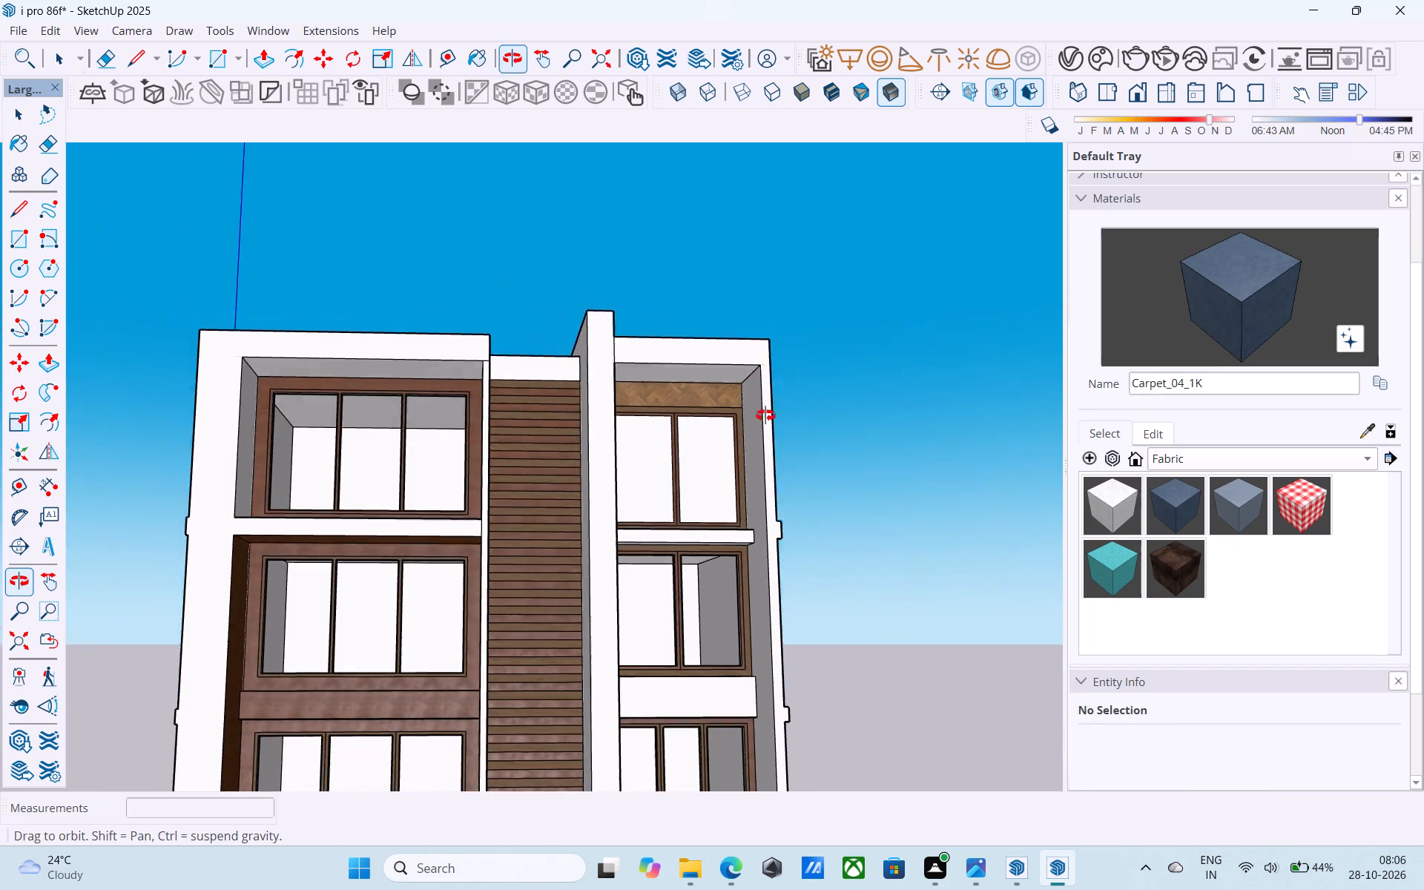
middle_click_drag(765, 415, 771, 446)
middle_click_drag(587, 396, 489, 418)
scroll(481, 388, "up", 9)
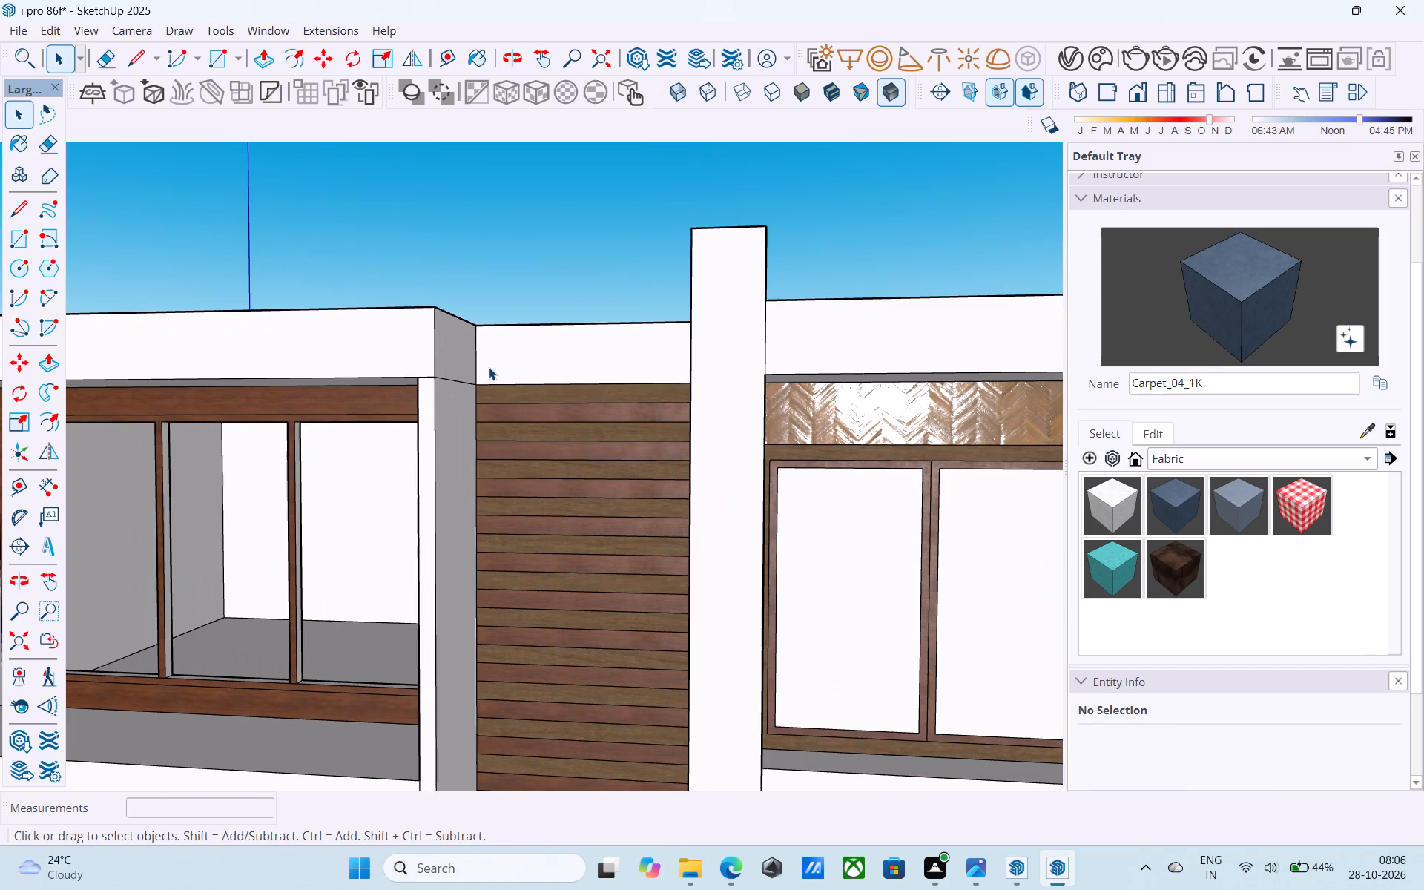
scroll(489, 367, "down", 5)
middle_click_drag(489, 367, 693, 401, "shift")
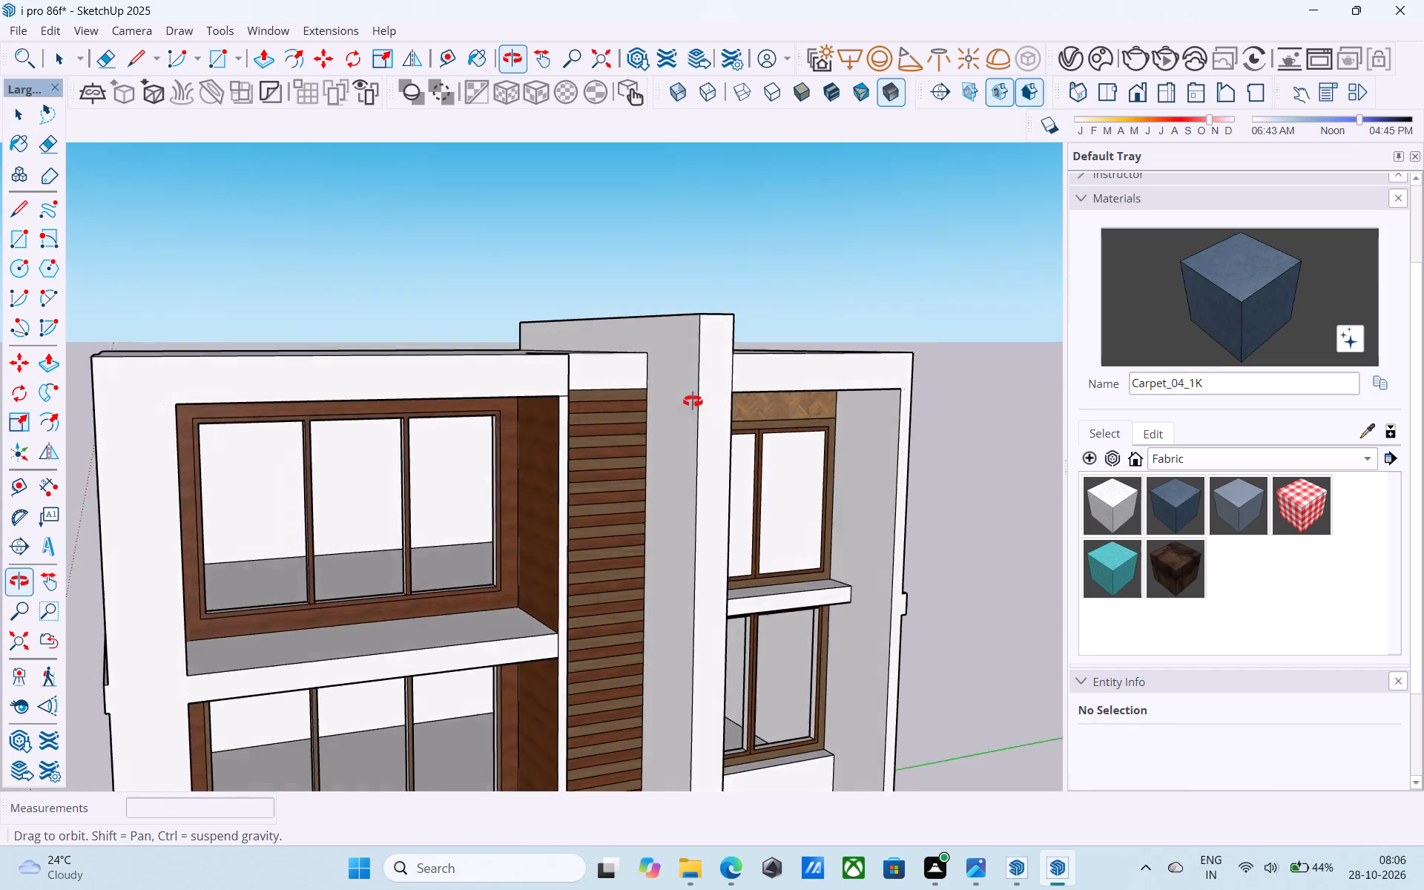
middle_click_drag(693, 401, 564, 400, "shift")
middle_click_drag(534, 402, 462, 409)
scroll(486, 386, "up", 8)
middle_click_drag(487, 403, 487, 383)
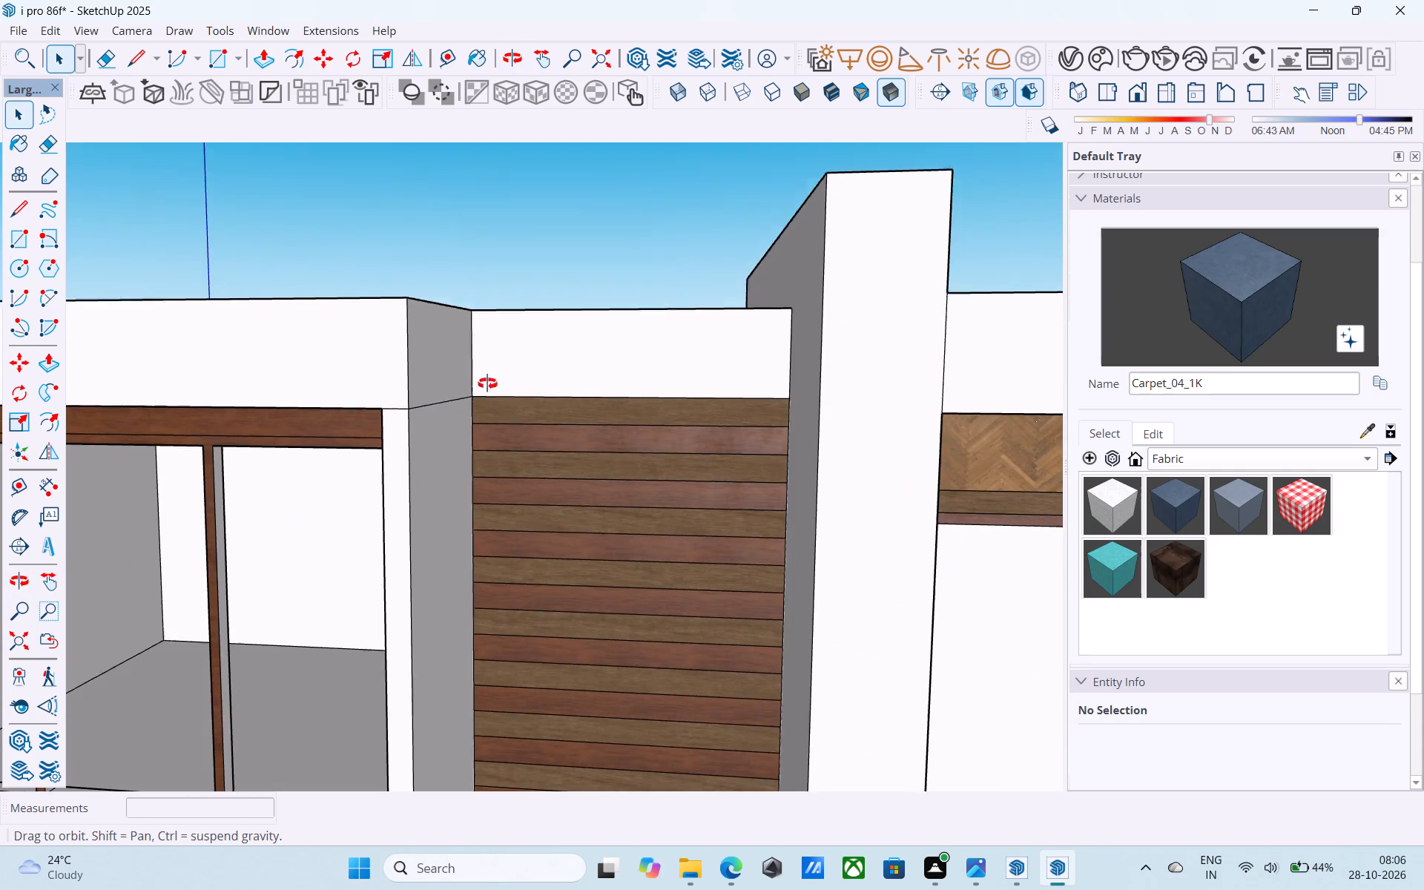
middle_click_drag(487, 383, 504, 418)
scroll(497, 308, "up", 1)
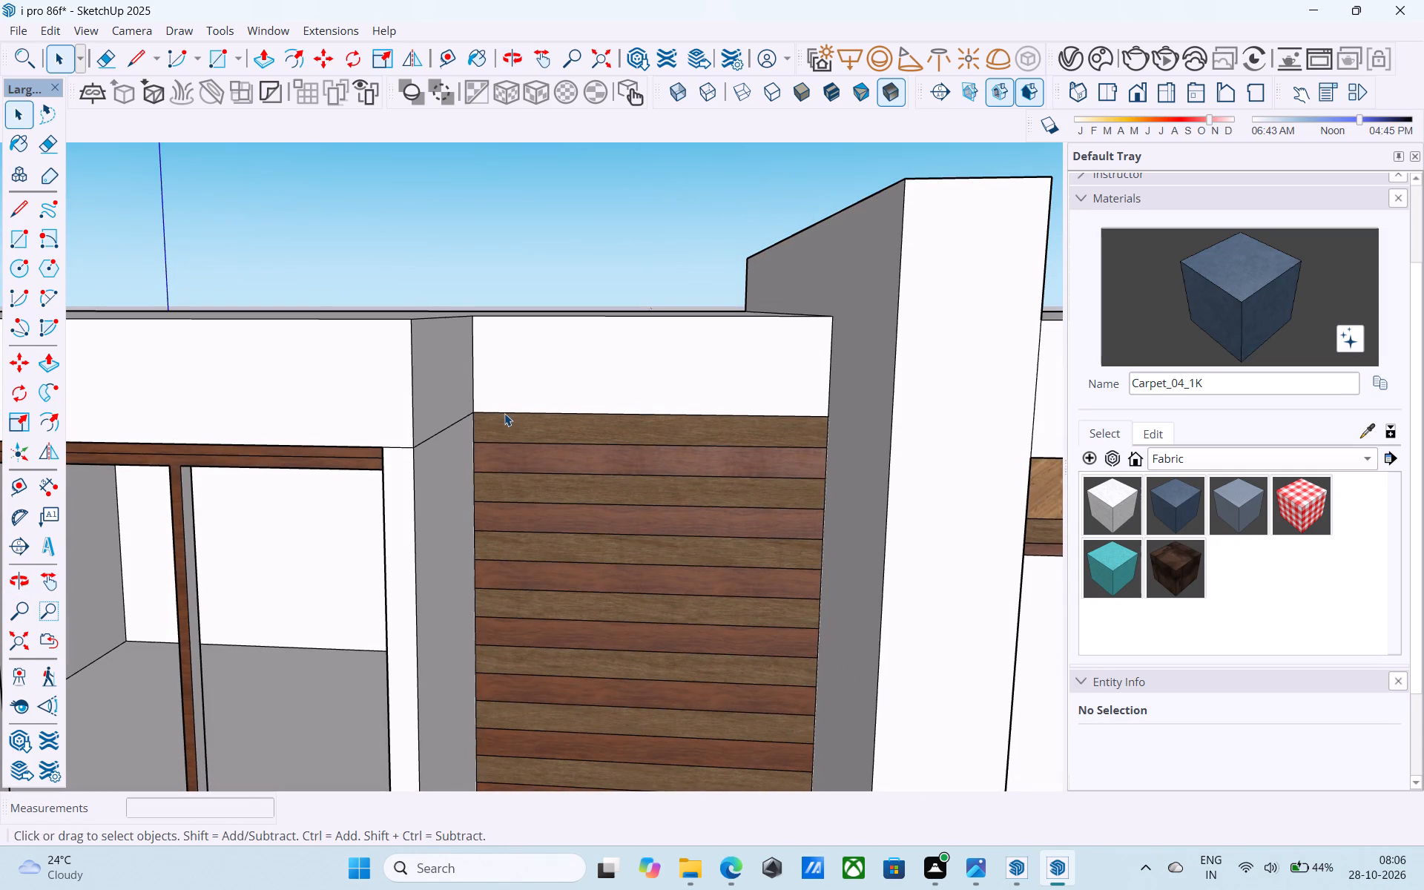
left_click(505, 413)
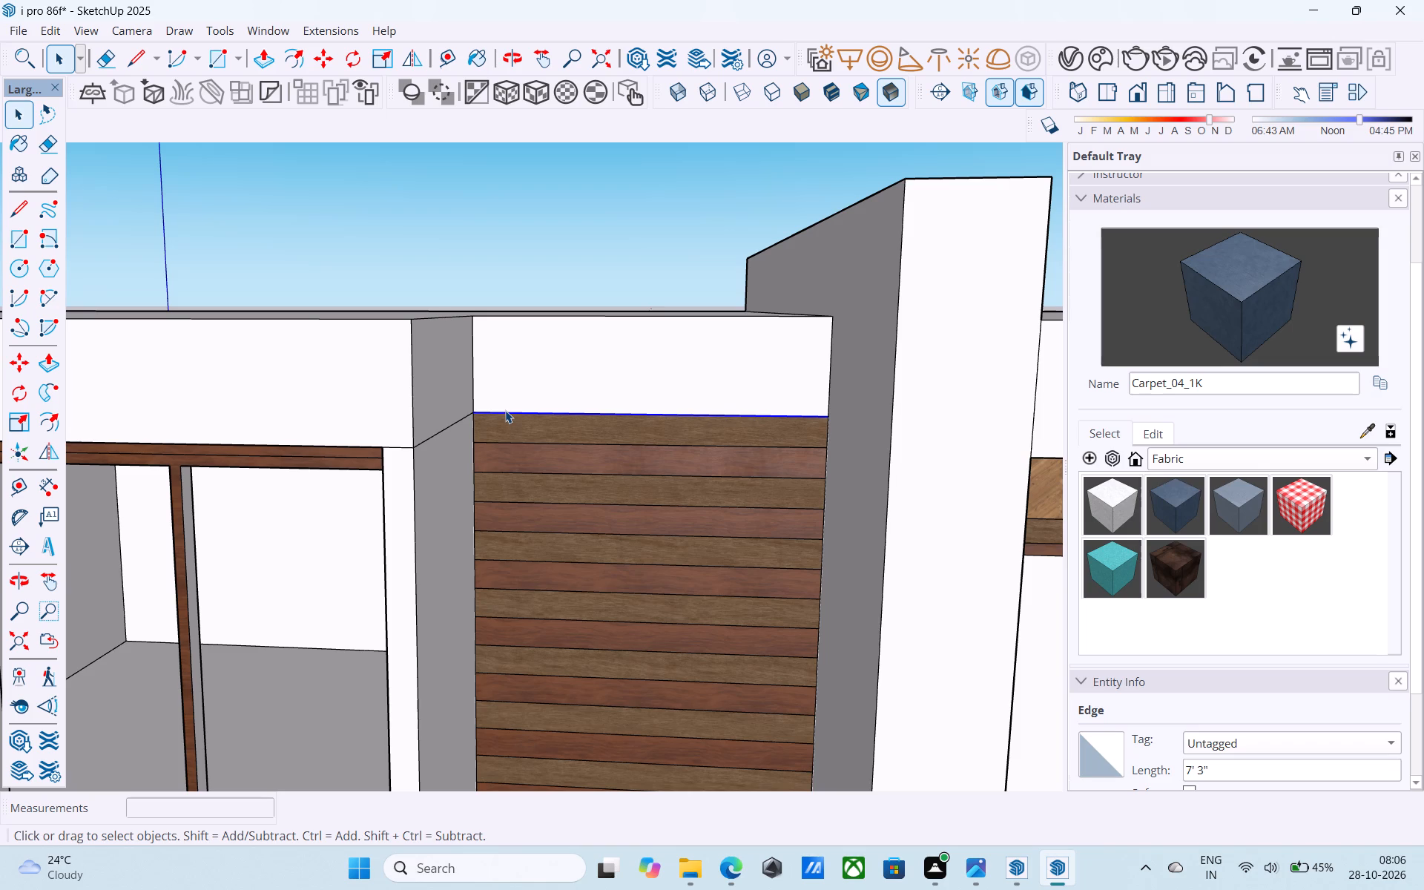
Examine the front facade, the balcony-side wall with its blue strip, and the rear corner of the building.
scroll(505, 410, "down", 4)
middle_click_drag(505, 410, 561, 406)
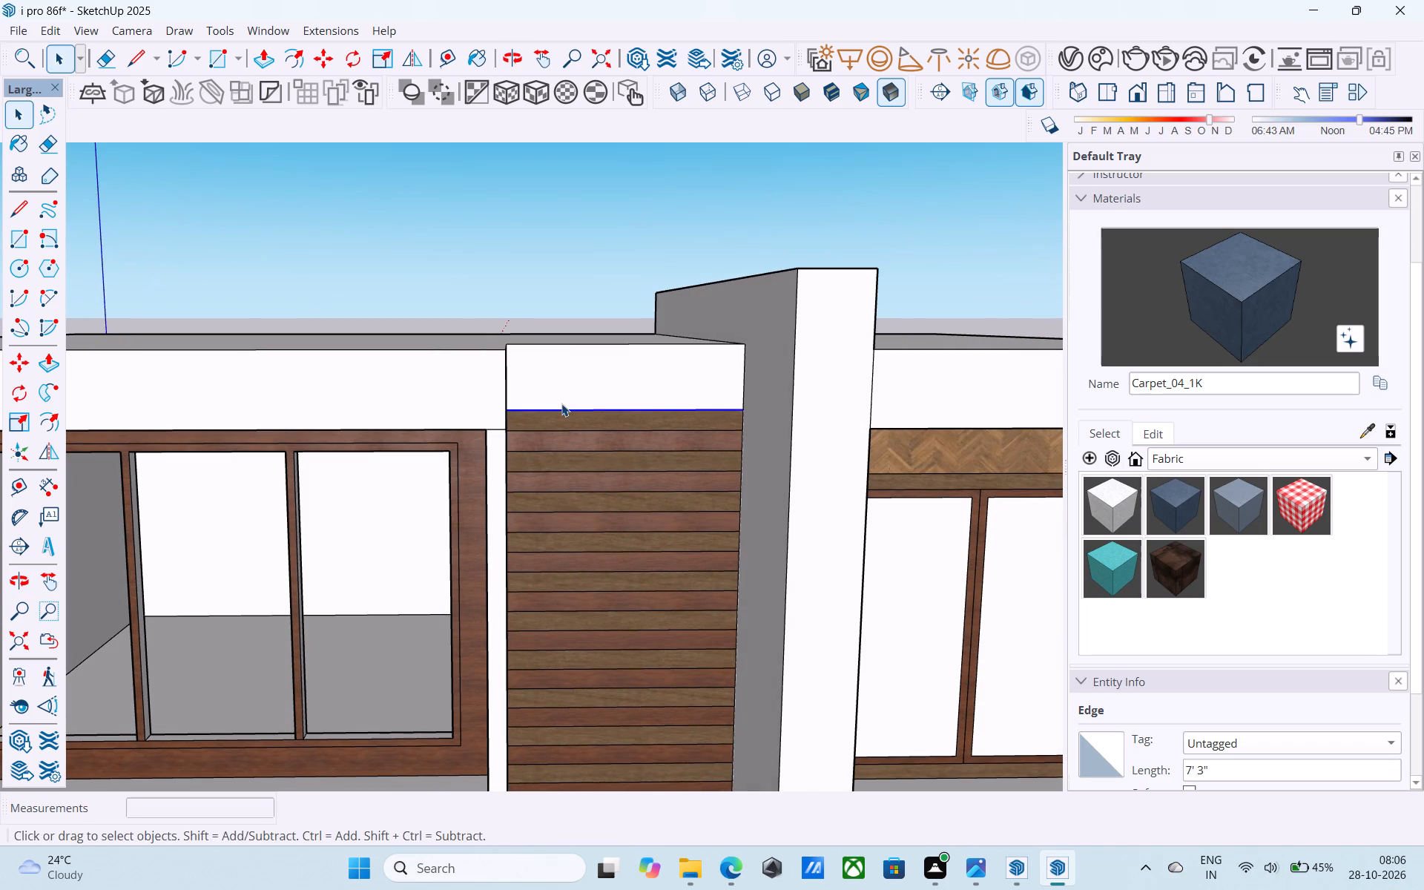
scroll(561, 403, "down", 7)
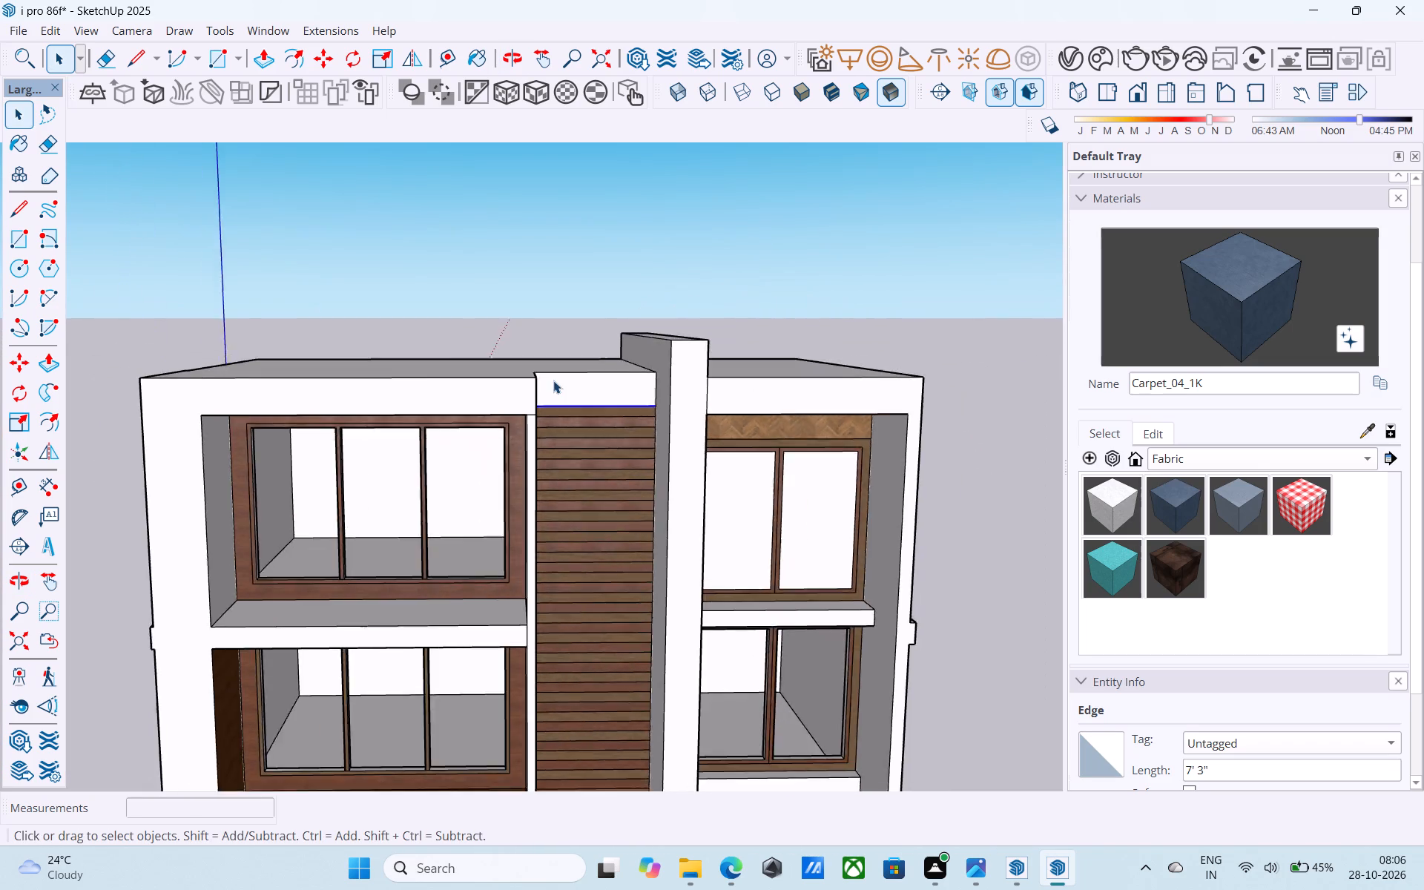
scroll(550, 378, "down", 5)
middle_click_drag(550, 378, 599, 359)
middle_click_drag(599, 359, 623, 333)
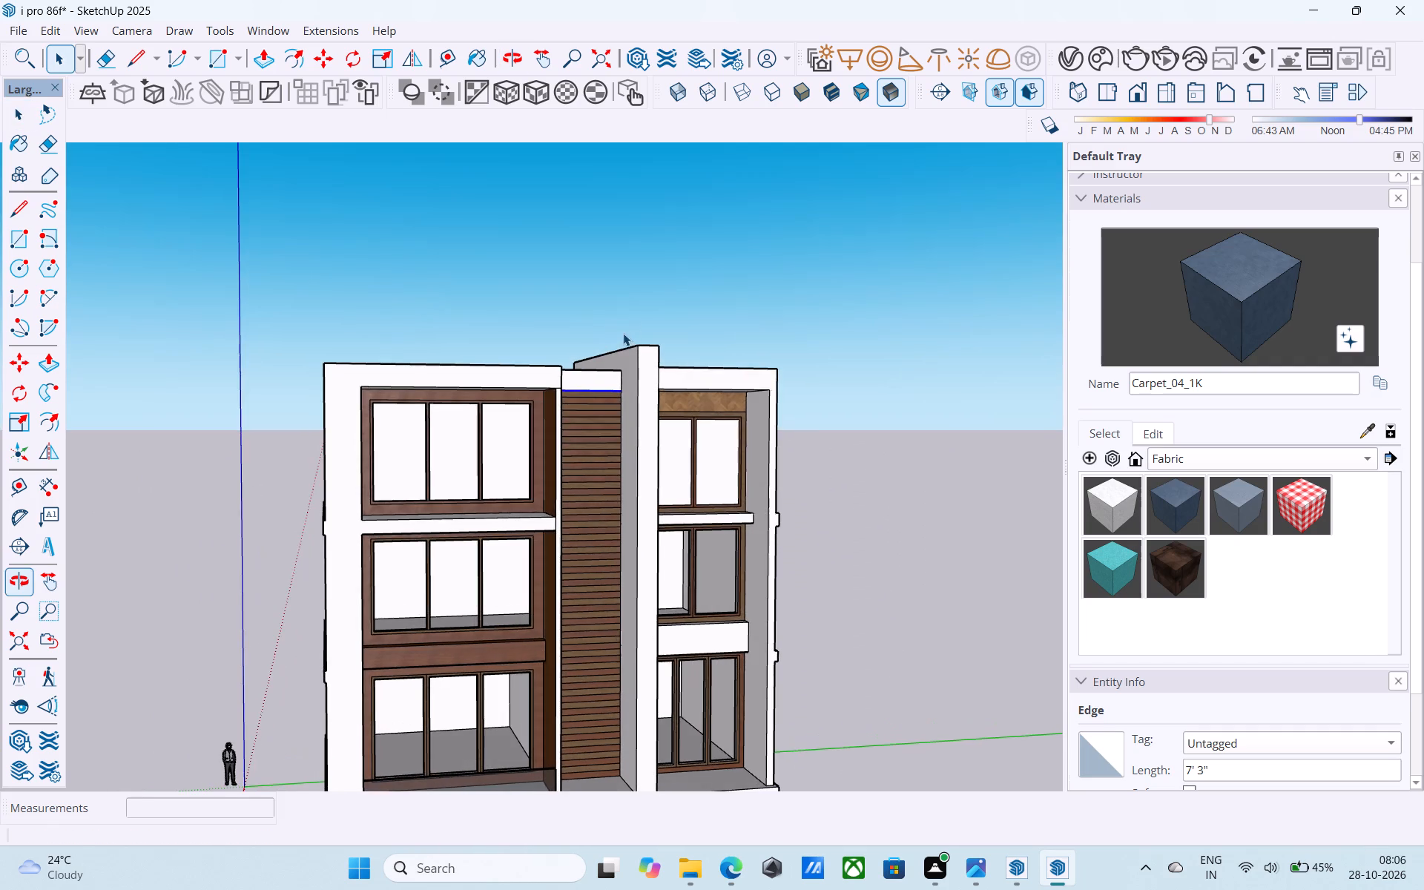
scroll(616, 340, "down", 3)
middle_click_drag(584, 357, 665, 228)
middle_click_drag(508, 372, 774, 380)
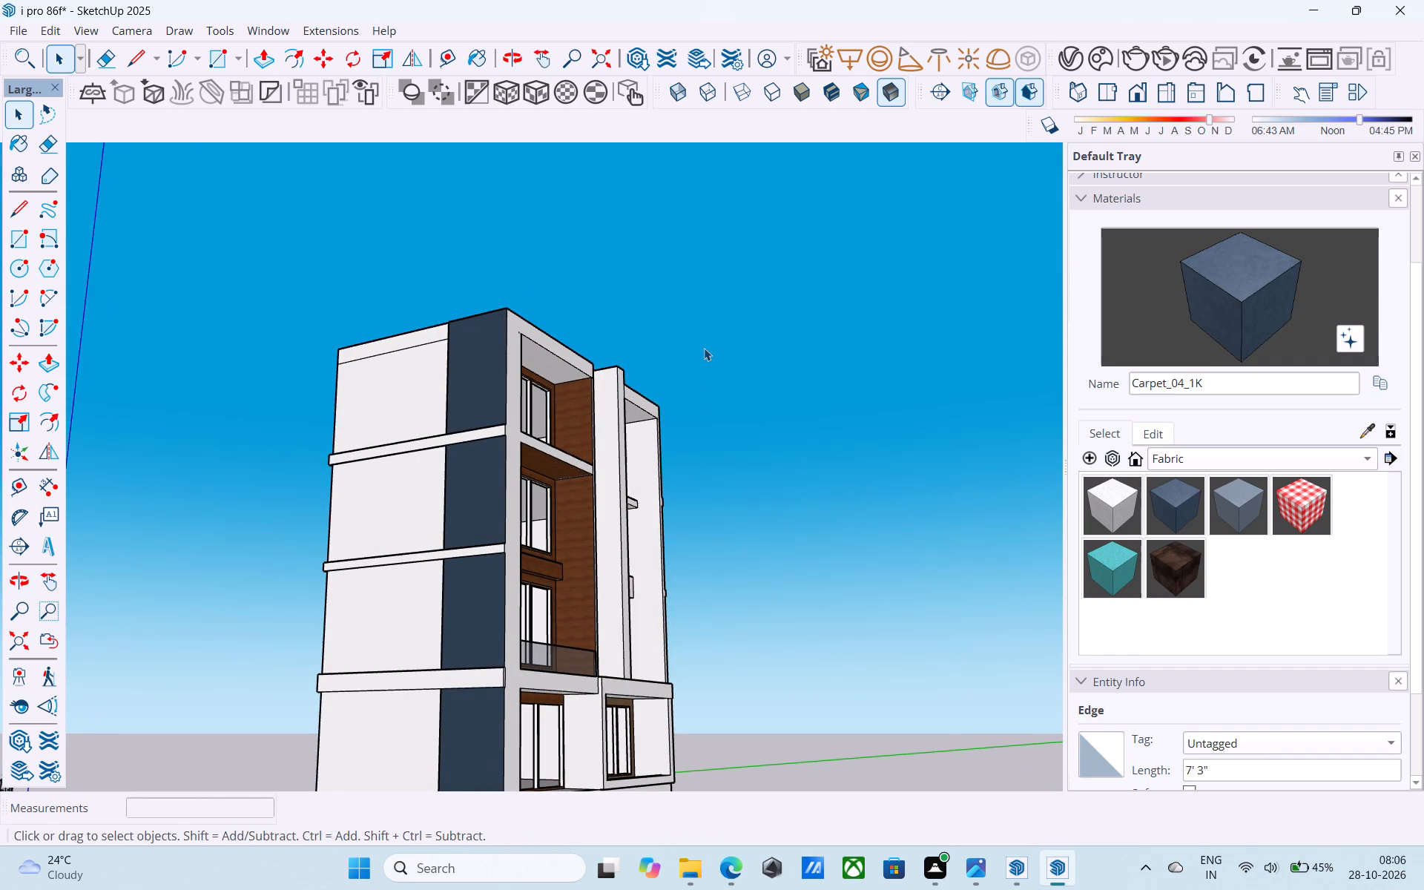
scroll(701, 349, "up", 8)
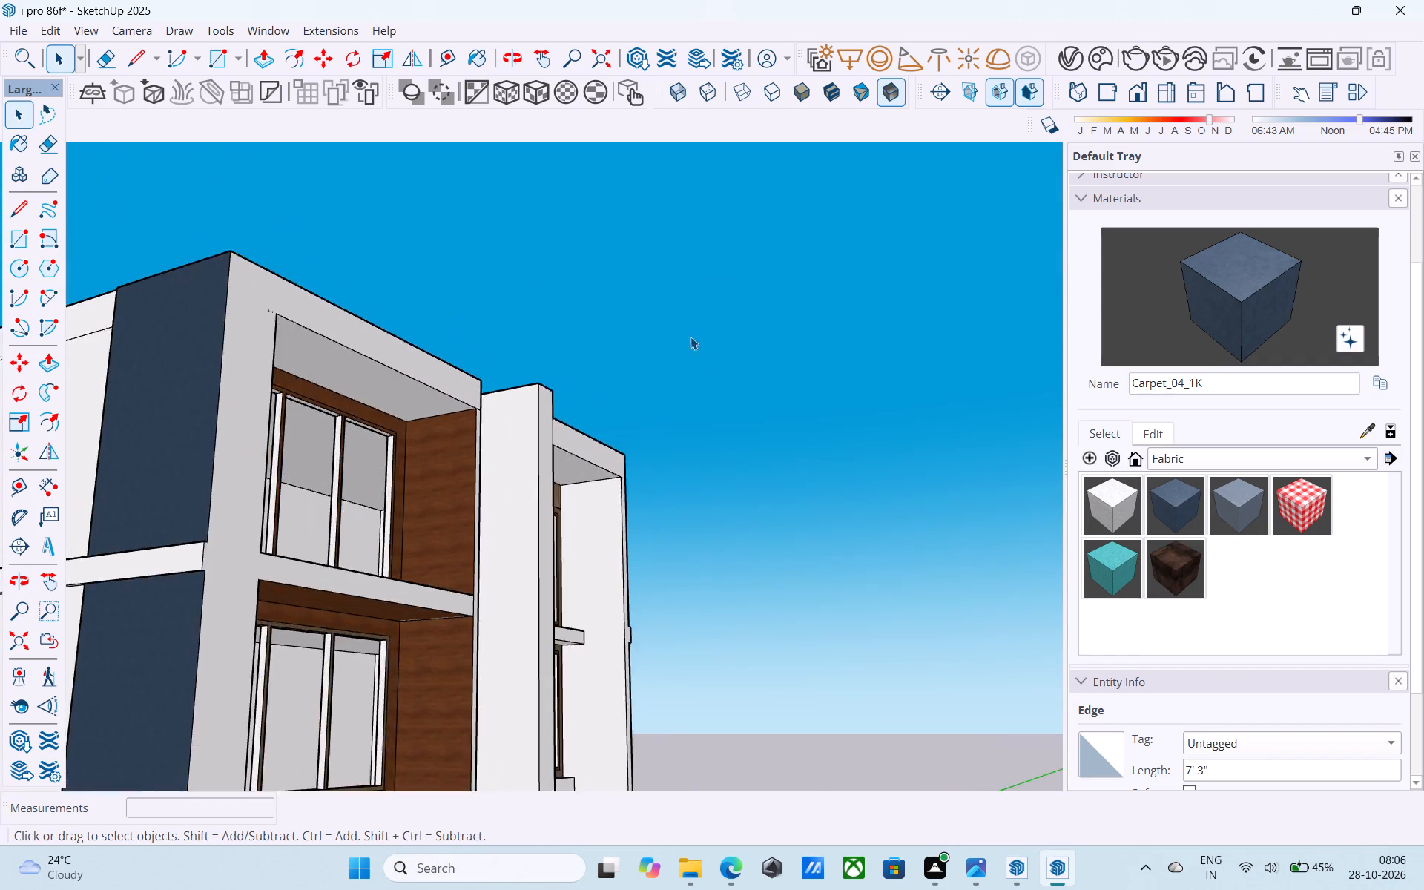
scroll(679, 309, "down", 8)
middle_click_drag(676, 310, 843, 556)
middle_click_drag(609, 478, 868, 457)
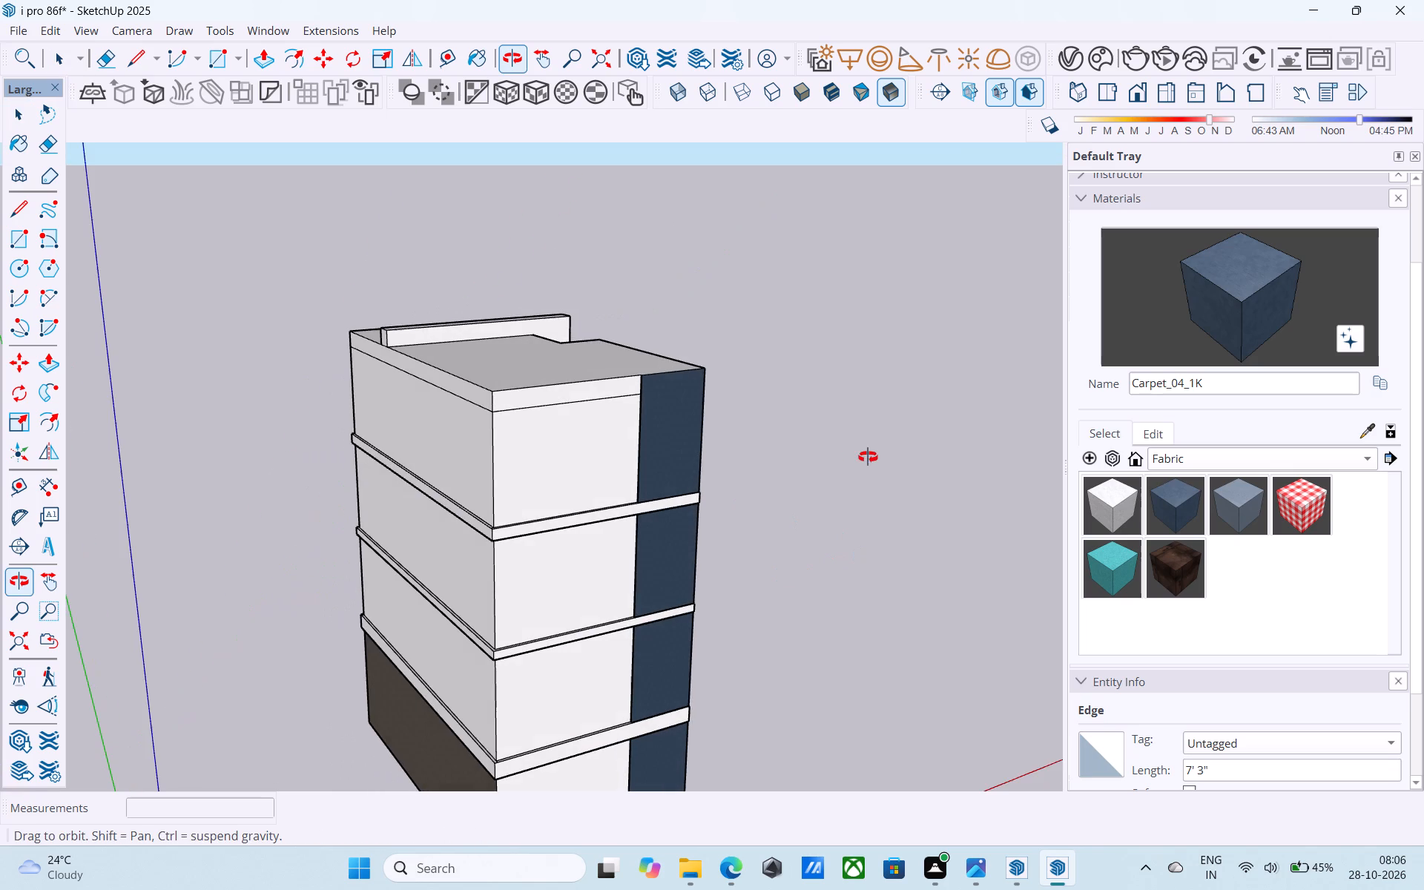
Examine the balcony-side wall's blue strip, the slab bands and the front facade from several angles.
middle_click_drag(868, 457, 868, 463)
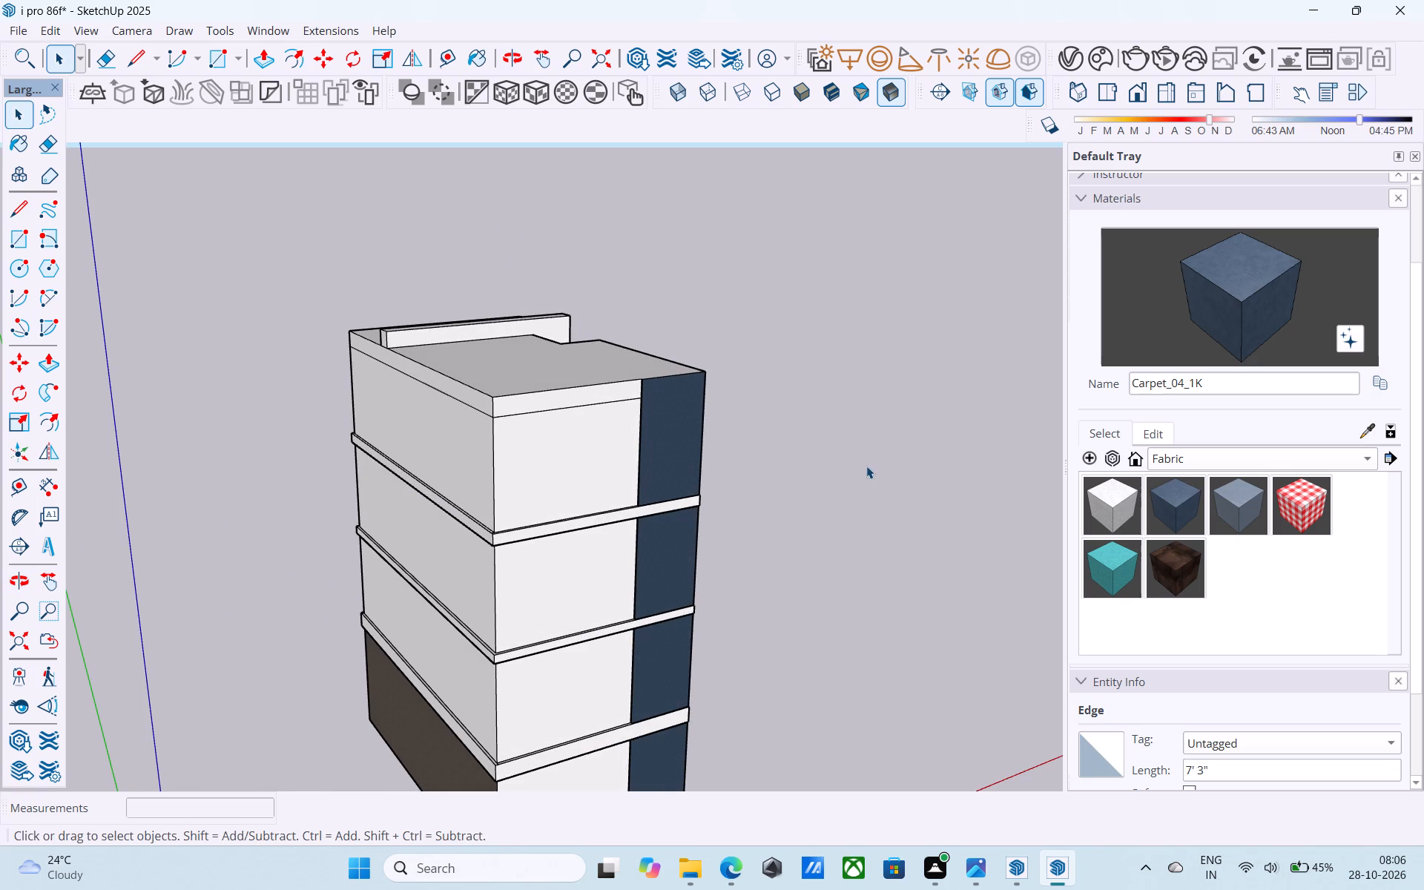
scroll(866, 466, "down", 1)
middle_click_drag(866, 466, 297, 503)
scroll(349, 476, "up", 6)
scroll(429, 620, "up", 9)
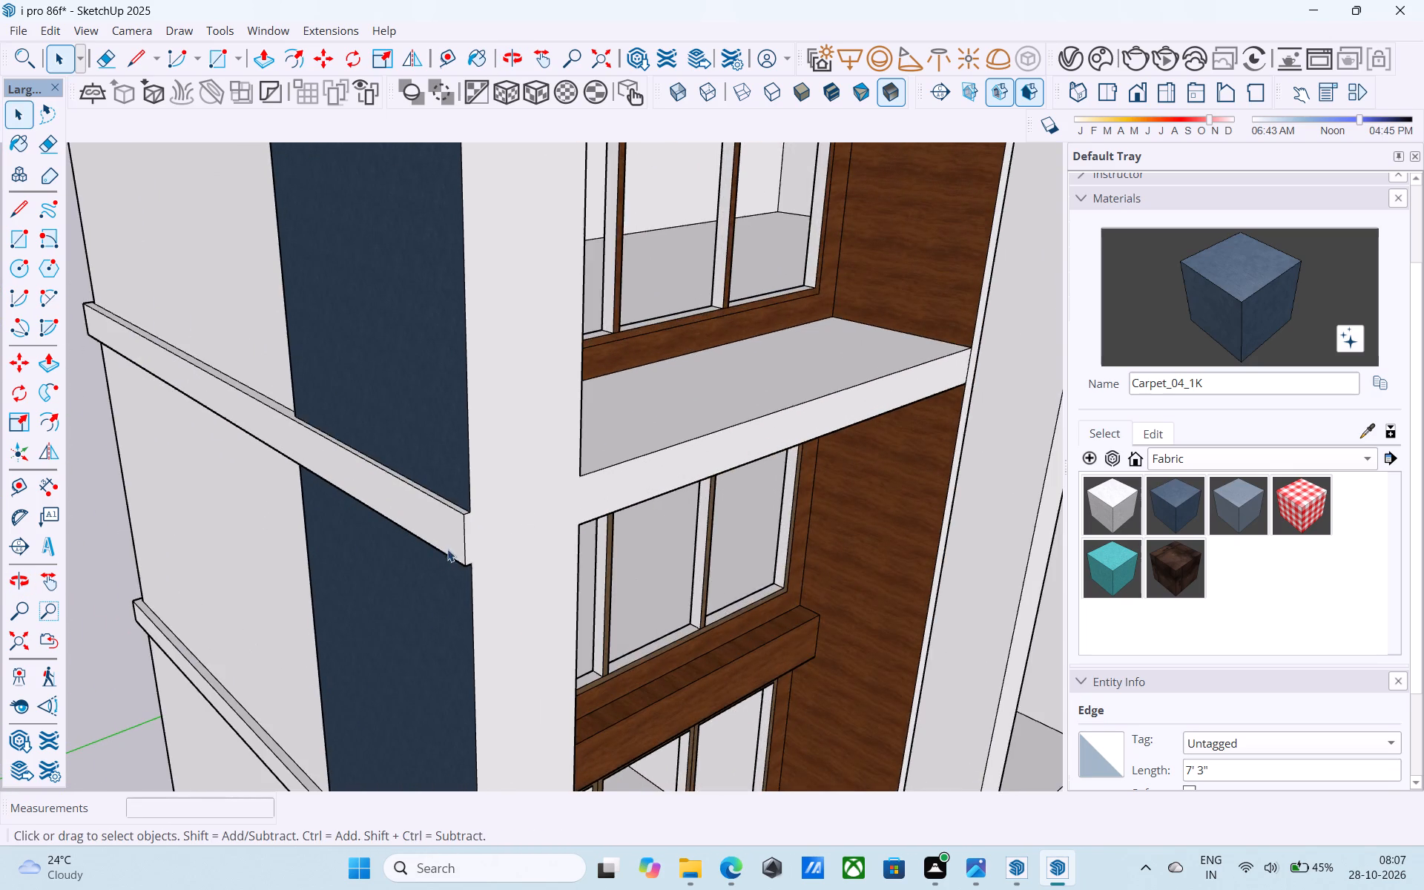
scroll(447, 549, "down", 15)
middle_click_drag(447, 548, 355, 530)
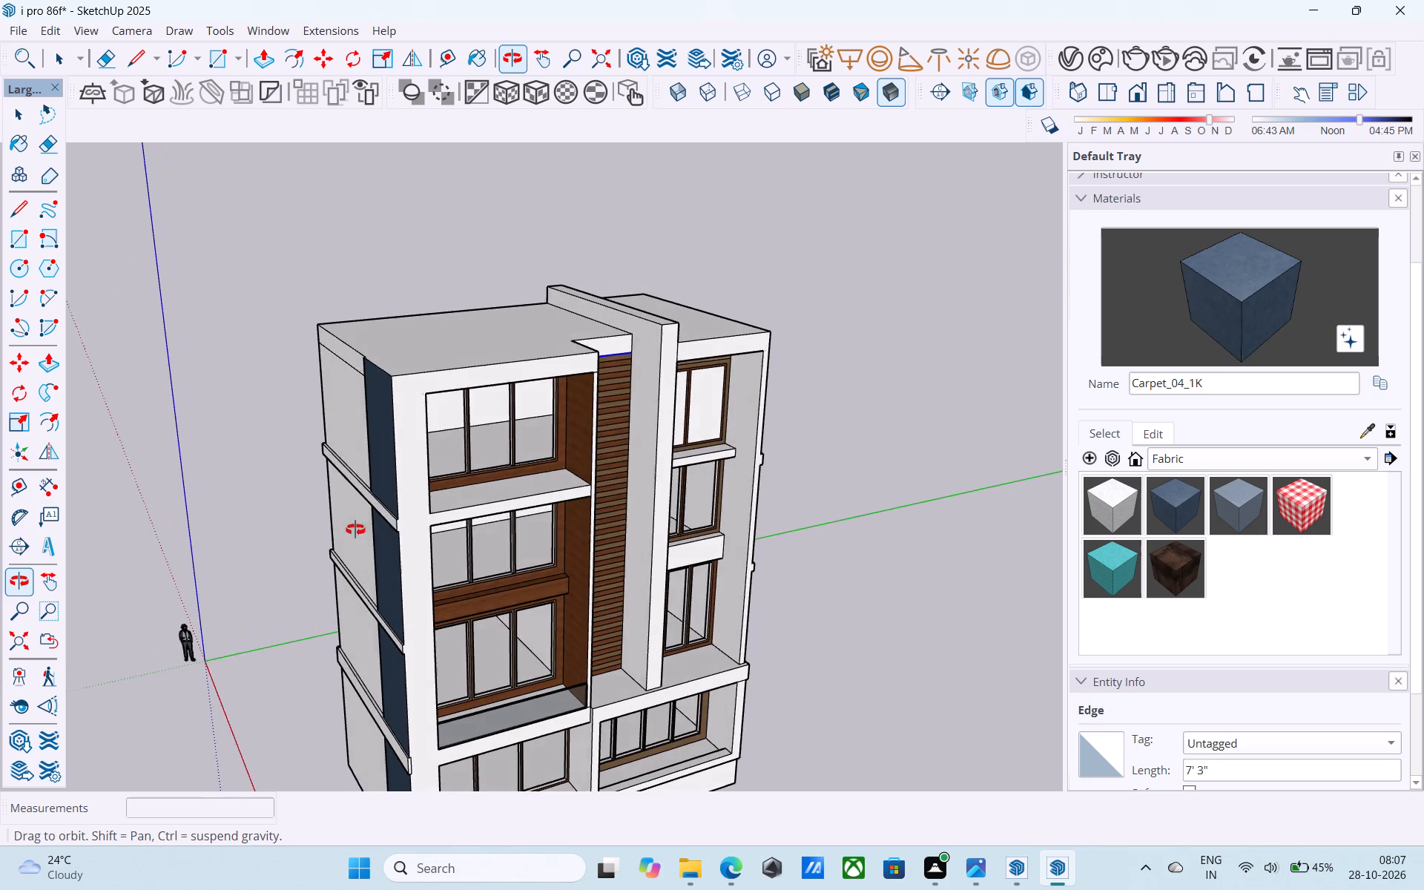
middle_click_drag(355, 530, 356, 530)
scroll(357, 527, "up", 1)
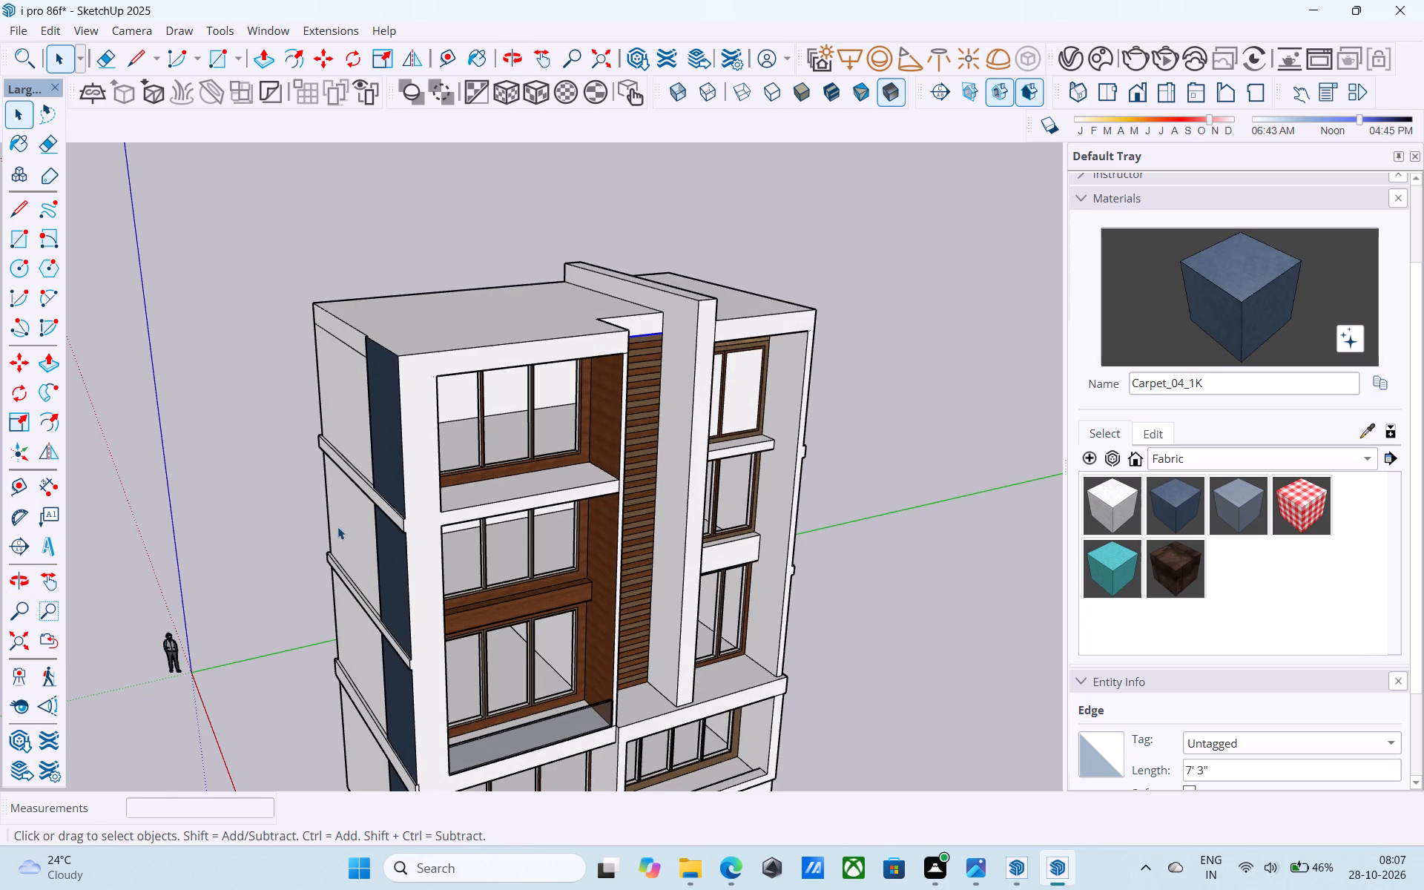
scroll(512, 569, "down", 1)
scroll(512, 569, "up", 2)
scroll(512, 569, "down", 6)
middle_click_drag(514, 578, 517, 588)
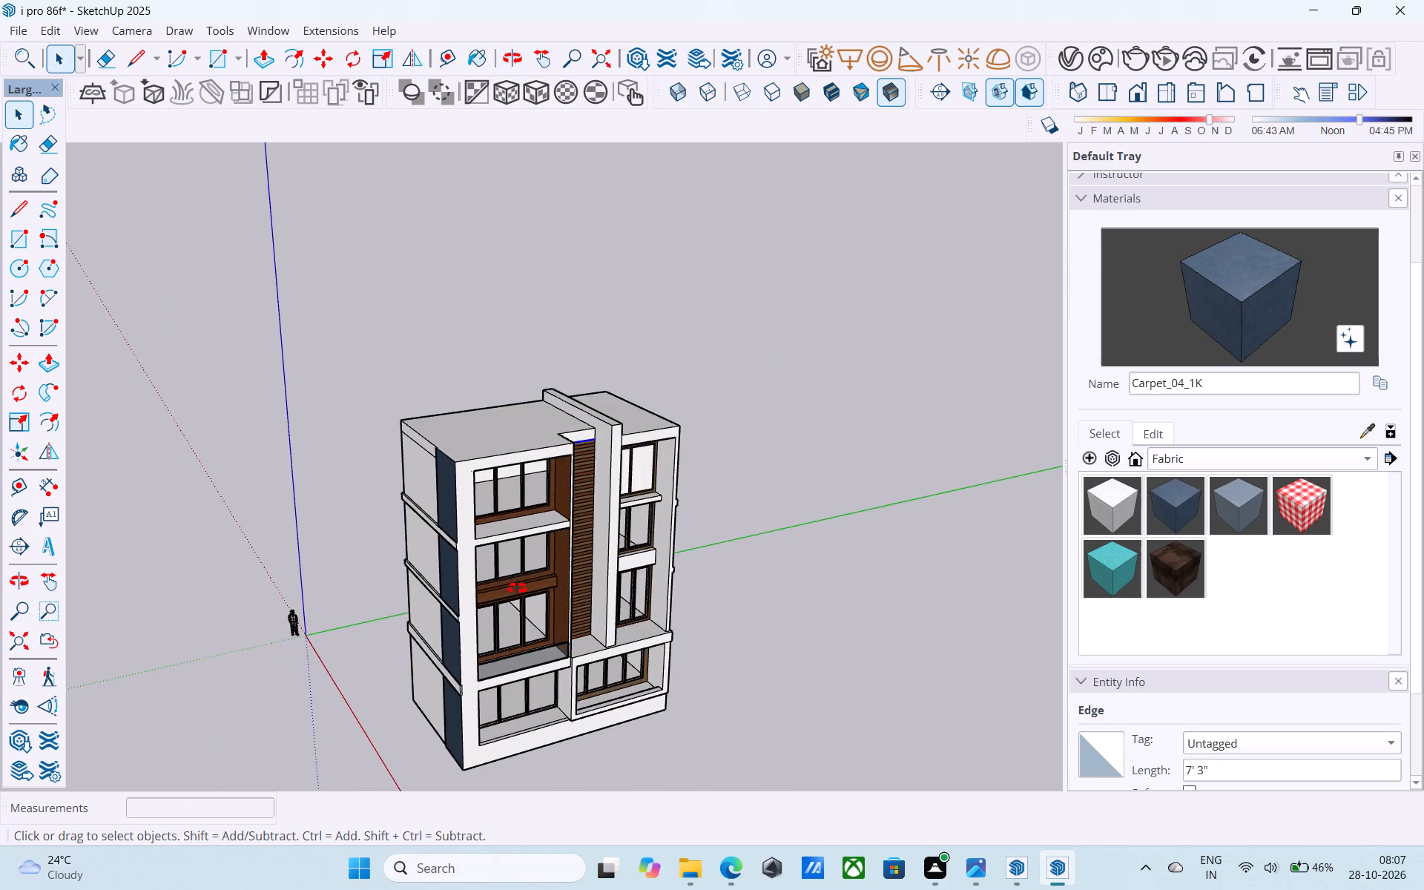
middle_click_drag(517, 588, 556, 432)
scroll(558, 429, "up", 4)
scroll(573, 543, "down", 2)
middle_click_drag(573, 543, 594, 423)
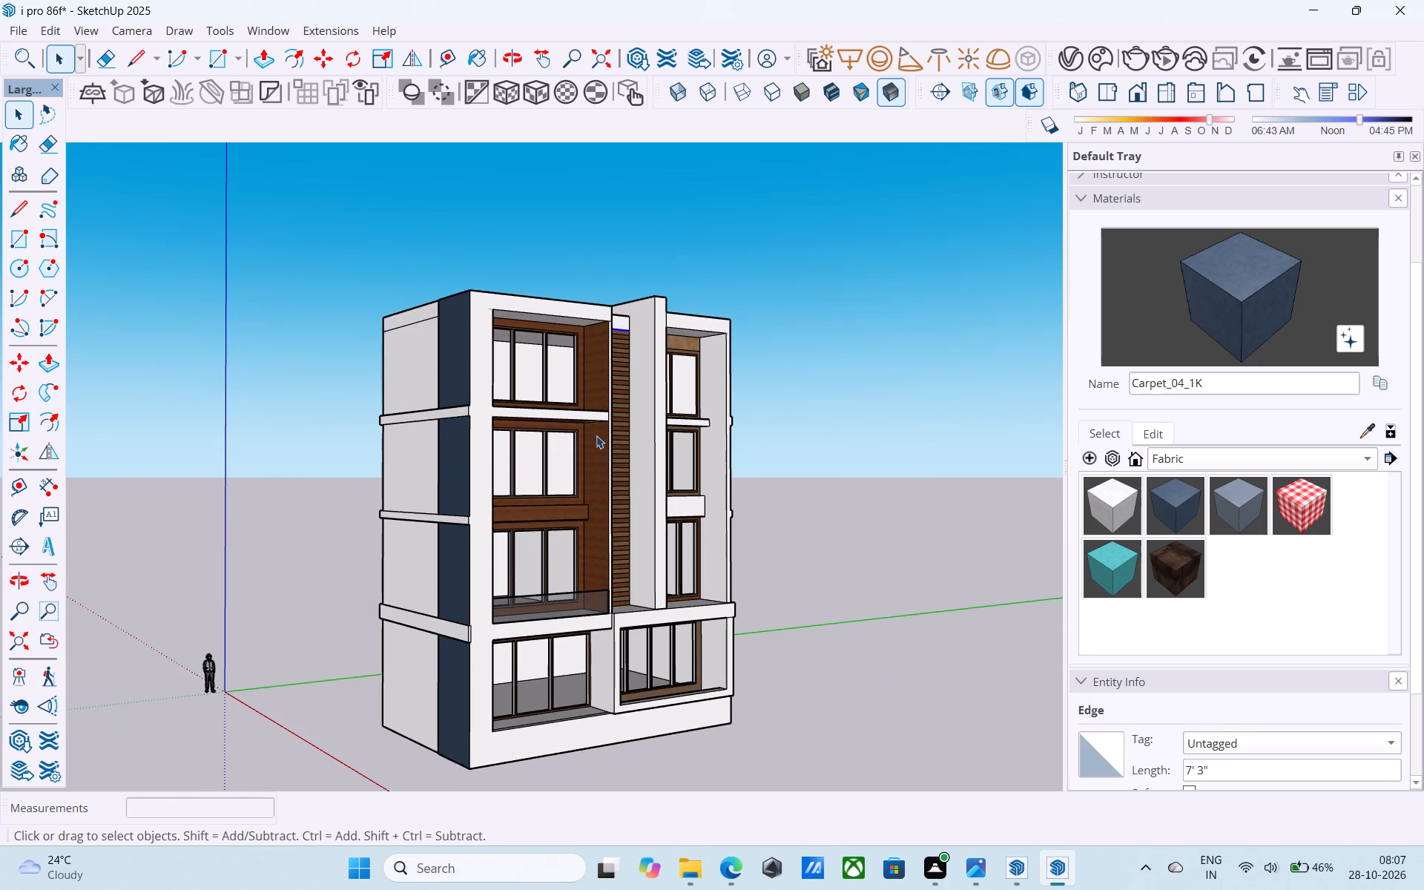
Paint the ceiling and outer side wall of the top-floor balcony recess with the Wood_Veneer_15_1K material.
middle_click_drag(596, 435, 297, 271)
middle_click_drag(448, 294, 363, 312)
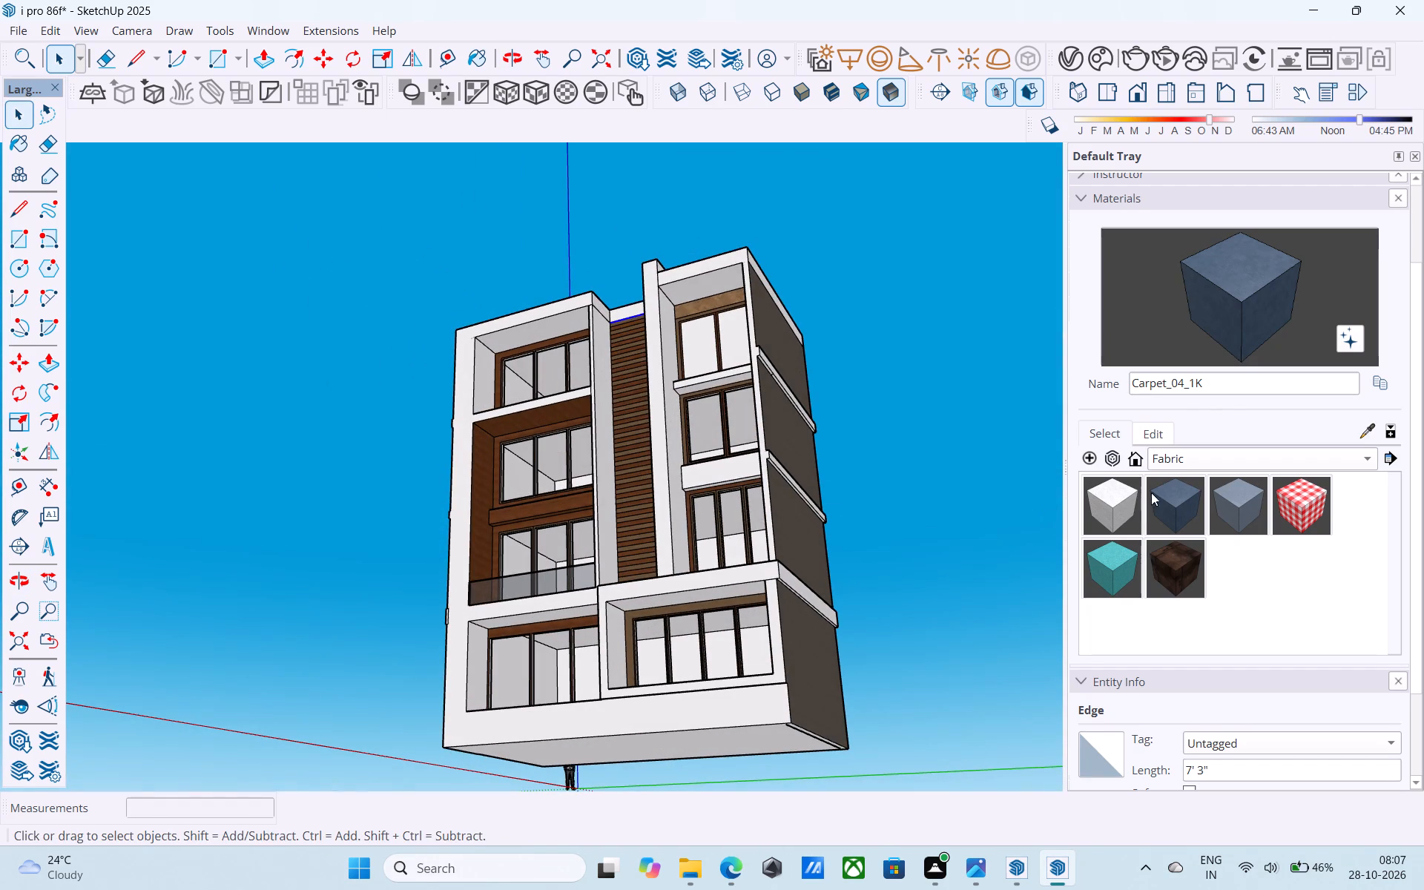
left_click(1168, 465)
left_click(1215, 631)
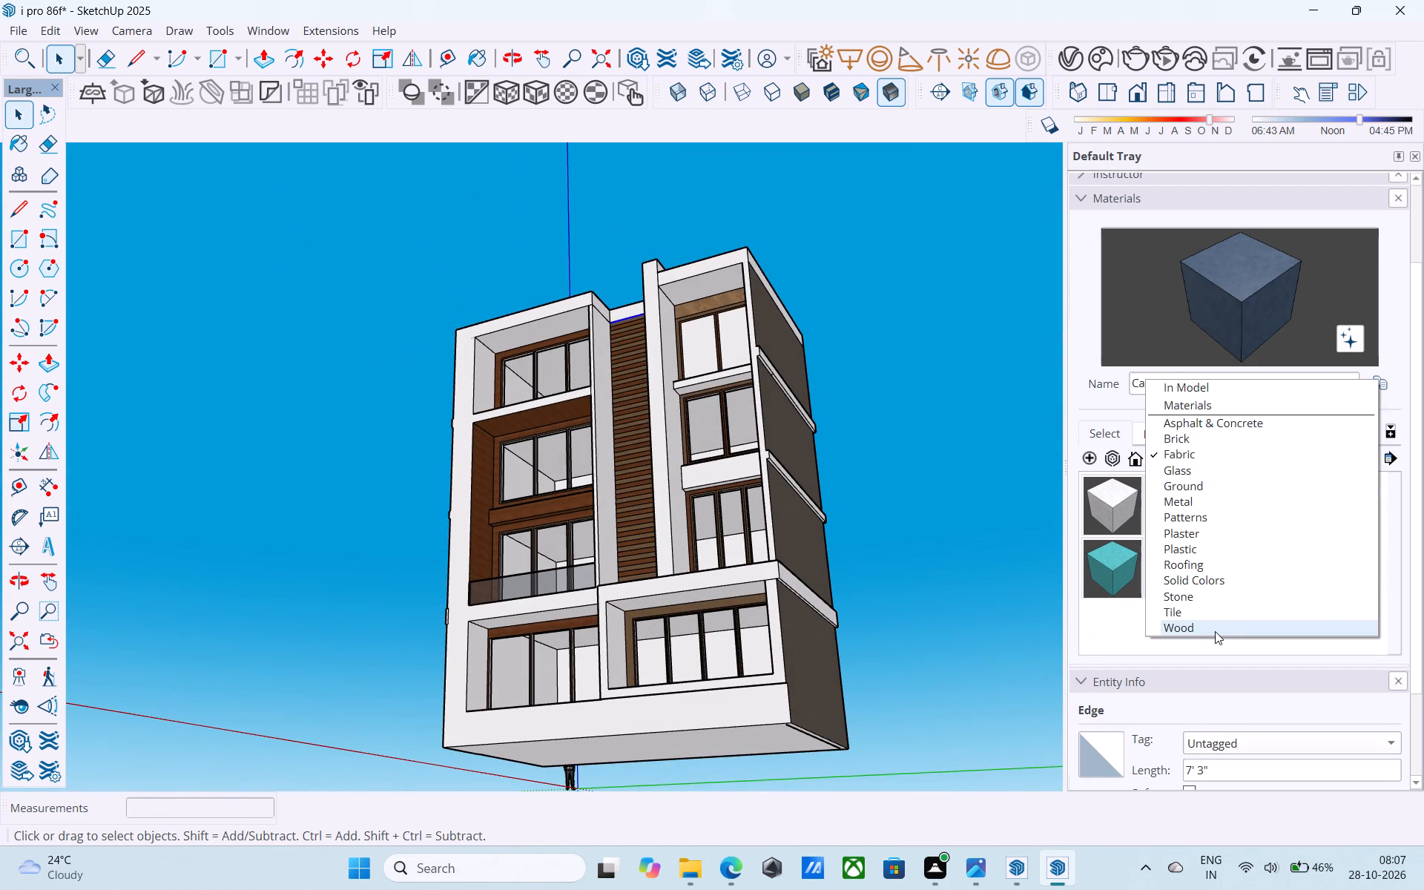
left_click(1181, 578)
scroll(435, 343, "up", 4)
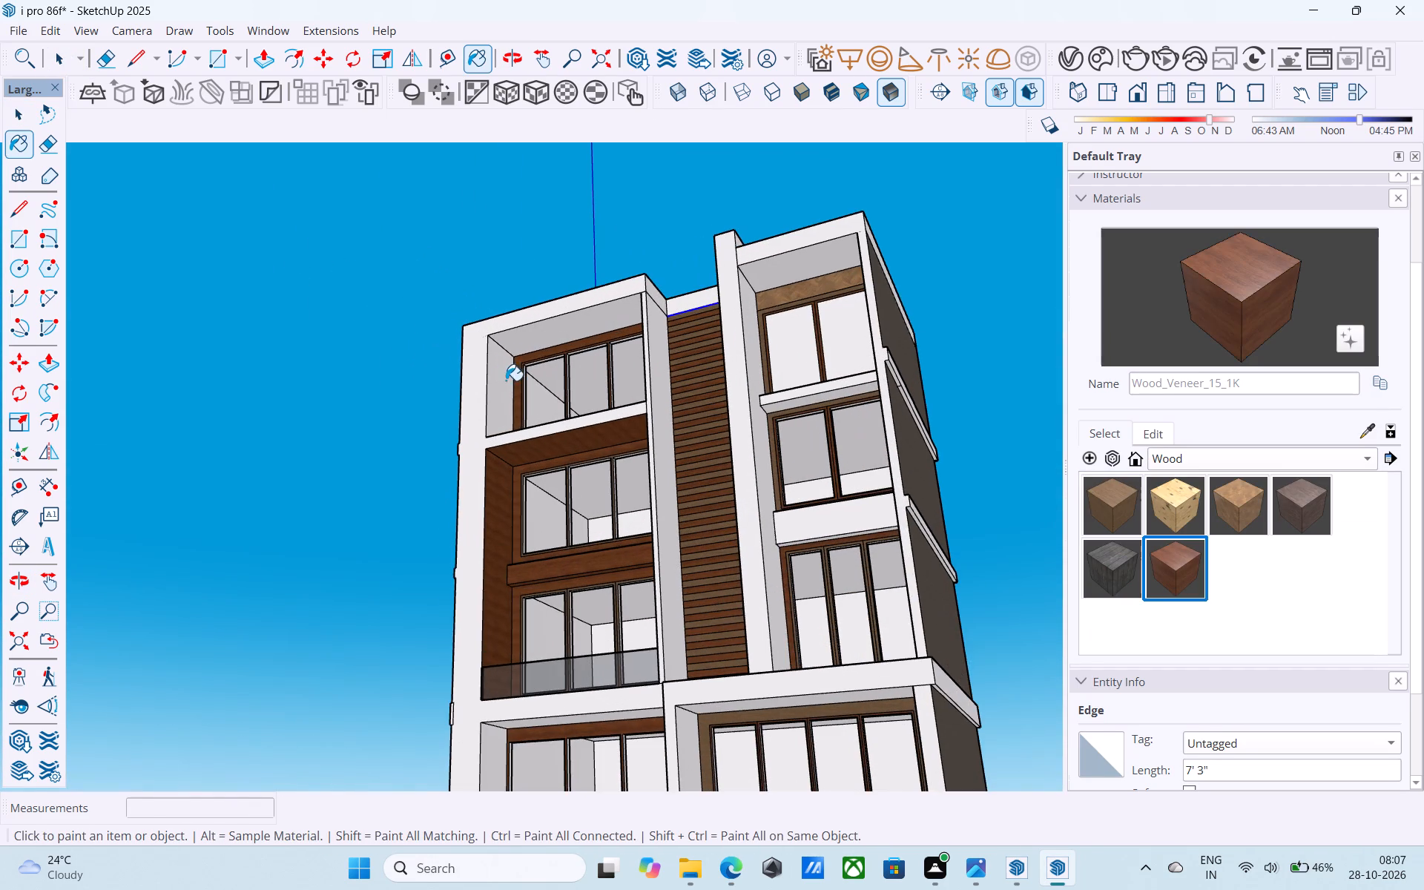
middle_click_drag(527, 357, 501, 353, "shift")
scroll(497, 365, "up", 1)
scroll(497, 361, "down", 1)
scroll(497, 360, "up", 3)
left_click(510, 334)
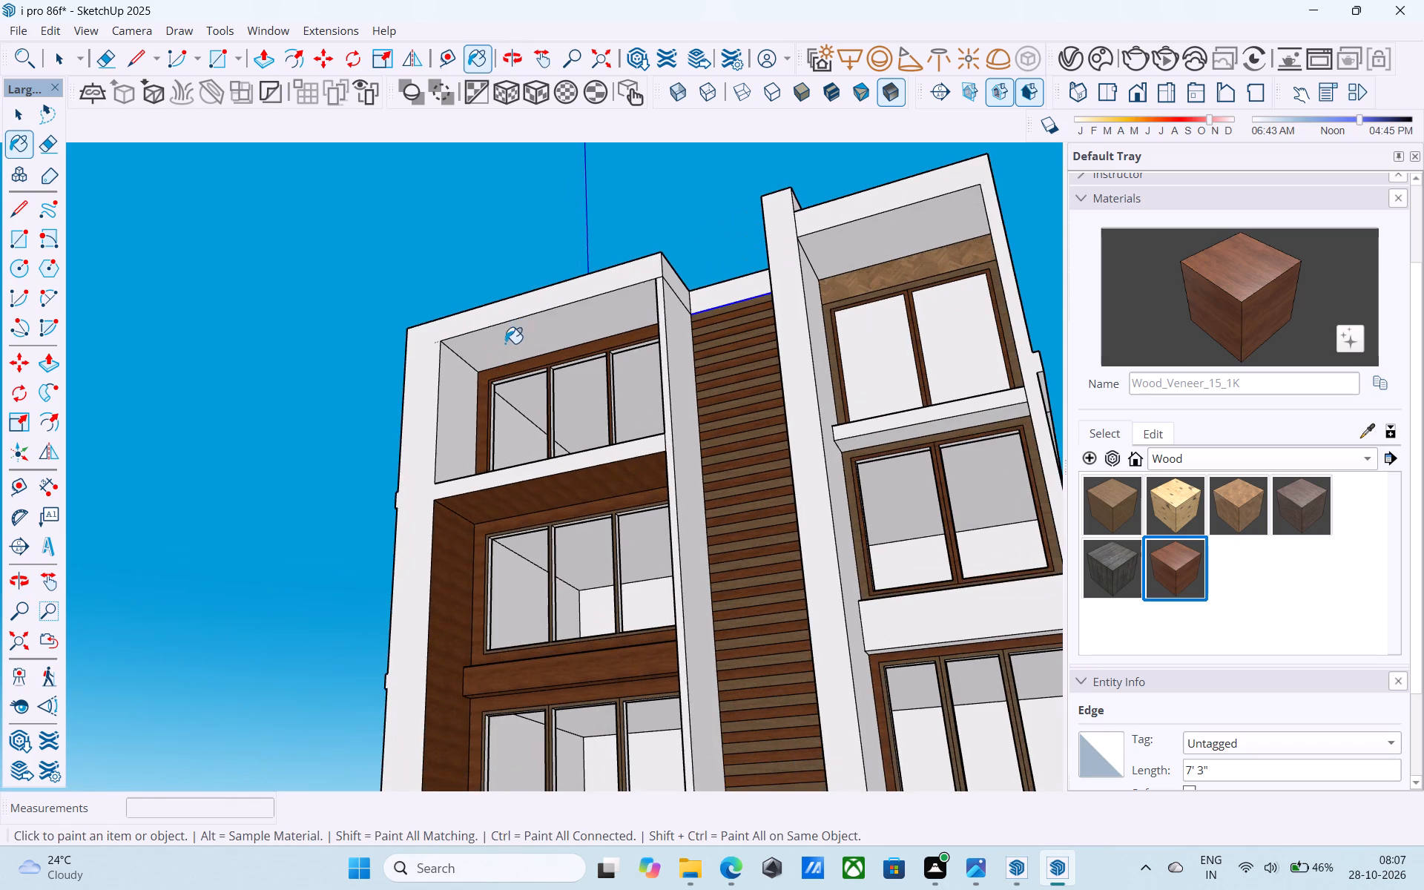
left_click(469, 385)
scroll(469, 385, "down", 5)
middle_click_drag(469, 386, 151, 512, "shift")
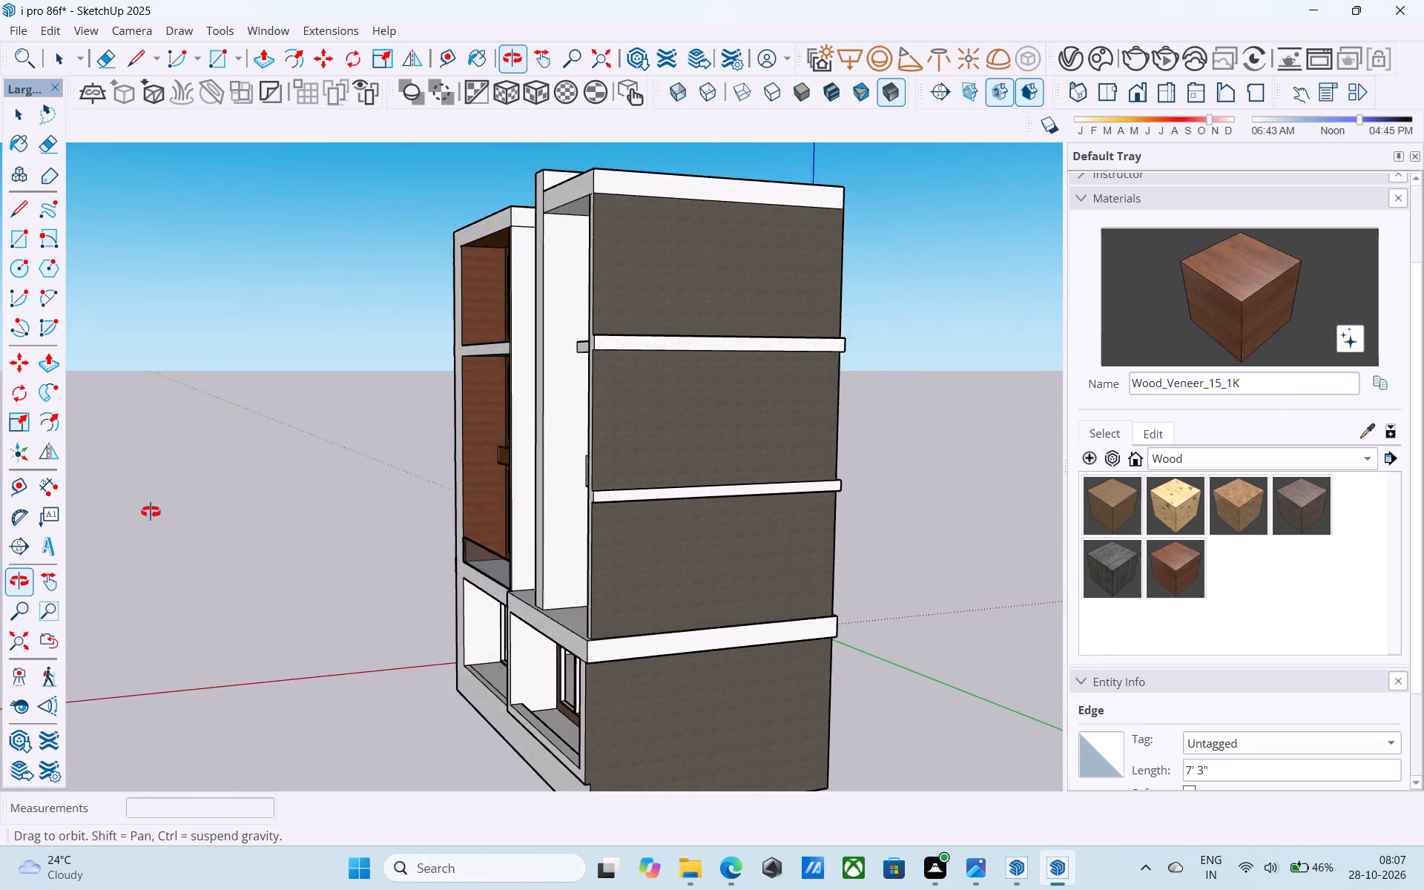
middle_click_drag(151, 512, 685, 475, "shift")
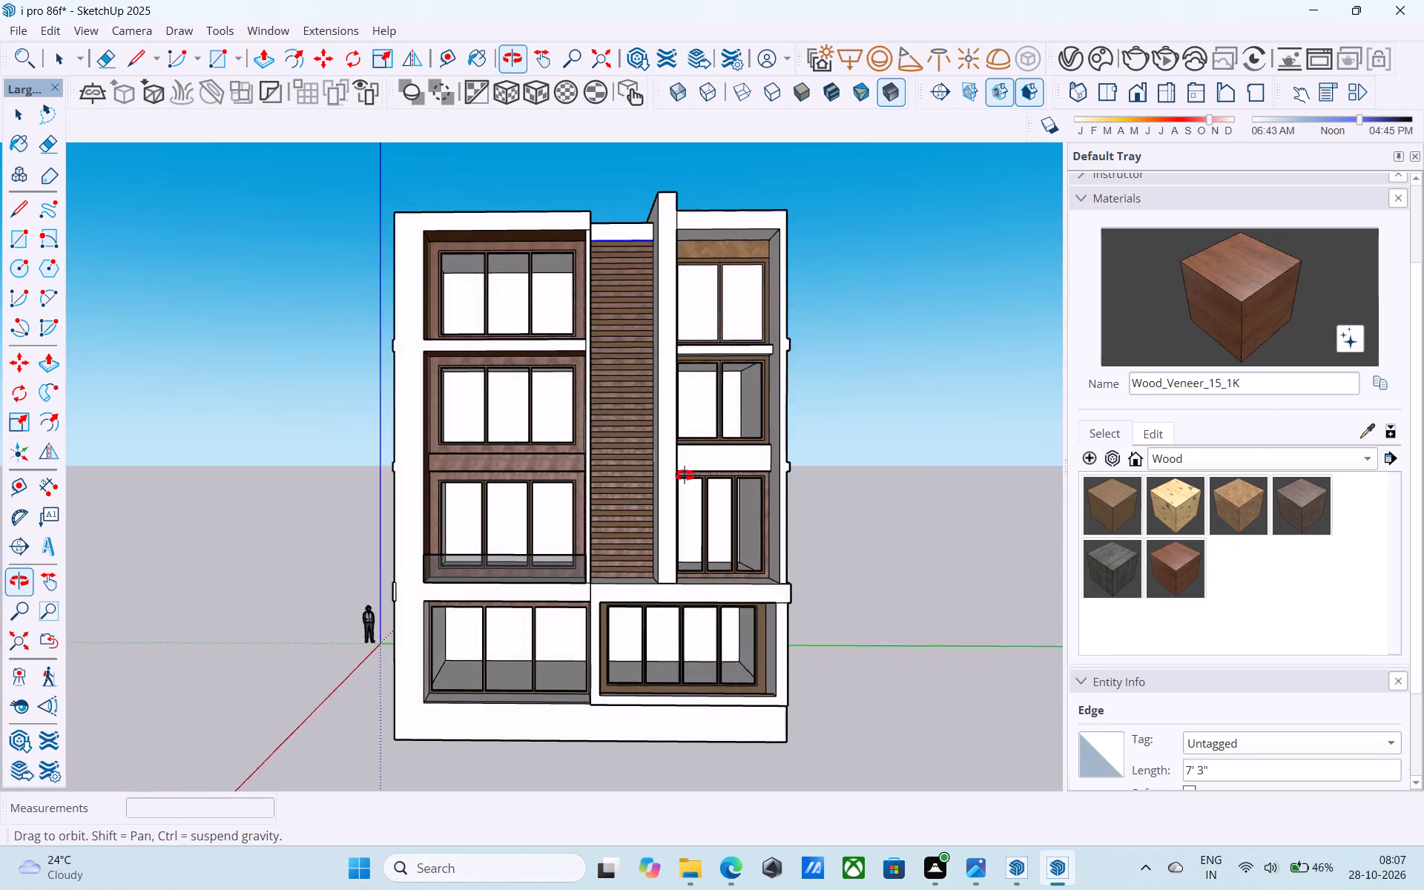
middle_click_drag(685, 475, 647, 473, "shift")
Paint the projecting white panel below the second window from the top, beside the tall fin wall, with Wood_Floor_01_1K.
left_click(1236, 491)
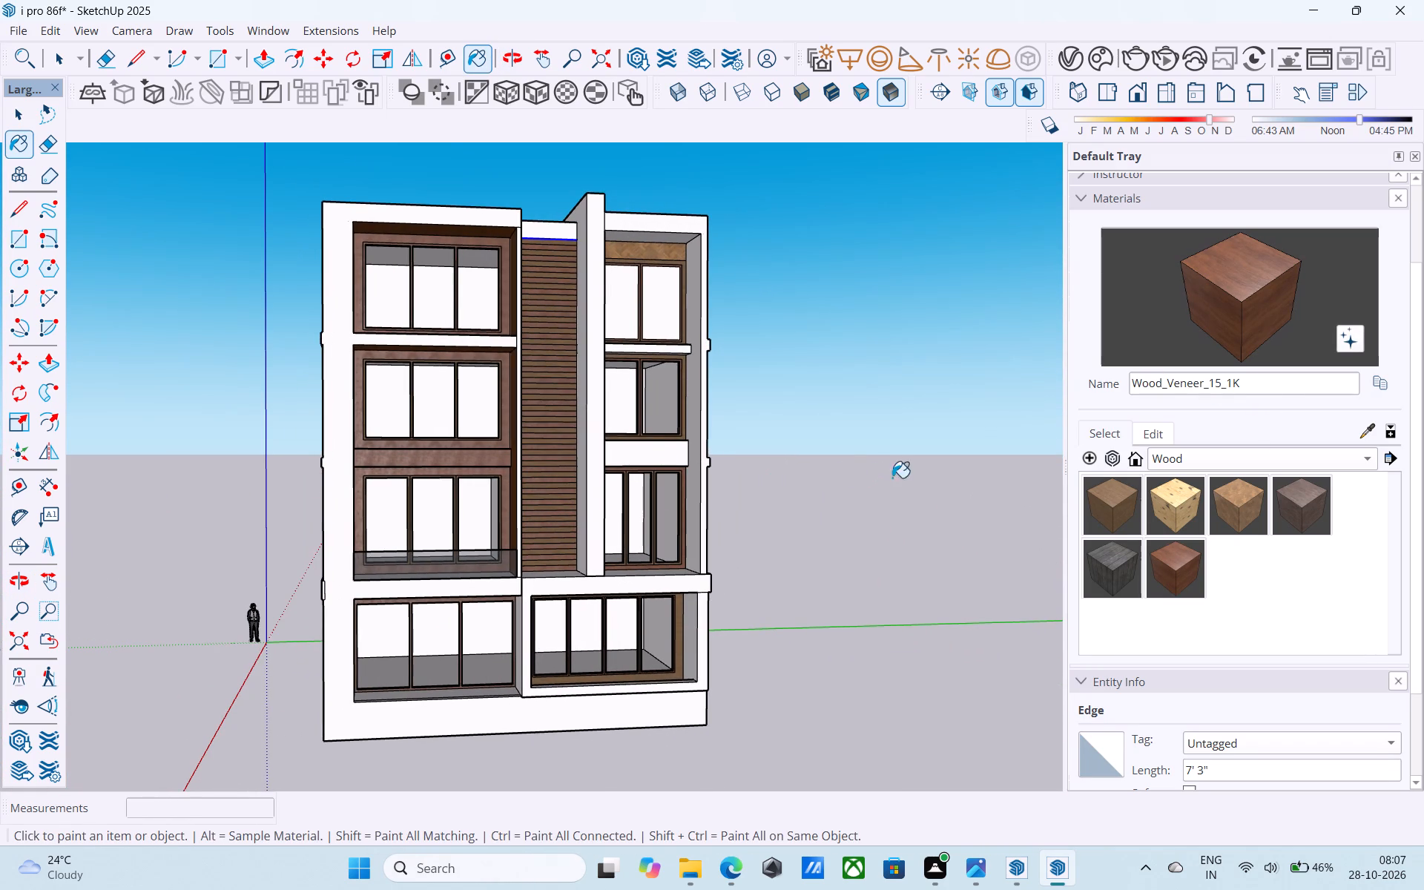
scroll(594, 484, "up", 3)
left_click(635, 457)
middle_click_drag(659, 420, 647, 487, "shift")
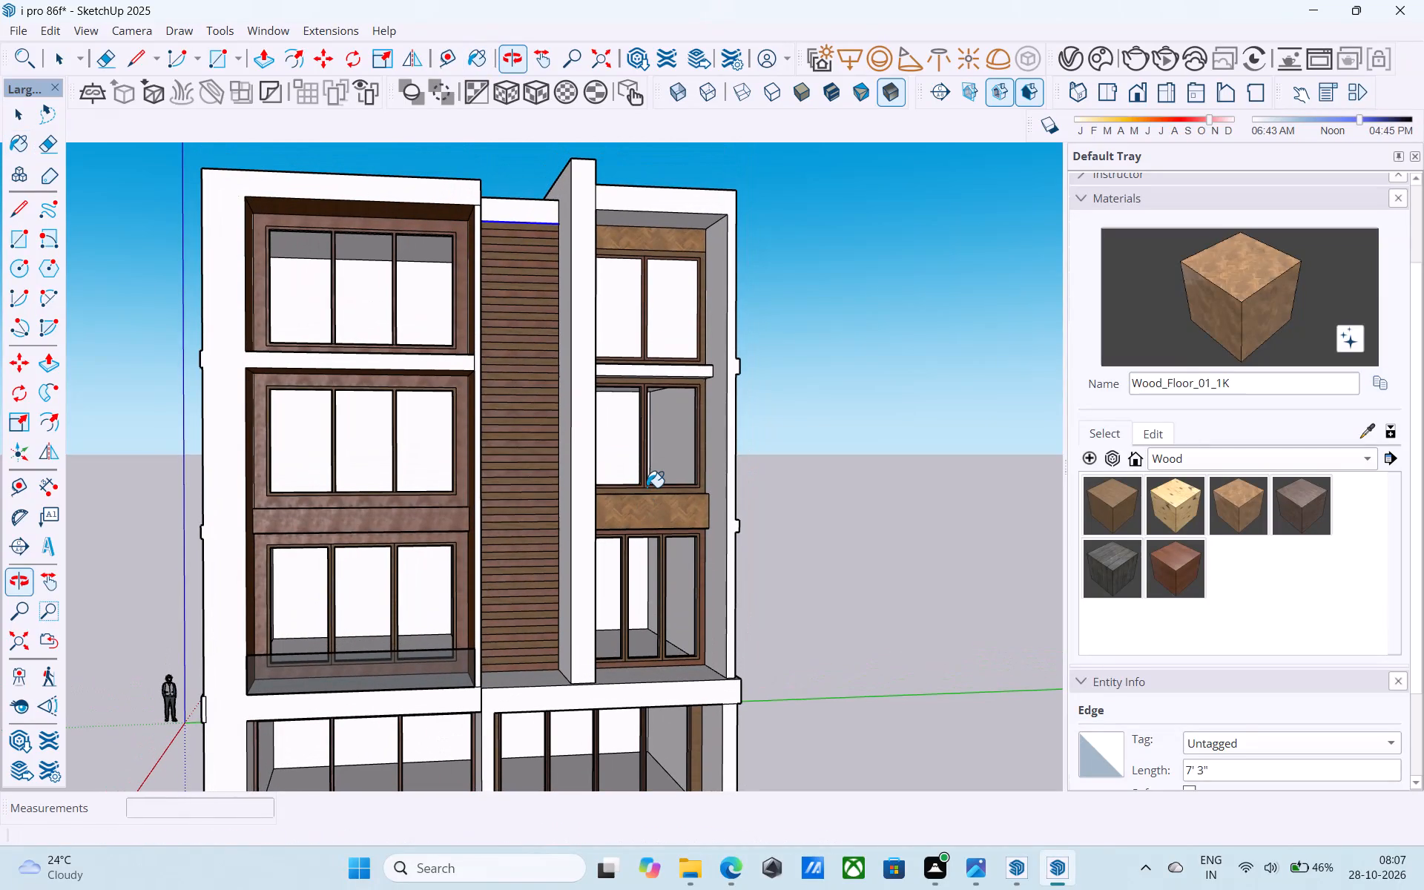
middle_click(650, 486)
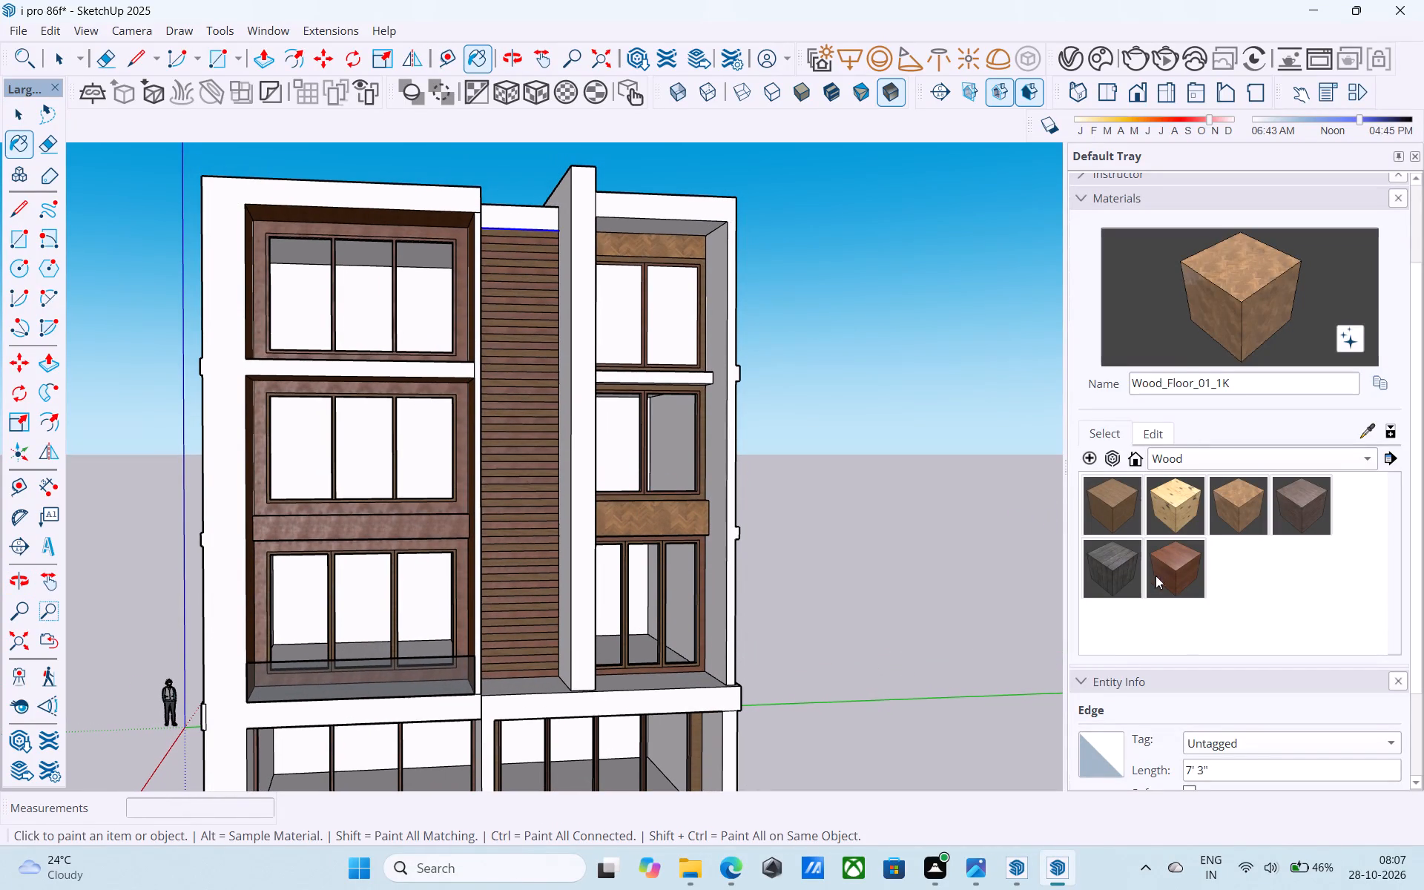
Paint the thin ledge between the upper two windows beside the fin wall with Wood_Floor_12_1K, including its top and underside.
left_click(1295, 509)
scroll(590, 354, "up", 9)
left_click(656, 400)
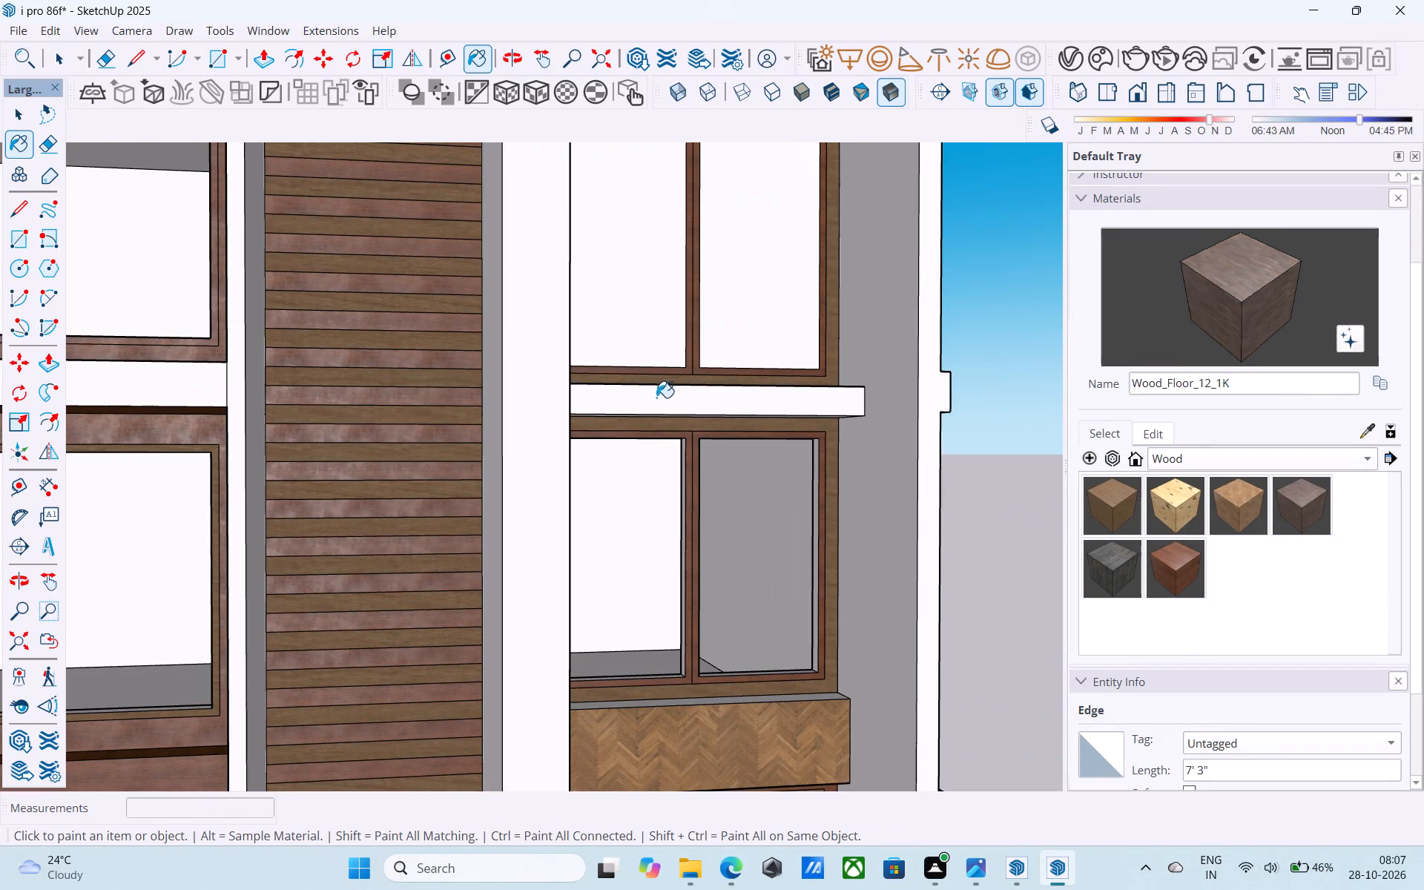
middle_click_drag(661, 381, 630, 538)
left_click(656, 437)
middle_click_drag(656, 438, 578, 199, "shift")
scroll(606, 276, "up", 1)
left_click(661, 441)
scroll(656, 432, "down", 10)
scroll(713, 290, "down", 3)
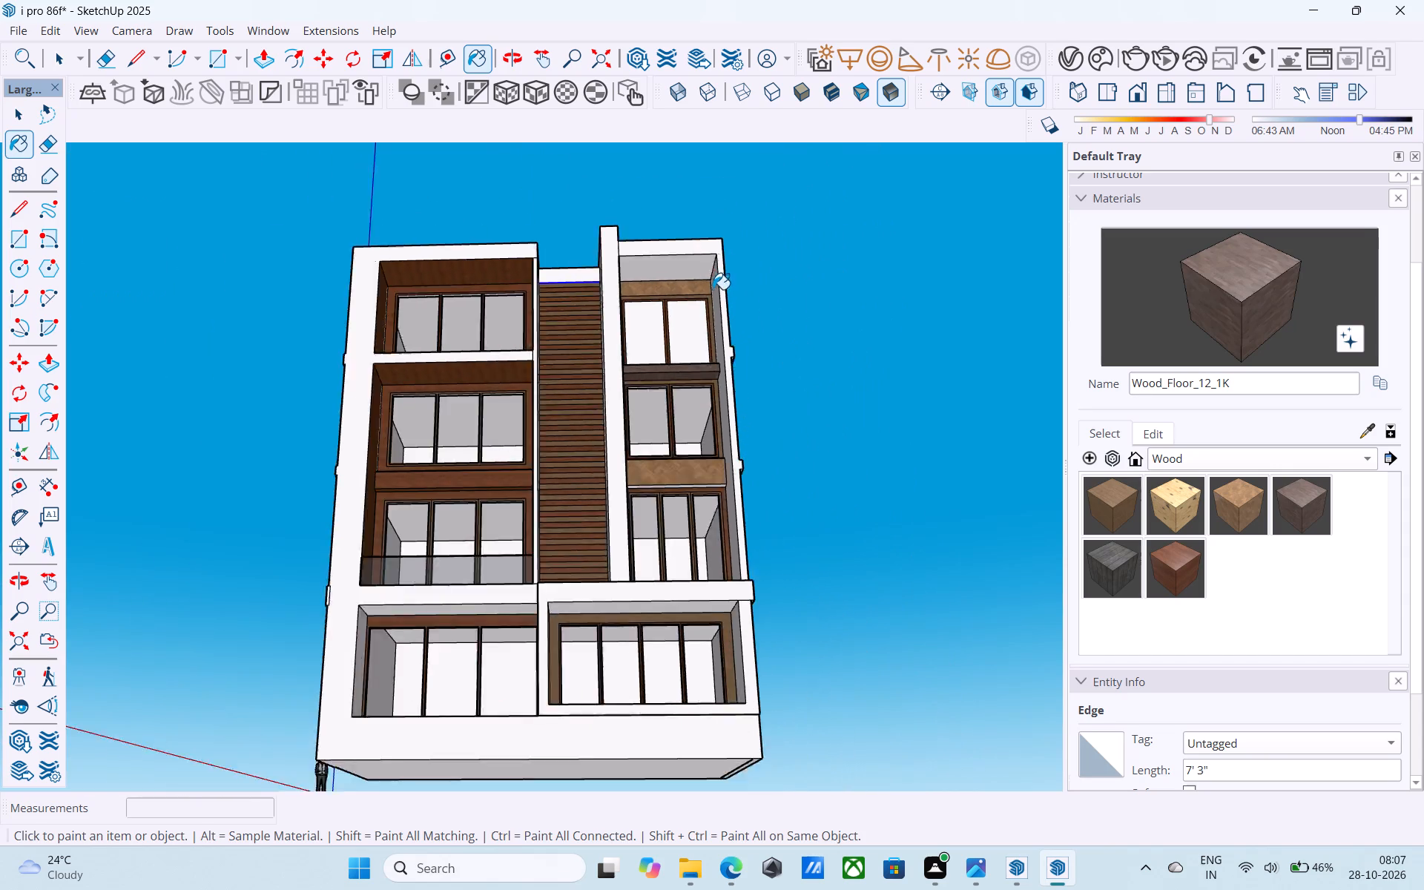
Examine the painted ledge and wood panels on the front facade from below, straight on and above.
scroll(713, 289, "down", 2)
middle_click_drag(713, 289, 701, 78, "shift")
middle_click_drag(701, 82, 684, 435)
middle_click_drag(631, 230, 645, 576)
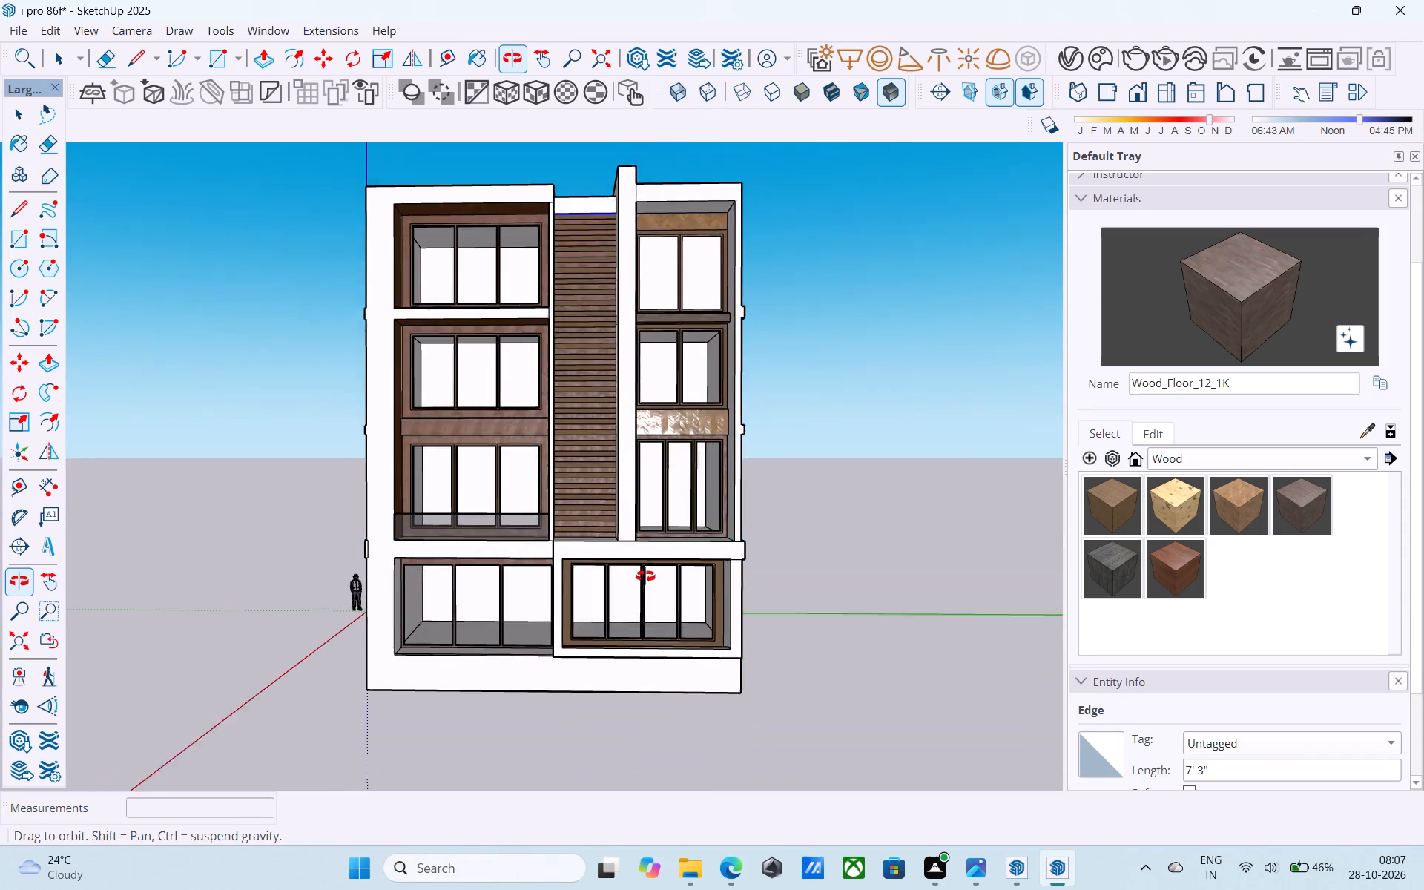
middle_click_drag(645, 576, 646, 576)
middle_click_drag(654, 559, 673, 517)
middle_click_drag(673, 517, 604, 570, "shift")
middle_click_drag(672, 276, 619, 385)
Push both pane faces of the top-floor window under the herringbone panel 6" inward to open them through.
scroll(654, 252, "up", 6)
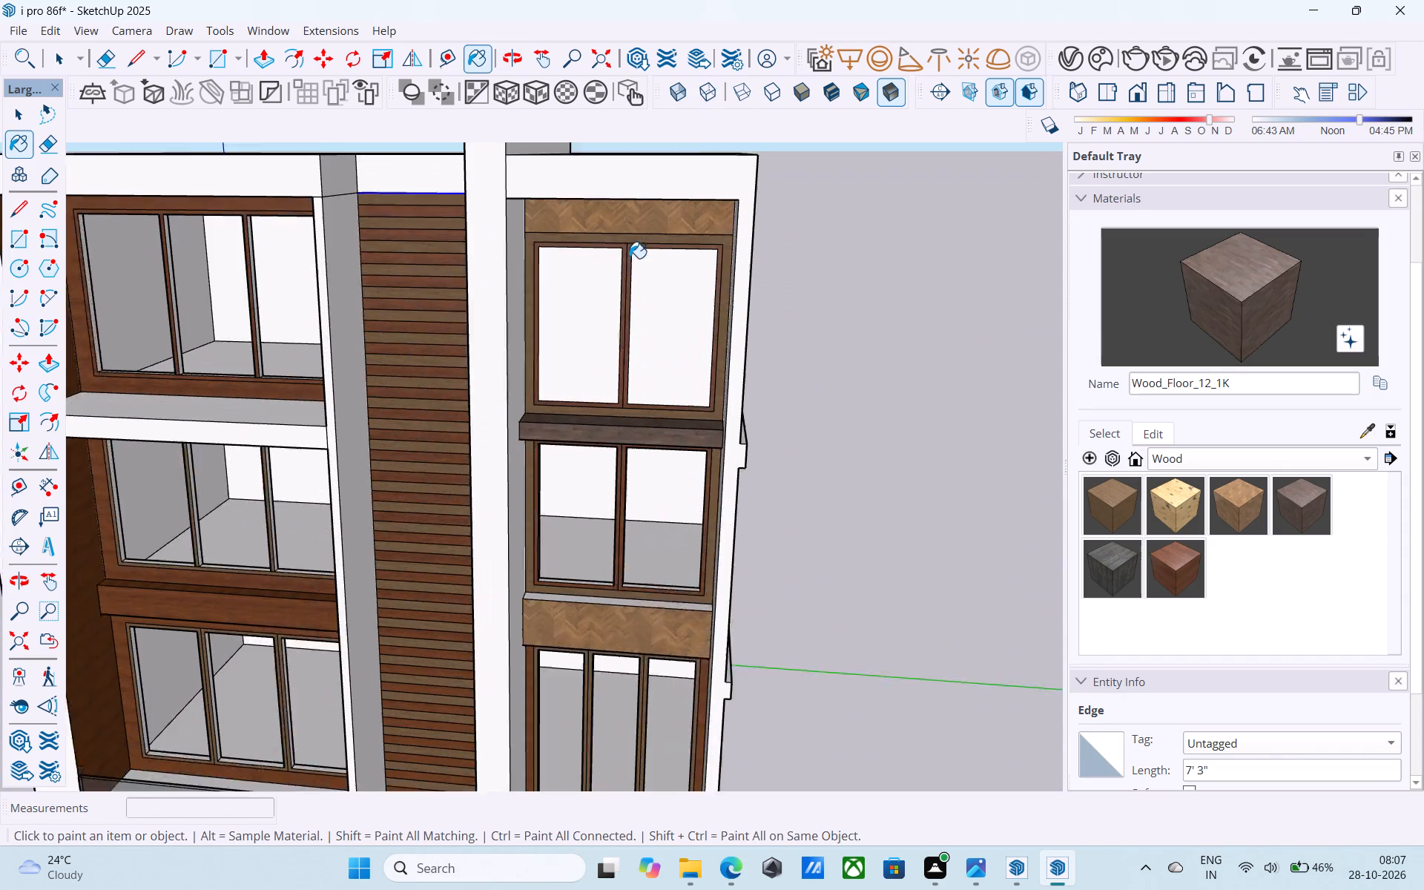
scroll(629, 258, "up", 2)
key("space")
left_click(571, 309)
scroll(571, 309, "up", 3)
key("p")
left_click(571, 309)
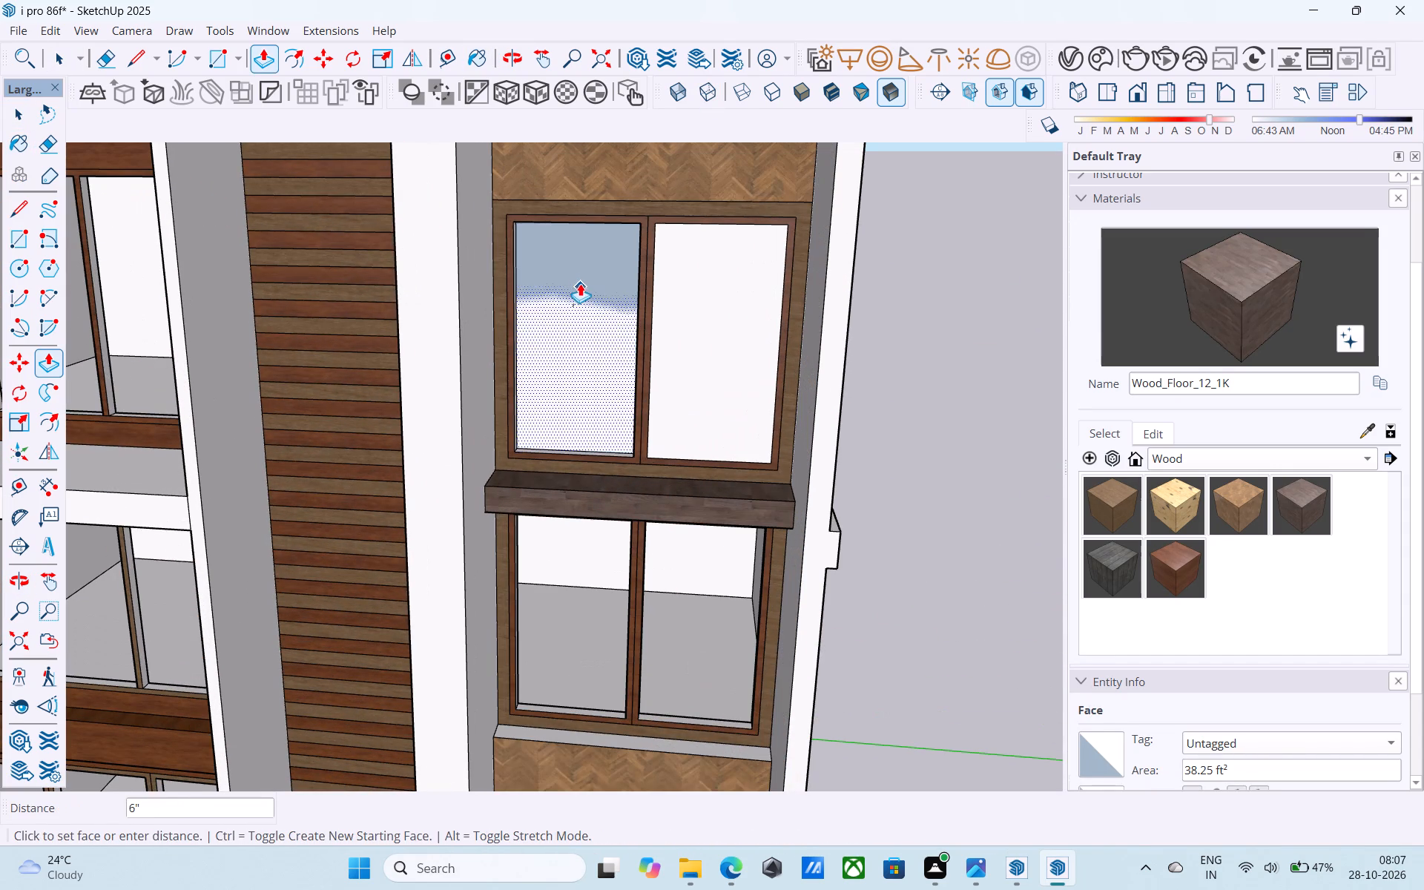
left_click(580, 280)
double_click(691, 280)
key("space")
scroll(691, 279, "down", 5)
middle_click_drag(691, 279, 774, 277)
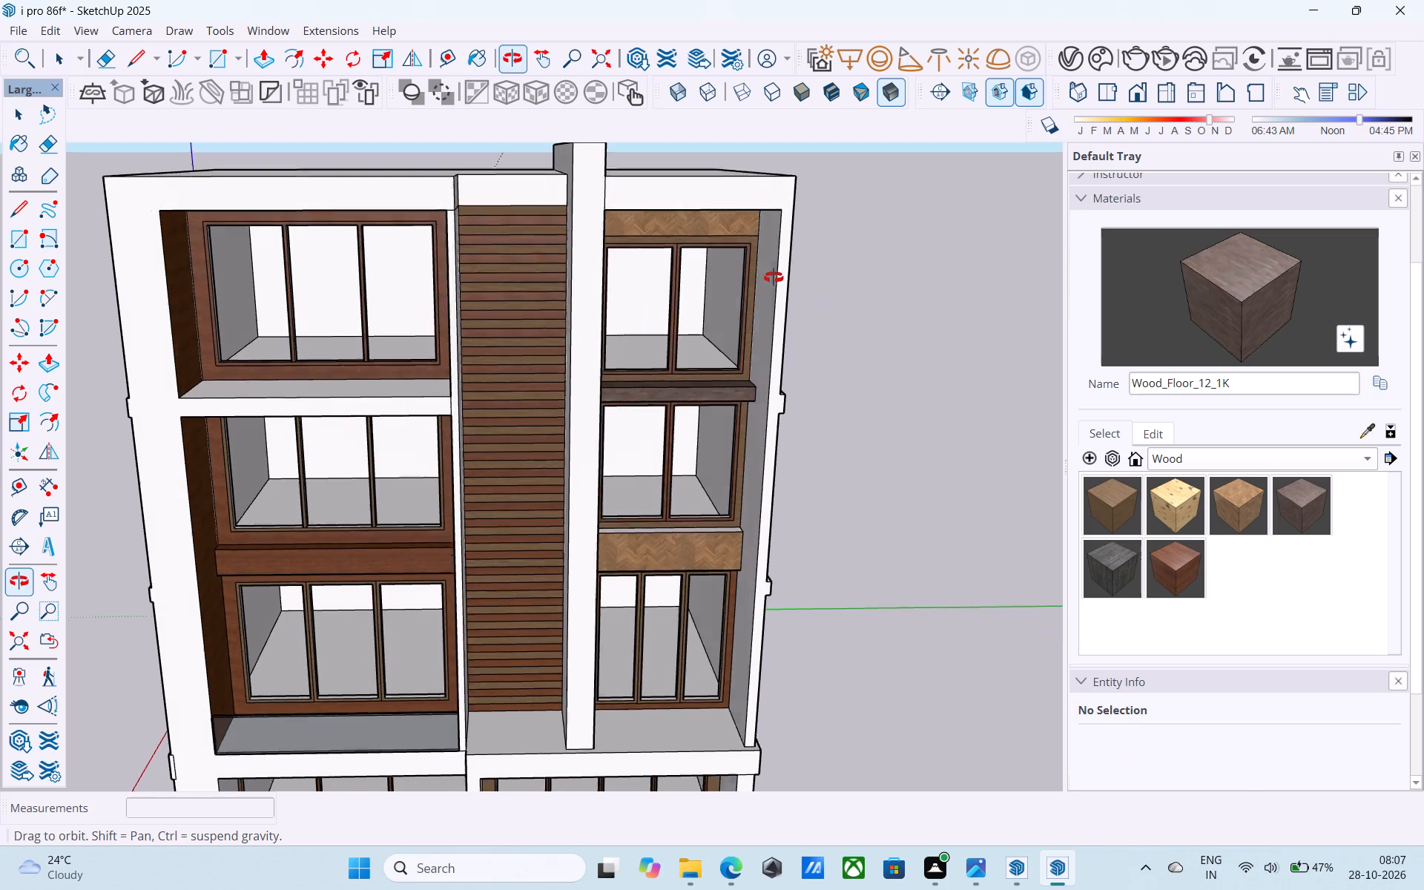
middle_click_drag(774, 277, 776, 277)
Save the model.
key("ctrl+s")
Examine the front facade, both side walls and the base of the building from several angles.
scroll(776, 257, "down", 6)
middle_click_drag(716, 426, 738, 378)
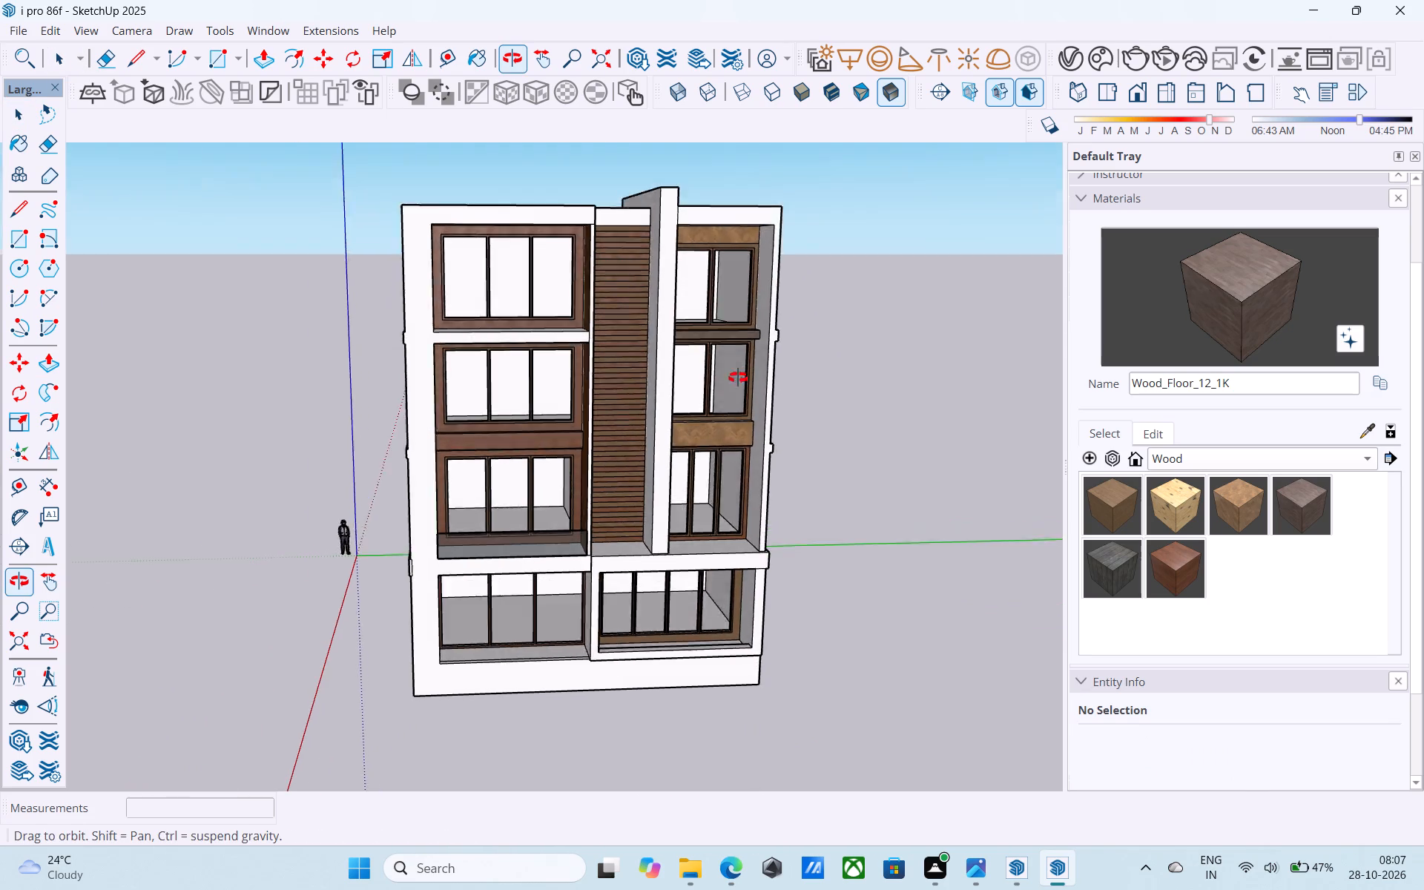
middle_click_drag(738, 378, 832, 357)
middle_click_drag(762, 397, 941, 308)
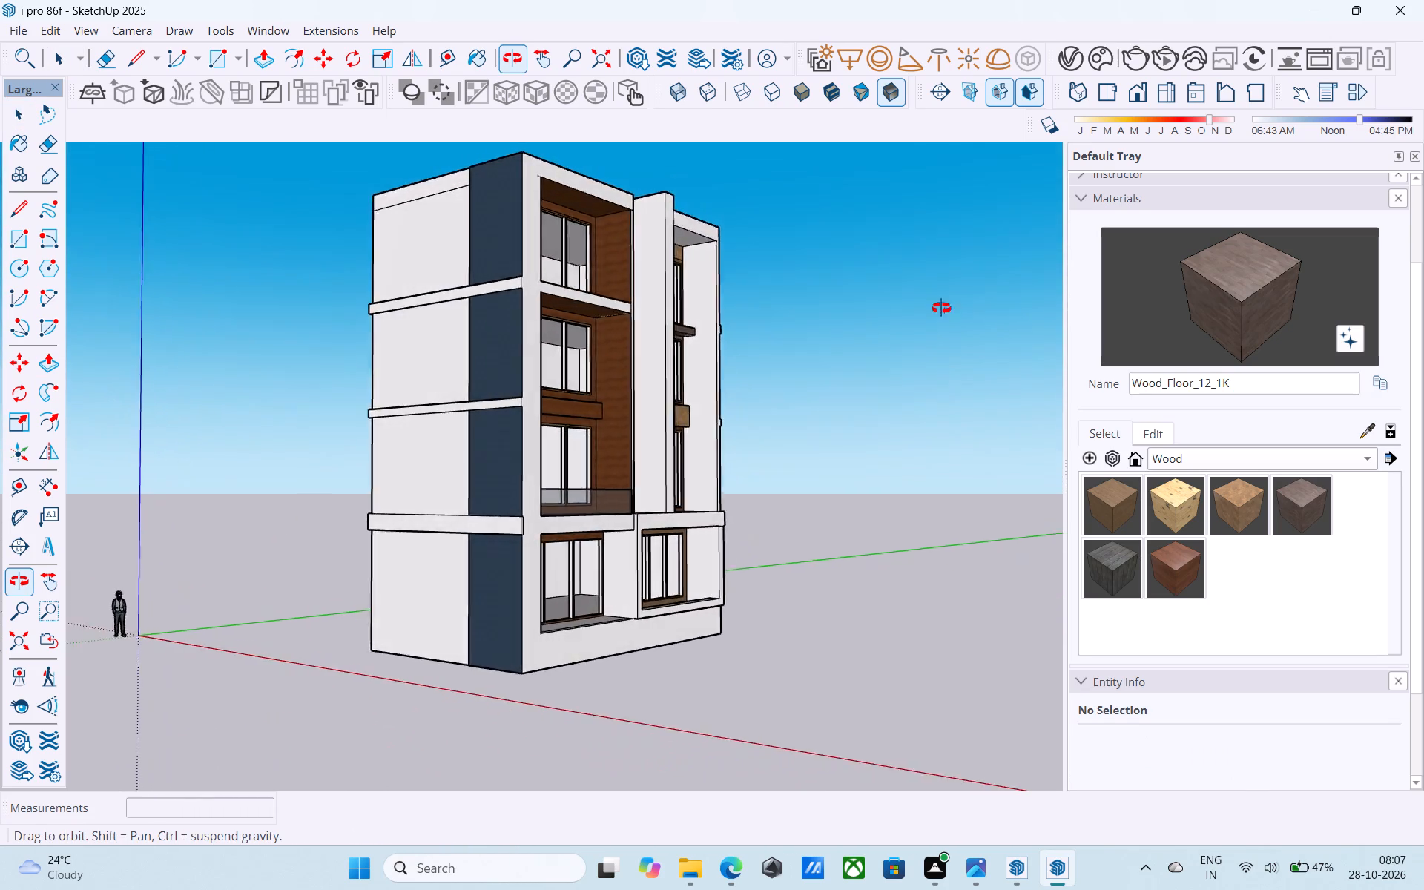
middle_click_drag(941, 308, 771, 327)
middle_click_drag(771, 326, 825, 211, "shift")
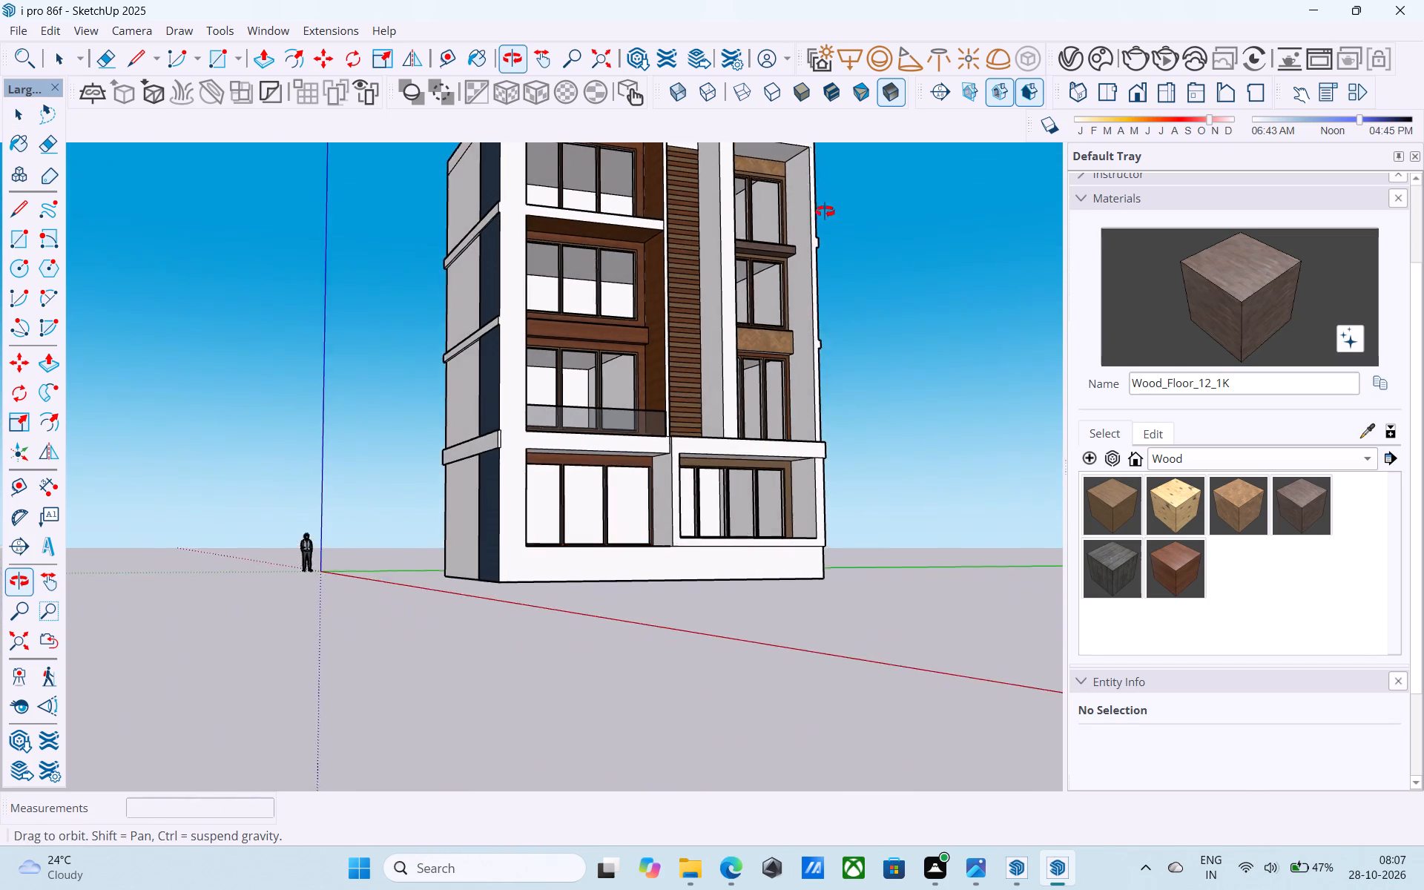
middle_click_drag(825, 211, 805, 205, "shift")
middle_click_drag(765, 318, 478, 398, "shift")
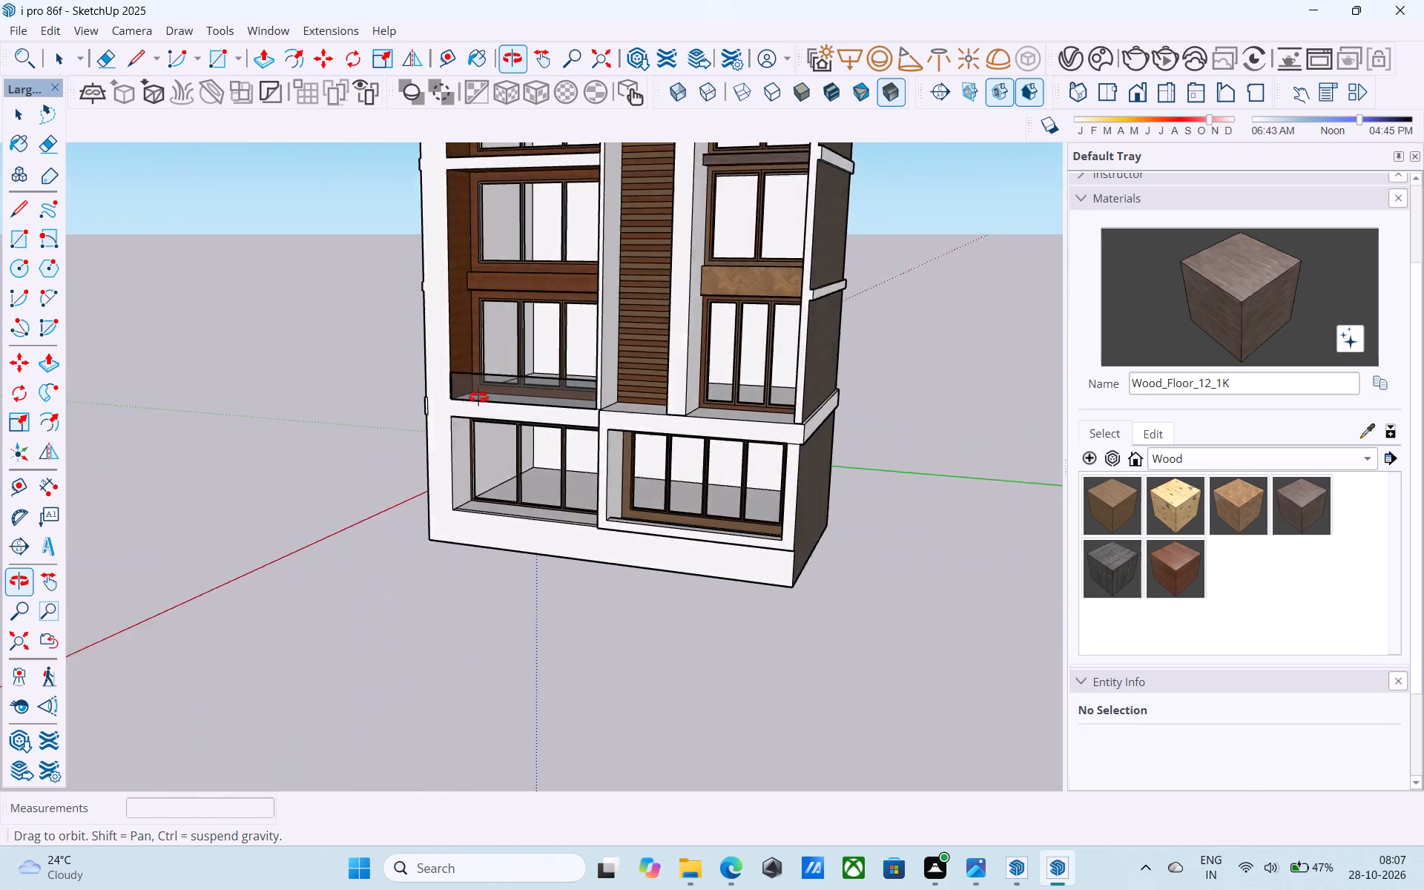
middle_click_drag(478, 398, 730, 363, "shift")
middle_click_drag(730, 363, 679, 350)
scroll(690, 359, "up", 1)
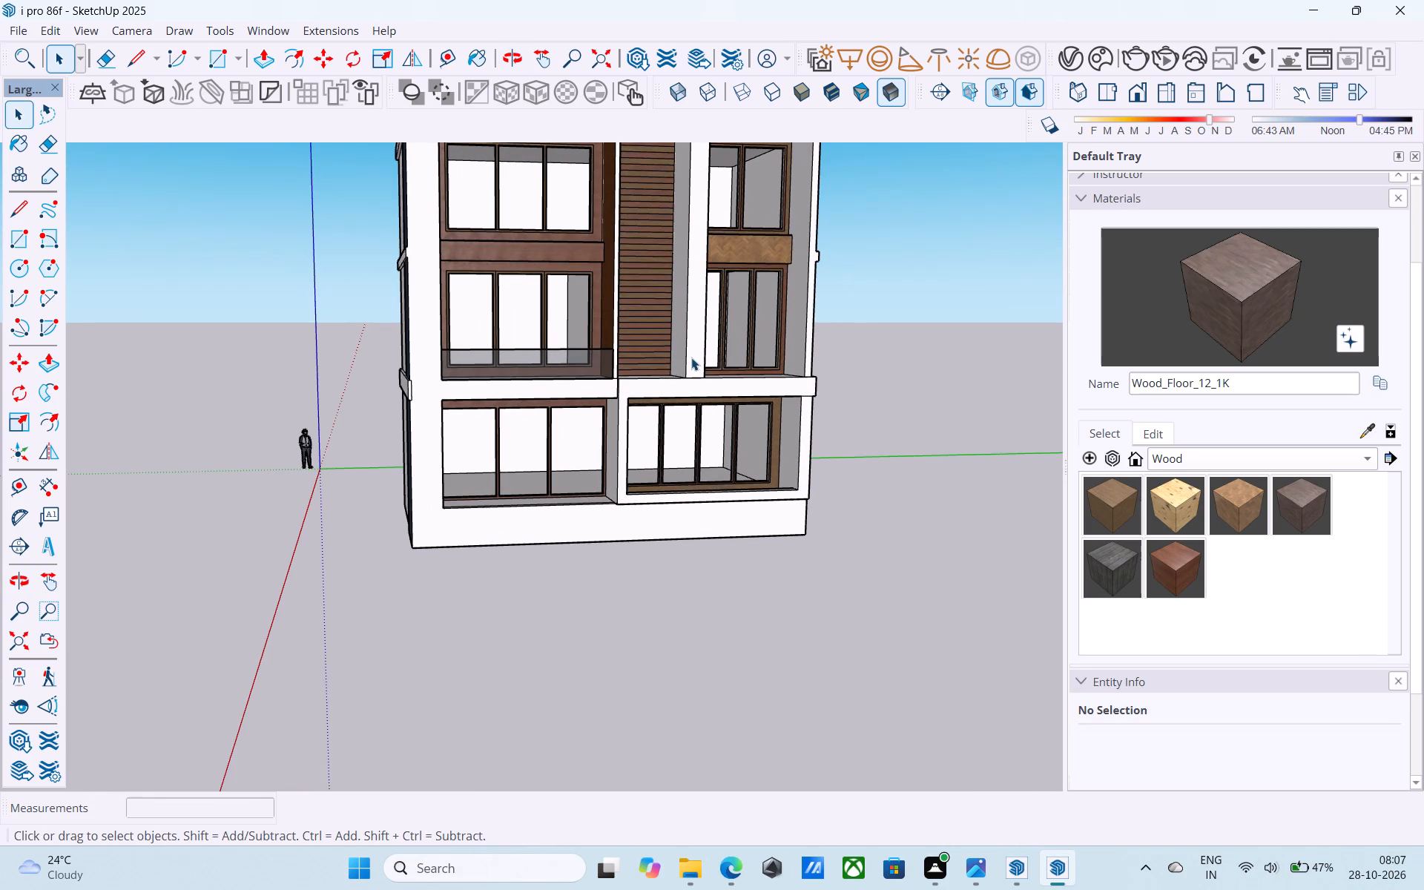
scroll(702, 372, "down", 4)
middle_click_drag(690, 393, 774, 522)
Draw lines from the ground-floor opening's lower corner on the blue-strip side, down to the base edge and across to the outer wall edge.
scroll(595, 539, "up", 2)
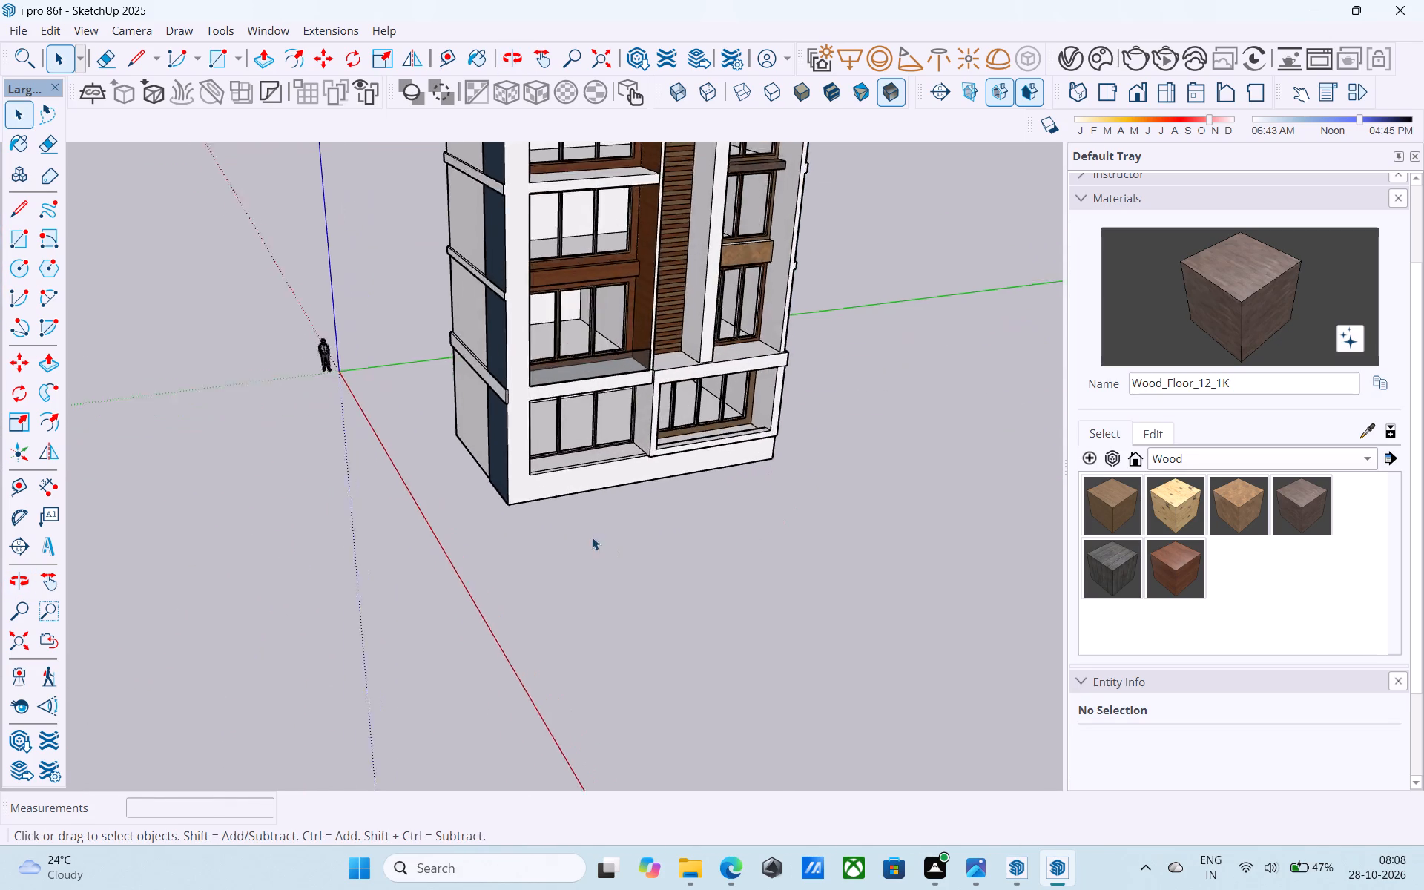
scroll(592, 537, "up", 2)
scroll(500, 460, "up", 9)
middle_click_drag(516, 460, 440, 467)
key("l")
scroll(462, 475, "up", 2)
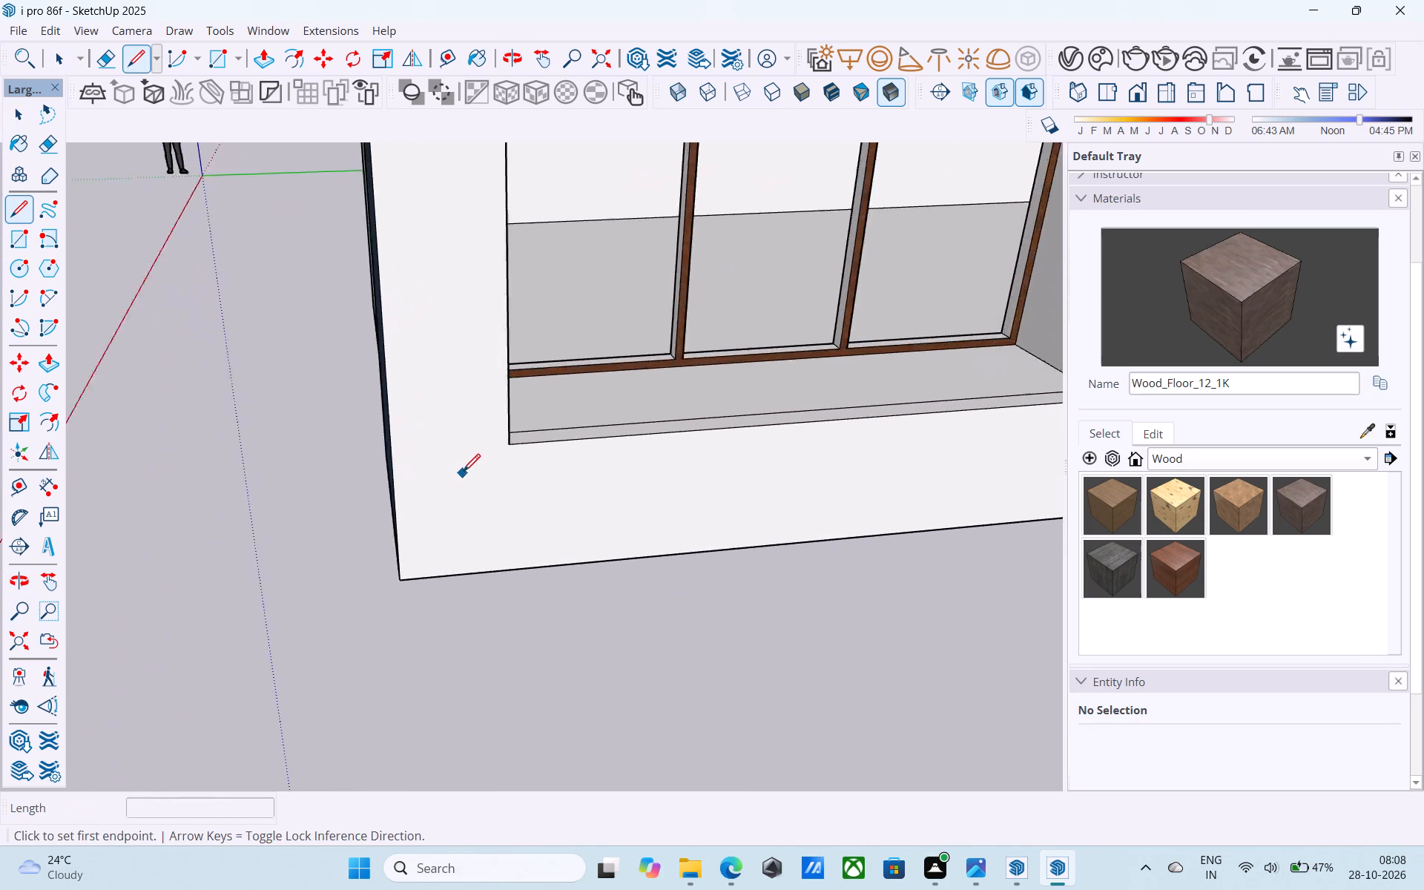
scroll(463, 473, "up", 4)
middle_click_drag(495, 464, 337, 478)
left_click(441, 439)
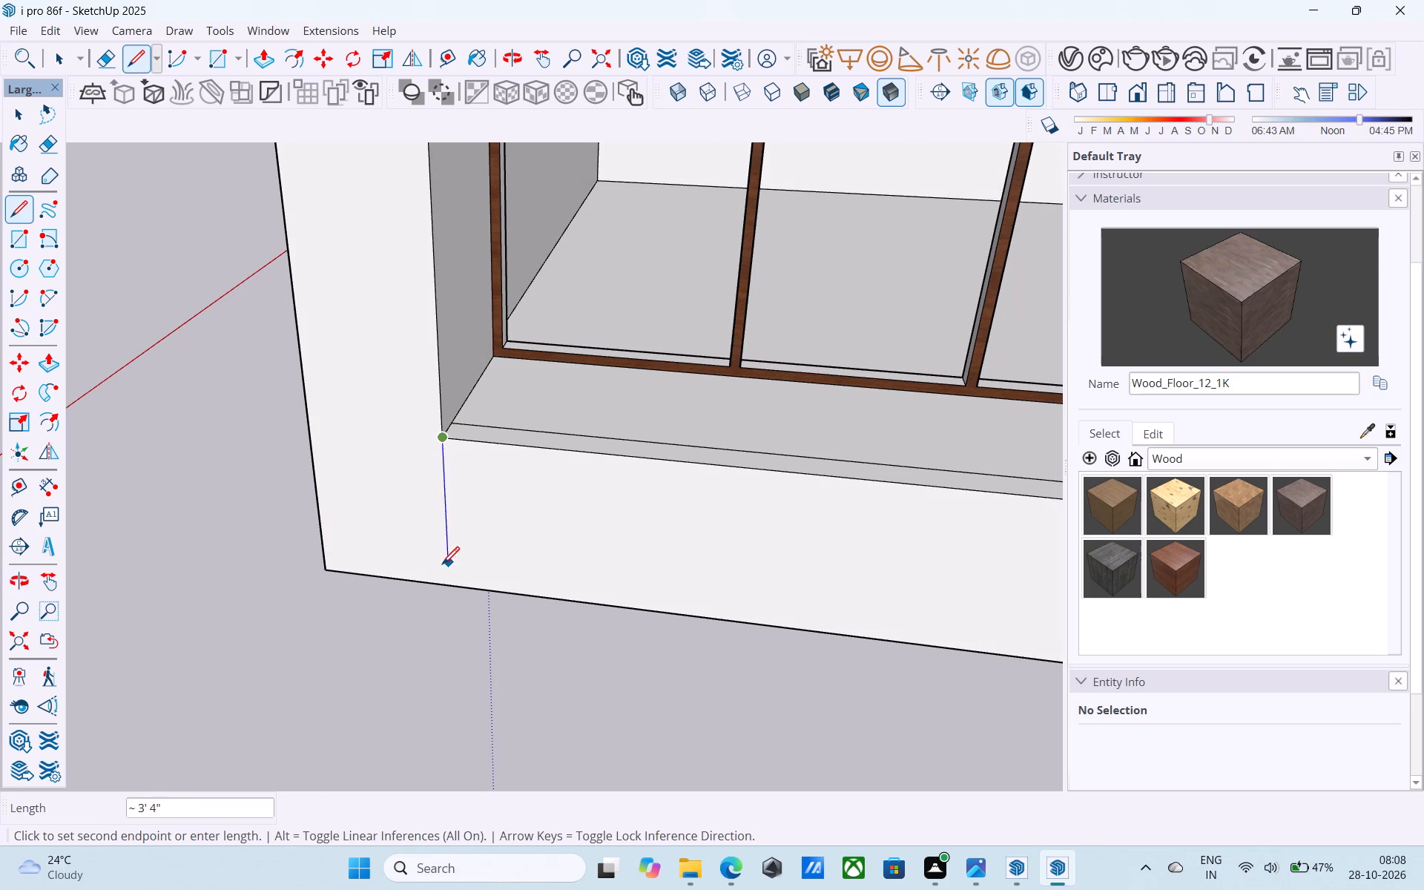
left_click(445, 584)
left_click(445, 437)
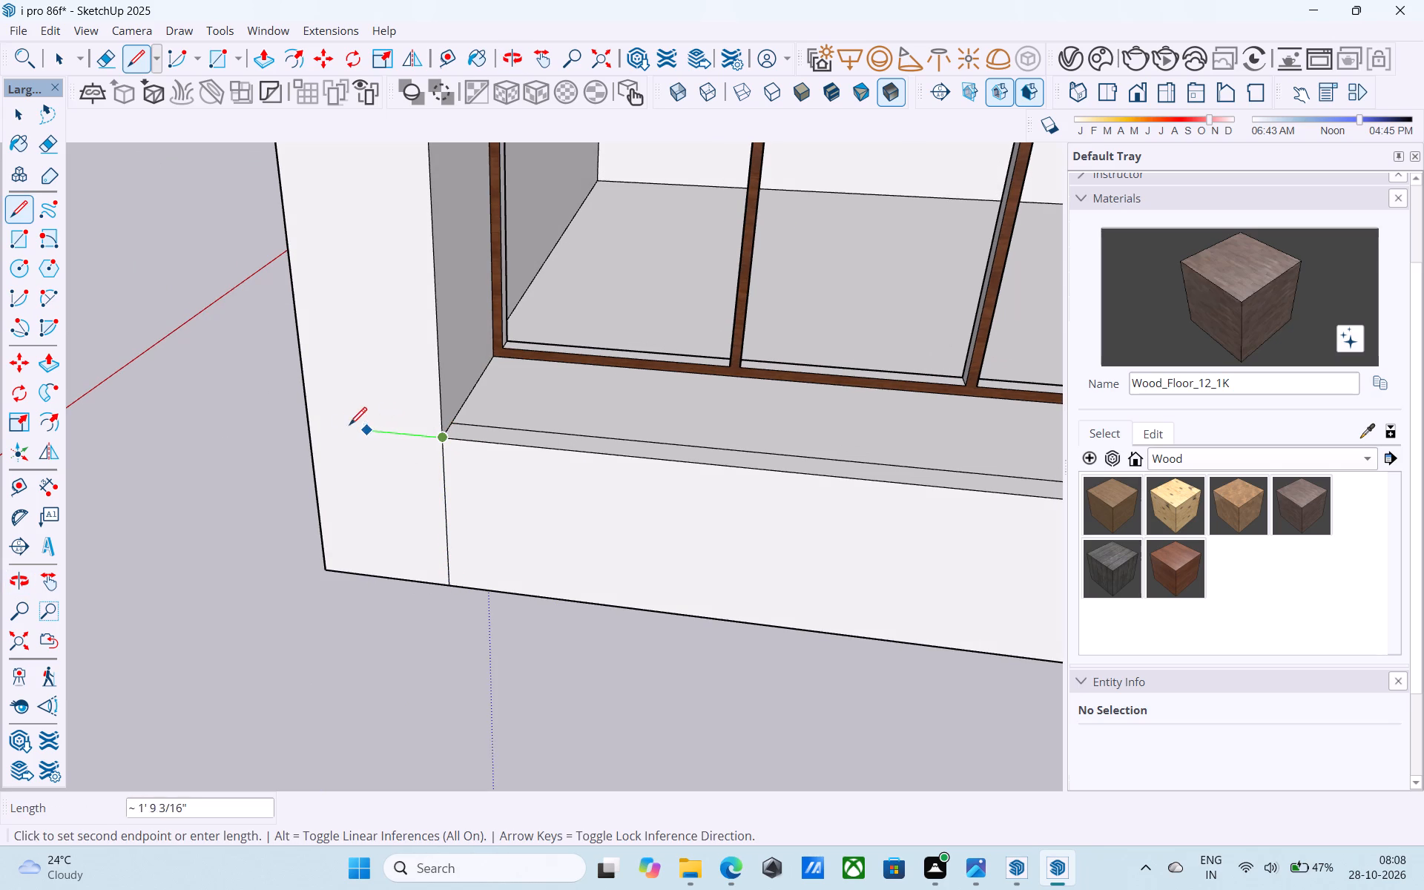
left_click(309, 425)
Pull the small corner face at the base of the front wall outward 4'.
key("space")
left_click(429, 473)
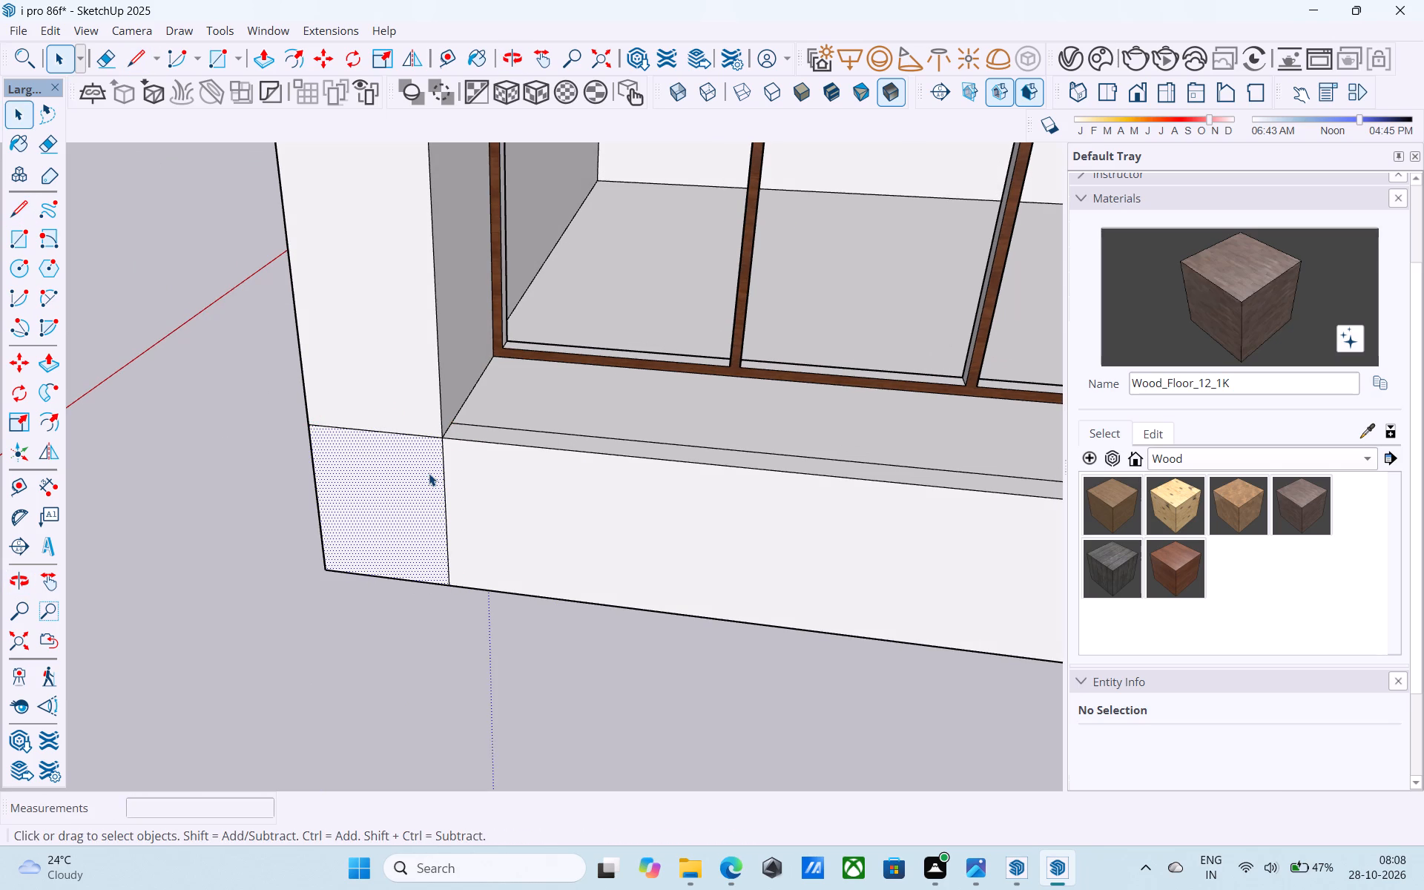
key("p")
left_click(429, 473)
scroll(425, 495, "down", 8)
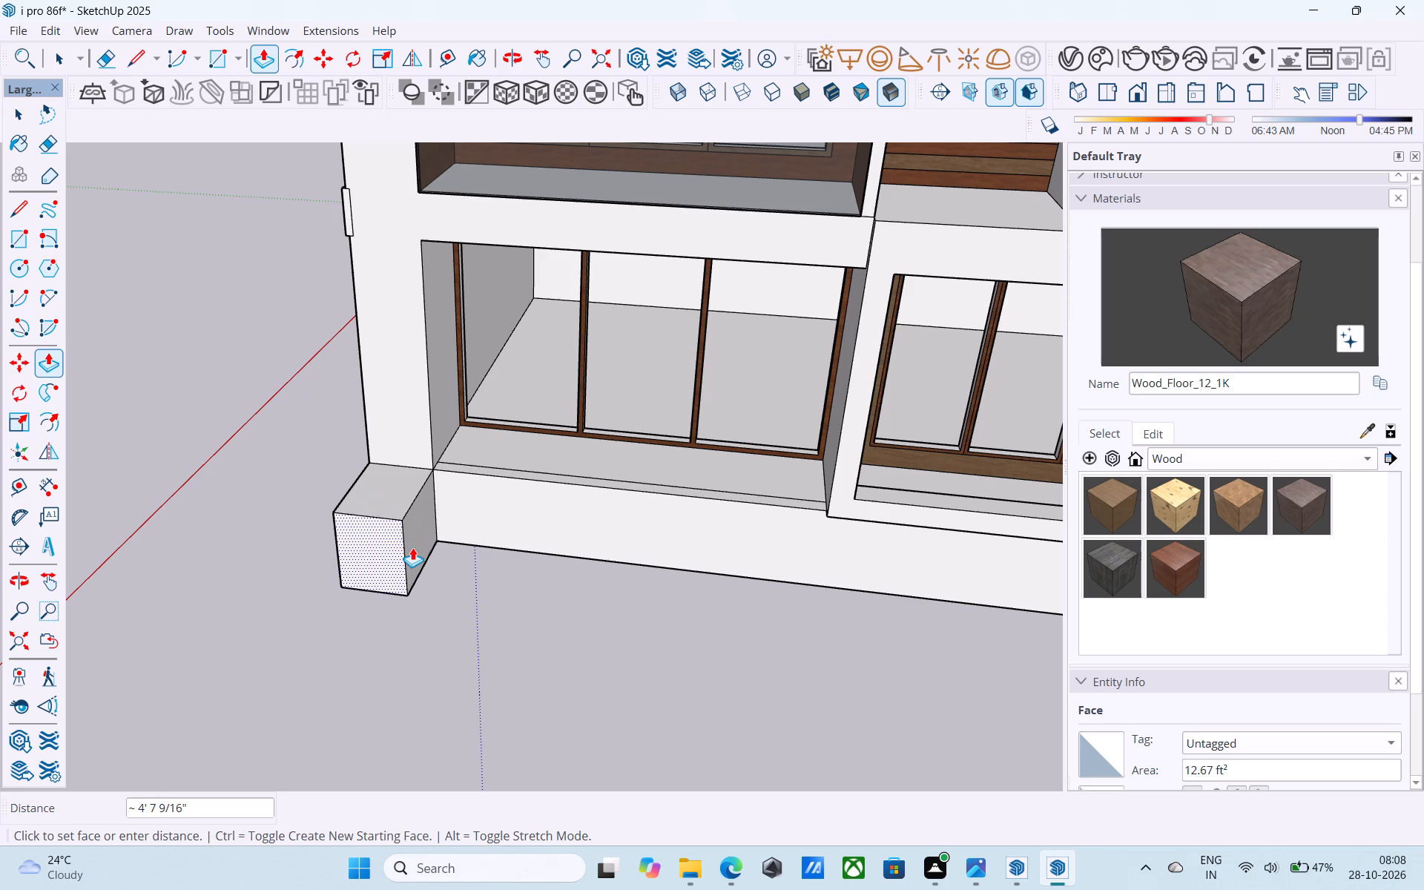
type("4'")
key("Return")
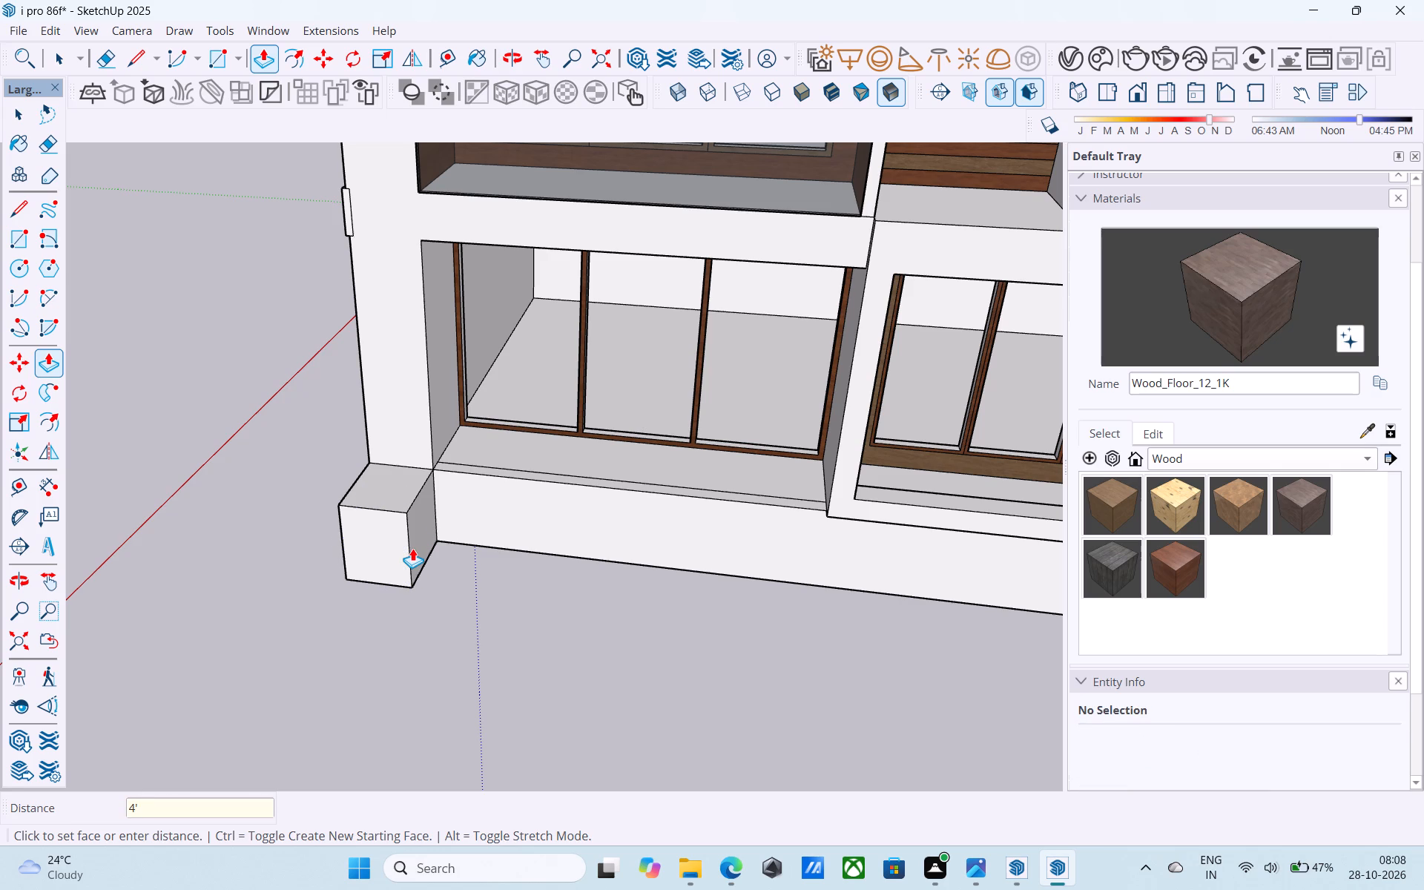
scroll(386, 543, "down", 5)
middle_click_drag(387, 553, 389, 556)
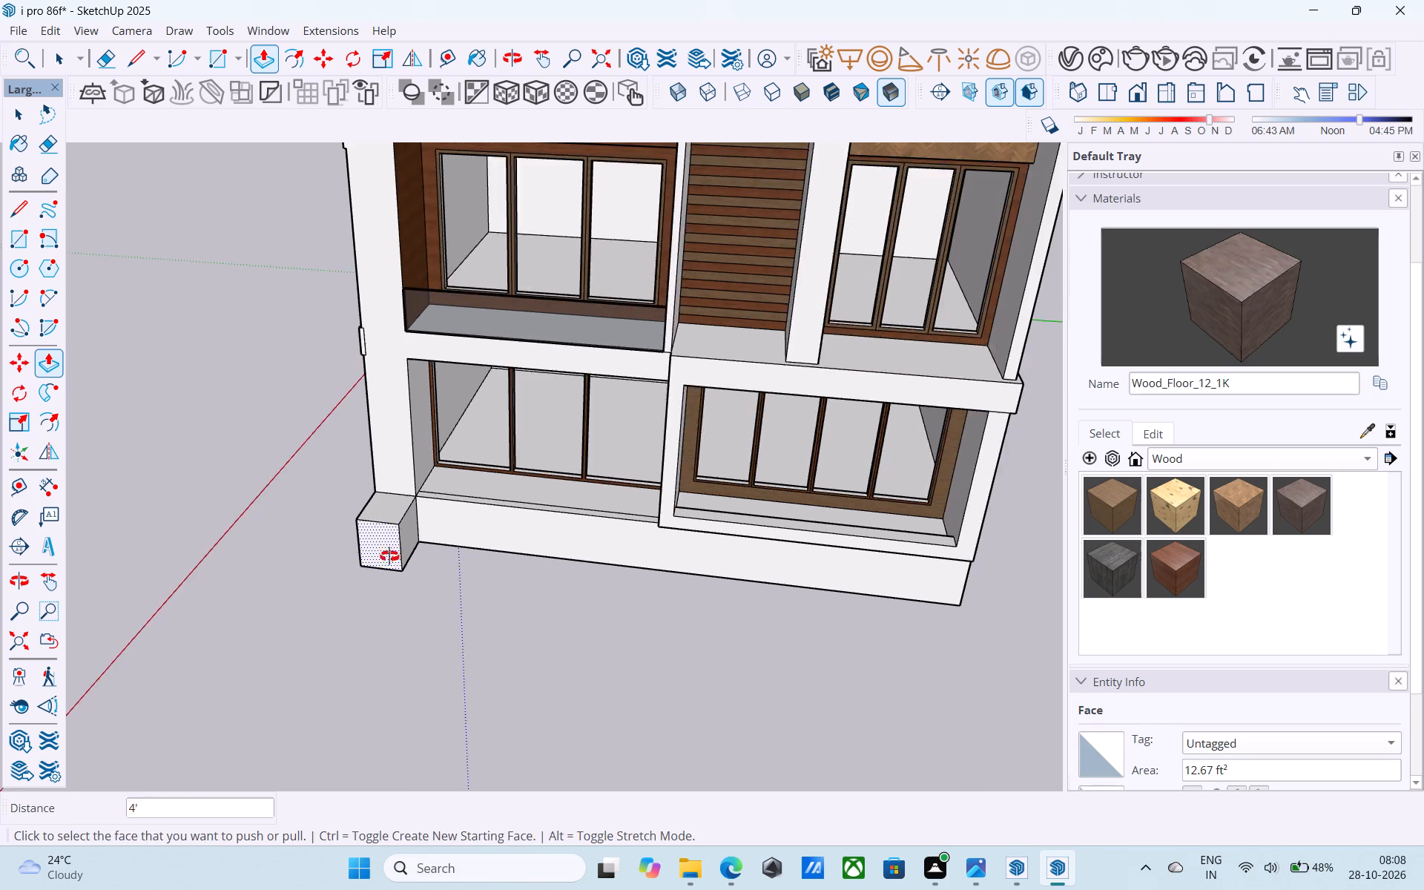
middle_click_drag(389, 556, 708, 573)
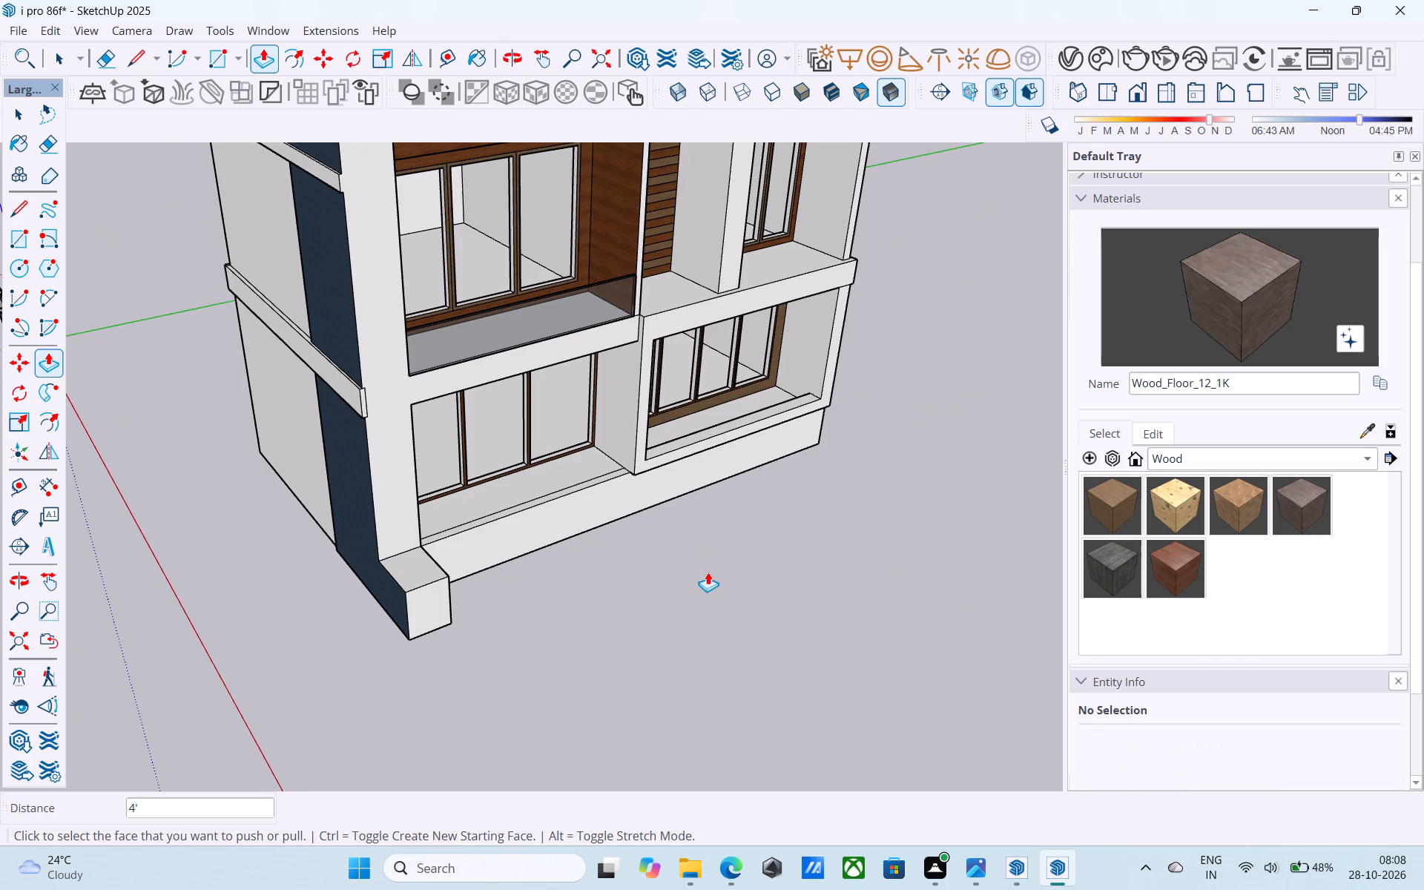
Draw a 4' vertical line on the front base, from the lower corner of the projecting window frame beside the large opening down to the bottom edge.
middle_click_drag(708, 572, 679, 472)
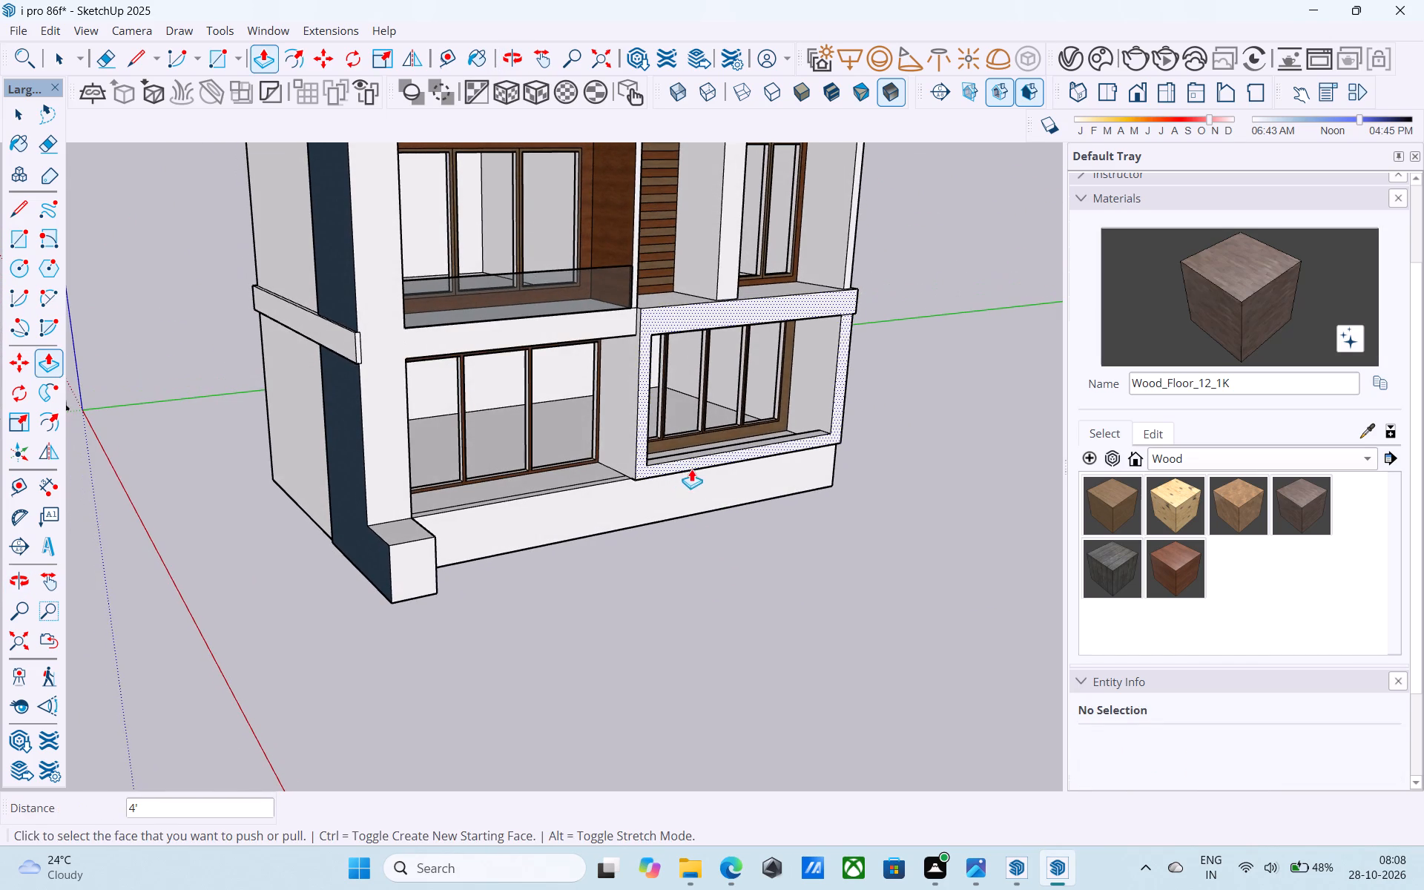
middle_click_drag(691, 469, 686, 396)
scroll(676, 513, "up", 4)
middle_click_drag(643, 492, 653, 366)
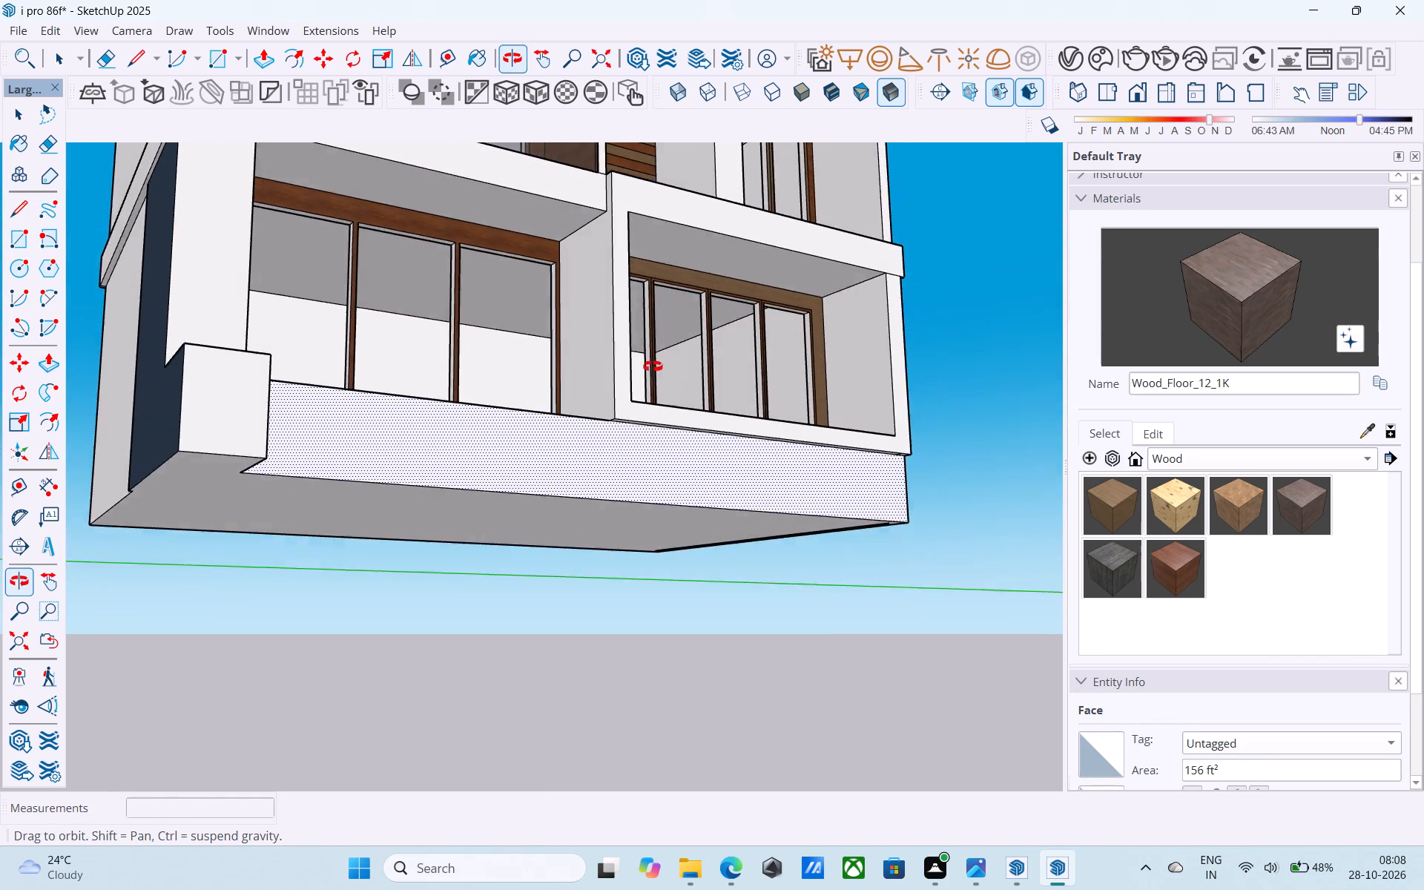
middle_click_drag(653, 366, 651, 369)
key("space")
scroll(636, 406, "up", 5)
middle_click_drag(604, 430, 620, 348)
scroll(612, 381, "up", 2)
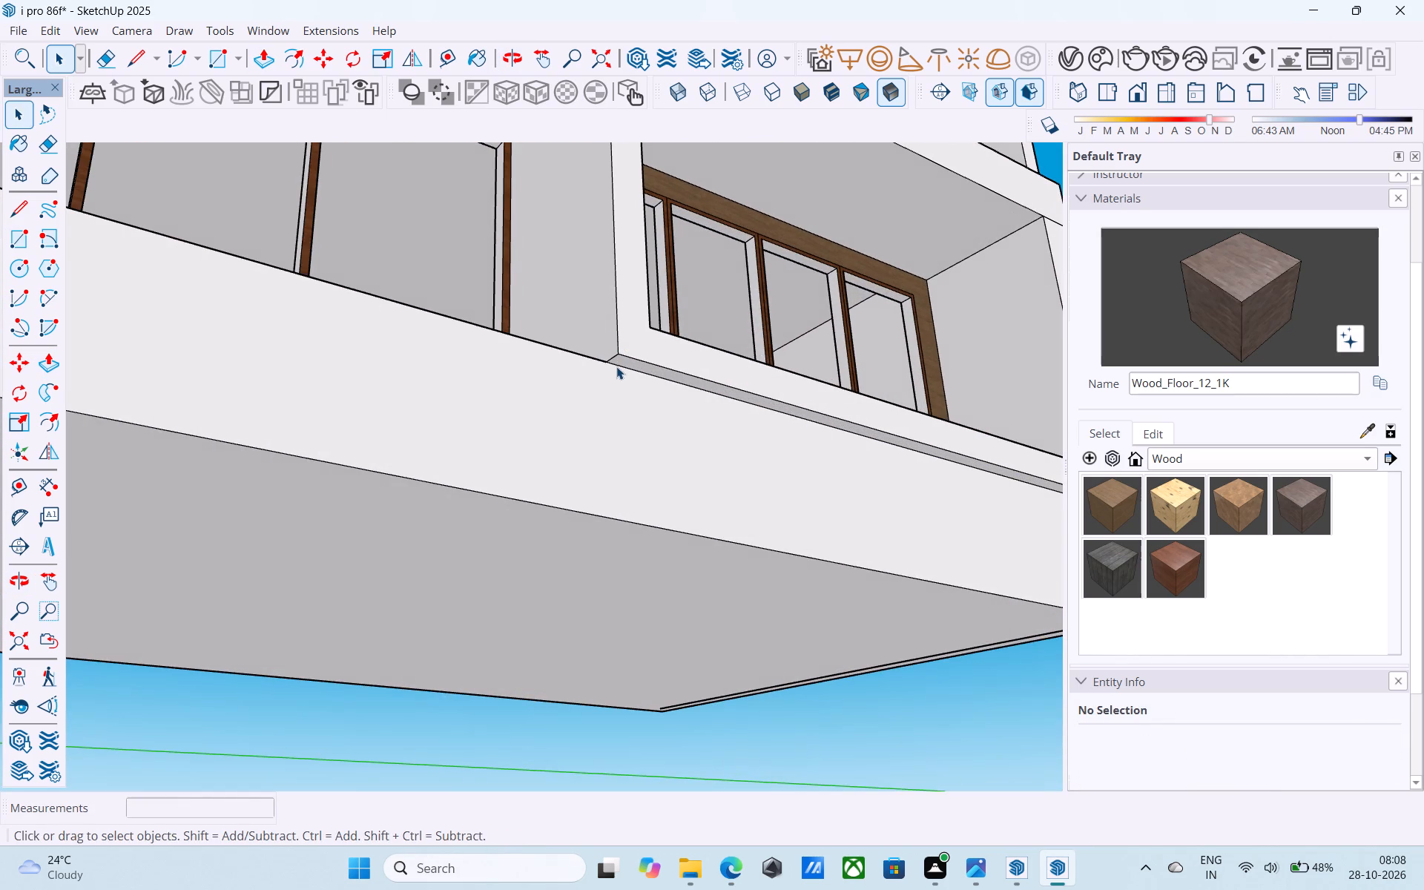
key("l")
left_click(614, 365)
left_click(610, 518)
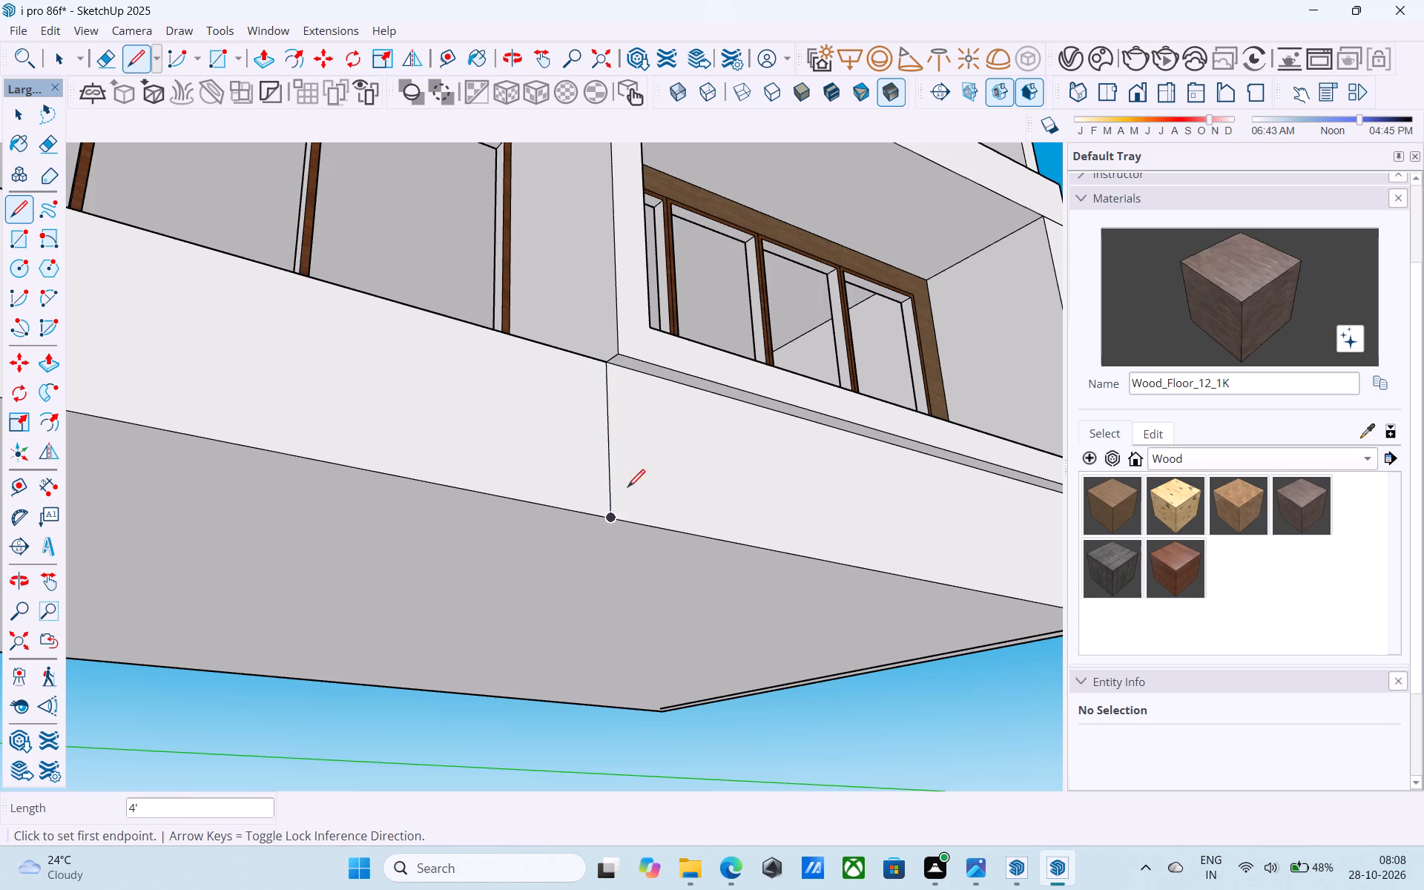
Pull the base face below the projecting window frame outward until it is flush with the projecting corner block.
key("space")
left_click(675, 463)
key("p")
left_click(675, 463)
scroll(675, 463, "down", 3)
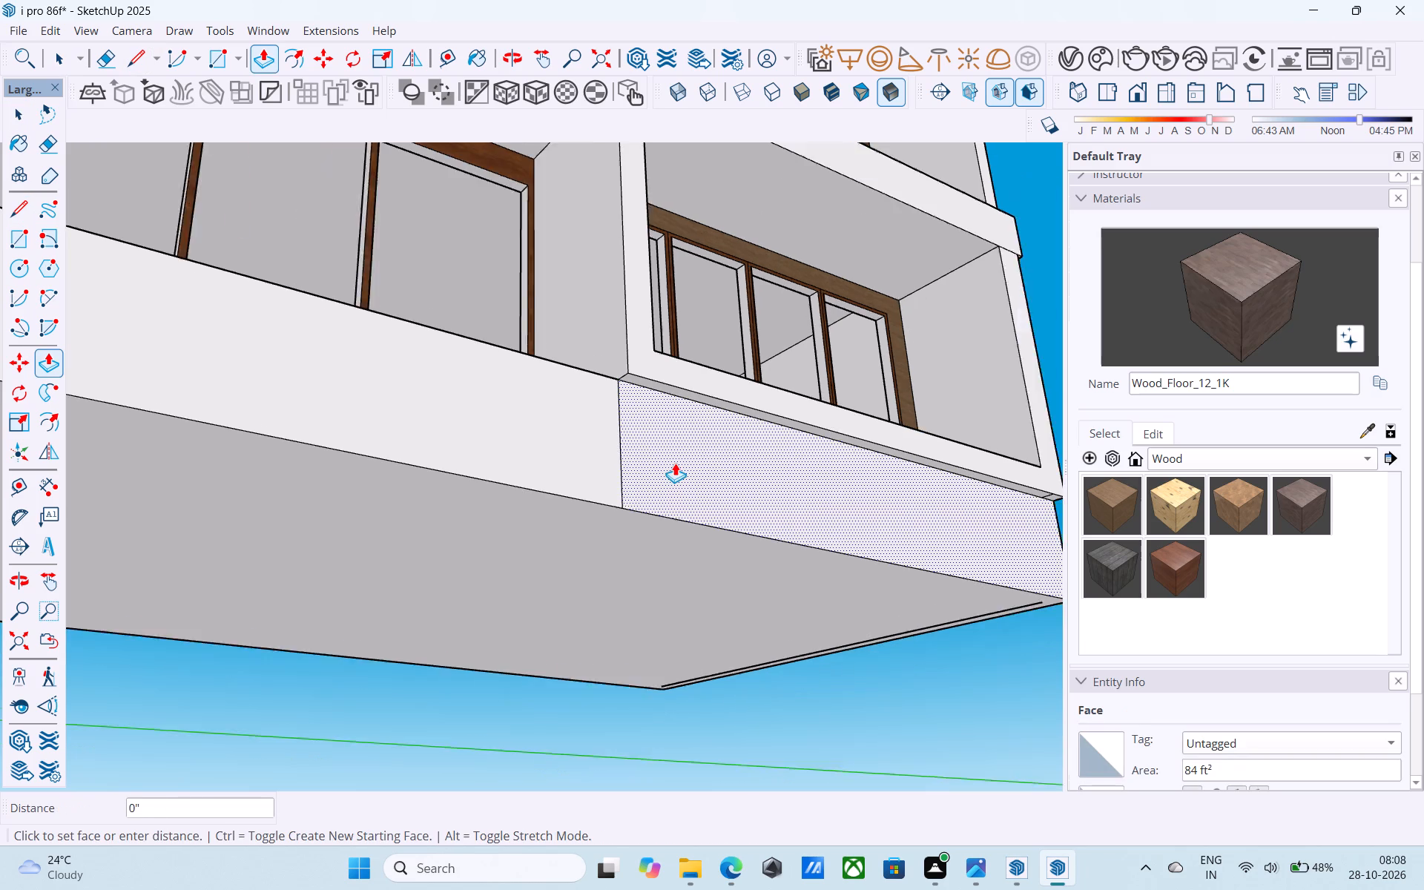
scroll(673, 463, "down", 4)
left_click(256, 327)
middle_click_drag(474, 325, 354, 551)
left_click(594, 615)
left_click(122, 662)
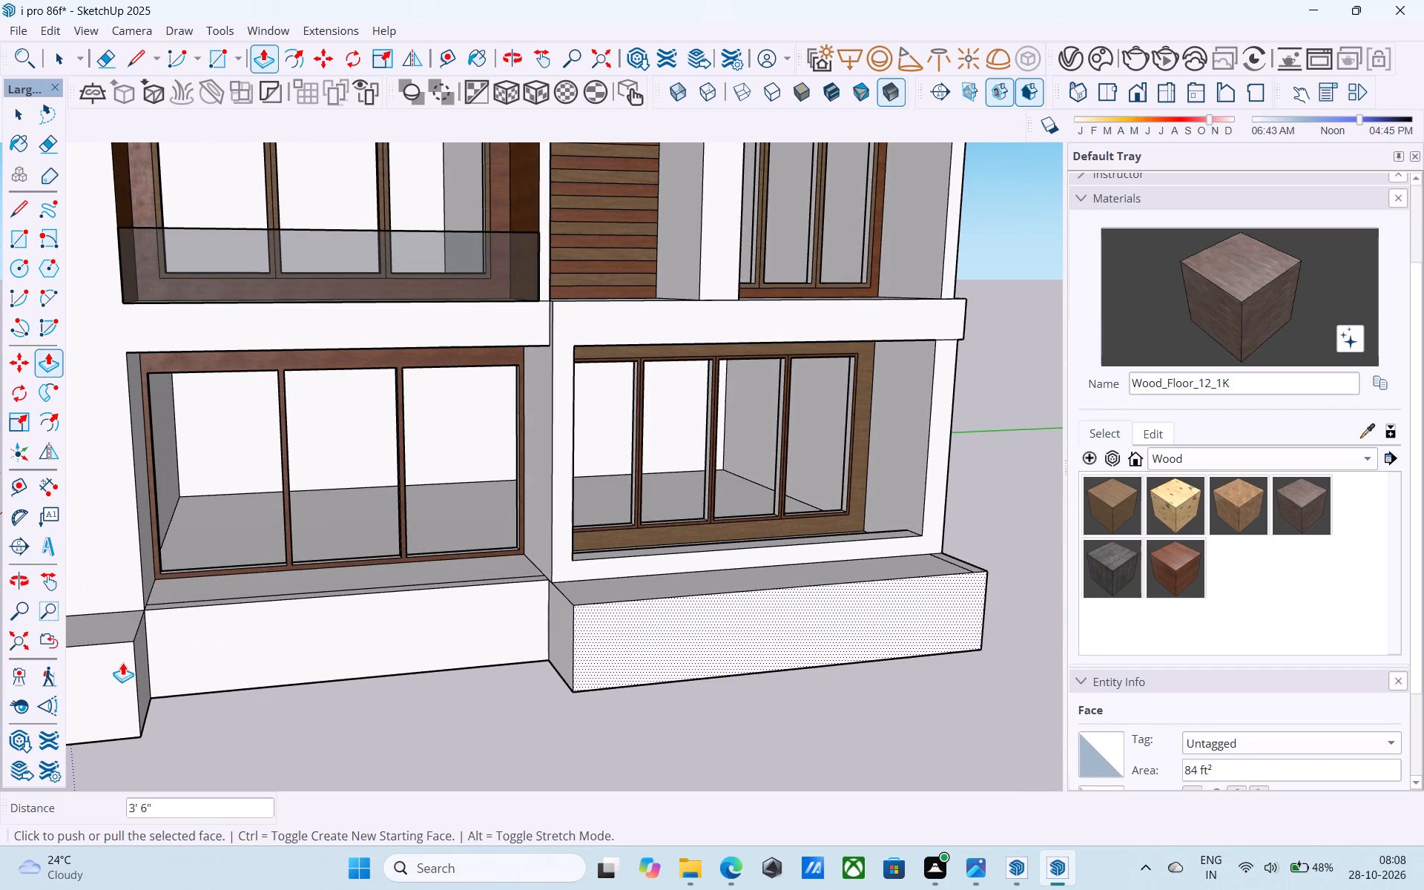
scroll(591, 573, "down", 4)
middle_click_drag(596, 579, 654, 626)
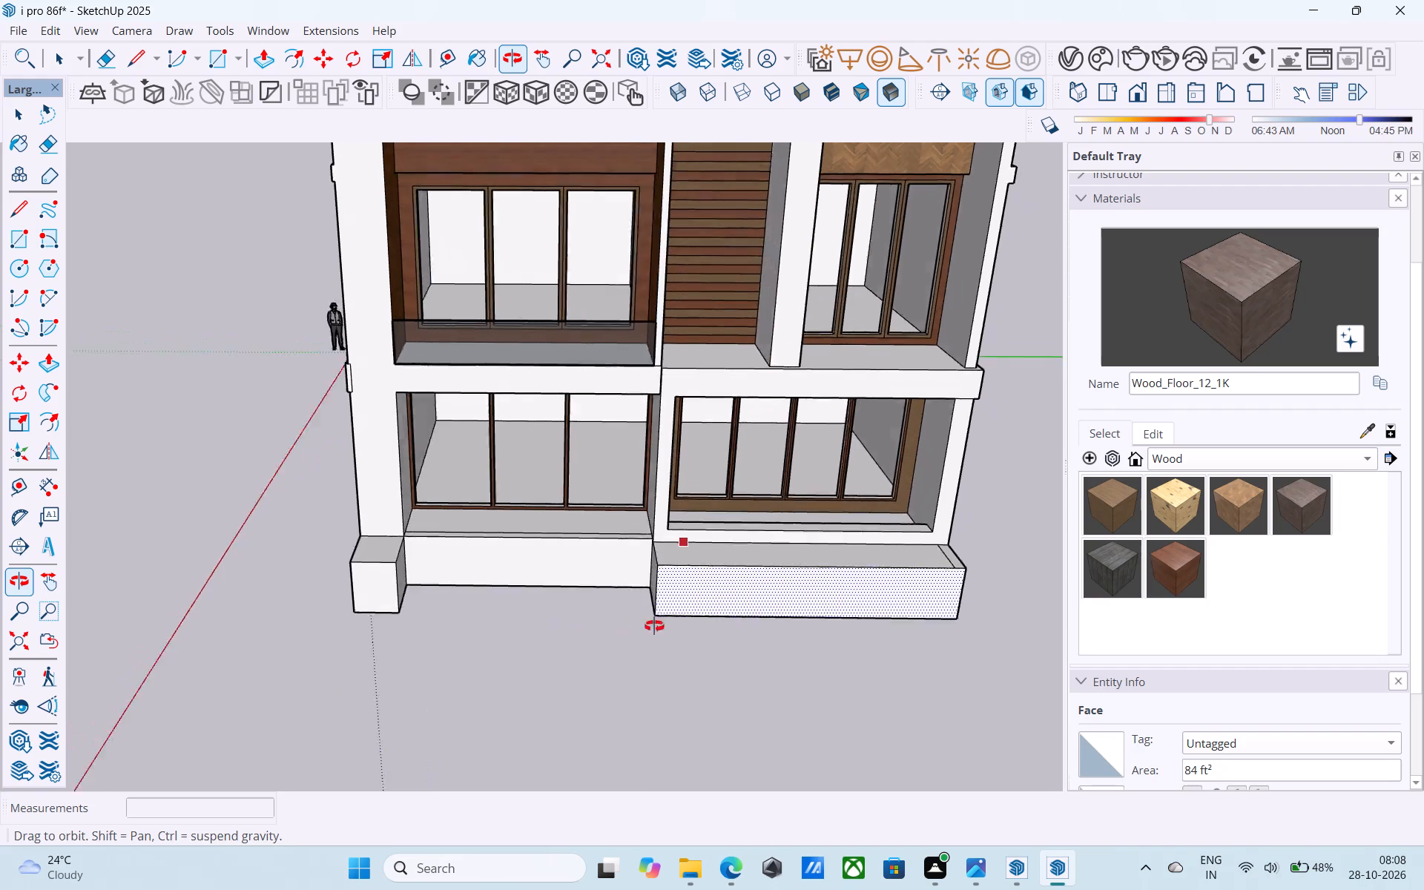
middle_click_drag(654, 626, 728, 622)
key("space")
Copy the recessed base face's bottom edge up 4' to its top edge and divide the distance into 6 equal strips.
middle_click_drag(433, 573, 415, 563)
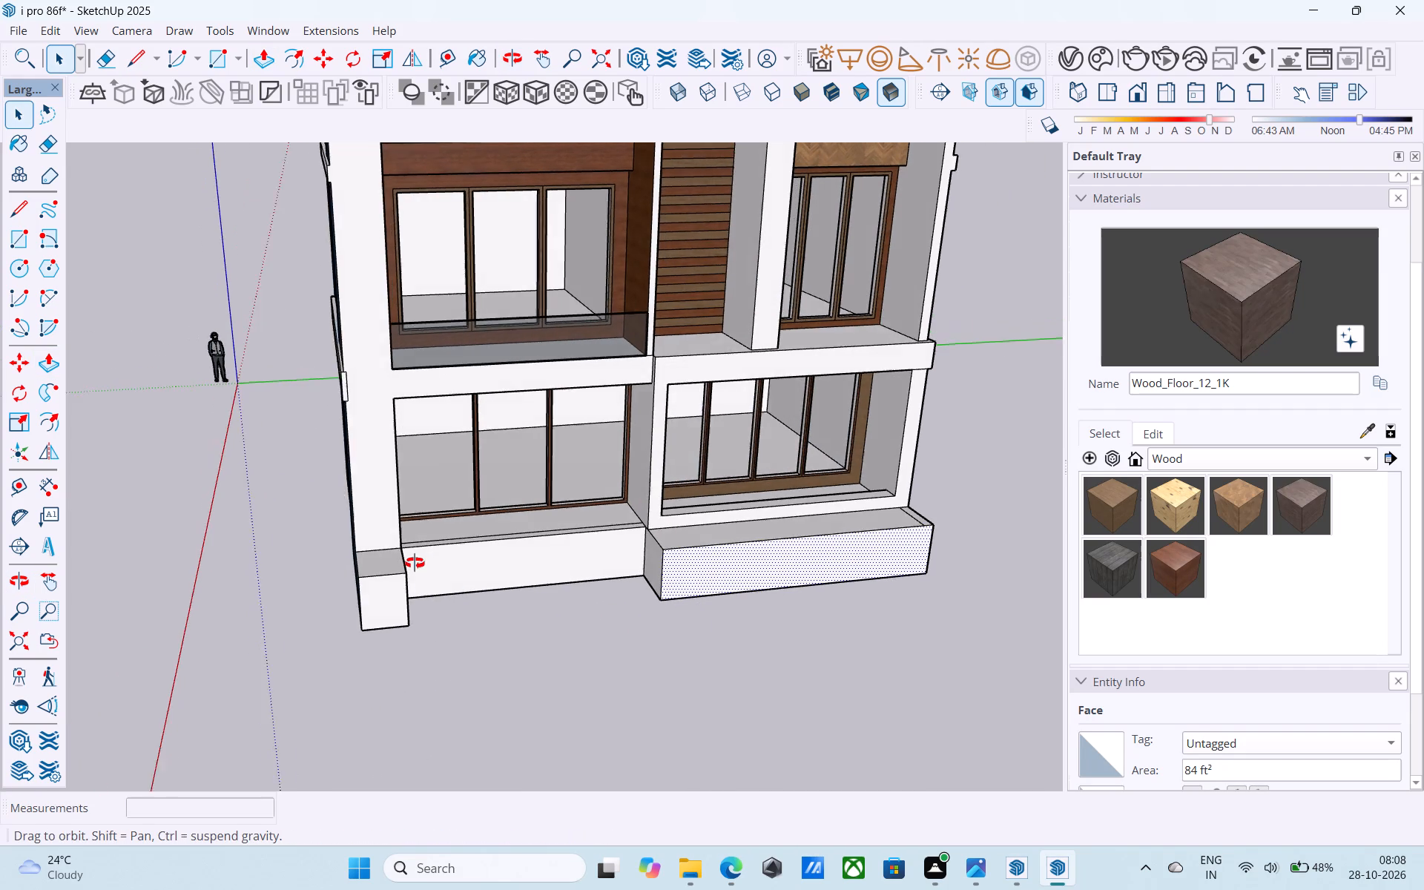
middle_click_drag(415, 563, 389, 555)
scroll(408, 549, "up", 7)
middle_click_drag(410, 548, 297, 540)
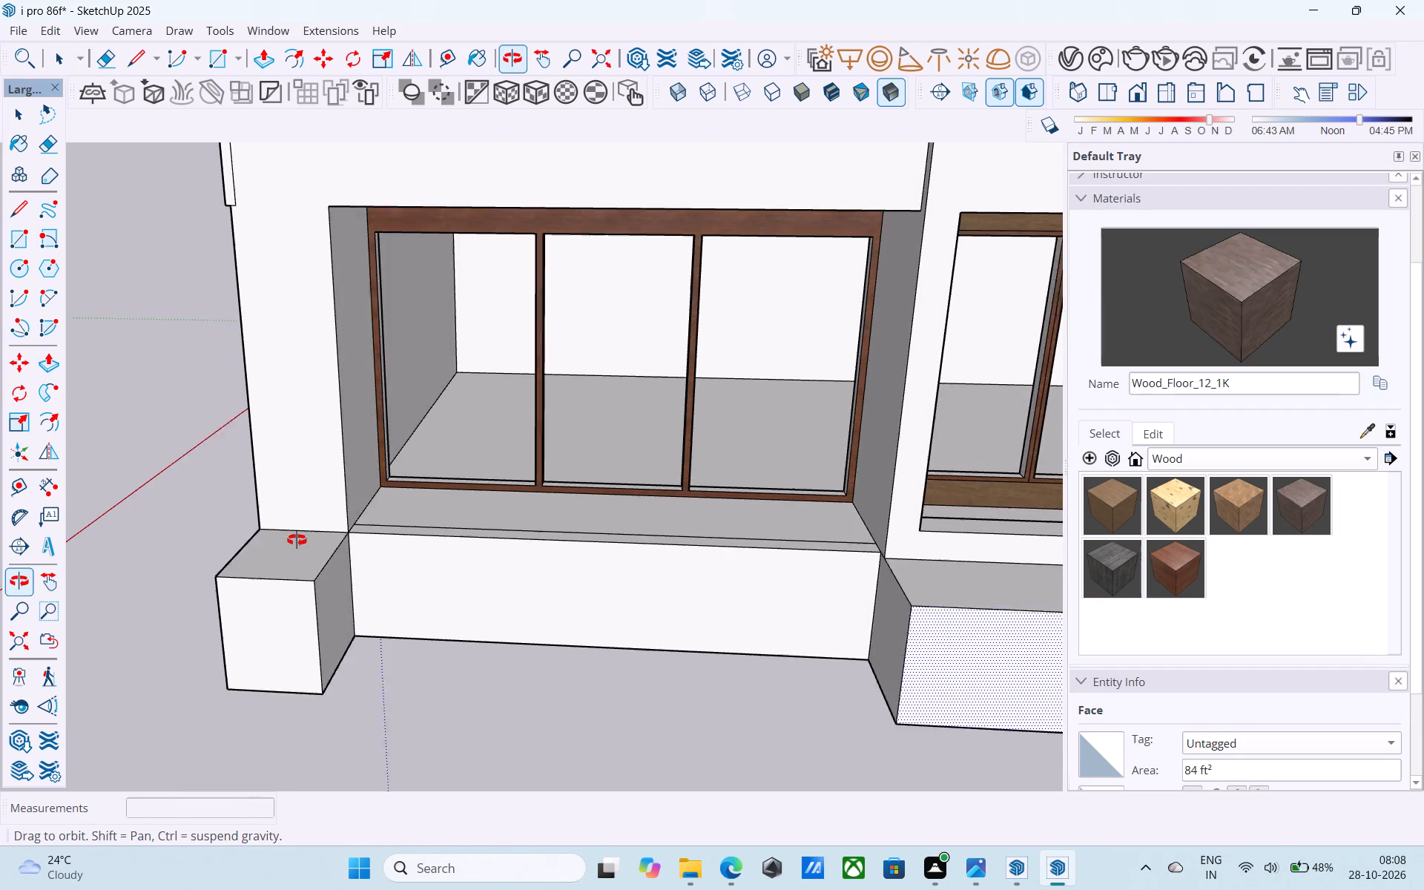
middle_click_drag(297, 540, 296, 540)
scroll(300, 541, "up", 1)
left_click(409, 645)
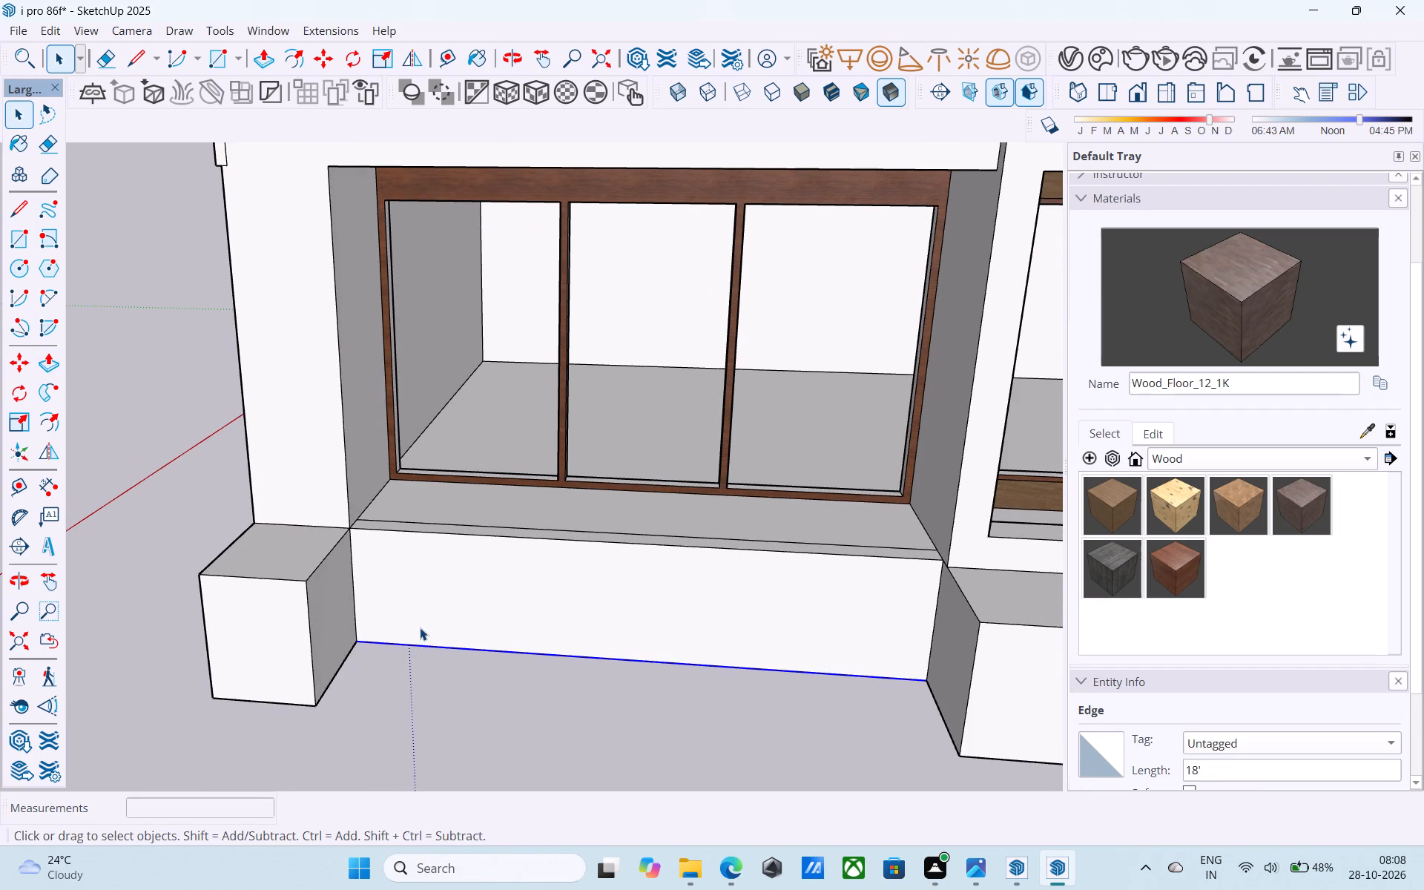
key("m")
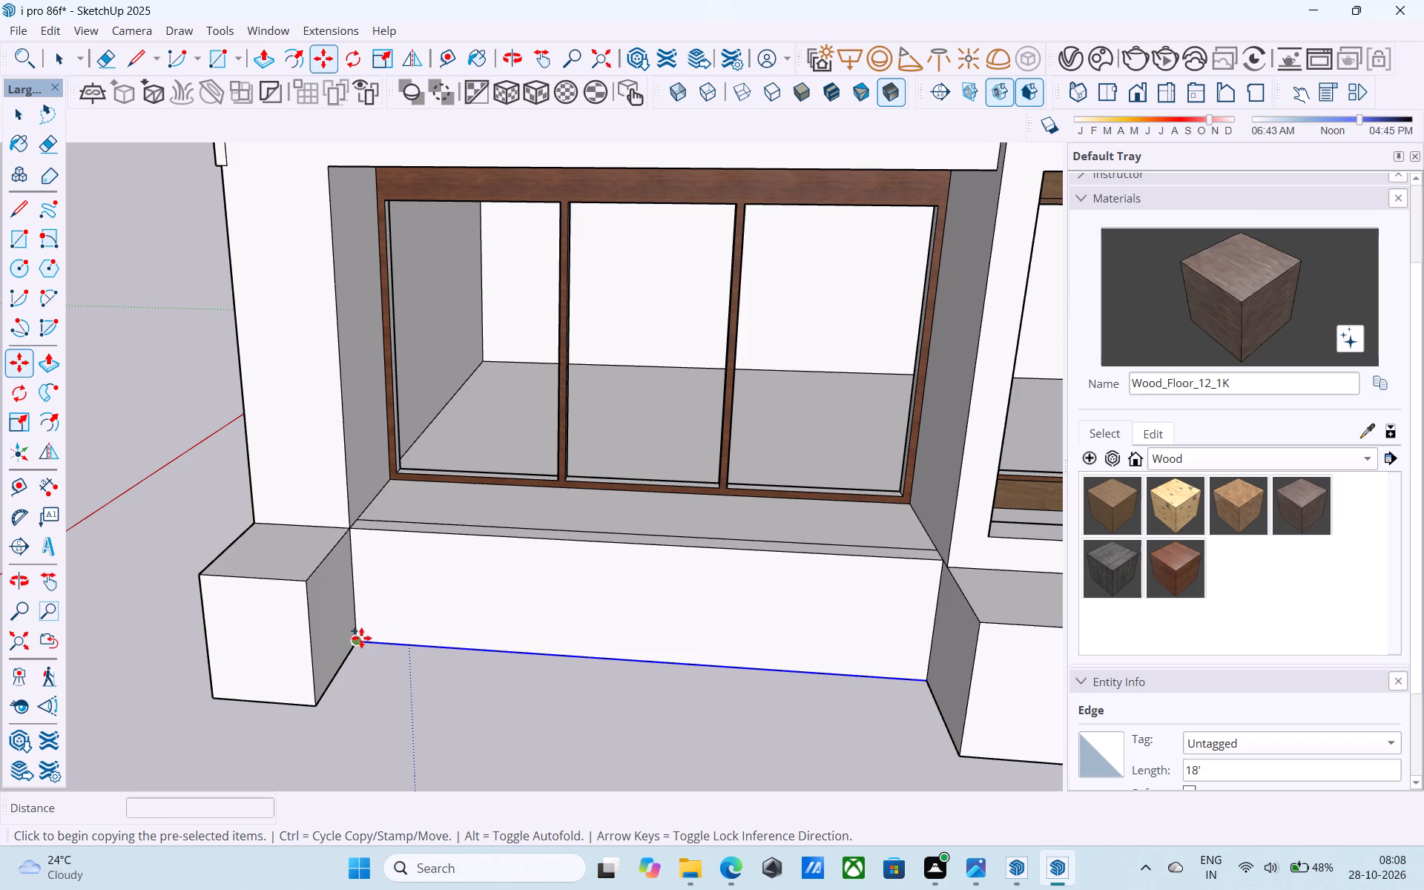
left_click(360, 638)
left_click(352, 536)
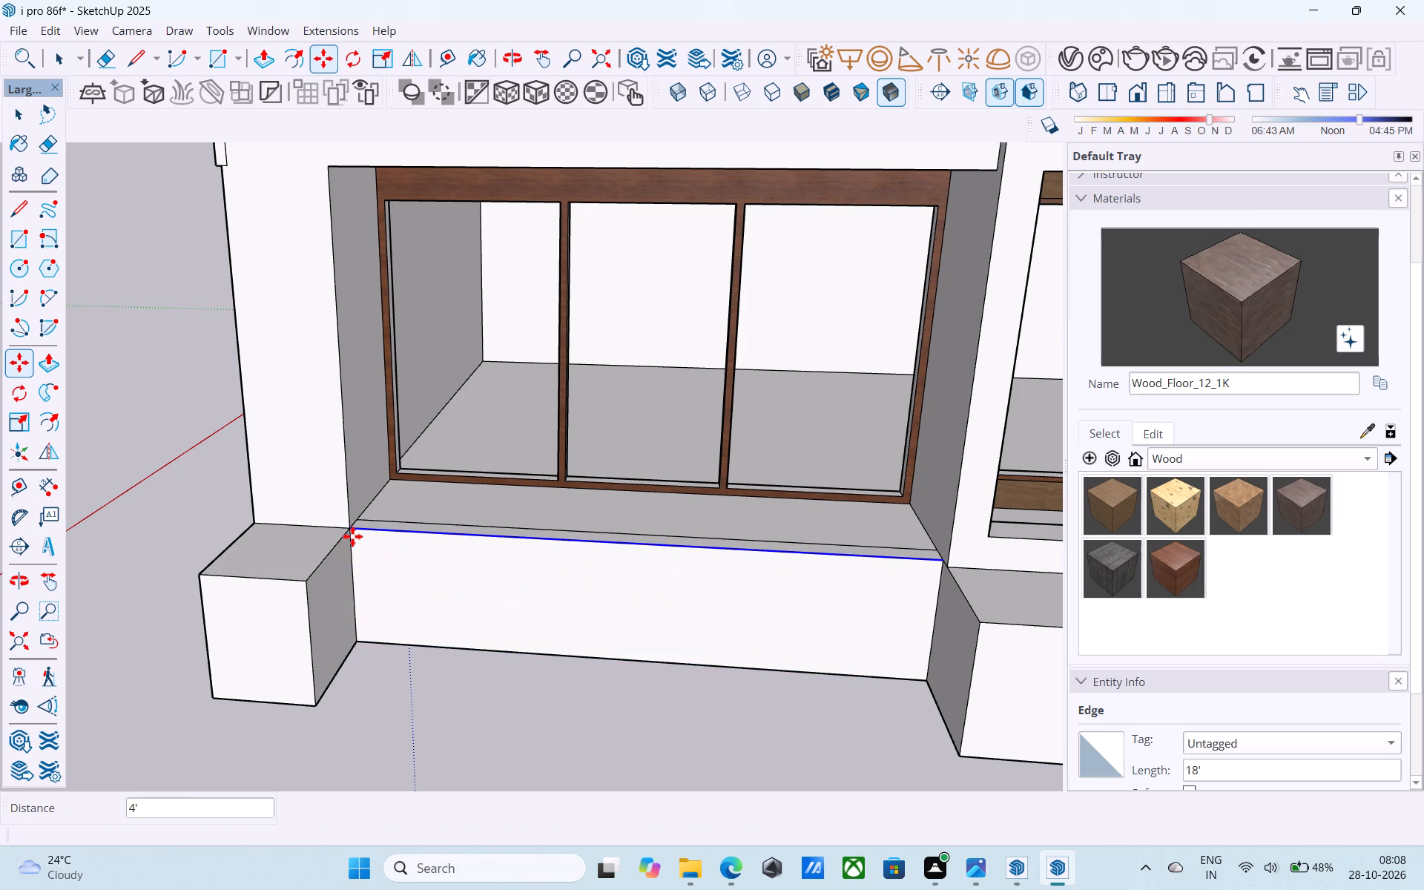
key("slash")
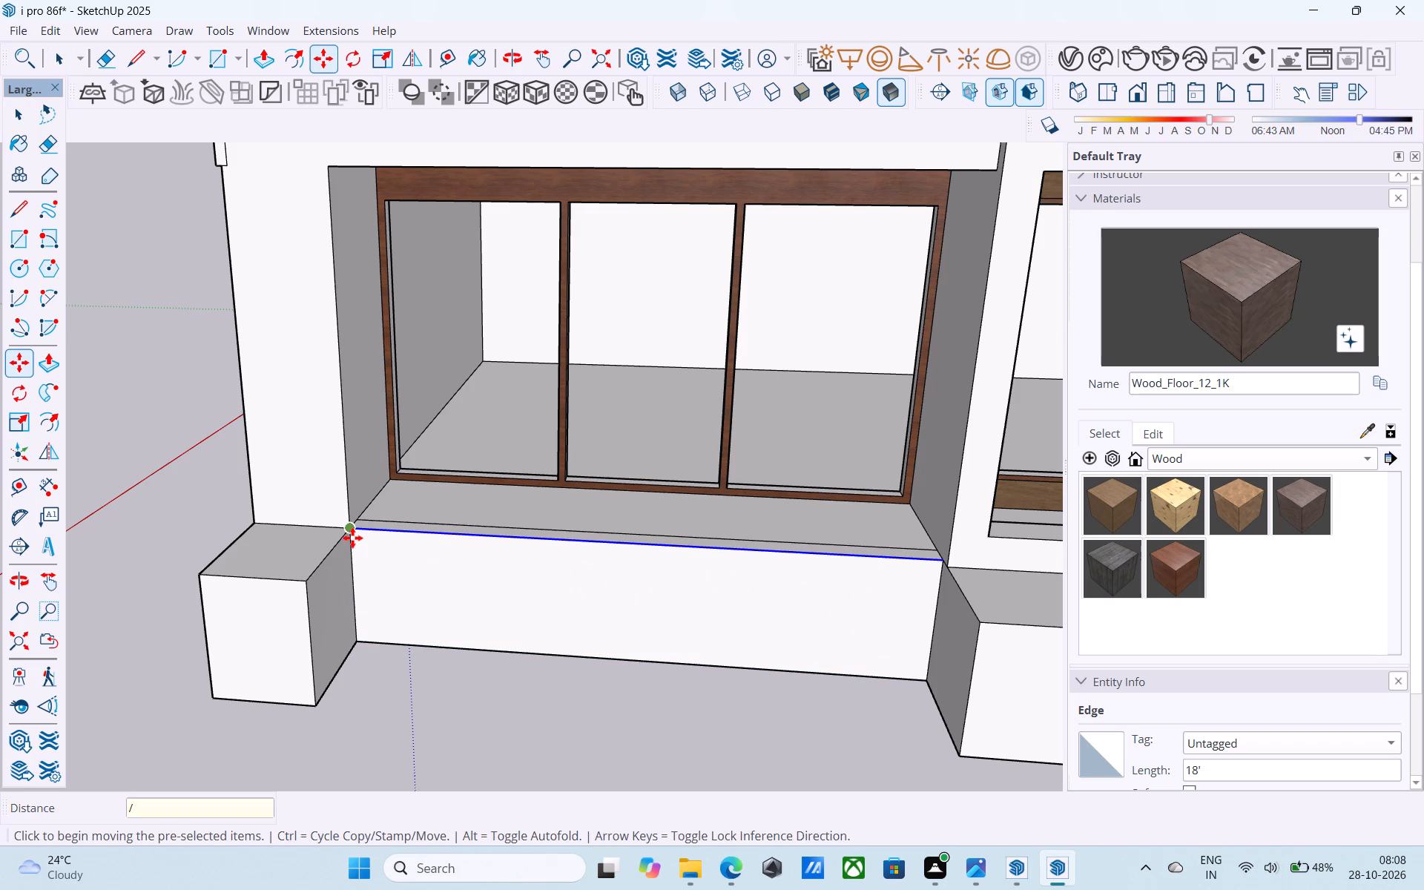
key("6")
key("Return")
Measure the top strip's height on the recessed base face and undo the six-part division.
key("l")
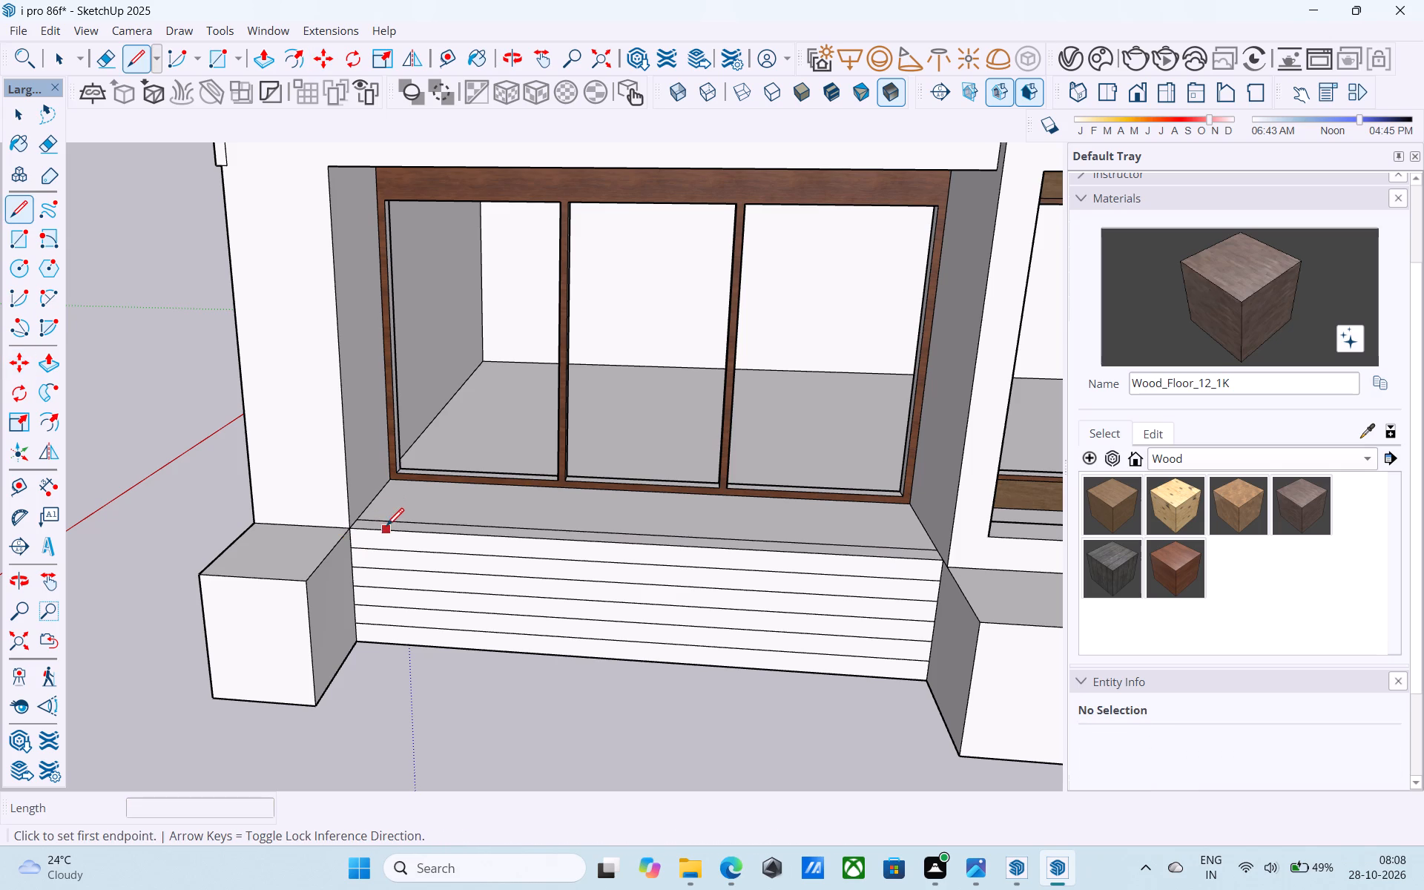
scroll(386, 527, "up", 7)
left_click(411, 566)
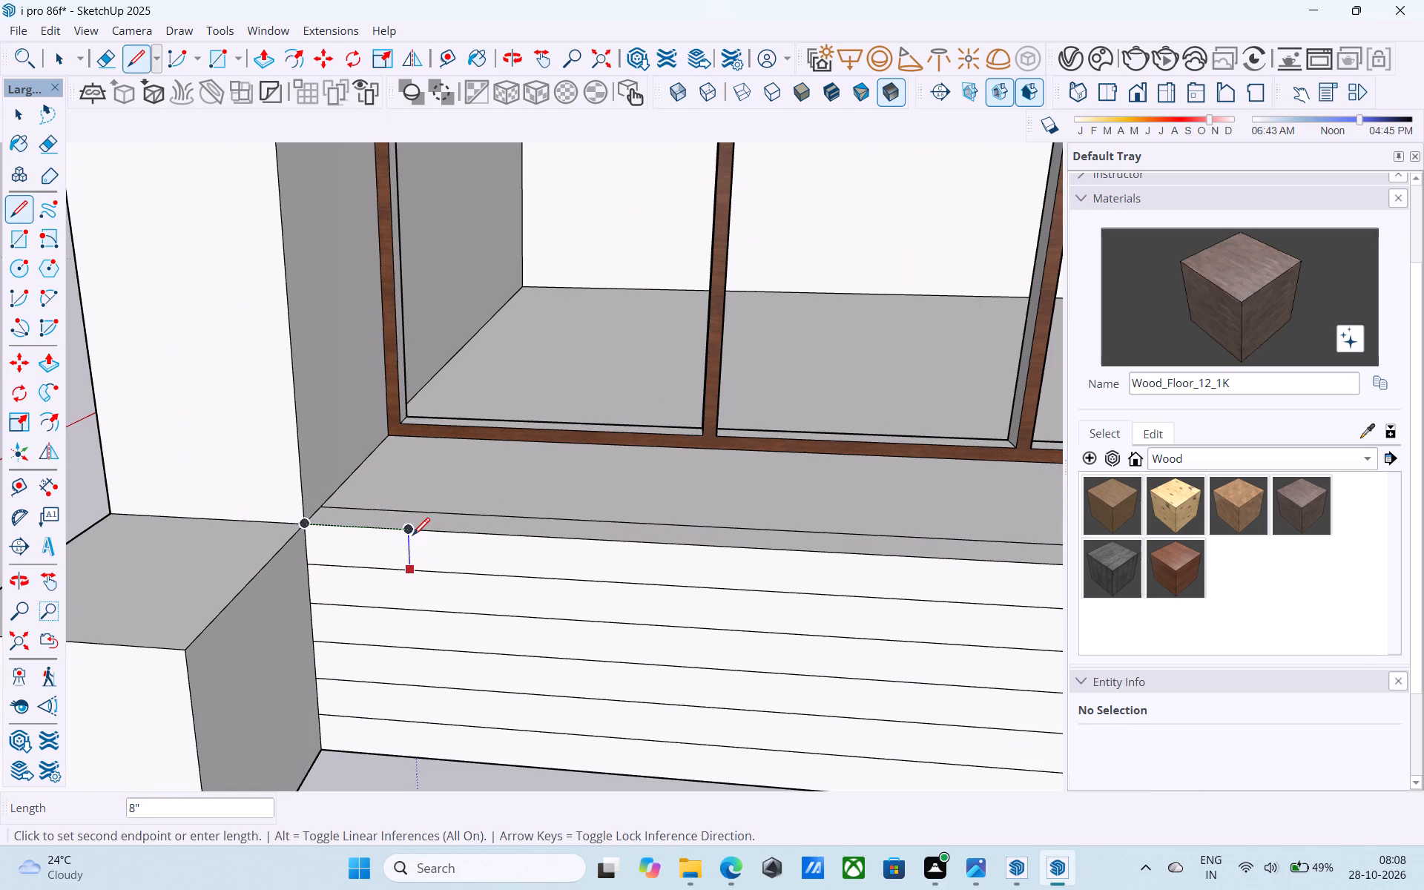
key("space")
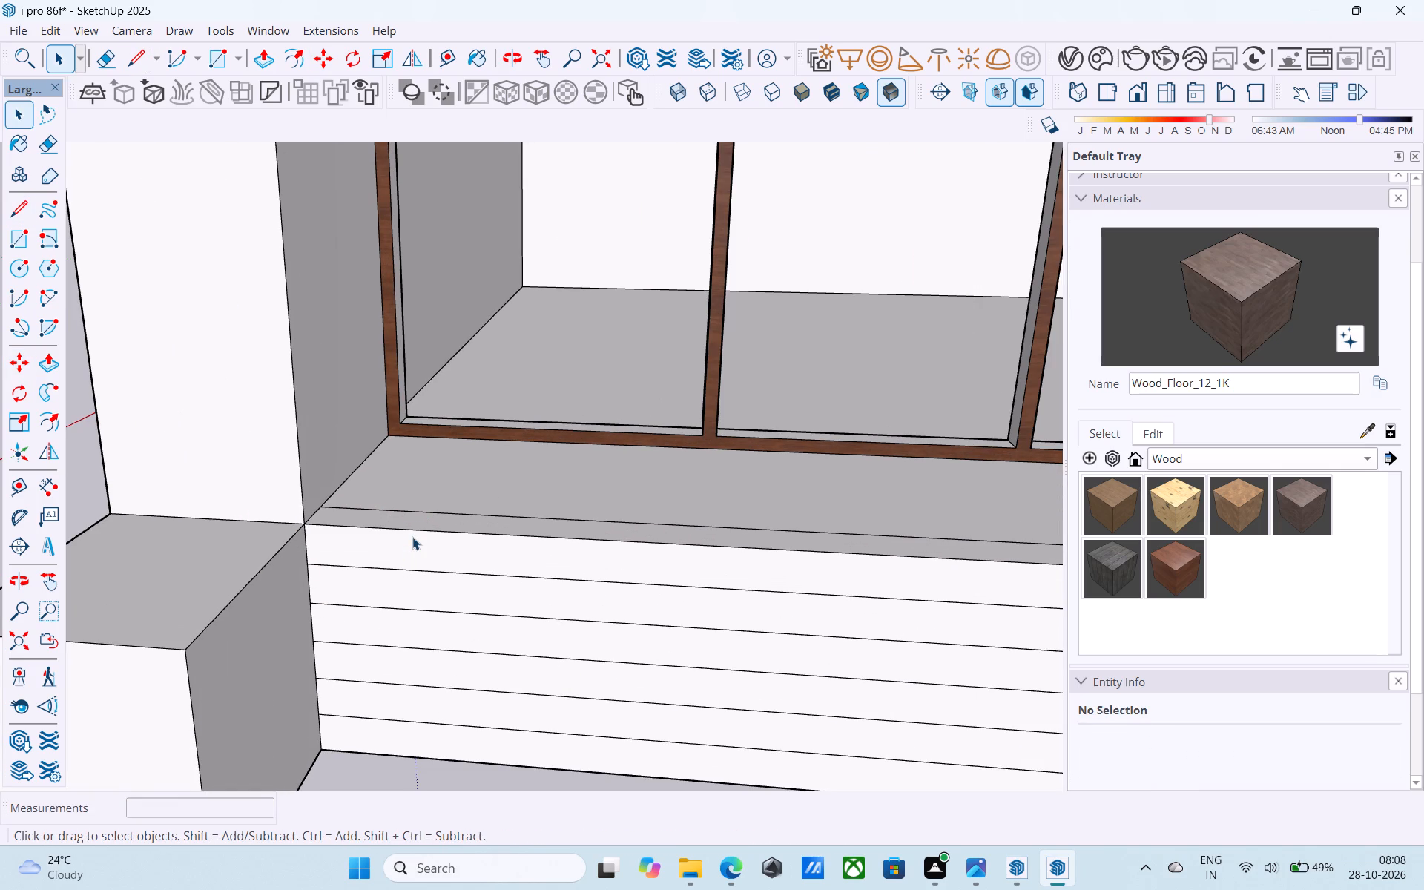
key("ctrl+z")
Copy the recessed base face's bottom edge up 4' to its top edge and divide the distance into 8 equal strips.
scroll(412, 537, "down", 6)
middle_click_drag(409, 539, 403, 470)
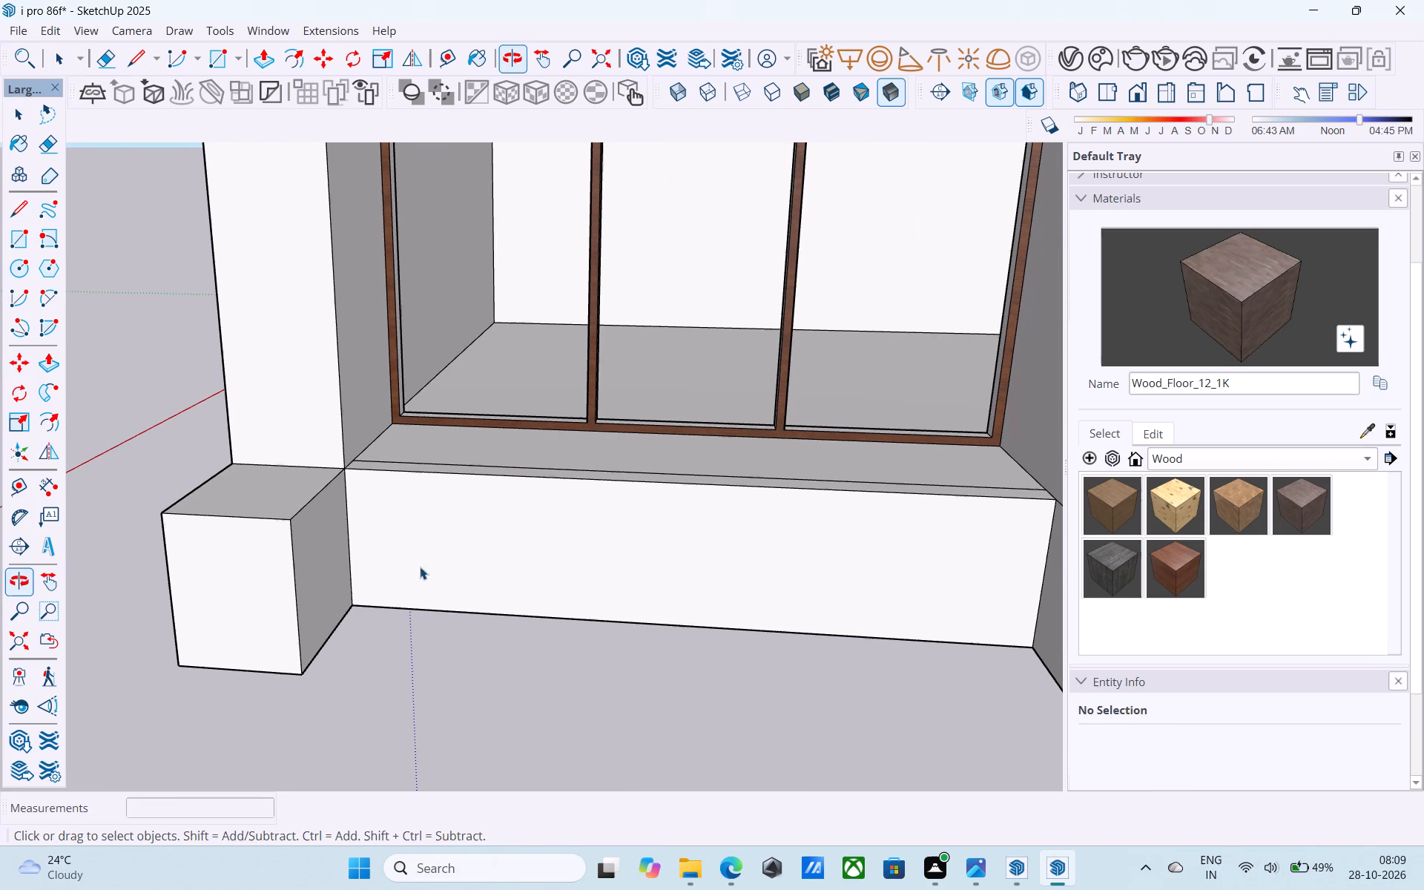
left_click(446, 609)
left_click(447, 615)
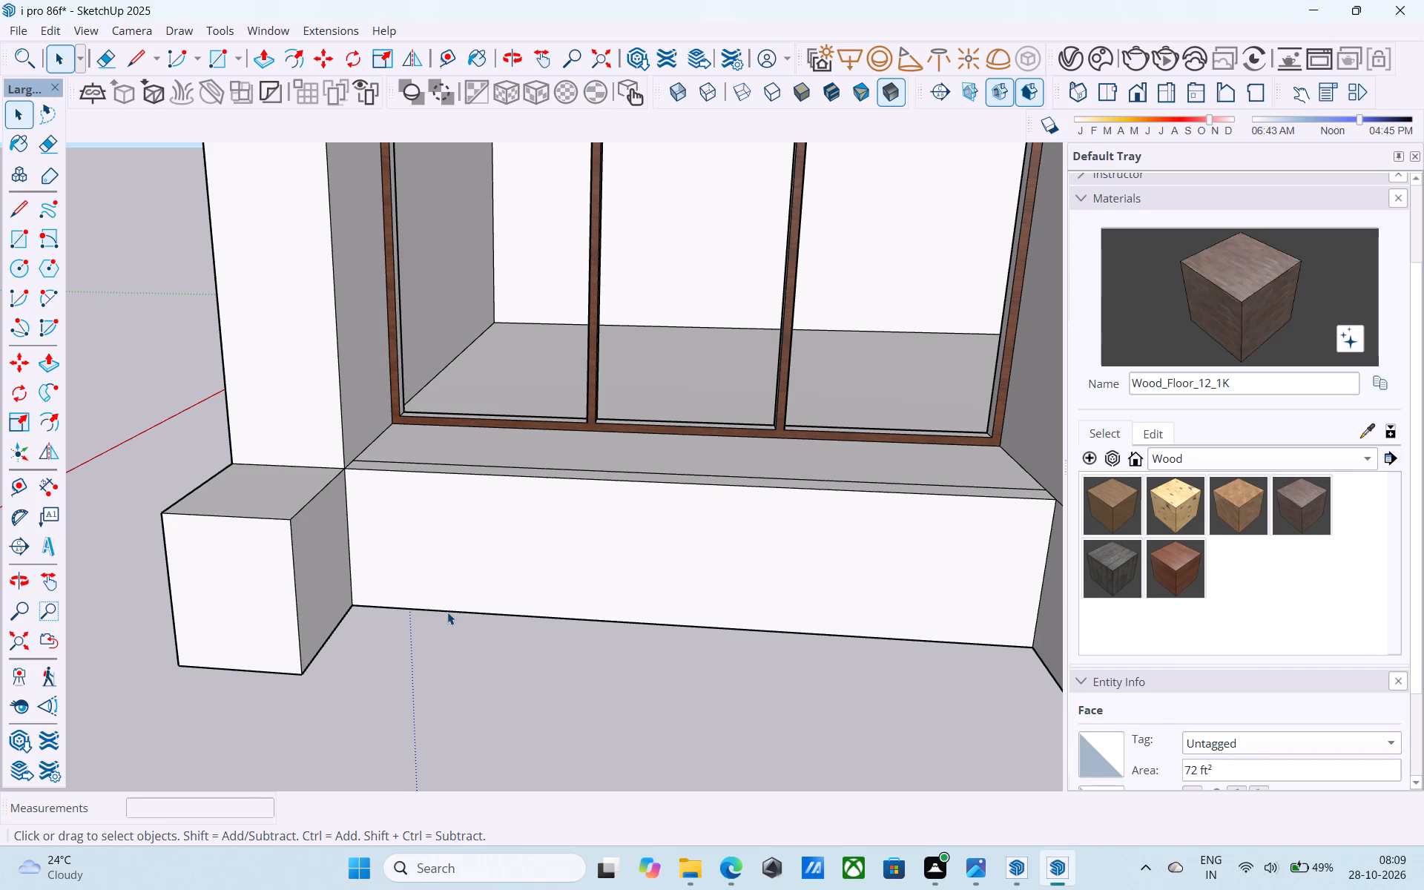
left_click(447, 612)
key("m")
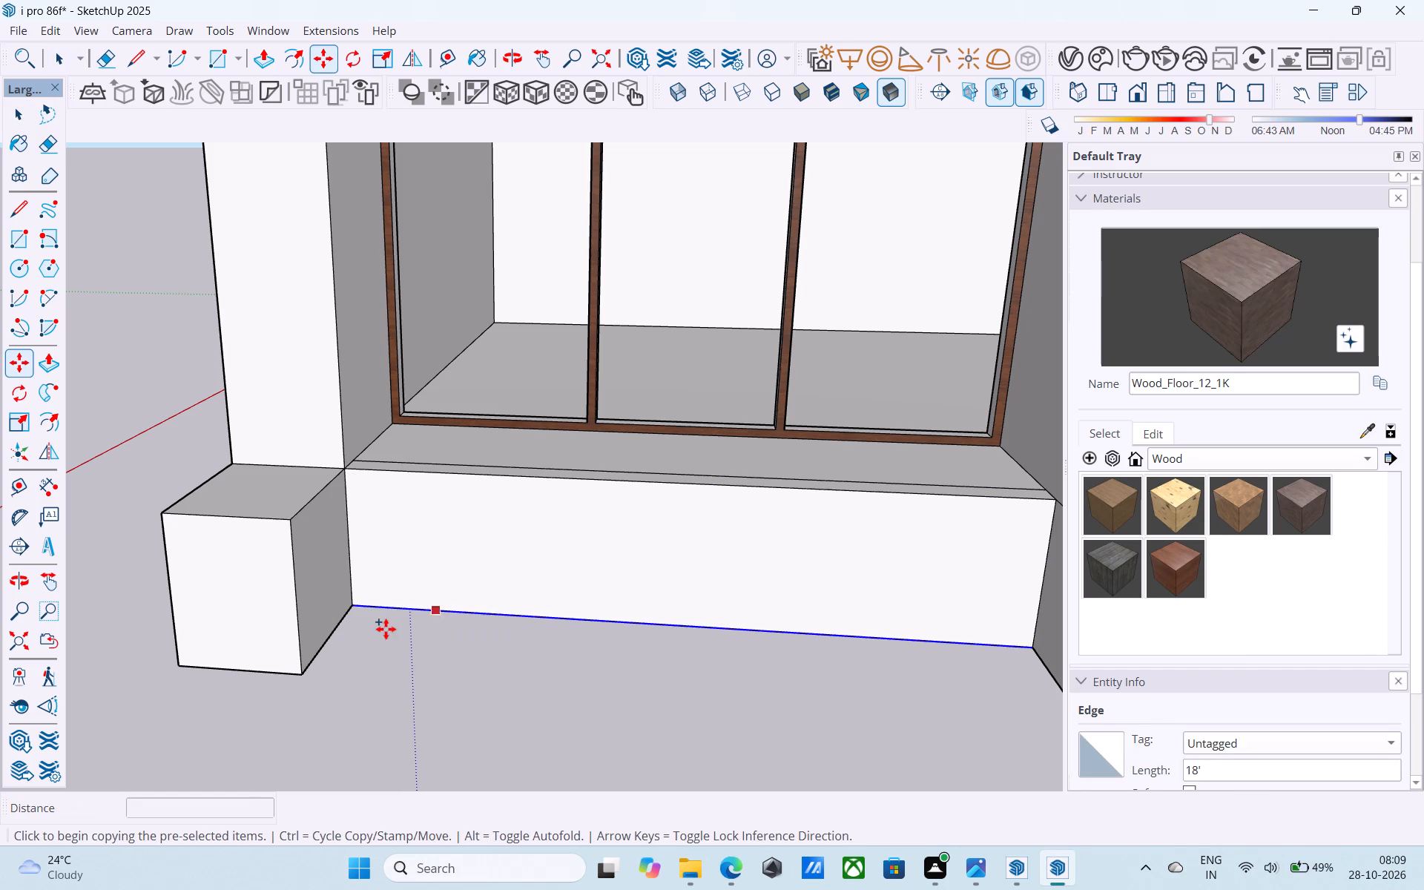
left_click(428, 610)
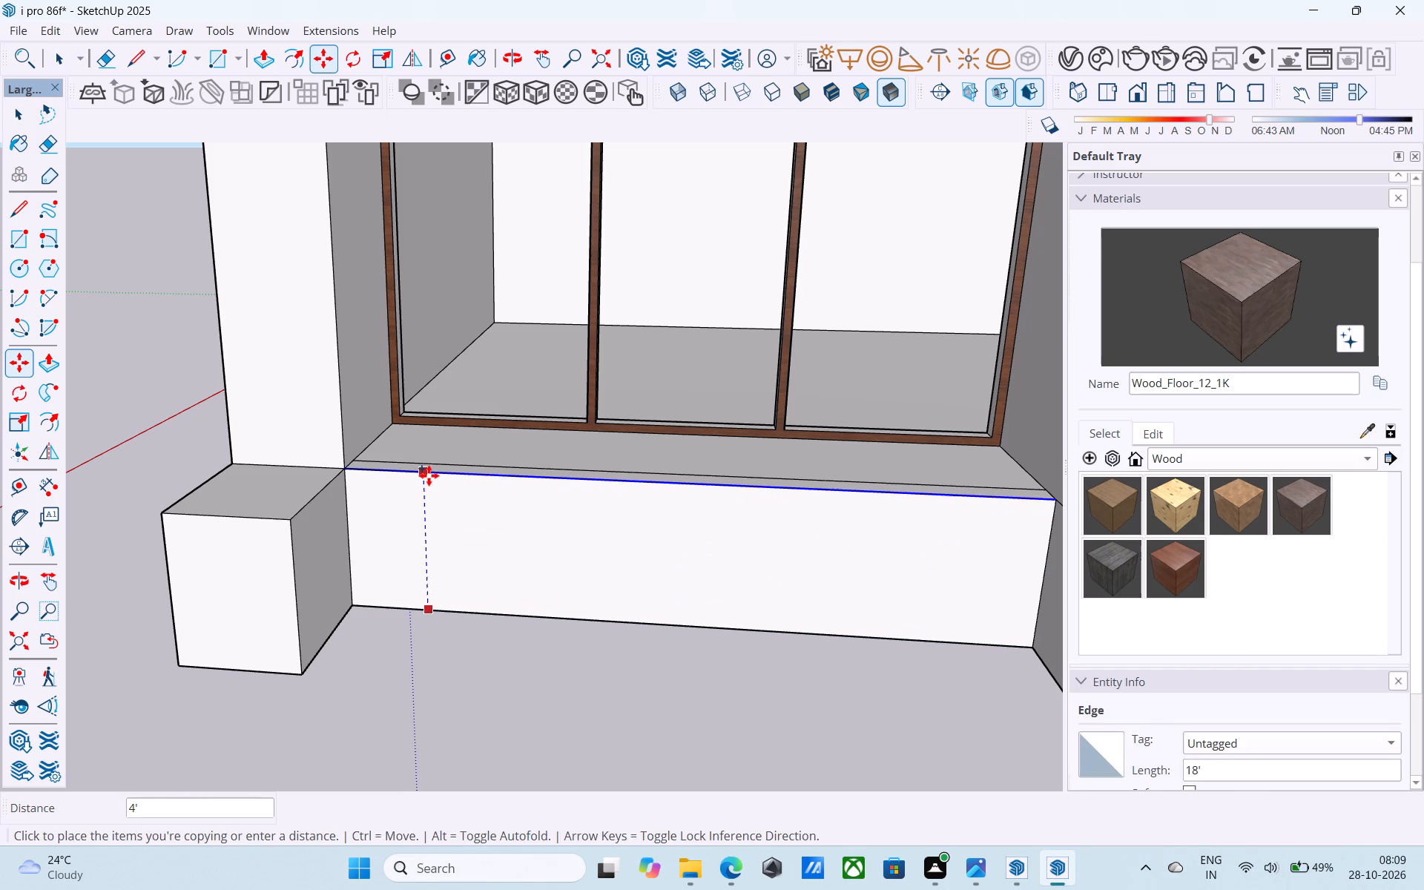
left_click(429, 475)
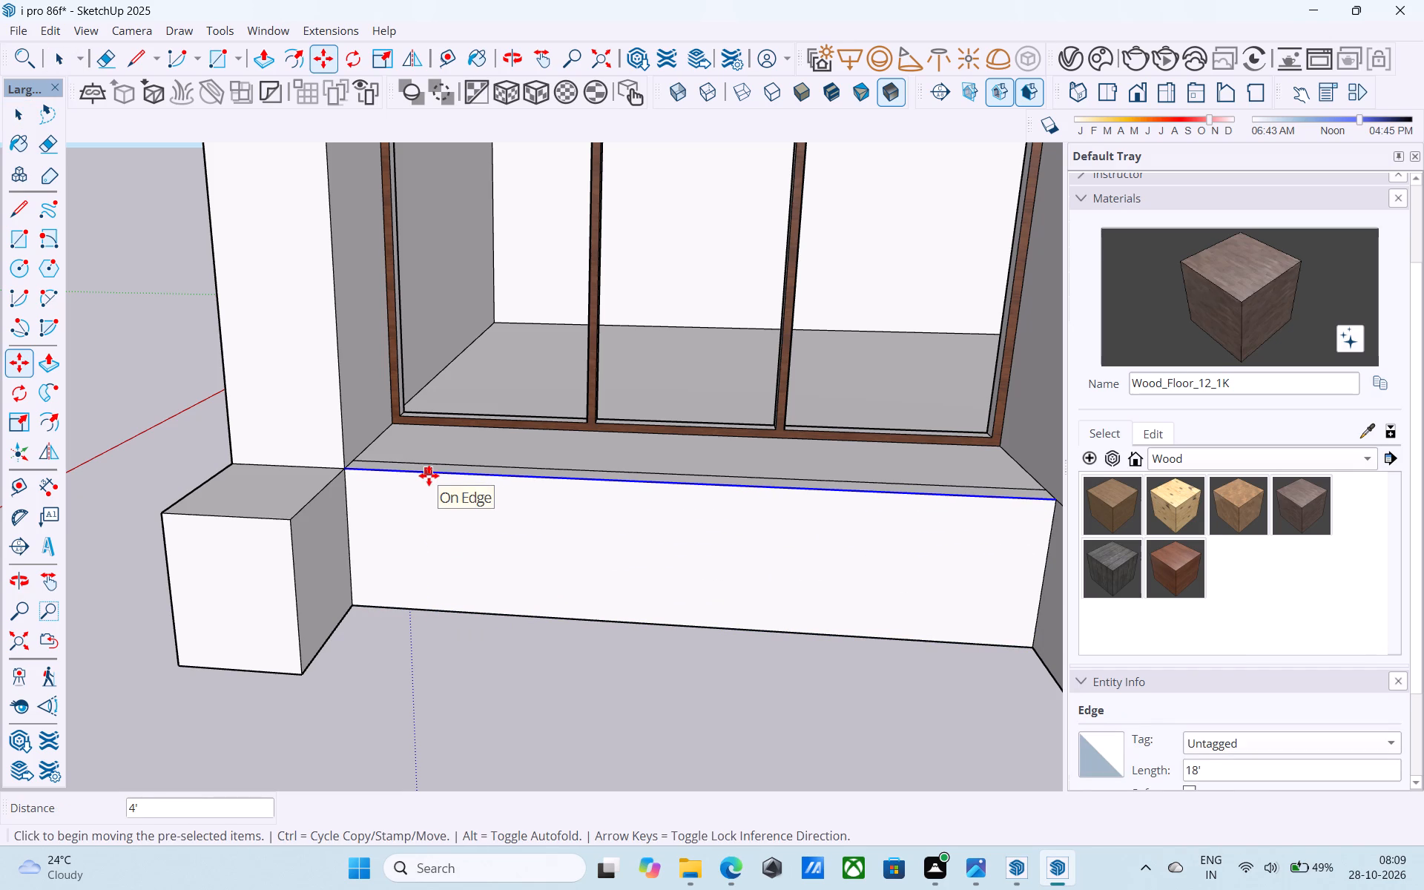
key("slash")
key("8")
key("Return")
Measure the height of one strip on the recessed base face.
key("l")
scroll(446, 469, "up", 2)
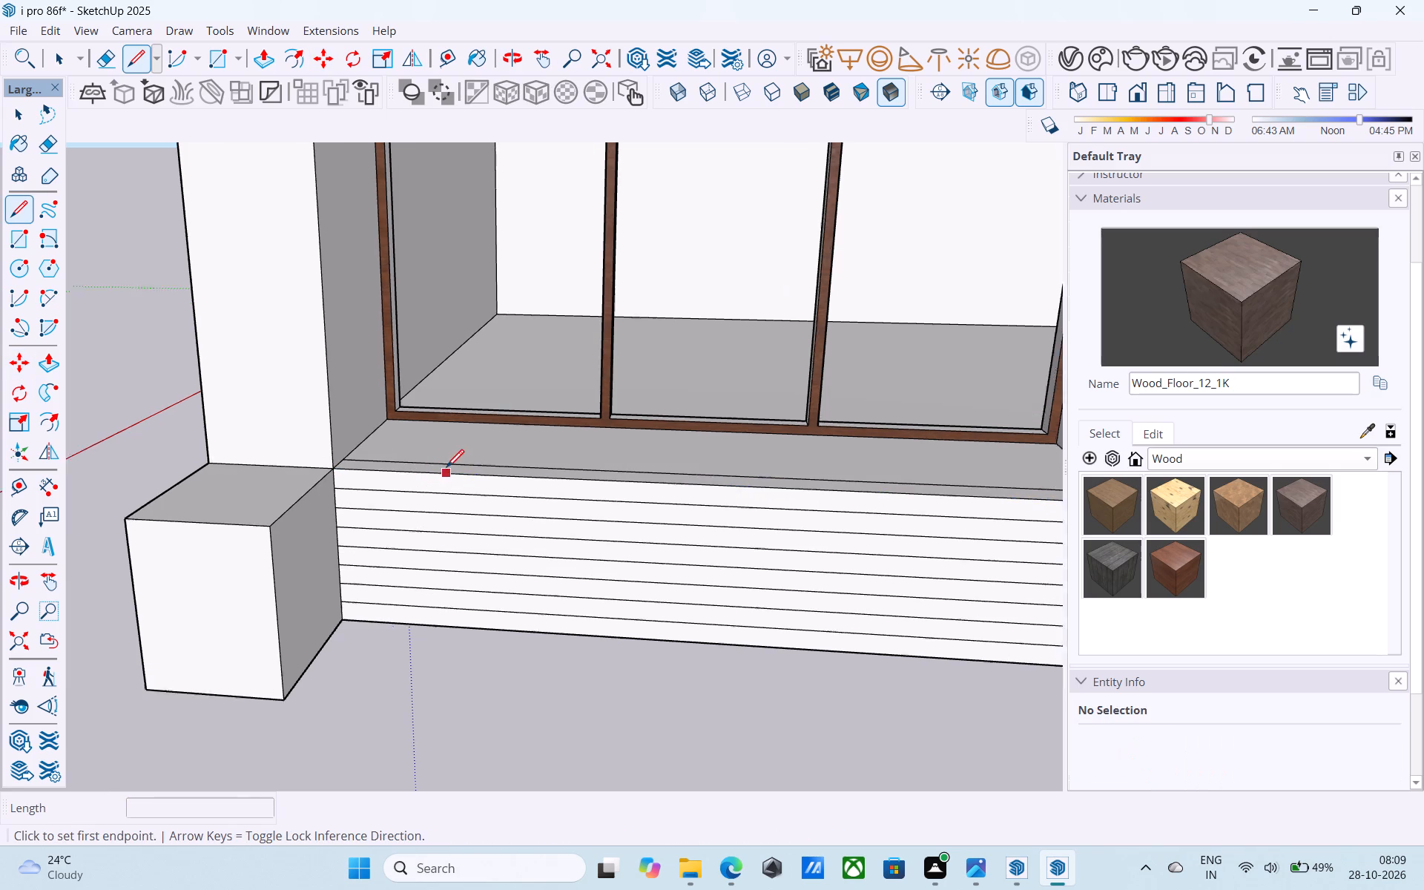
scroll(446, 469, "up", 1)
left_click(432, 497)
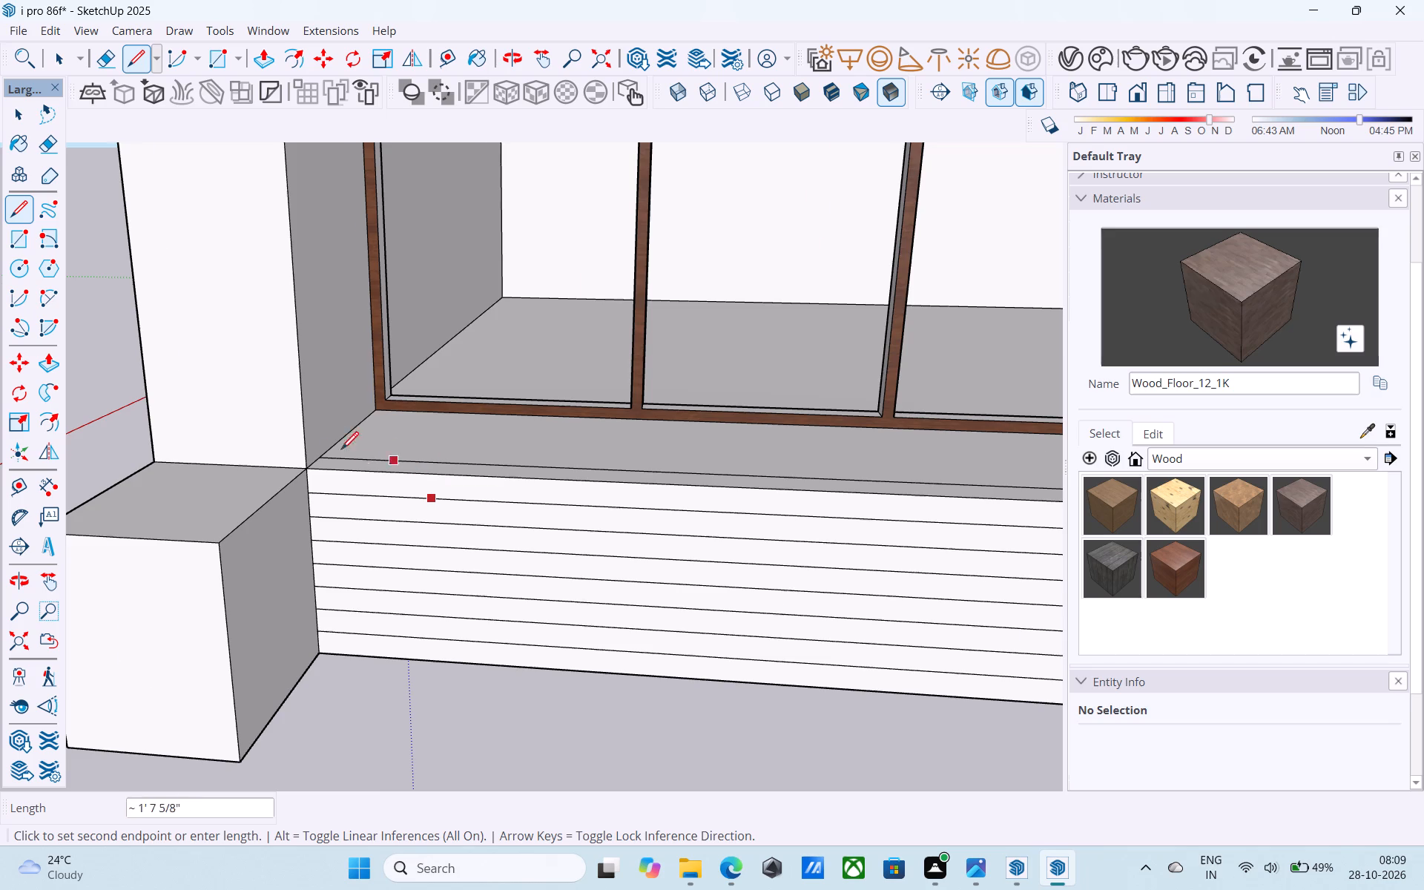
scroll(329, 449, "down", 7)
key("space")
Pull the lowest strip of the recessed base face outward 4', flush with the corner block's front.
scroll(434, 567, "up", 4)
left_click(438, 549)
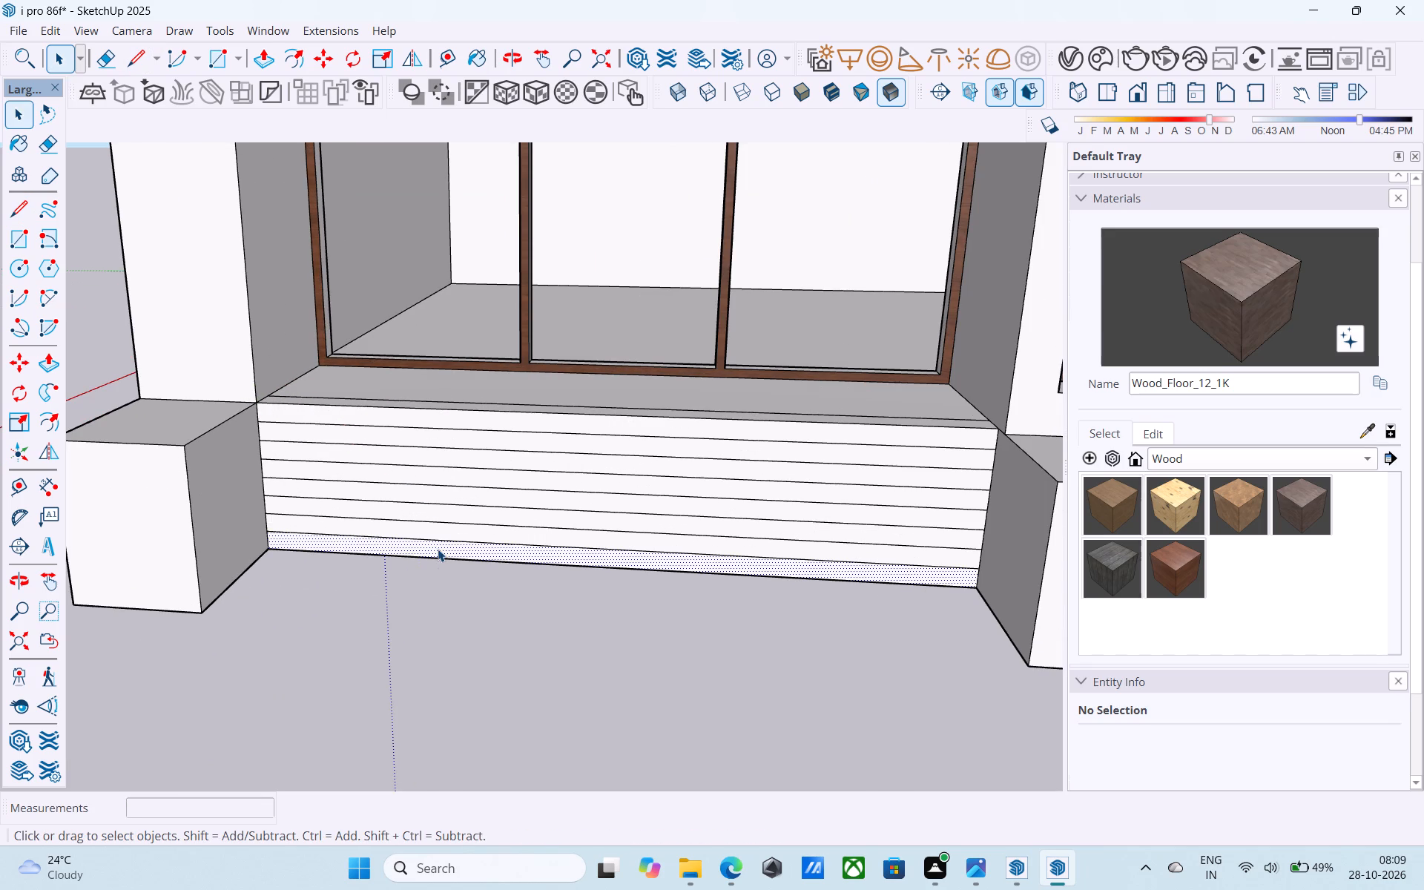
key("p")
left_click(372, 544)
left_click(182, 547)
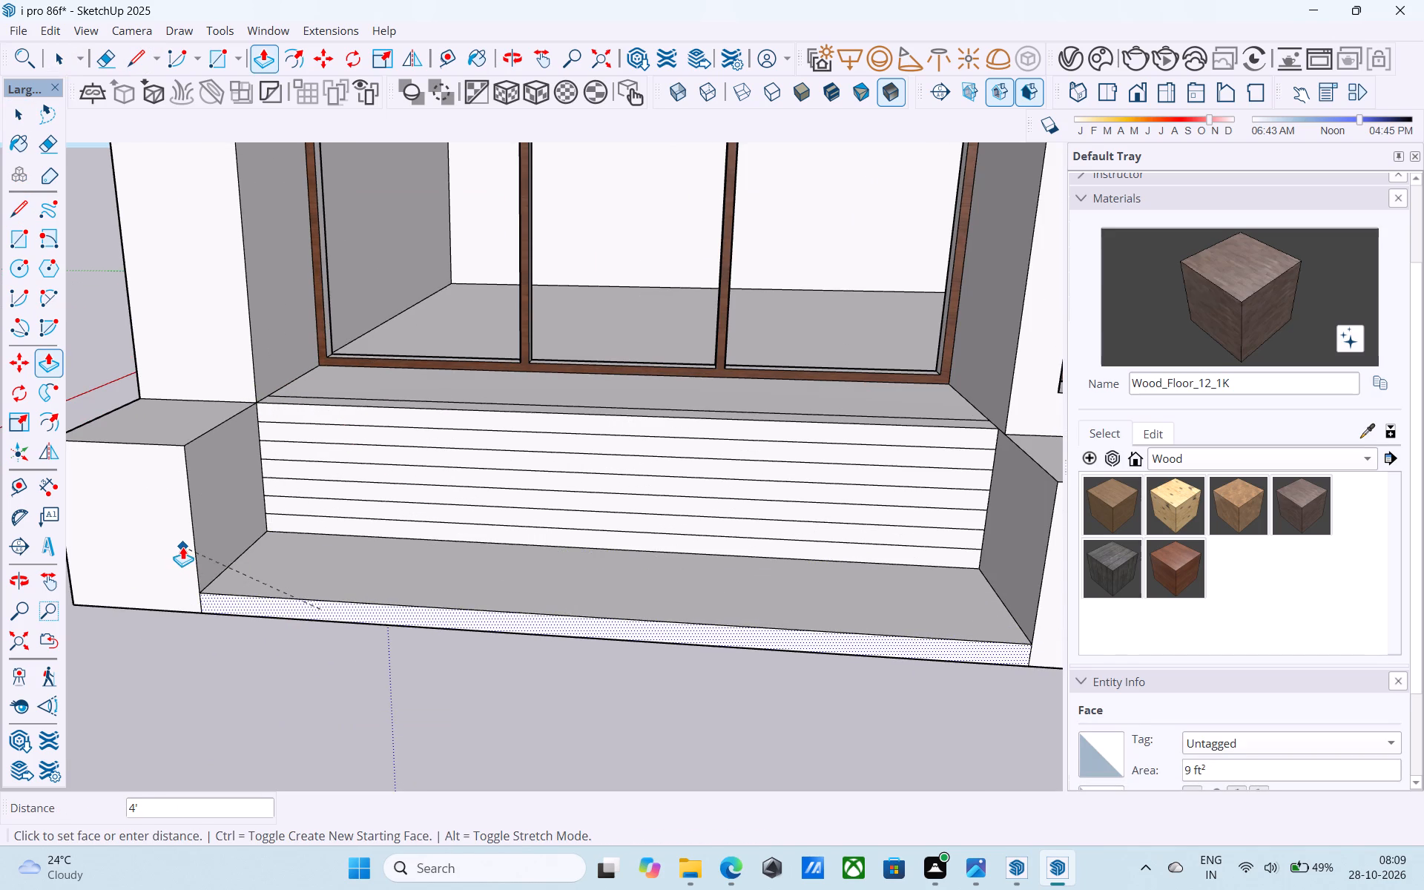
key("space")
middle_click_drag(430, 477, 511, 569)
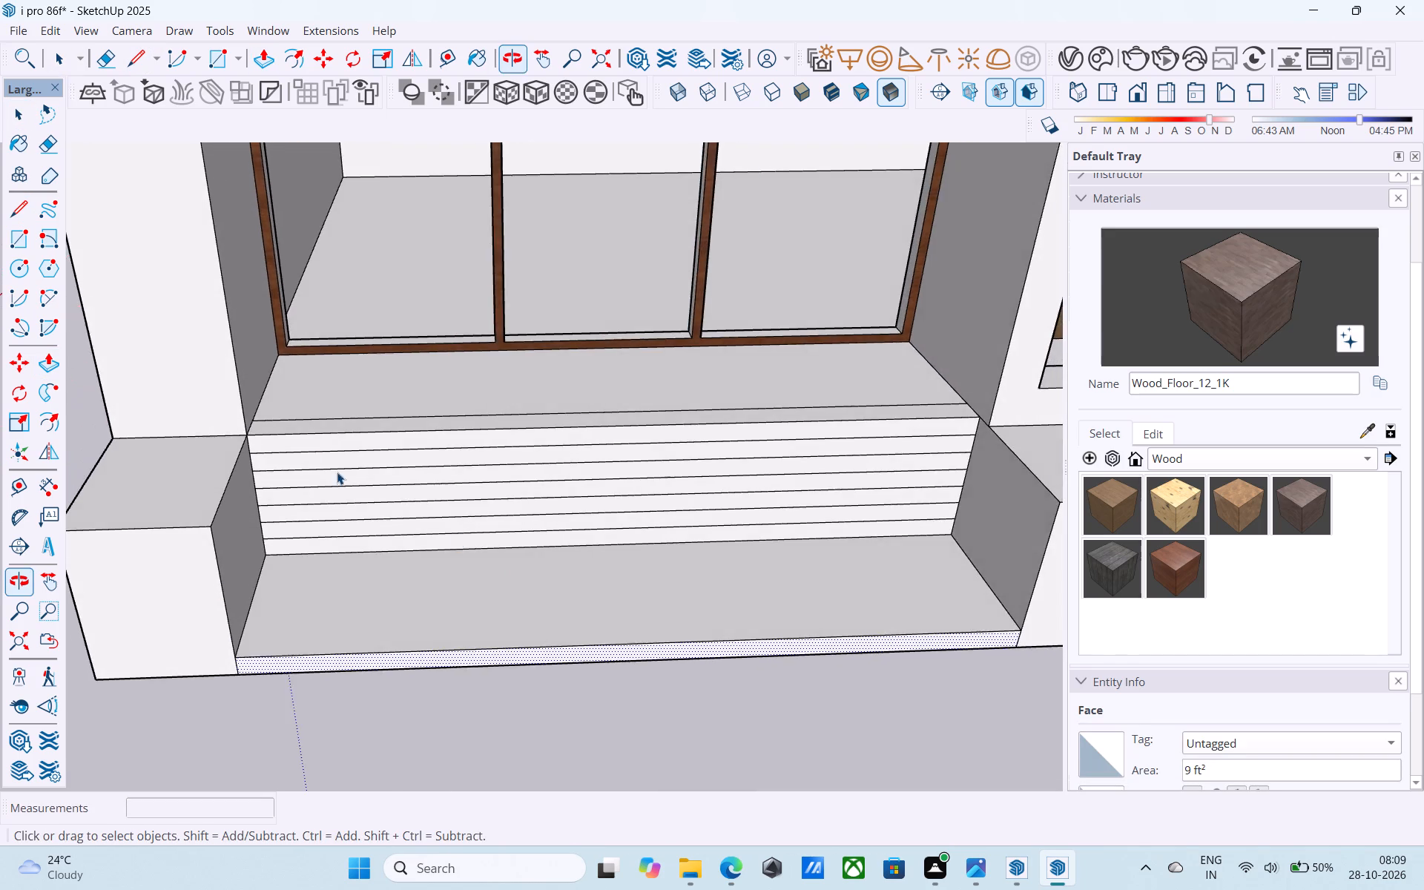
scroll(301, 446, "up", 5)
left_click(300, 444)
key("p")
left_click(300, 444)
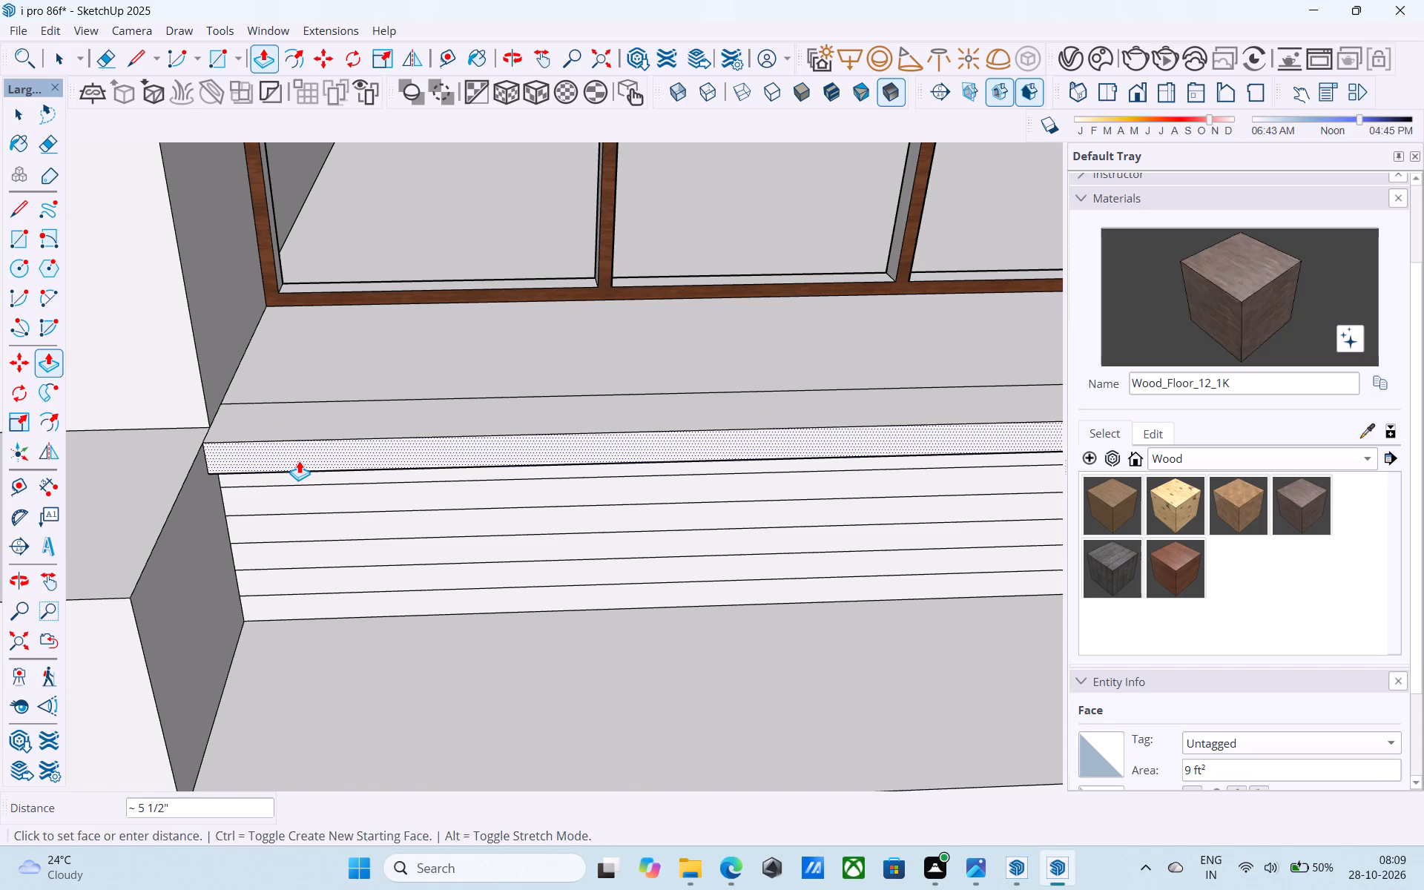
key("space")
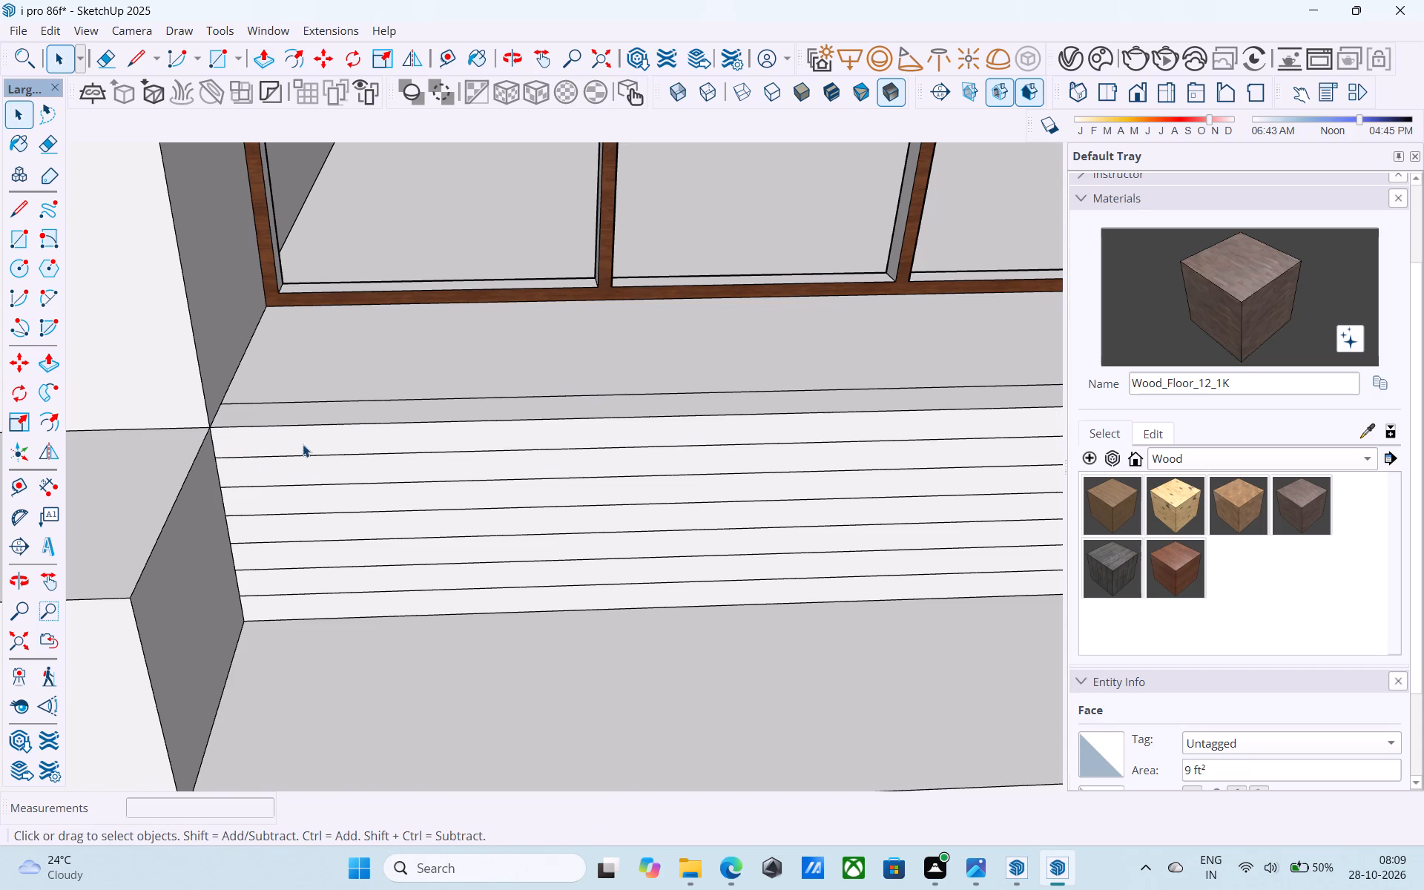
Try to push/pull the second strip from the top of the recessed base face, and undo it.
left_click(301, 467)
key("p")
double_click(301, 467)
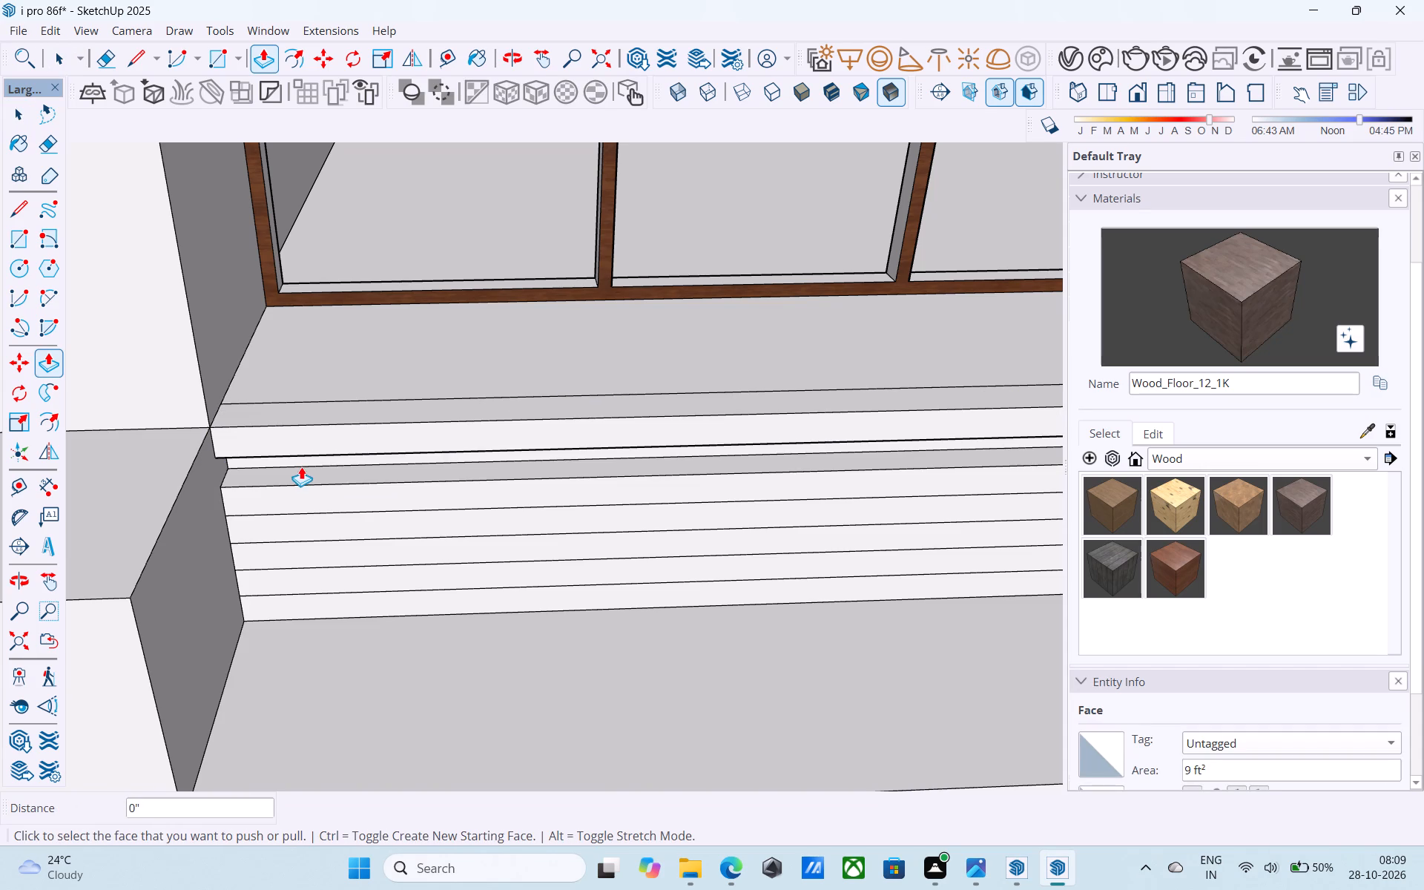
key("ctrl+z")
Push/pull the second strip from the top of the recessed base face outward 10".
left_click(300, 469)
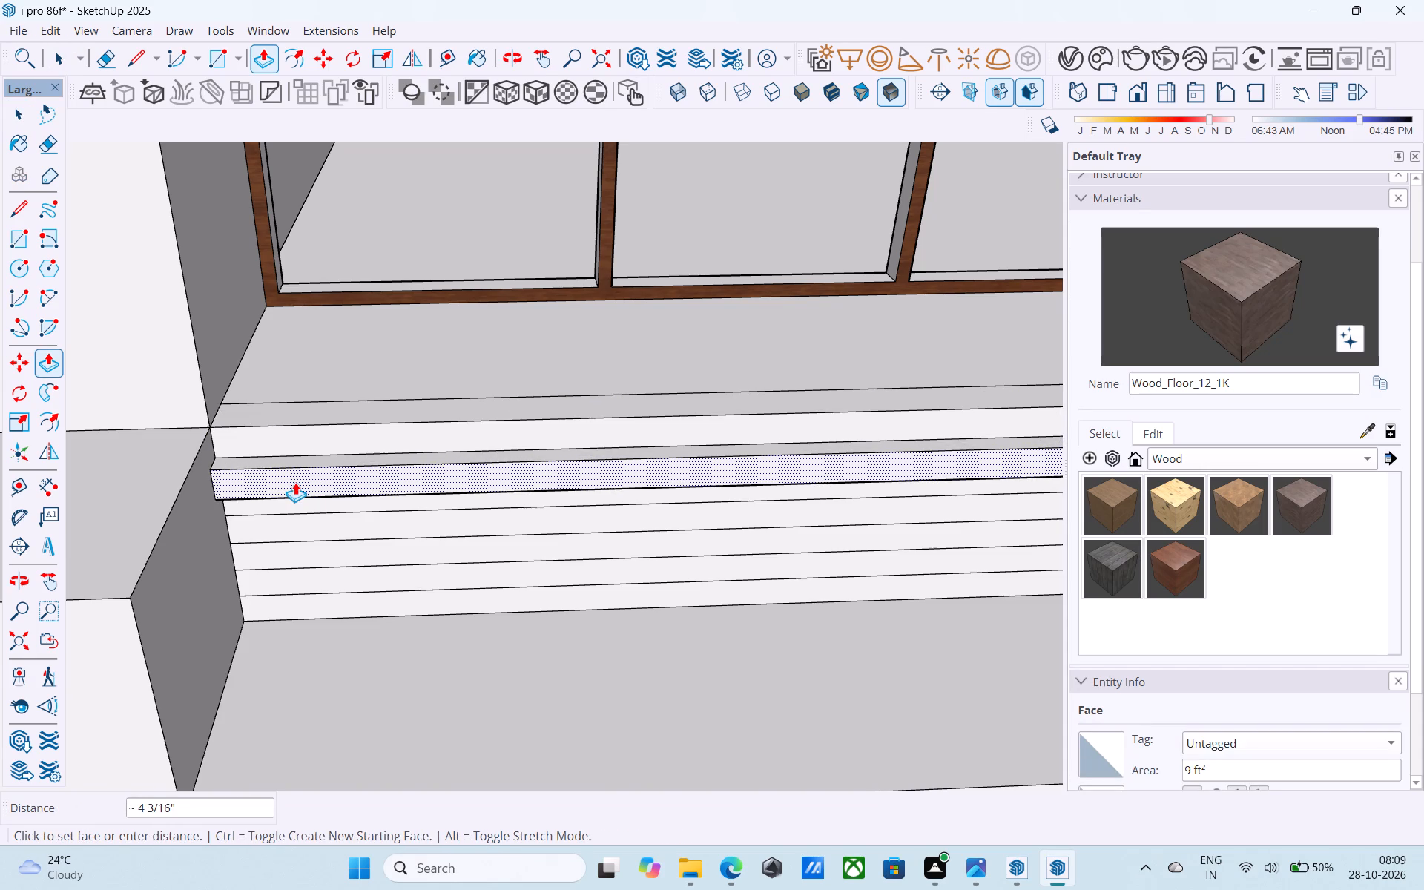
middle_click_drag(295, 481, 254, 481)
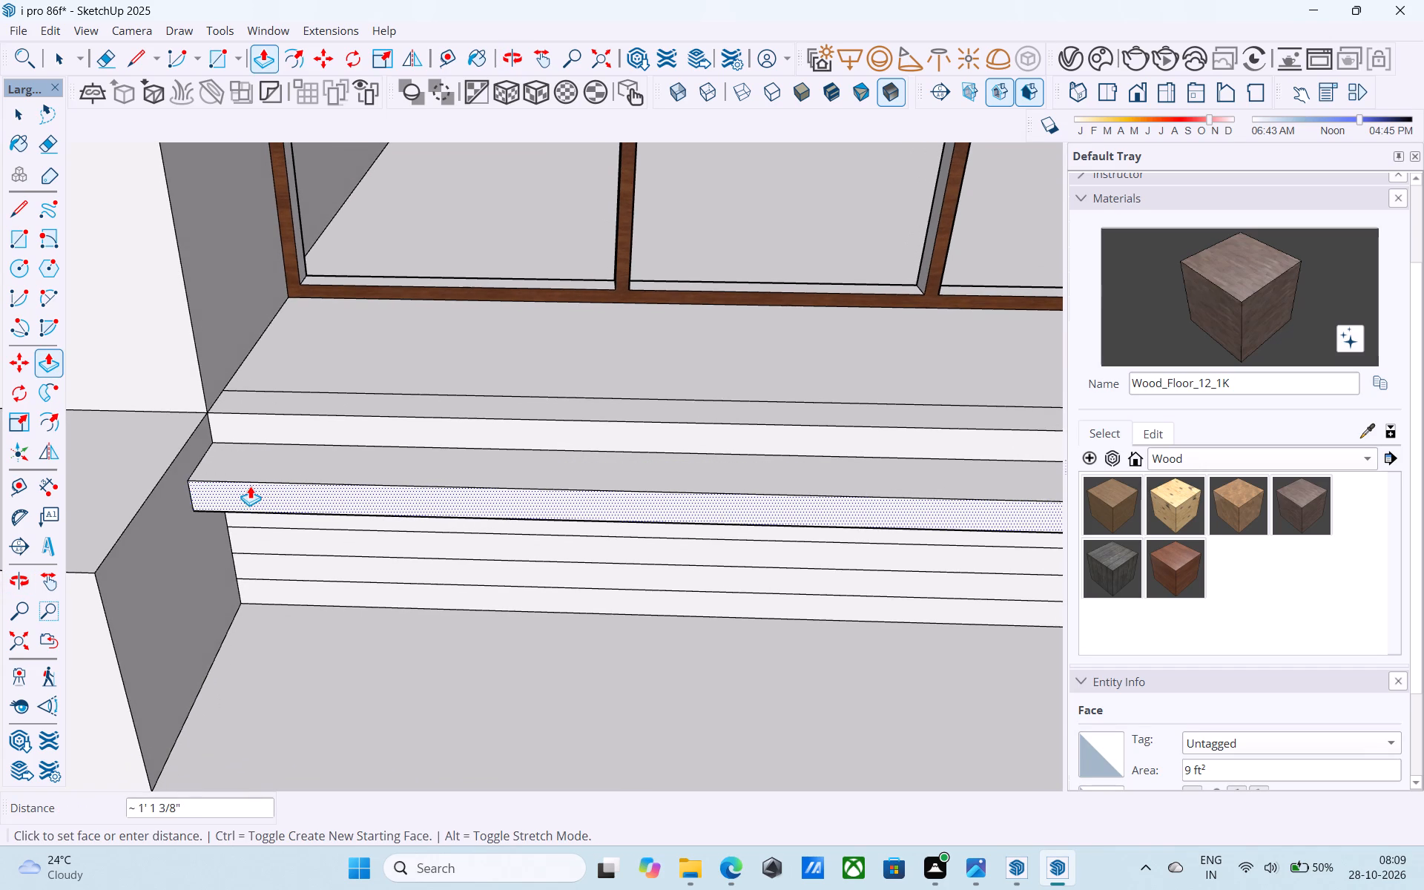
middle_click_drag(281, 486, 113, 449)
scroll(185, 435, "down", 5)
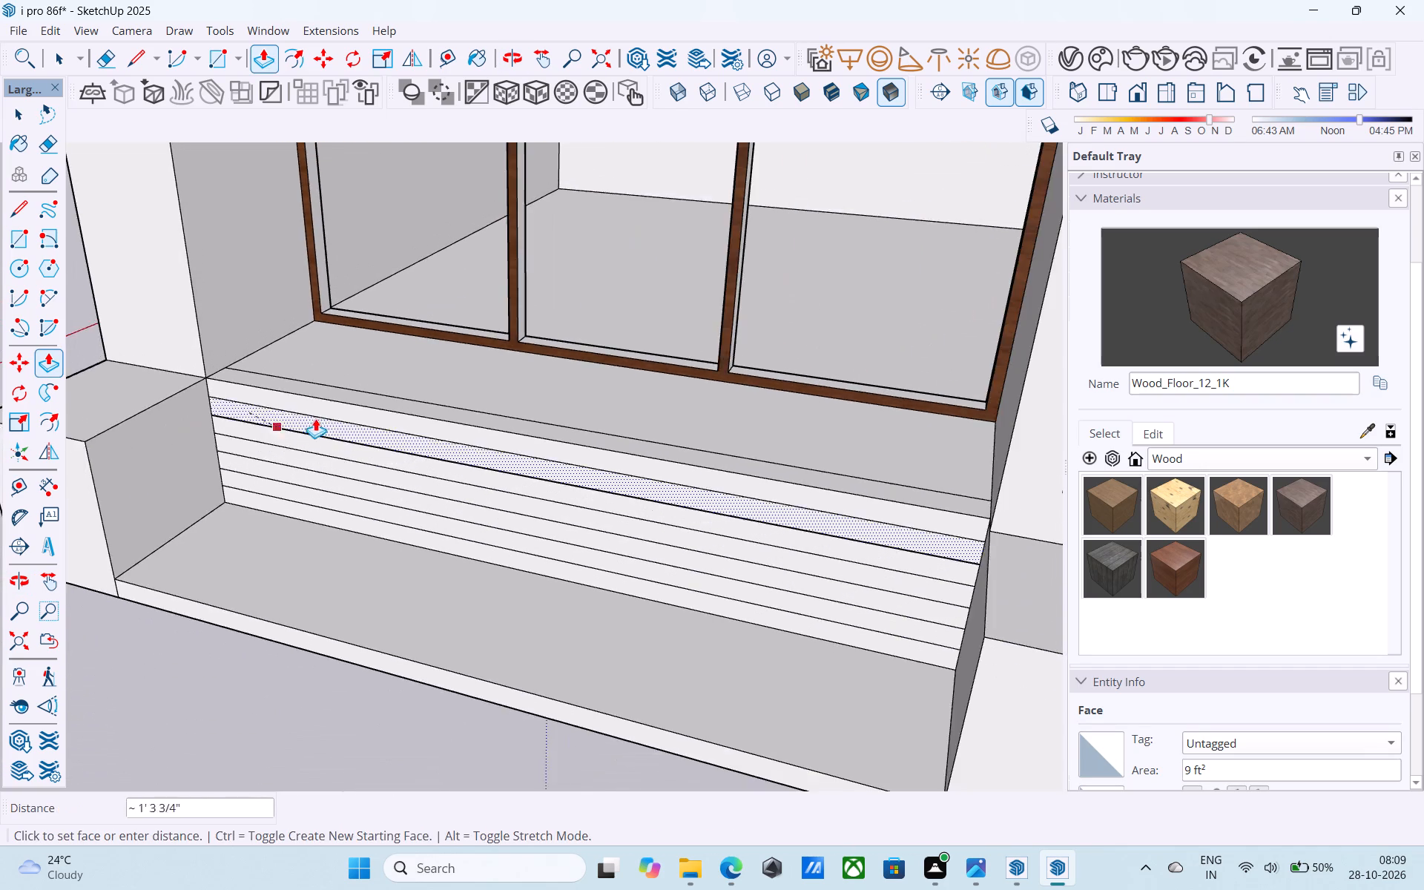
middle_click_drag(316, 418, 249, 485, "shift")
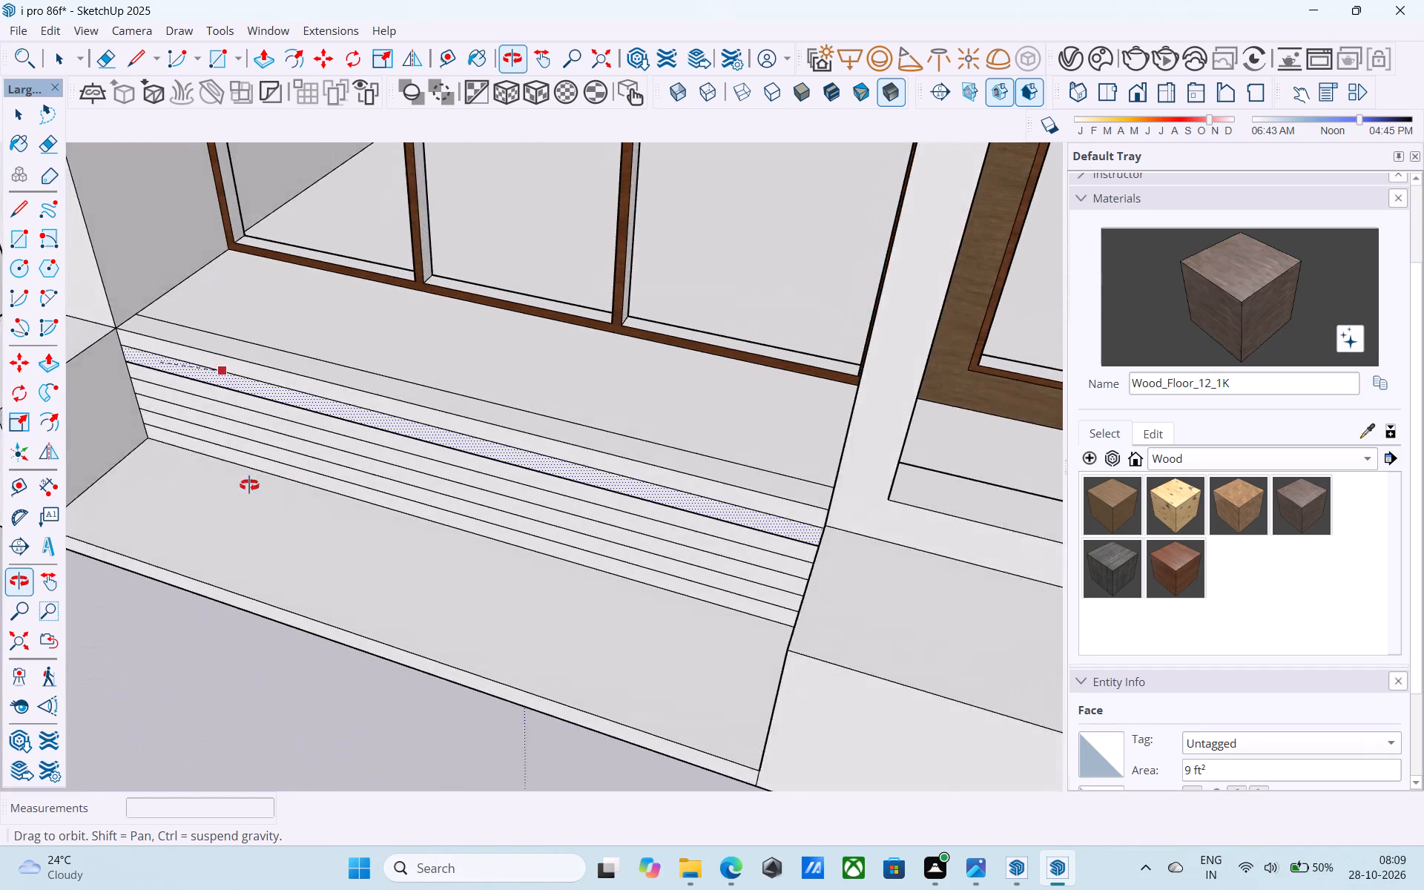
middle_click_drag(249, 485, 481, 487, "shift")
scroll(360, 368, "up", 5)
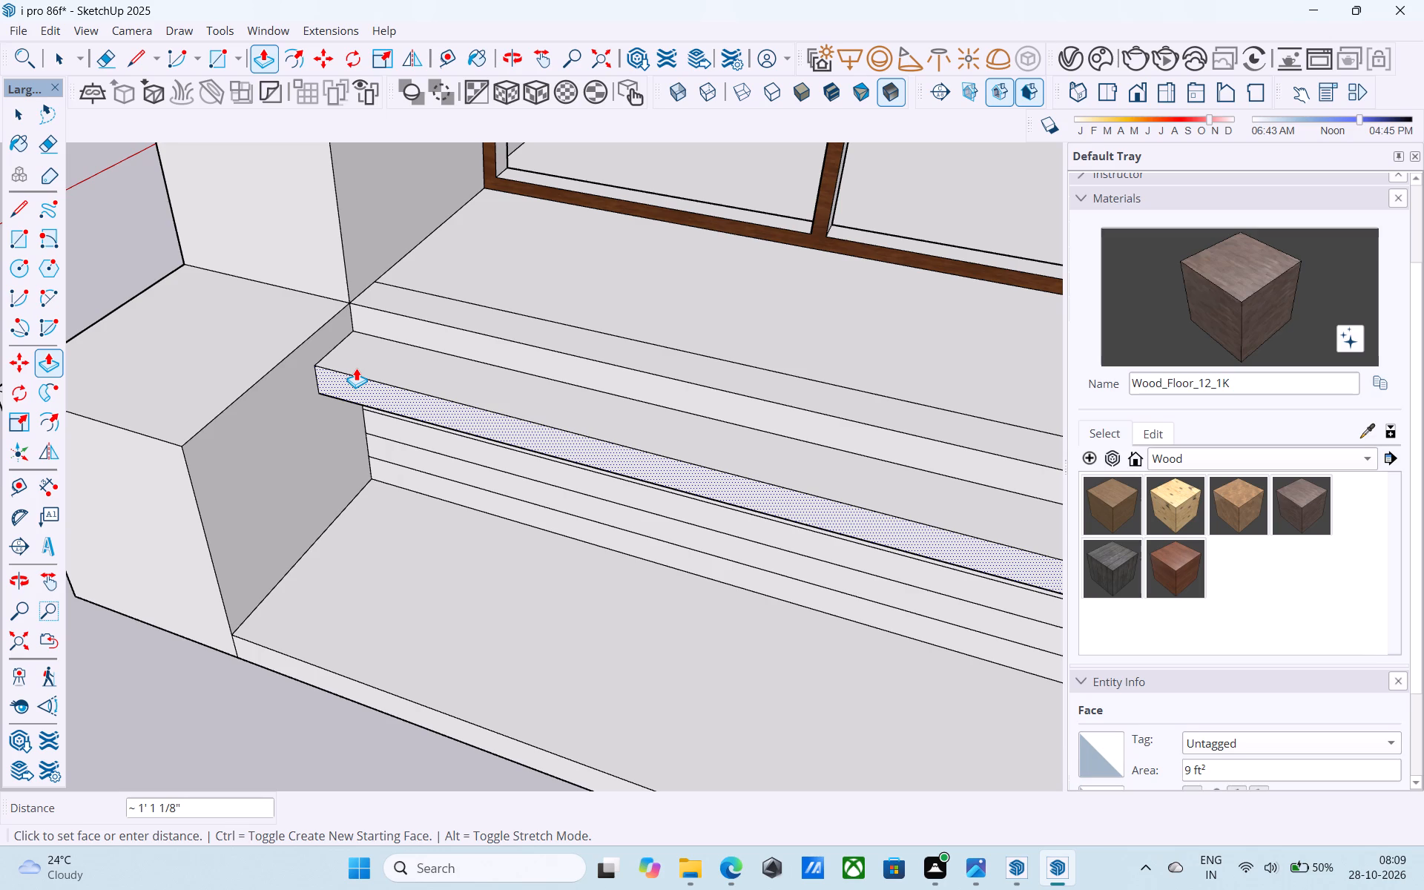
type("10")
key("shift+quotedbl")
key("Return")
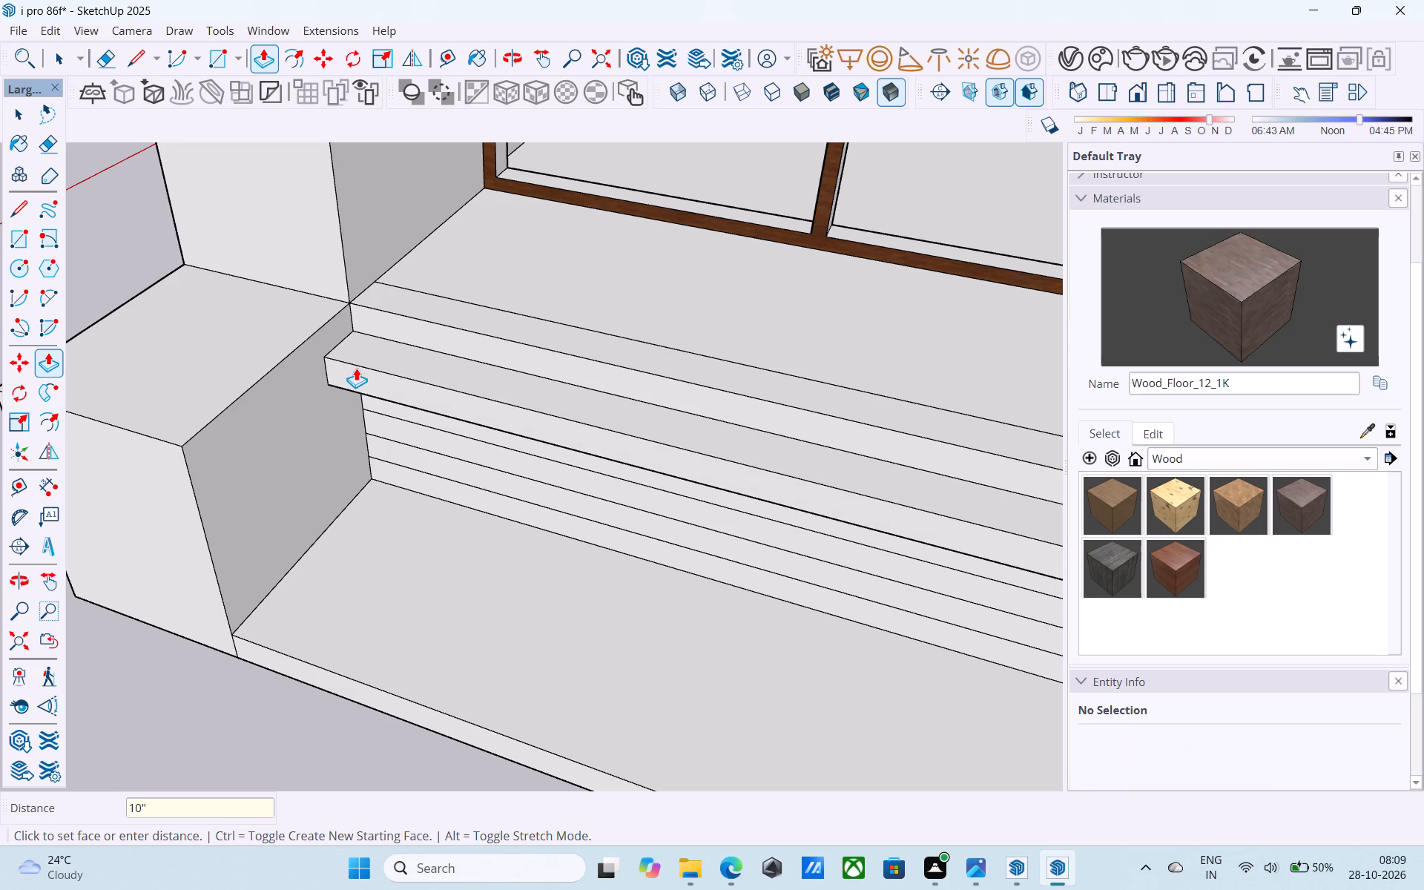
Pull the third, fourth and fifth strips from the top outward 20", 30" and 40" by repeating the 10" pull.
scroll(248, 342, "down", 6)
middle_click_drag(311, 414, 469, 250)
middle_click_drag(352, 455, 206, 345)
scroll(236, 373, "up", 8)
double_click(352, 417)
double_click(348, 417)
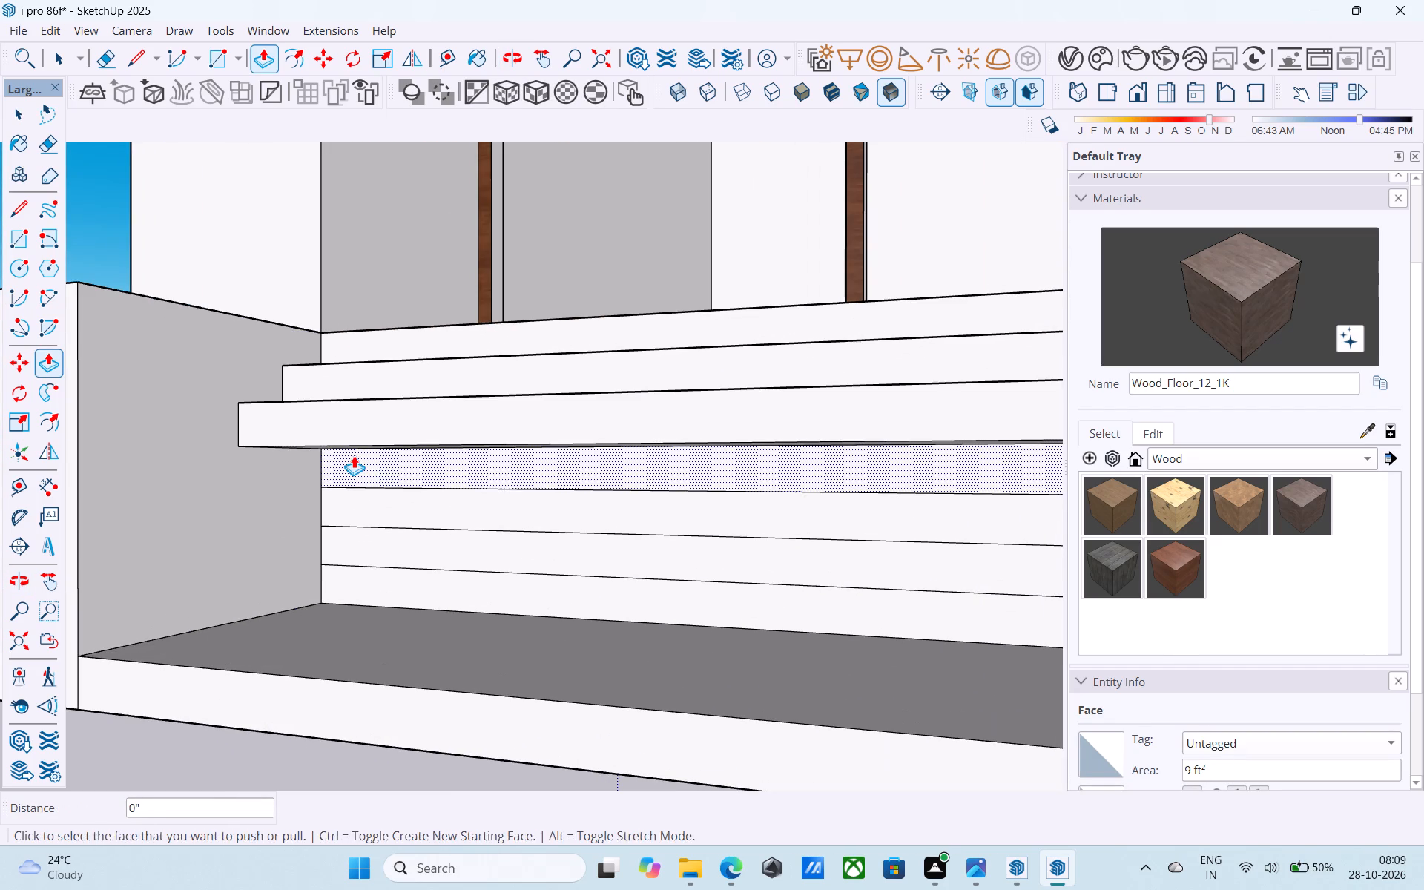
double_click(354, 455)
double_click(352, 455)
double_click(331, 458)
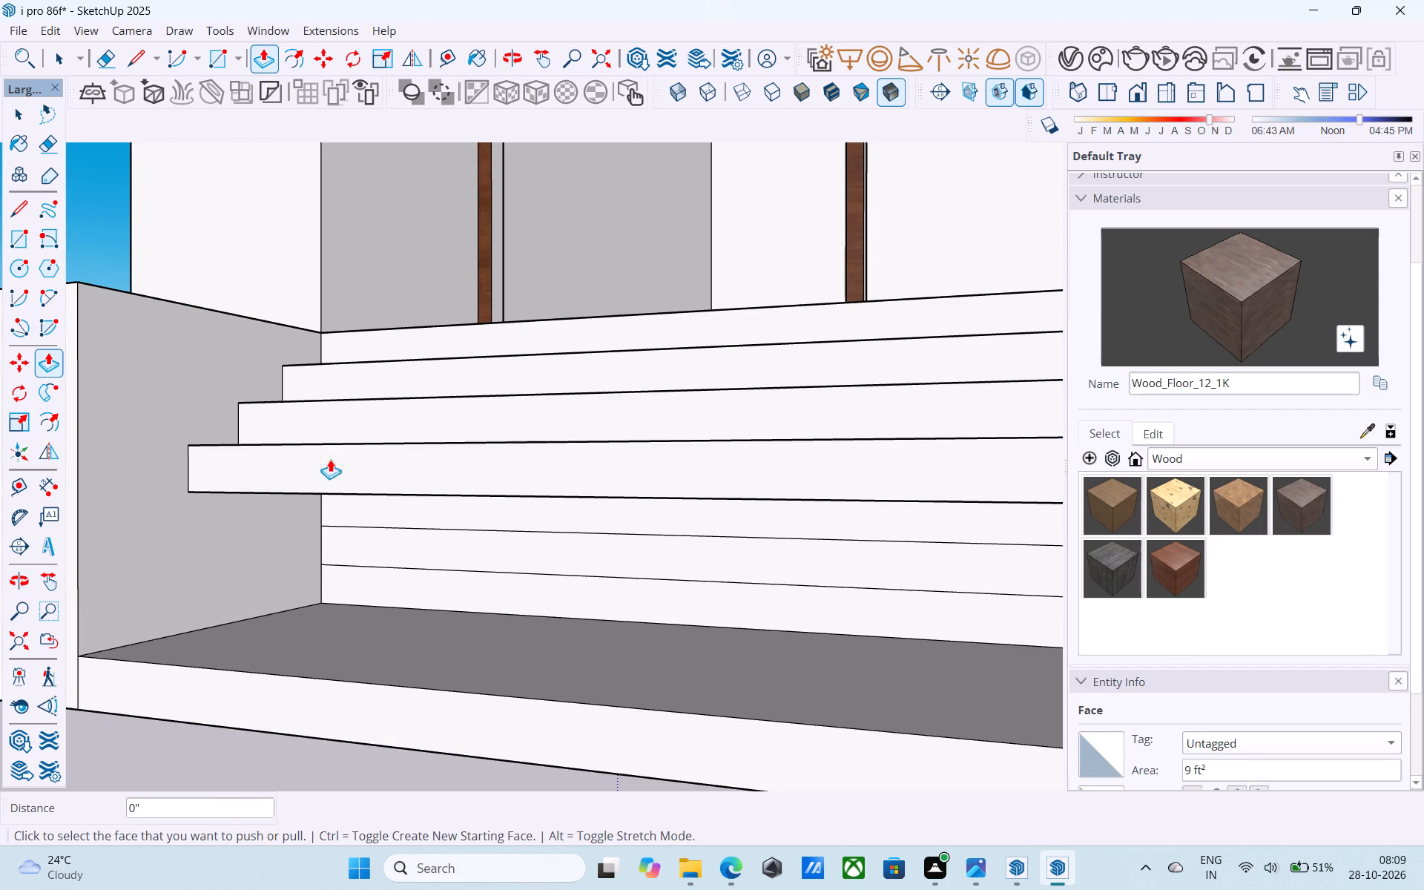
double_click(398, 522)
double_click(377, 507)
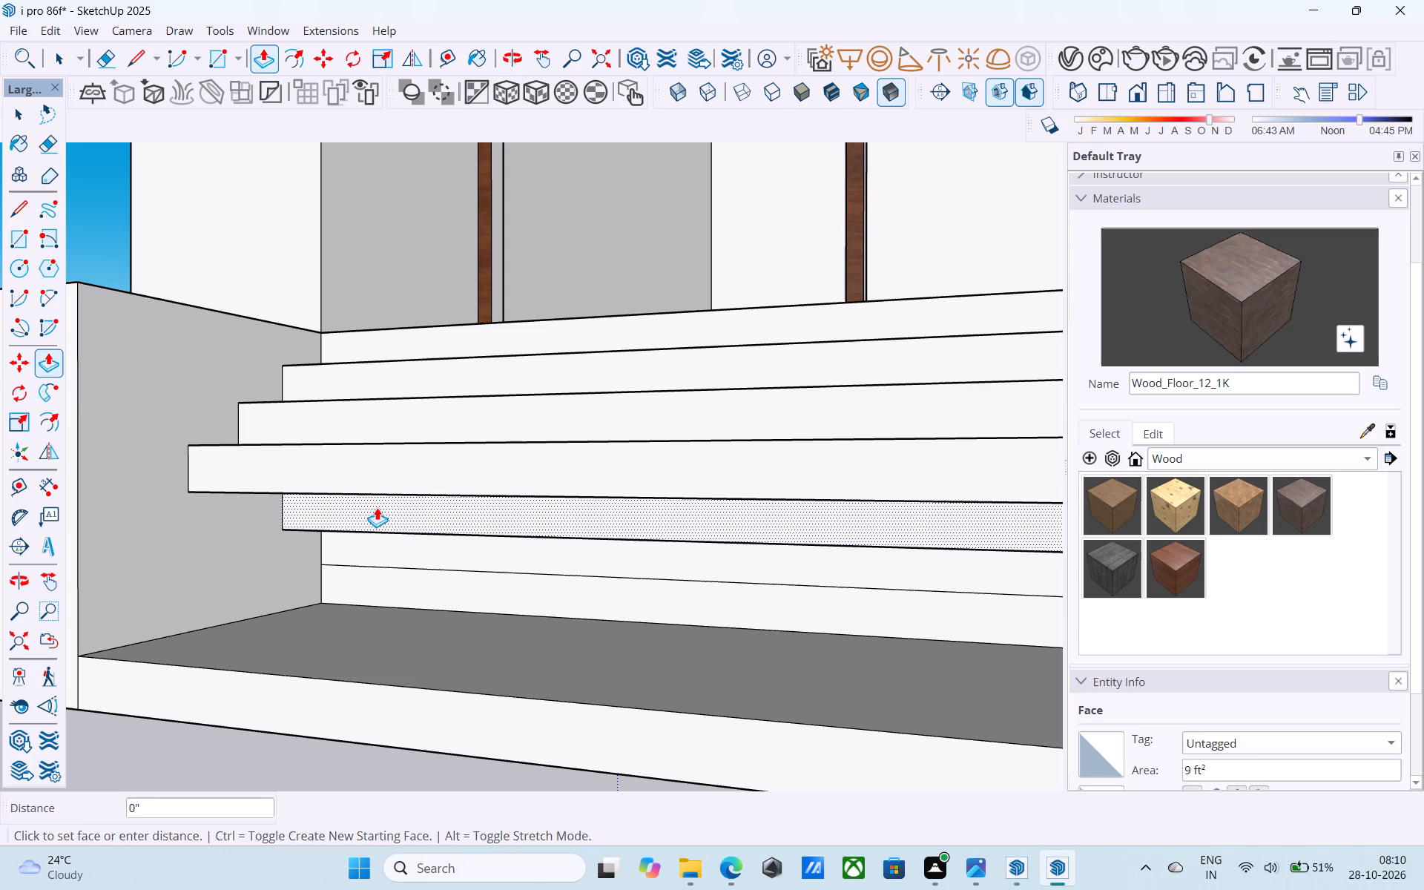
double_click(372, 508)
double_click(349, 507)
Repeat the 10" pull on the sixth strip from the top until it reaches the corner block's front.
scroll(319, 358, "down", 5)
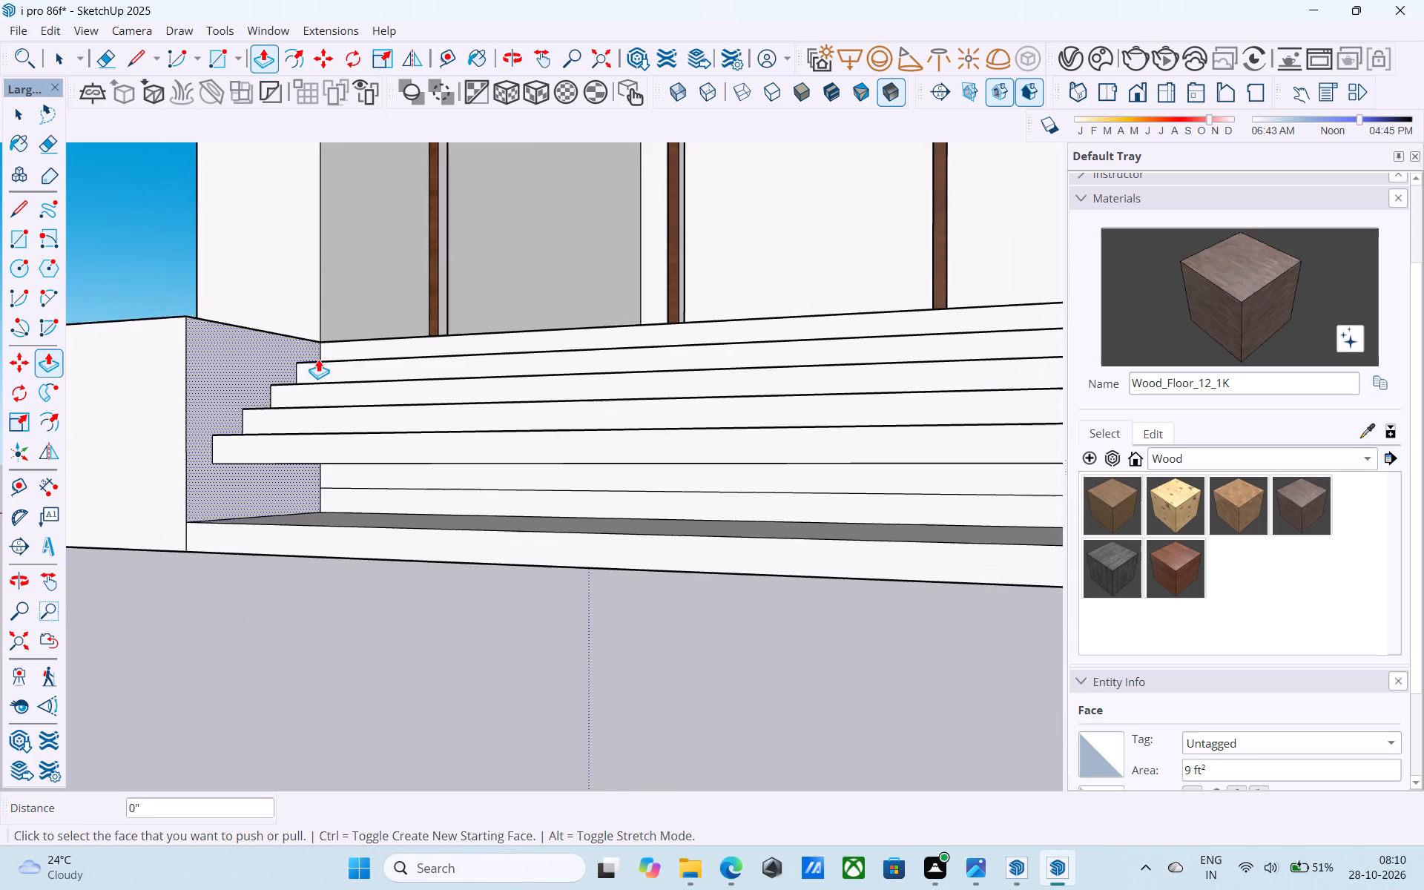
scroll(318, 359, "down", 4)
middle_click(318, 359)
scroll(335, 321, "down", 3)
middle_click_drag(332, 348, 327, 306)
scroll(357, 376, "up", 4)
middle_click_drag(367, 400, 389, 492)
scroll(387, 445, "up", 8)
double_click(398, 376)
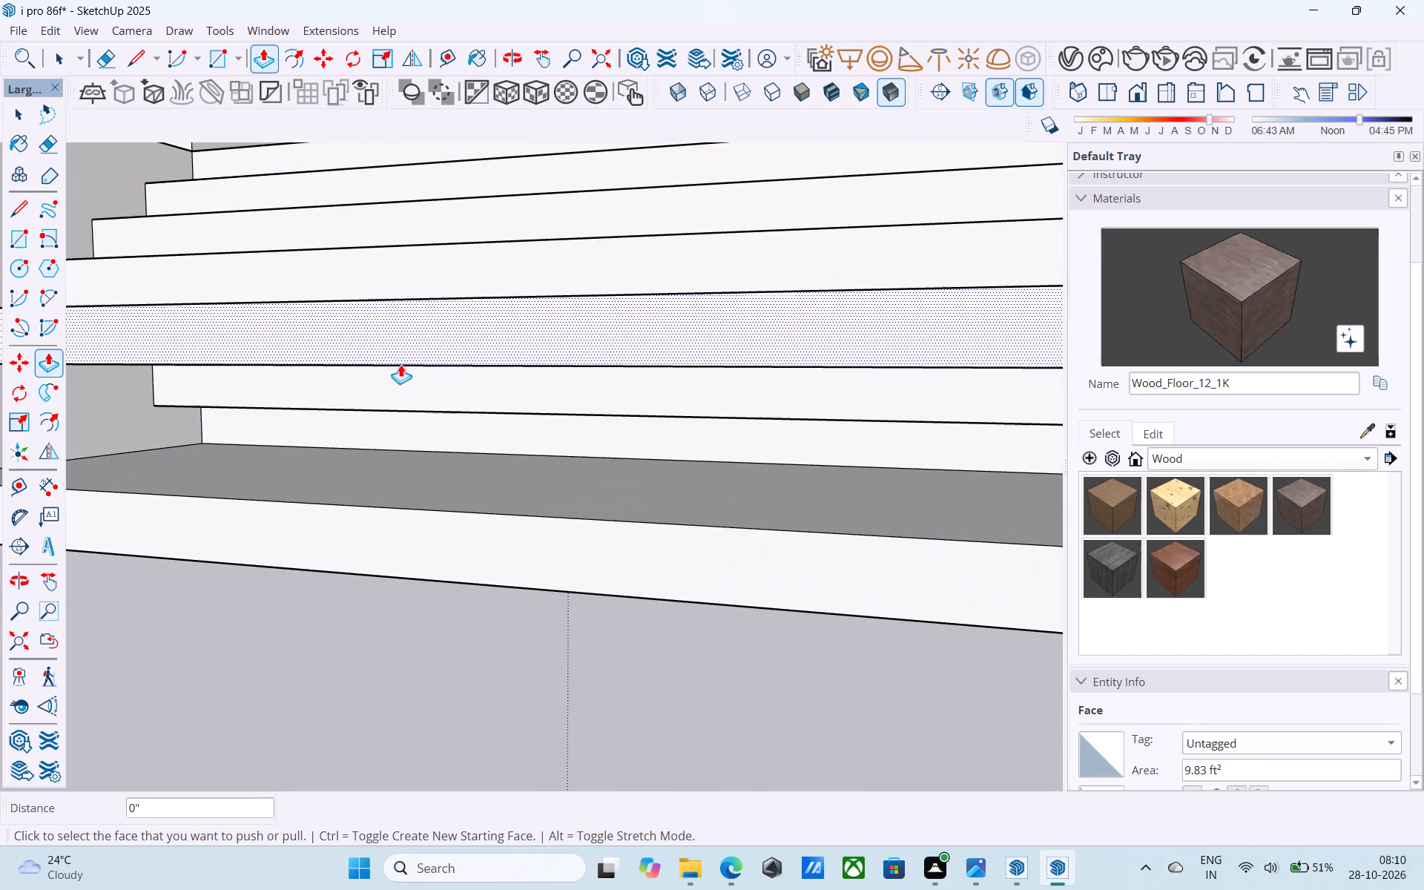
double_click(393, 381)
double_click(349, 392)
double_click(334, 392)
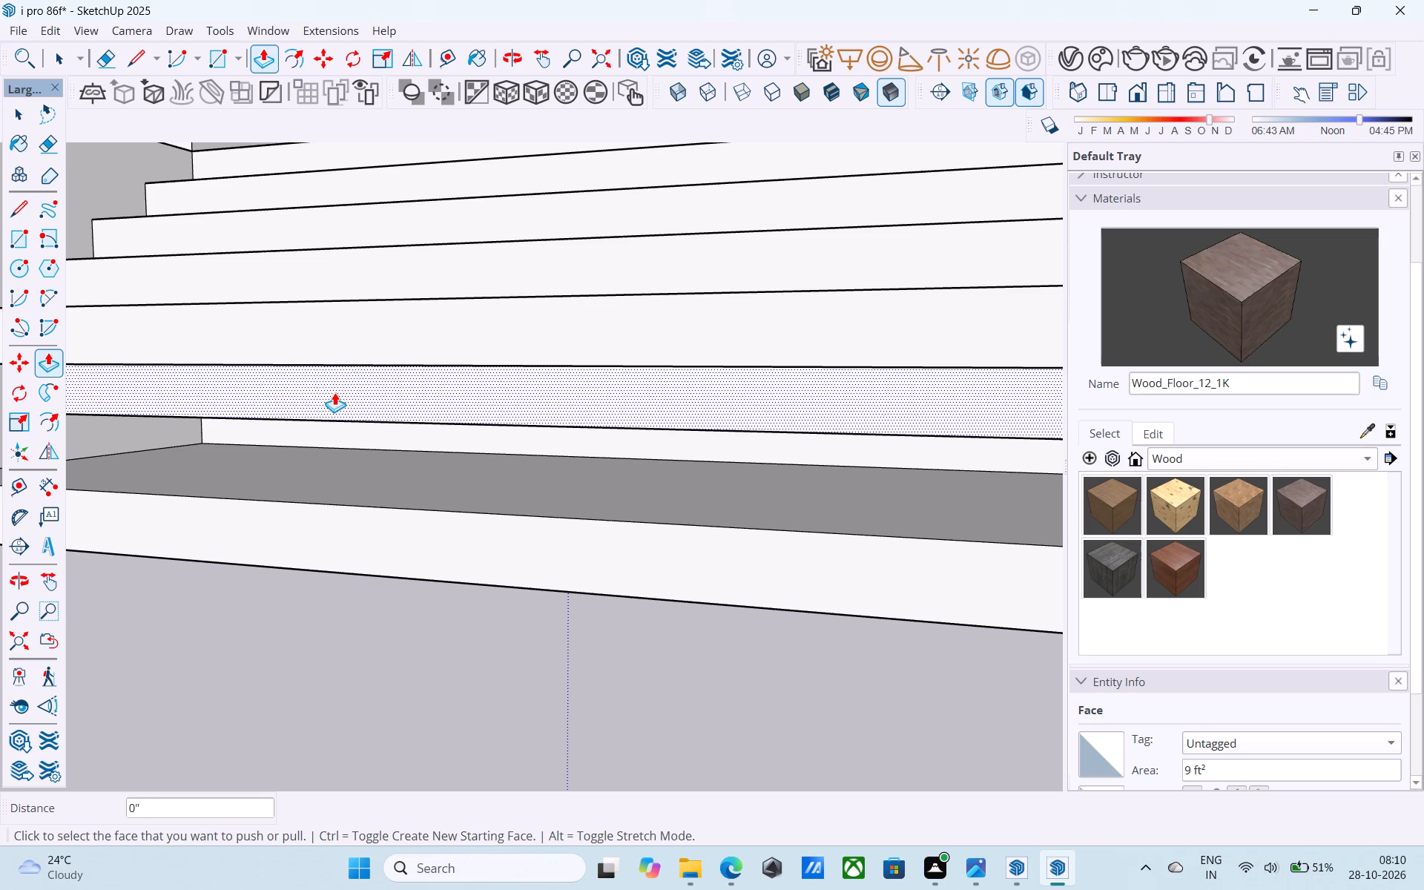
scroll(334, 392, "down", 6)
double_click(334, 392)
Repeat the 10" pull on the seventh strip until it projects past the corner block's front, and undo the last pull.
scroll(327, 357, "down", 6)
middle_click_drag(349, 426, 361, 403)
scroll(361, 403, "up", 4)
double_click(362, 389)
double_click(347, 385)
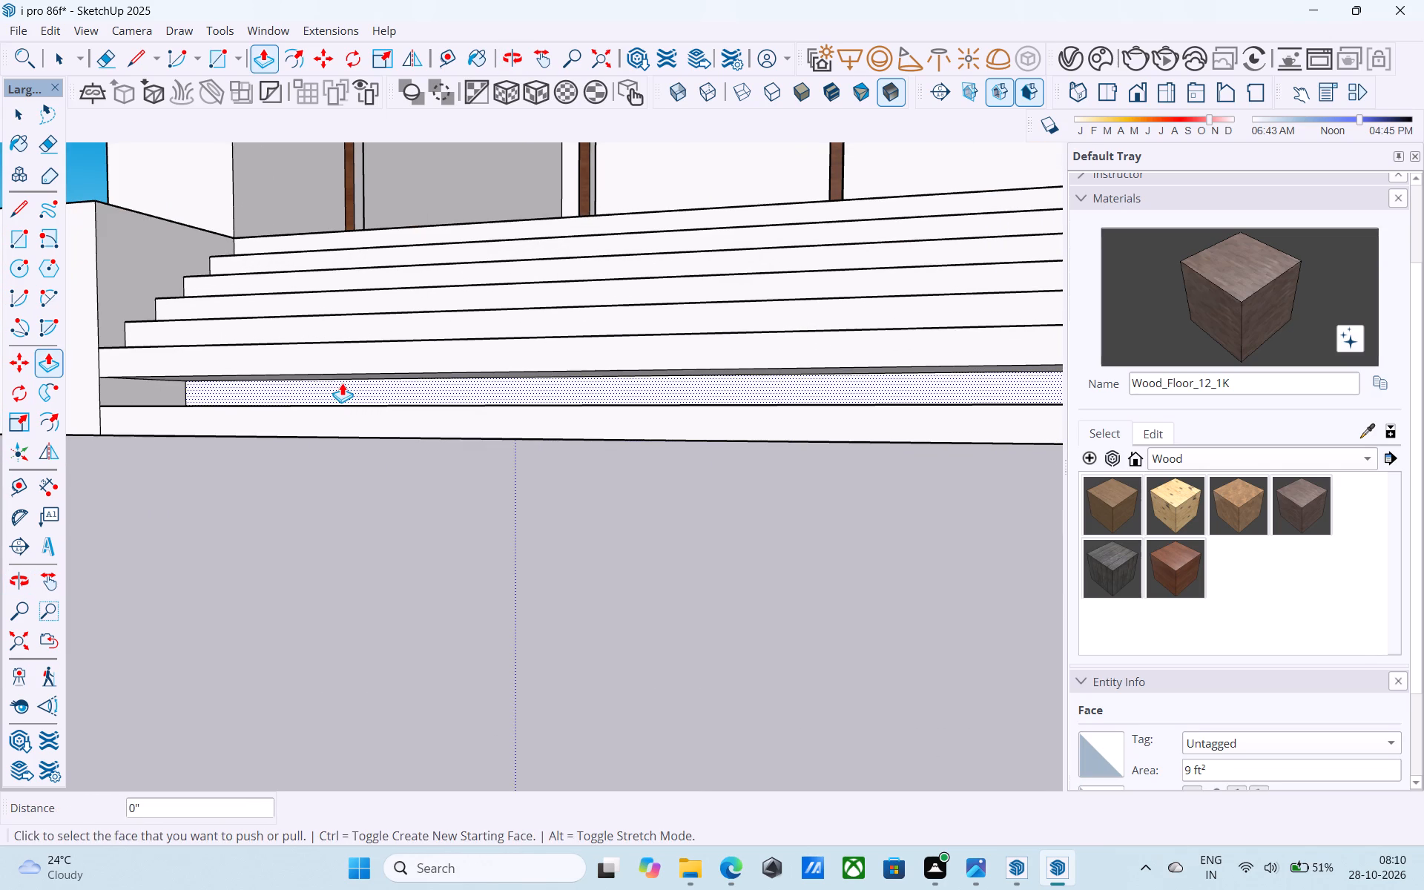
double_click(342, 383)
double_click(318, 382)
double_click(318, 382)
double_click(293, 381)
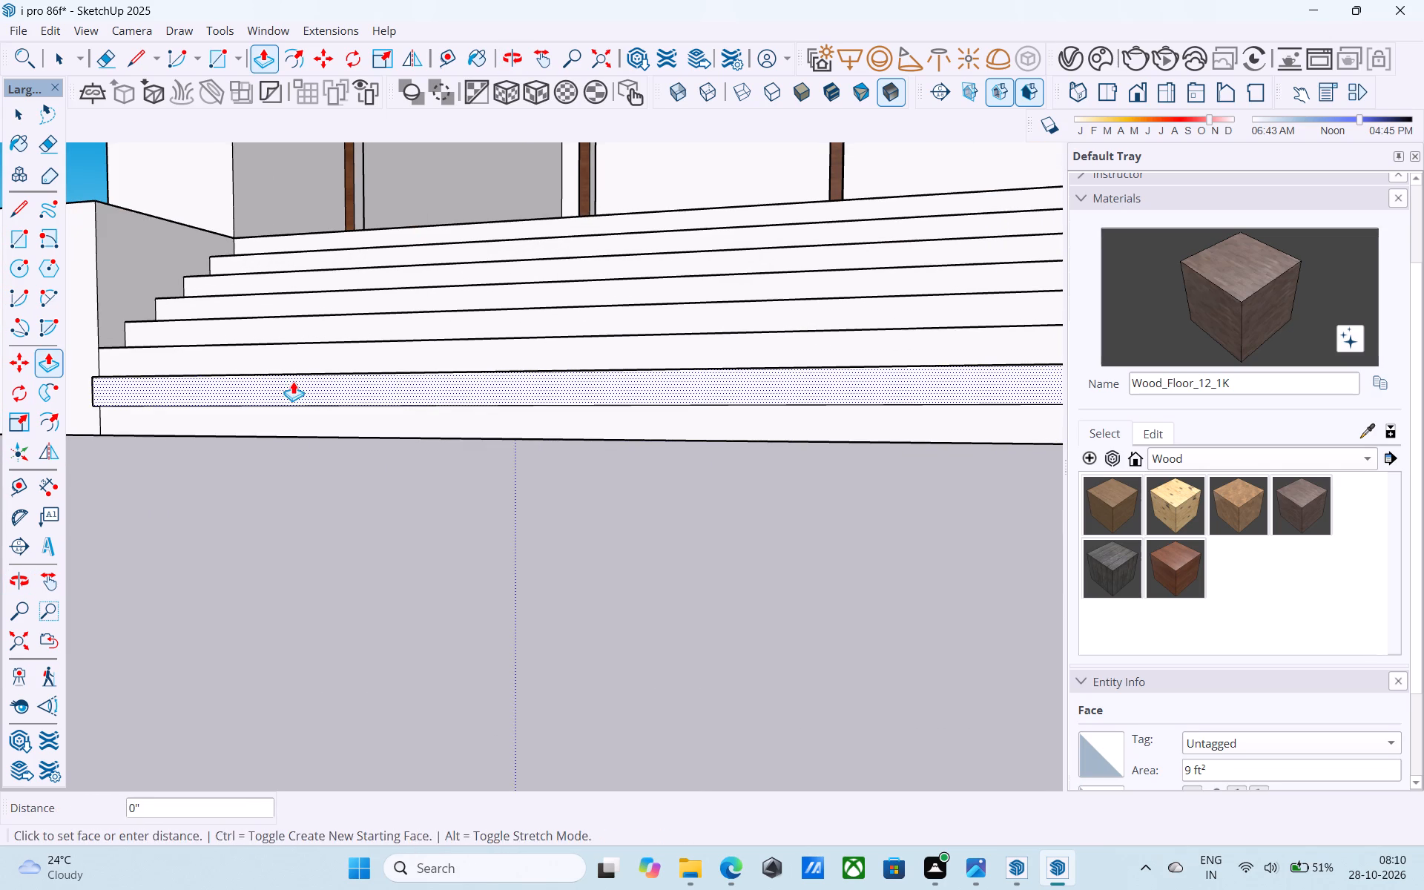
scroll(314, 370, "down", 3)
middle_click_drag(317, 371, 347, 592)
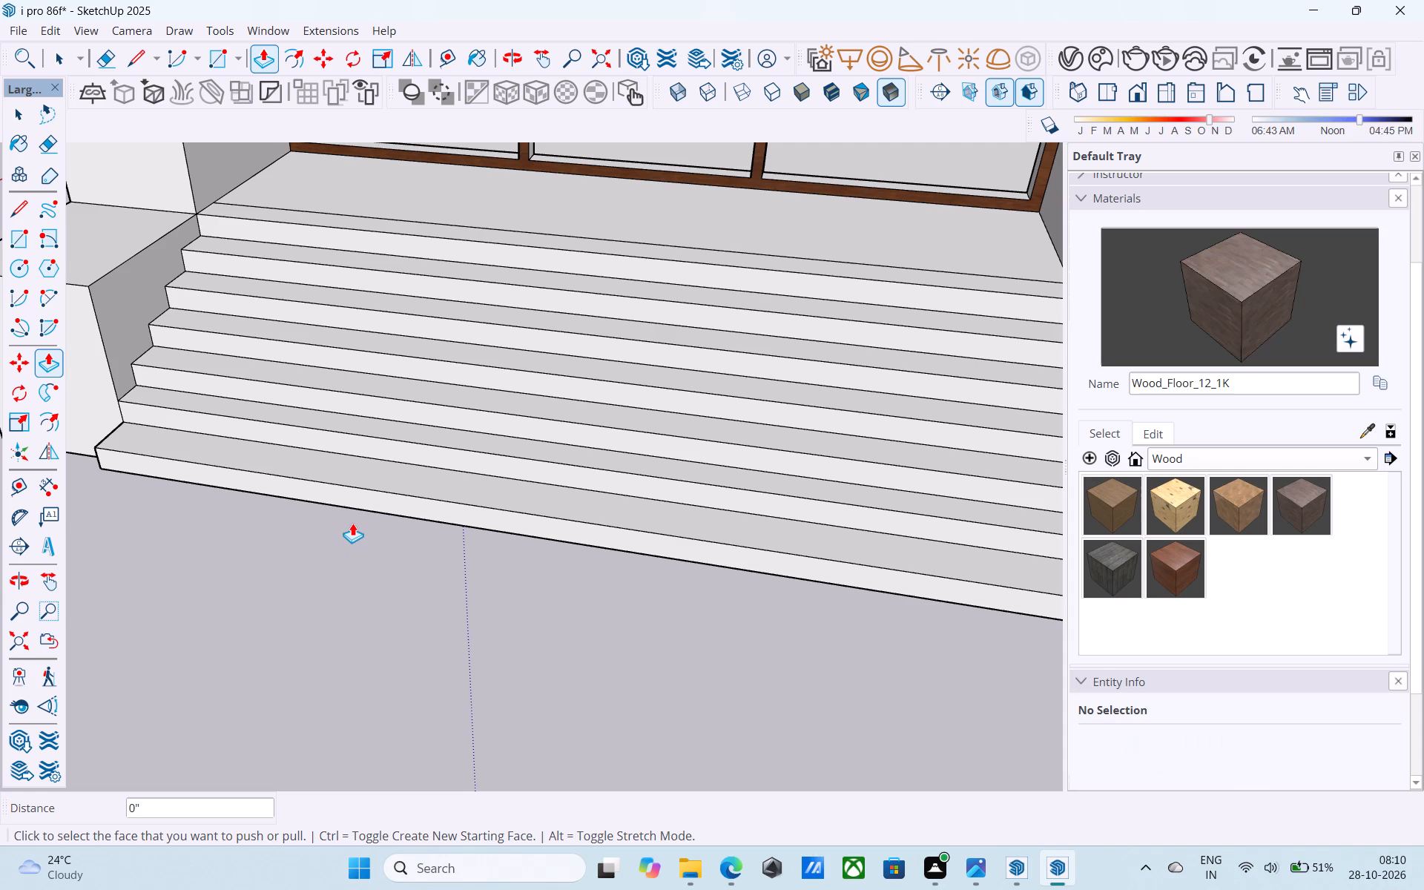
key("ctrl+z")
Push the seventh strip back about 2", flush with the riser above it and the corner block's front.
scroll(355, 515, "down", 4)
middle_click_drag(355, 515, 355, 542)
scroll(309, 488, "up", 3)
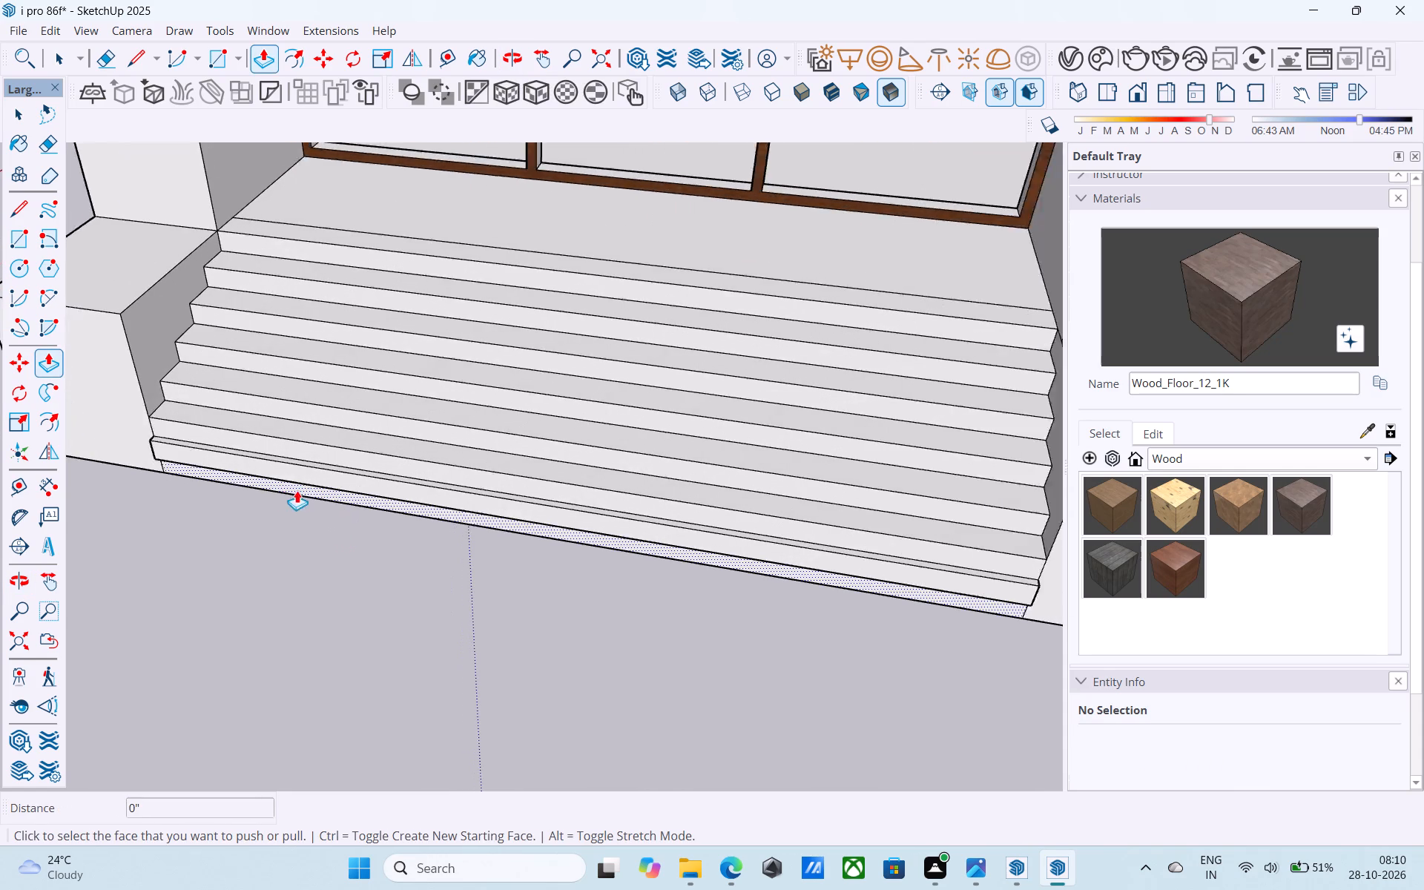
scroll(297, 490, "up", 1)
middle_click_drag(178, 476, 510, 472)
scroll(390, 510, "up", 4)
left_click(332, 512)
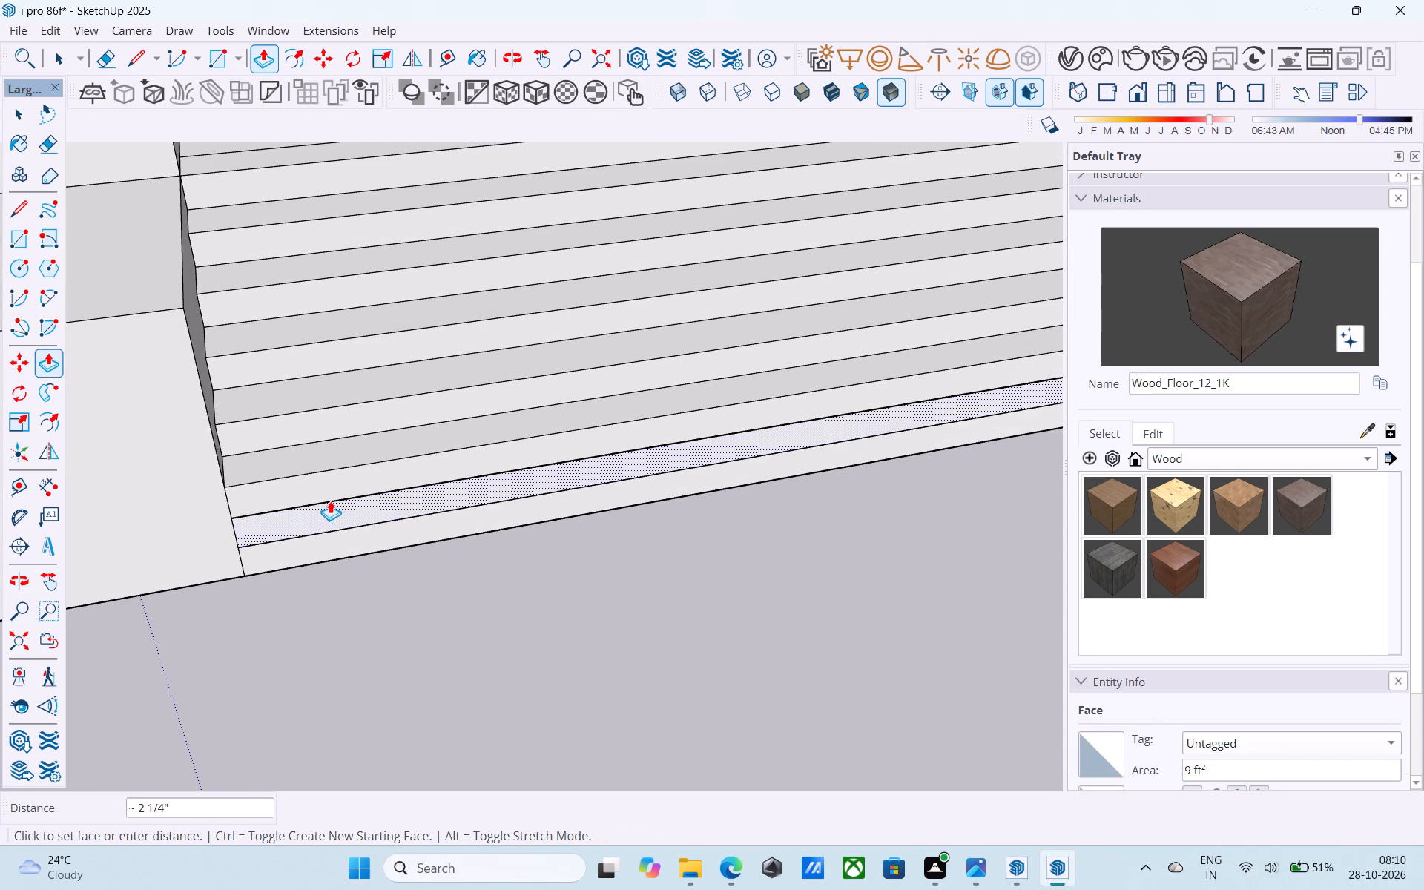
scroll(328, 455, "up", 4)
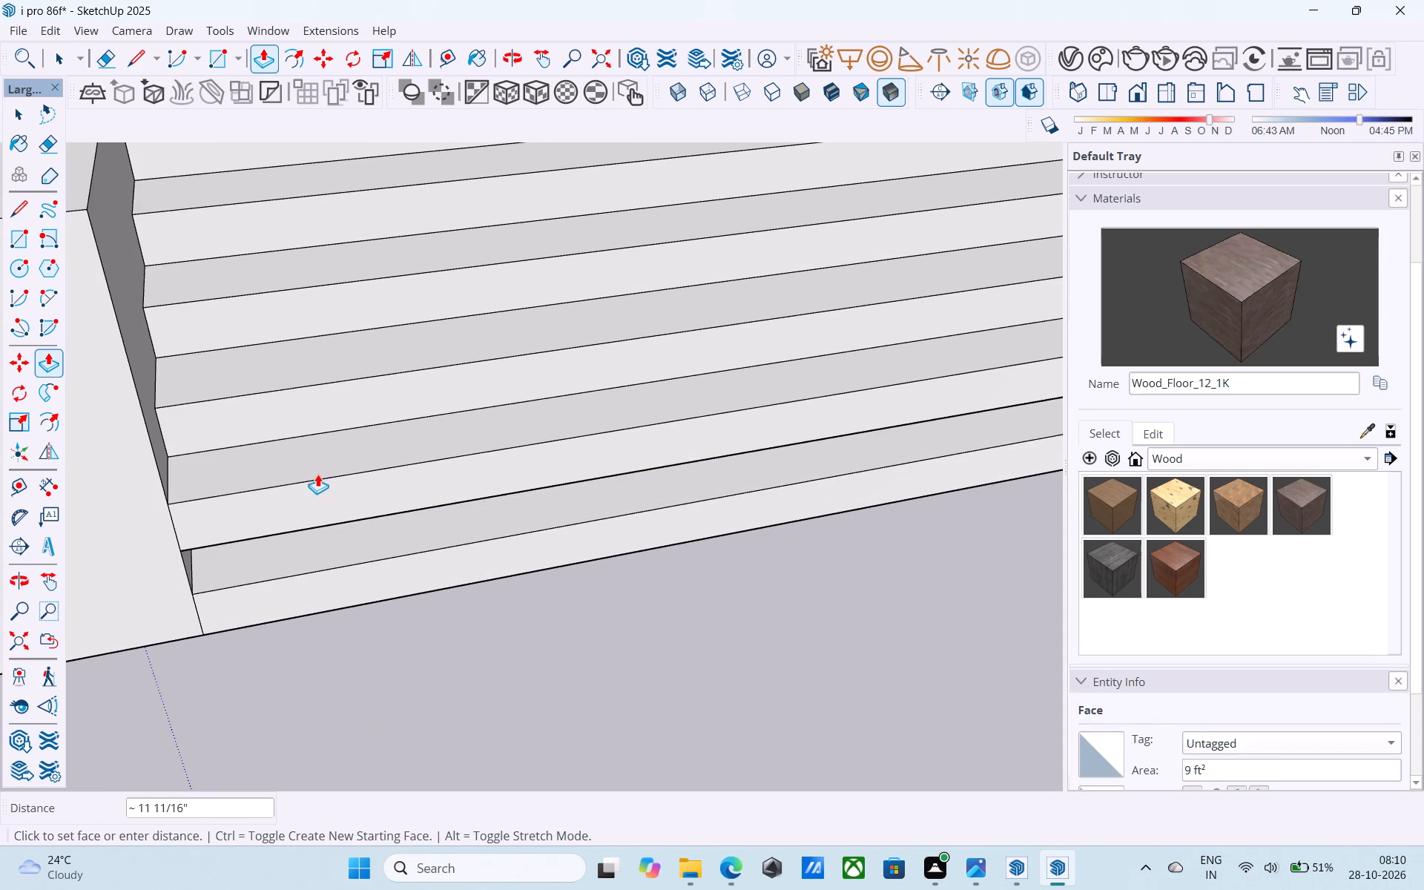
key("space")
left_click(310, 547)
key("p")
left_click(310, 547)
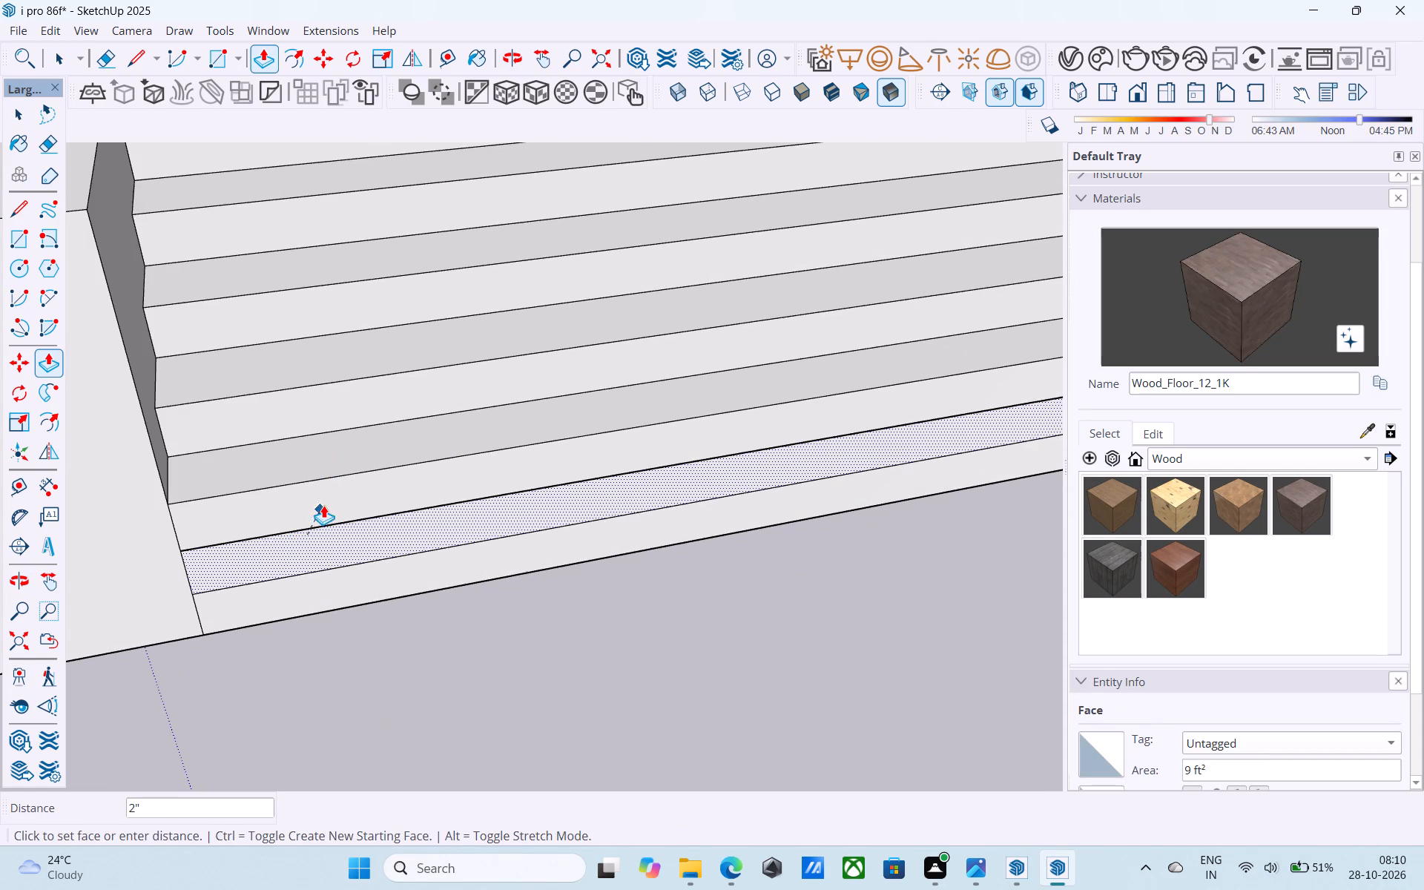
left_click(337, 484)
Pull the seventh strip outward 10" from the corner block's front to form another step.
key("space")
left_click(332, 545)
key("p")
left_click(332, 545)
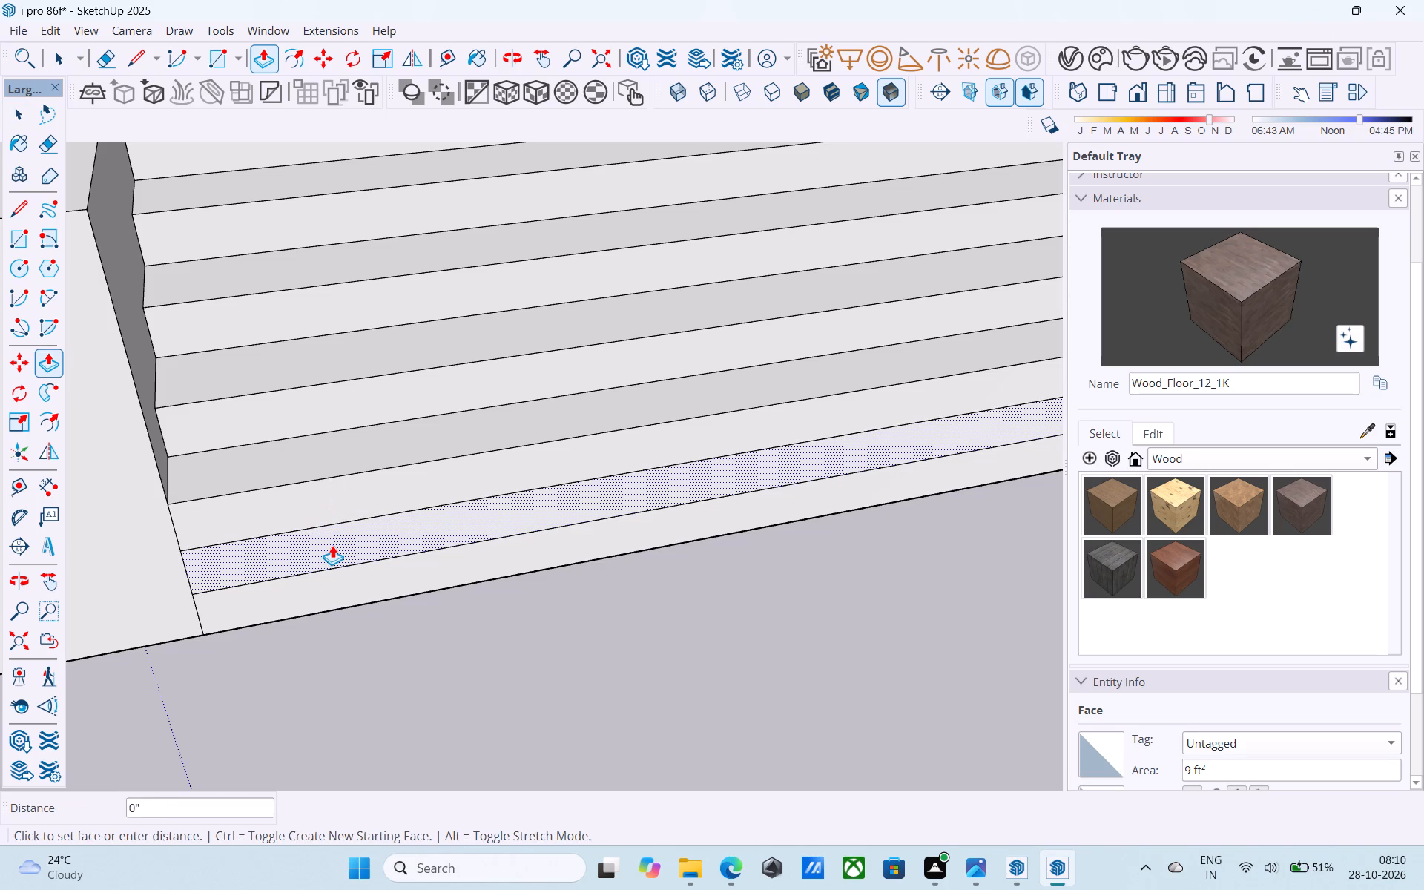
key("1")
key("0")
key("shift+quotedbl")
key("Return")
key("space")
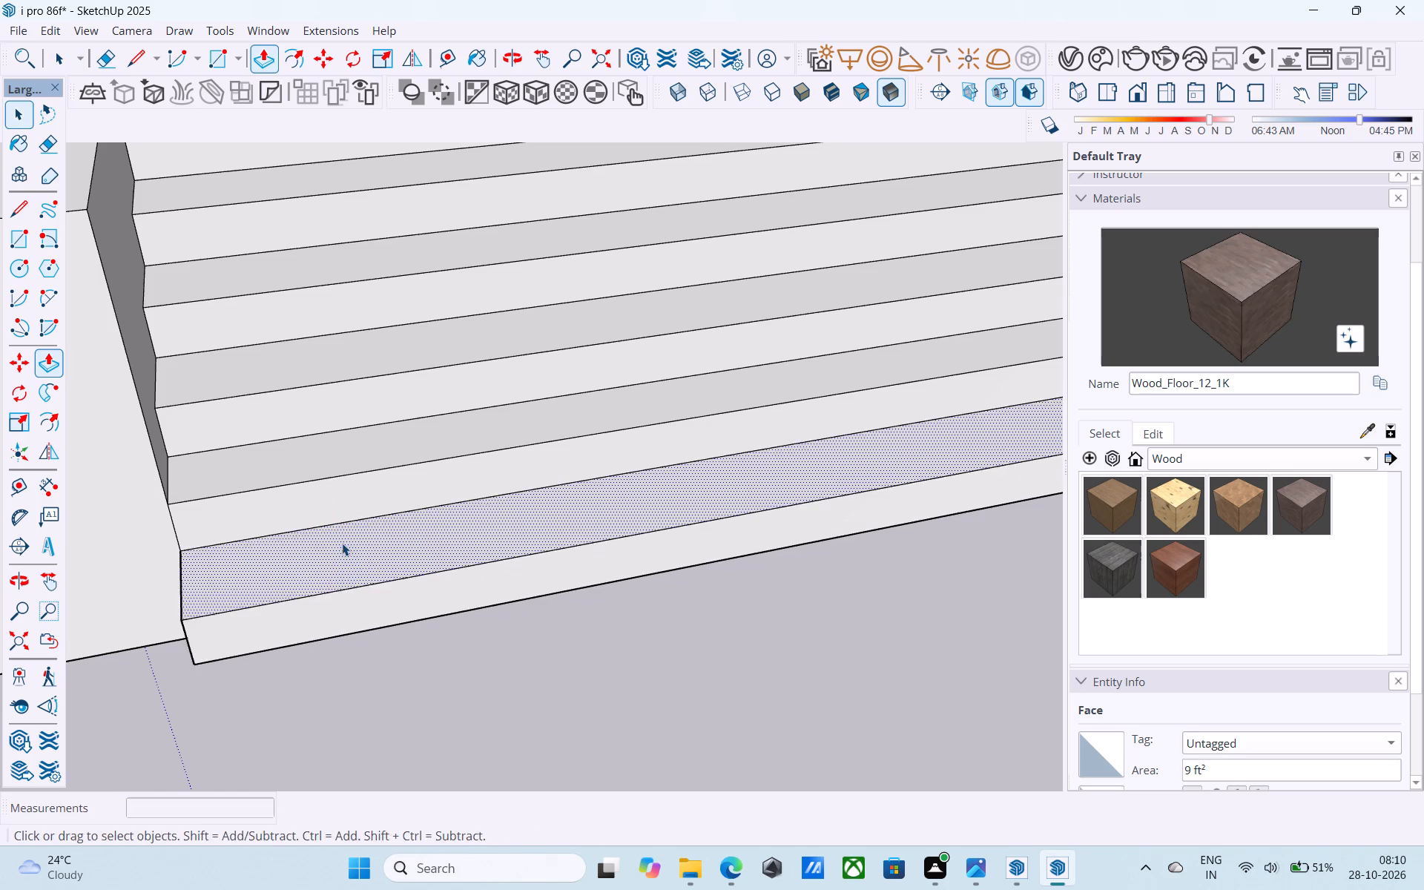
Pull the lowest strip outward 20" with two 10" pulls, forming the bottom step one tread beyond the seventh.
scroll(342, 543, "down", 5)
middle_click_drag(341, 543, 387, 343)
middle_click_drag(429, 530, 354, 311)
left_click(354, 378)
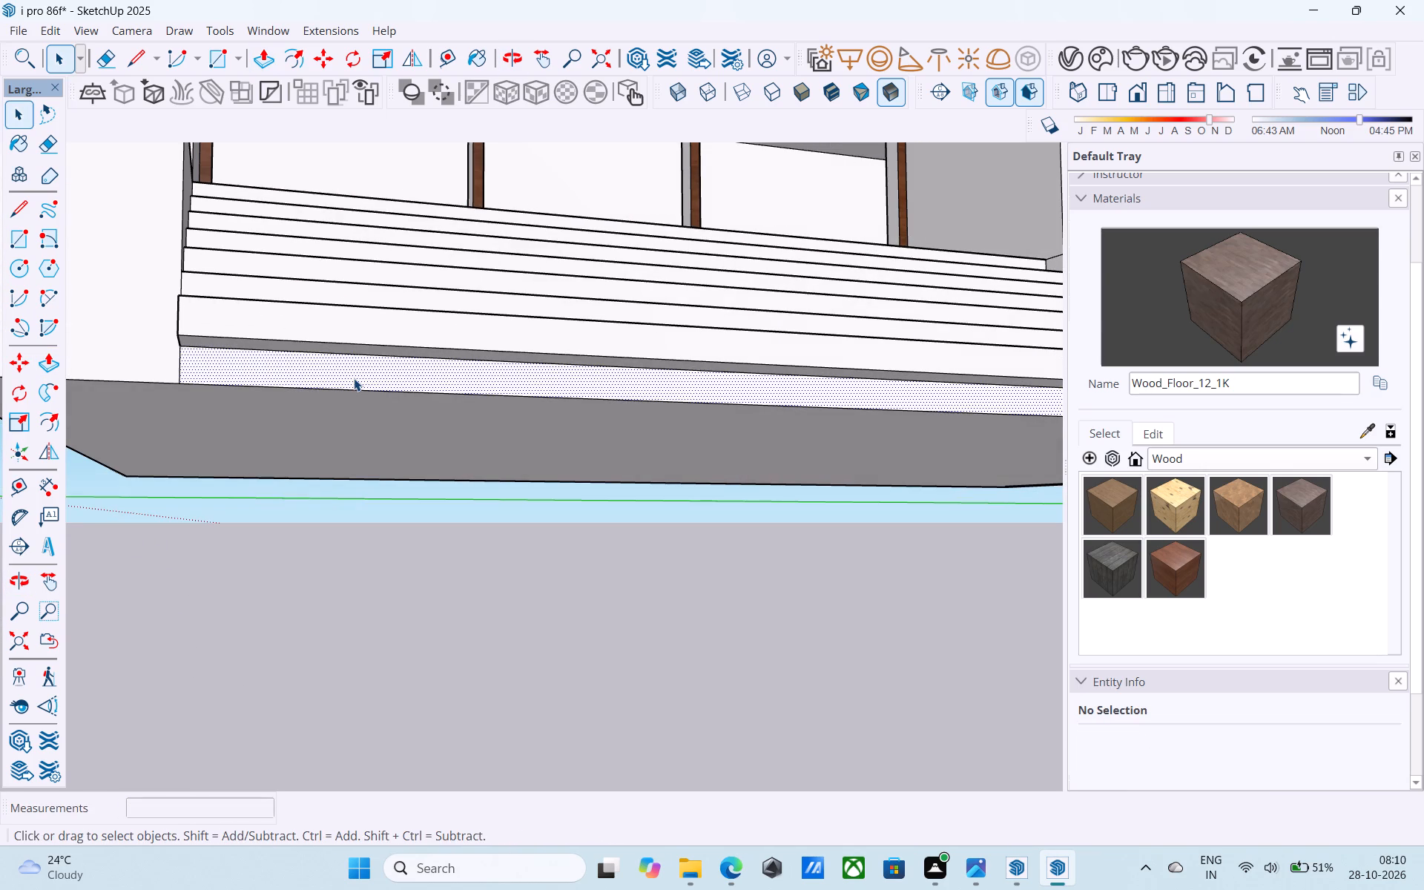
key("p")
double_click(354, 378)
scroll(352, 357, "down", 7)
middle_click_drag(352, 357, 348, 364)
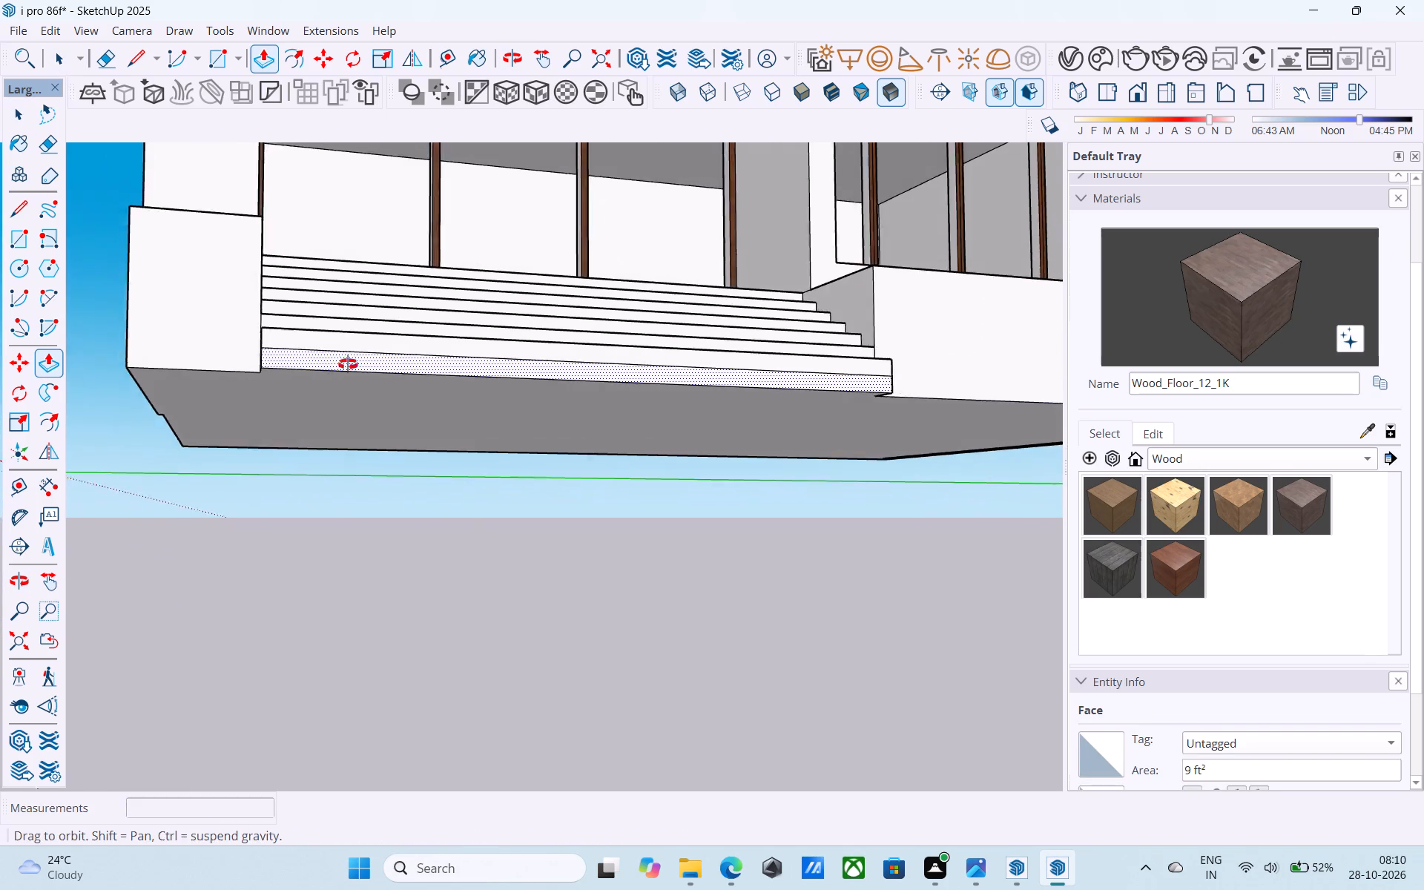
middle_click_drag(348, 364, 394, 564)
scroll(385, 561, "up", 3)
double_click(343, 515)
scroll(360, 438, "down", 5)
key("space")
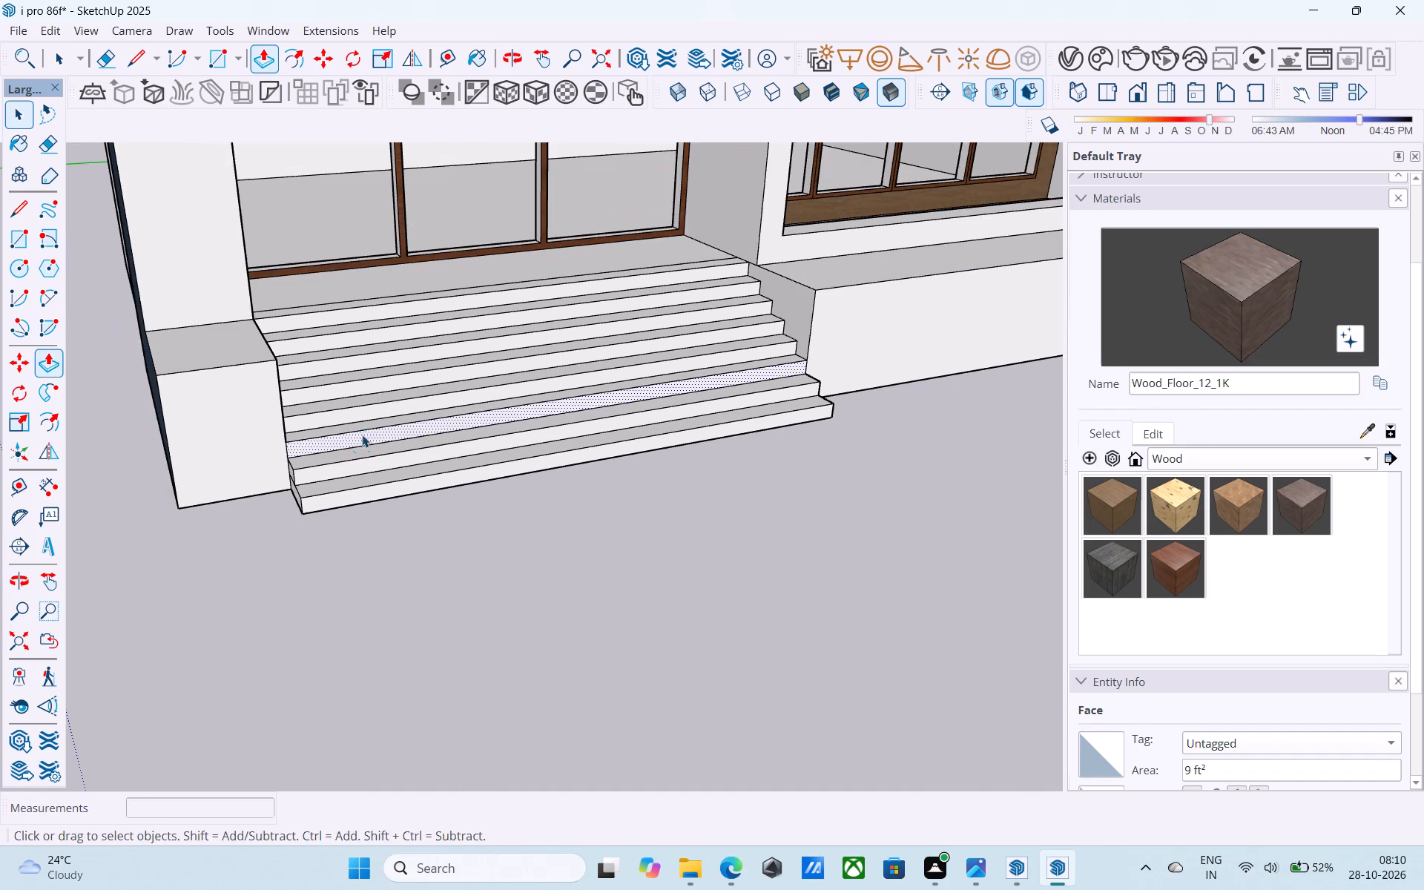
Save the model.
middle_click_drag(426, 357, 418, 475)
key("ctrl+s")
Paint all eight treads of the entrance steps with the Stone material Marble_01_1K.
scroll(421, 471, "down", 7)
middle_click_drag(426, 453, 375, 469, "shift")
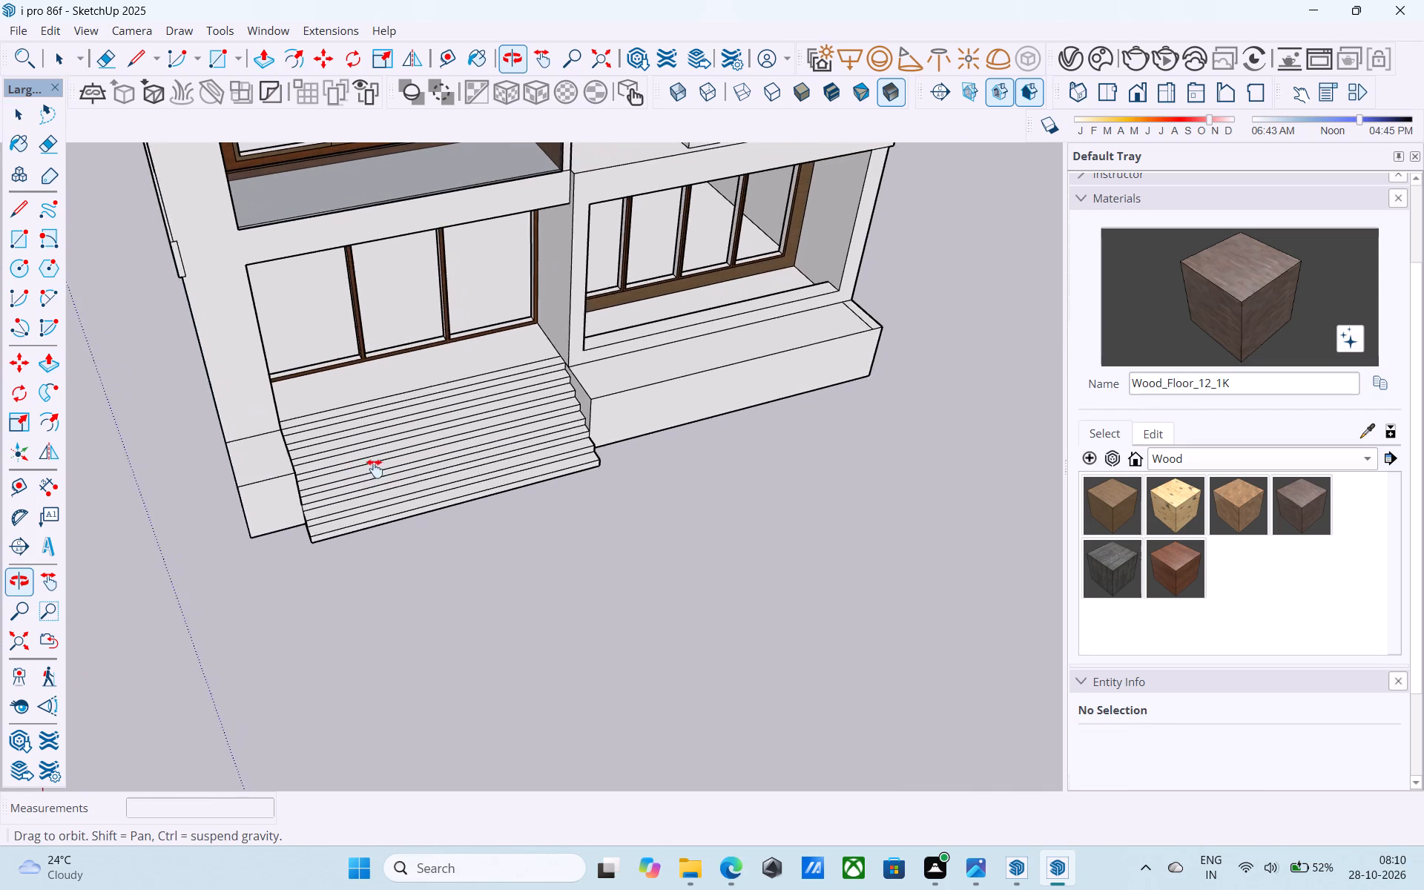
middle_click_drag(375, 469, 447, 475, "shift")
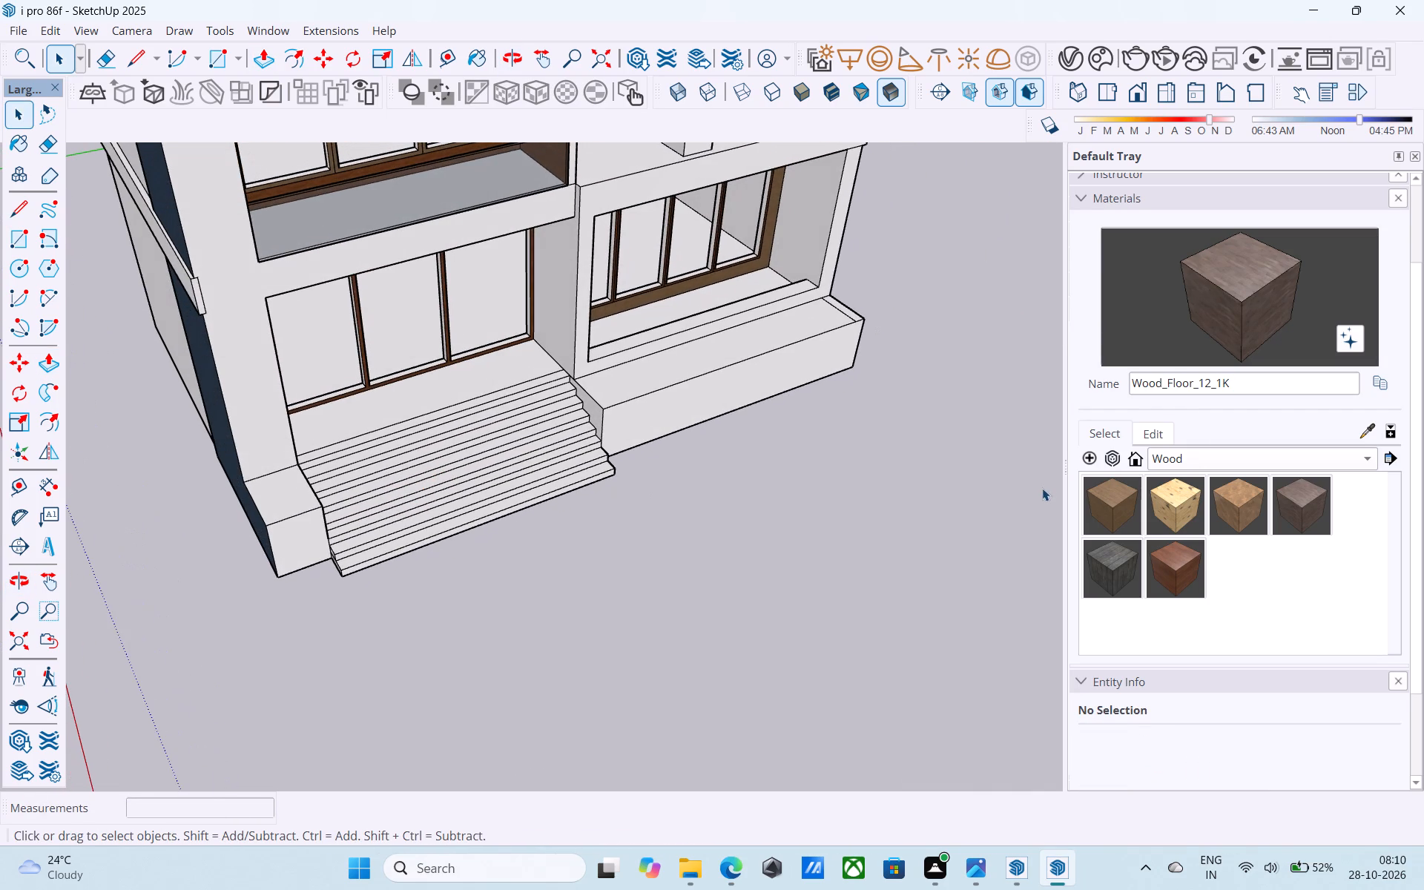
left_click(1206, 457)
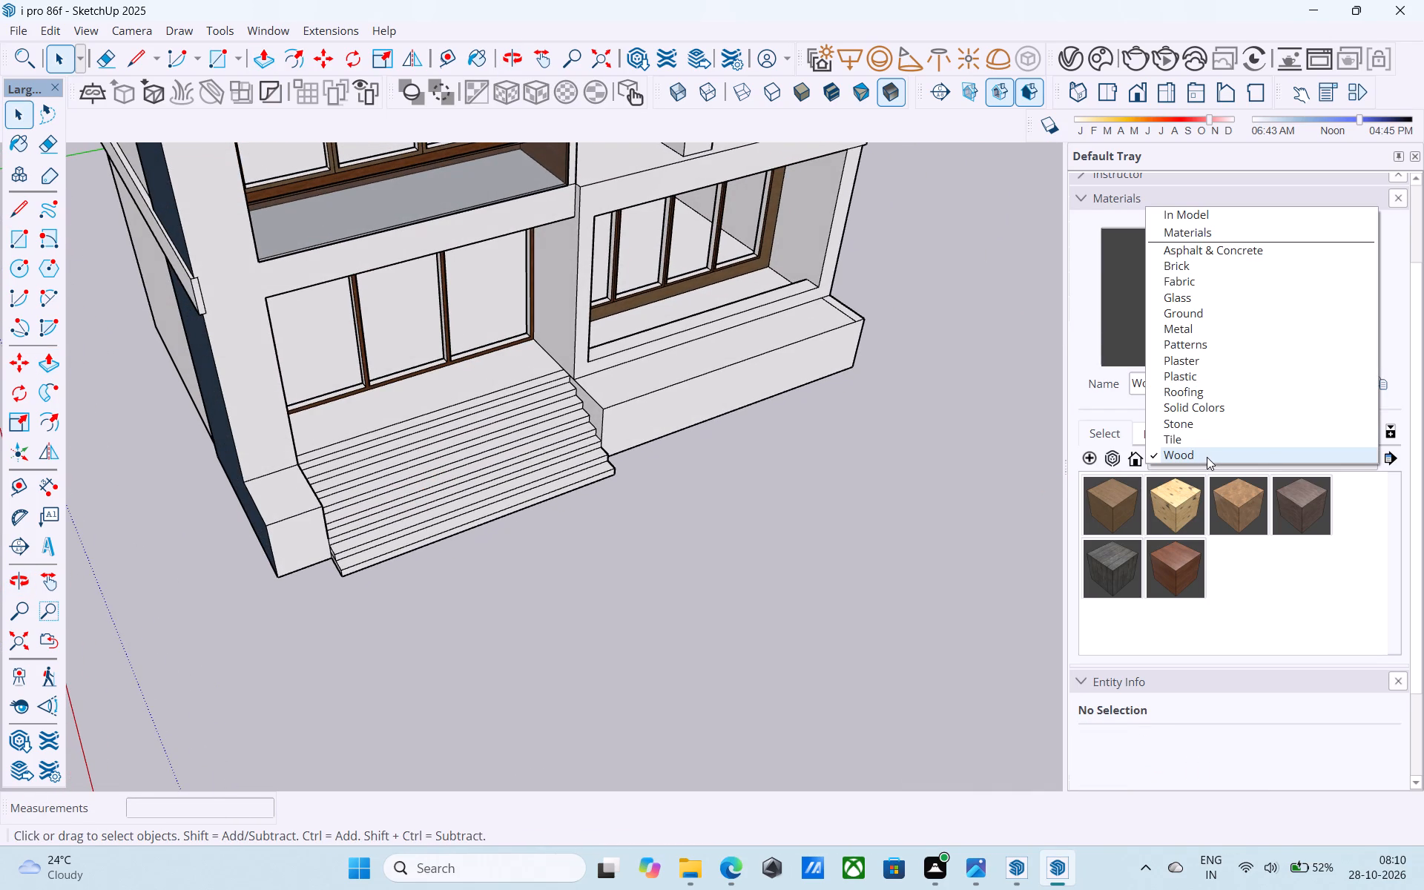
left_click(1204, 429)
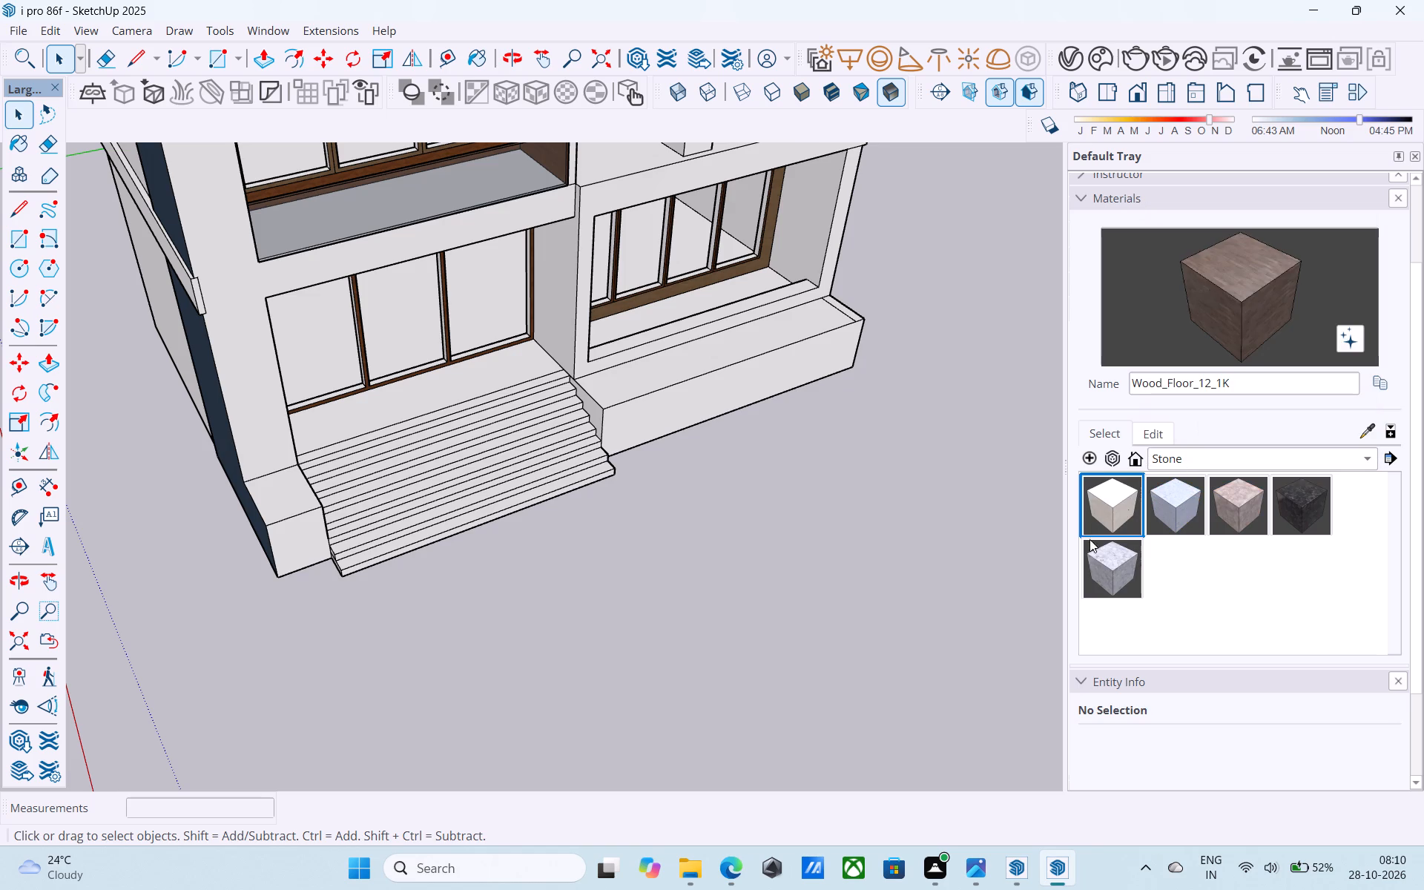
left_click(1129, 506)
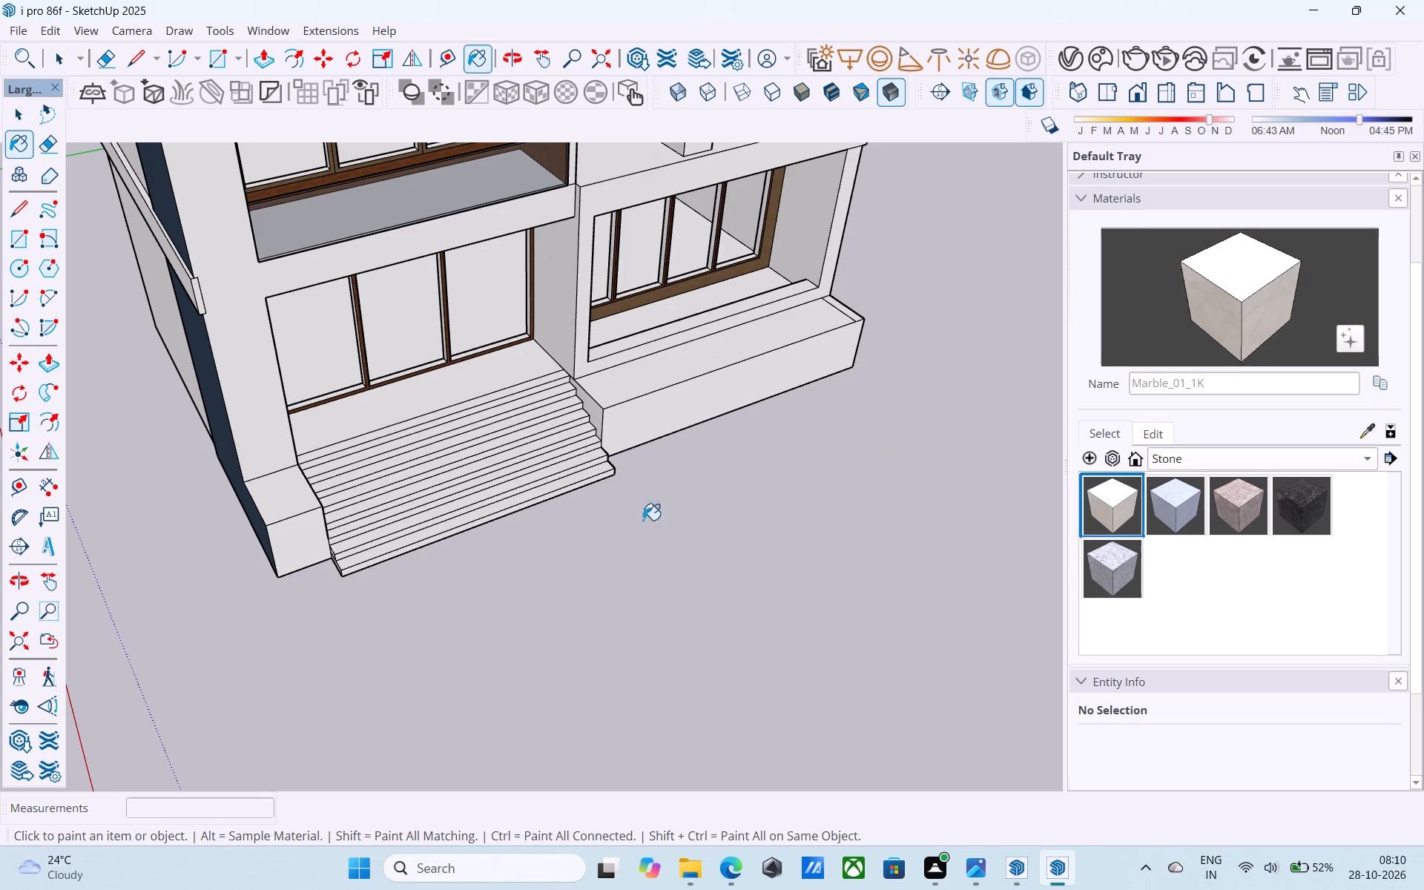
scroll(305, 557, "up", 11)
left_click(357, 544)
left_click(295, 501)
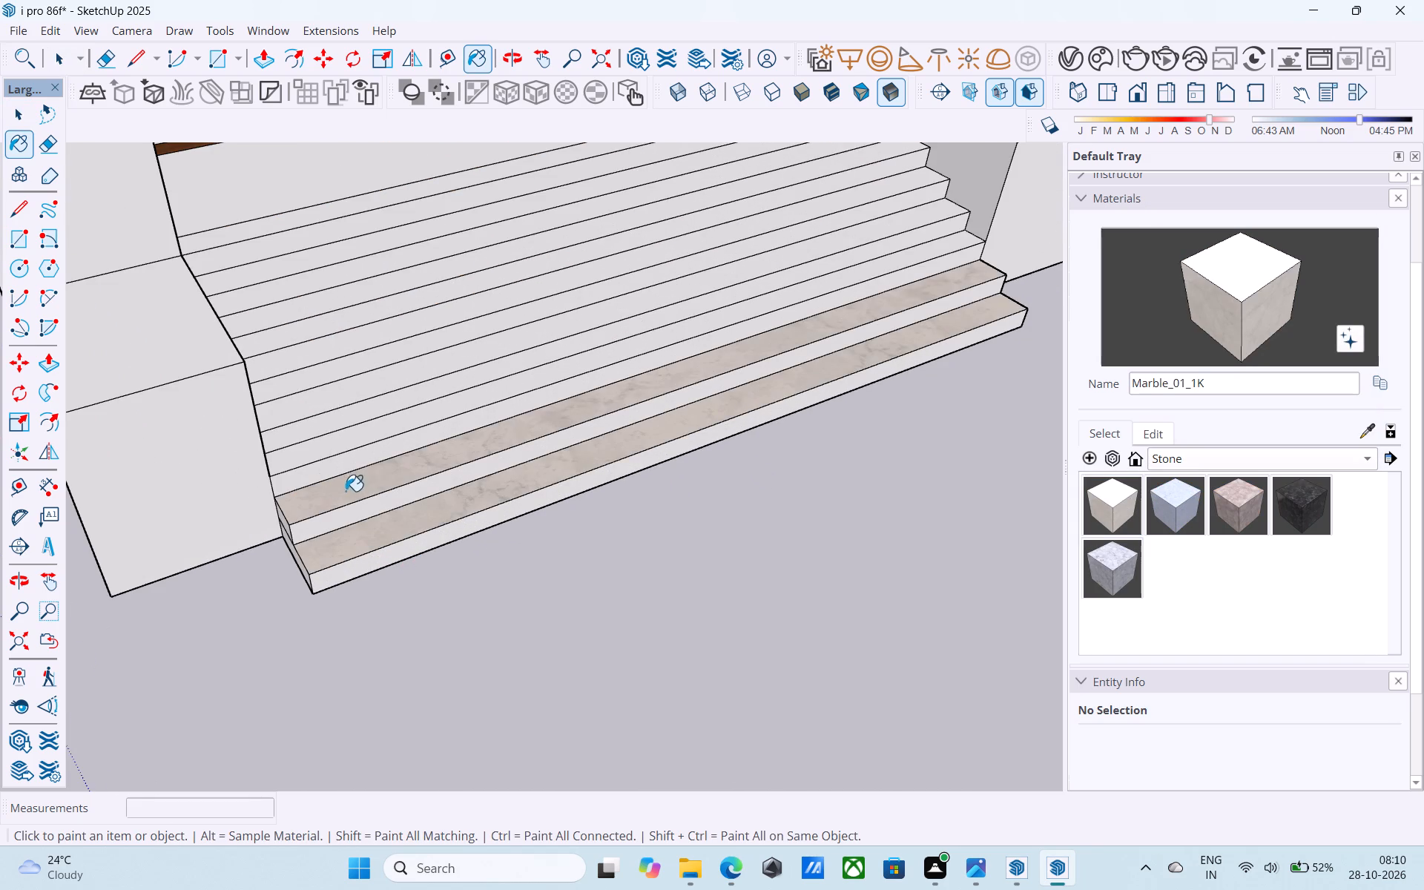
left_click(357, 443)
middle_click_drag(366, 446, 406, 596)
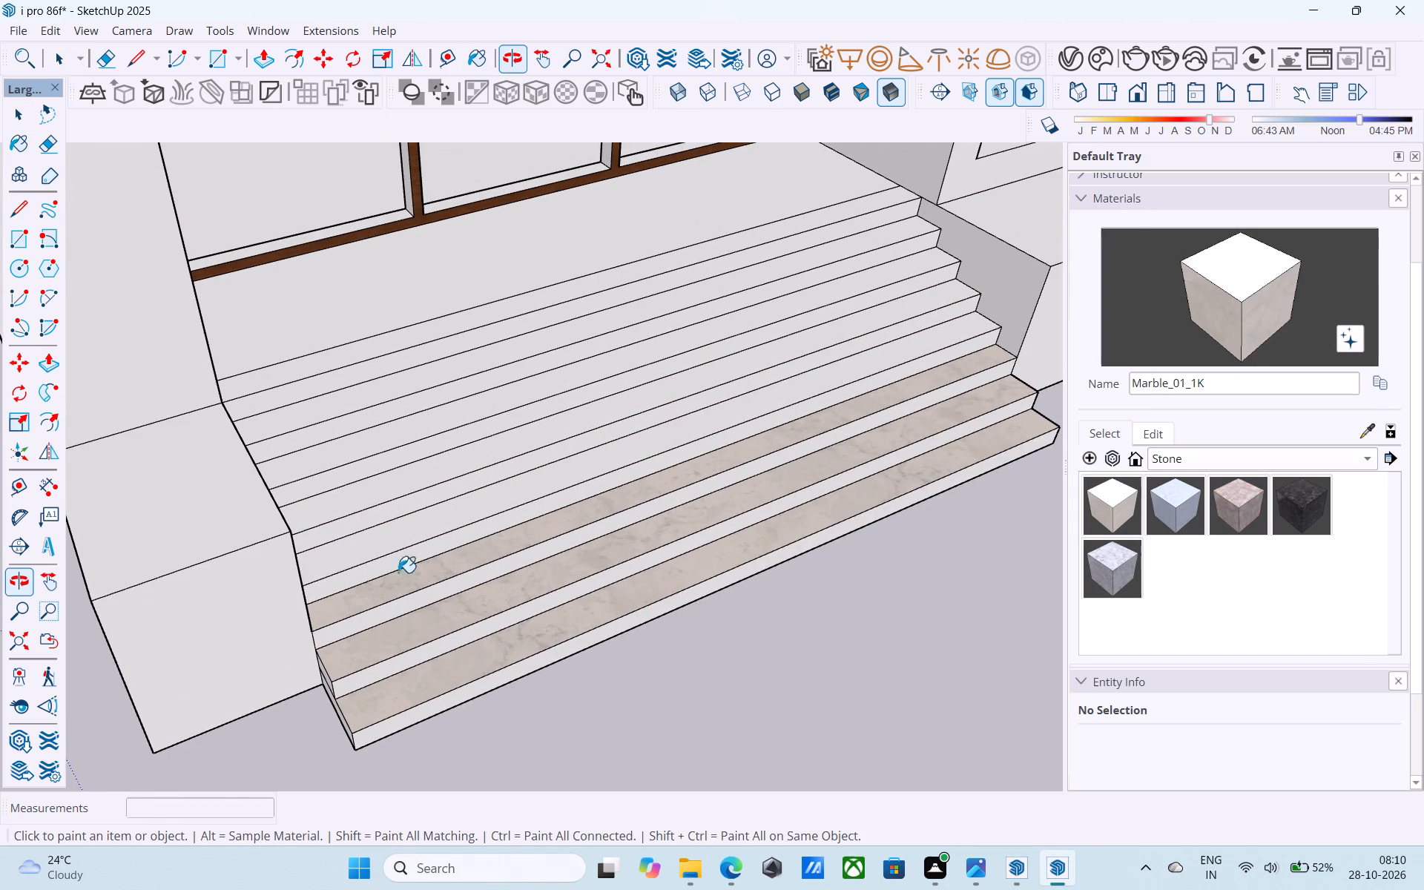
left_click(384, 539)
left_click(371, 483)
middle_click_drag(370, 488, 413, 645, "shift")
scroll(413, 645, "up", 4)
left_click(403, 593)
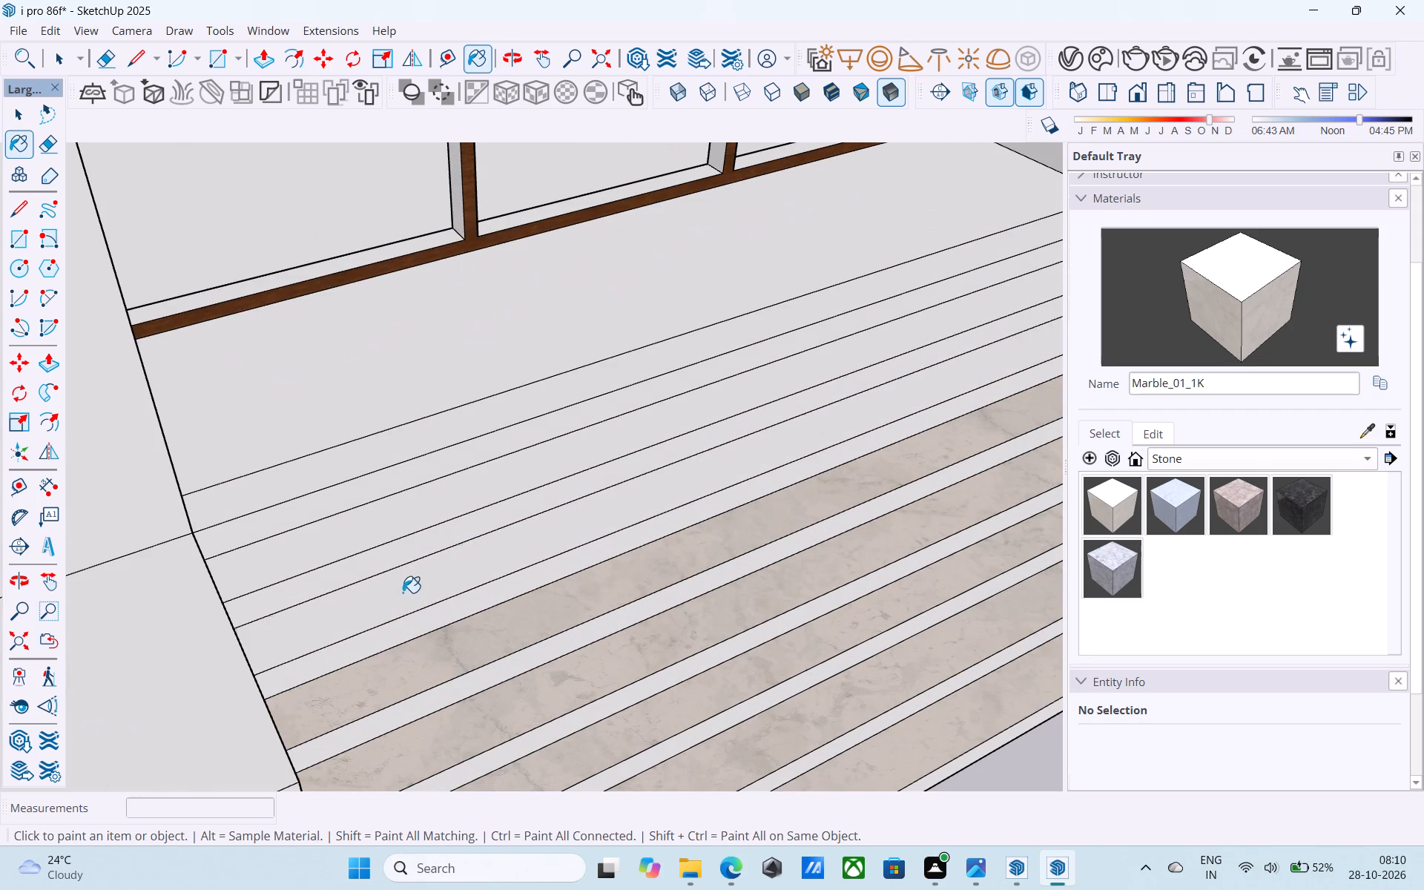
left_click(376, 524)
left_click(319, 458)
scroll(319, 461, "down", 9)
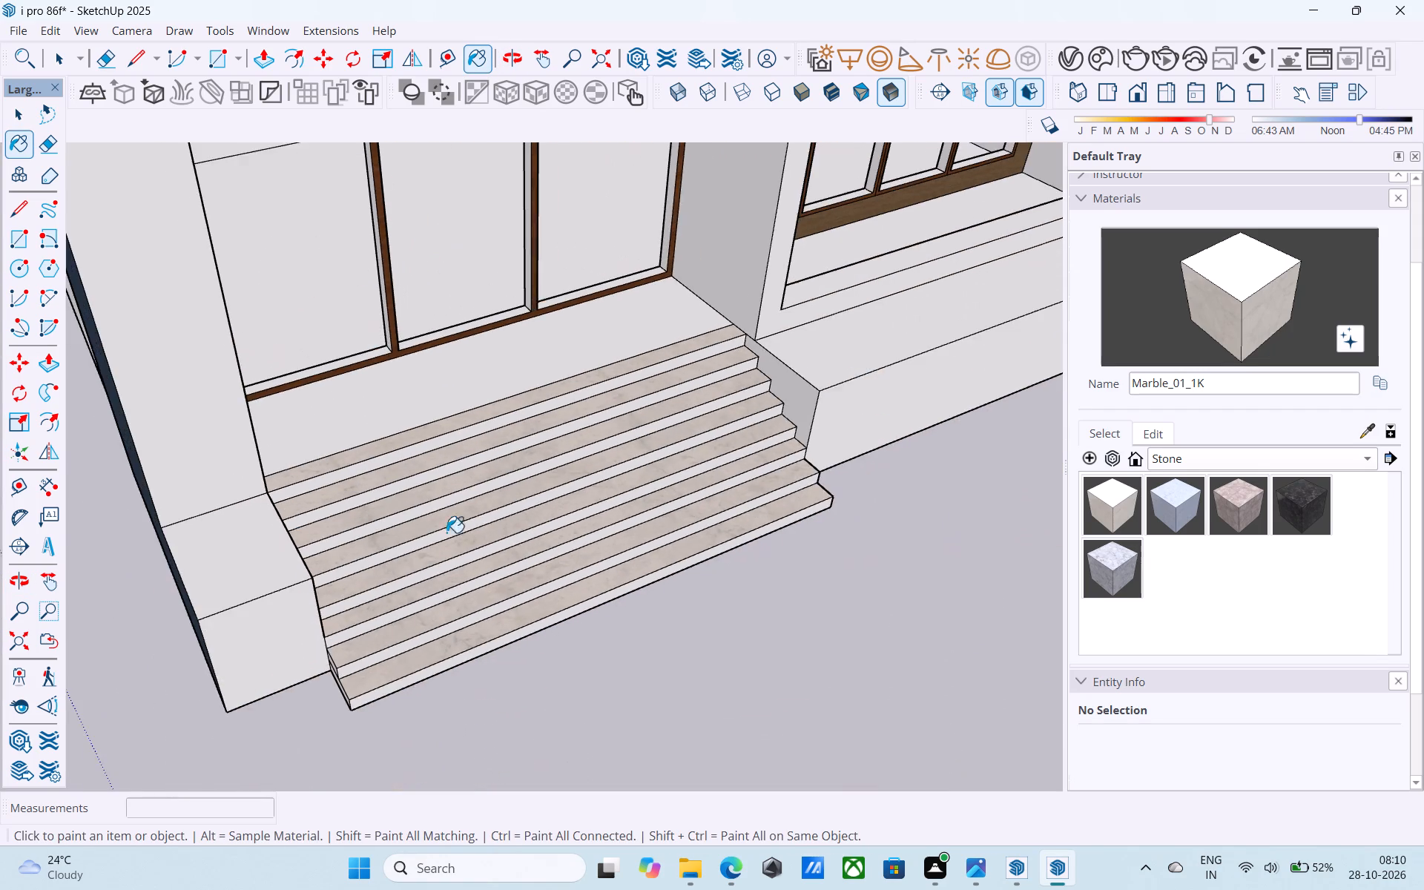
Paint the front risers of all eight entrance steps with the Stone material Marble_01_1K.
middle_click_drag(538, 570, 346, 408, "shift")
scroll(344, 564, "up", 4)
left_click(344, 564)
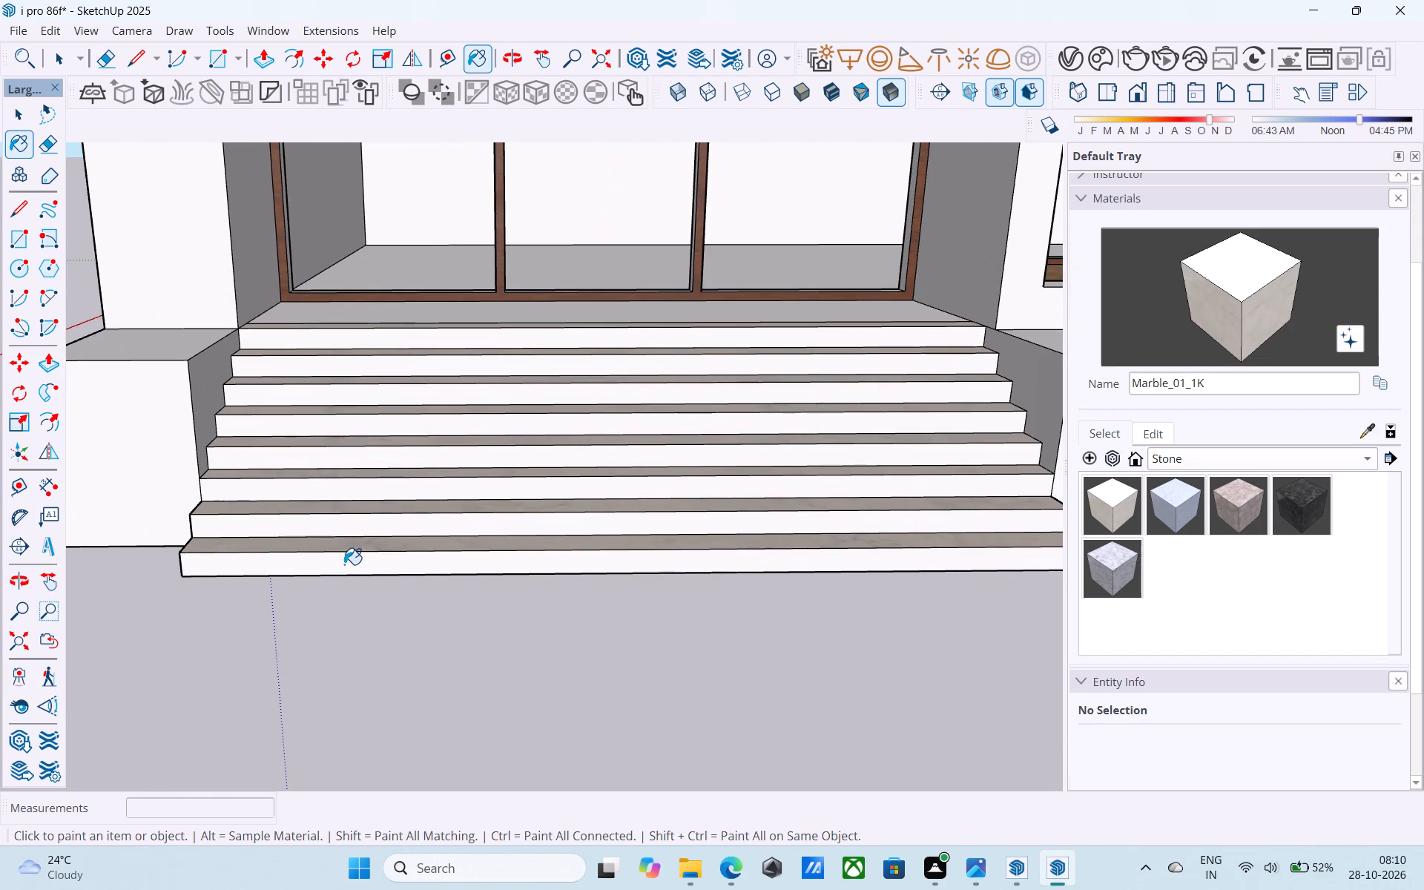
left_click(349, 529)
left_click(358, 493)
left_click(366, 459)
middle_click_drag(372, 450, 332, 626)
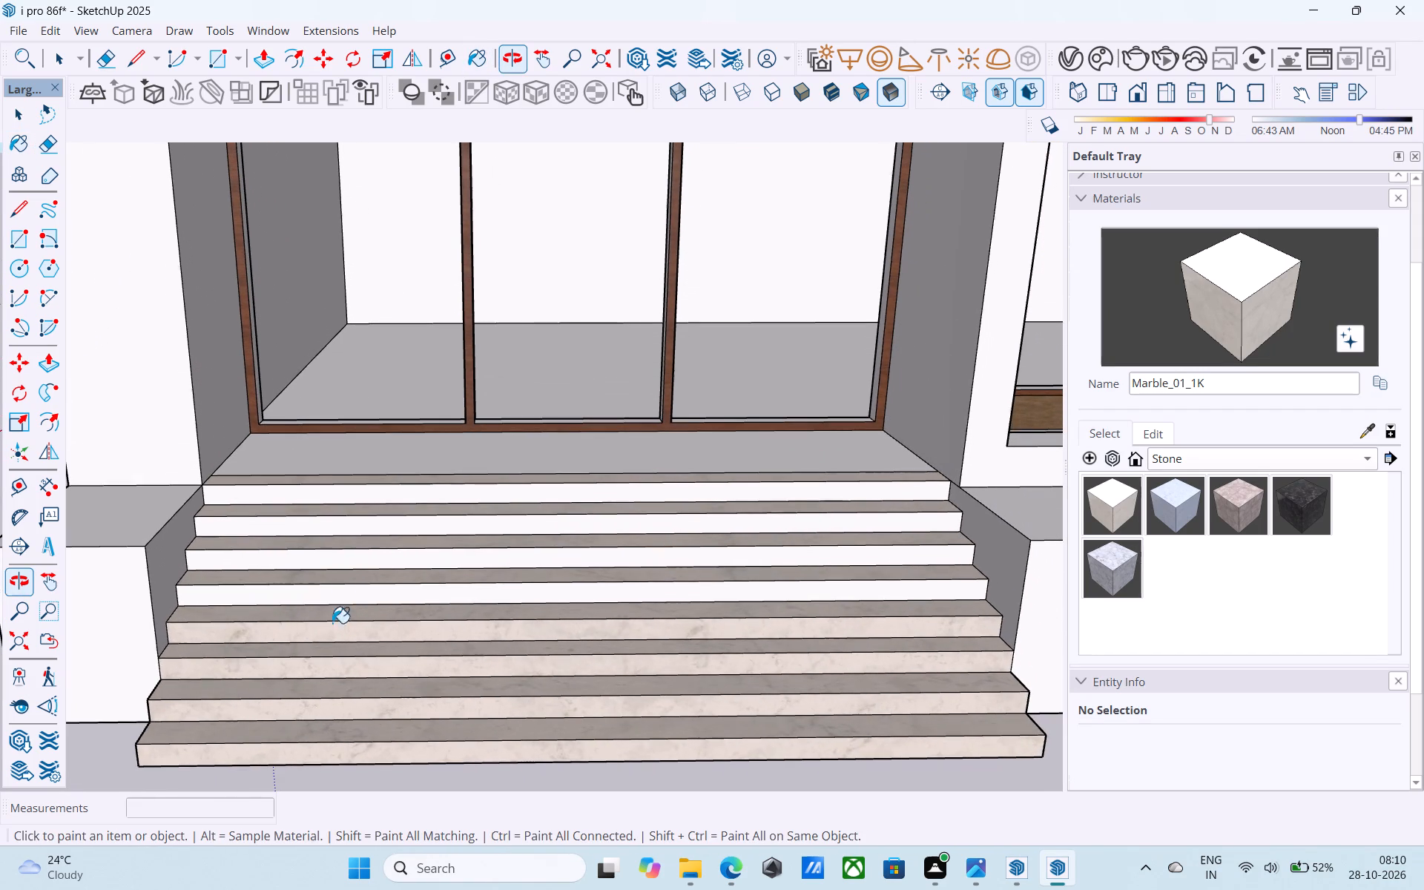
left_click(338, 595)
left_click(335, 561)
left_click(343, 529)
left_click(351, 497)
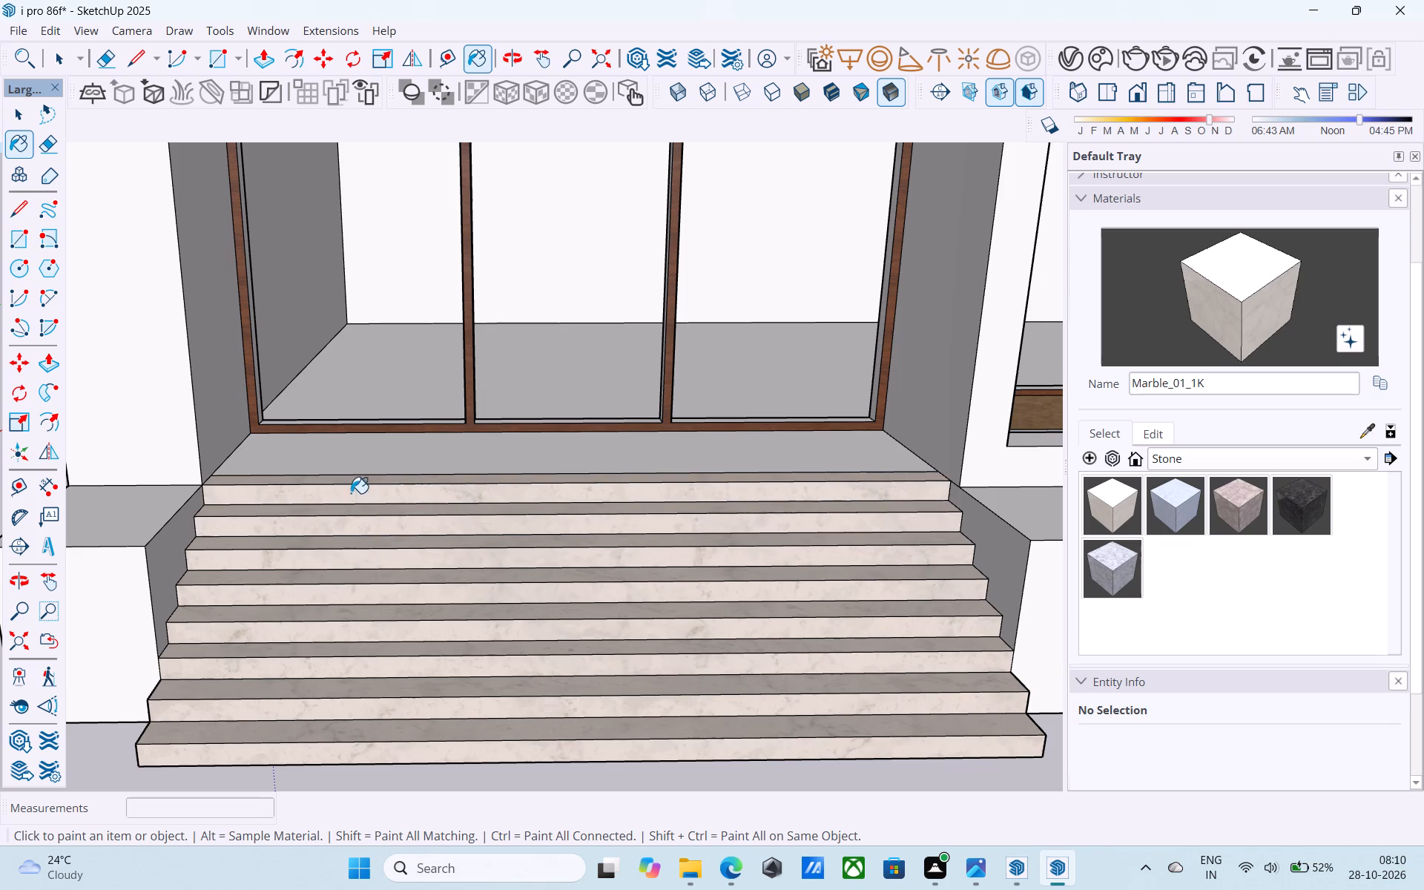
Paint the exposed end faces of the two lowest entrance steps with Marble_01_1K on both sides of the staircase.
scroll(351, 492, "down", 4)
middle_click_drag(347, 509, 790, 389, "shift")
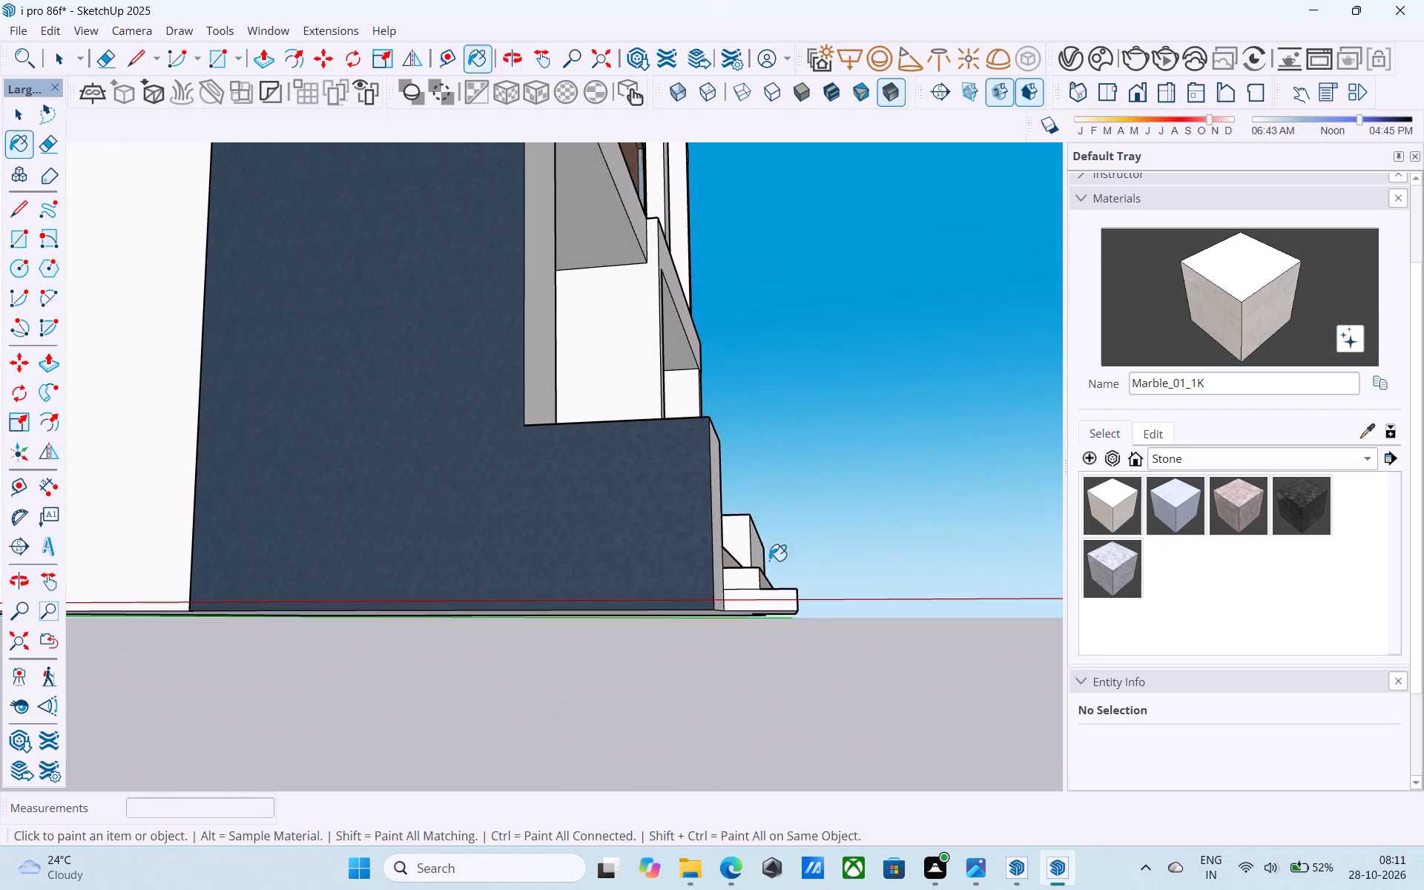
middle_click_drag(768, 564, 729, 518, "shift")
scroll(719, 558, "up", 4)
left_click(723, 562)
left_click(691, 531)
scroll(730, 518, "down", 3)
middle_click_drag(730, 518, 113, 578)
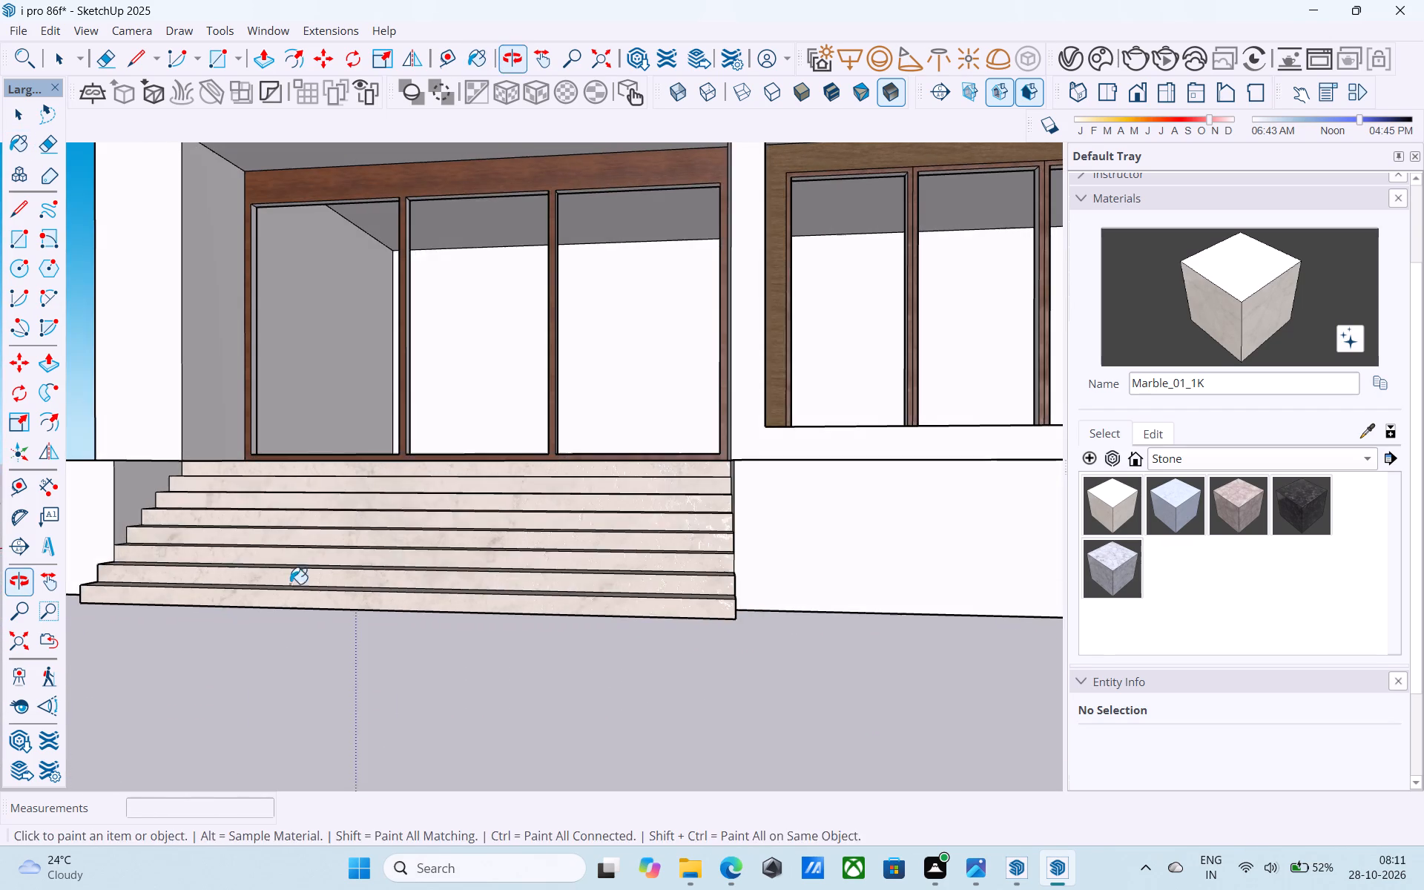
middle_click_drag(648, 585, 281, 557, "shift")
scroll(515, 579, "up", 6)
left_click(432, 568)
left_click(422, 590)
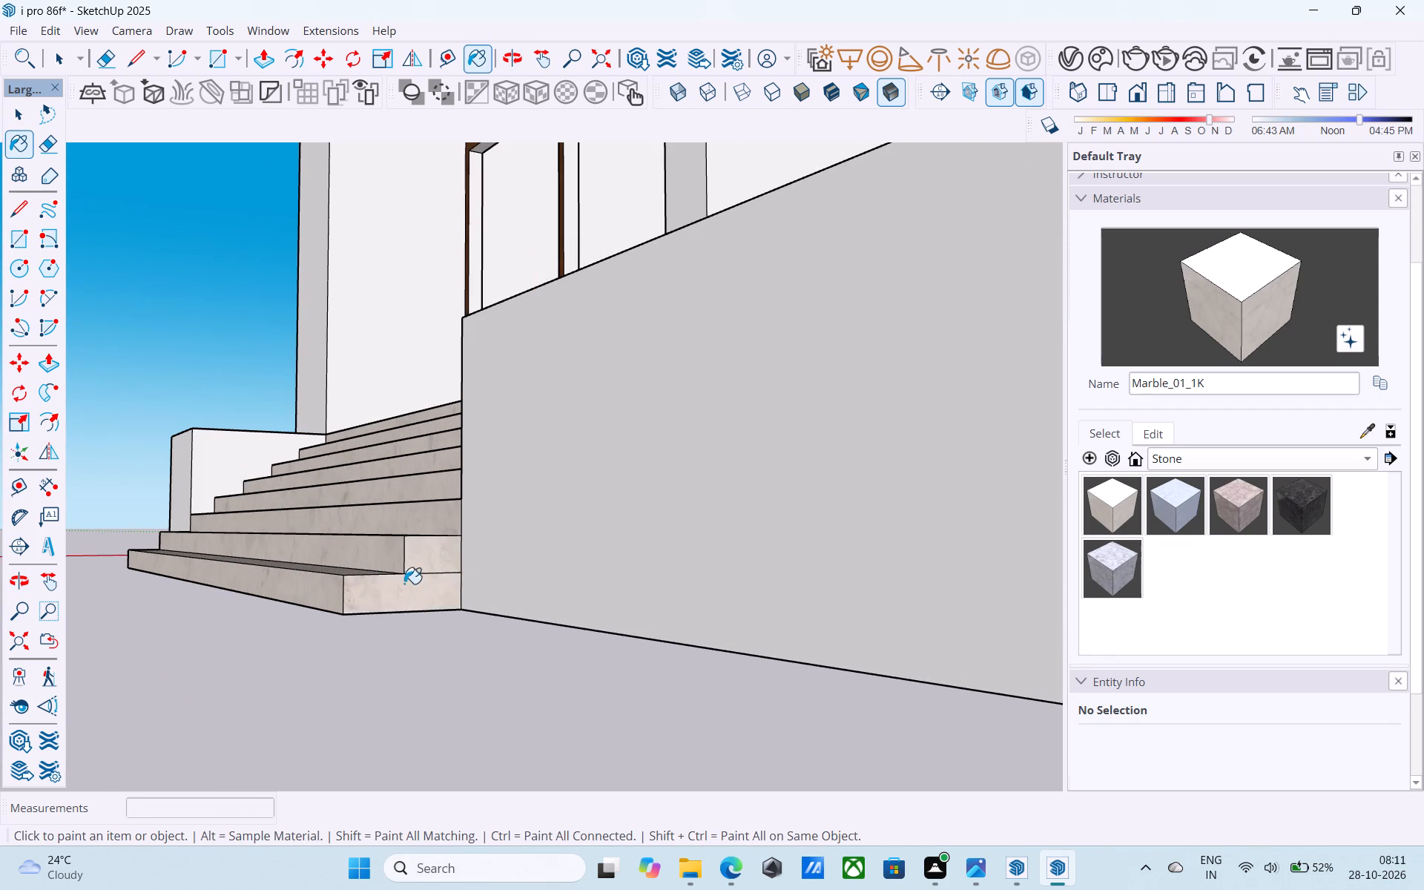
Save the model.
scroll(401, 583, "down", 2)
middle_click_drag(401, 584, 767, 705)
scroll(777, 677, "down", 4)
middle_click_drag(552, 669, 297, 721, "shift")
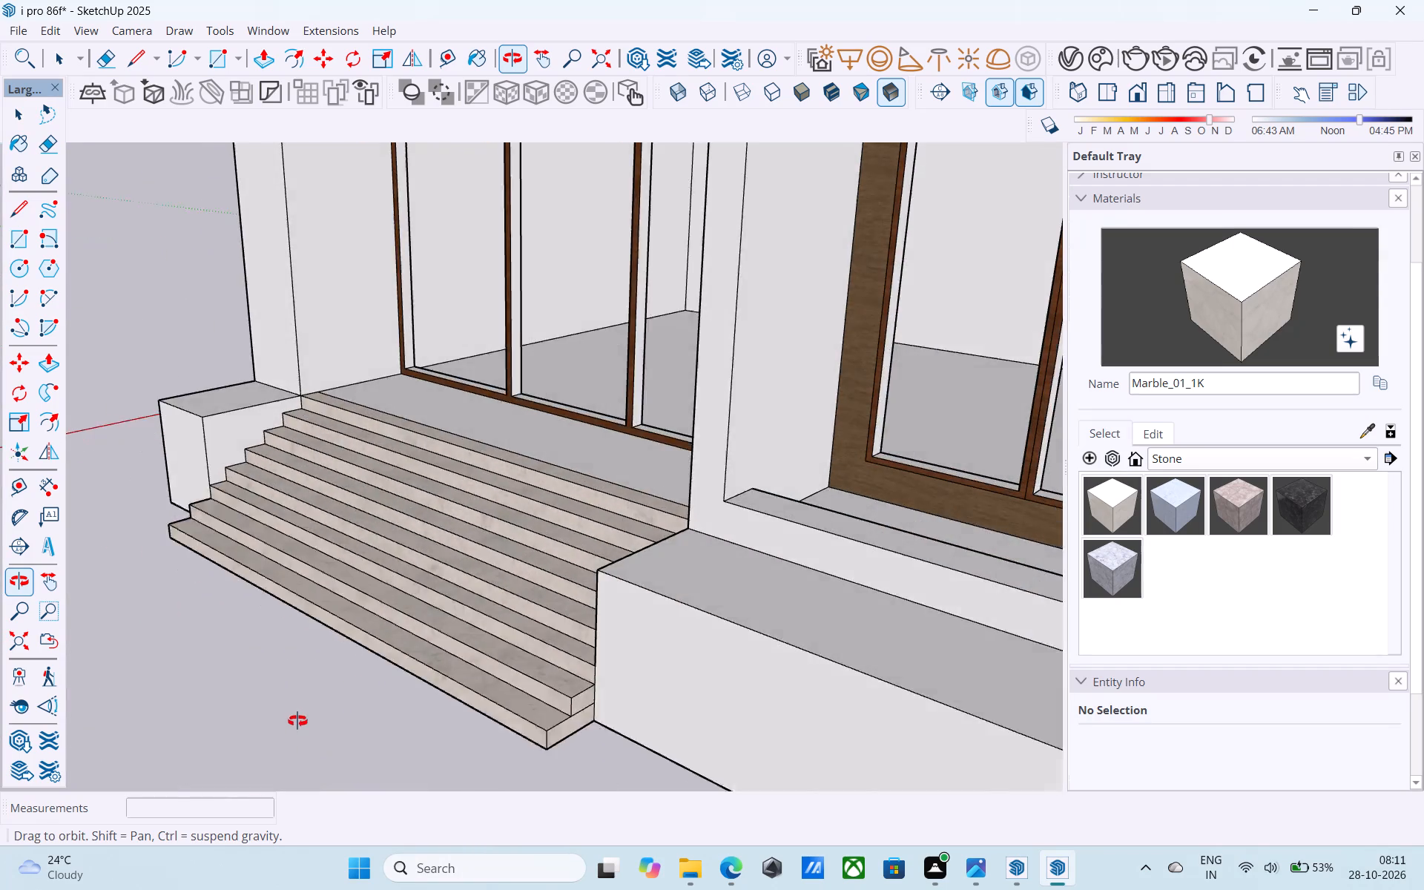
middle_click_drag(297, 721, 600, 732, "shift")
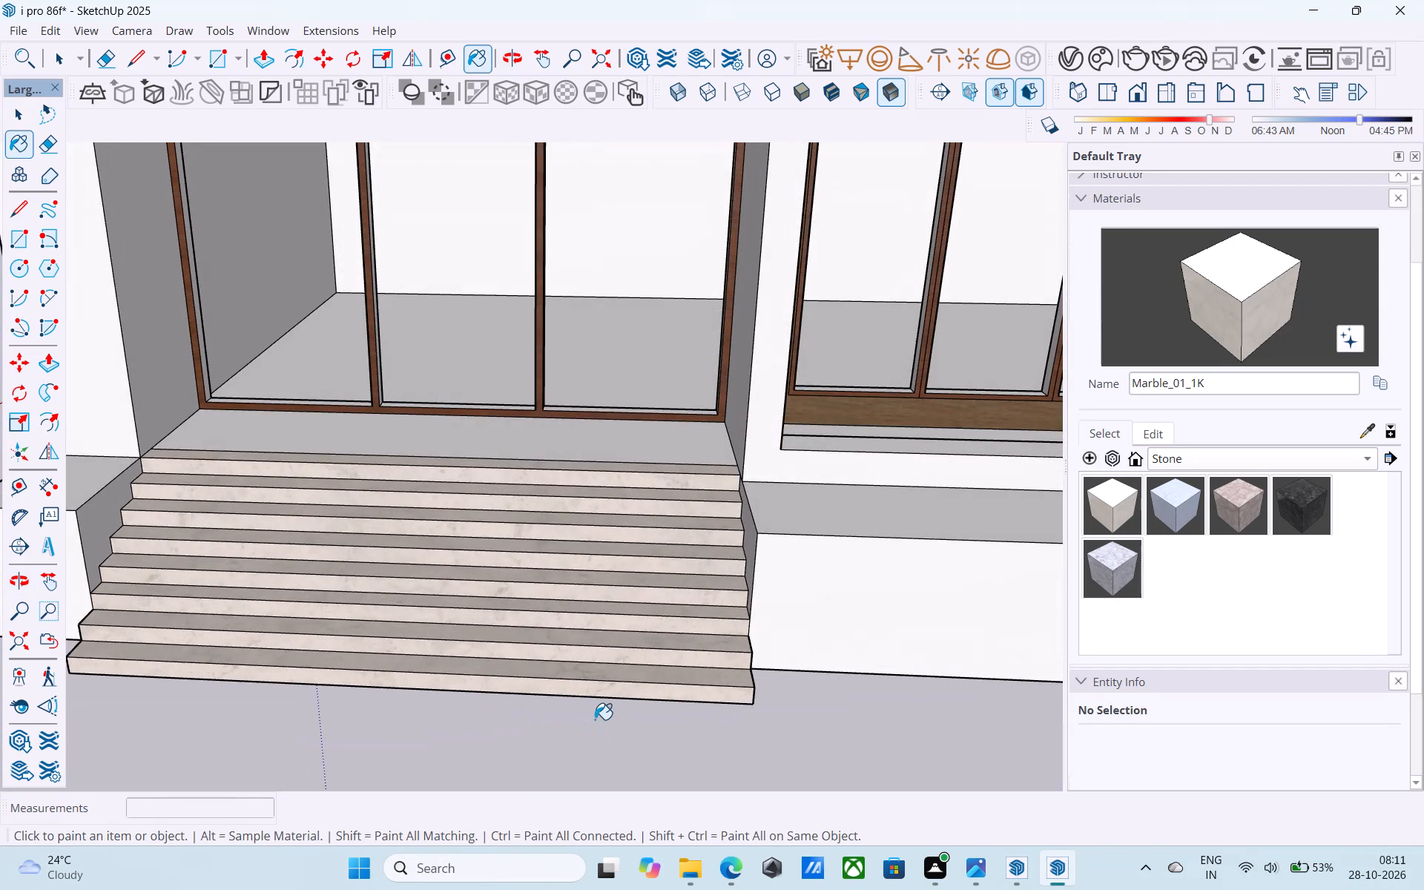
key("ctrl+s")
key("space")
Examine the whole building from the front, below, above and both sides to check its balconies and facade finishes.
scroll(595, 716, "down", 6)
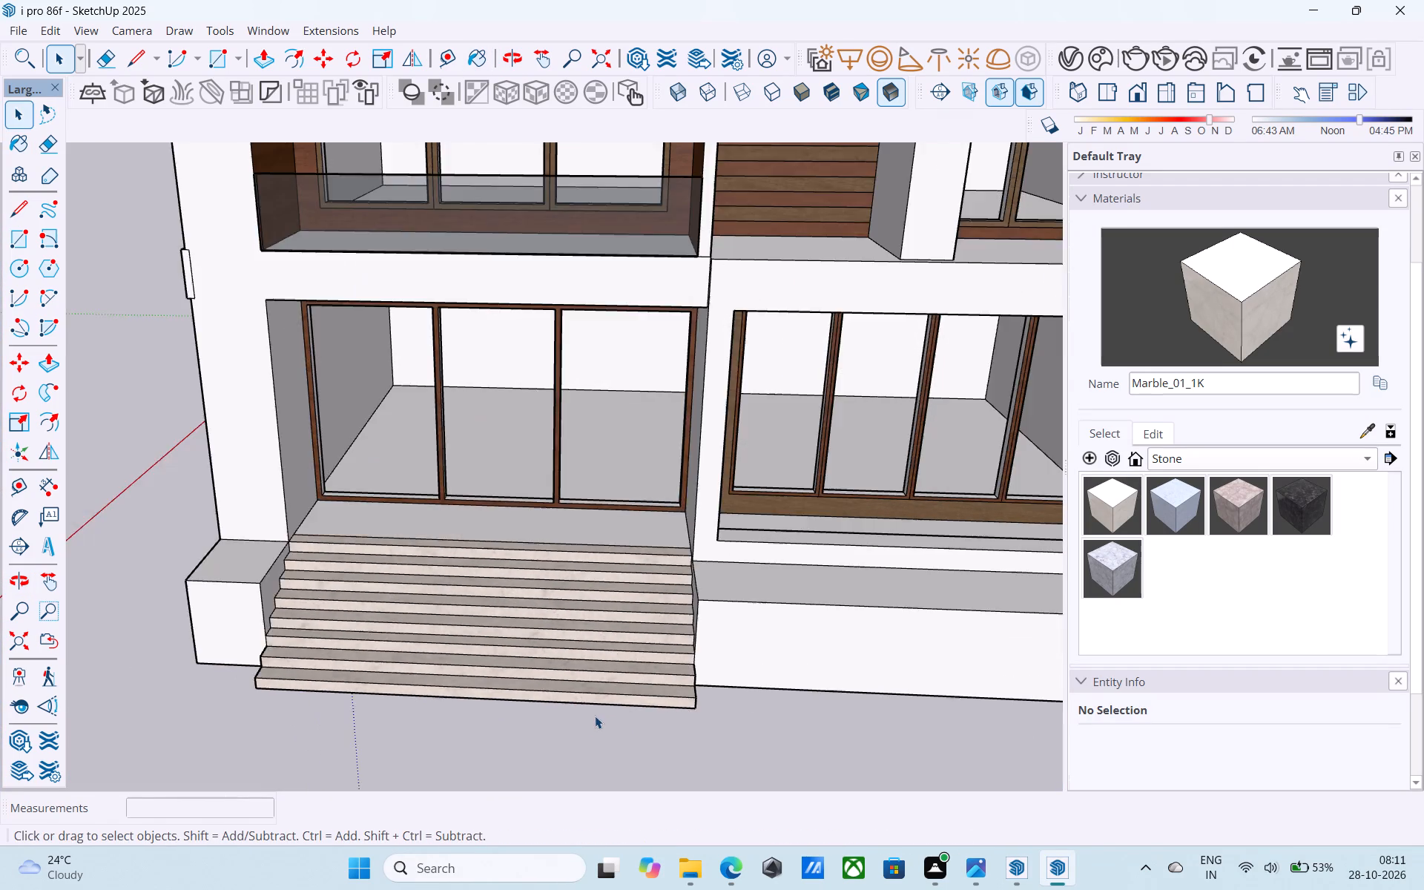
scroll(594, 693, "down", 9)
middle_click_drag(585, 667, 559, 728, "shift")
scroll(564, 690, "down", 5)
middle_click_drag(564, 690, 647, 462)
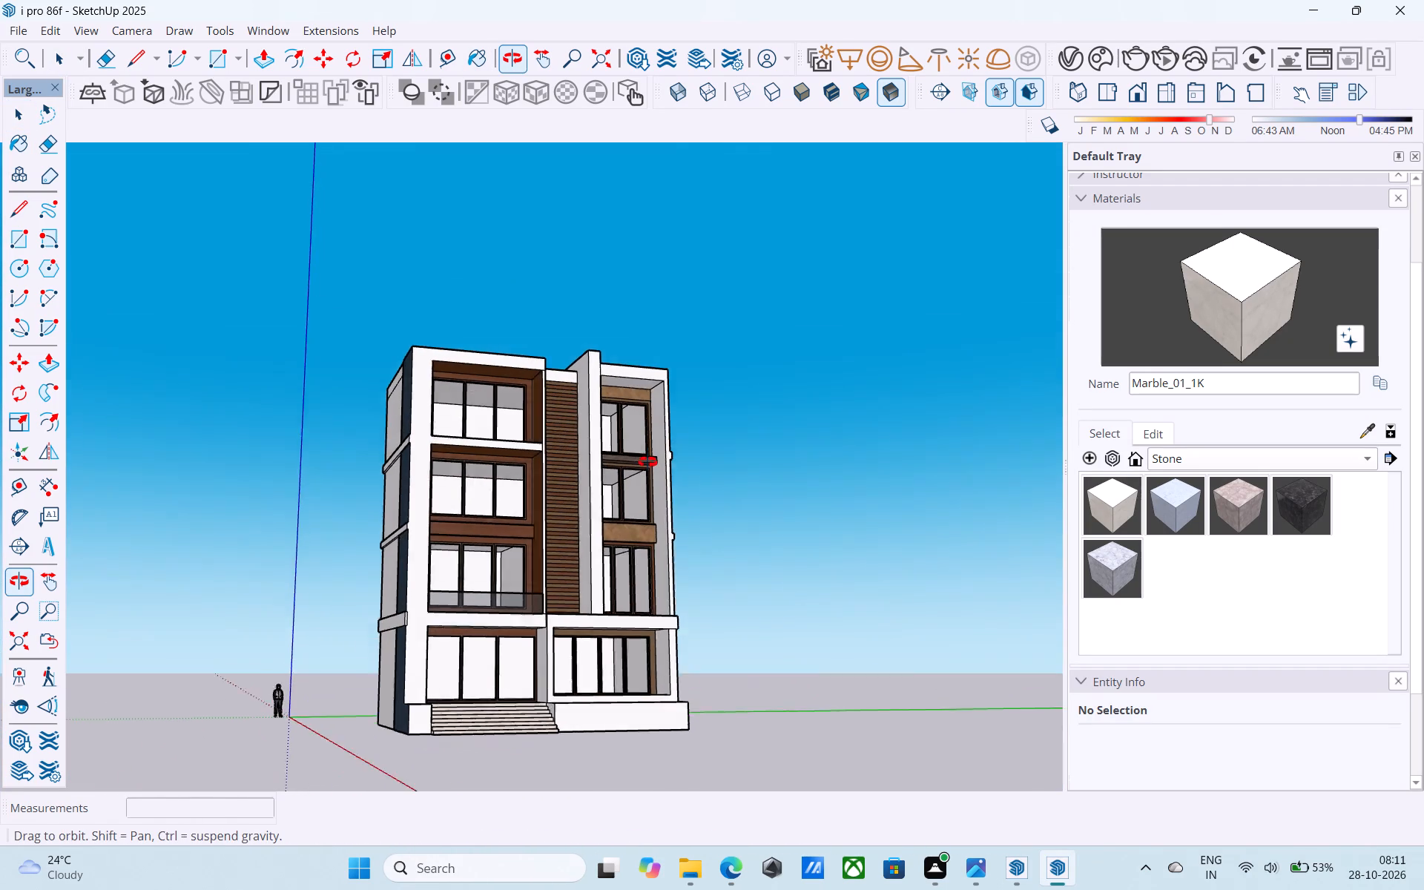
middle_click_drag(647, 462, 647, 461)
middle_click_drag(650, 467, 630, 491, "shift")
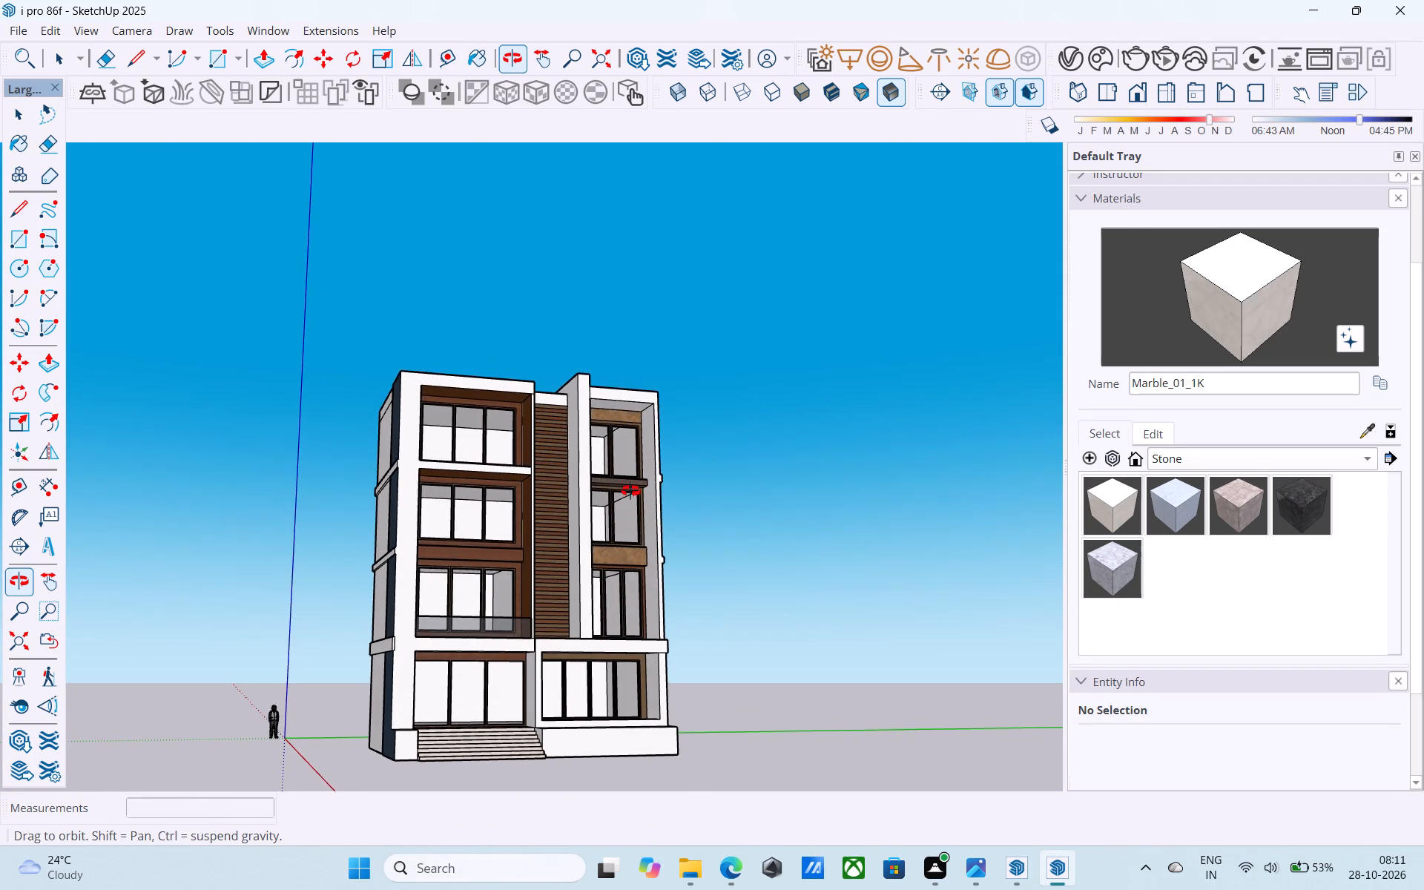
middle_click_drag(630, 491, 728, 356, "shift")
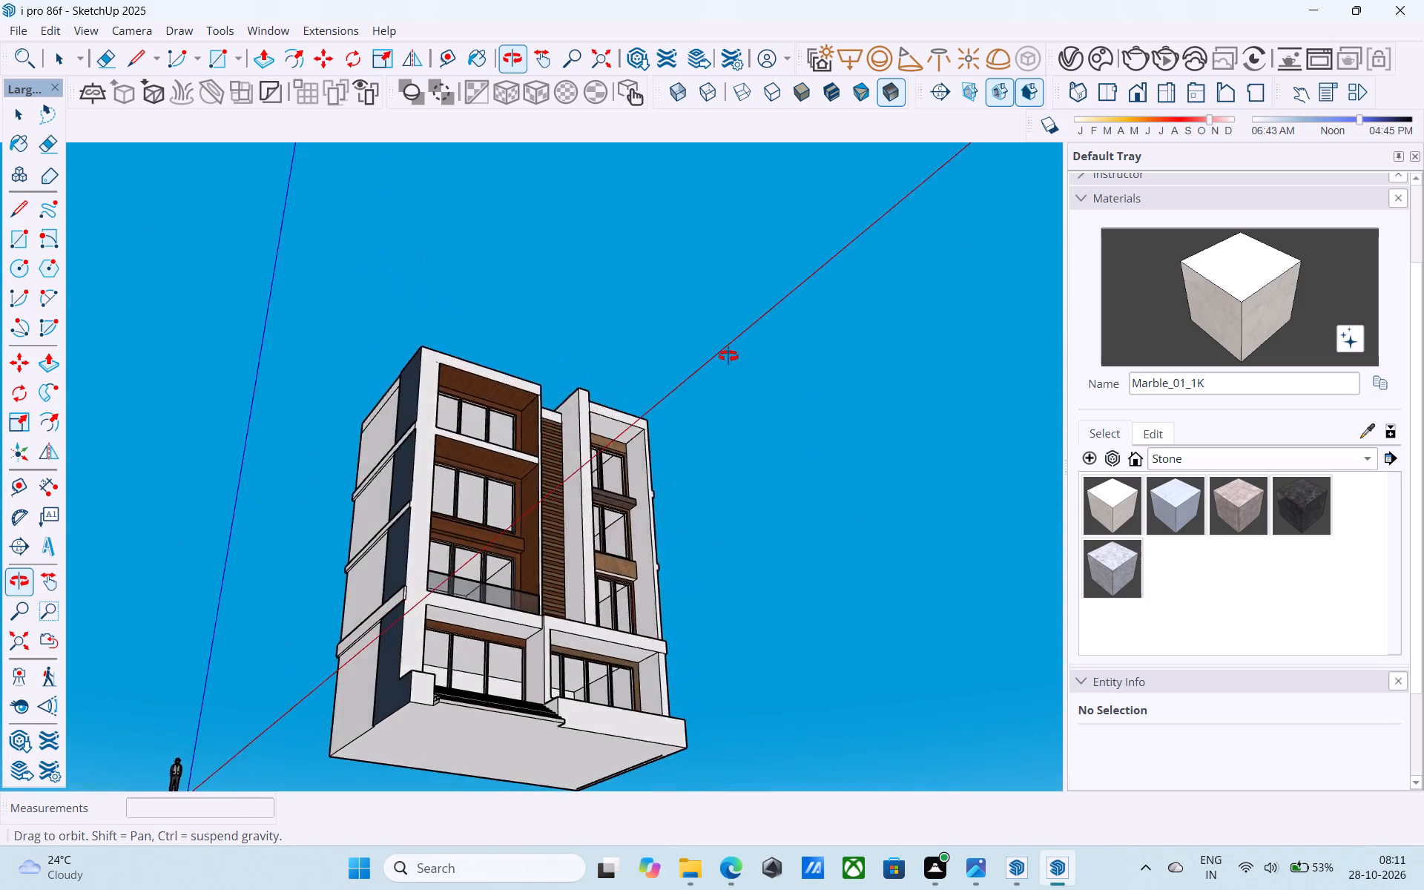
middle_click_drag(728, 356, 854, 574, "shift")
middle_click_drag(601, 562, 599, 578, "shift")
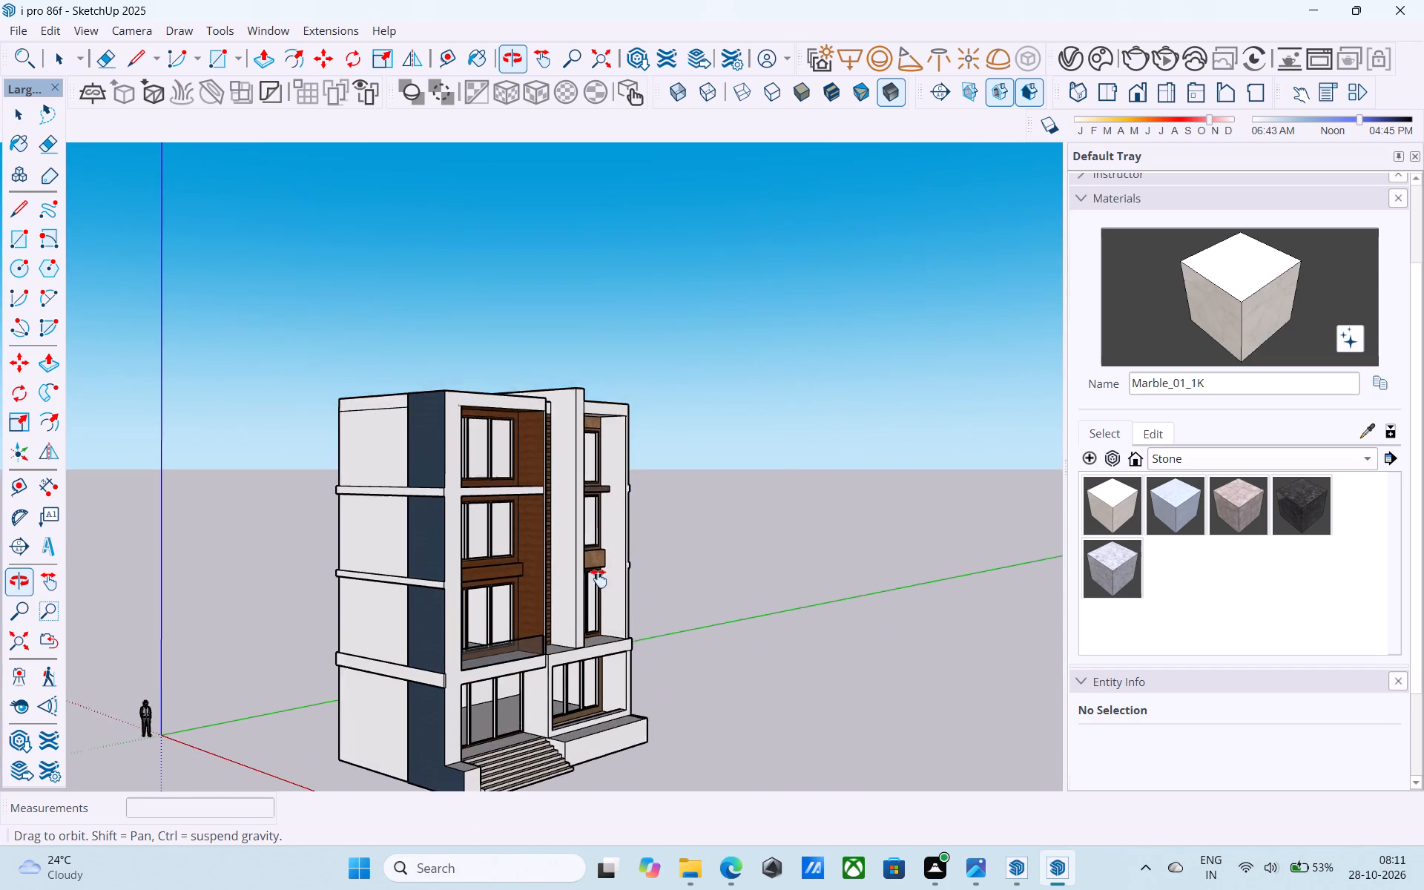
middle_click_drag(599, 578, 437, 658, "shift")
middle_click_drag(504, 598, 529, 666, "shift")
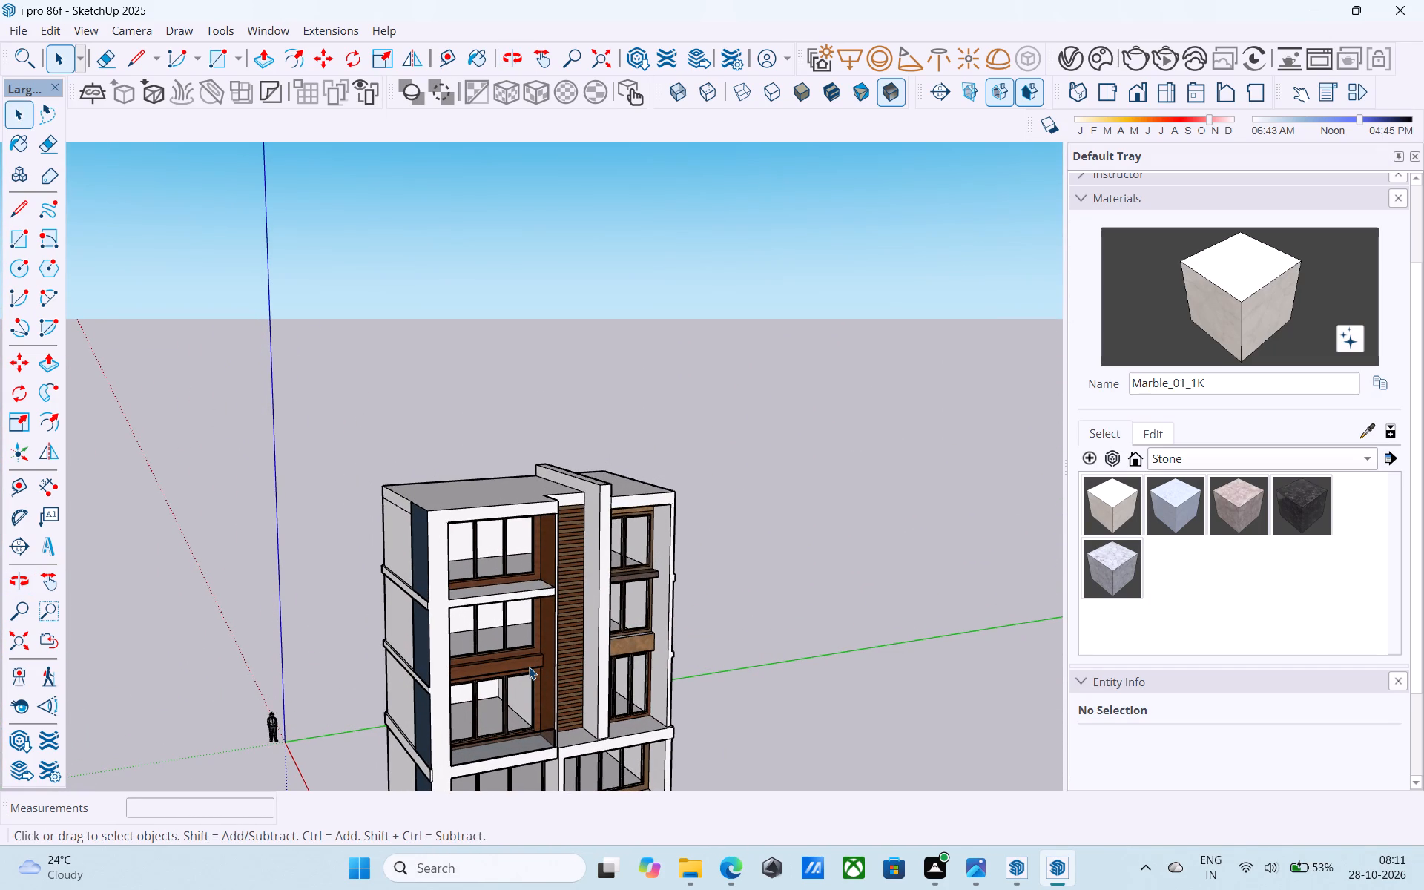
scroll(530, 667, "up", 4)
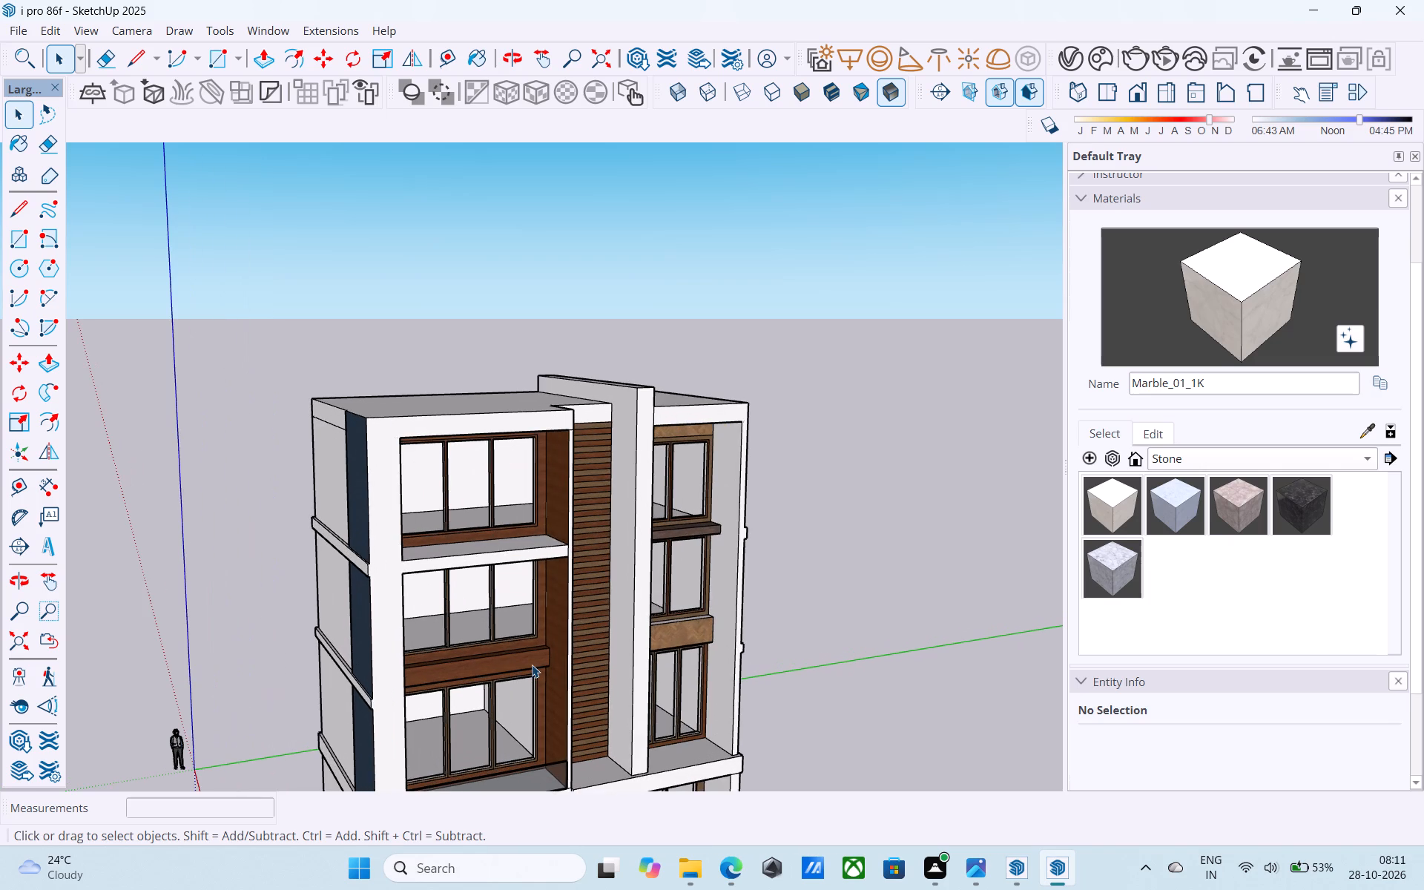
scroll(533, 662, "down", 4)
middle_click_drag(534, 662, 209, 666, "shift")
scroll(466, 598, "up", 4)
middle_click_drag(466, 598, 345, 645, "shift")
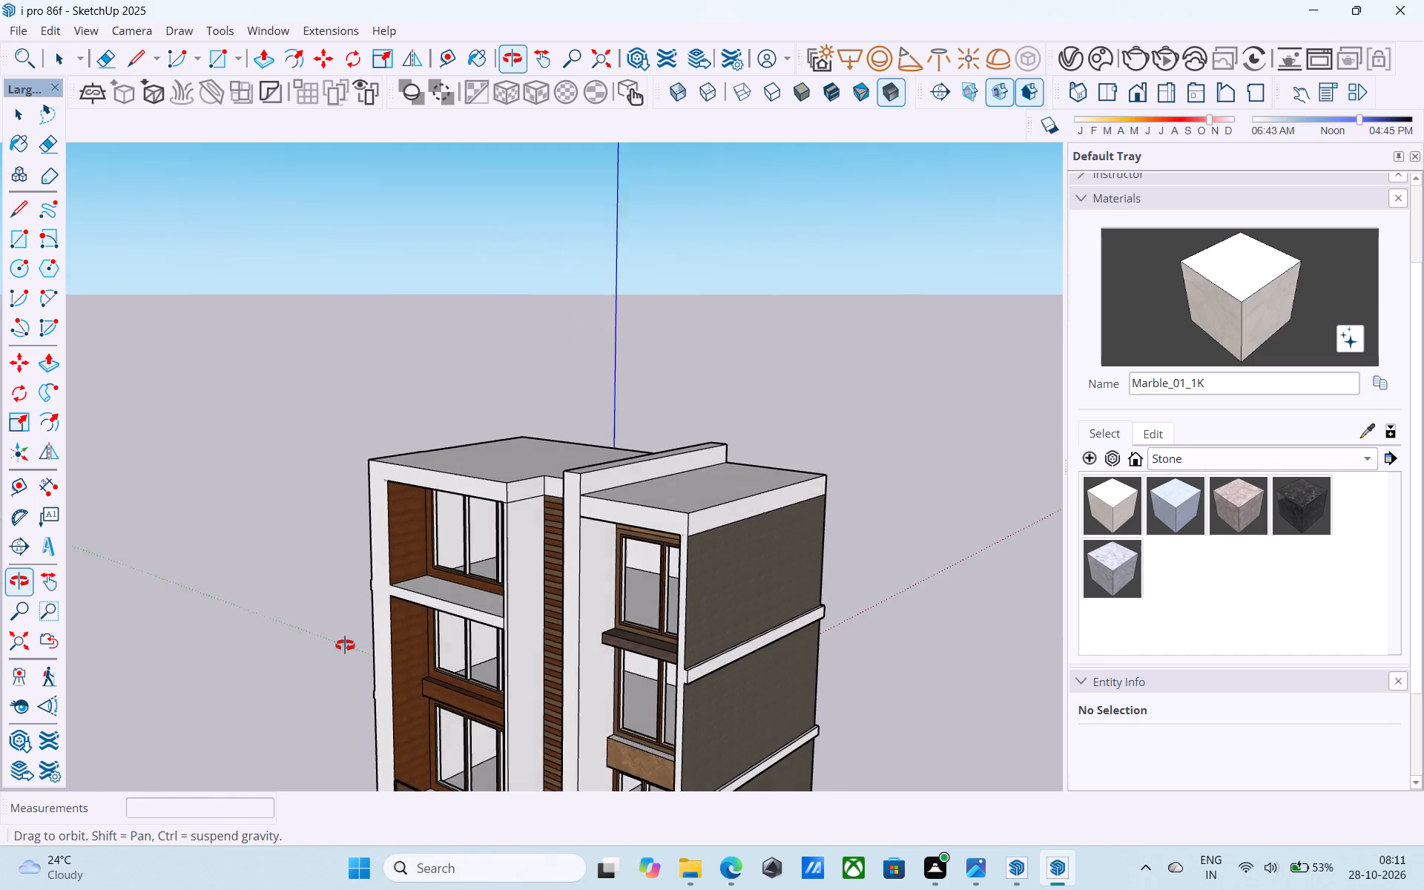
middle_click_drag(345, 645, 343, 649, "shift")
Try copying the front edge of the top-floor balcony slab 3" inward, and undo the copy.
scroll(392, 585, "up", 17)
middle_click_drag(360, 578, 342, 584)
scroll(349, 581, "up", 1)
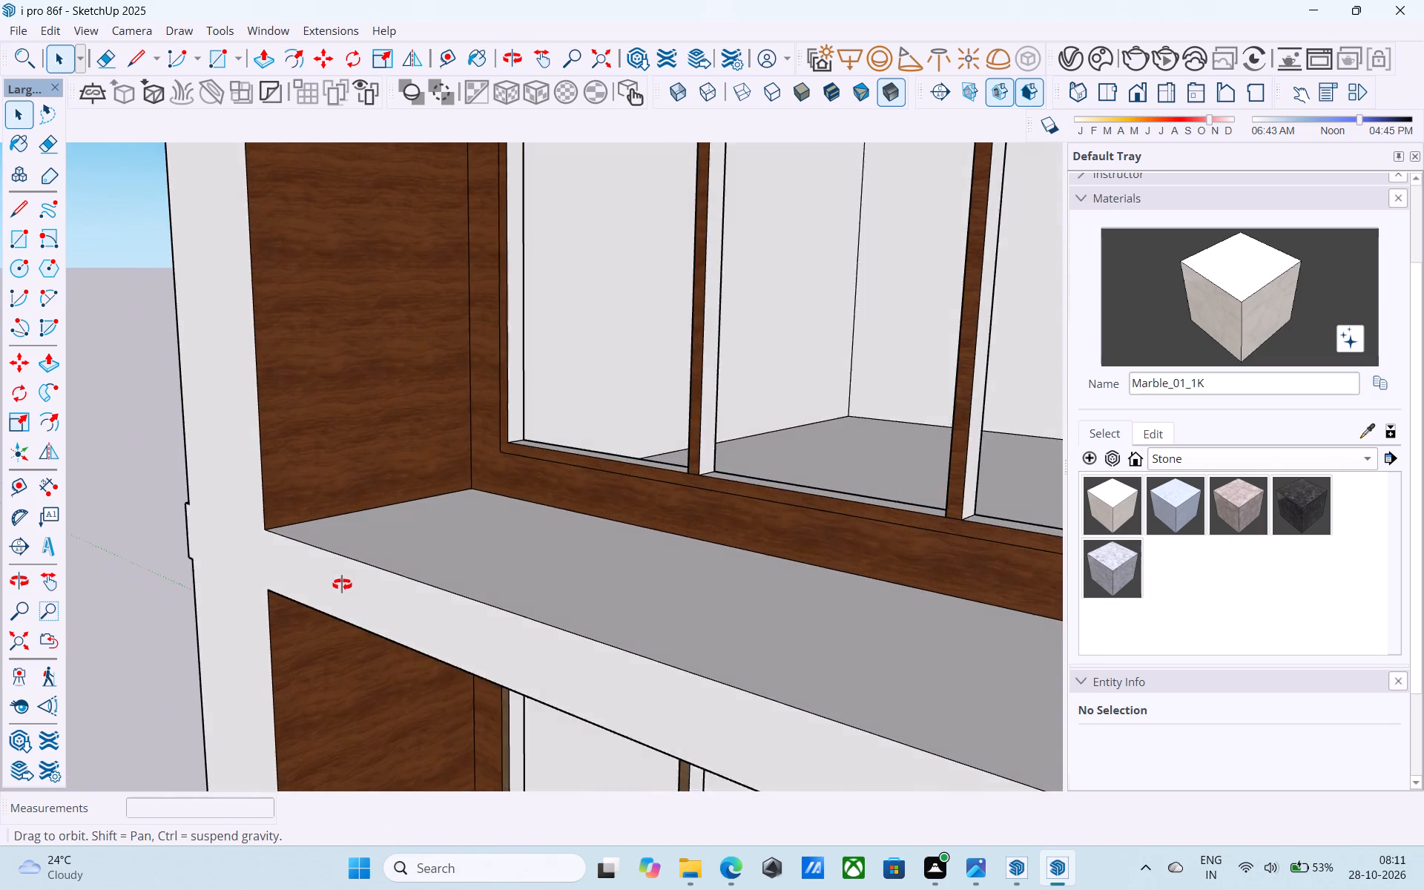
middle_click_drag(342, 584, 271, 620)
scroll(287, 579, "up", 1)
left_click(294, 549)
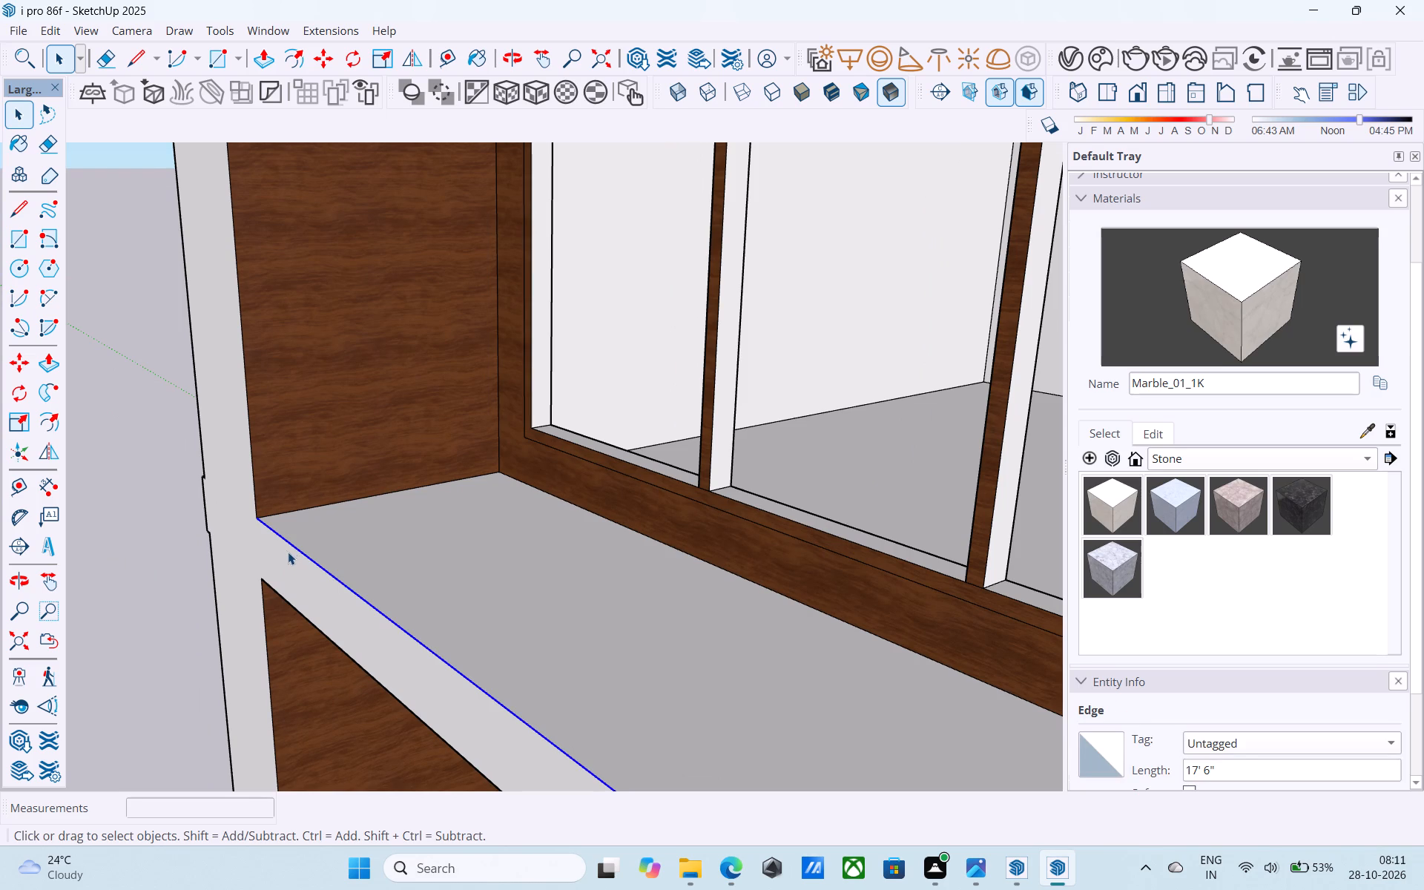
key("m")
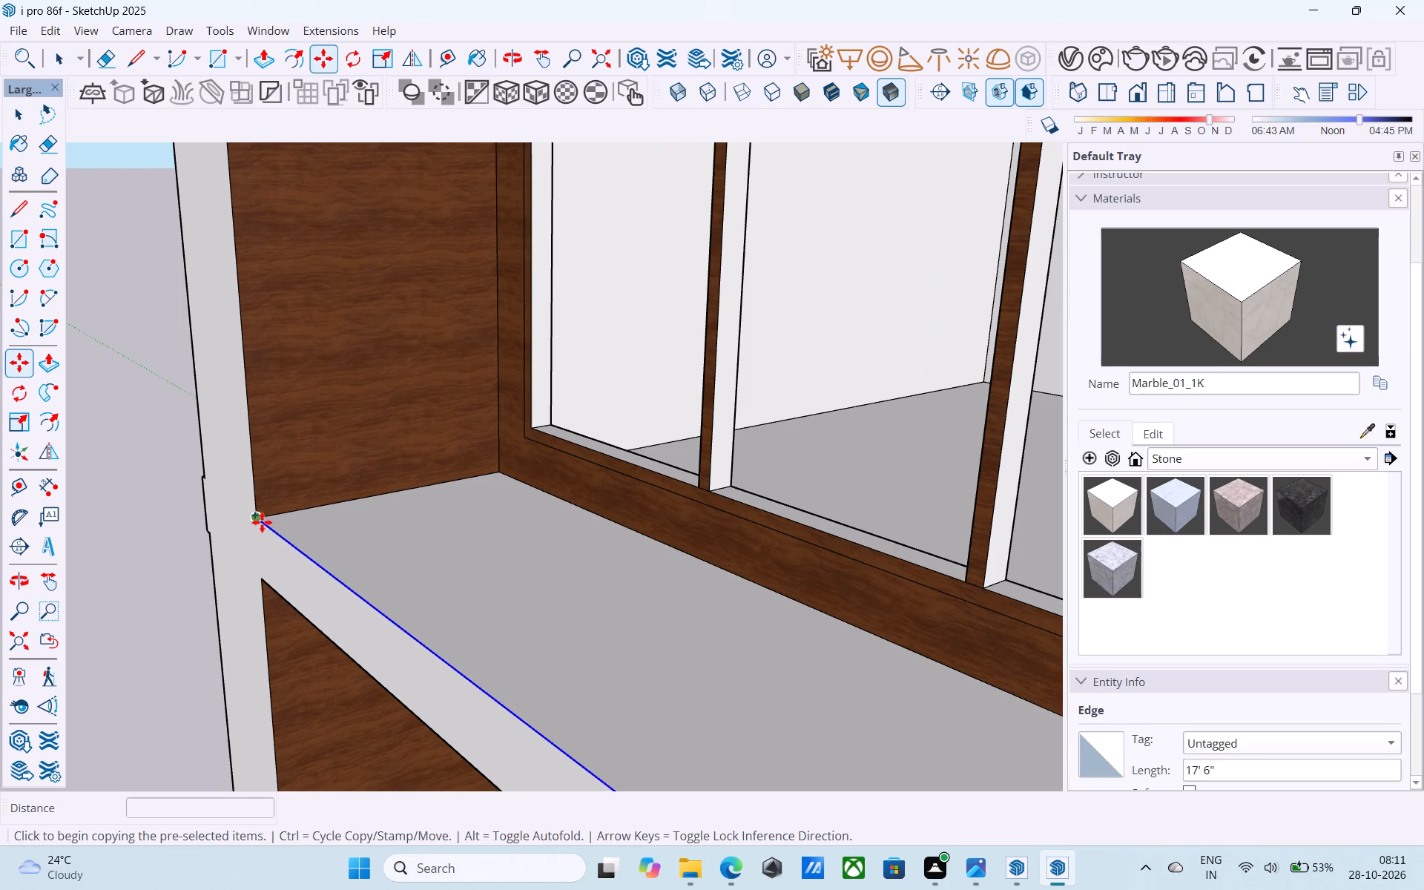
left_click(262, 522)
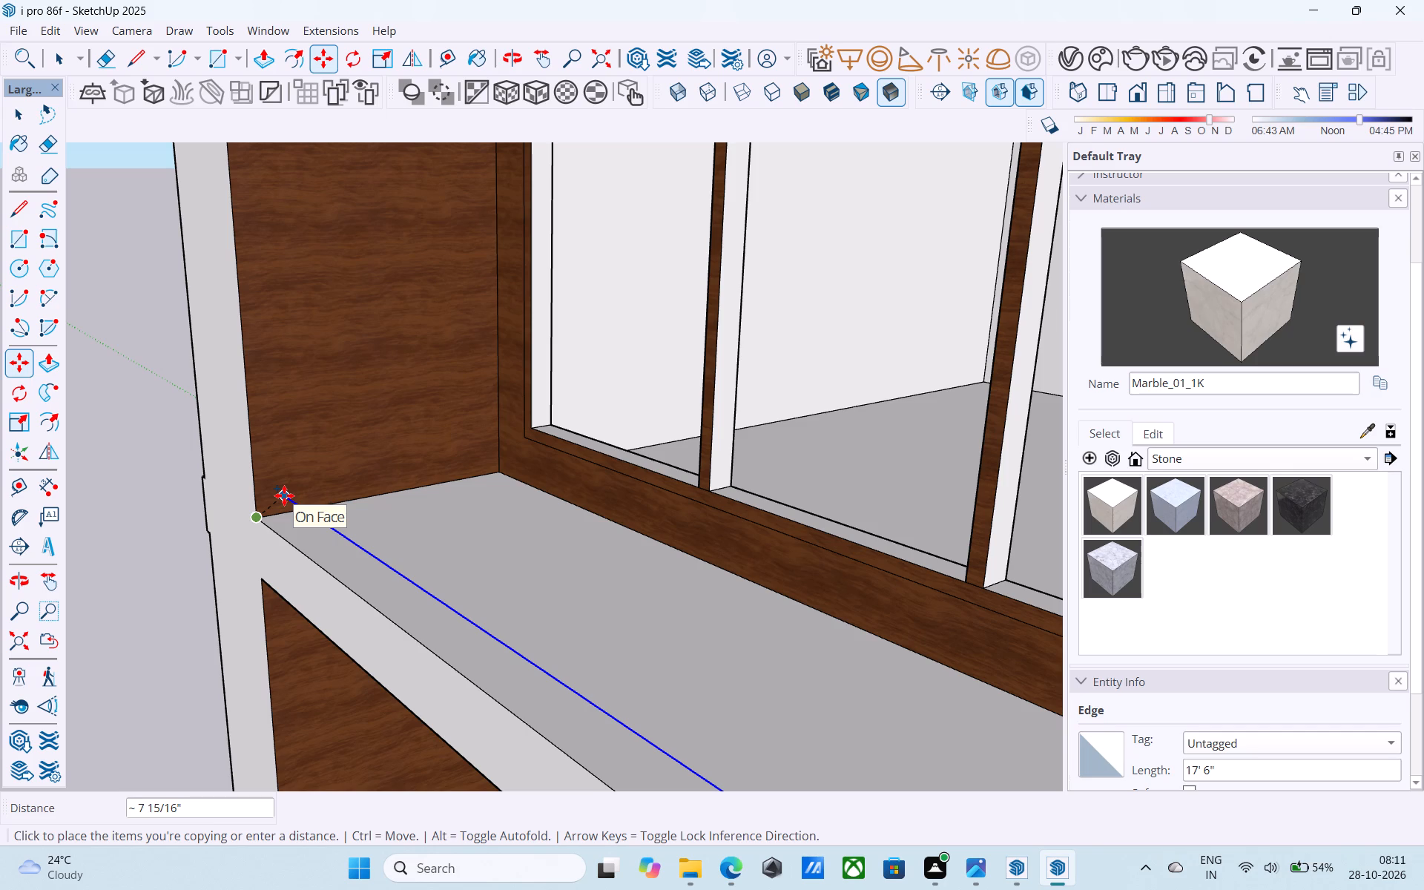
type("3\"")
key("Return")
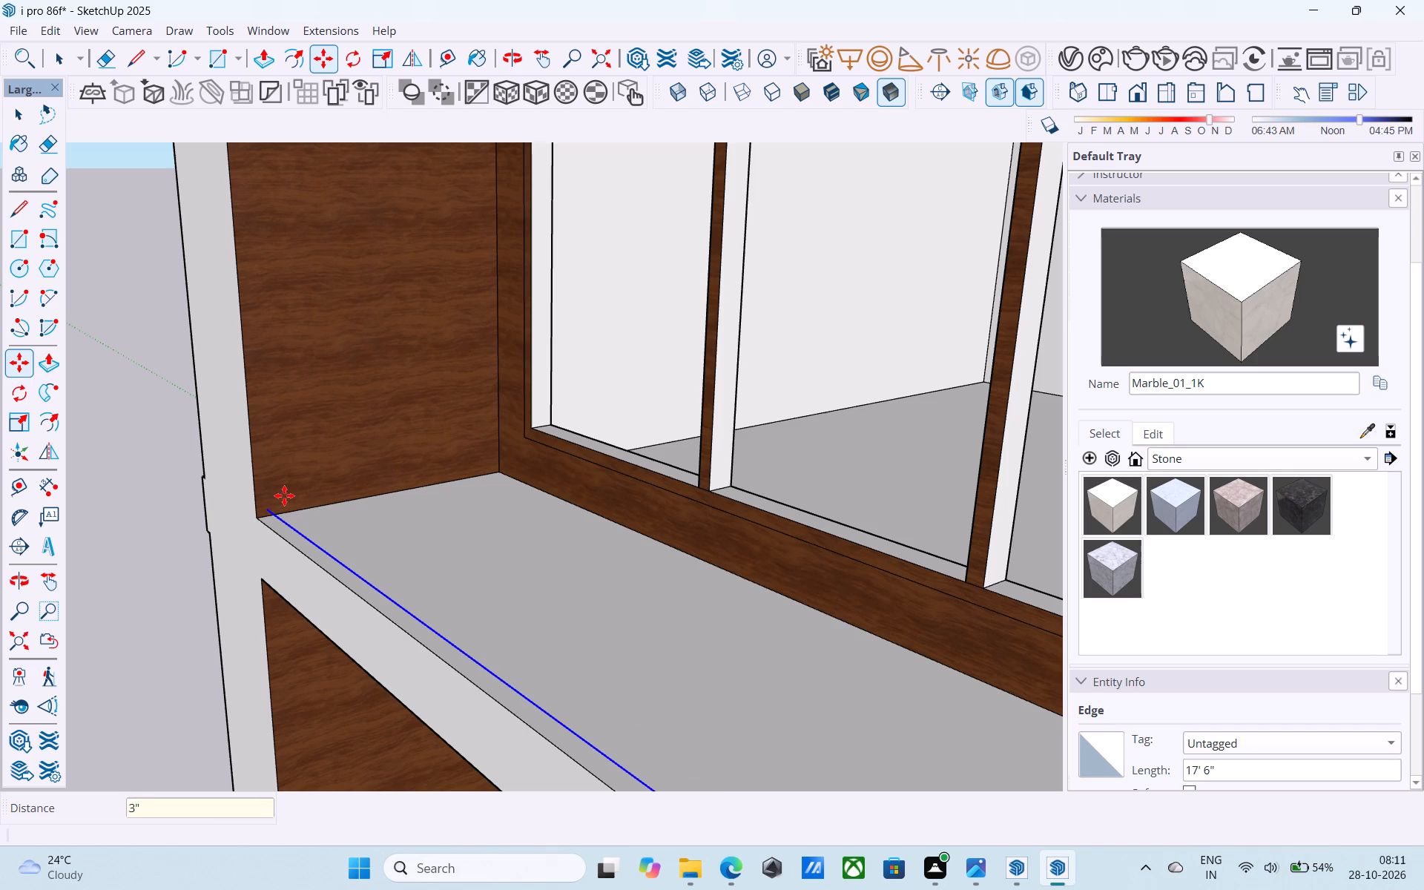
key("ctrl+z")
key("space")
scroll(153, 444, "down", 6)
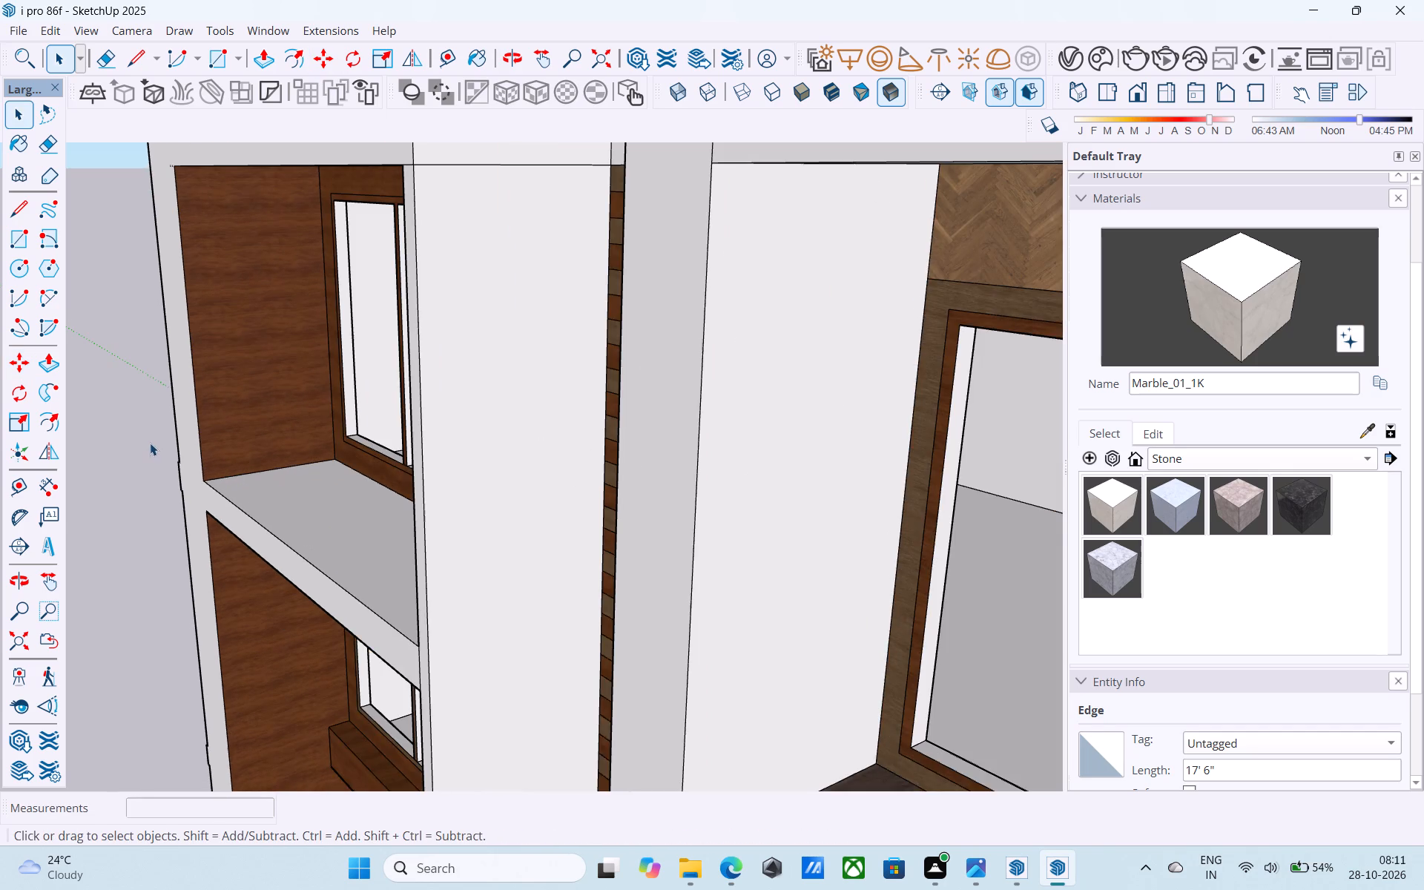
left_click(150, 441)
Copy the glass railing from the first-floor balcony straight up 26' 3" to the front corner of the top-floor balcony.
scroll(157, 445, "down", 4)
middle_click_drag(170, 461, 328, 279, "shift")
middle_click_drag(449, 656, 412, 581, "shift")
left_click(377, 633)
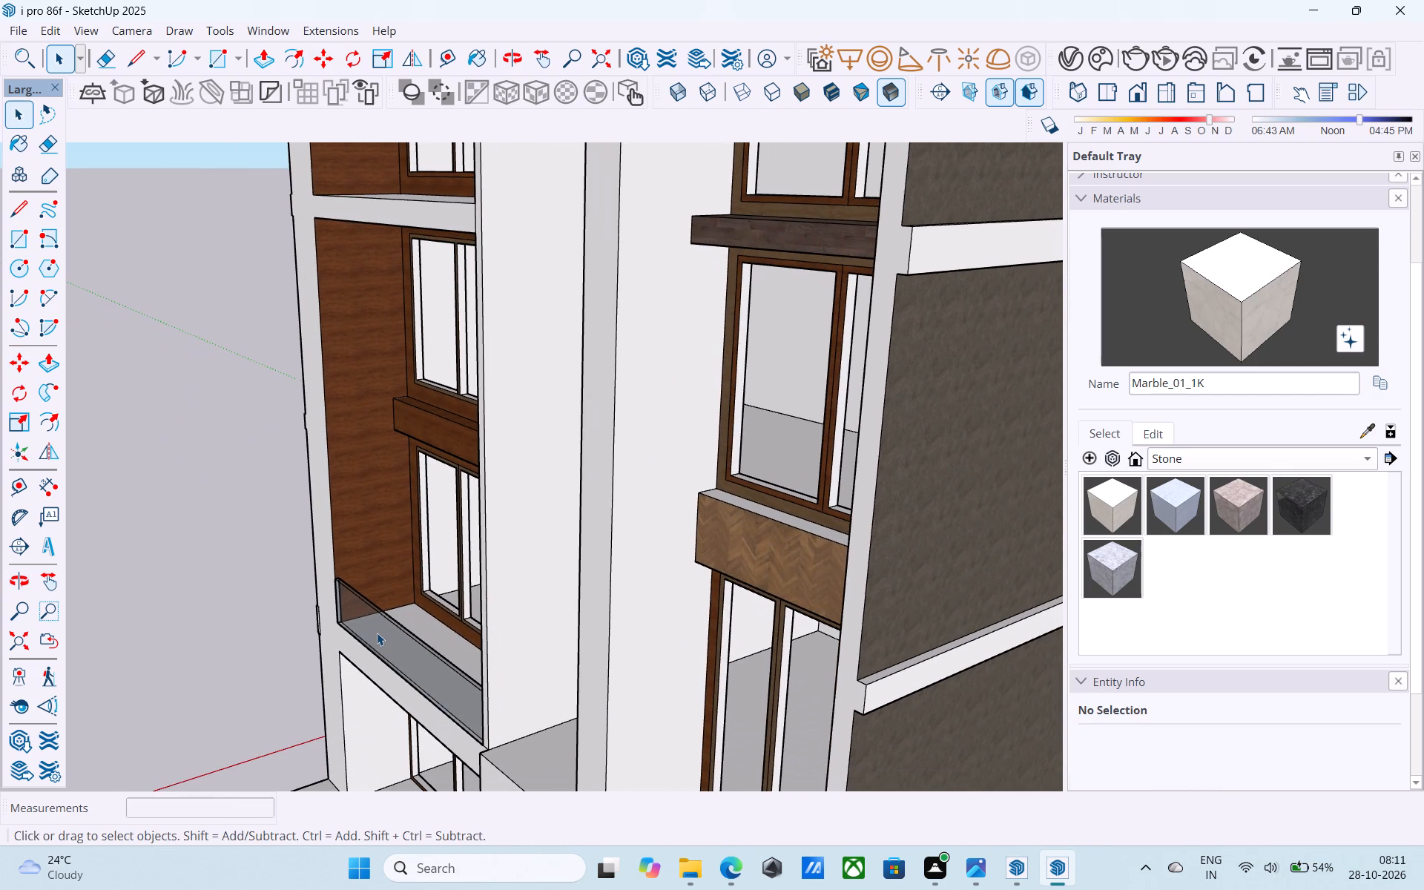
key("m")
middle_click_drag(298, 631, 403, 640)
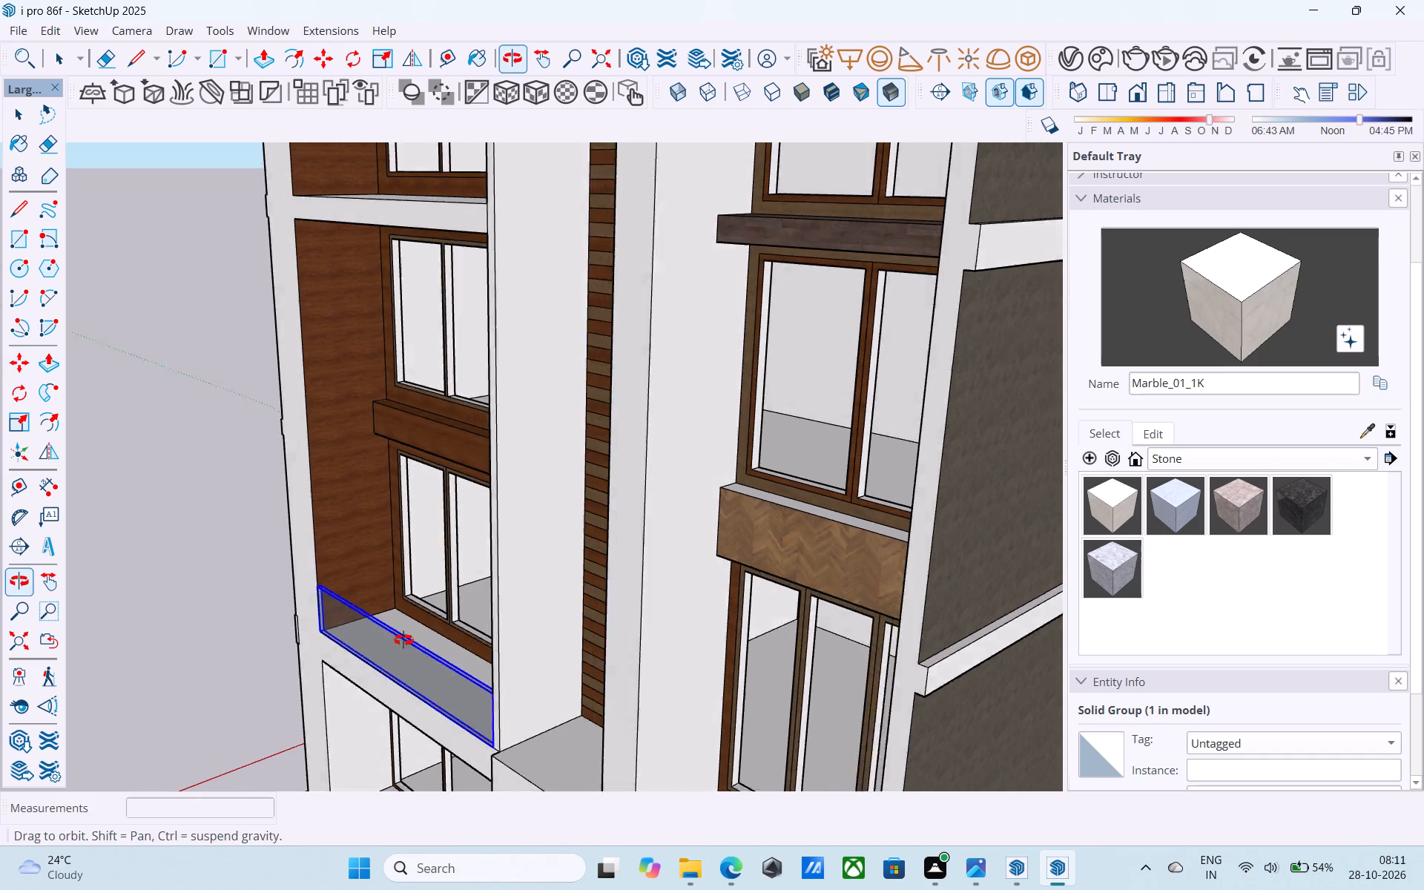
middle_click_drag(403, 640, 432, 647)
scroll(297, 681, "up", 5)
scroll(293, 681, "down", 1)
scroll(293, 681, "up", 14)
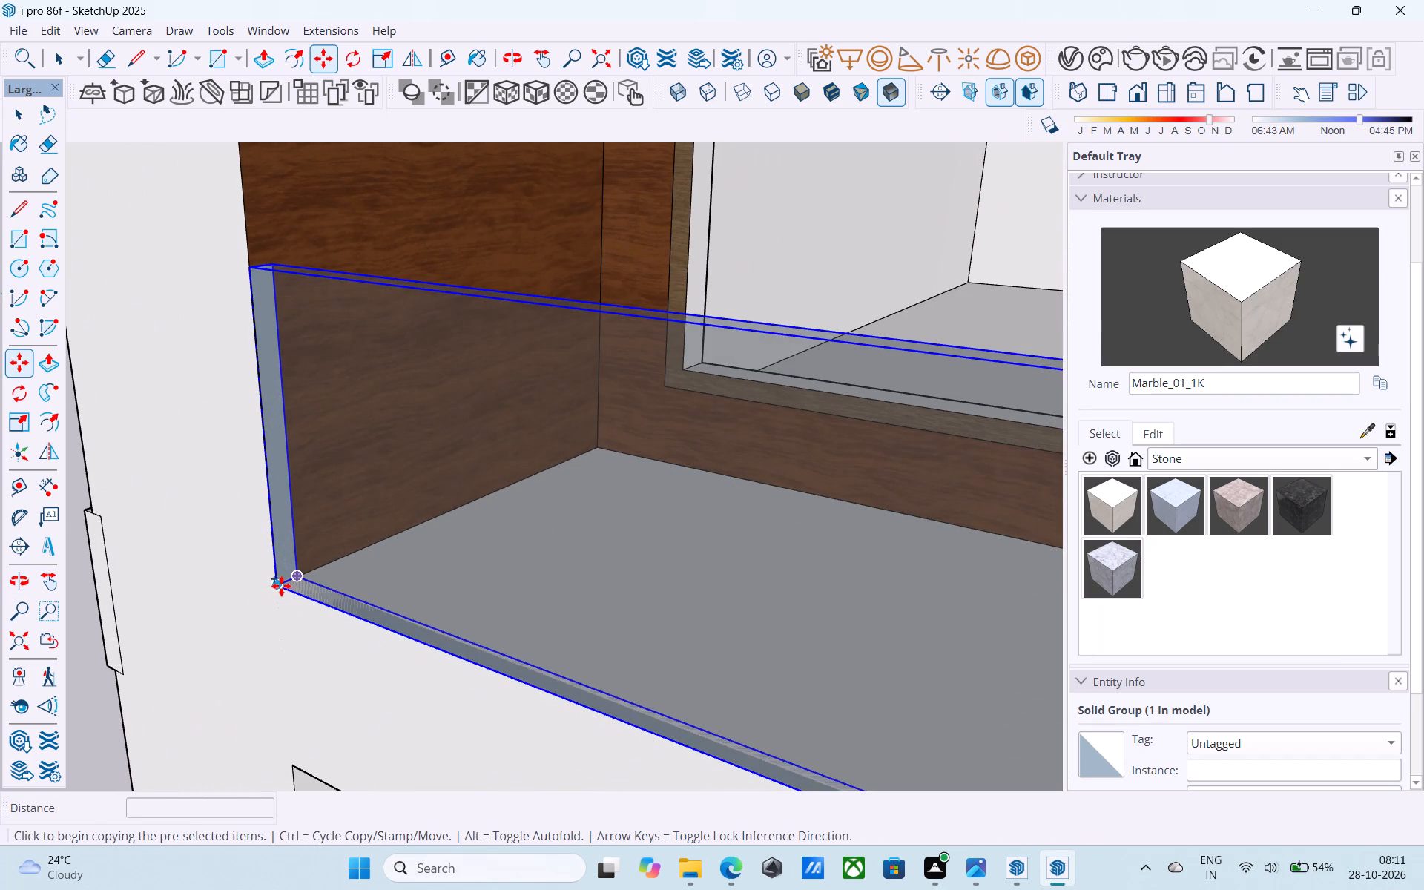
left_click(281, 586)
scroll(286, 500, "down", 11)
middle_click_drag(279, 507, 303, 679, "shift")
scroll(309, 681, "down", 9)
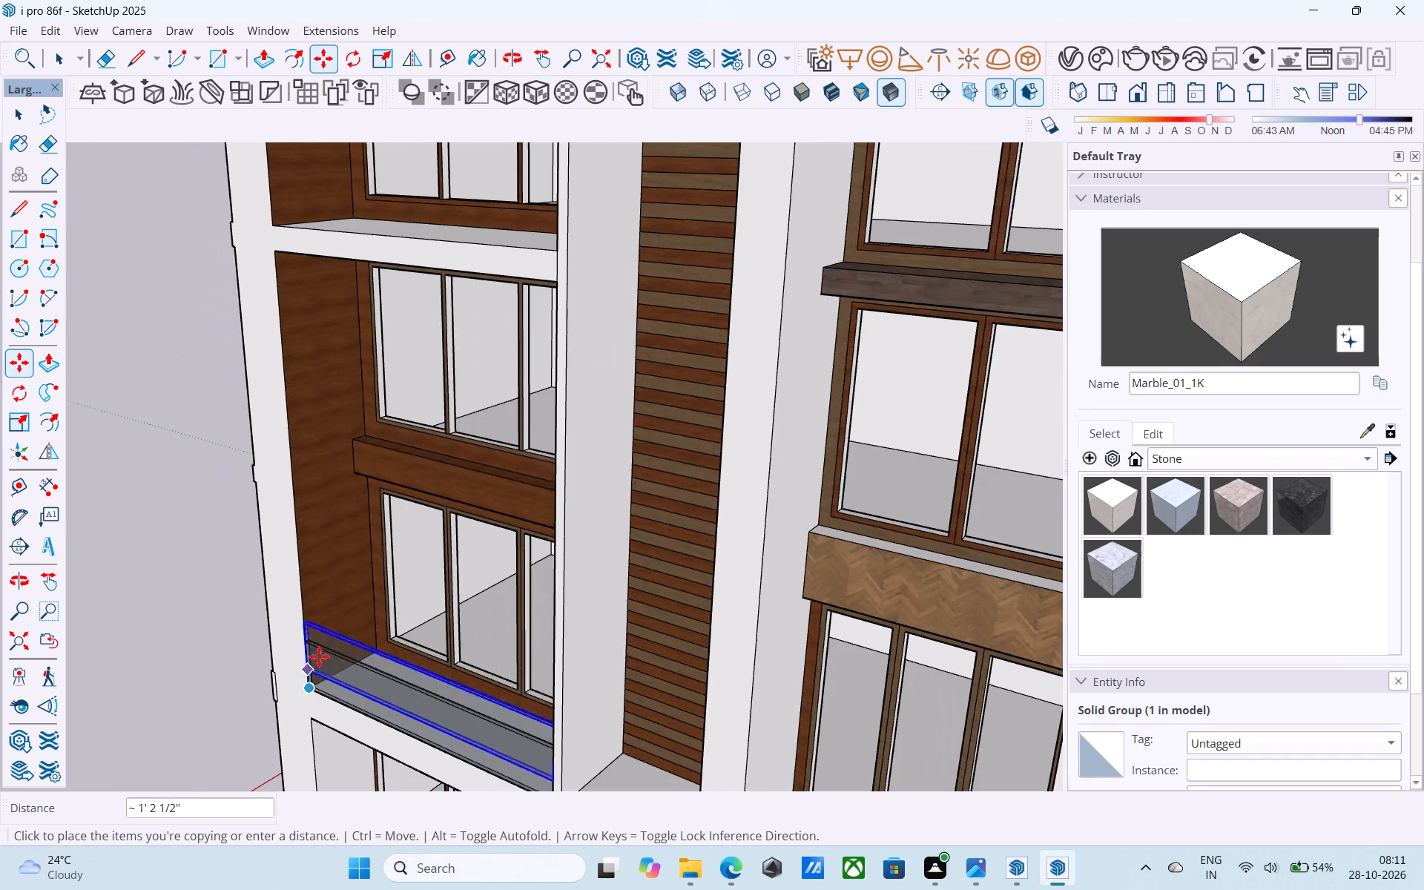
middle_click_drag(329, 339, 357, 607)
scroll(304, 481, "up", 9)
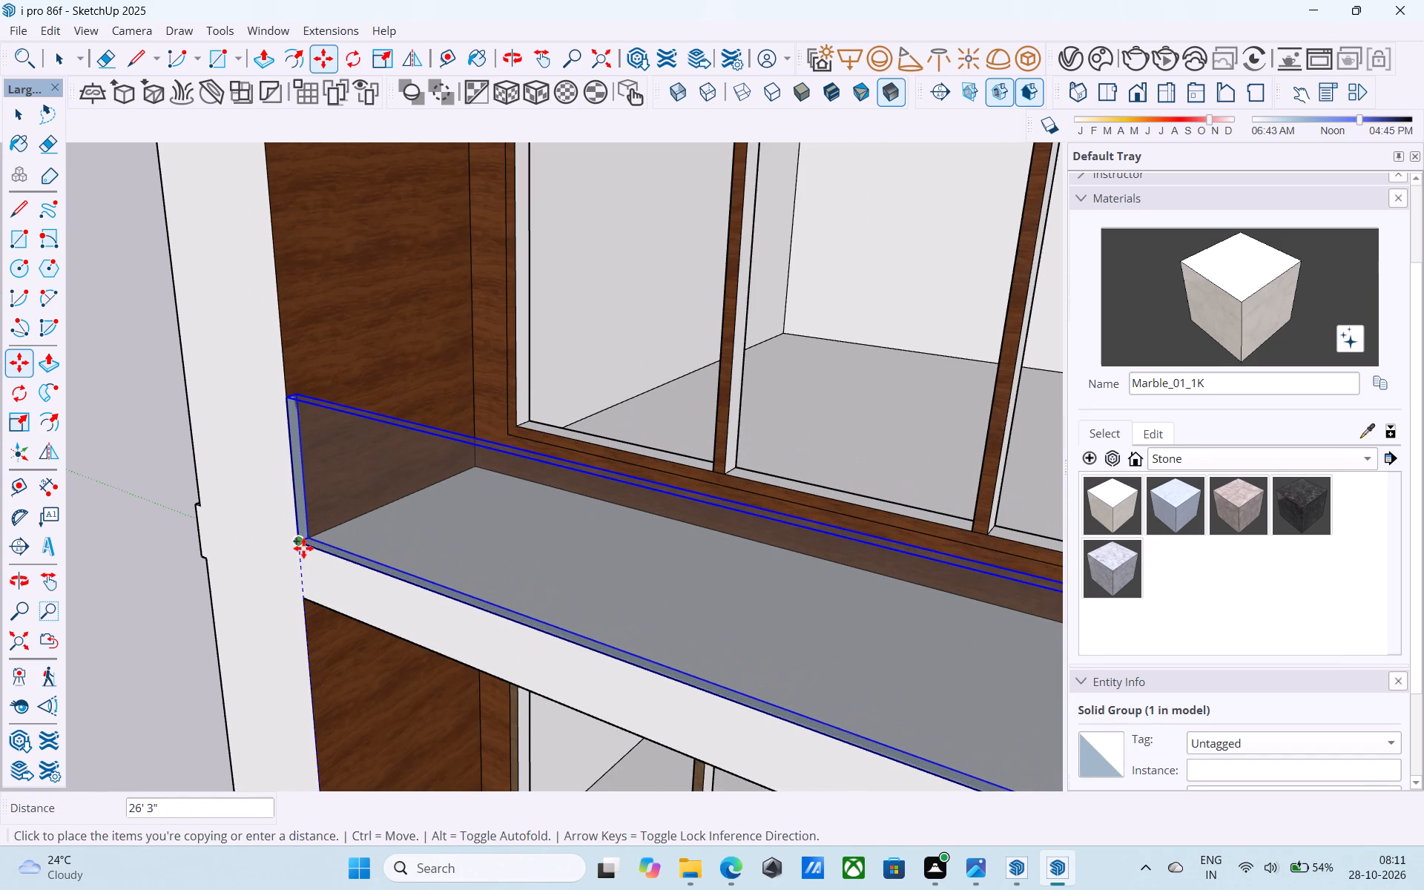
left_click(303, 548)
scroll(297, 542, "down", 14)
middle_click_drag(285, 524, 441, 478)
key("space")
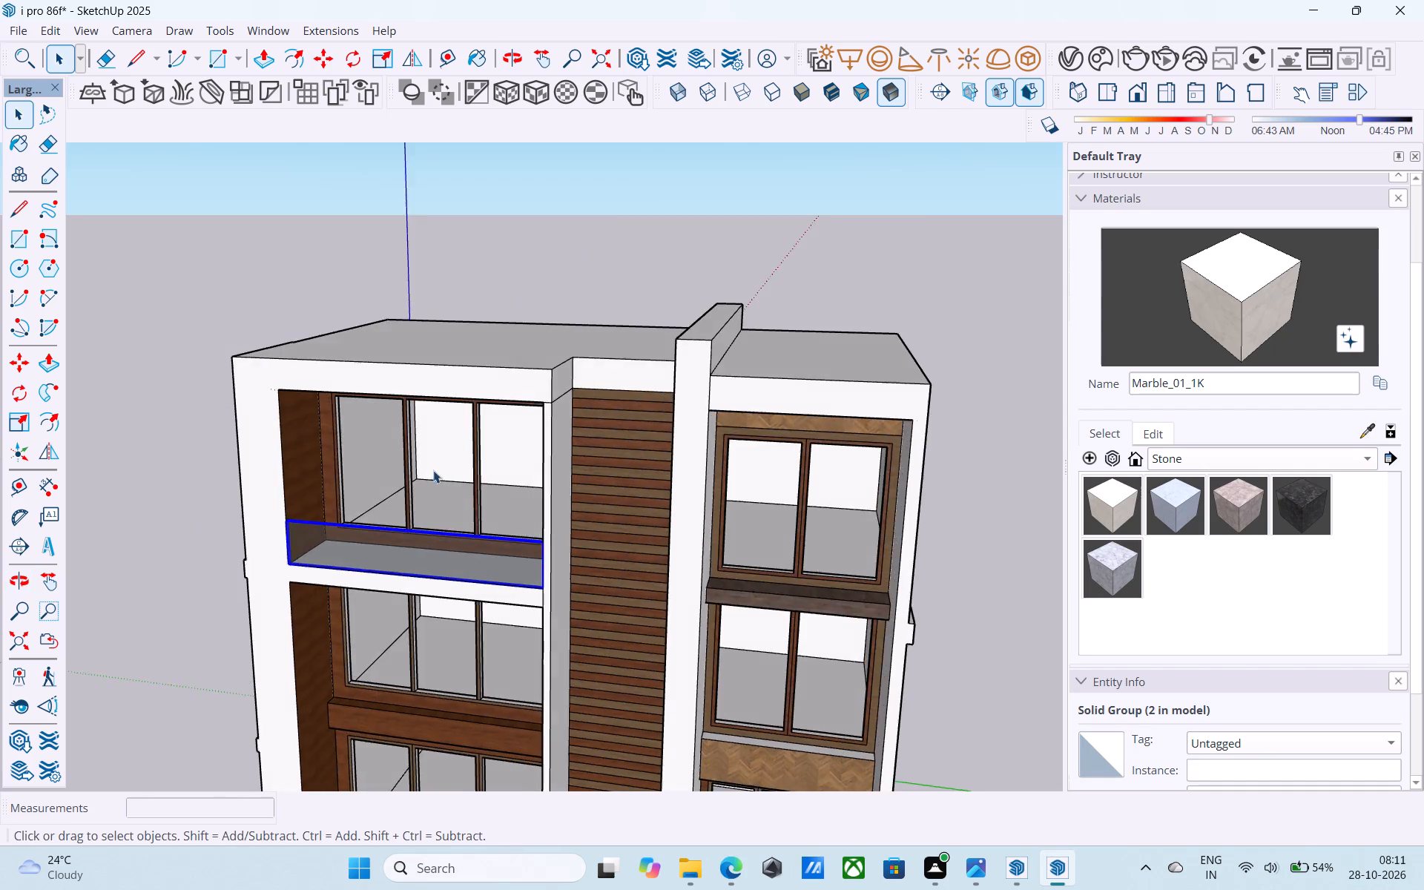
Save the model.
scroll(433, 470, "down", 5)
key("ctrl+s")
Examine the front facade with both glass railings in place from several angles.
scroll(433, 470, "down", 5)
middle_click_drag(375, 403, 389, 384, "shift")
scroll(484, 509, "up", 2)
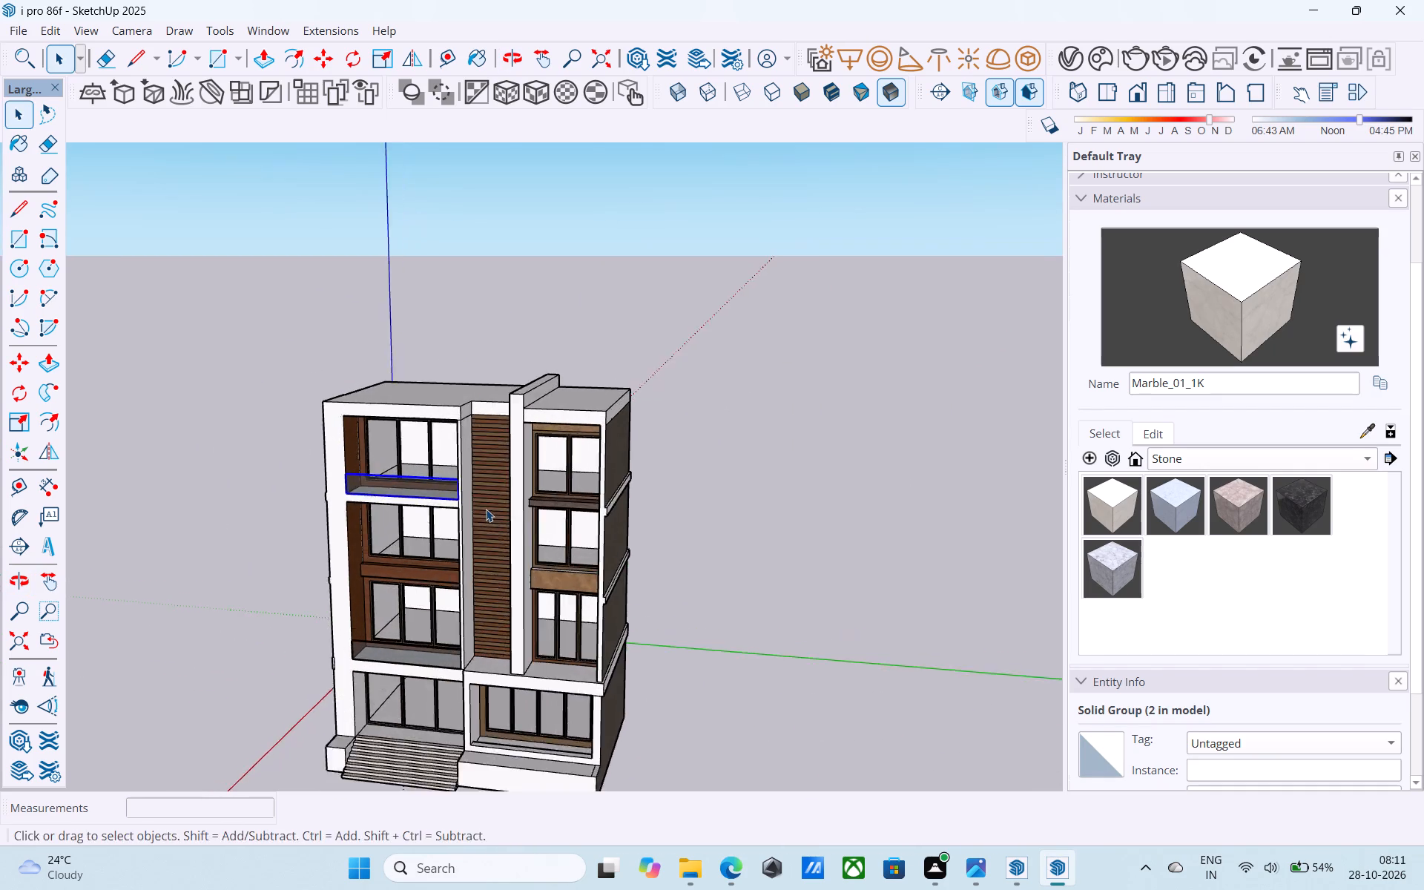
scroll(486, 509, "up", 2)
middle_click_drag(423, 554, 725, 466)
middle_click_drag(725, 467, 715, 464, "shift")
left_click(715, 464)
middle_click_drag(699, 475, 596, 418)
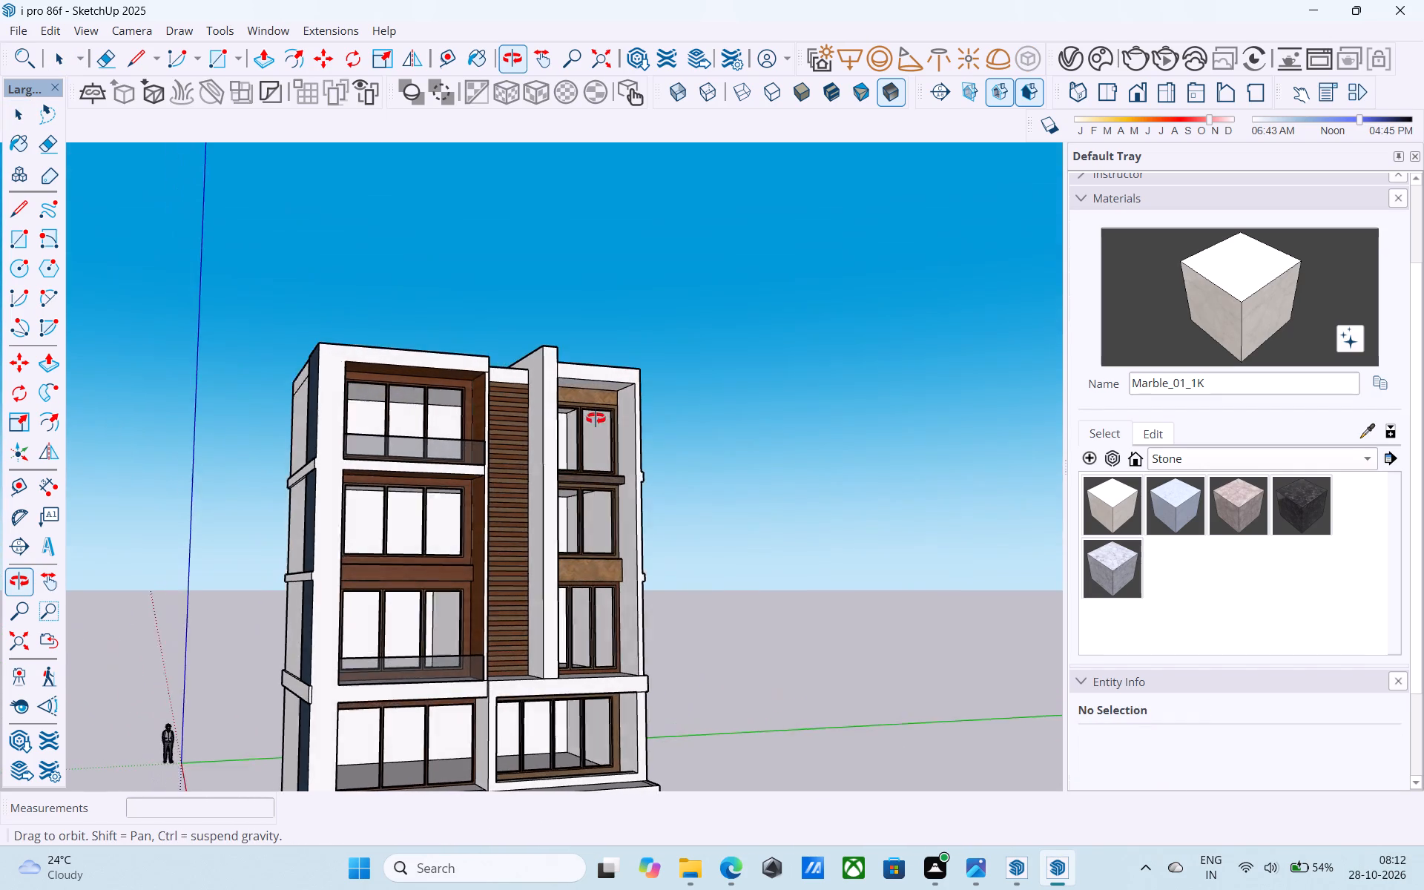
middle_click_drag(596, 418, 604, 448)
middle_click_drag(598, 479, 488, 501, "shift")
Copy the wood slat panel's top edge 2' up to the roof edge, dividing the white band above into 3 equal strips.
scroll(503, 357, "up", 3)
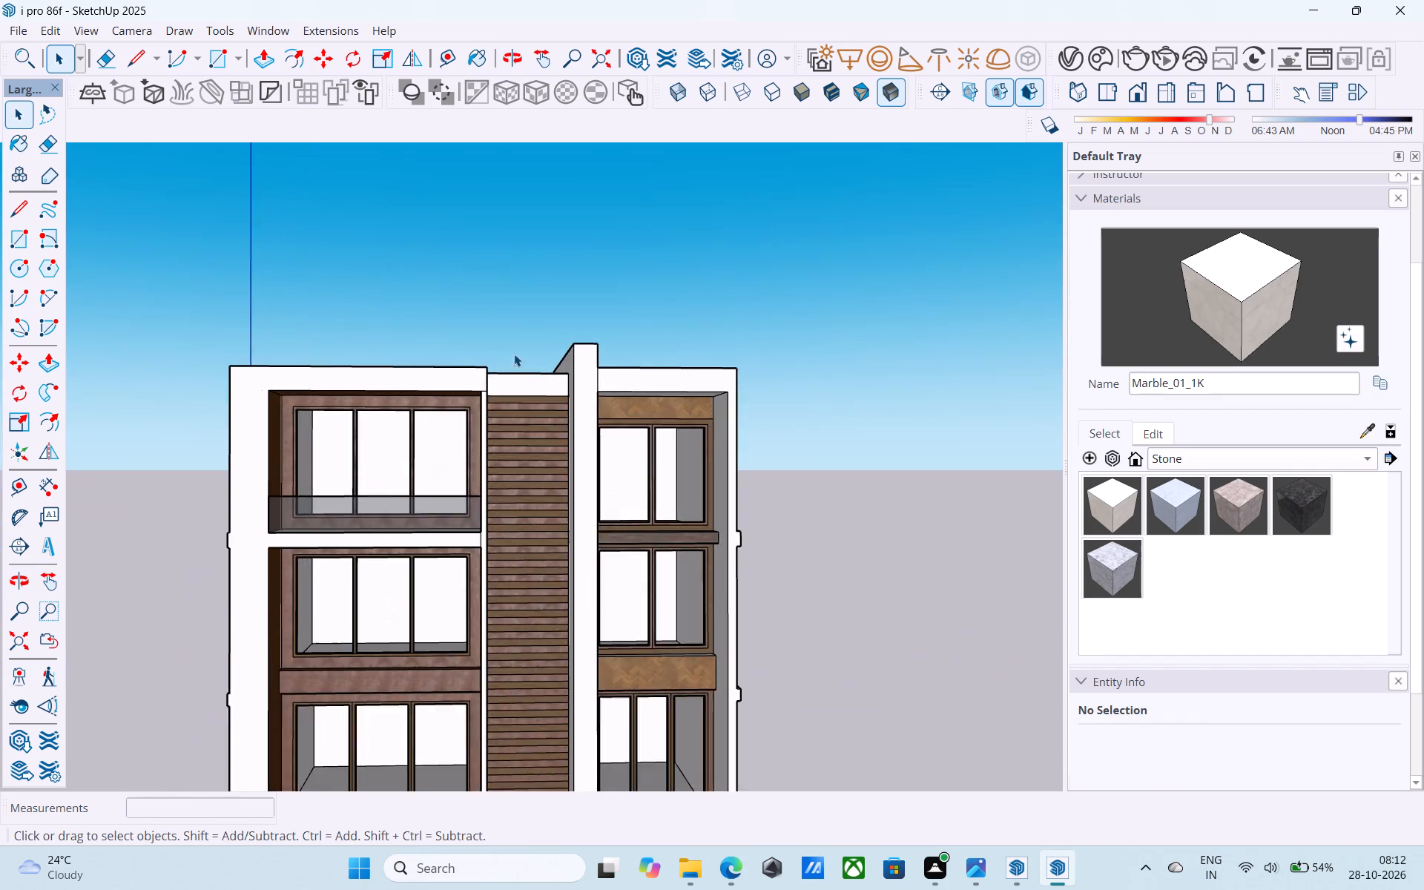
scroll(514, 354, "up", 11)
middle_click_drag(504, 403, 472, 441)
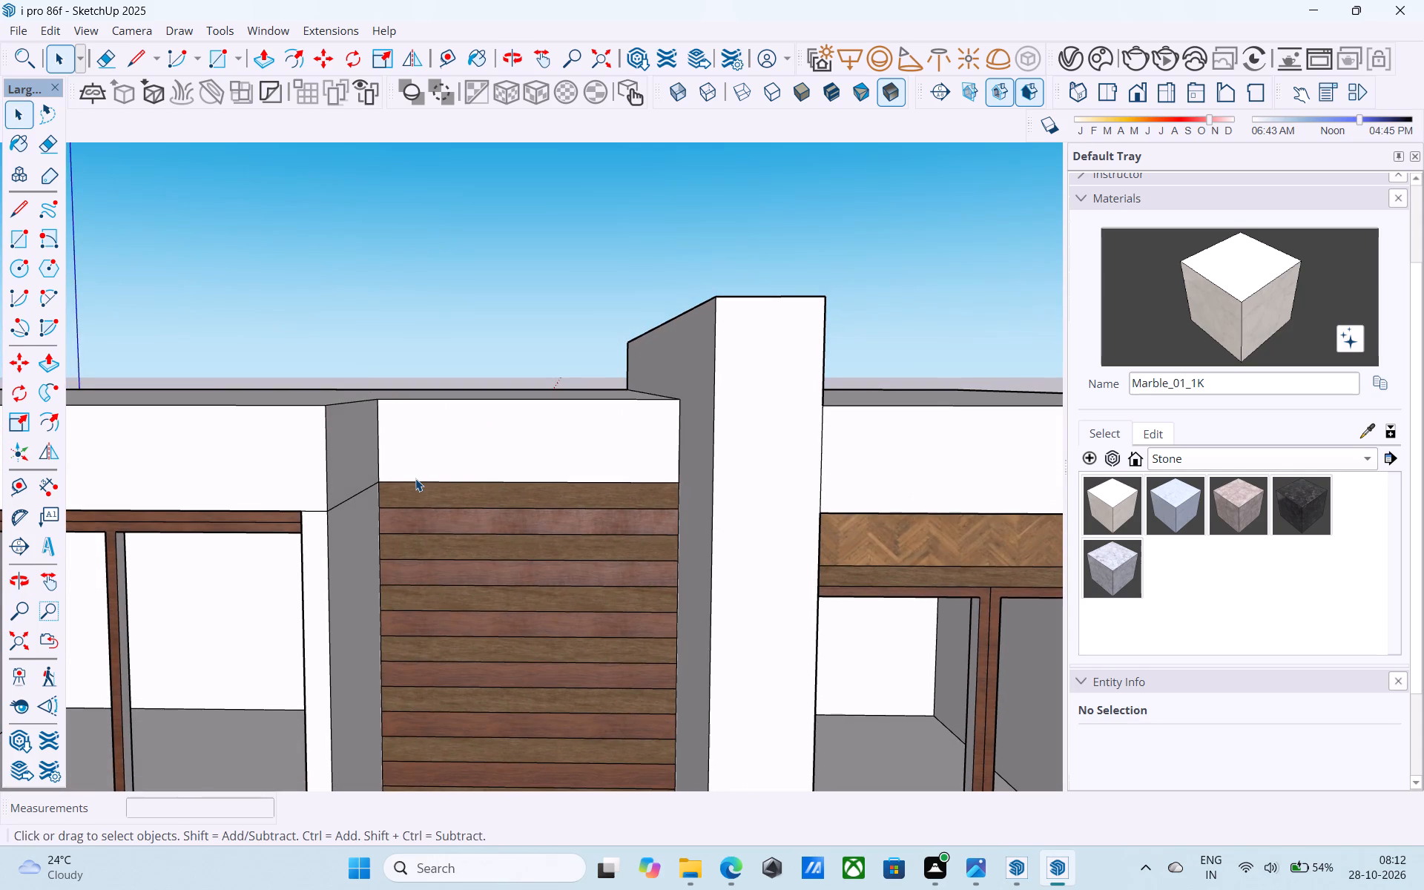
left_click(415, 478)
left_click(415, 481)
key("m")
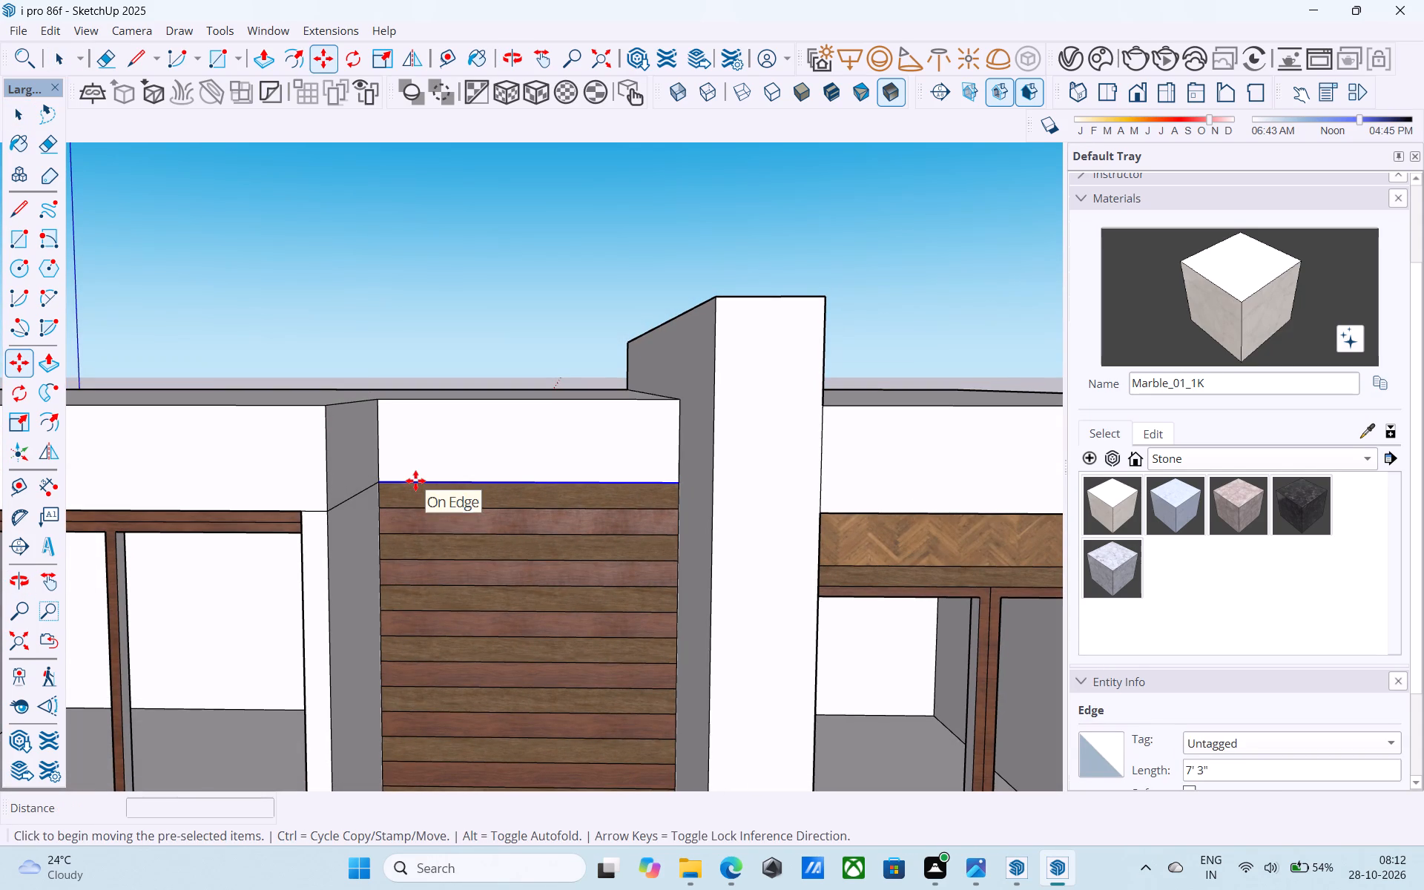
left_click(415, 481)
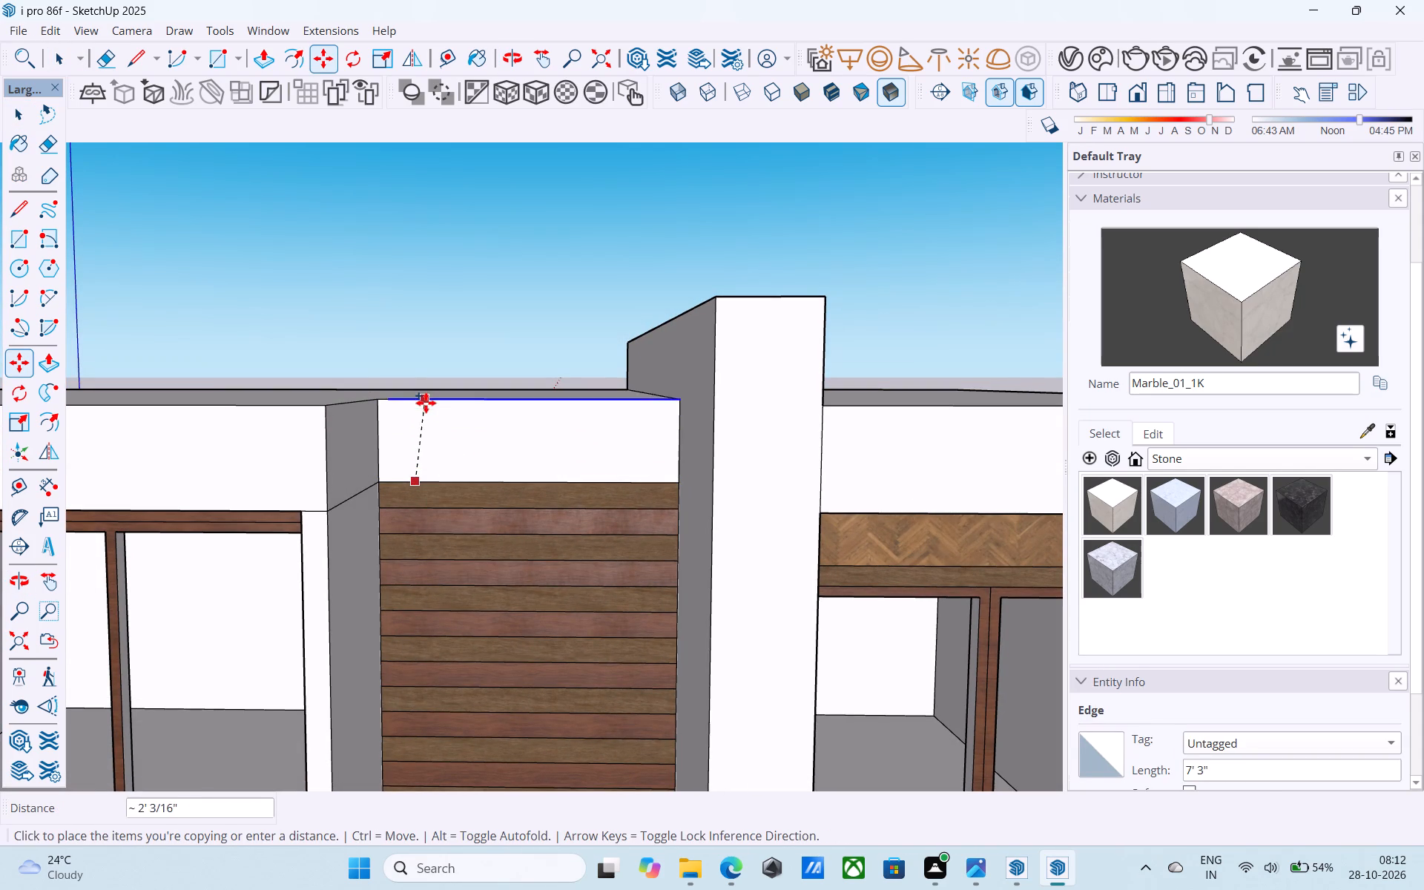
left_click(420, 403)
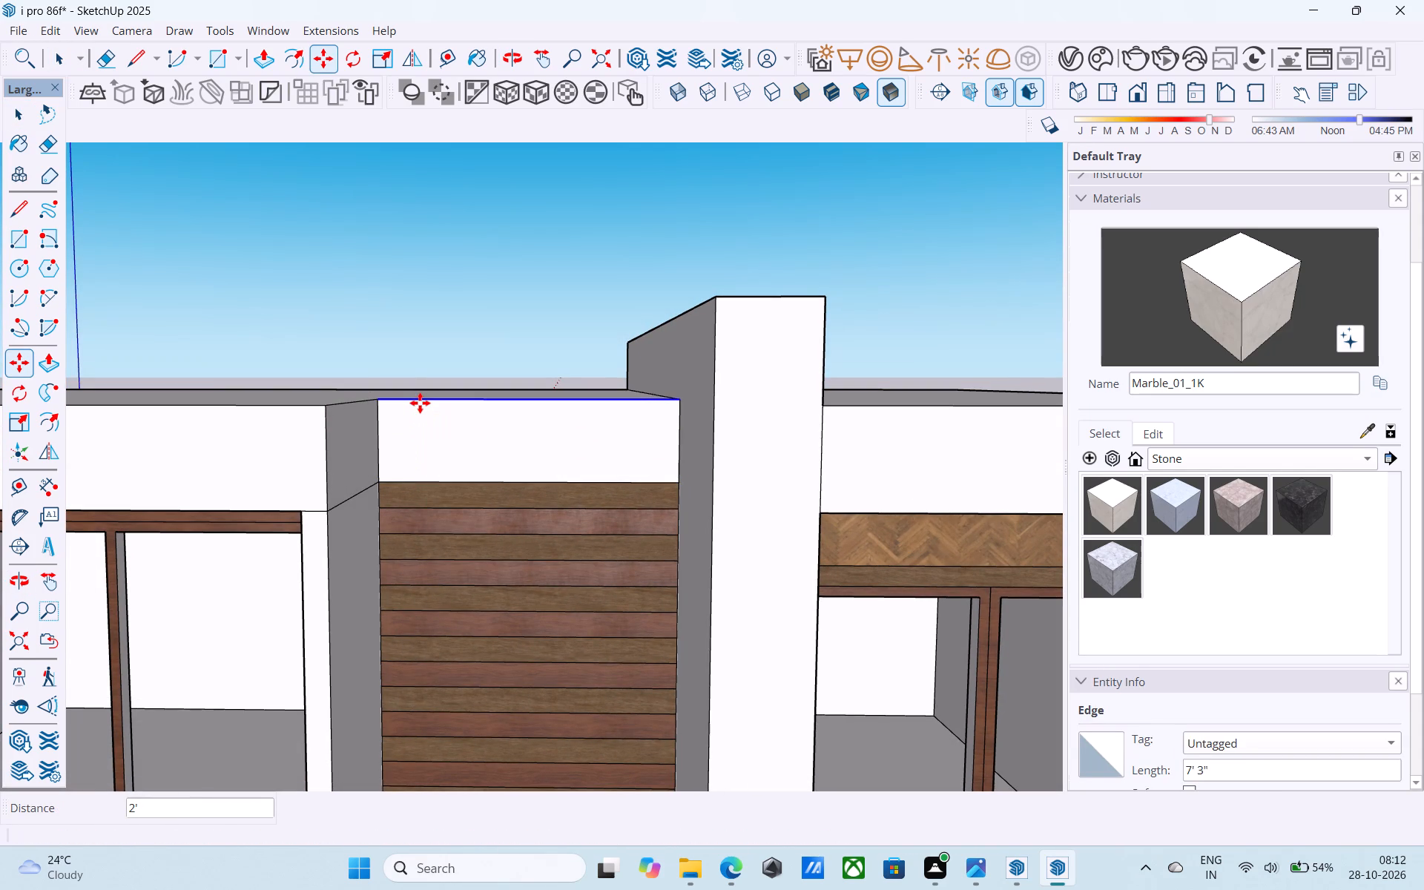
key("slash")
key("3")
key("Return")
key("space")
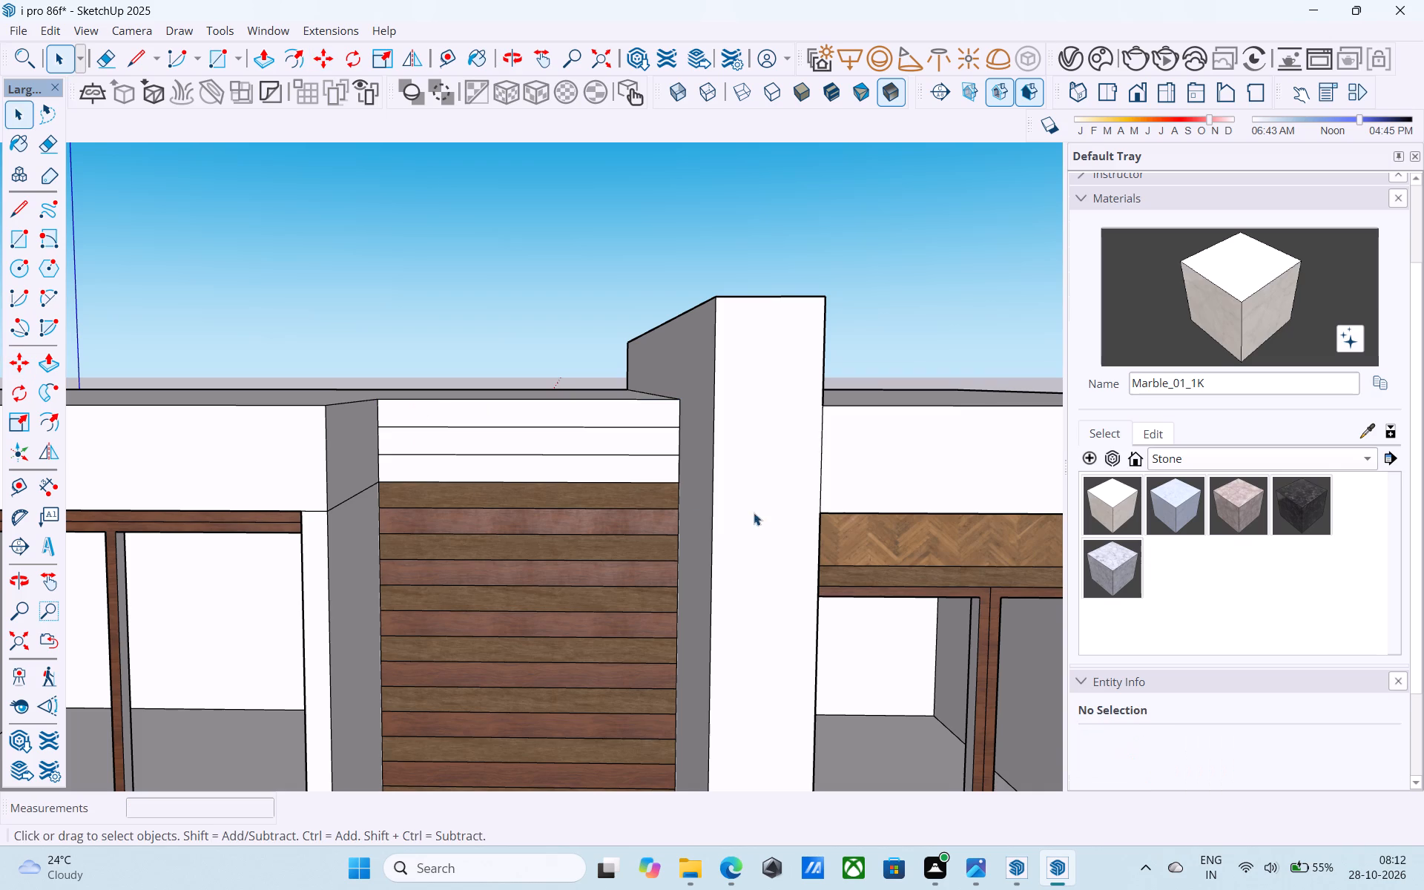
Paint the three new strips above the slats alternately, with Wood_Veneer_15_1K on the outer two and Plywood_01_1K on the middle one.
left_click(1181, 456)
left_click(1184, 485)
left_click(1186, 586)
left_click(616, 469)
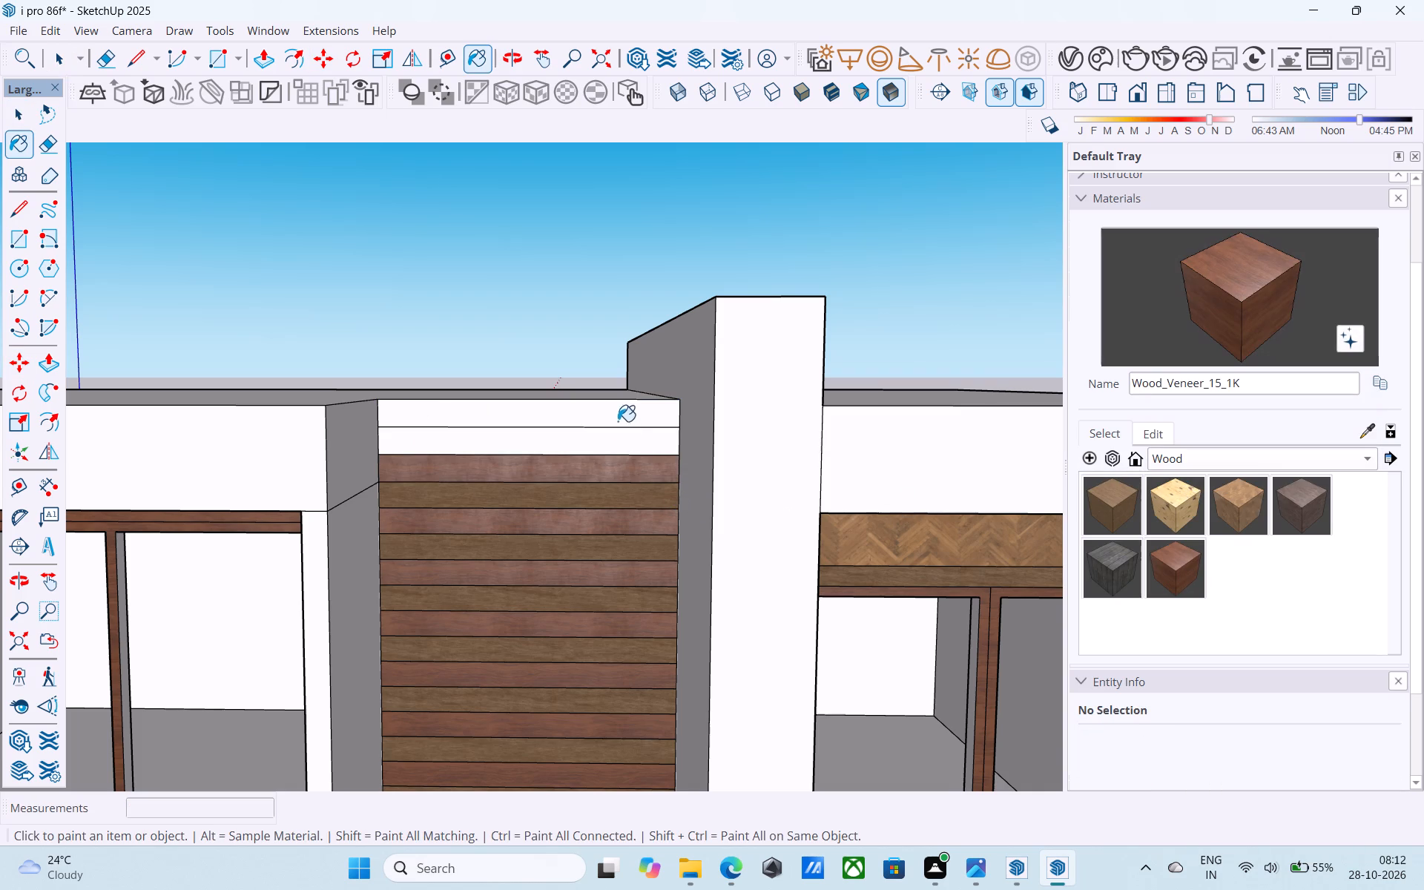
left_click(620, 413)
left_click(1093, 492)
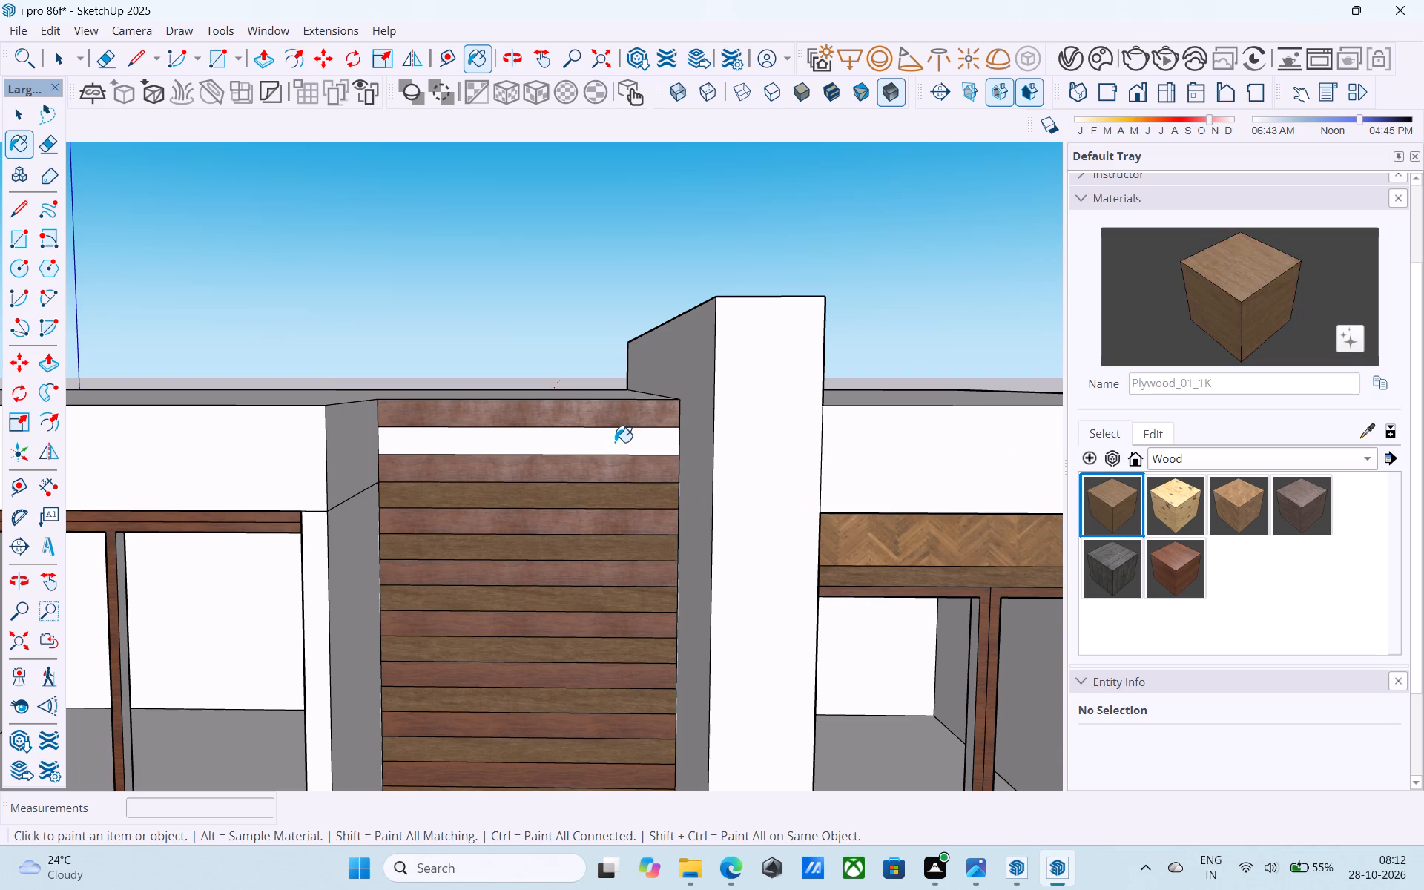
left_click(615, 442)
Save the model.
scroll(613, 449, "down", 19)
middle_click_drag(605, 543, 610, 500)
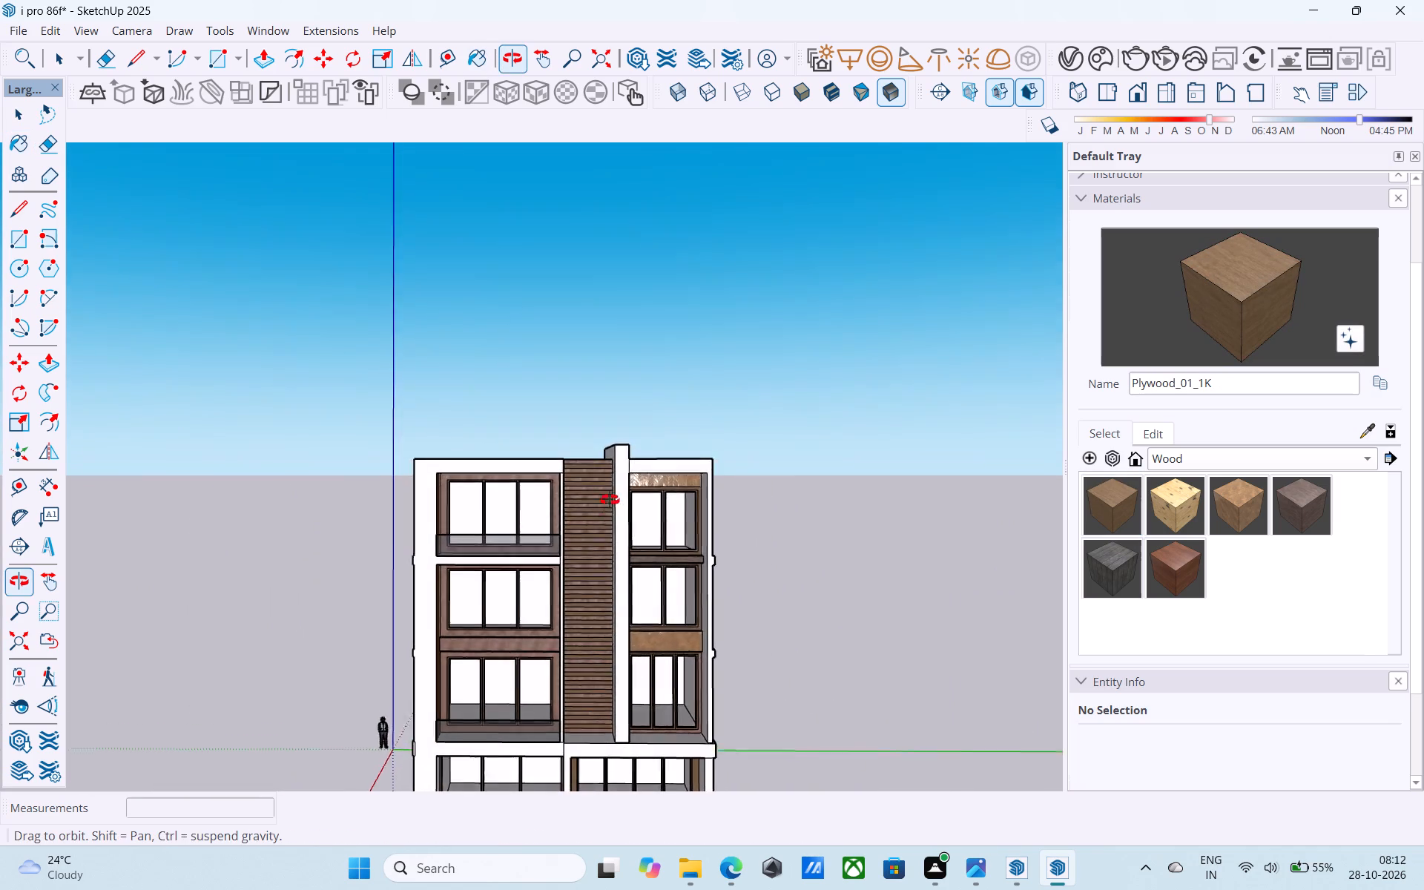
middle_click_drag(610, 500, 609, 496)
scroll(604, 482, "up", 5)
key("space")
key("ctrl+s")
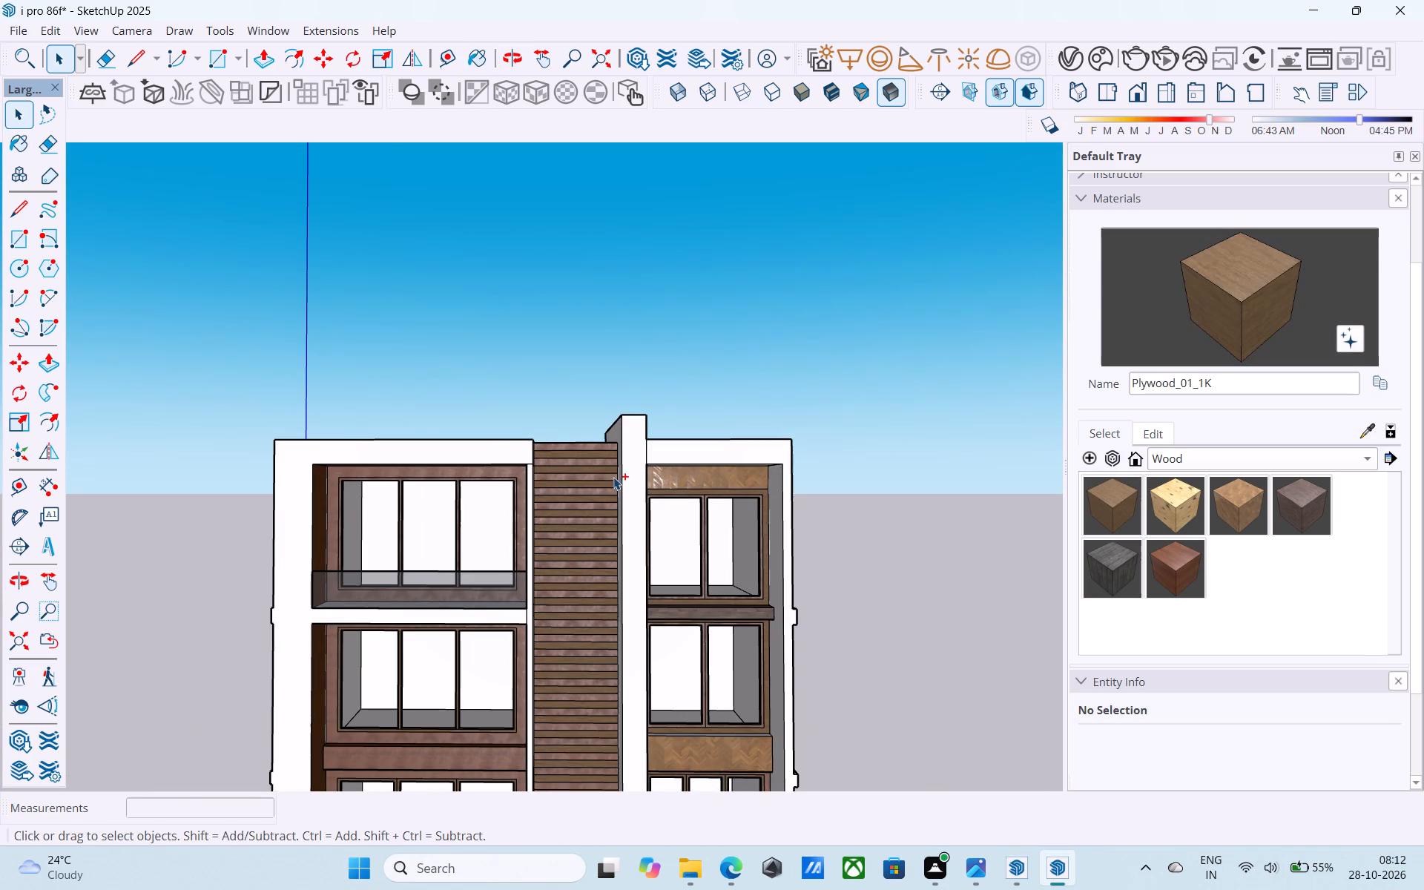
key("space")
Erase the short leftover edge between the roof band and the narrow white pier beside the top-floor balcony.
middle_click_drag(610, 480, 623, 489)
scroll(495, 486, "up", 13)
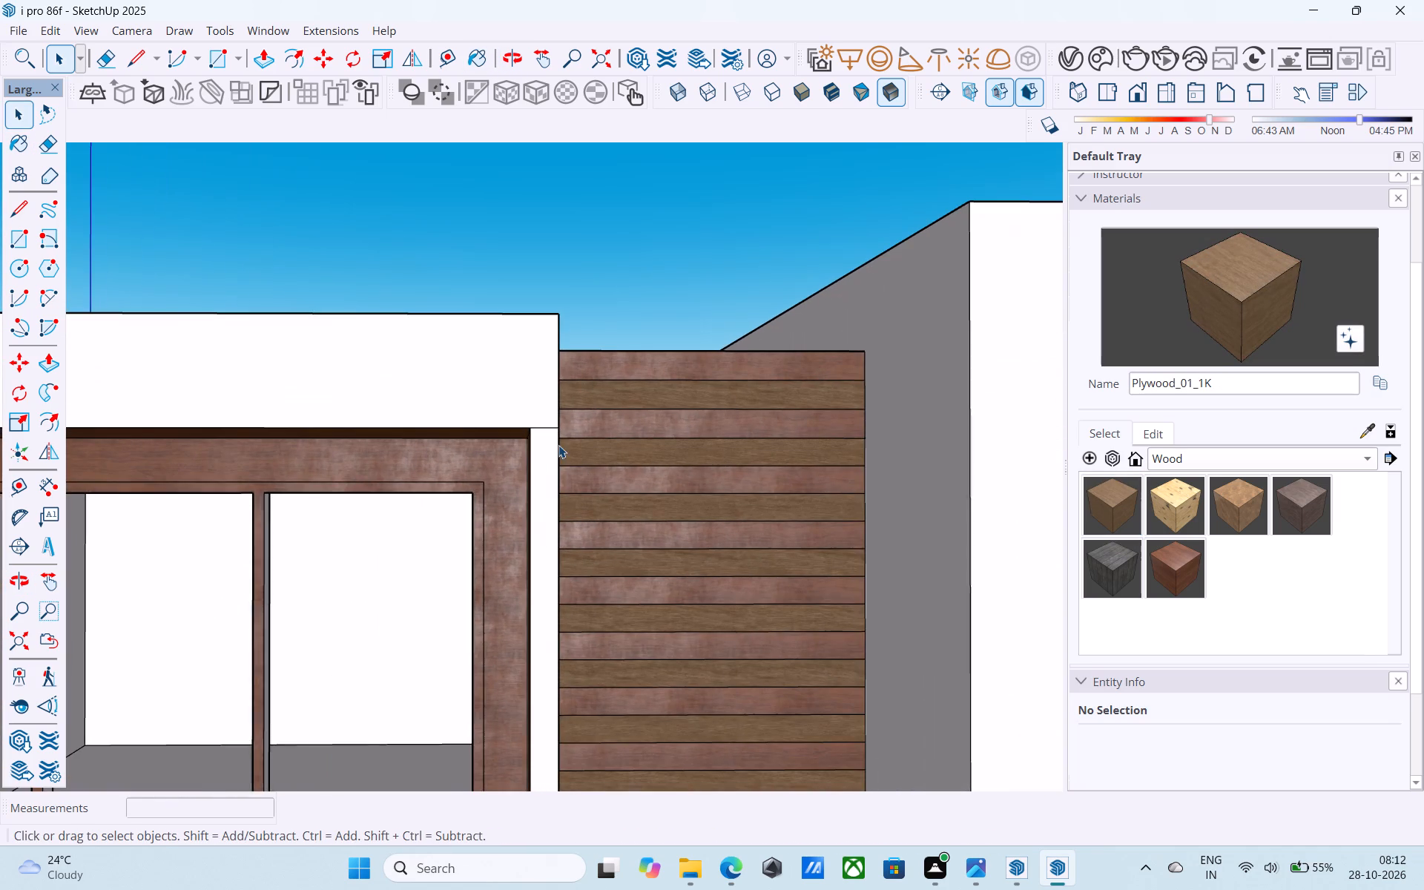
scroll(552, 442, "up", 2)
key("e")
left_click_drag(547, 435, 547, 419)
Examine the balconies, entrance steps and side wall from the slat panel down to the base.
scroll(546, 412, "down", 5)
middle_click_drag(546, 455, 538, 318, "shift")
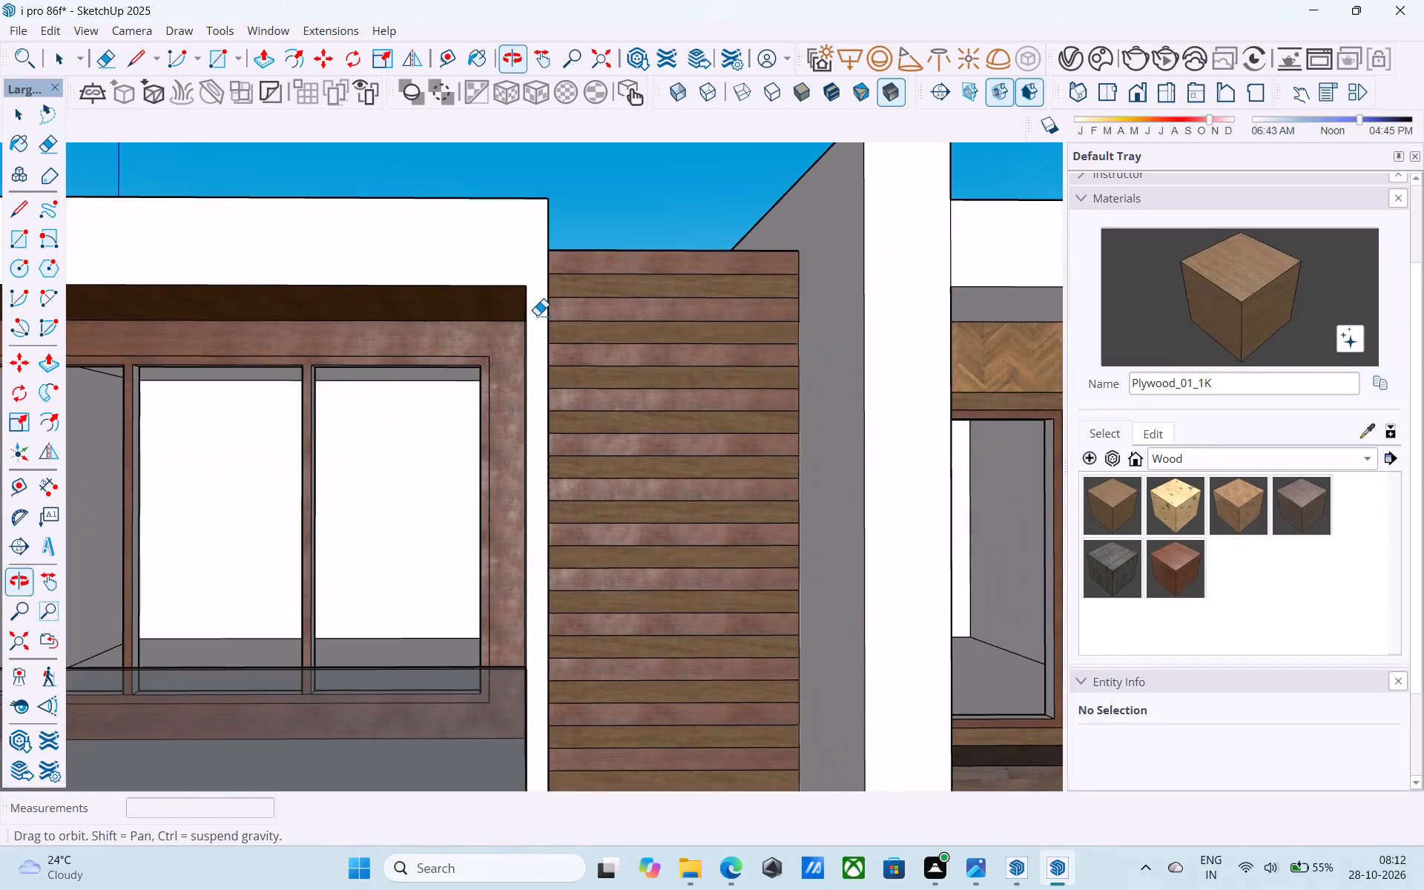
scroll(537, 313, "down", 7)
middle_click_drag(564, 517, 957, 415, "shift")
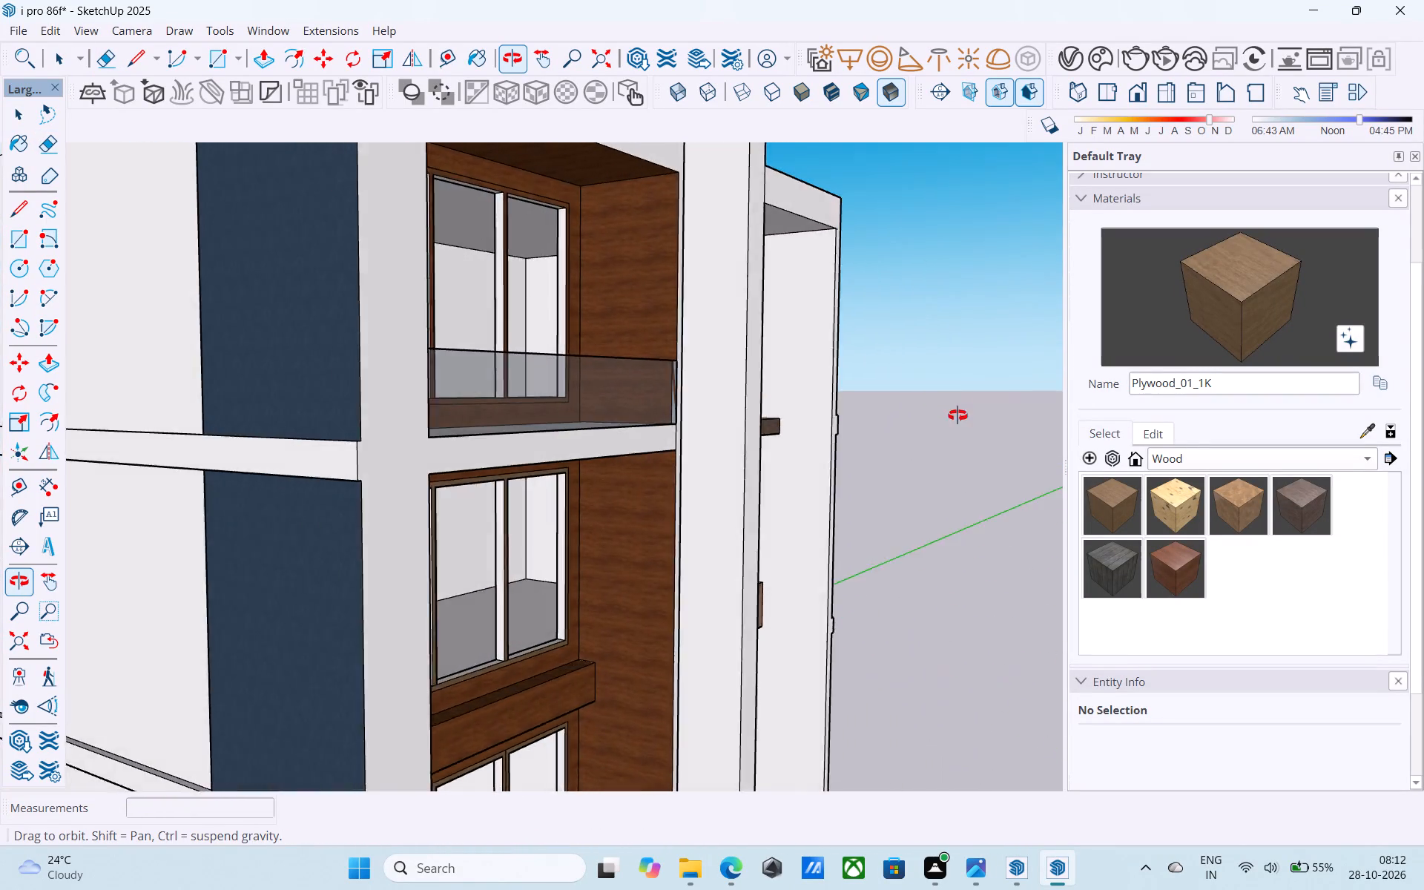
middle_click_drag(957, 415, 739, 154, "shift")
scroll(743, 153, "down", 3)
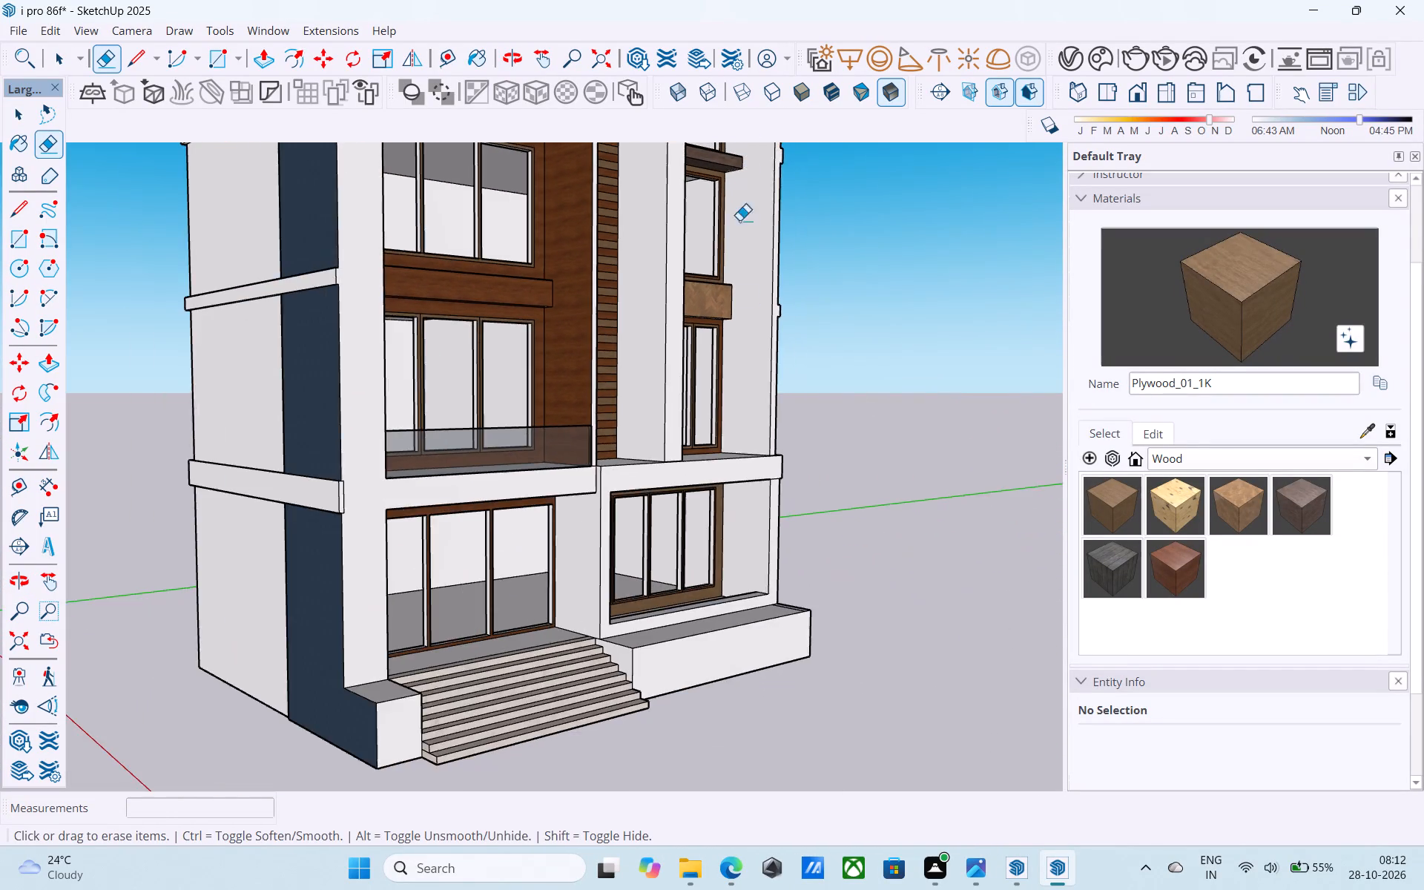
scroll(739, 220, "down", 2)
middle_click_drag(775, 479, 842, 556)
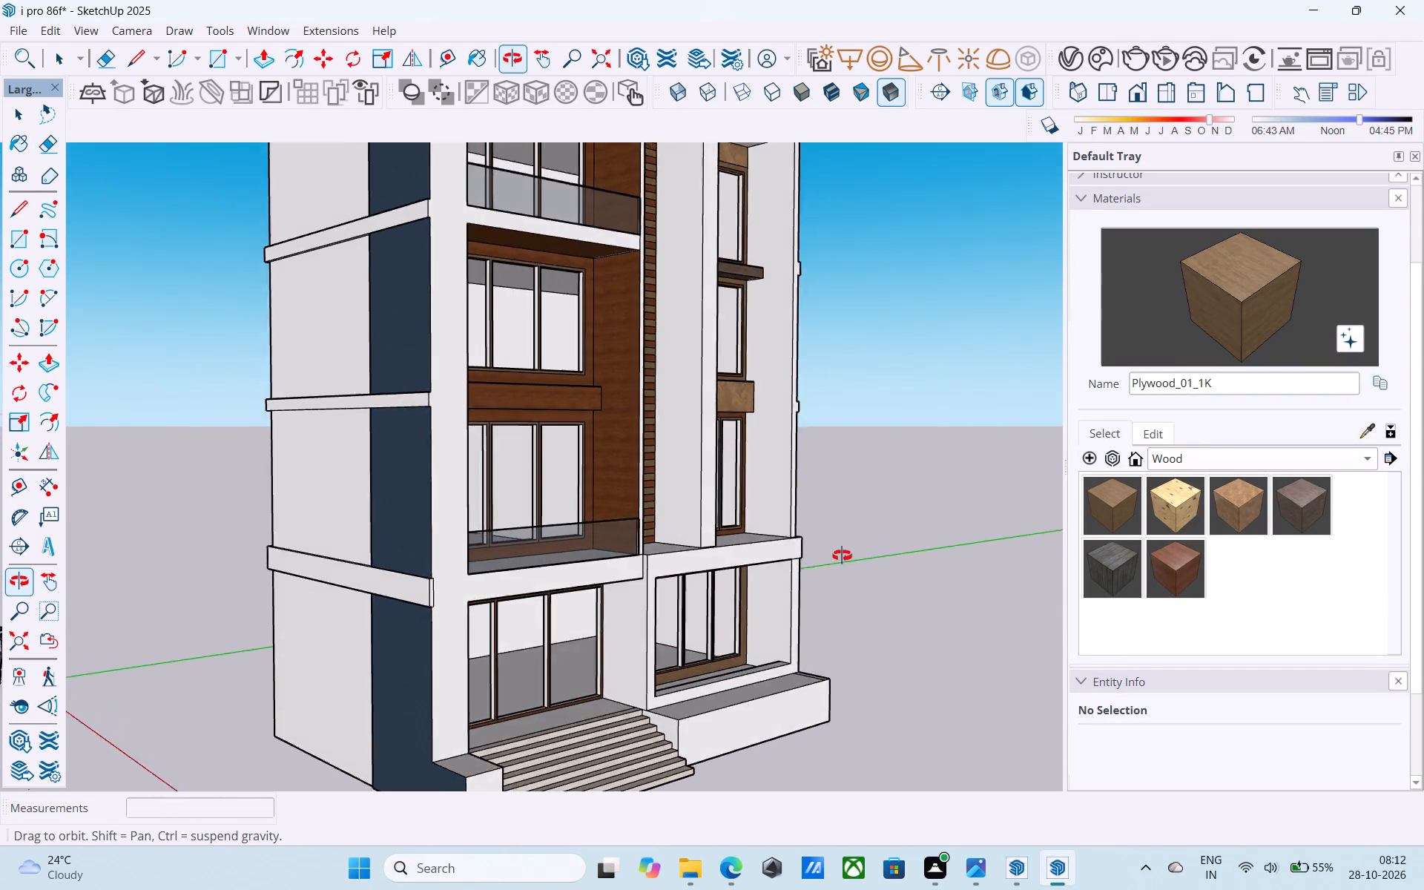
middle_click_drag(842, 556, 867, 489)
scroll(839, 444, "down", 4)
middle_click_drag(839, 444, 843, 556, "shift")
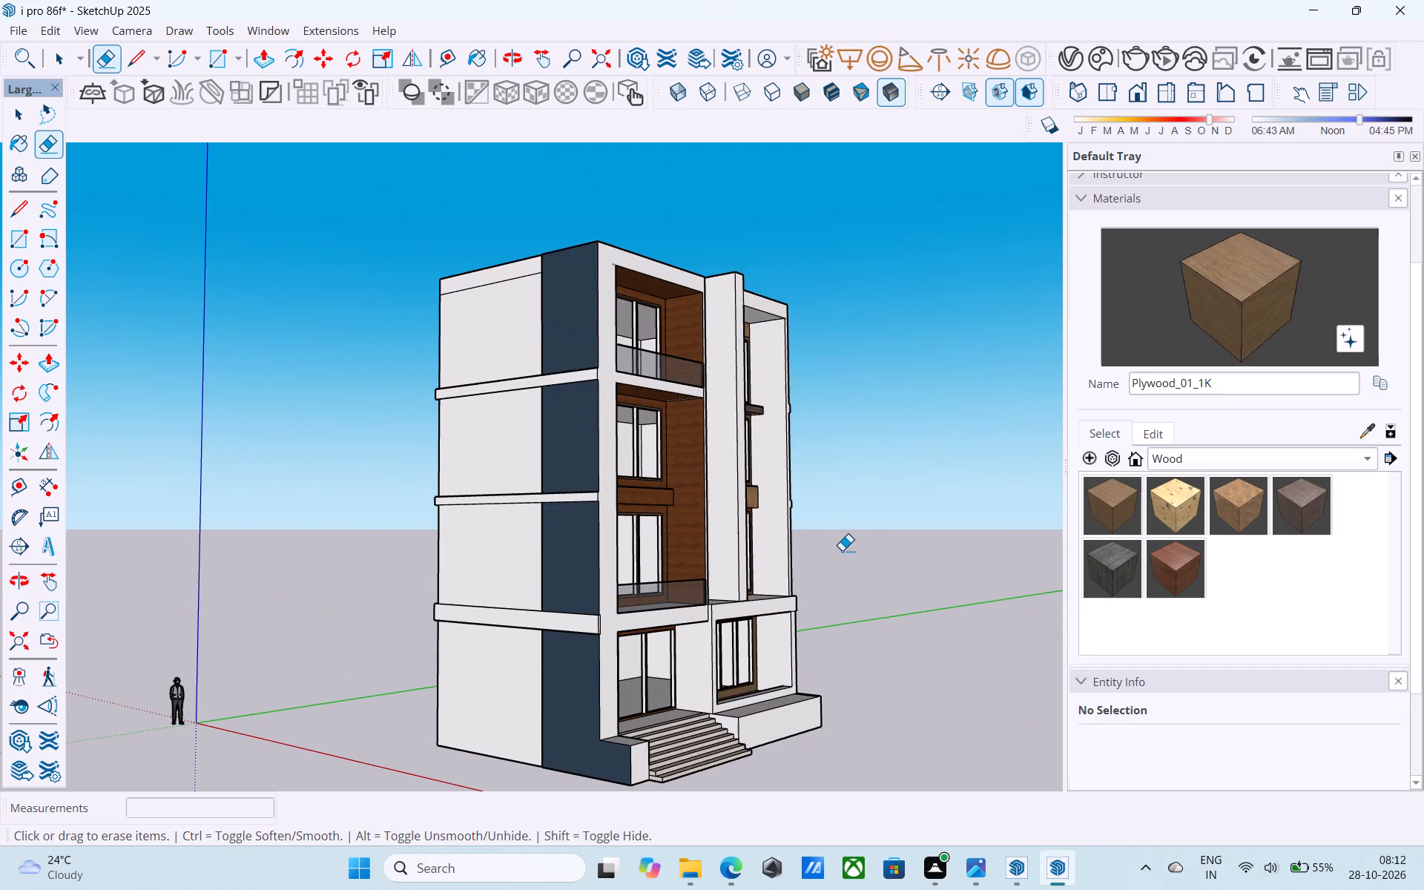
Save the model.
key("ctrl+s")
key("space")
Erase the horizontal edge near the roof on the balcony pier's side face, next to the wood slats.
scroll(487, 277, "up", 5)
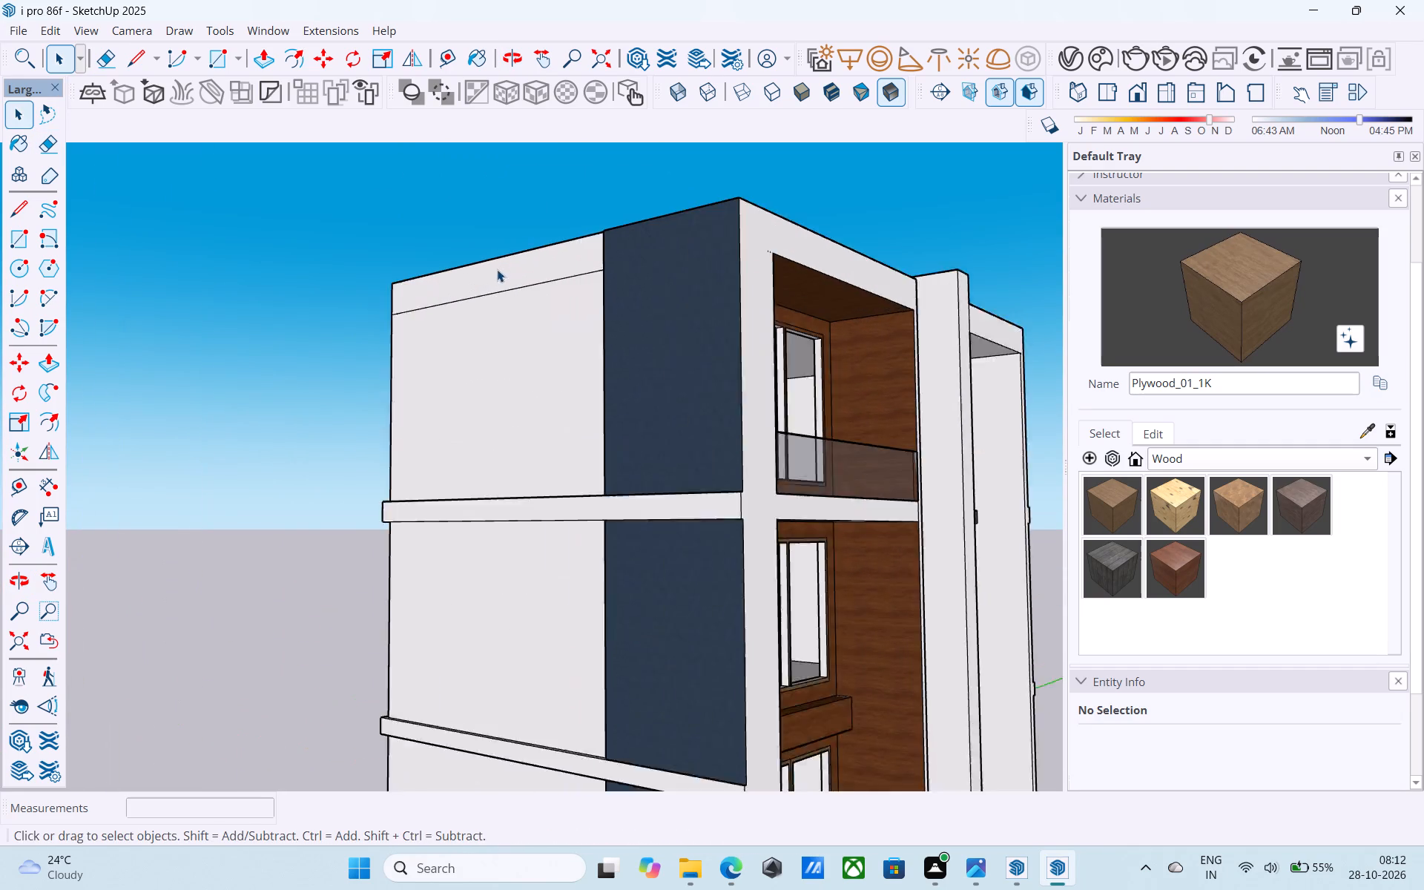
scroll(497, 269, "up", 4)
middle_click_drag(499, 268, 712, 444)
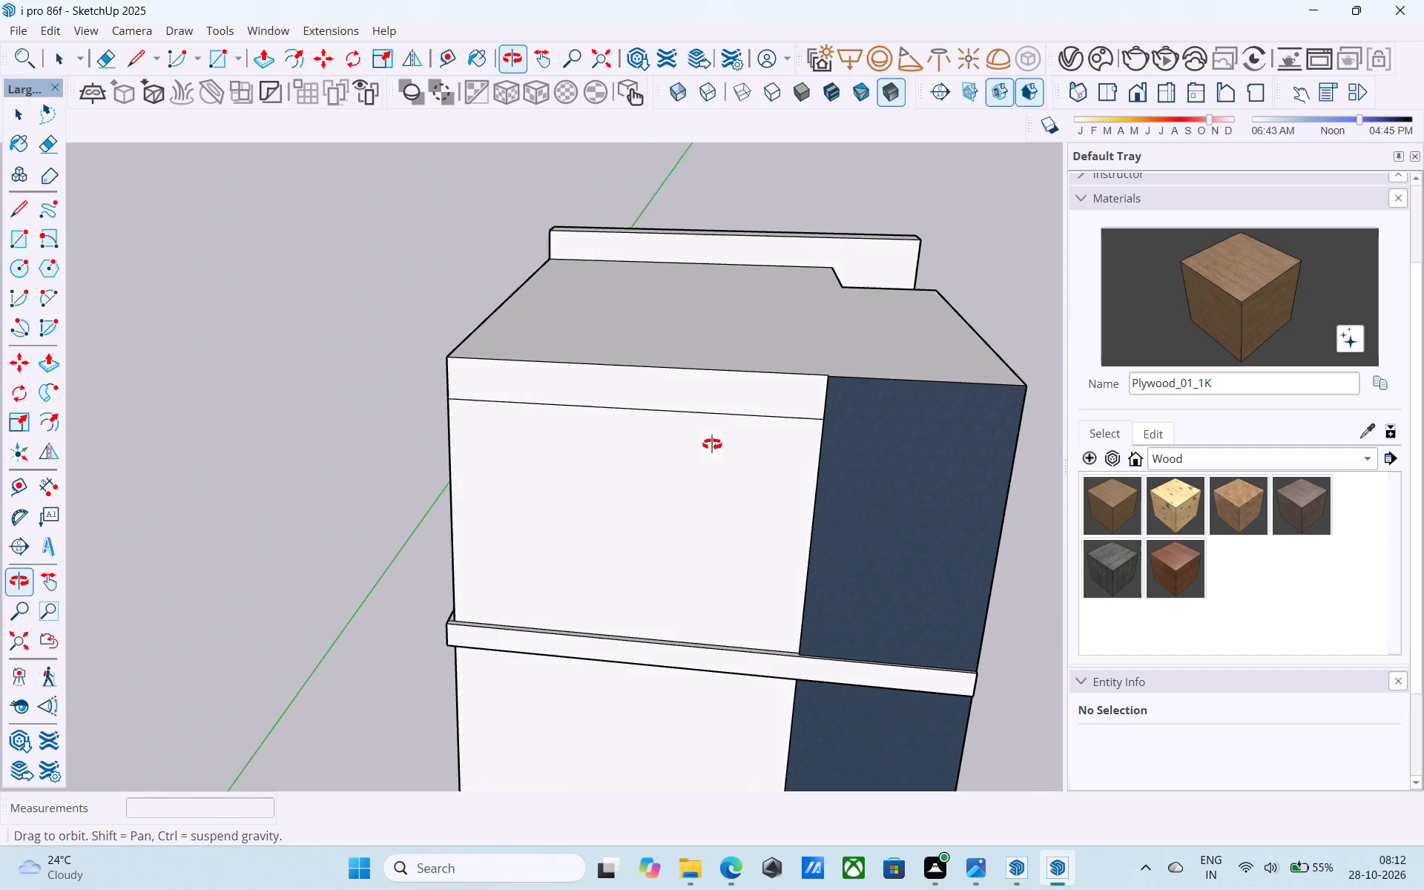
middle_click_drag(712, 444, 711, 444)
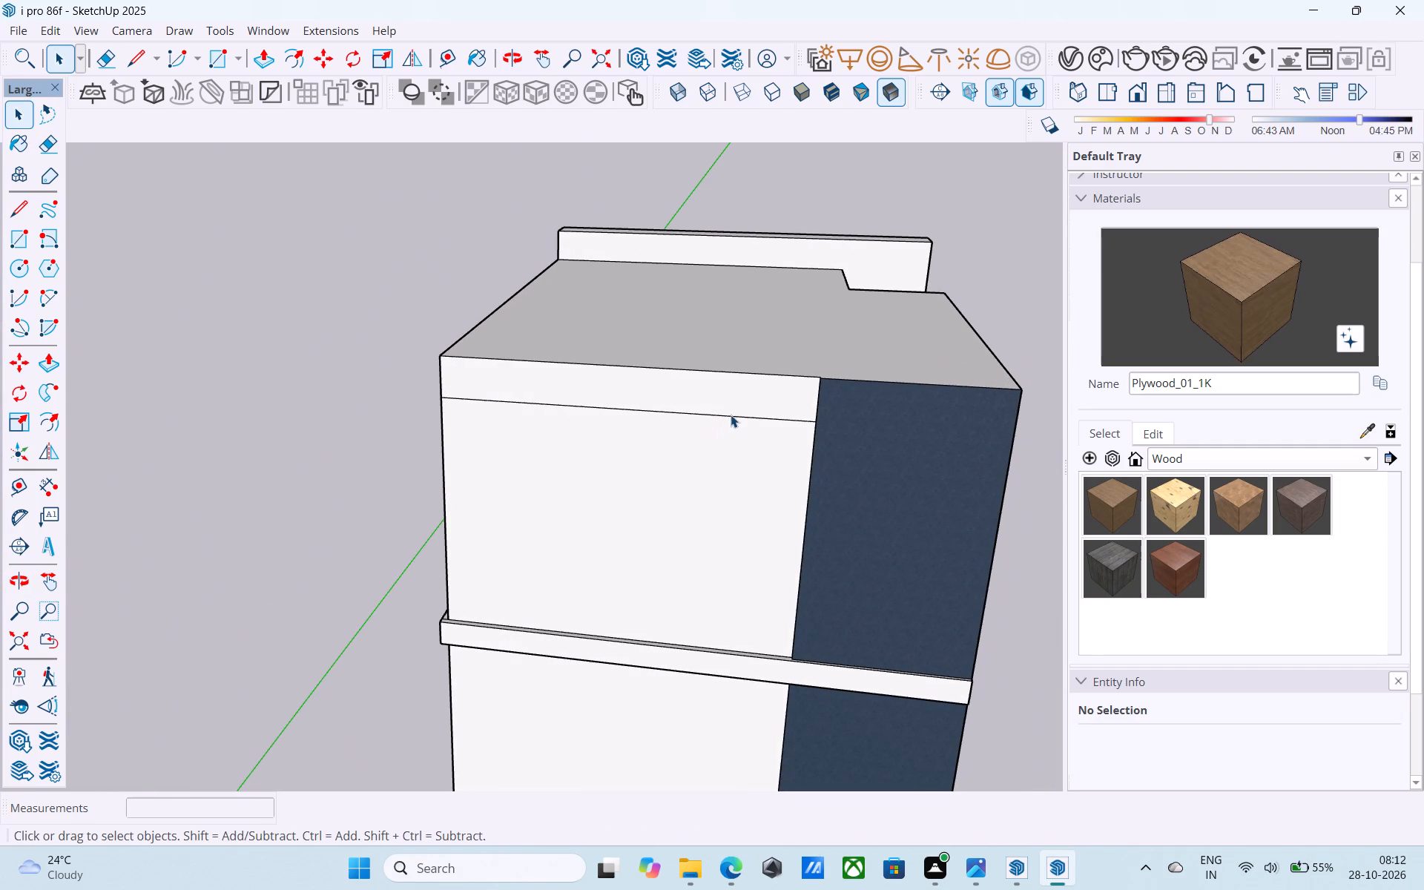
scroll(731, 415, "down", 8)
middle_click_drag(782, 435, 557, 369)
middle_click_drag(909, 383, 438, 380)
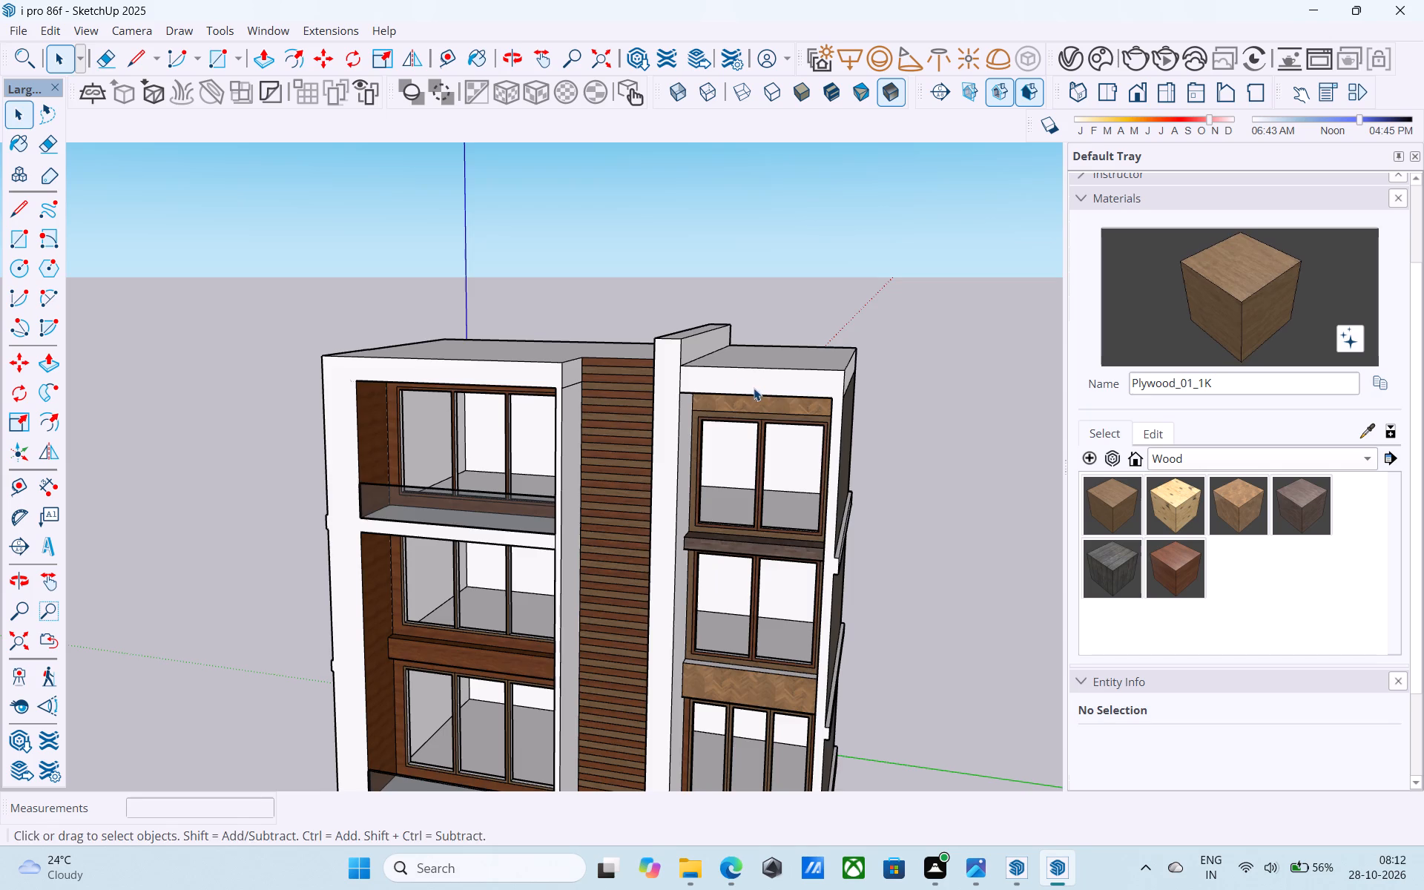
middle_click_drag(754, 388, 607, 309)
scroll(609, 309, "up", 6)
key("e")
left_click(576, 277)
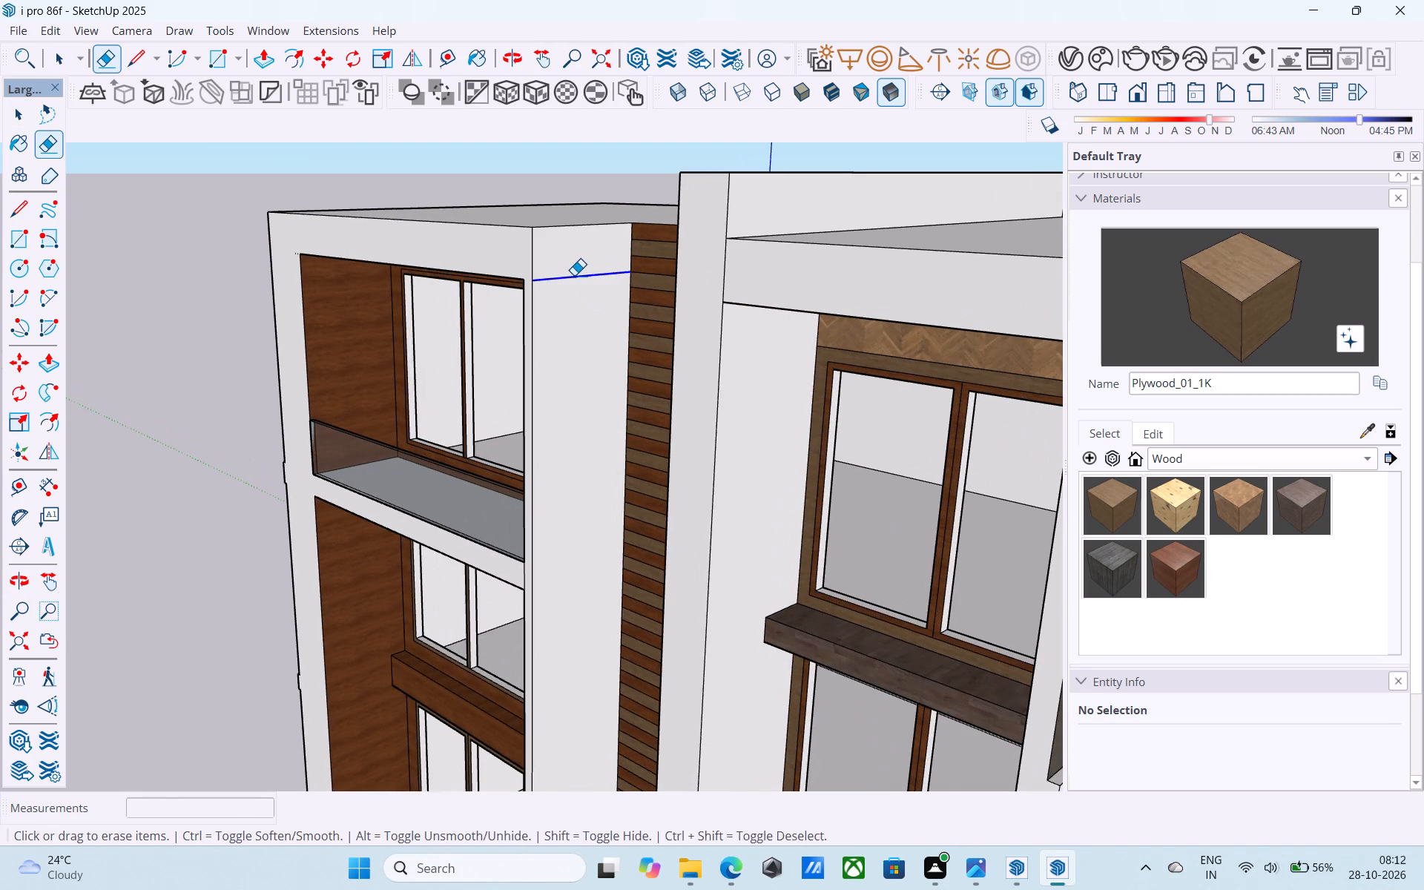
key("space")
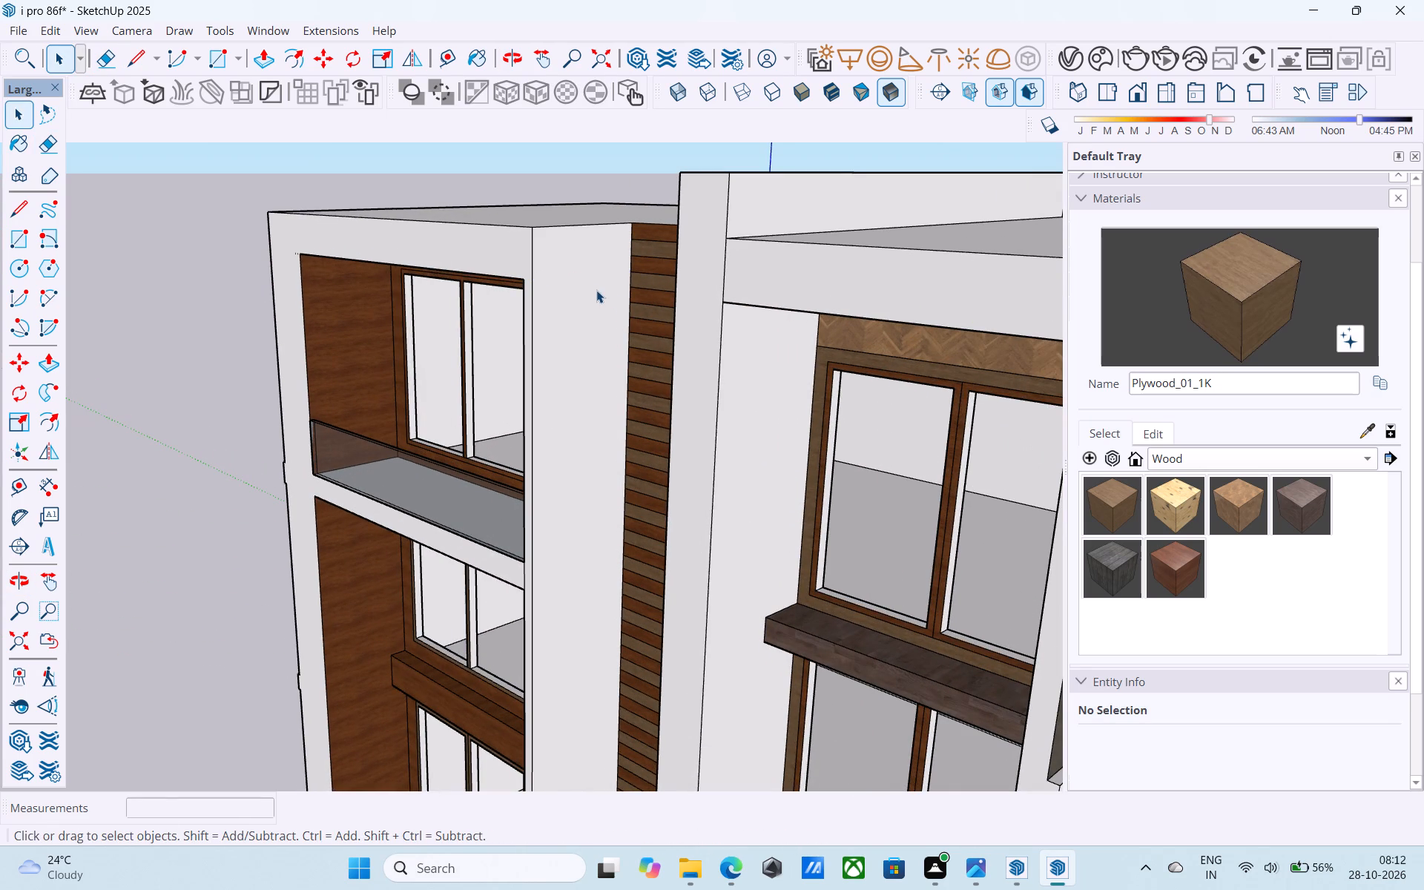
Examine the whole building from both sides, above and the front for leftover edges.
scroll(623, 298, "down", 5)
middle_click_drag(754, 380, 627, 372)
scroll(603, 349, "down", 6)
middle_click(607, 367)
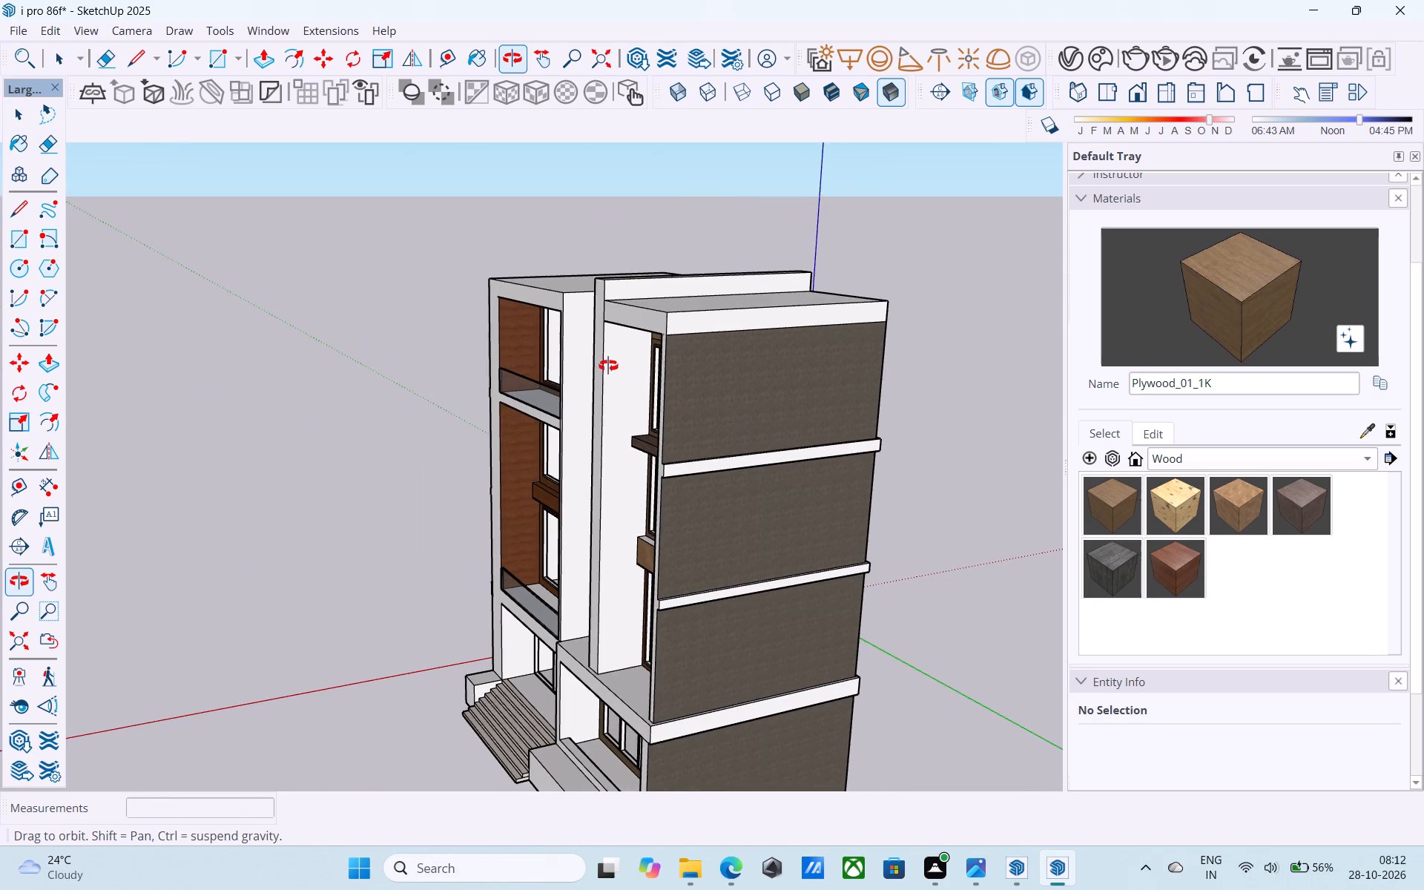
scroll(624, 365, "down", 4)
middle_click_drag(625, 368, 756, 289)
middle_click_drag(748, 511, 1089, 607)
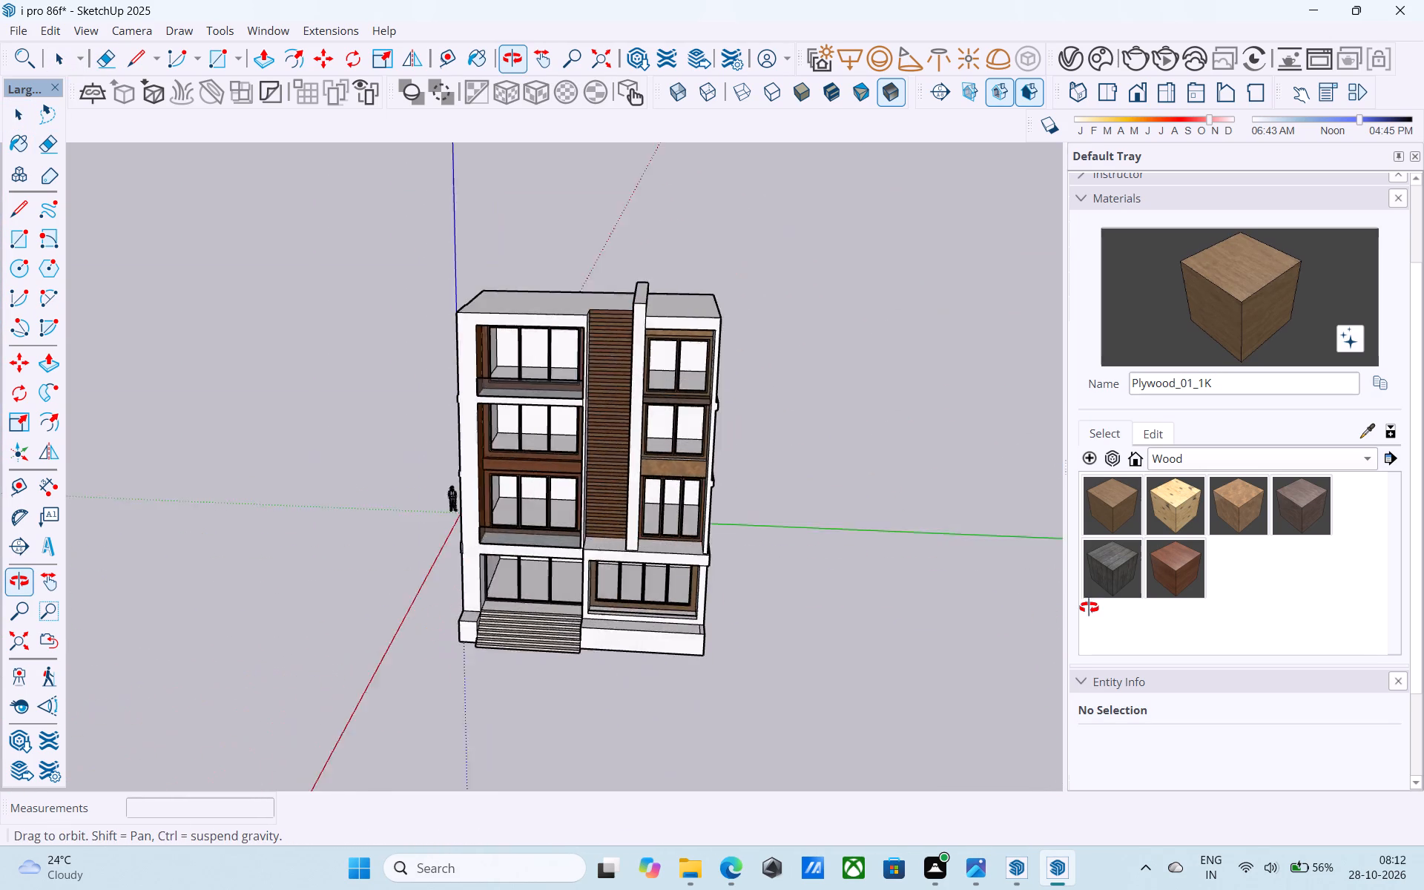
middle_click_drag(1089, 607, 1093, 607)
middle_click_drag(573, 335, 828, 298)
scroll(615, 313, "up", 5)
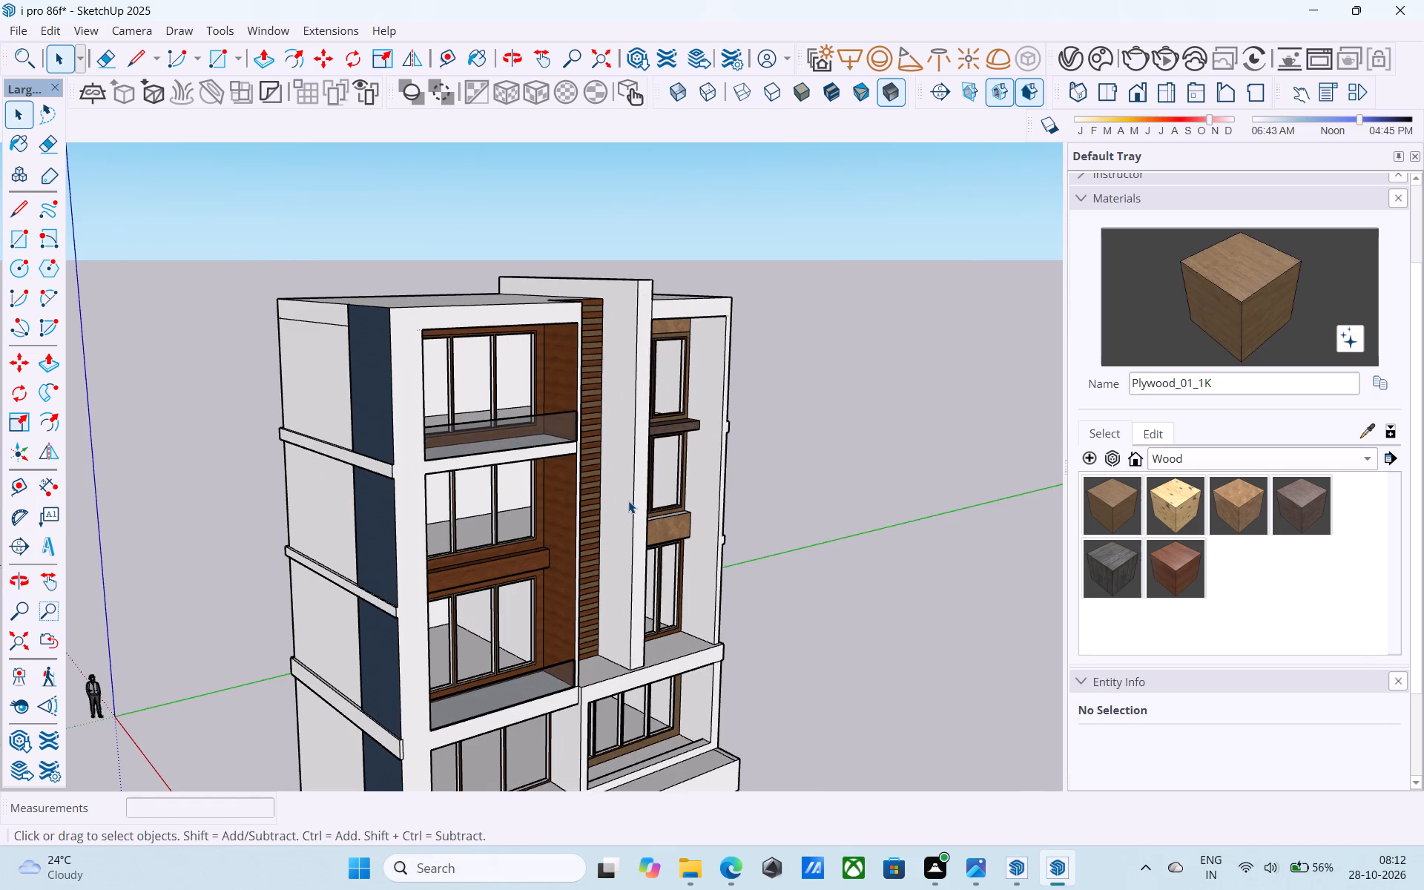
scroll(628, 501, "up", 5)
scroll(628, 501, "down", 9)
middle_click_drag(619, 580, 603, 441)
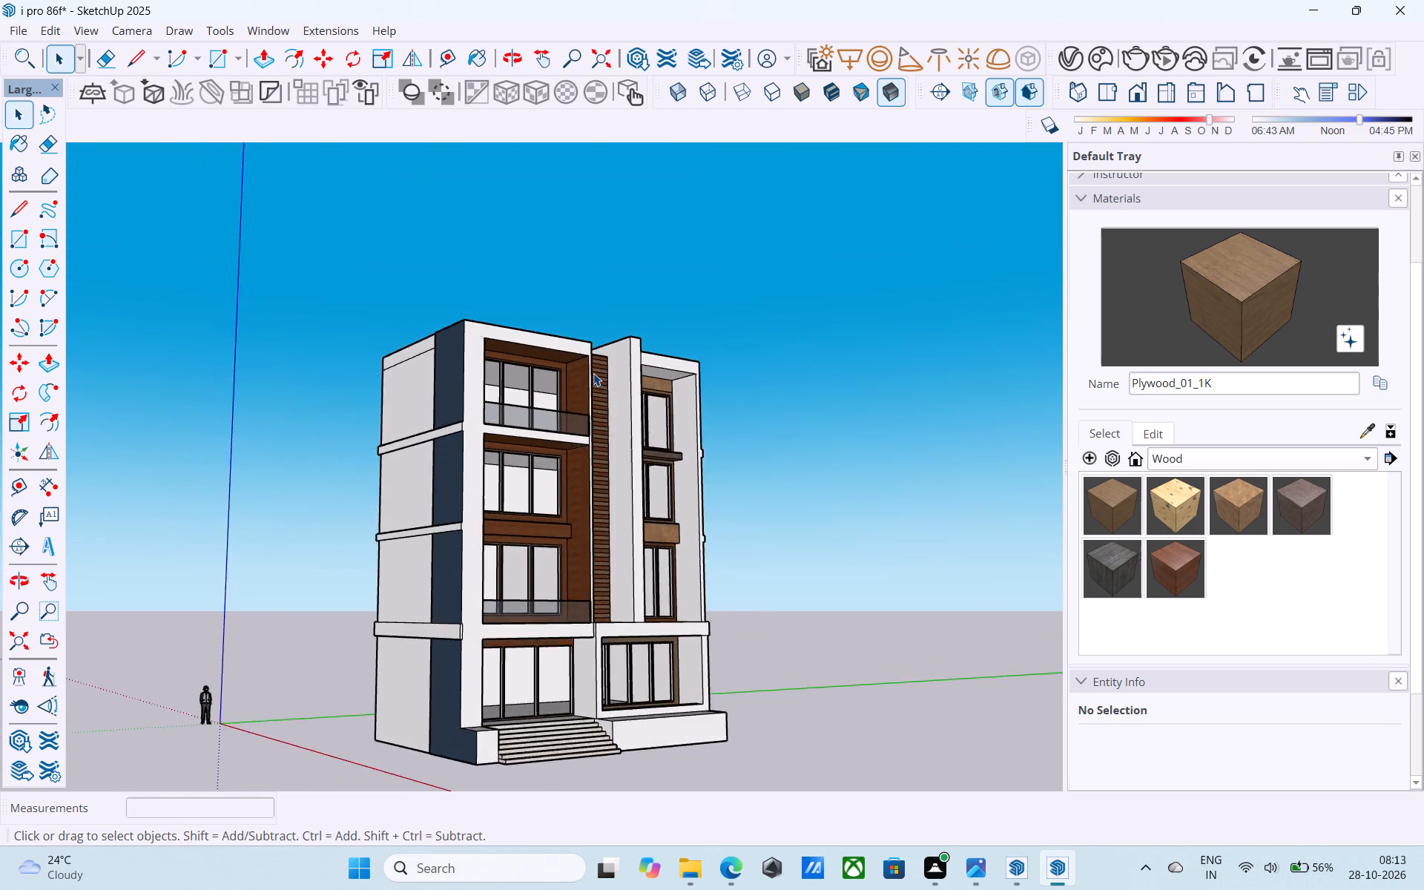
scroll(593, 373, "up", 4)
middle_click_drag(619, 370, 331, 424)
middle_click_drag(704, 501, 292, 504)
middle_click_drag(763, 498, 294, 496)
middle_click_drag(708, 487, 375, 490)
middle_click_drag(793, 481, 332, 504)
middle_click_drag(674, 501, 320, 514)
middle_click_drag(688, 505, 139, 498)
scroll(540, 598, "down", 2)
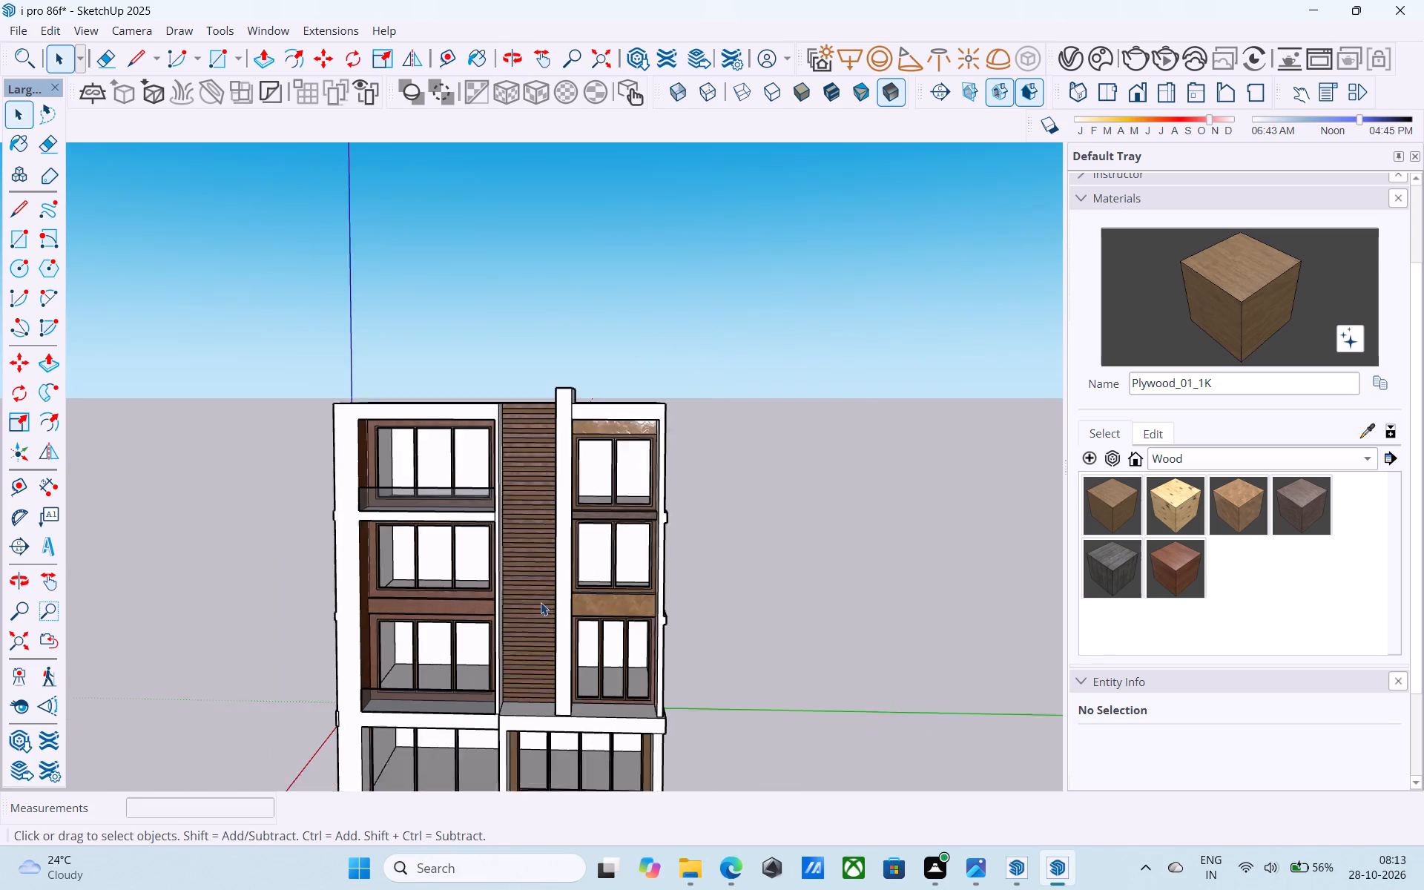
scroll(541, 602, "down", 2)
Delete the stray line along the side edge of the building's underside.
middle_click_drag(527, 639, 574, 406)
middle_click_drag(582, 587, 759, 484)
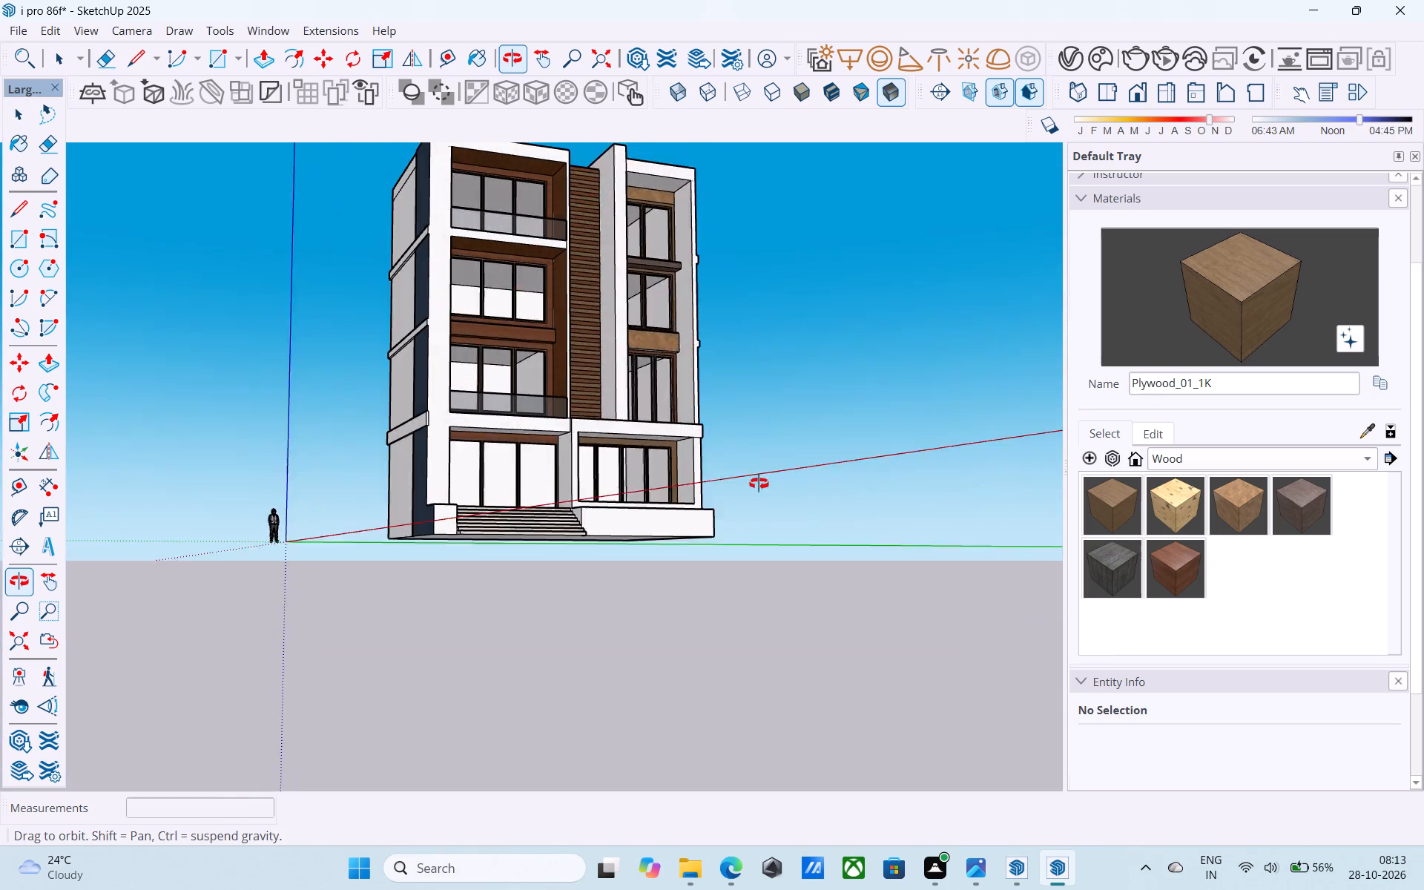
middle_click_drag(759, 484, 769, 351)
middle_click_drag(770, 644, 763, 633)
scroll(764, 633, "up", 10)
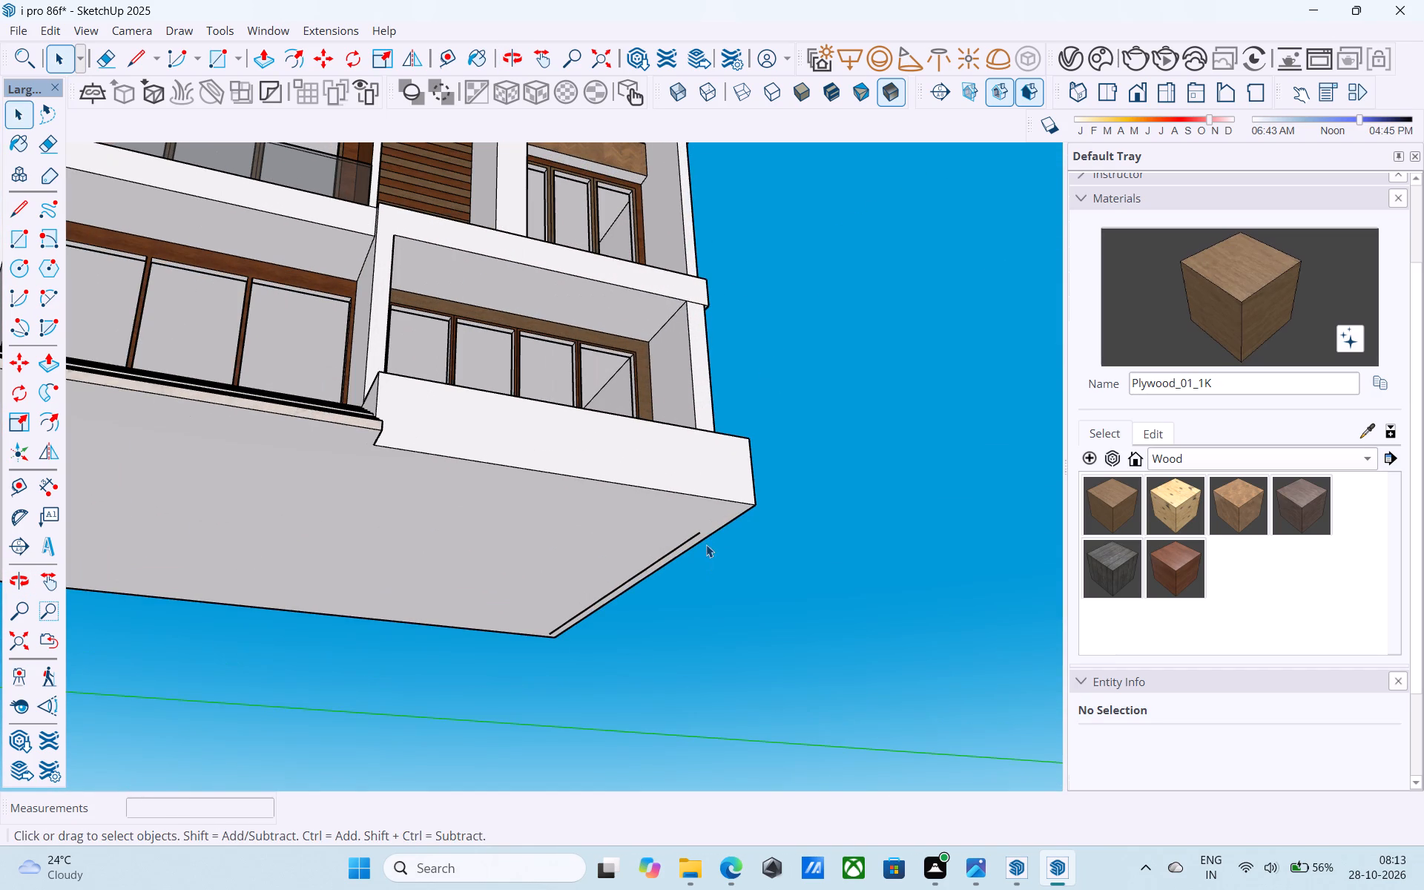
left_click(697, 535)
key("Delete")
Save the model.
key("ctrl+s")
key("space")
Examine the underside, the front facade and the plywood-clad side wall of the building.
scroll(703, 503, "down", 6)
middle_click_drag(695, 498, 679, 549)
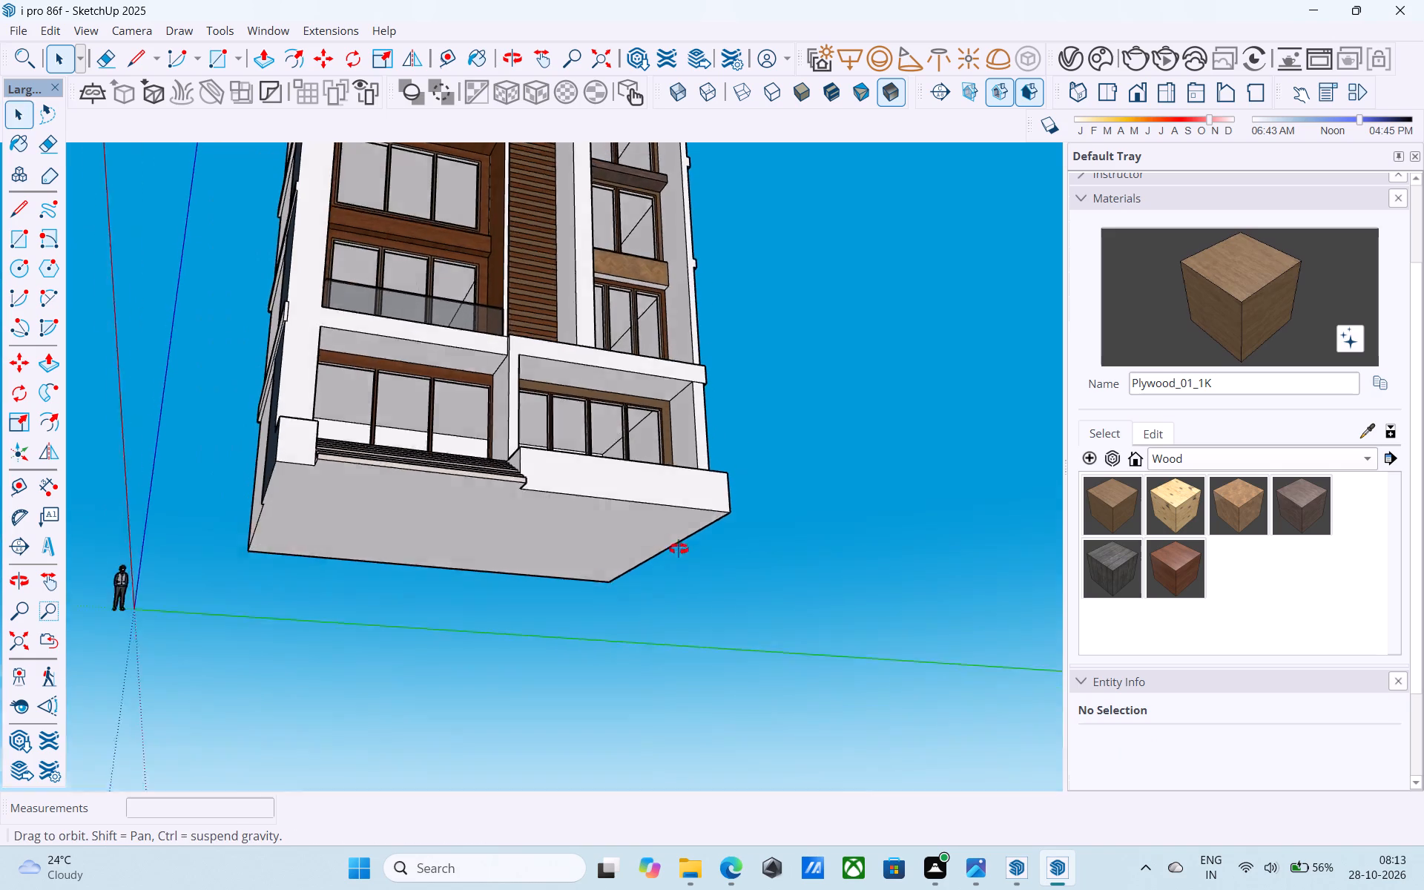
middle_click_drag(679, 549, 678, 599)
scroll(683, 630, "down", 5)
middle_click_drag(683, 631, 694, 683)
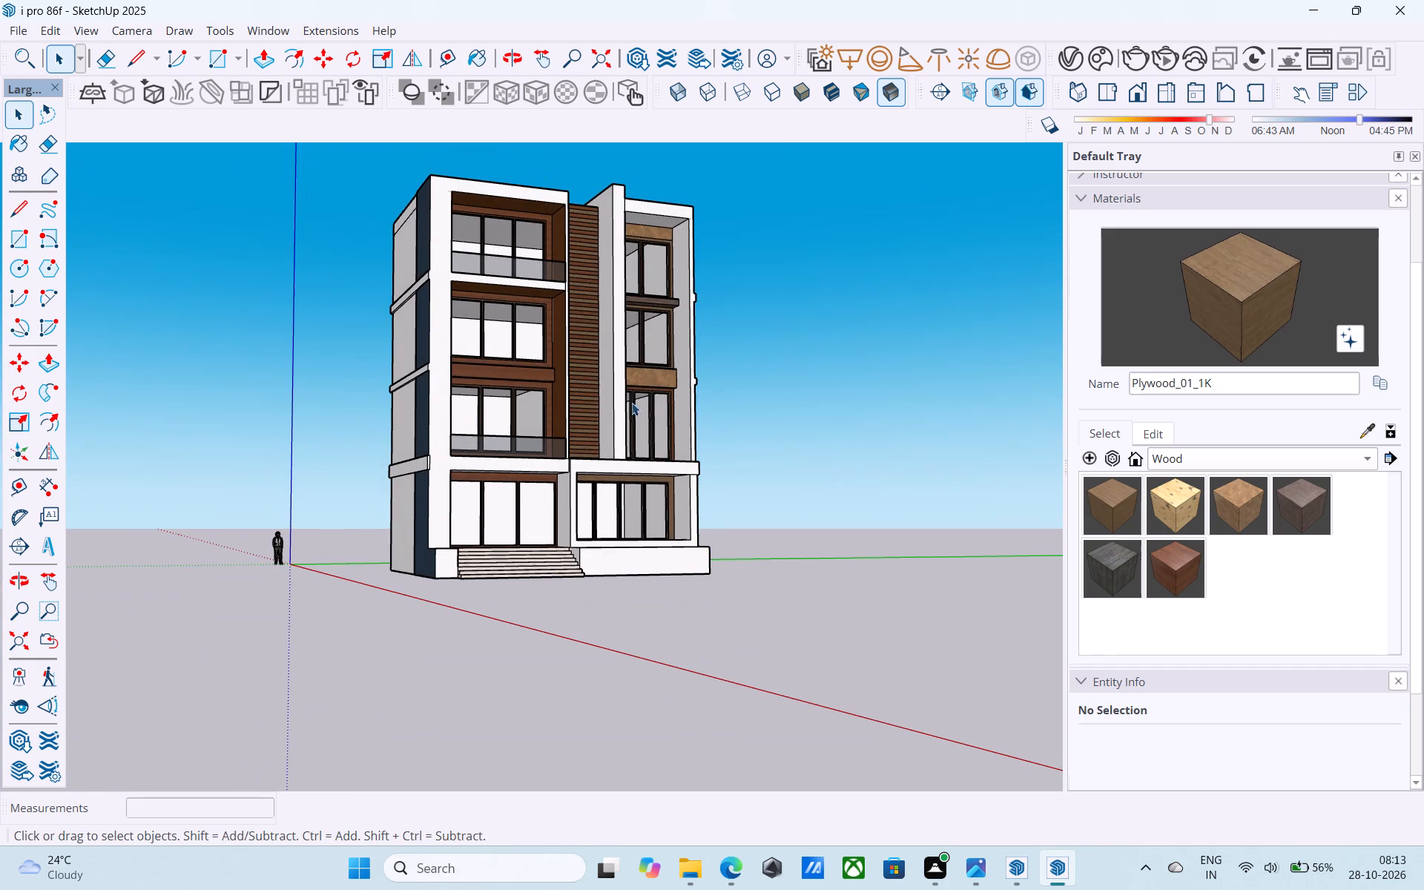
scroll(616, 676, "down", 5)
scroll(650, 322, "up", 4)
middle_click_drag(636, 480, 333, 488)
scroll(673, 550, "down", 1)
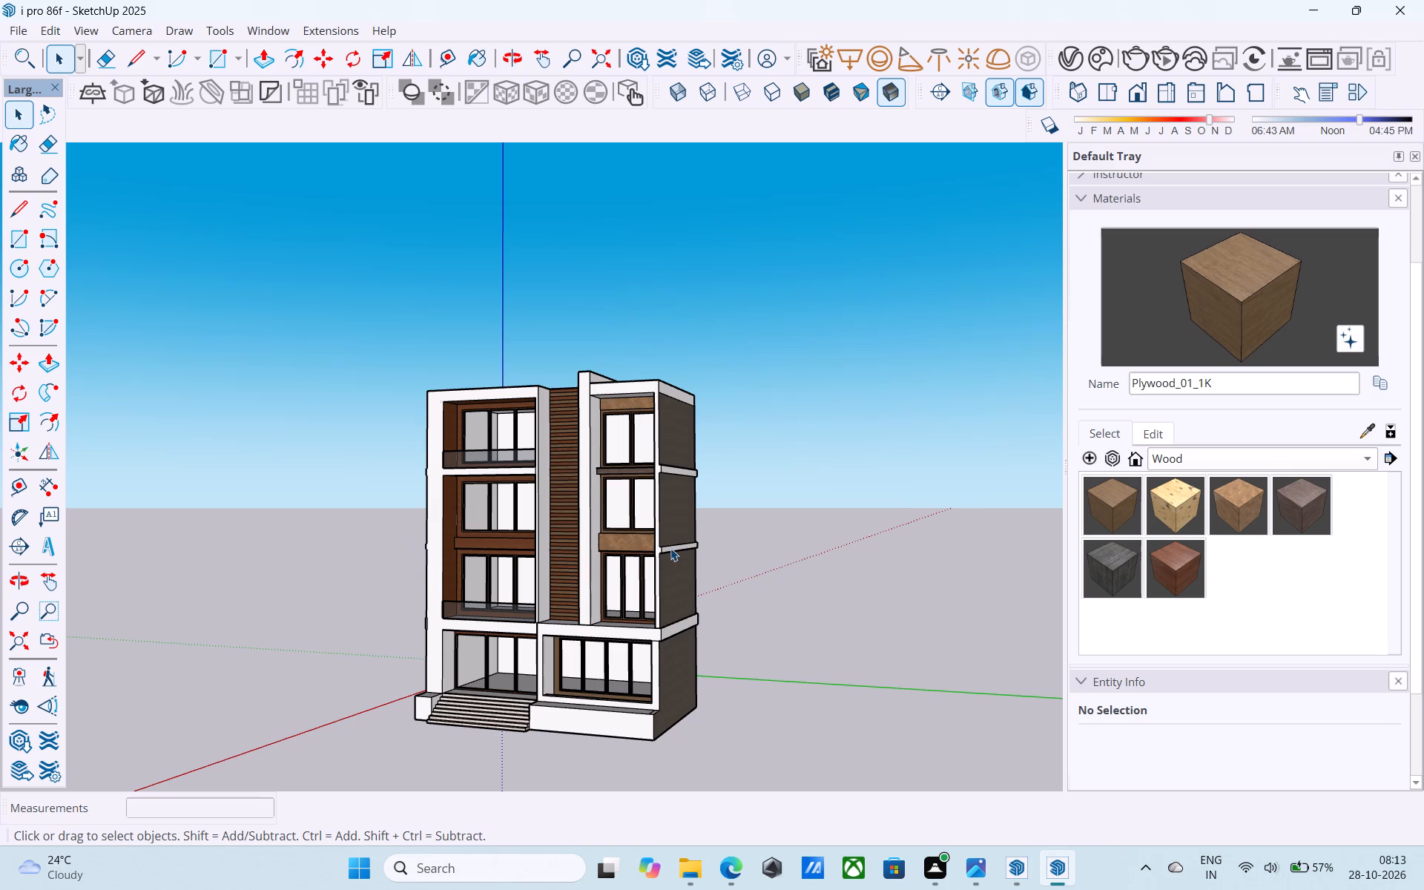
Paint the side wall of the recess beside the facade's wood slats with Wood_Veneer_15_1K.
scroll(688, 525, "down", 5)
middle_click_drag(626, 539, 618, 434)
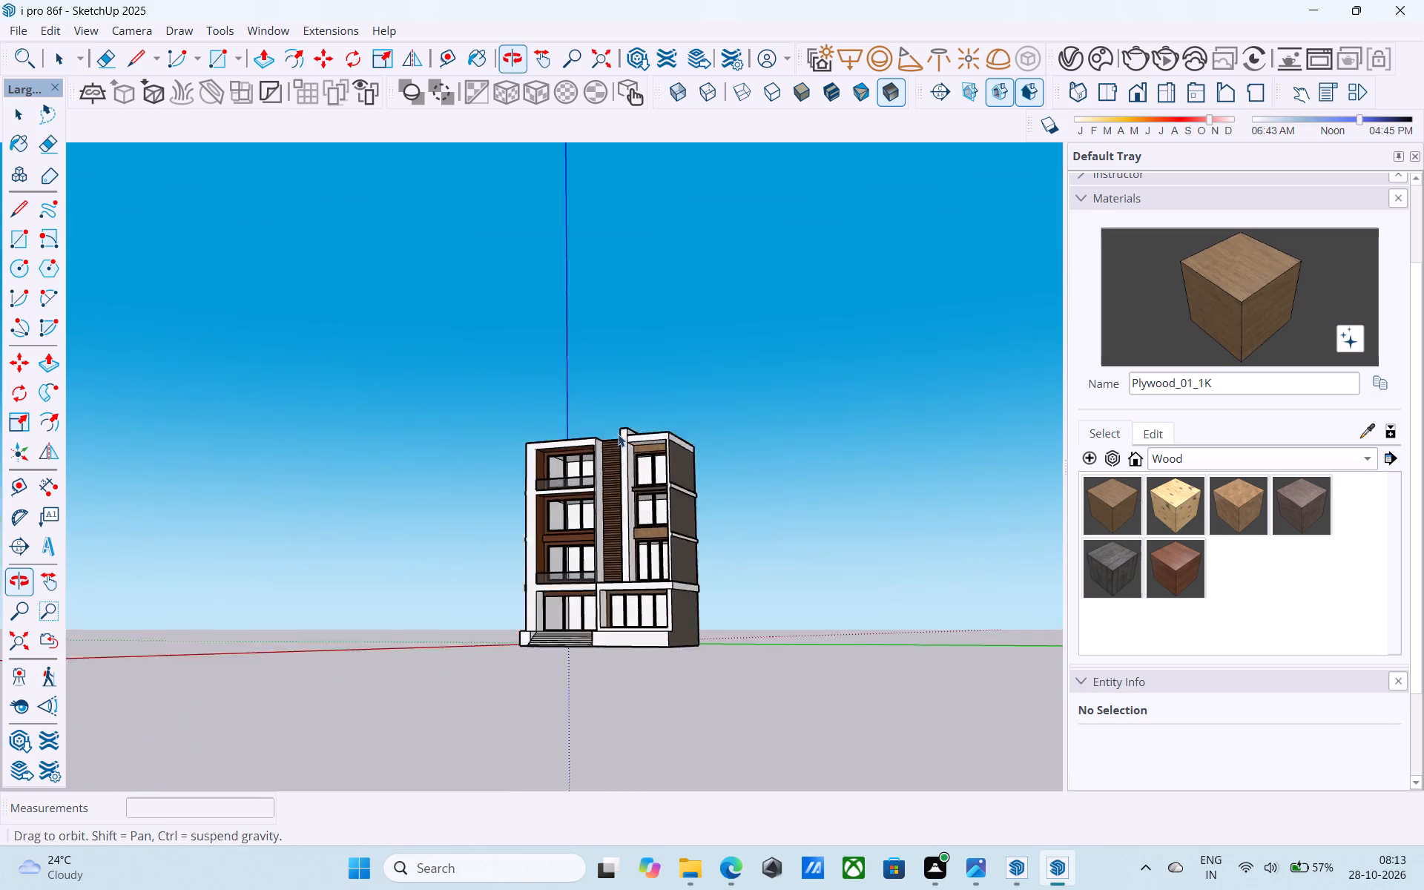
middle_click_drag(618, 434, 619, 435)
scroll(582, 489, "up", 5)
middle_click_drag(596, 512, 1021, 574)
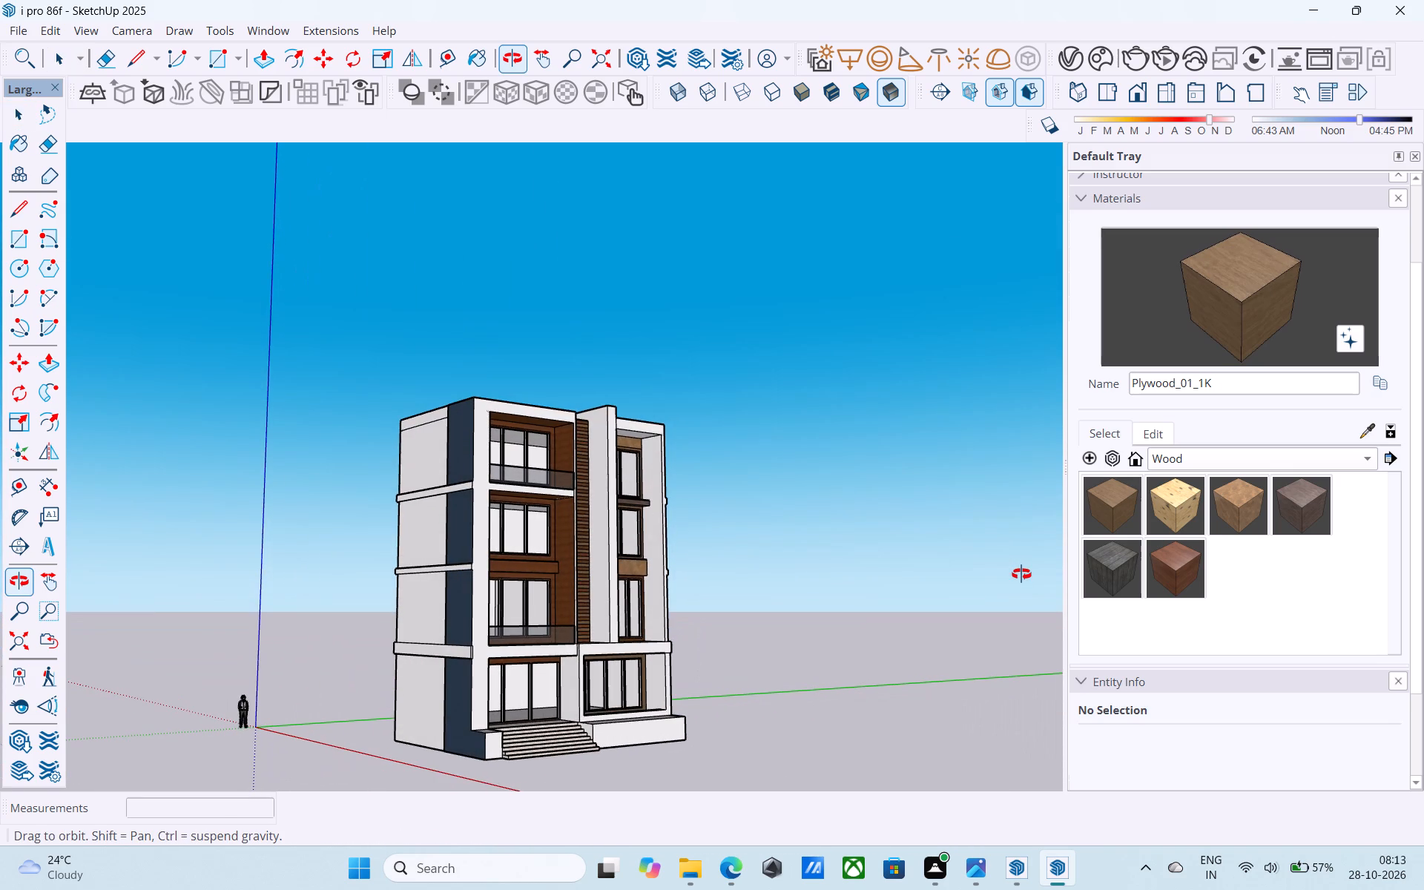
middle_click_drag(1021, 574, 598, 606)
left_click(1172, 577)
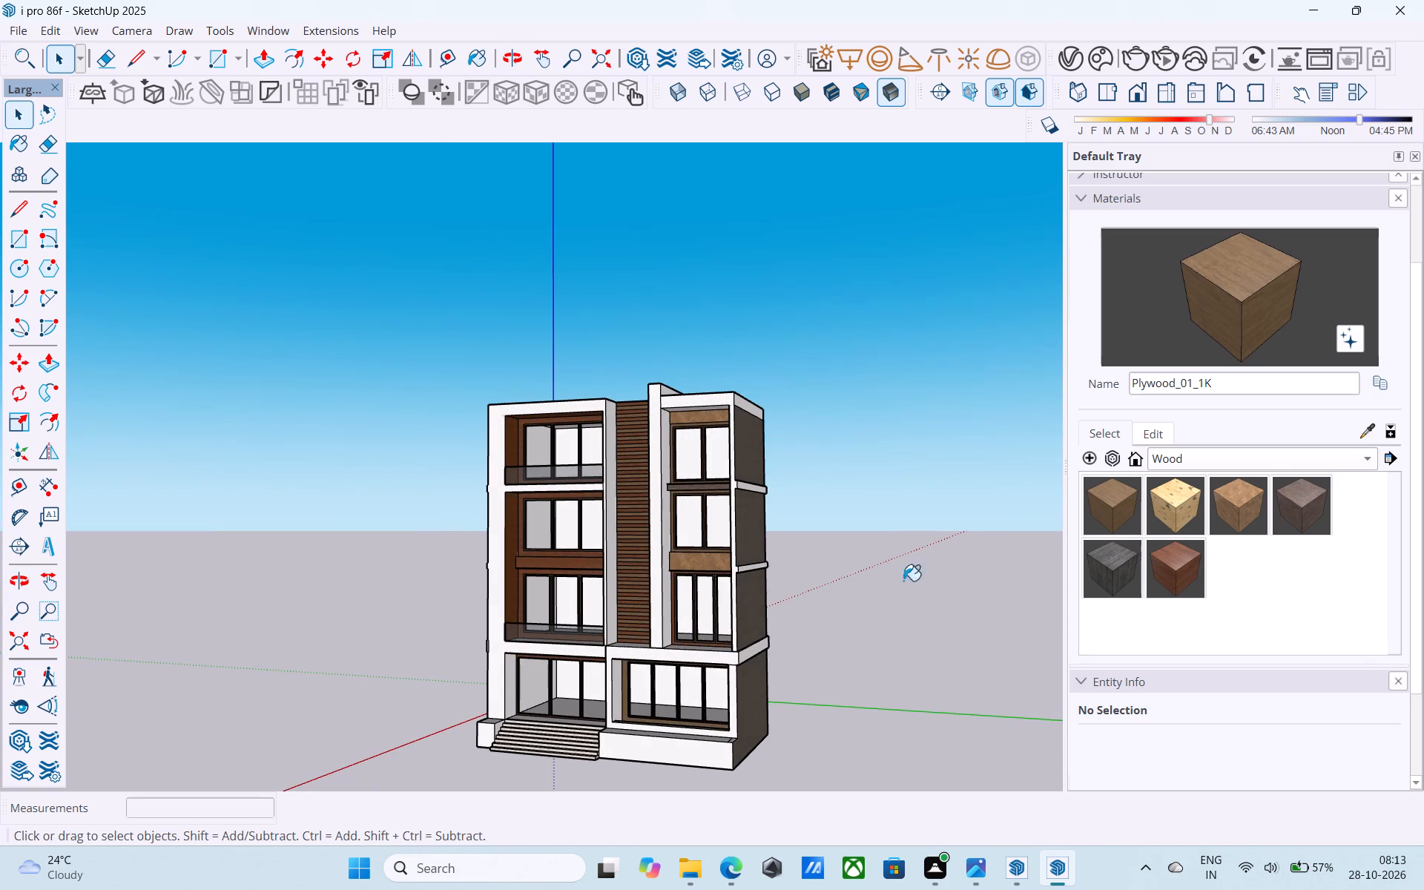
middle_click_drag(702, 540, 581, 524)
scroll(577, 515, "up", 7)
left_click(623, 474)
scroll(623, 474, "down", 4)
middle_click_drag(623, 474, 1082, 585)
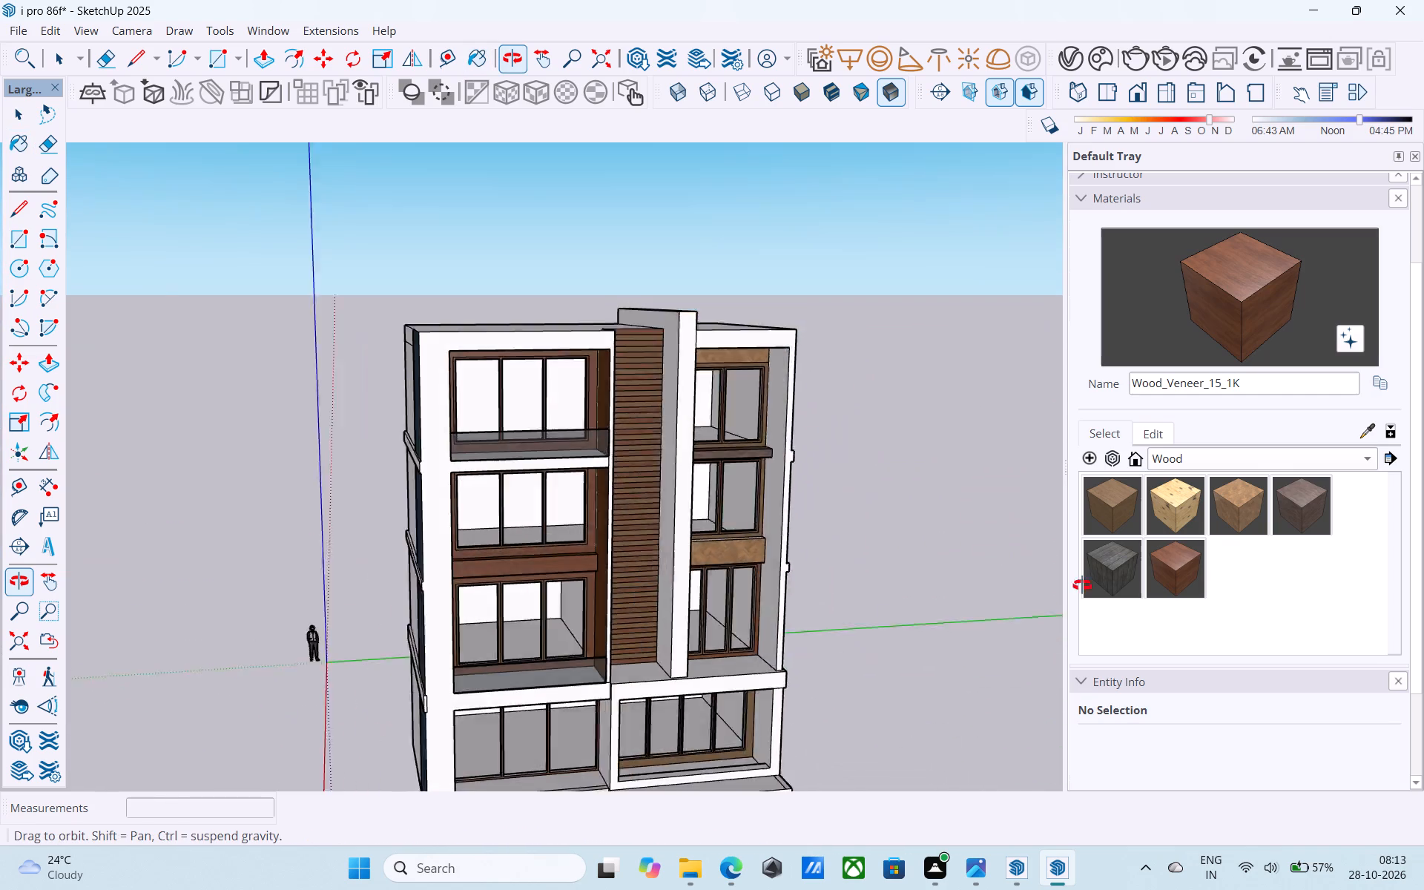
middle_click_drag(1082, 585, 863, 450)
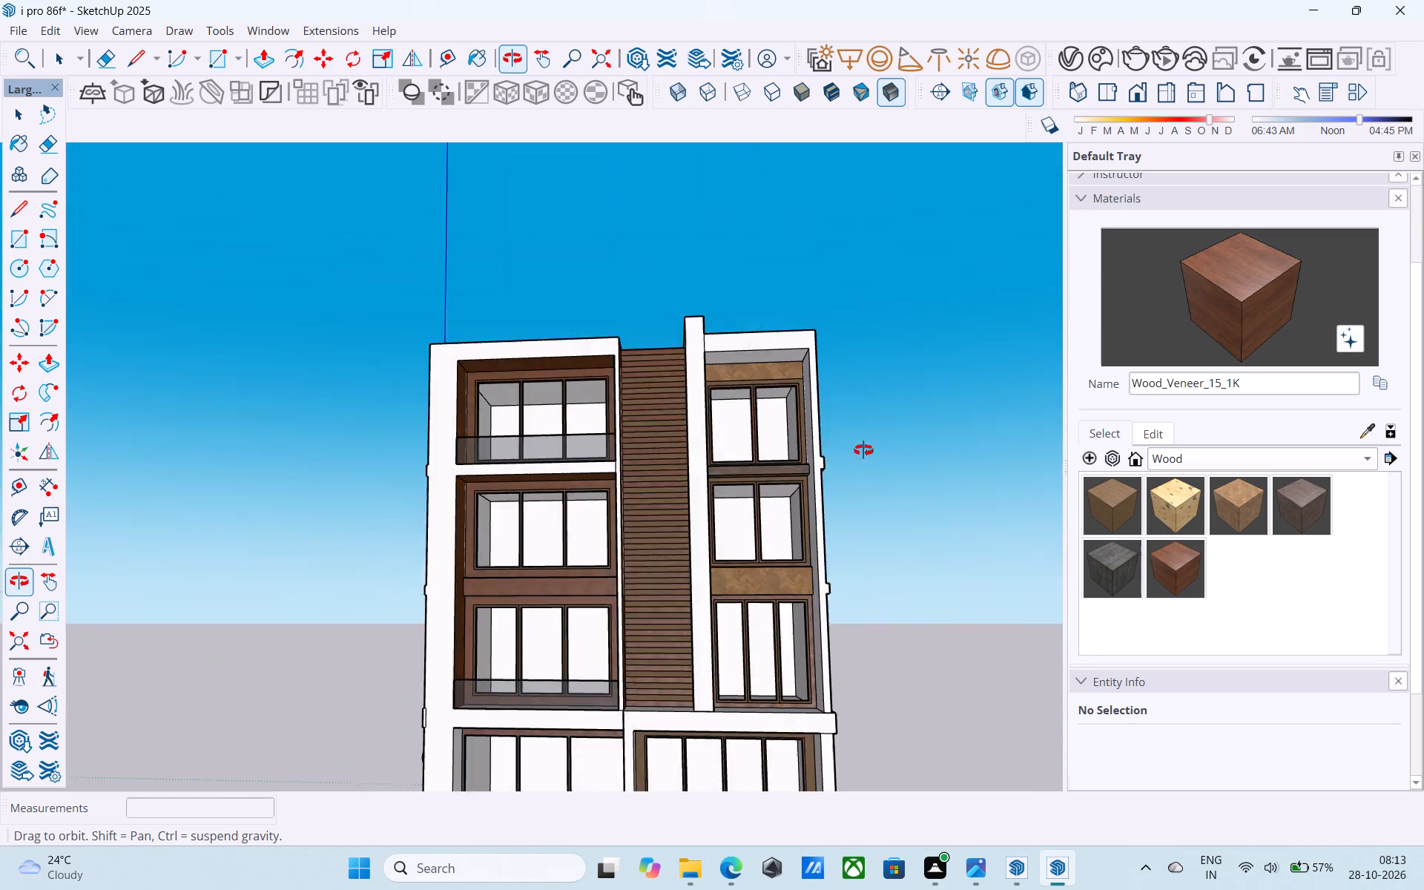
middle_click_drag(863, 450, 879, 450)
scroll(855, 466, "down", 5)
middle_click_drag(798, 554, 612, 590)
key("space")
Draw a rectangle face filling the first pane opening of the top-floor three-pane window behind the glass railing.
scroll(613, 466, "up", 3)
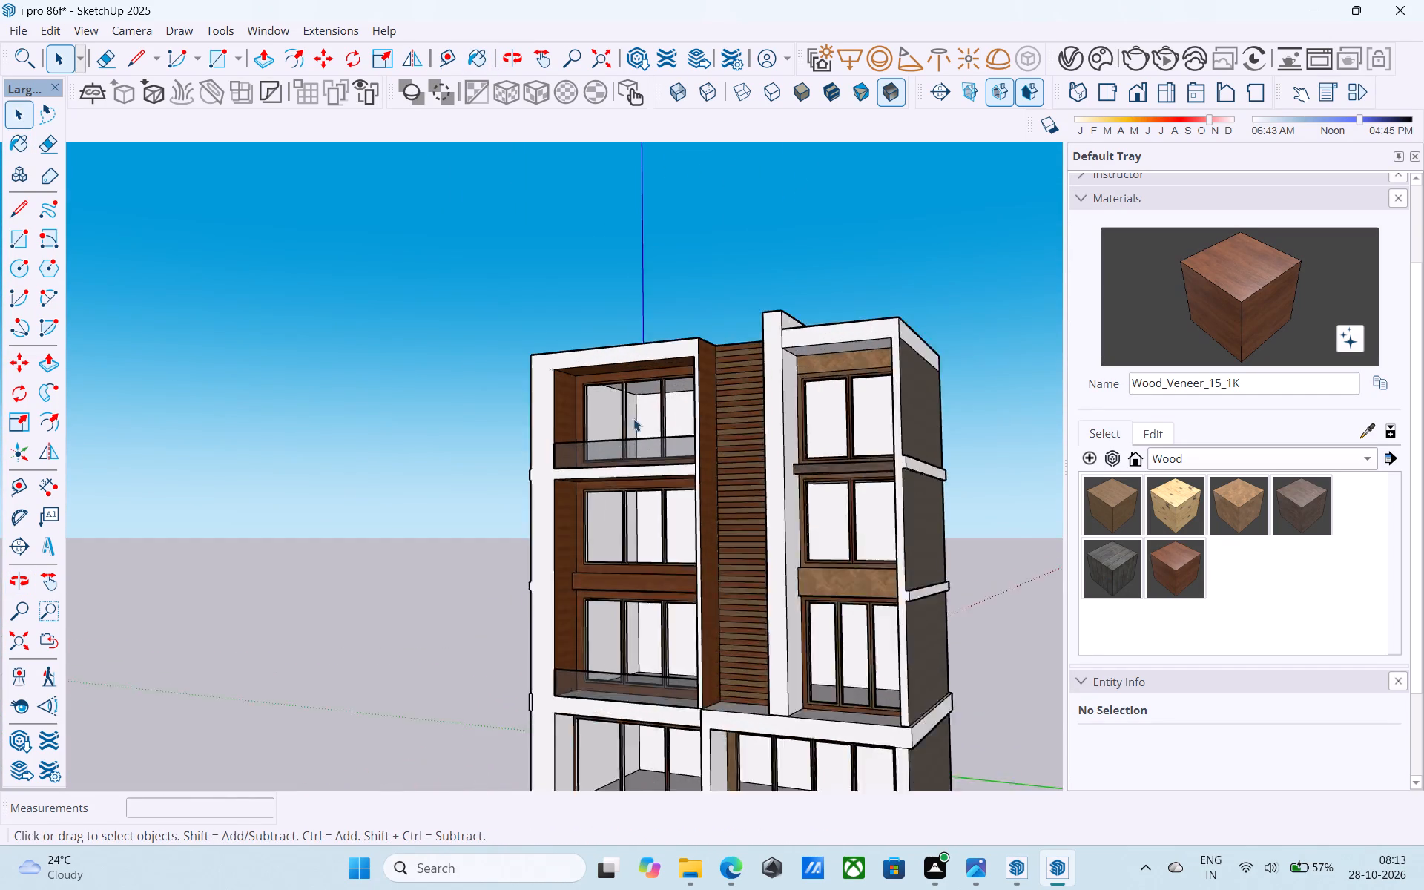
scroll(633, 418, "up", 17)
left_click(584, 414)
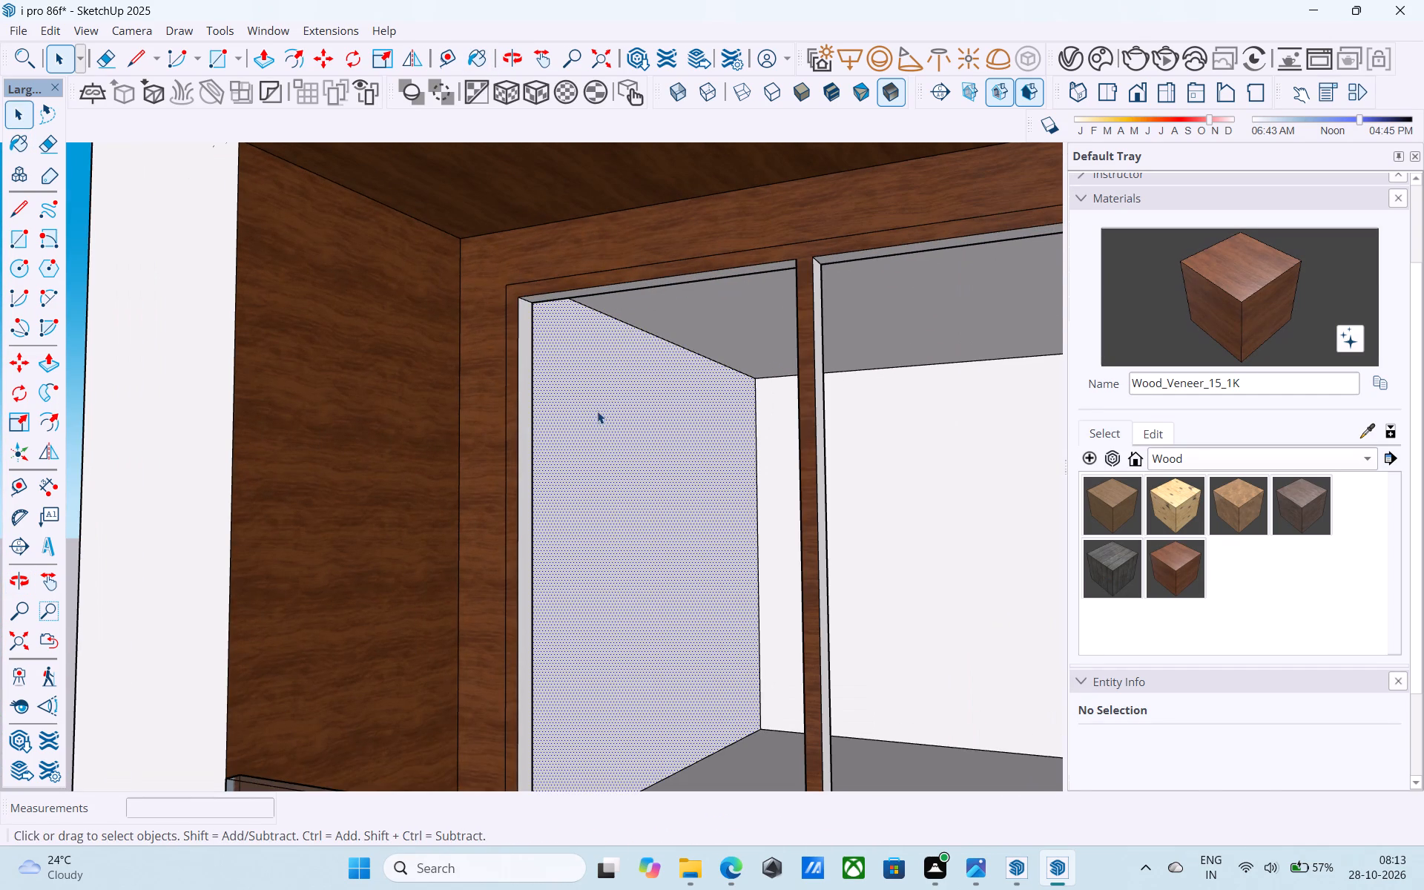
middle_click(902, 516)
scroll(897, 508, "down", 2)
key("r")
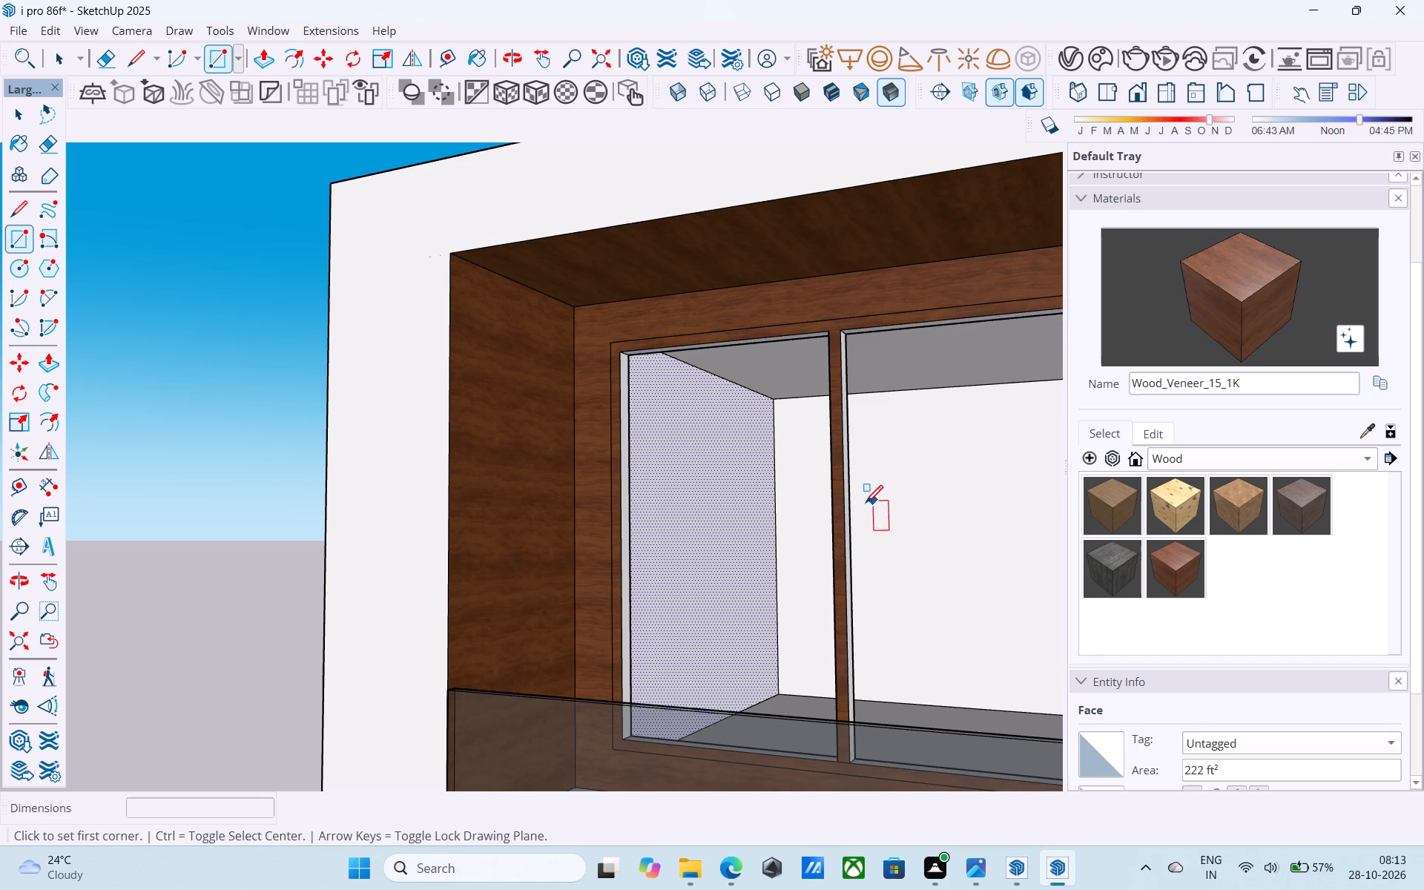
scroll(845, 526, "down", 1)
middle_click_drag(843, 528, 777, 456, "shift")
scroll(599, 325, "up", 2)
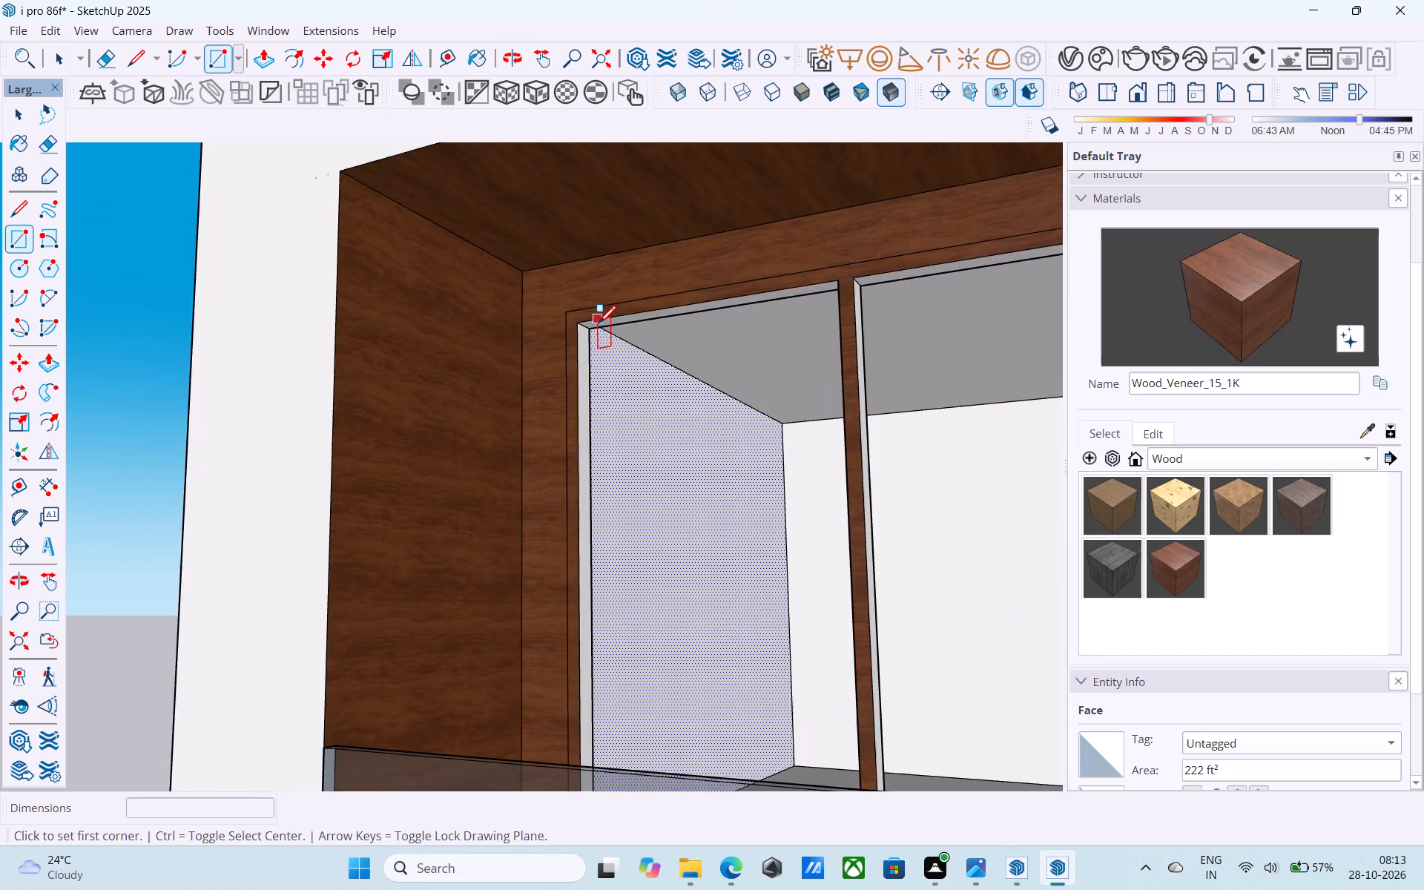
scroll(599, 325, "up", 5)
left_click(592, 331)
scroll(592, 331, "down", 9)
middle_click_drag(817, 556, 961, 673)
scroll(585, 550, "up", 3)
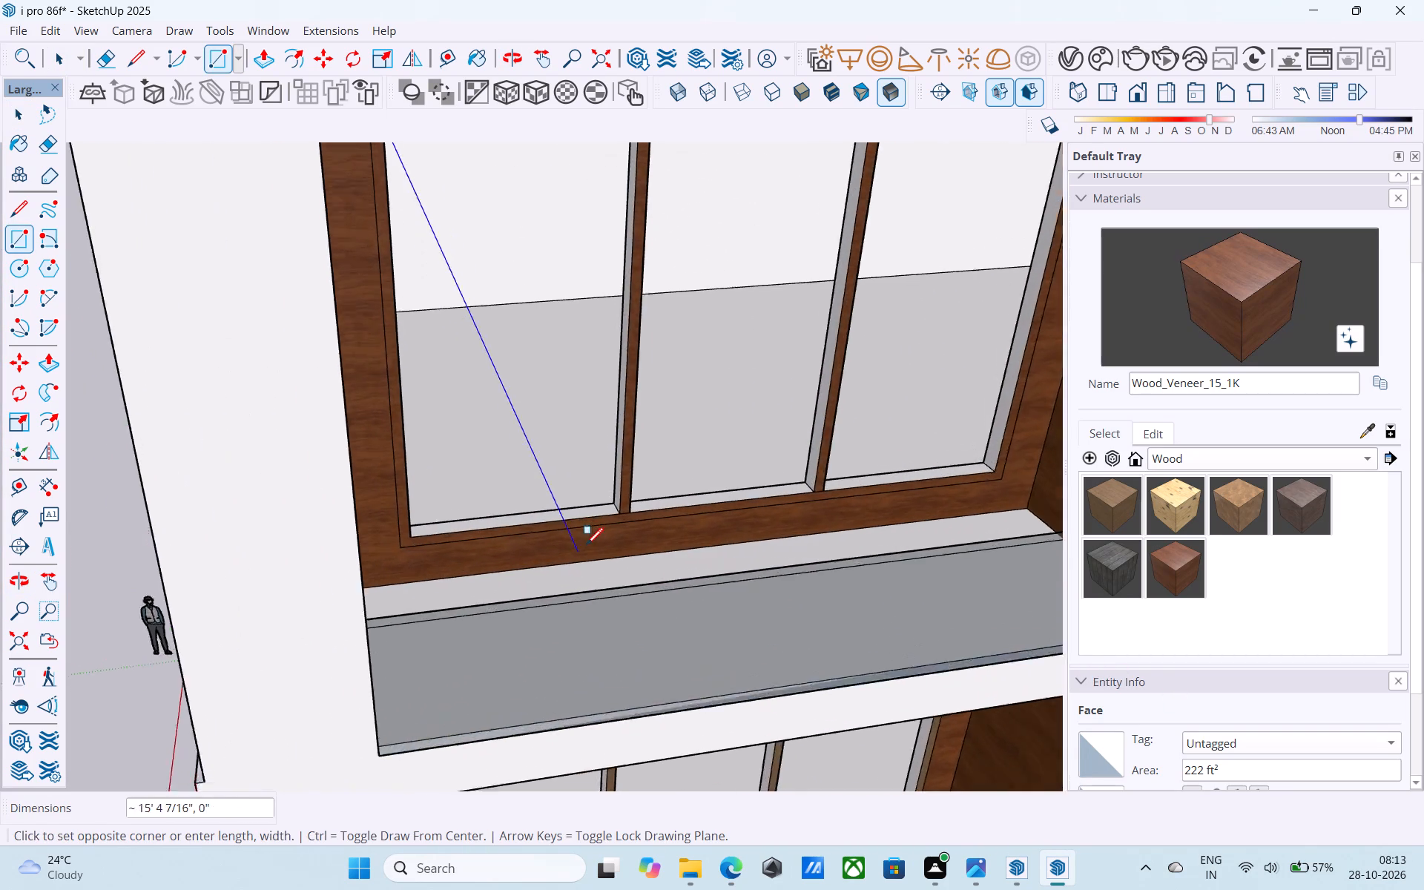
scroll(586, 547, "up", 4)
left_click(624, 487)
Draw a rectangle face filling the middle pane opening of the top-floor three-pane window.
scroll(624, 487, "down", 5)
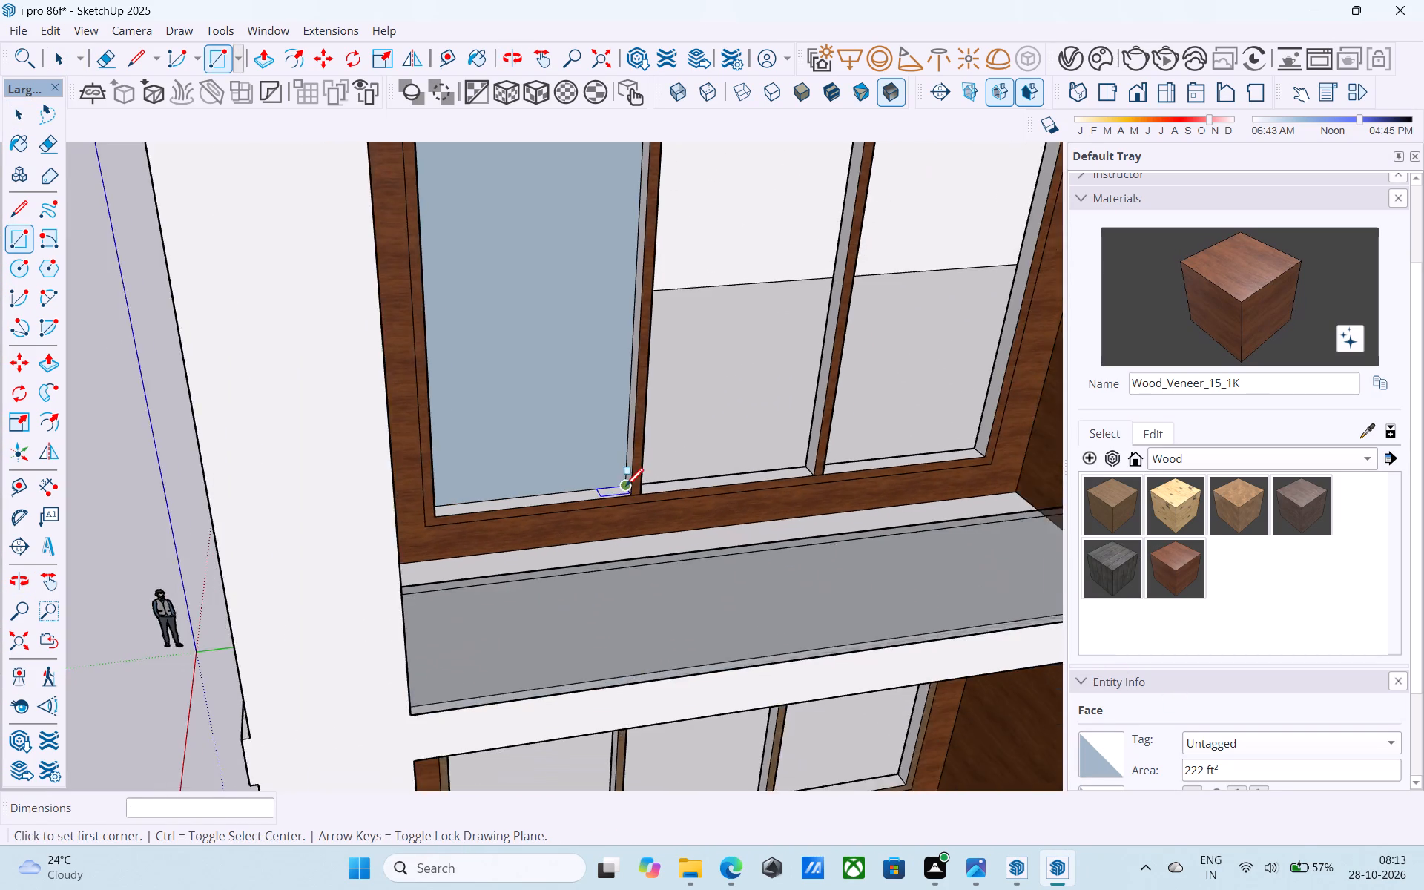
scroll(626, 487, "down", 4)
middle_click_drag(984, 424, 729, 353)
scroll(510, 239, "up", 6)
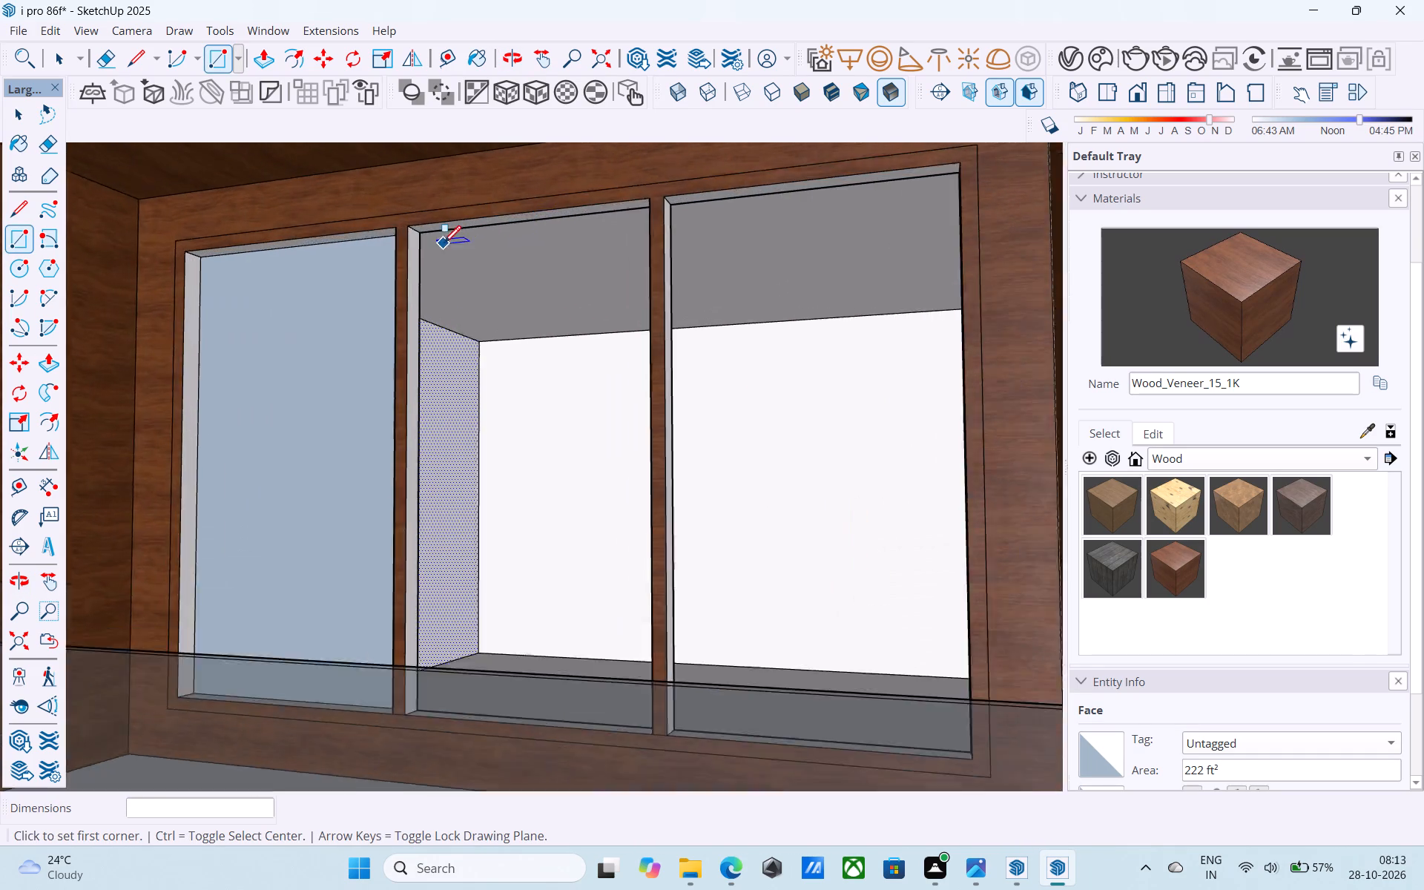
scroll(444, 245, "up", 2)
left_click(404, 228)
scroll(417, 228, "down", 11)
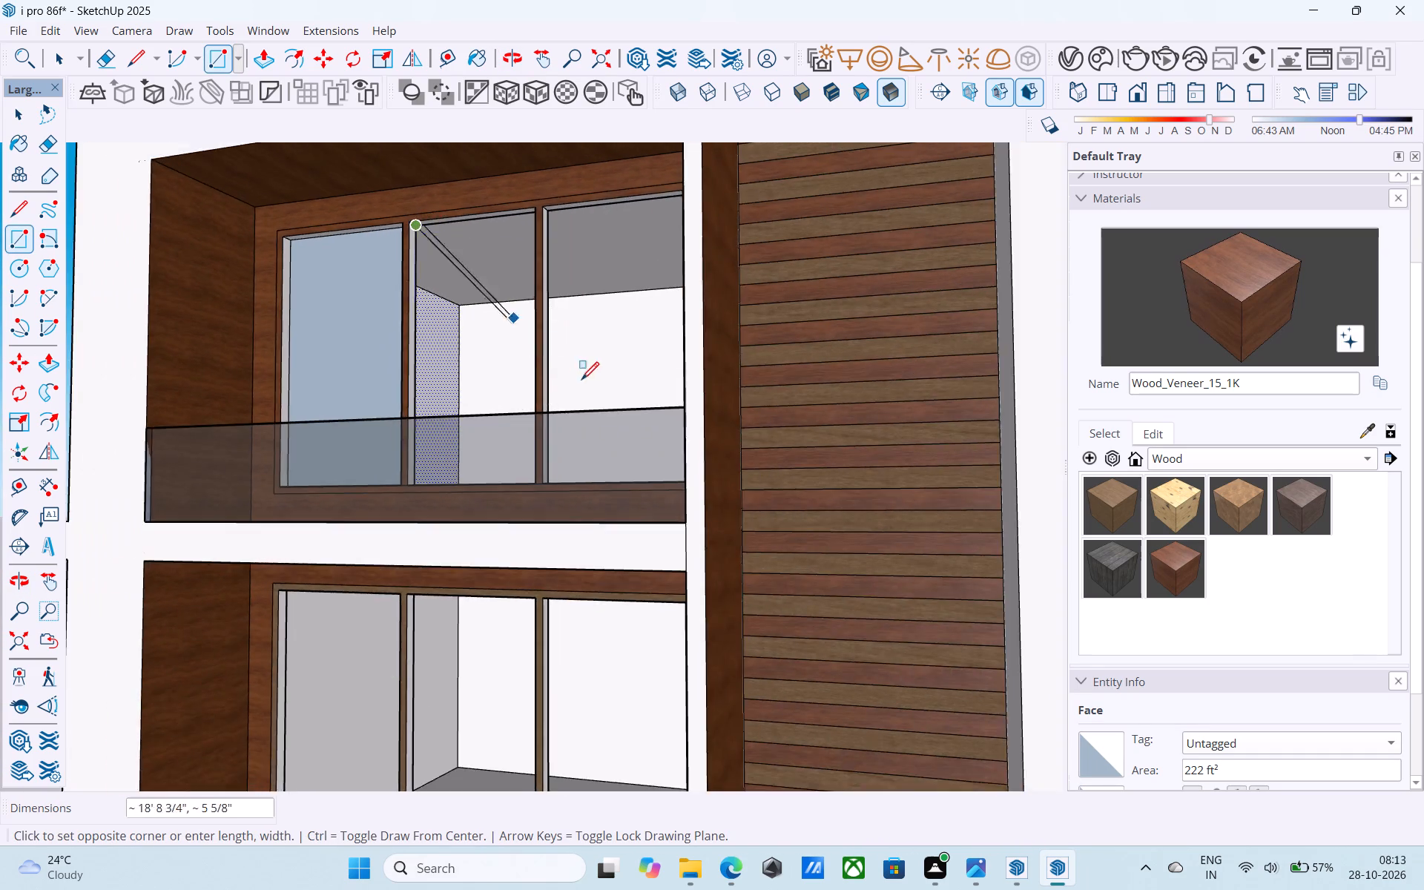
middle_click_drag(586, 392, 1132, 669)
scroll(630, 477, "up", 7)
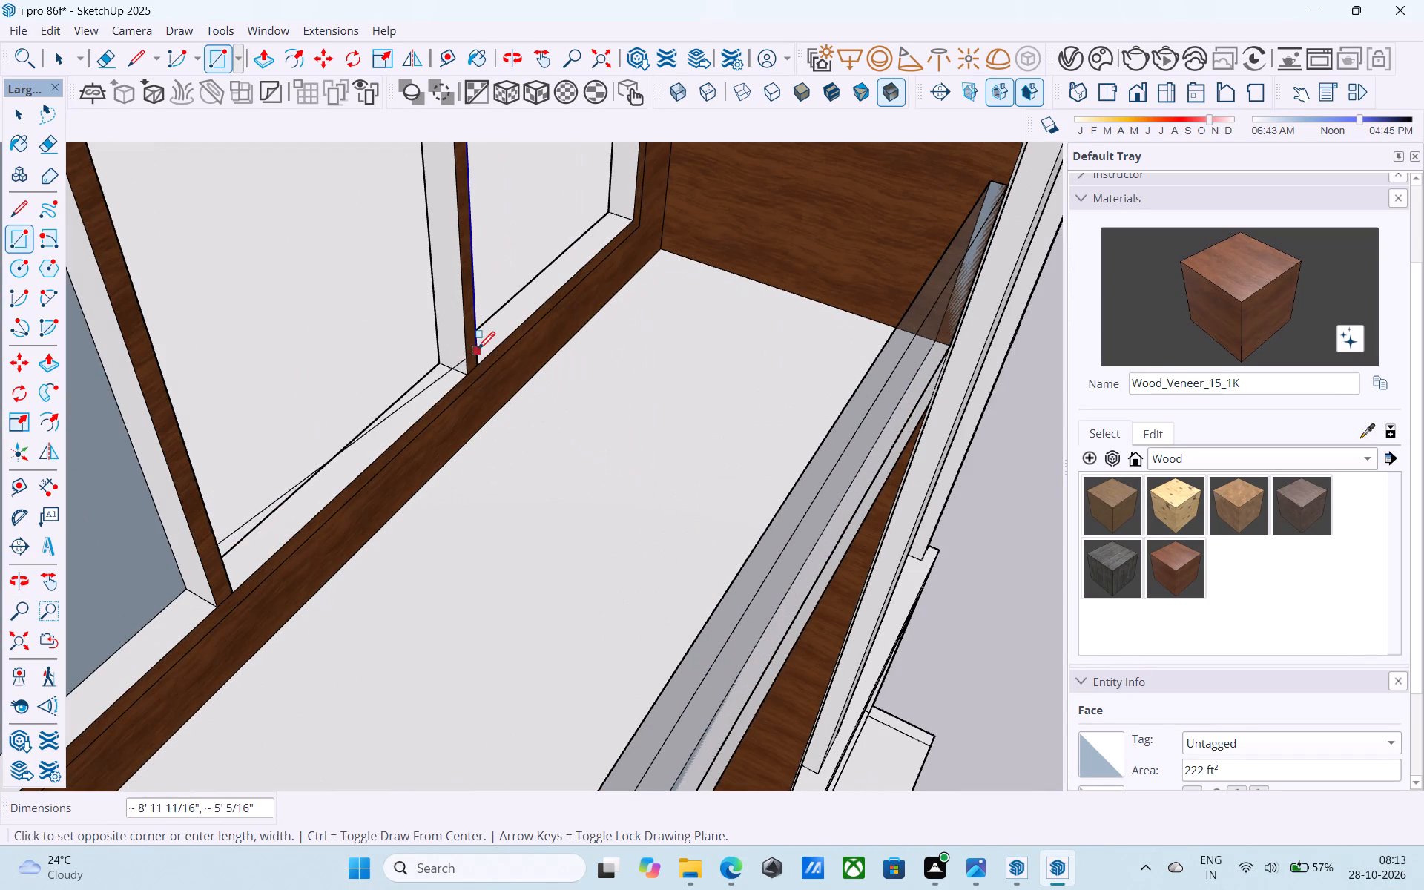
left_click(444, 363)
Draw a rectangle face filling the third pane opening, nearest the slats, of the top-floor three-pane window.
scroll(627, 359, "down", 4)
middle_click_drag(673, 376, 316, 251, "shift")
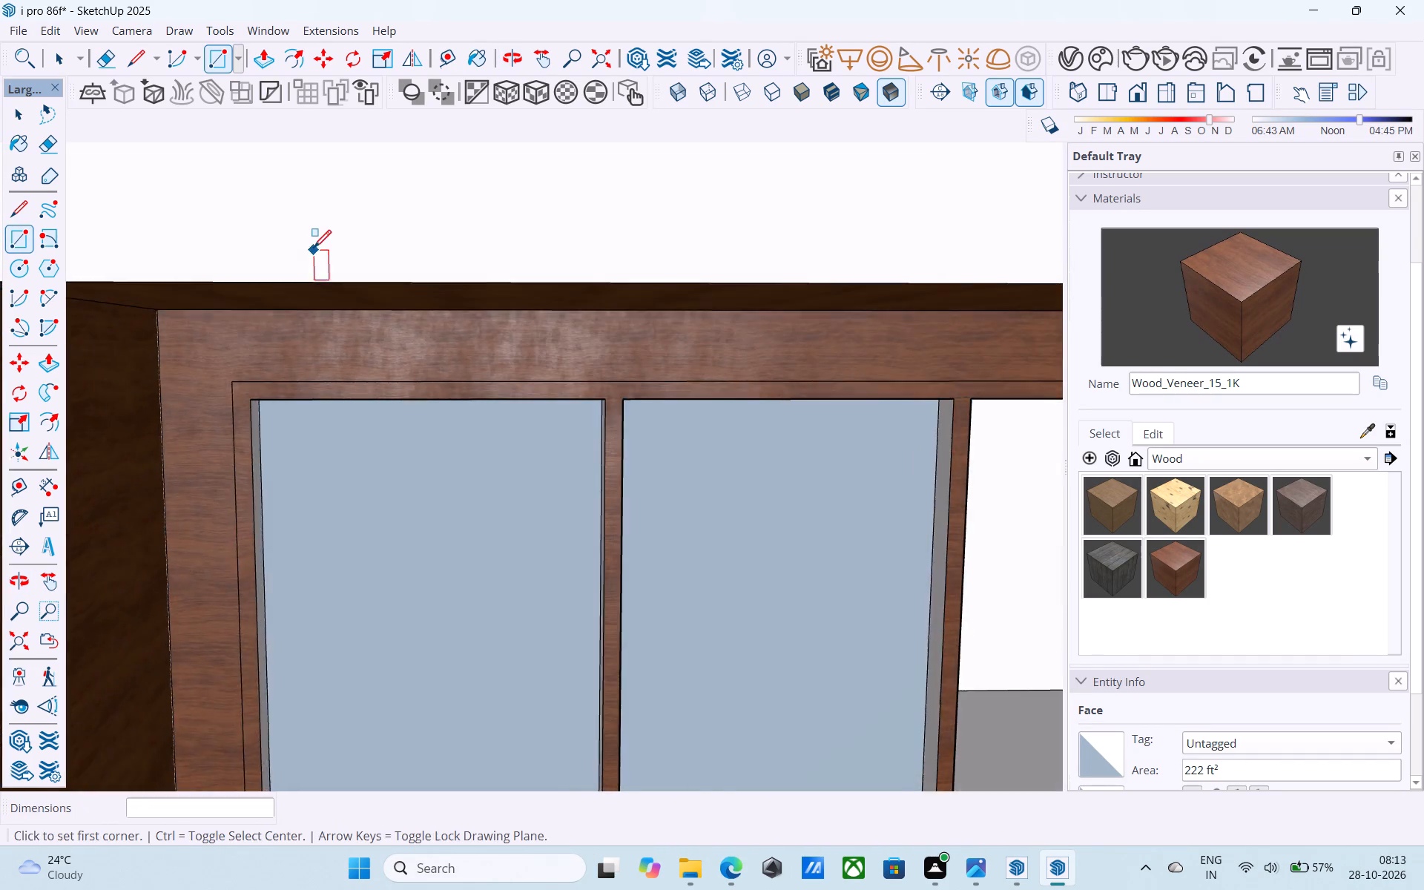
scroll(314, 247, "down", 9)
middle_click_drag(635, 392, 314, 257)
scroll(494, 265, "up", 10)
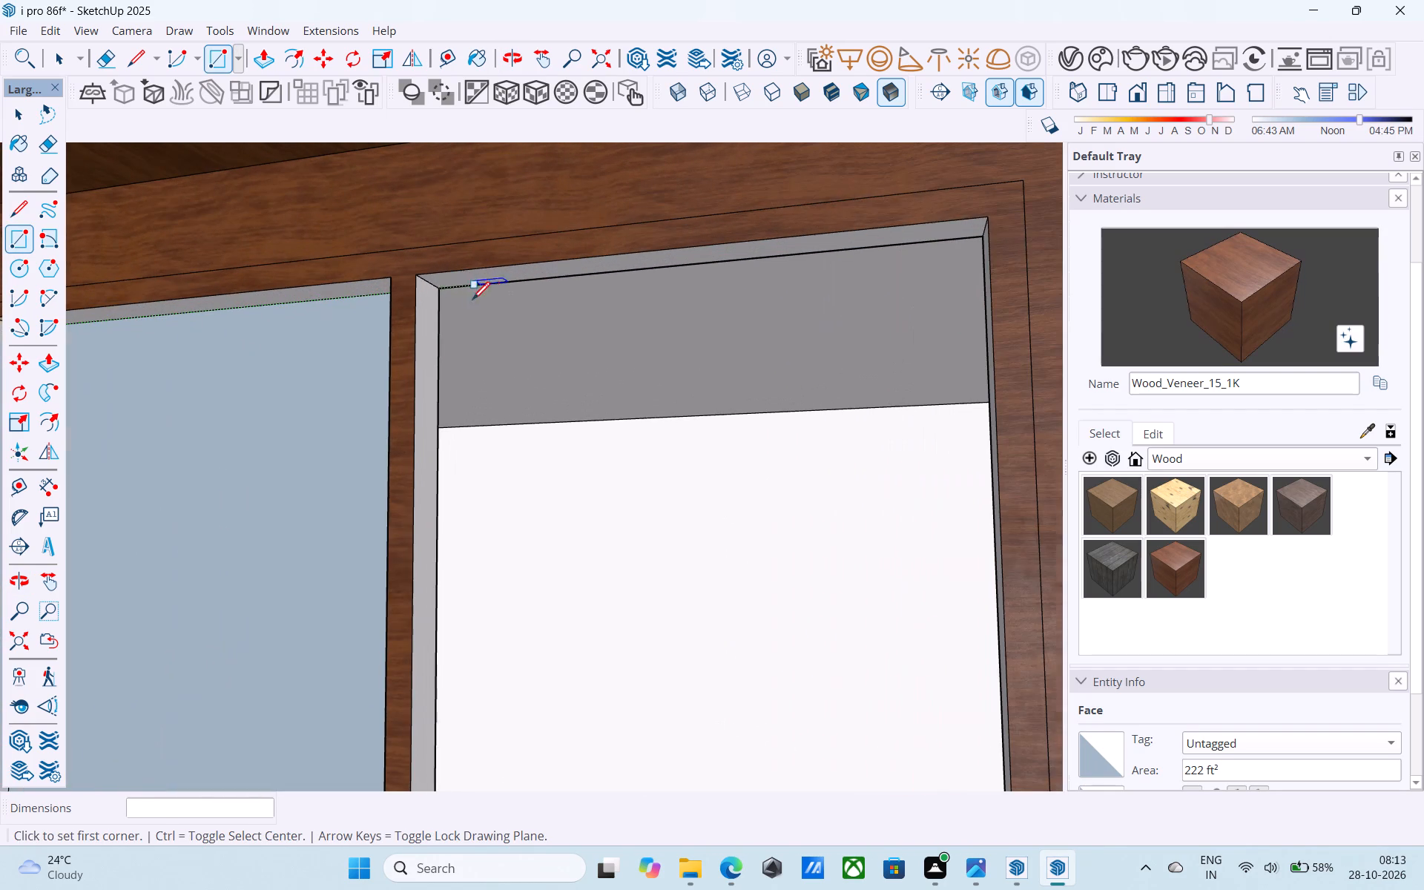
left_click(444, 293)
scroll(444, 291, "down", 11)
middle_click_drag(502, 408, 857, 591)
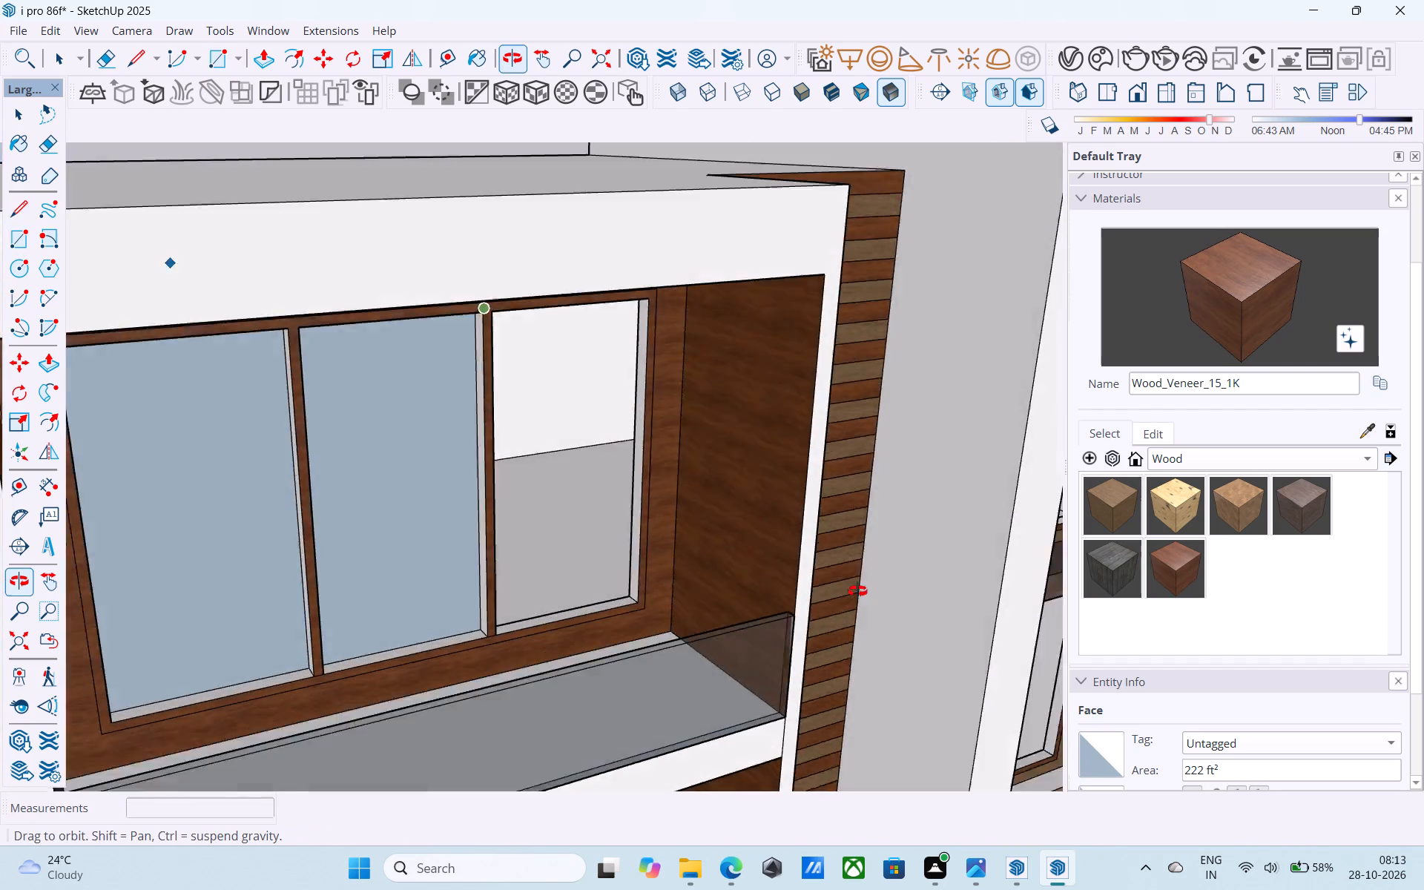
middle_click_drag(857, 591, 929, 593)
scroll(653, 587, "up", 5)
left_click(609, 578)
Draw a rectangle face about 4' 4" by 8' 6" in the left pane opening of the narrow bay's top-floor window.
scroll(605, 572, "down", 2)
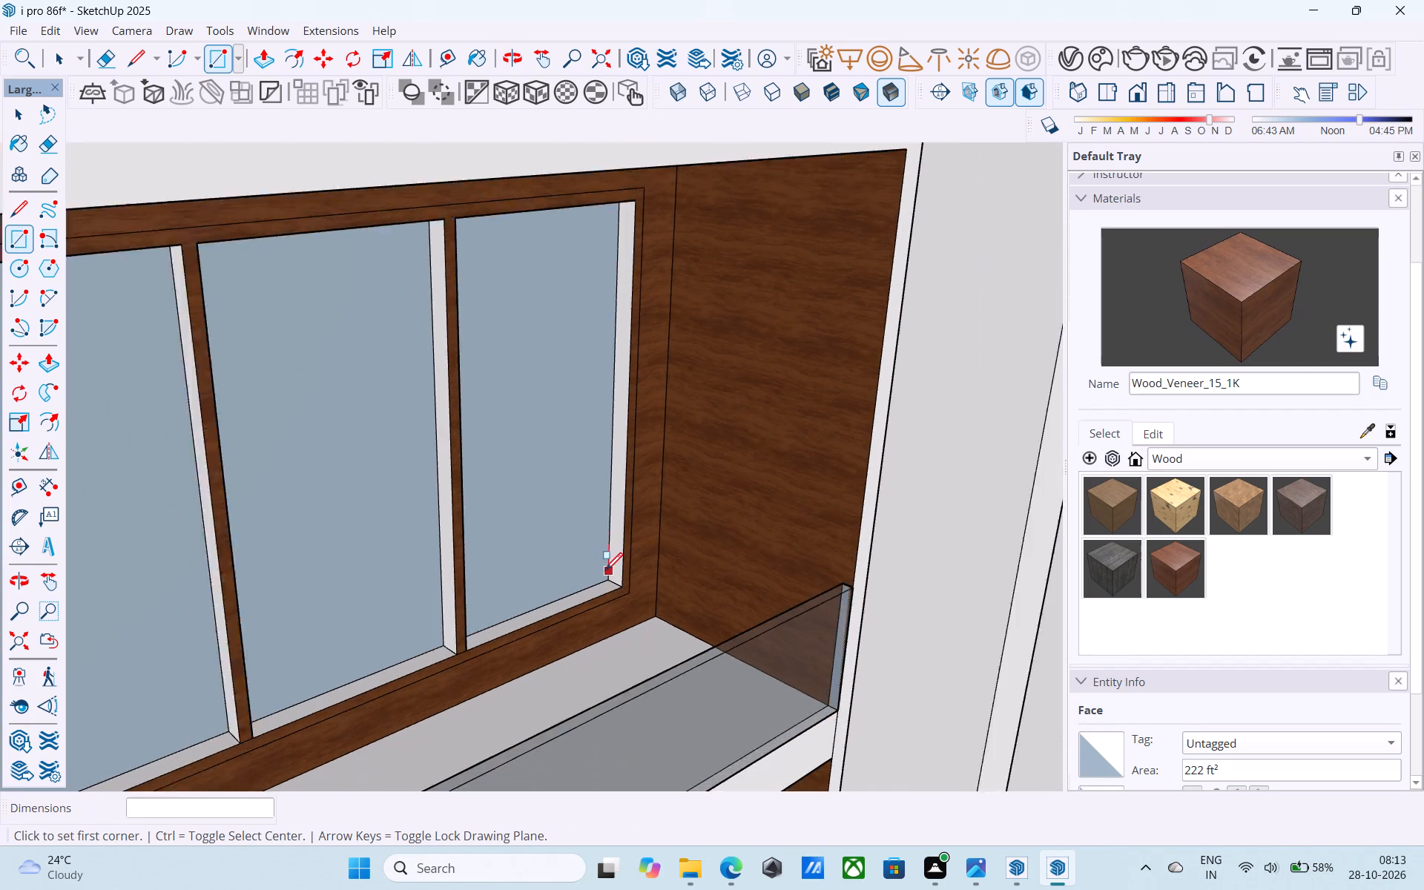
scroll(605, 572, "down", 10)
middle_click_drag(809, 507, 222, 346)
middle_click_drag(551, 322, 544, 322)
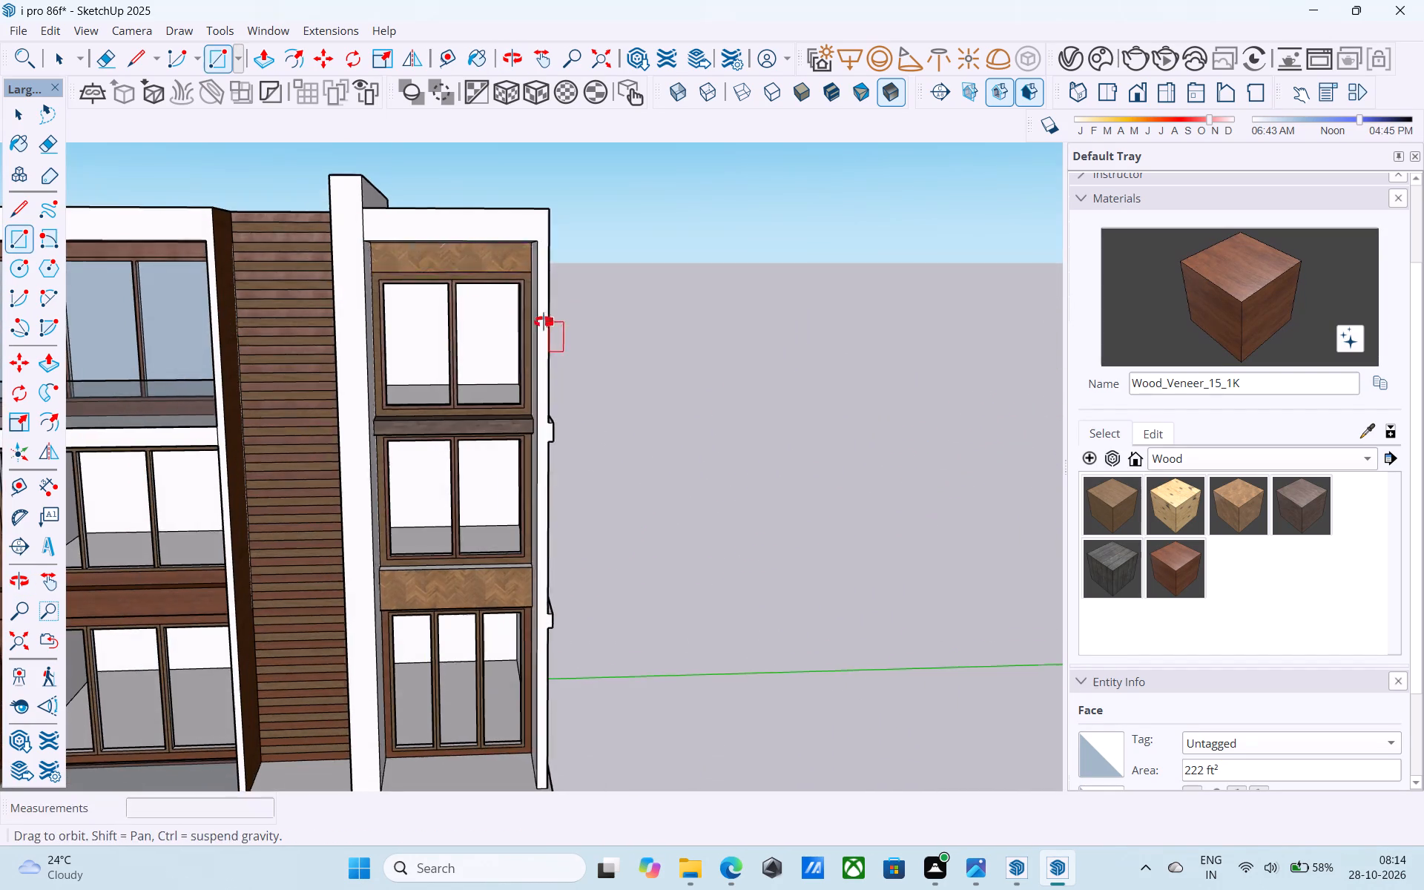
middle_click_drag(544, 322, 422, 291)
scroll(421, 290, "up", 11)
middle_click_drag(323, 286, 363, 224)
left_click(556, 233)
scroll(559, 238, "down", 8)
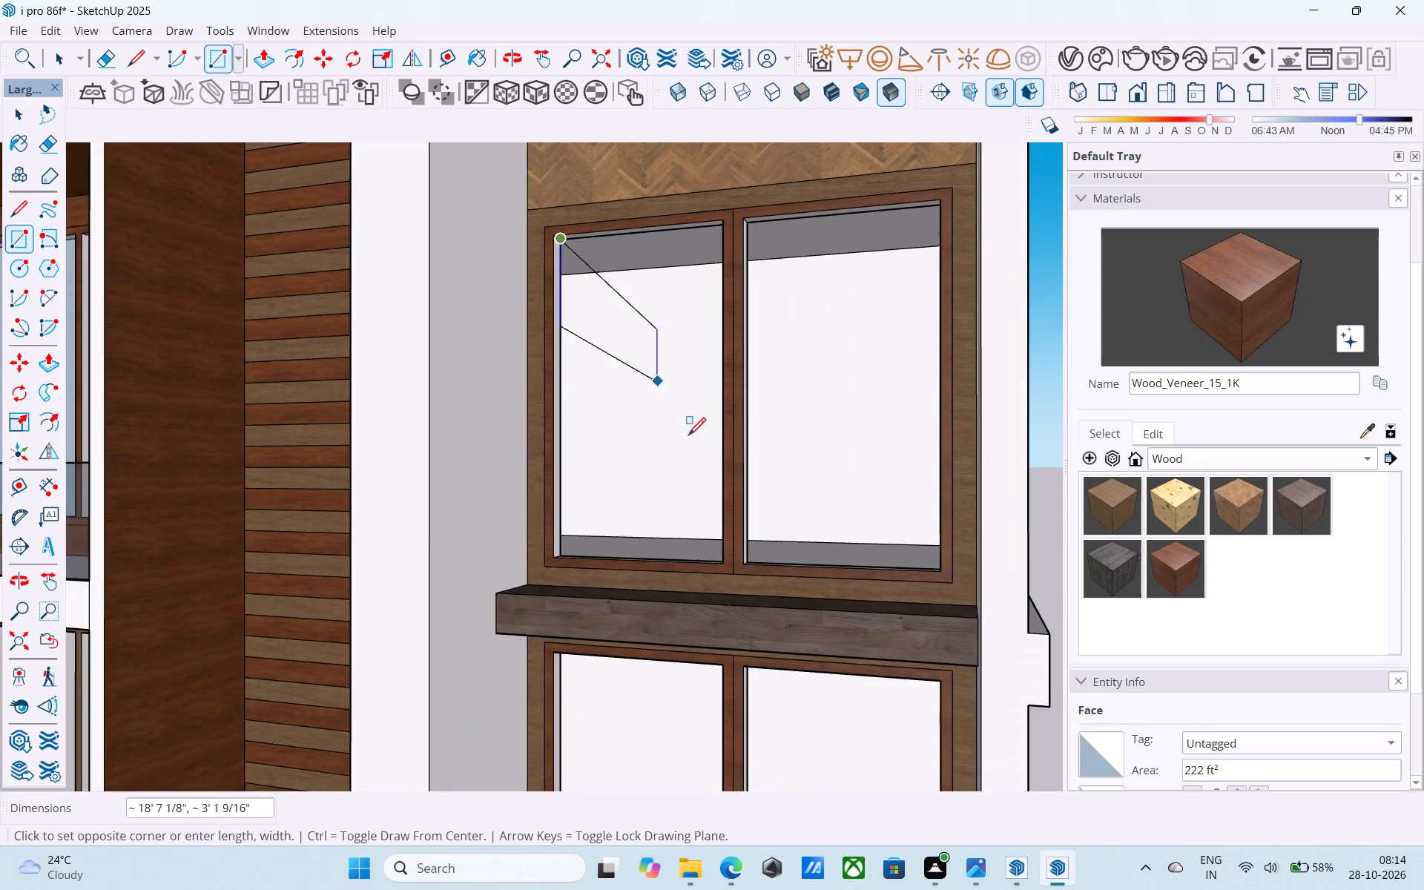
middle_click_drag(710, 482, 826, 489, "shift")
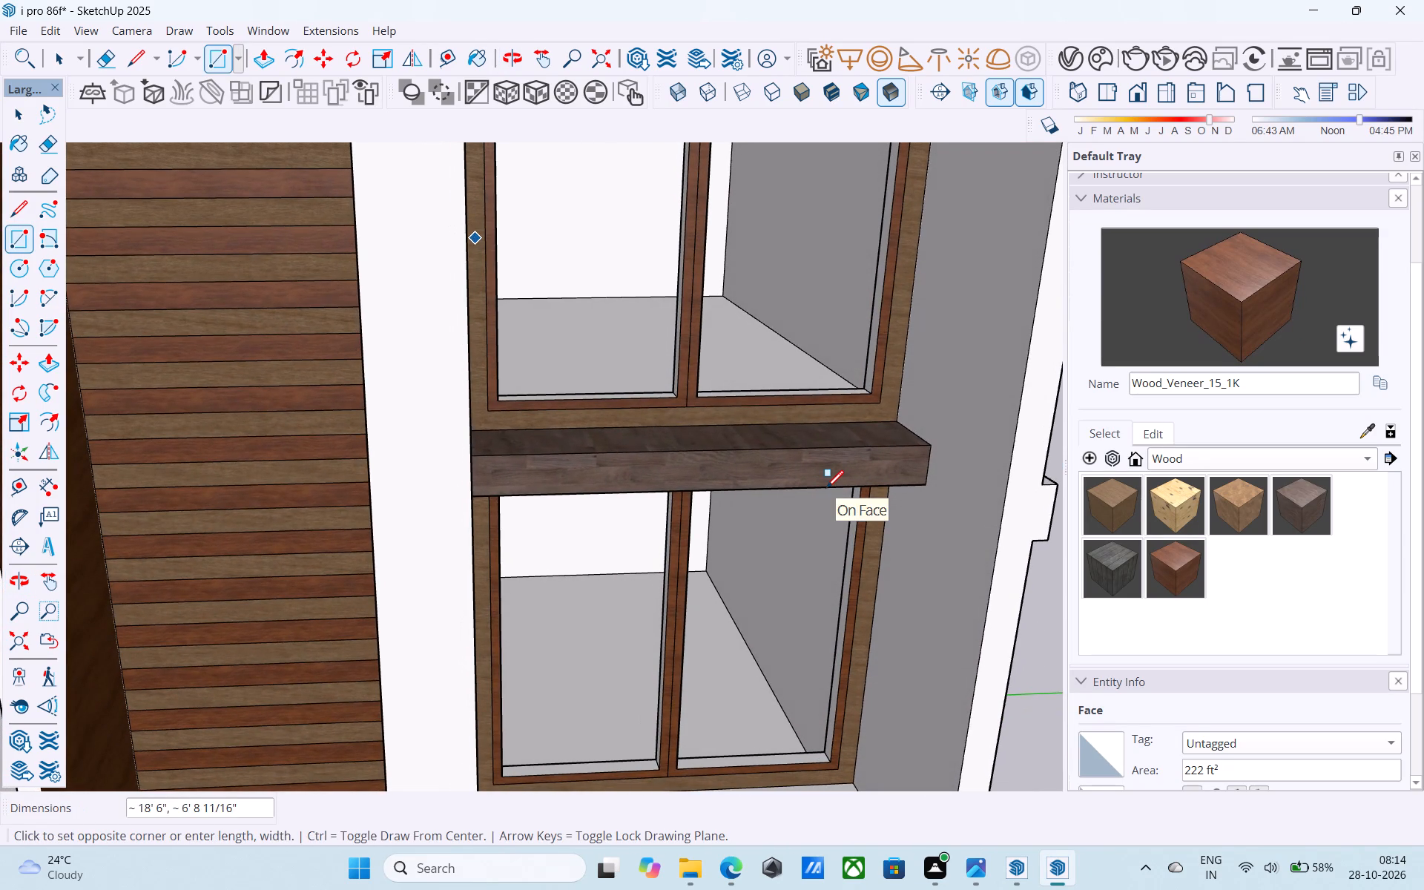
scroll(668, 406, "up", 7)
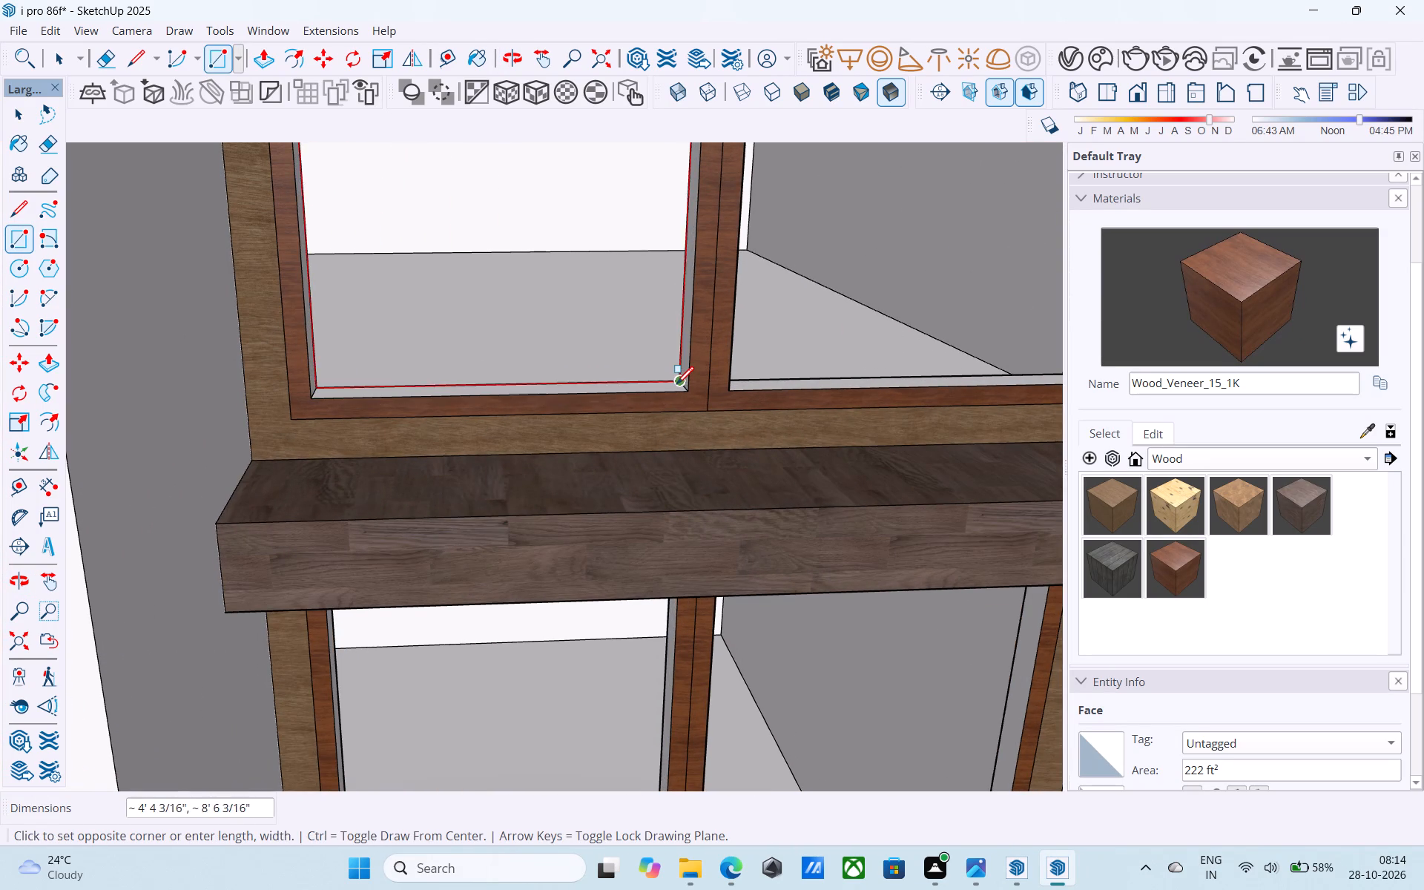
left_click(676, 385)
Draw a rectangle face filling the right pane opening of the narrow bay's top-floor window.
scroll(676, 385, "down", 5)
scroll(629, 321, "down", 4)
middle_click_drag(615, 317, 610, 320)
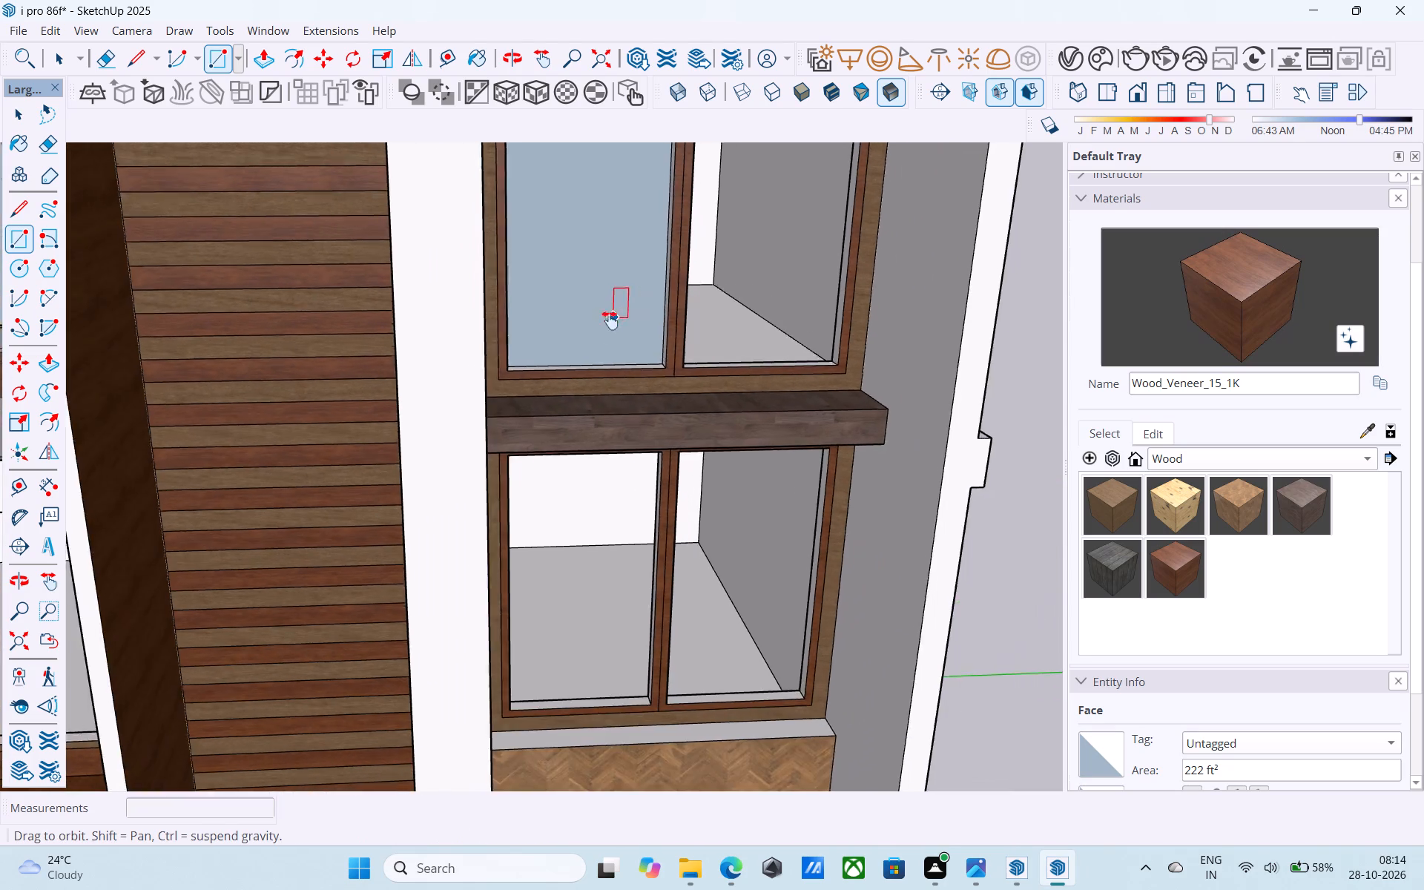
middle_click_drag(610, 320, 611, 408)
middle_click_drag(762, 254, 785, 222)
scroll(779, 254, "up", 7)
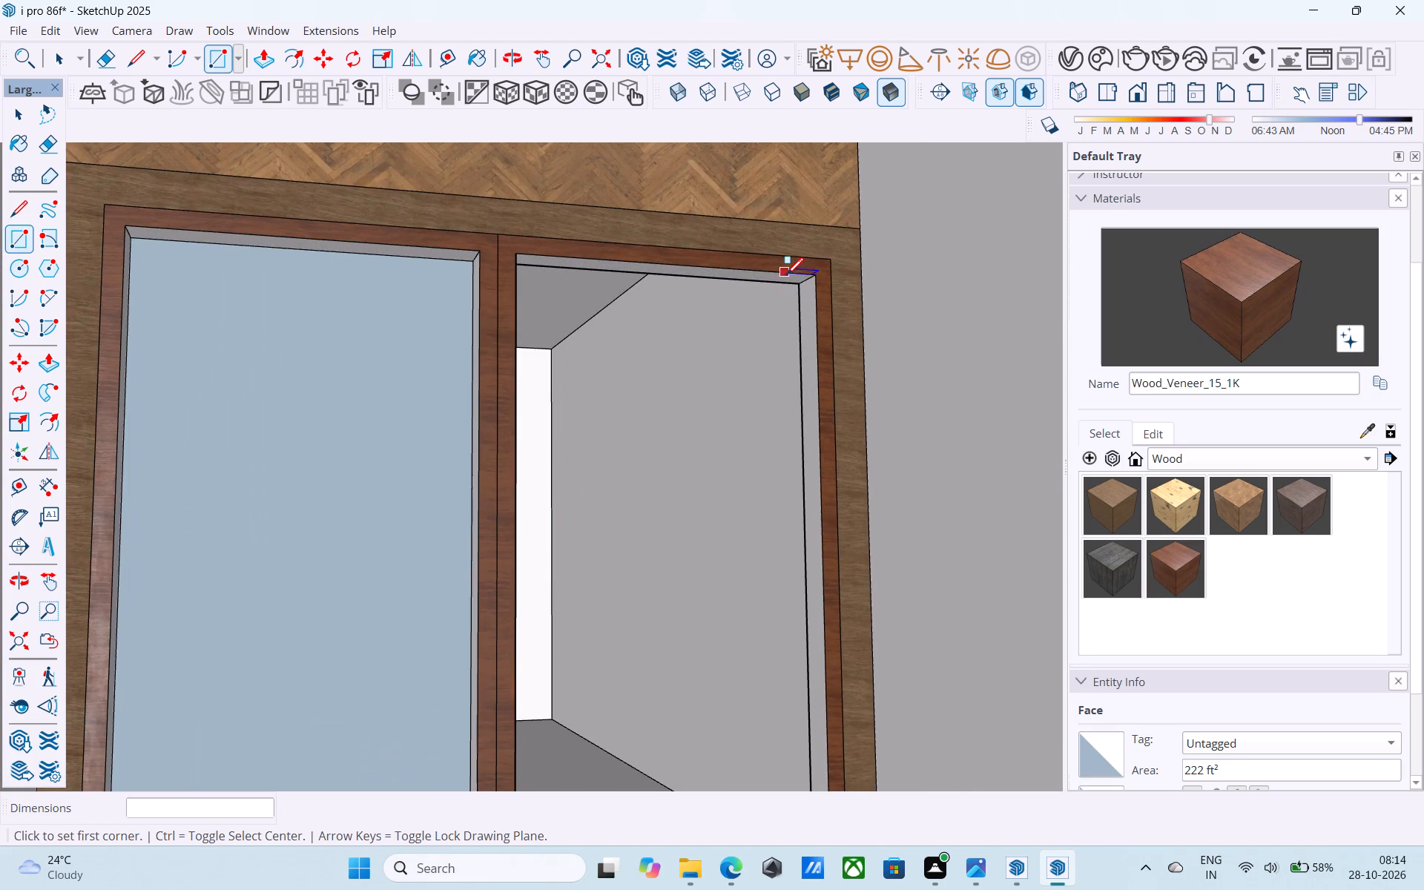
left_click(794, 281)
scroll(794, 281, "down", 9)
middle_click_drag(785, 472, 535, 593)
scroll(625, 560, "up", 2)
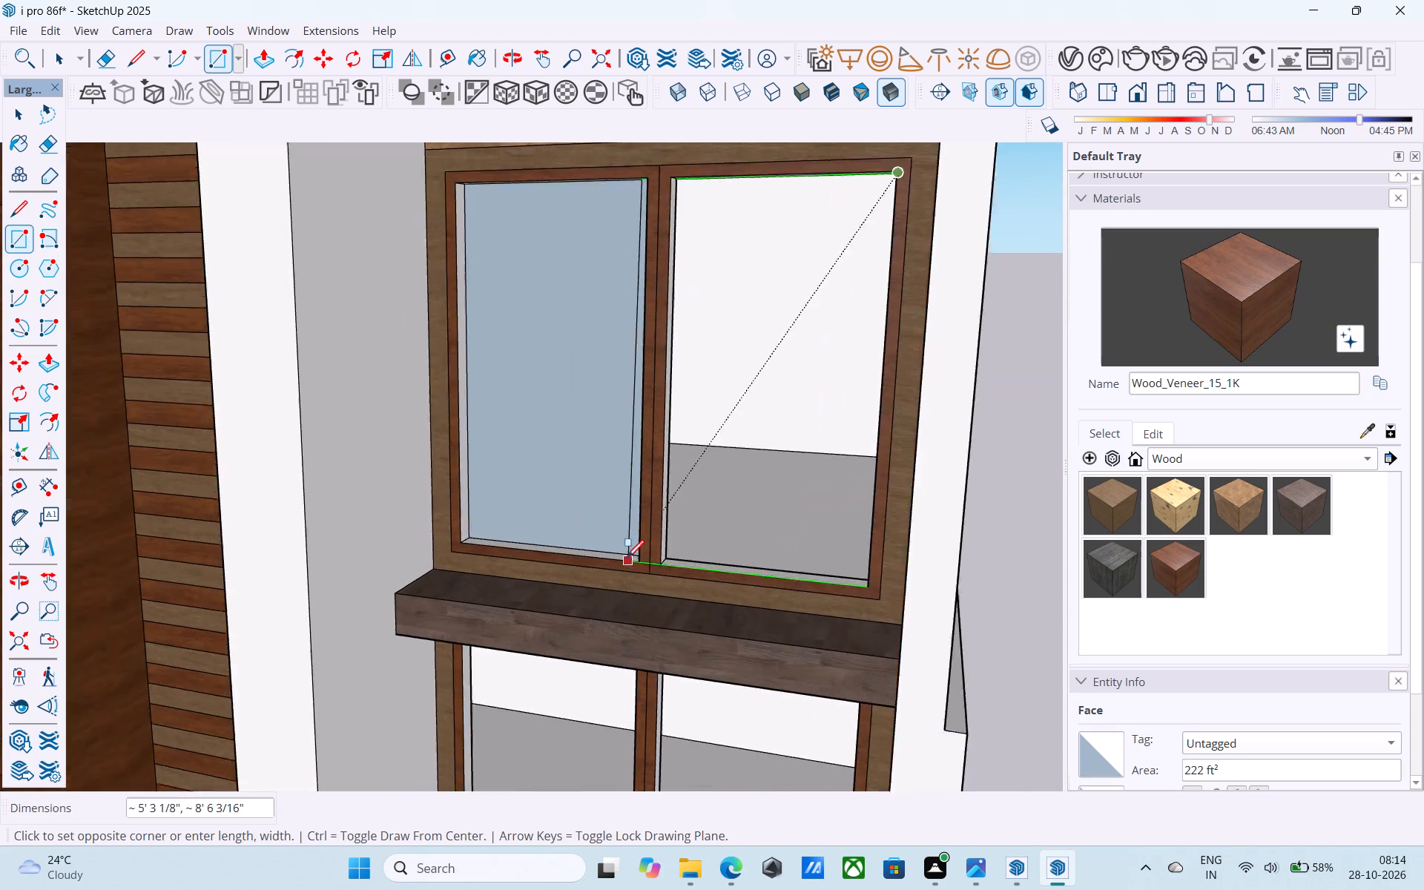
scroll(627, 559, "up", 4)
left_click(676, 553)
Draw a rectangle face about 8' 4" by 4' 6" in the right pane opening of the window below the dark wood ledge.
scroll(677, 542, "down", 13)
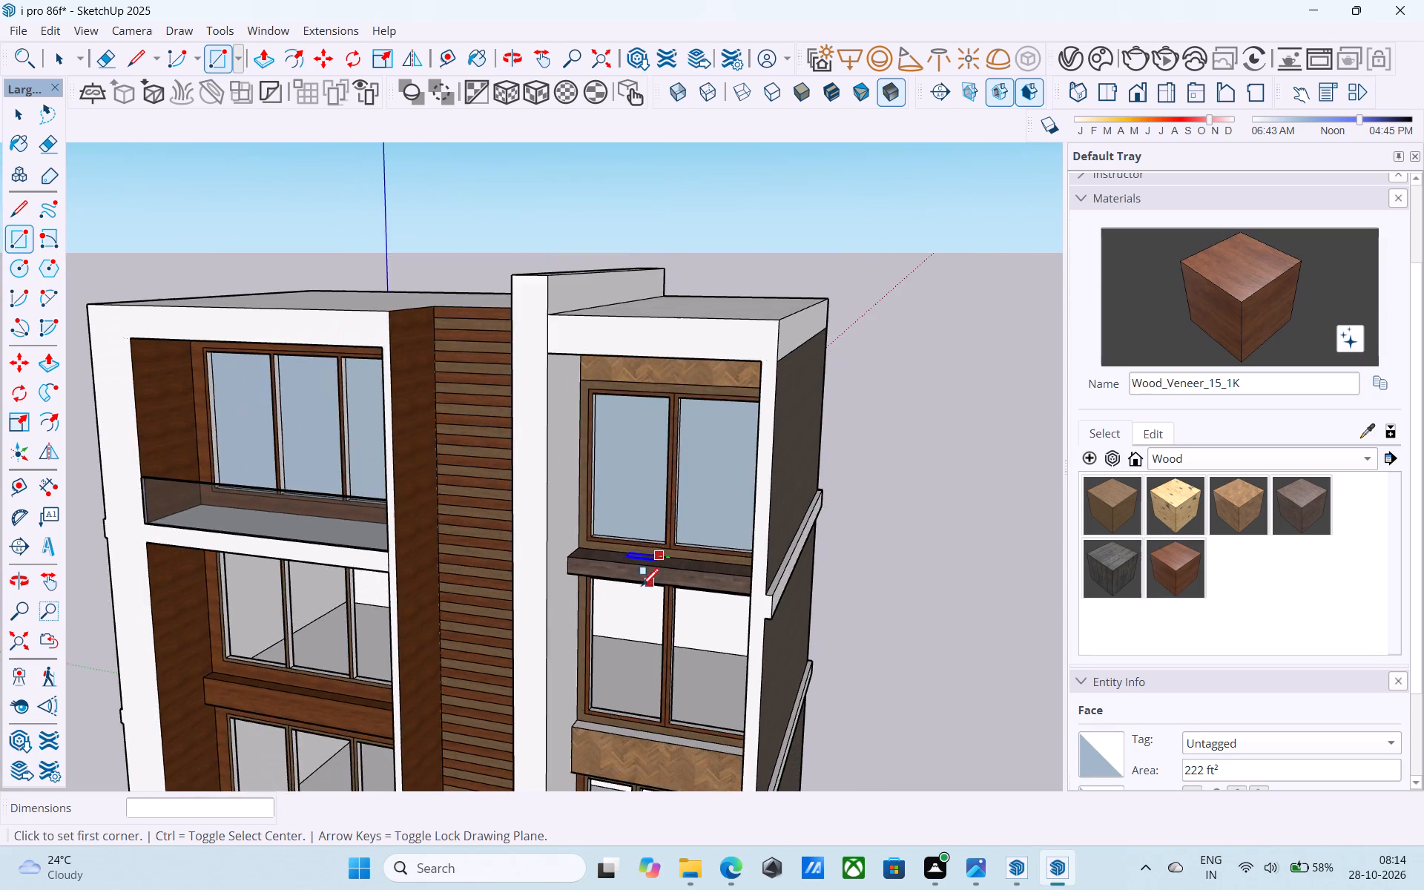
middle_click_drag(641, 587, 906, 332, "shift")
scroll(808, 461, "up", 13)
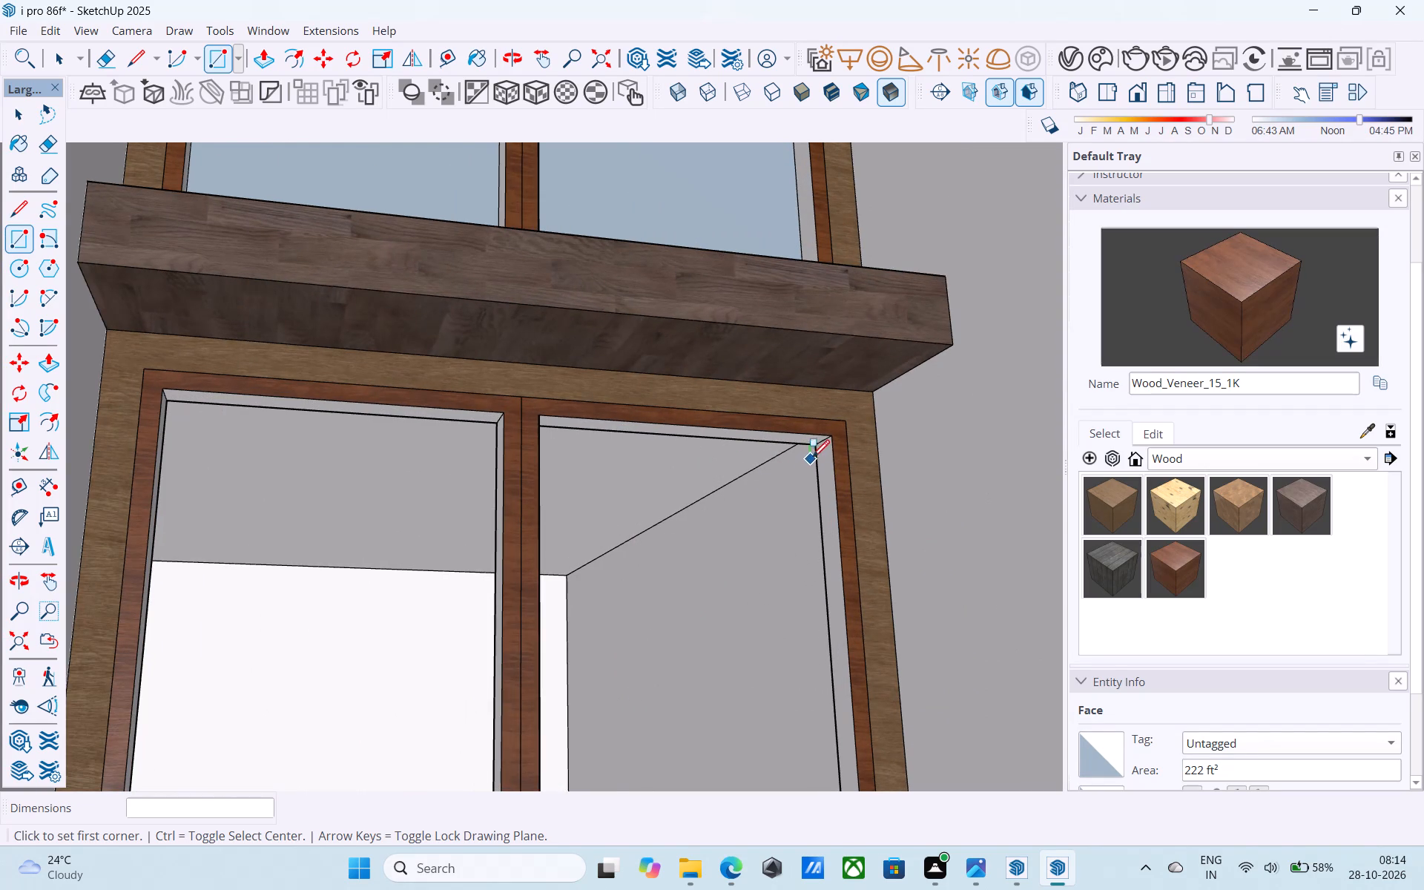
left_click(816, 450)
scroll(816, 450, "down", 8)
middle_click_drag(782, 573, 581, 736)
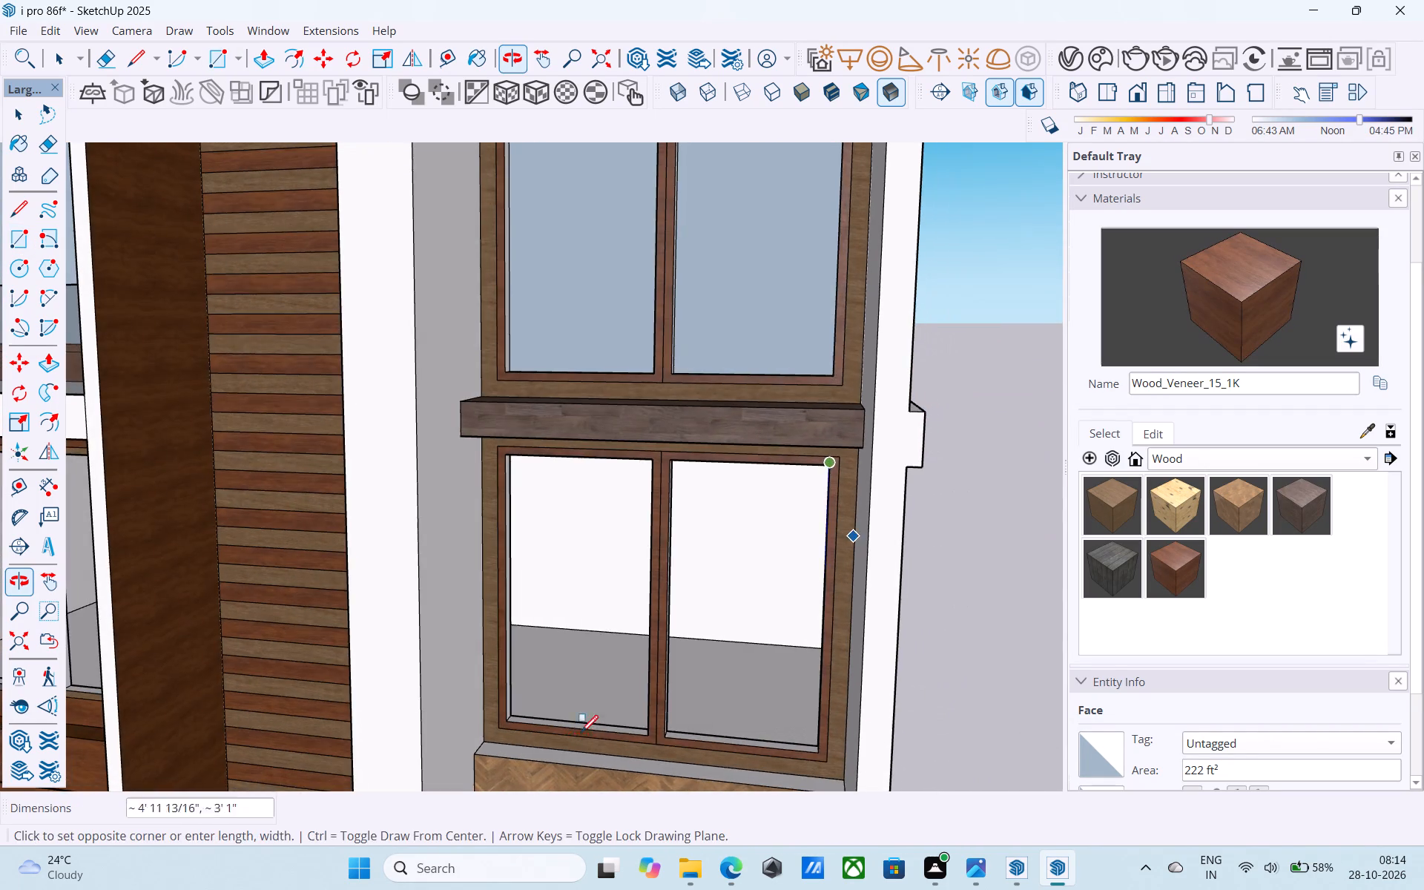
middle_click_drag(711, 731, 665, 731)
scroll(665, 731, "up", 4)
left_click(633, 731)
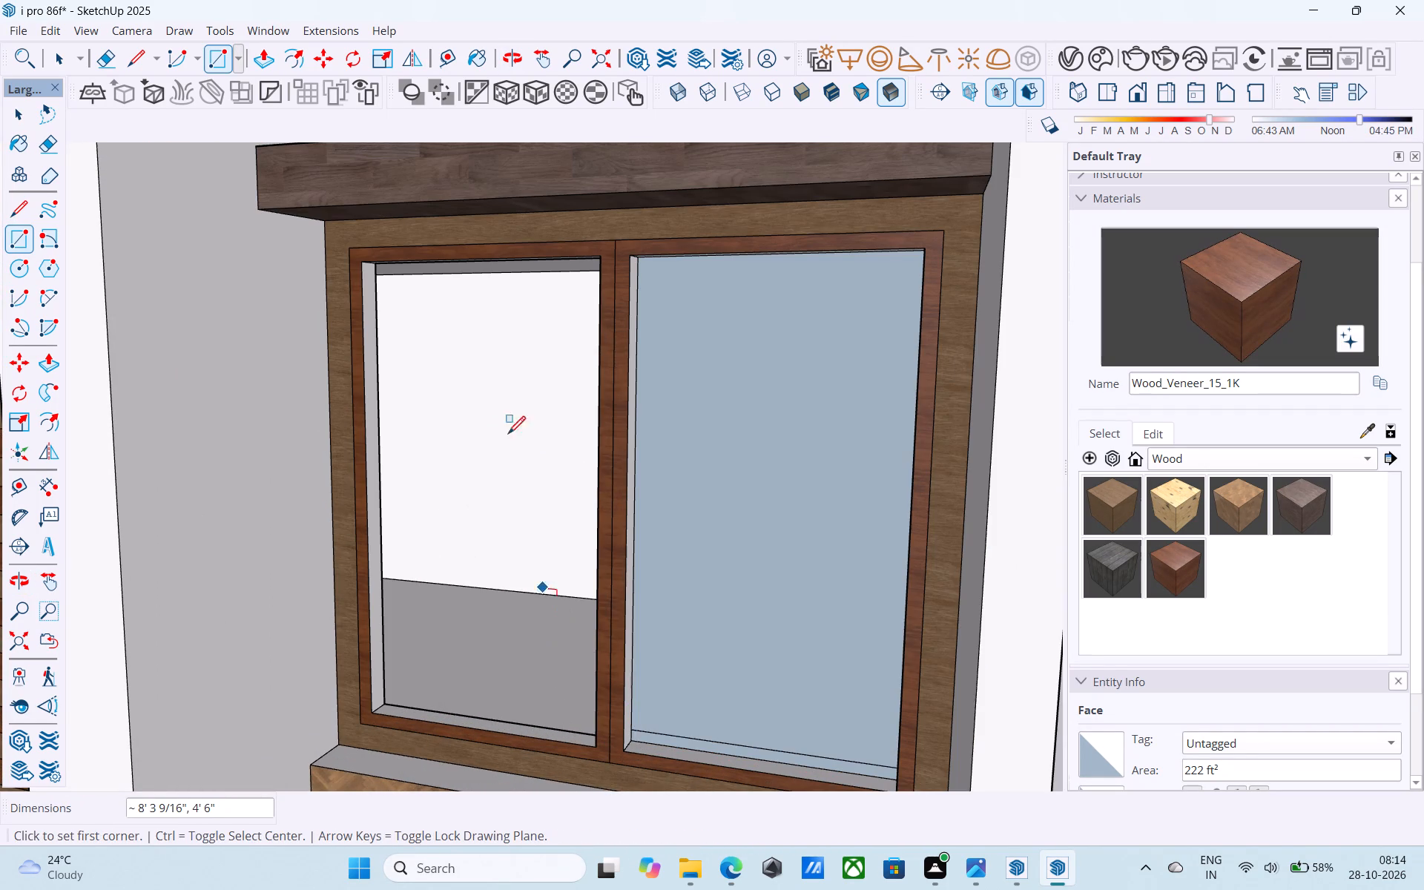
Draw a rectangle face filling the left pane opening of the window between the dark wood ledge and the herringbone panel.
middle_click_drag(396, 280, 378, 208, "shift")
middle_click_drag(447, 435, 446, 247)
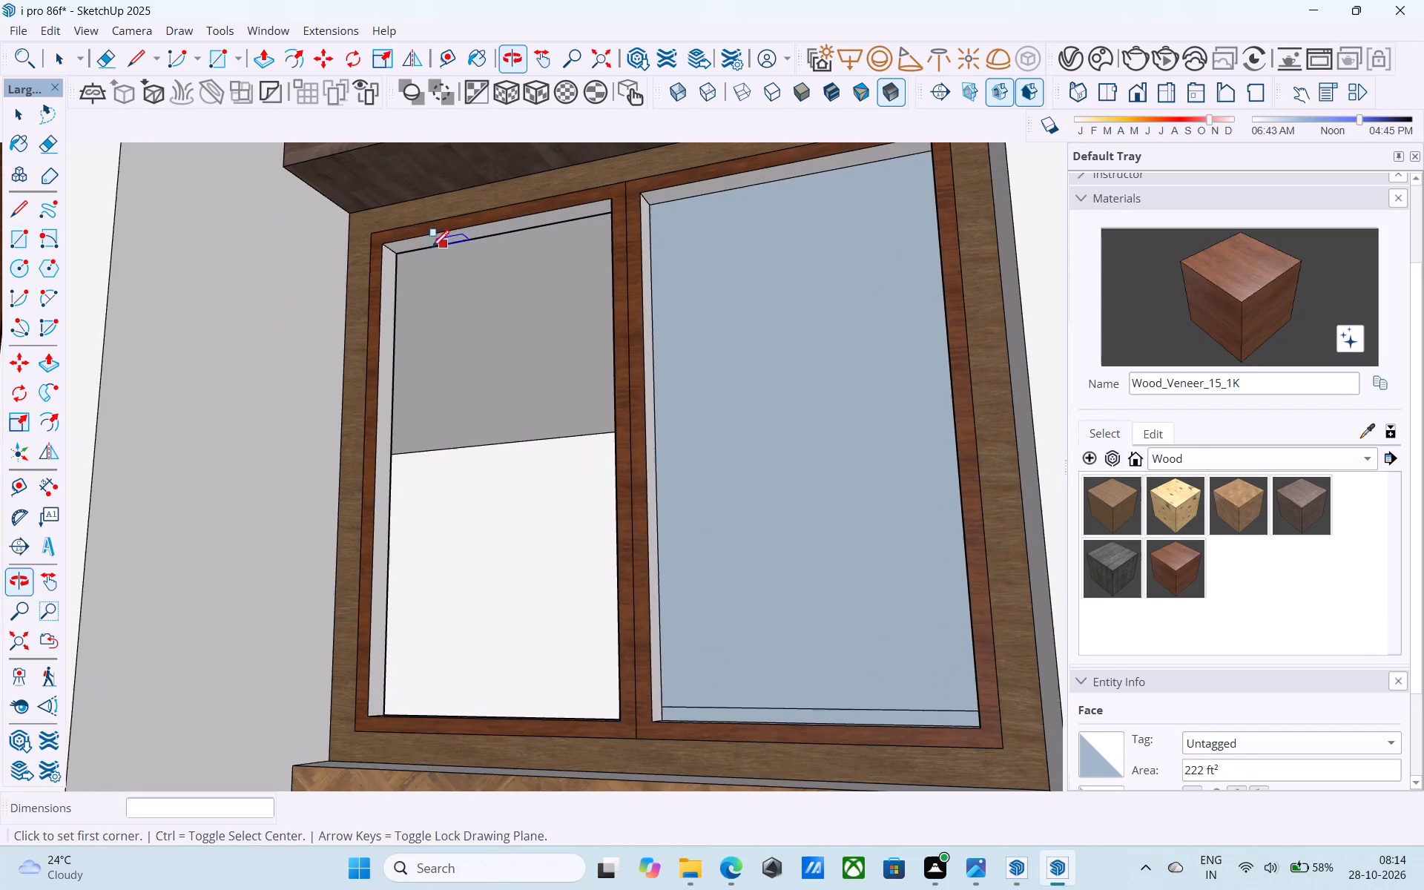
scroll(424, 254, "up", 3)
left_click(386, 255)
scroll(393, 266, "down", 3)
middle_click_drag(561, 573, 643, 526)
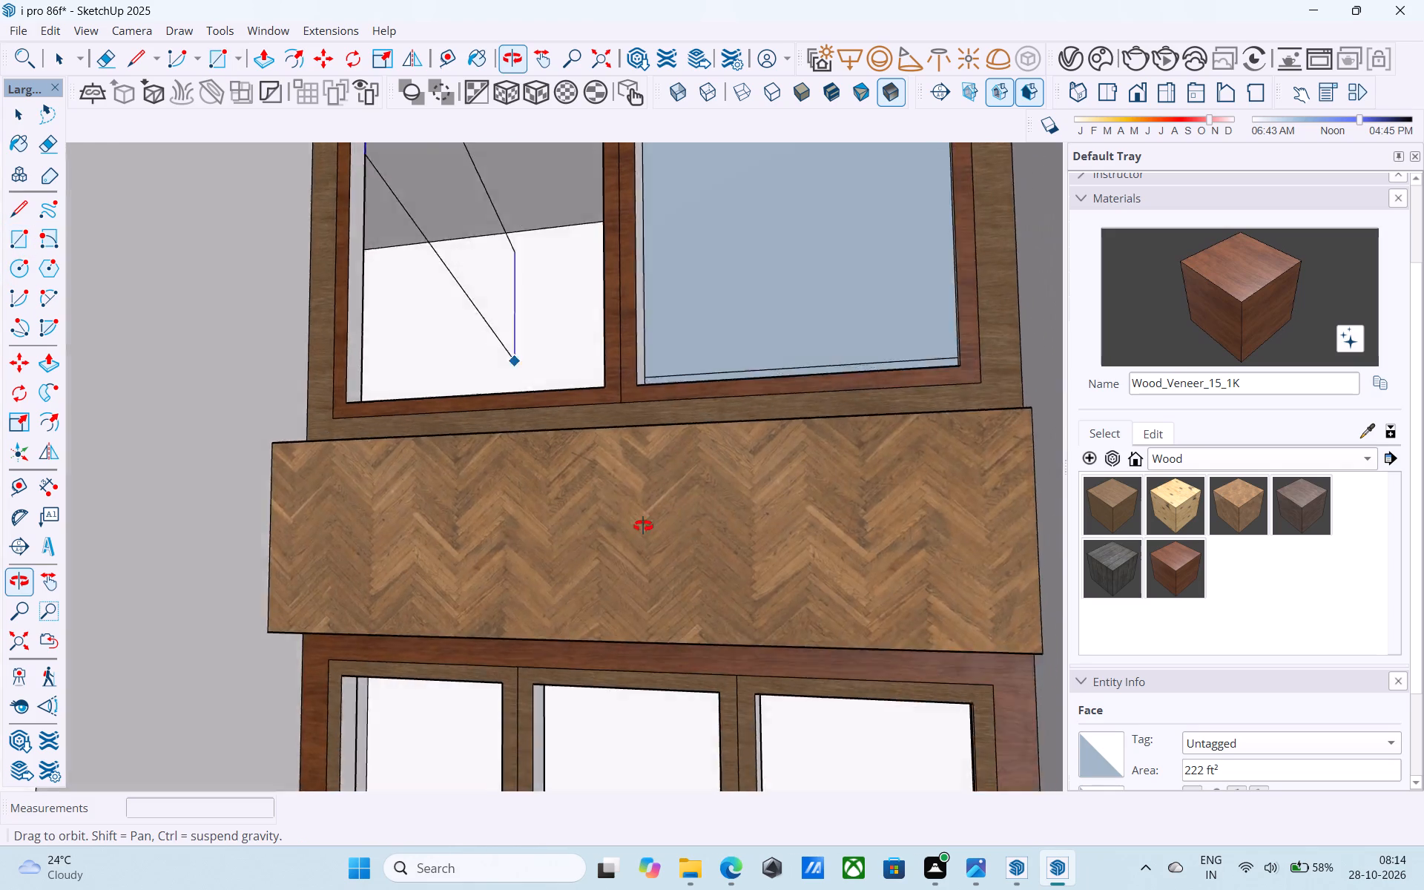
middle_click_drag(643, 526, 851, 713)
left_click(599, 383)
Draw a rectangle face about 10' 6" by 2' 10" in the right pane opening of the three-pane window below the herringbone panel and save.
scroll(601, 378, "down", 8)
middle_click_drag(676, 499, 674, 576, "shift")
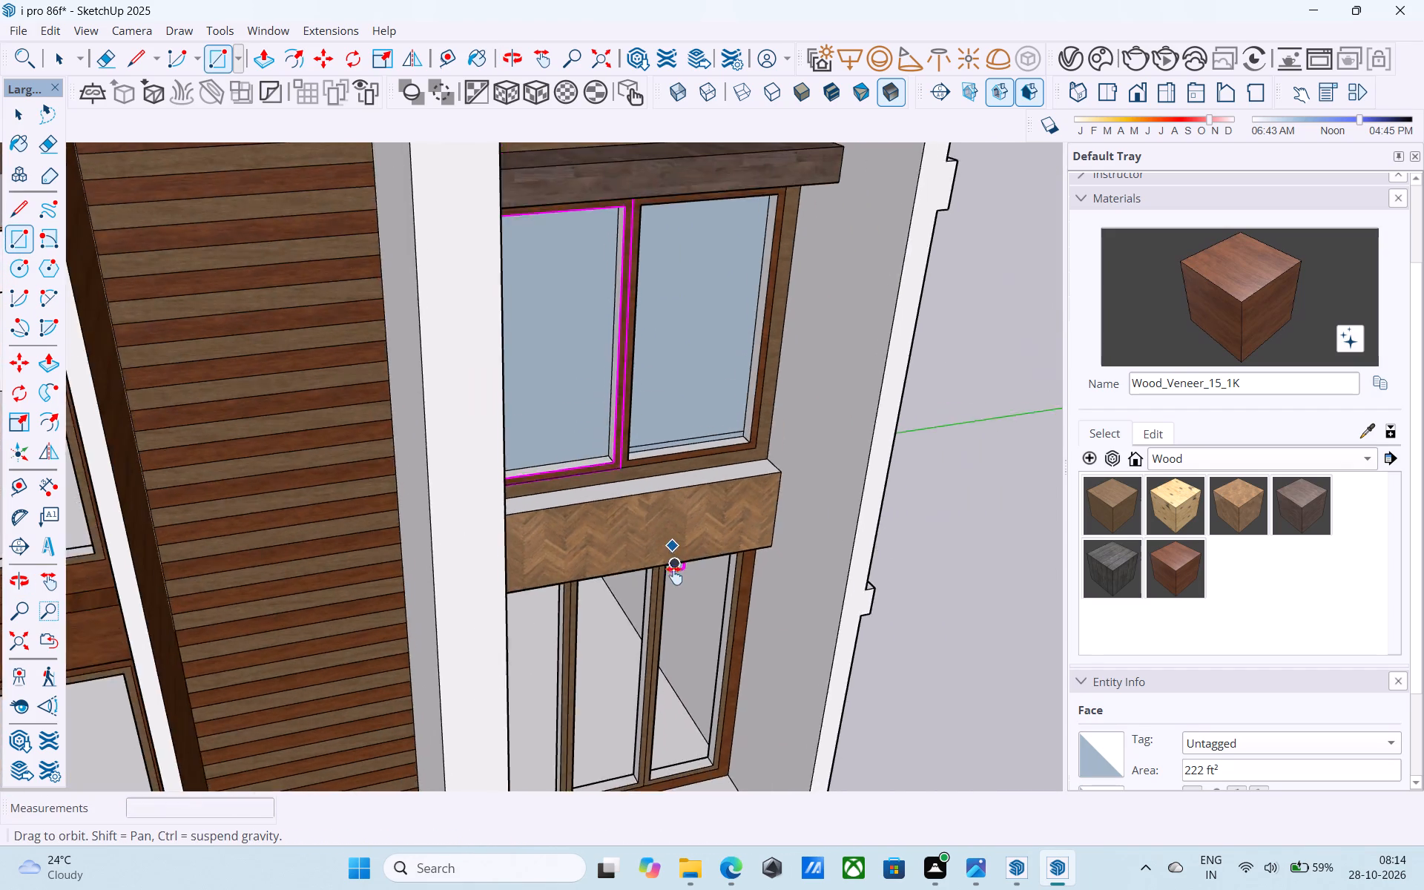
middle_click_drag(674, 576, 707, 222, "shift")
middle_click_drag(711, 412, 724, 309)
scroll(669, 399, "up", 10)
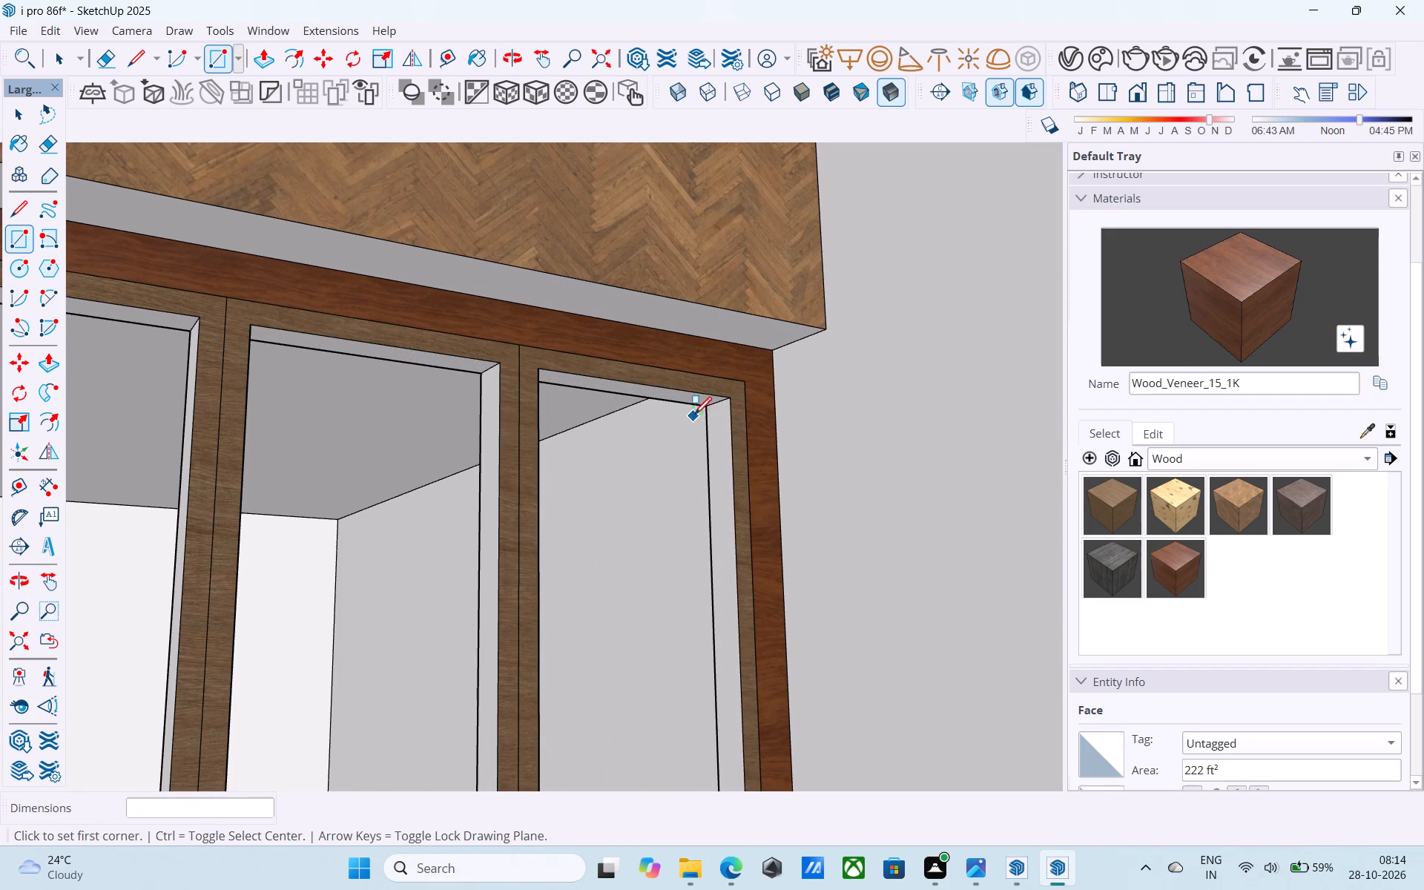
left_click(705, 409)
scroll(705, 409, "down", 11)
middle_click_drag(679, 605, 481, 717)
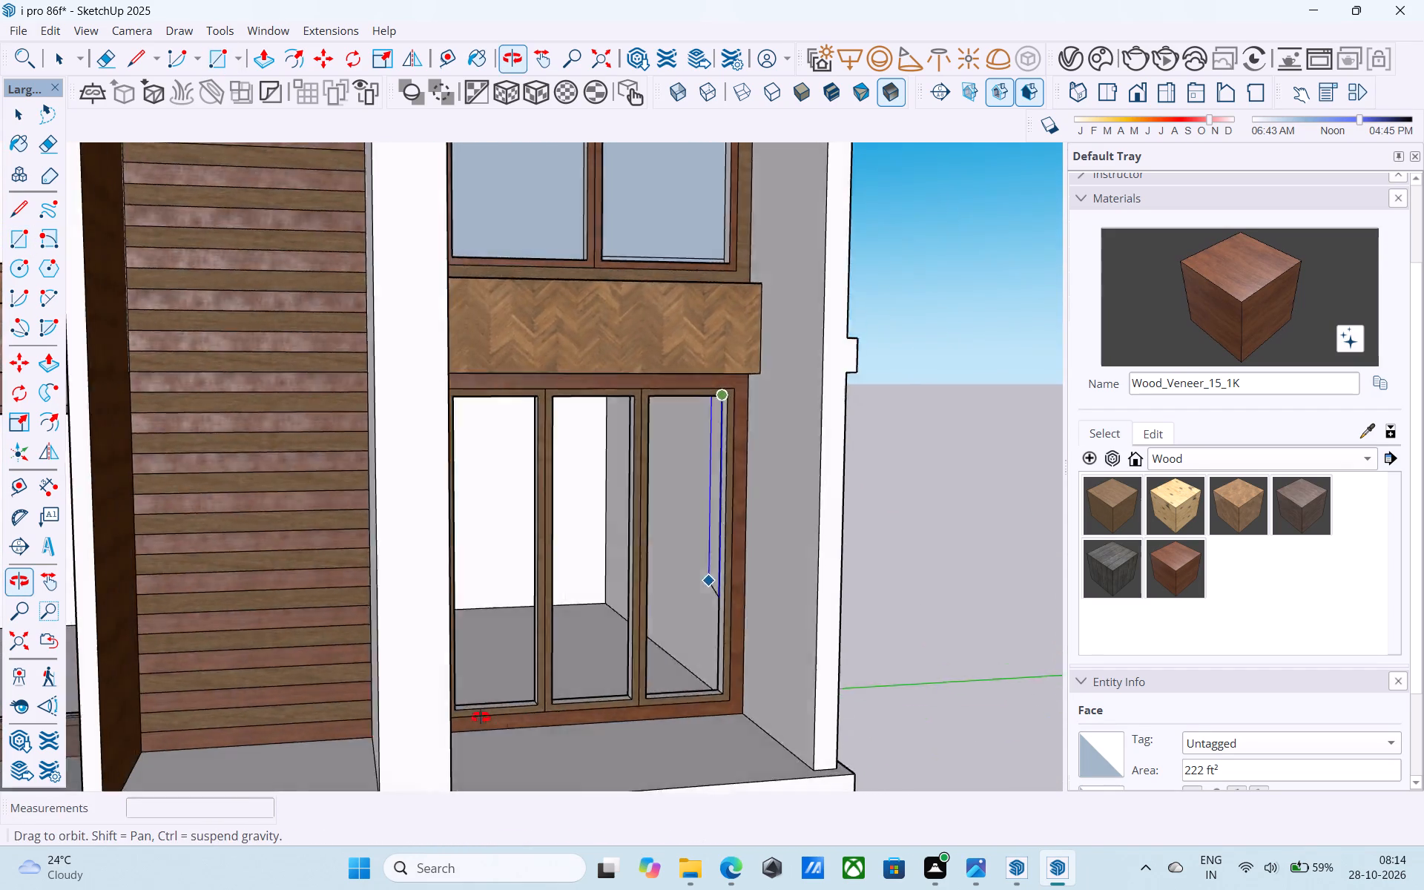
middle_click_drag(481, 717, 434, 720)
middle_click_drag(662, 710, 593, 736)
scroll(603, 731, "up", 9)
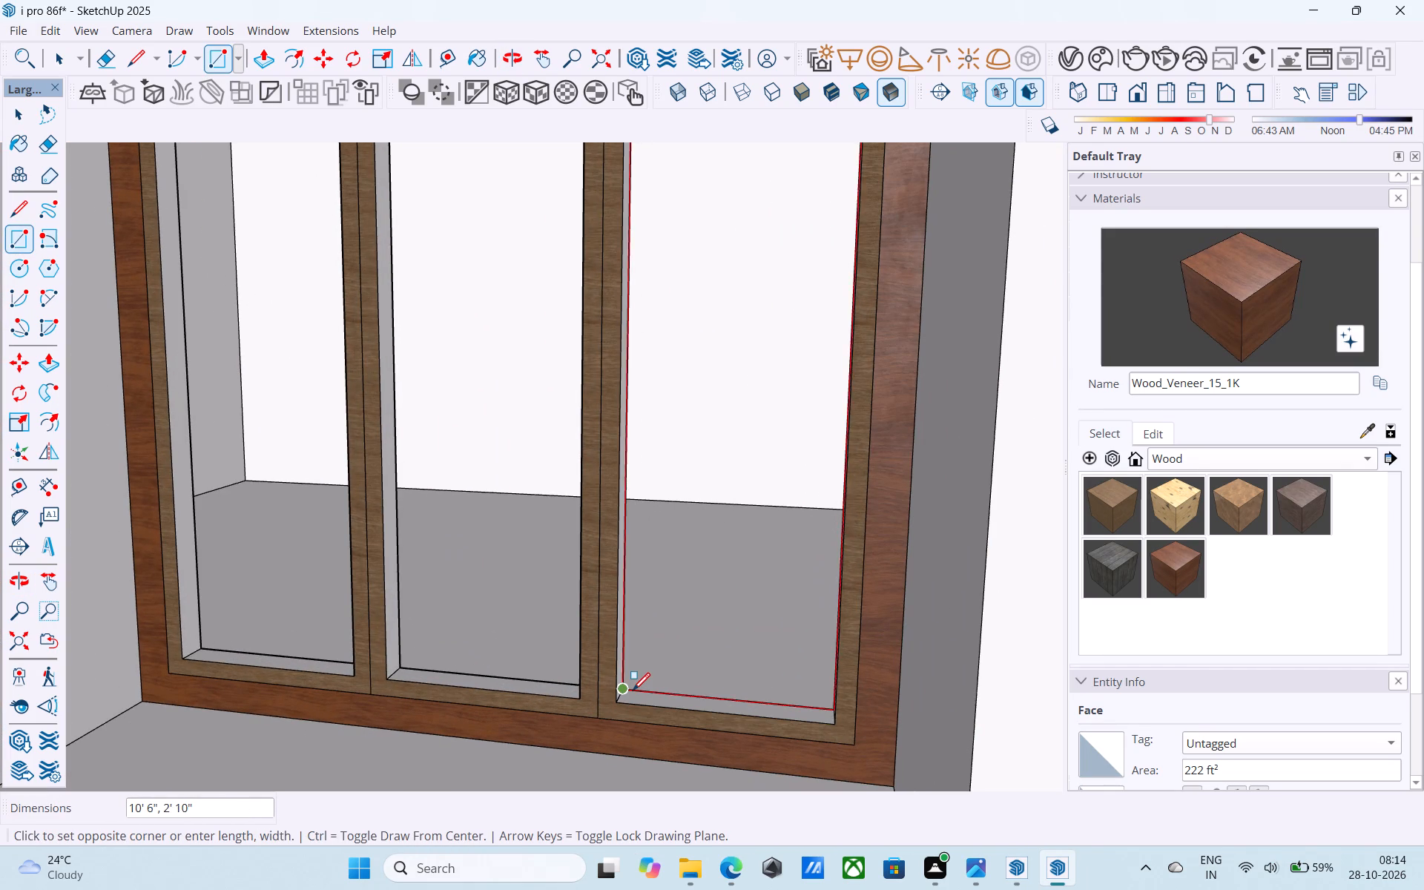
left_click(633, 692)
key("ctrl+s")
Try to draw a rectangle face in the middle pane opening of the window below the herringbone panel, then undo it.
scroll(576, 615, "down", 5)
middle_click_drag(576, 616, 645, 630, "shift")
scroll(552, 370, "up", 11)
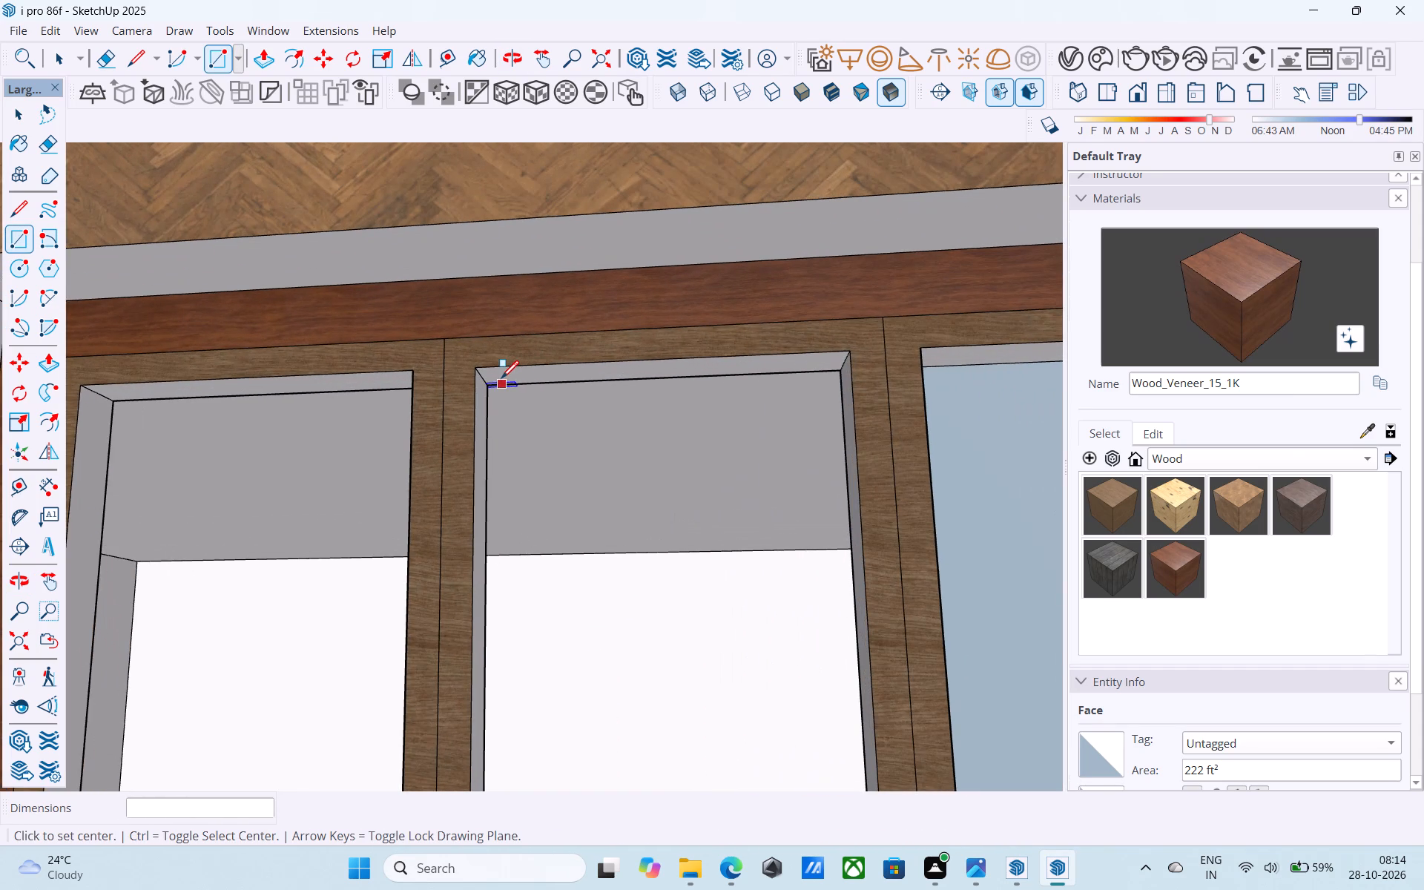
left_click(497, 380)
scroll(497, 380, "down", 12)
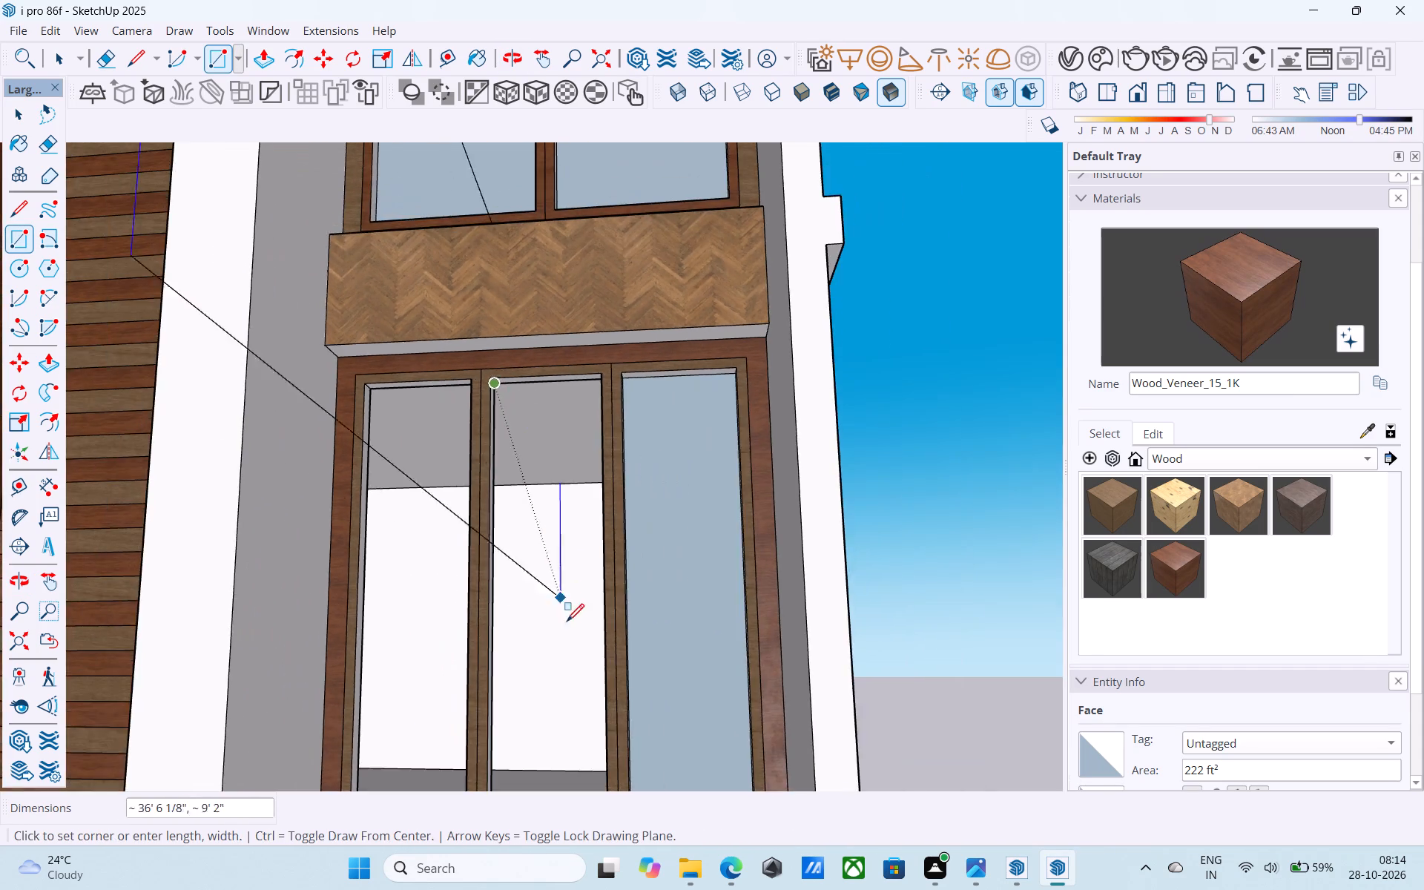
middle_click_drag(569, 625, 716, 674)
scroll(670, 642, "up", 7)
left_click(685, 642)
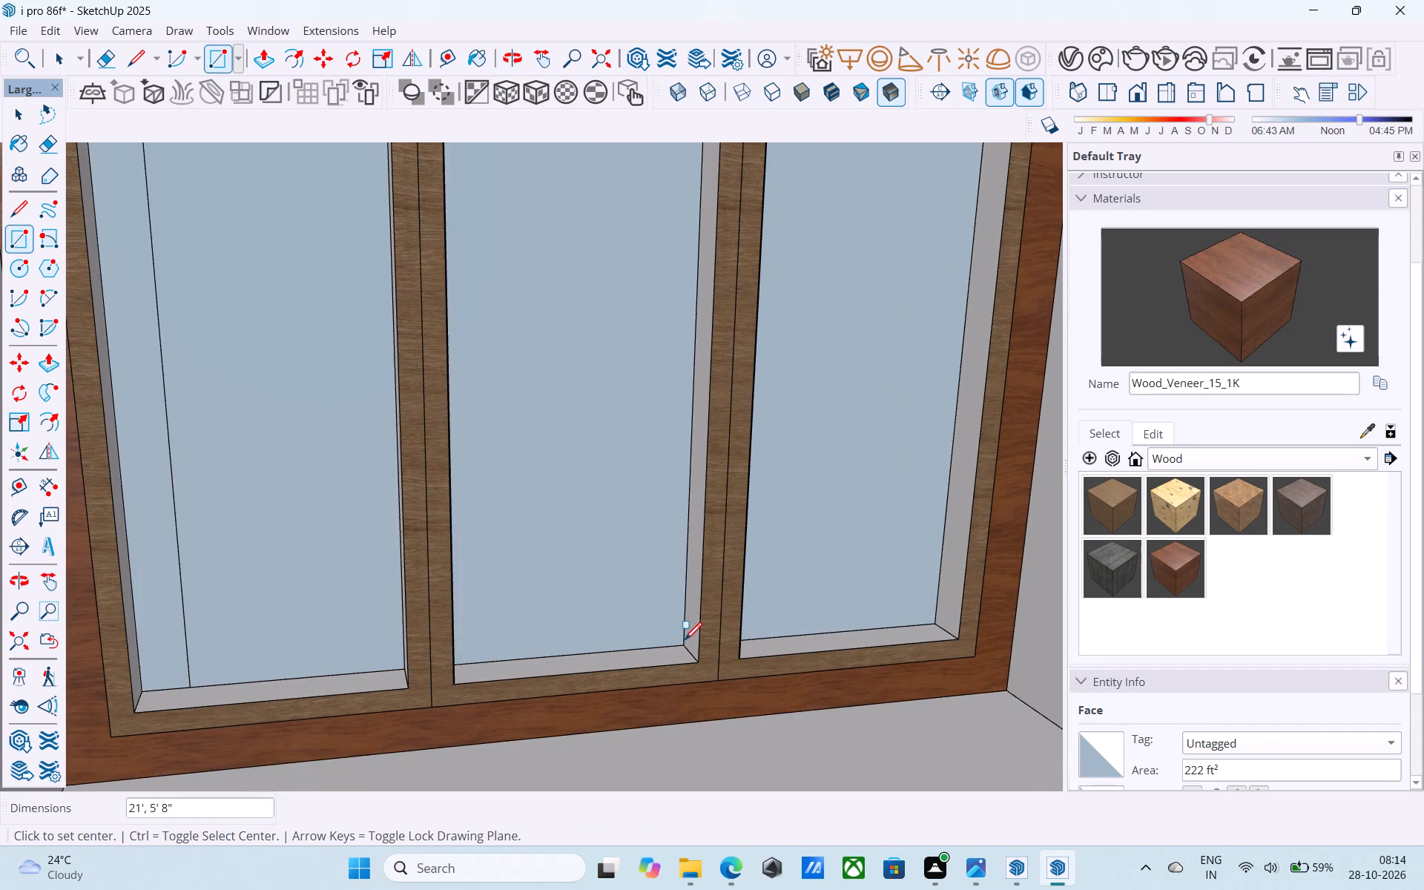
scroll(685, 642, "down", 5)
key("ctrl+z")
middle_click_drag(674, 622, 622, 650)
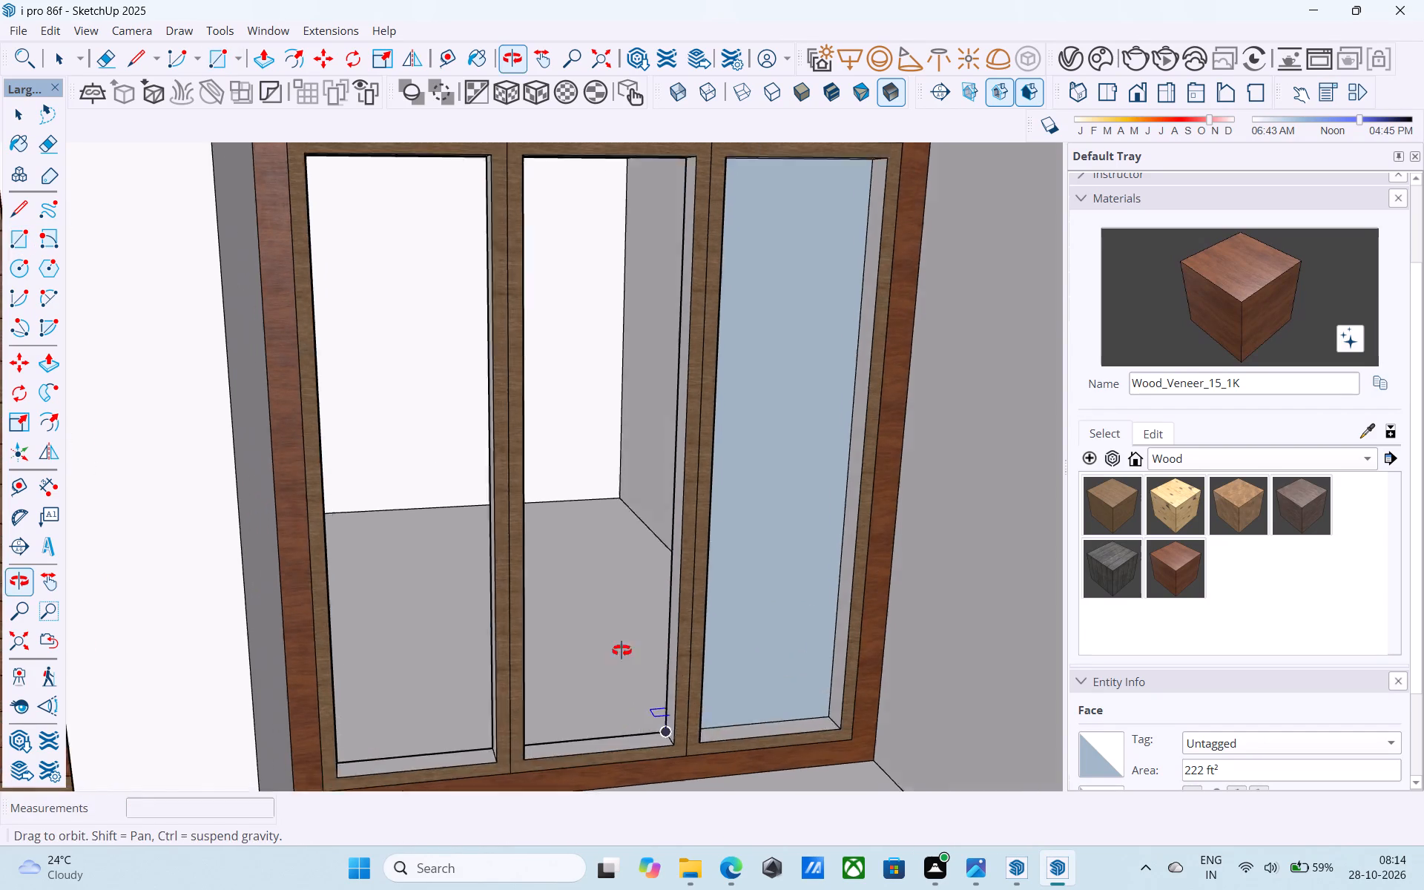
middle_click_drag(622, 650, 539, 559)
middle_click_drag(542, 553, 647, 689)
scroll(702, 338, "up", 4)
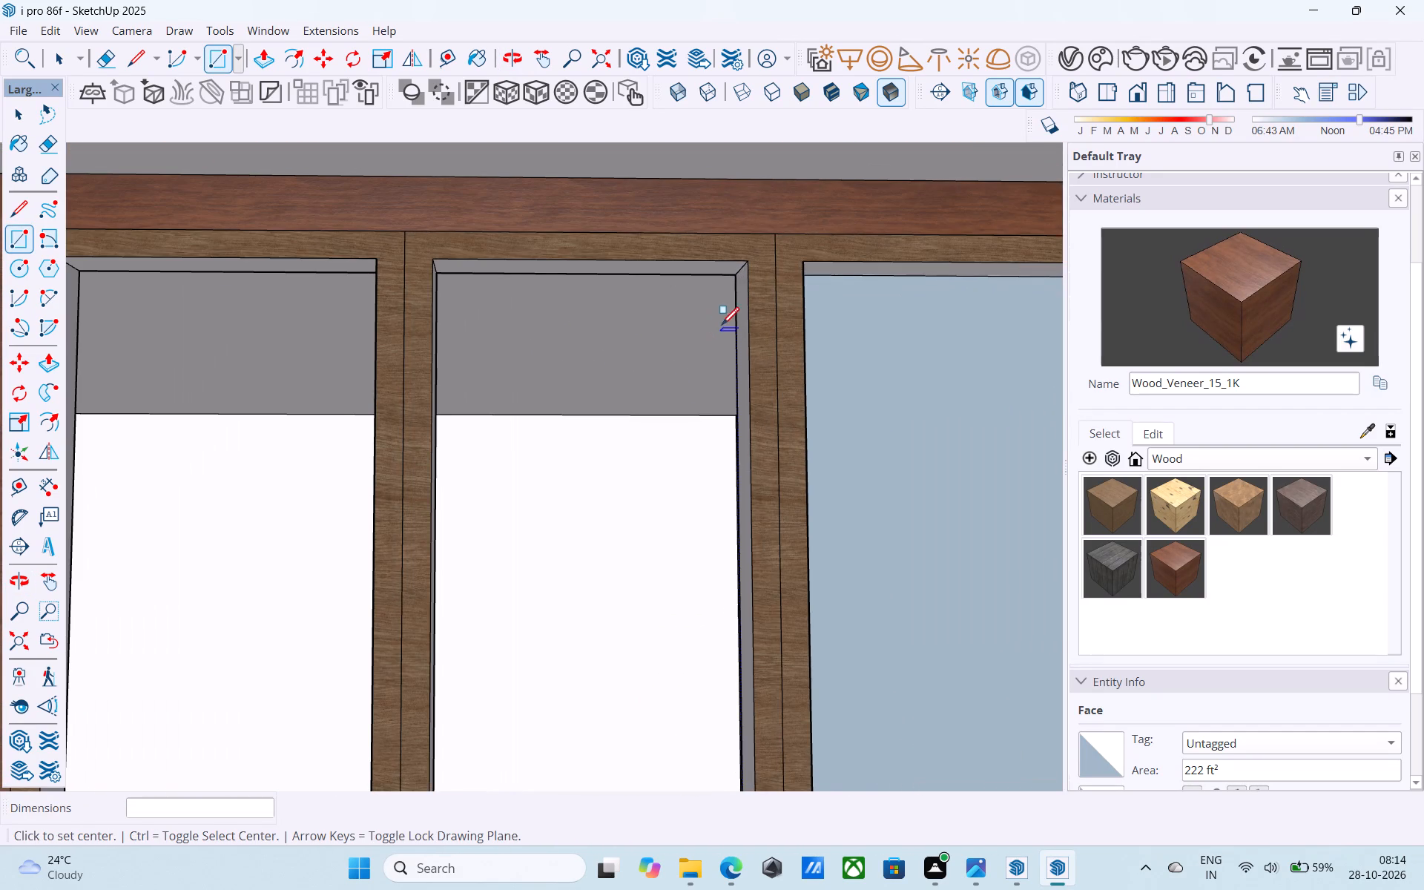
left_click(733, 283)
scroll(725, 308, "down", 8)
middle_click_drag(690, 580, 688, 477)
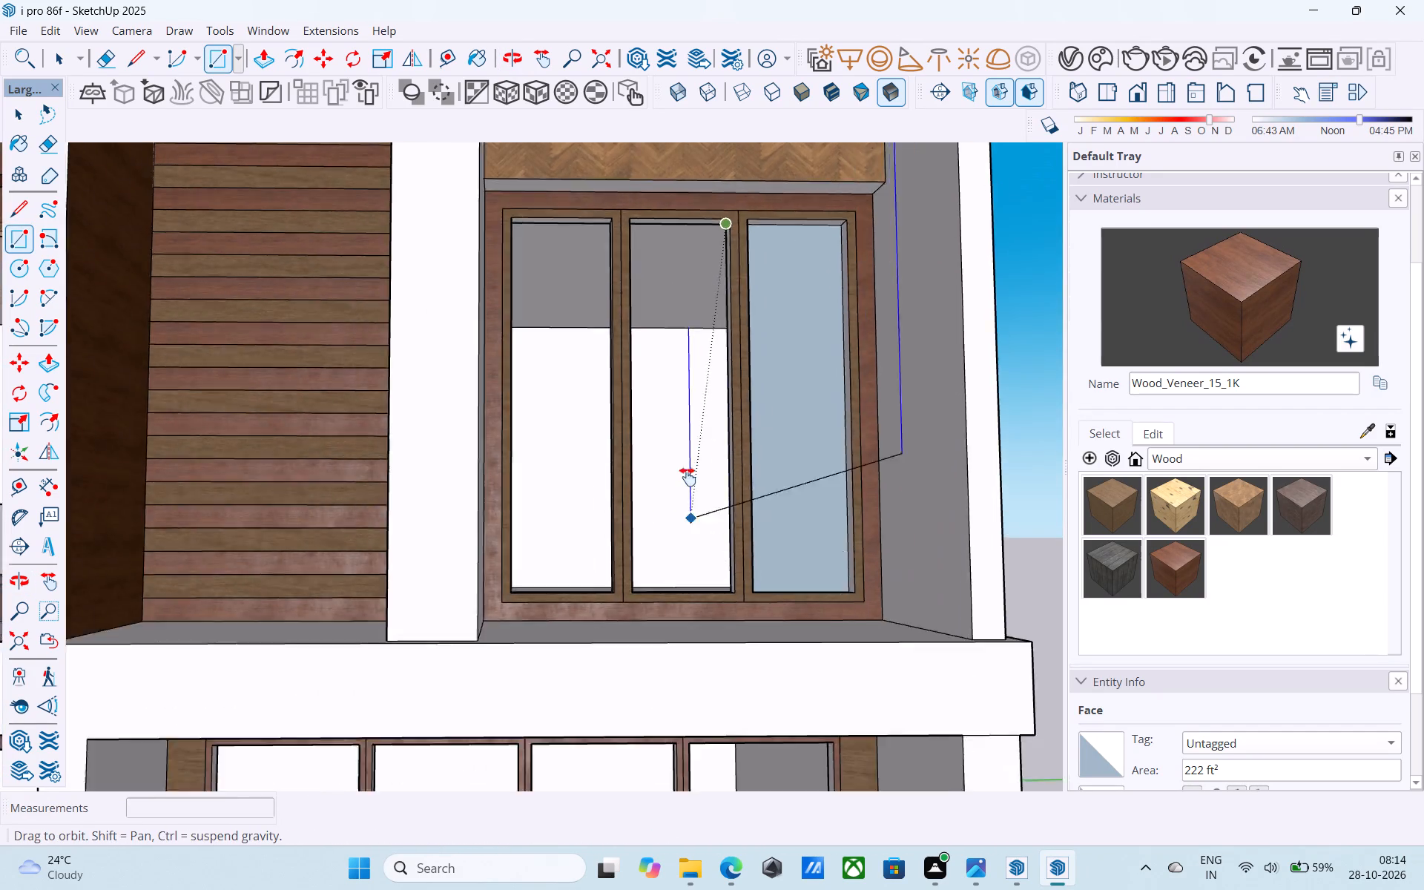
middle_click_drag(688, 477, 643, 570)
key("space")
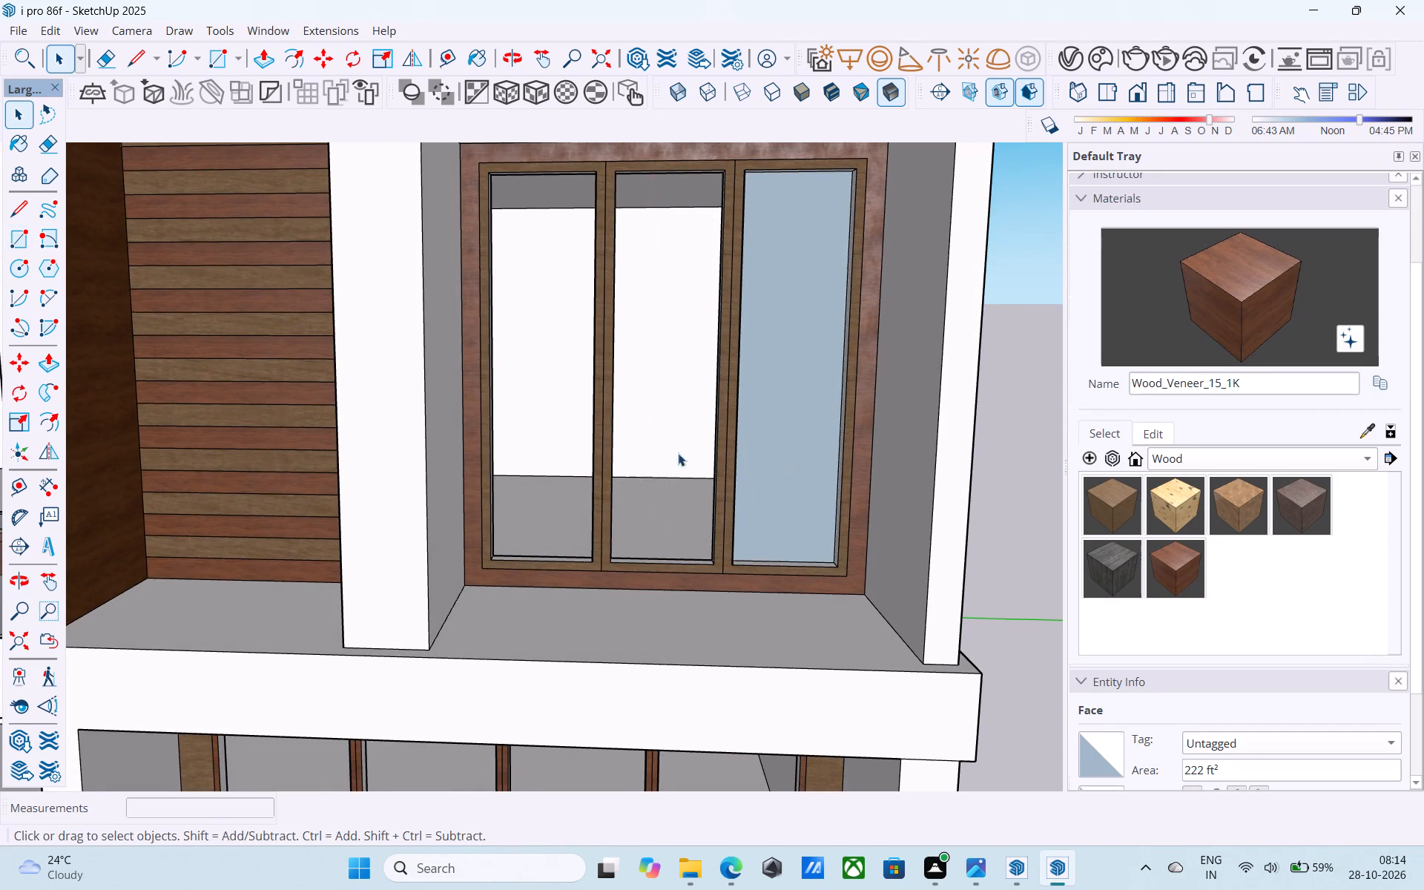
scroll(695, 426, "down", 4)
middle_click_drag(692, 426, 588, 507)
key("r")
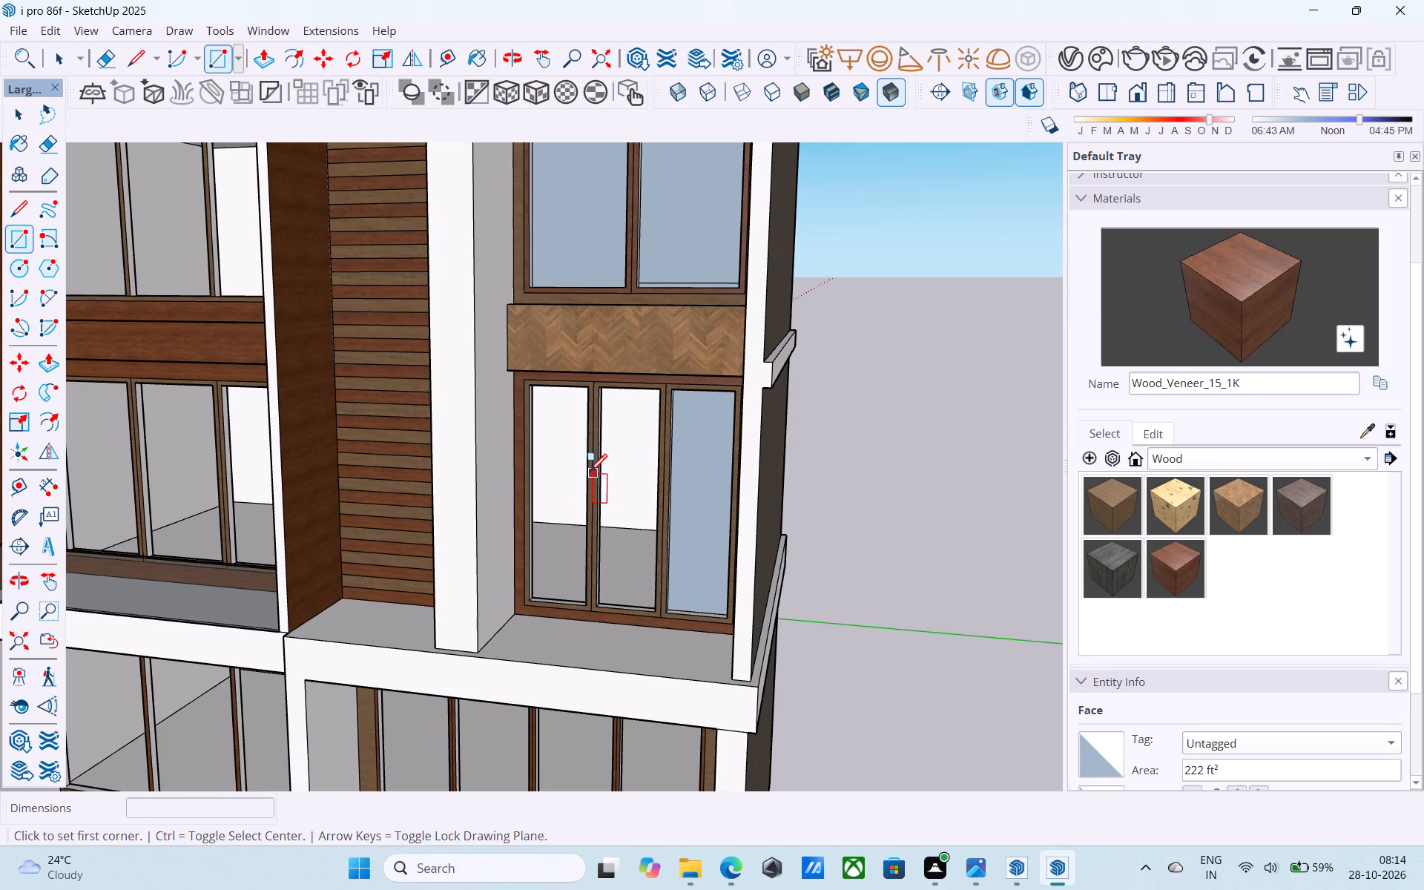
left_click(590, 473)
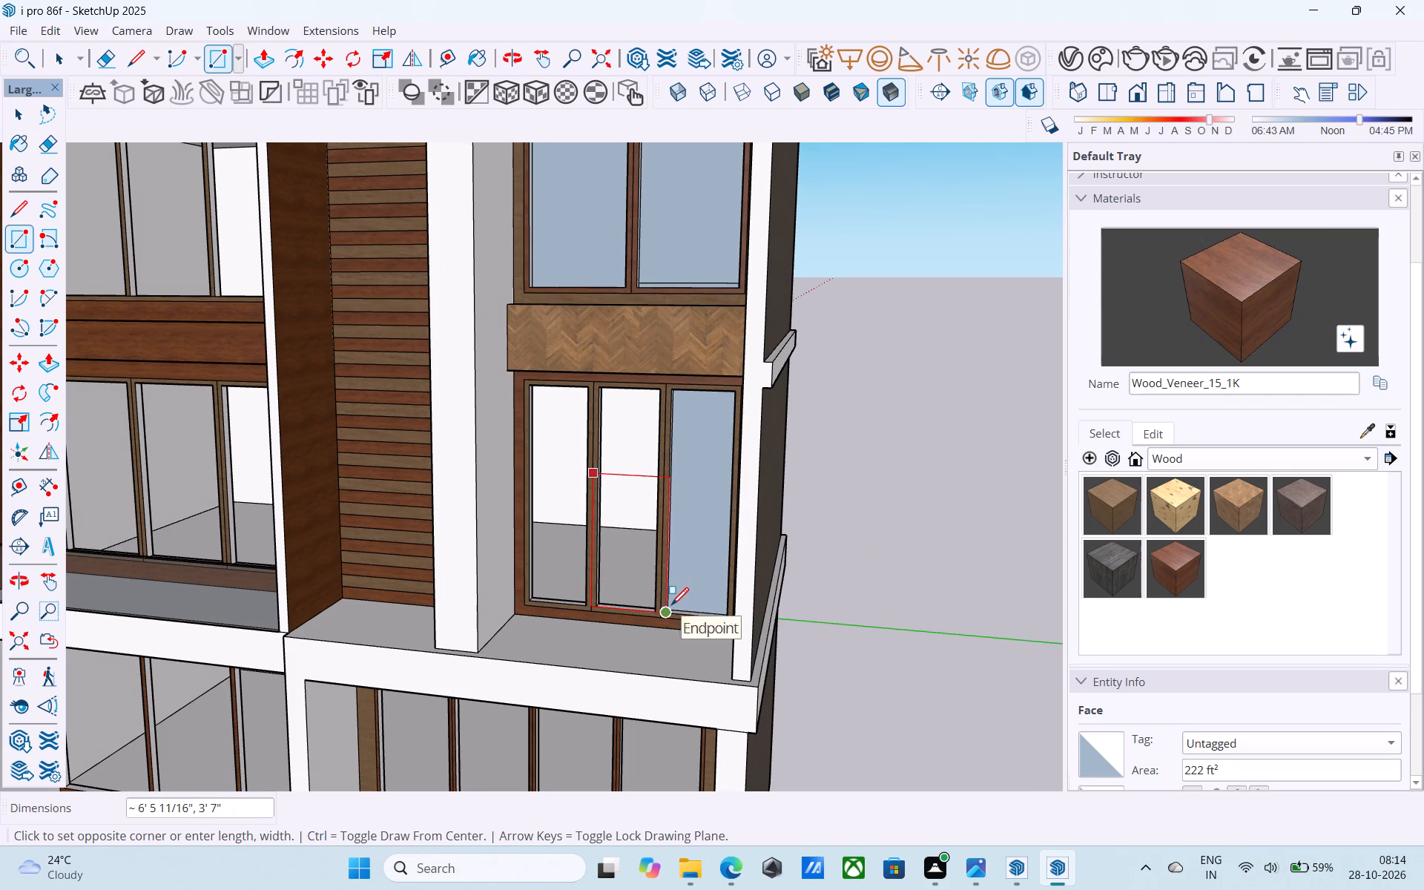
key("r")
Draw a rectangle face filling the left pane opening of the three-pane window below the herringbone panel.
middle_click_drag(633, 395, 618, 345)
scroll(549, 363, "up", 10)
middle_click_drag(513, 406, 513, 307)
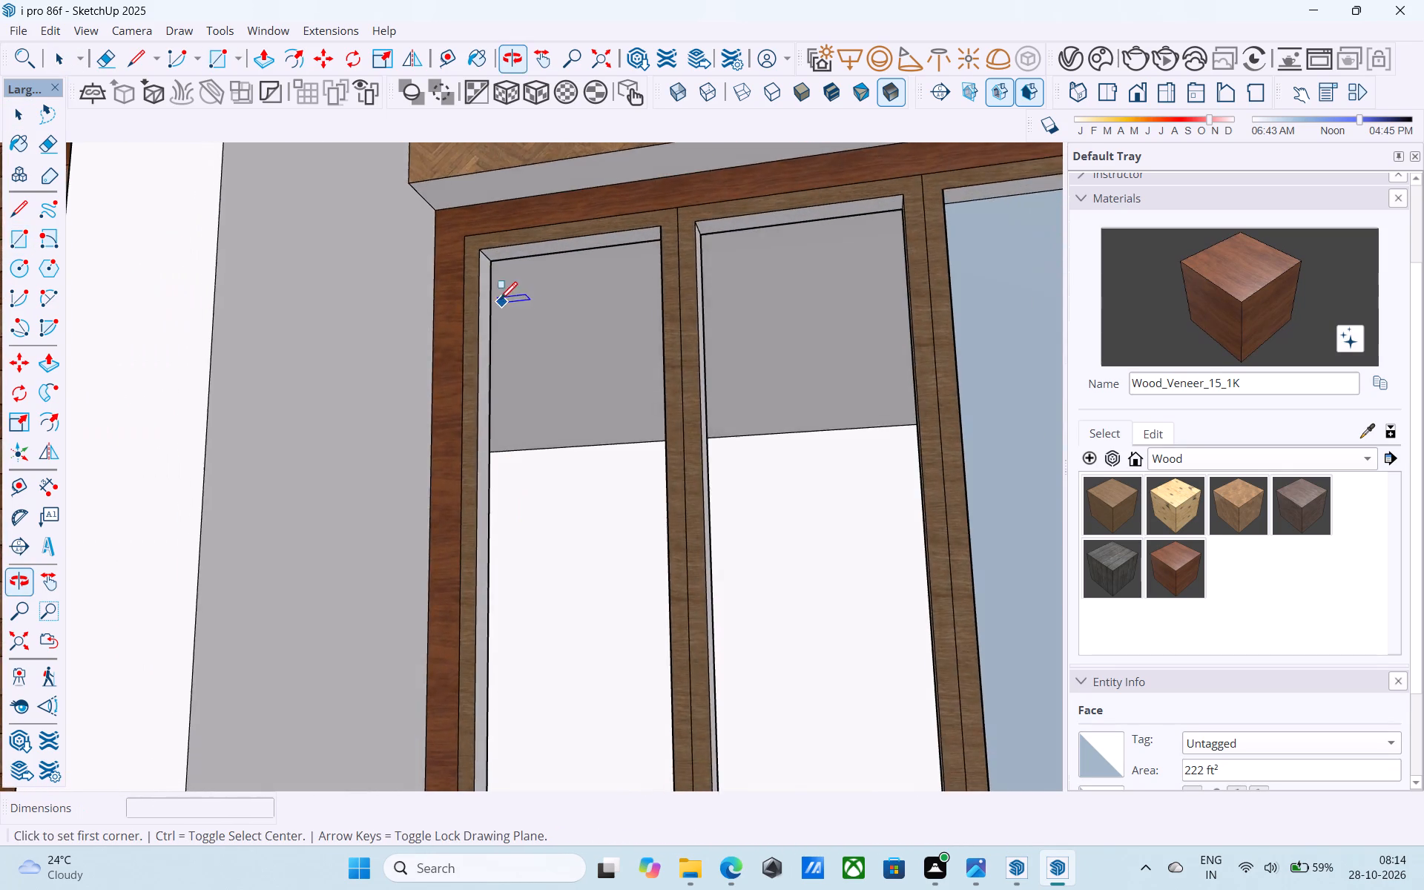
scroll(499, 300, "up", 2)
left_click(483, 250)
scroll(561, 416, "down", 8)
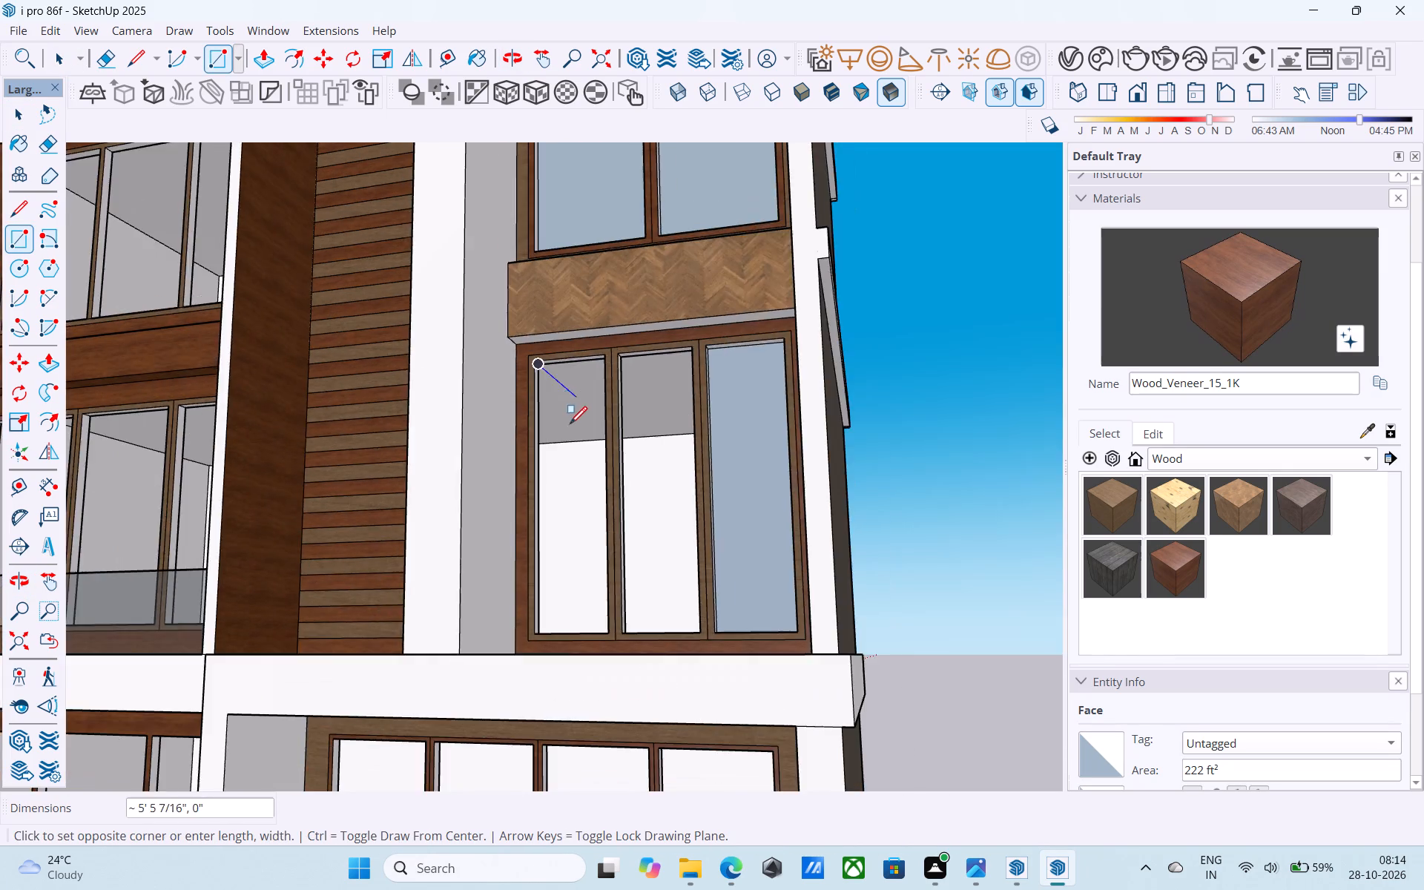
scroll(570, 426, "down", 1)
middle_click_drag(604, 548, 714, 733)
scroll(620, 650, "up", 10)
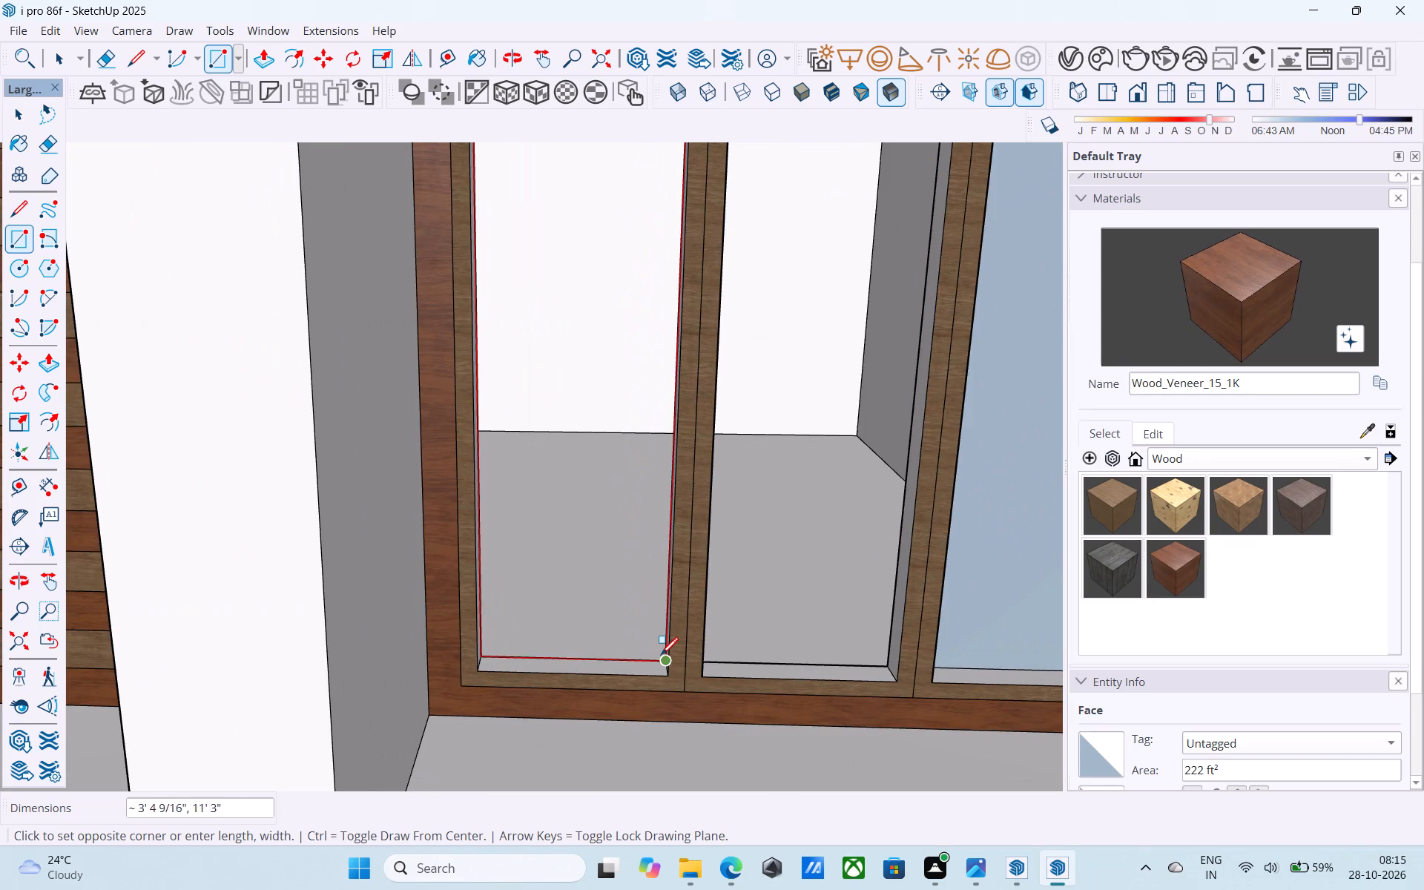
scroll(661, 657, "up", 10)
left_click(673, 670)
scroll(630, 674, "down", 6)
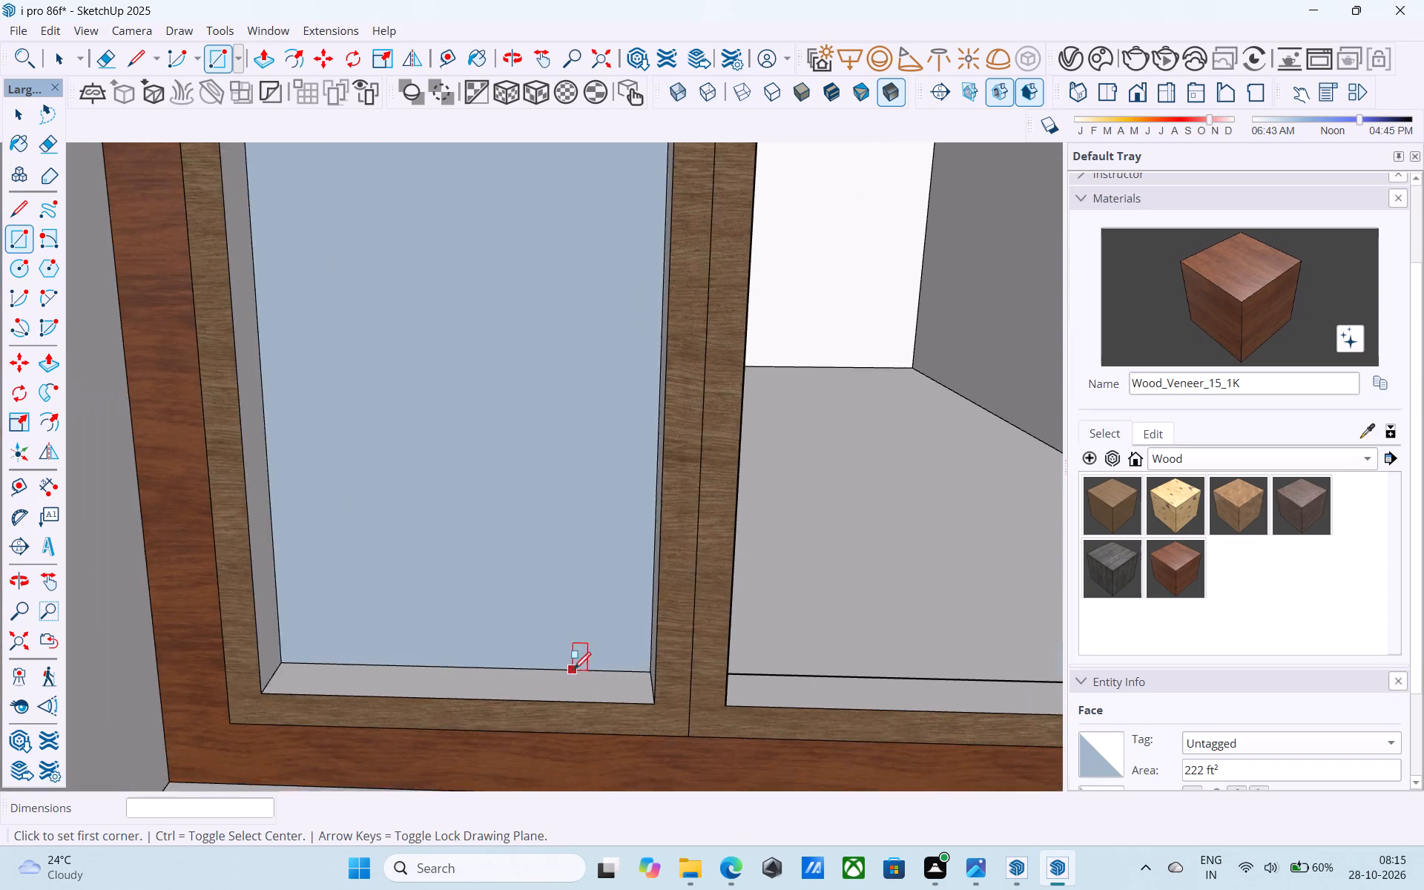
Draw a rectangle face filling the middle pane opening of the three-pane window below the herringbone panel.
scroll(573, 671, "down", 7)
middle_click_drag(663, 633, 646, 469, "shift")
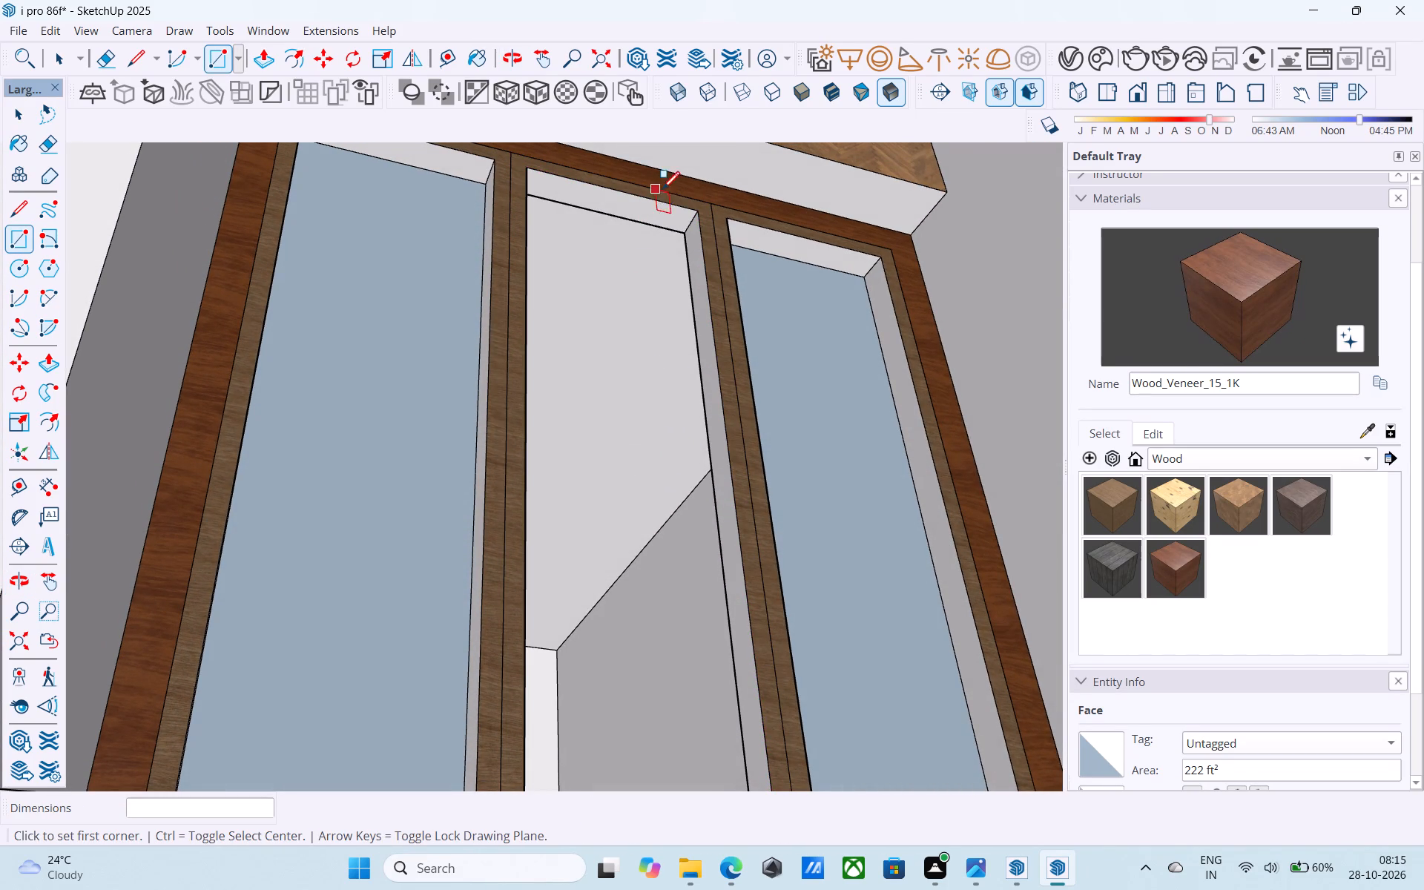
left_click(679, 229)
scroll(668, 338, "down", 4)
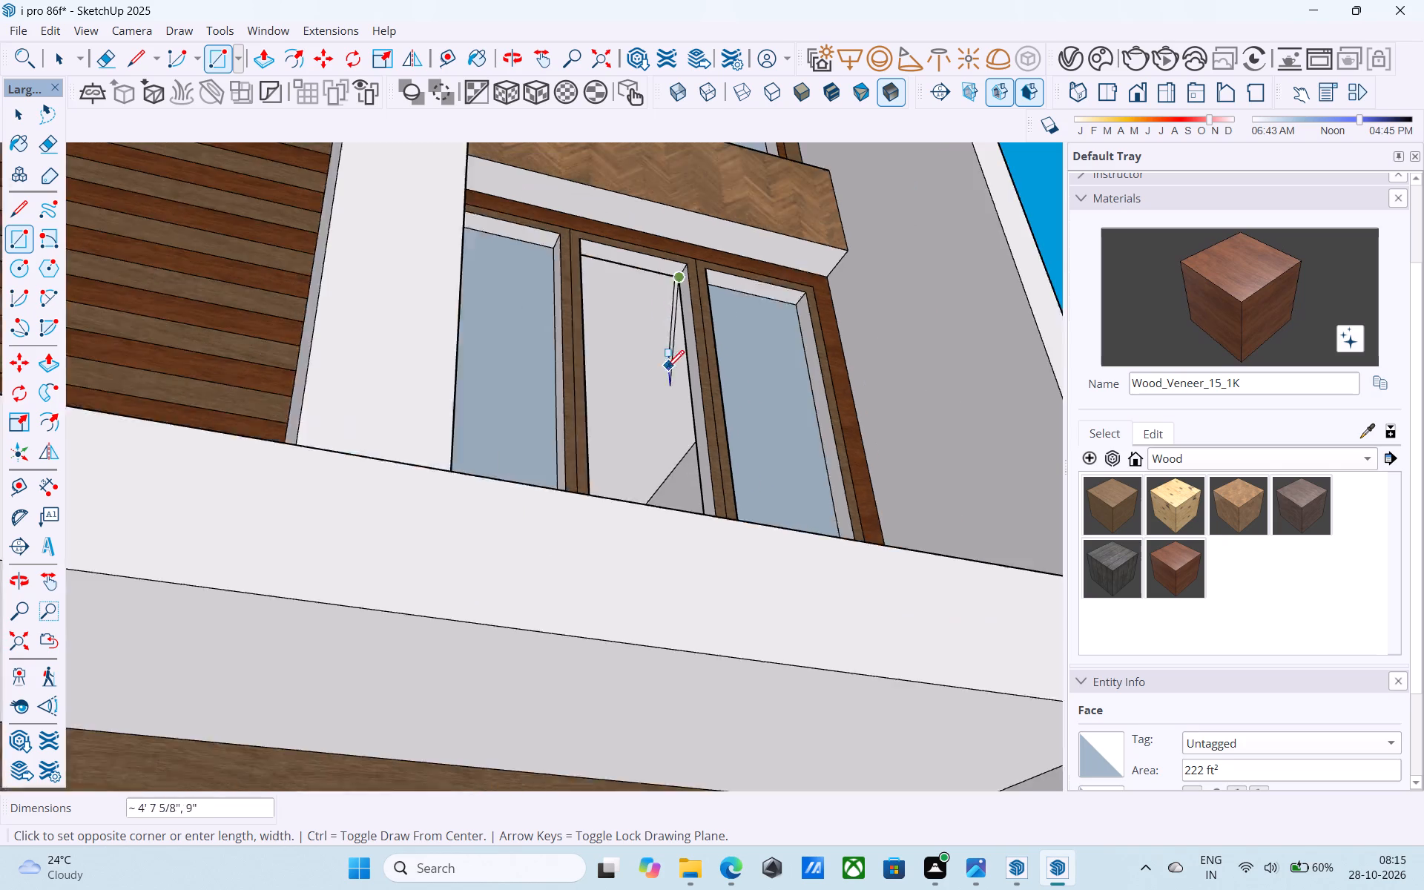
scroll(667, 369, "down", 5)
middle_click_drag(662, 378, 487, 690)
middle_click_drag(599, 595, 446, 667)
scroll(470, 656, "up", 8)
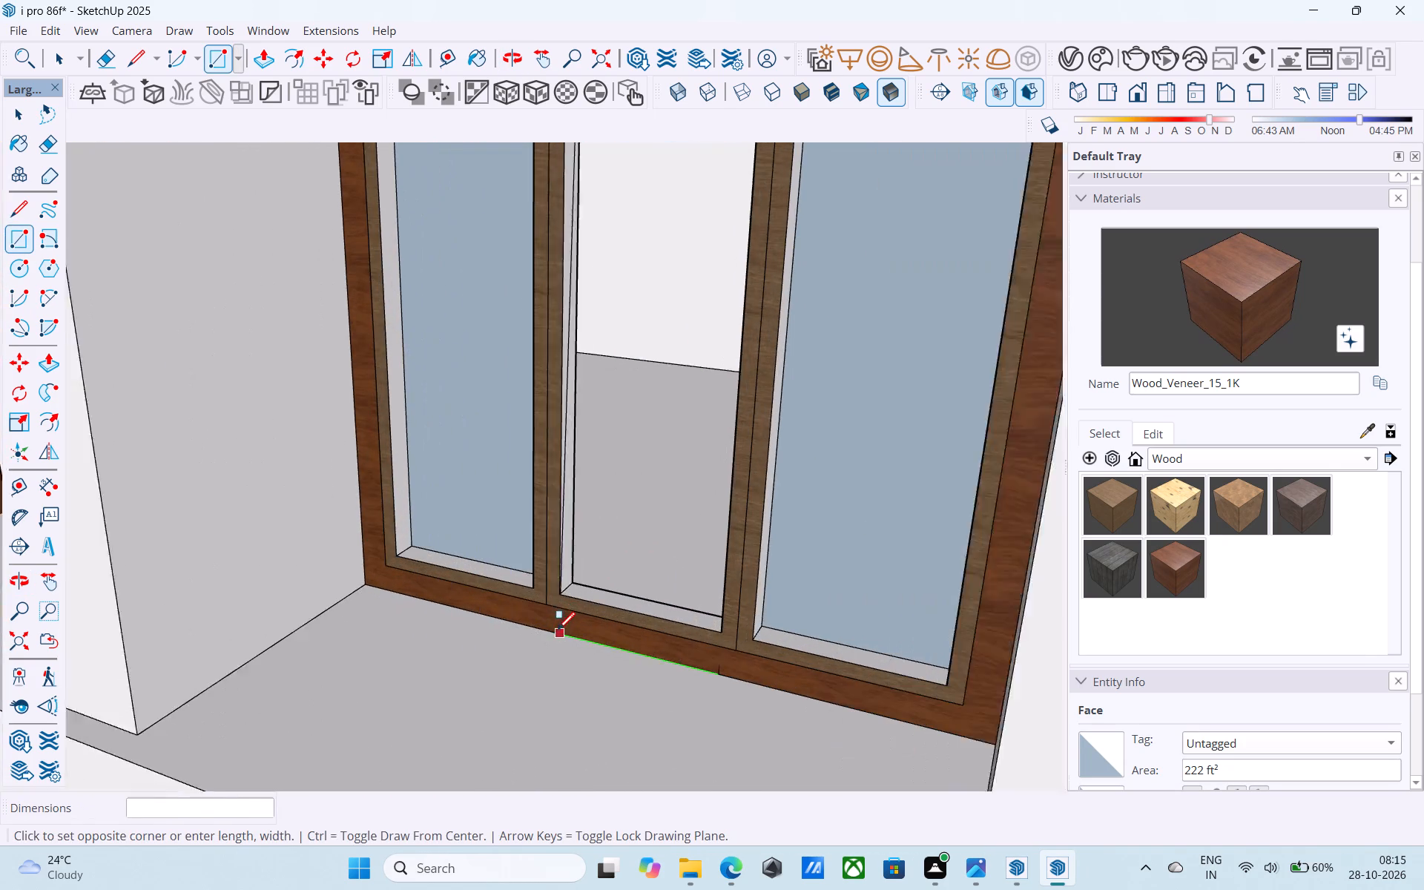
scroll(558, 631, "up", 3)
left_click(580, 570)
scroll(580, 570, "down", 10)
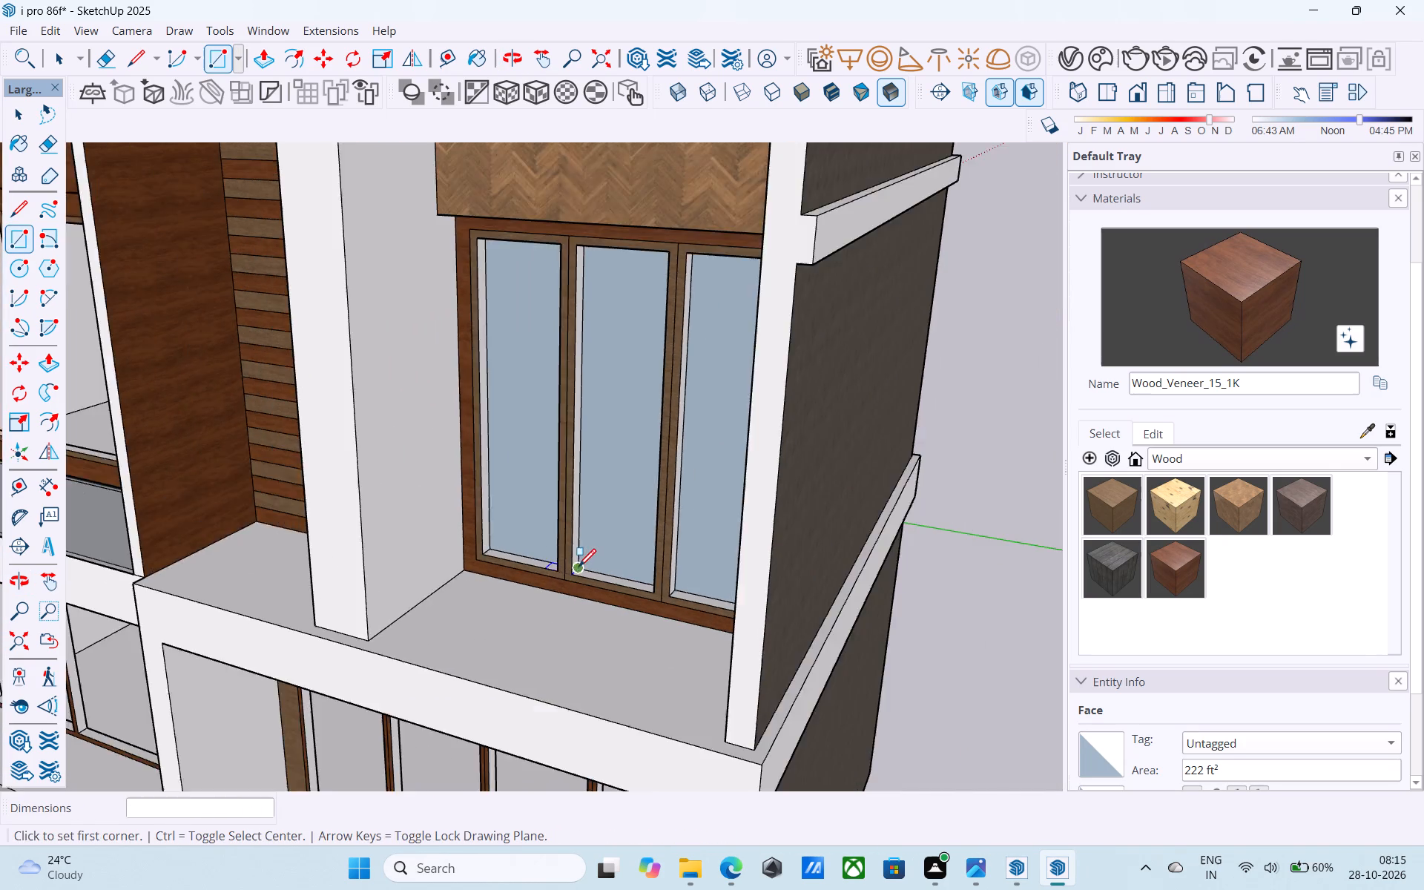
Draw a rectangle face filling the right pane opening of the wide bay's window between the wood band and the lower glass railing.
scroll(578, 568, "down", 8)
middle_click_drag(394, 515, 952, 471)
middle_click_drag(518, 492, 625, 432, "shift")
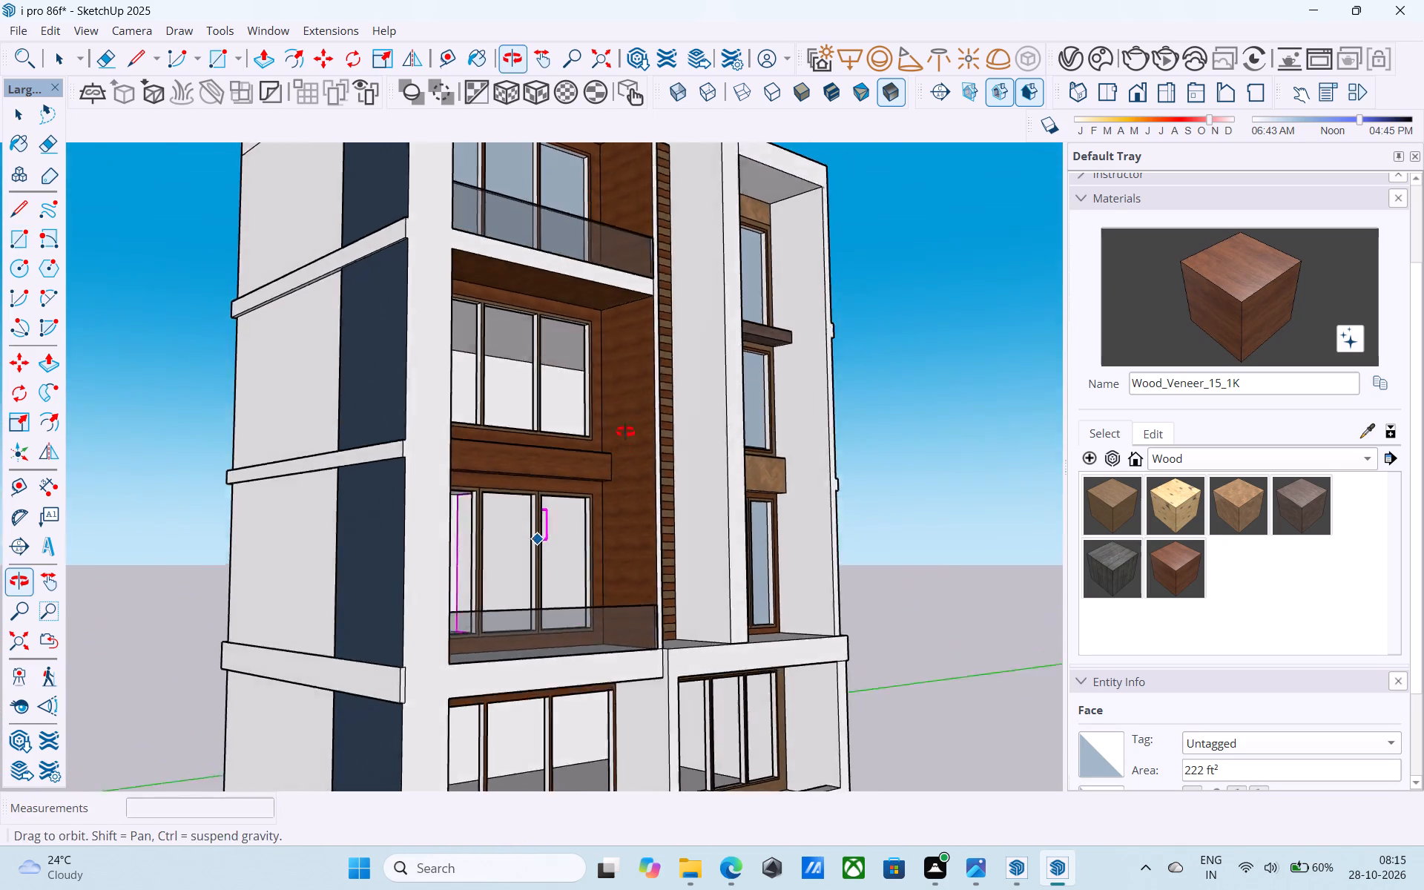
middle_click_drag(625, 432, 626, 416, "shift")
scroll(543, 510, "up", 16)
left_click(664, 423)
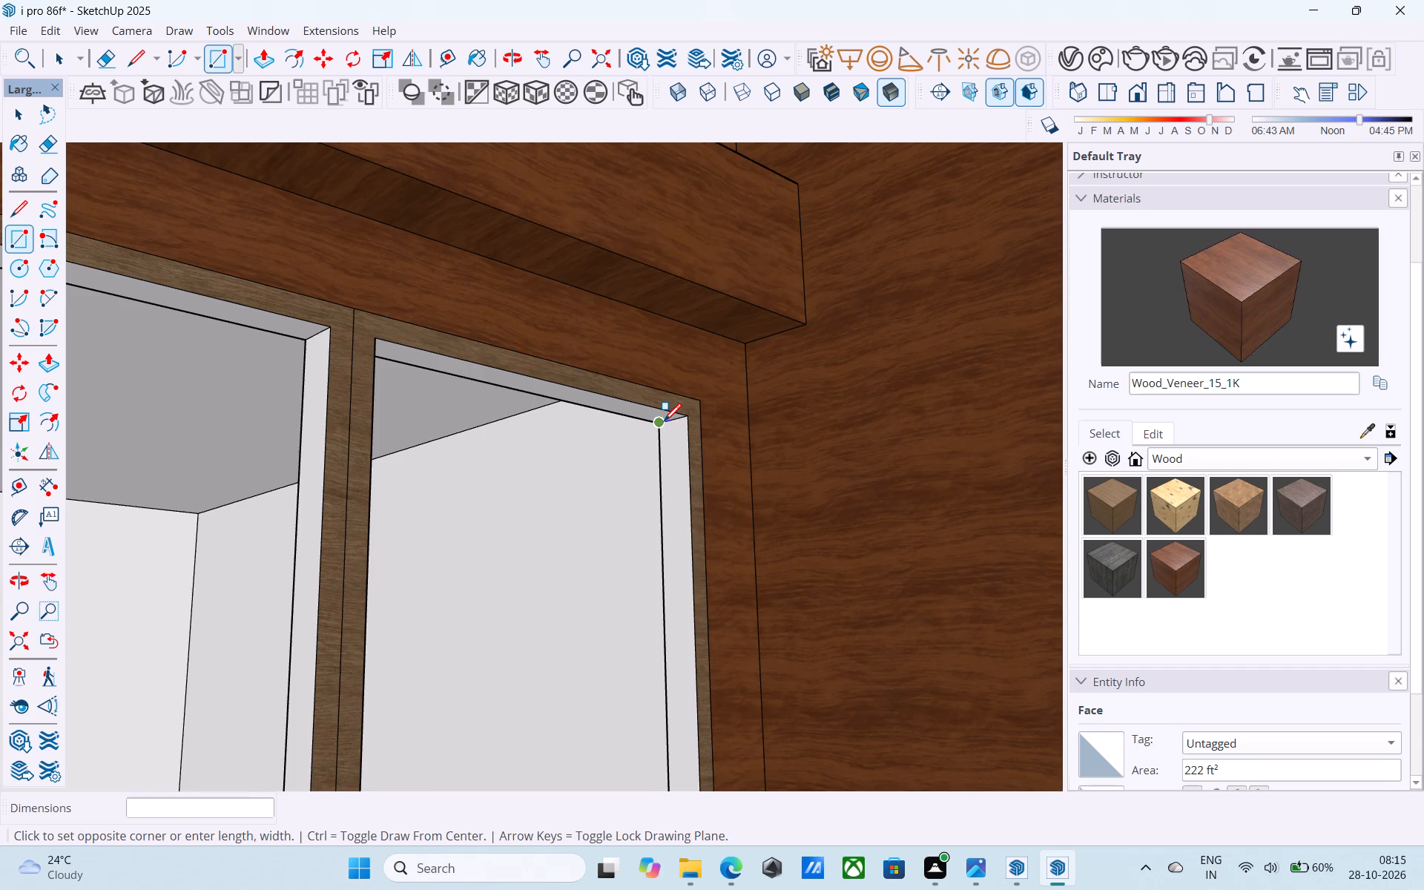
scroll(664, 423, "down", 9)
middle_click_drag(657, 572, 406, 606)
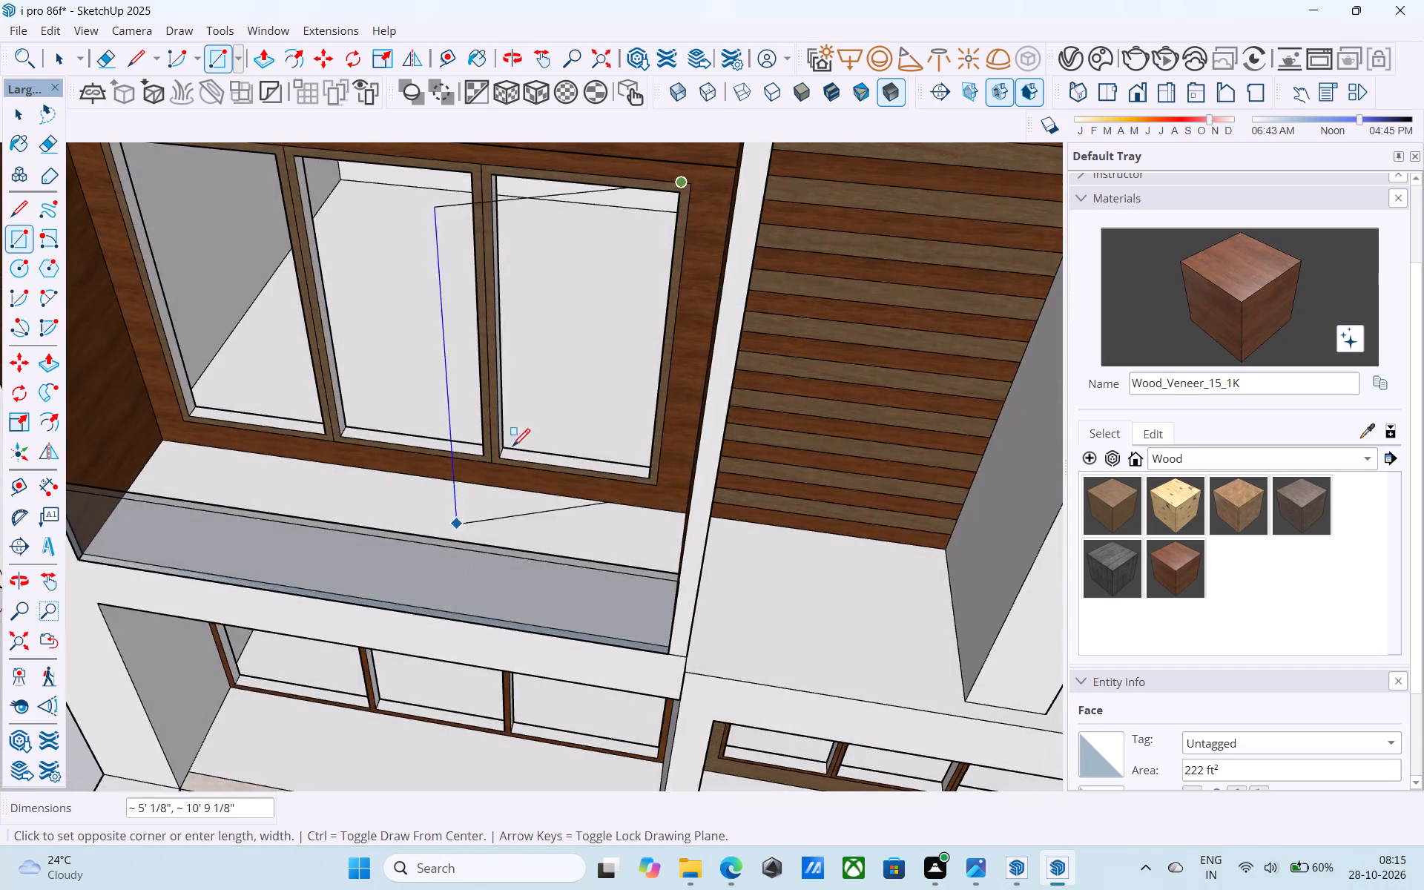
scroll(518, 429, "up", 7)
left_click(492, 468)
Draw a rectangle face filling the middle pane opening of the wide bay's window below the wood band.
scroll(492, 468, "down", 8)
middle_click_drag(485, 485, 455, 618, "shift")
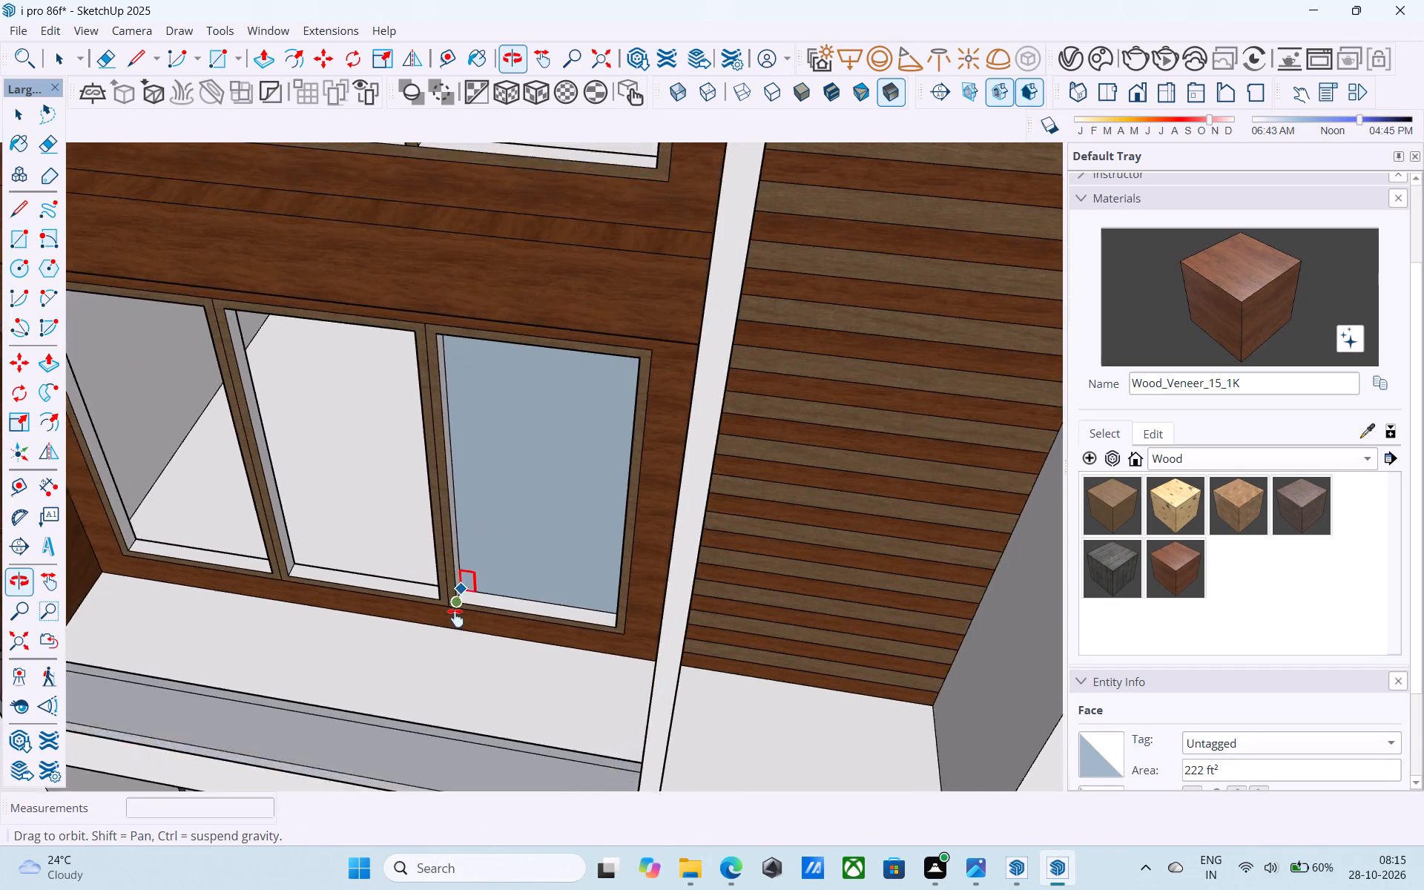
middle_click_drag(455, 618, 865, 294, "shift")
scroll(544, 244, "up", 4)
left_click(524, 238)
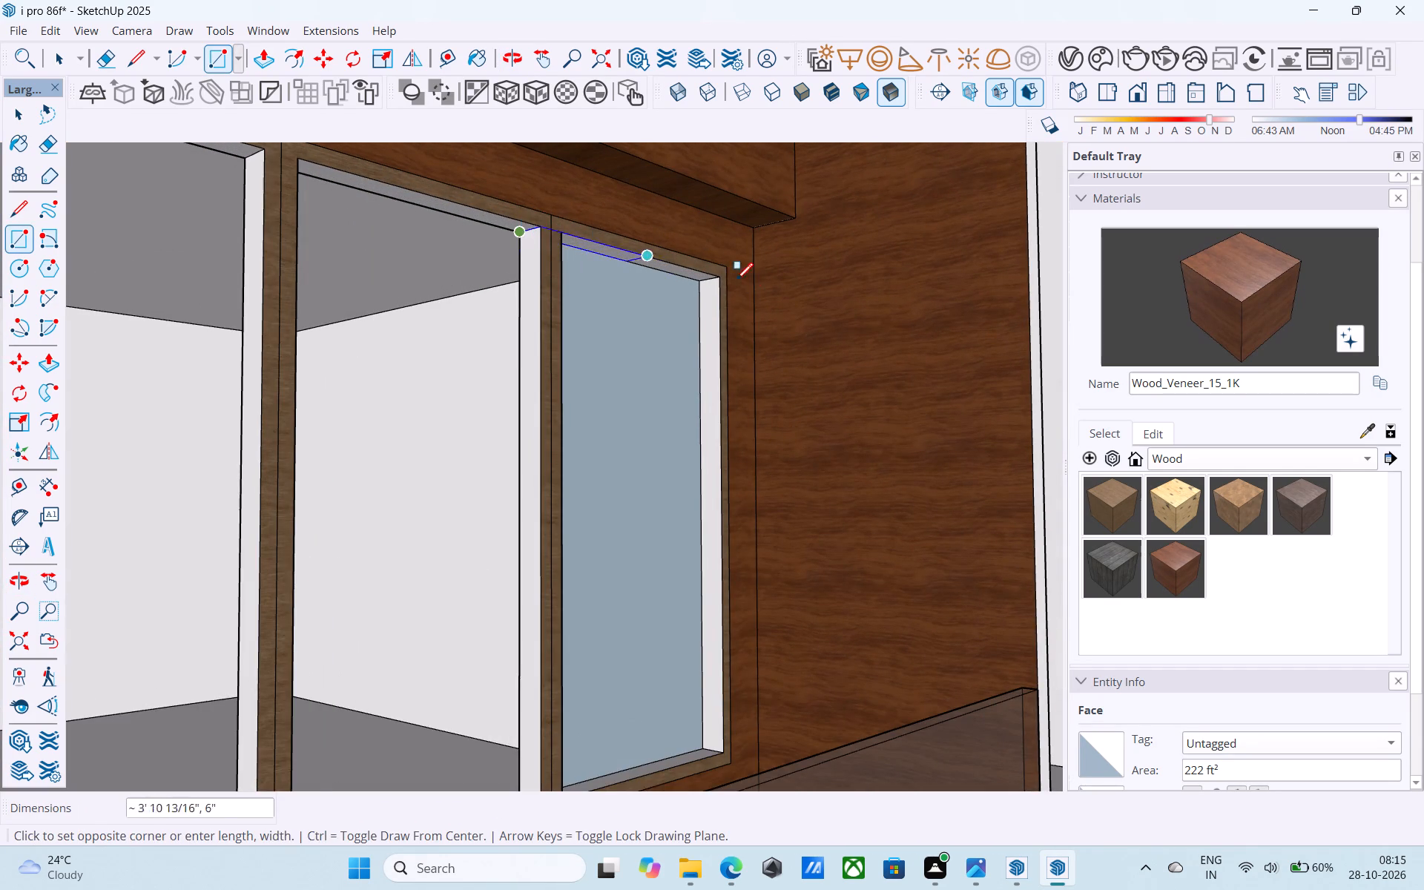
scroll(748, 294, "down", 4)
middle_click_drag(662, 391, 495, 487)
scroll(582, 594, "up", 8)
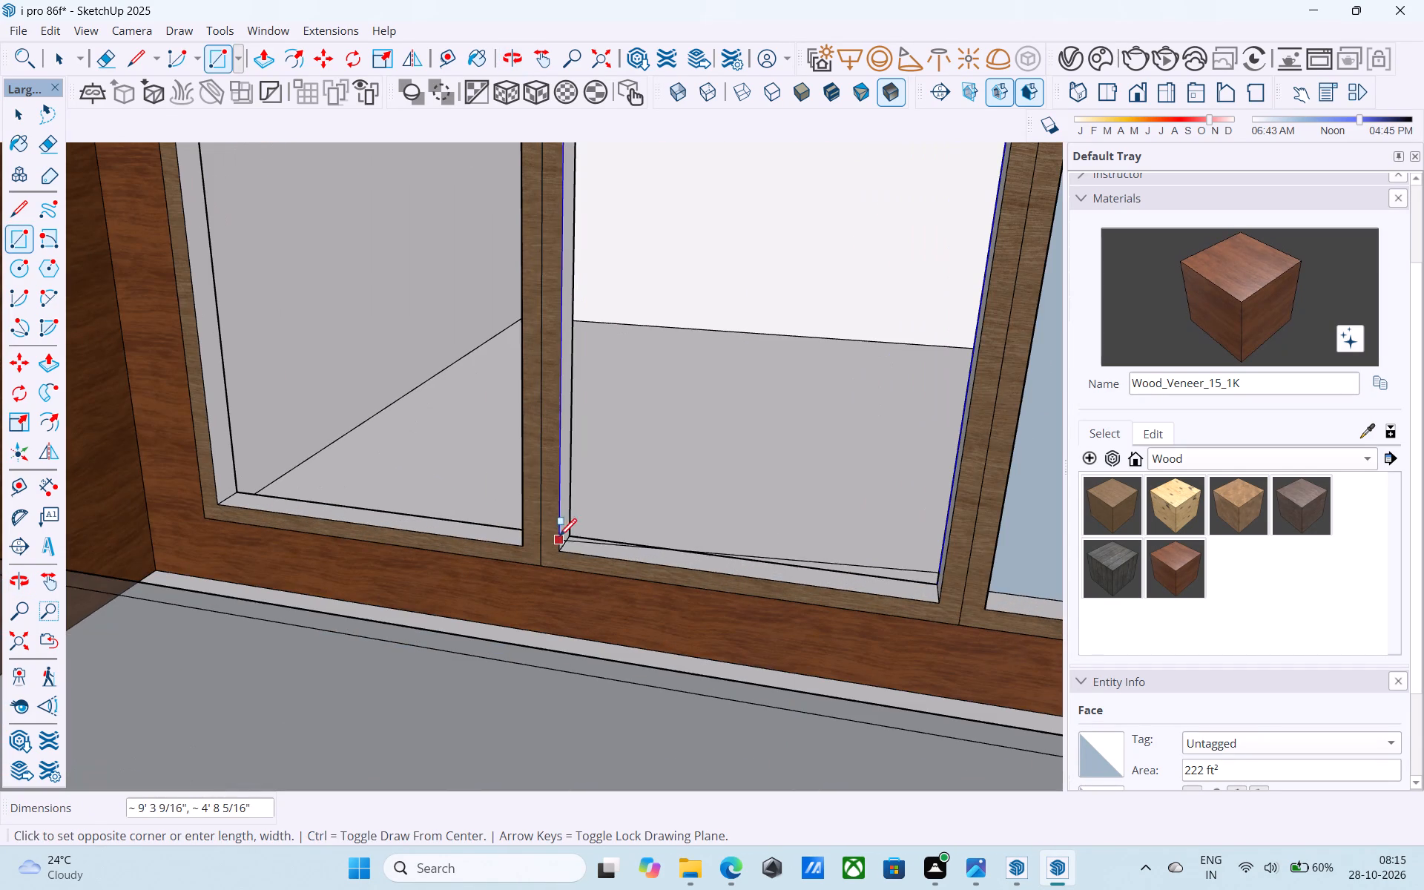
left_click(572, 537)
Draw a rectangle face about 9' 6" by 4' 8" in the left pane opening of the wide bay's window below the wood band.
scroll(574, 529, "down", 8)
middle_click_drag(574, 535, 555, 611)
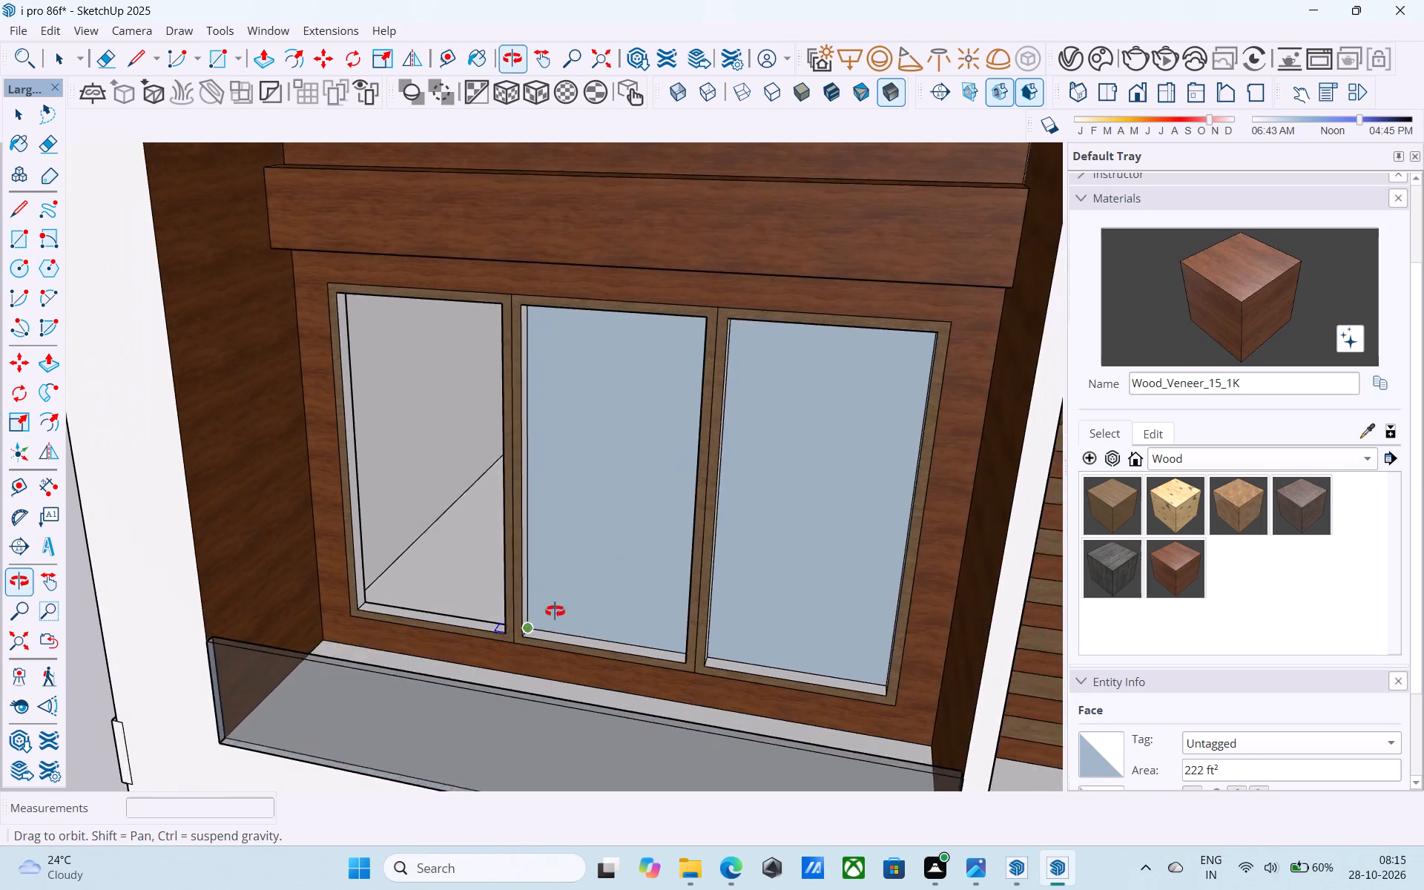
middle_click_drag(555, 611, 810, 483)
scroll(483, 275, "up", 12)
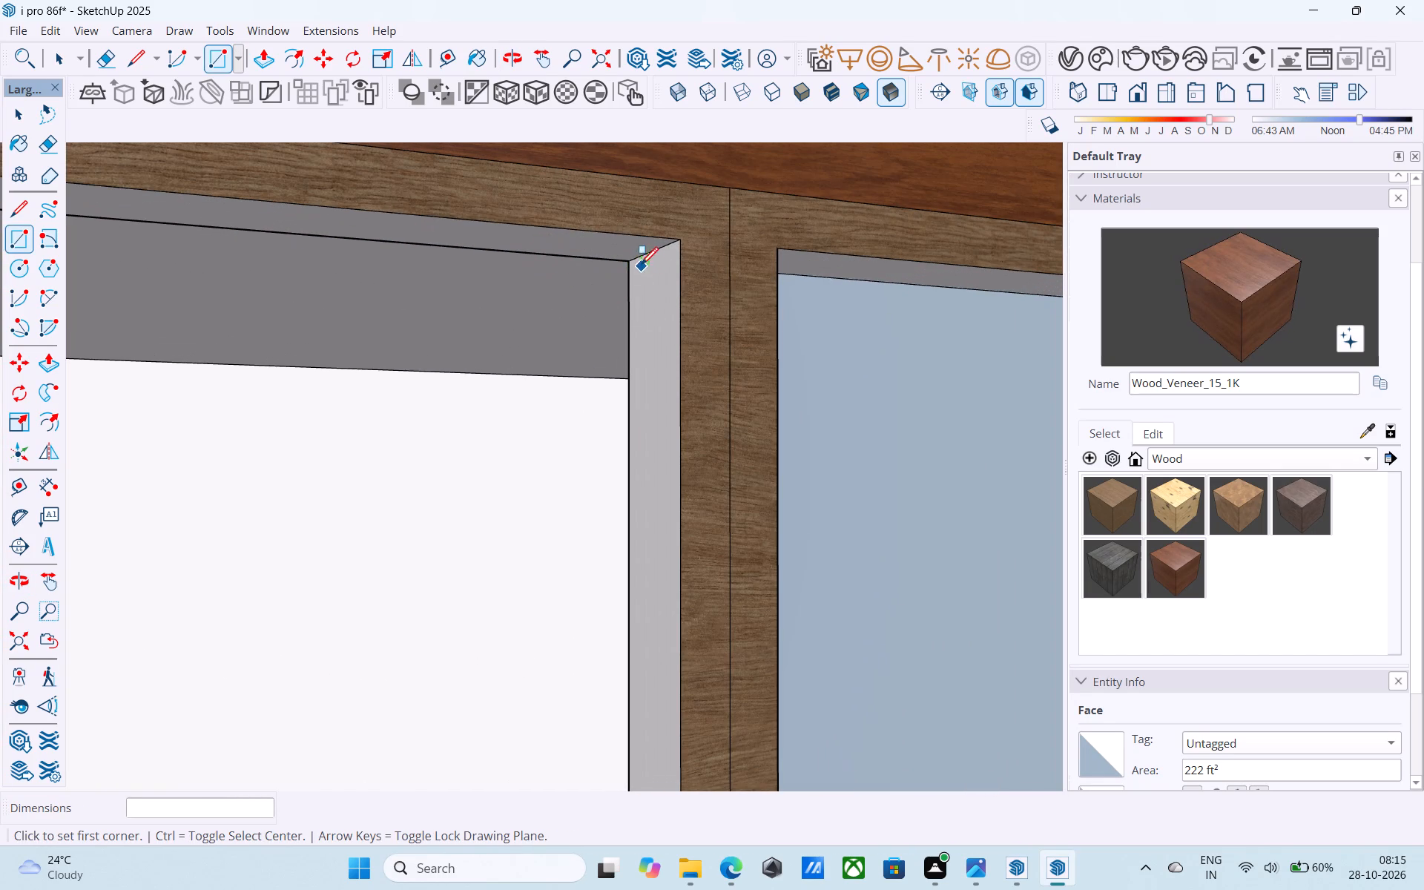
left_click(632, 259)
scroll(632, 257, "down", 20)
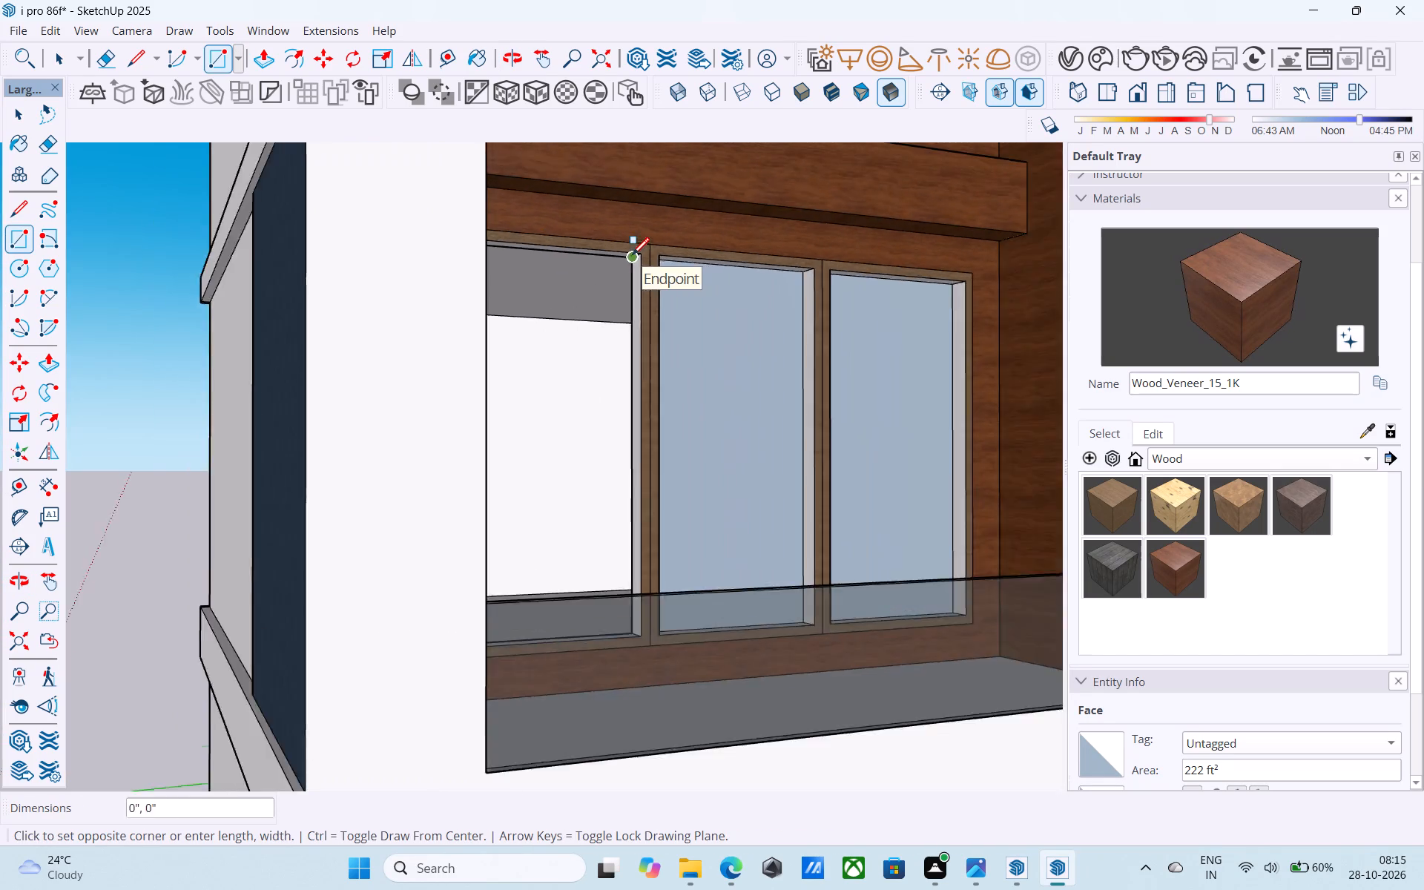
scroll(632, 257, "down", 2)
middle_click_drag(635, 430, 266, 581)
scroll(312, 564, "up", 7)
left_click(392, 538)
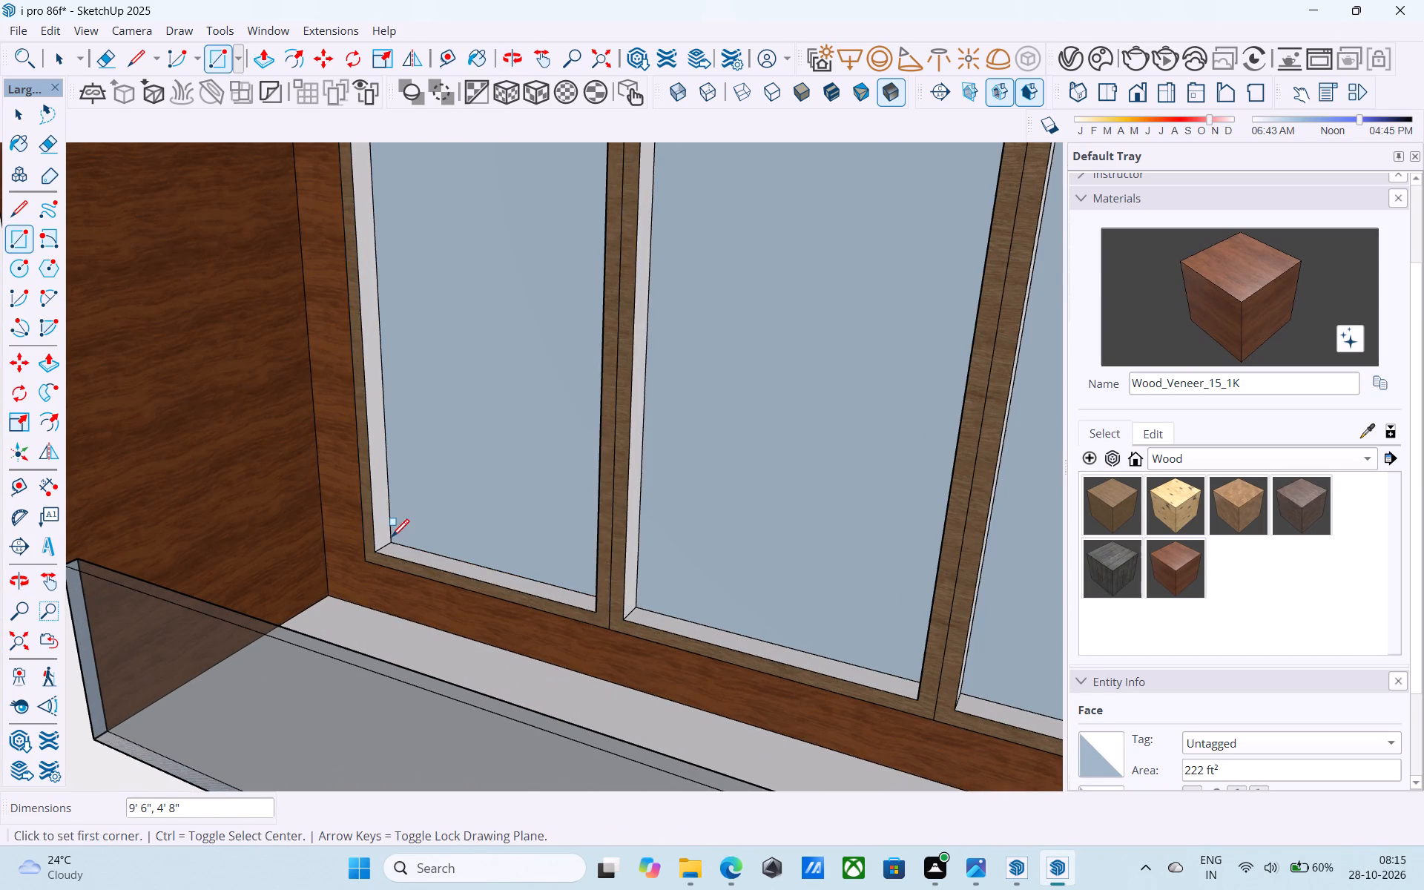
Draw a rectangle face filling the right pane opening of the wide bay's window directly above the wood band.
scroll(392, 540, "down", 4)
scroll(403, 523, "down", 17)
middle_click_drag(471, 498, 429, 599, "shift")
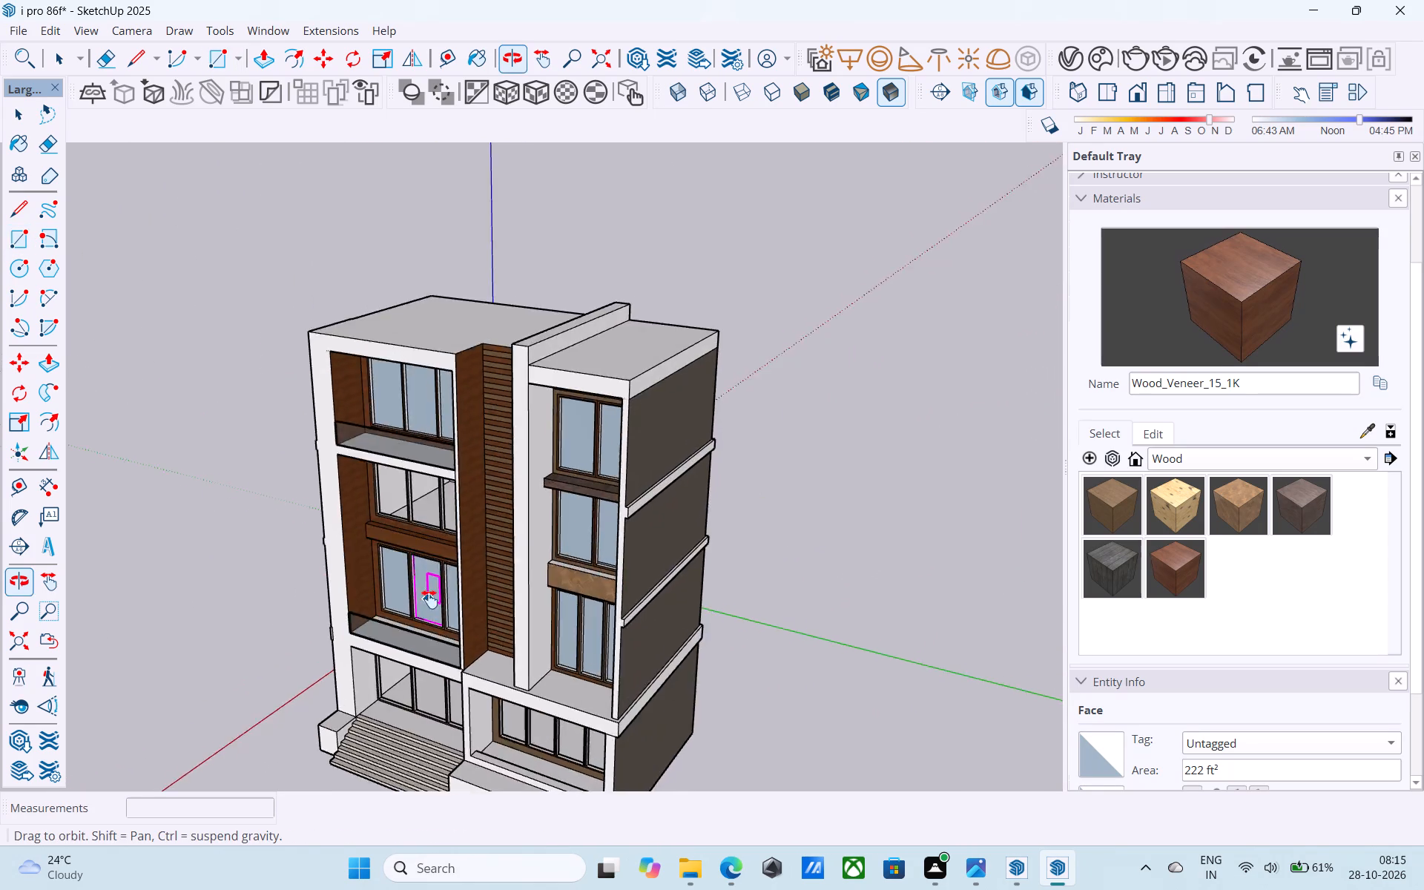
middle_click_drag(429, 599, 781, 392, "shift")
scroll(522, 421, "up", 17)
middle_click_drag(533, 472, 578, 453)
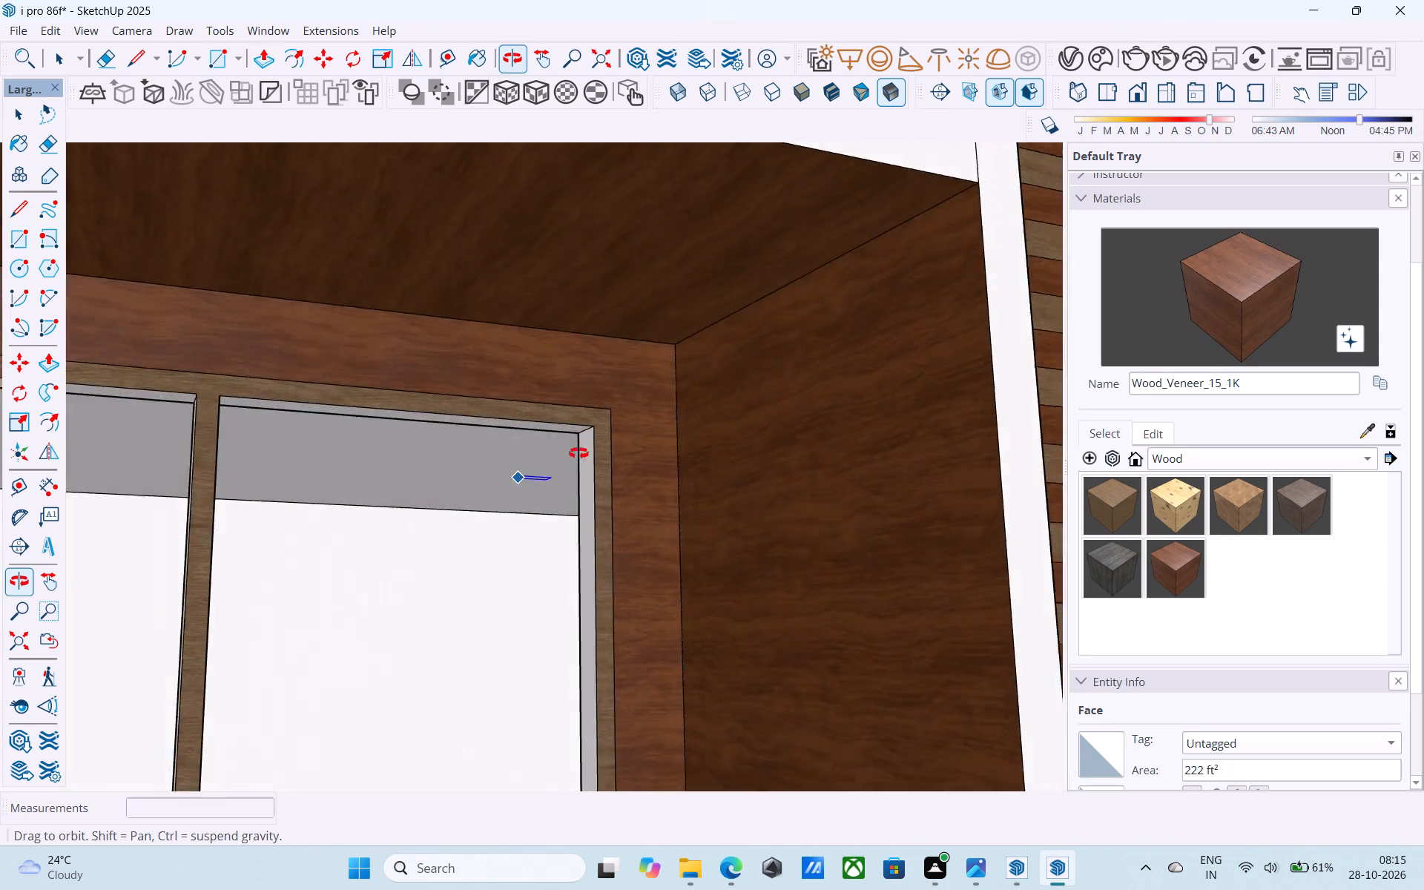
middle_click_drag(578, 453, 602, 427)
left_click(624, 400)
scroll(621, 393, "down", 13)
middle_click_drag(575, 480, 541, 519)
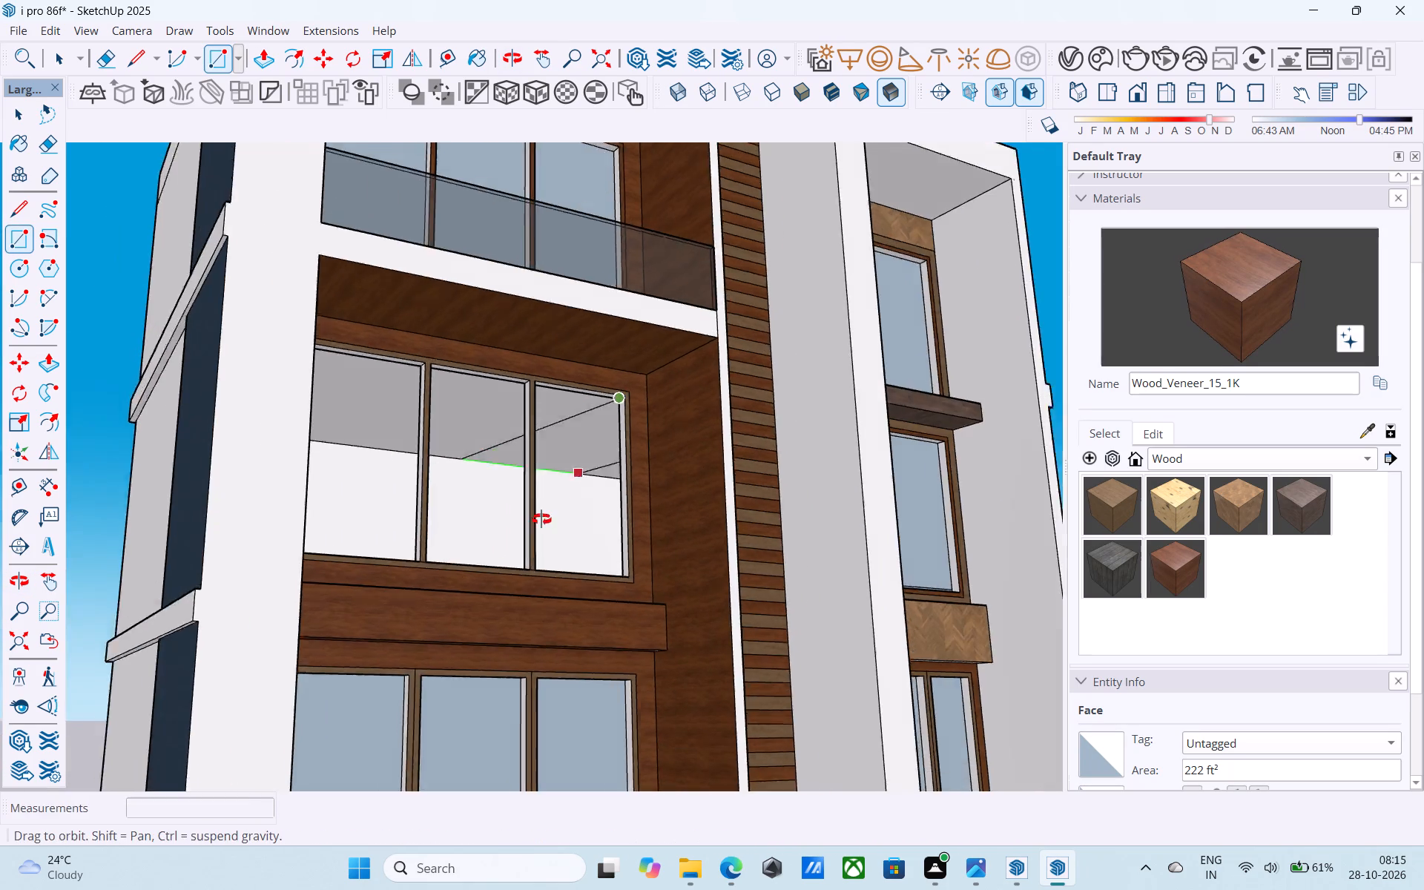
middle_click_drag(541, 519, 343, 648)
scroll(412, 630, "up", 8)
middle_click_drag(475, 620, 374, 704)
scroll(386, 696, "up", 4)
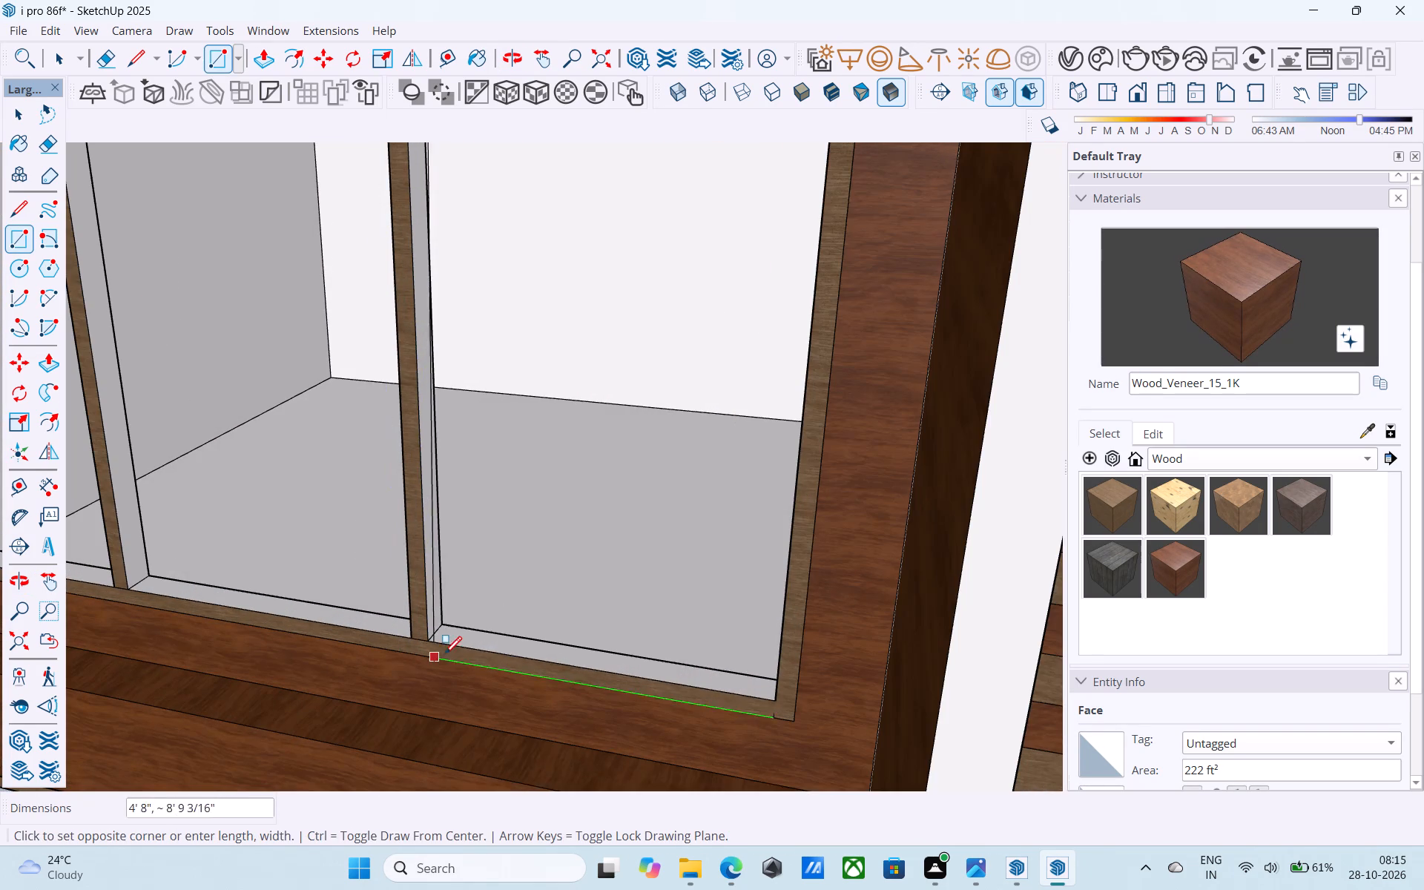
left_click(445, 626)
Draw a rectangle face about 8' 6" by 4' 9" in the middle pane opening of the window above the wood band.
scroll(428, 639, "down", 6)
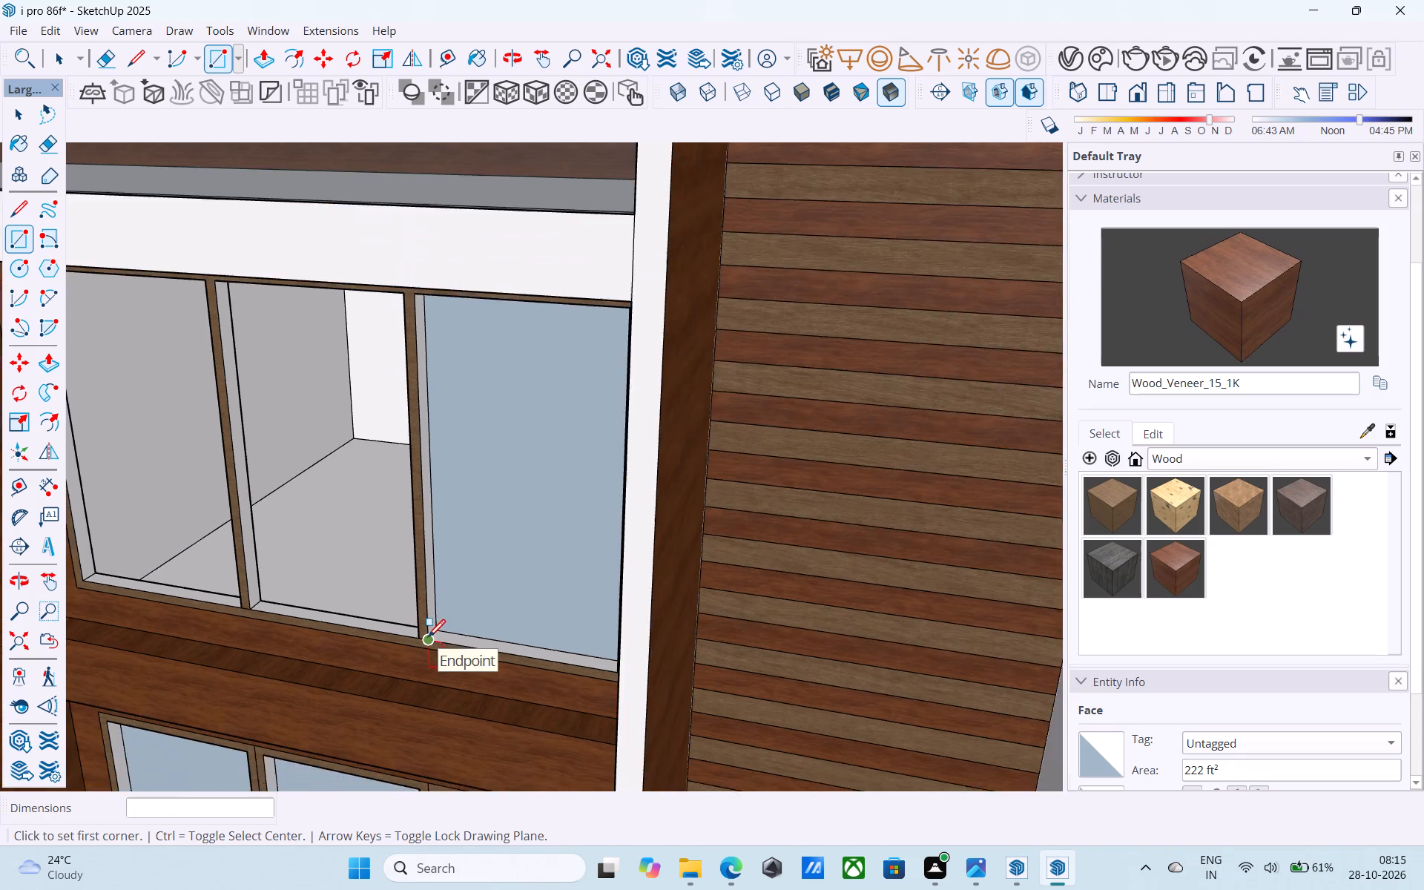
scroll(455, 584, "down", 5)
middle_click_drag(455, 583, 903, 369)
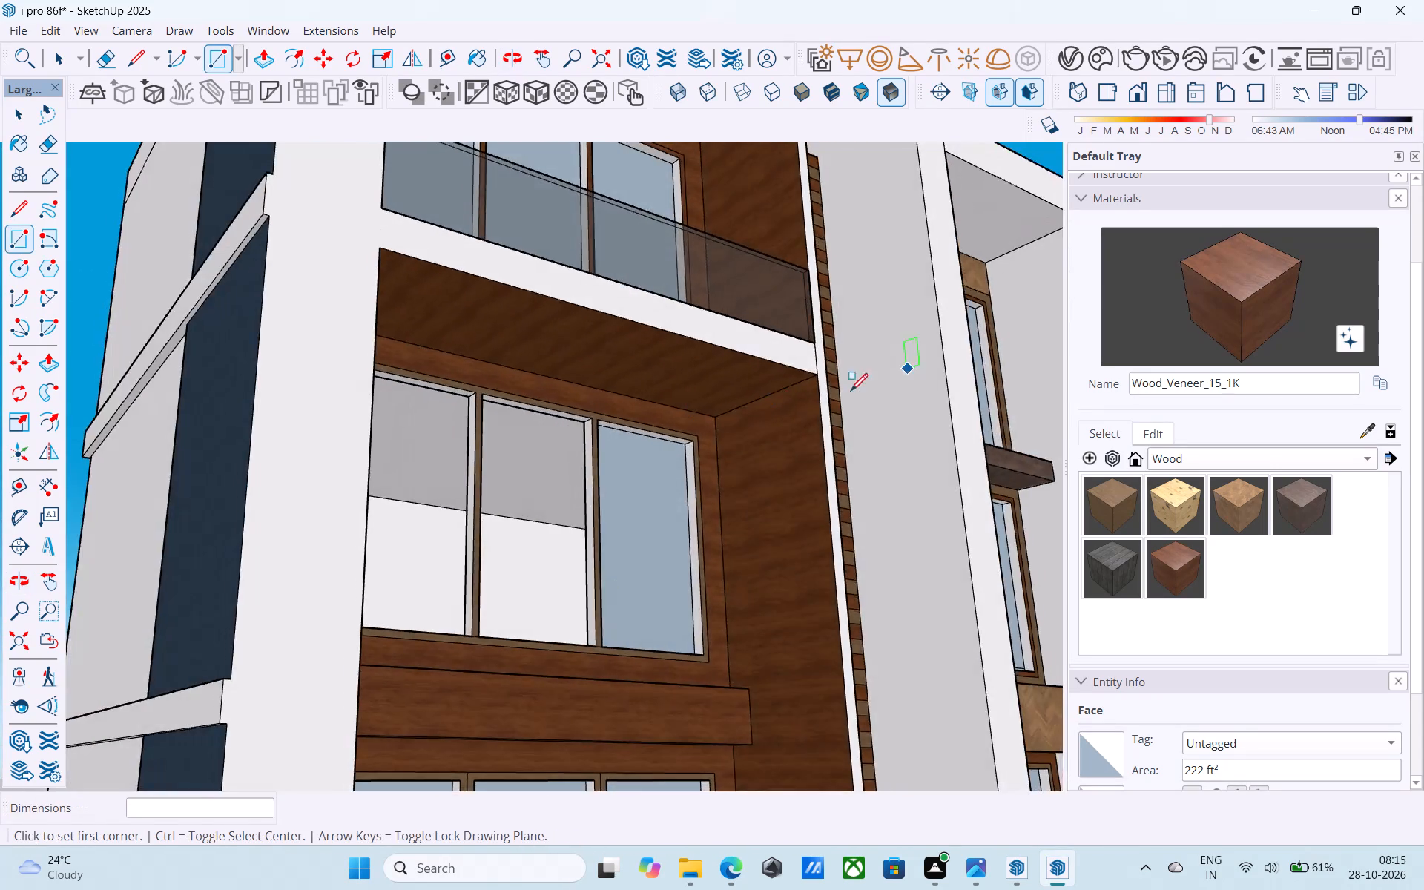
scroll(619, 427, "up", 8)
left_click(548, 413)
scroll(546, 413, "up", 1)
scroll(544, 415, "down", 14)
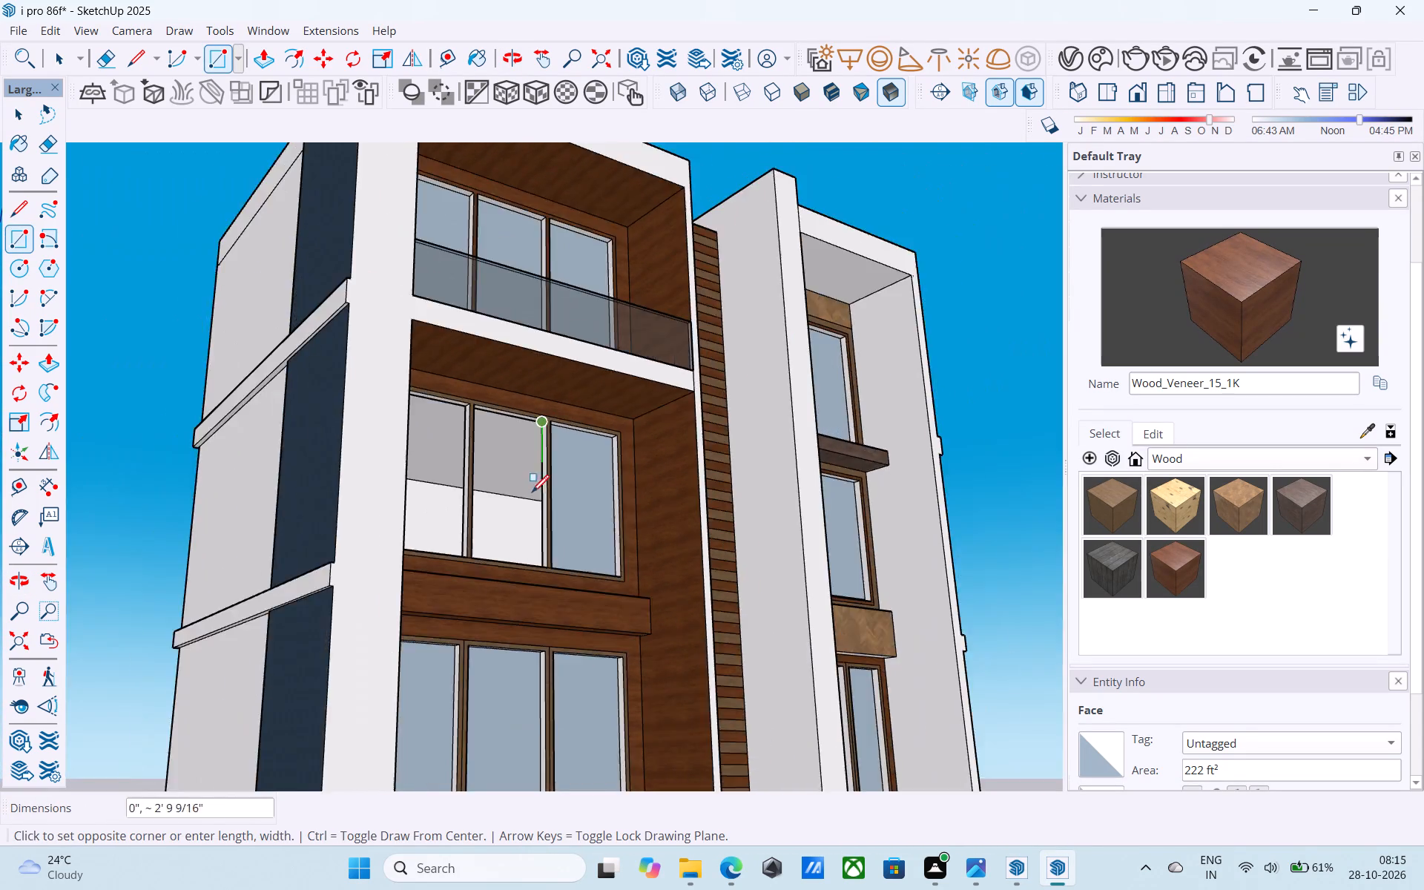
middle_click_drag(530, 496, 183, 702)
scroll(336, 636, "up", 16)
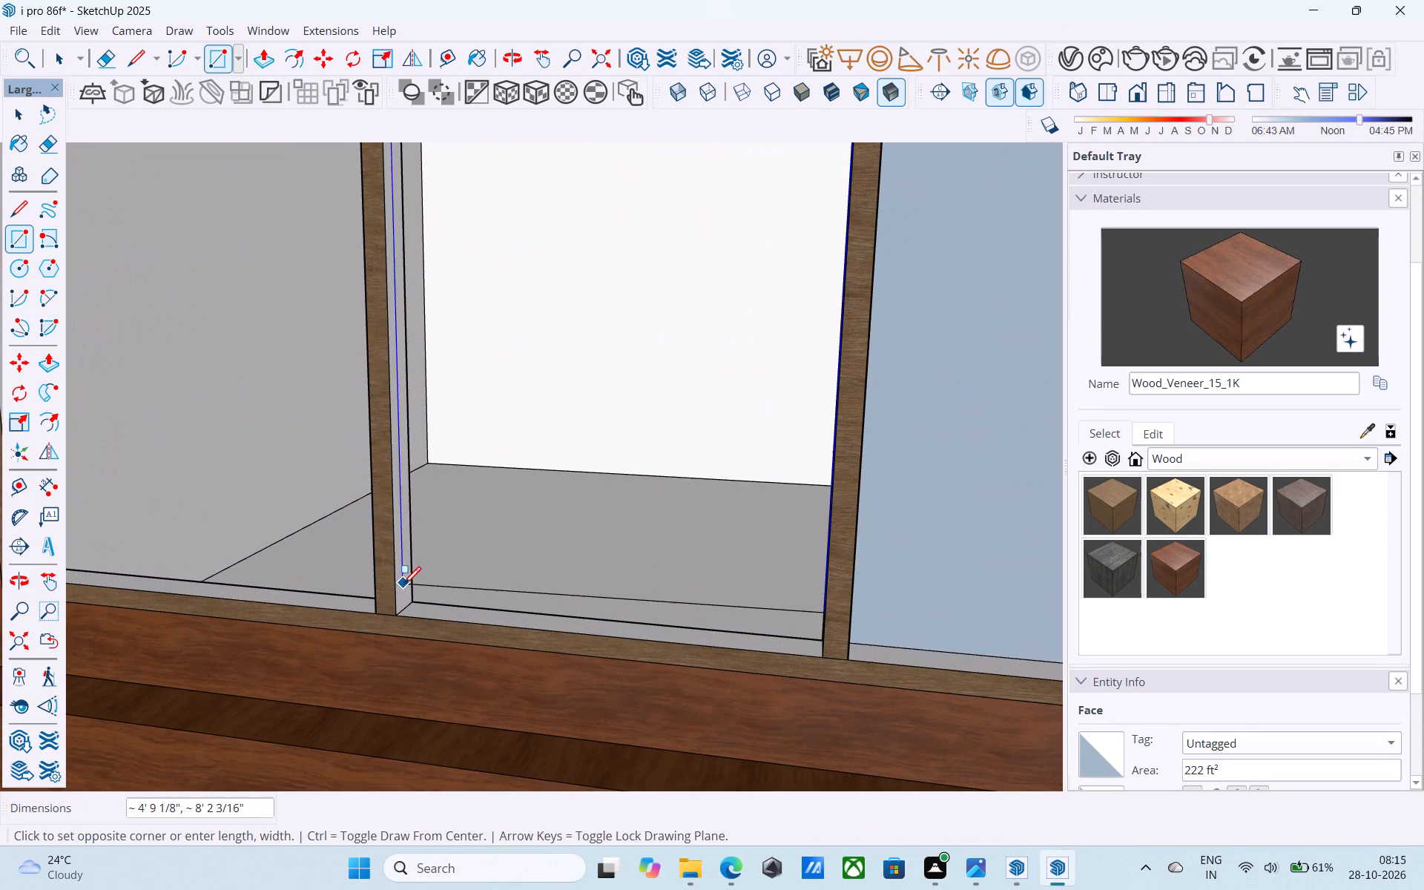
left_click(409, 595)
Draw a rectangle face filling the left pane opening of the wide bay's window above the wood band.
scroll(409, 595, "down", 10)
middle_click_drag(409, 591, 409, 593, "shift")
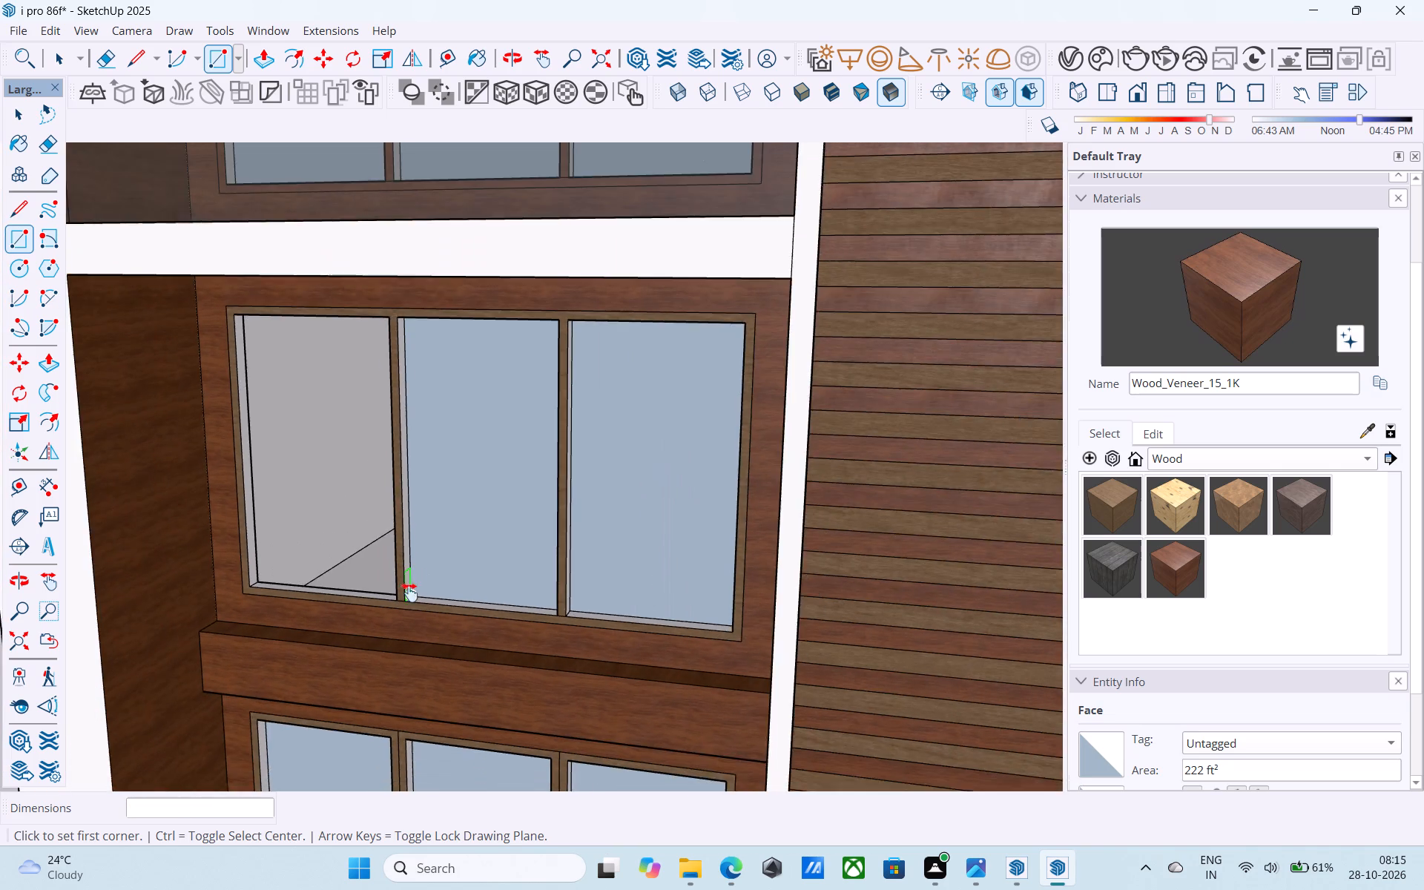
middle_click_drag(409, 593, 303, 371, "shift")
scroll(294, 364, "up", 3)
left_click(263, 364)
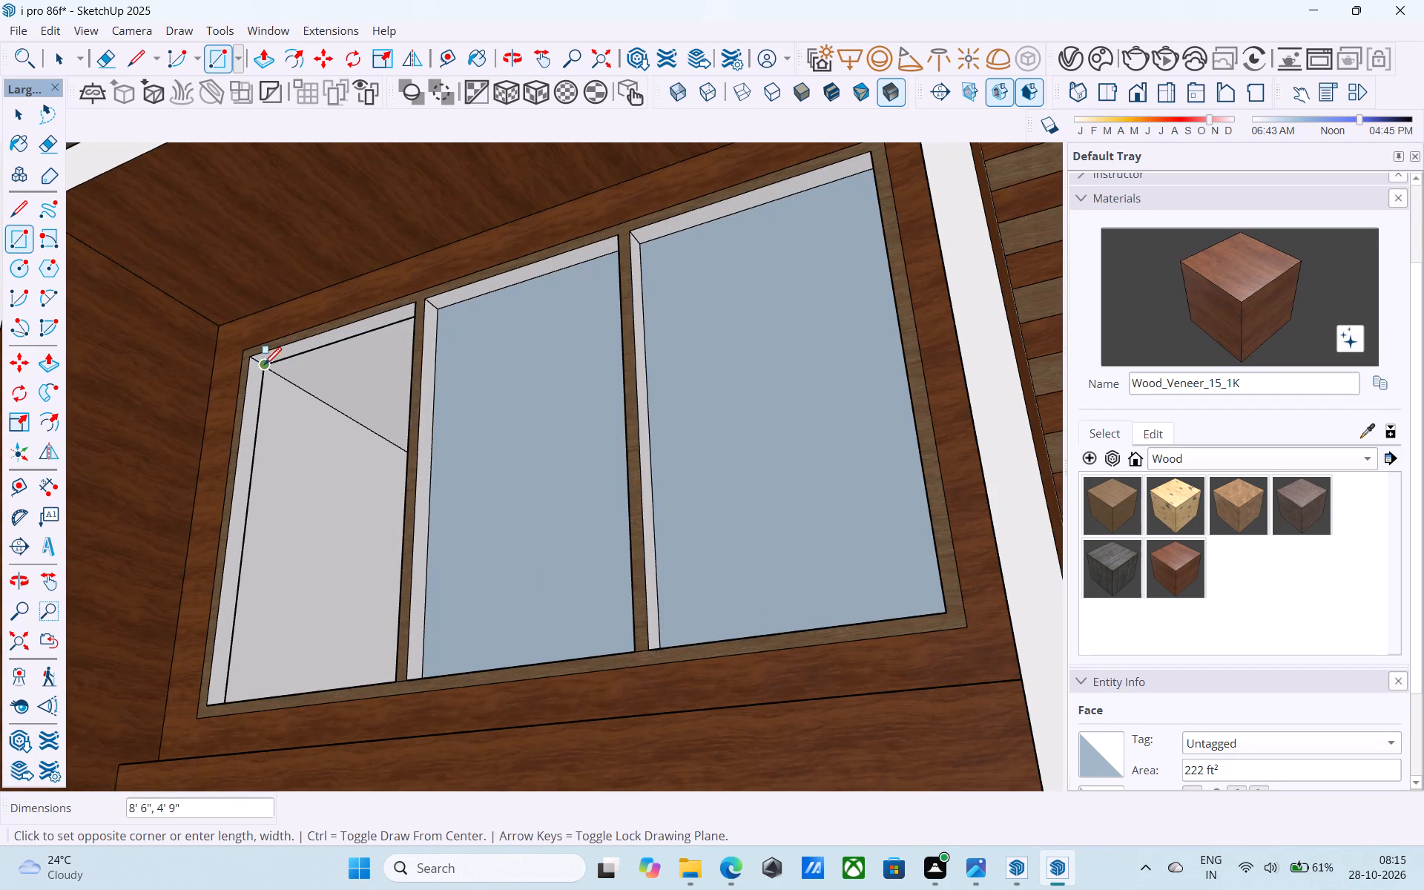
scroll(285, 404, "down", 7)
middle_click_drag(349, 548, 776, 791)
scroll(406, 627, "up", 10)
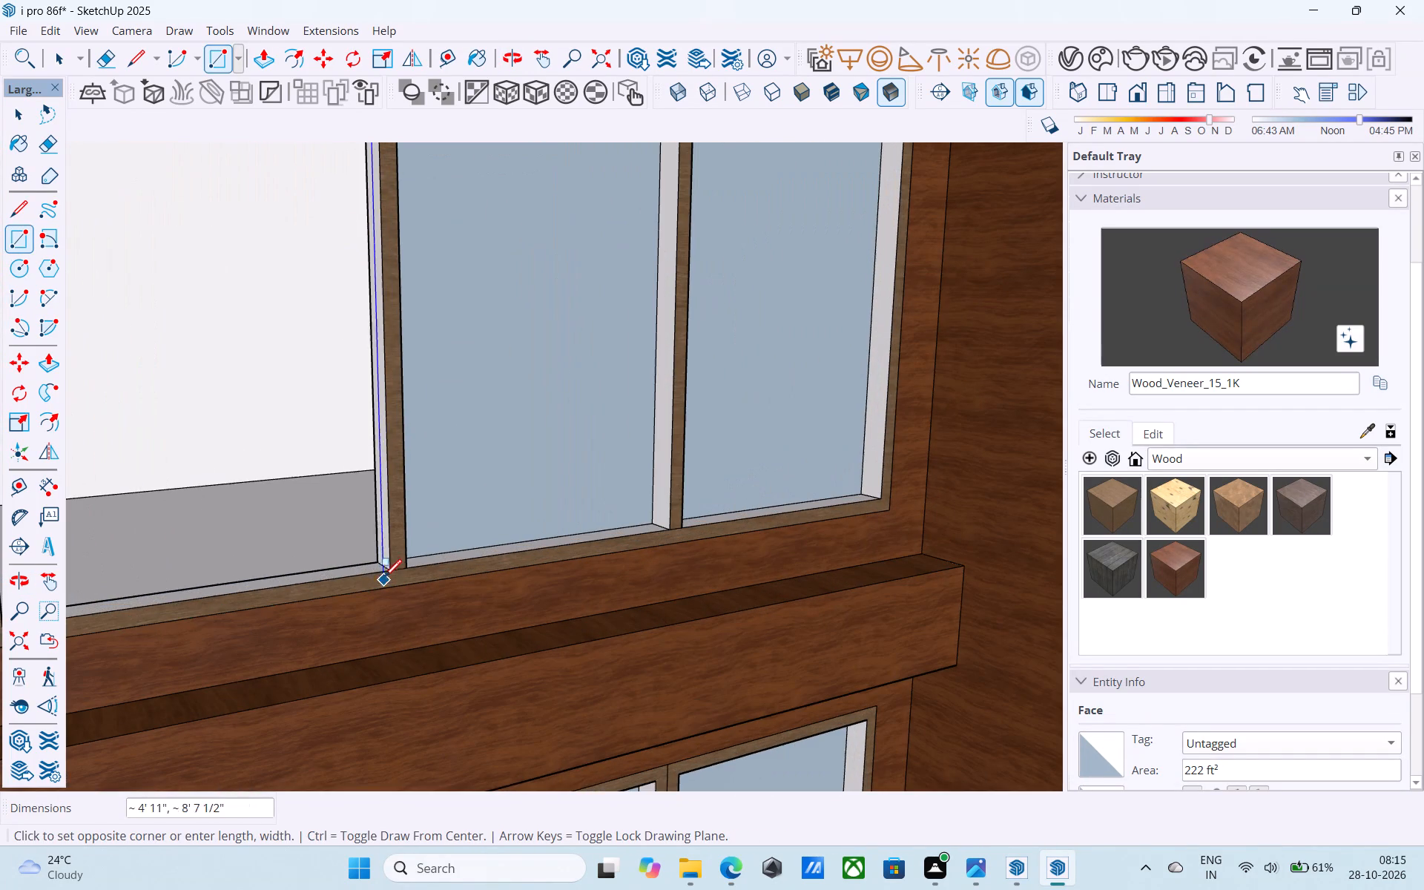
left_click(378, 561)
Paint the top-floor window panes with Glass_Basic_01 from the Glass collection, three in the wide bay and two in the narrow bay.
scroll(377, 561, "down", 9)
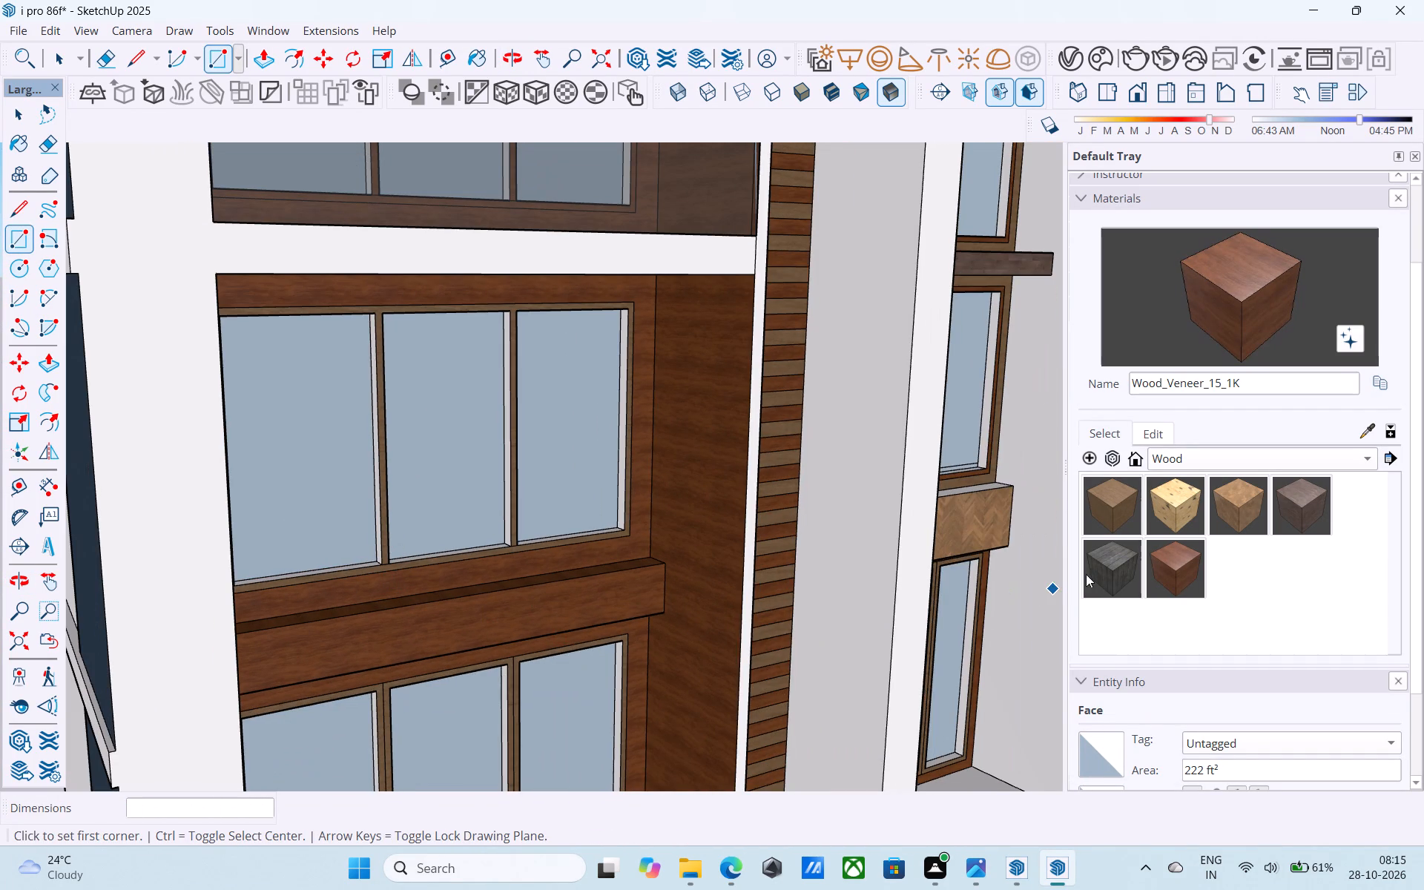
left_click(1170, 458)
left_click(1158, 300)
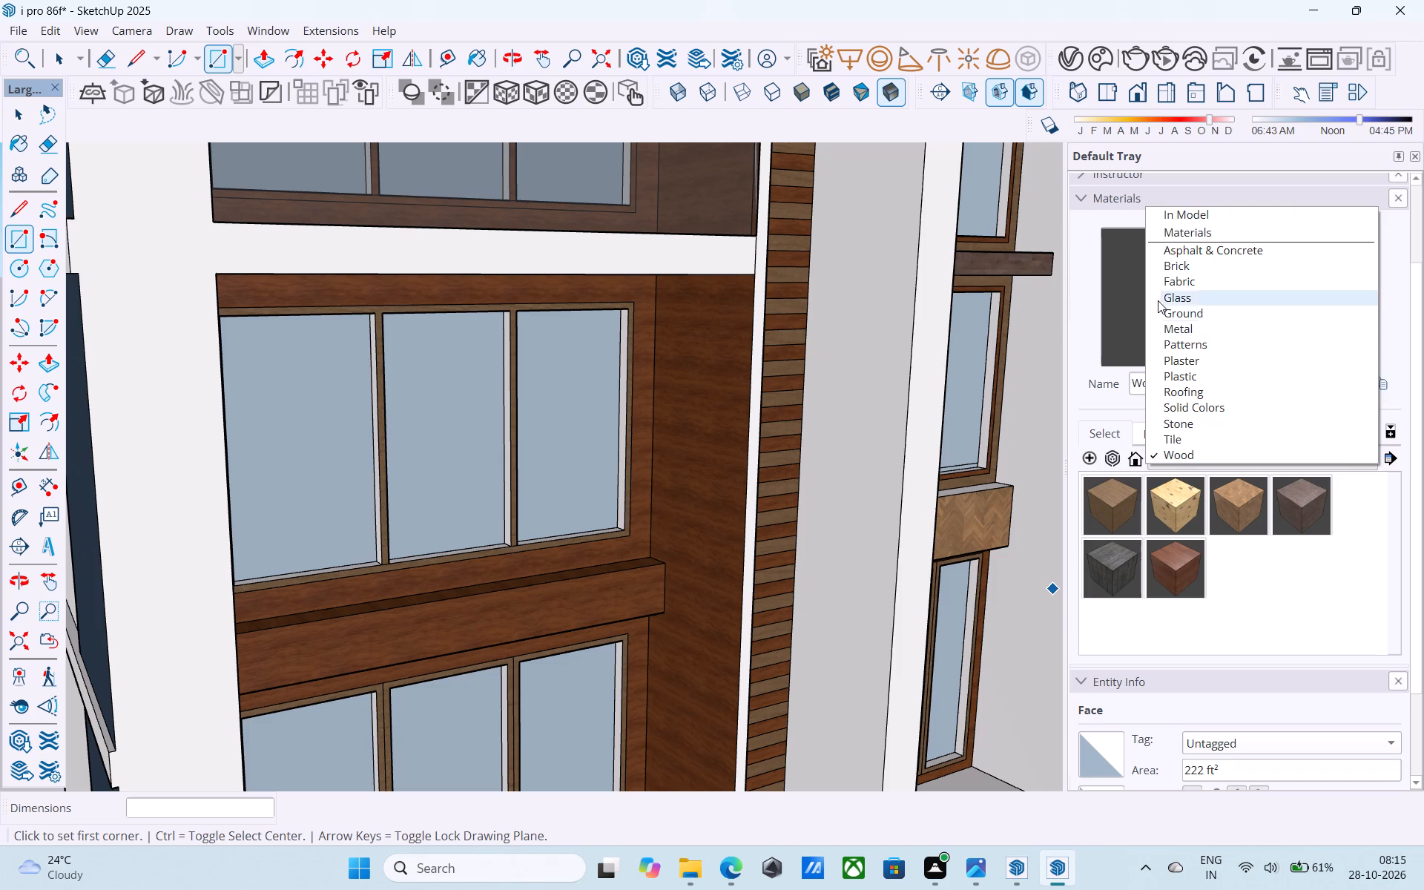
left_click(1115, 487)
scroll(793, 538, "down", 6)
middle_click_drag(724, 544, 587, 614, "shift")
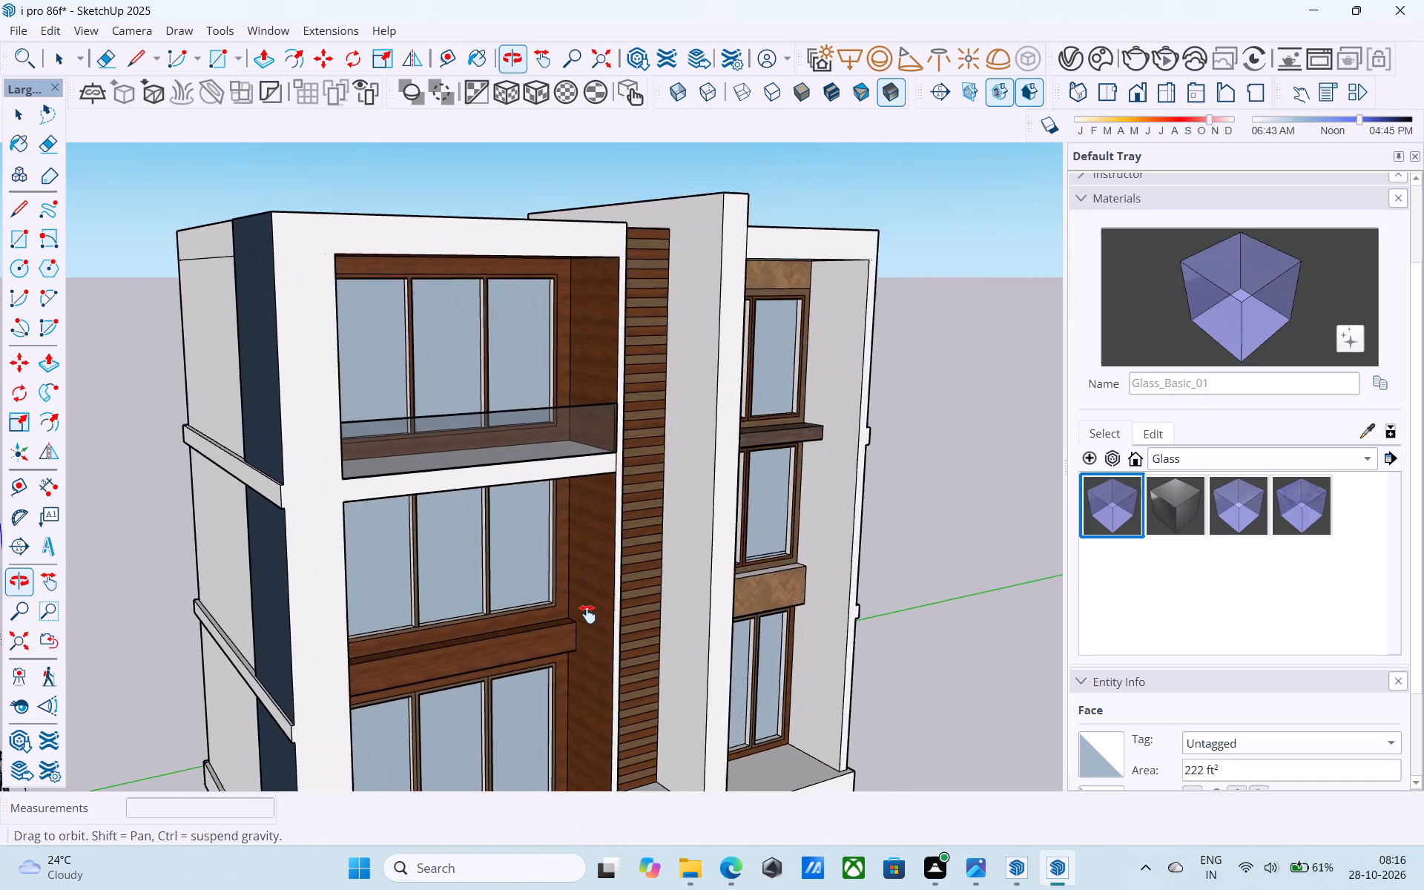
middle_click_drag(587, 614, 470, 617, "shift")
scroll(461, 601, "down", 4)
middle_click_drag(461, 601, 438, 525, "shift")
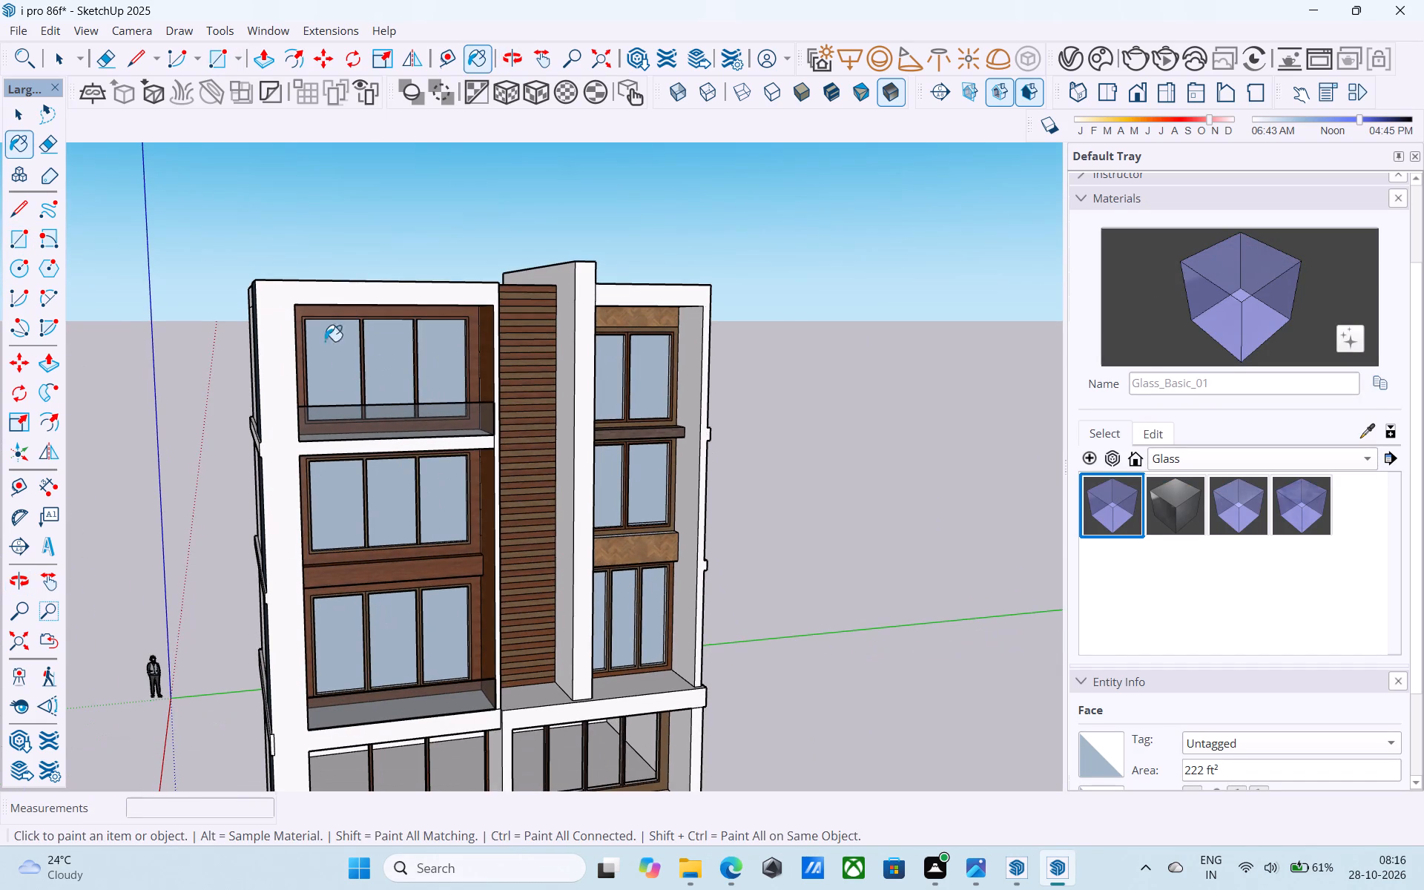
left_click(337, 366)
left_click(367, 363)
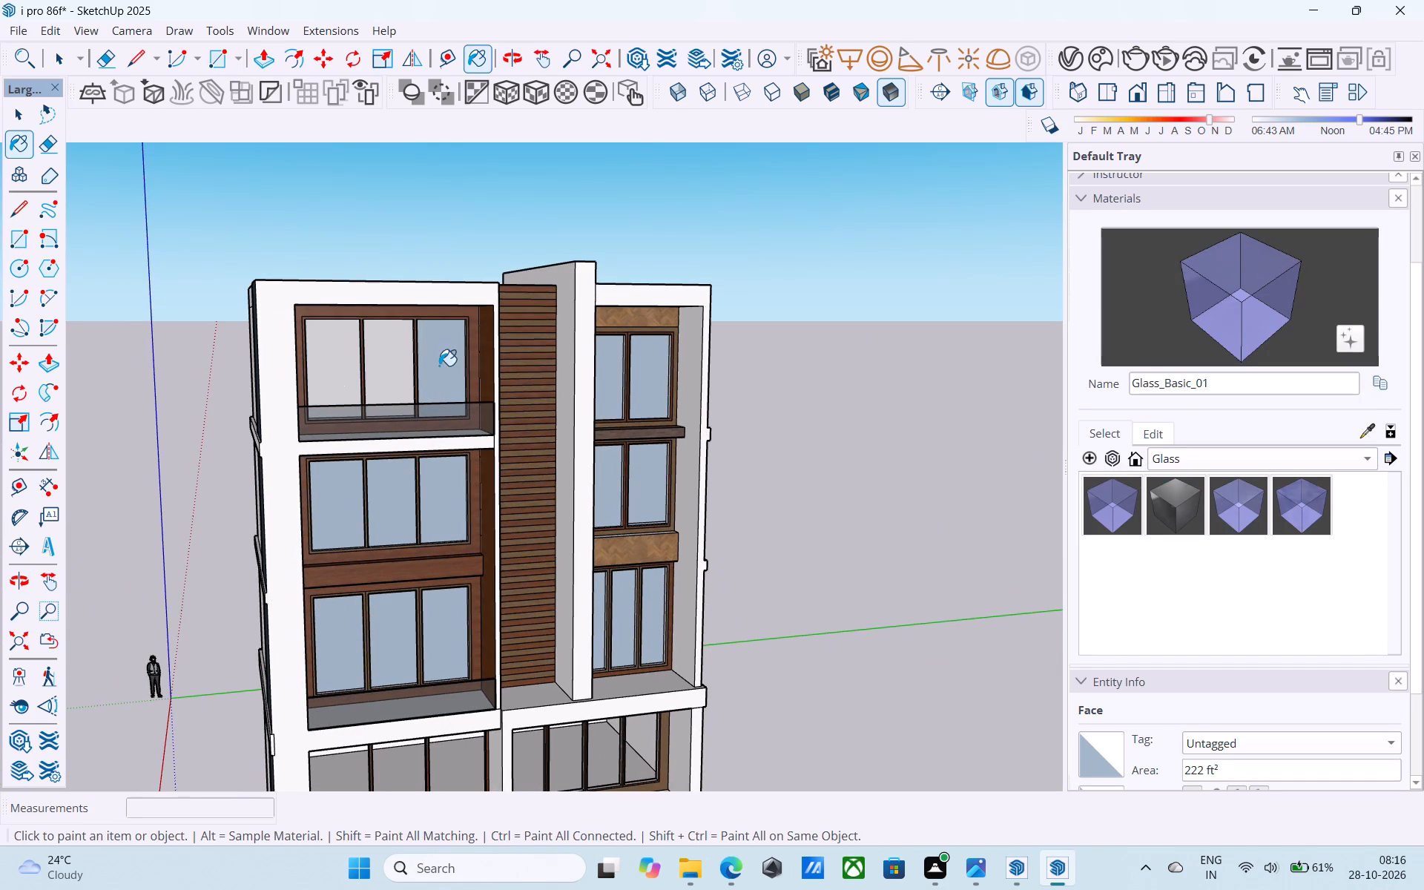
left_click(439, 366)
left_click(609, 376)
left_click(639, 376)
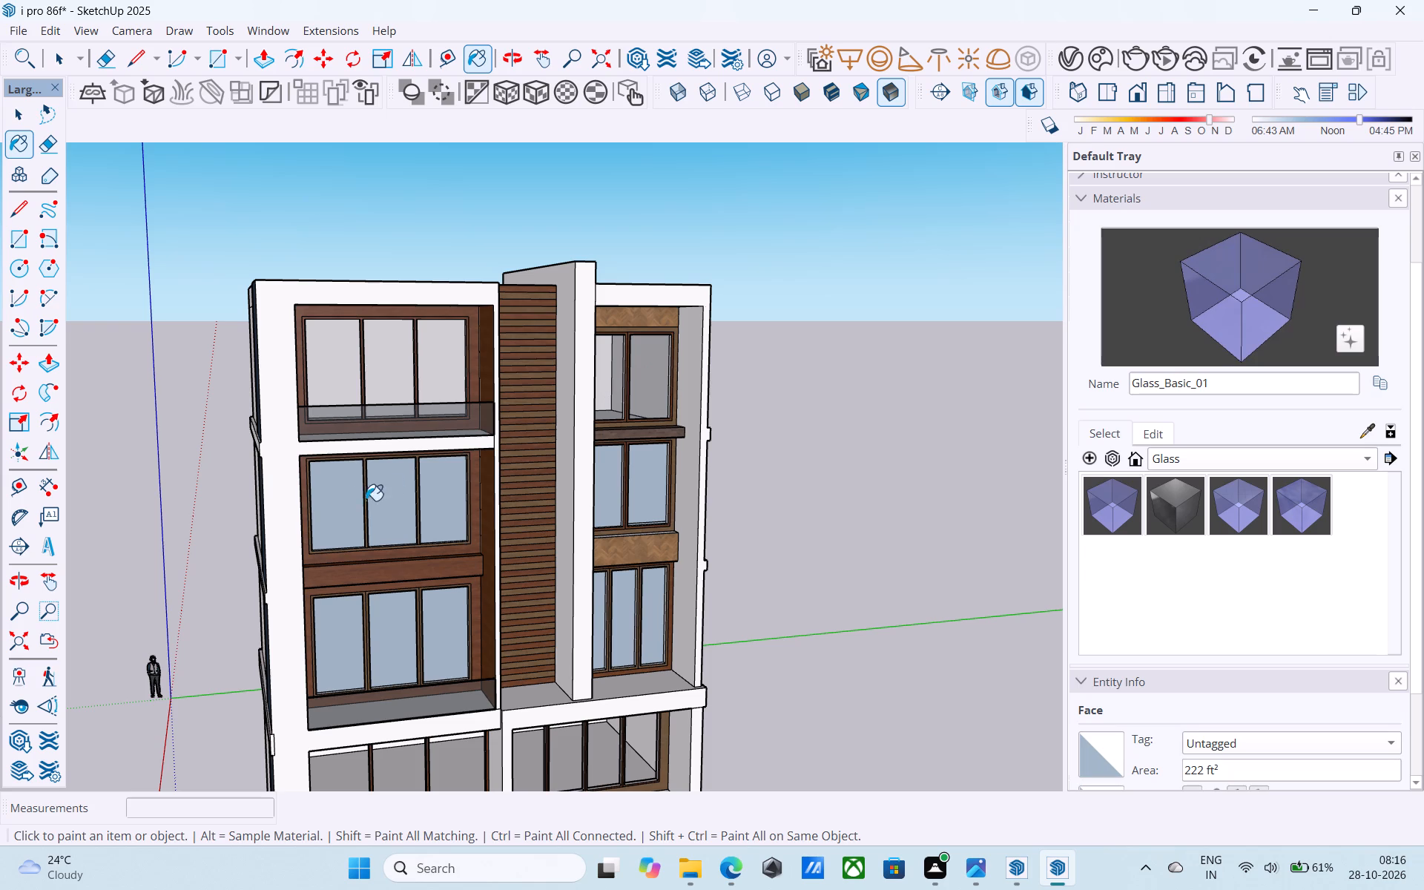
Paint the six panes of the wide bay's windows above and below the wood band with Glass_Basic_01.
left_click(339, 493)
left_click(378, 487)
left_click(433, 495)
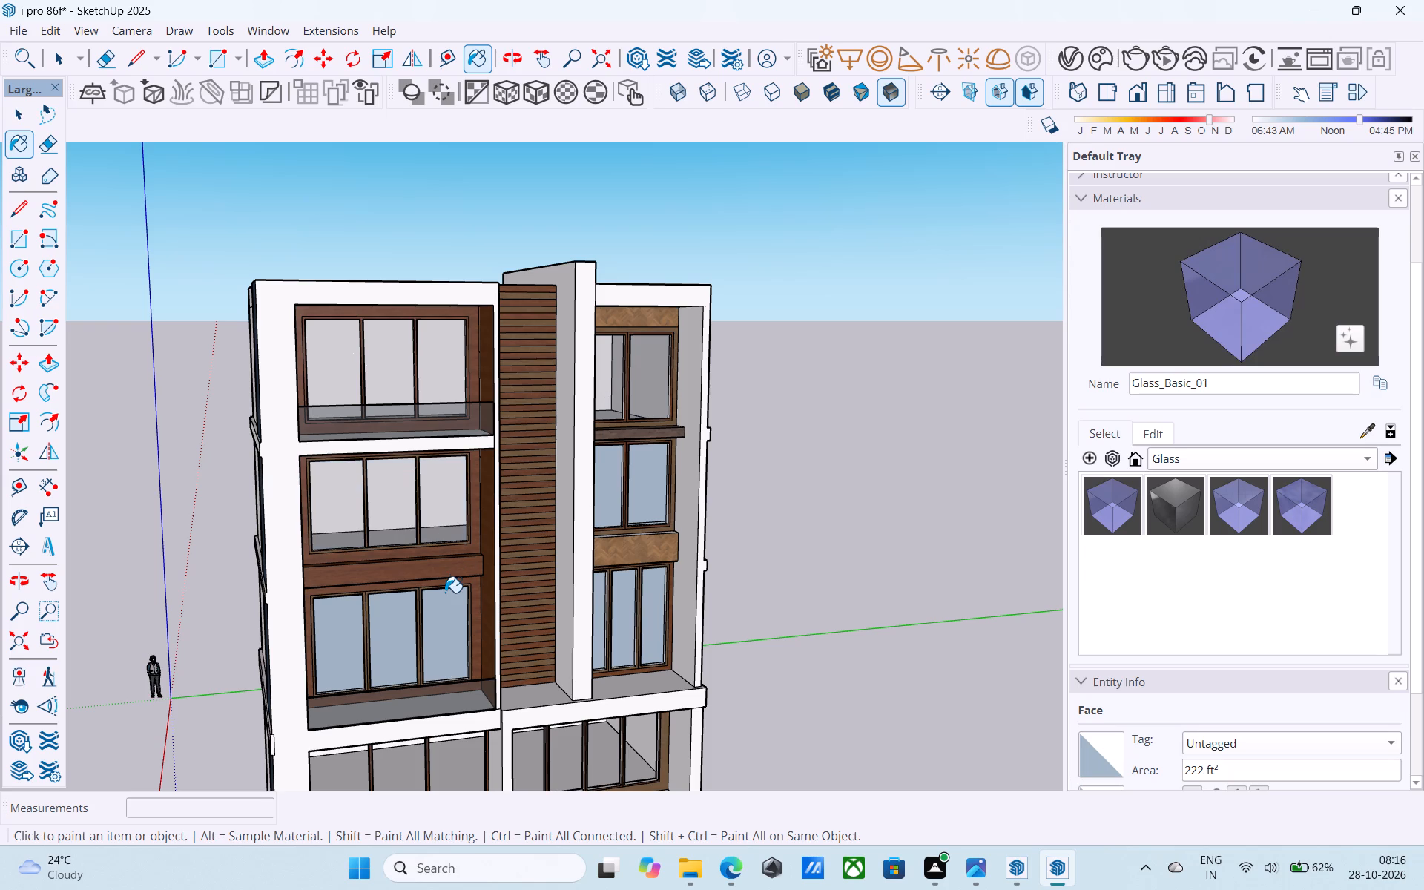
left_click(445, 599)
left_click(398, 626)
left_click(345, 635)
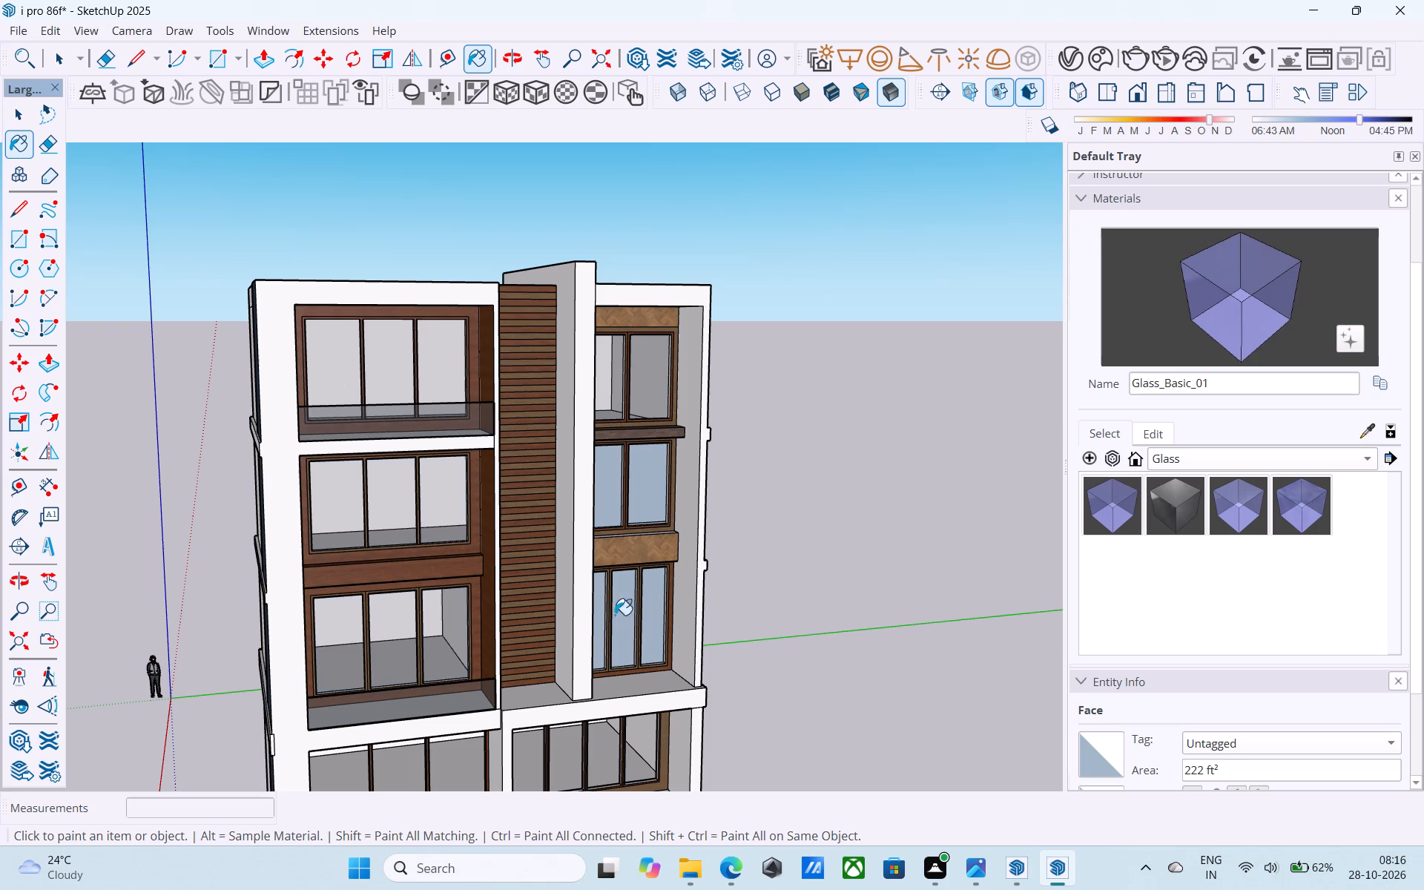
Paint the narrow bay's two-pane window above the herringbone panel and three-pane window below it with Glass_Basic_01.
left_click(613, 478)
left_click(639, 475)
scroll(535, 441, "down", 3)
middle_click_drag(498, 432, 343, 389)
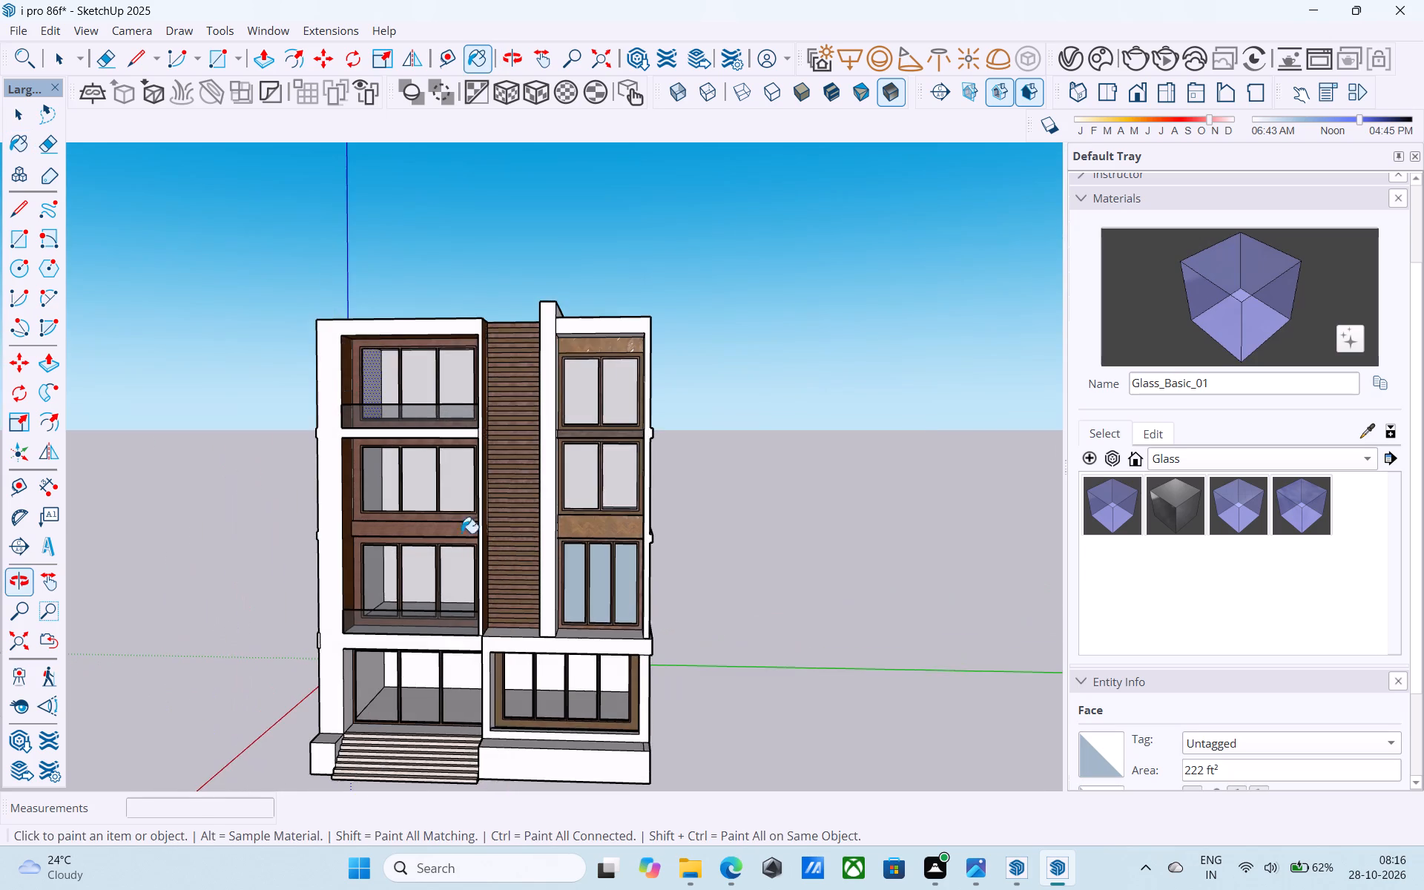
scroll(657, 600, "up", 3)
left_click(611, 584)
left_click(580, 568)
left_click(550, 573)
Save the model and draw a centre-based rectangle about 19' by 11' 8" from the upper outer corner of the entrance window's left pane opening.
scroll(465, 375, "down", 5)
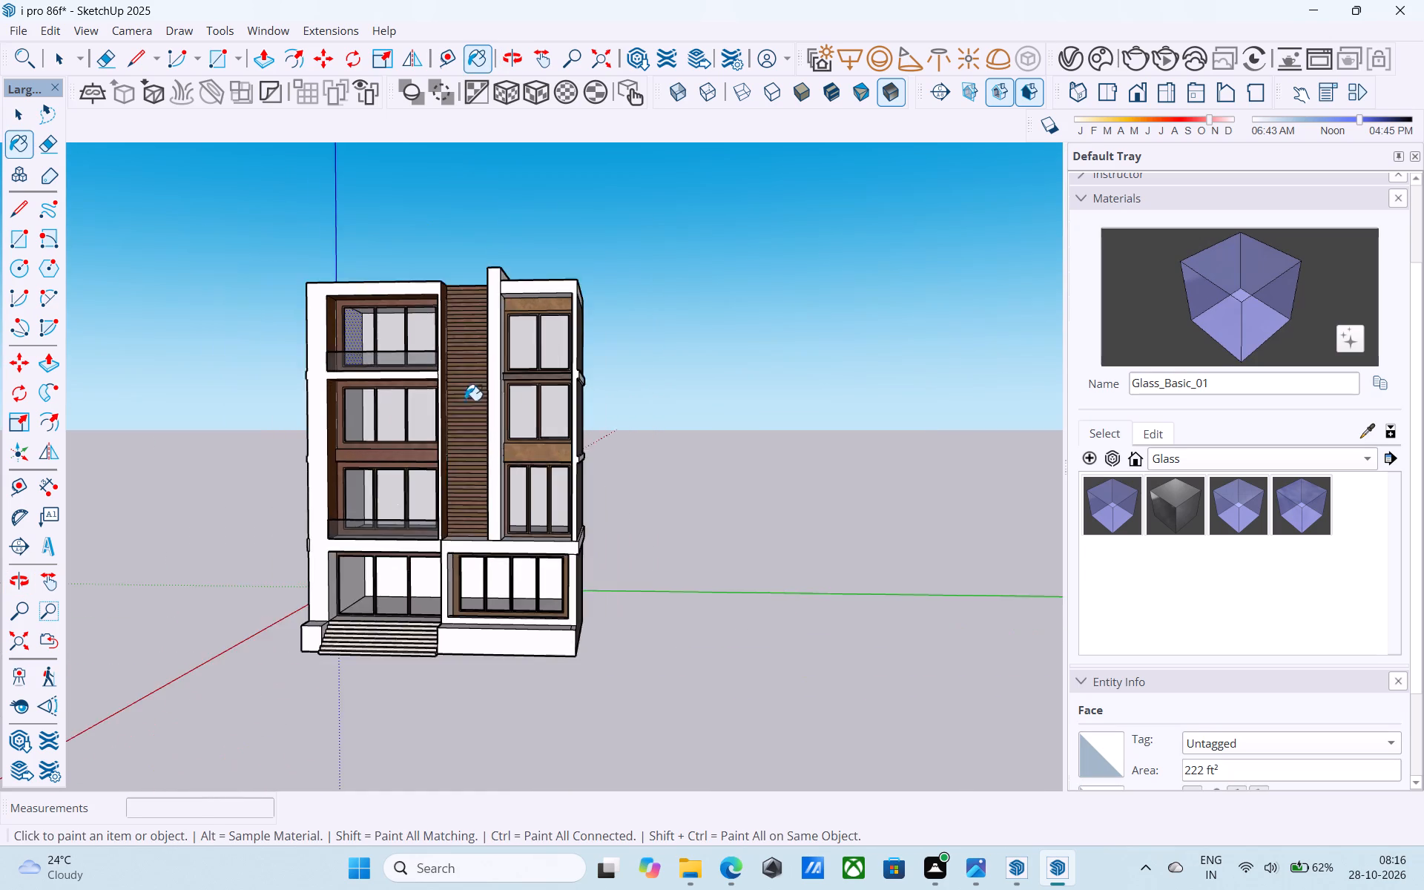
scroll(438, 571, "up", 13)
middle_click_drag(281, 589, 162, 476)
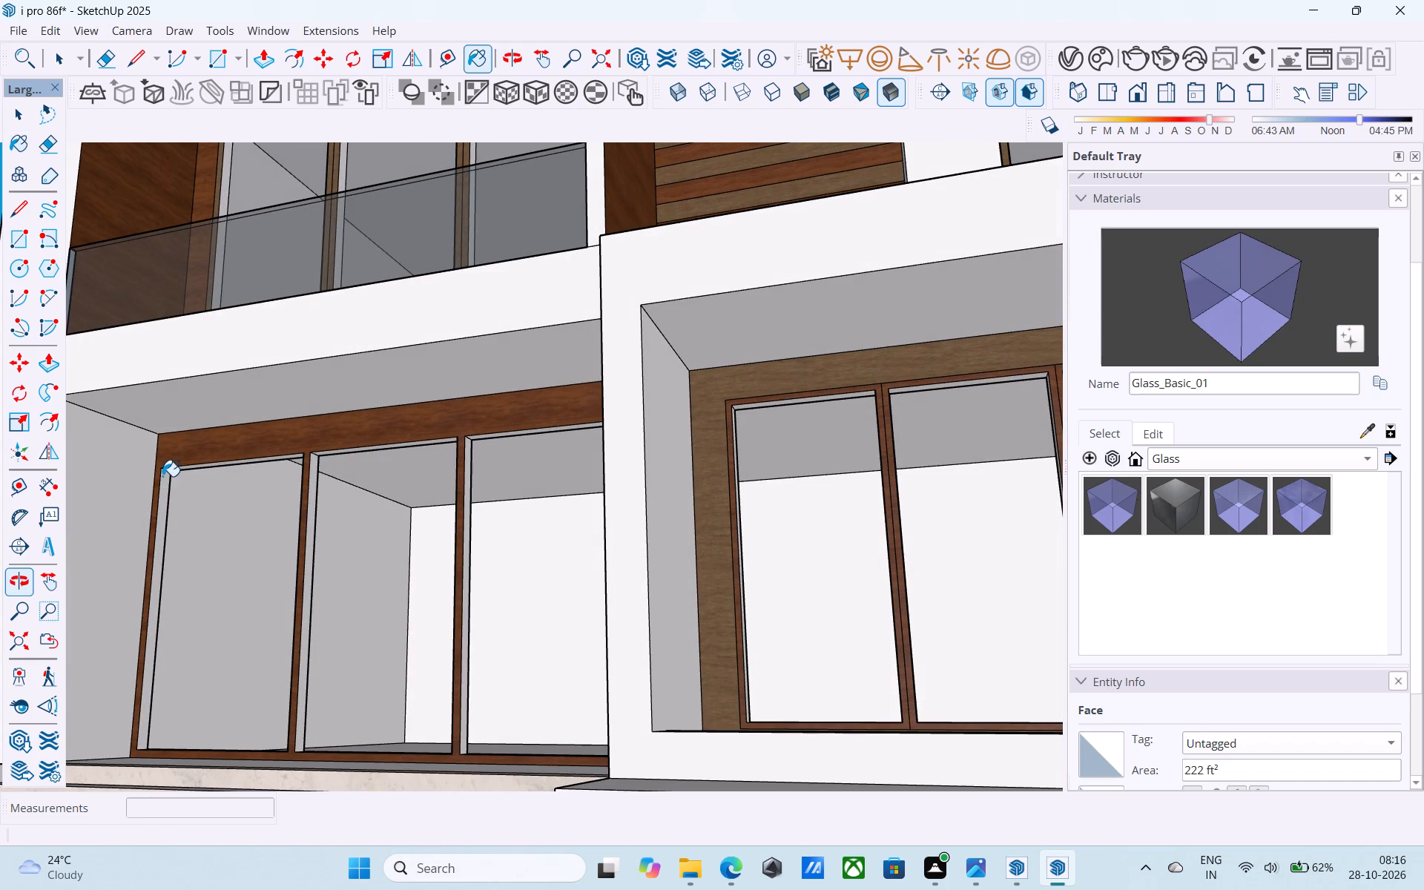
key("space")
key("r")
middle_click_drag(184, 487, 195, 452)
scroll(194, 461, "up", 3)
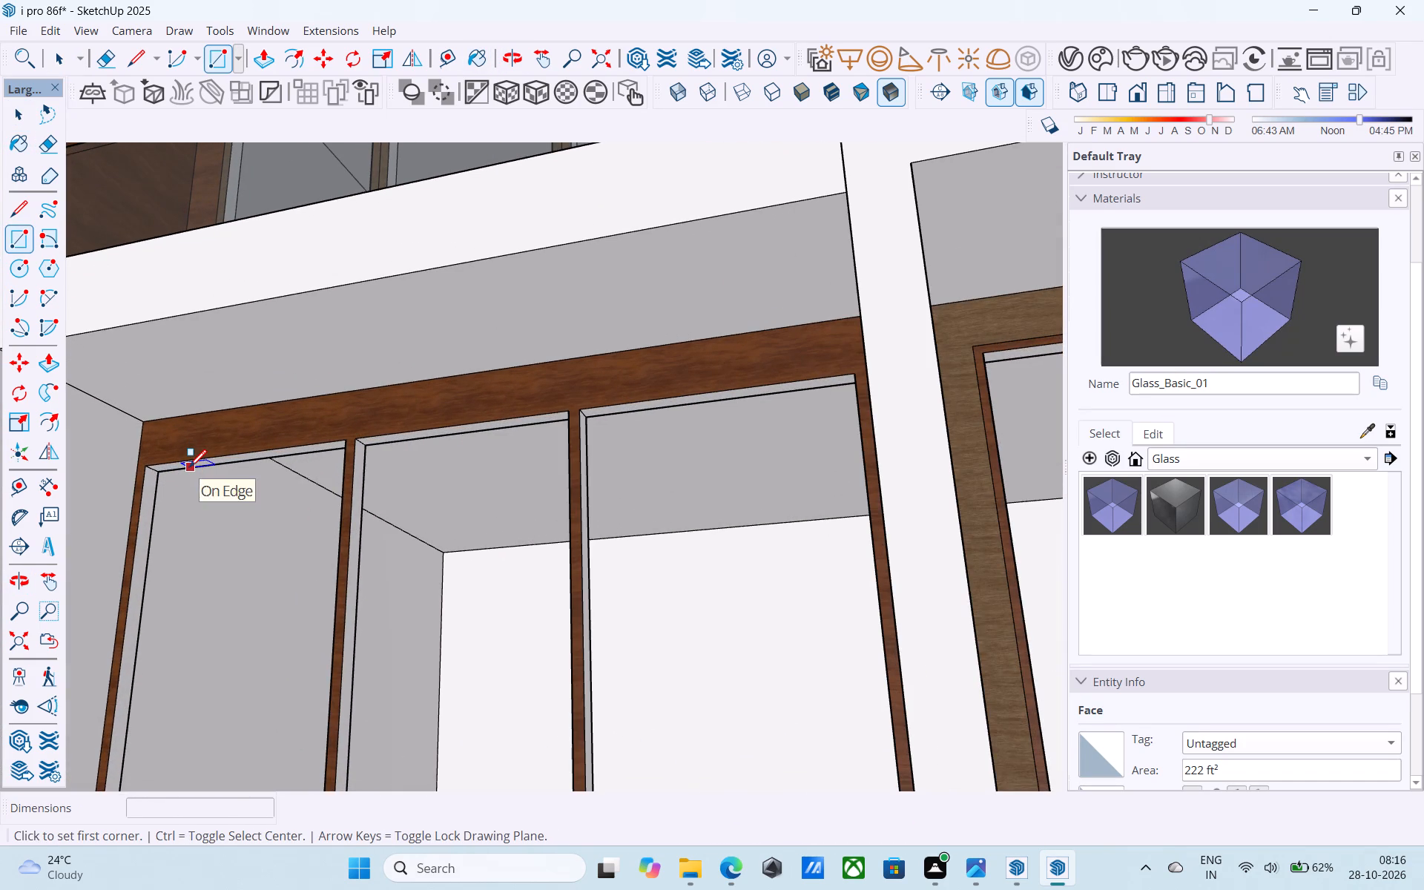
key("ctrl+s")
left_click(165, 475)
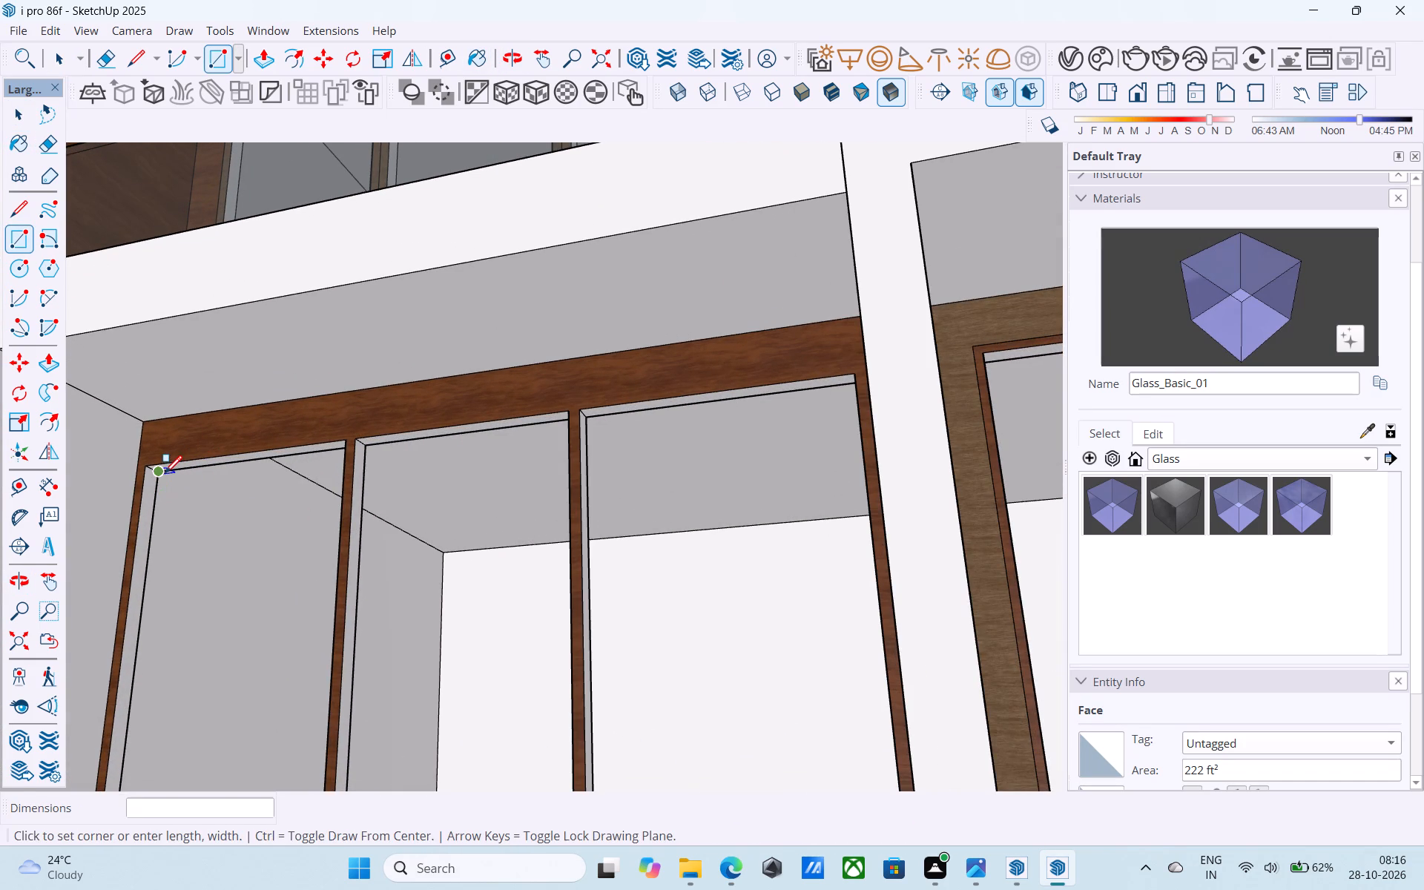
scroll(259, 591, "down", 4)
scroll(401, 603, "down", 3)
middle_click_drag(400, 618, 752, 773, "shift")
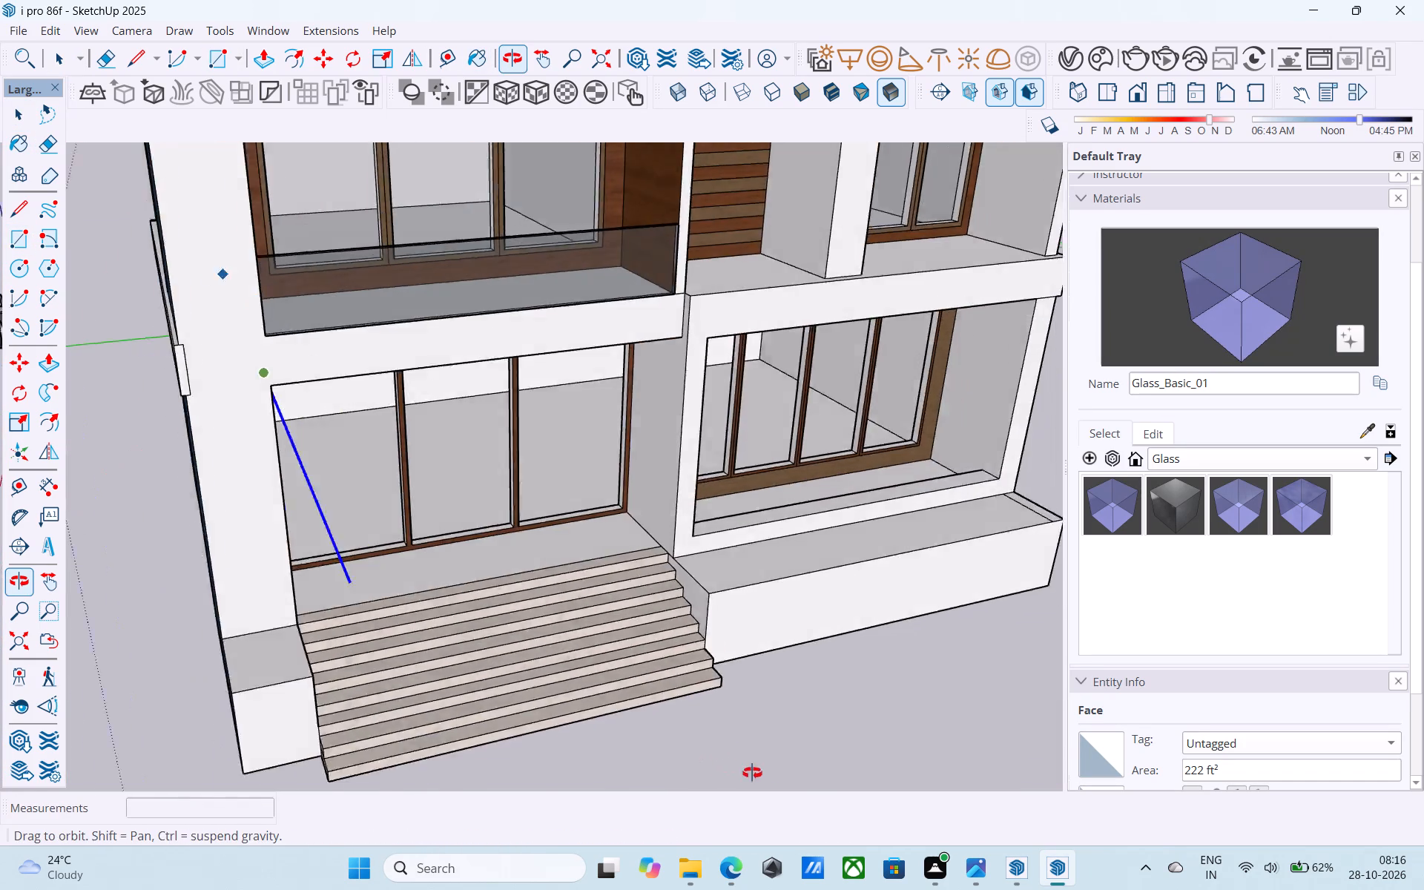
middle_click_drag(752, 773, 767, 775, "shift")
scroll(462, 628, "up", 11)
left_click(421, 513)
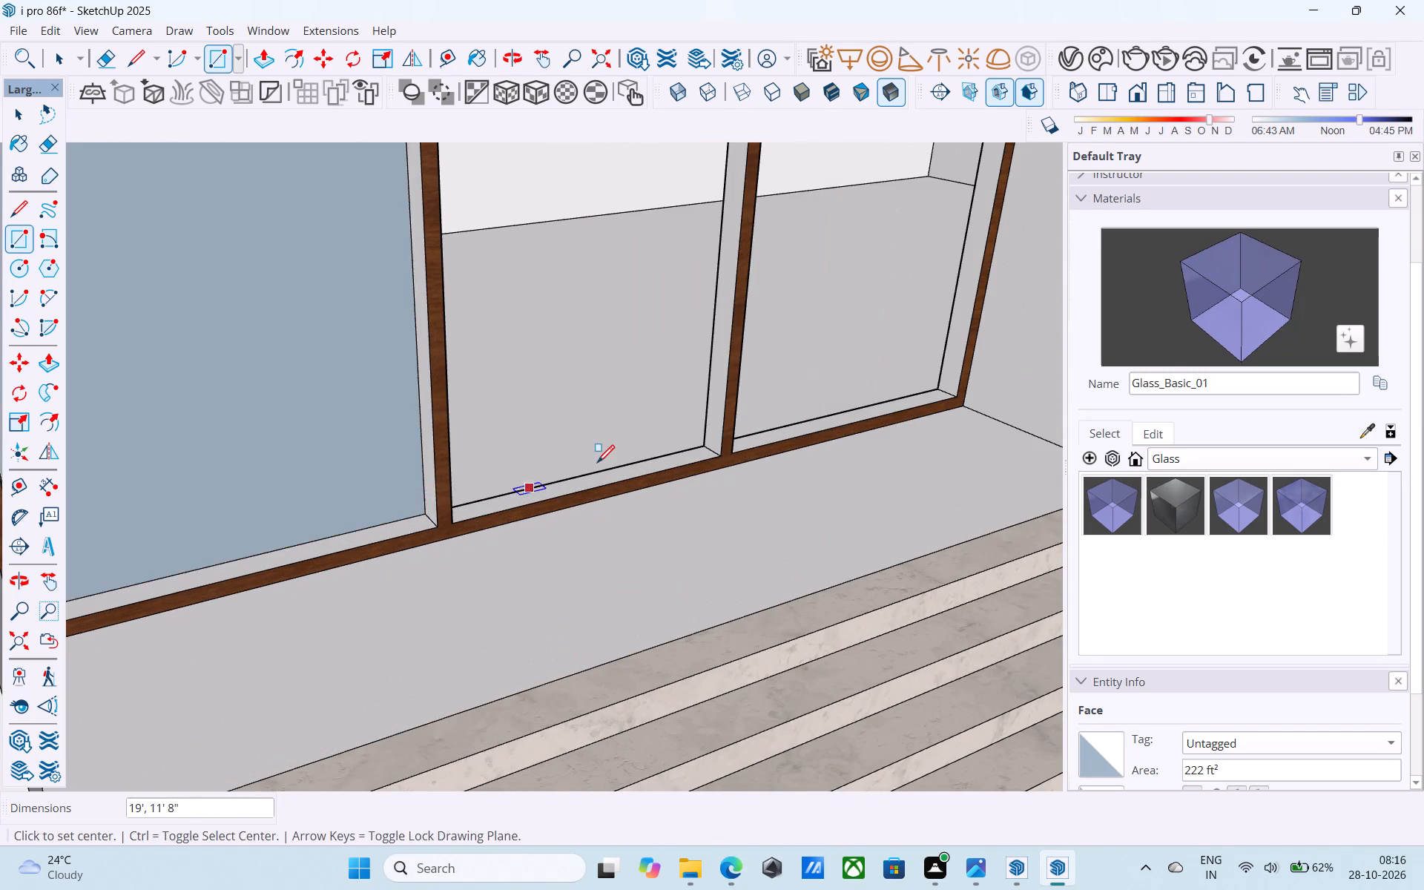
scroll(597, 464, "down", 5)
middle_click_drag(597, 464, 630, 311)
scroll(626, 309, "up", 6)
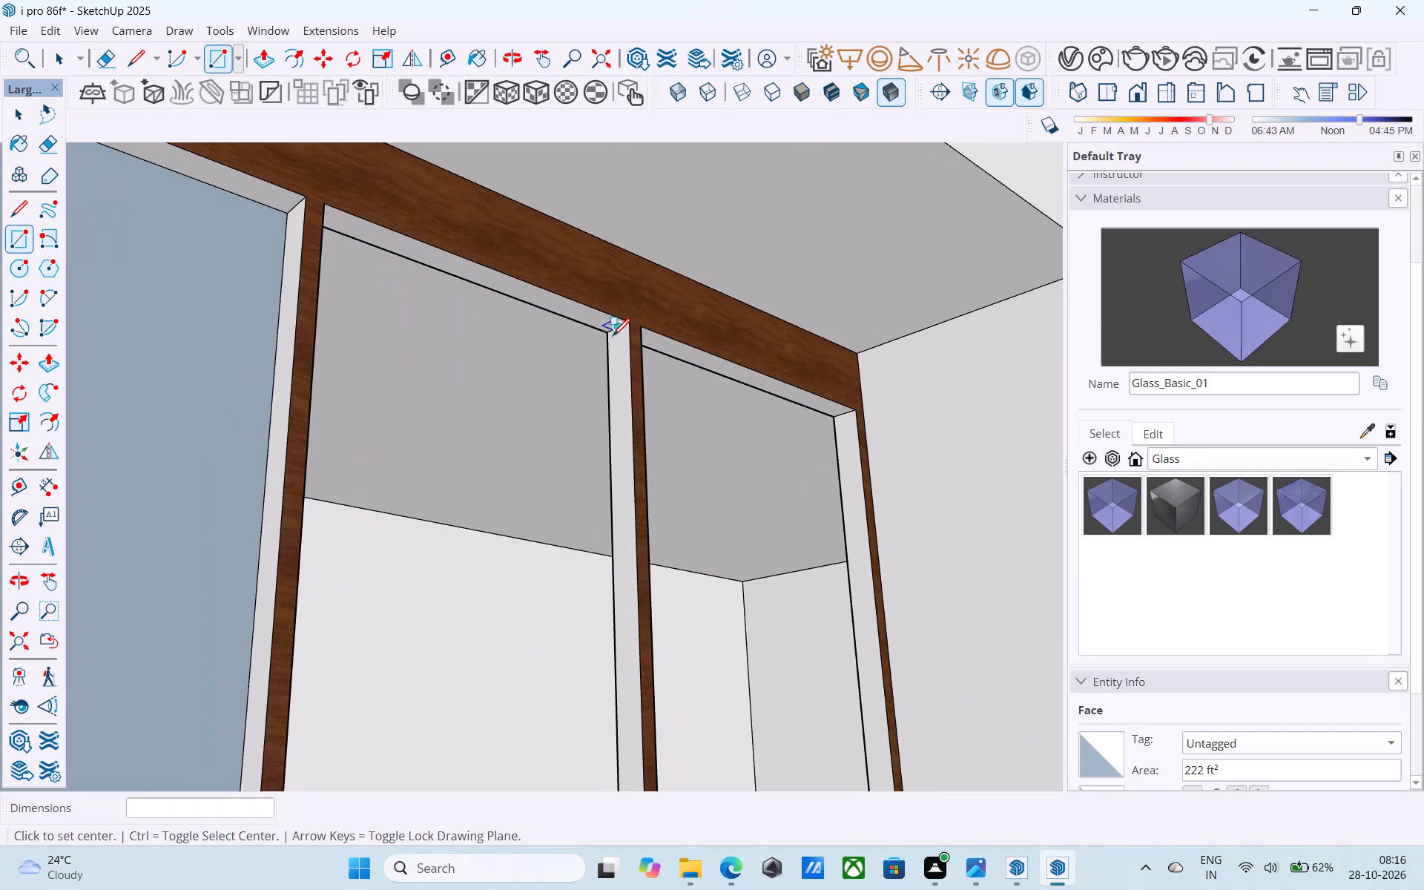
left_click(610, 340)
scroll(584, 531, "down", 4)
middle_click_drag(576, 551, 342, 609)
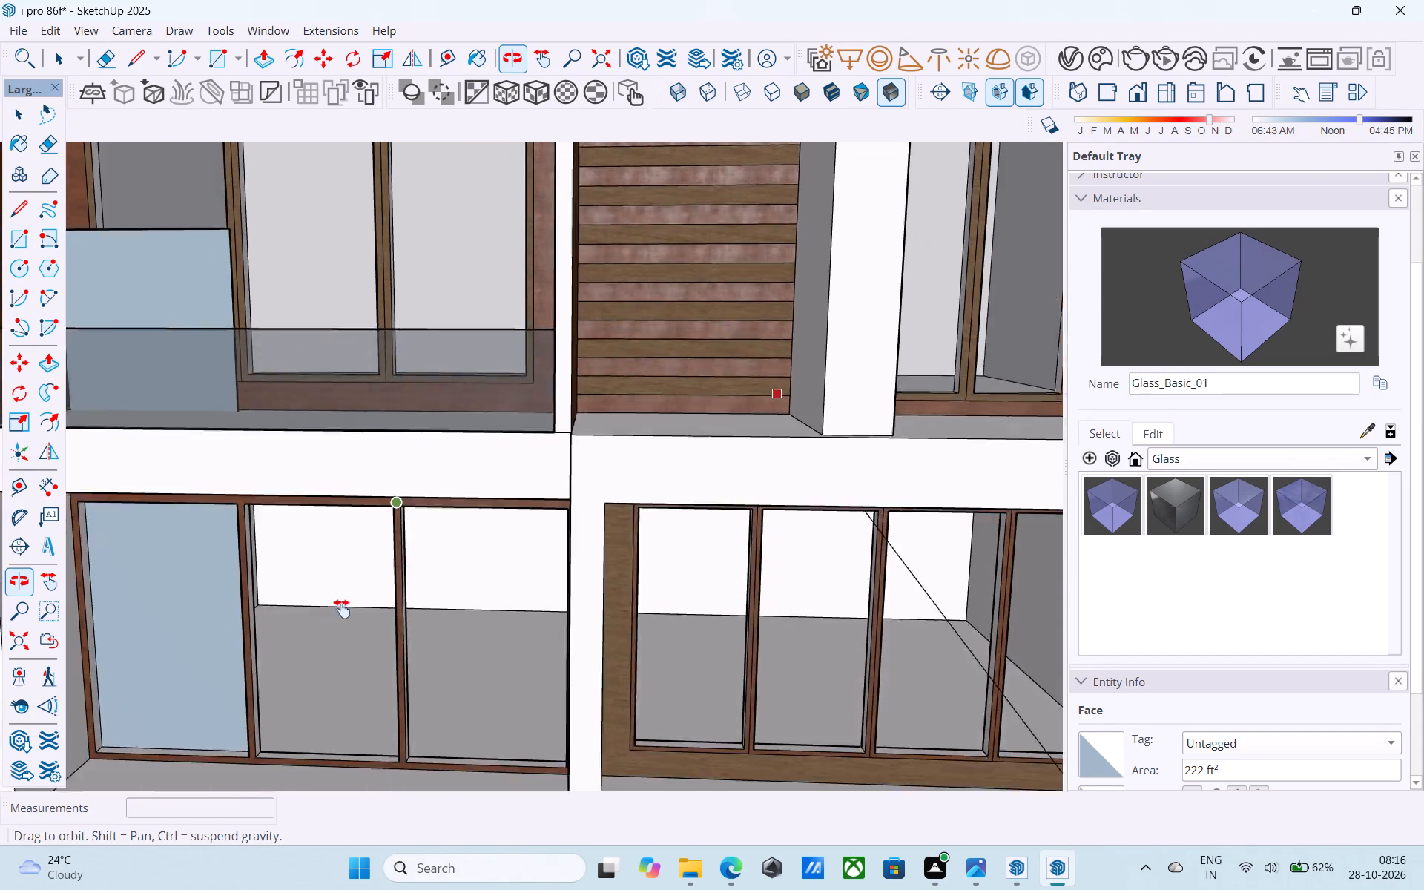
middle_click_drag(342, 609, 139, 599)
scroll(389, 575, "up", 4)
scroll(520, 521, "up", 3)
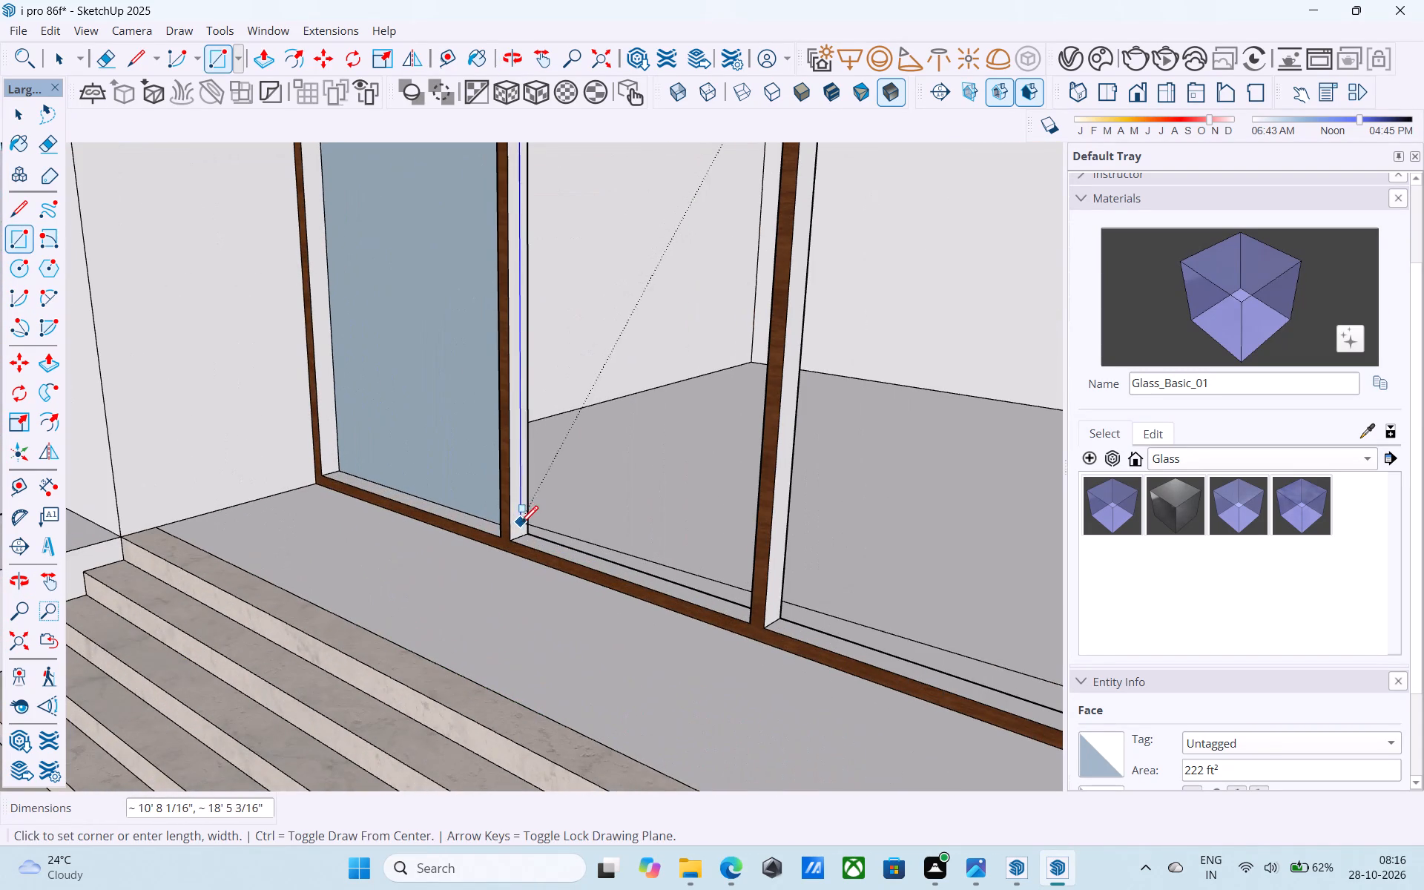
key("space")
Draw a corner-to-corner rectangle face about 9' 6" by 5' 4" filling the middle pane opening of the entrance window.
type("R")
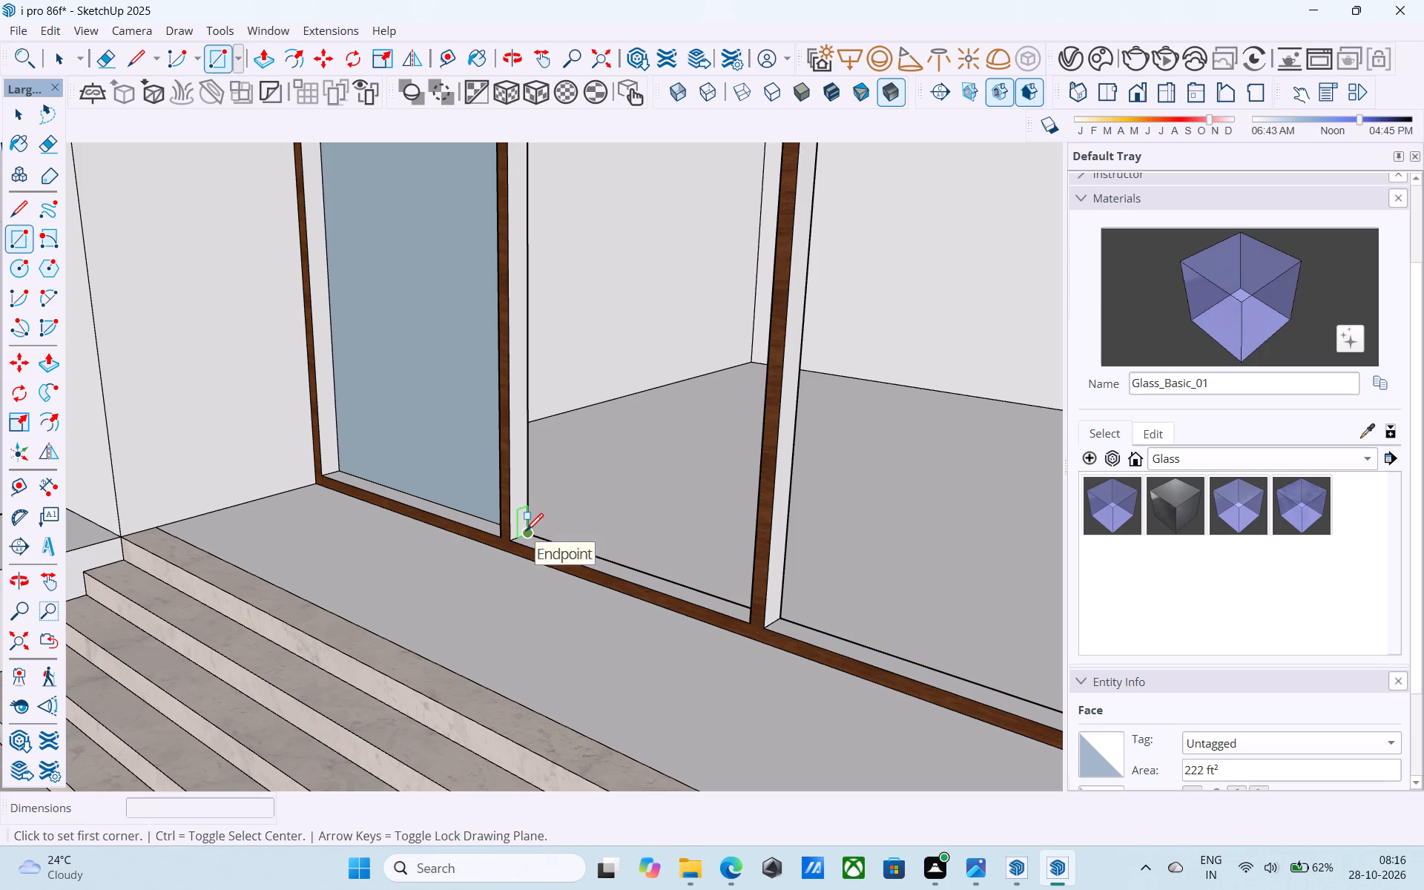
left_click(527, 530)
scroll(755, 362, "down", 4)
middle_click_drag(747, 379, 891, 357, "shift")
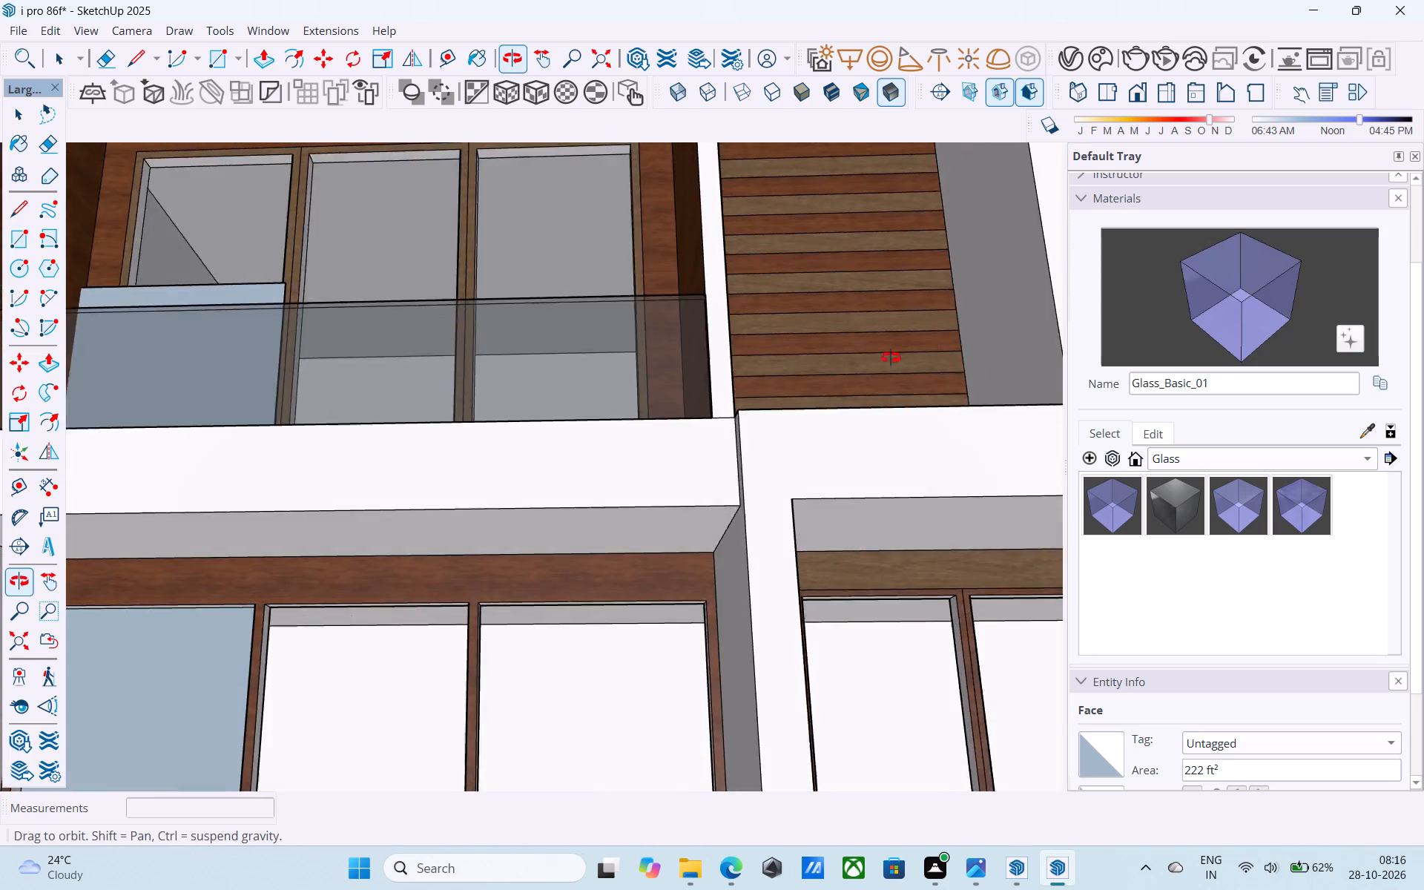
middle_click_drag(891, 357, 1084, 309, "shift")
left_click(494, 590)
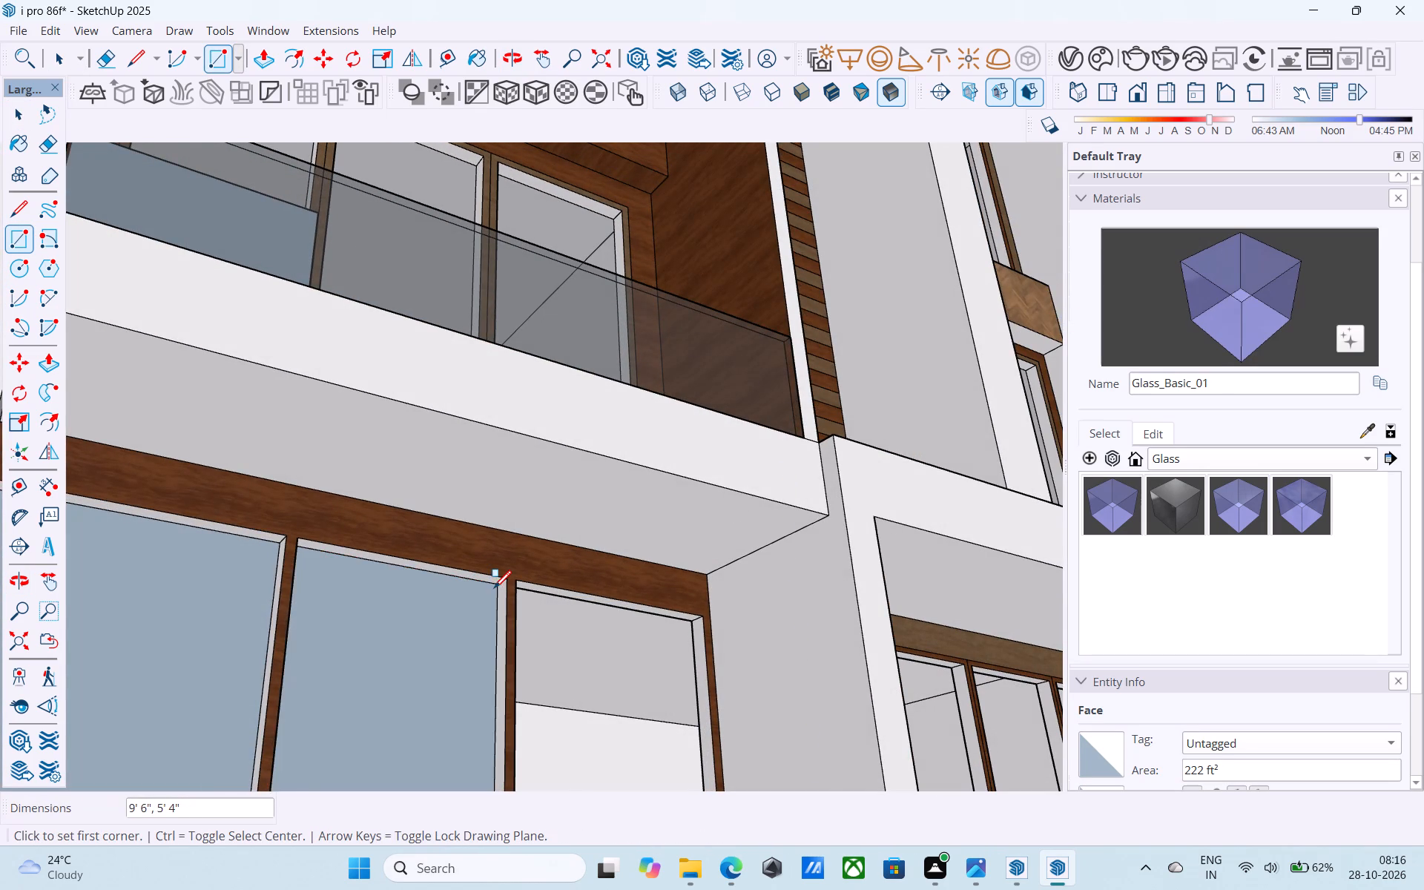
Draw a rectangle face filling the right pane opening of the ground-floor entrance window above the marble steps.
scroll(491, 591, "down", 2)
left_click(657, 621)
scroll(630, 725, "down", 1)
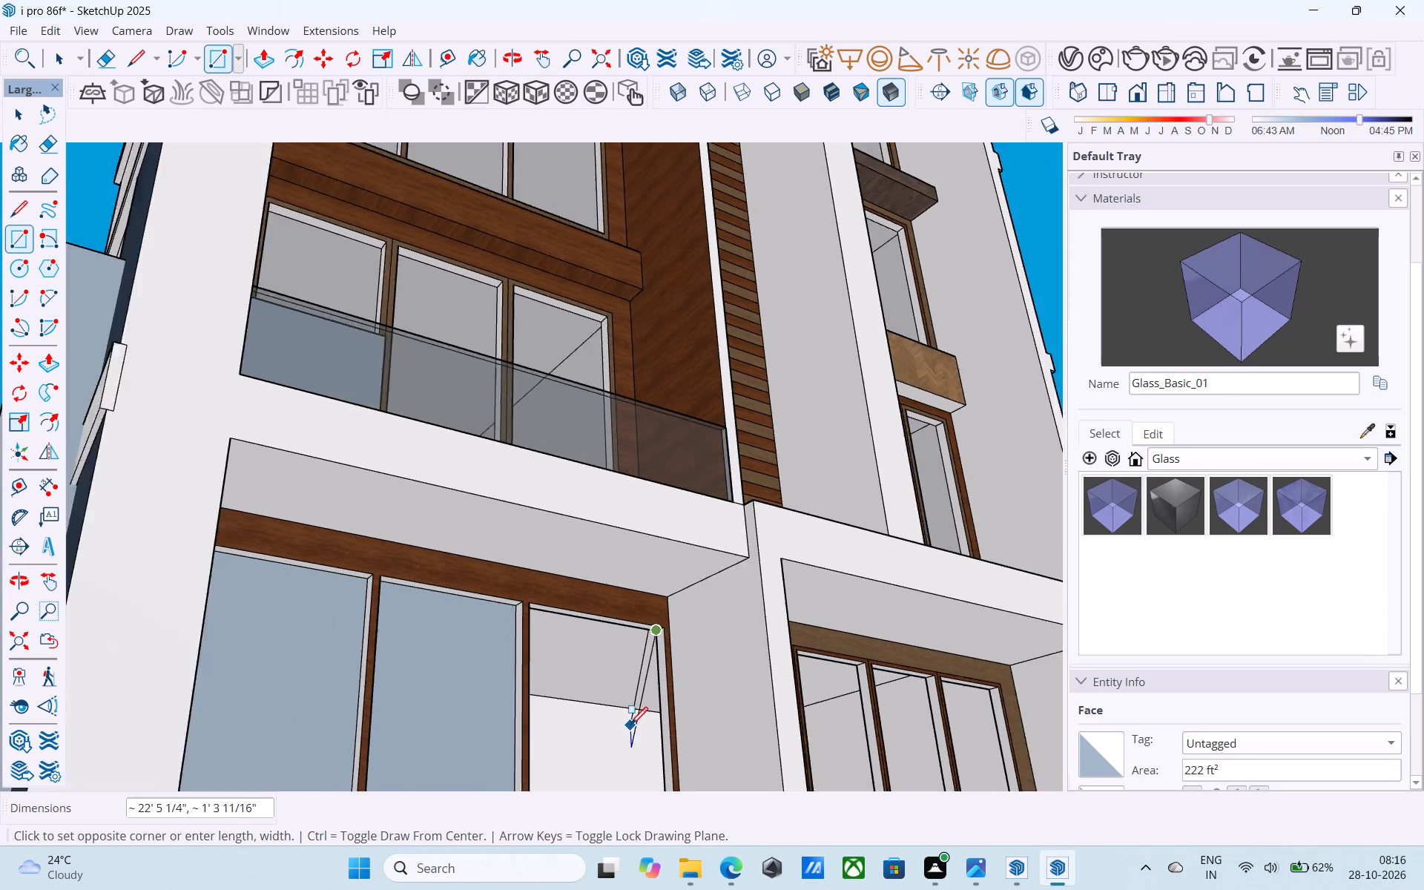
scroll(630, 726, "down", 1)
middle_click_drag(630, 726, 130, 829)
scroll(462, 592, "up", 3)
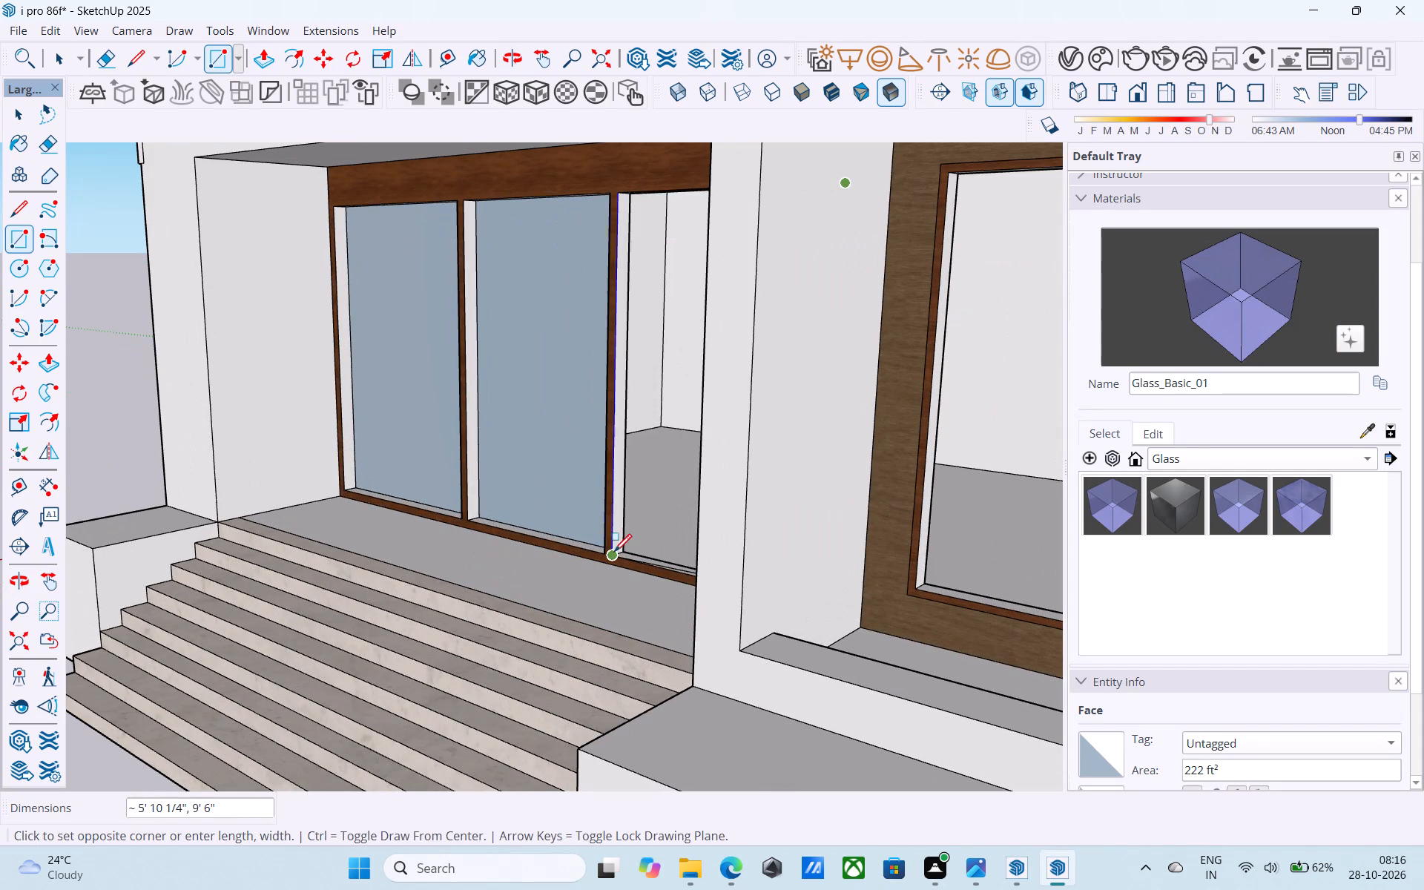
left_click(624, 550)
scroll(601, 561, "down", 6)
middle_click_drag(389, 584, 561, 596)
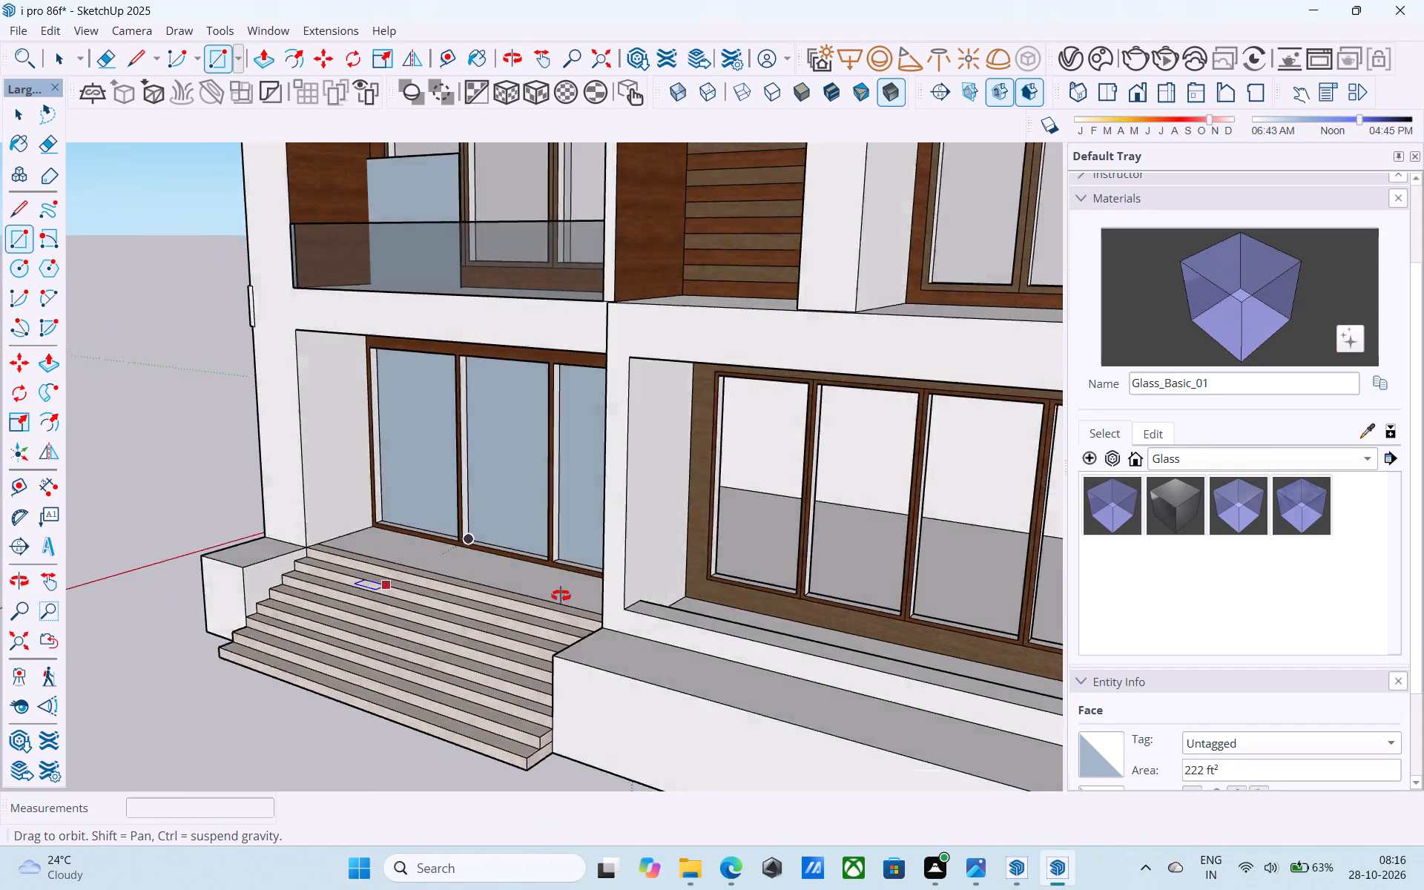
Draw a corner-to-corner rectangle face filling the rightmost pane opening of the four-pane ground-floor window beside the entrance.
middle_click_drag(561, 596, 685, 487)
scroll(685, 487, "up", 5)
scroll(656, 413, "up", 3)
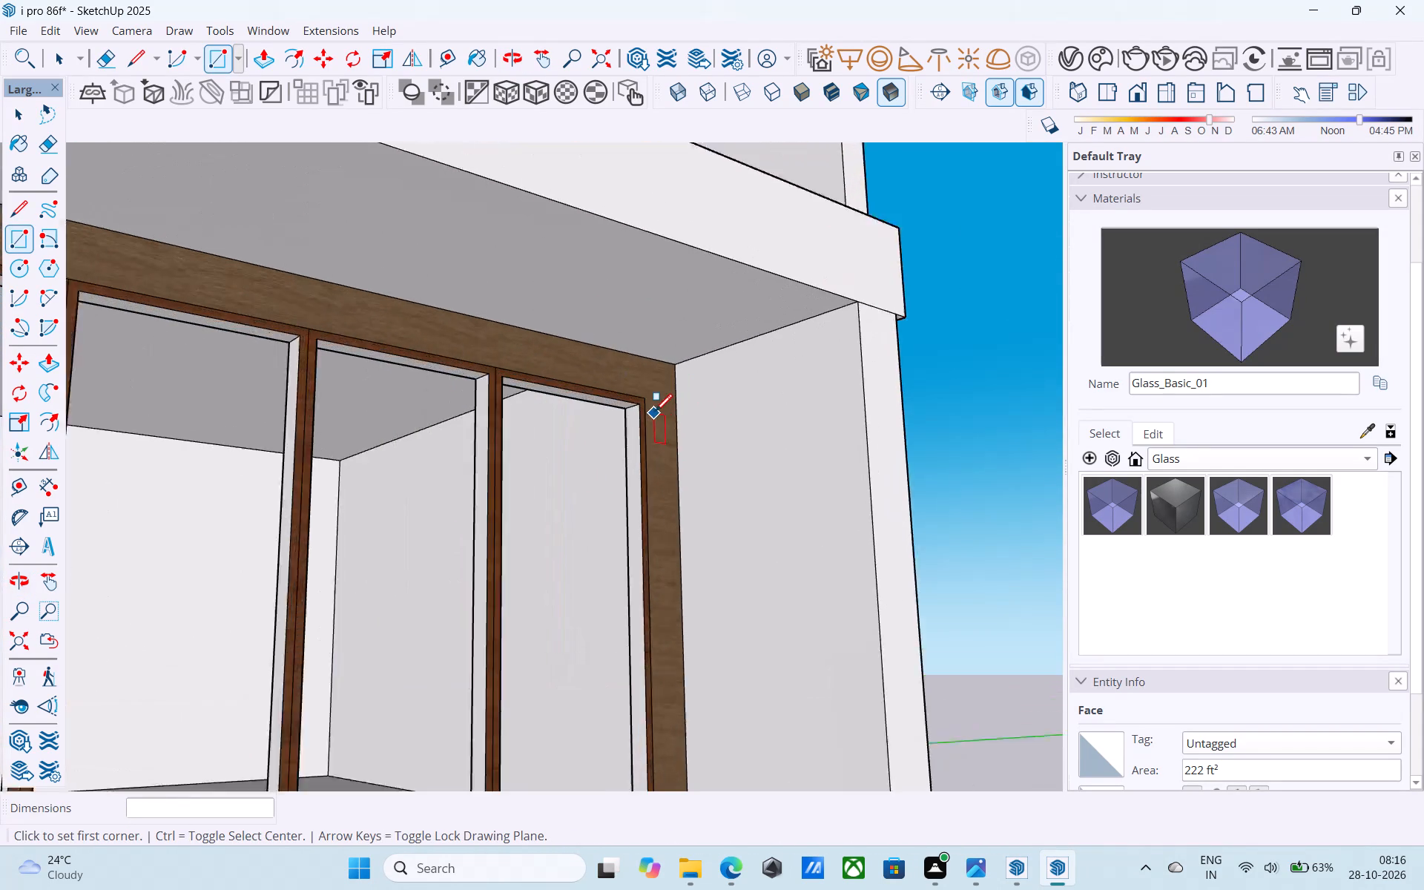
scroll(655, 413, "up", 5)
left_click(617, 409)
scroll(617, 408, "down", 9)
middle_click_drag(604, 489, 193, 697)
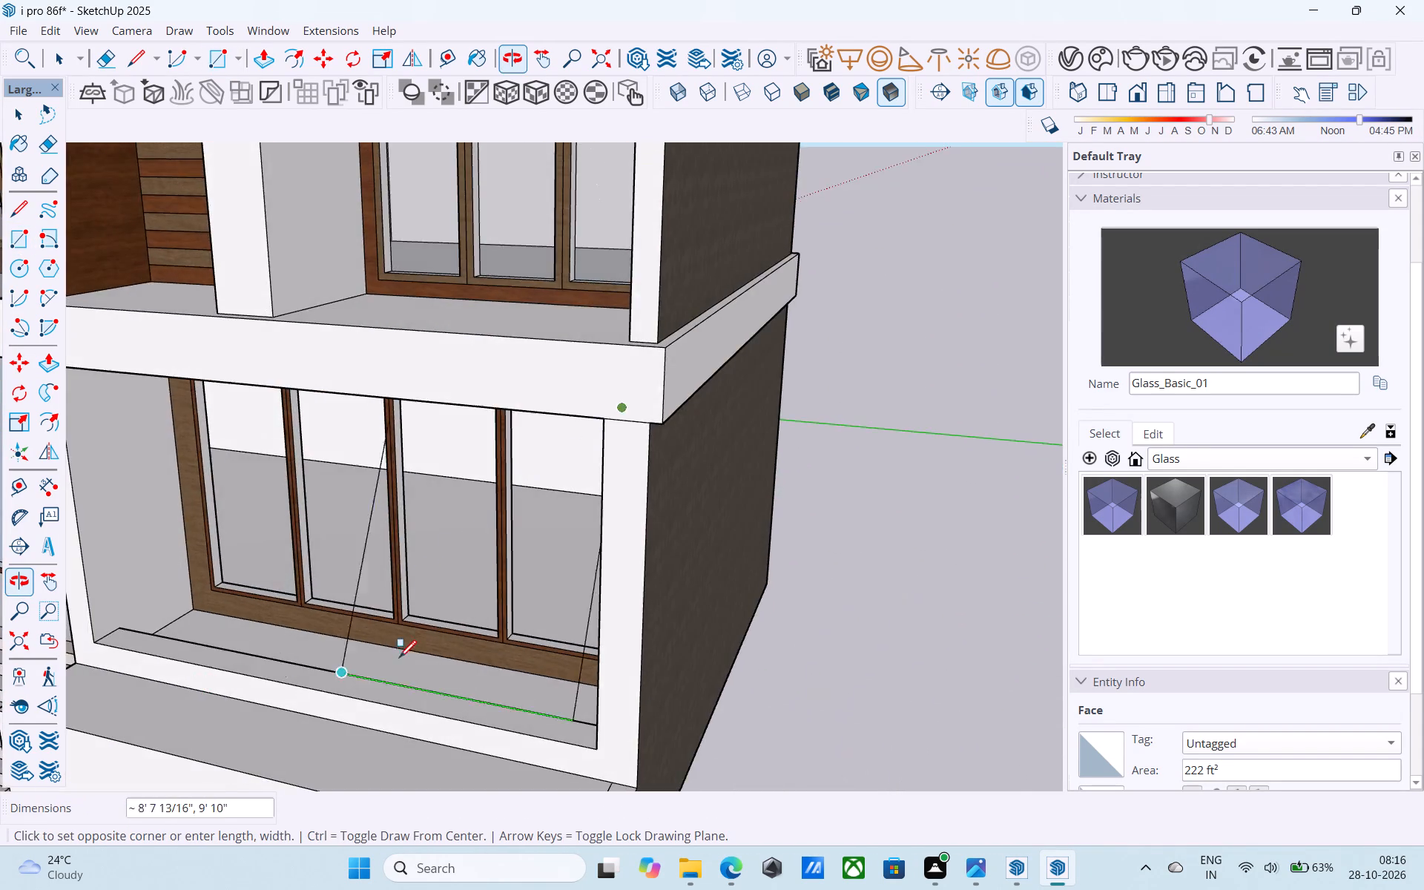
scroll(410, 656, "up", 7)
left_click(587, 619)
Draw a rectangle face filling the right-centre pane opening of the four-pane ground-floor window.
scroll(544, 597, "down", 4)
middle_click_drag(540, 601, 514, 658)
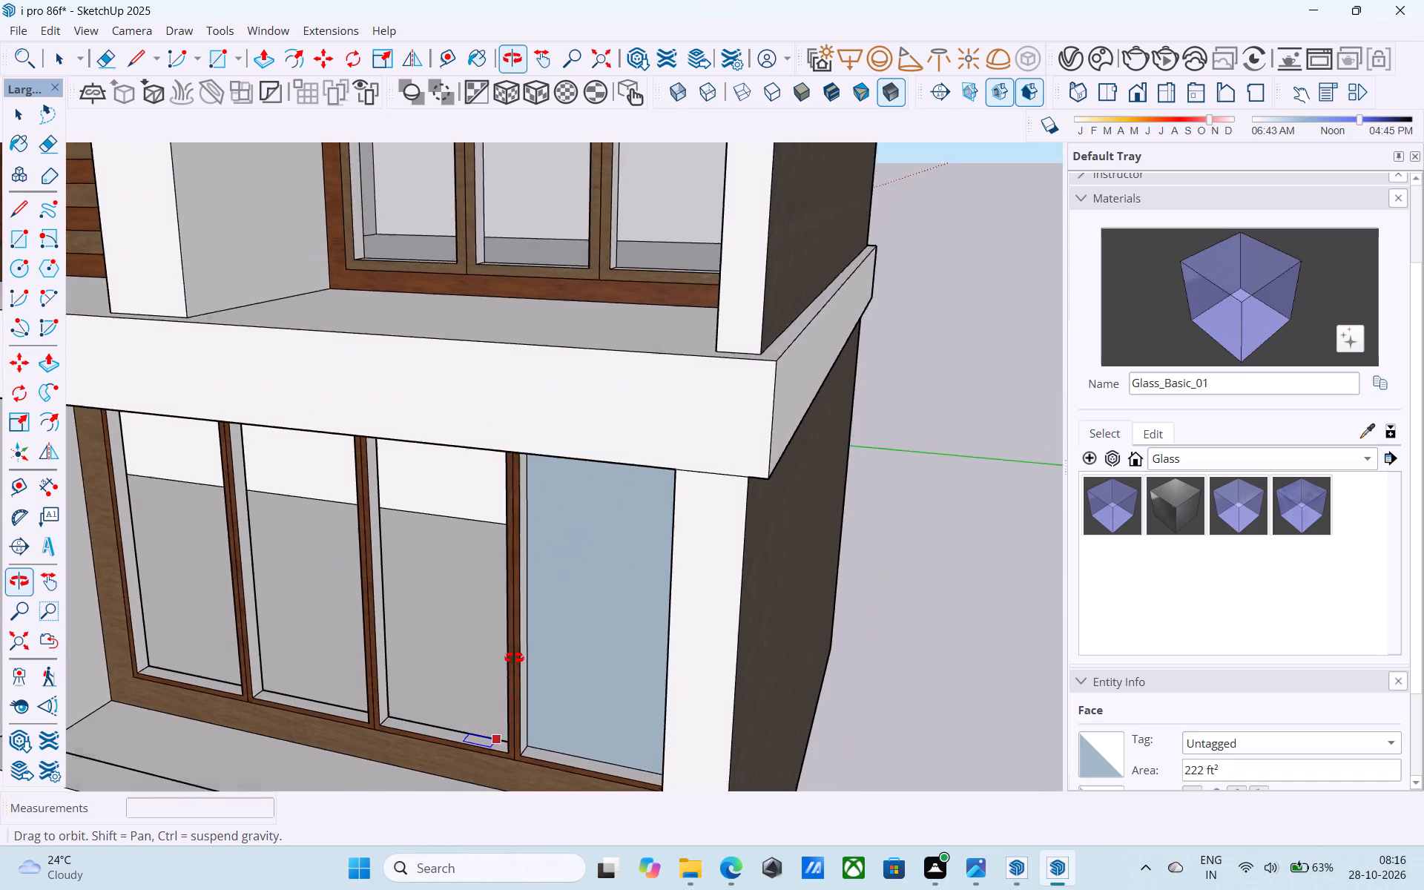
middle_click_drag(514, 658, 509, 506)
scroll(401, 403, "up", 4)
left_click(369, 322)
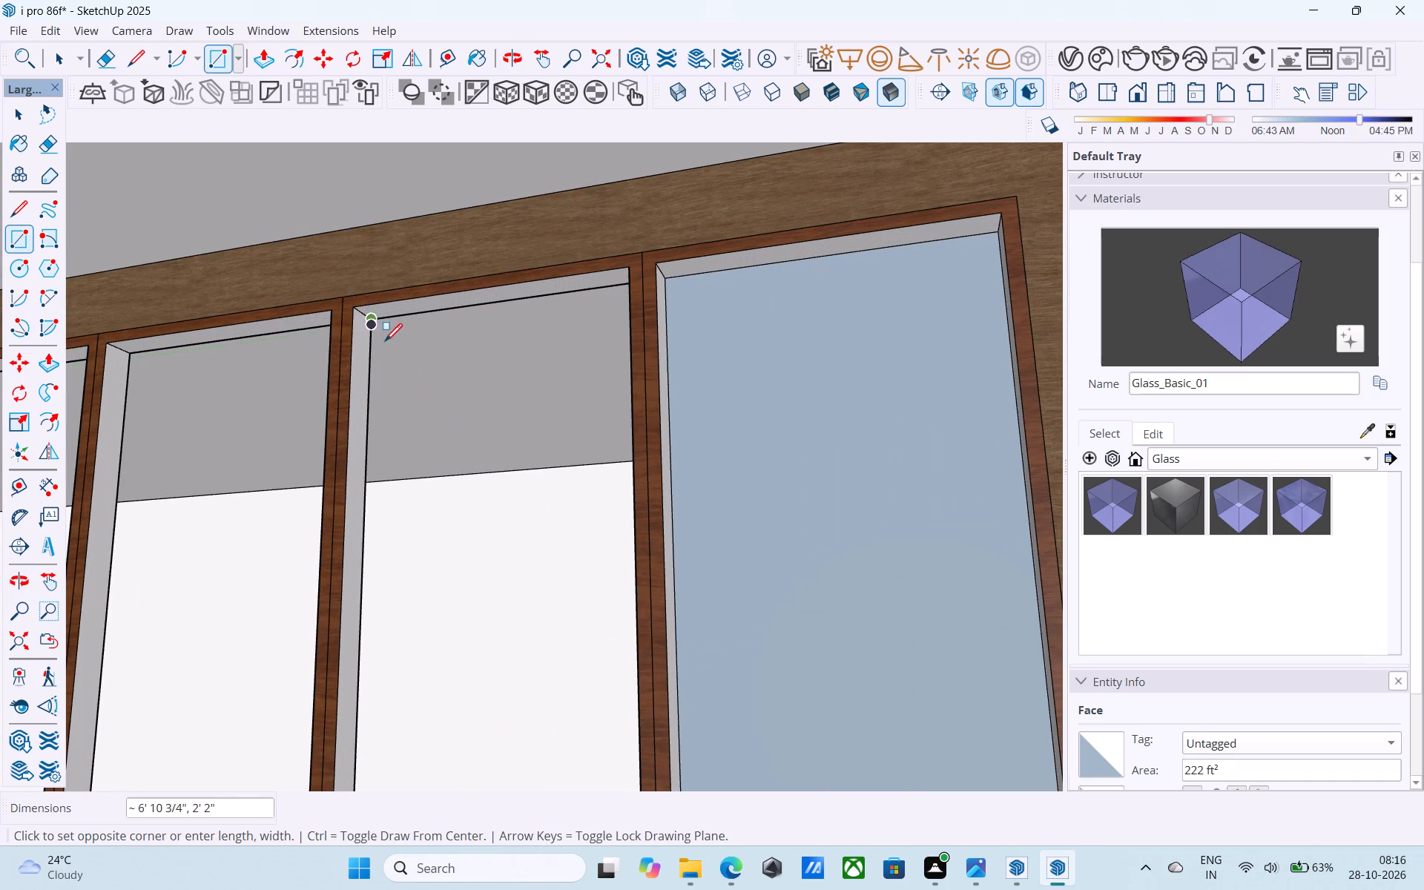
scroll(435, 498, "down", 5)
middle_click_drag(572, 705, 853, 706)
scroll(616, 635, "up", 5)
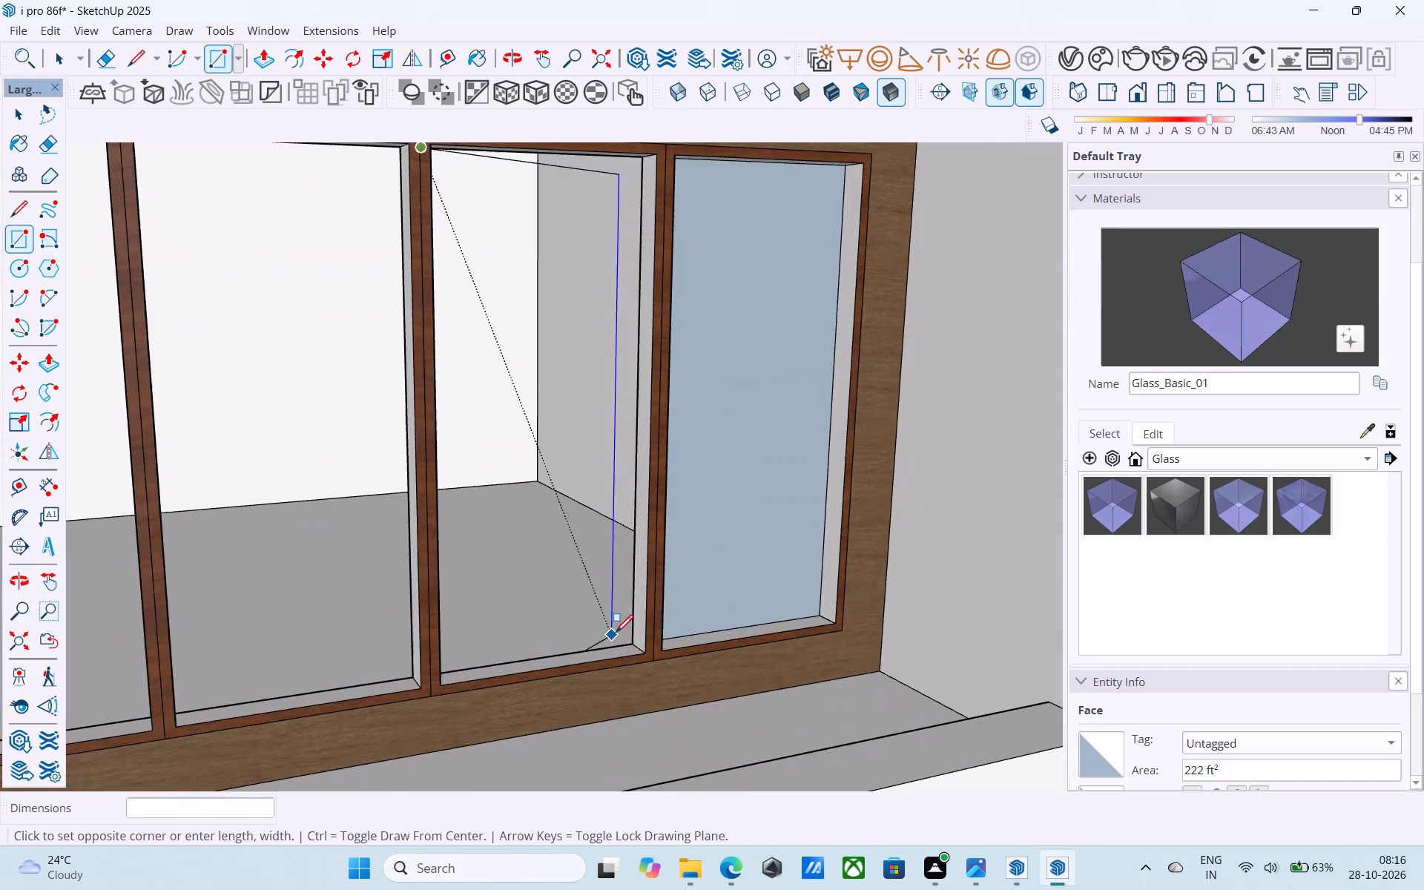
scroll(616, 634, "up", 3)
left_click(641, 642)
Draw a rectangle face of 8' 8" by 3' 10 1/4" filling the left-centre pane opening of the four-pane window.
scroll(641, 641, "down", 5)
middle_click_drag(641, 641, 981, 491)
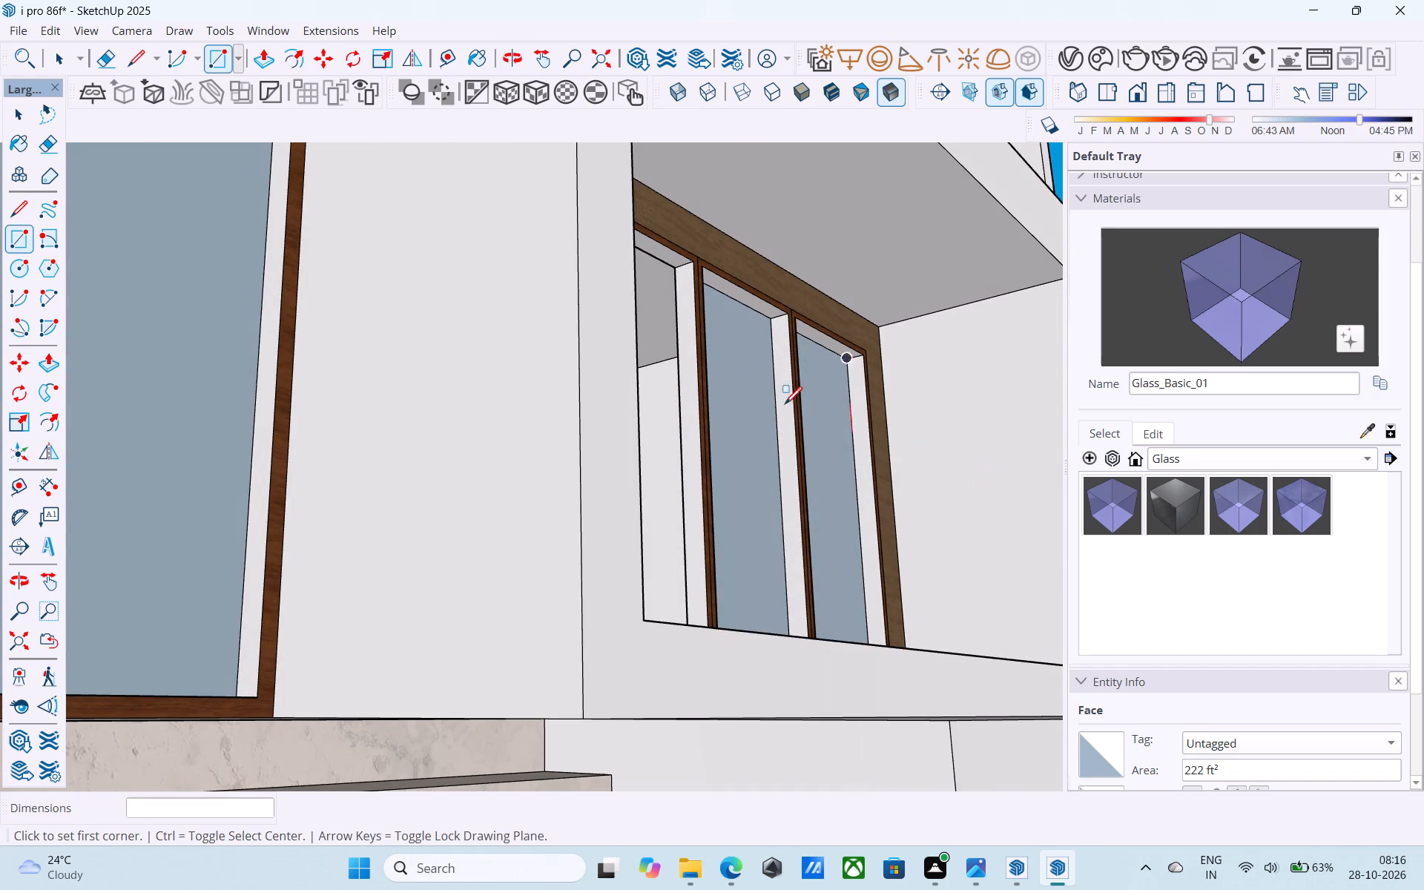
left_click(673, 265)
middle_click_drag(711, 422, 437, 570)
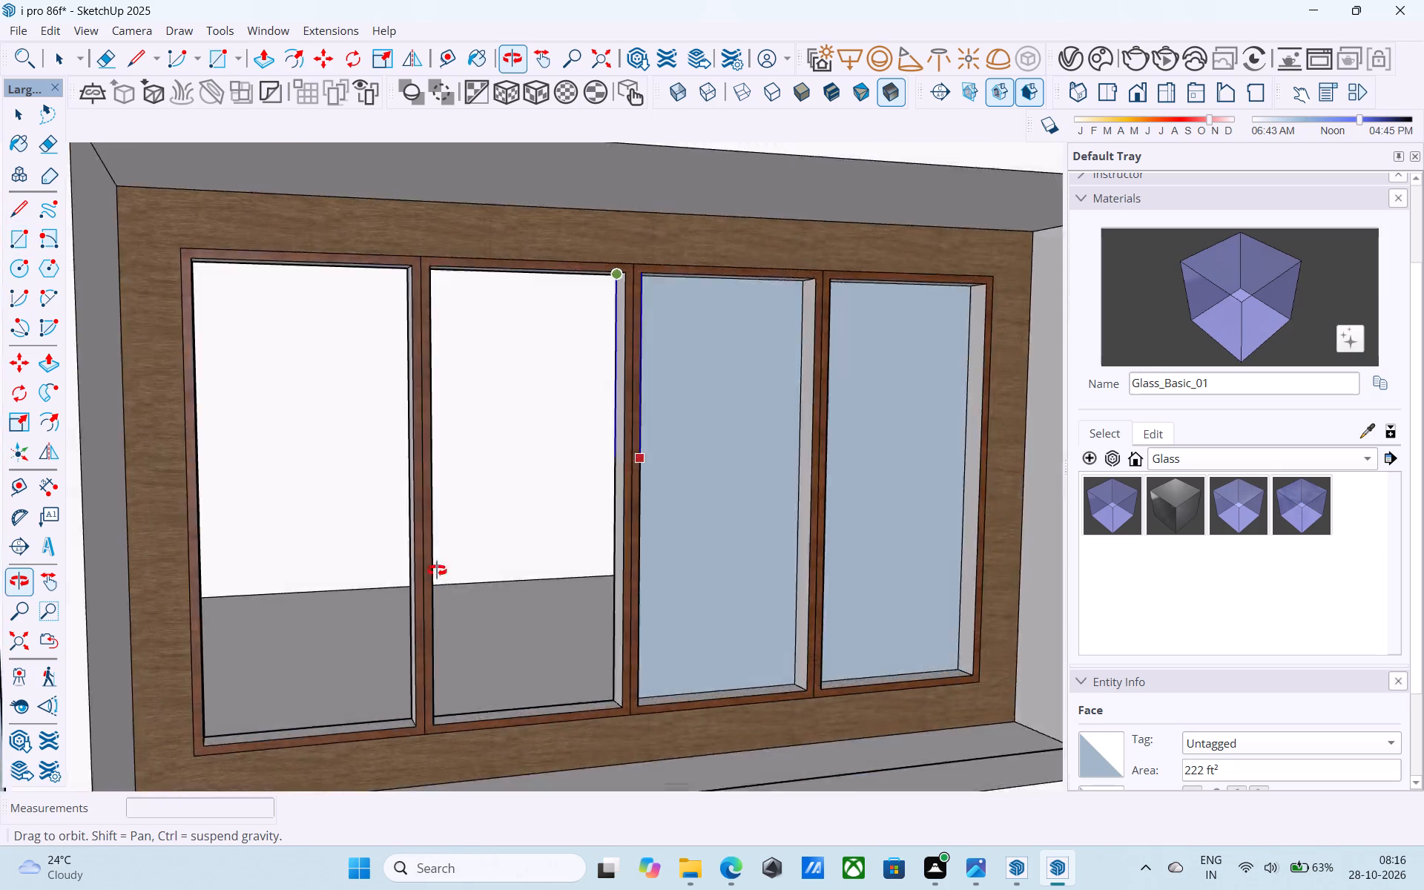
middle_click_drag(437, 570, 268, 680)
left_click(354, 699)
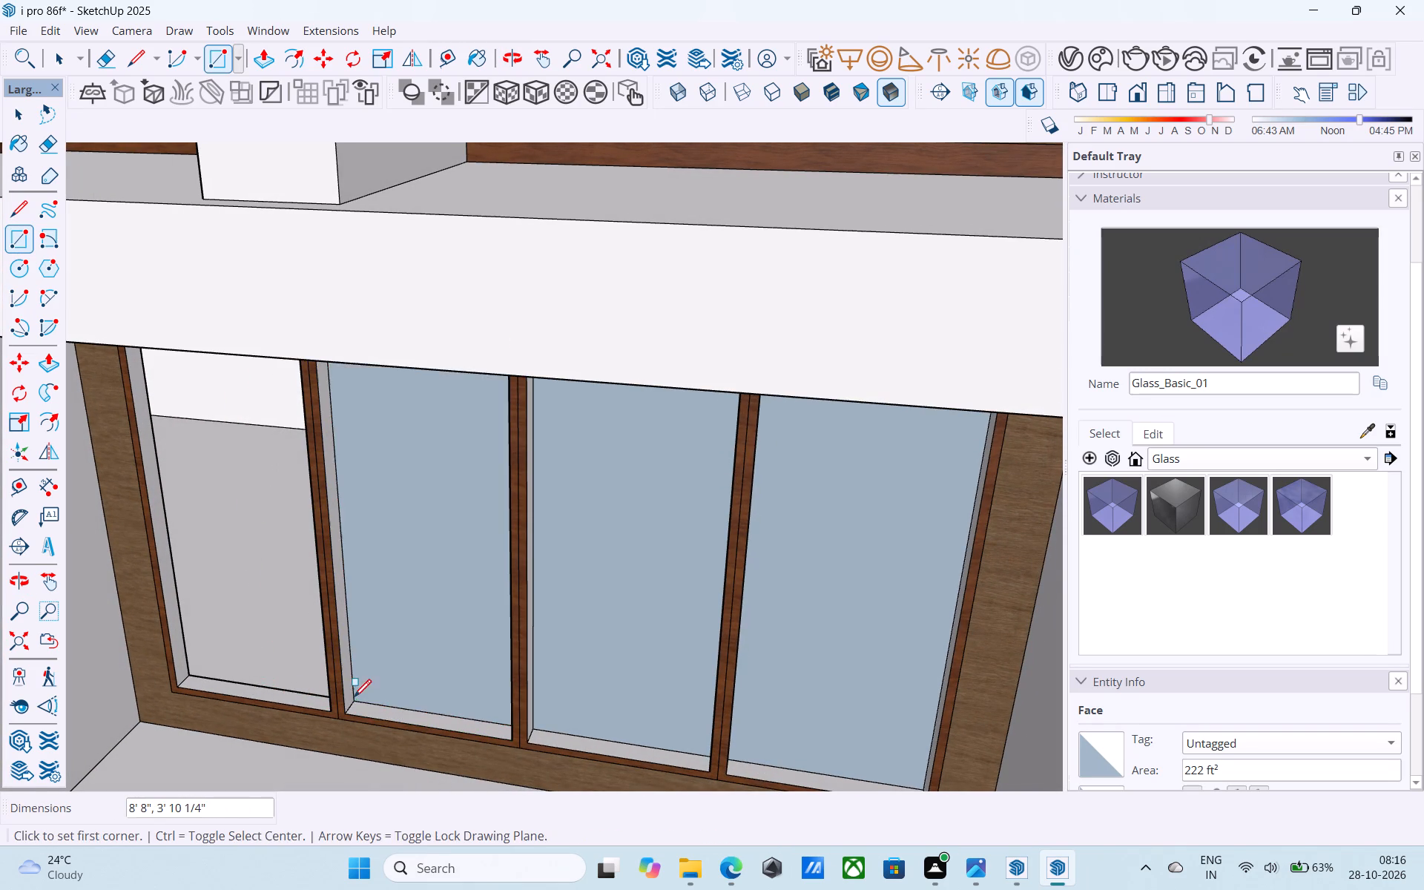
Draw a rectangle face of 8' 8" by 3' 10 1/4" filling the leftmost pane opening of the four-pane window.
scroll(356, 685, "down", 5)
middle_click_drag(355, 688, 673, 483)
scroll(393, 467, "up", 4)
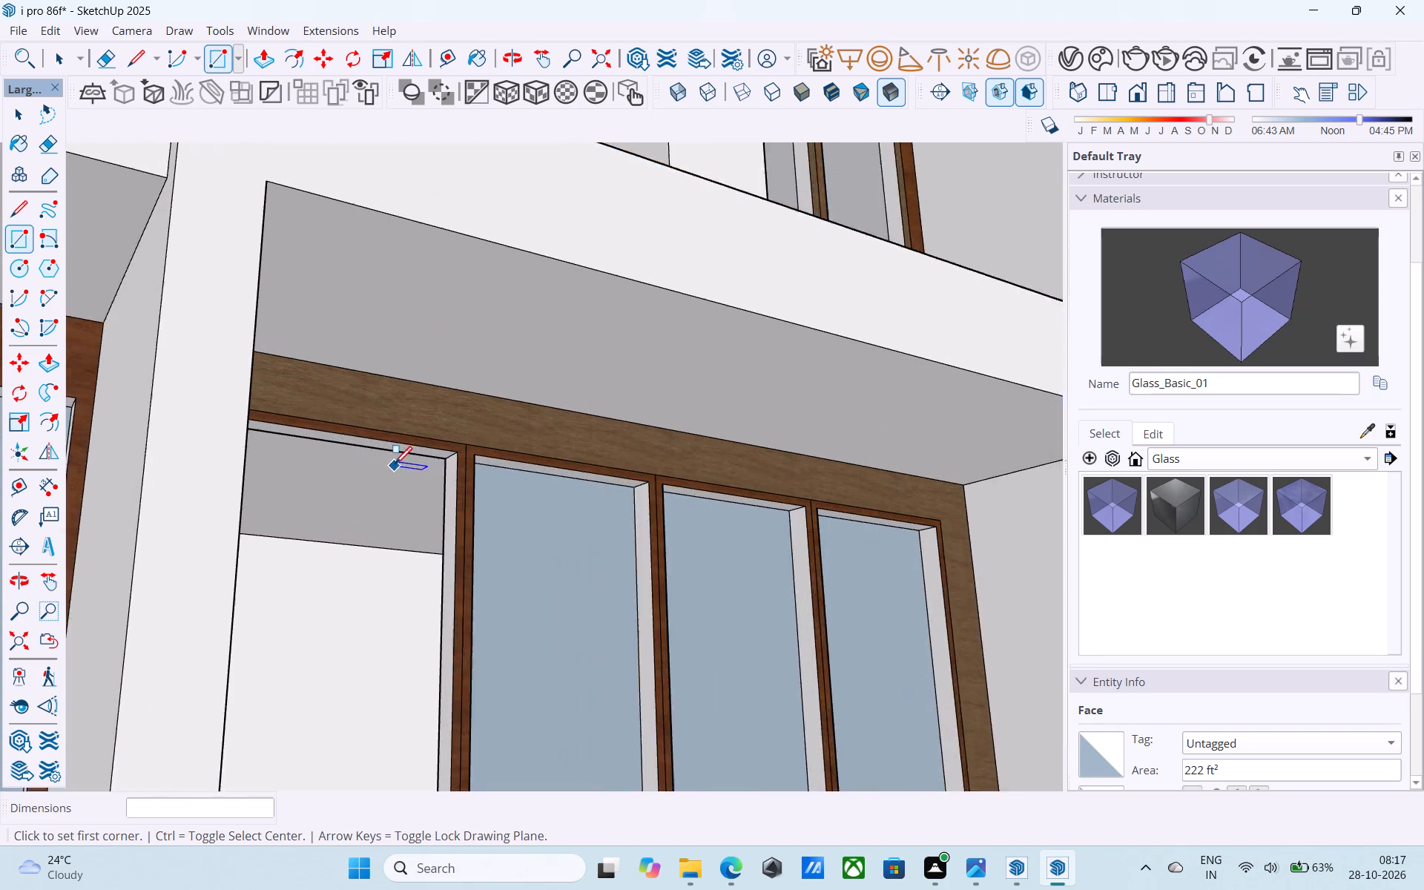
left_click(454, 462)
scroll(449, 484, "down", 5)
middle_click_drag(493, 630, 323, 702)
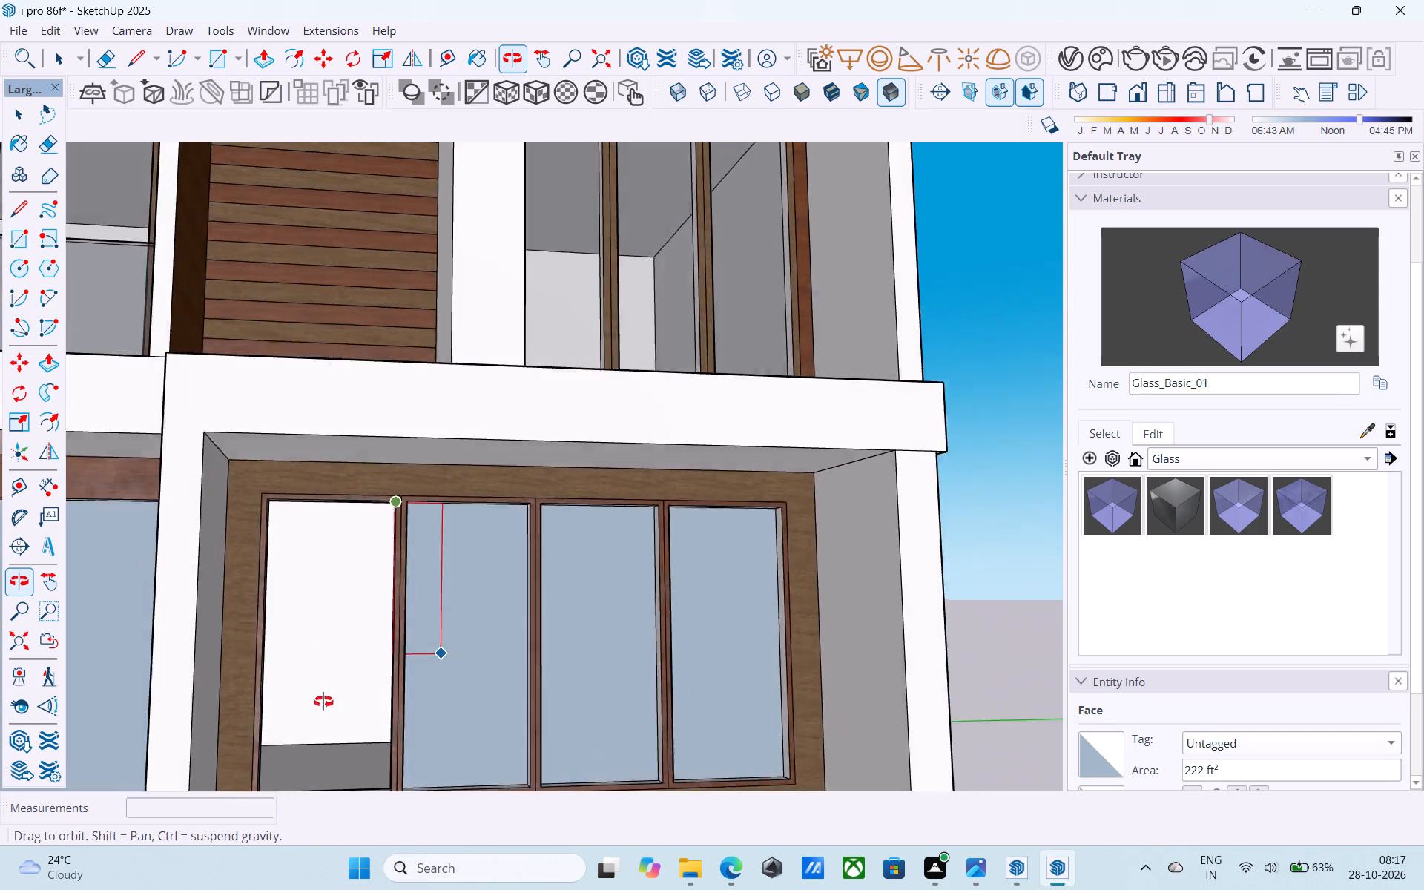
middle_click_drag(323, 702, 231, 736)
middle_click_drag(254, 732, 147, 685, "shift")
scroll(219, 670, "up", 6)
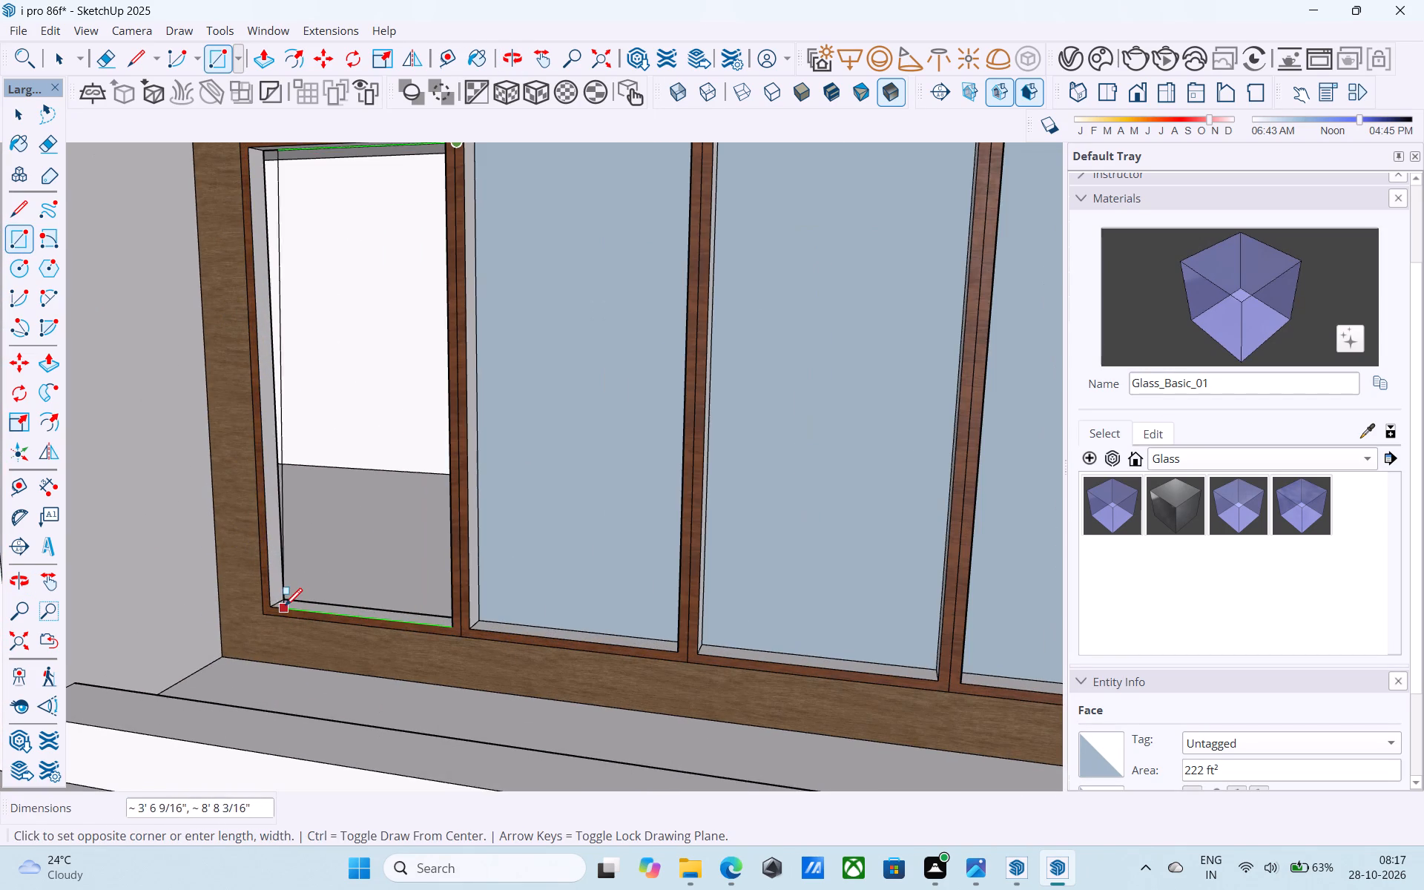
left_click(286, 599)
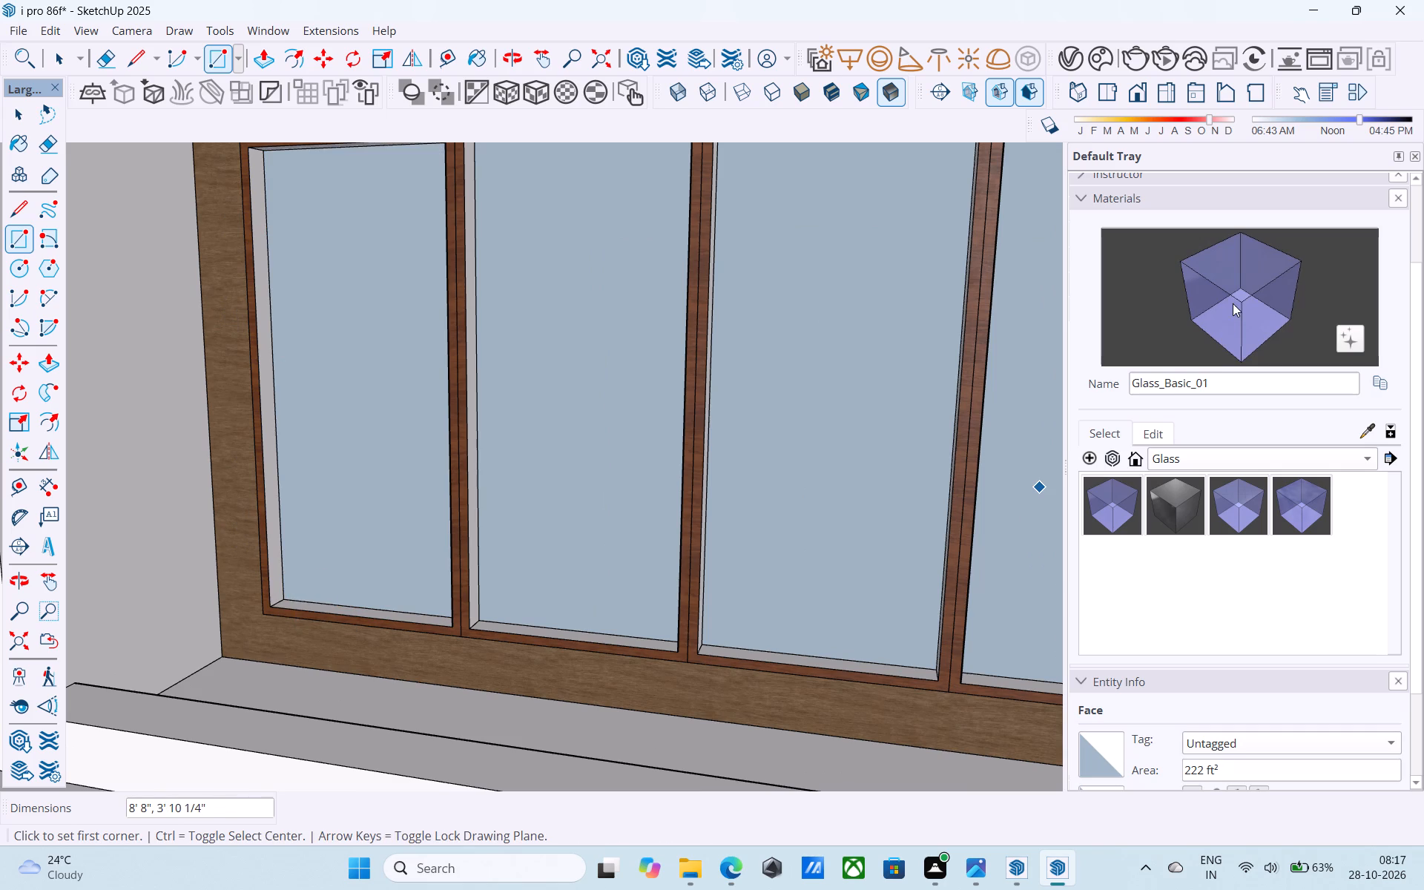
Paint all four panes of the ground-floor window beside the entrance with Glass_Basic_01.
left_click(1233, 303)
left_click(992, 377)
left_click(935, 368)
left_click(571, 399)
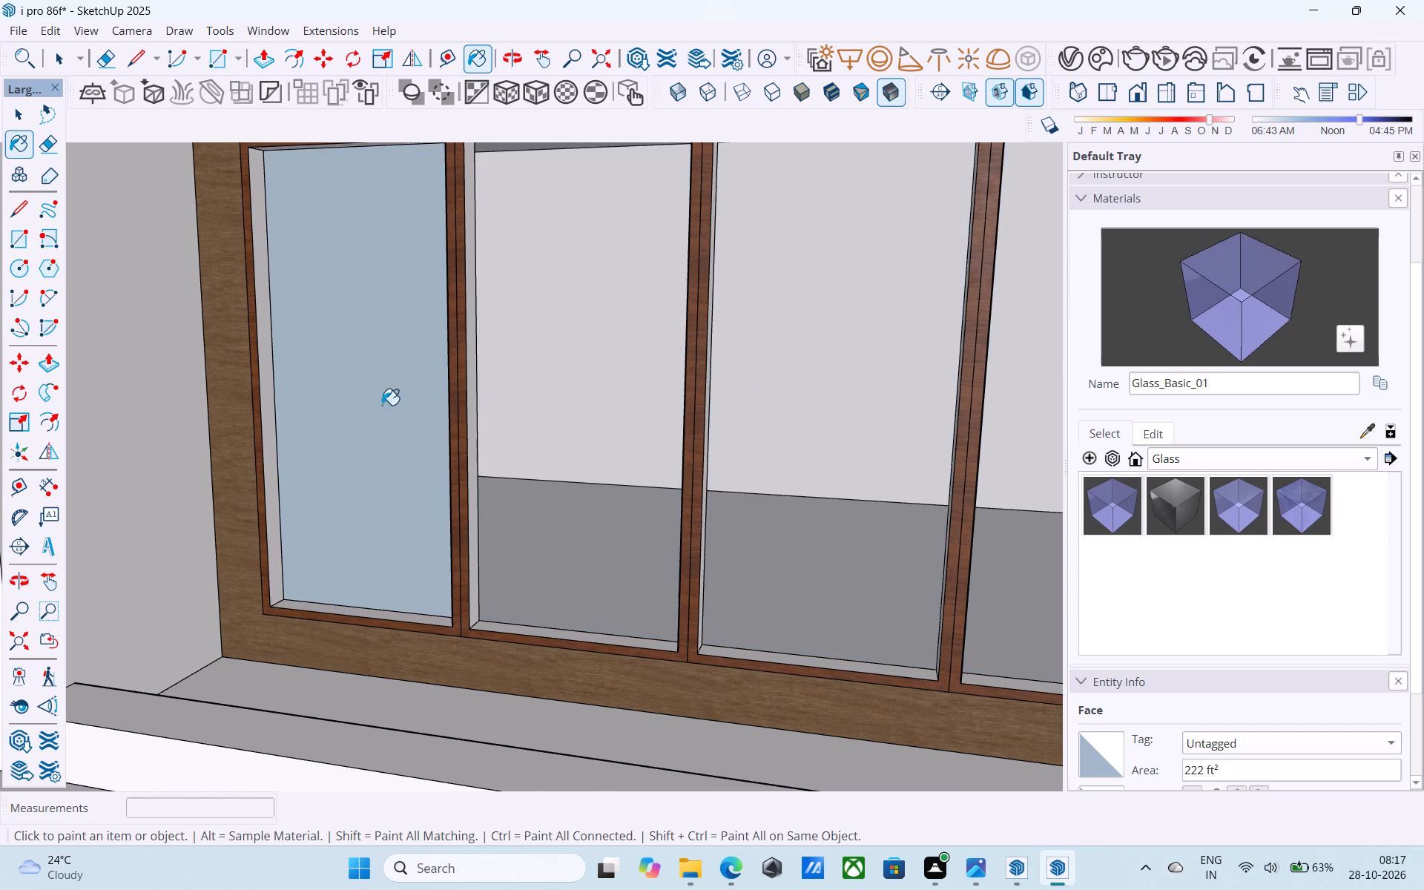
left_click(382, 404)
Paint the three panes of the entrance window above the marble steps with Glass_Basic_01.
scroll(578, 467, "up", 1)
scroll(685, 548, "down", 14)
middle_click_drag(426, 555, 676, 553, "shift")
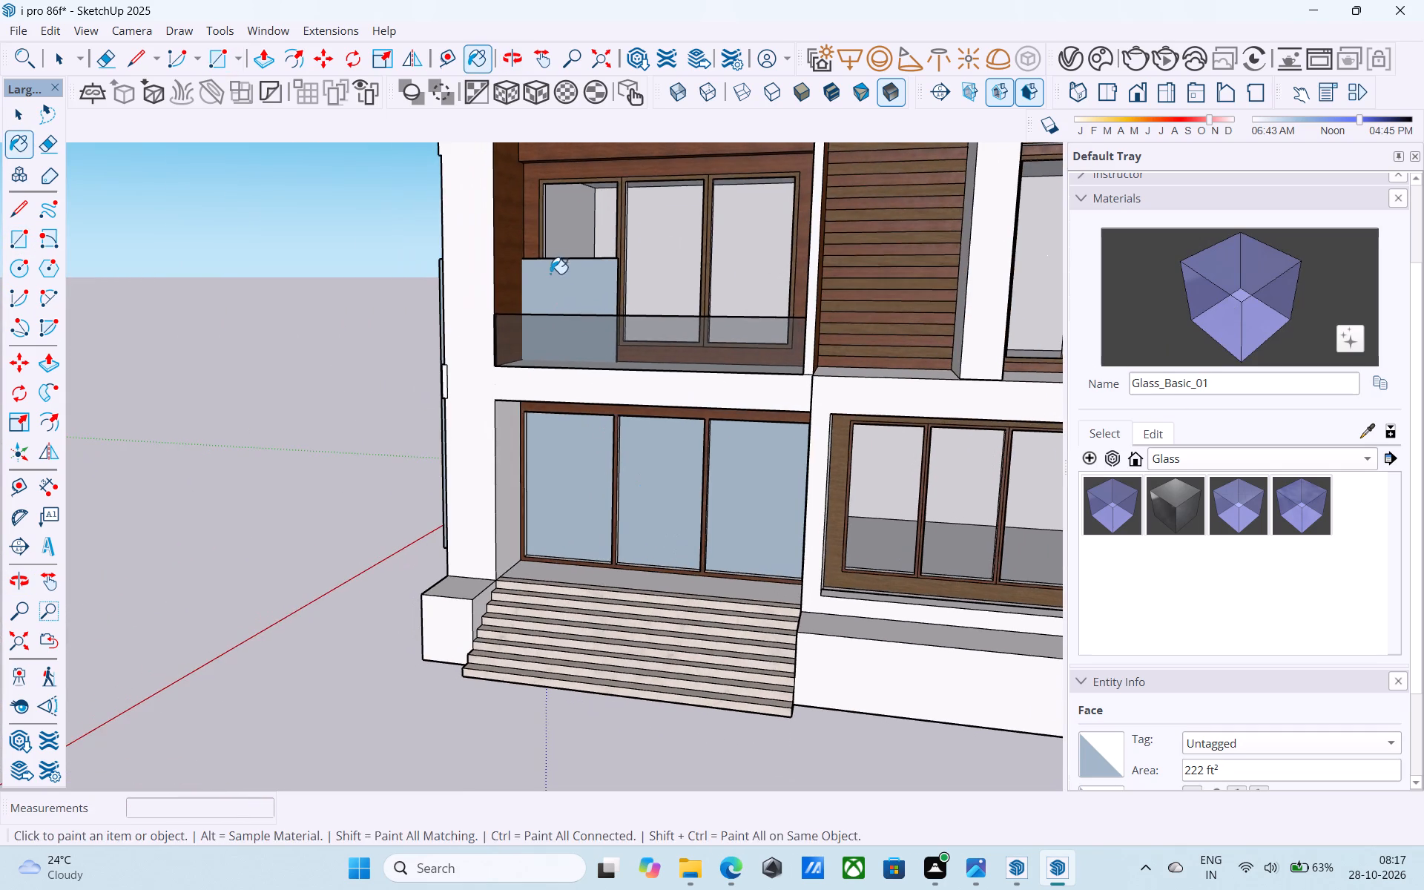
middle_click_drag(570, 297, 696, 414)
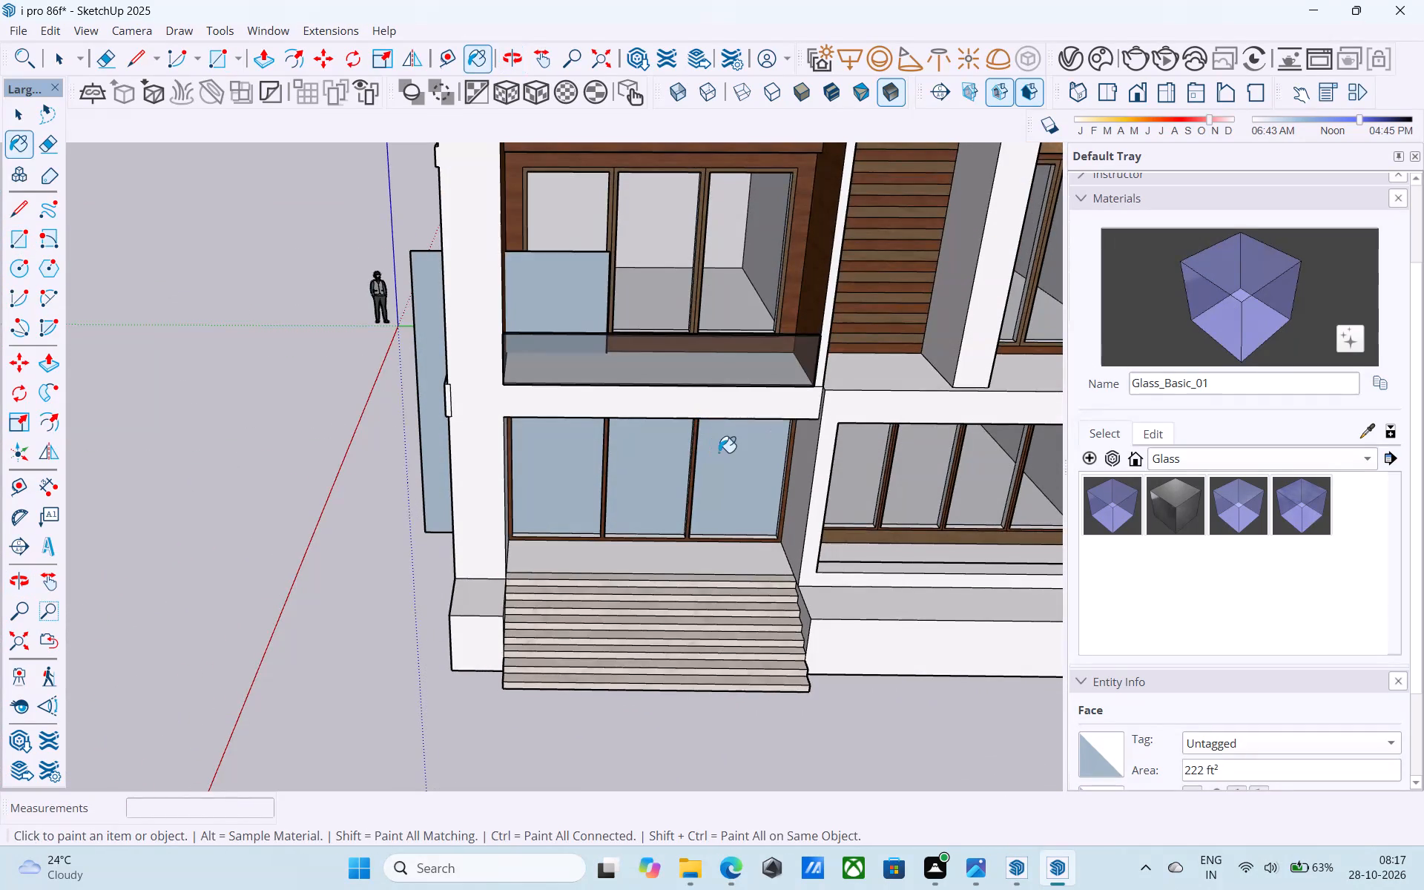
left_click(722, 452)
left_click(626, 452)
left_click(530, 478)
Delete the stray blue face in front of the first-floor balcony window's left pane and erase its leftover horizontal edge.
middle_click_drag(578, 451, 162, 582, "shift")
key("space")
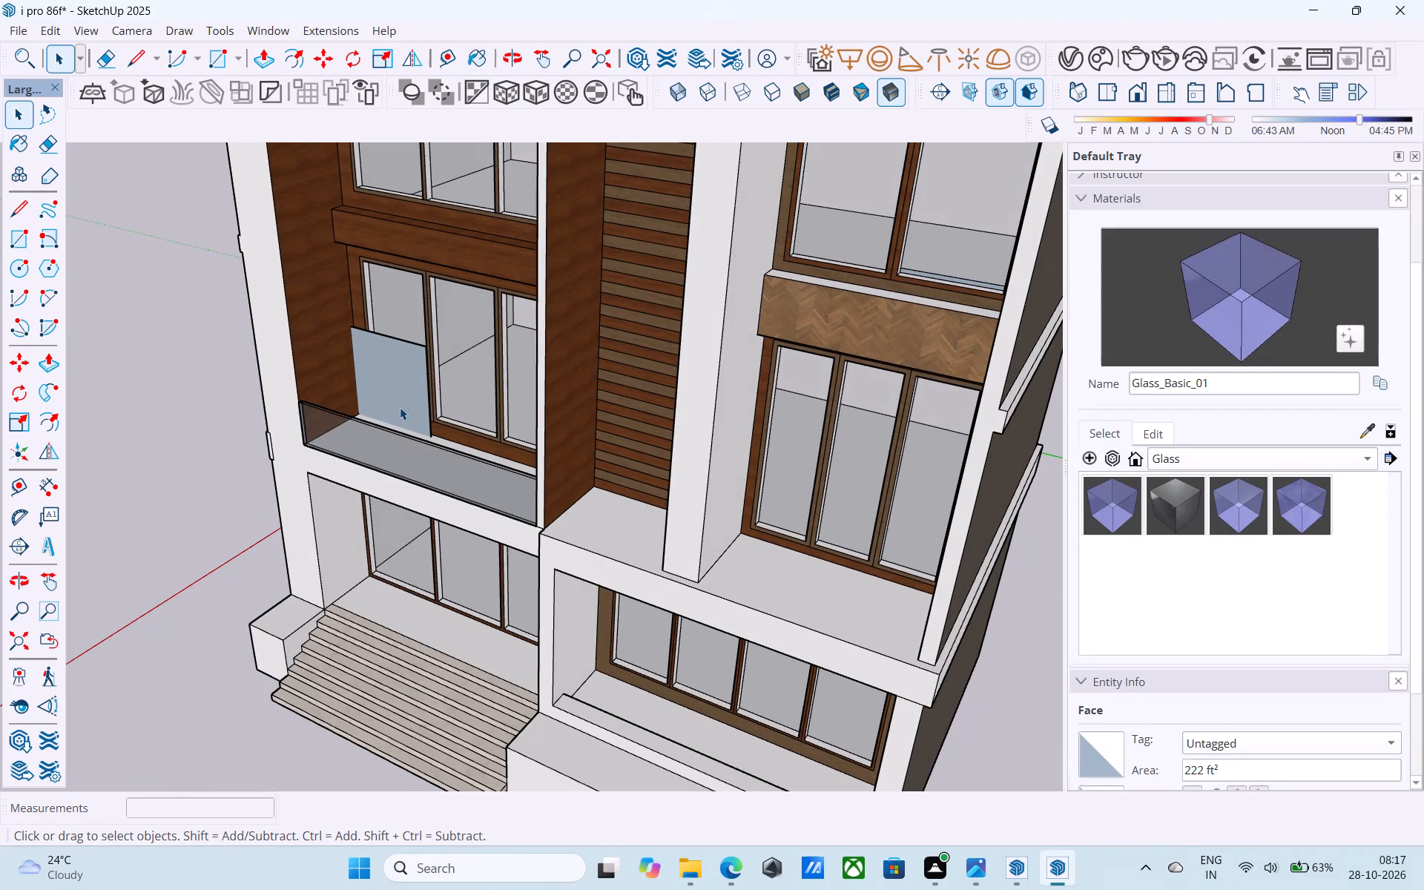
left_click(400, 407)
key("Delete")
middle_click_drag(400, 405, 510, 347)
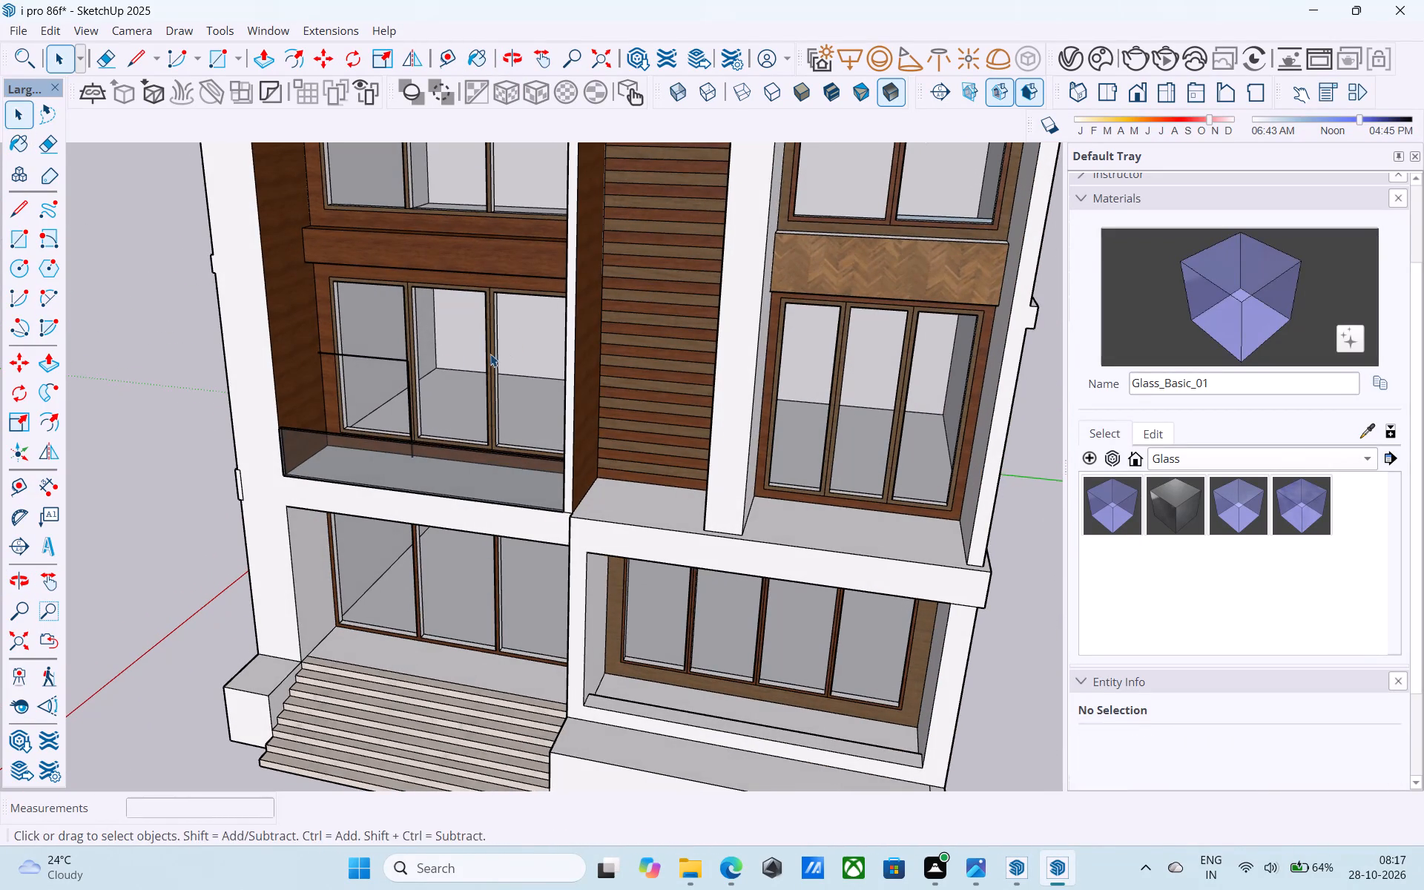
key("e")
double_click(362, 361)
left_click_drag(363, 354, 367, 363)
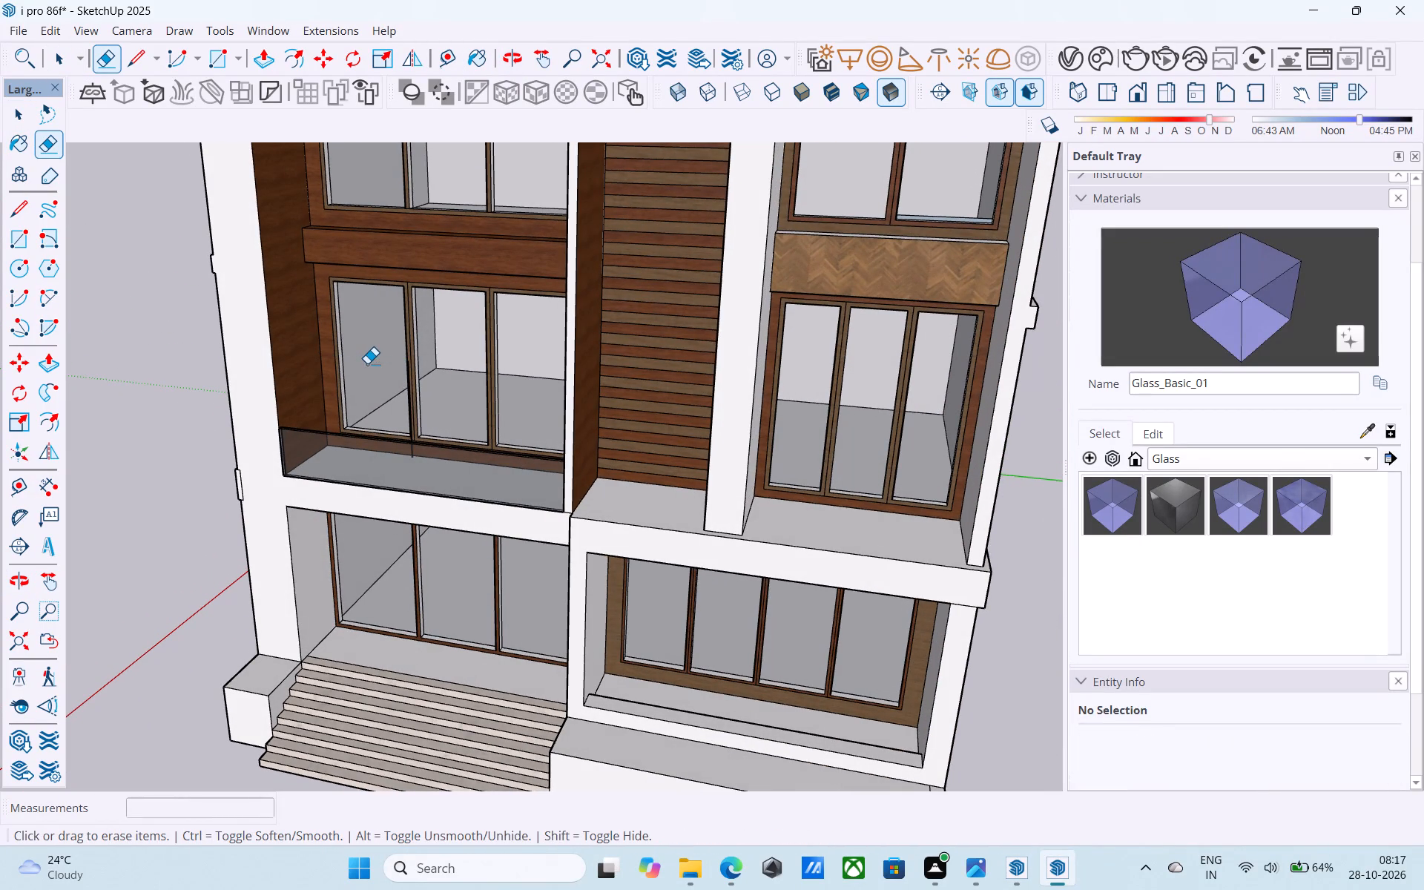
key("space")
Delete the leftover vertical edge crossing the first-floor balcony window's lower frame and save the model.
middle_click_drag(367, 365, 375, 473)
scroll(377, 470, "up", 8)
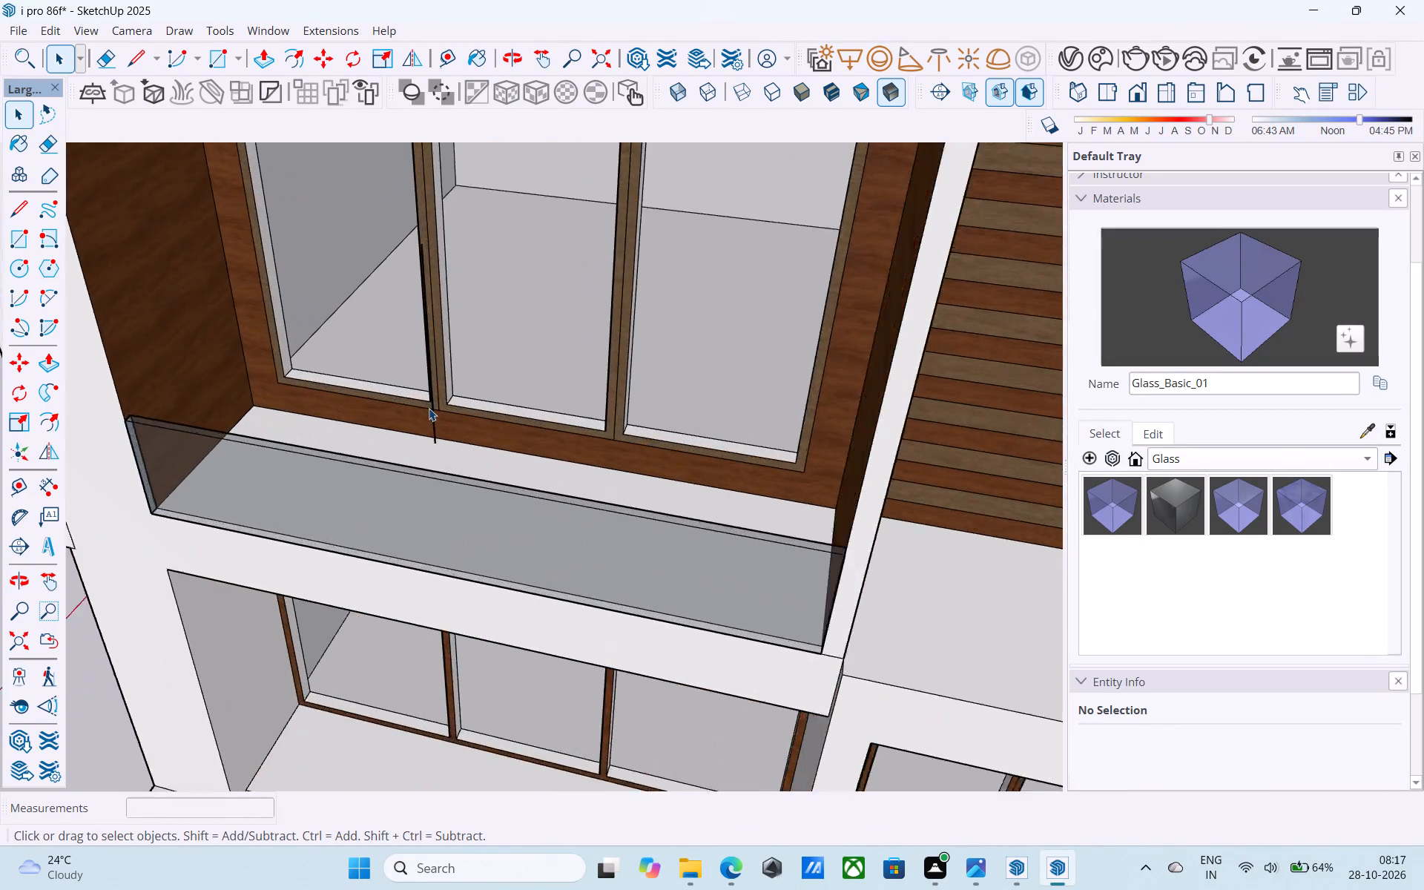
scroll(429, 408, "up", 10)
middle_click_drag(403, 443, 327, 432)
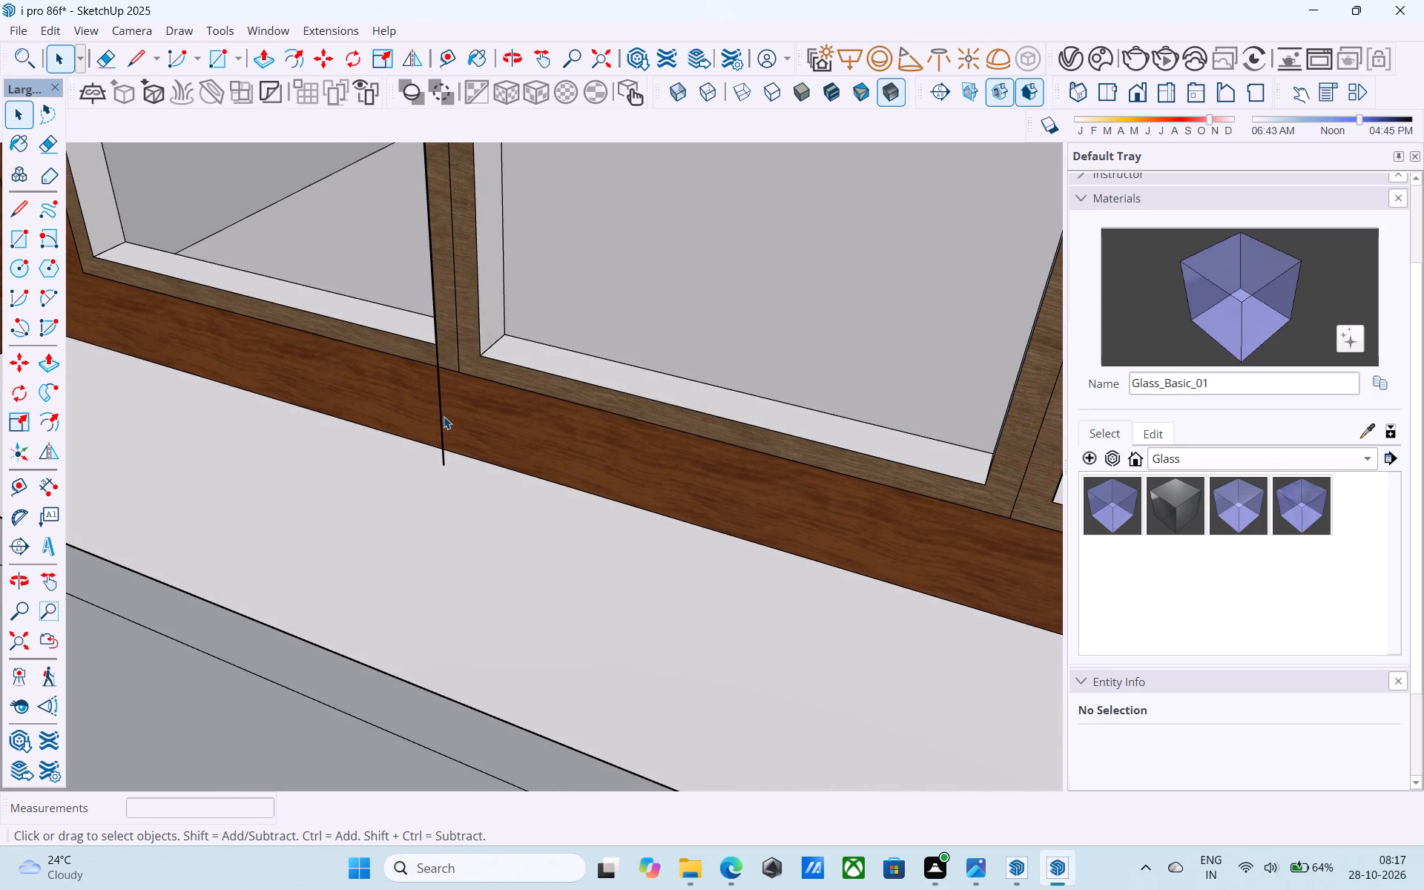
left_click(444, 415)
key("Delete")
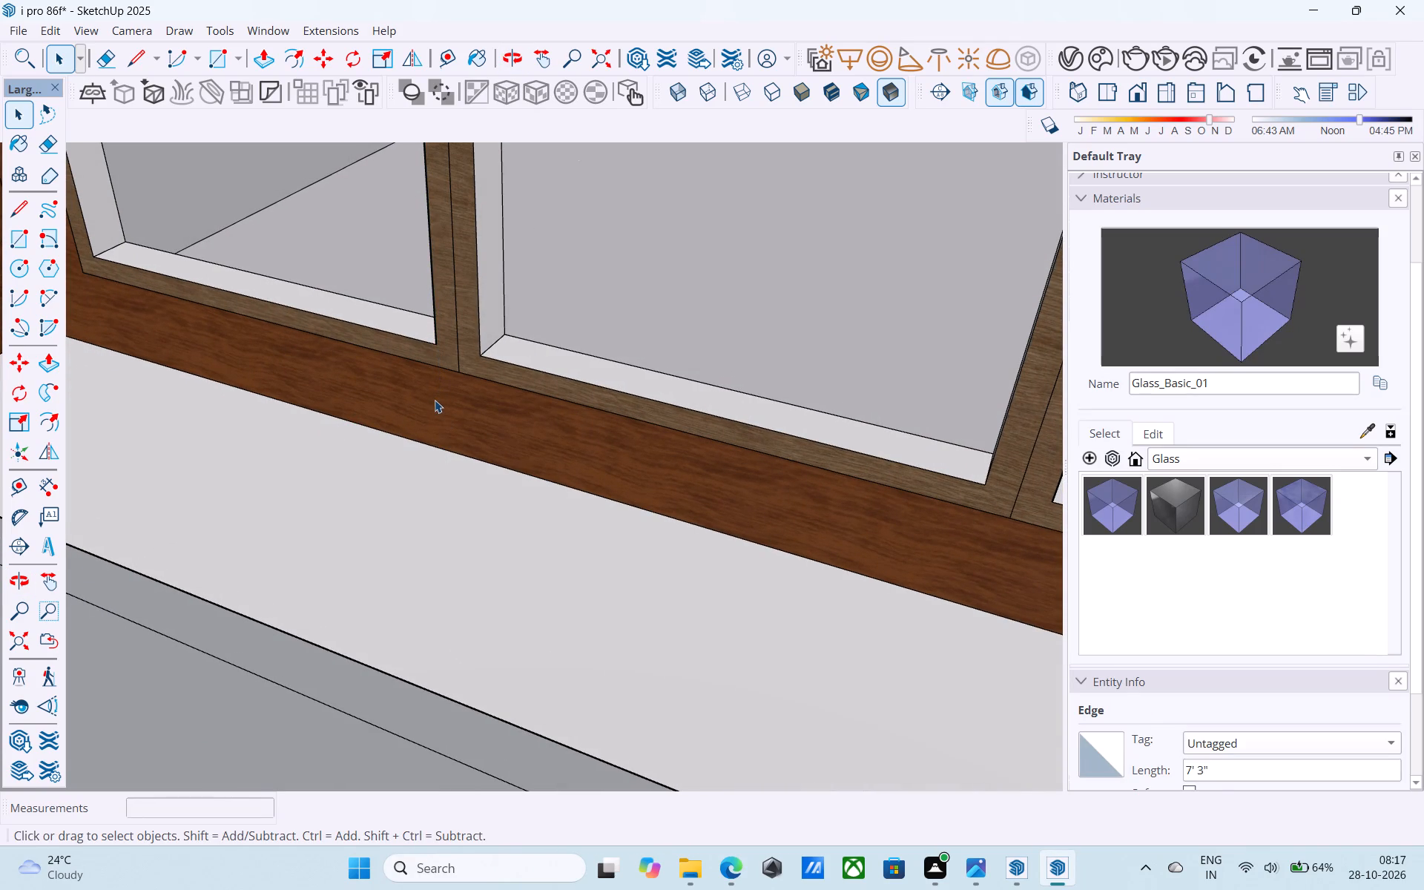
scroll(435, 400, "down", 13)
key("ctrl+s")
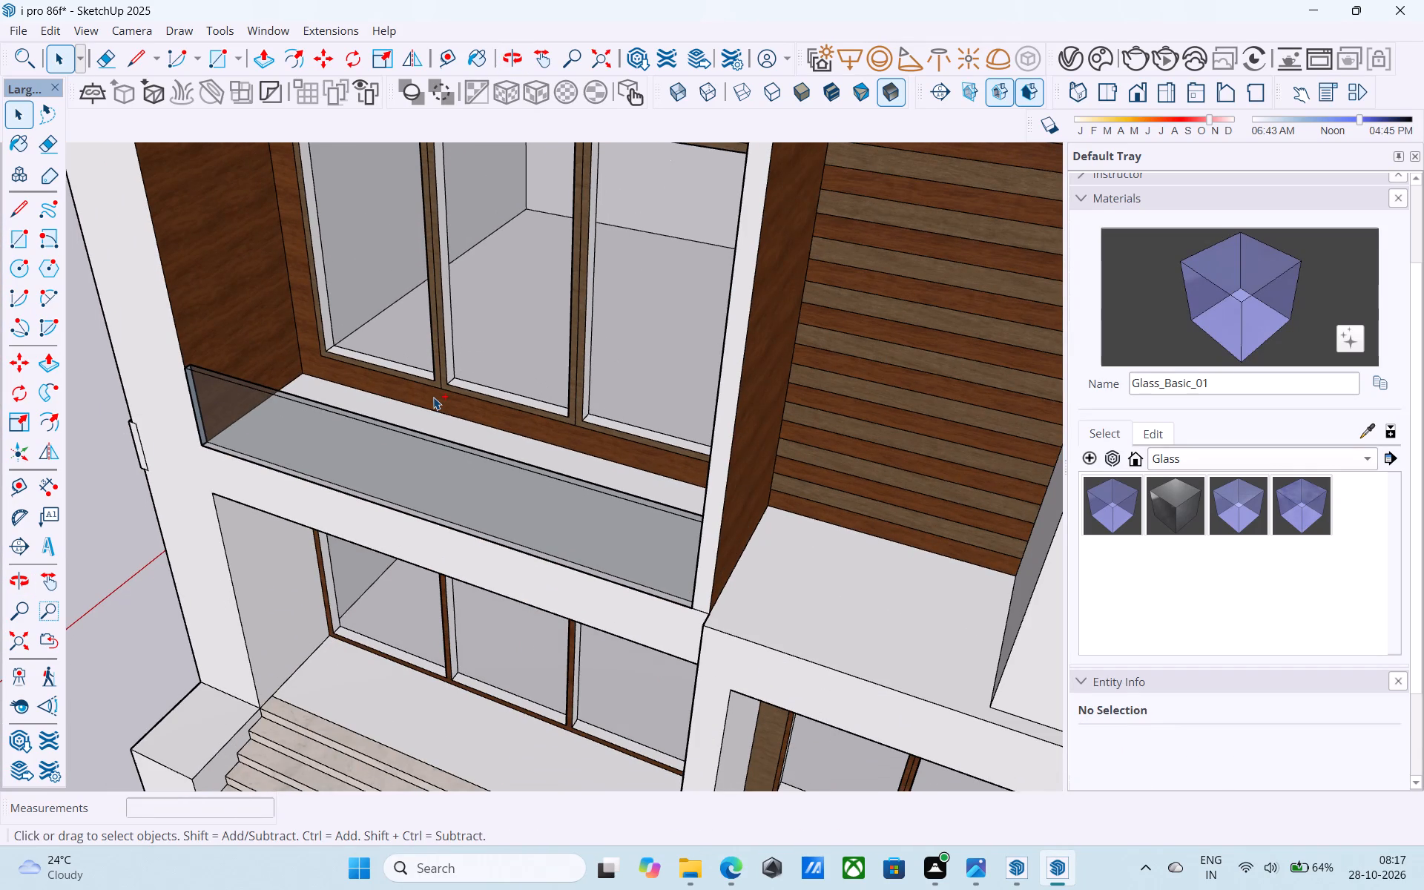
Examine the glazed windows and balcony across the front facade from several angles.
scroll(433, 398, "down", 3)
middle_click_drag(433, 405, 490, 418, "shift")
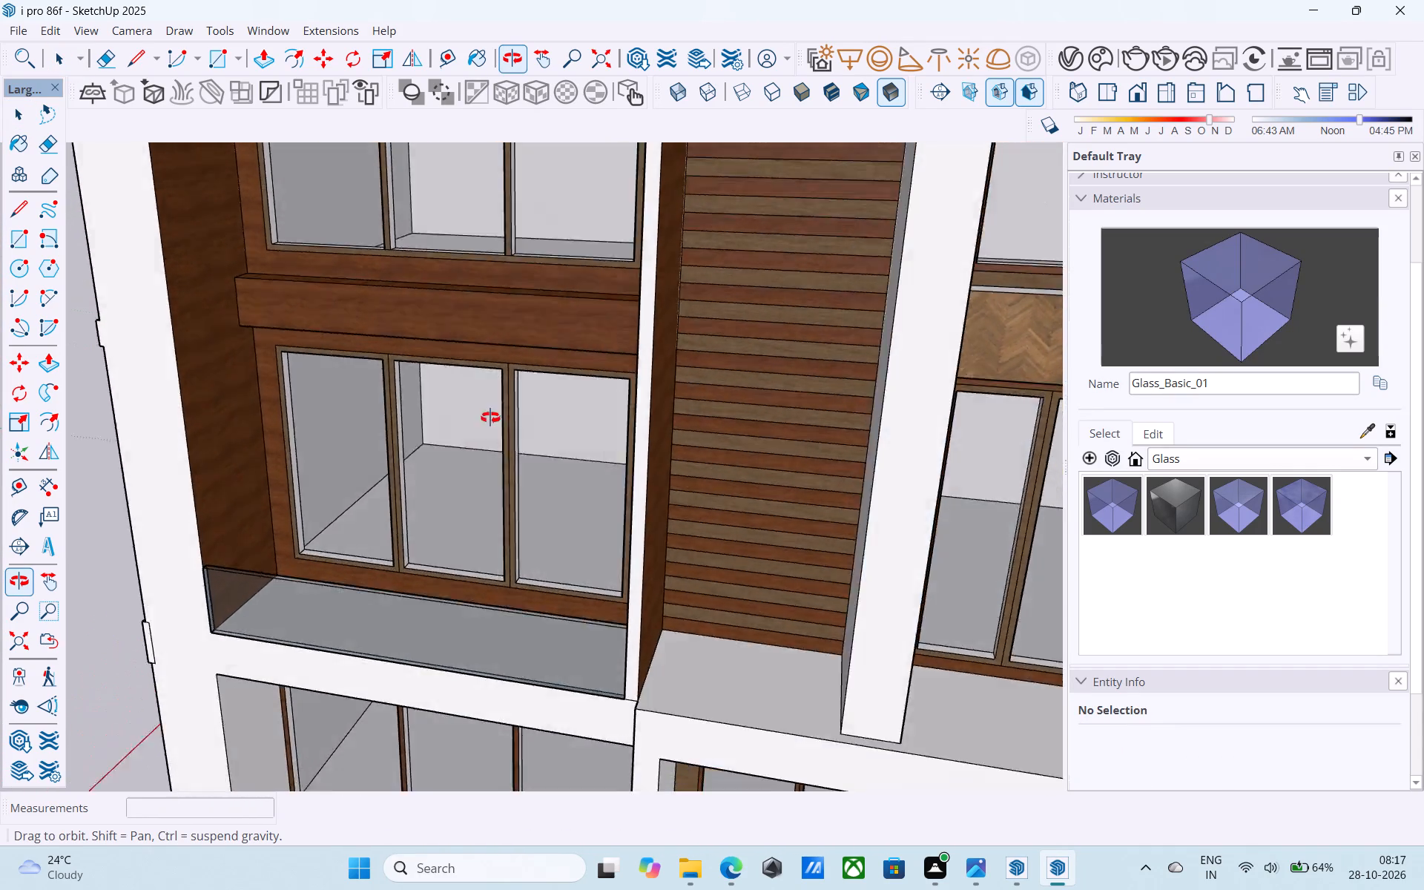
middle_click_drag(490, 418, 465, 228, "shift")
middle_click_drag(481, 495, 372, 301, "shift")
scroll(363, 291, "down", 4)
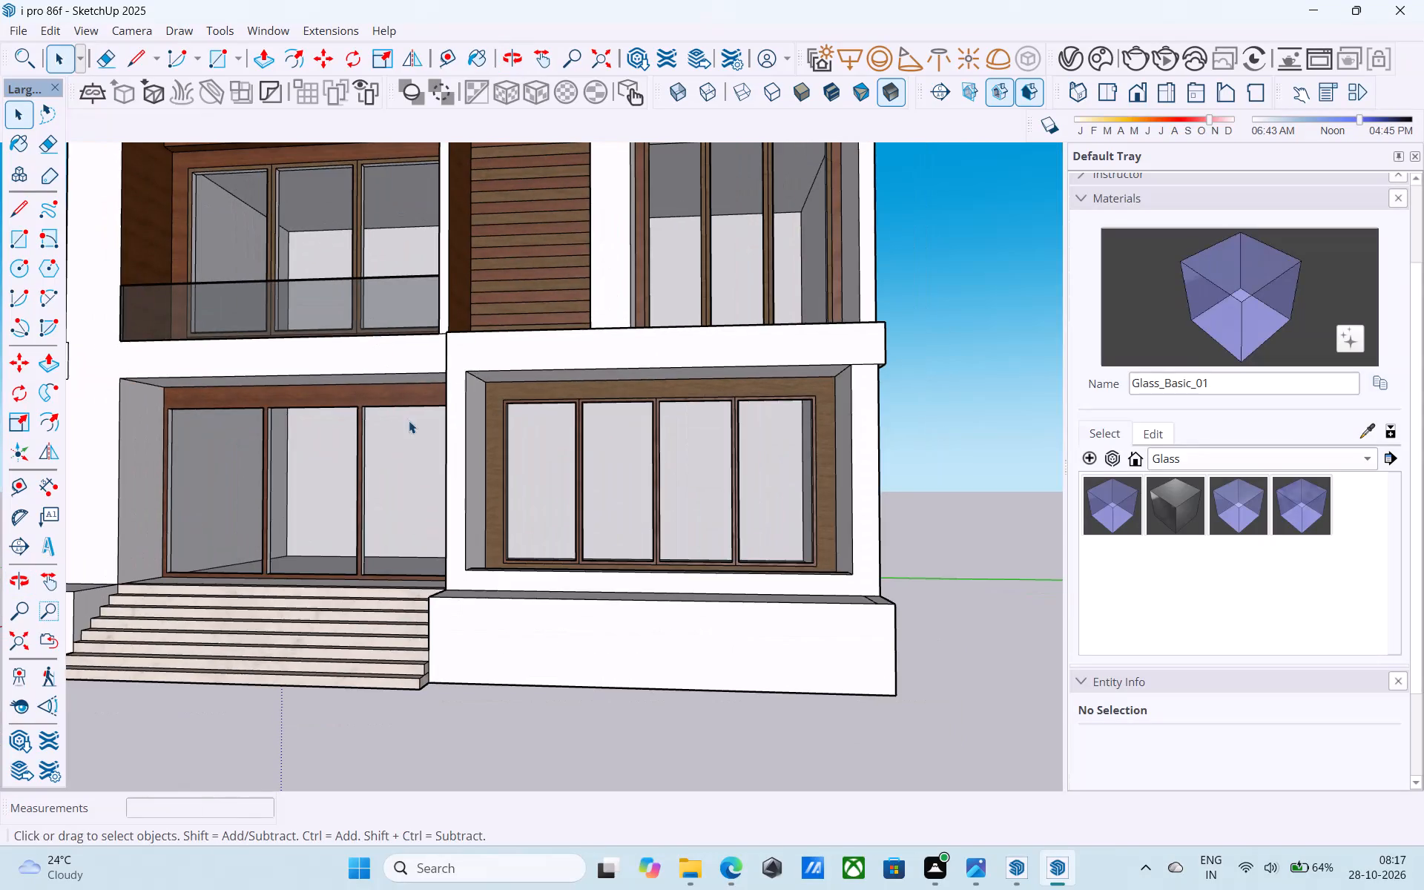
middle_click_drag(423, 461, 569, 518)
scroll(569, 517, "down", 3)
middle_click_drag(570, 518, 558, 627)
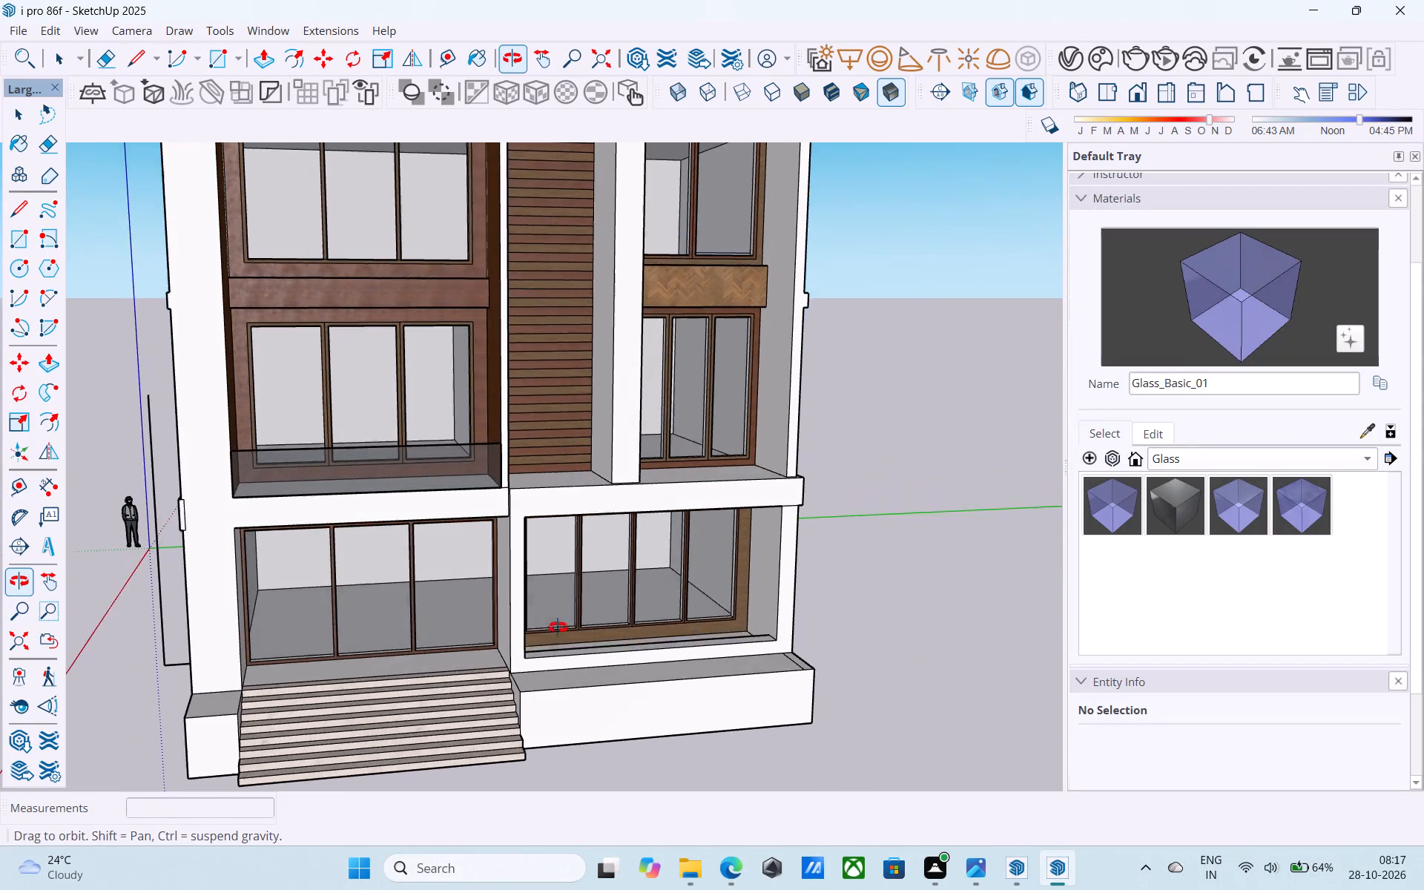
middle_click_drag(558, 627, 556, 648)
scroll(459, 533, "down", 4)
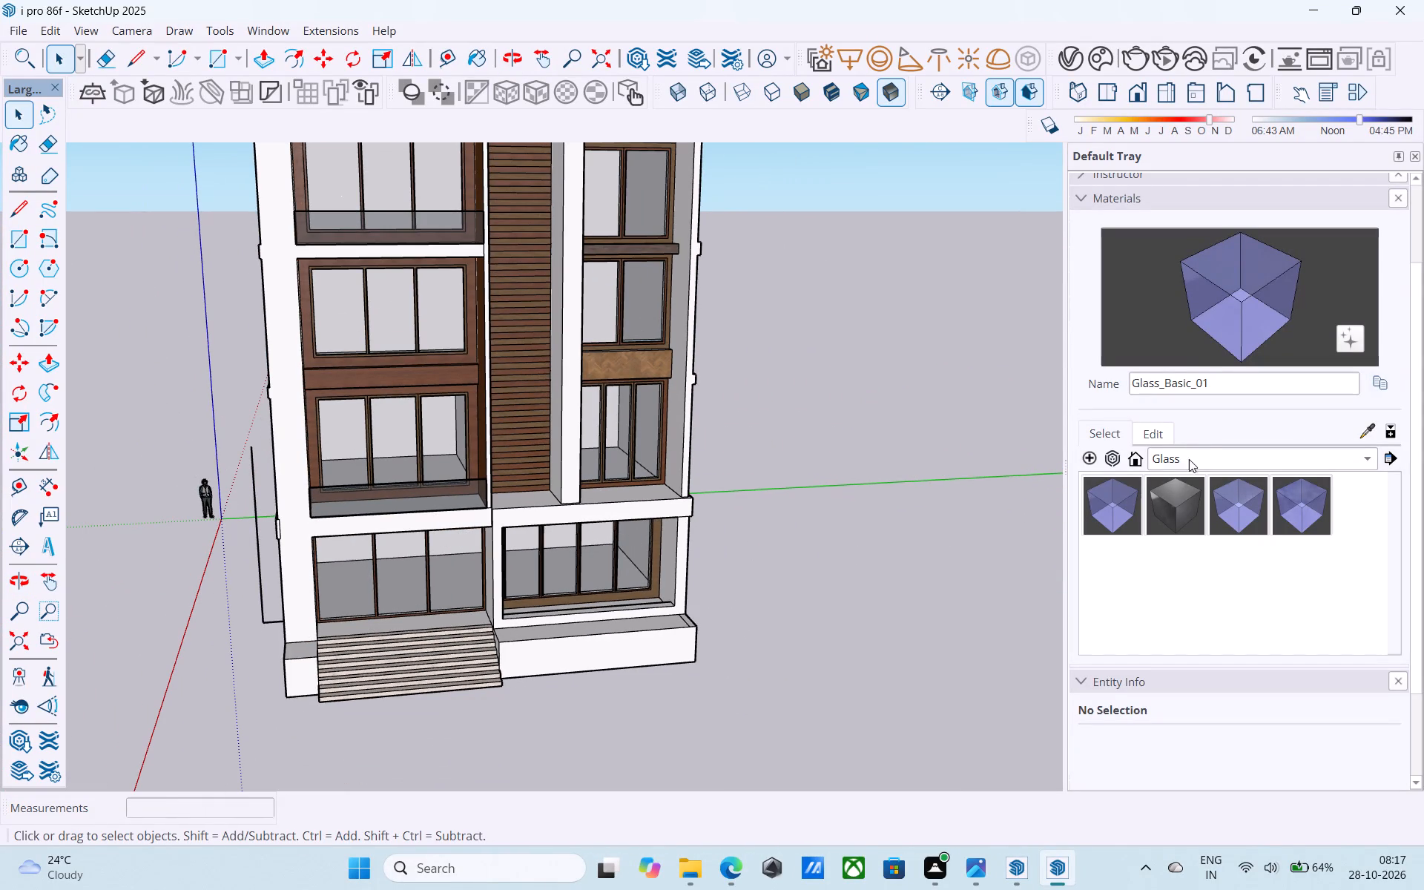
Change the Glass_Basic_01 material's colour to a yellow tint on the colour wheel.
left_click(1160, 435)
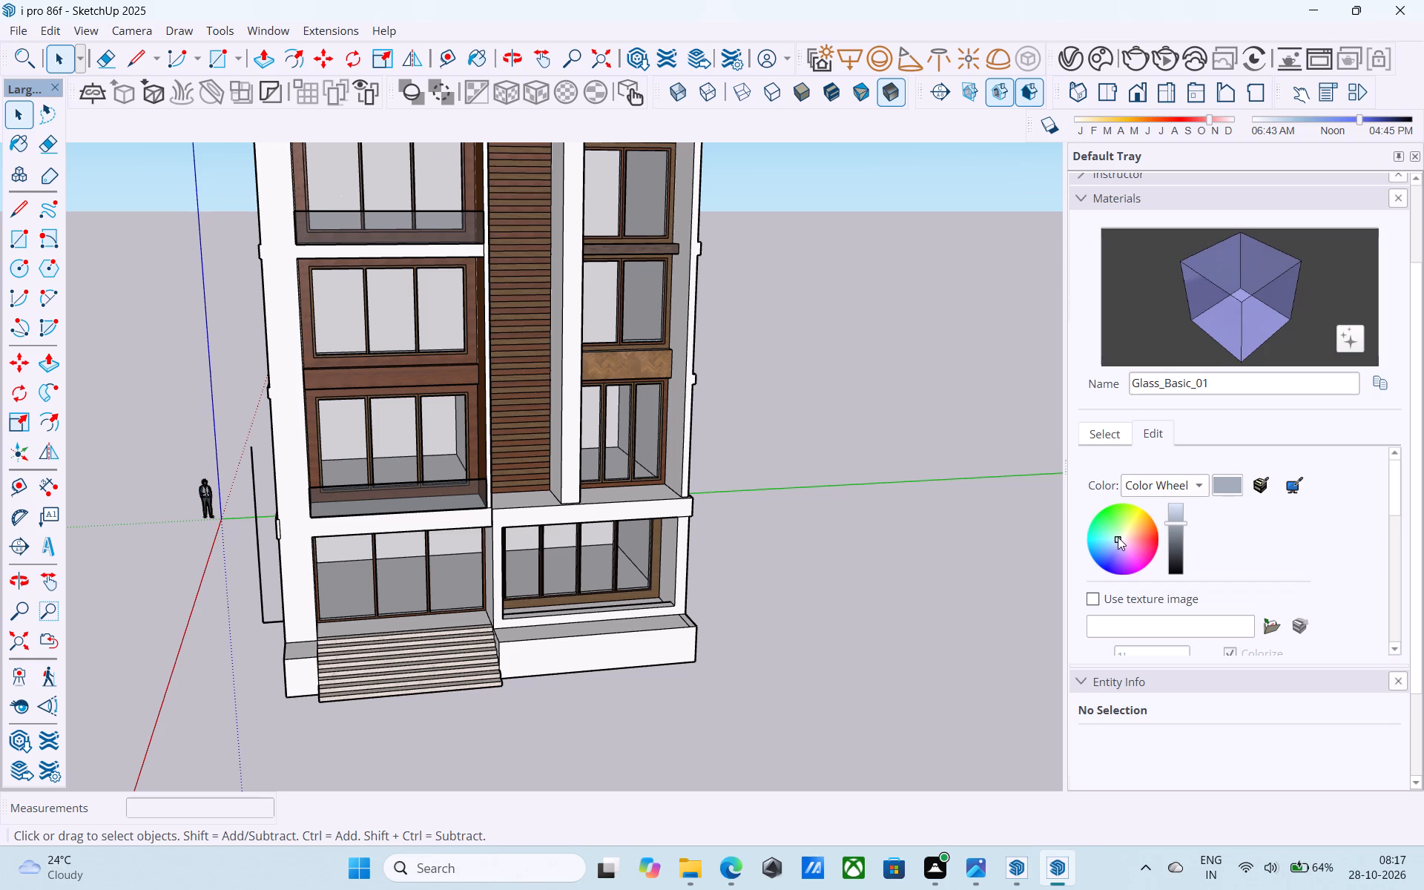
left_click_drag(1119, 538, 1137, 515)
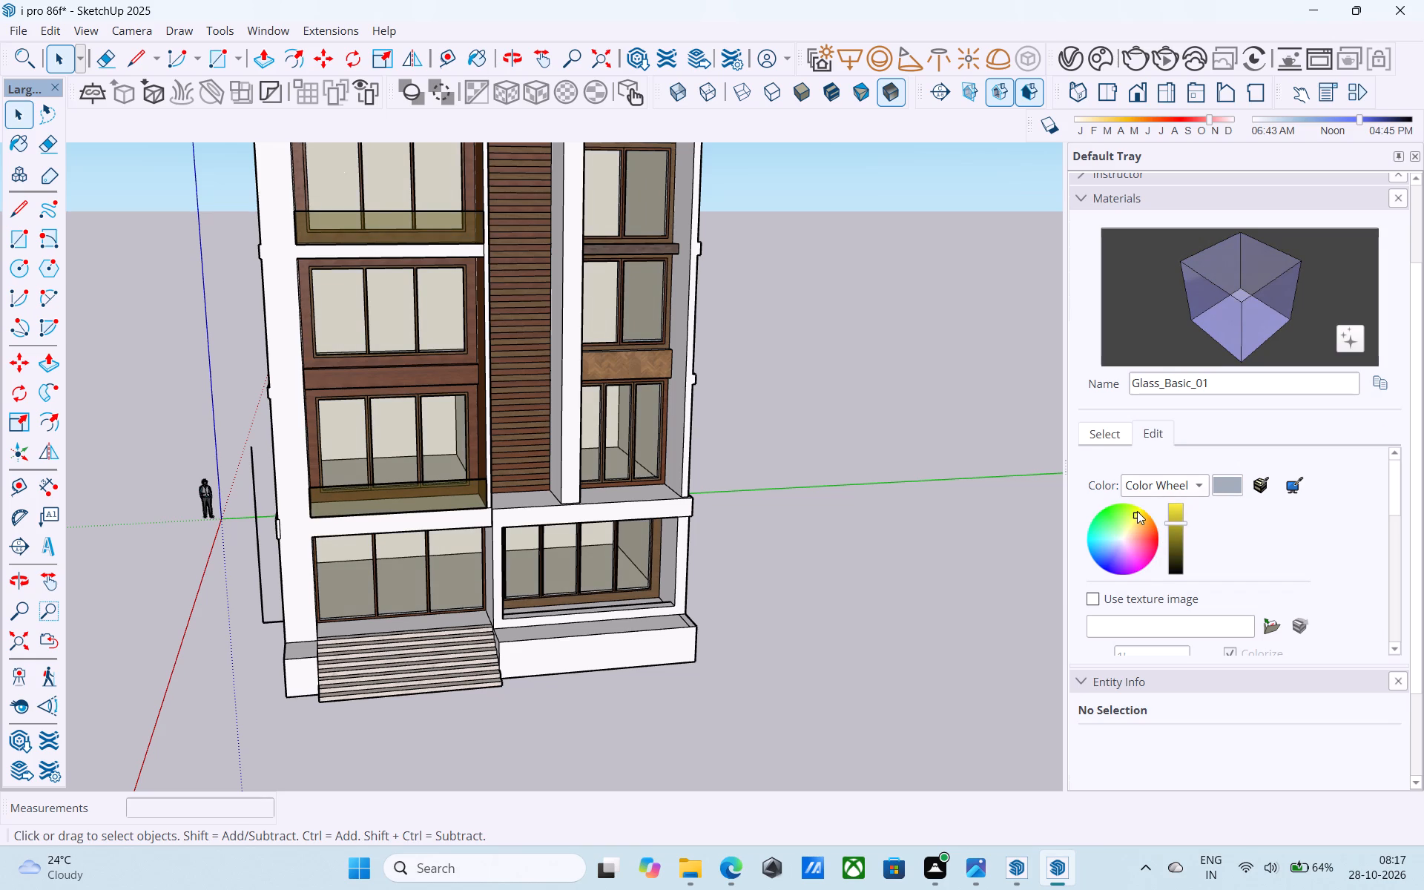
Examine the yellow-tinted glass on the windows and balcony railings across the facade.
middle_click_drag(731, 521, 392, 506)
scroll(421, 446, "up", 6)
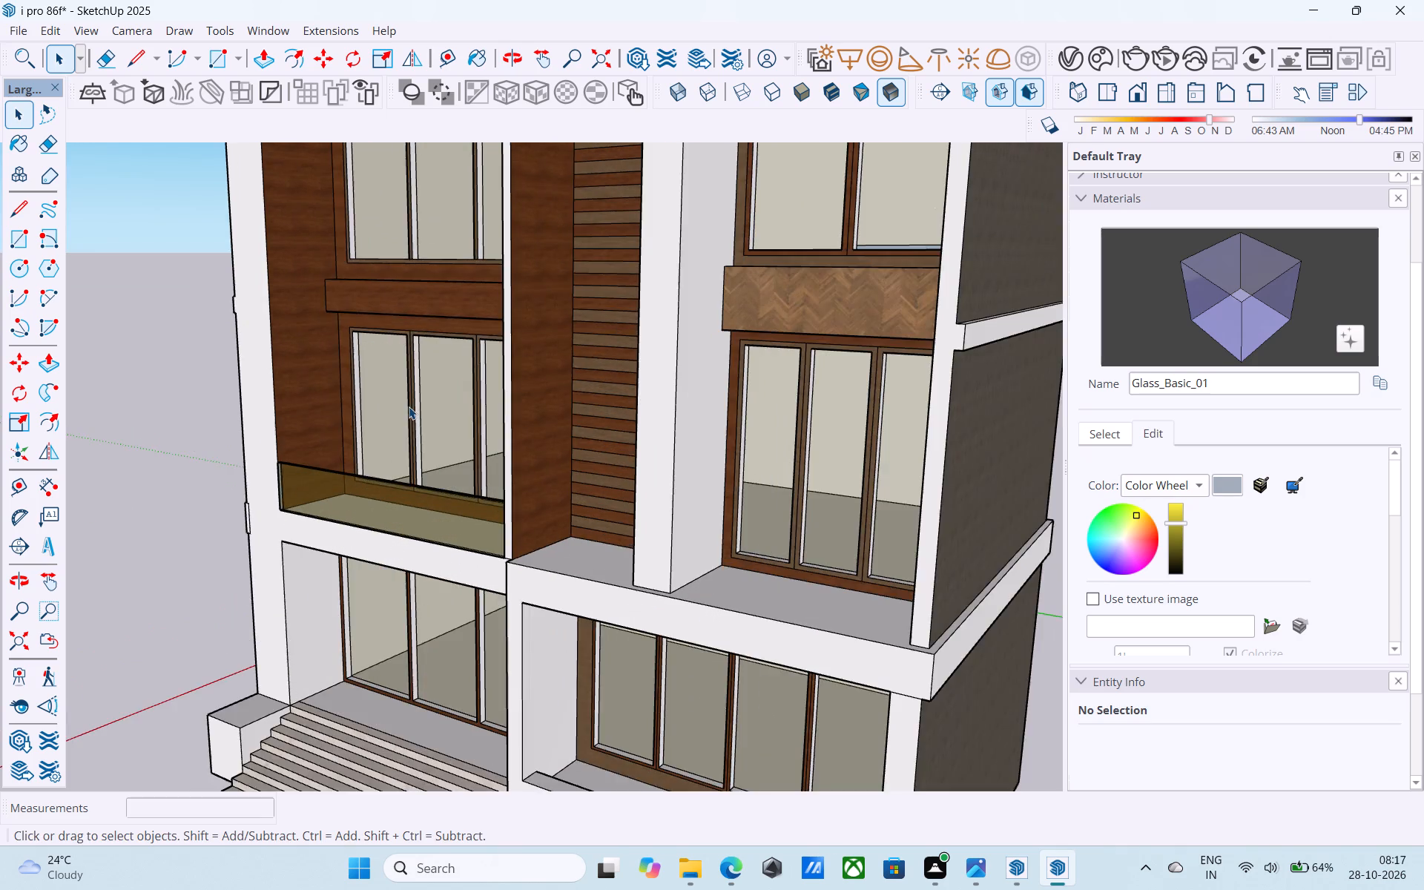
middle_click_drag(395, 414, 489, 421)
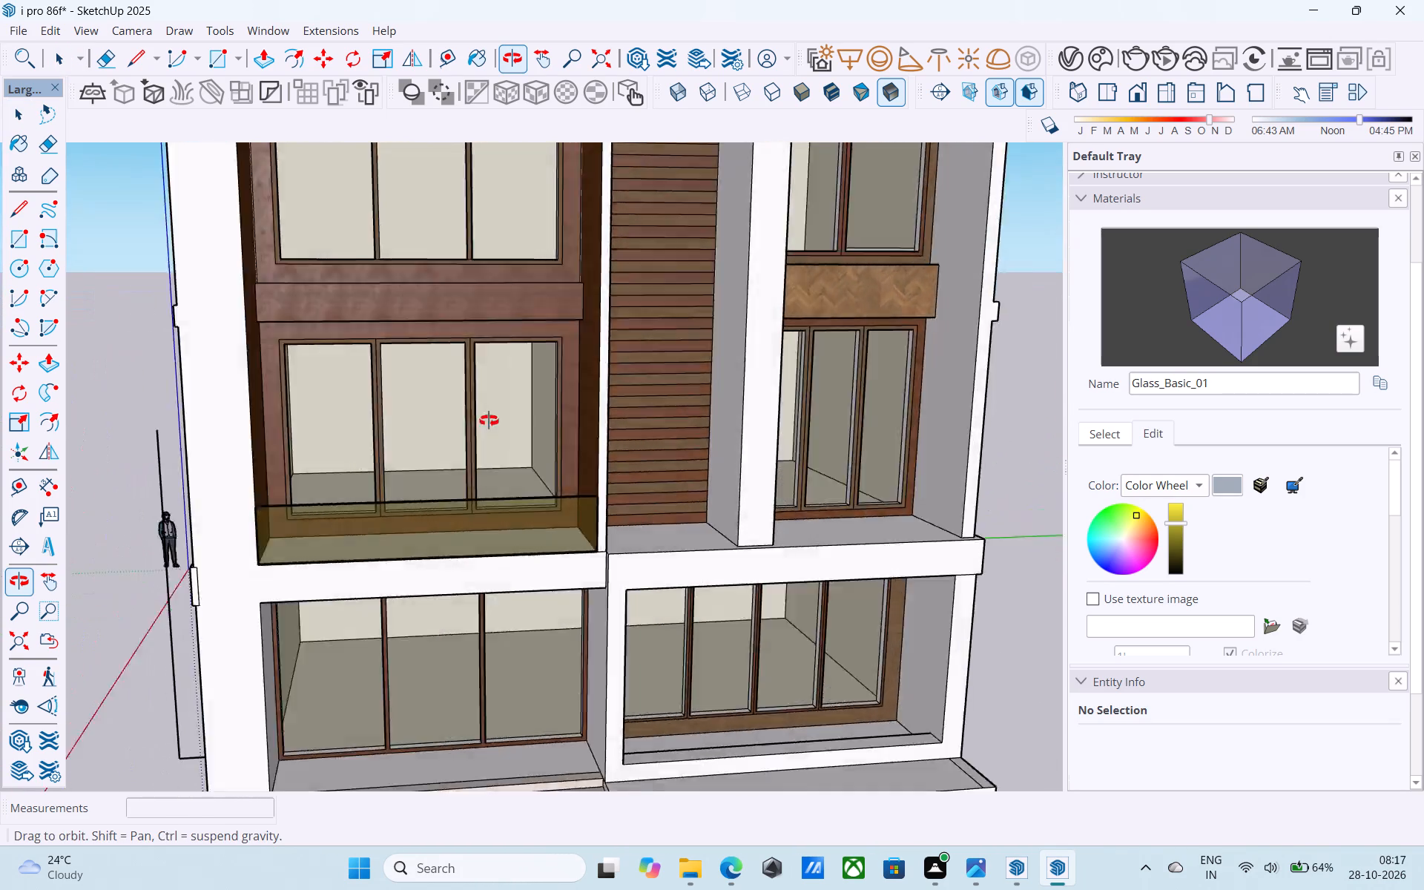
middle_click_drag(489, 421, 600, 383)
scroll(410, 423, "up", 1)
scroll(600, 383, "down", 7)
scroll(454, 627, "down", 5)
middle_click_drag(454, 631, 455, 621)
Draw a rectangle face filling the left pane opening of the top-floor three-pane balcony window.
scroll(417, 259, "up", 8)
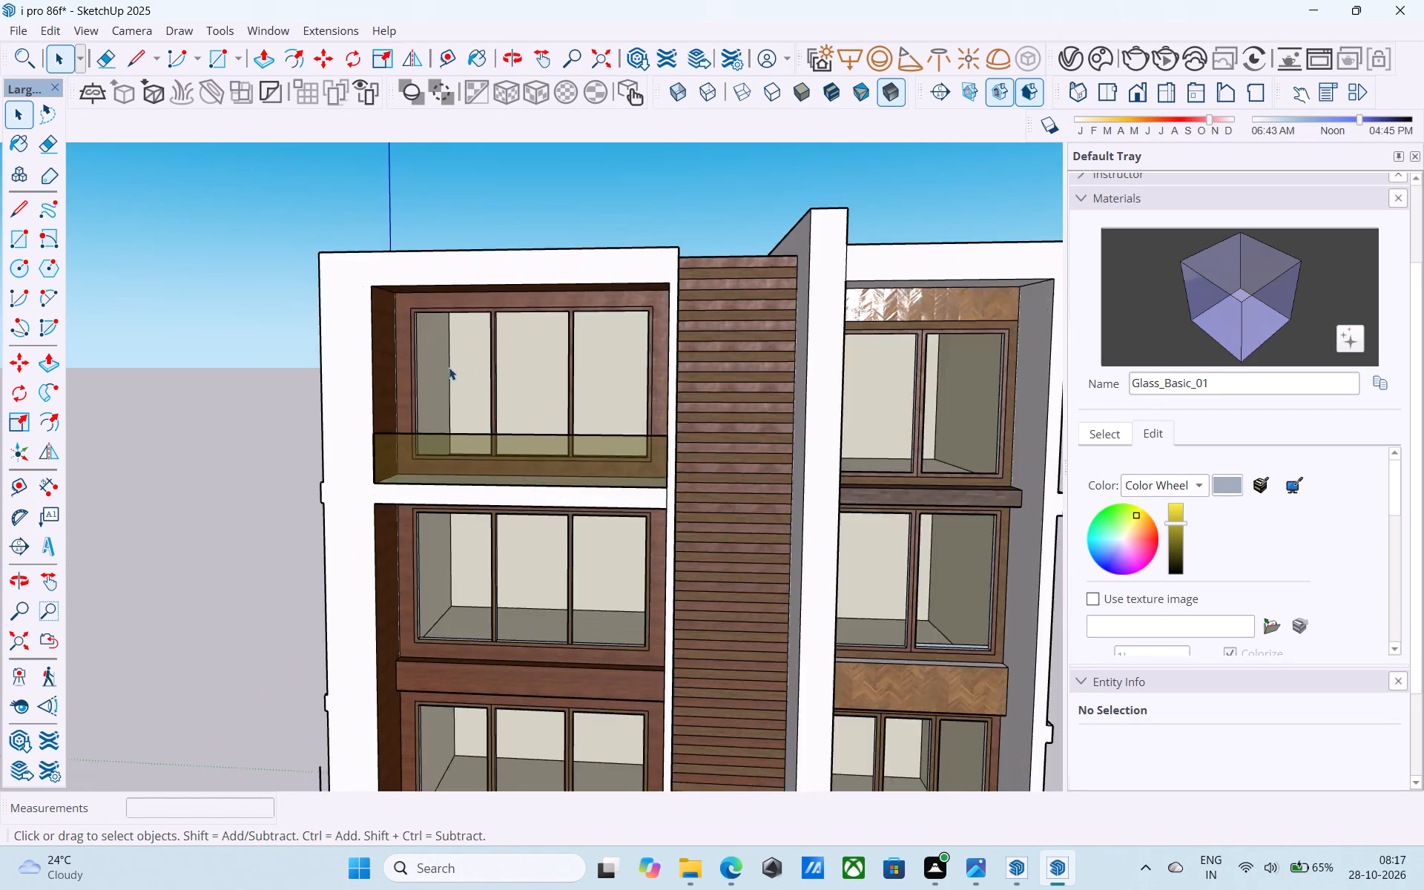
scroll(449, 367, "up", 2)
middle_click_drag(444, 372, 324, 329)
scroll(426, 335, "up", 8)
key("r")
scroll(408, 309, "up", 4)
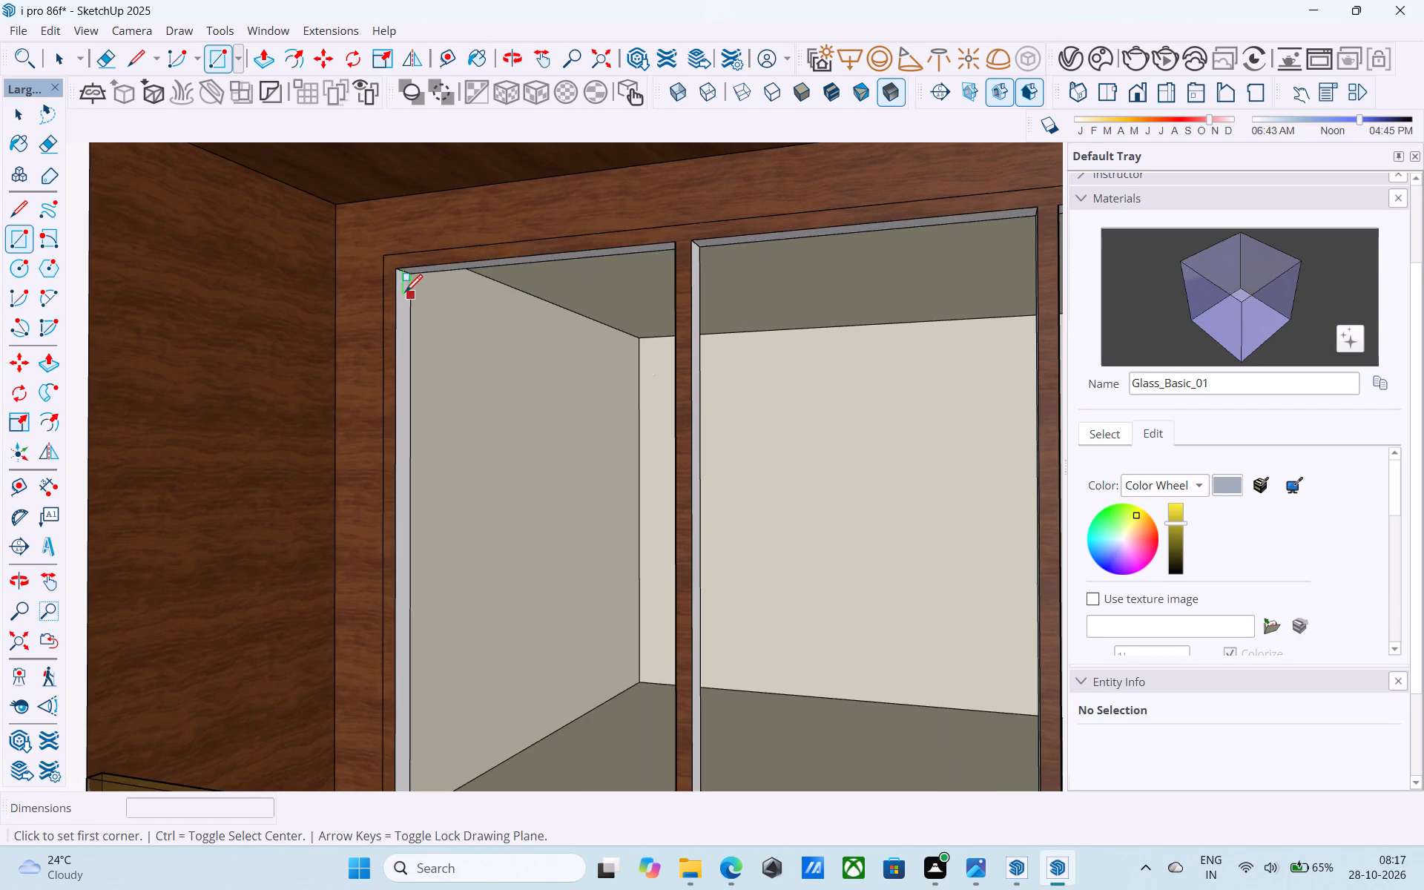
left_click(400, 274)
scroll(412, 297, "down", 5)
middle_click_drag(446, 393, 541, 570)
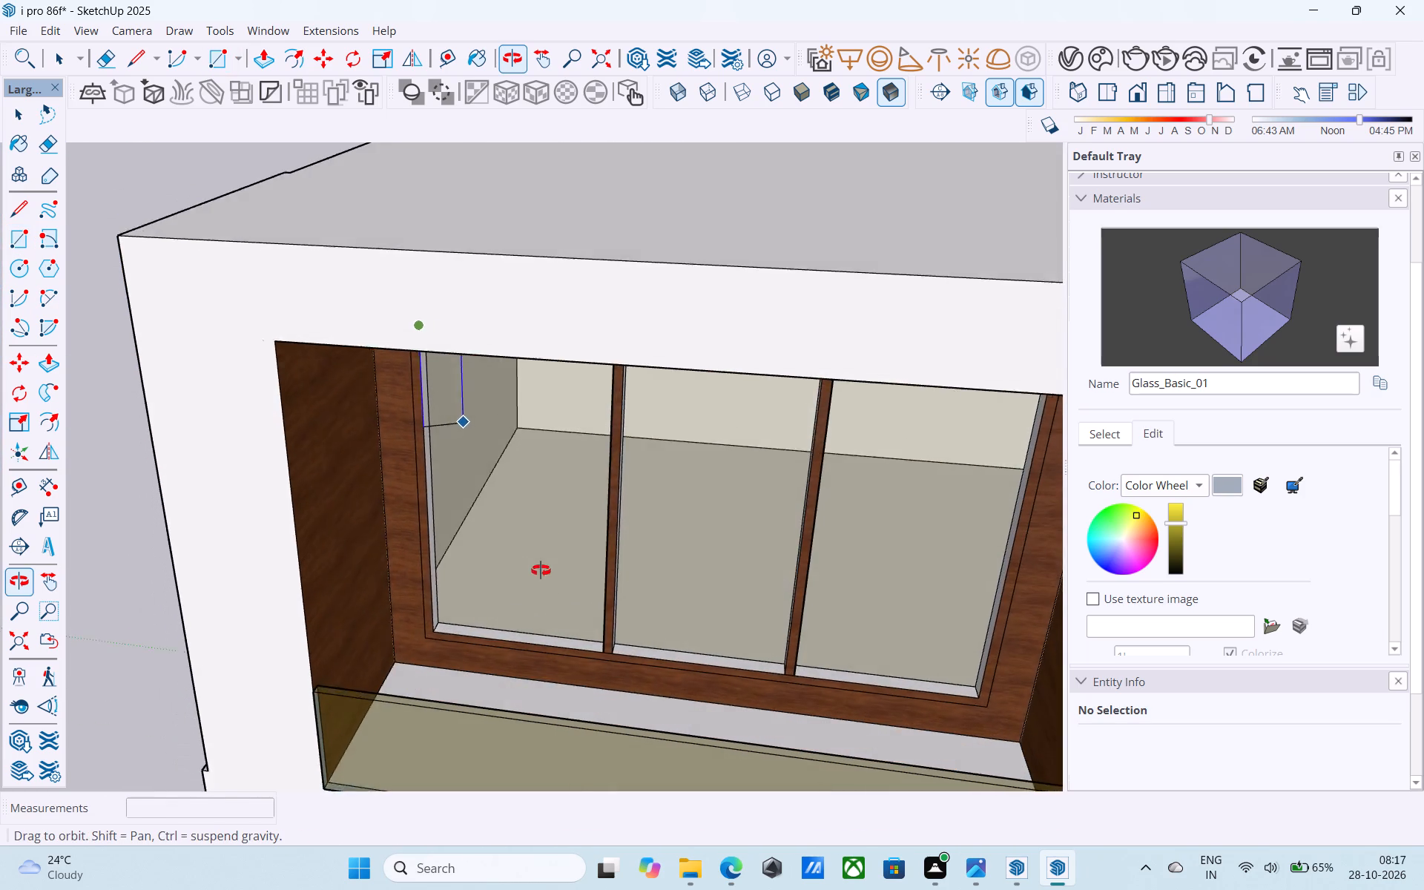
middle_click_drag(541, 570, 556, 590)
left_click(612, 646)
Draw rectangle faces filling the middle and right pane openings of the top-floor three-pane balcony window, the right one 9' 3" by 4' 9".
scroll(685, 583, "down", 5)
middle_click_drag(685, 582, 365, 392)
scroll(416, 425, "up", 7)
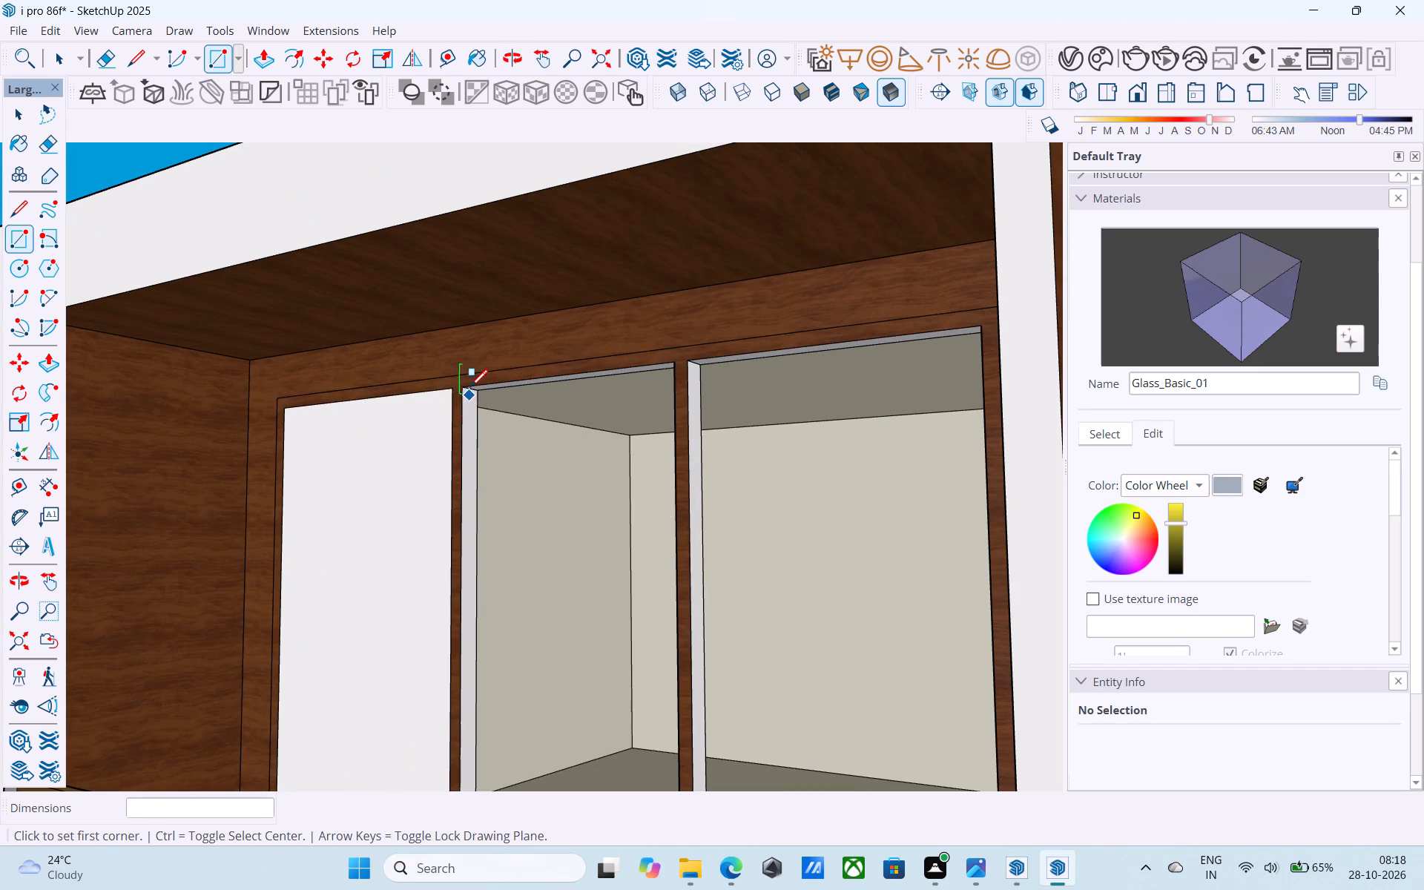
left_click(471, 385)
scroll(471, 385, "down", 6)
middle_click_drag(541, 510, 639, 515)
scroll(621, 503, "up", 5)
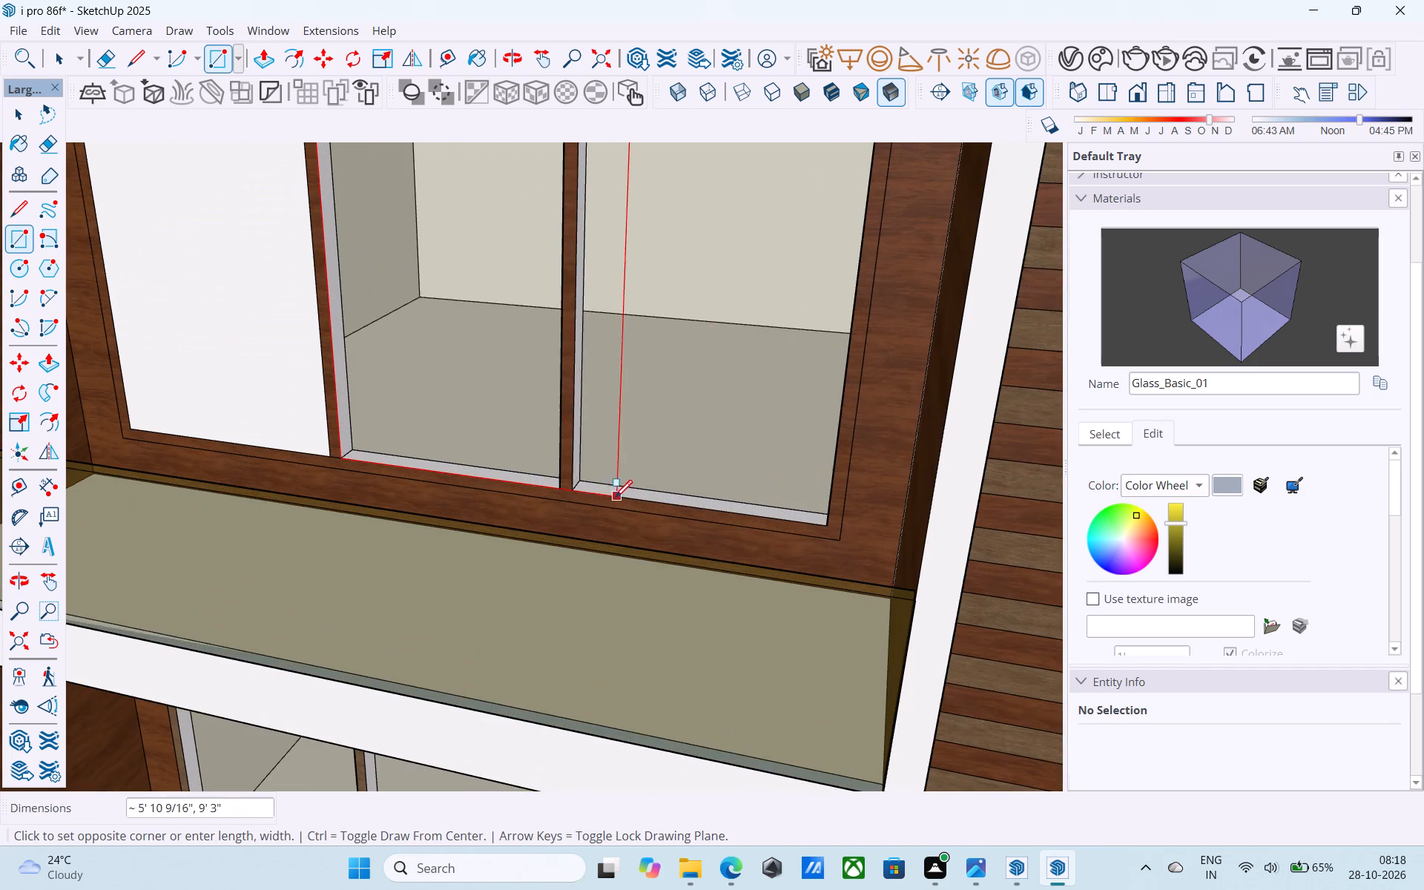
left_click(563, 487)
scroll(562, 464, "down", 5)
middle_click_drag(561, 464, 549, 446, "shift")
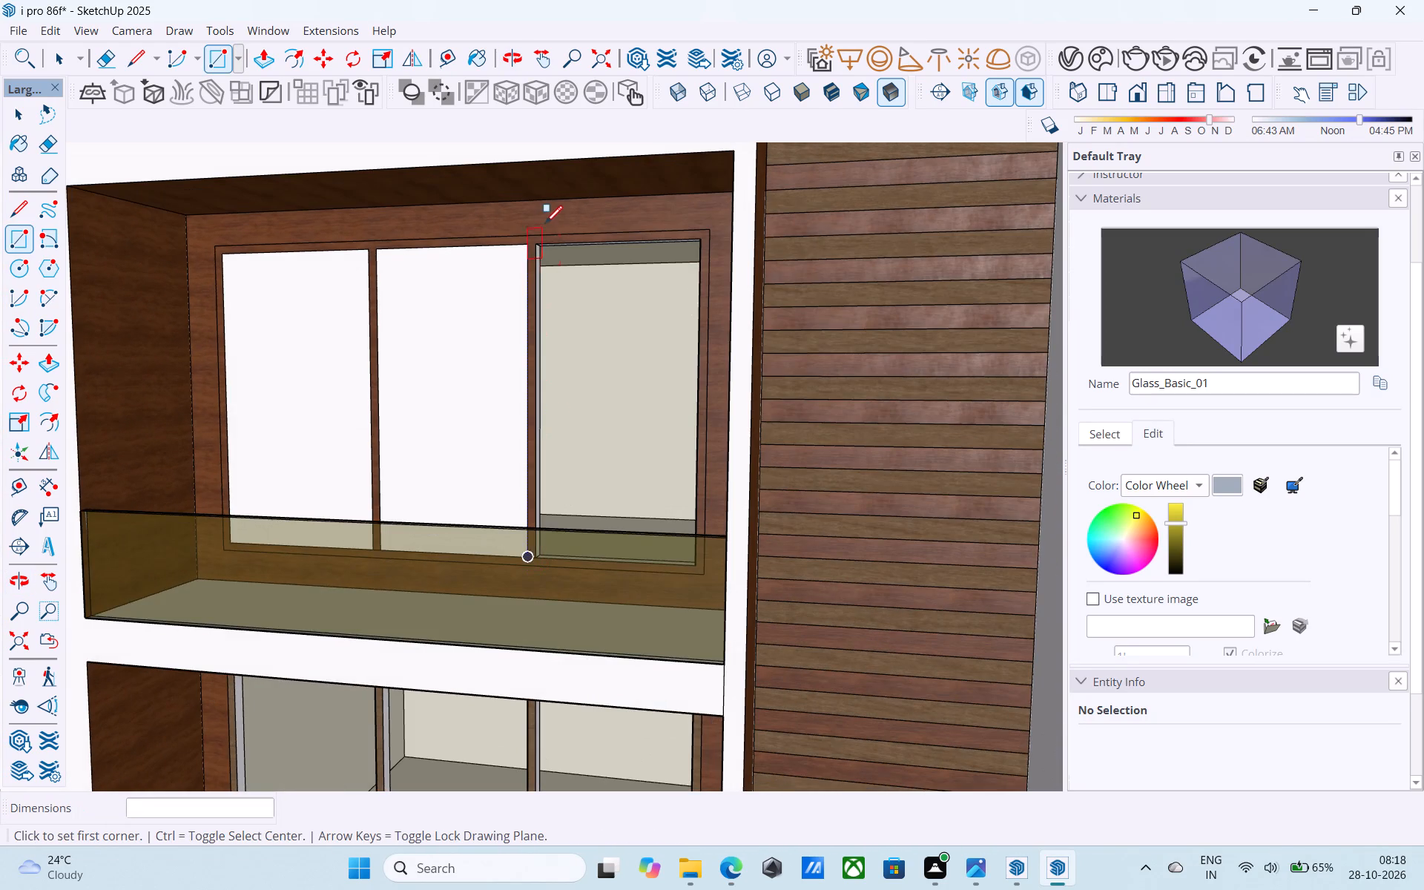
left_click(543, 248)
middle_click_drag(679, 496, 696, 575)
left_click(697, 586)
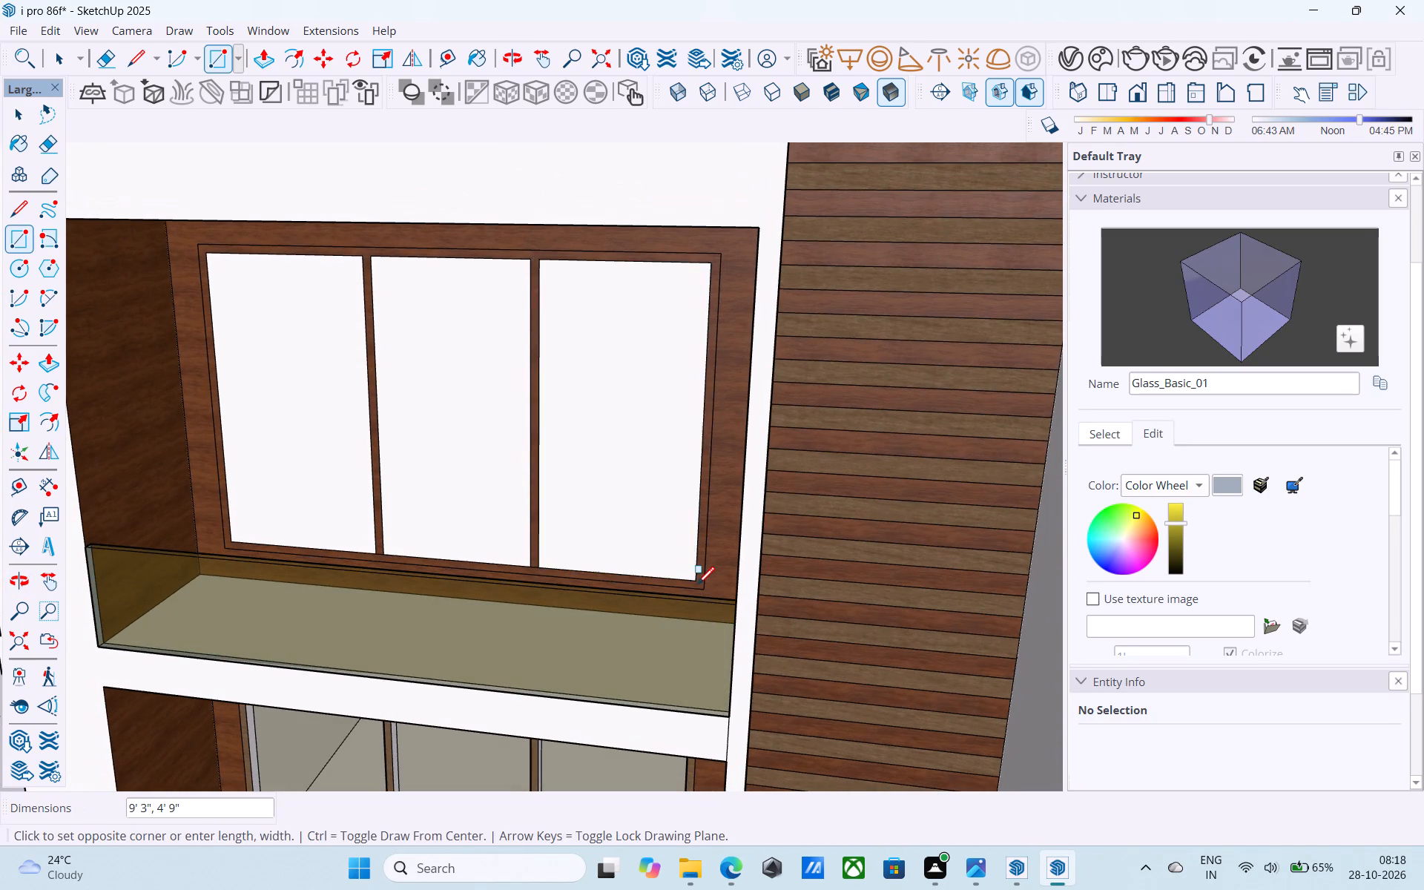
Draw rectangle faces filling both pane openings of the top-floor two-pane window beyond the slatted wall, the right one 4' 6" by 8' 6".
scroll(417, 570, "down", 13)
middle_click_drag(645, 539, 518, 386)
scroll(479, 338, "up", 9)
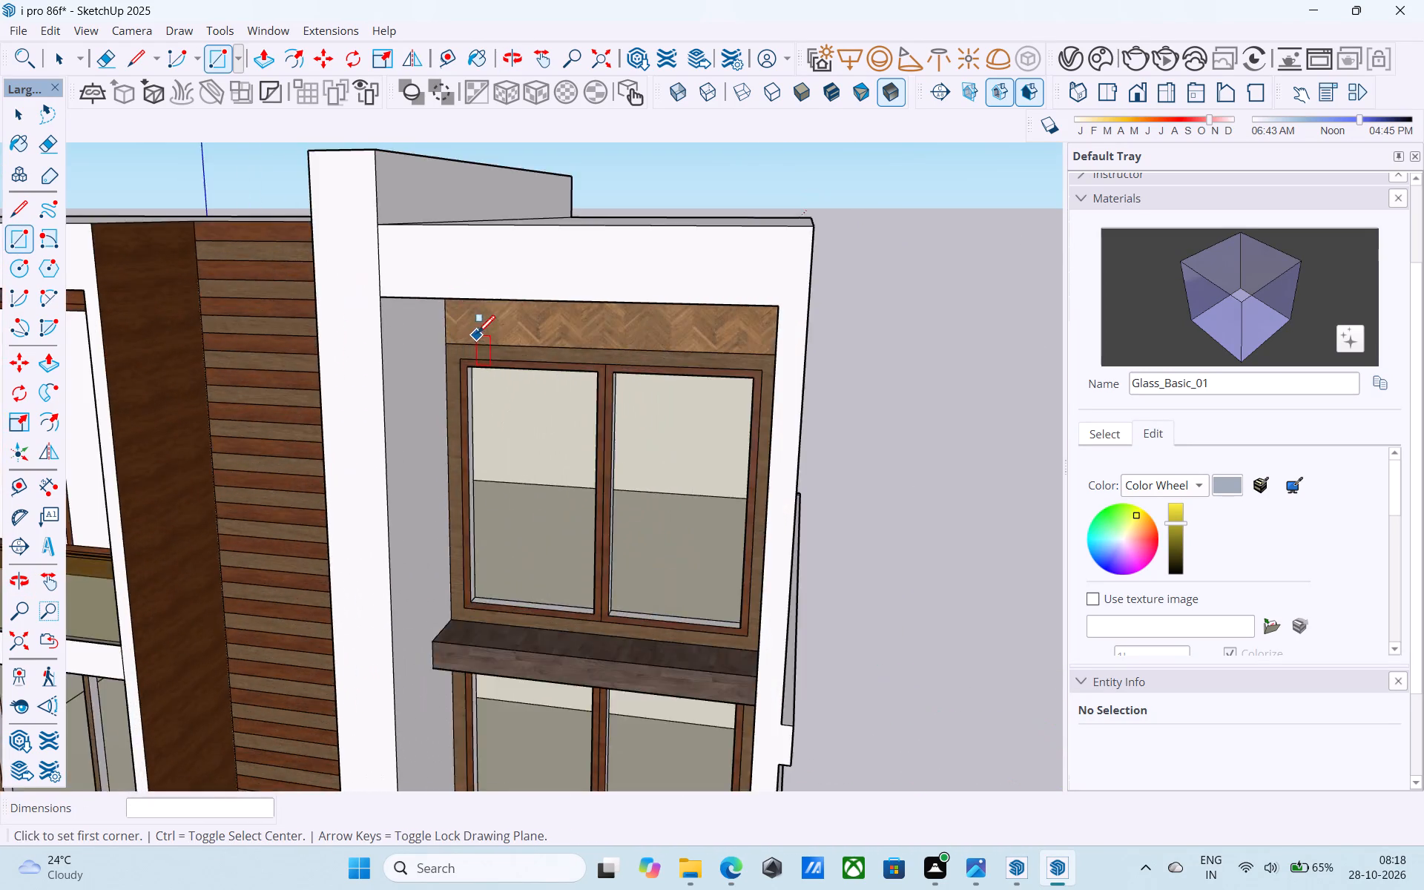
scroll(478, 334, "up", 12)
left_click(448, 398)
scroll(462, 412, "down", 5)
middle_click_drag(665, 673, 588, 415, "shift")
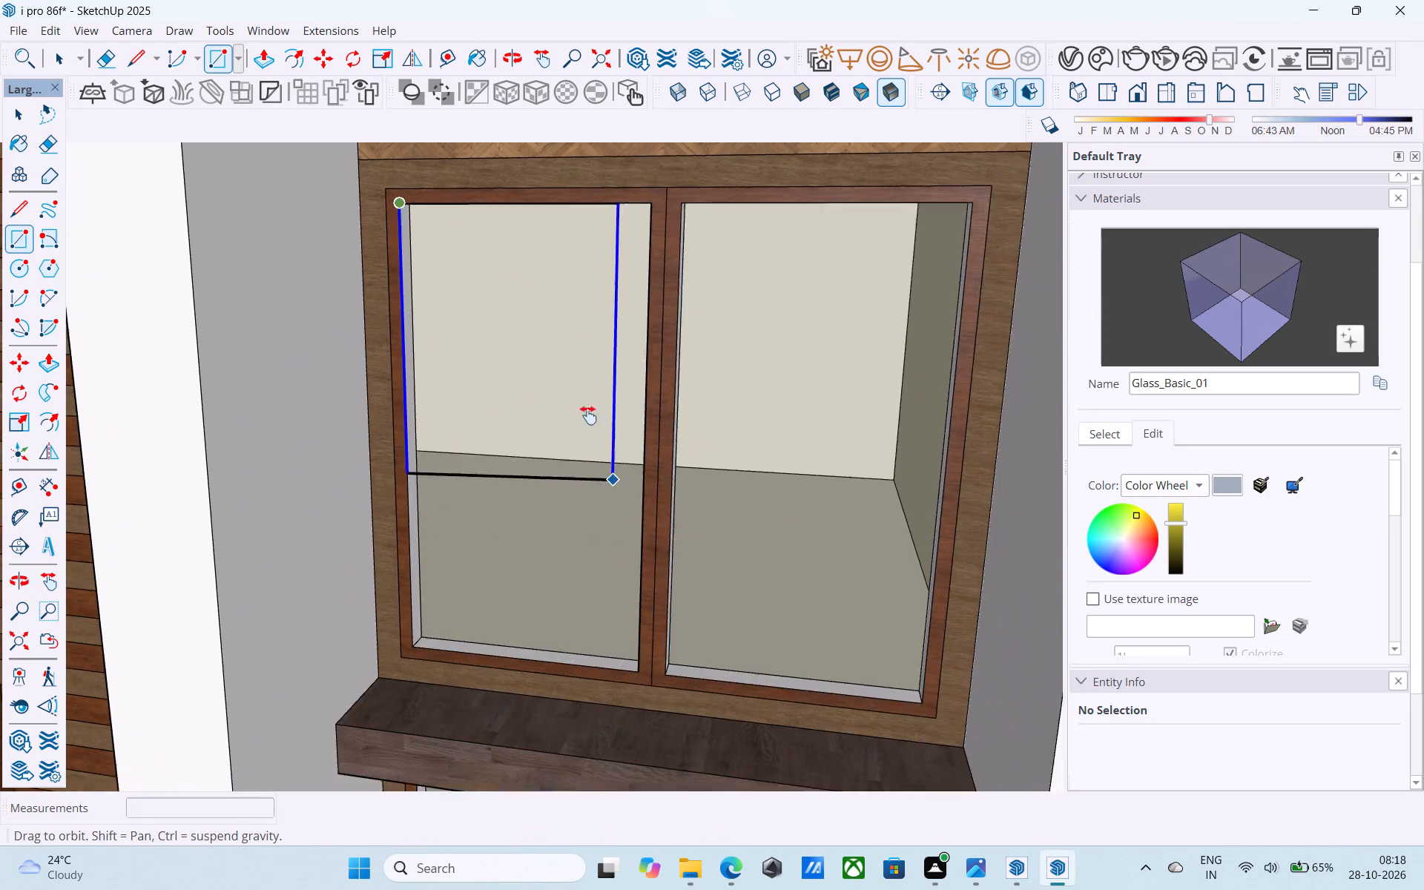
middle_click_drag(588, 415, 614, 497, "shift")
left_click(622, 616)
middle_click_drag(649, 575, 647, 519, "shift")
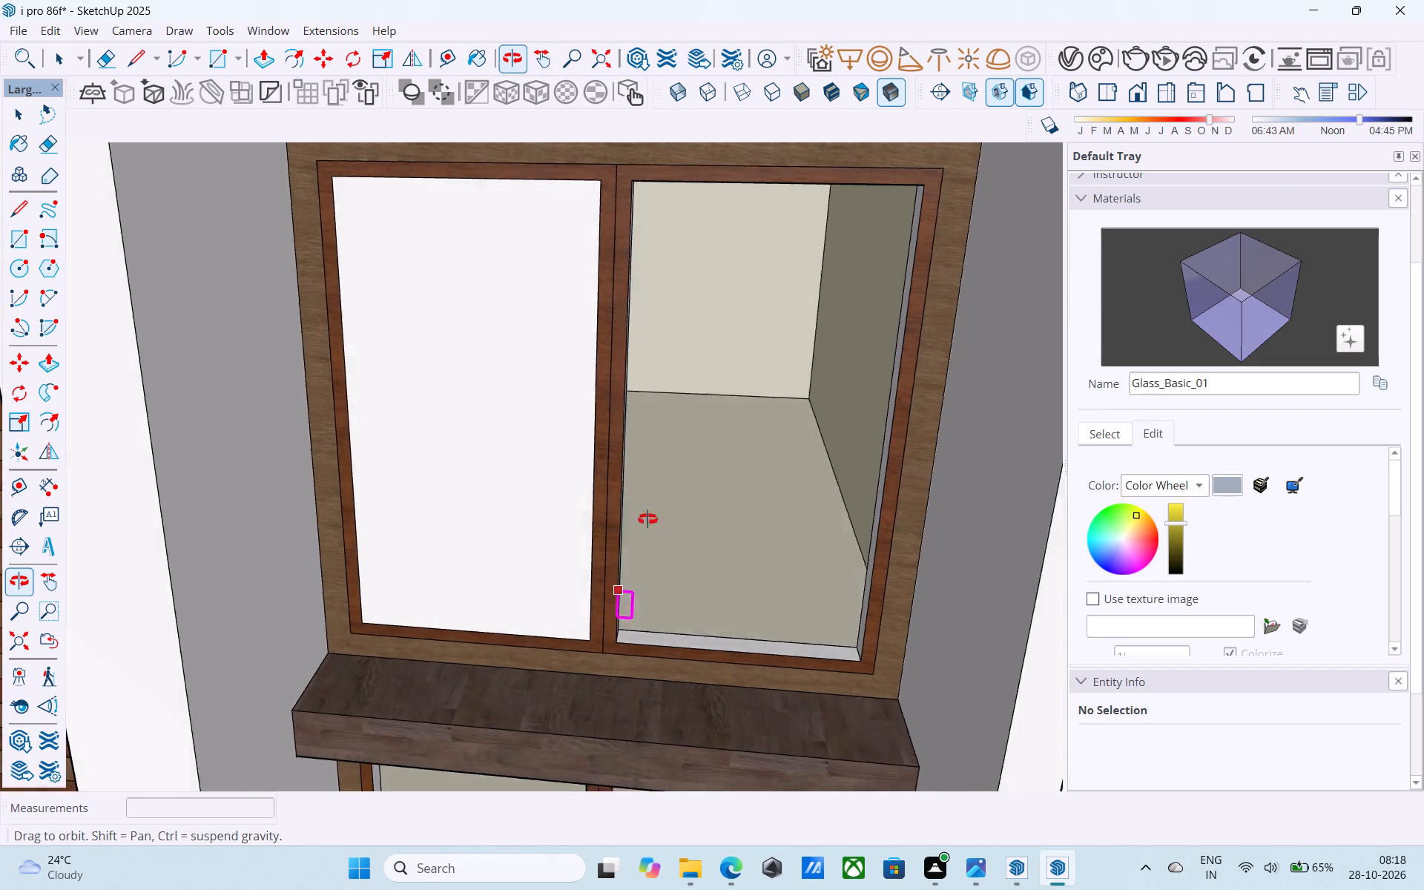
middle_click_drag(647, 519, 663, 495, "shift")
left_click(914, 156)
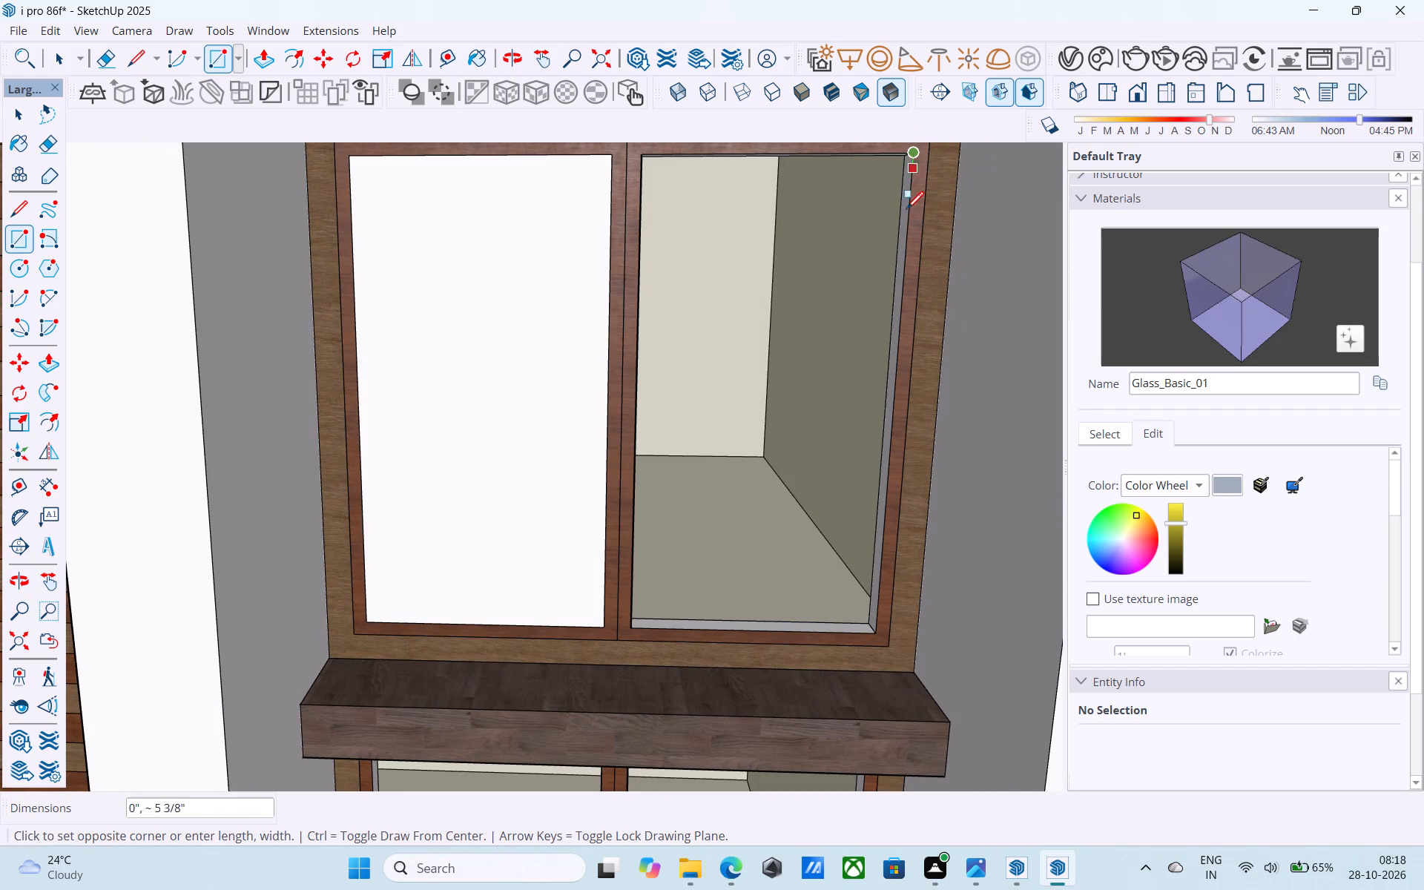
left_click(638, 627)
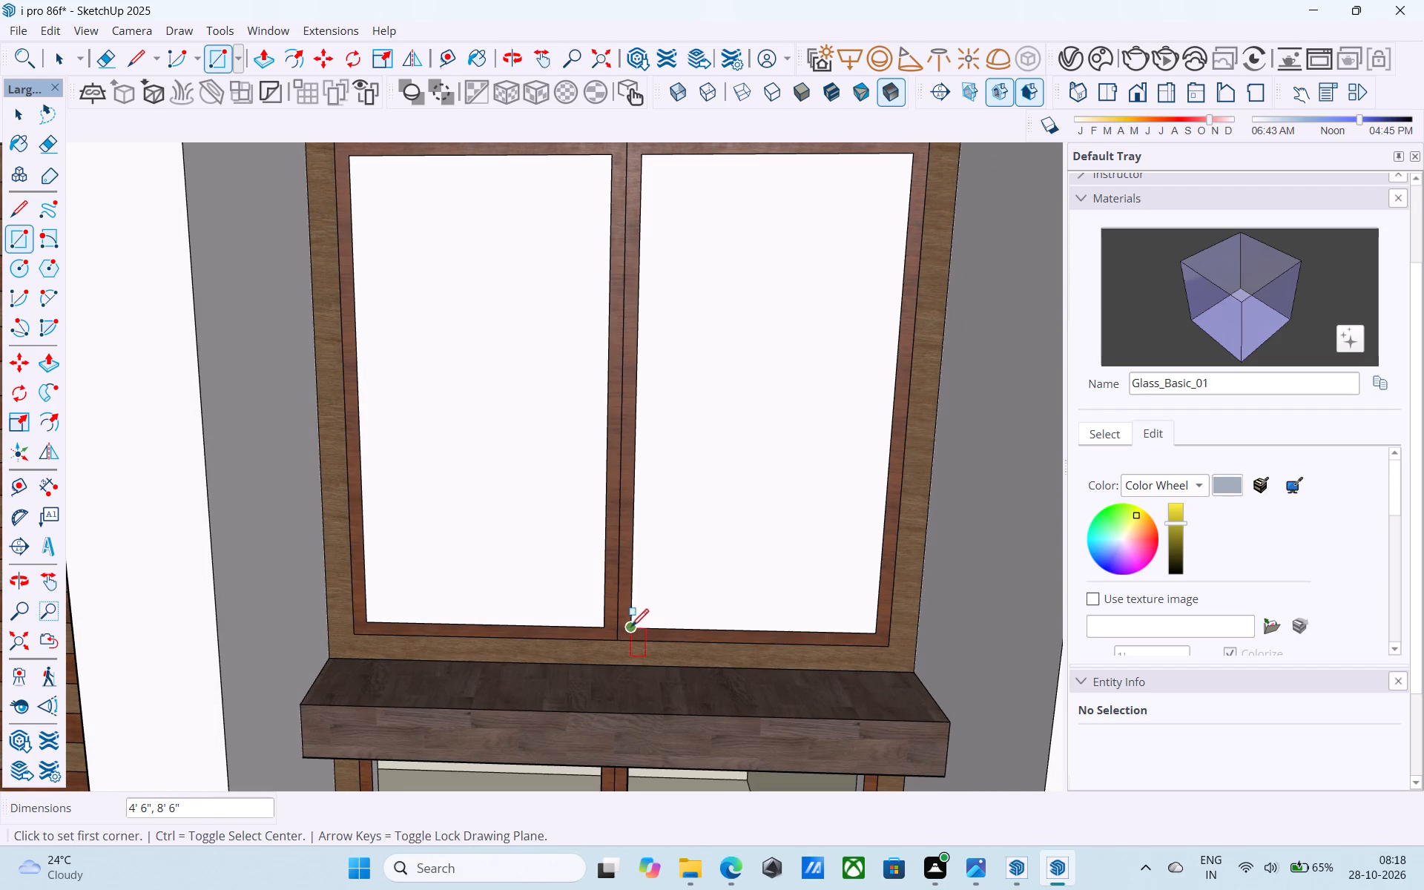
Draw 8' 6" by 4' 6" rectangle faces filling both pane openings of the two-pane window directly below, above the herringbone wood panel.
scroll(619, 604, "down", 5)
middle_click_drag(616, 664, 518, 309)
middle_click_drag(521, 402, 555, 290)
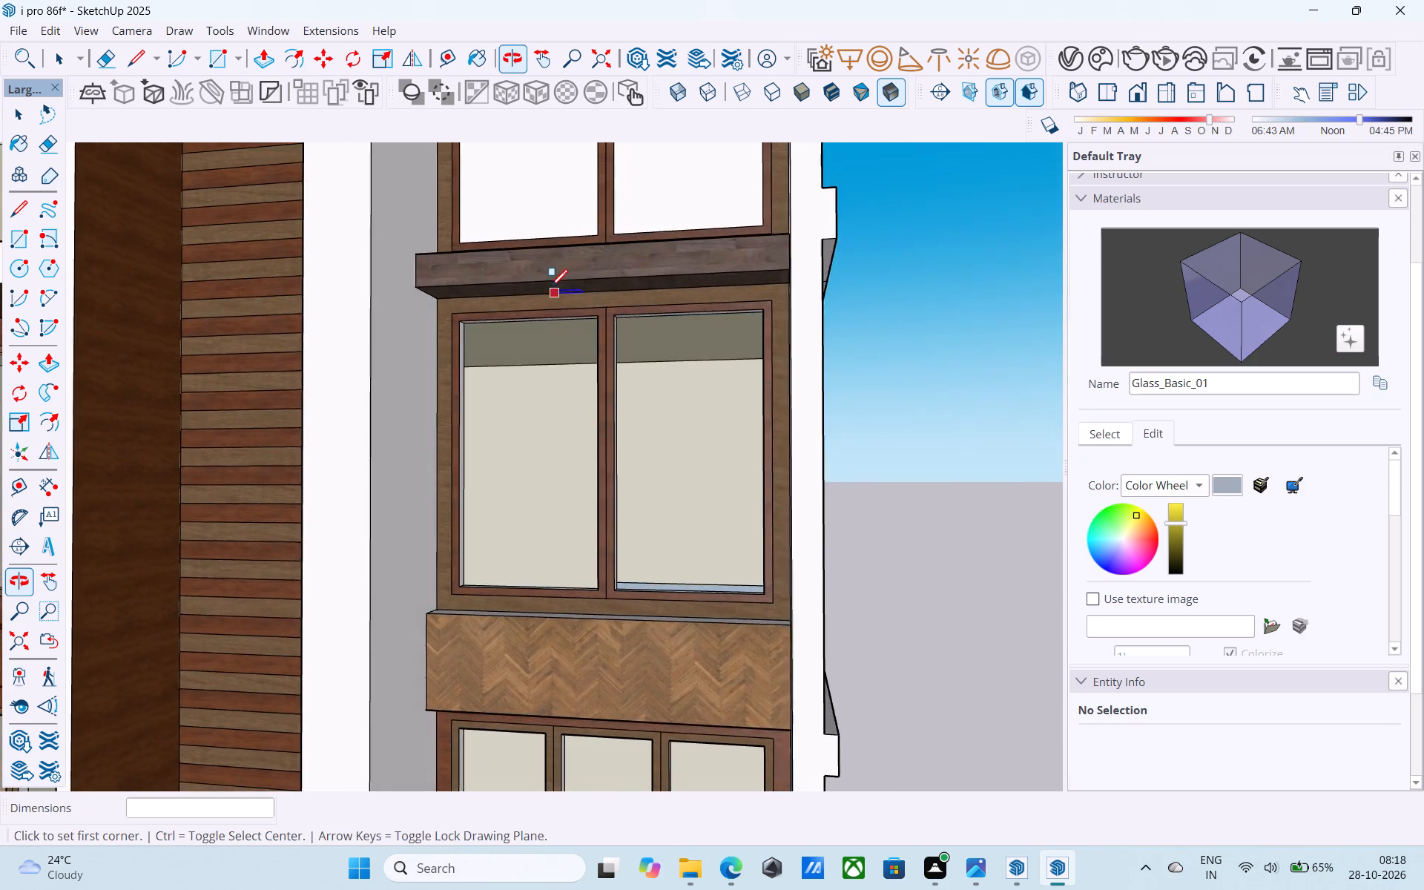
scroll(494, 325, "up", 6)
left_click(437, 317)
scroll(472, 373, "down", 4)
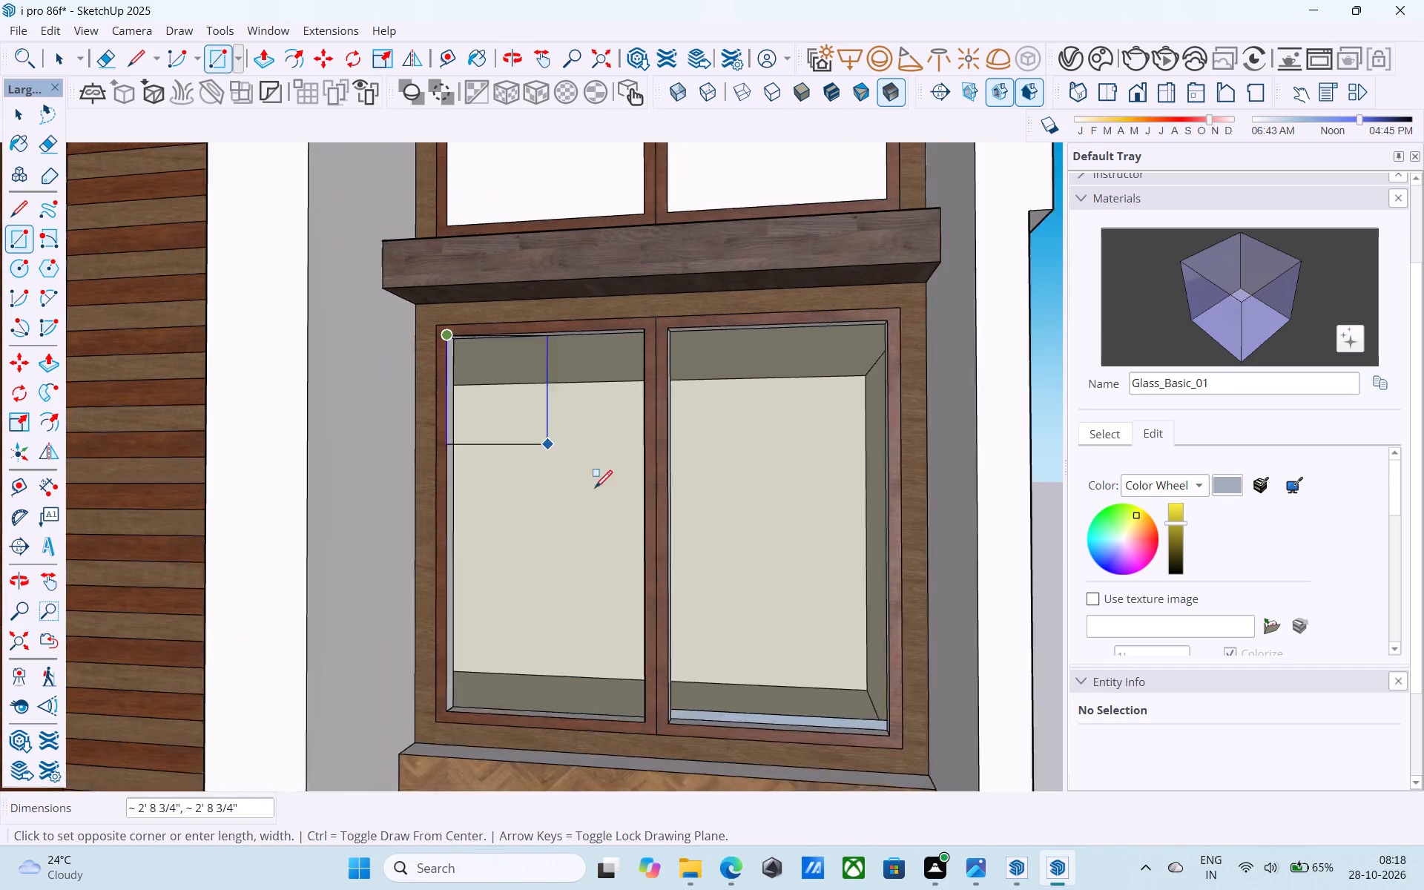
middle_click_drag(607, 517, 748, 515)
scroll(745, 568, "up", 2)
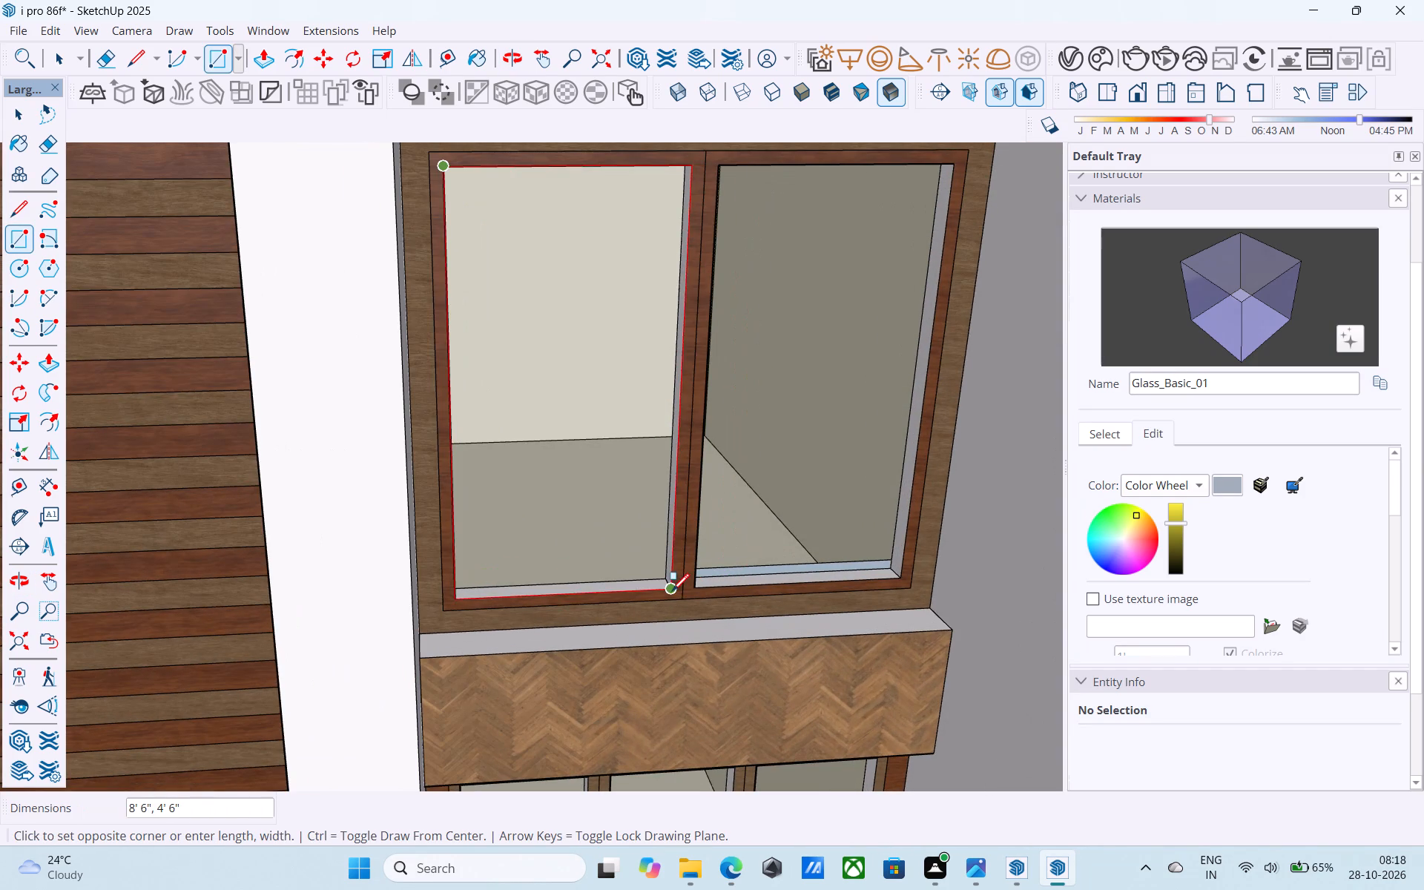
left_click(672, 593)
scroll(687, 567, "down", 4)
middle_click_drag(718, 541, 687, 421)
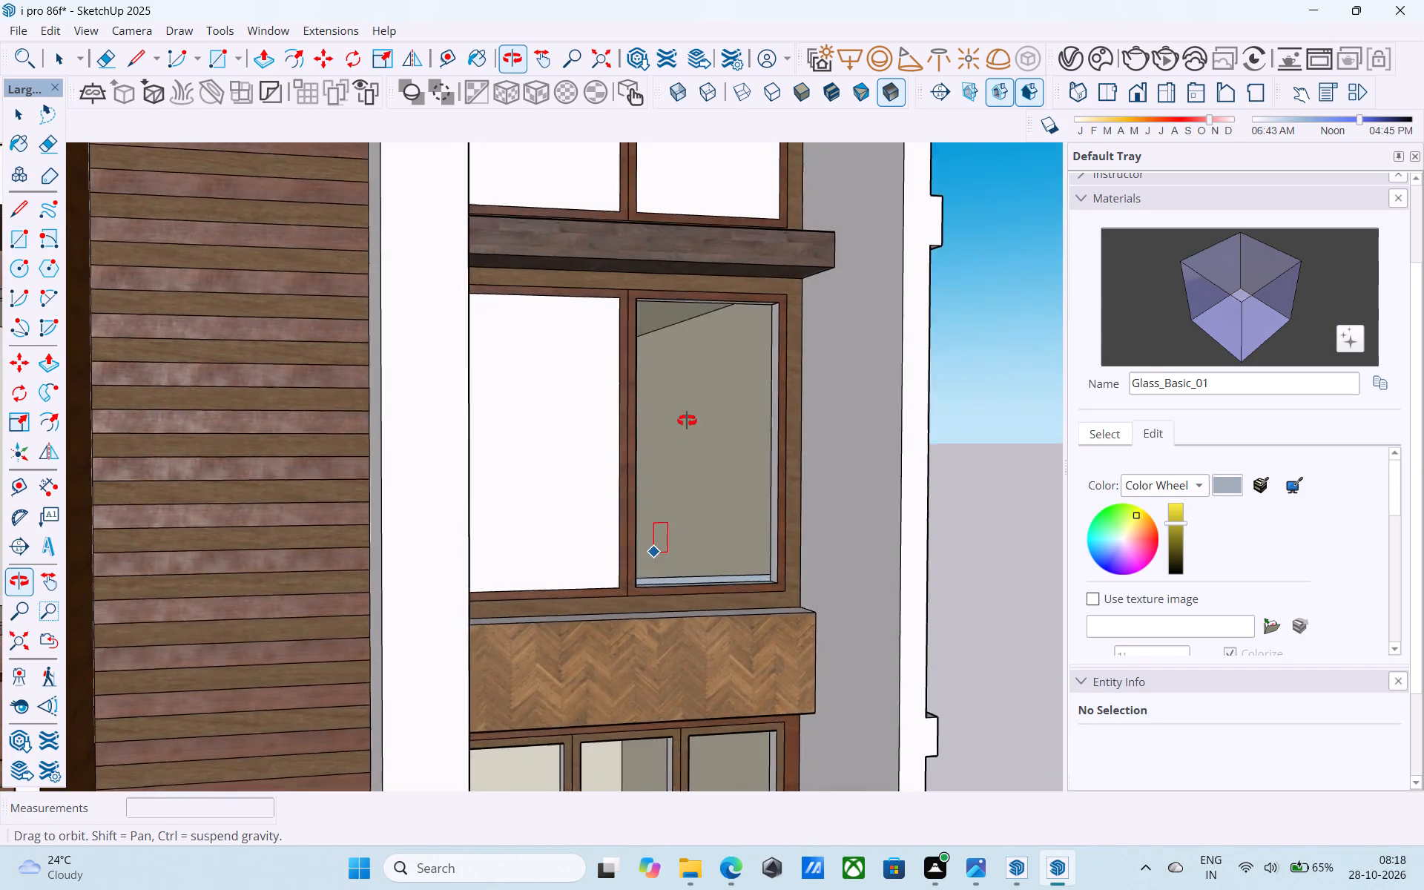
middle_click_drag(687, 421, 694, 387)
scroll(749, 325, "up", 7)
left_click(788, 290)
scroll(776, 323, "down", 4)
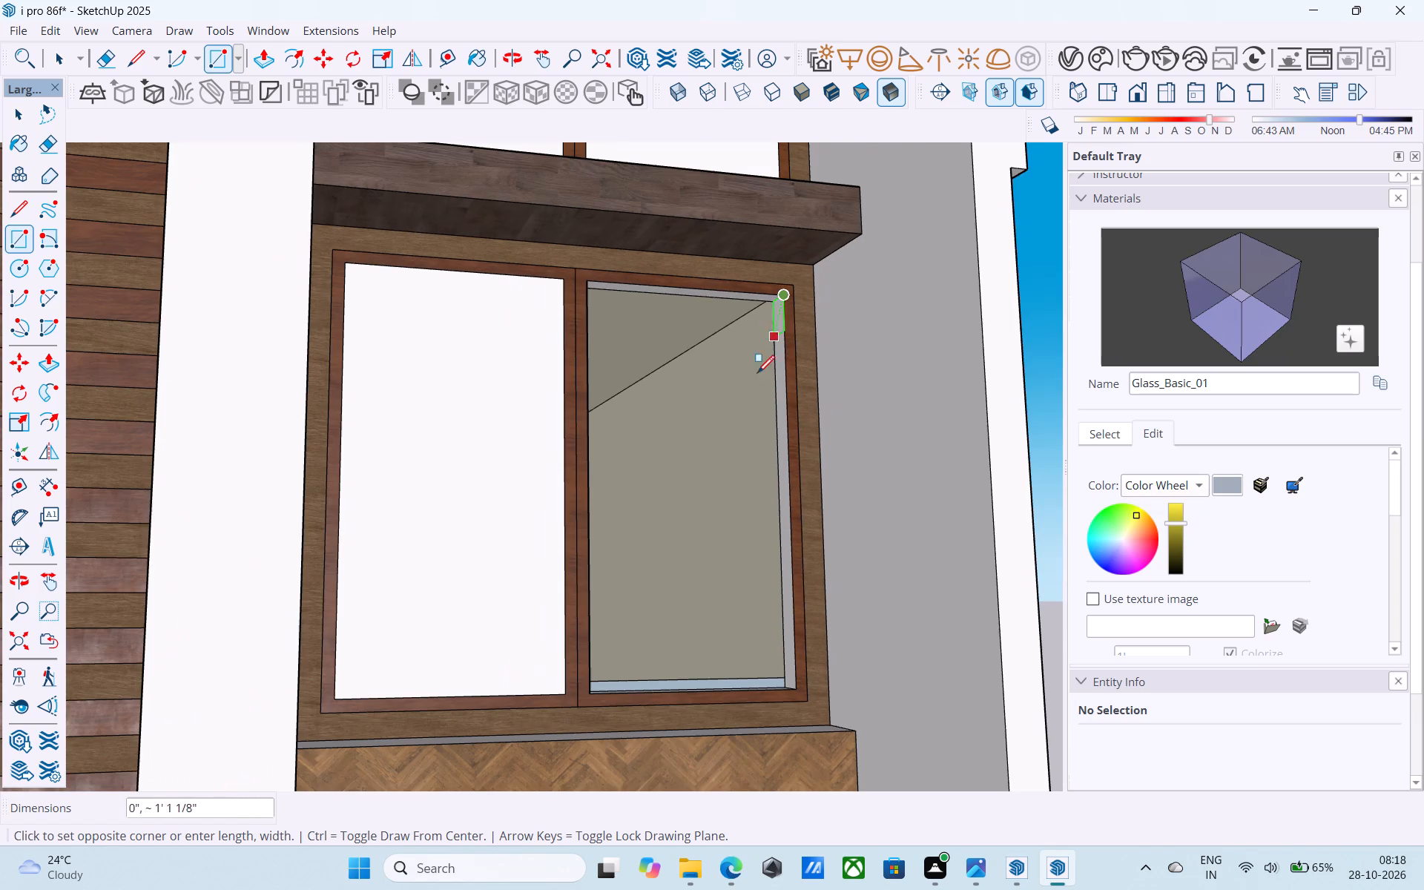
left_click(598, 694)
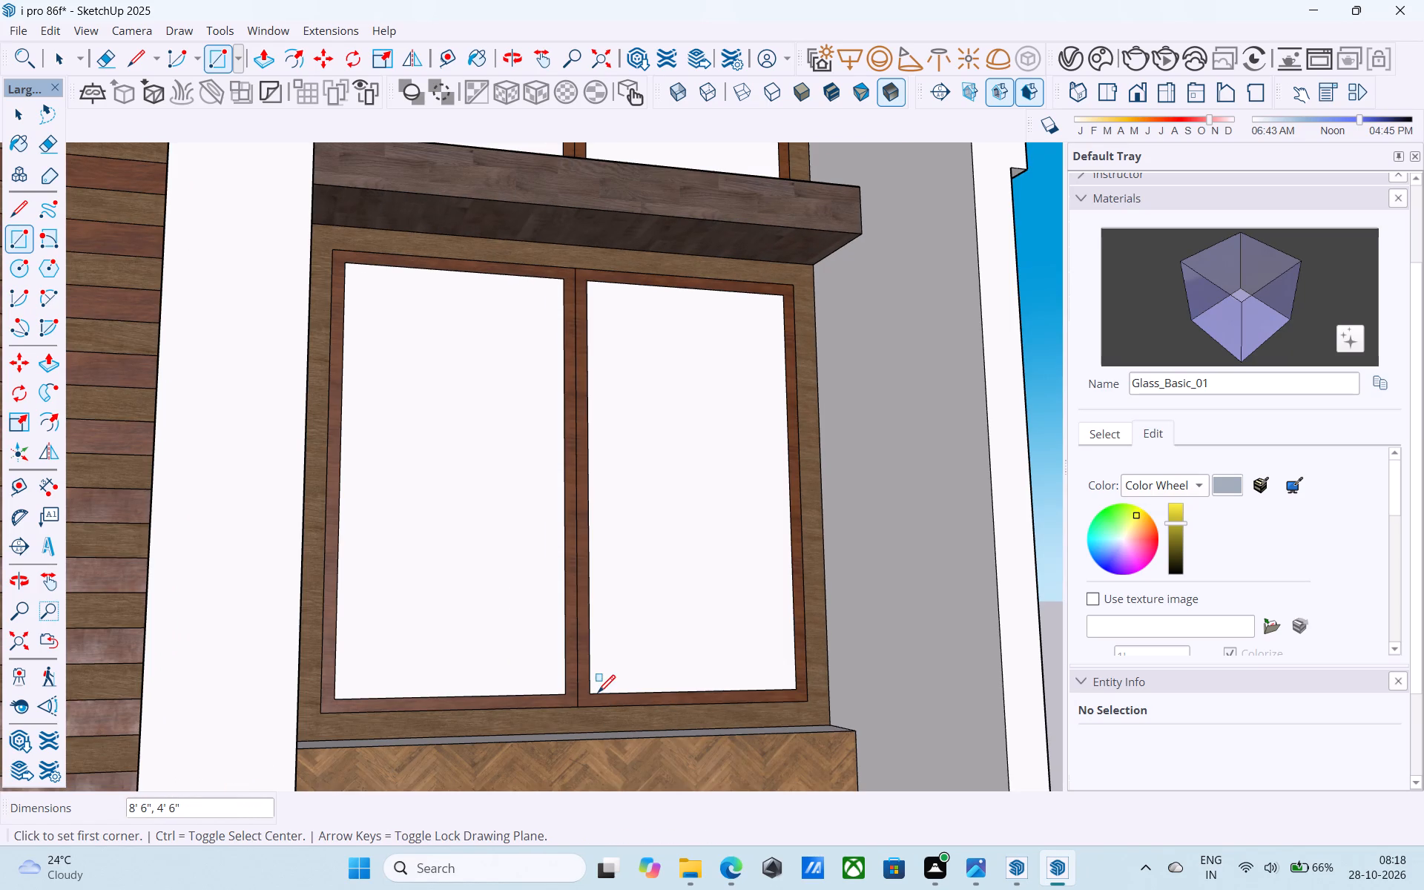
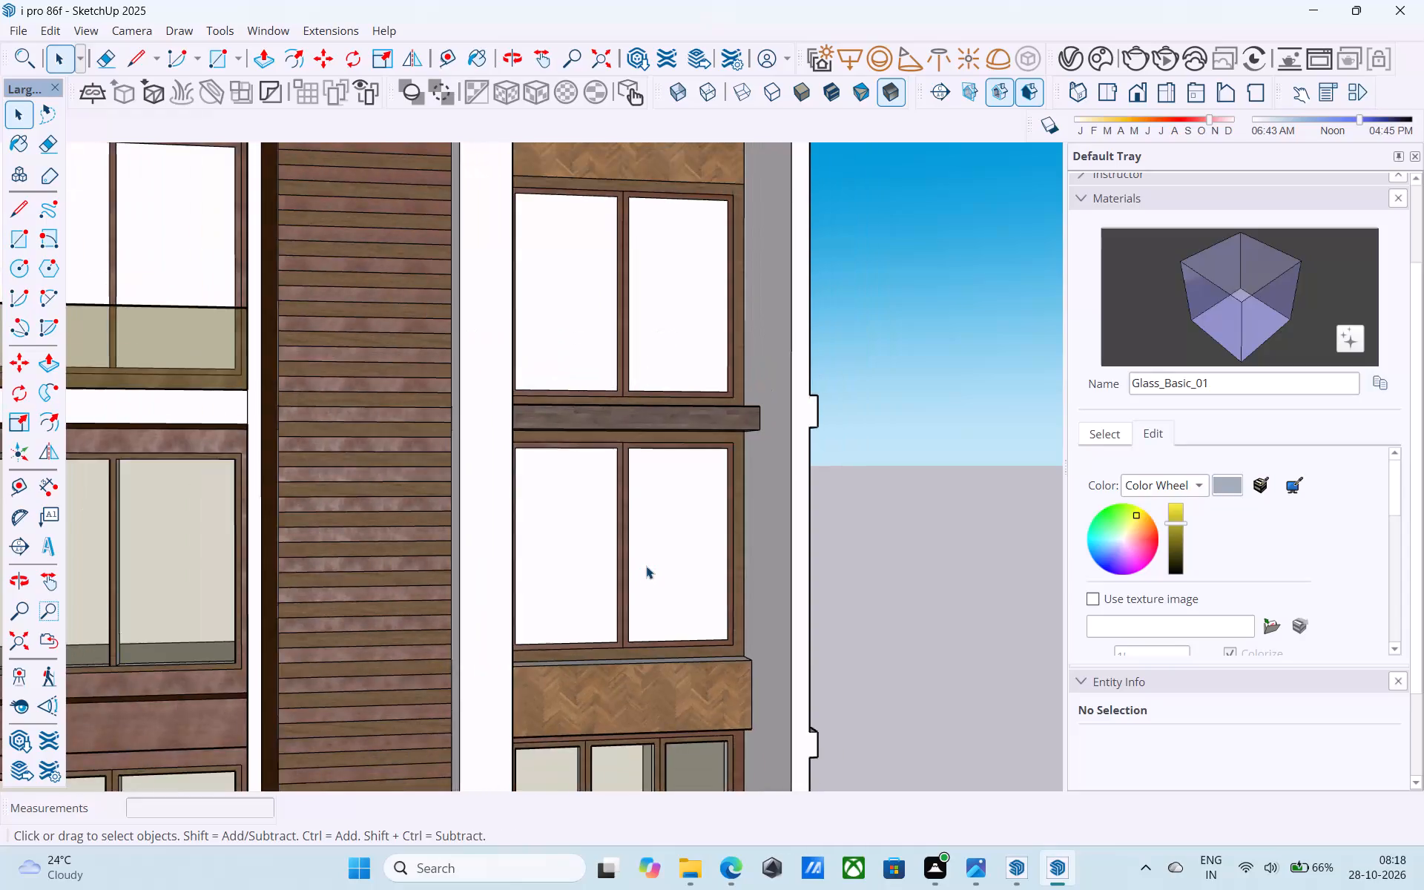
Draw a rectangle about 2' 10" by 10' 6" filling the left pane opening of the three-pane window above the ground floor.
middle_click_drag(656, 458, 526, 434)
scroll(526, 432, "up", 4)
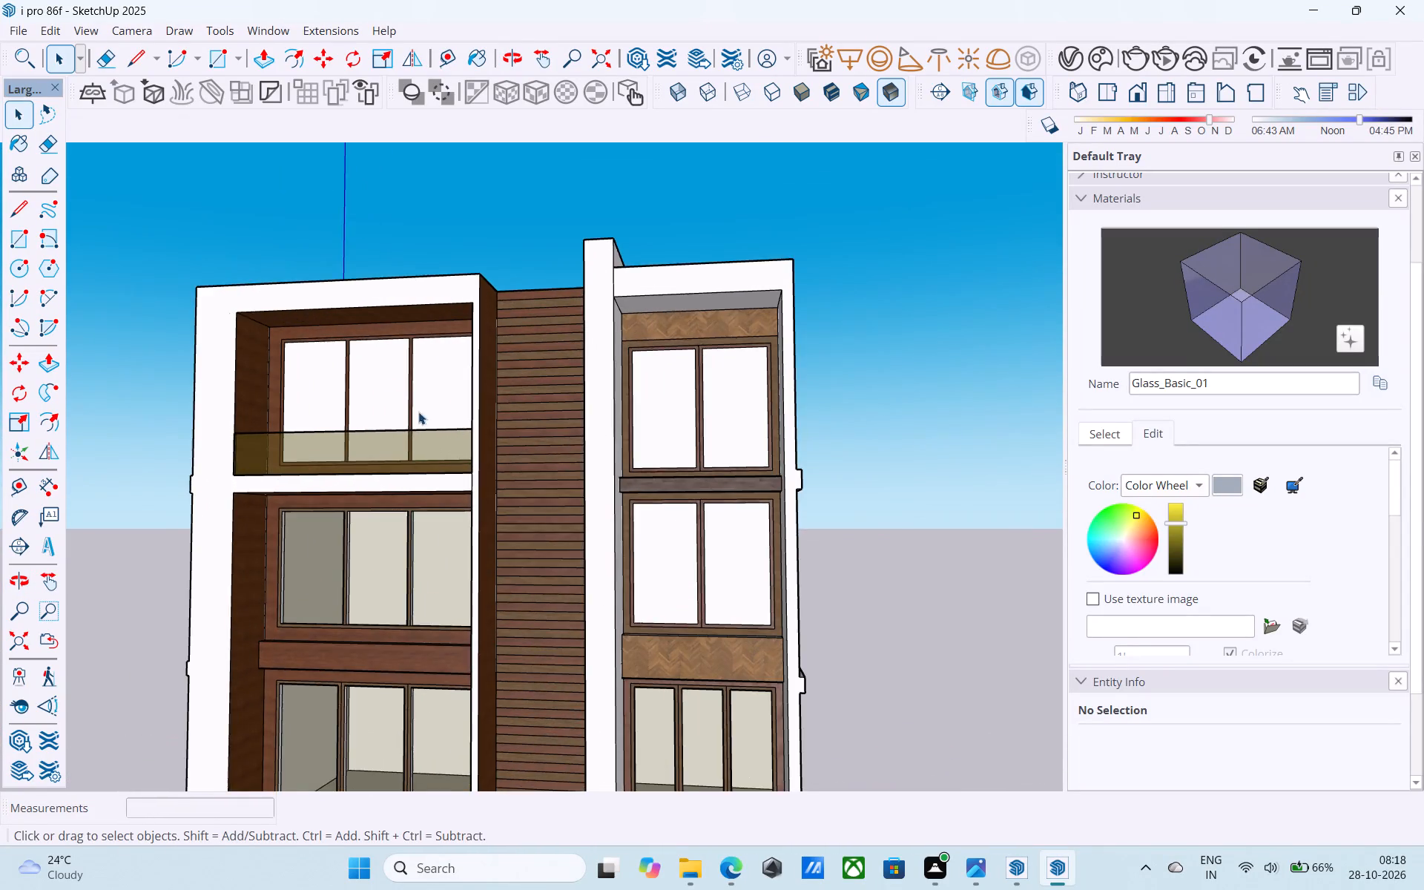
middle_click_drag(389, 393, 414, 395)
scroll(421, 368, "down", 10)
scroll(563, 466, "up", 5)
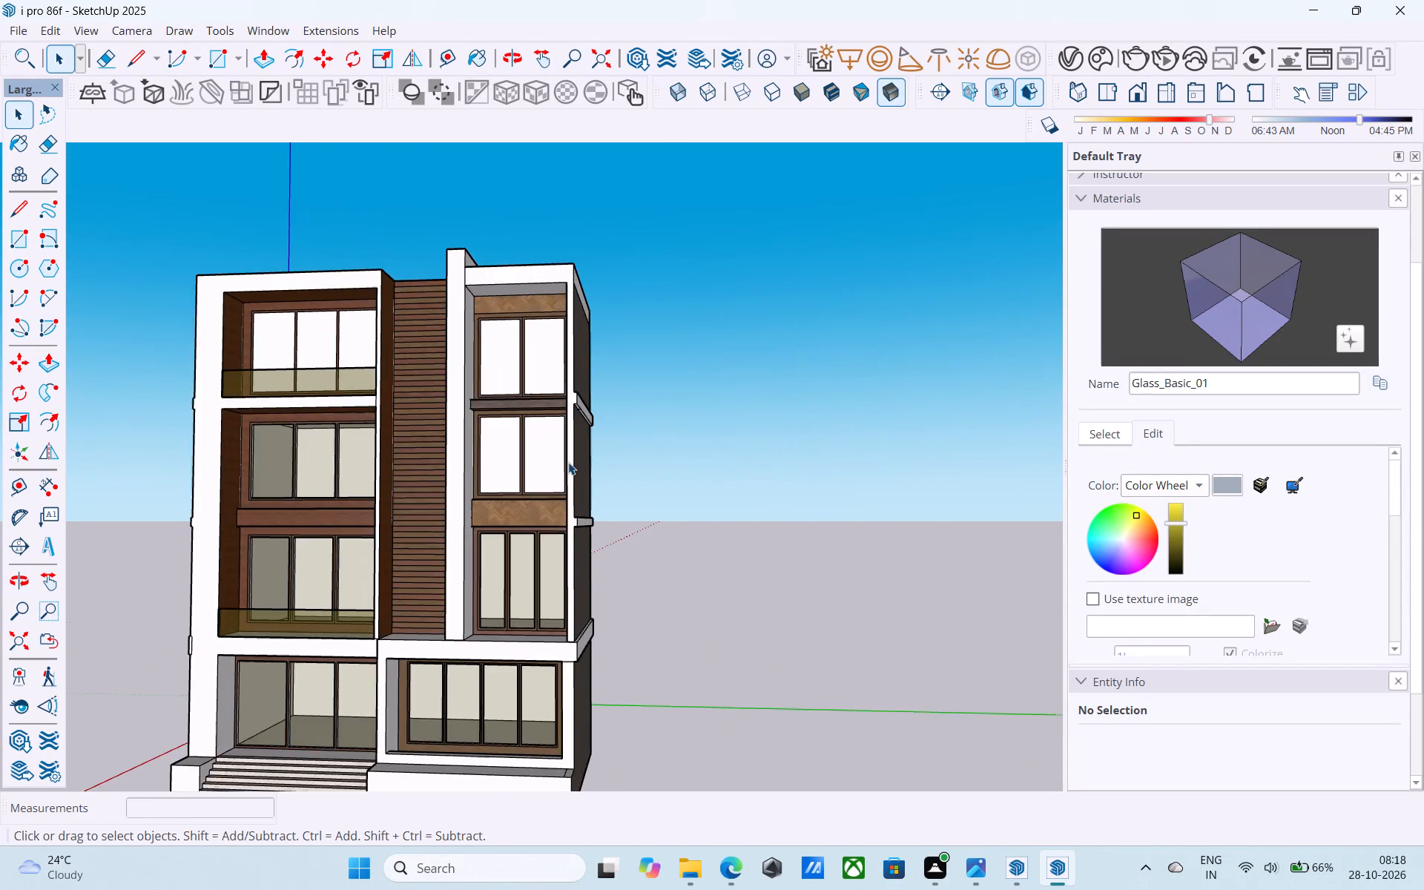
scroll(537, 555, "up", 4)
scroll(507, 337, "down", 5)
scroll(493, 280, "down", 6)
scroll(527, 388, "up", 13)
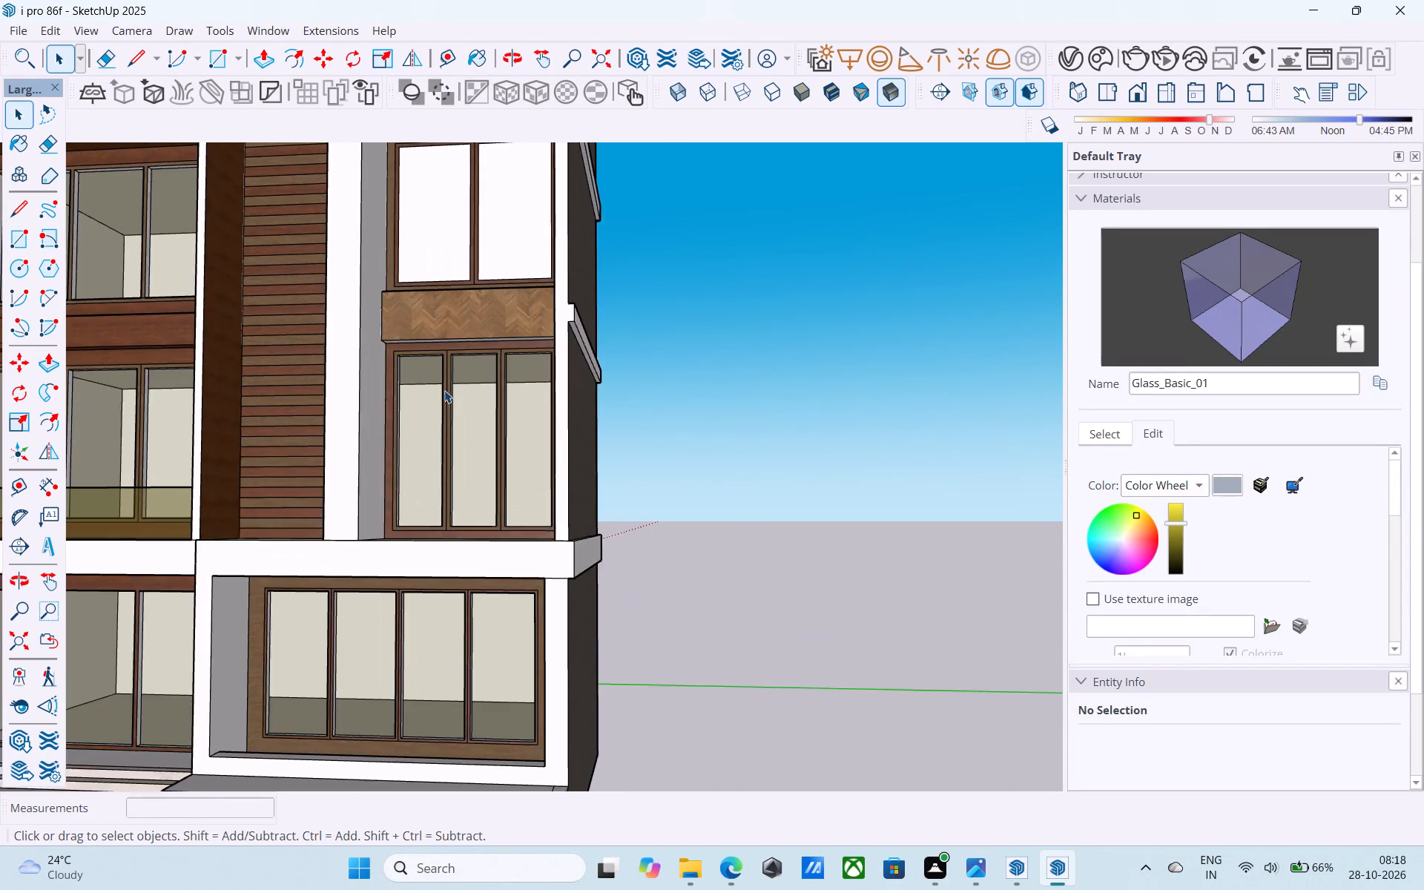
scroll(442, 390, "down", 1)
middle_click_drag(438, 390, 413, 357)
scroll(411, 356, "up", 6)
middle_click_drag(409, 358, 385, 358)
key("r")
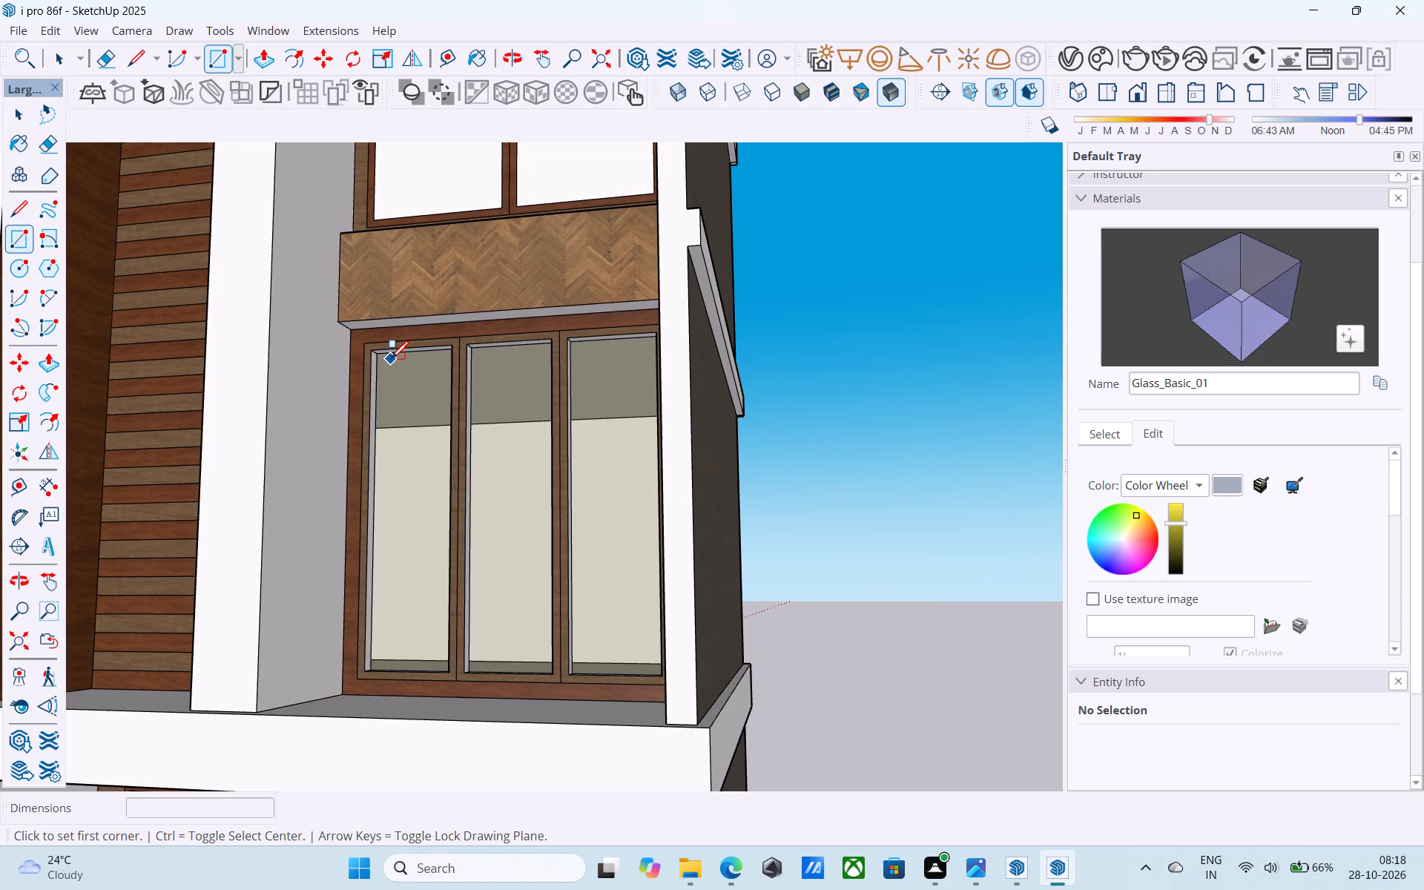
scroll(391, 360, "up", 7)
left_click(352, 342)
scroll(357, 334, "down", 5)
middle_click_drag(464, 457, 449, 302, "shift")
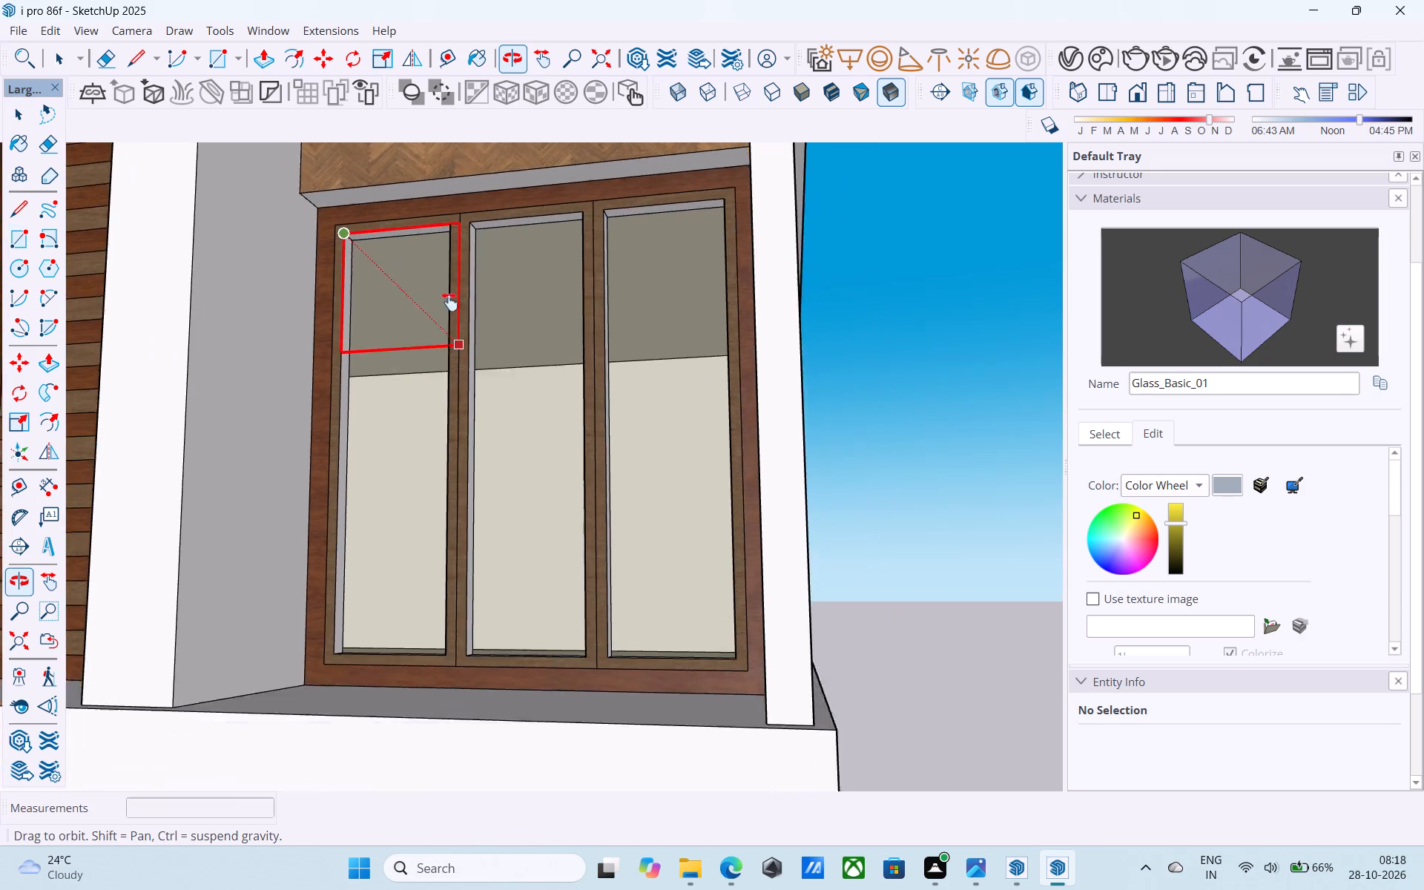
middle_click_drag(449, 302, 708, 462, "shift")
middle_click_drag(656, 636, 496, 505, "shift")
scroll(442, 553, "up", 4)
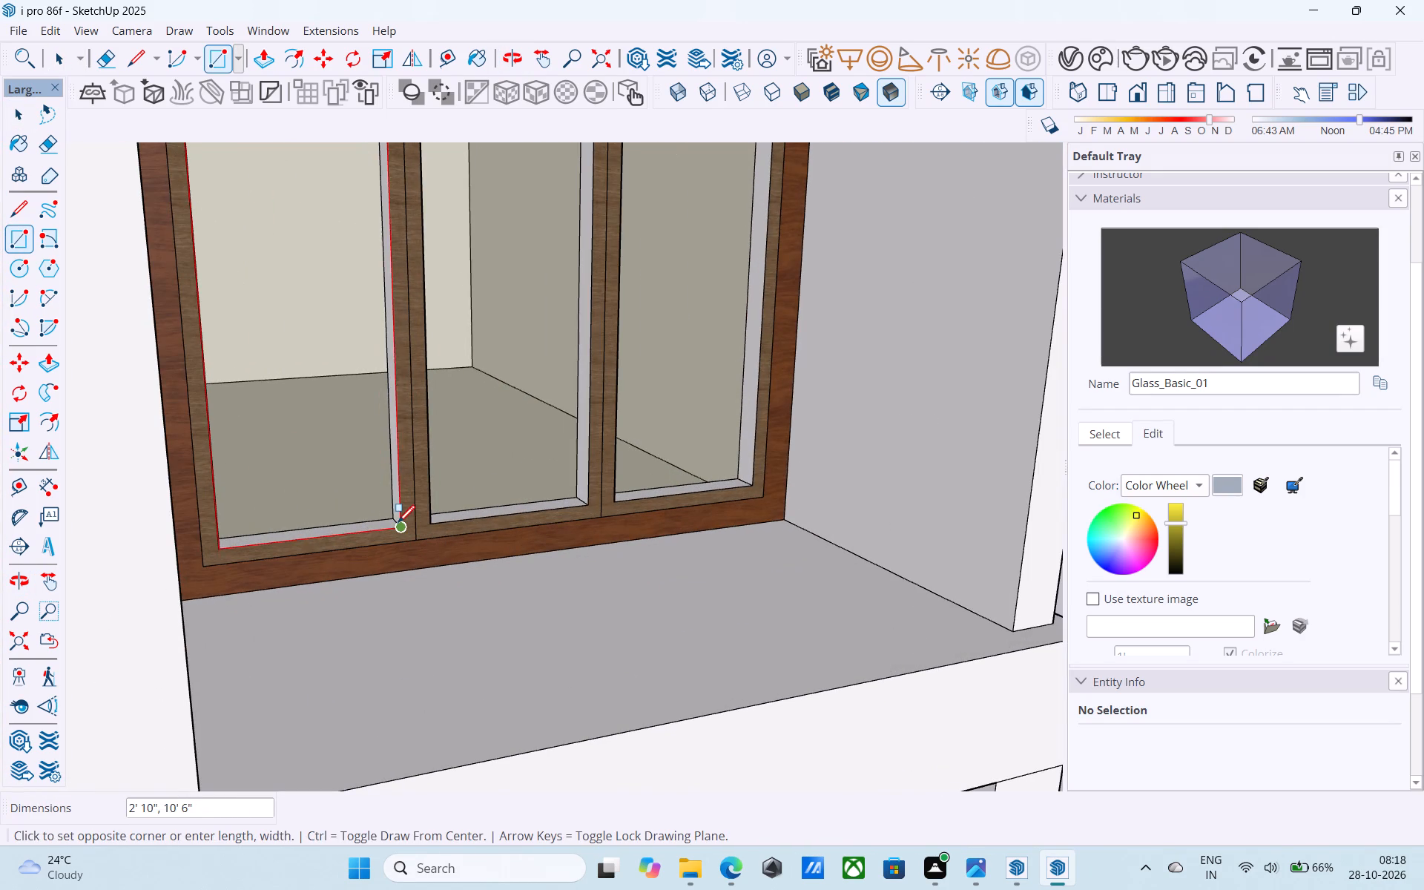
left_click(398, 524)
Draw a rectangle about 2' 10" by 10' 6" filling the middle pane opening of the same three-pane window.
scroll(444, 423, "down", 5)
middle_click_drag(441, 418, 423, 630, "shift")
scroll(534, 292, "up", 6)
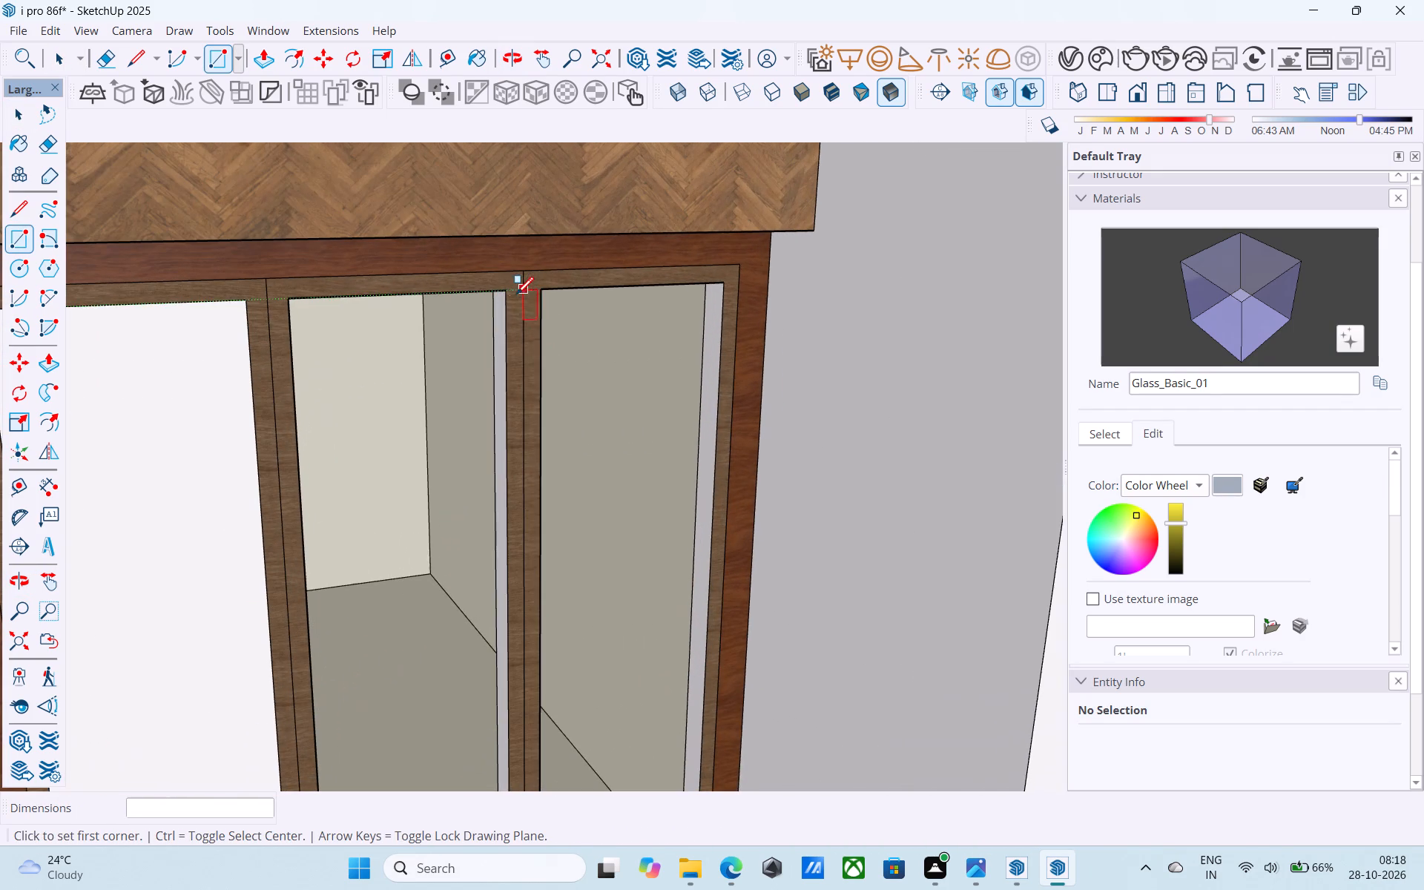
left_click(503, 294)
scroll(516, 386, "down", 4)
middle_click_drag(530, 486, 516, 272)
scroll(452, 535, "up", 2)
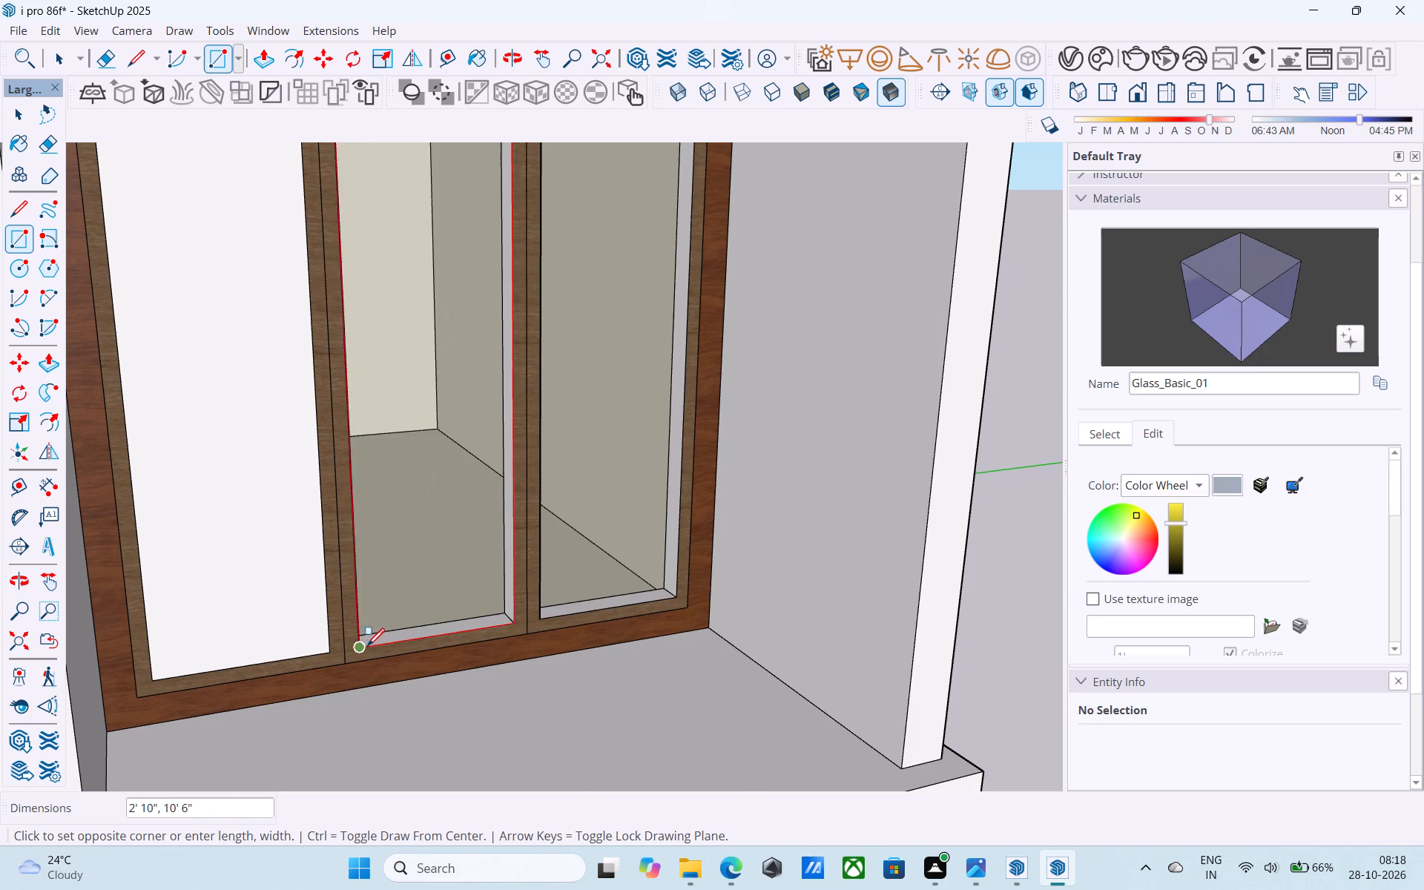
left_click(363, 647)
Draw a rectangle about 2' 10" by 10' 6" filling the right pane opening of the three-pane window.
scroll(392, 574, "down", 5)
middle_click_drag(547, 370, 510, 333)
scroll(521, 372, "up", 5)
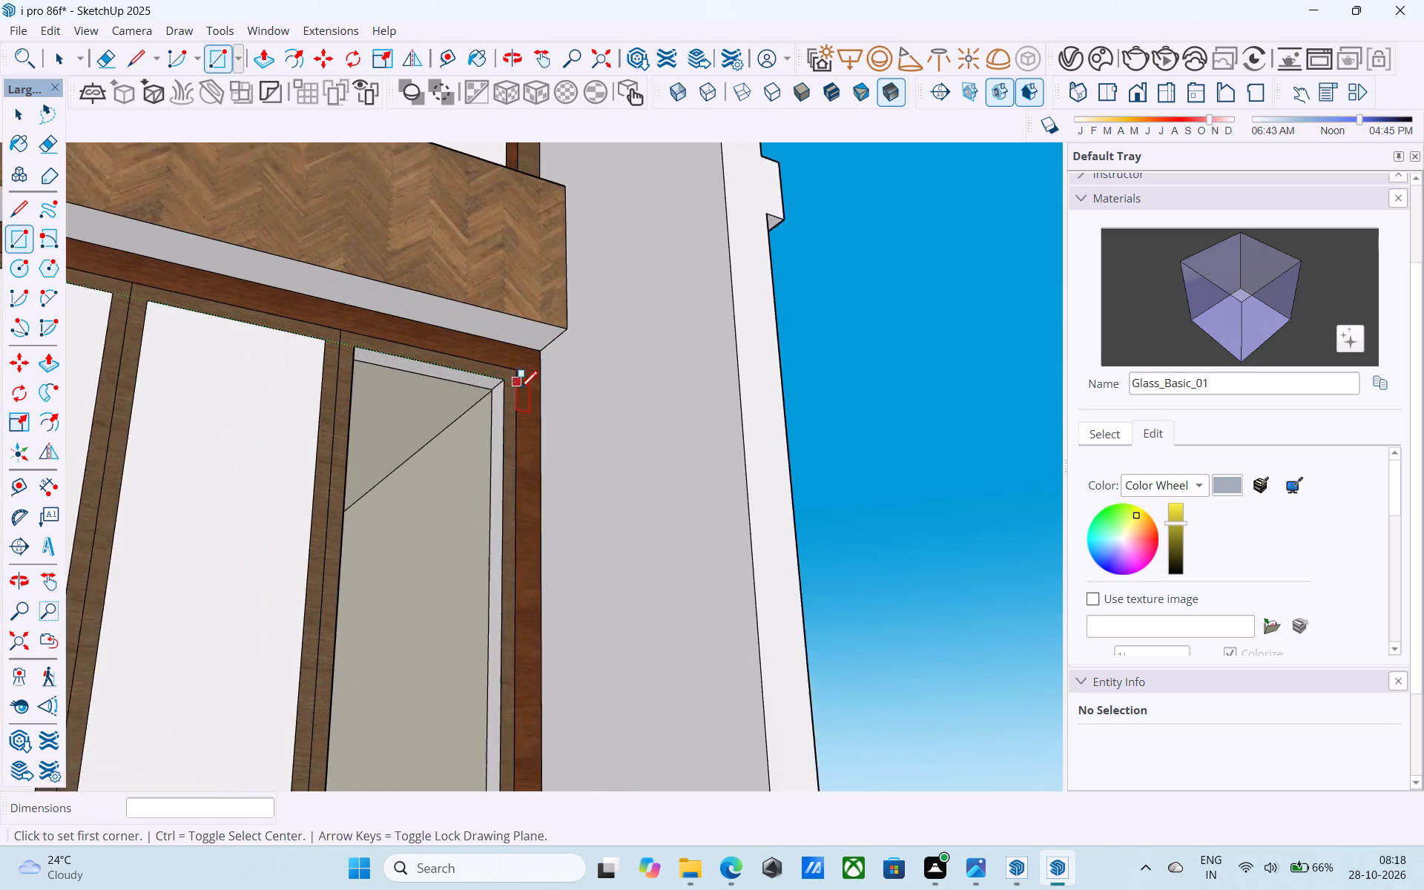
left_click(498, 380)
scroll(514, 310, "down", 9)
middle_click_drag(507, 419, 508, 413, "shift")
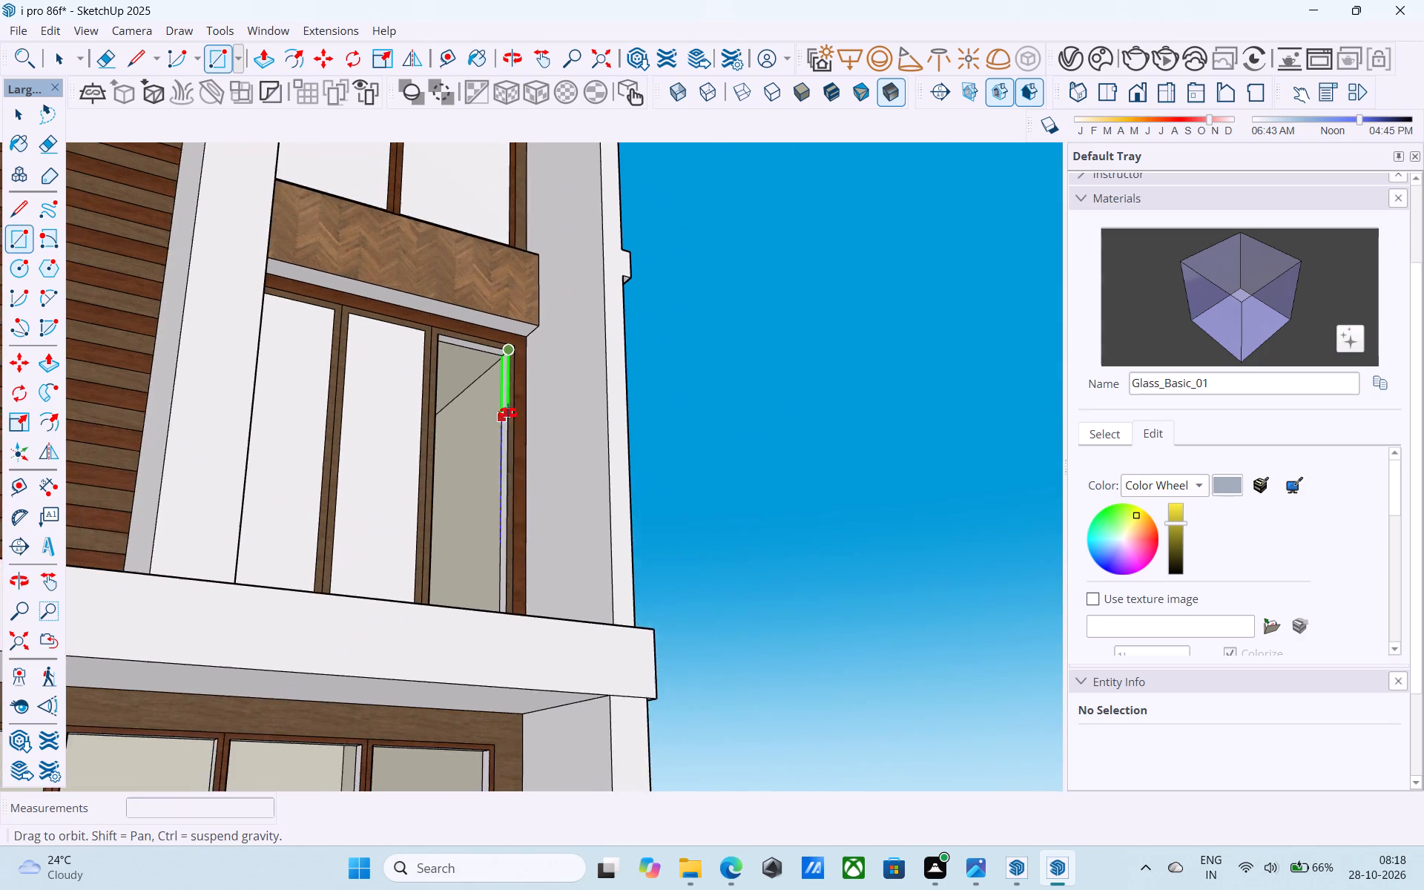
middle_click_drag(508, 413, 327, 699, "shift")
scroll(352, 676, "up", 9)
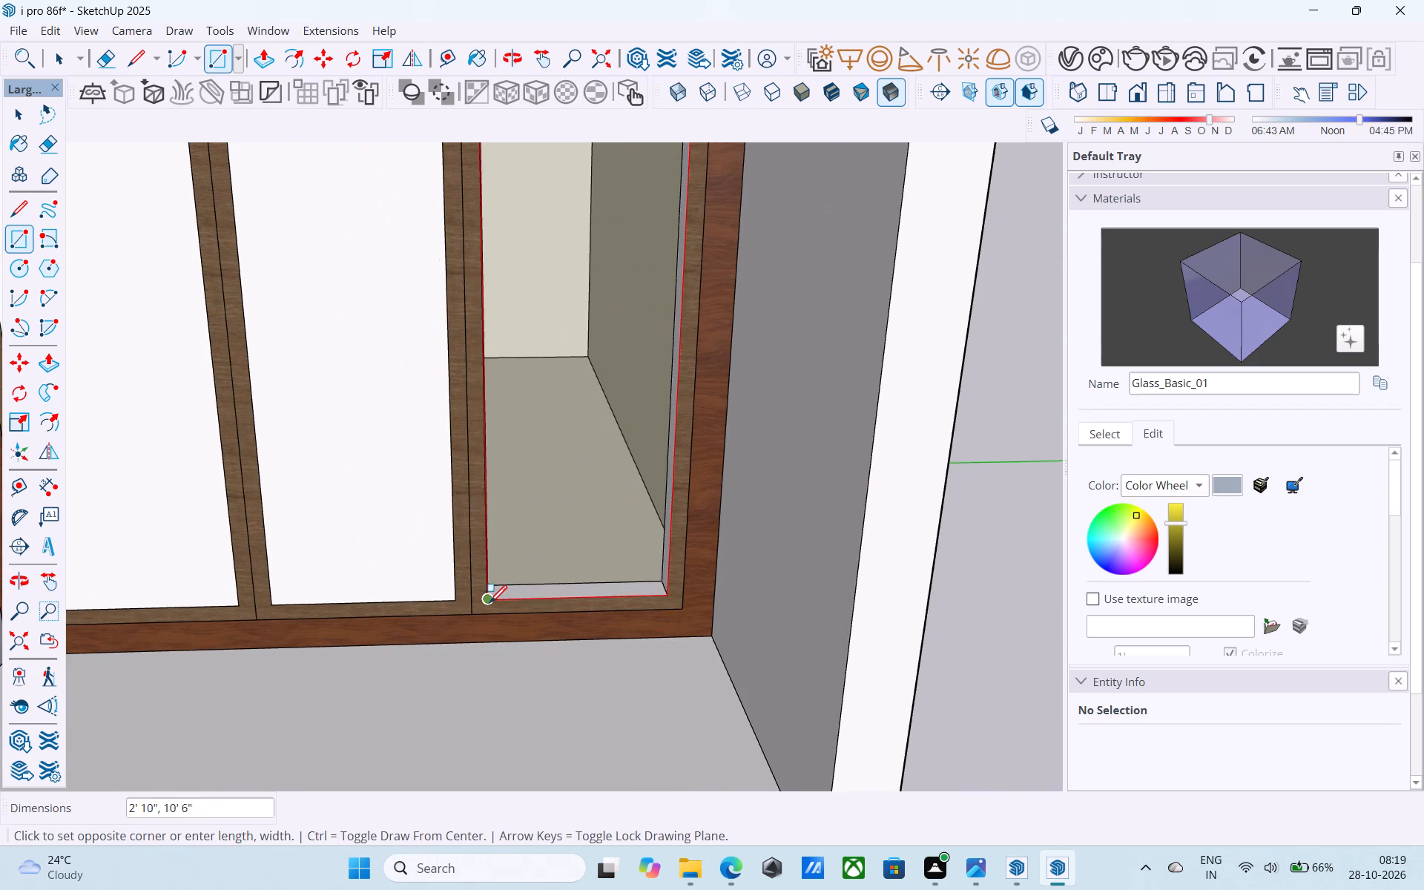
left_click(489, 604)
Draw a rectangle about 3' 10 1/4" by 8' 8" filling the rightmost pane opening of the four-pane ground-floor window.
scroll(489, 601, "down", 20)
middle_click_drag(495, 607, 531, 573)
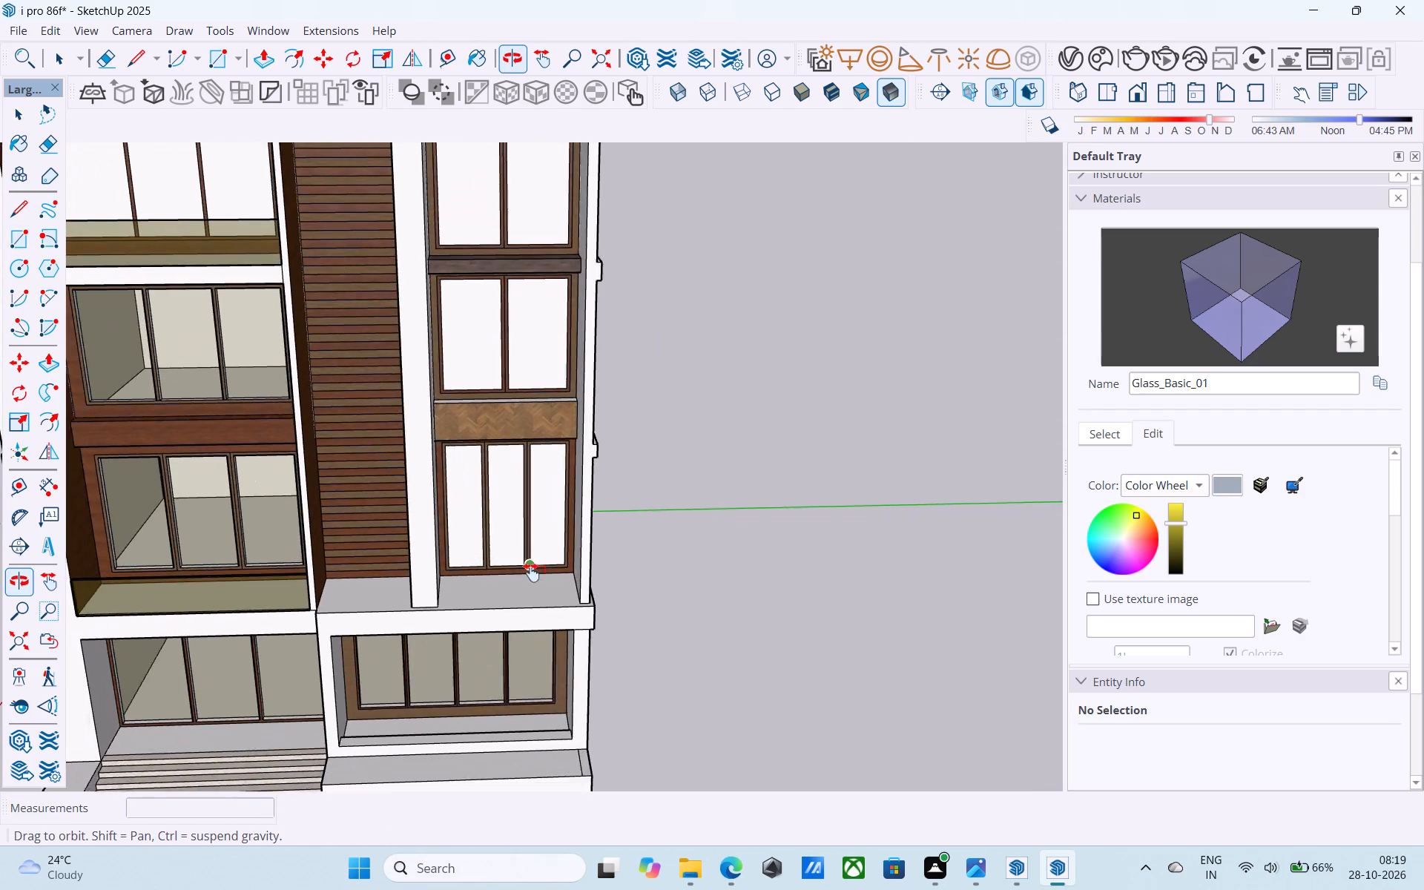
middle_click_drag(531, 573, 588, 495)
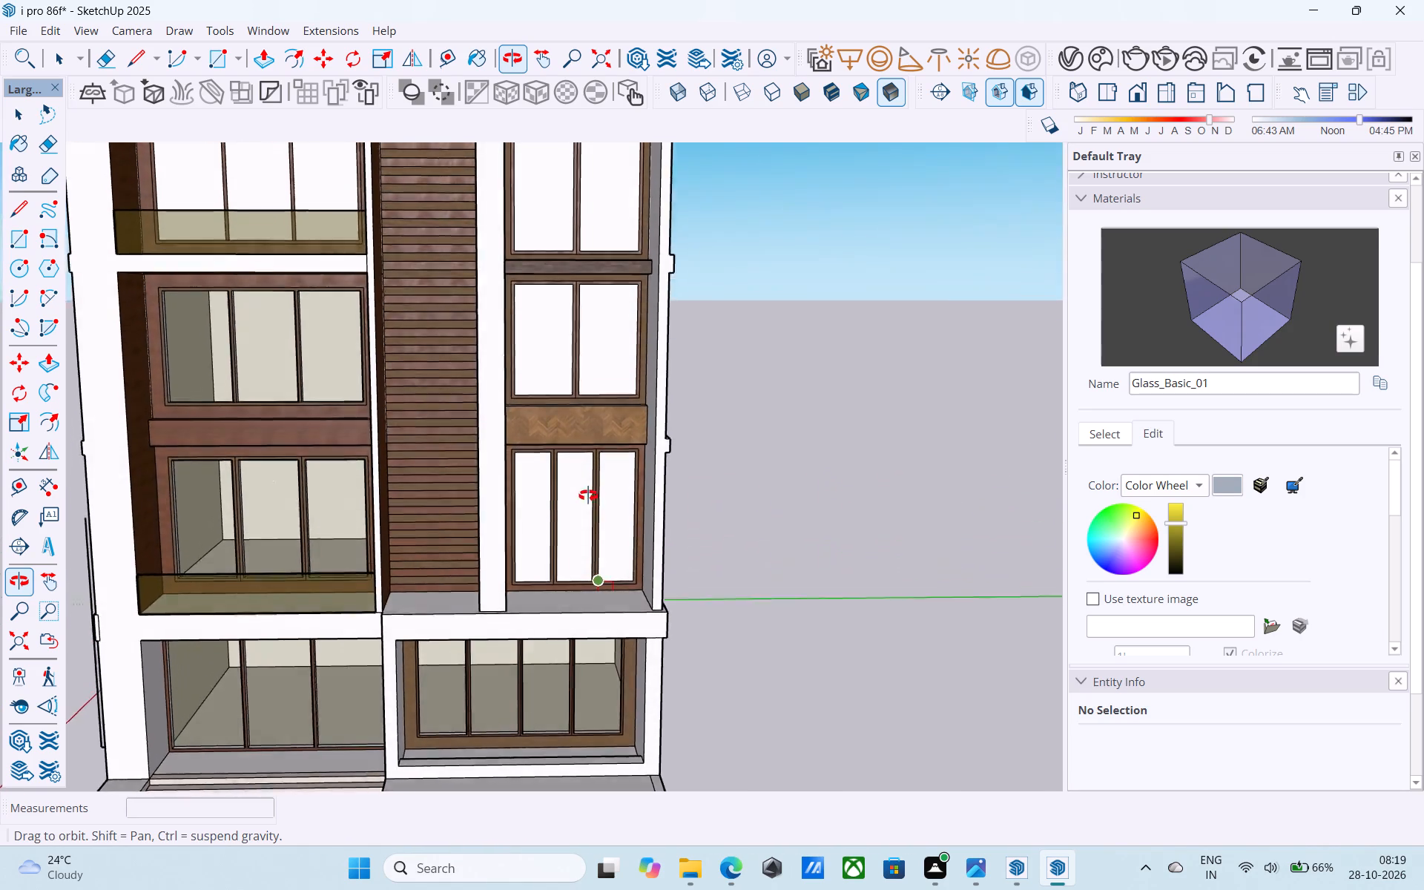
middle_click_drag(588, 495, 593, 357)
middle_click_drag(639, 683, 699, 533)
scroll(673, 561, "up", 2)
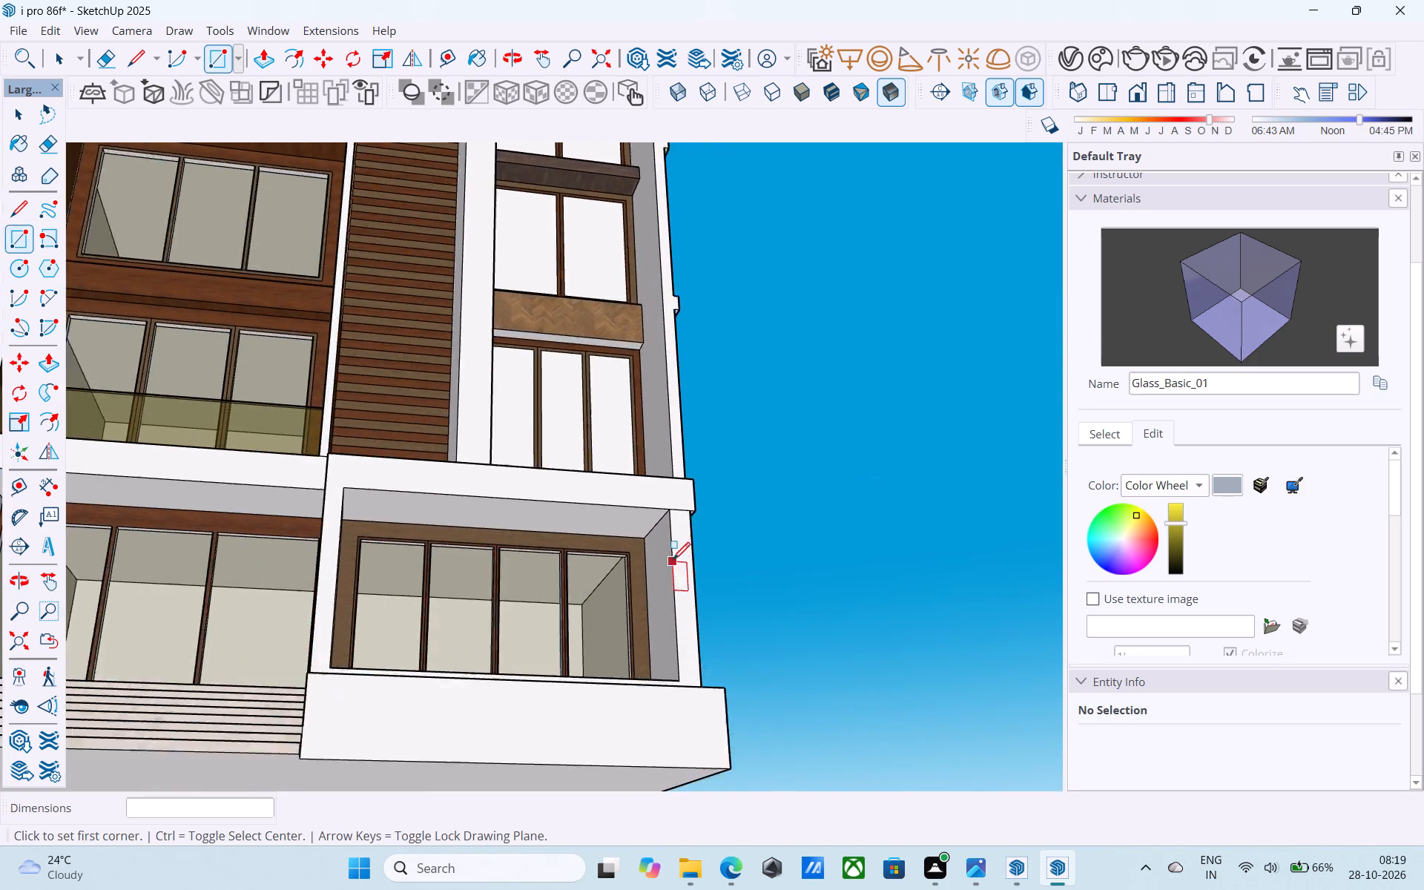
scroll(673, 561, "up", 15)
scroll(689, 497, "up", 6)
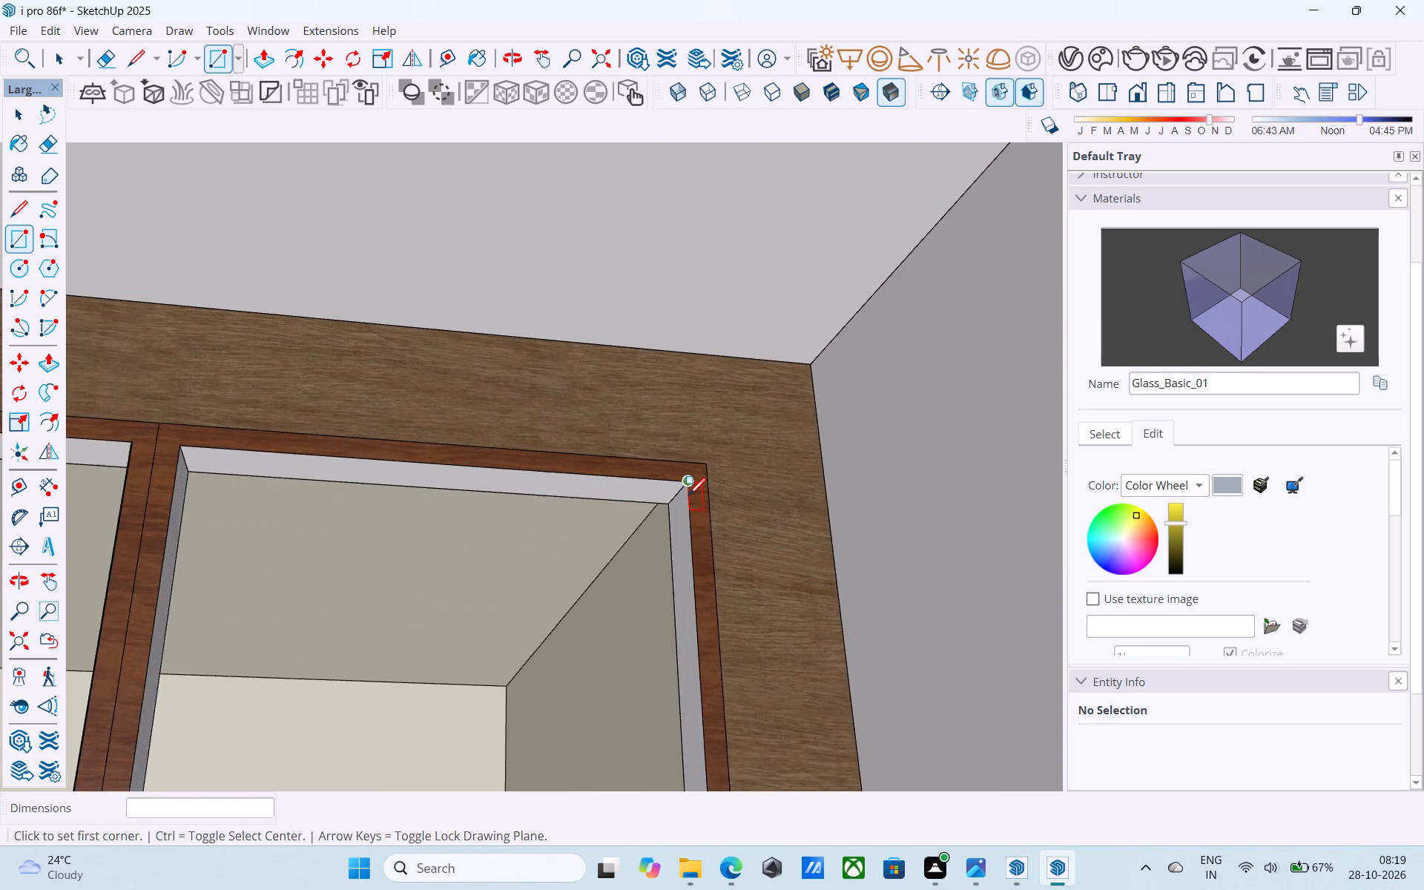
middle_click_drag(678, 501, 685, 581)
left_click(685, 498)
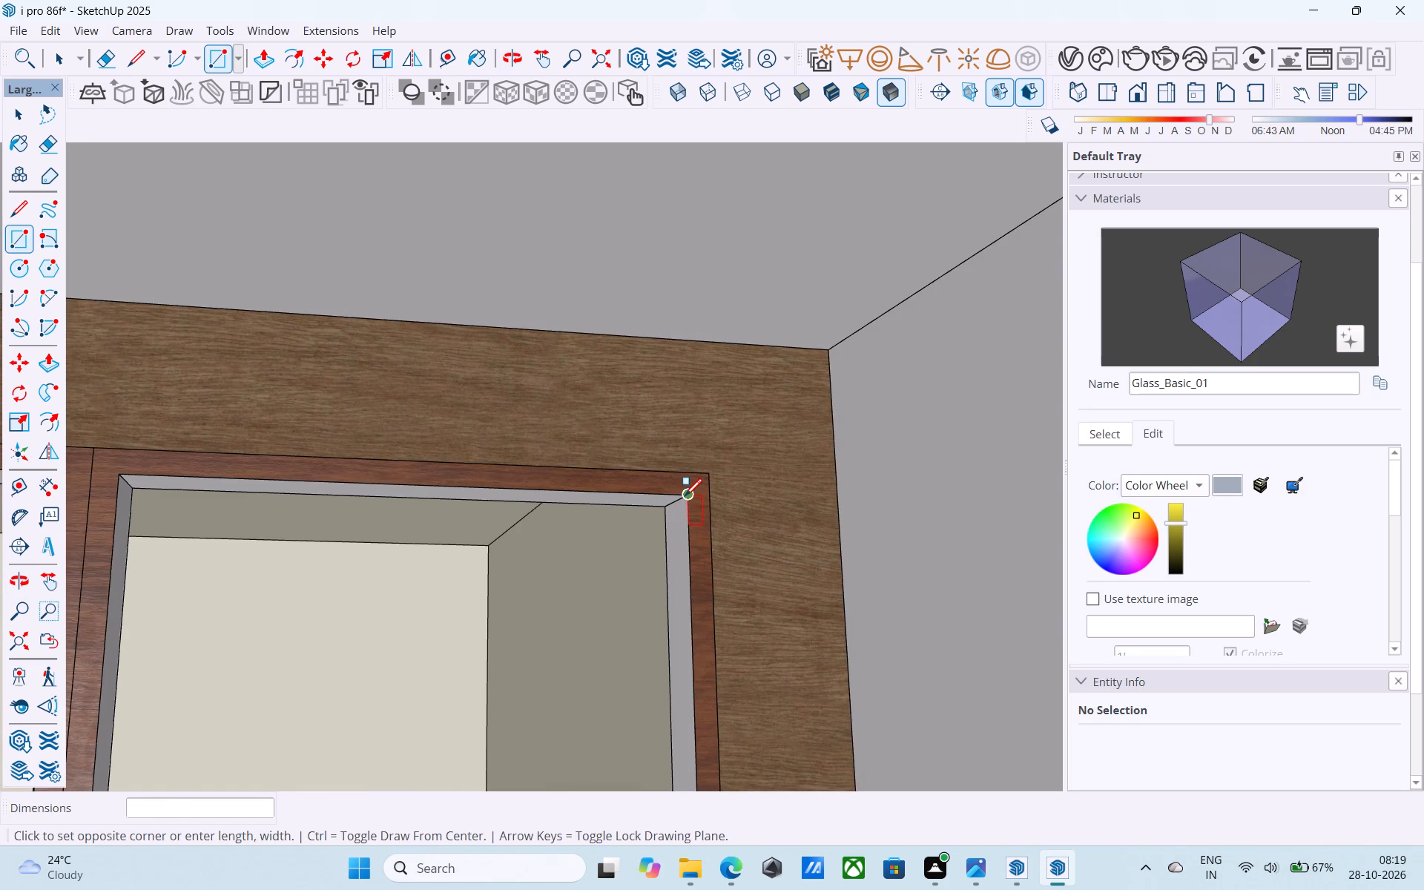
scroll(684, 481, "down", 13)
middle_click_drag(679, 520, 494, 433)
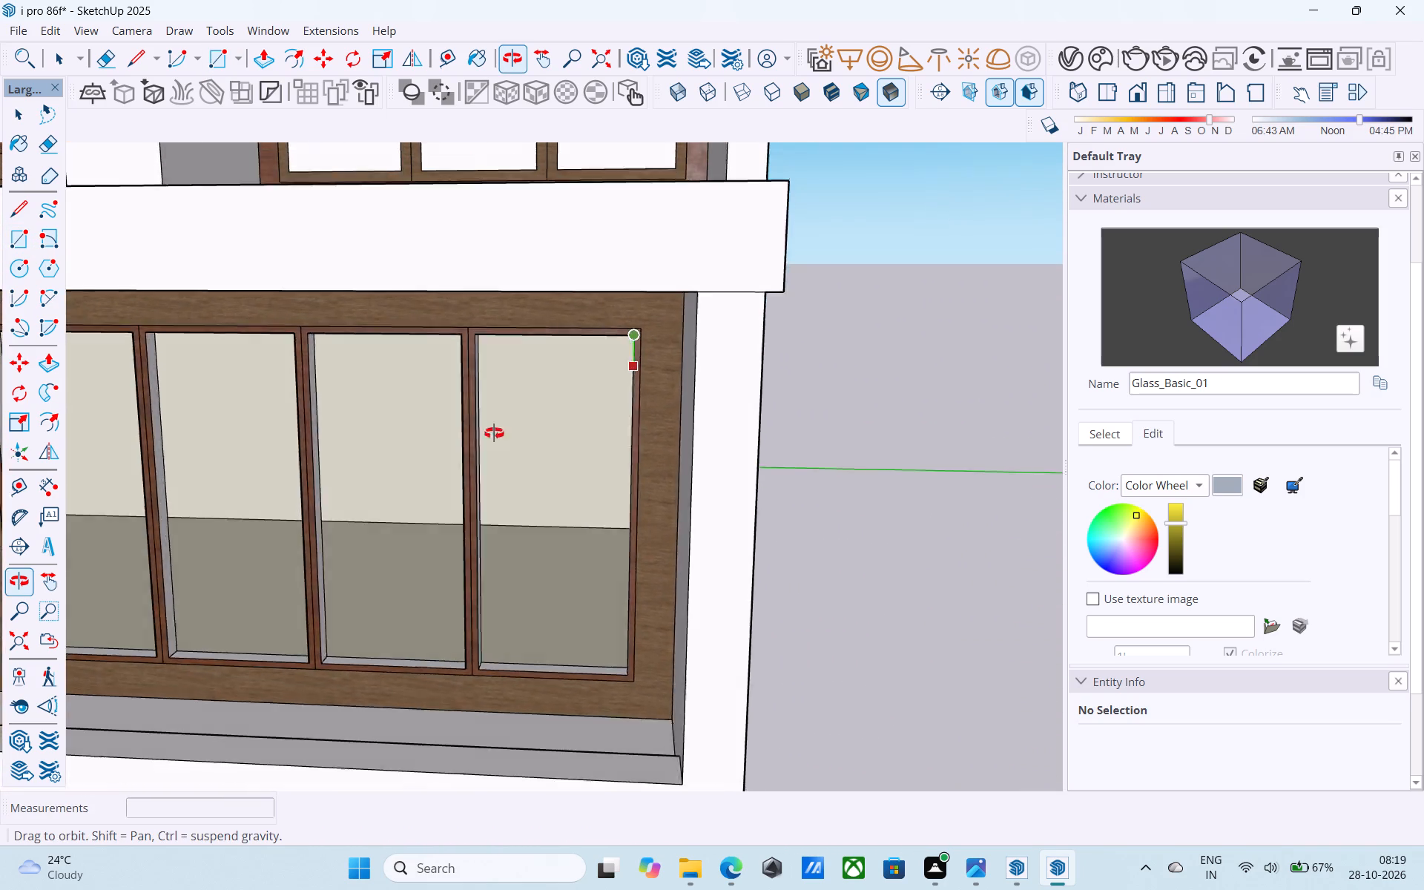
middle_click_drag(494, 433, 403, 466)
scroll(415, 650, "up", 10)
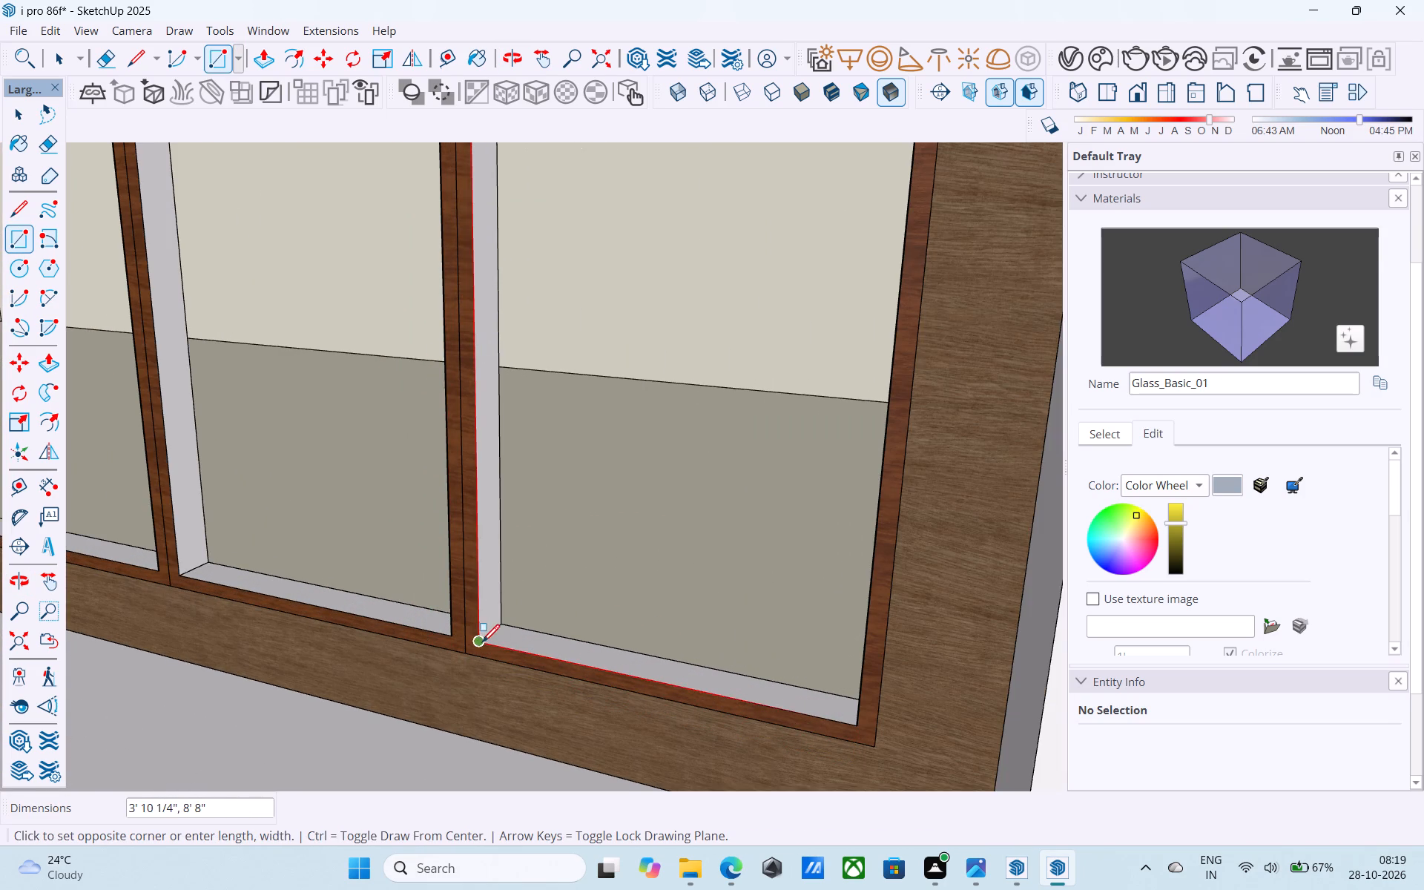
left_click(482, 643)
Draw a rectangle from corner to corner filling the second pane opening from the right in the four-pane ground-floor window.
scroll(482, 642, "down", 8)
middle_click_drag(472, 657, 759, 558, "shift")
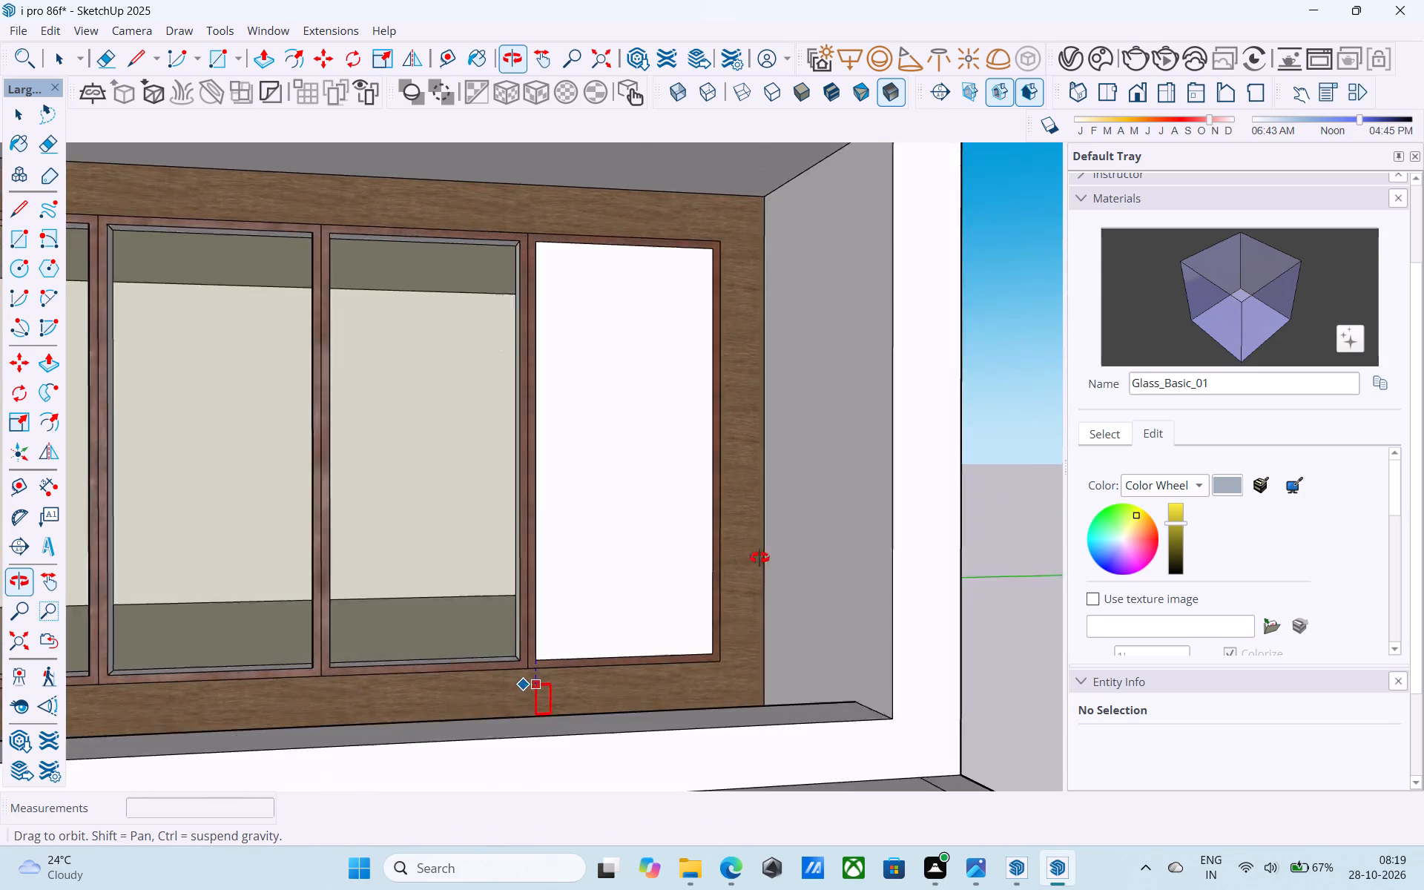
middle_click_drag(759, 558, 911, 543, "shift")
scroll(527, 245, "up", 5)
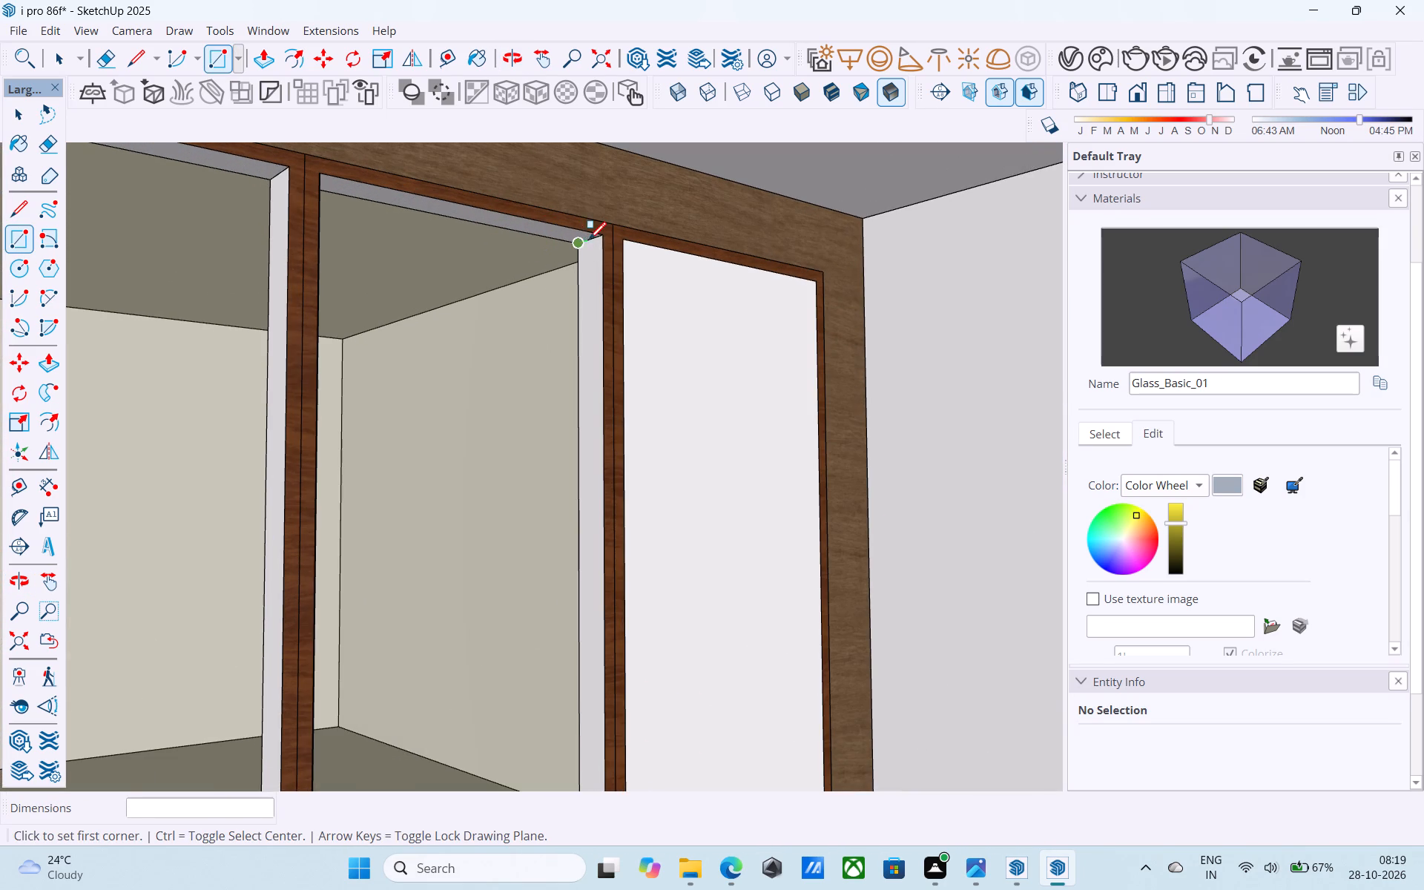
left_click(598, 243)
scroll(573, 297, "down", 5)
middle_click_drag(504, 412, 340, 410, "shift")
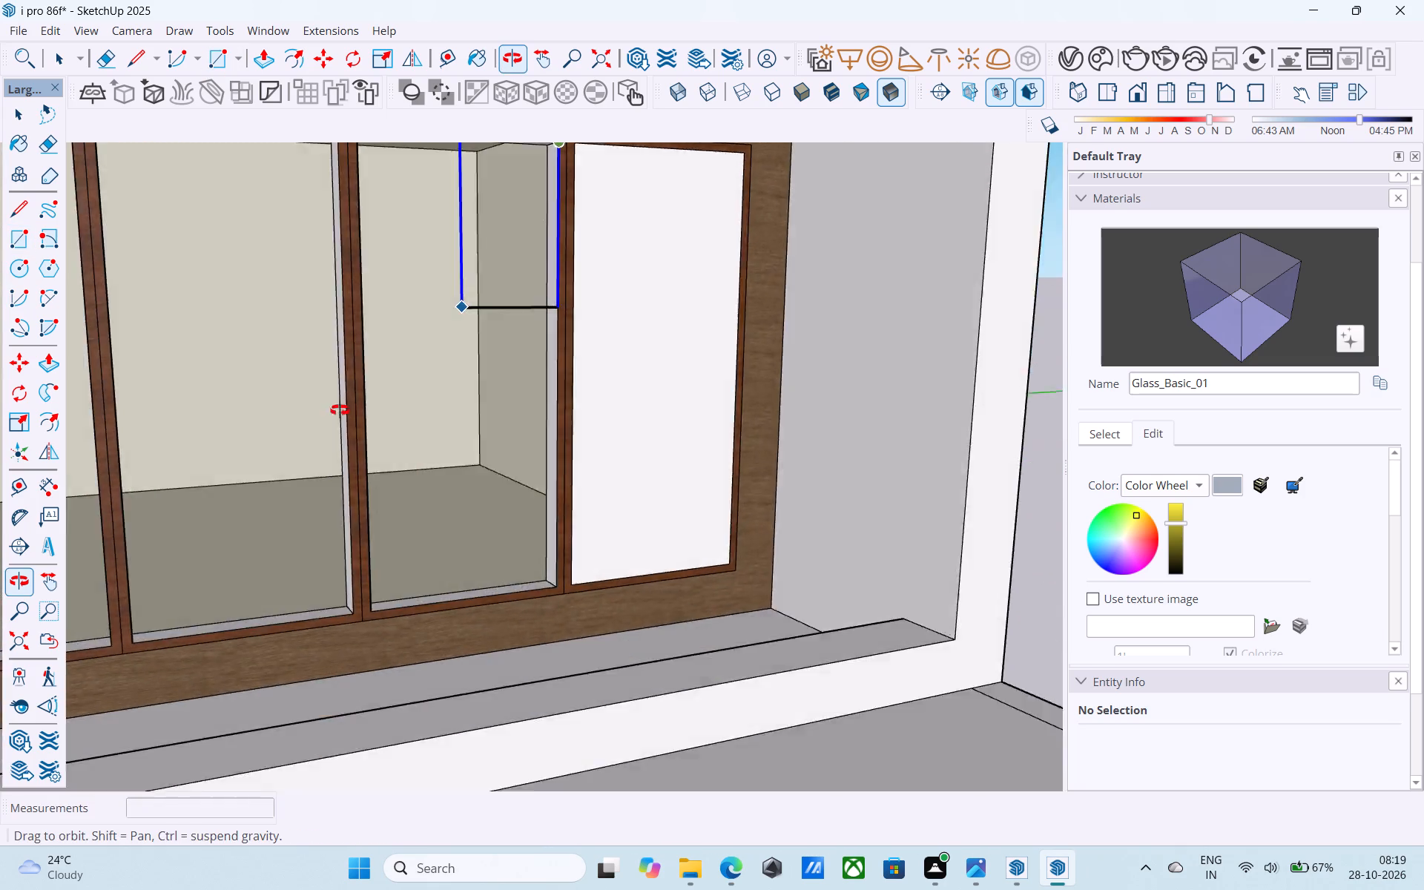
middle_click_drag(340, 410, 248, 452, "shift")
scroll(294, 535, "up", 4)
left_click(365, 629)
Draw a rectangle filling the second pane opening from the left in the four-pane ground-floor window.
scroll(365, 629, "down", 6)
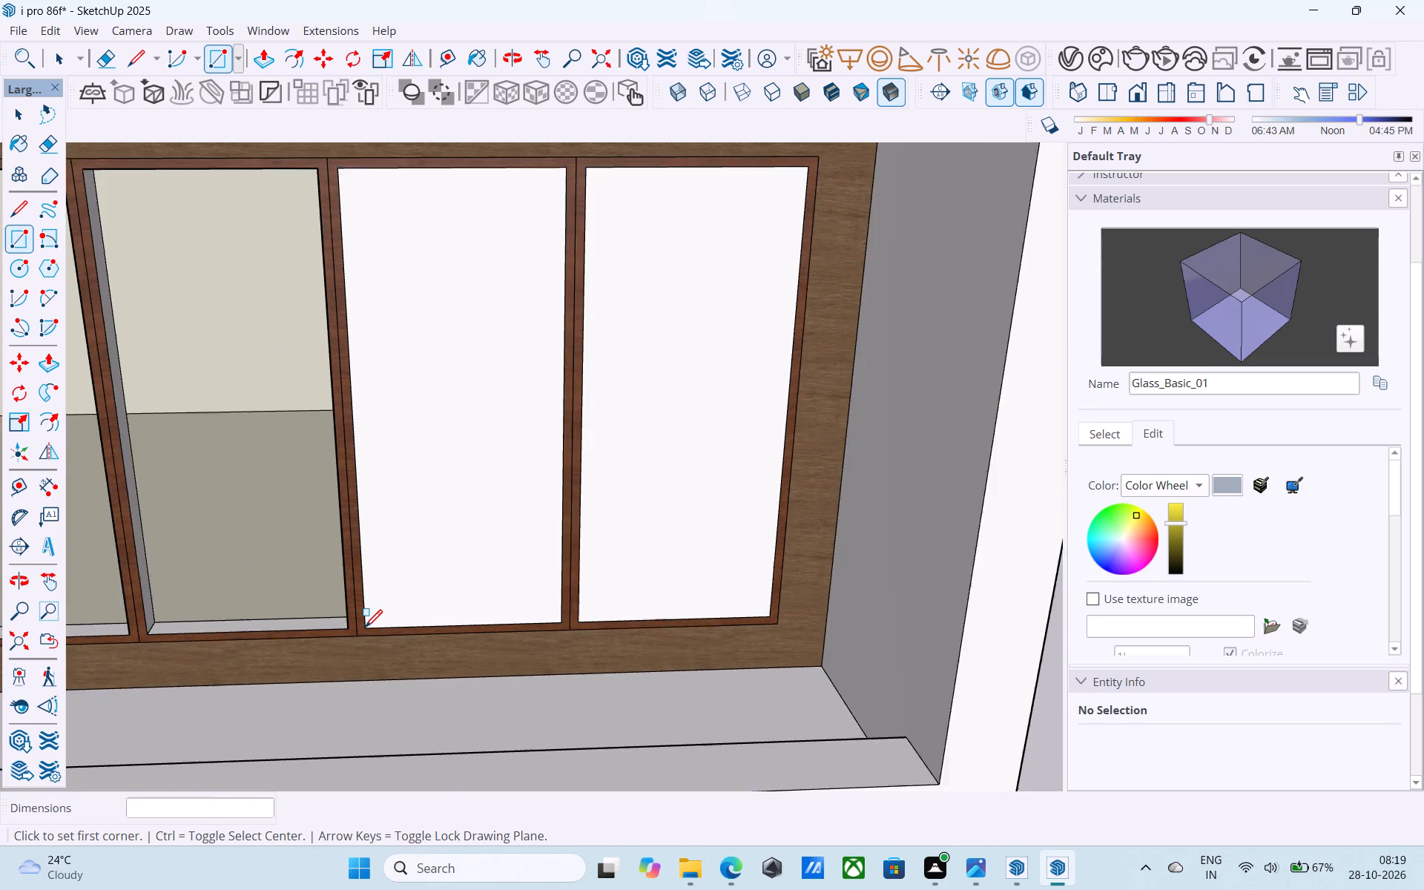
scroll(365, 629, "down", 2)
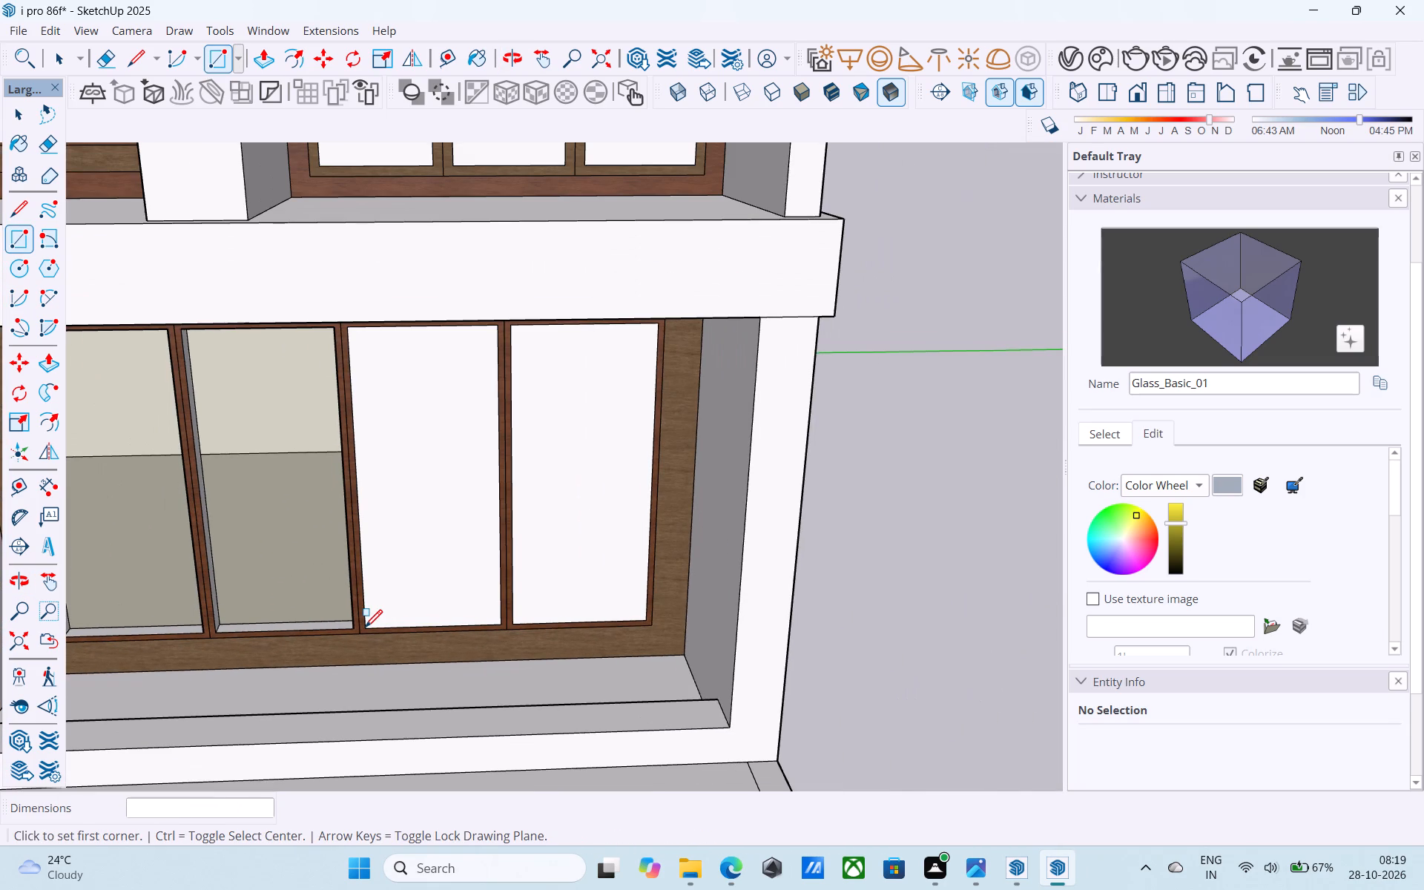
scroll(365, 625, "down", 3)
middle_click_drag(363, 624, 248, 433)
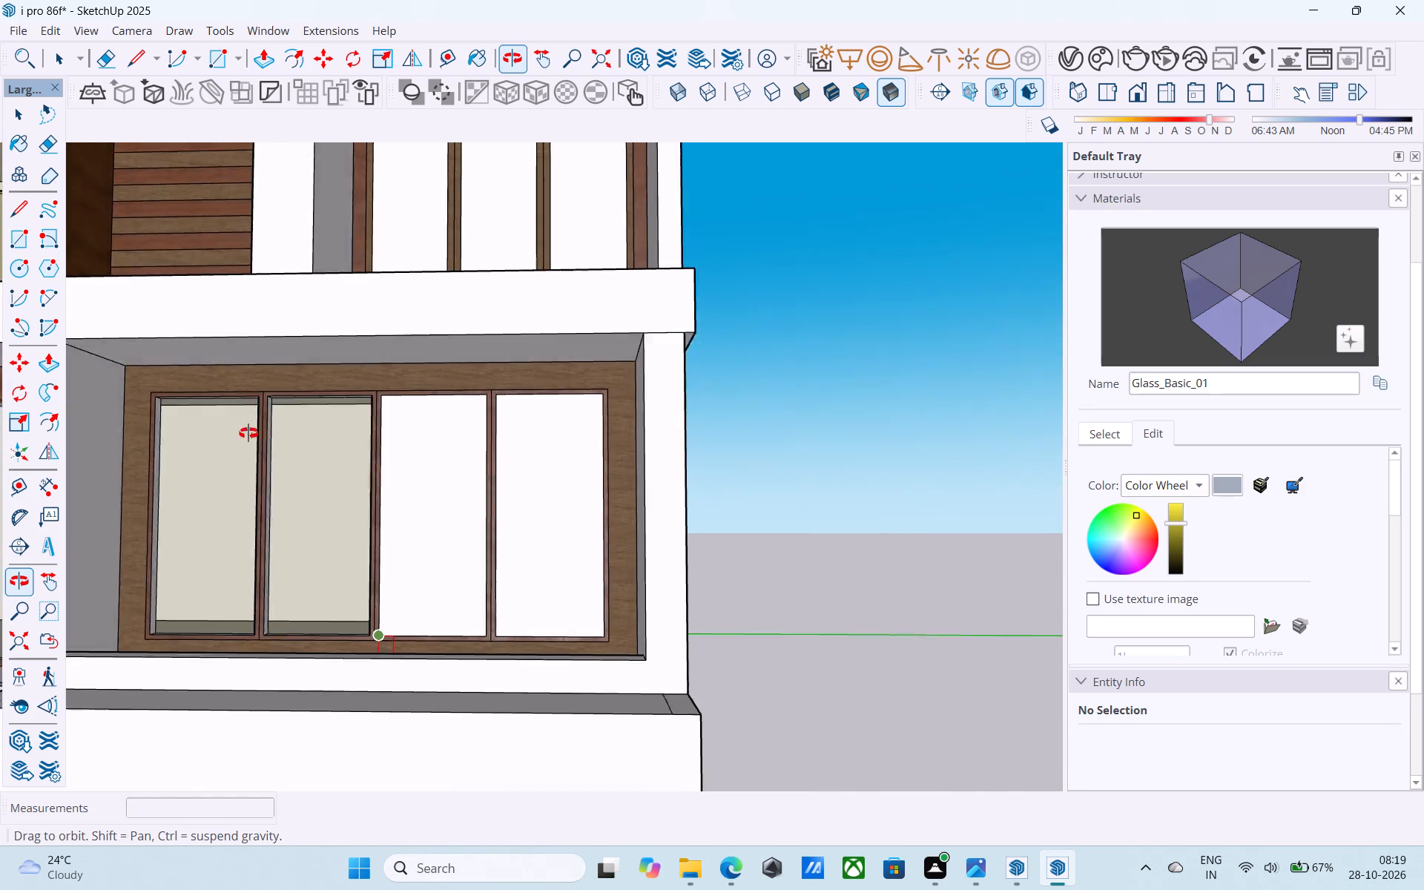
middle_click_drag(248, 433, 231, 429)
scroll(294, 411, "up", 13)
left_click(274, 365)
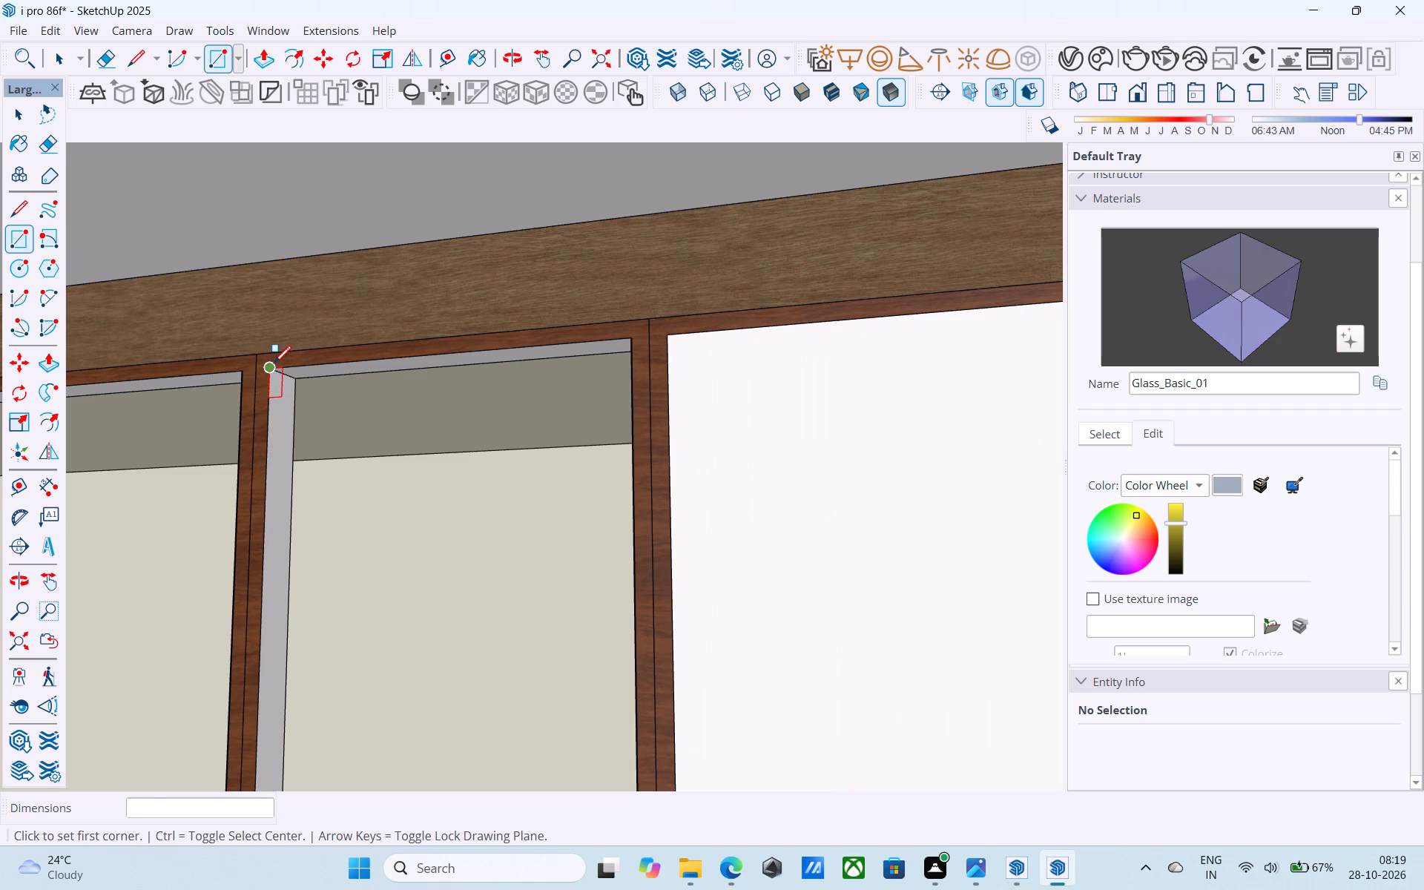
scroll(274, 281, "down", 10)
middle_click_drag(360, 521, 473, 585, "shift")
scroll(455, 610, "up", 7)
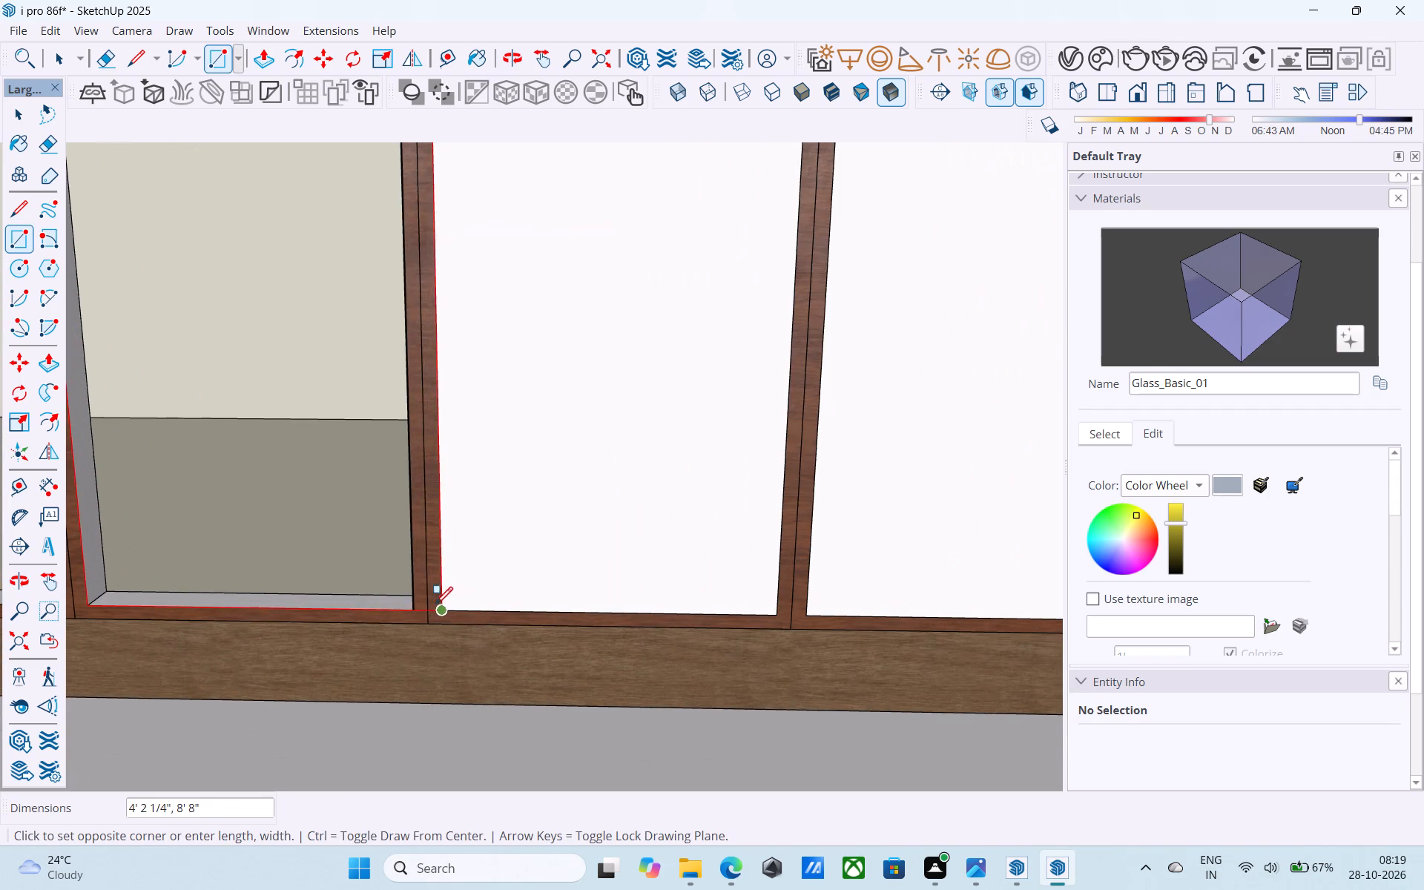
left_click(415, 608)
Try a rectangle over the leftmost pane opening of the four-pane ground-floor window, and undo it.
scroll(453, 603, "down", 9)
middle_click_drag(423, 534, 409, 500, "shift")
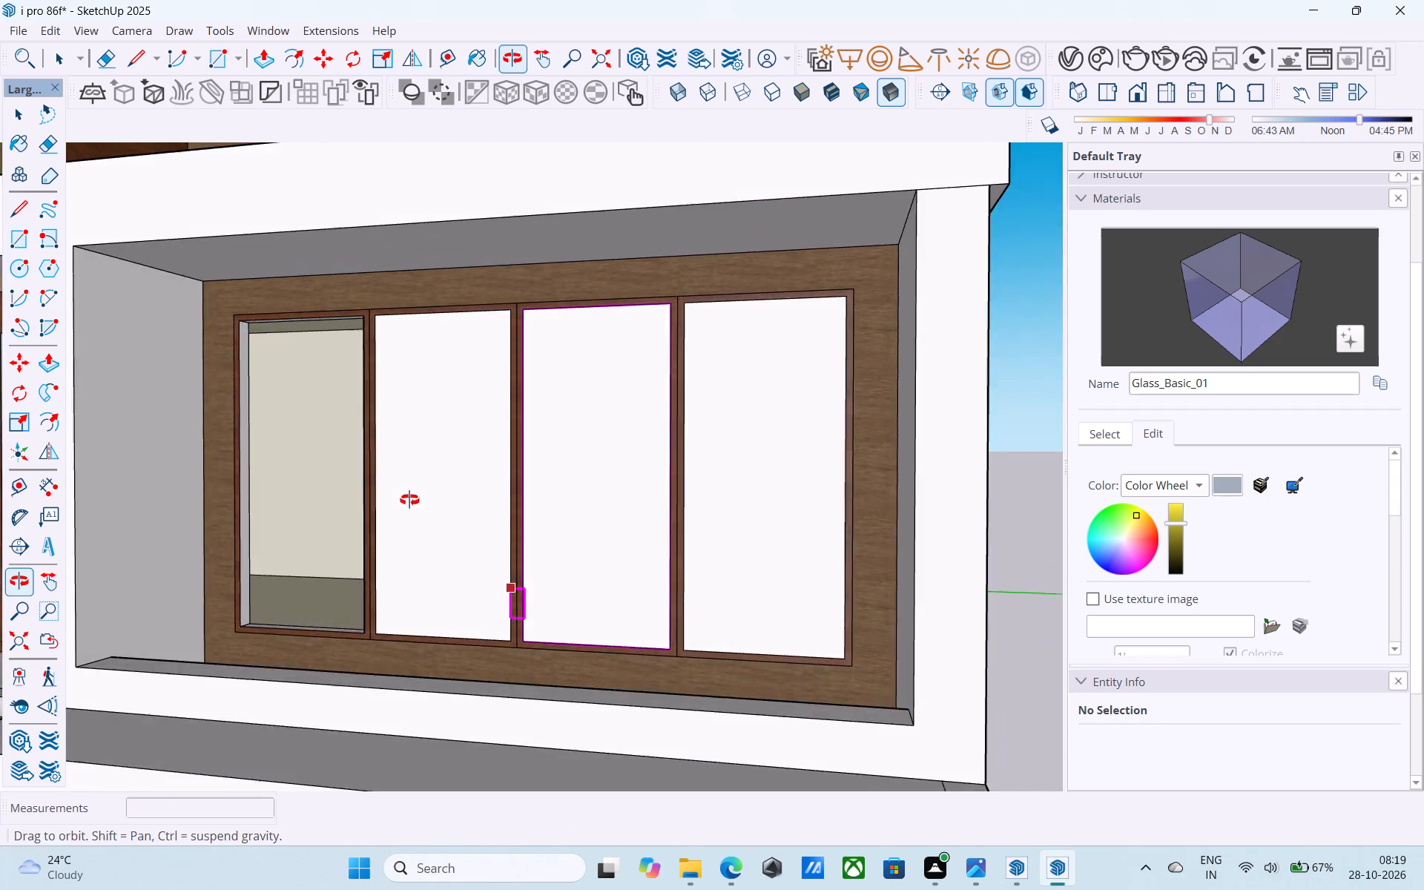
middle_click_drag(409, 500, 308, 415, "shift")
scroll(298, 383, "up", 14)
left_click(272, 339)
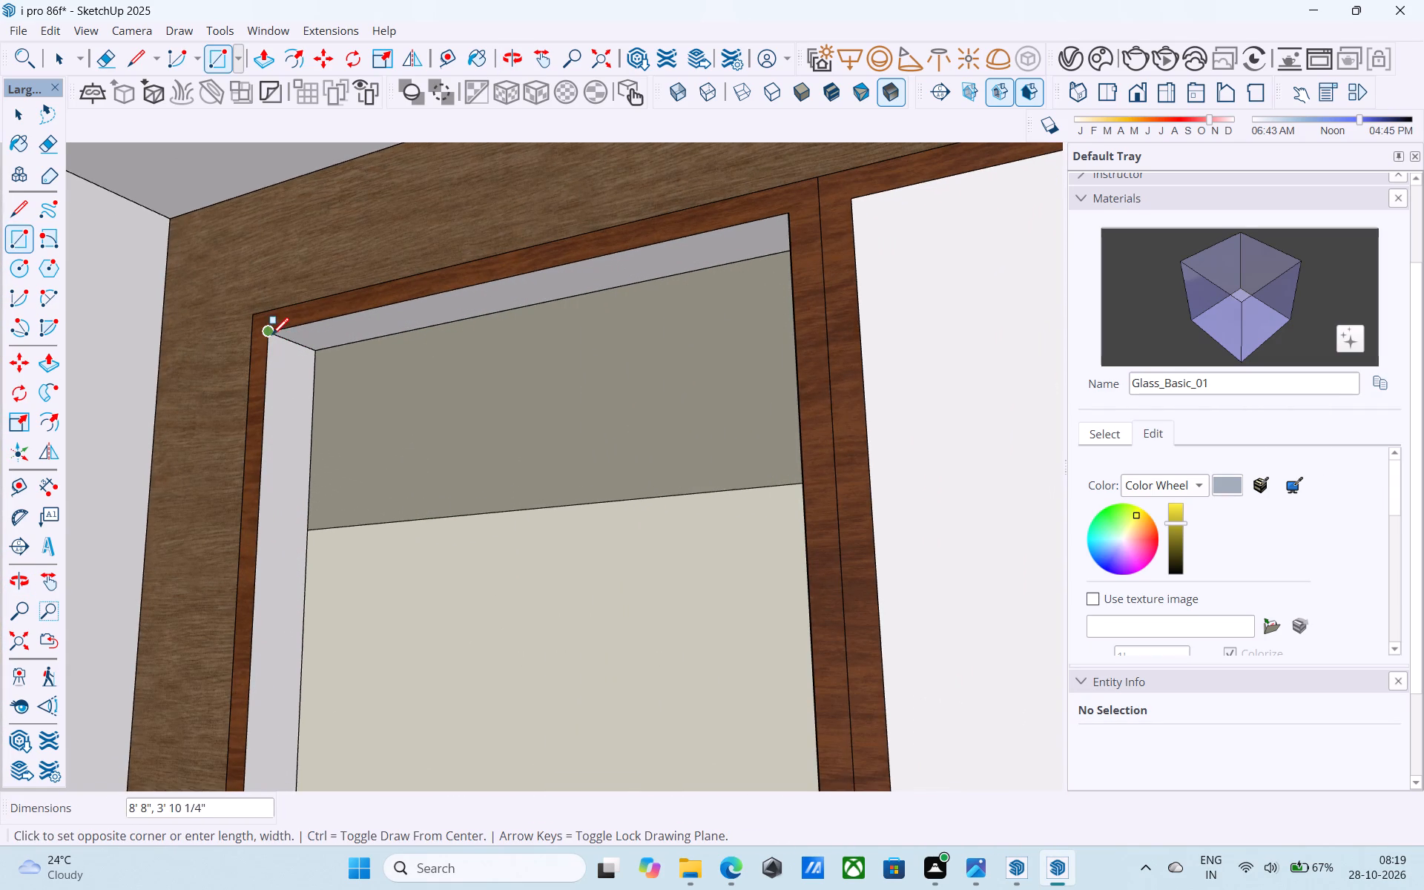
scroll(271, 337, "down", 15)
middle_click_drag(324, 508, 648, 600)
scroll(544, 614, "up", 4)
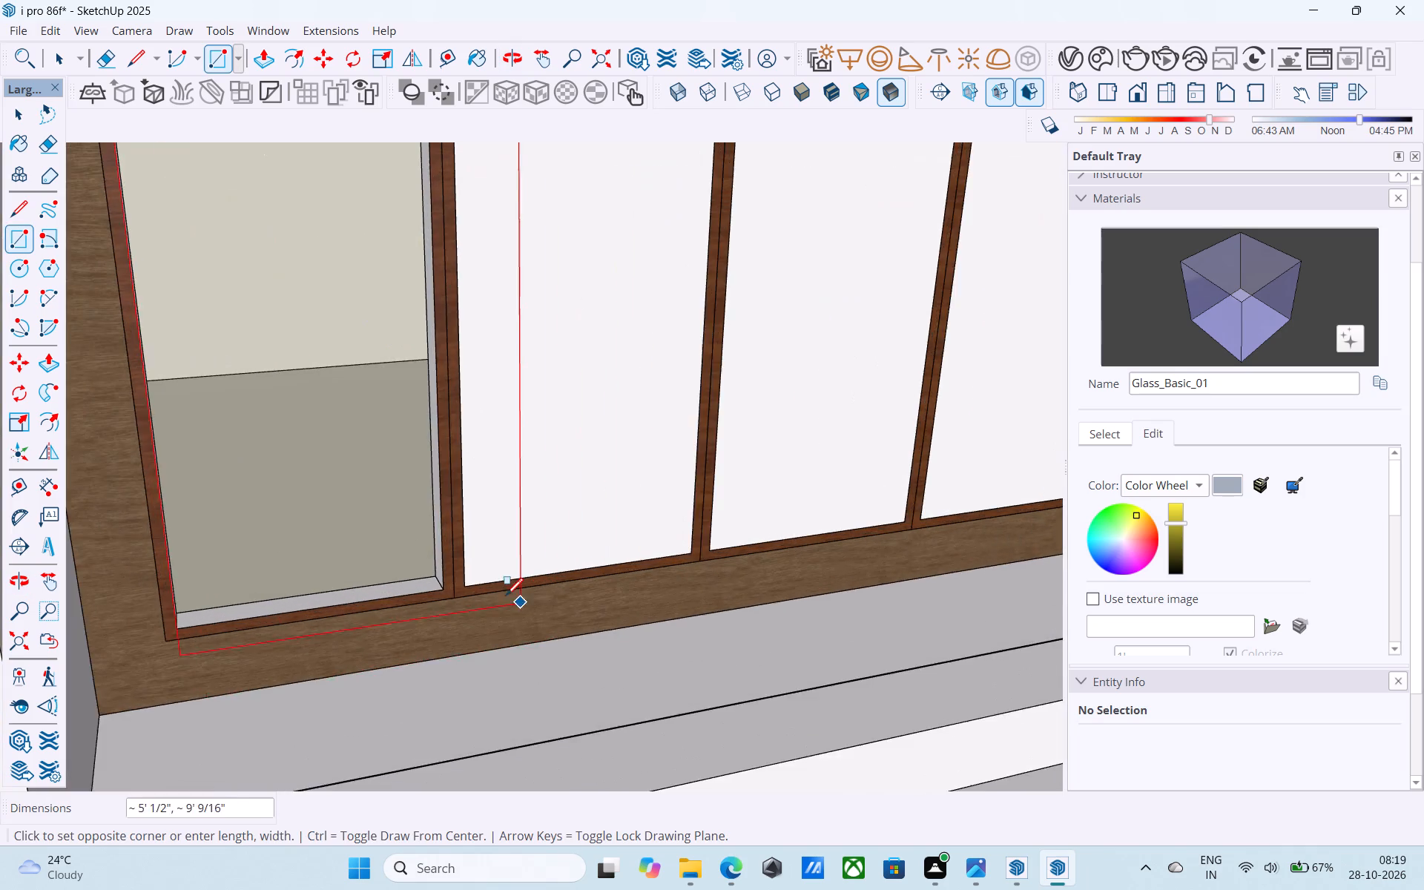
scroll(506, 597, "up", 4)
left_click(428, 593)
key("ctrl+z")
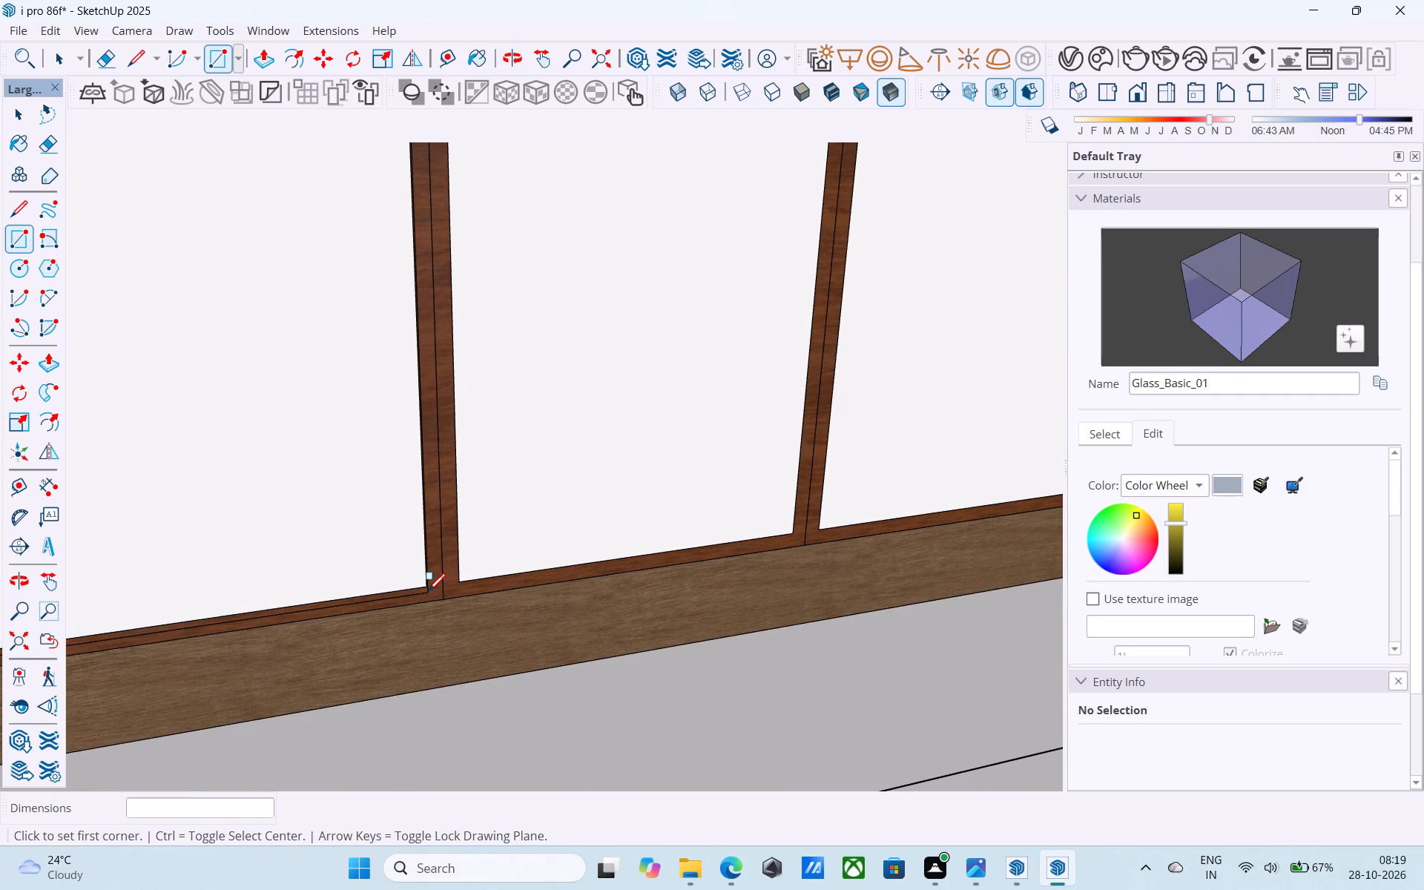
Draw a rectangle between the inner frame corners filling the leftmost pane opening of the four-pane ground-floor window.
left_click(423, 587)
scroll(356, 458, "down", 5)
middle_click_drag(356, 458, 324, 518, "shift")
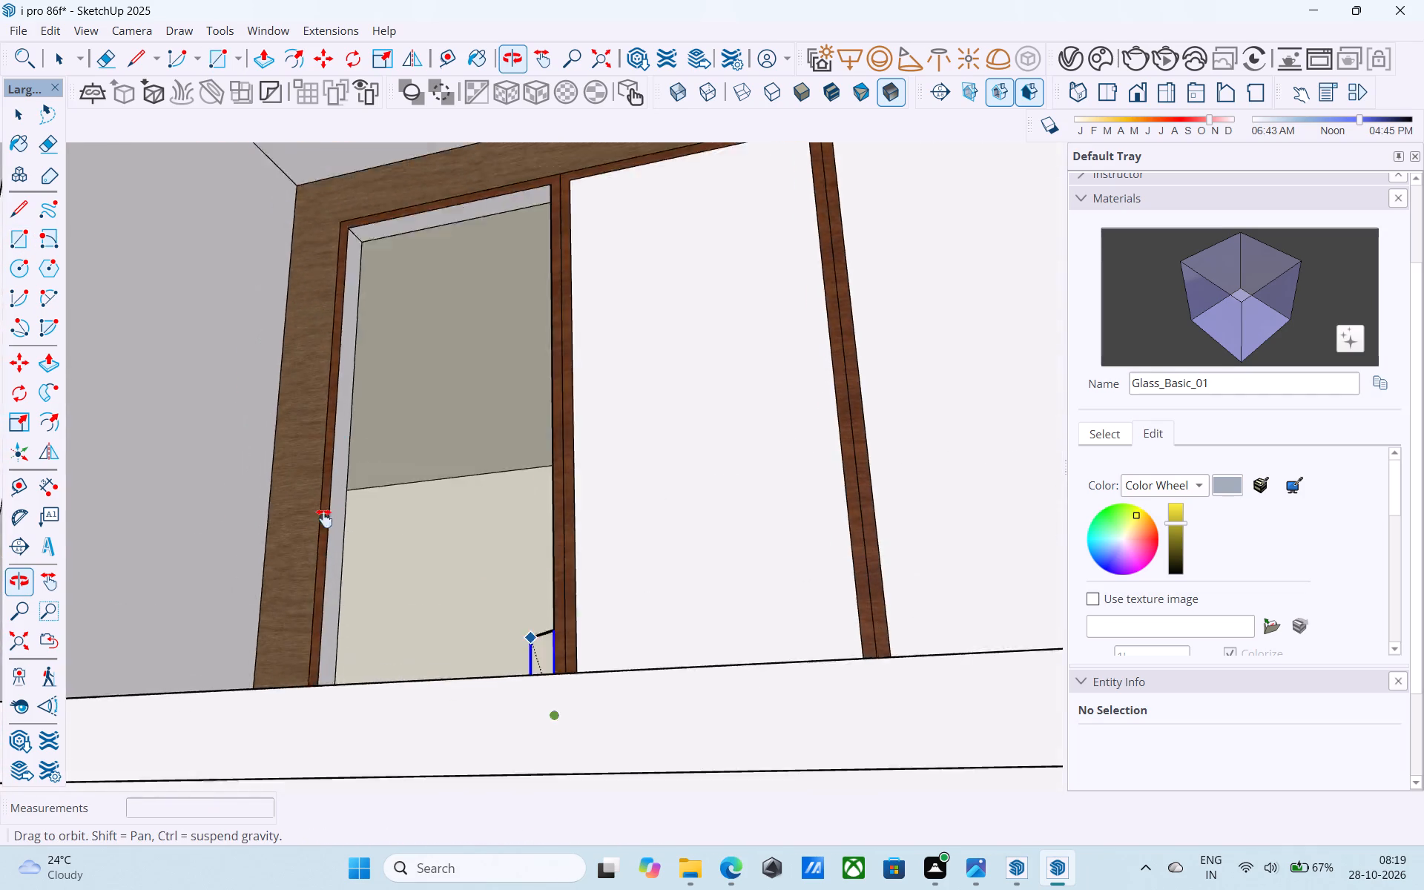
middle_click_drag(324, 518, 331, 611, "shift")
scroll(372, 458, "up", 4)
left_click(383, 415)
Draw a rectangle about 5' 10" by 9' 6" filling the left pane opening of the three-pane entrance glazing above the steps.
scroll(383, 413, "down", 16)
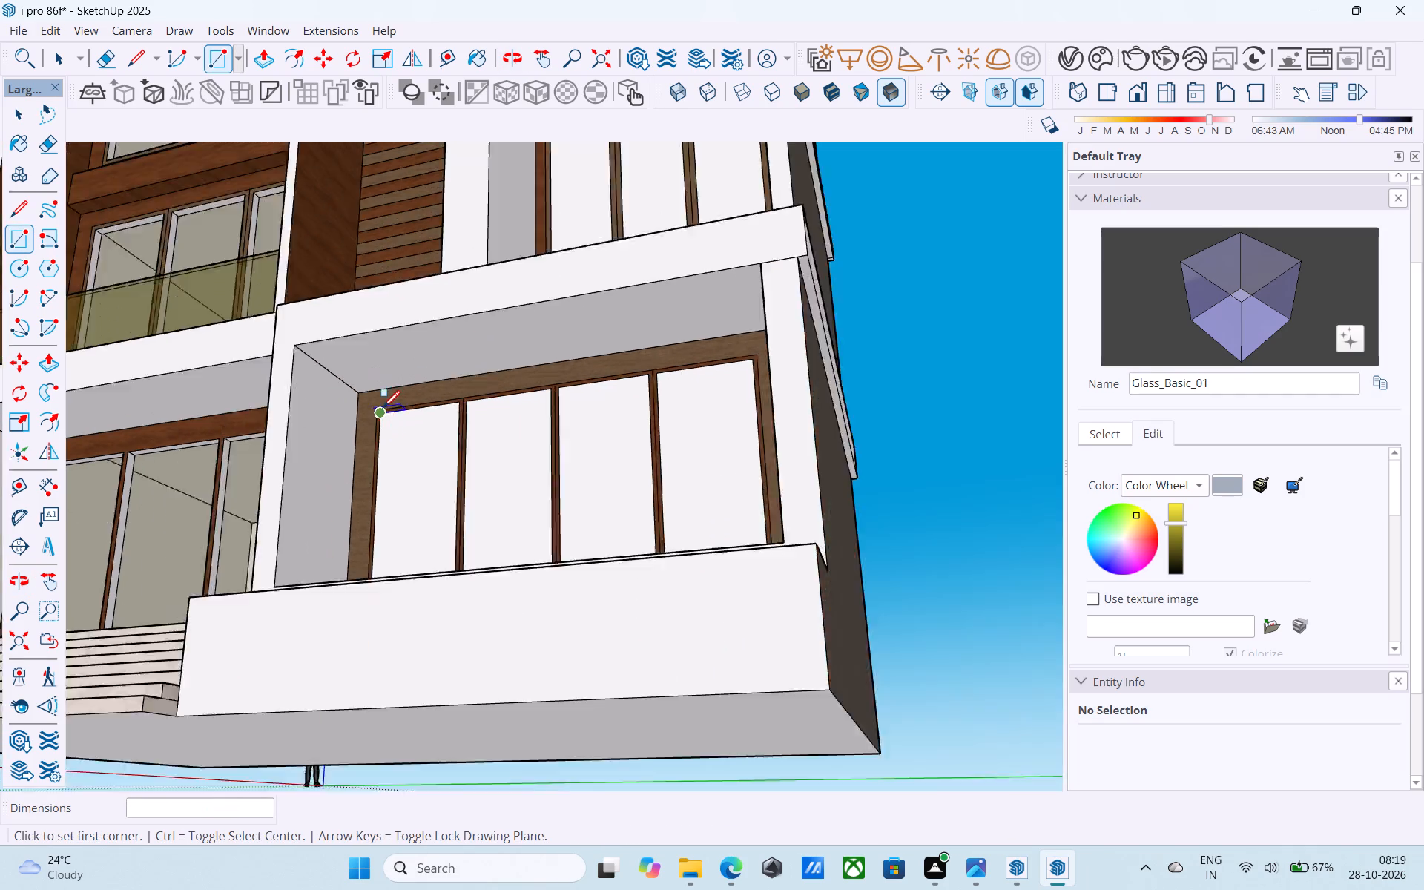
scroll(383, 409, "down", 2)
middle_click_drag(386, 422, 920, 551, "shift")
scroll(521, 571, "up", 8)
middle_click_drag(337, 504, 238, 518)
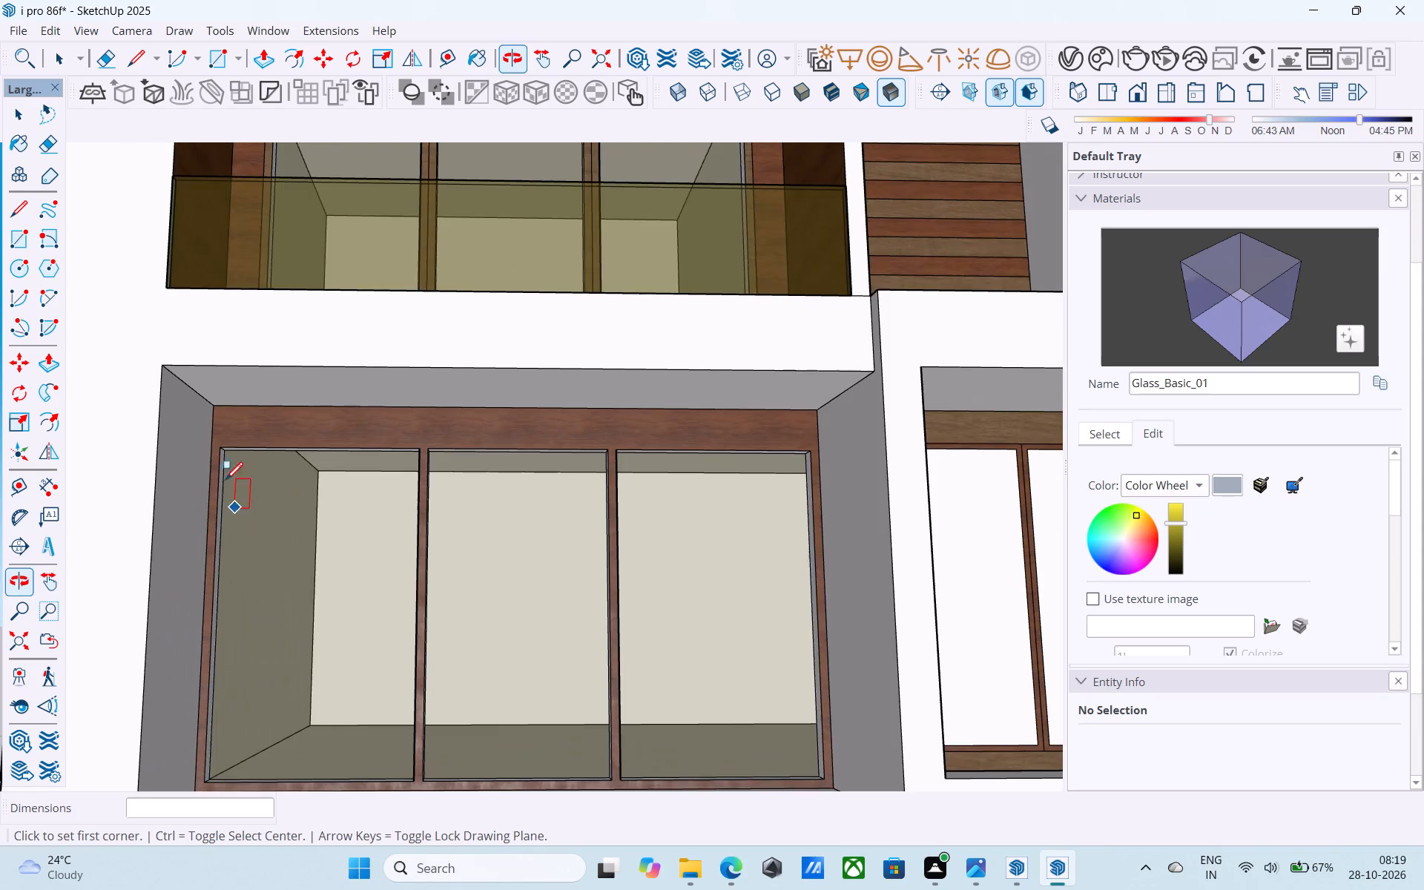
scroll(208, 455, "up", 6)
left_click(227, 443)
scroll(228, 440, "down", 8)
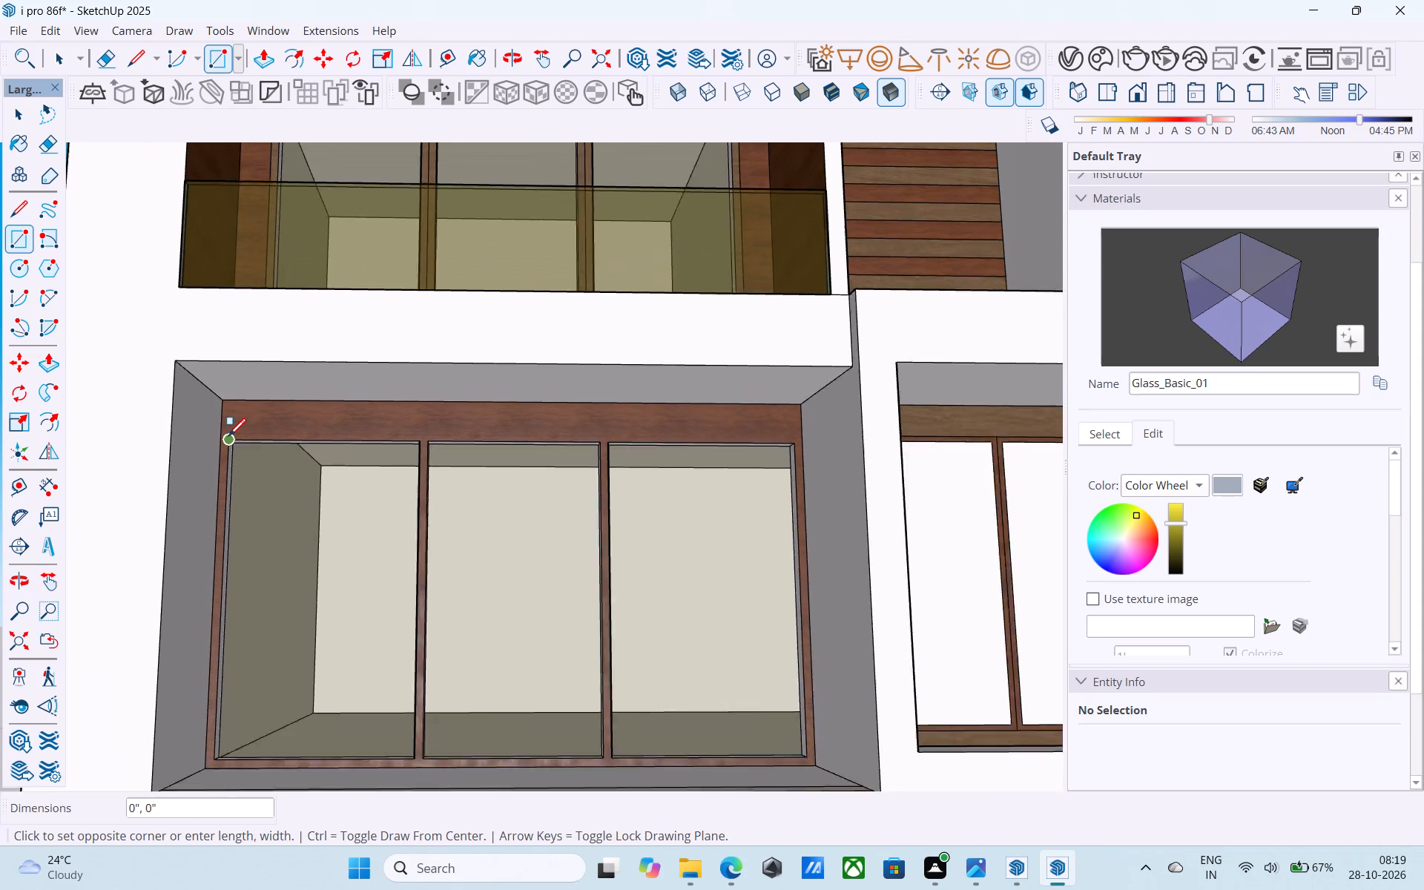
middle_click_drag(309, 538, 287, 491, "shift")
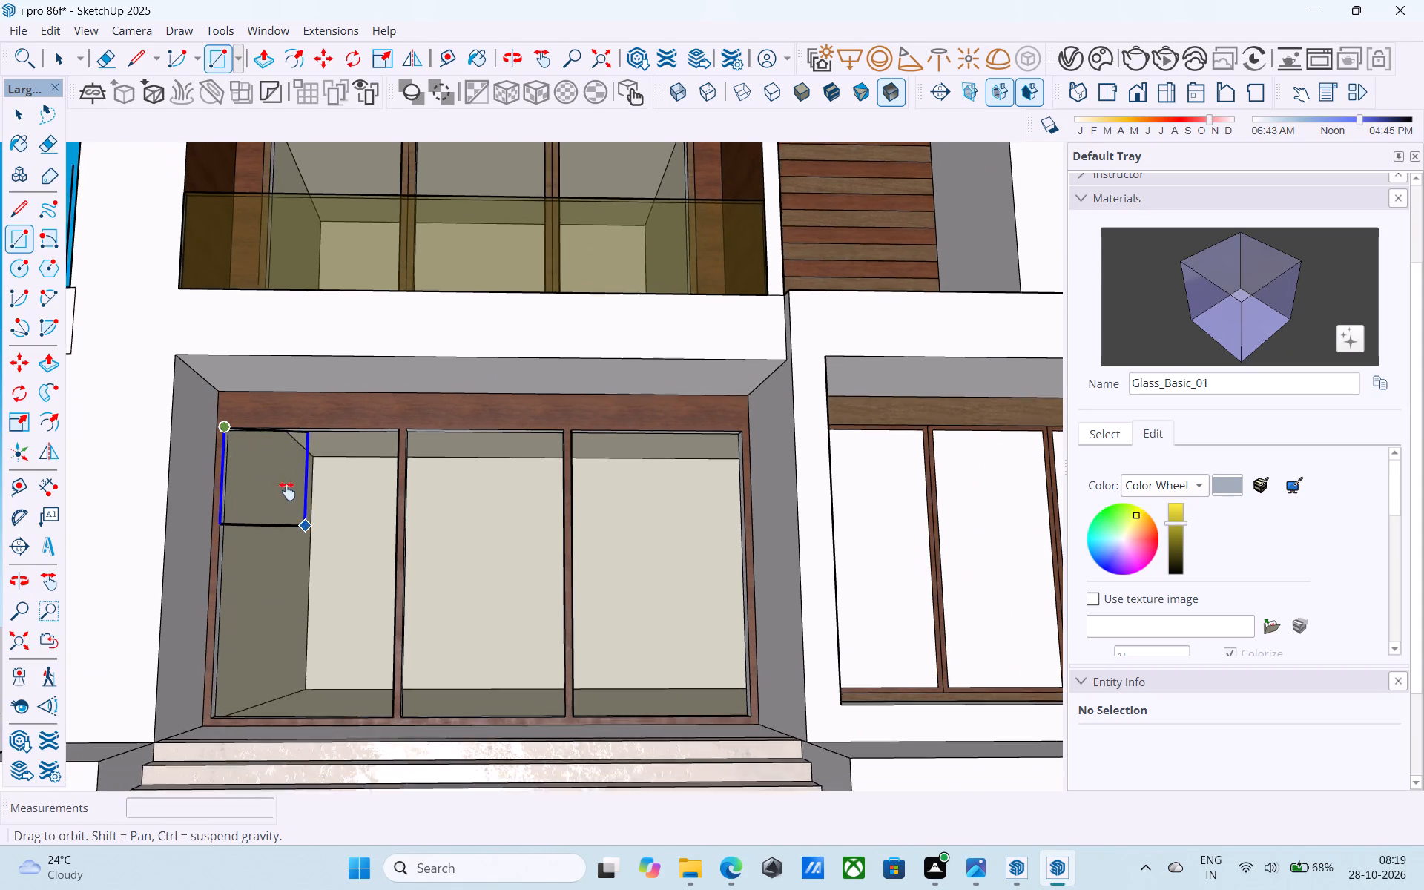
middle_click_drag(287, 491, 378, 564, "shift")
scroll(415, 638, "up", 4)
left_click(386, 635)
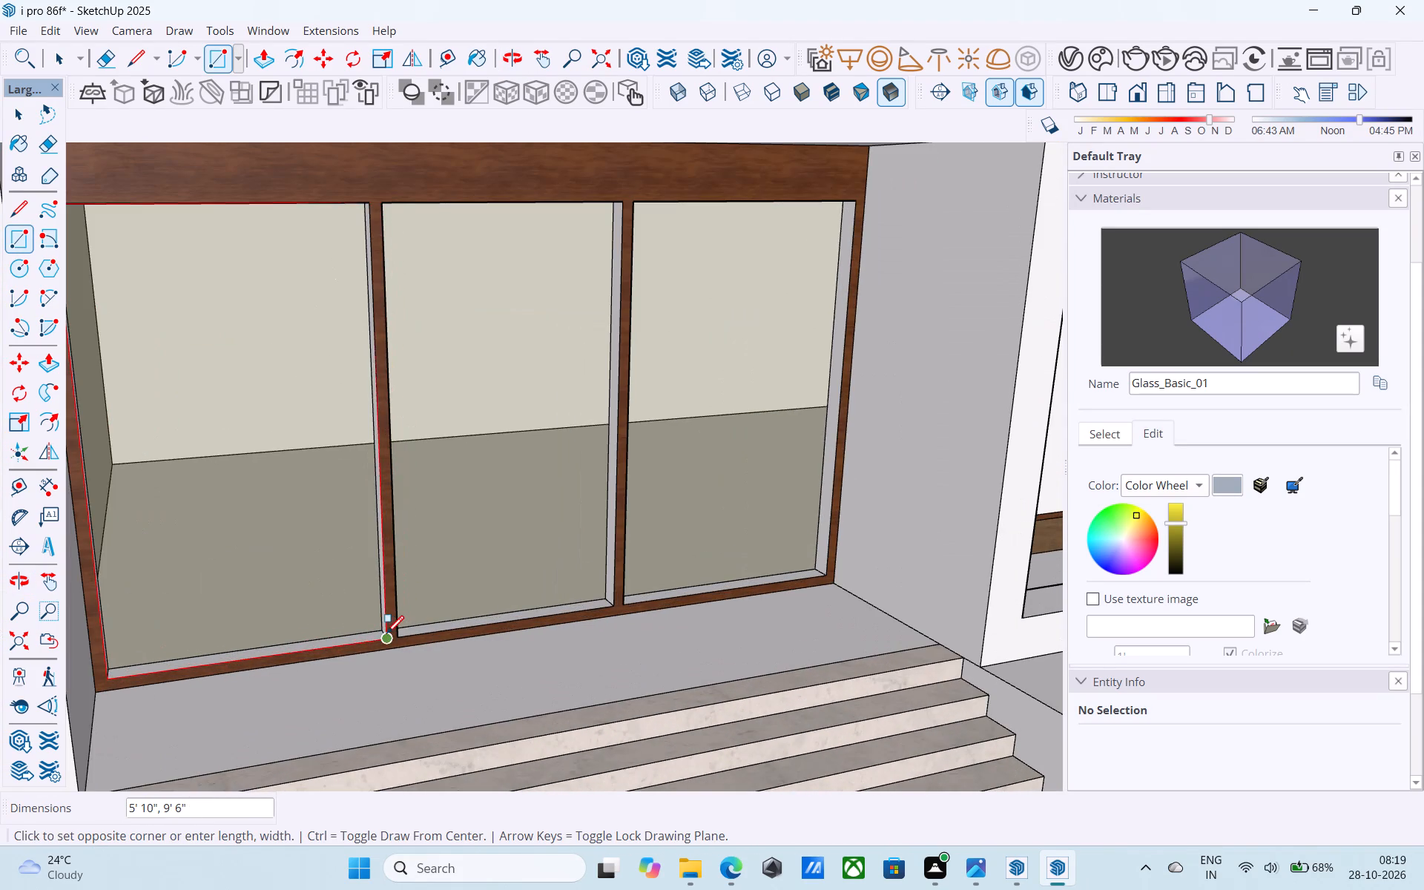
Draw a rectangle filling the middle pane opening of the three-pane entrance glazing above the steps.
scroll(438, 596, "down", 3)
middle_click_drag(438, 595, 452, 442, "shift")
scroll(498, 336, "up", 6)
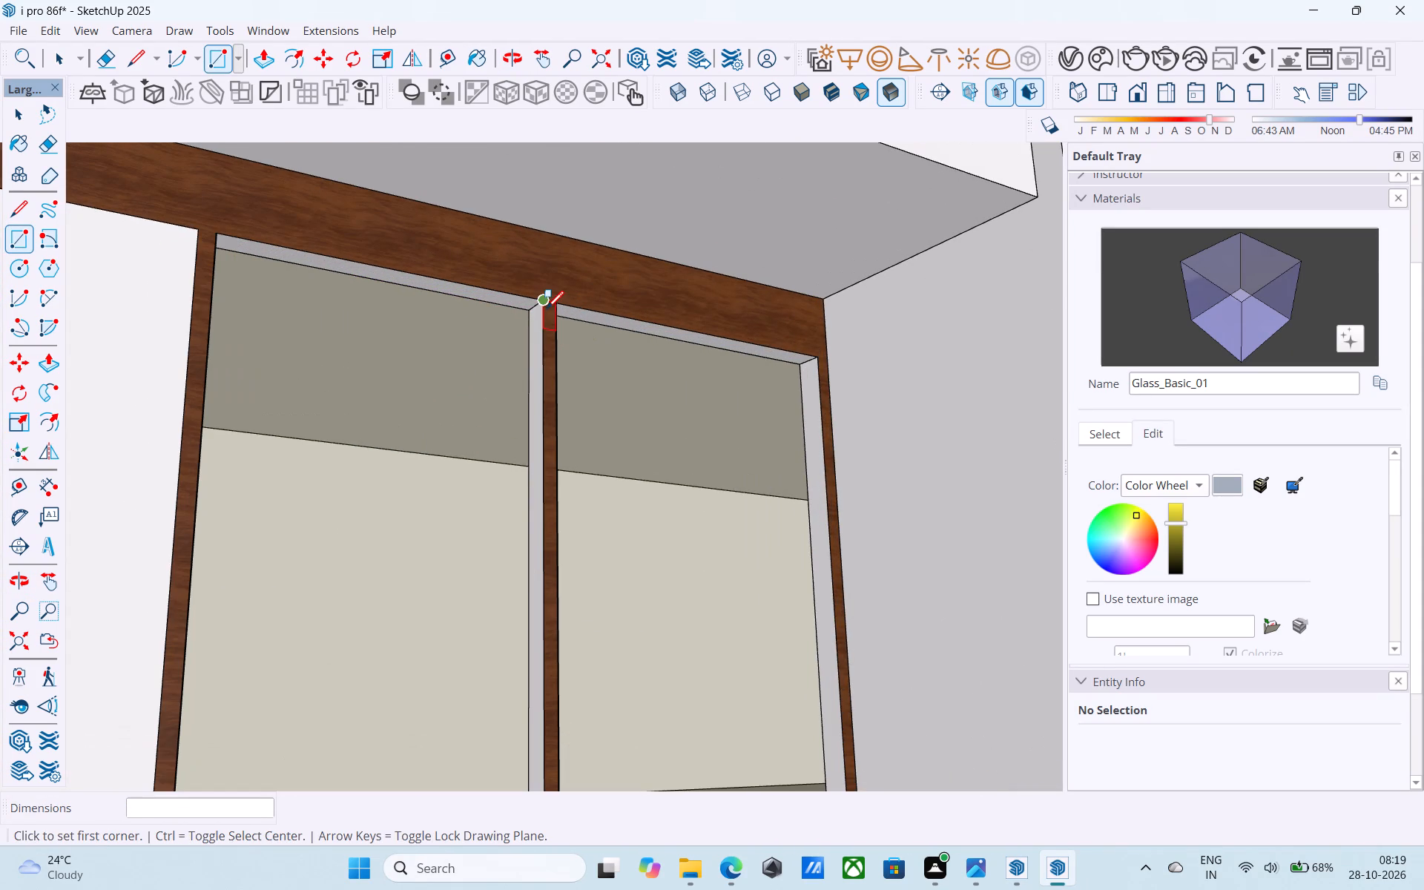
left_click(547, 309)
scroll(505, 512, "down", 3)
middle_click_drag(431, 367, 328, 329, "shift")
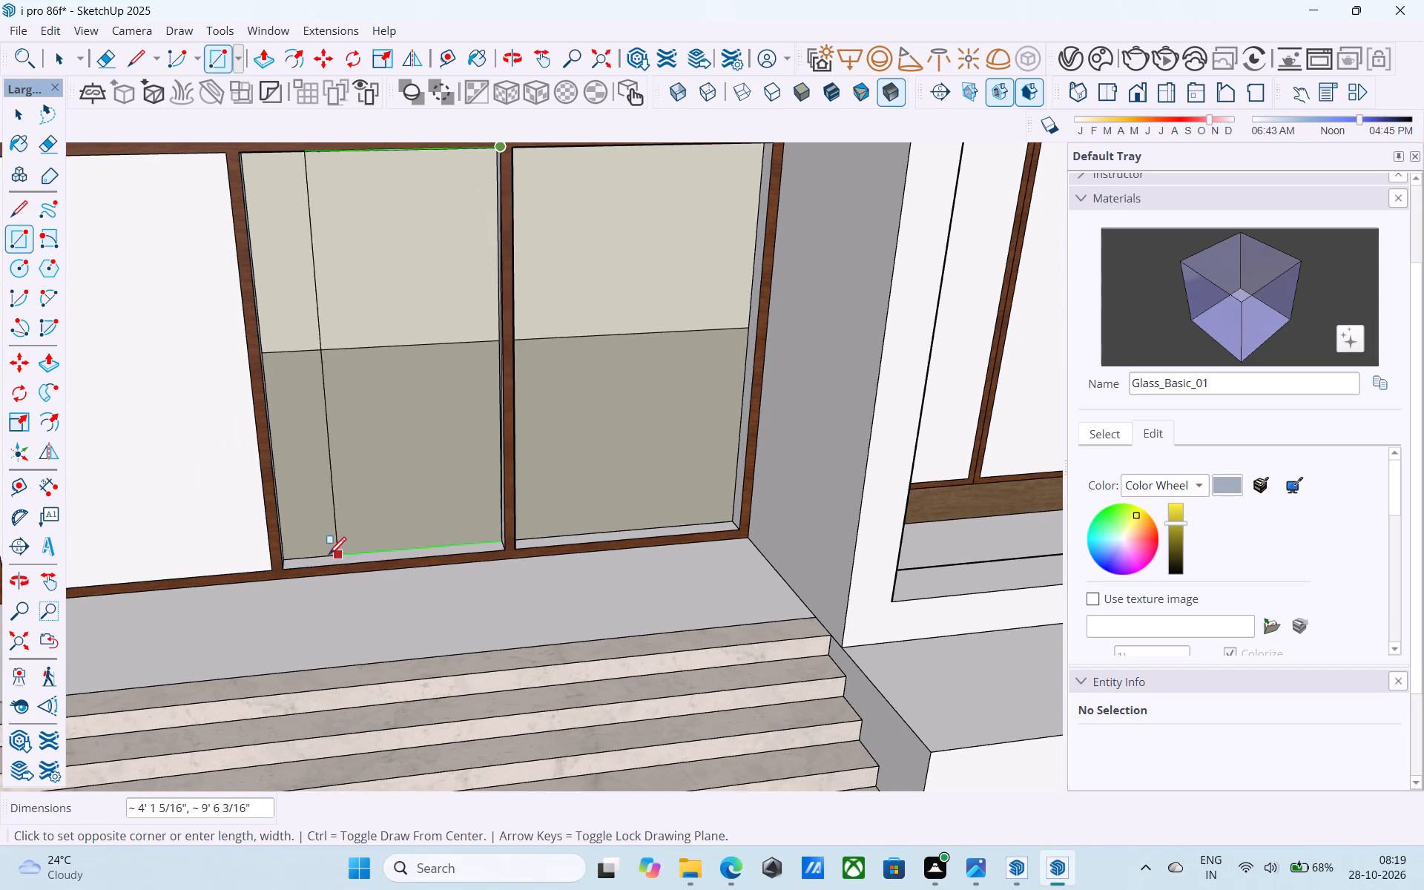
left_click(286, 567)
key("space")
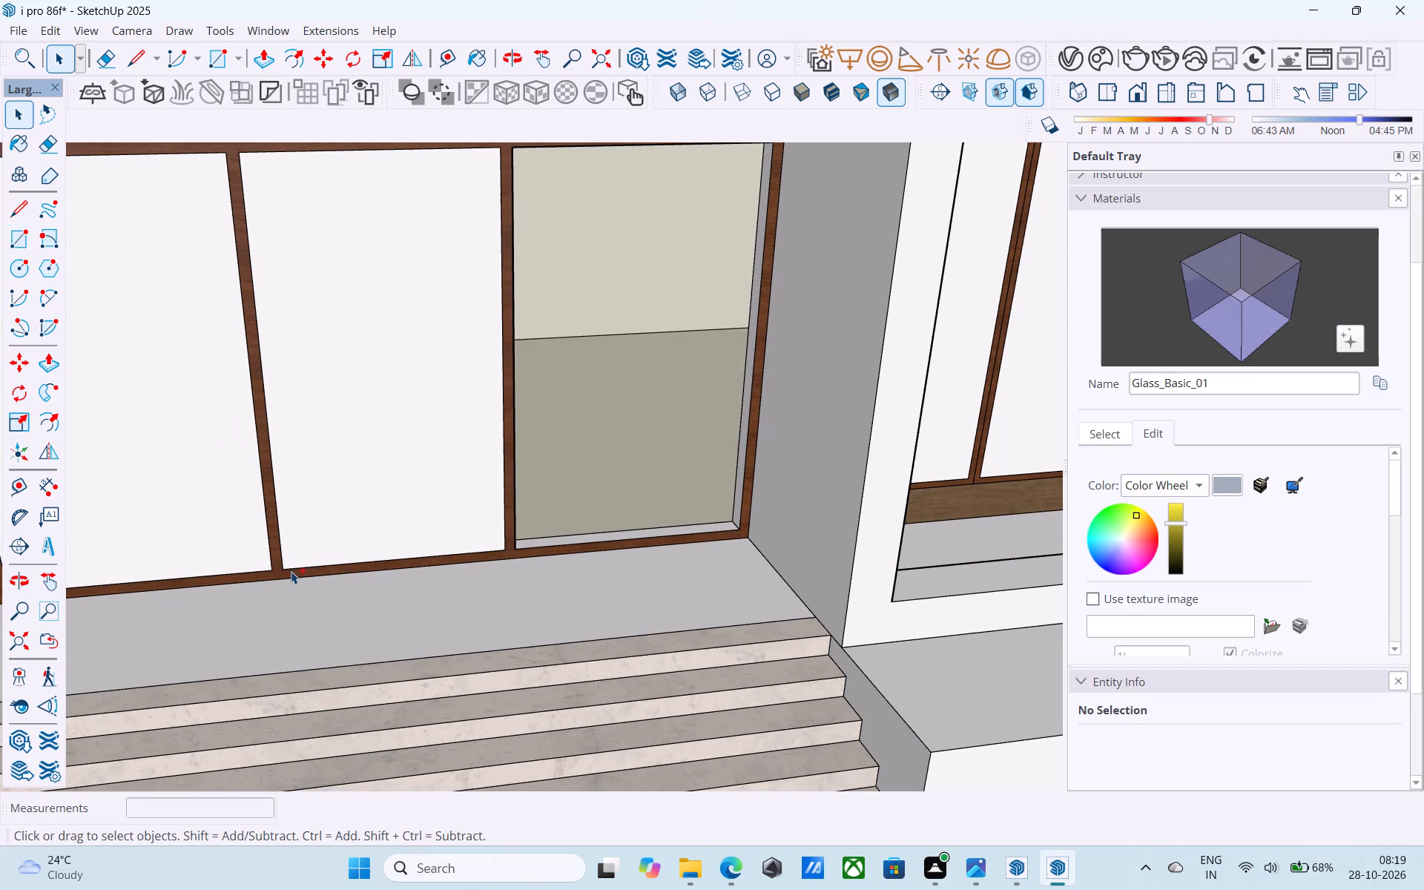
Save the building model.
key("ctrl+s")
key("space")
scroll(316, 554, "down", 5)
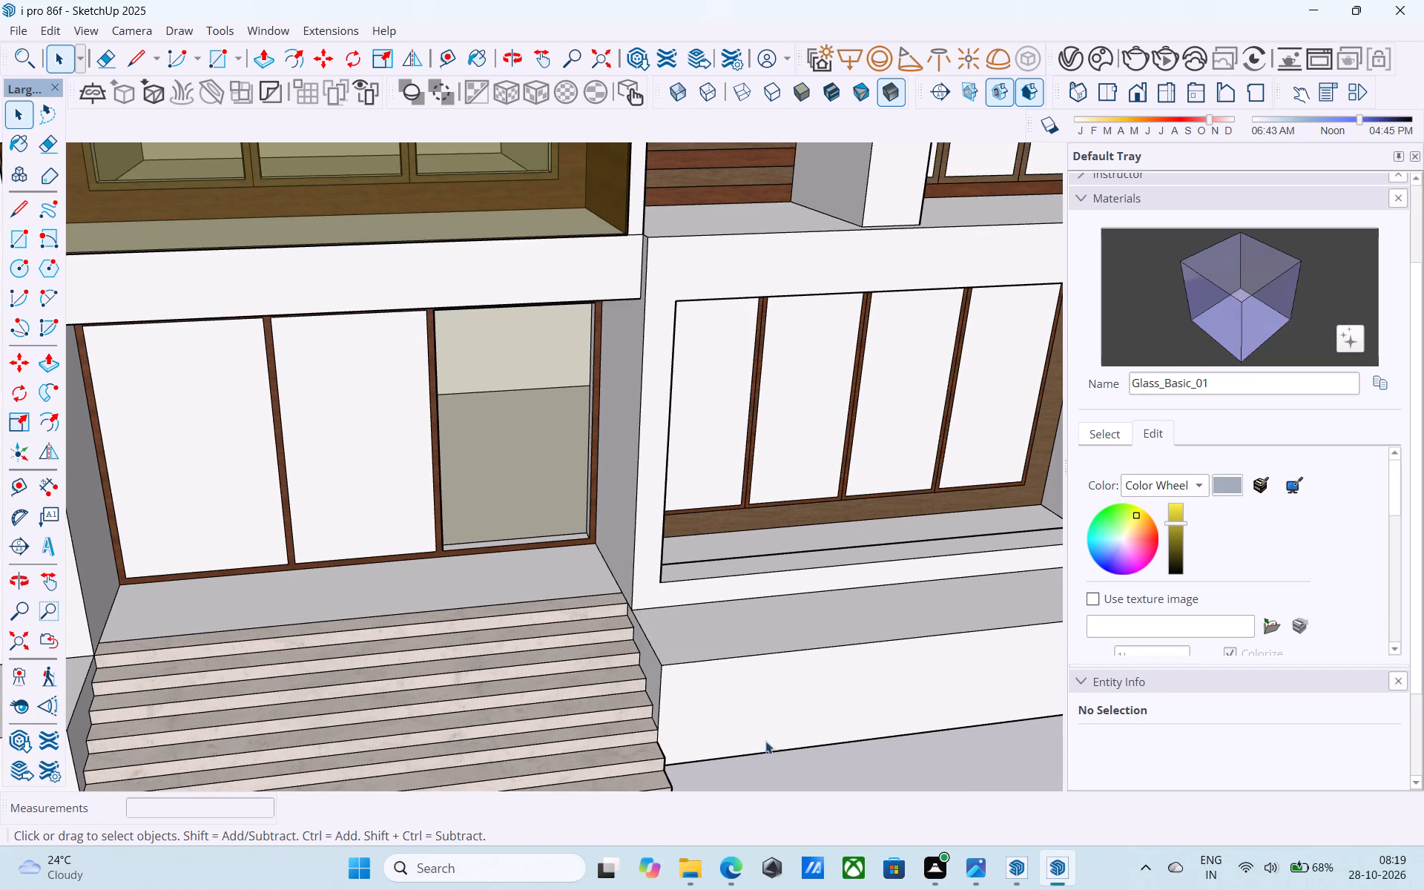
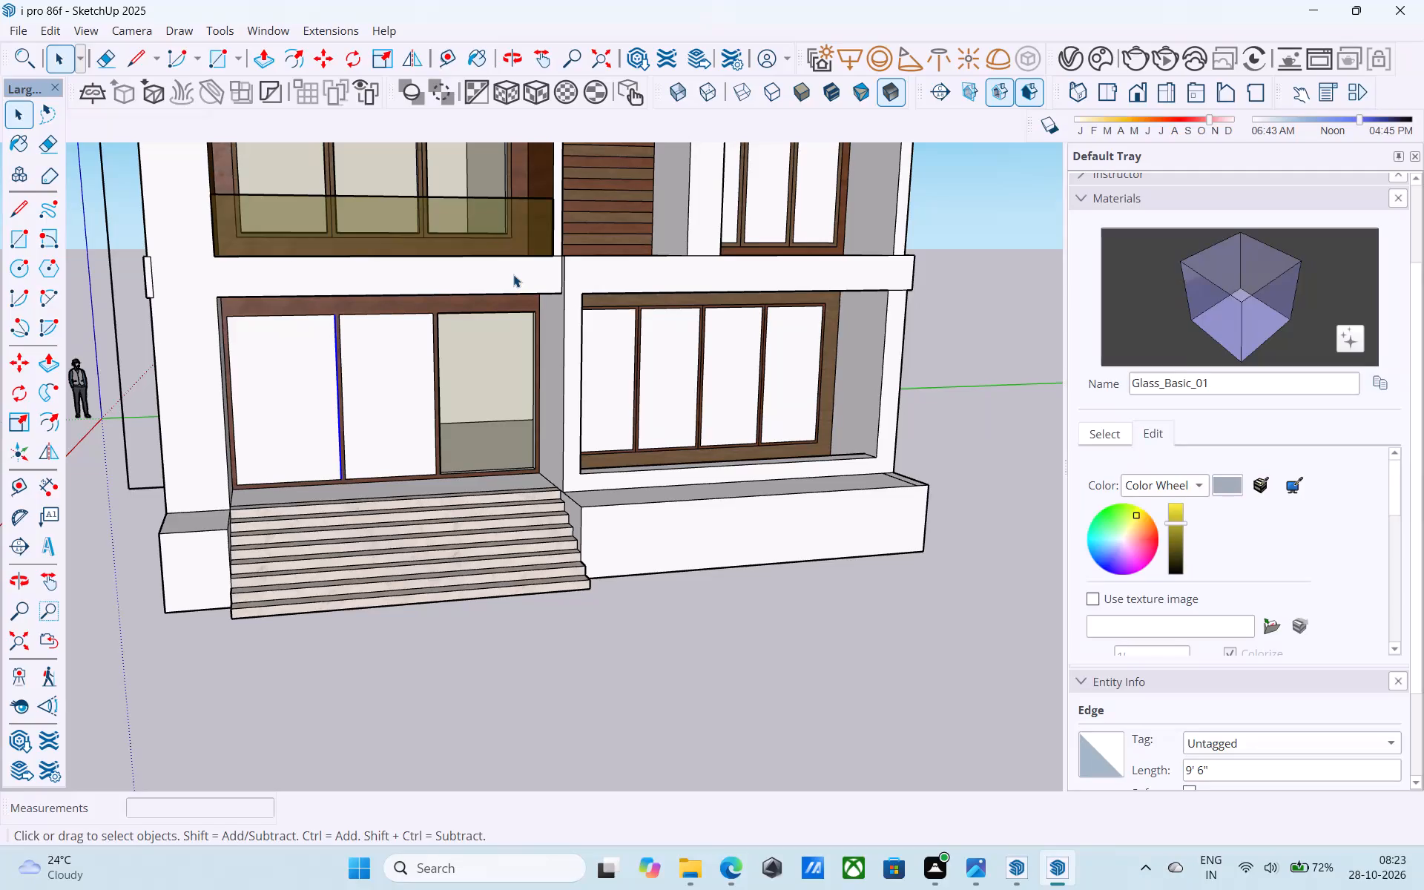
Draw a rectangle about 5' 10" by 9' 6" filling the right pane opening of the three-pane entrance glazing above the steps.
middle_click_drag(521, 342, 512, 300)
scroll(480, 326, "down", 2)
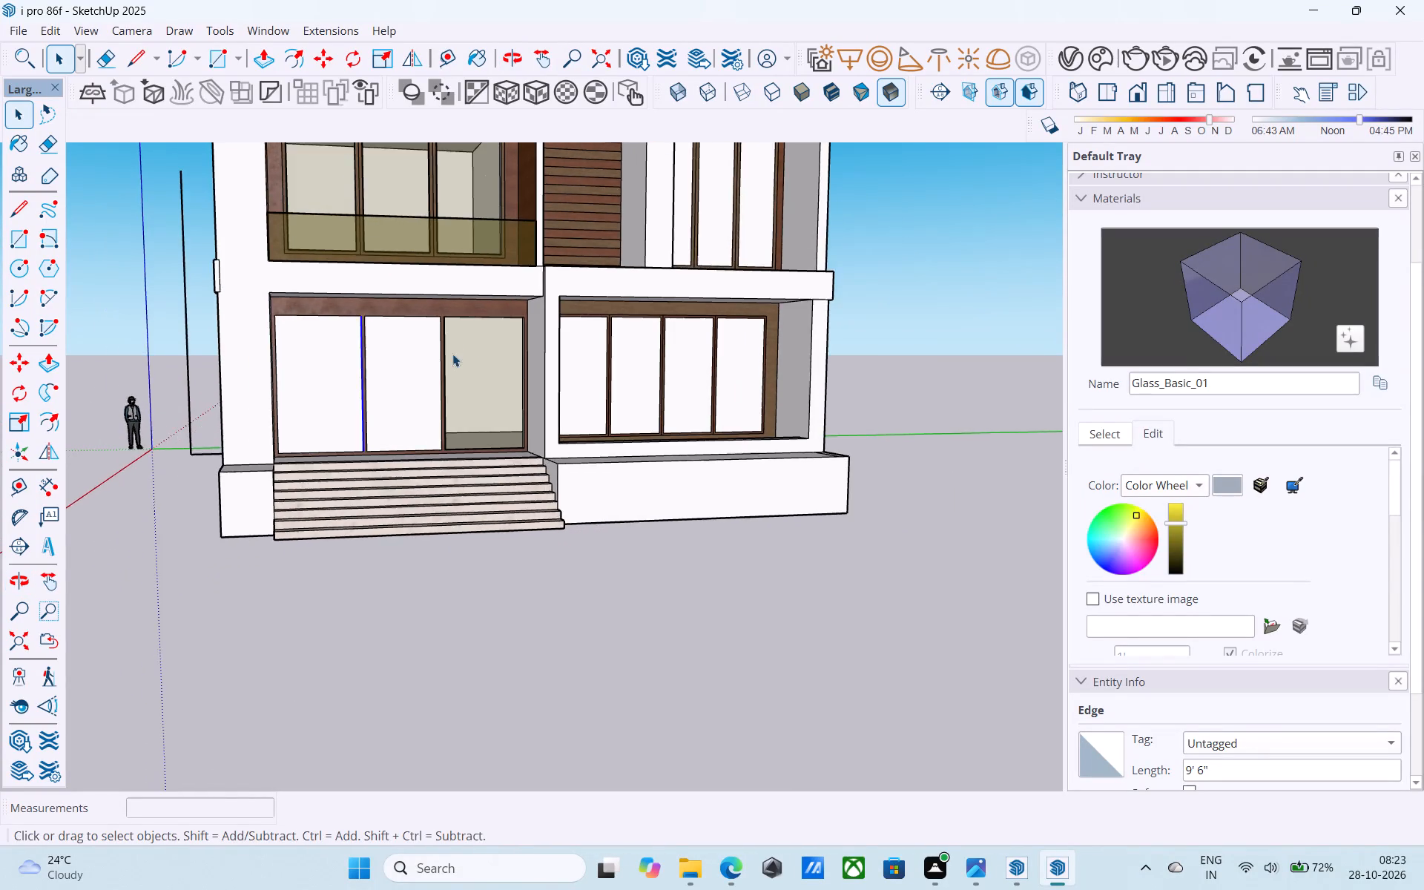
middle_click_drag(452, 354, 210, 274)
middle_click_drag(635, 326, 644, 280, "shift")
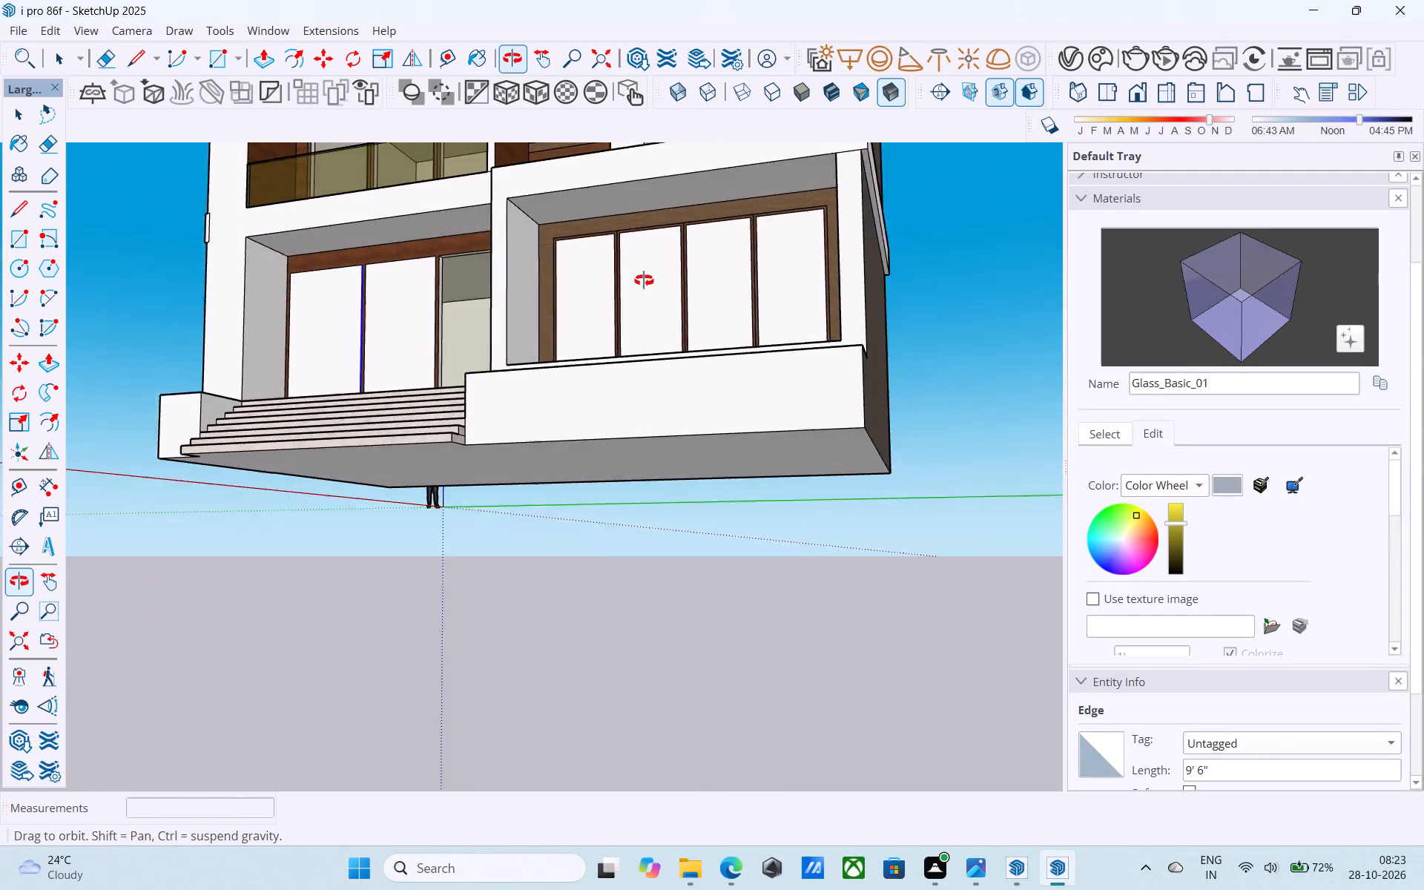
middle_click_drag(644, 280, 644, 231, "shift")
key("r")
middle_click_drag(511, 222, 663, 263)
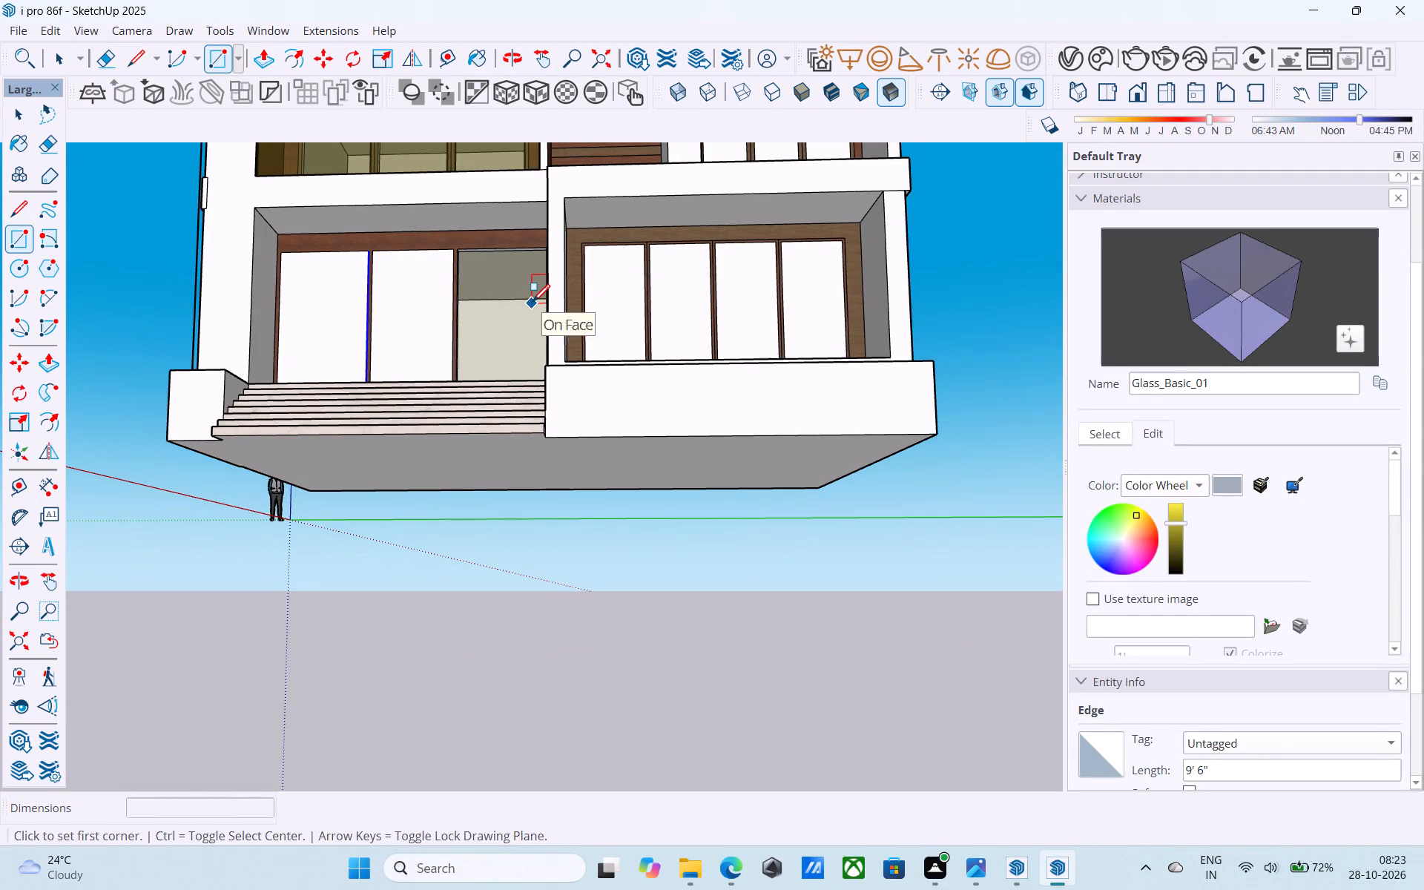
middle_click_drag(441, 334, 454, 276)
scroll(468, 251, "up", 4)
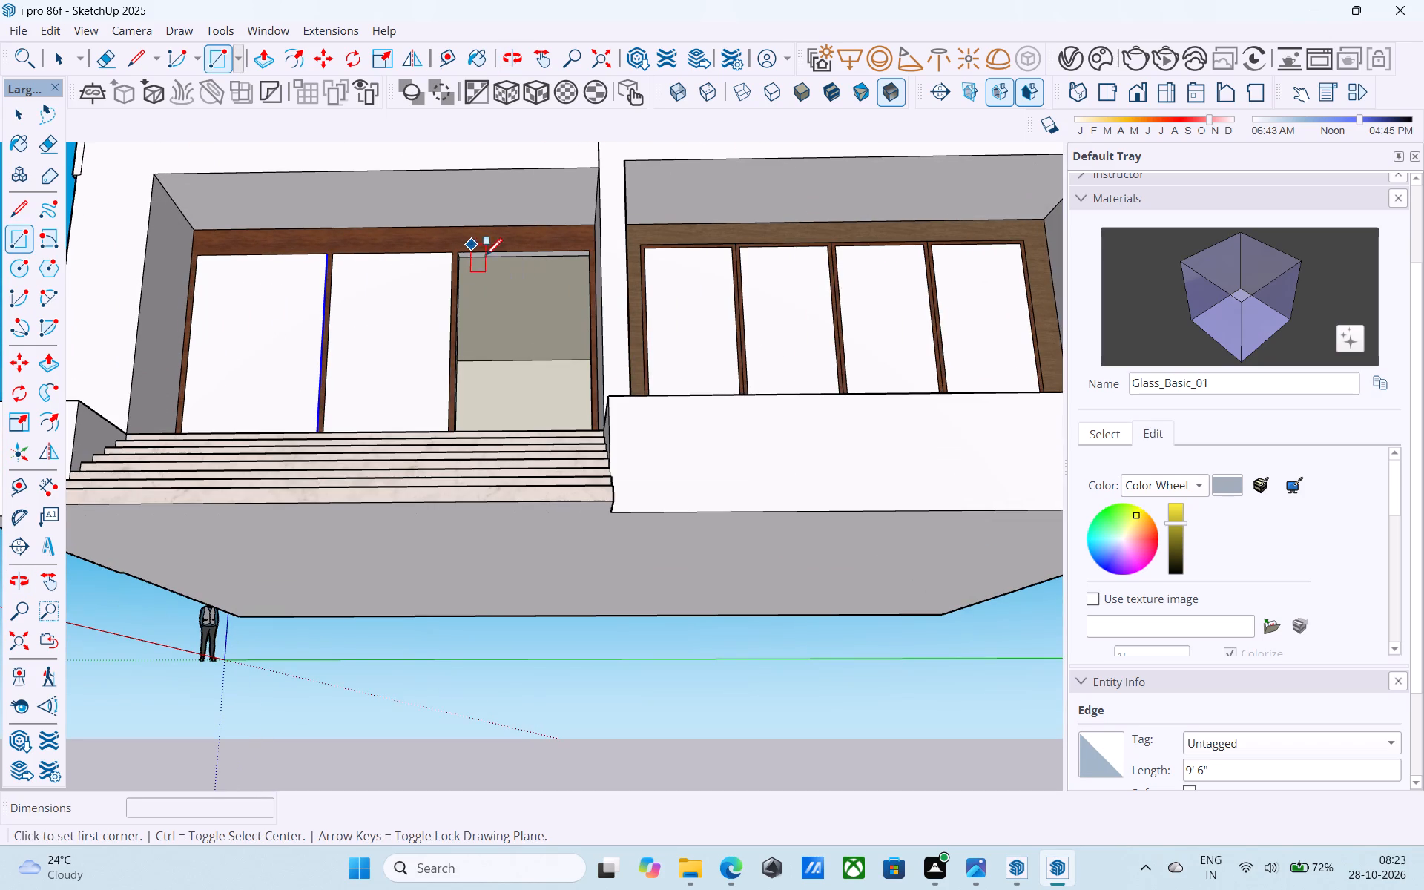
middle_click_drag(499, 252, 396, 284)
scroll(418, 279, "up", 9)
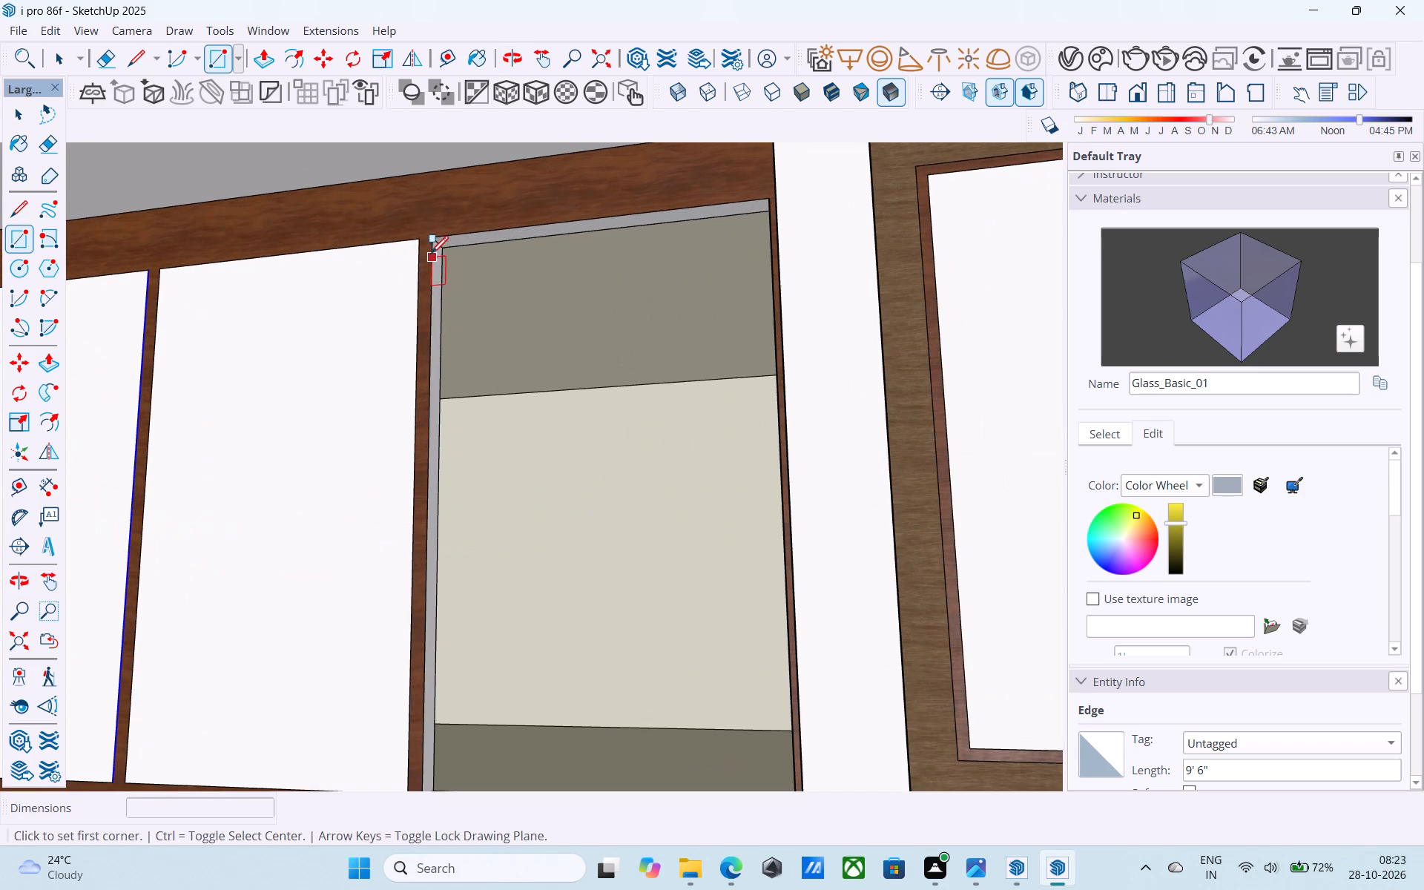
left_click(433, 243)
scroll(435, 237, "down", 4)
middle_click_drag(435, 237, 777, 484)
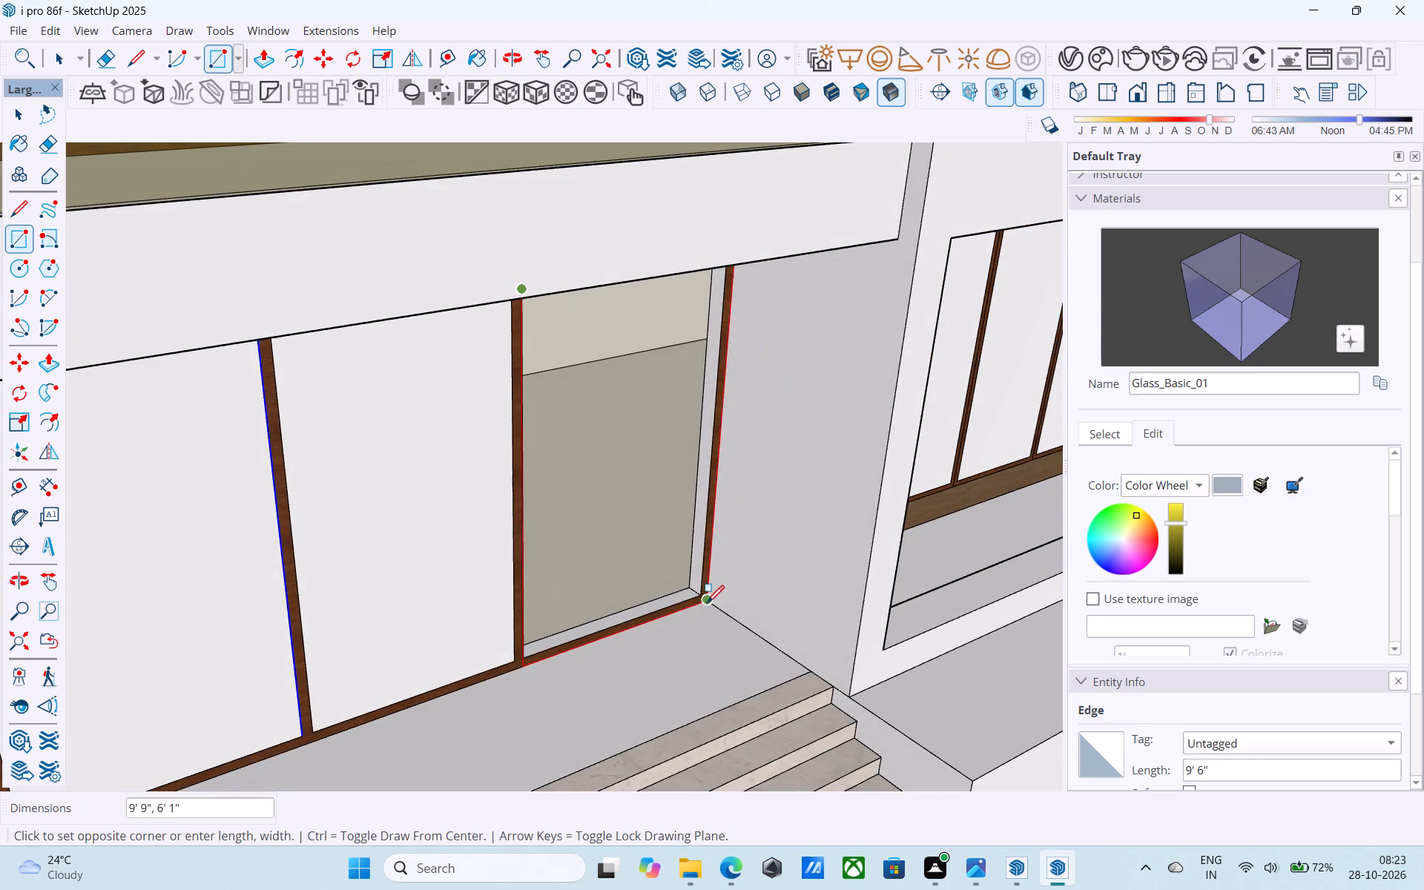
left_click(707, 590)
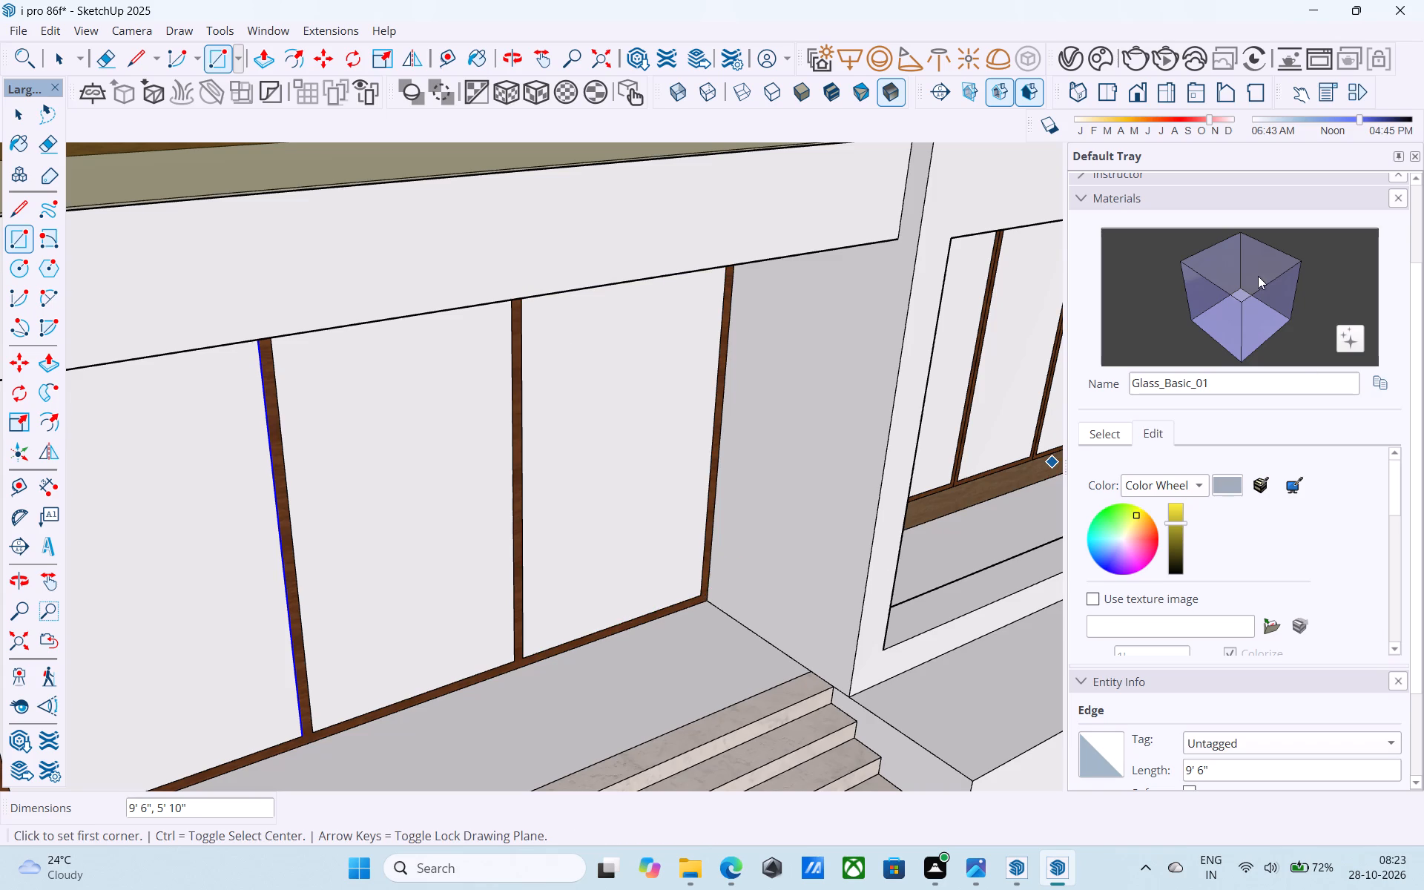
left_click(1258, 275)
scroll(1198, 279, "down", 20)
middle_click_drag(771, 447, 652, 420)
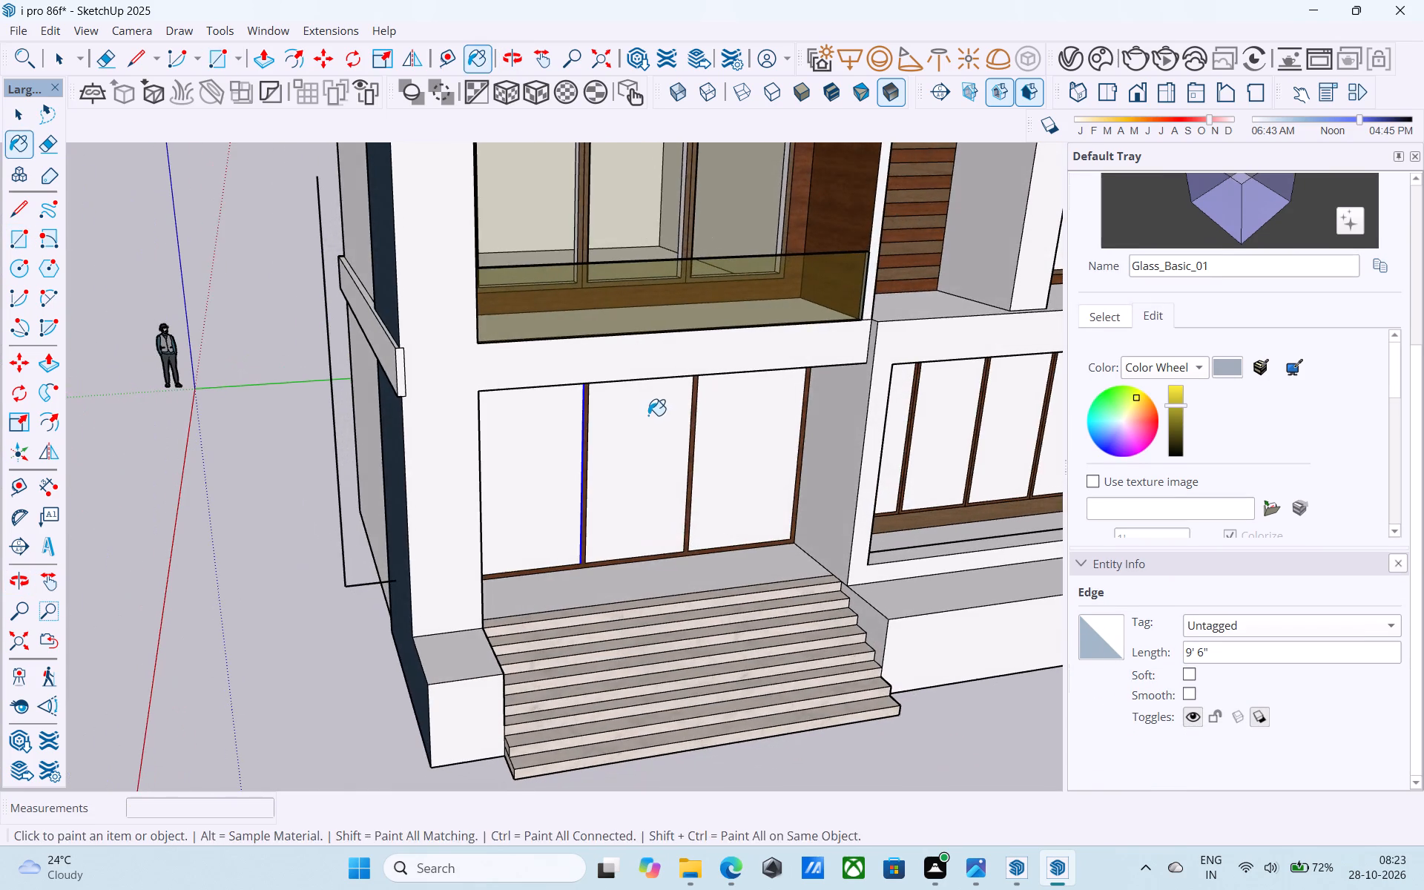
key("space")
Draw a rectangle about 4' 8" by 9' 6" filling the left pane opening of the first-floor three-pane window above the entrance.
scroll(648, 405, "down", 5)
middle_click_drag(648, 405, 406, 457)
scroll(589, 286, "down", 4)
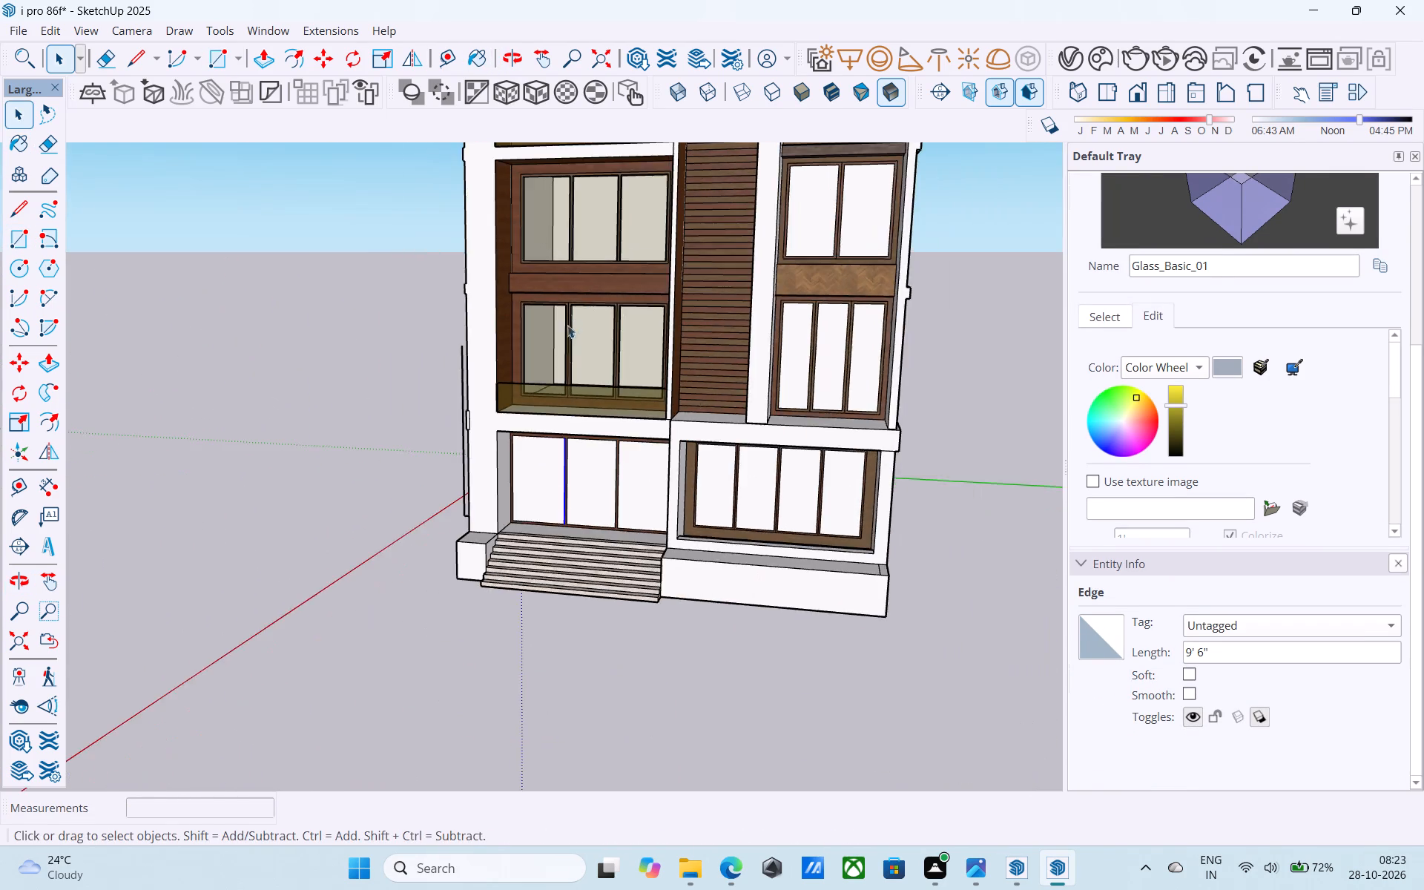
middle_click_drag(564, 326, 551, 260)
scroll(543, 276, "down", 8)
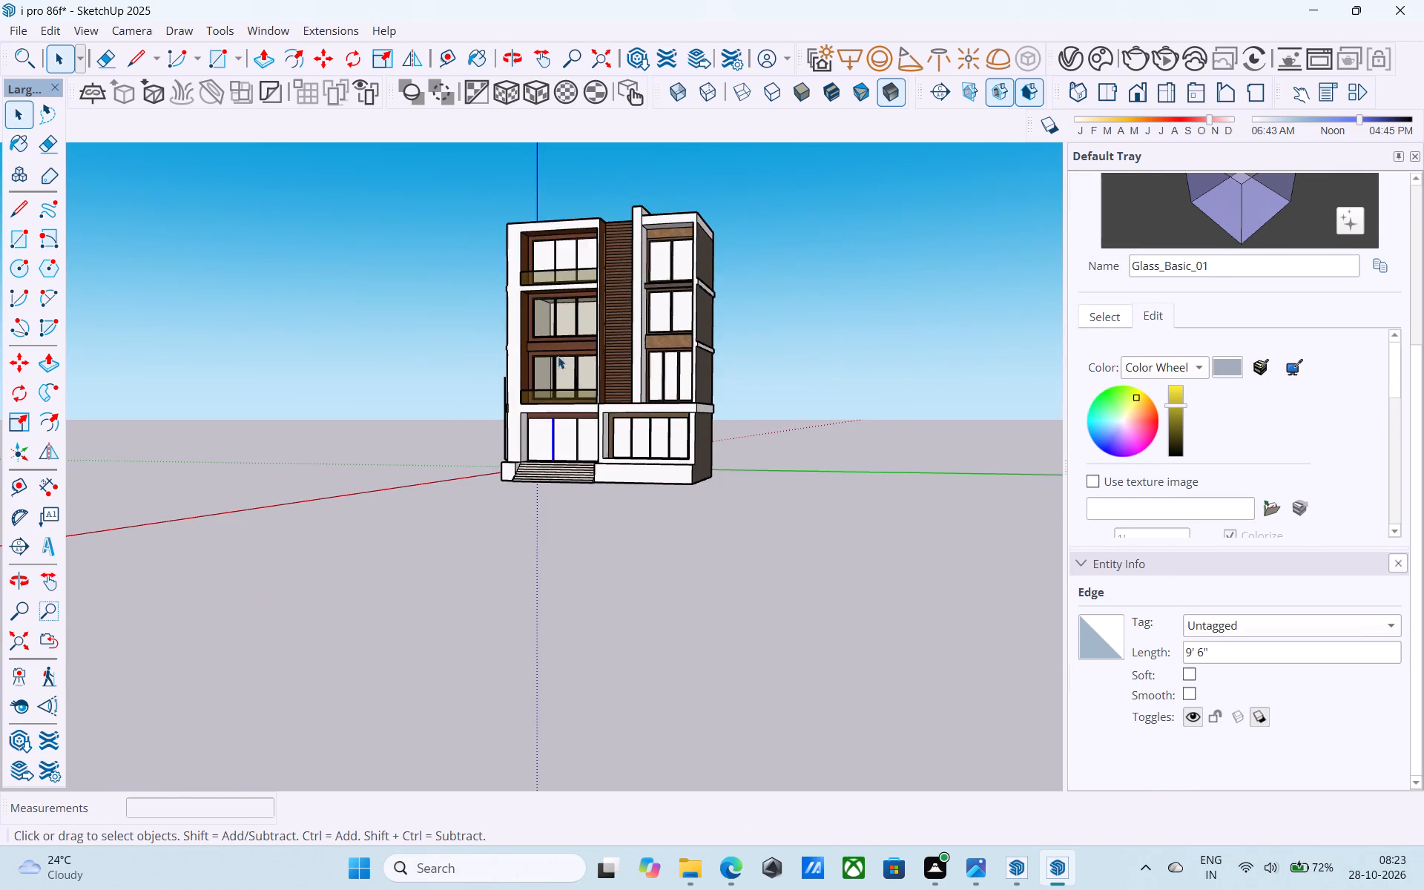
scroll(559, 343, "up", 6)
key("r")
scroll(547, 349, "up", 11)
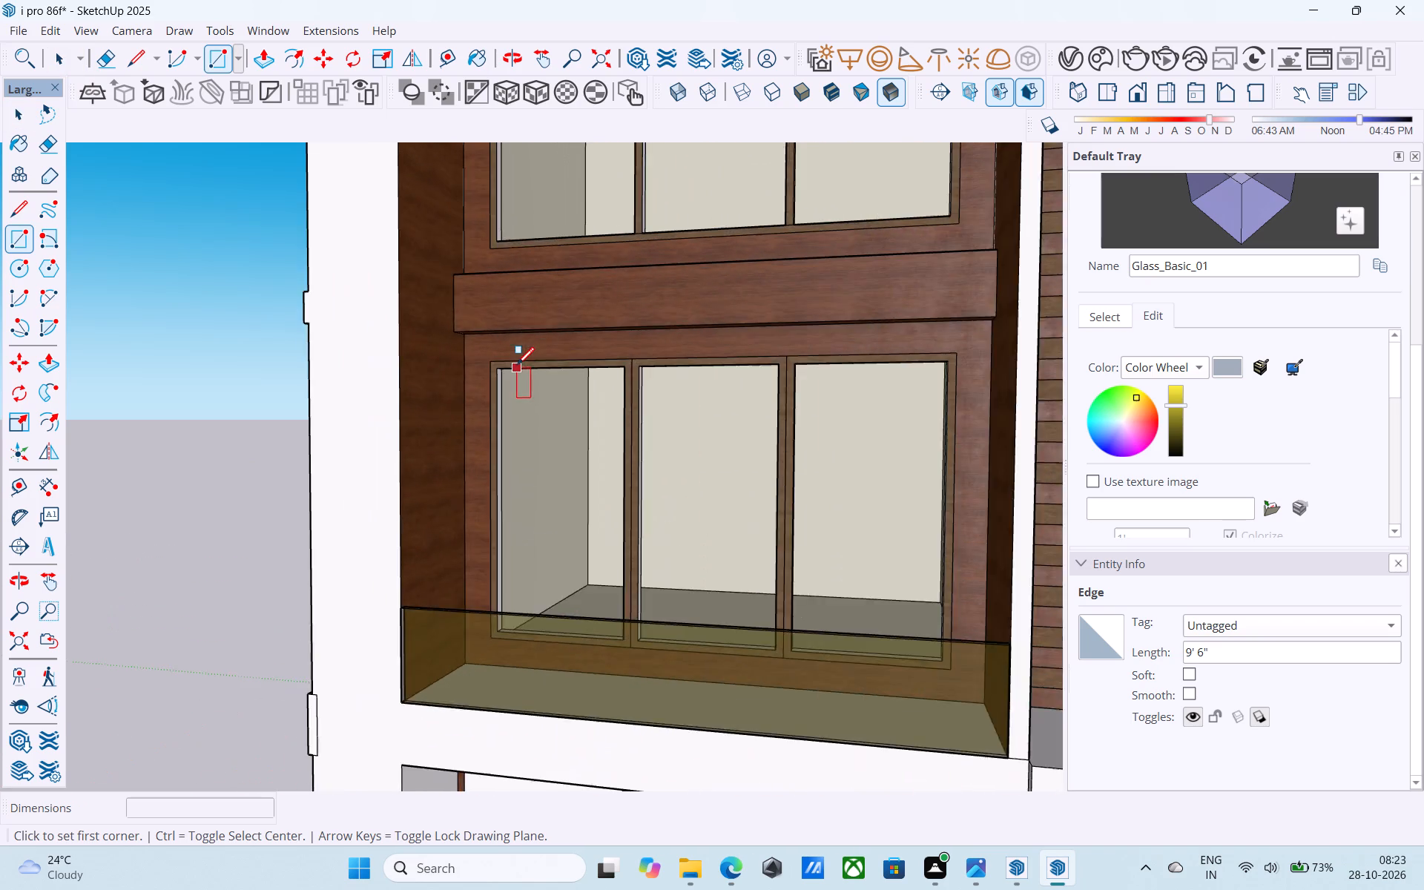
scroll(517, 366, "up", 4)
left_click(496, 374)
scroll(581, 452, "down", 4)
middle_click_drag(581, 453, 593, 320)
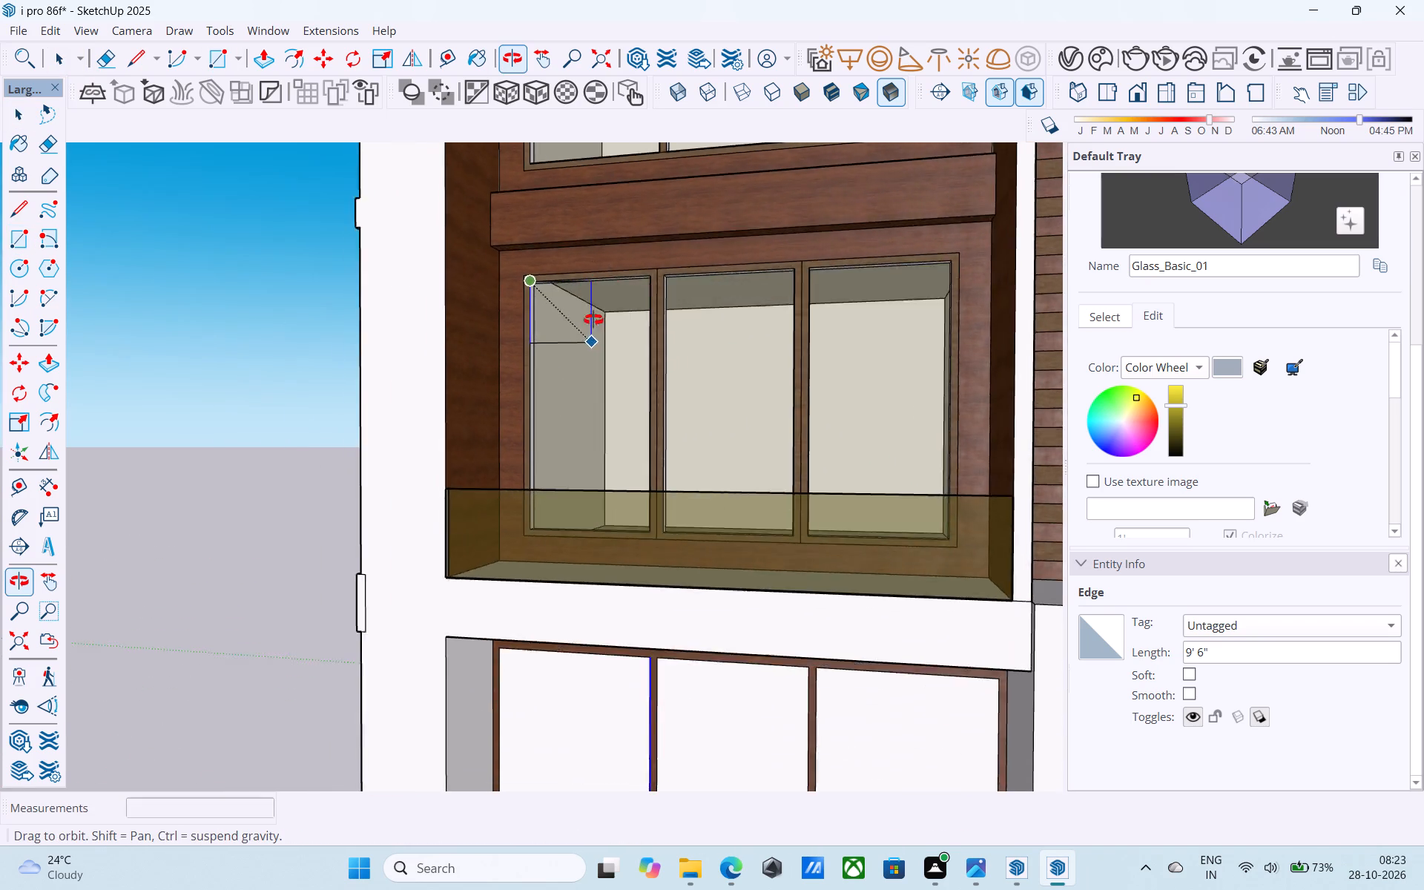
middle_click_drag(593, 320, 690, 537)
left_click(650, 517)
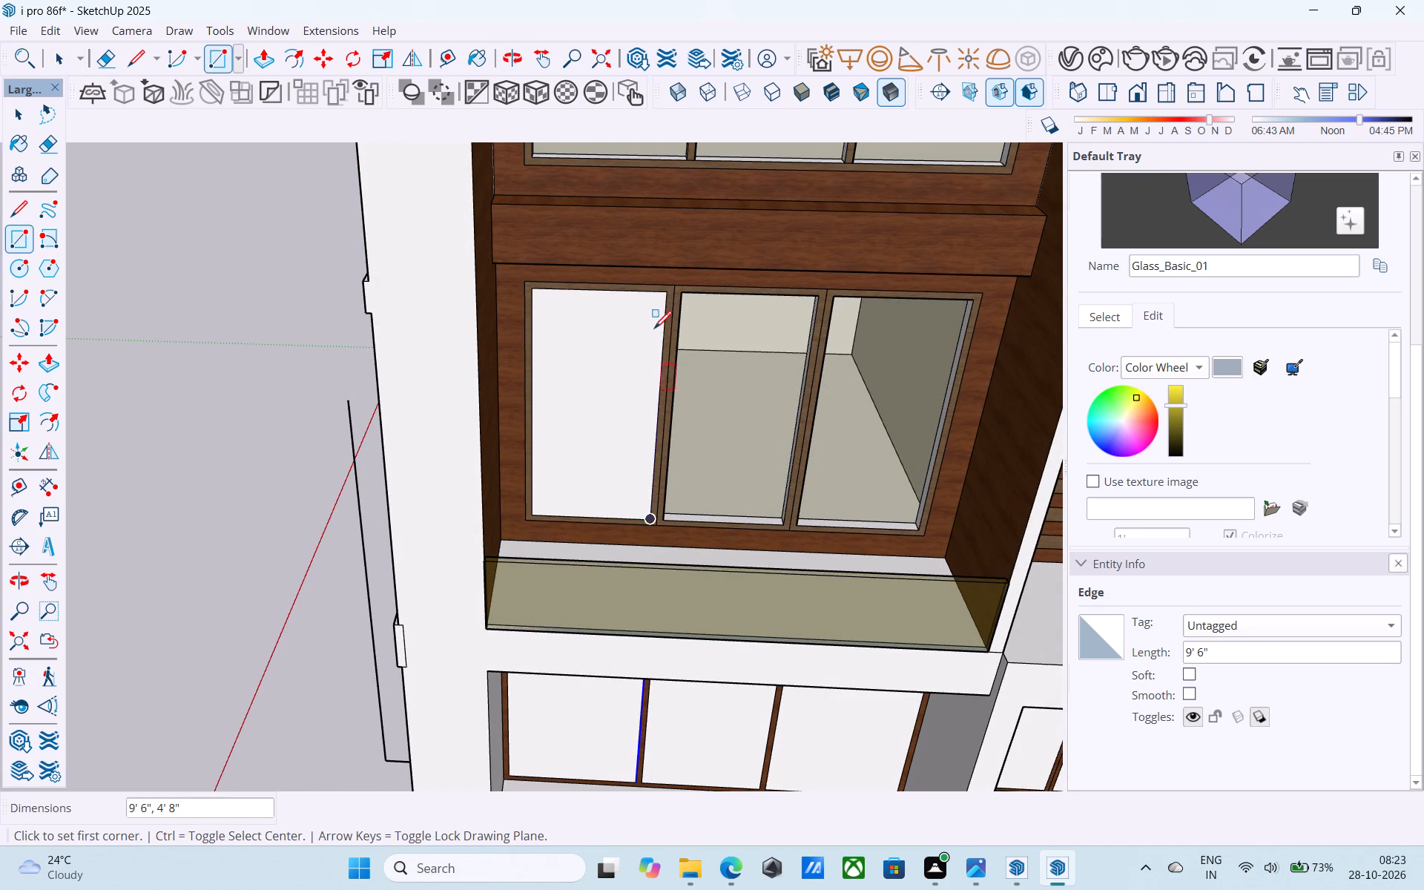
Draw rectangles between the inner frame corners filling the middle and right pane openings of the first-floor three-pane window above the entrance.
left_click(678, 299)
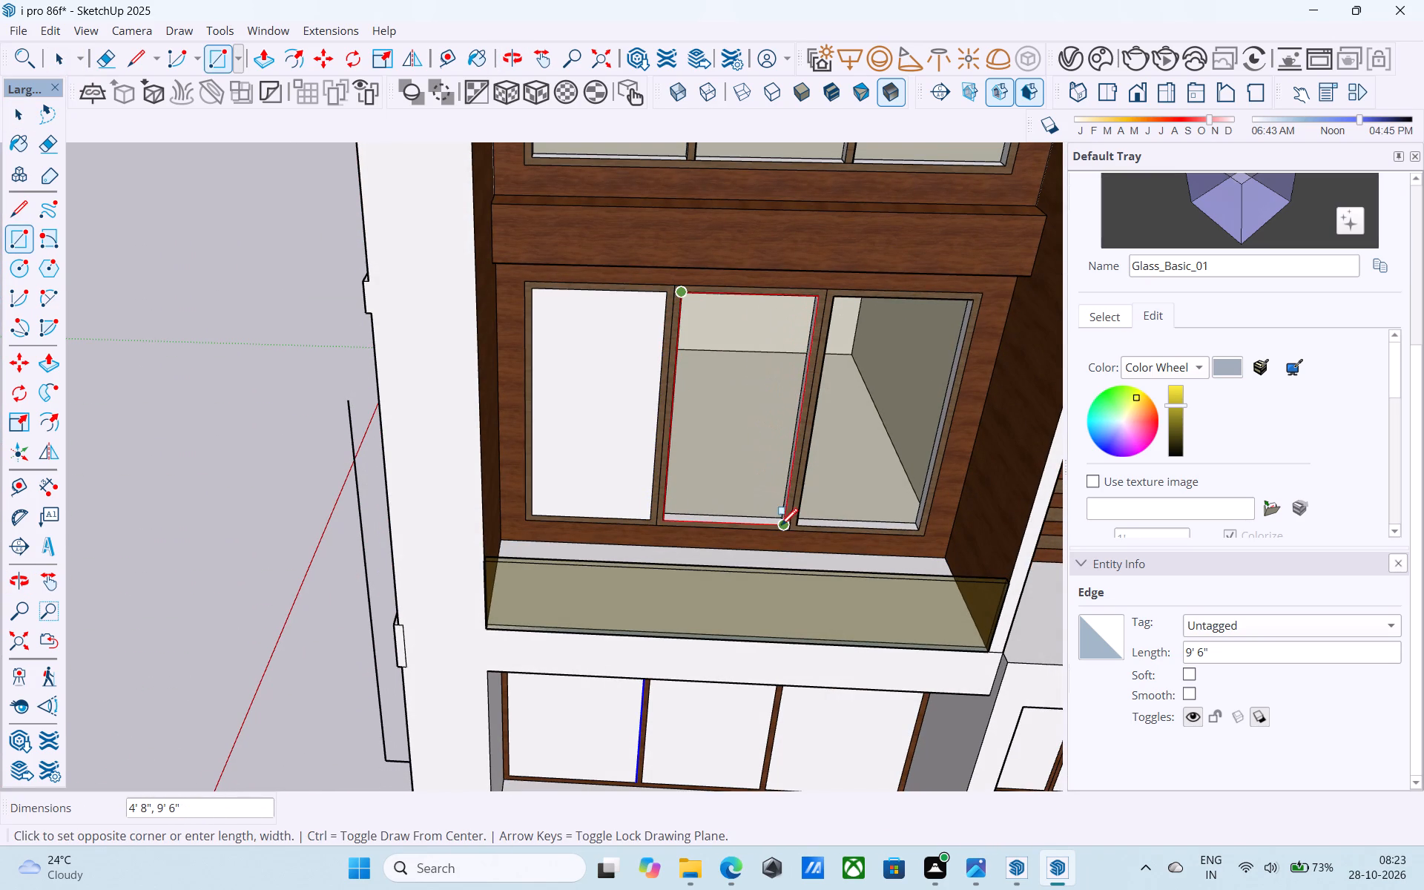
left_click(782, 524)
left_click(831, 297)
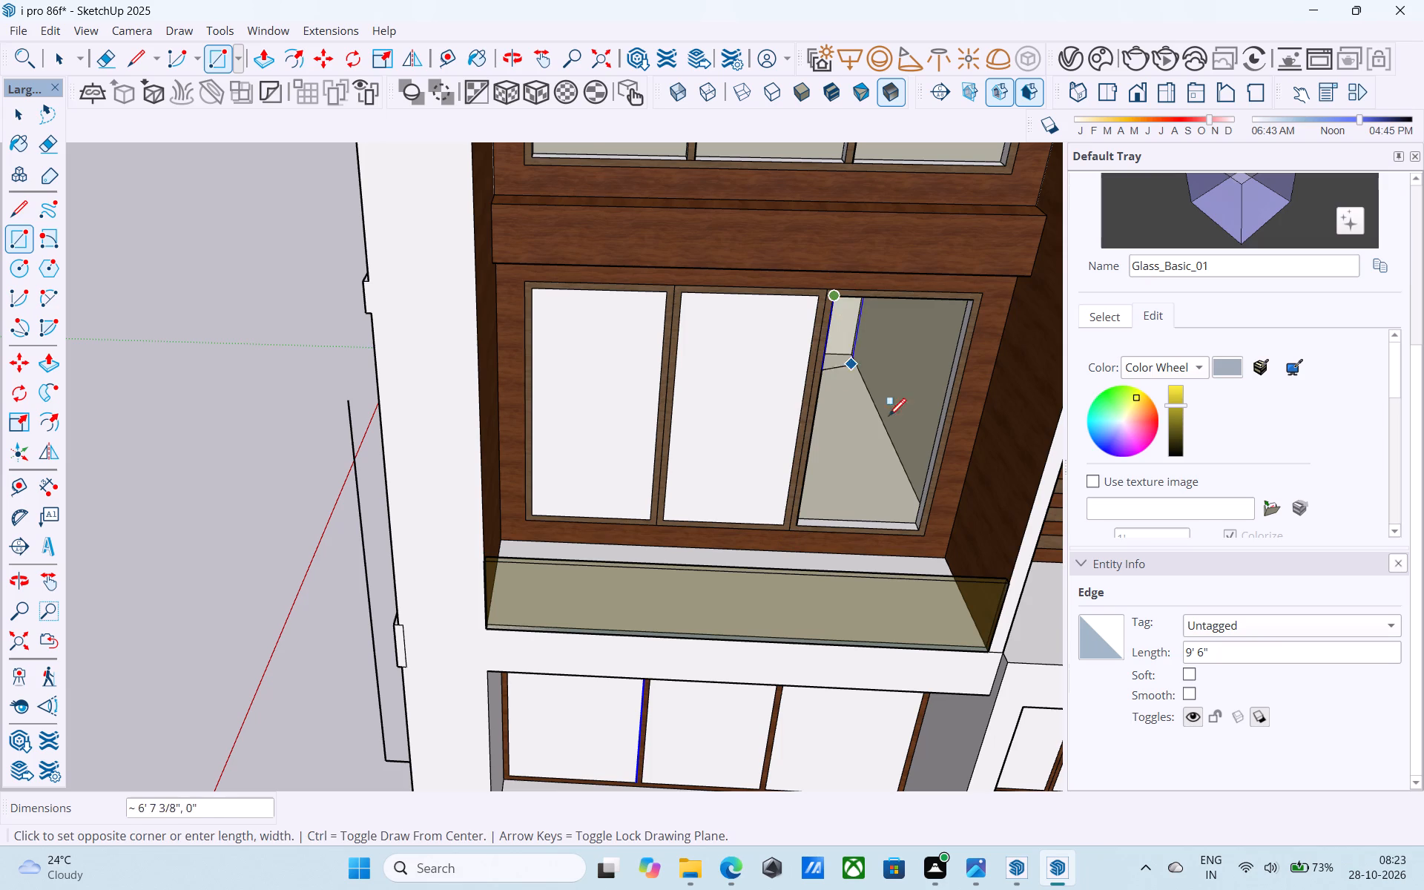
left_click(923, 529)
Draw a rectangle between the inner frame corners filling the left pane opening of the second-floor three-pane window.
scroll(923, 472, "down", 4)
middle_click_drag(923, 471, 771, 458)
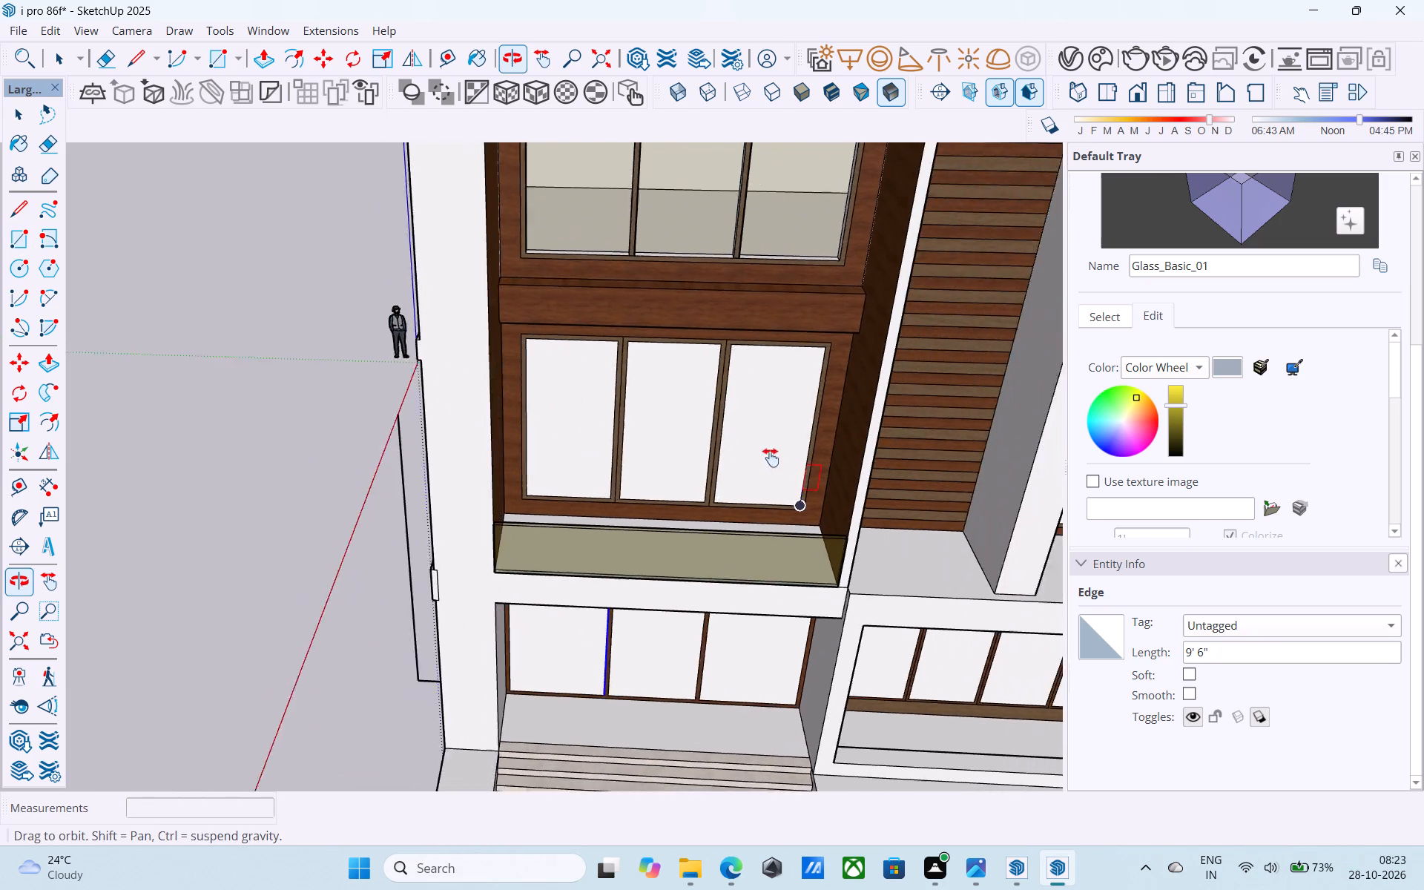
middle_click_drag(771, 458, 719, 452)
scroll(716, 454, "down", 7)
middle_click_drag(713, 458, 708, 540, "shift")
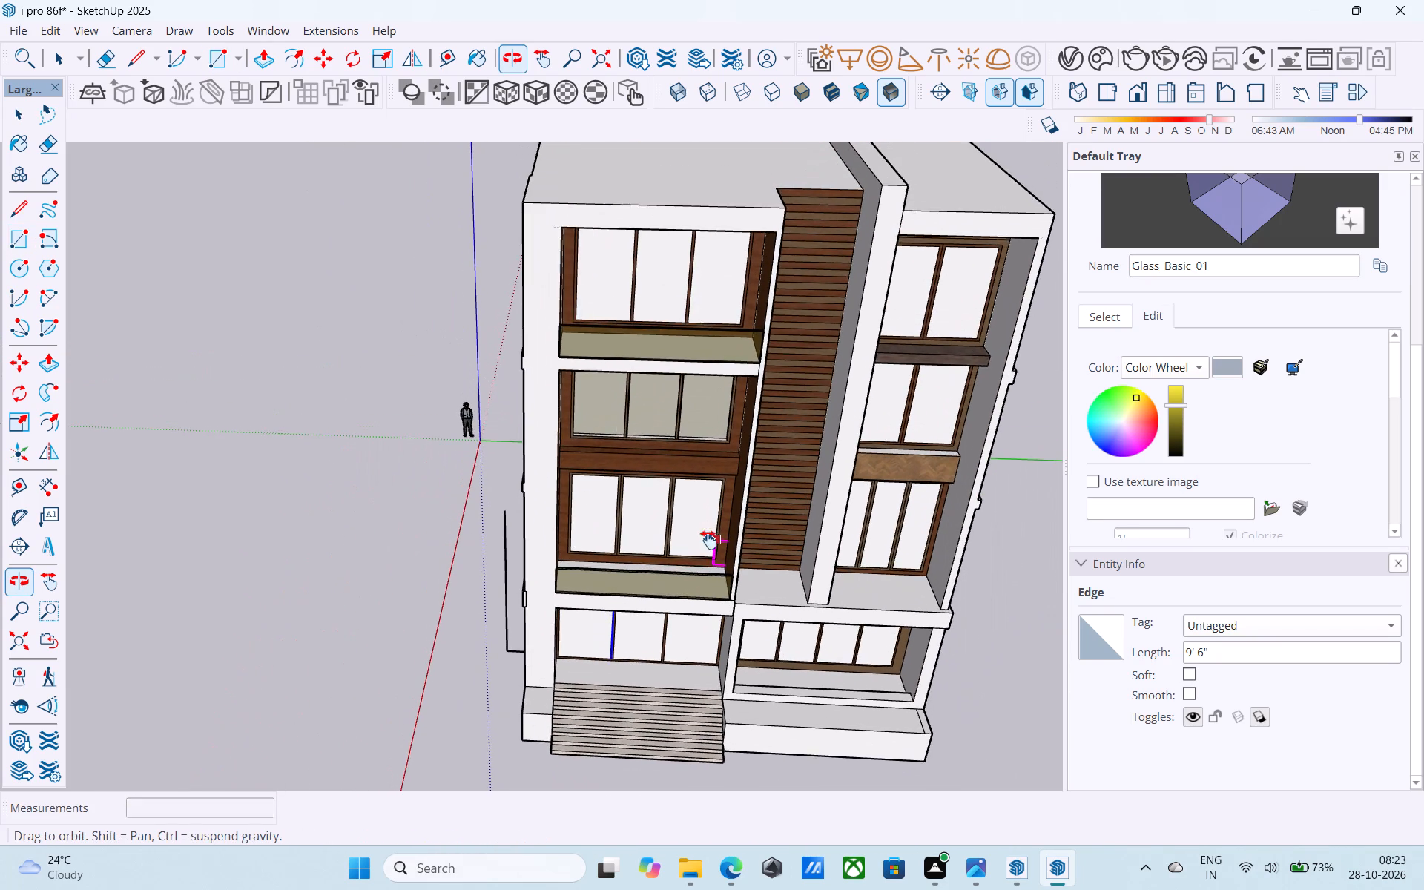
middle_click_drag(708, 540, 653, 360, "shift")
scroll(593, 344, "up", 4)
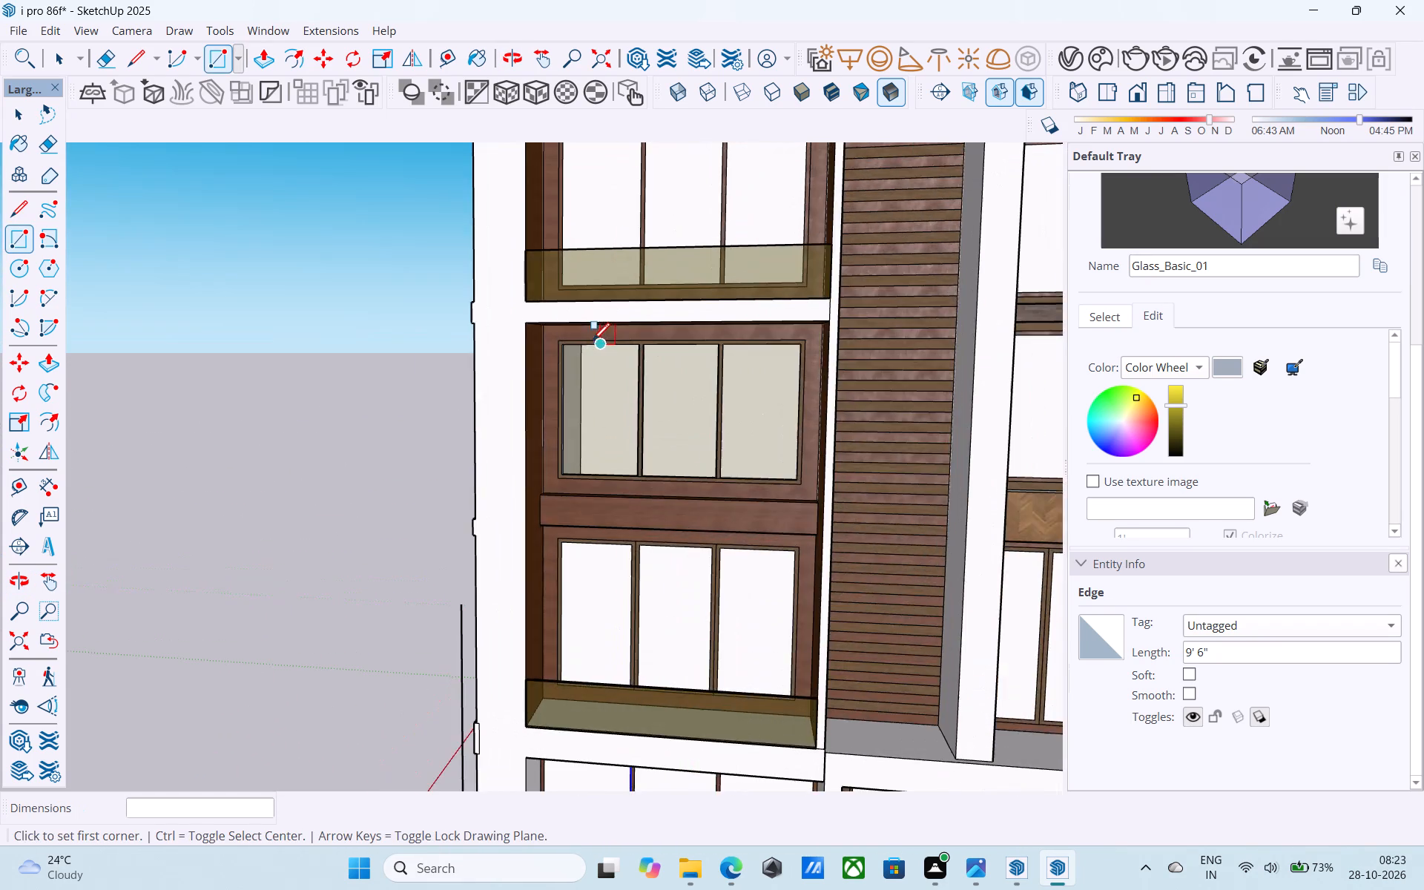
scroll(562, 356, "up", 11)
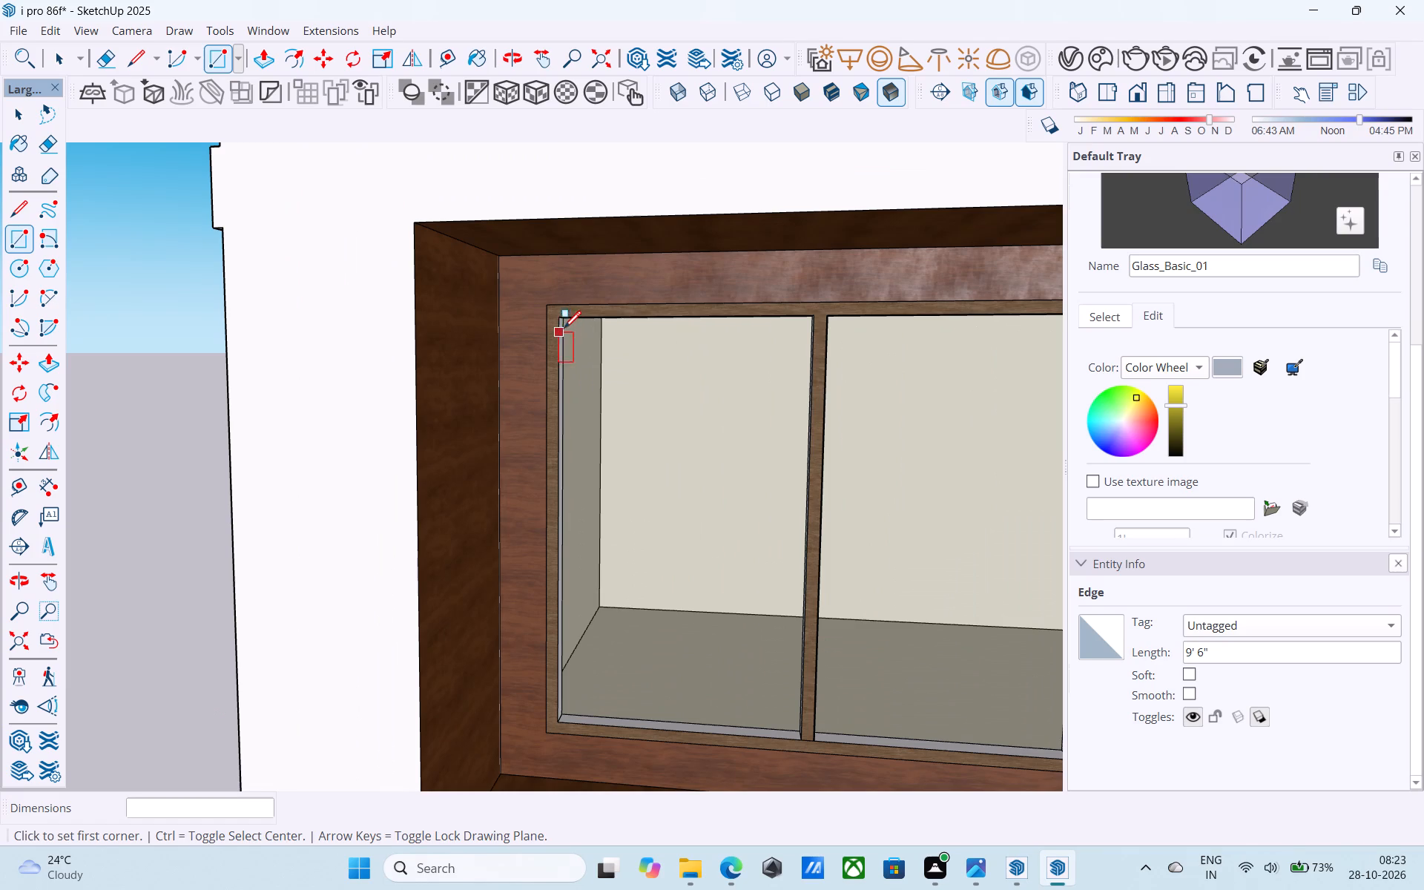
left_click(561, 320)
middle_click_drag(709, 477, 688, 386, "shift")
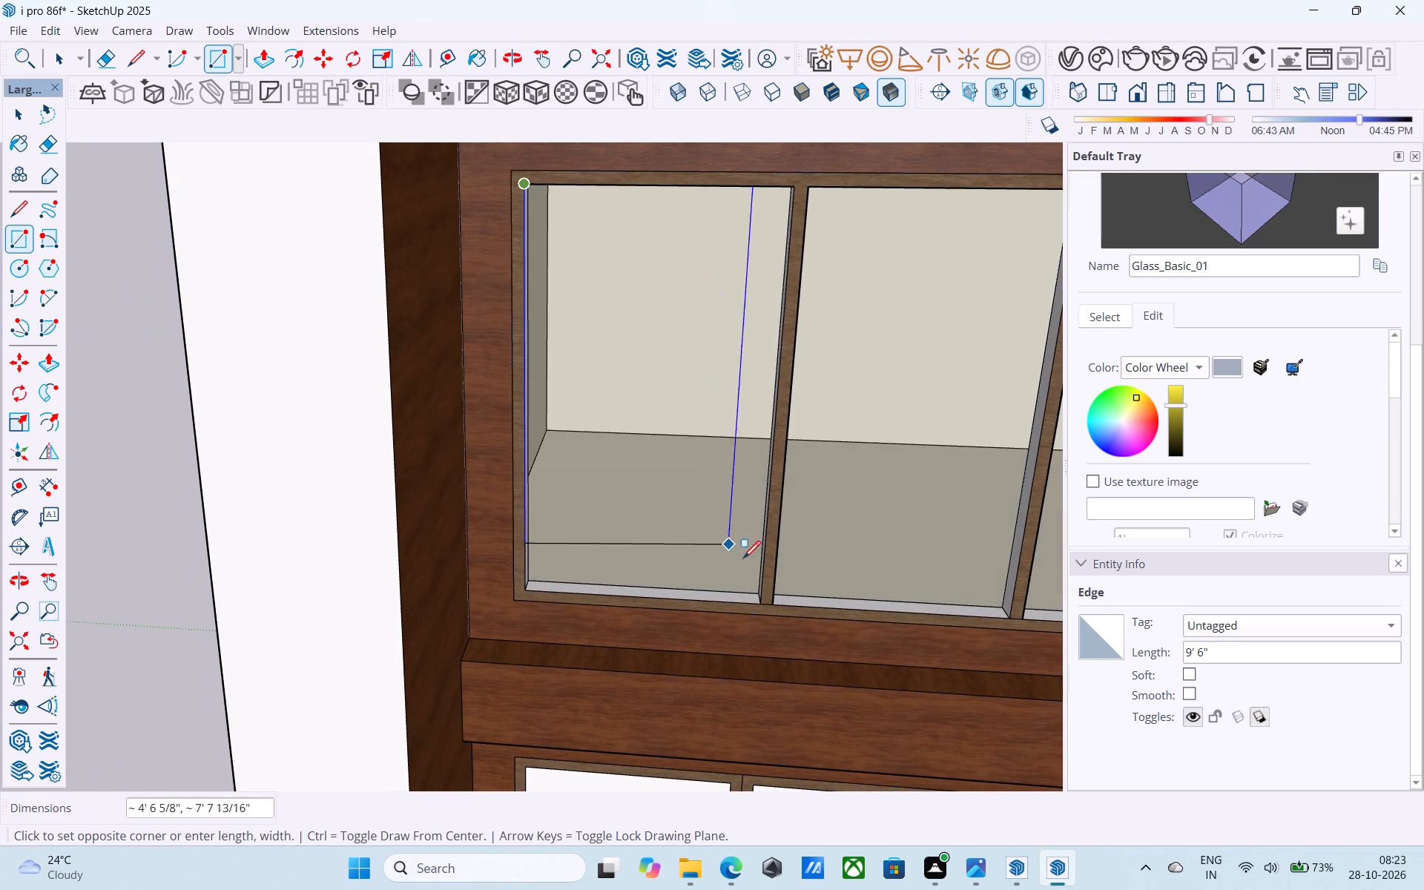
left_click(762, 605)
Draw rectangles about 4' 9" by 8' 6" filling the middle and right pane openings of the second-floor three-pane window.
scroll(640, 553, "down", 6)
middle_click_drag(826, 498, 741, 462)
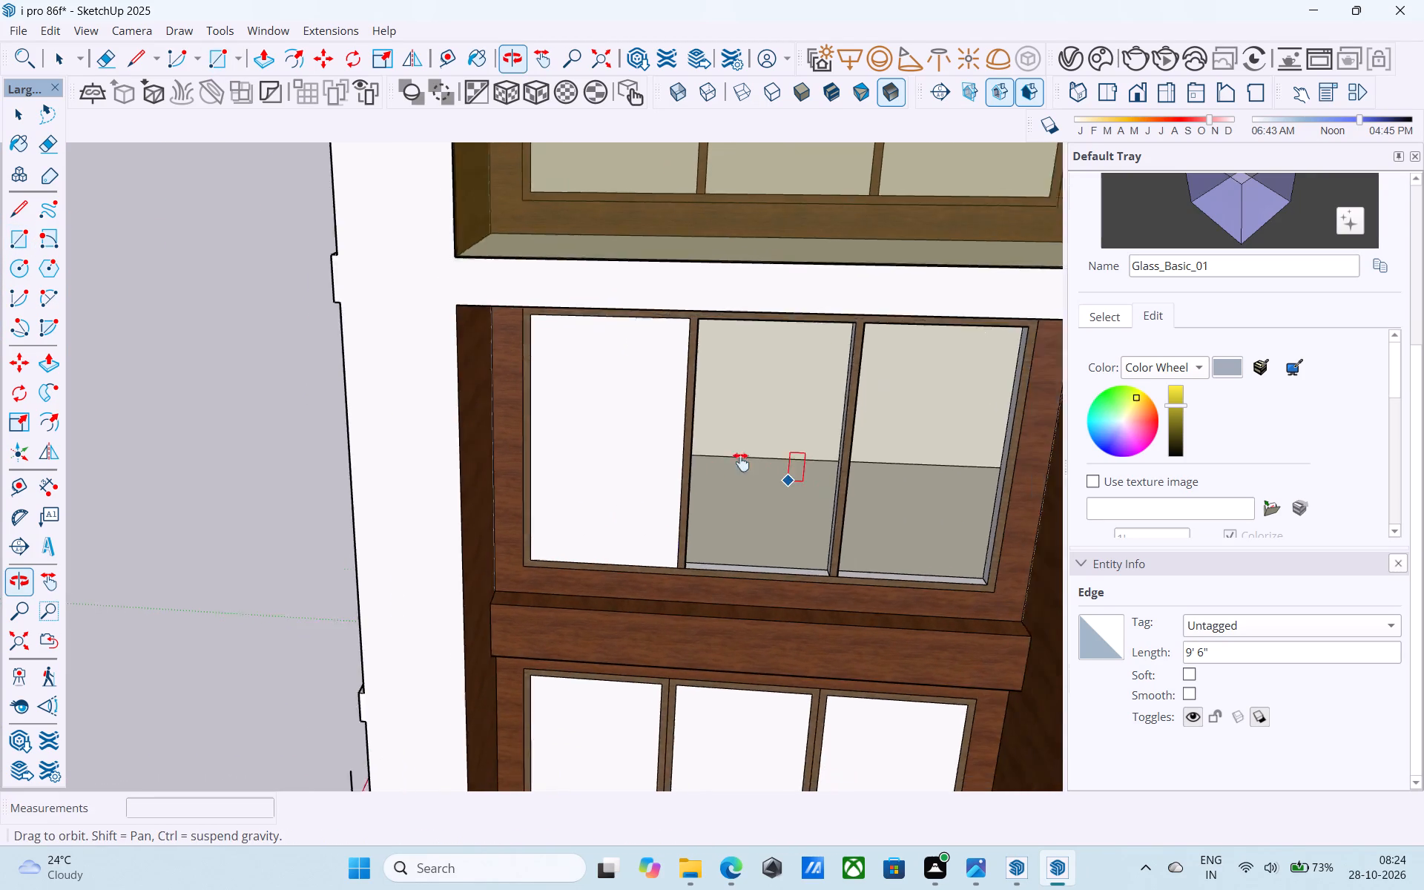
middle_click_drag(741, 462, 596, 306)
middle_click_drag(599, 289, 604, 272)
left_click(575, 244)
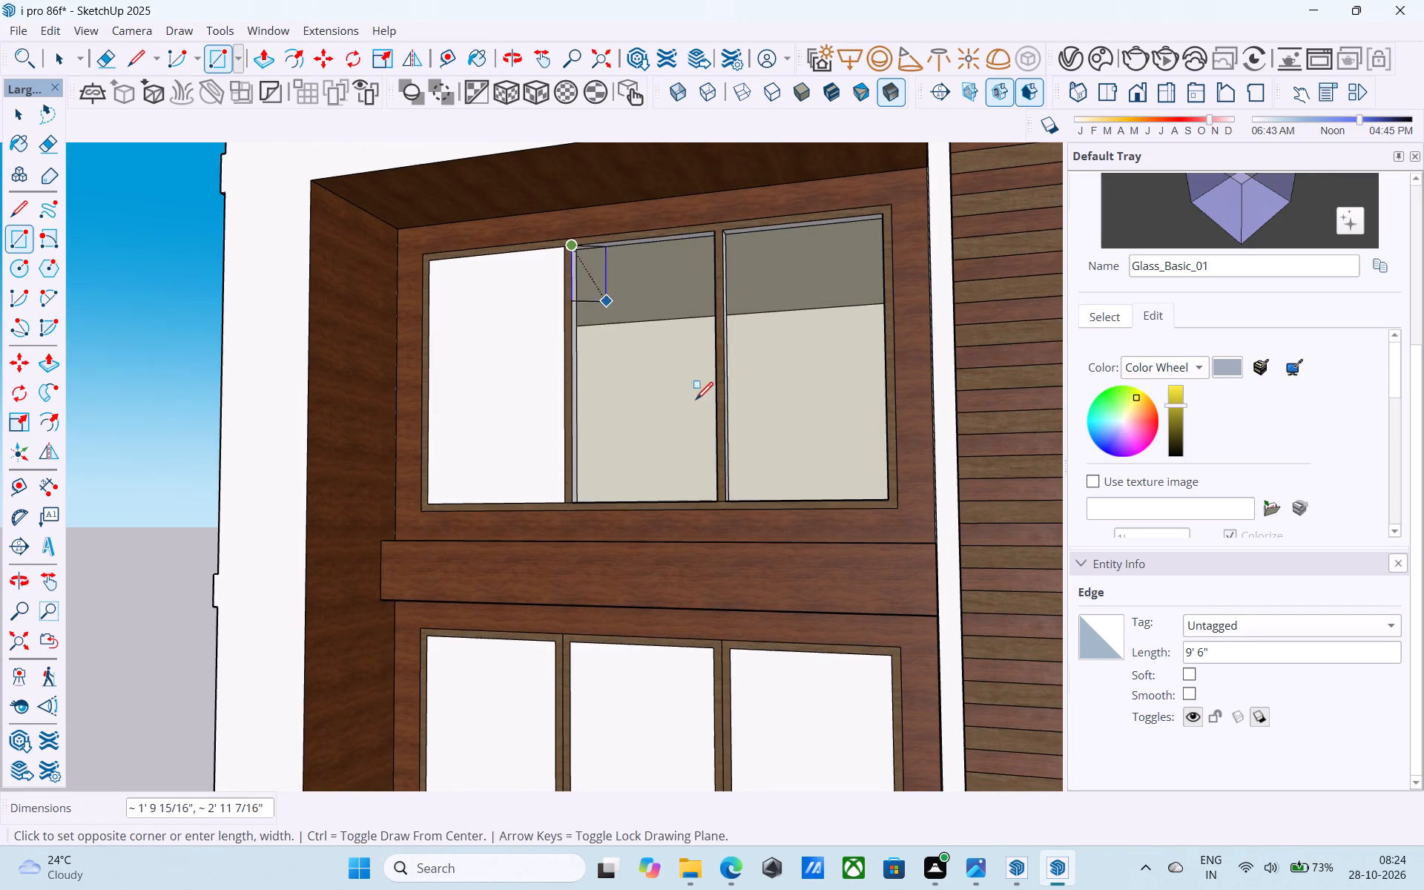
middle_click_drag(711, 420, 768, 457)
left_click(705, 469)
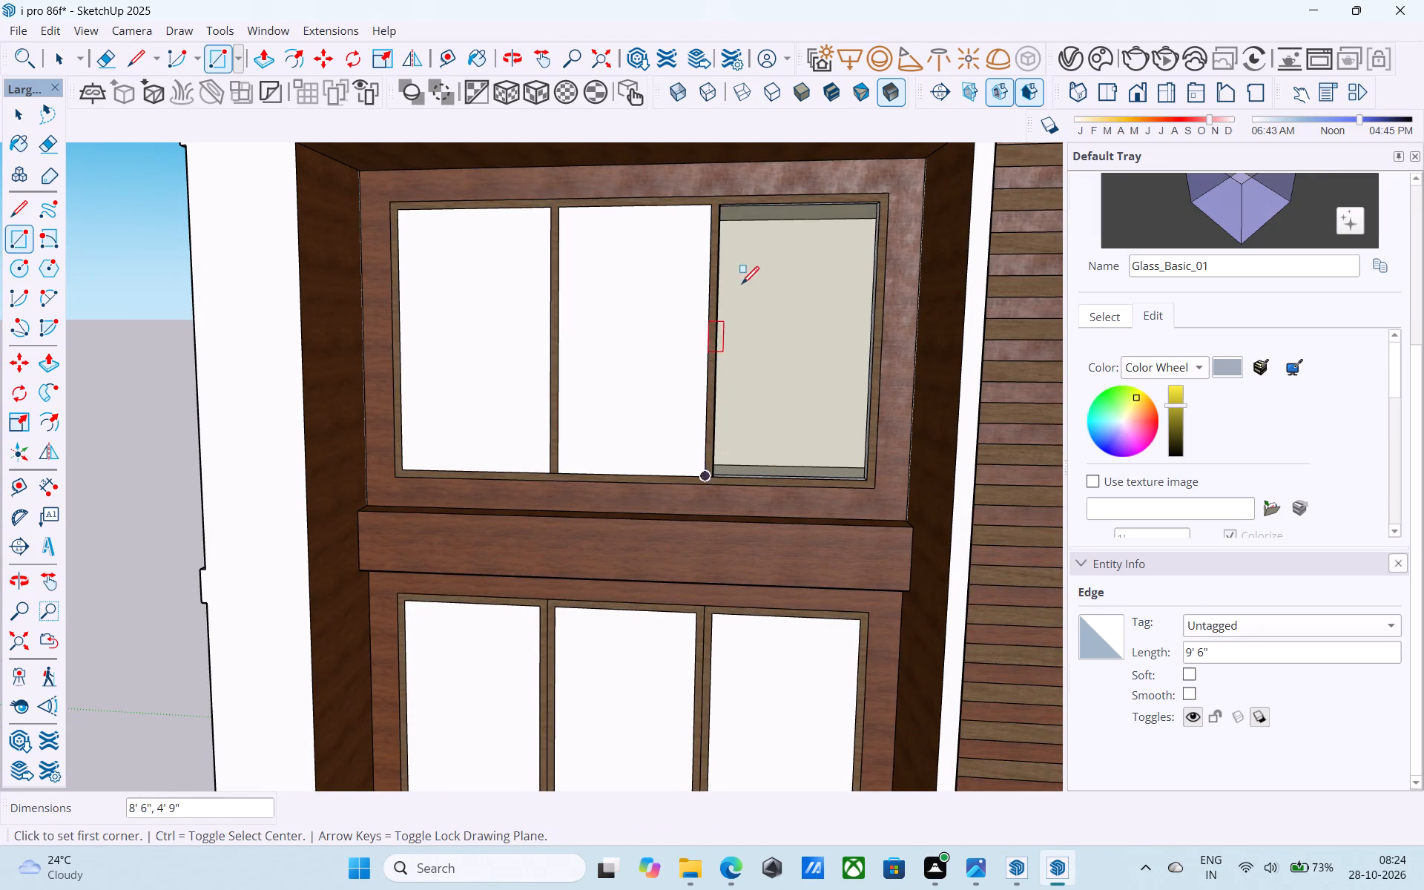
left_click(720, 208)
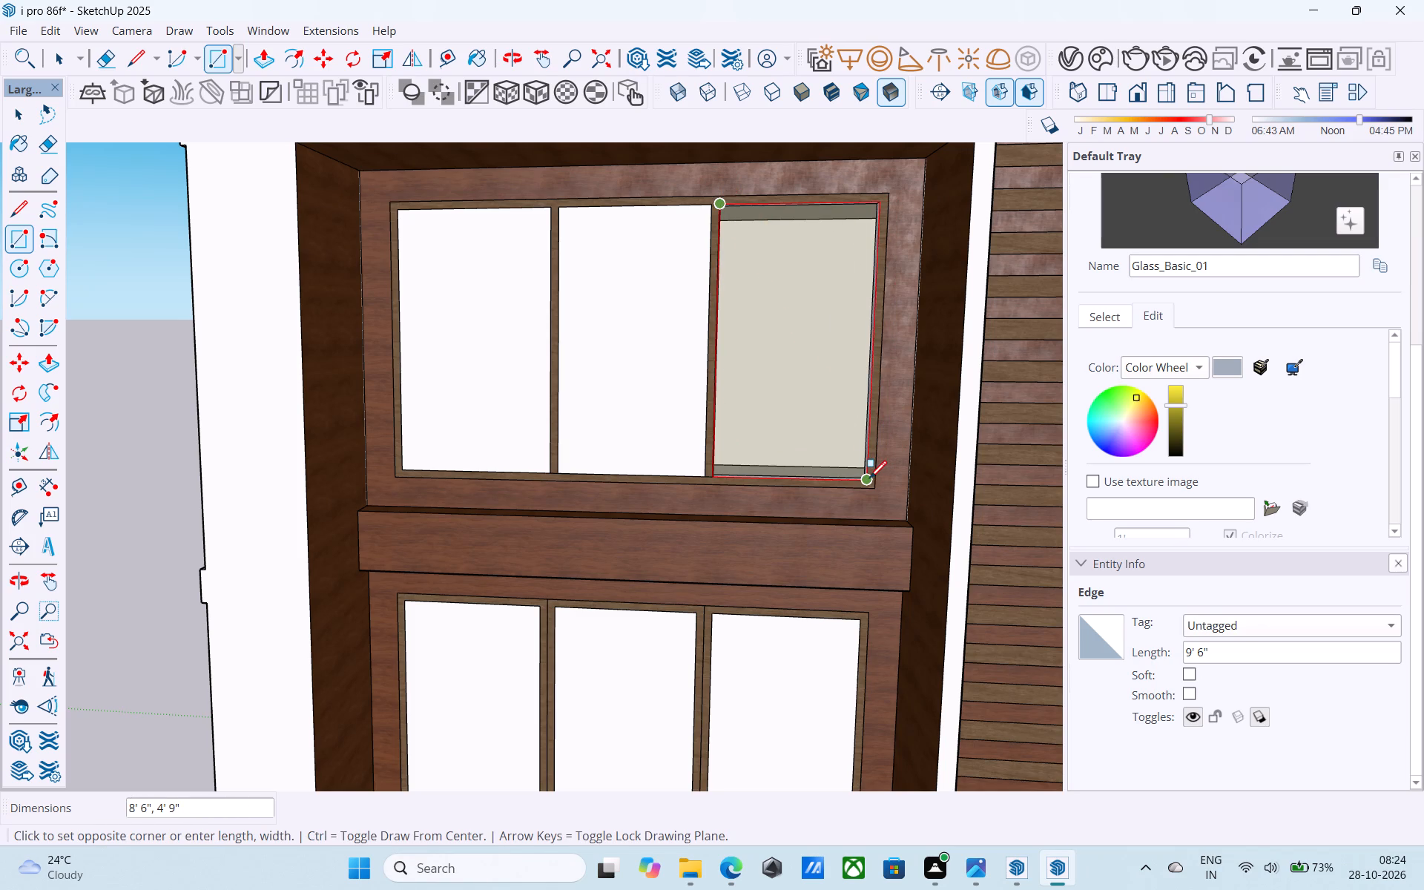
left_click(868, 480)
Paint the three panes of the top-floor window above the entrance side with the Glass_Basic_01 material.
left_click(1247, 197)
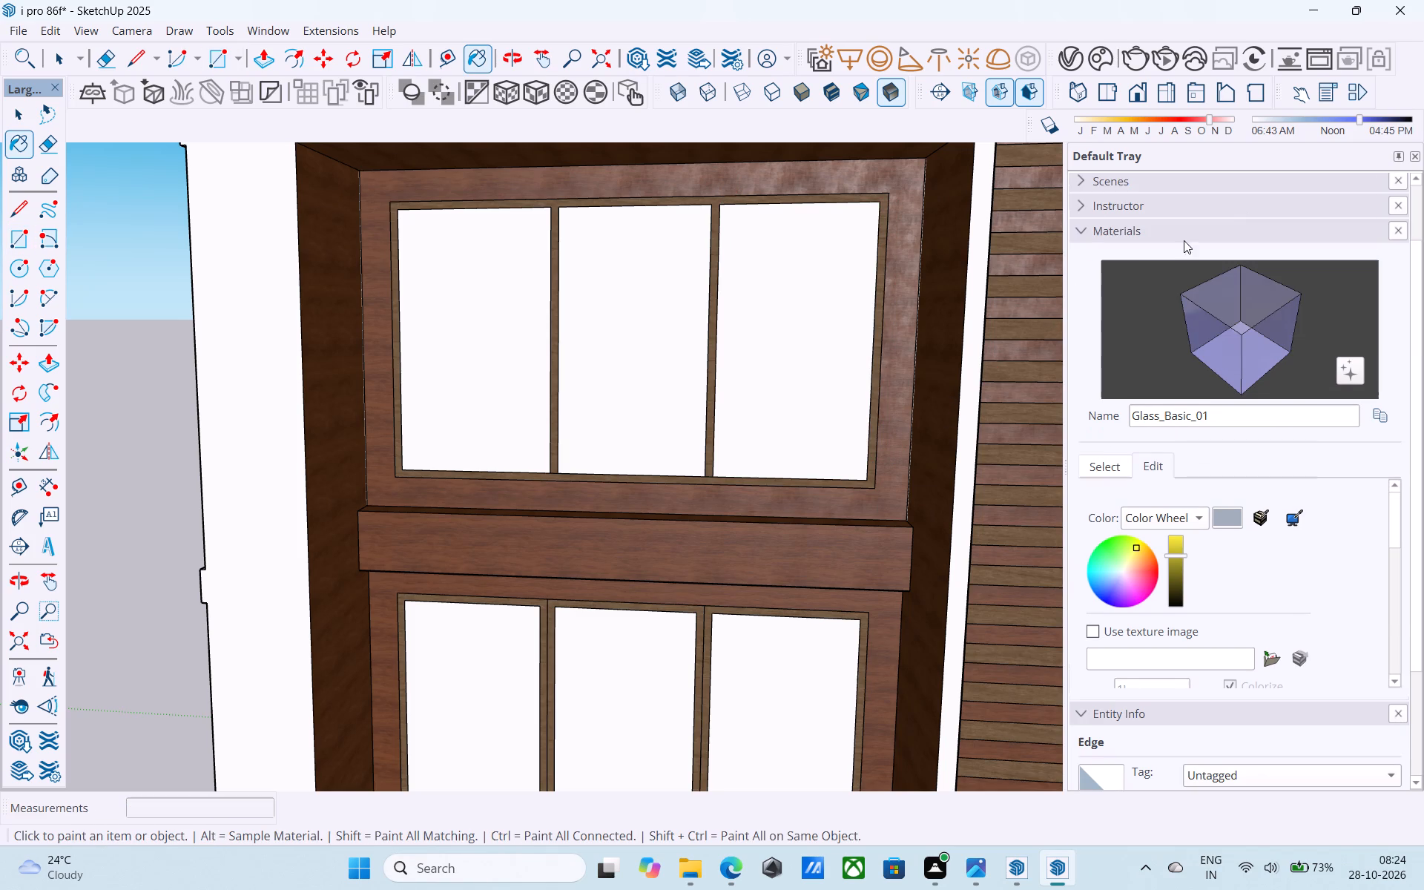
scroll(786, 455, "down", 5)
scroll(727, 474, "down", 5)
scroll(697, 471, "up", 1)
scroll(690, 467, "down", 3)
middle_click_drag(685, 467, 640, 439)
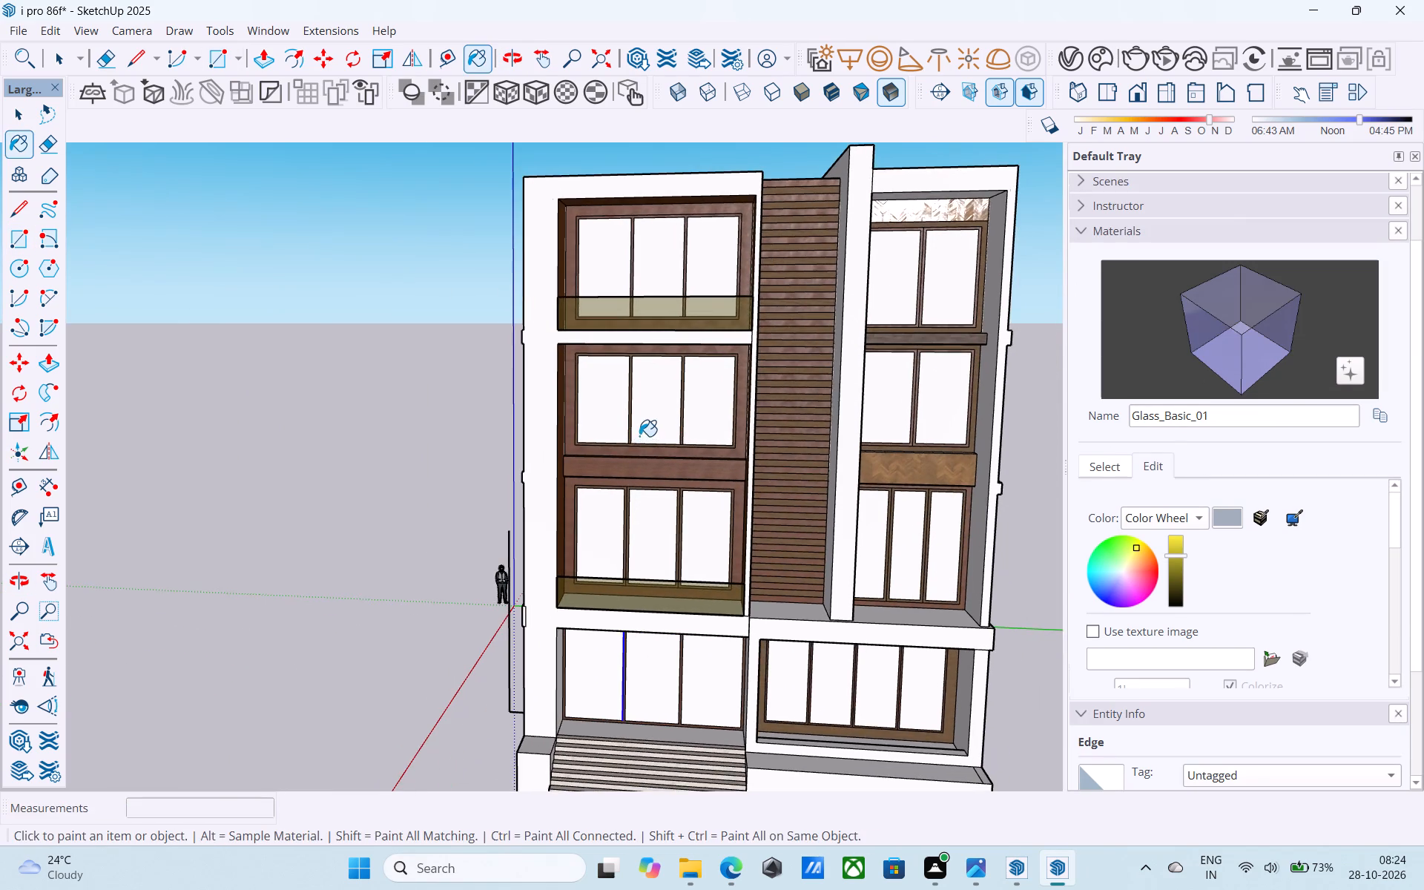
scroll(639, 436, "down", 3)
left_click(615, 309)
left_click(652, 306)
left_click(696, 291)
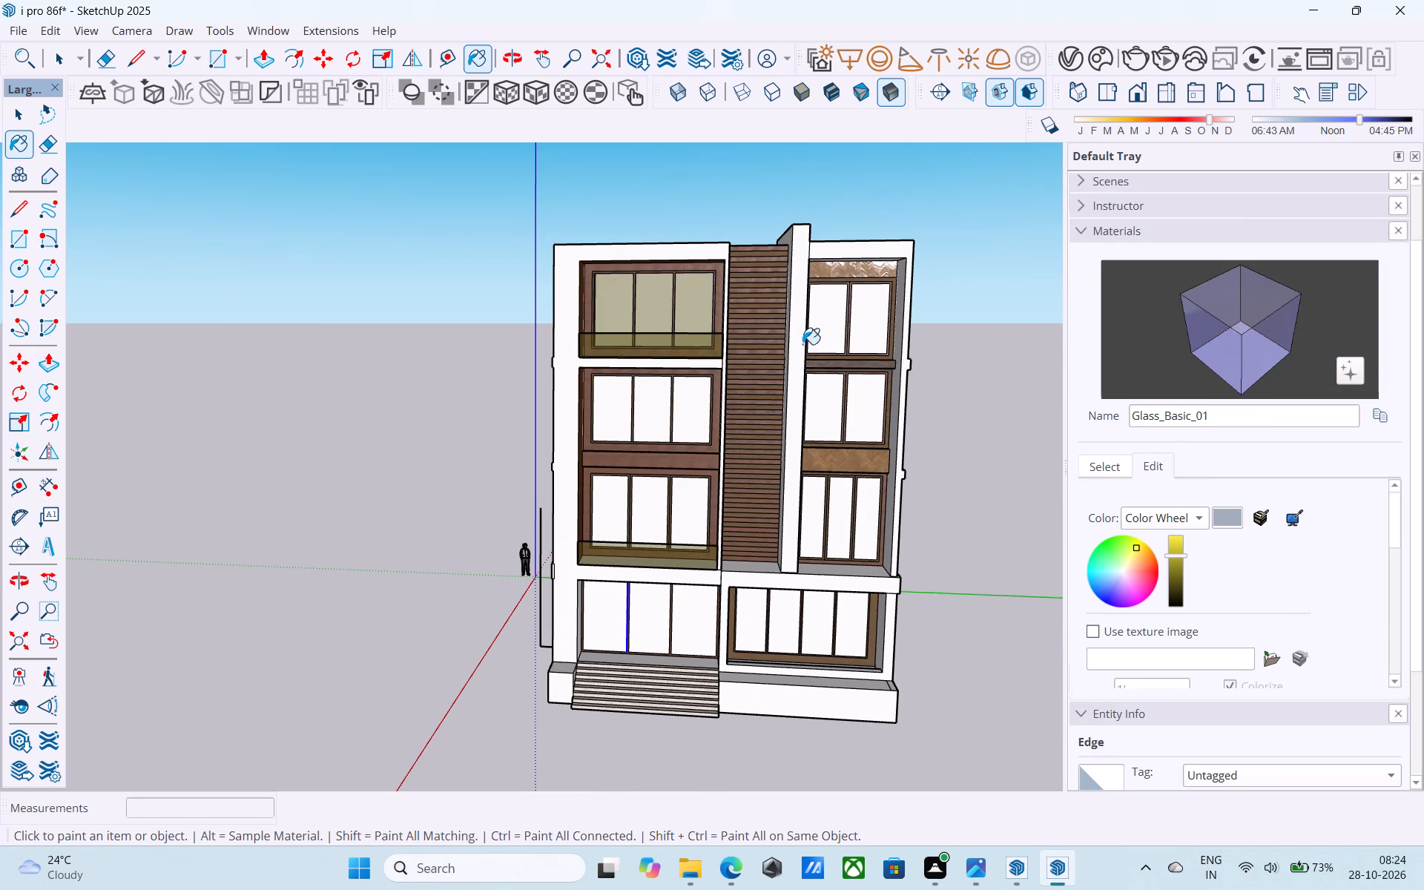
Paint the panes of the top-floor and second-floor two-pane windows with Glass_Basic_01.
left_click(825, 317)
left_click(872, 317)
left_click(870, 391)
left_click(838, 396)
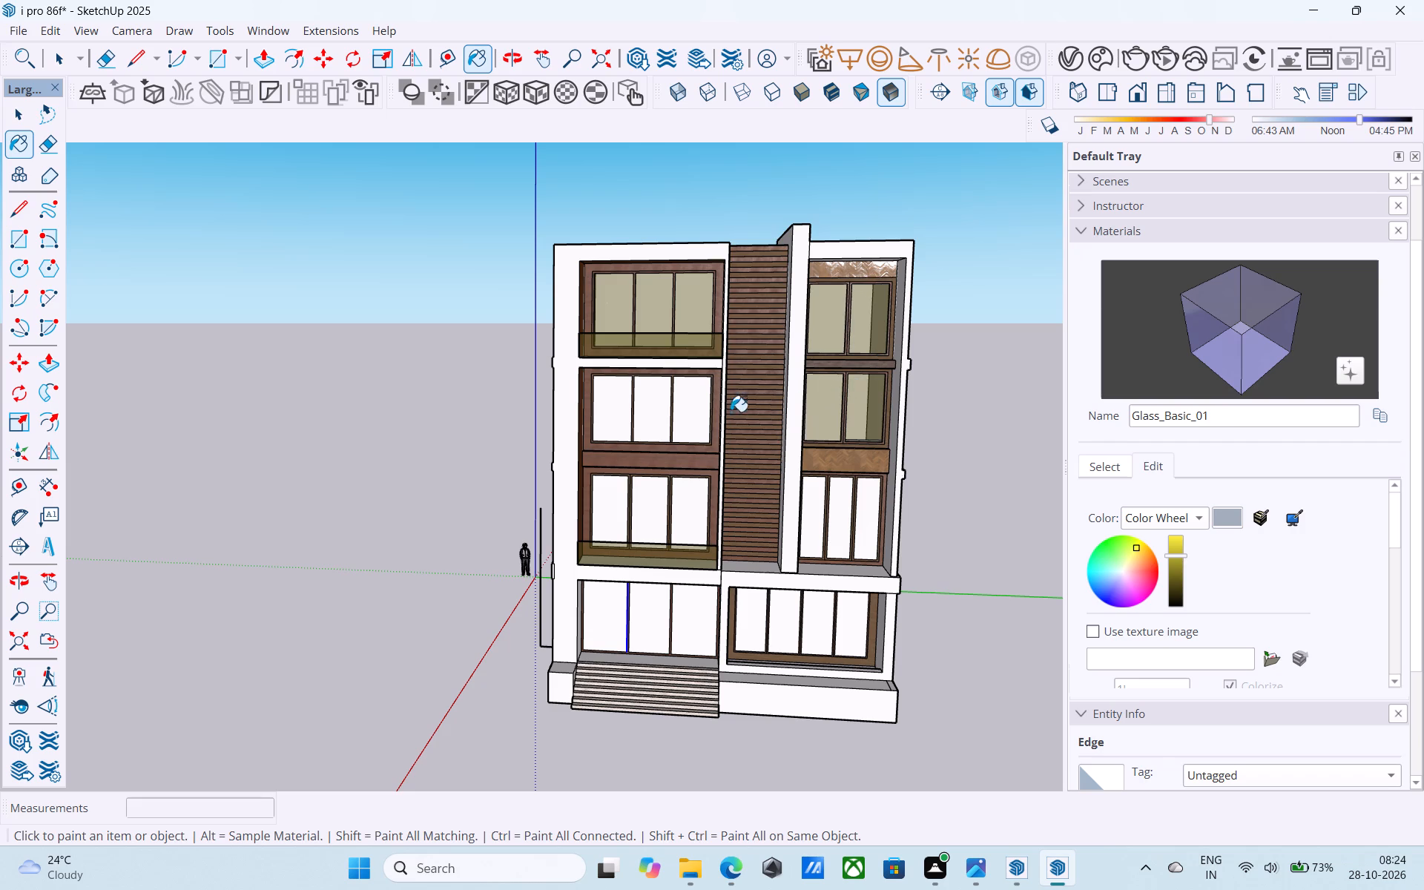
Paint all panes of the second-floor and first-floor three-pane windows above the entrance with Glass_Basic_01, undoing any stray fill.
left_click(683, 398)
left_click(653, 398)
left_click(619, 403)
left_click(602, 515)
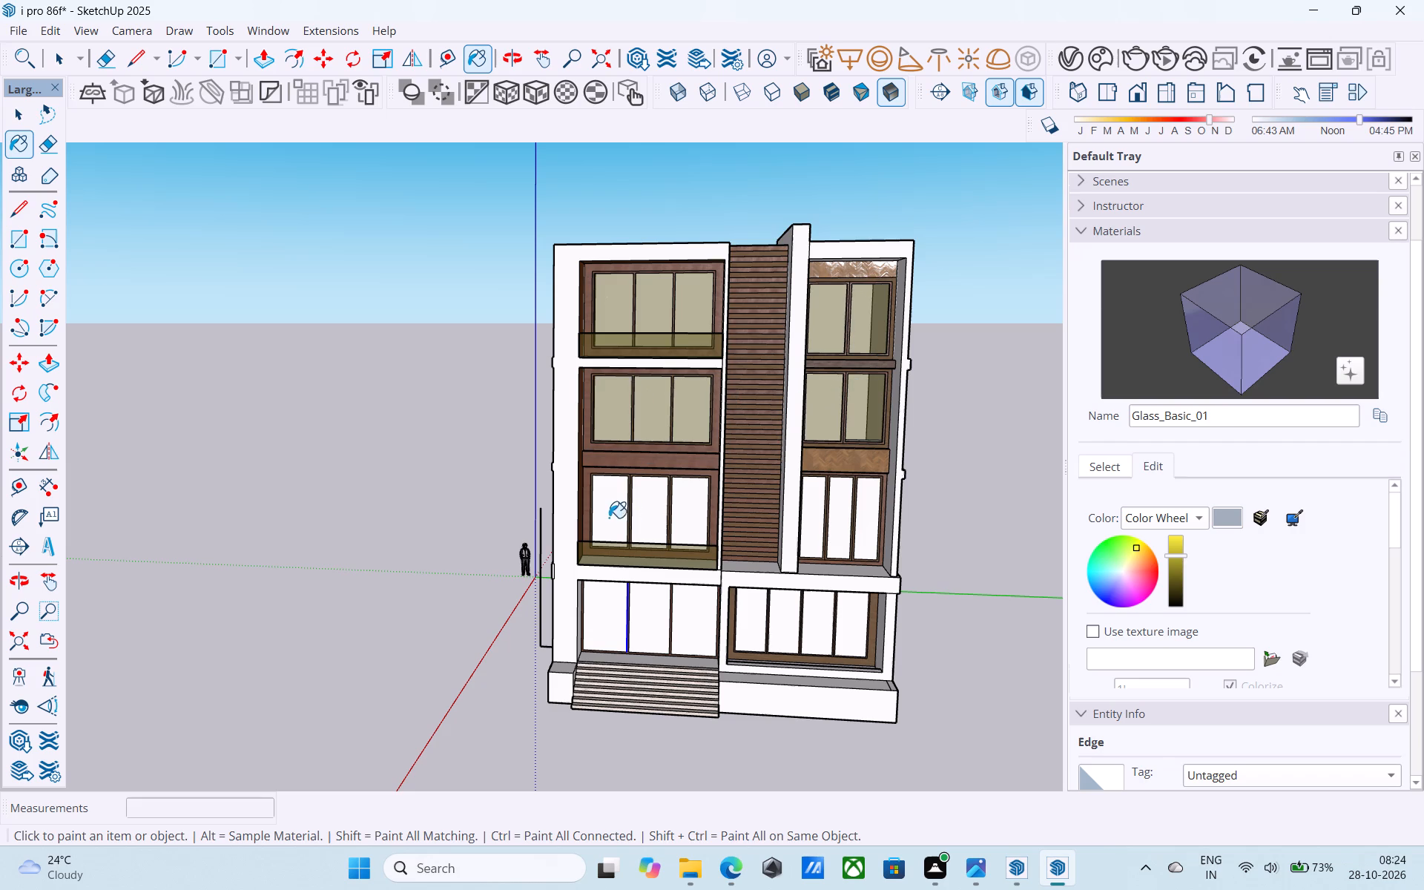
left_click(645, 533)
left_click(714, 518)
key("ctrl+z")
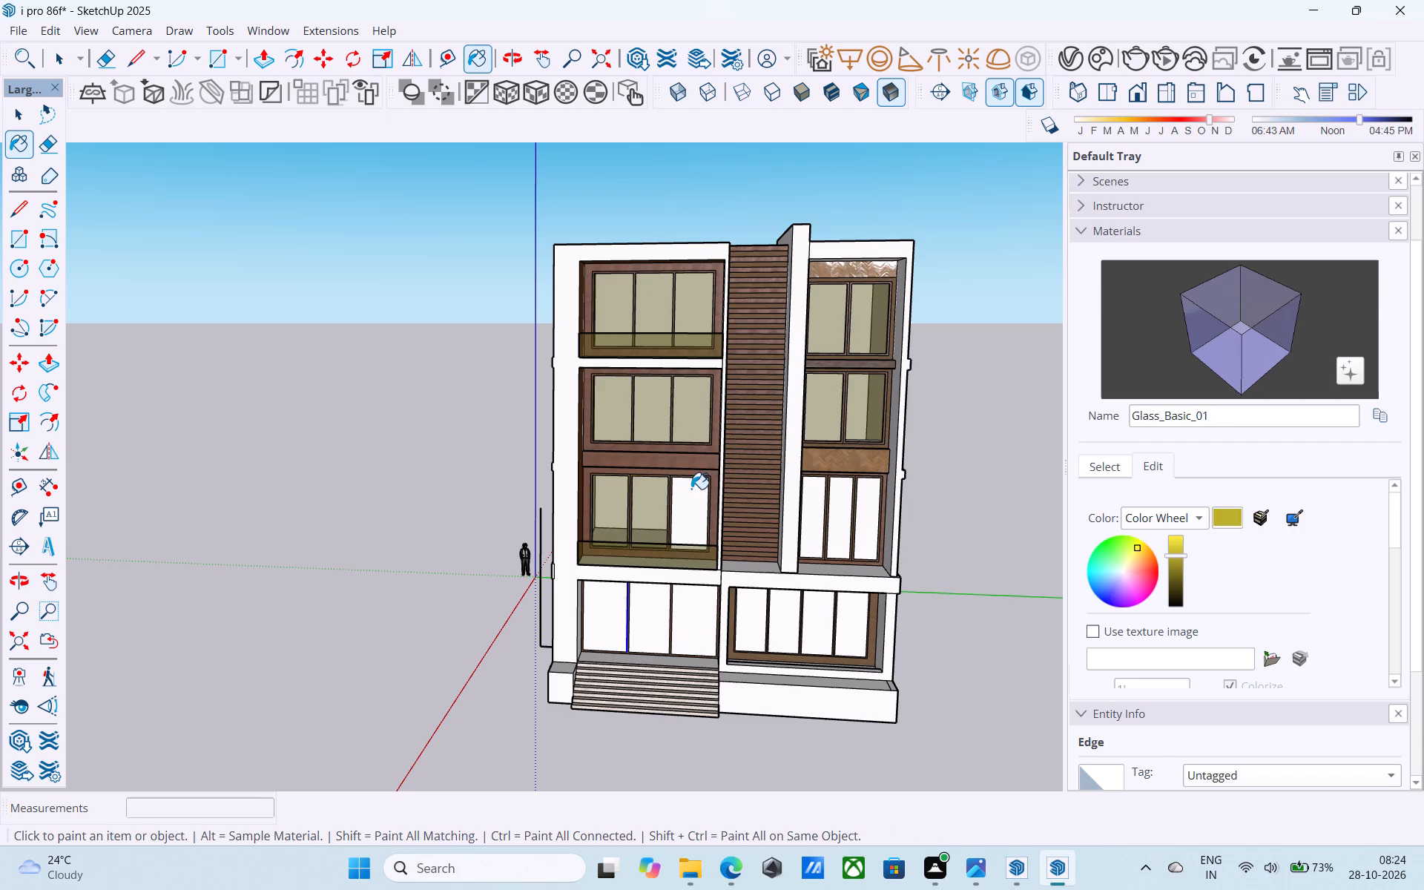
left_click(690, 489)
Paint the three panes of the first-floor window above the four-pane ground-floor window with Glass_Basic_01.
left_click(806, 513)
left_click(840, 515)
left_click(863, 512)
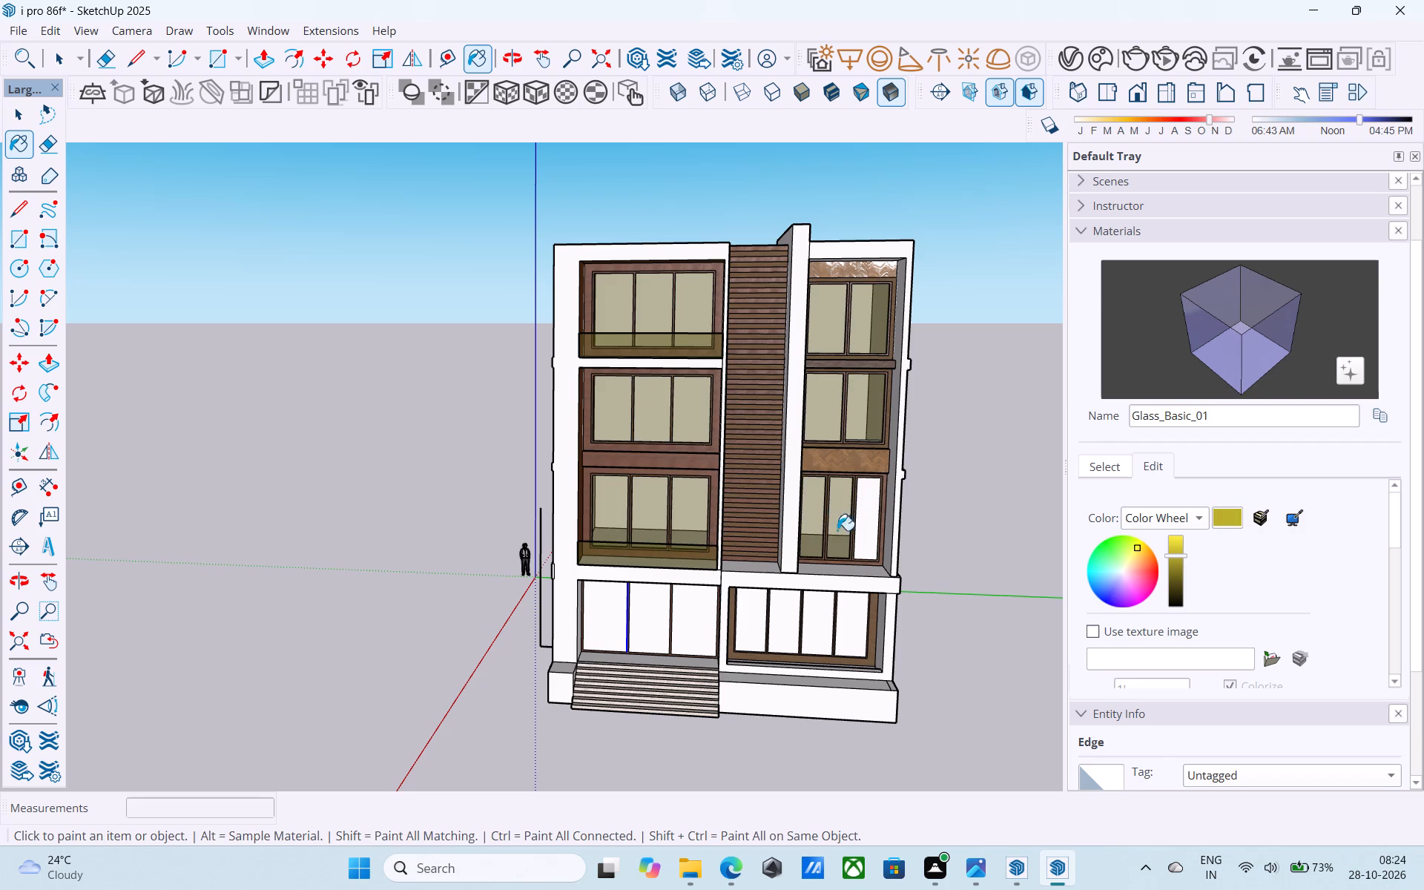
Paint the ground-floor panes of the three-pane entrance glazing and the four-pane window with Glass_Basic_01, and clear the selection.
left_click(616, 601)
left_click(645, 607)
left_click(686, 627)
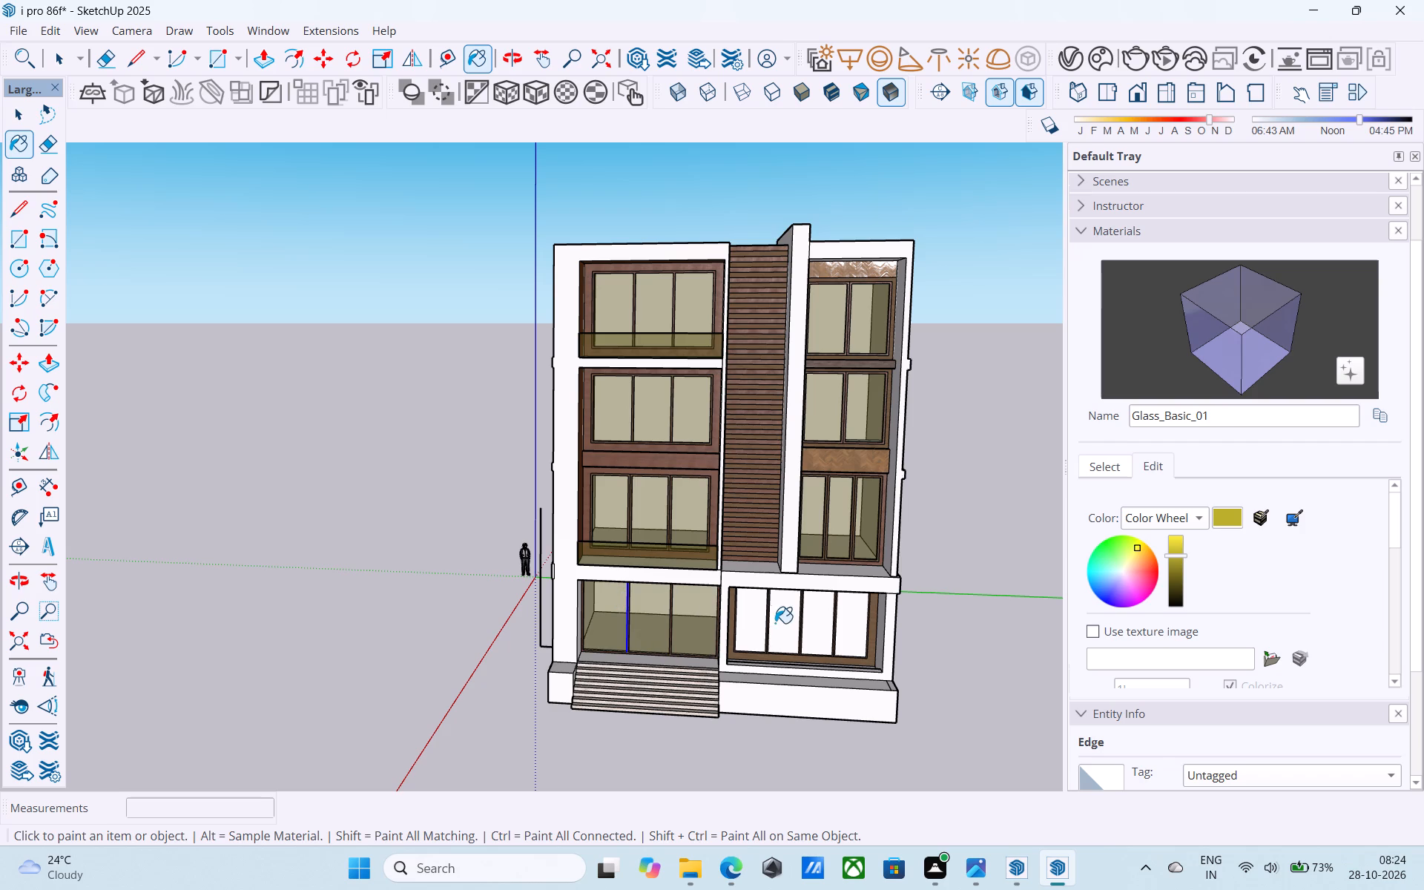
left_click(761, 612)
left_click(781, 619)
left_click(823, 618)
left_click(849, 620)
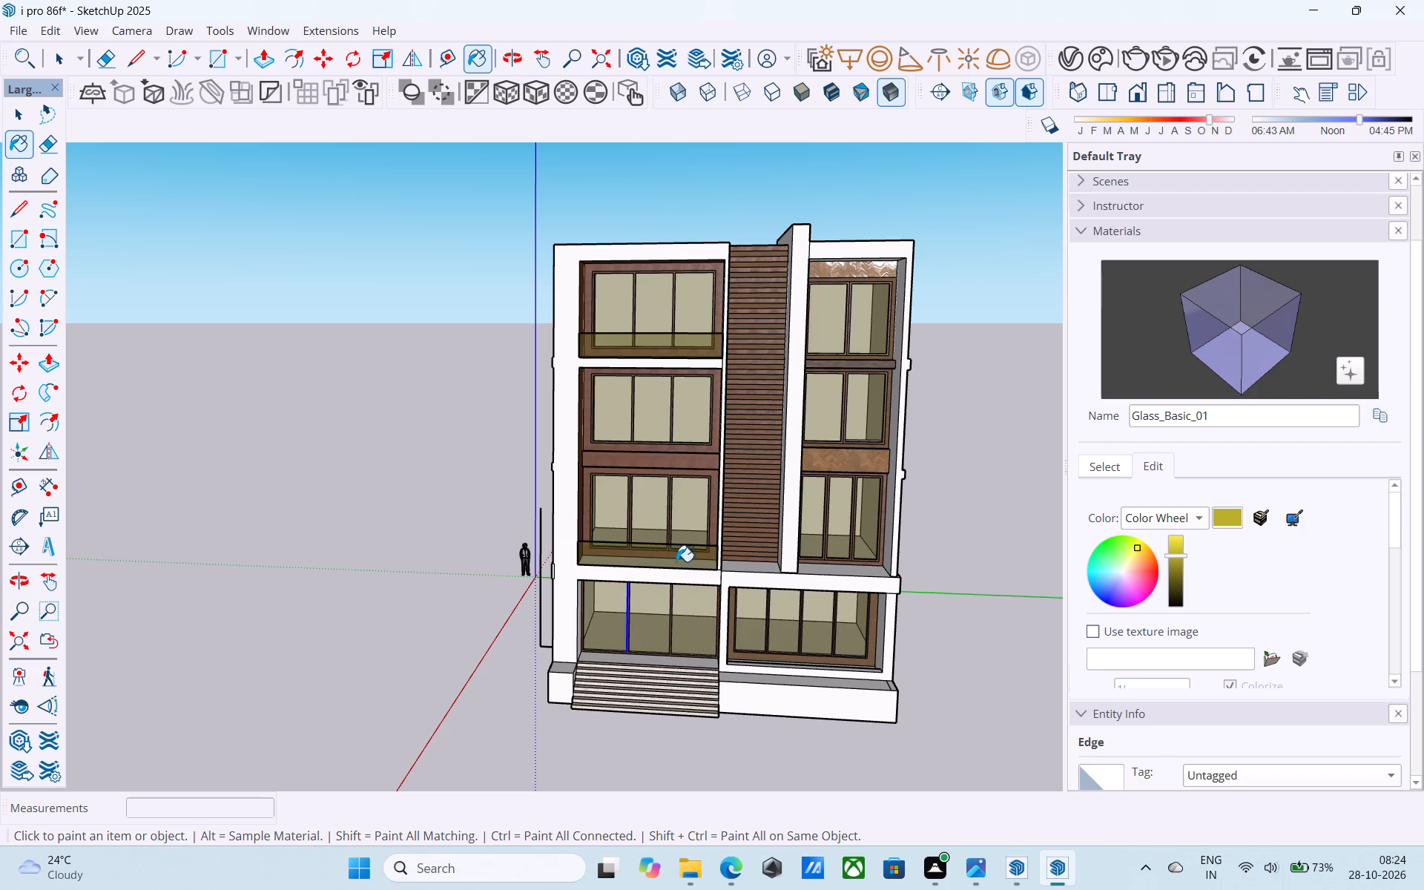
key("space")
left_click(528, 498)
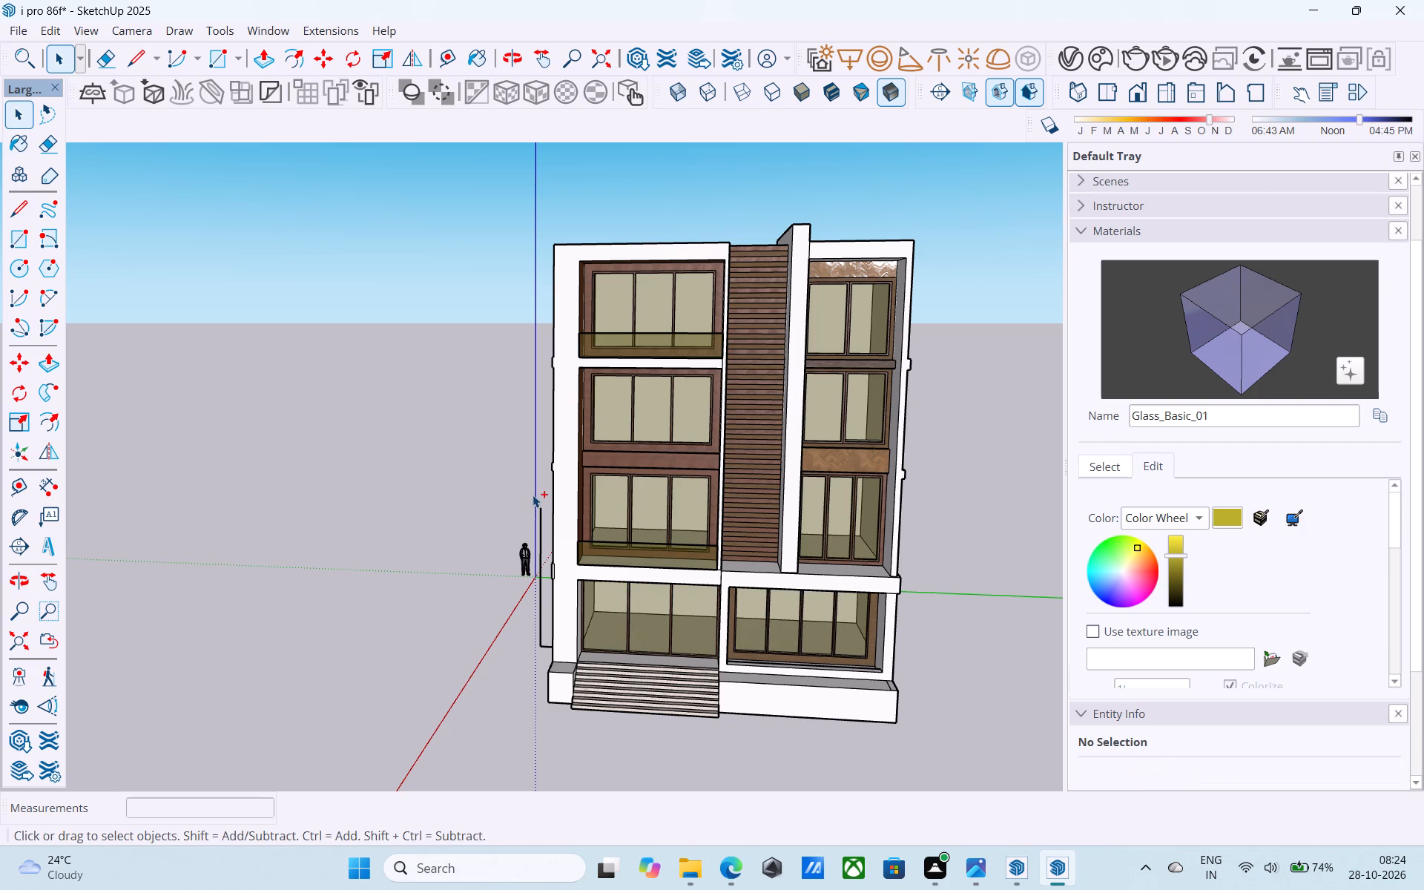
Save the building model.
key("ctrl+s")
middle_click_drag(564, 515, 635, 541)
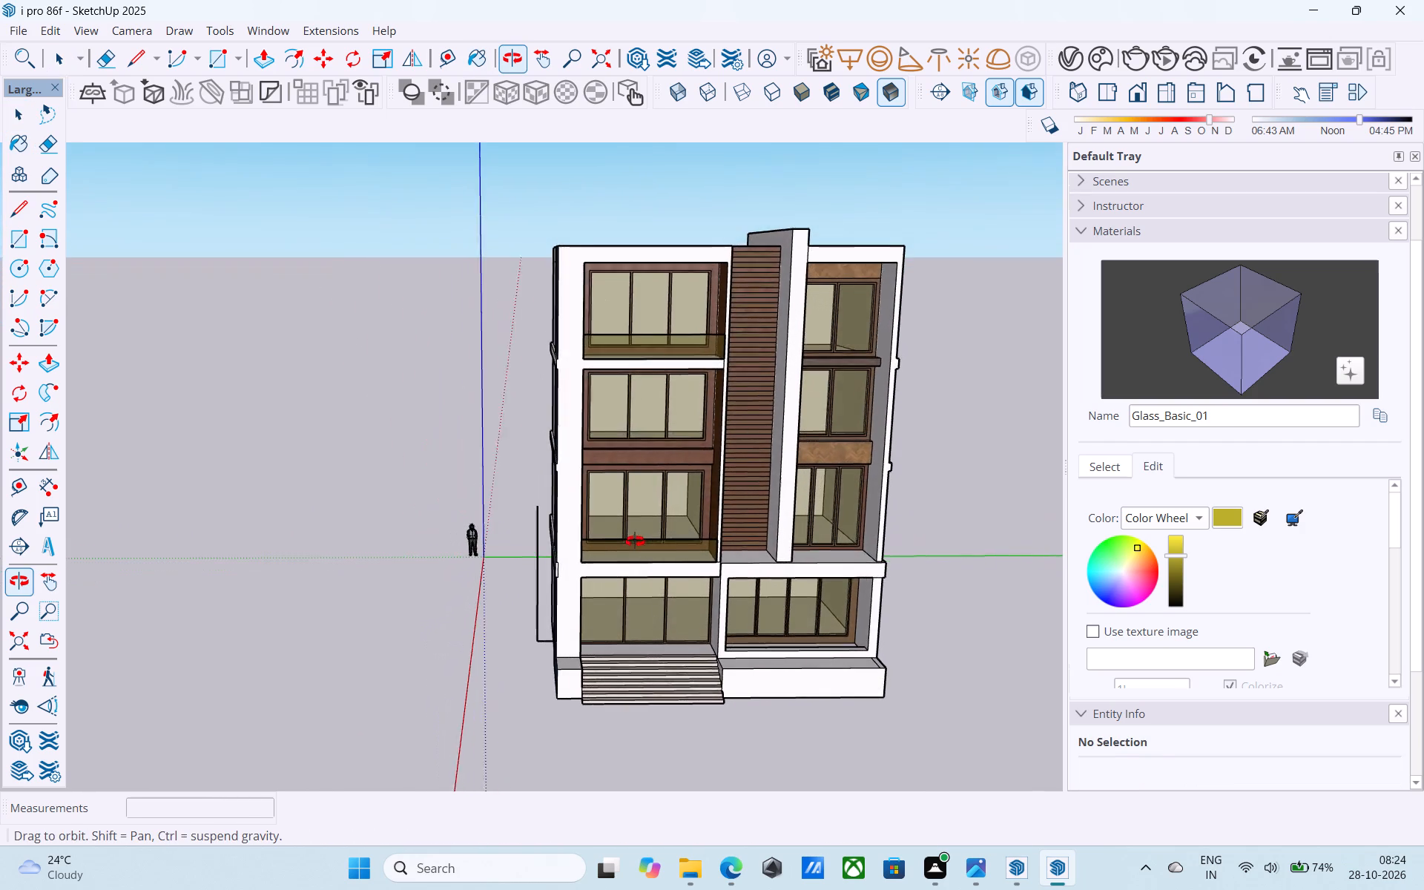
Erase the stray upright edge line standing free beside the building's outer side near ground level.
middle_click_drag(635, 541, 623, 551)
key("e")
scroll(542, 593, "up", 1)
scroll(542, 593, "down", 1)
scroll(542, 593, "up", 3)
left_click_drag(541, 592, 517, 577)
left_click_drag(547, 650, 545, 669)
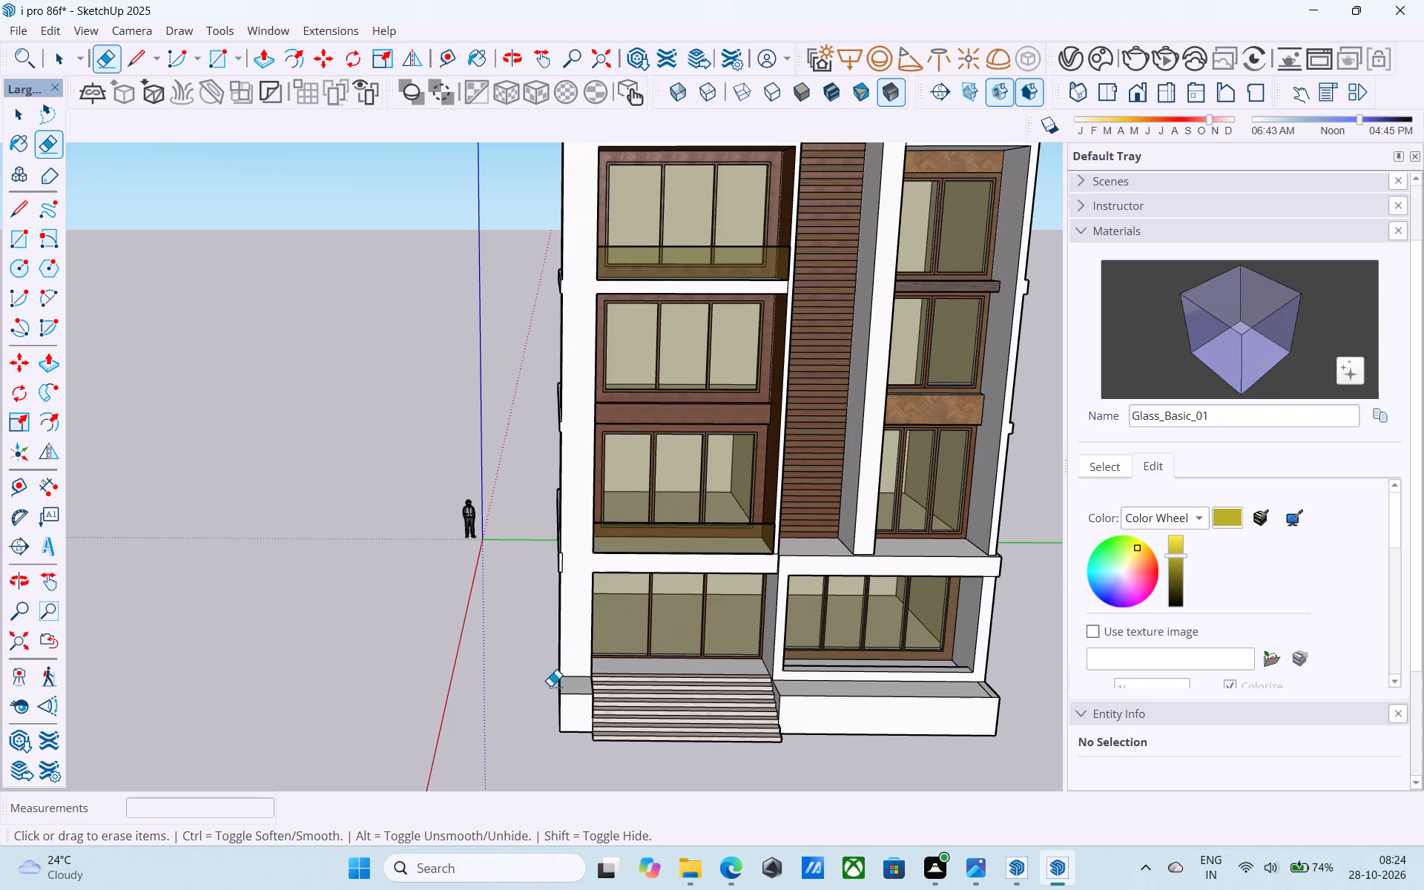
Save the building model.
middle_click_drag(555, 676, 839, 499)
scroll(581, 516, "up", 2)
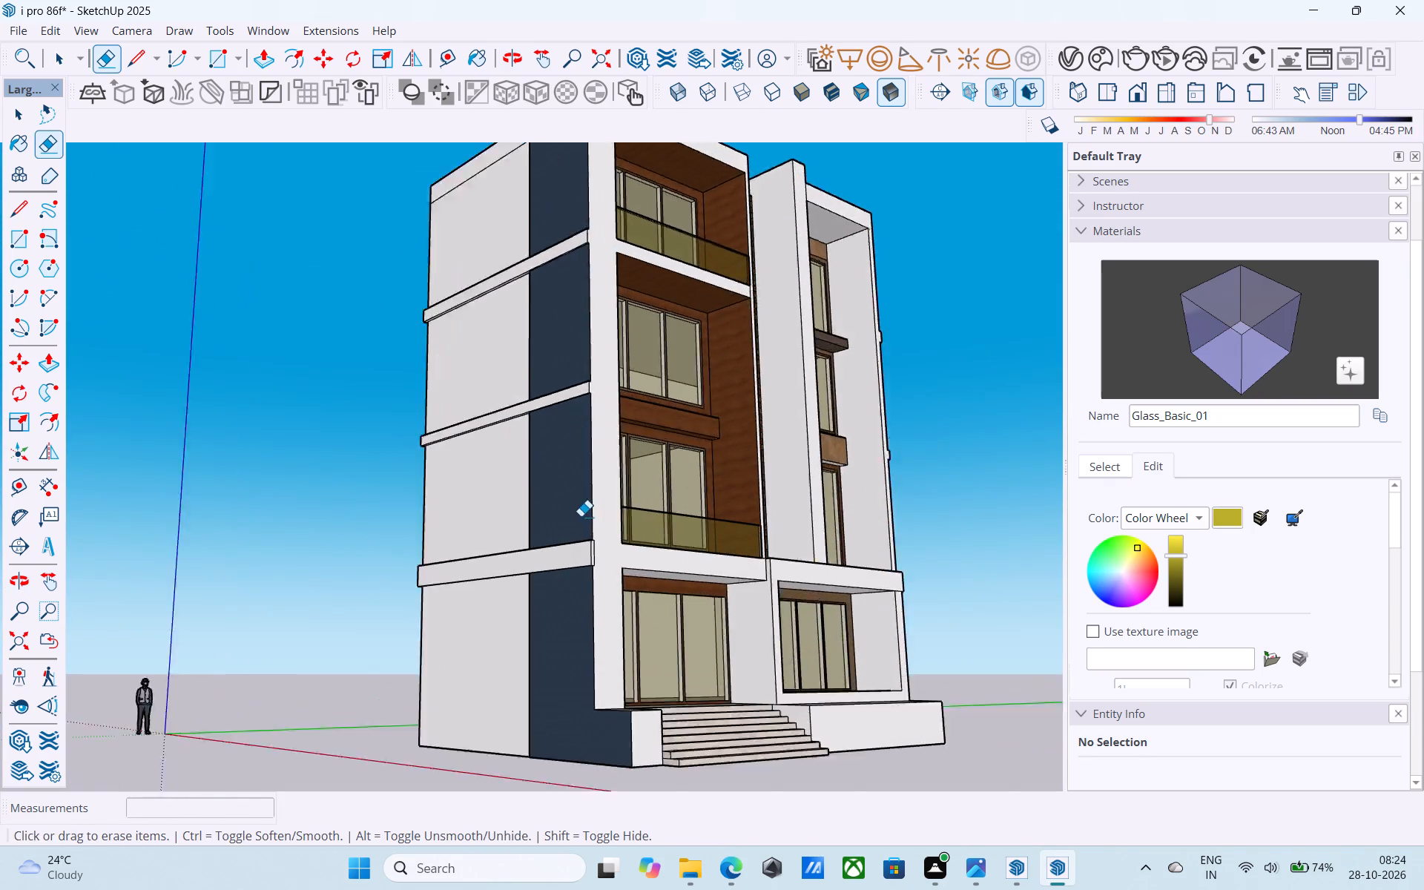
scroll(581, 516, "up", 7)
scroll(568, 529, "down", 5)
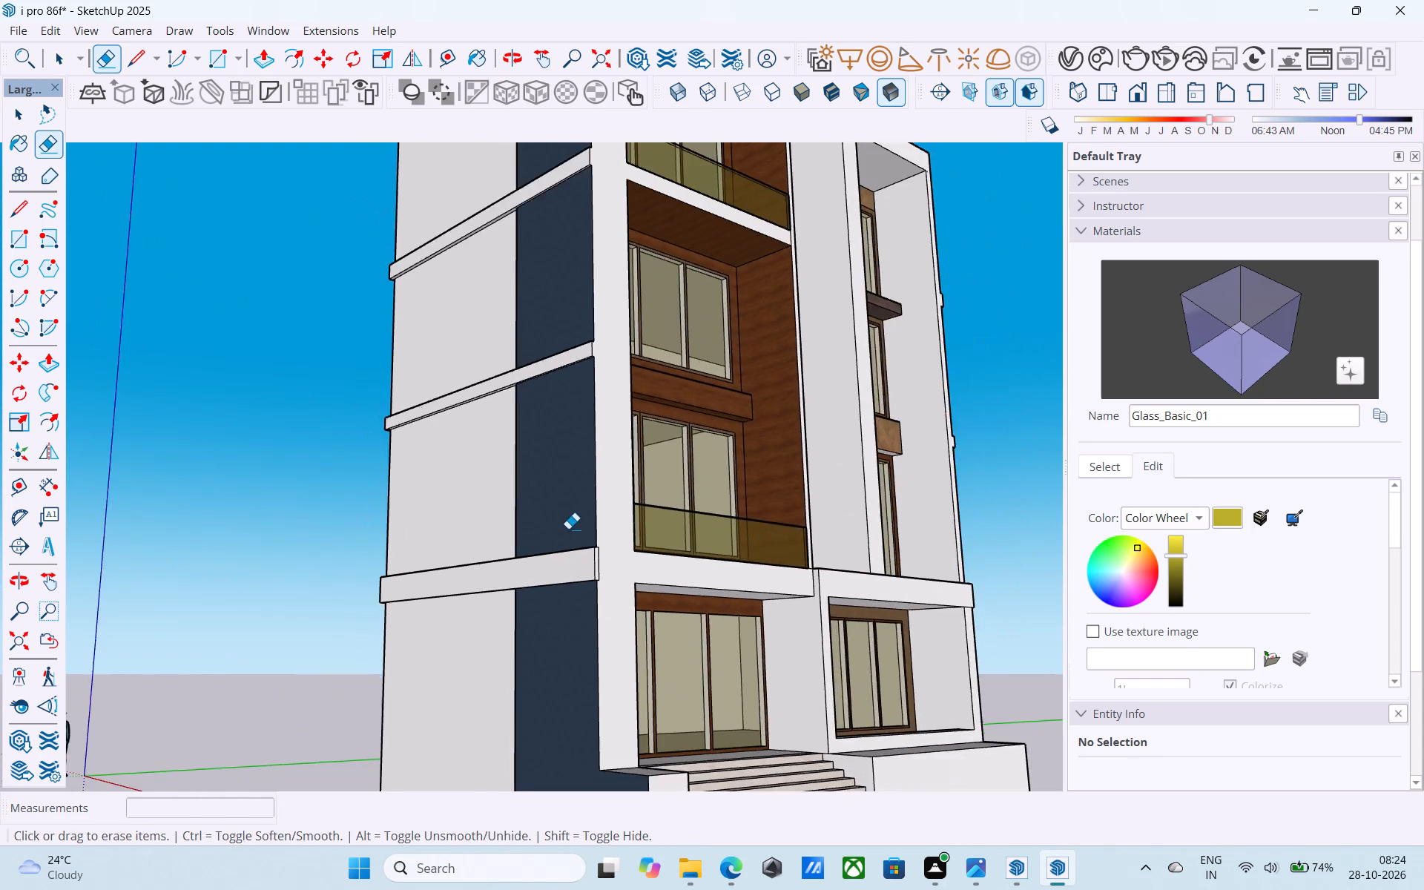
scroll(536, 571, "down", 8)
middle_click_drag(802, 501, 542, 604)
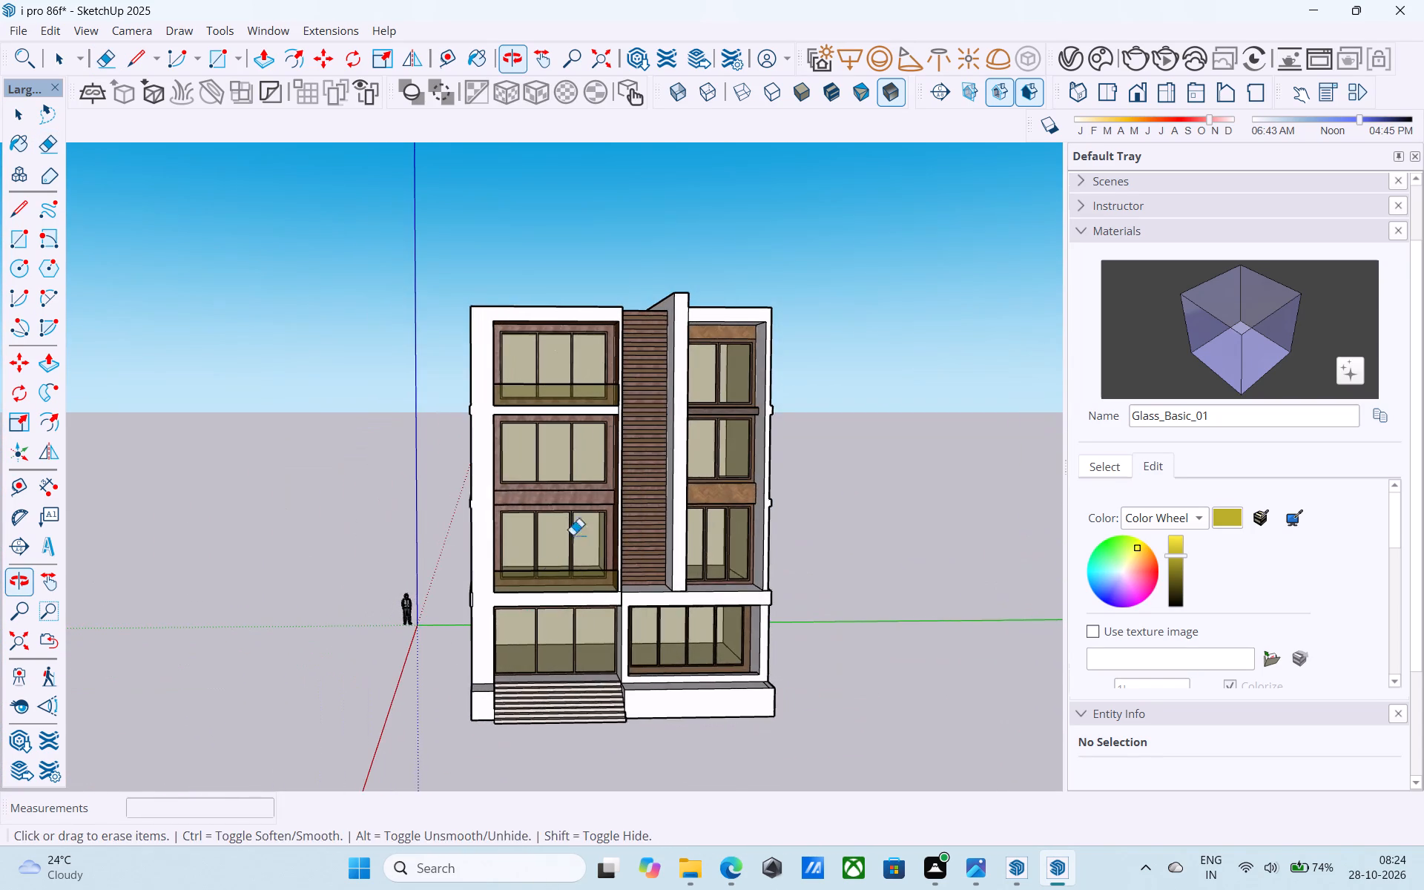
scroll(696, 300, "up", 2)
key("ctrl+s")
key("space")
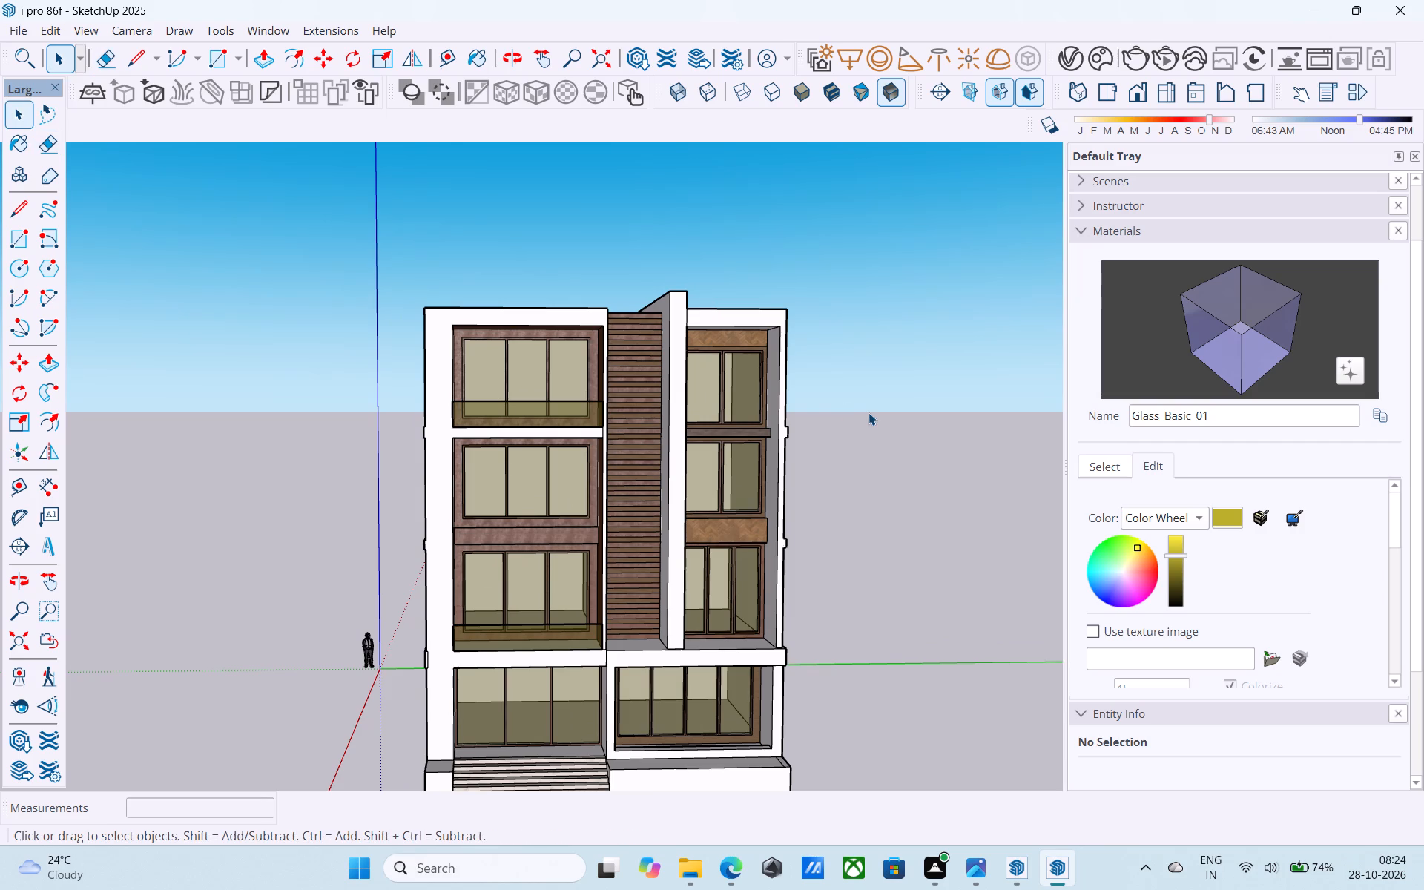
Draw an 11' 9" vertical line on the top-floor side wall, from the horizontal line's midpoint down to the floor band.
scroll(873, 411, "down", 3)
middle_click_drag(873, 411, 1227, 415)
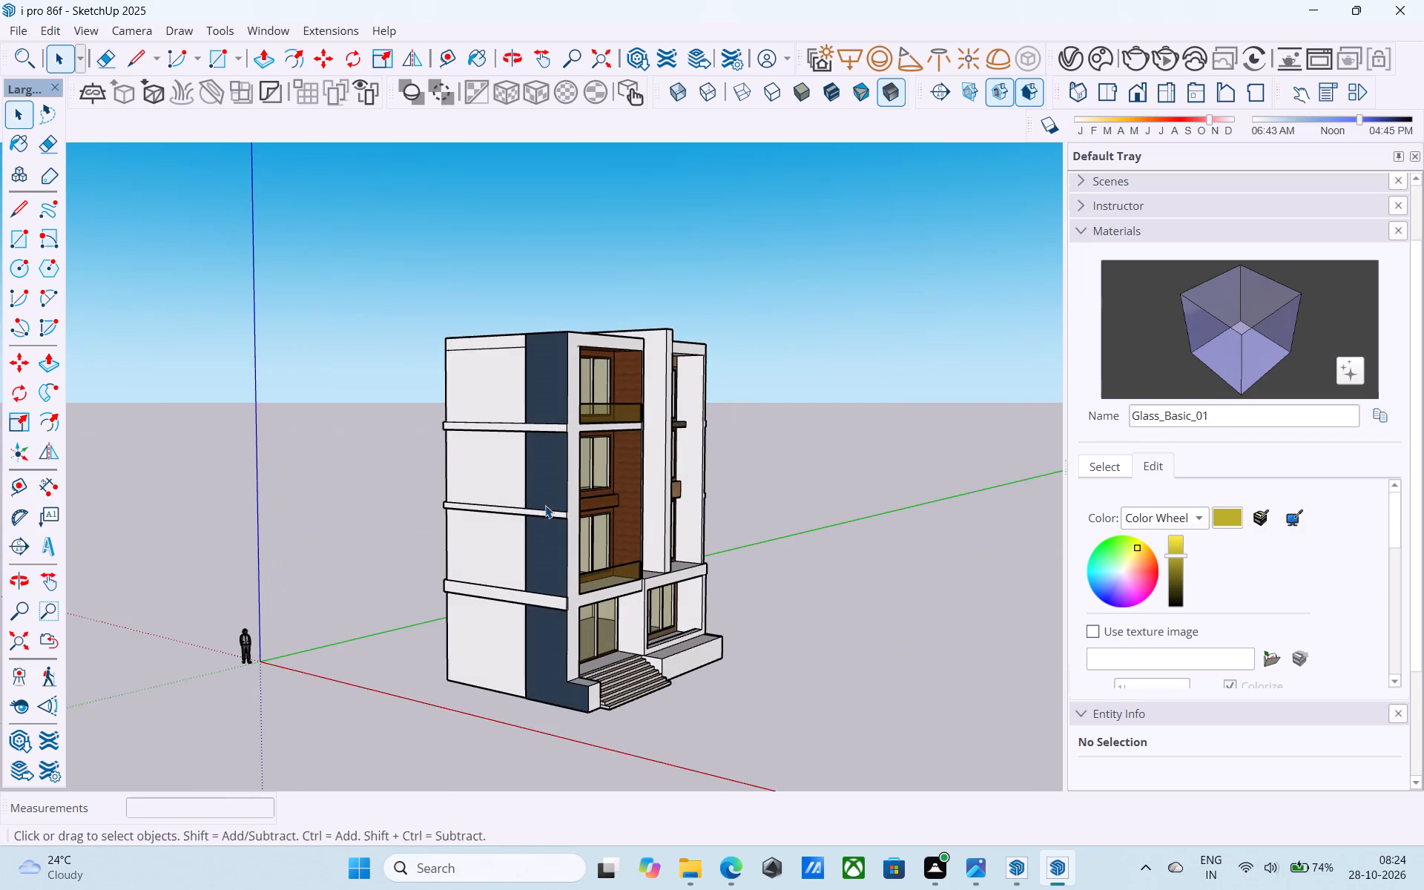
middle_click_drag(540, 507, 727, 531, "shift")
middle_click_drag(492, 498, 471, 483)
middle_click_drag(502, 405, 491, 512)
scroll(485, 397, "up", 9)
key("l")
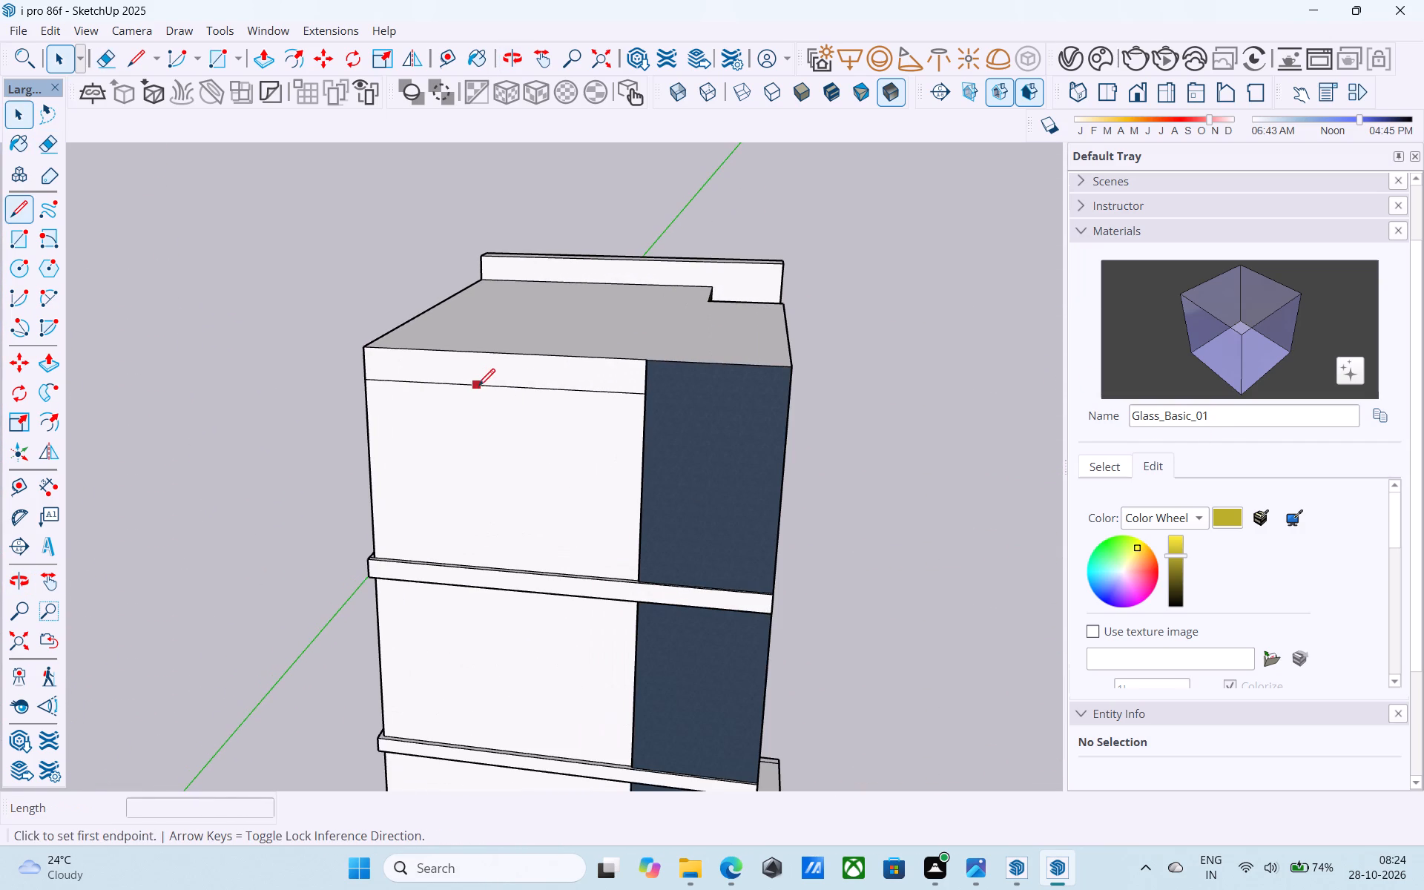
left_click(508, 390)
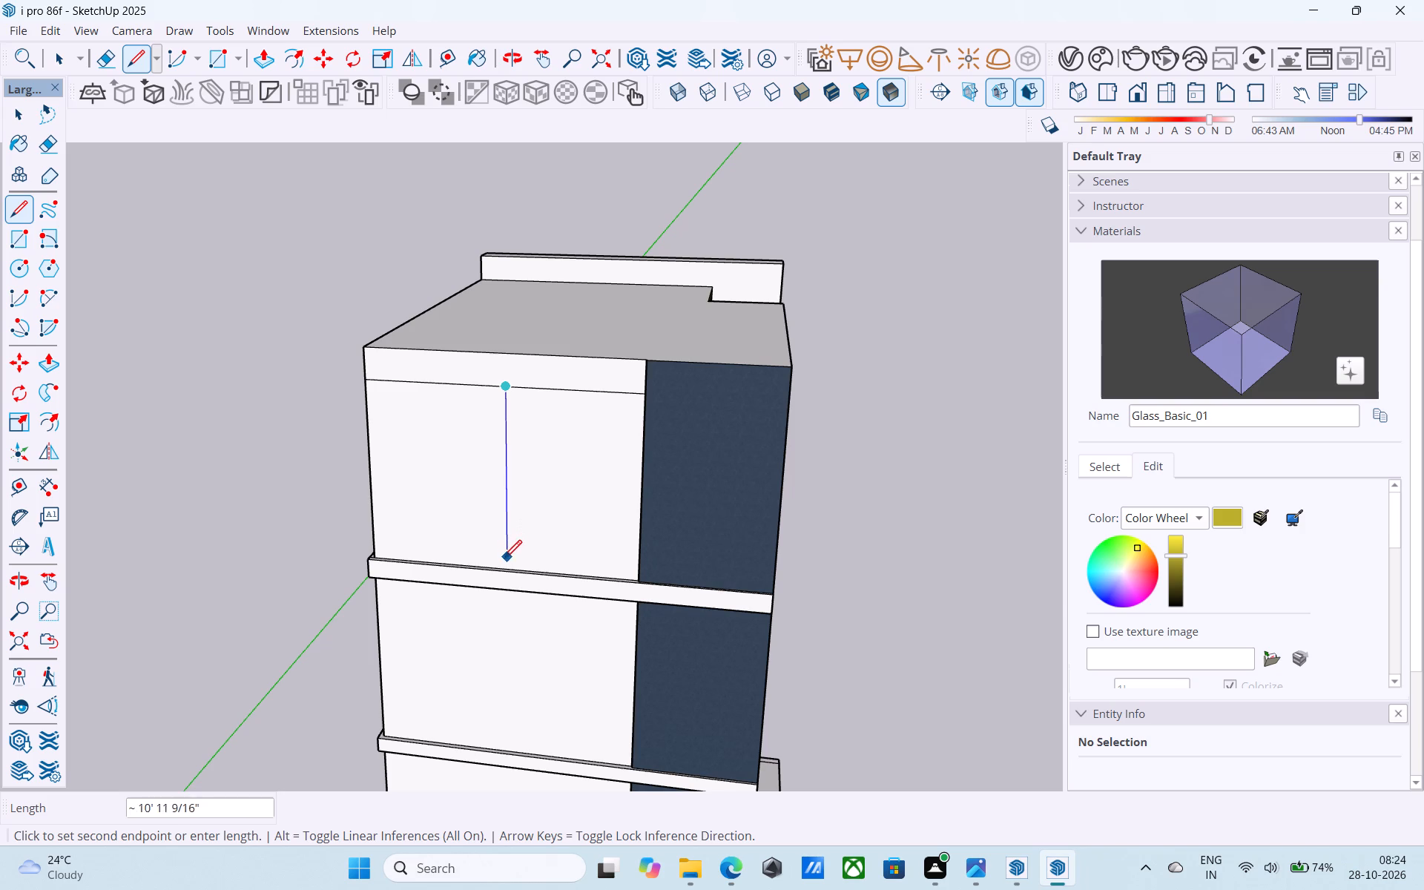
scroll(501, 569, "up", 13)
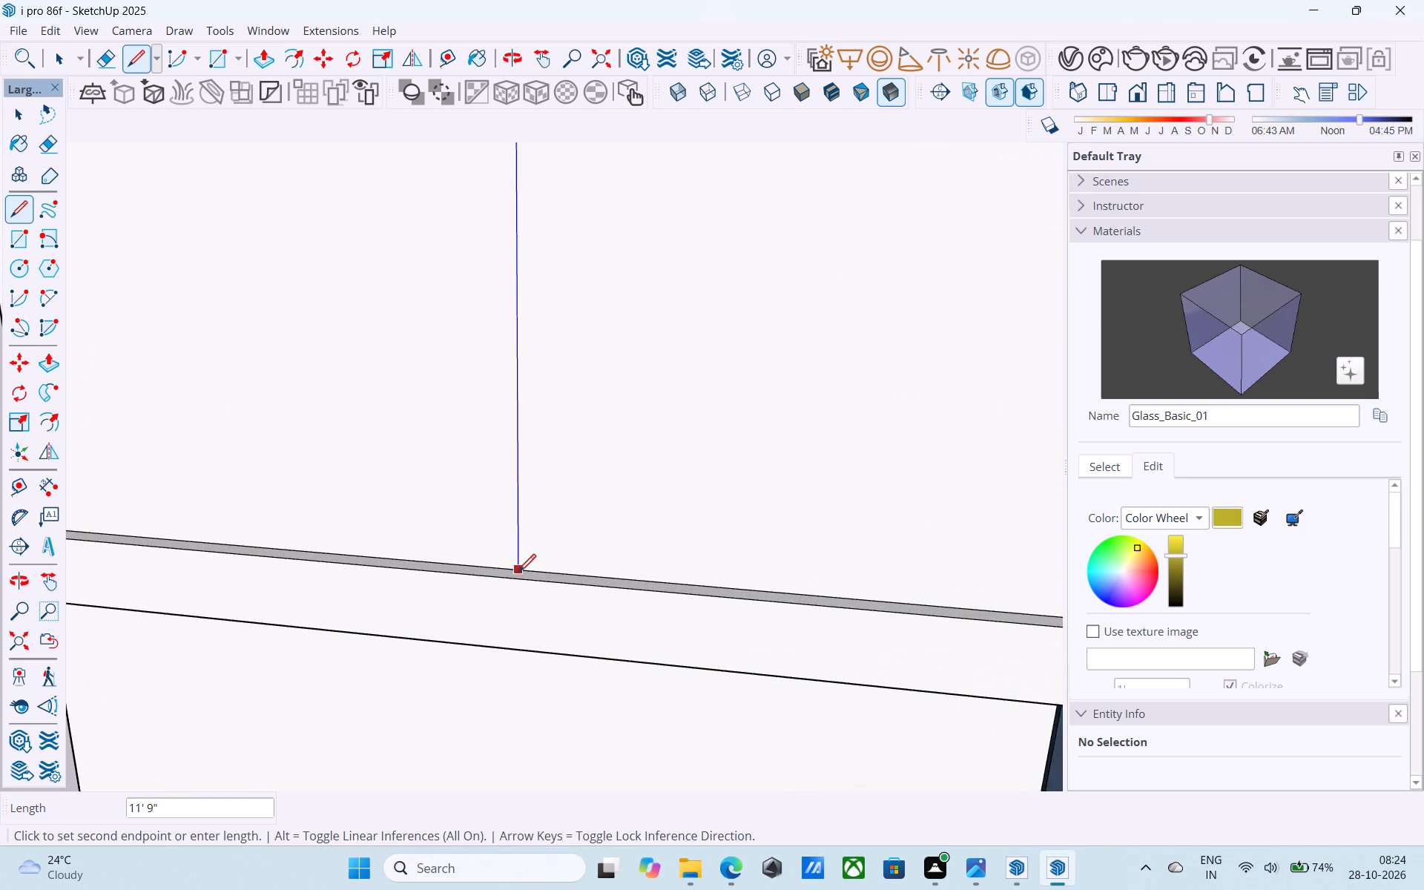
left_click(518, 573)
left_click(519, 573)
Continue the side wall's vertical centre line from the top-floor band straight down to the building's base edge, 43' 3" long.
scroll(518, 465, "down", 17)
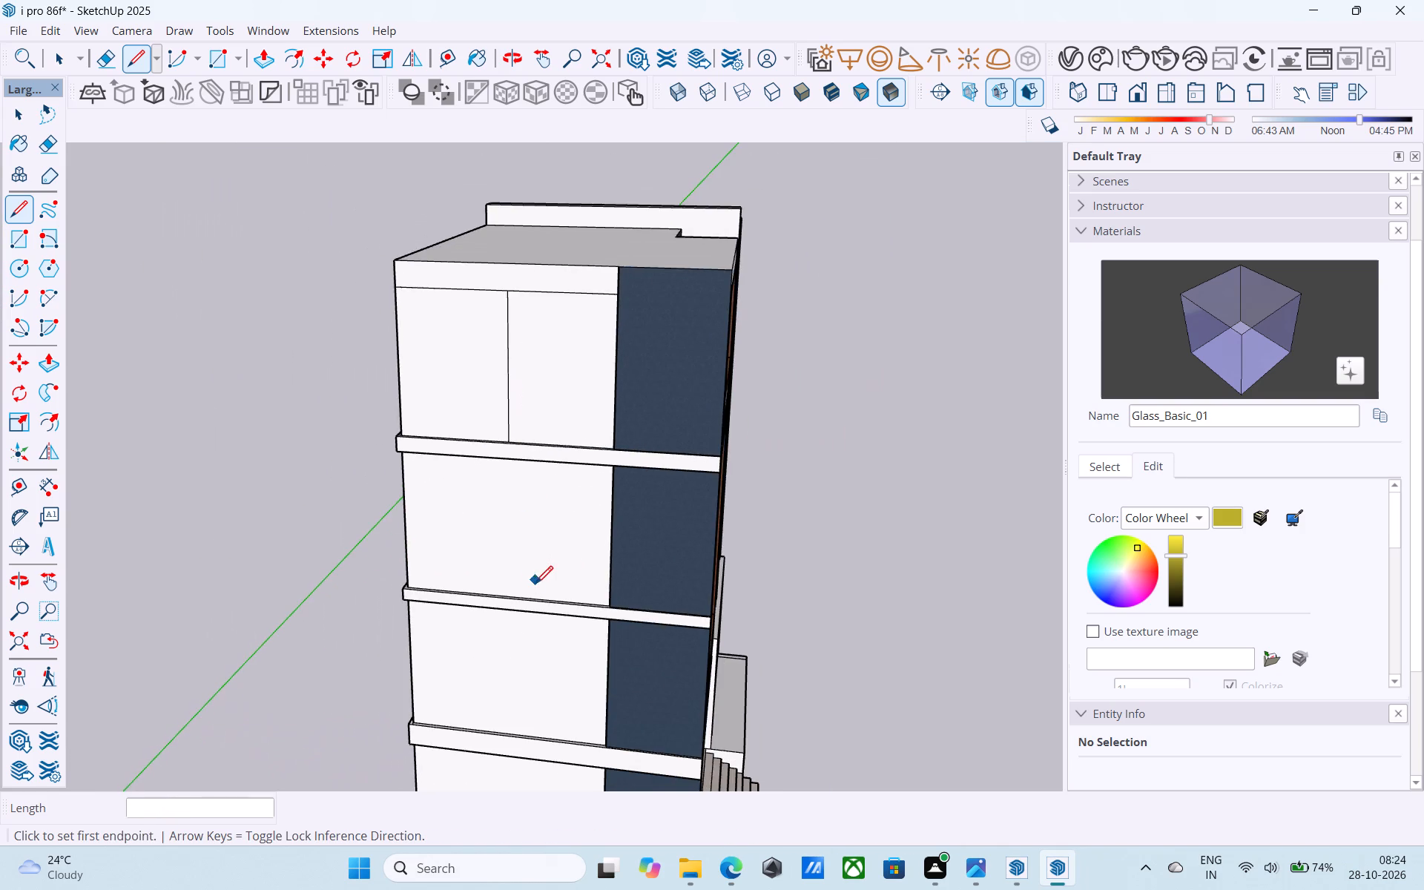
scroll(535, 588, "down", 1)
middle_click_drag(530, 587, 515, 538, "shift")
scroll(481, 383, "up", 13)
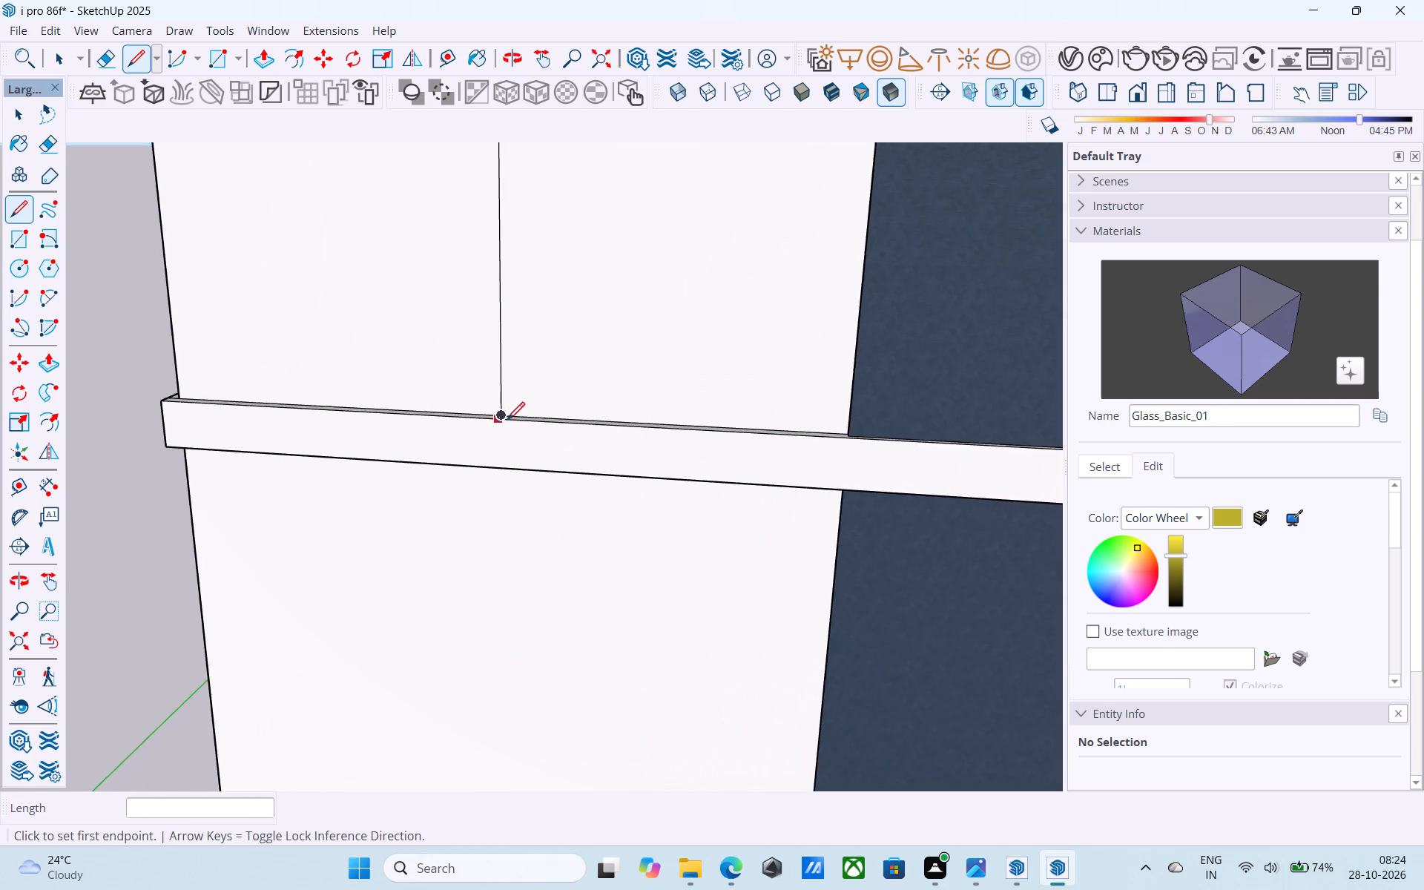
scroll(507, 421, "up", 3)
left_click(495, 409)
scroll(493, 346, "down", 5)
scroll(501, 561, "down", 1)
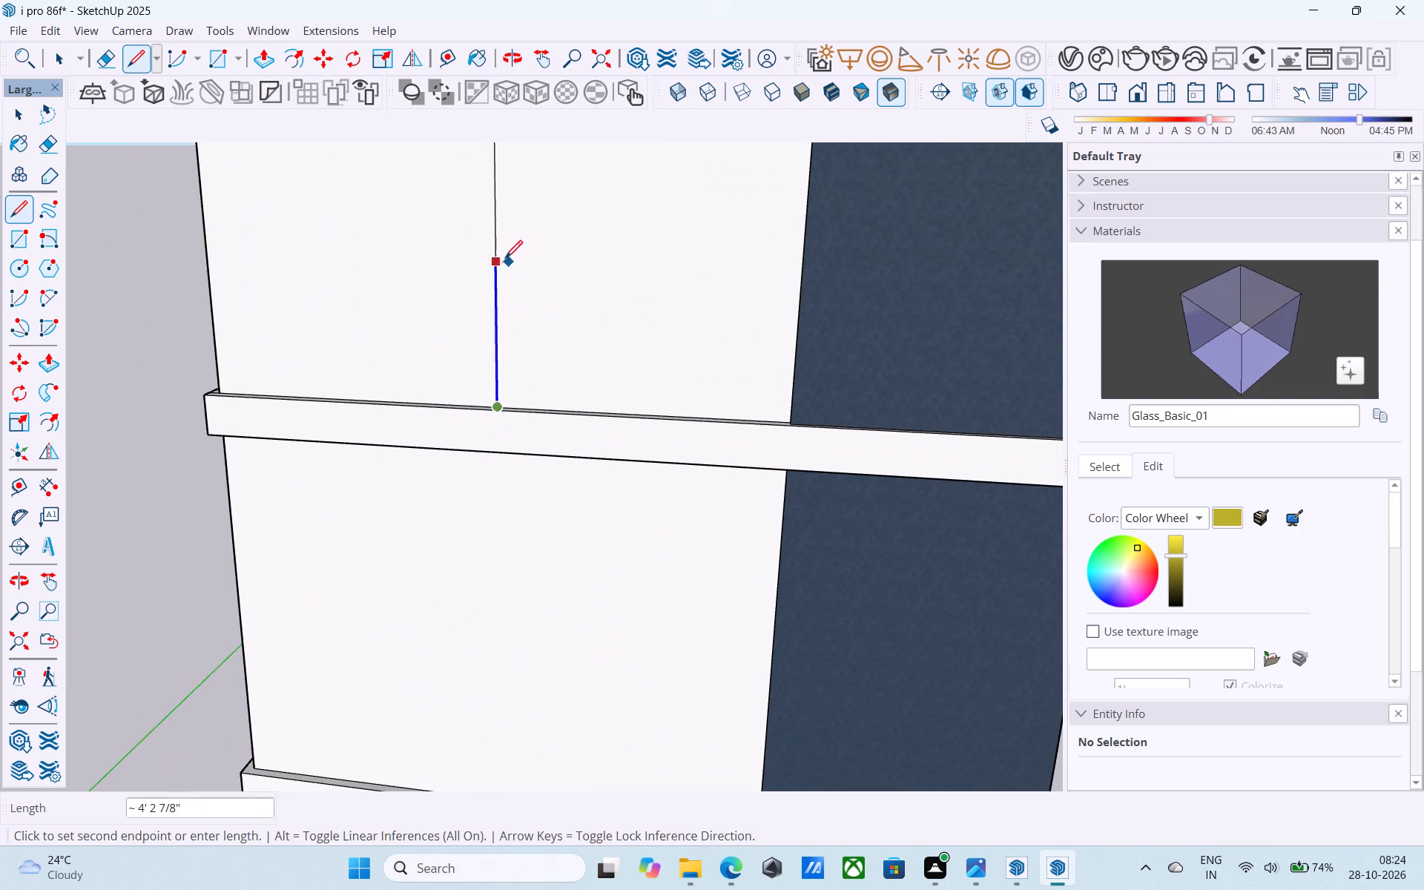
scroll(525, 605, "down", 1)
middle_click_drag(525, 606, 534, 200)
middle_click_drag(528, 452, 481, 161)
middle_click_drag(507, 536, 507, 202)
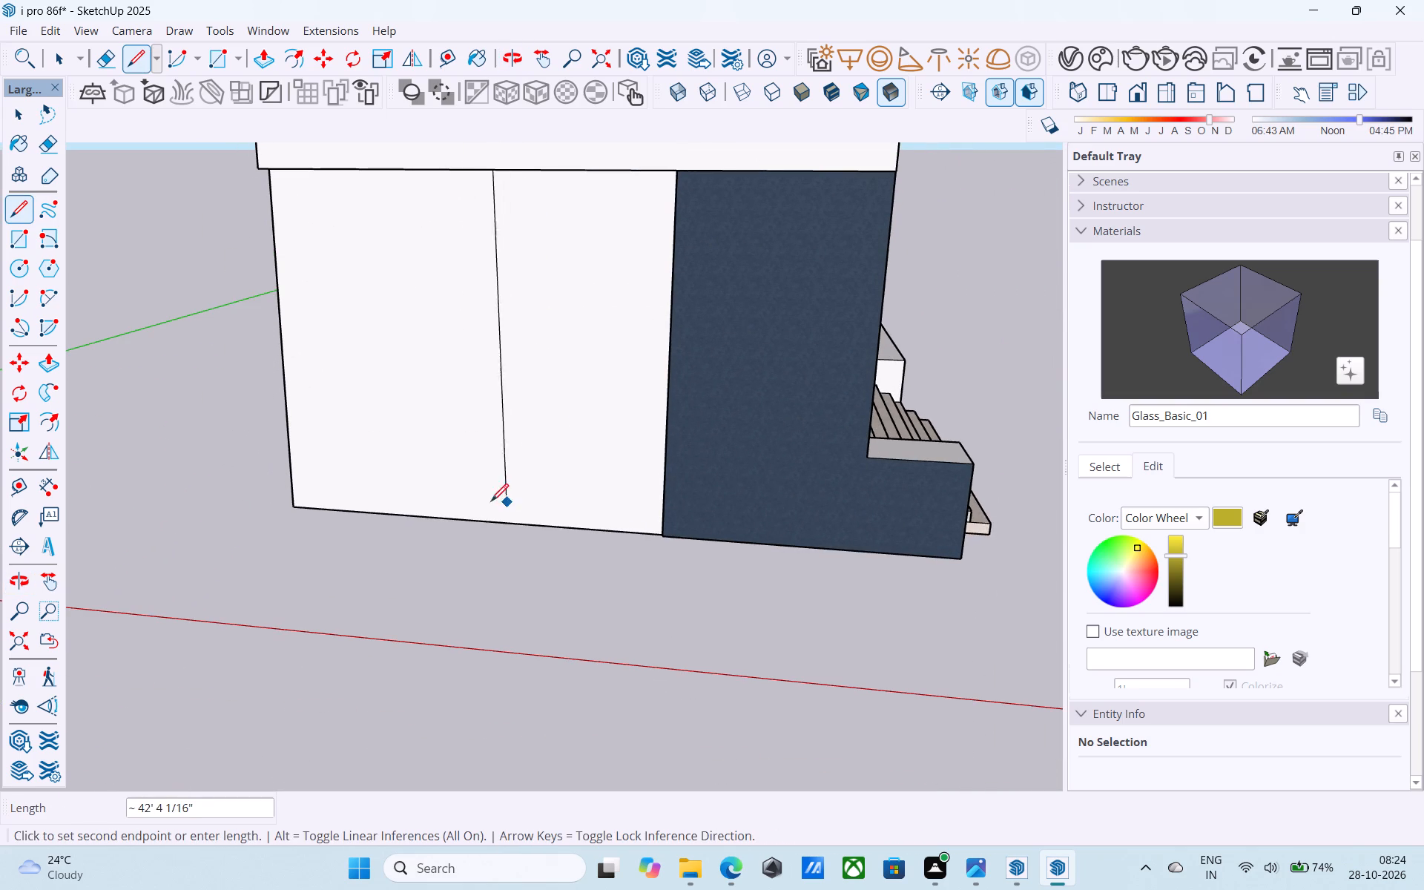
left_click(478, 523)
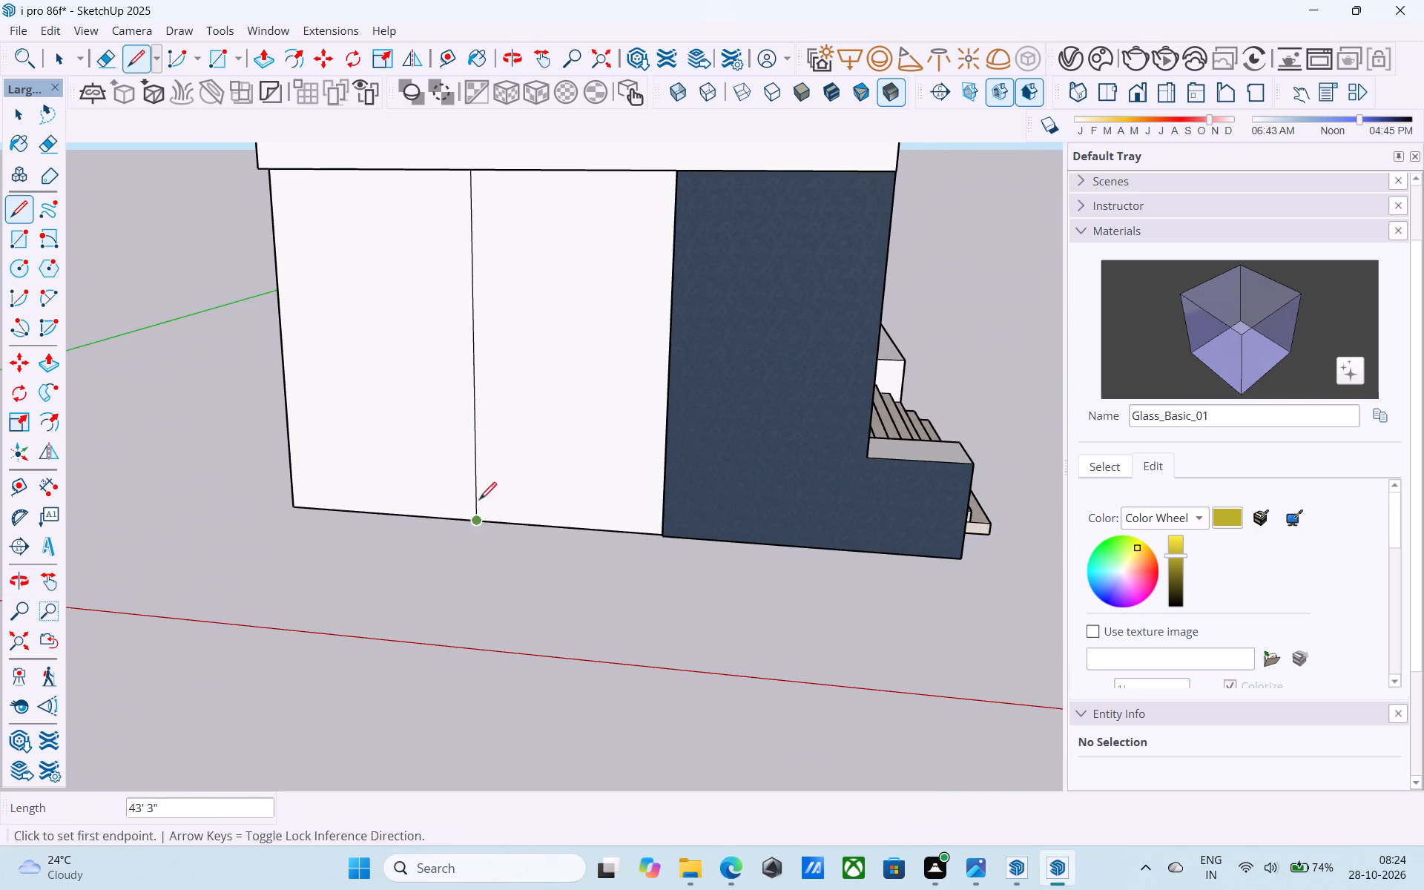
Place a guide line 3' above the base edge of the white side wall.
scroll(487, 467, "down", 6)
middle_click_drag(484, 477, 481, 510, "shift")
key("t")
left_click(463, 527)
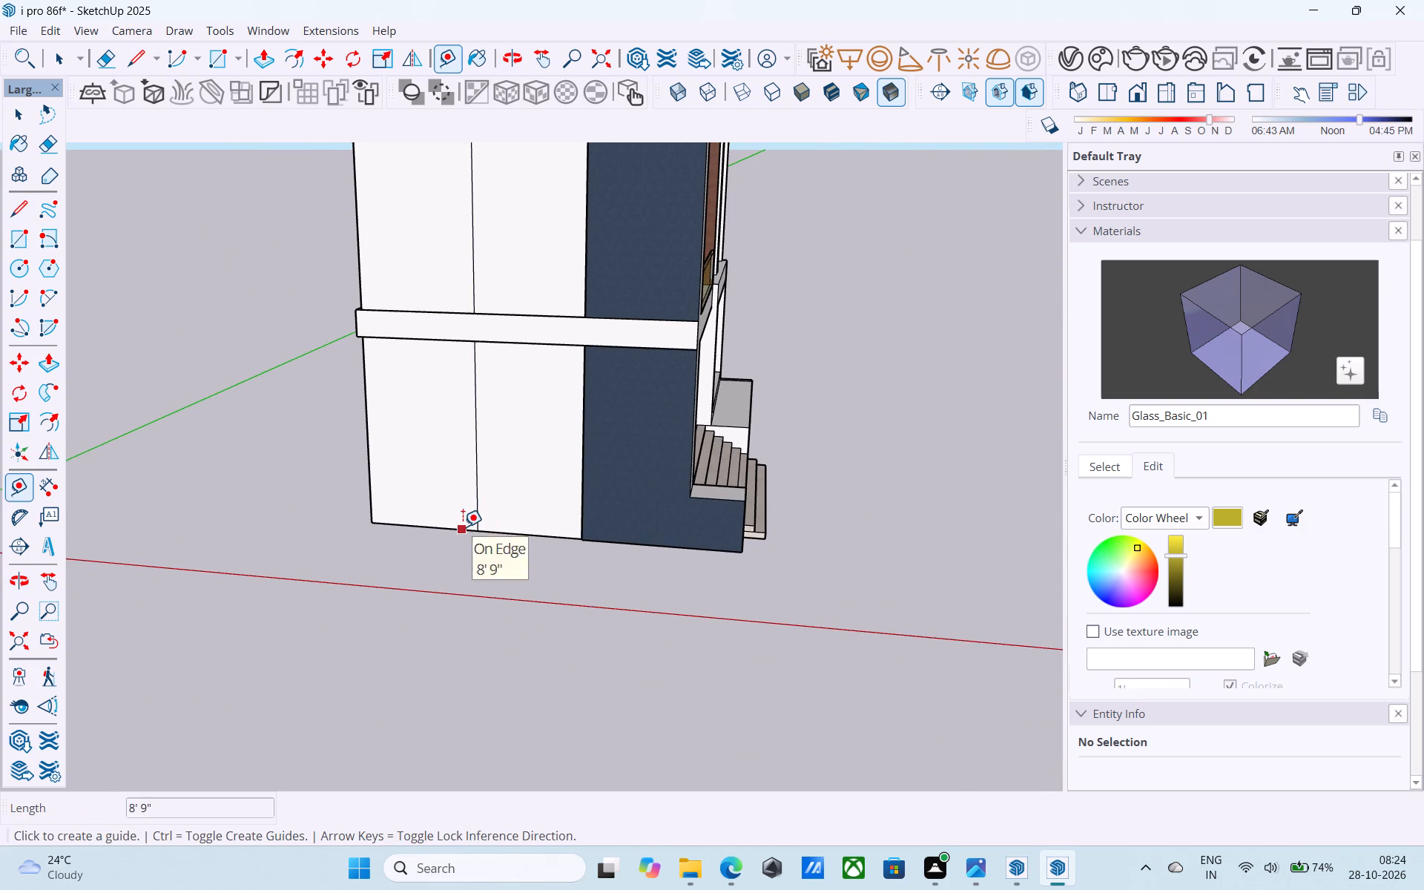
key("3")
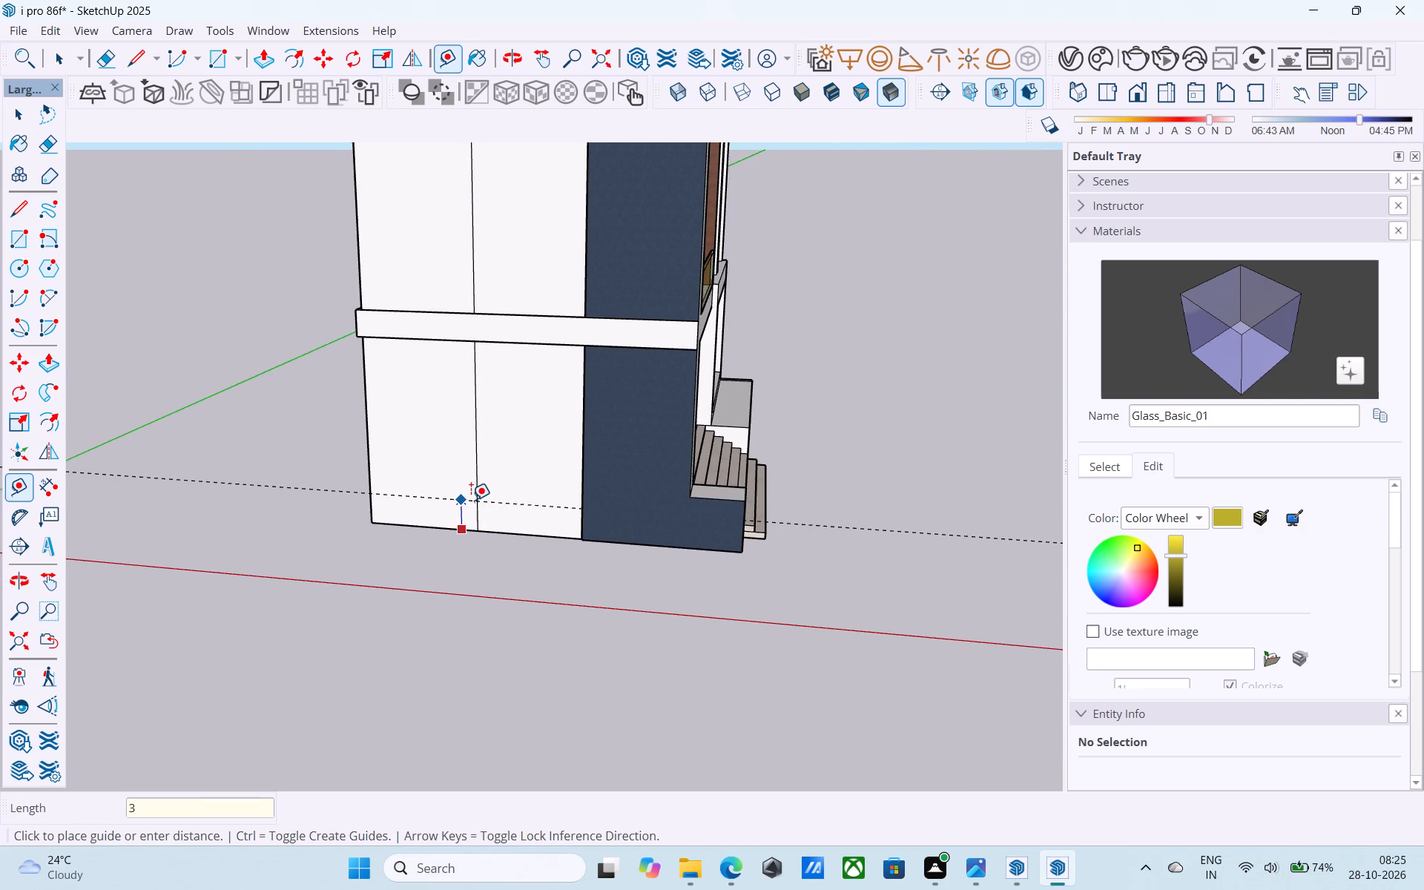
key("apostrophe")
key("Return")
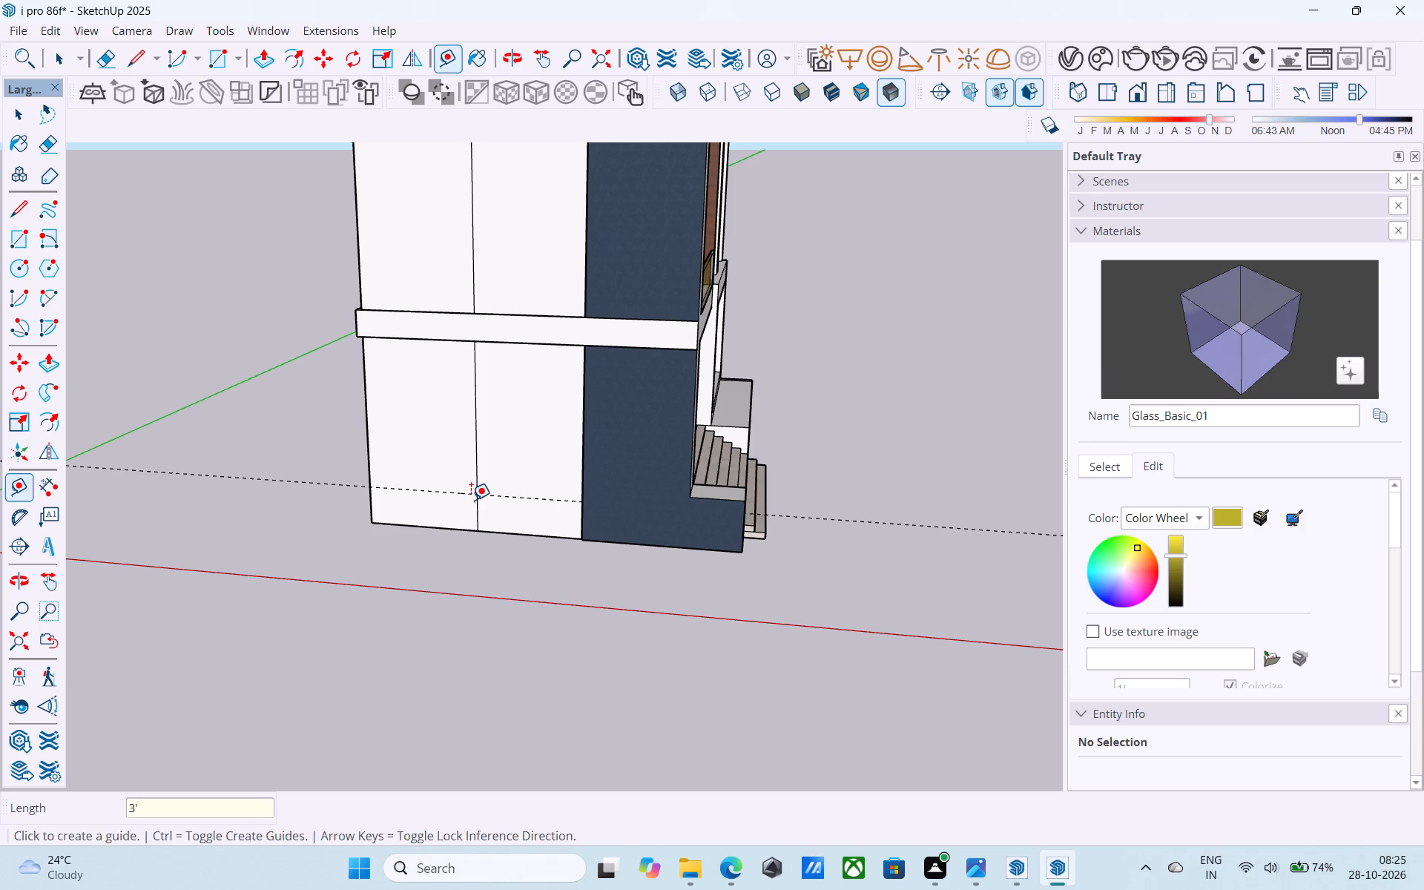
Copy the ground-floor vertical centre line 1.5' along the base edge, away from the dark blue strip.
scroll(471, 499, "down", 6)
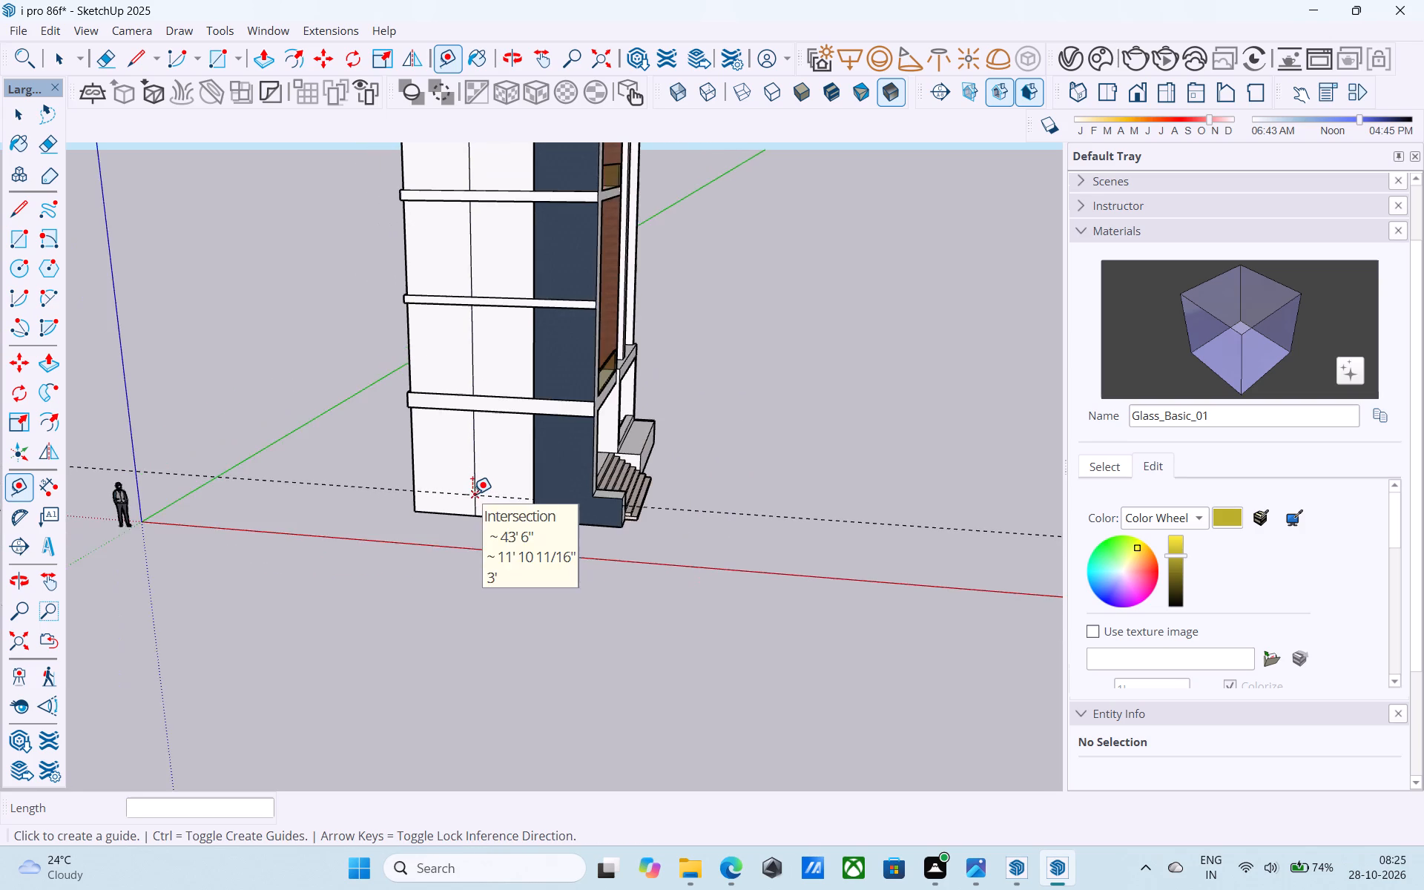
middle_click_drag(469, 489, 572, 514)
key("space")
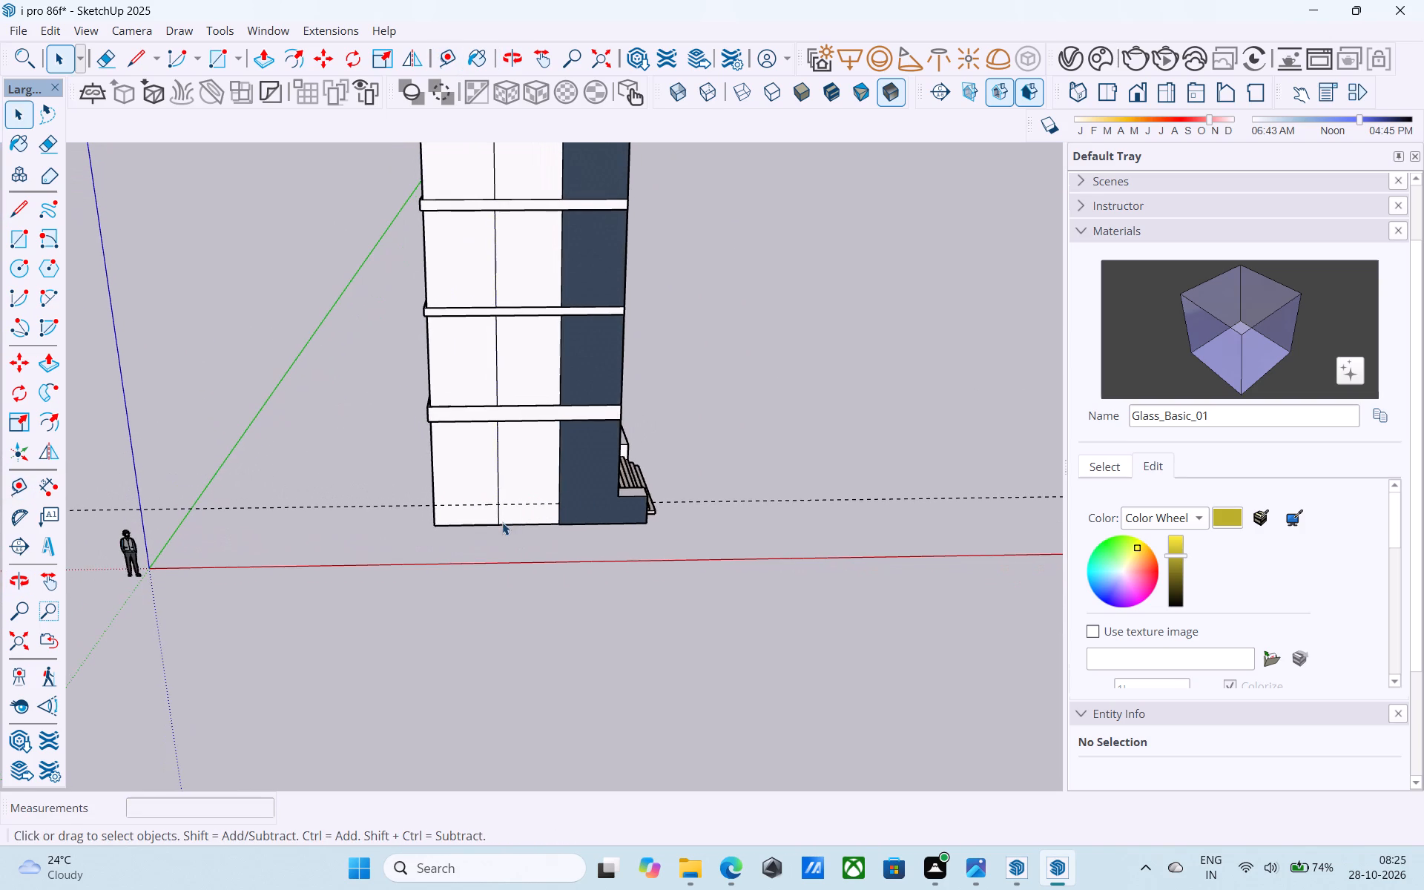
scroll(501, 522, "up", 2)
left_click(501, 522)
scroll(501, 522, "up", 4)
key("l")
left_click(498, 522)
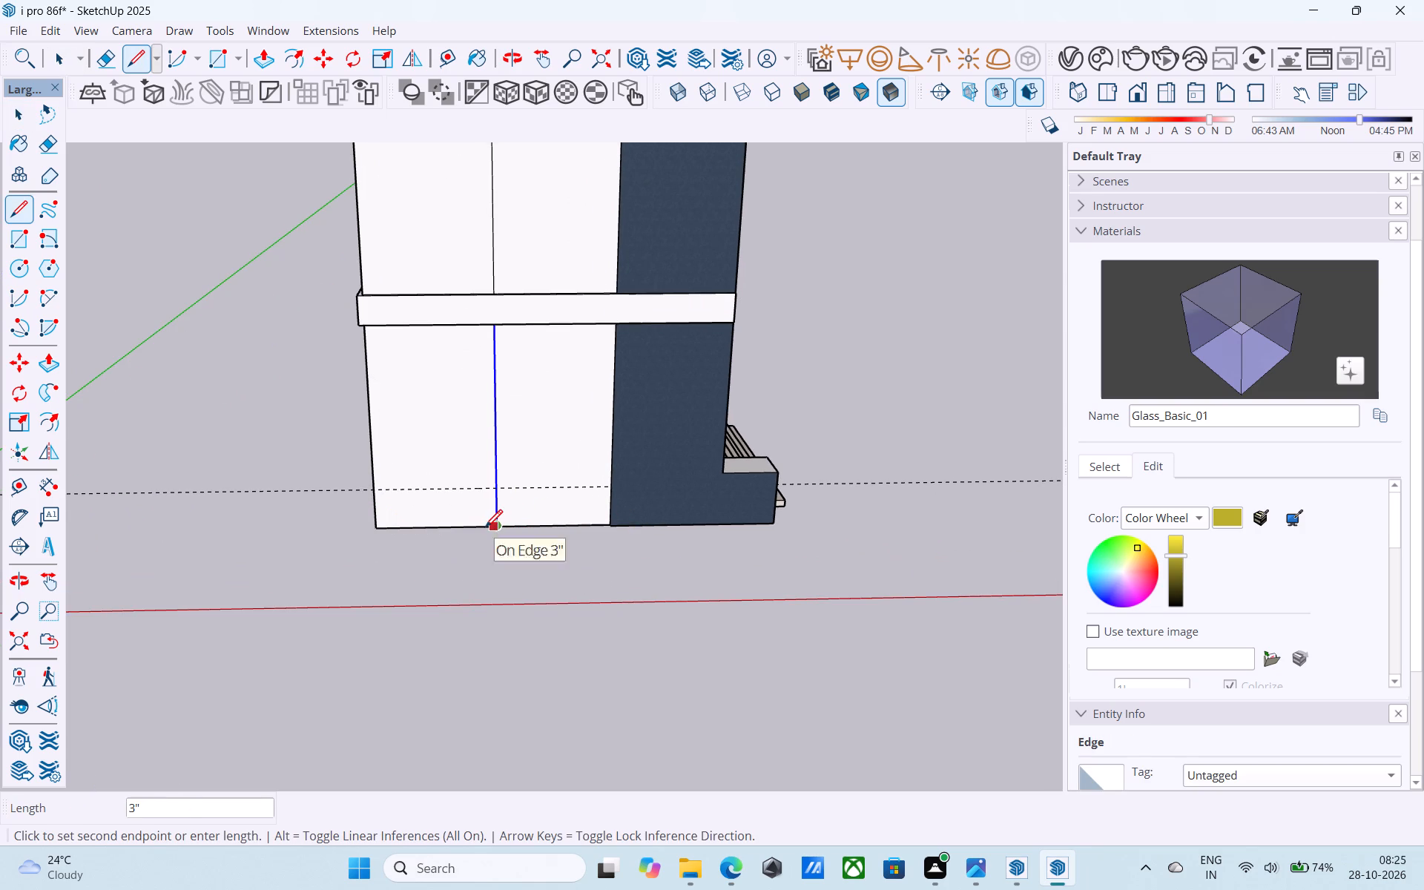
key("space")
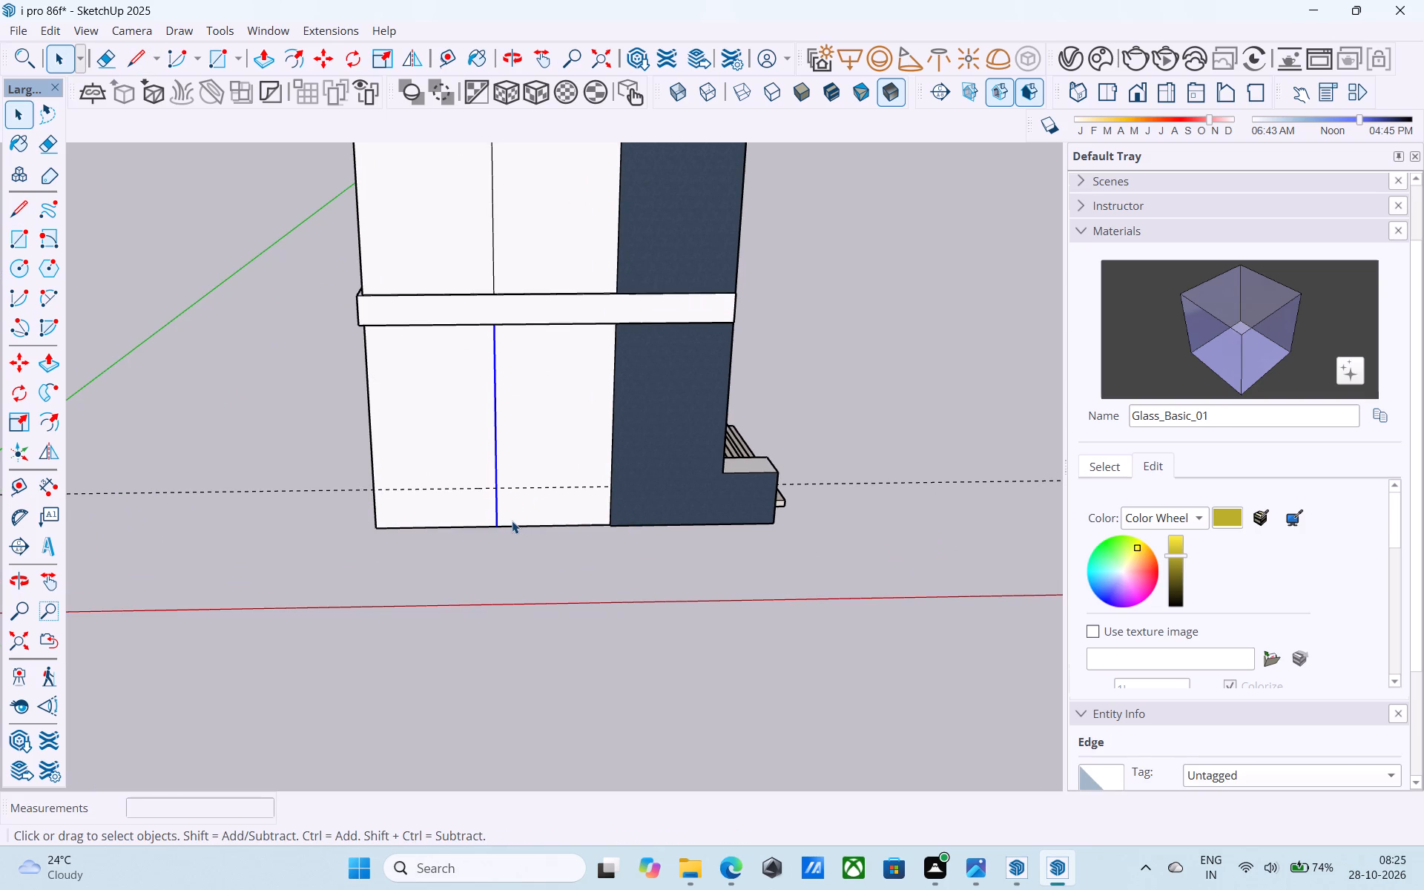
key("m")
left_click(498, 525)
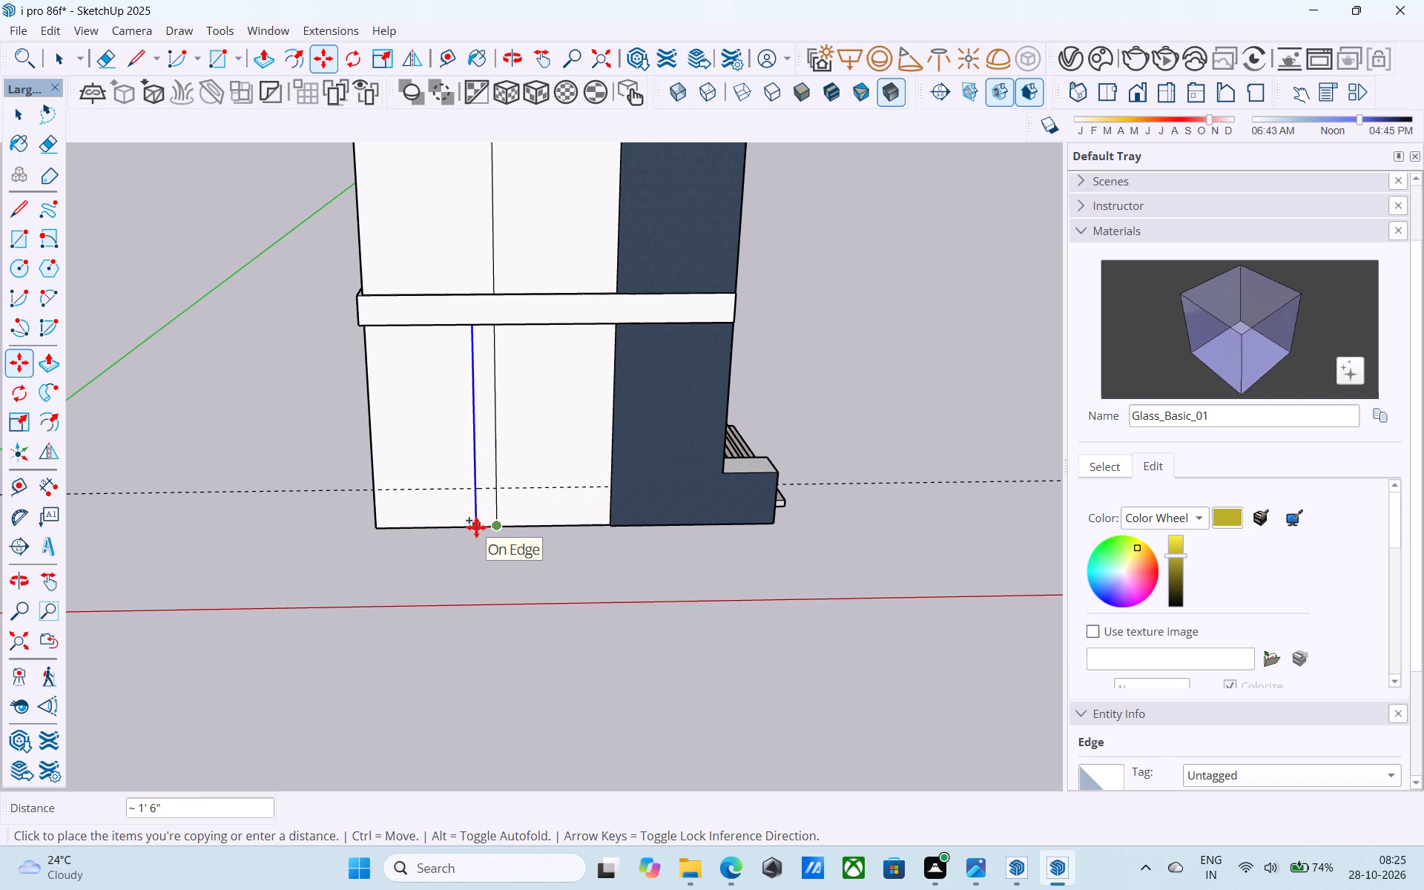
key("Return")
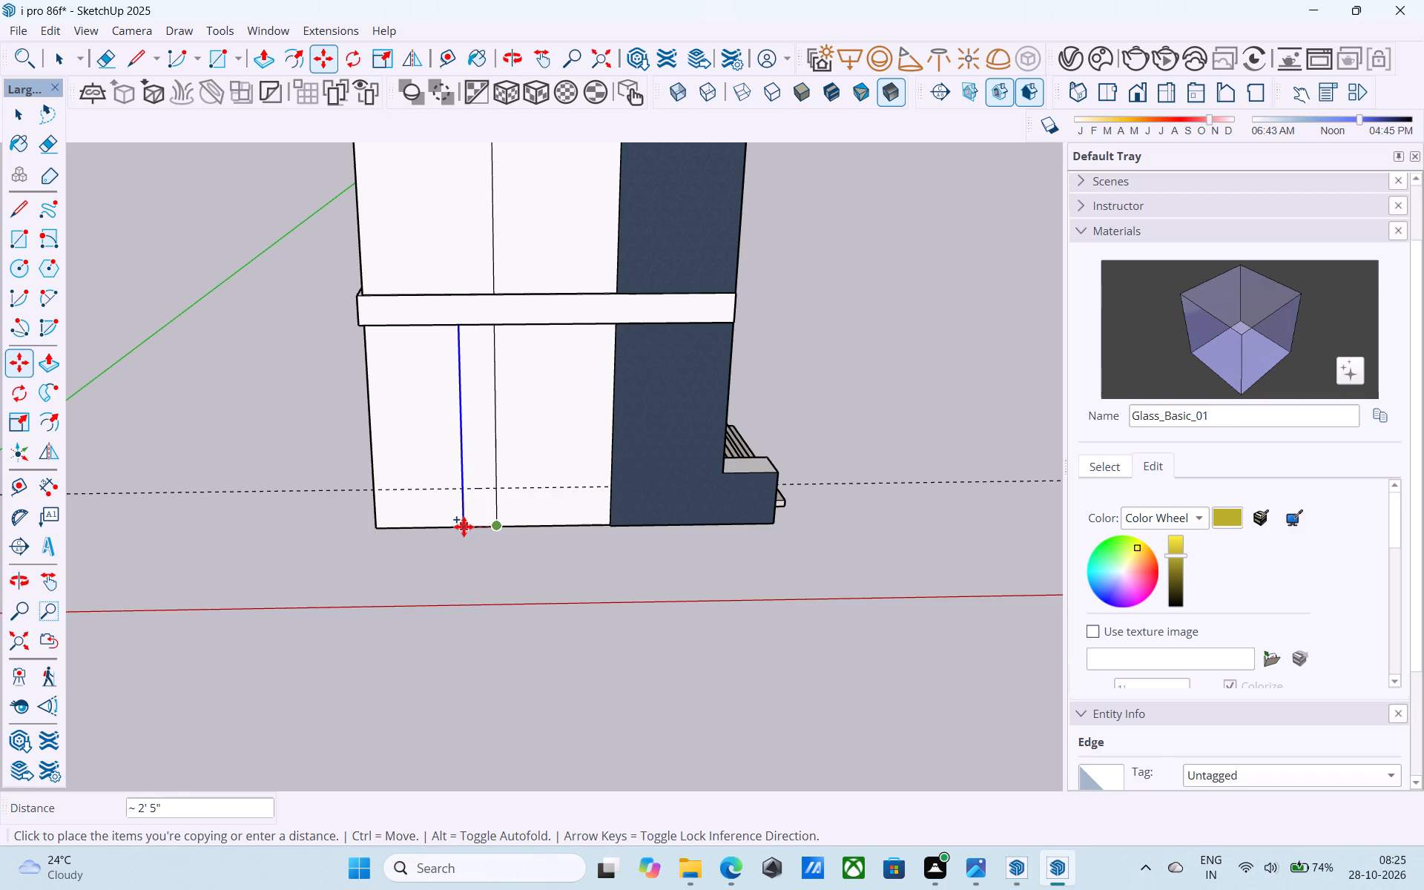
type("1.5'")
key("Return")
key("space")
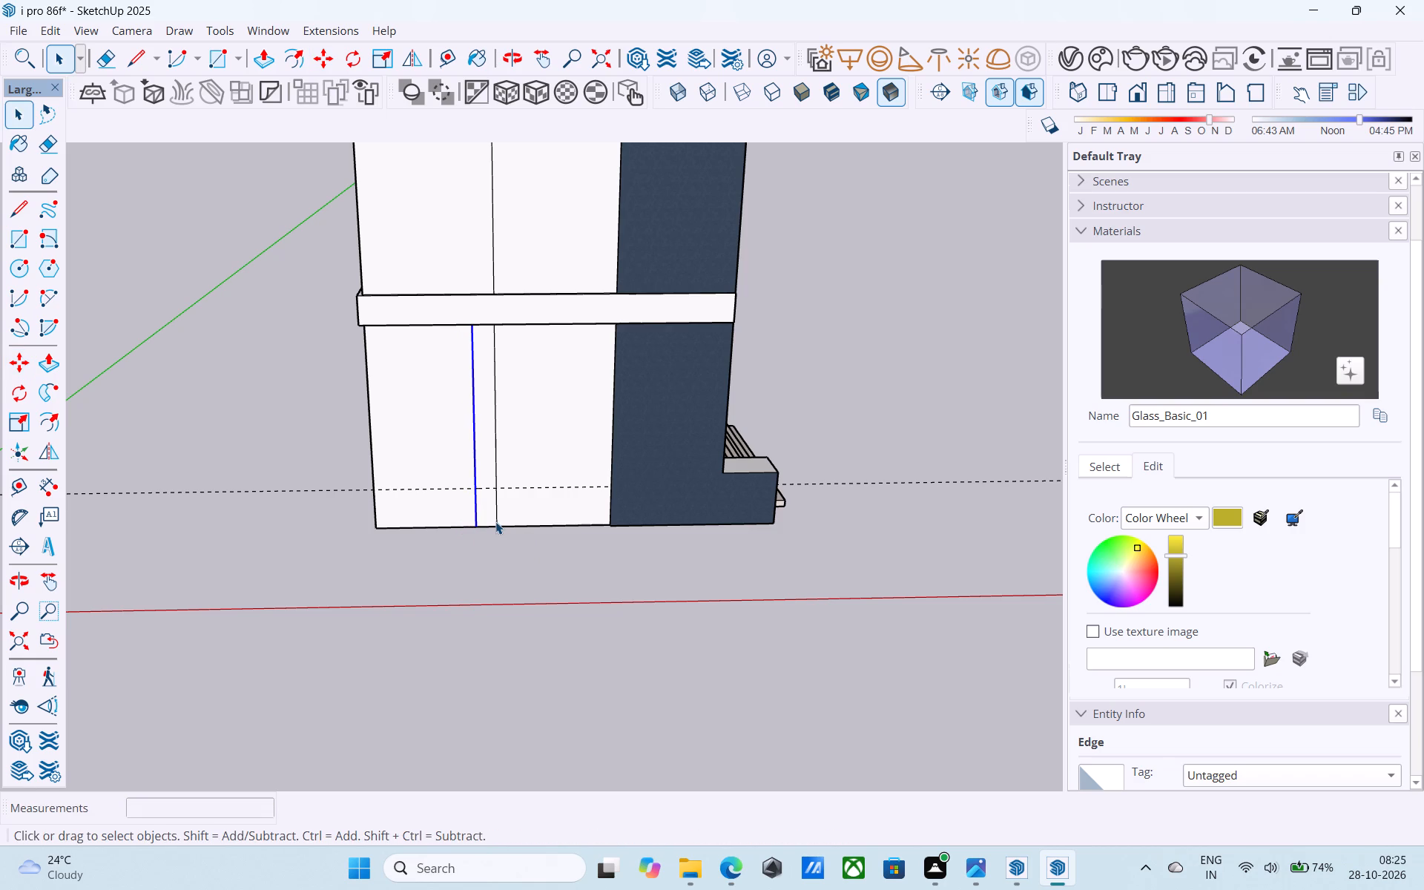
Copy the ground-floor vertical centre line 1' 6" along the base edge, towards the dark blue strip.
left_click(495, 521)
key("m")
left_click(497, 527)
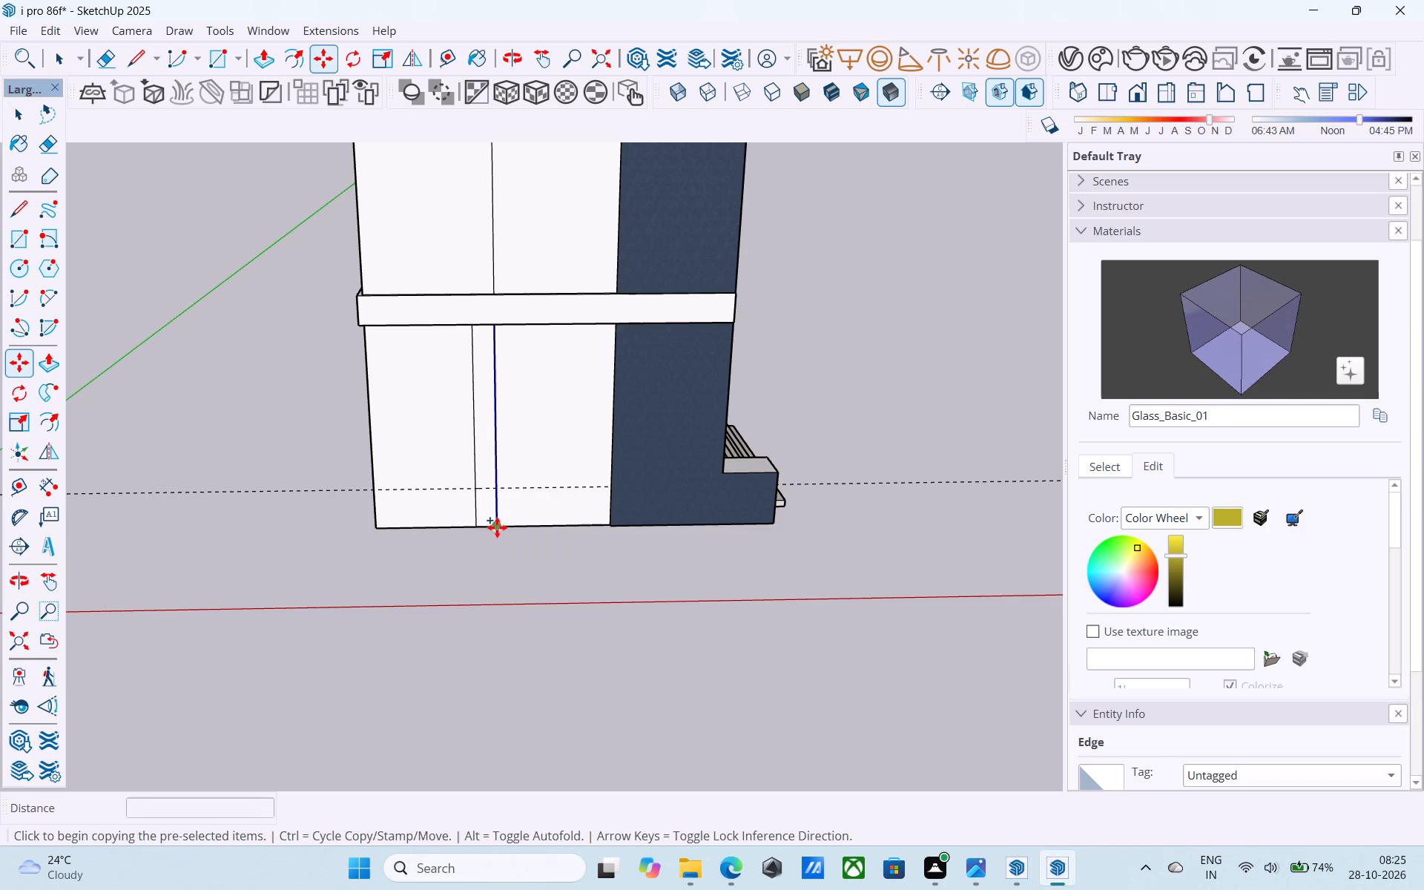
left_click(510, 528)
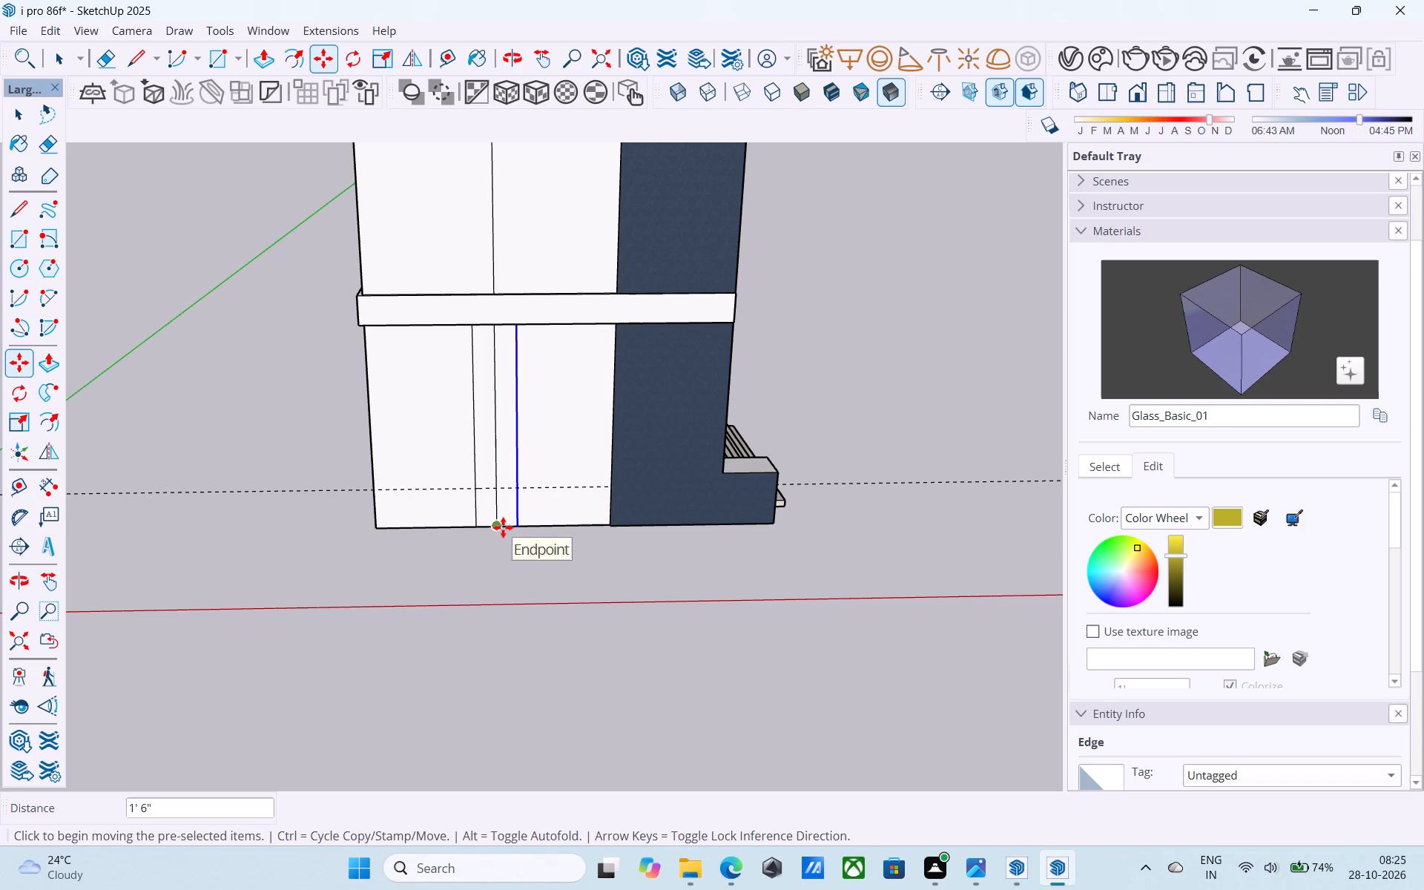
Draw 55' vertical lines from the bases of both copied lines up to the horizontal line near the roof.
key("space")
key("l")
left_click(478, 525)
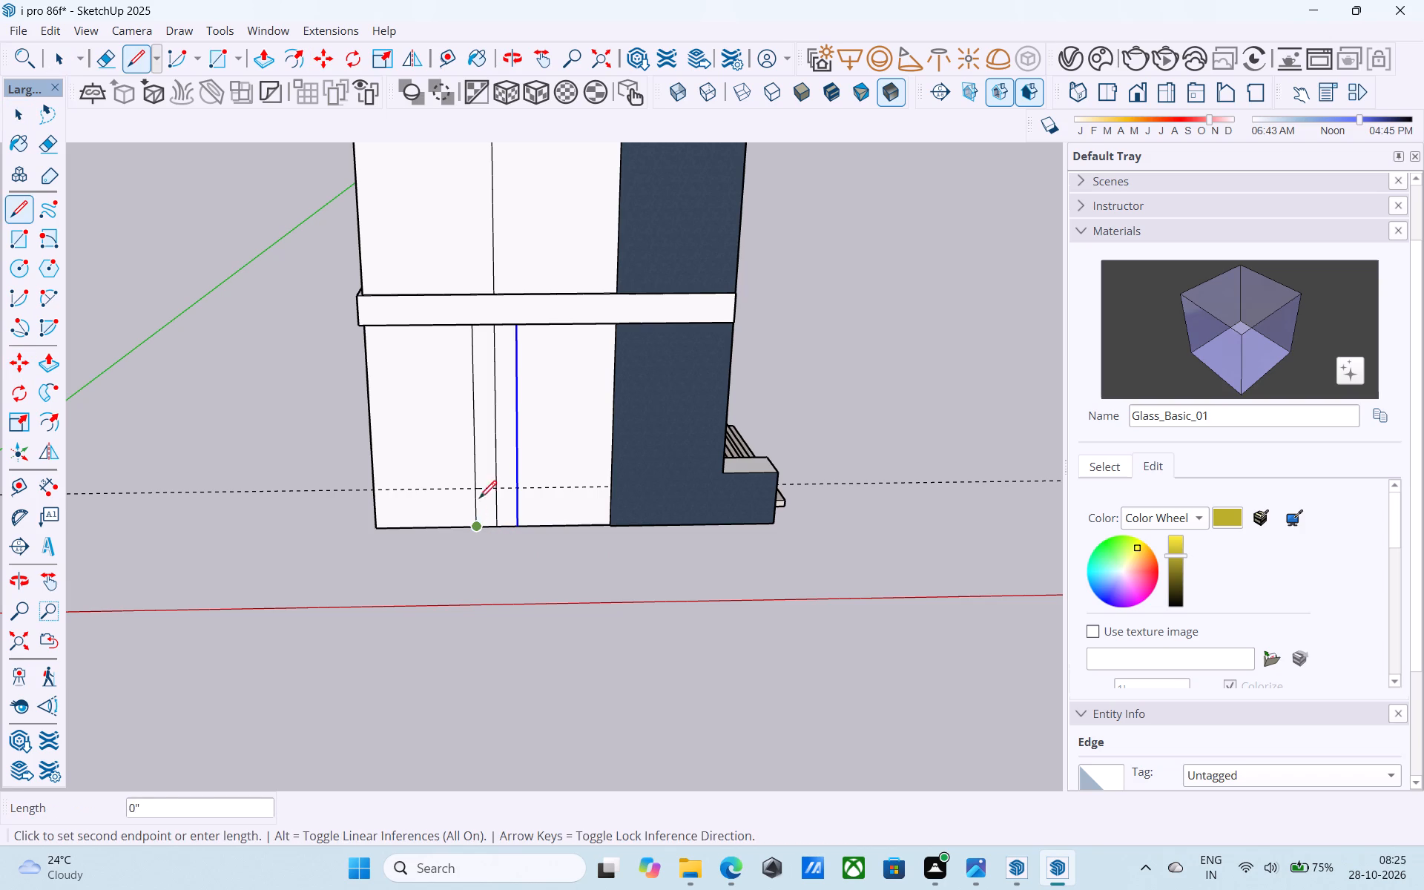
scroll(475, 156, "down", 6)
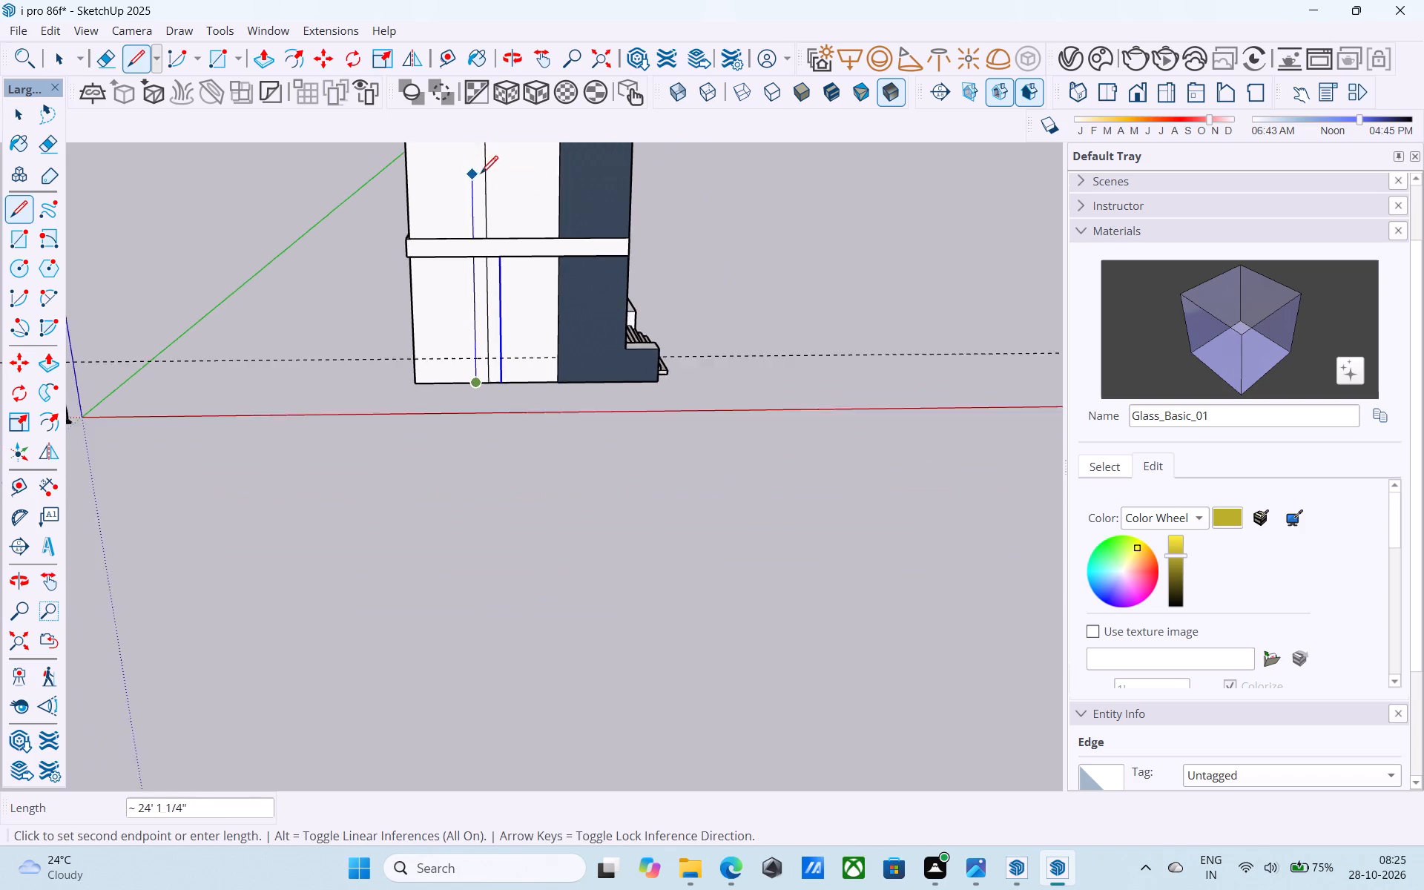
middle_click_drag(481, 175, 469, 564, "shift")
scroll(456, 300, "up", 3)
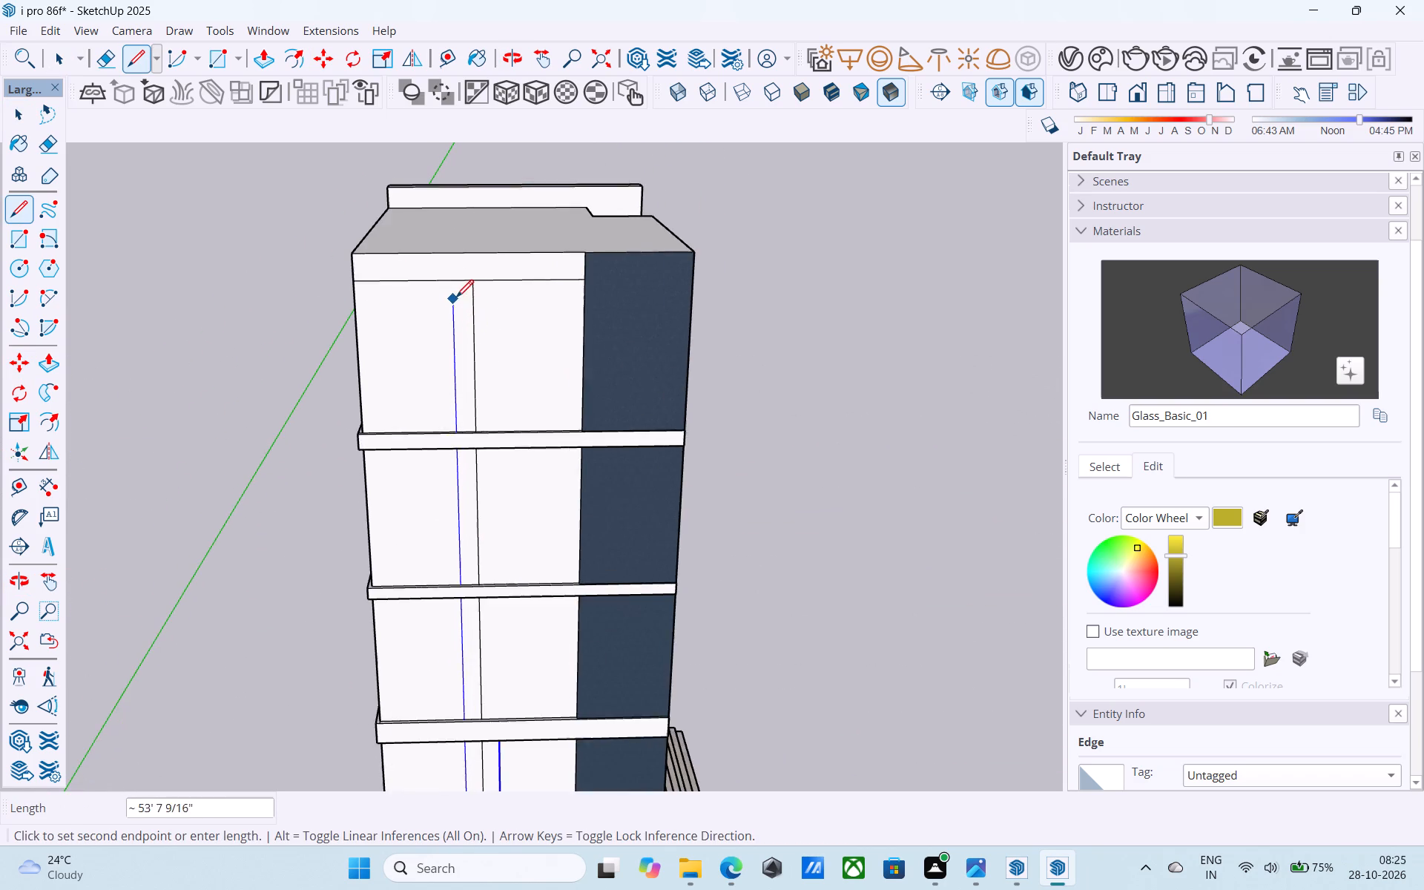
scroll(451, 292, "up", 1)
left_click(451, 281)
scroll(476, 177, "down", 6)
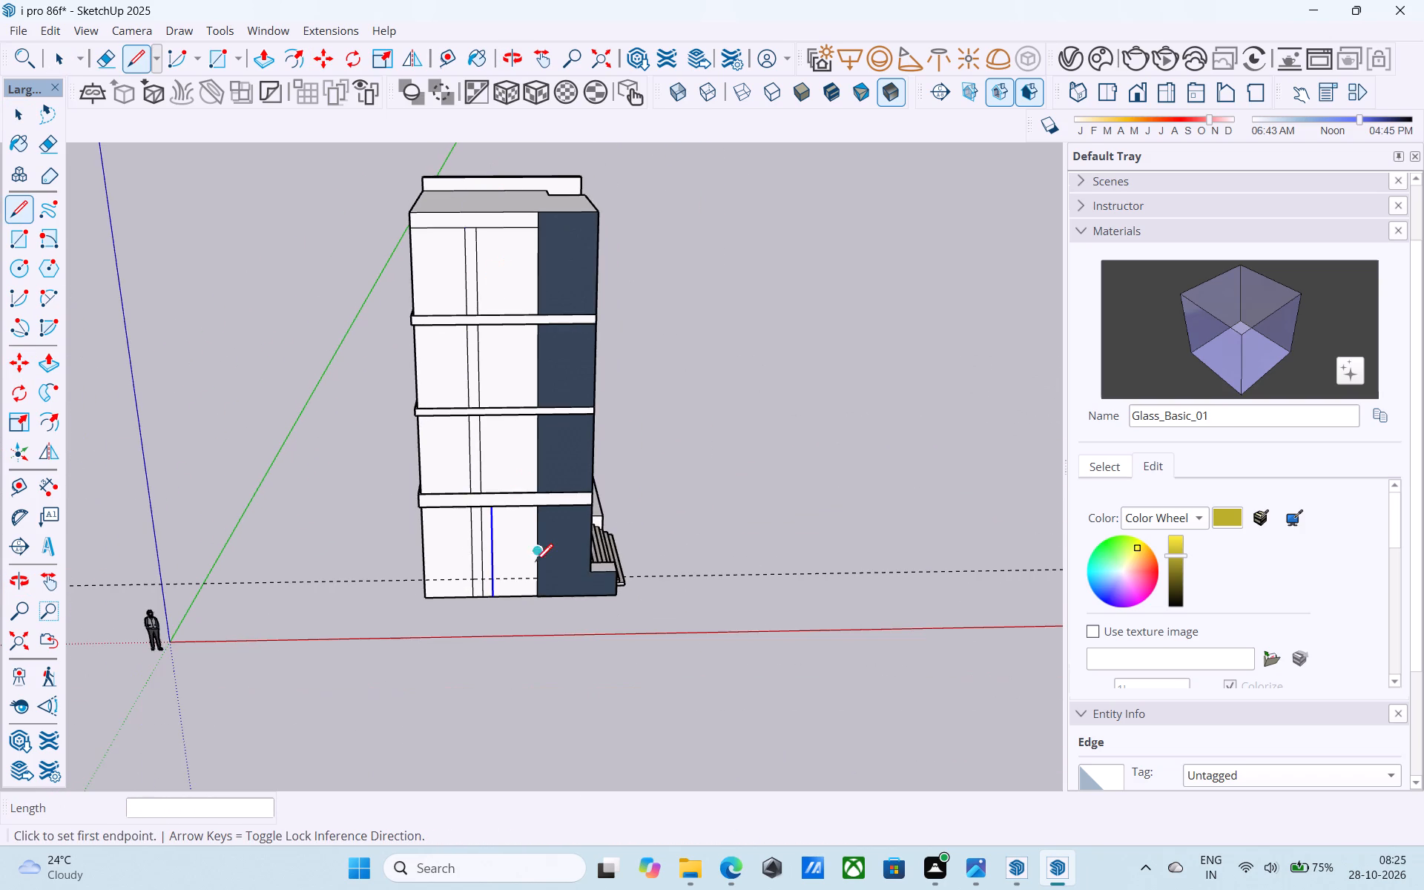
scroll(498, 517, "up", 5)
left_click(489, 646)
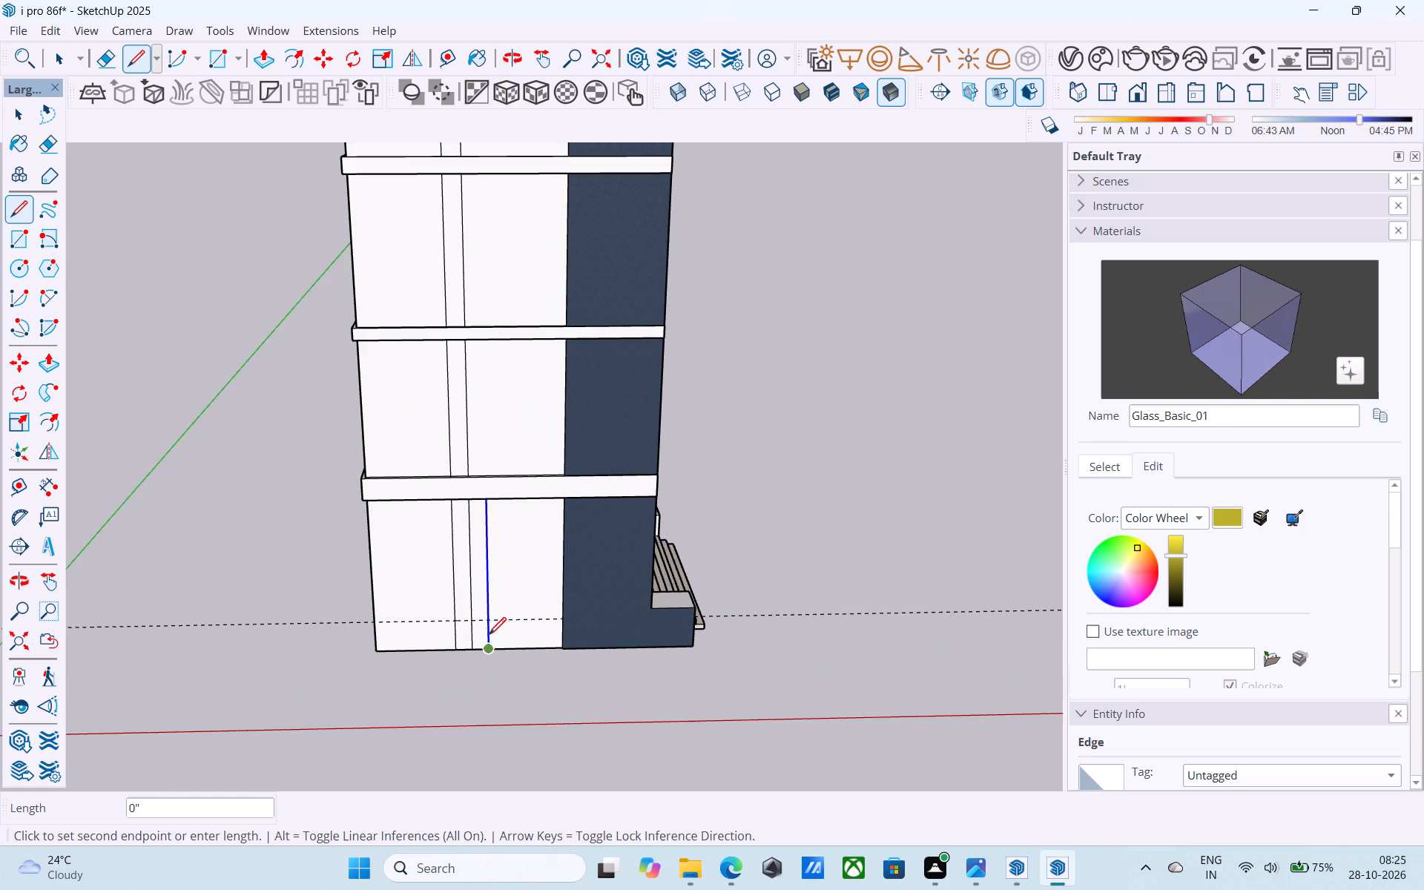
scroll(484, 619, "down", 4)
left_click(483, 217)
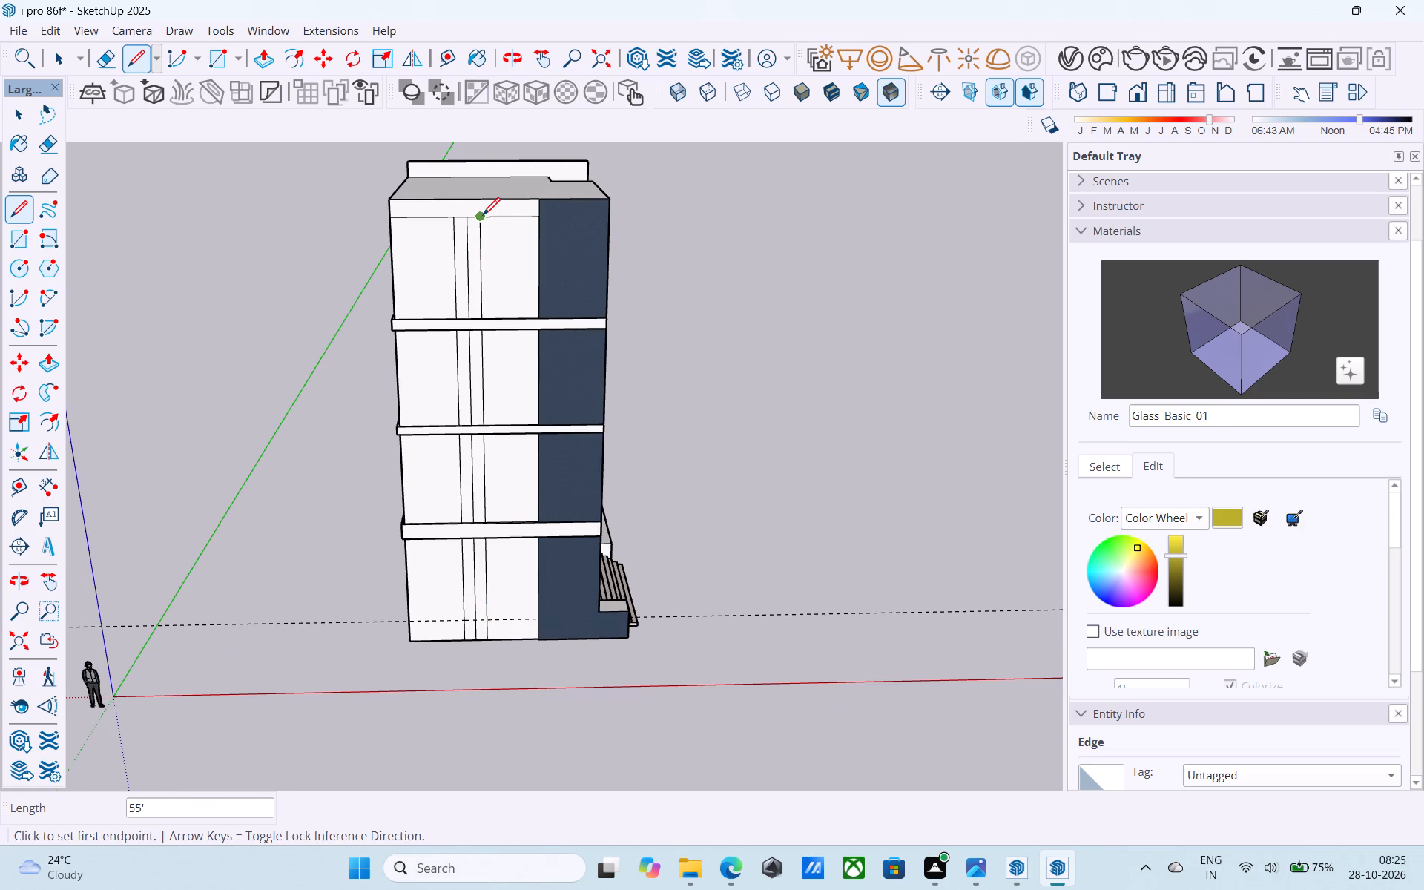
Erase the vertical centre line between the two outer lines on all four floors of the side wall.
key("e")
scroll(467, 235, "up", 2)
left_click(468, 237)
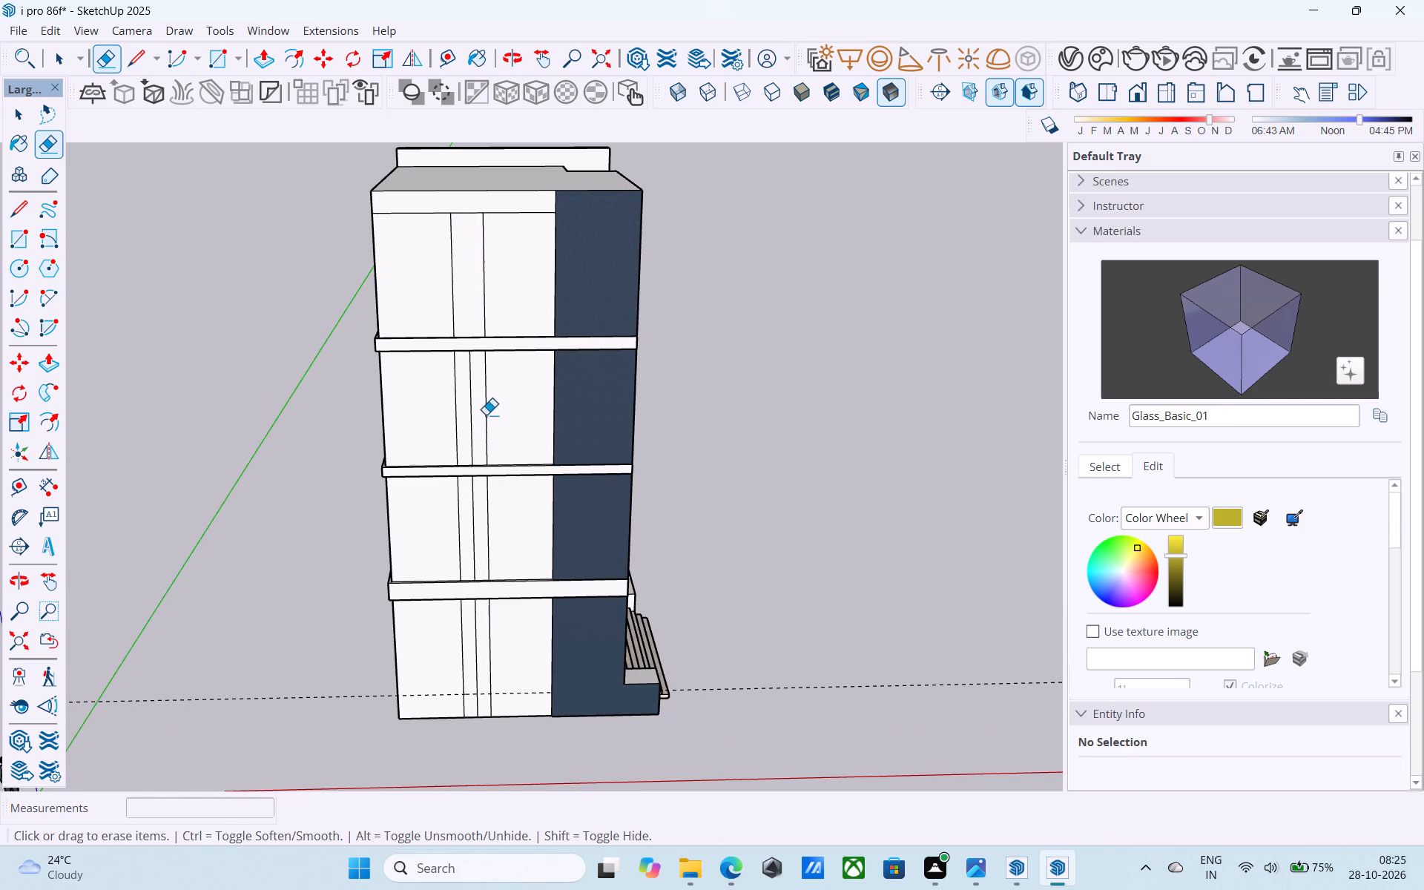
left_click(470, 403)
left_click(476, 484)
middle_click_drag(471, 485, 453, 217)
scroll(472, 383, "up", 3)
left_click_drag(459, 380, 451, 380)
scroll(458, 375, "down", 4)
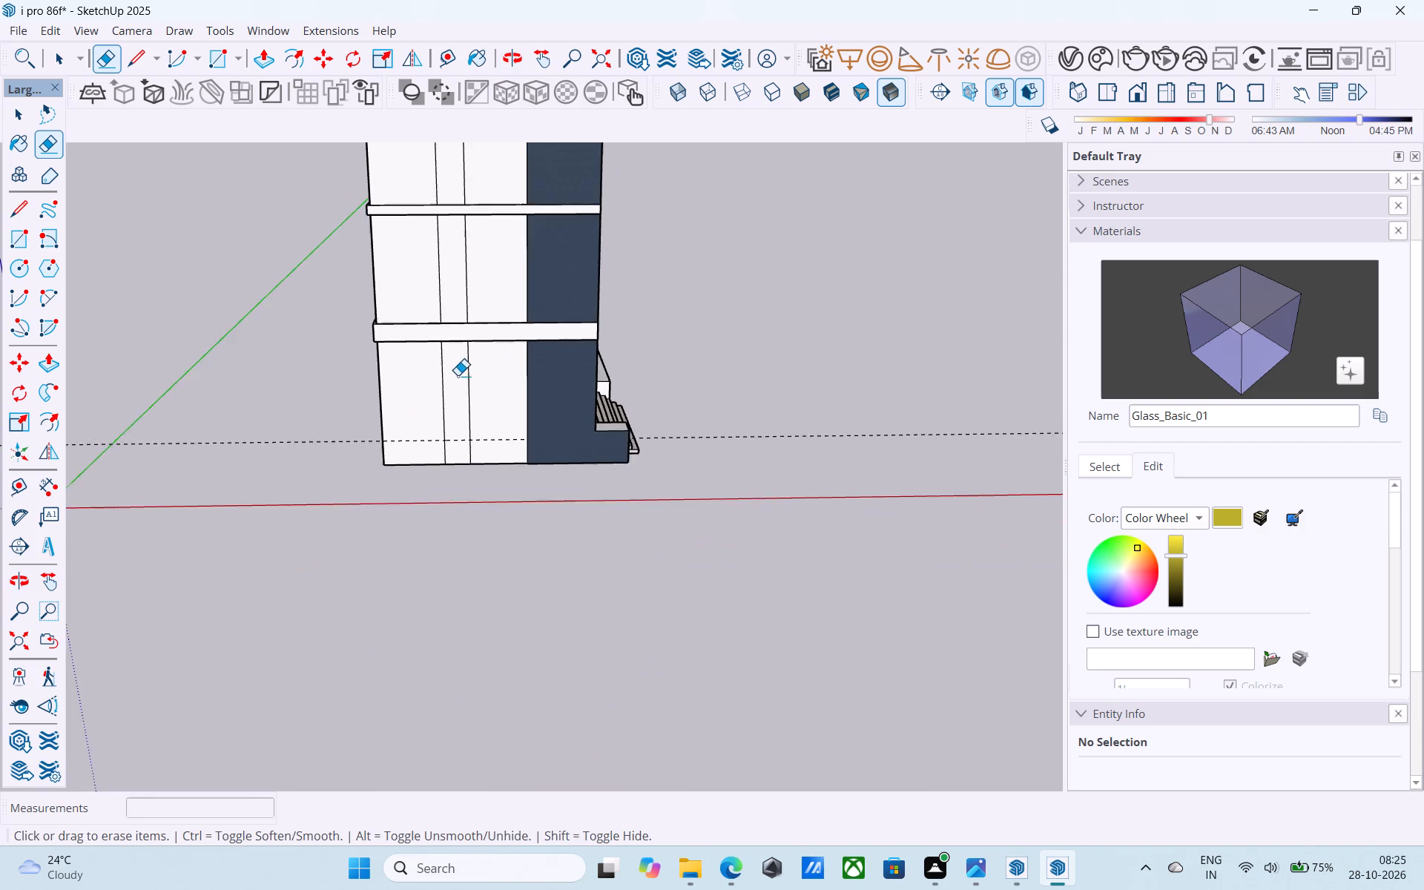
Push/Pull the central strip on the side wall's top floor outward by 4", level with the floor band below.
middle_click_drag(457, 376, 469, 645, "shift")
scroll(481, 351, "up", 3)
key("space")
left_click(432, 326)
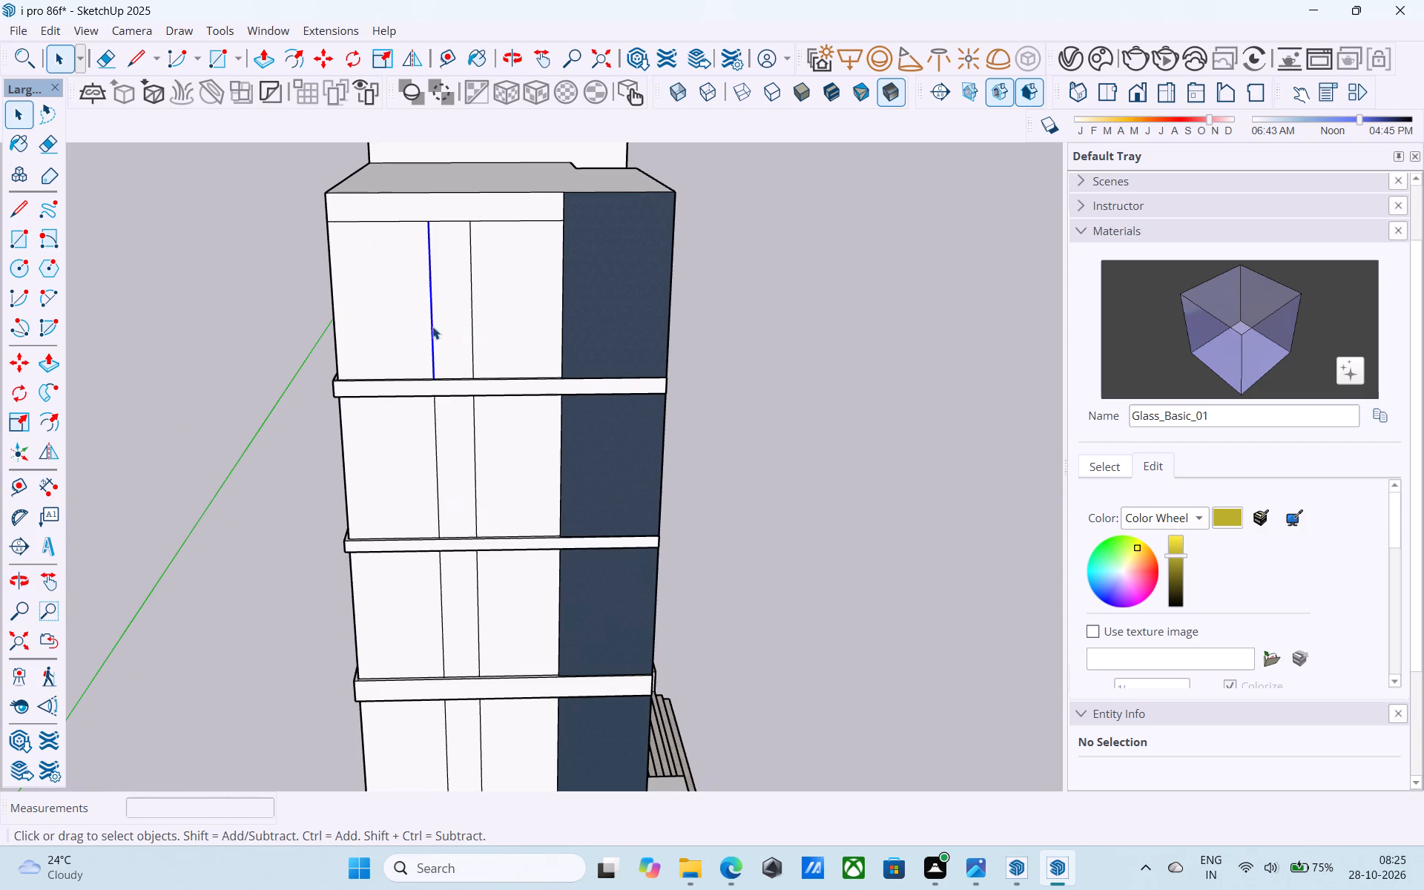
left_click(443, 335)
key("p")
left_click(455, 364)
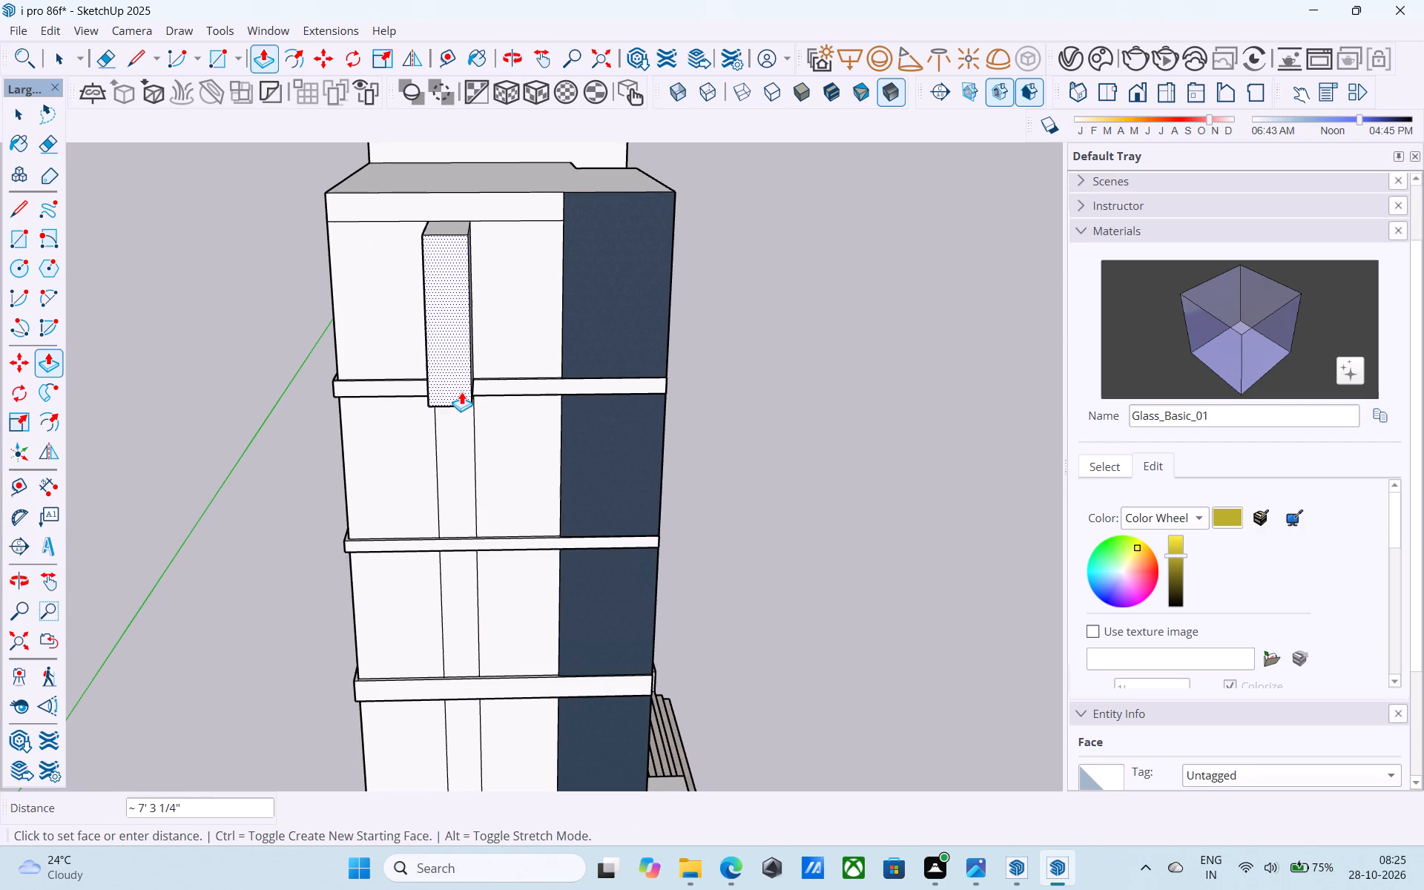
left_click(506, 394)
Extrude the strip by the same 4" on the second floor from the top and save the model.
scroll(446, 452, "up", 5)
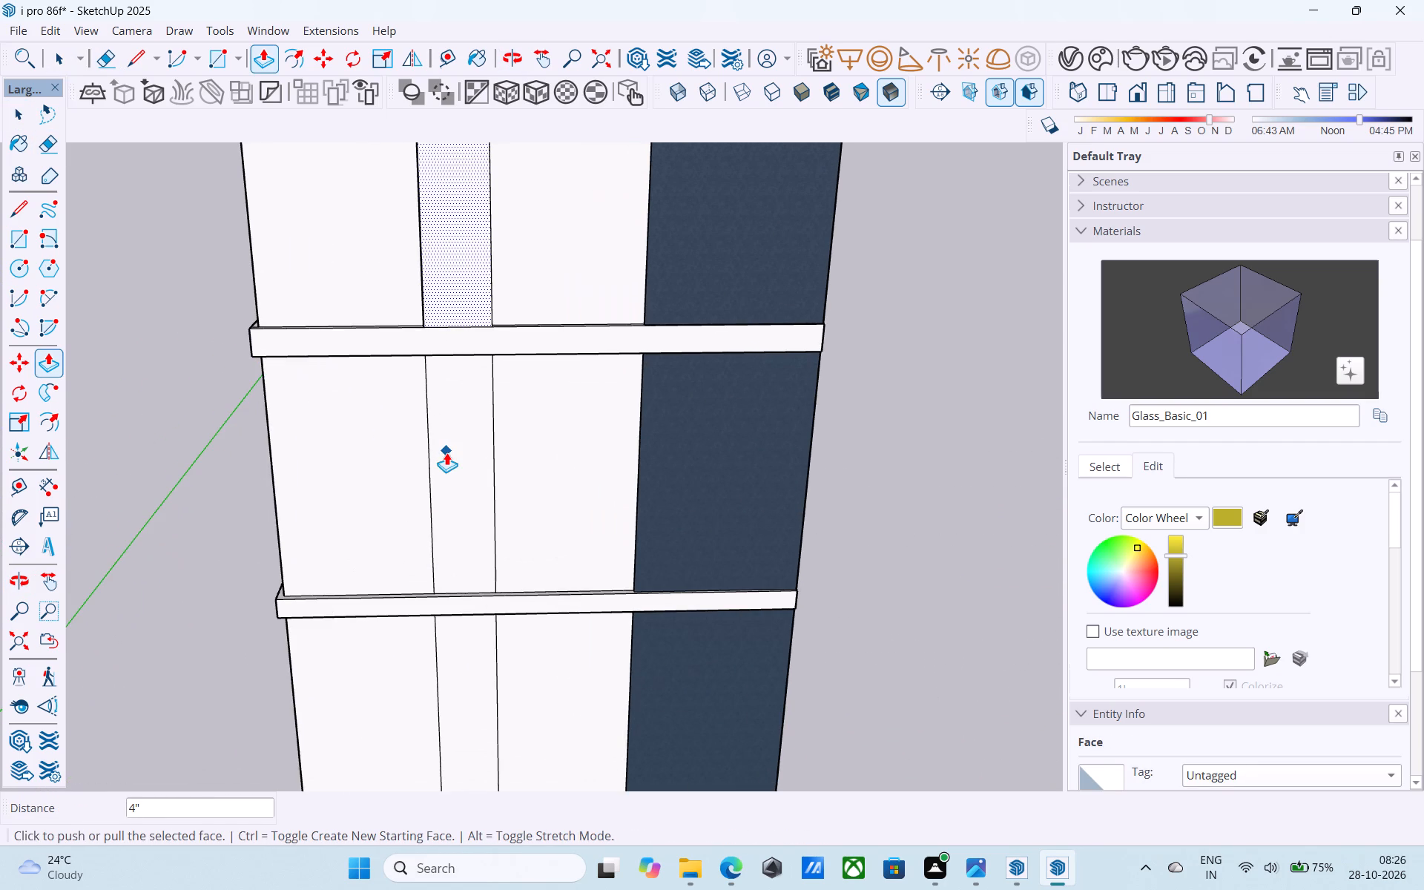
key("space")
left_click(446, 452)
key("p")
double_click(446, 452)
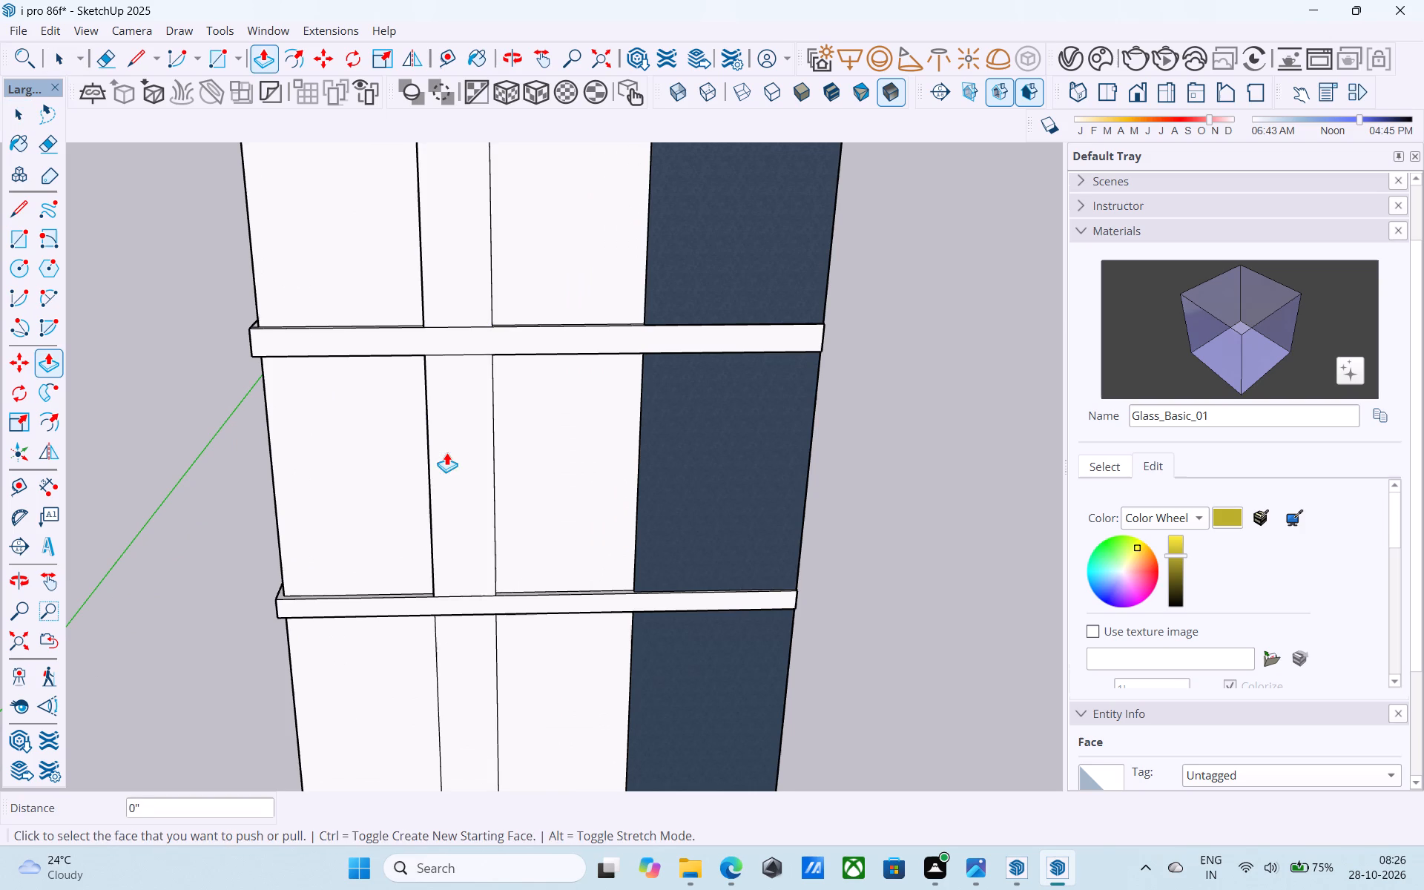
scroll(446, 452, "down", 4)
middle_click_drag(446, 452, 144, 495, "shift")
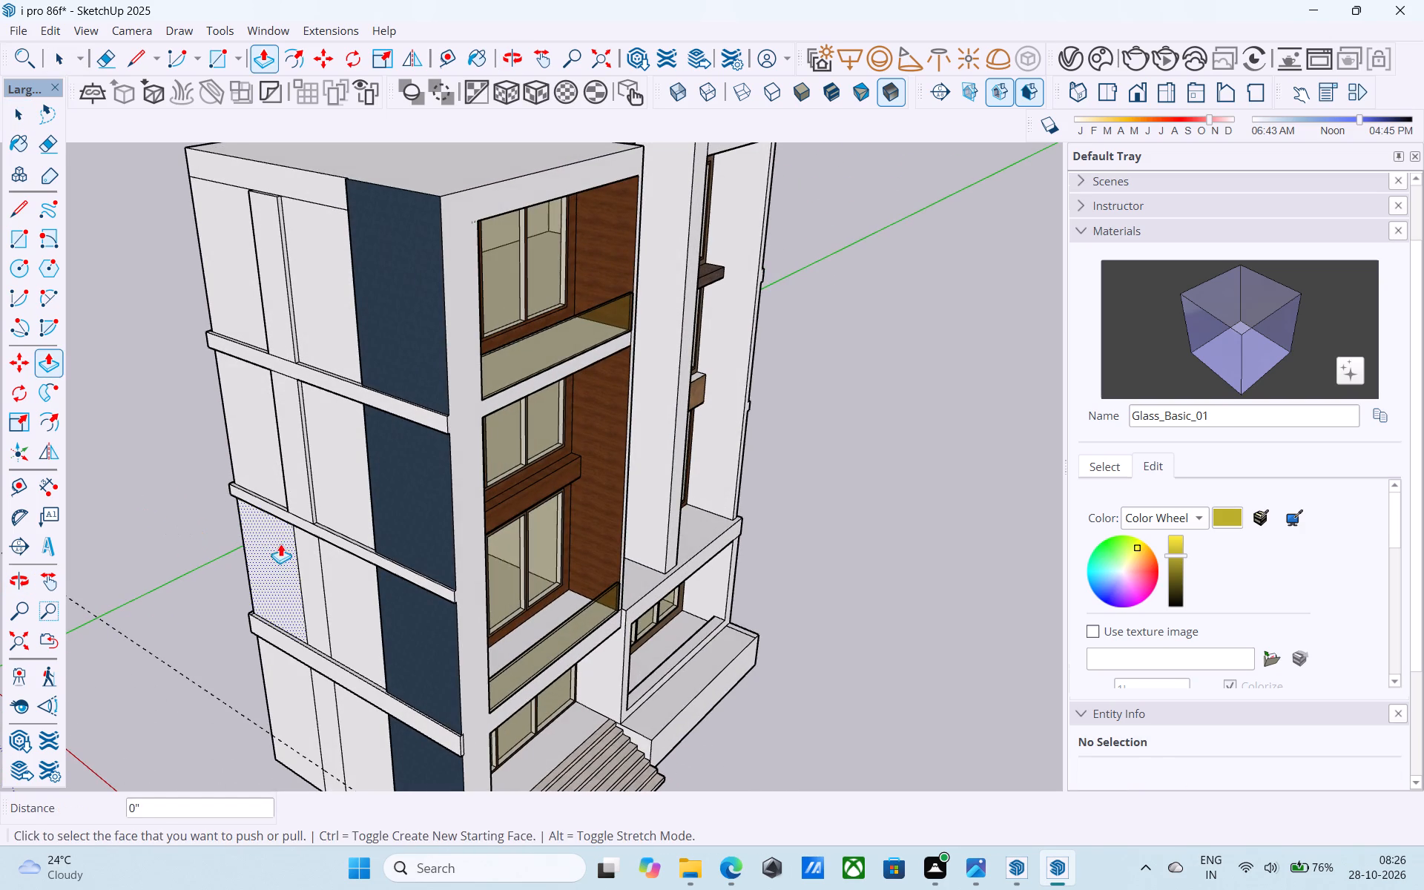
middle_click_drag(334, 481, 413, 434)
key("ctrl+s")
key("space")
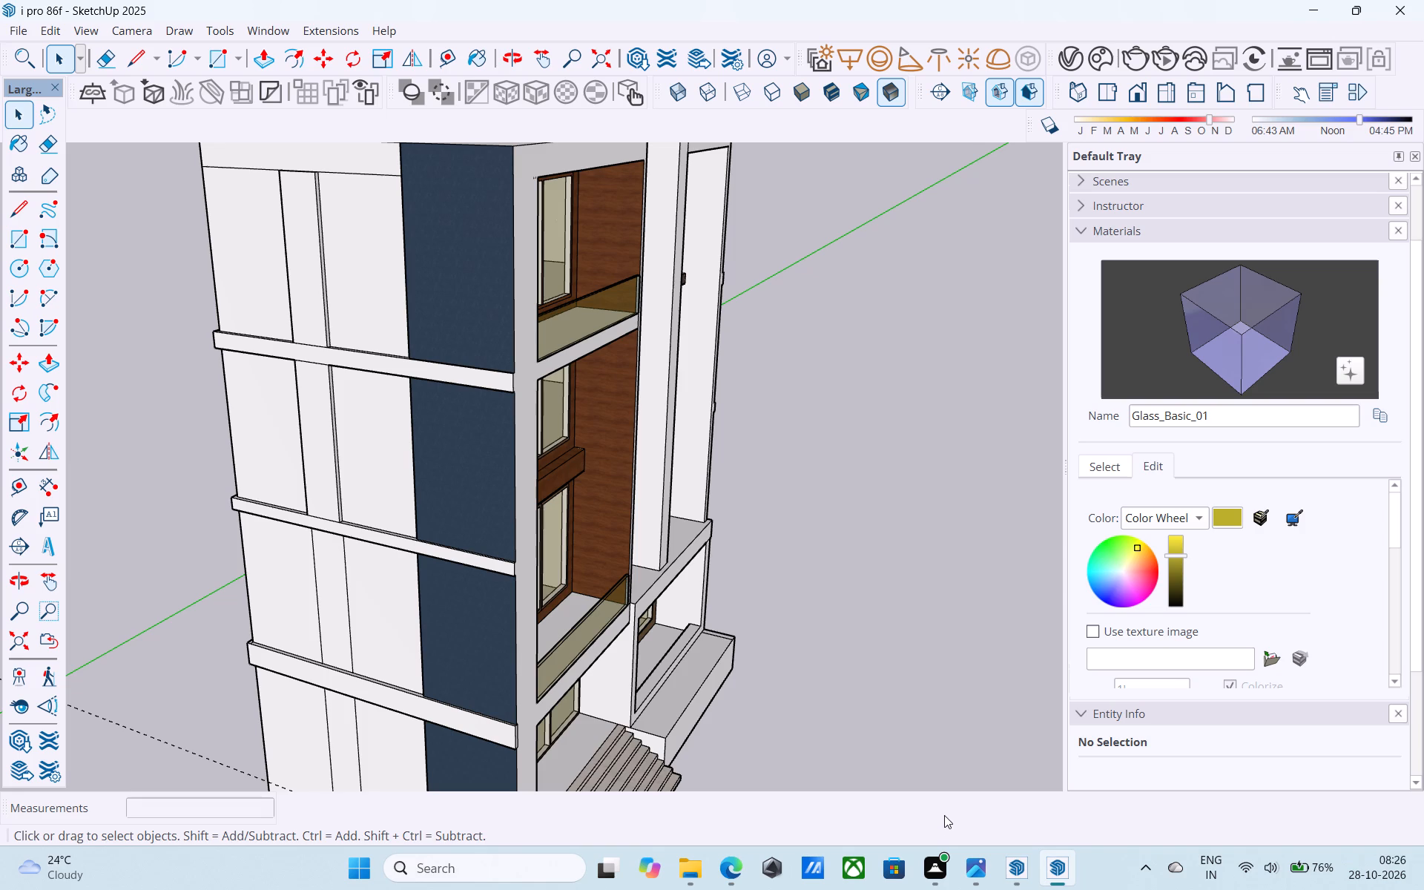
Extrude the central strip by the same 4" on the two lowest floors of the side wall.
scroll(942, 805, "down", 4)
middle_click_drag(943, 802, 1001, 731)
scroll(396, 564, "down", 4)
middle_click_drag(407, 588, 548, 537)
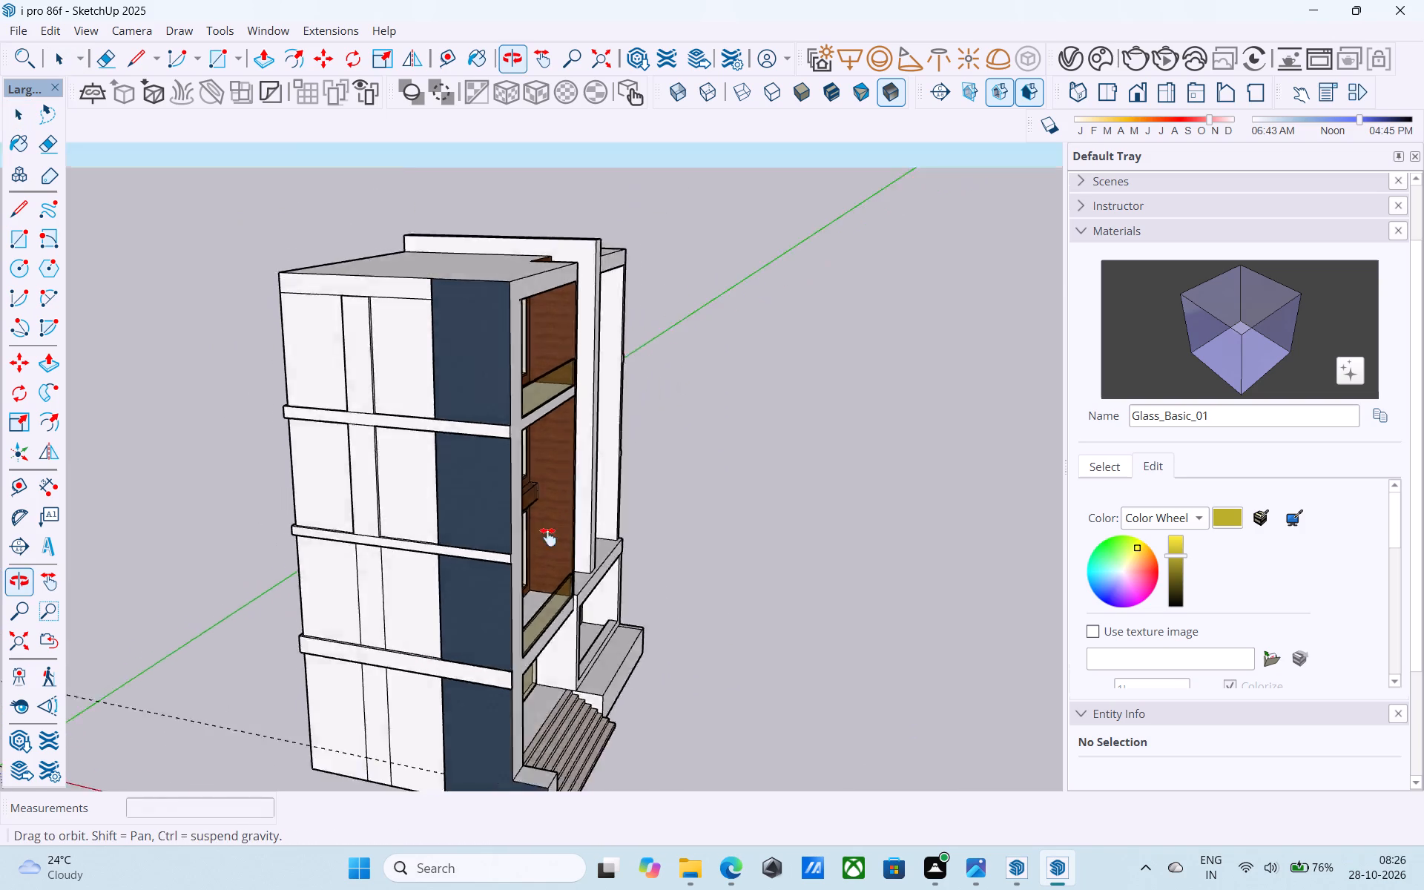
middle_click_drag(548, 537, 723, 463)
scroll(642, 507, "up", 3)
left_click(518, 513)
scroll(517, 513, "up", 4)
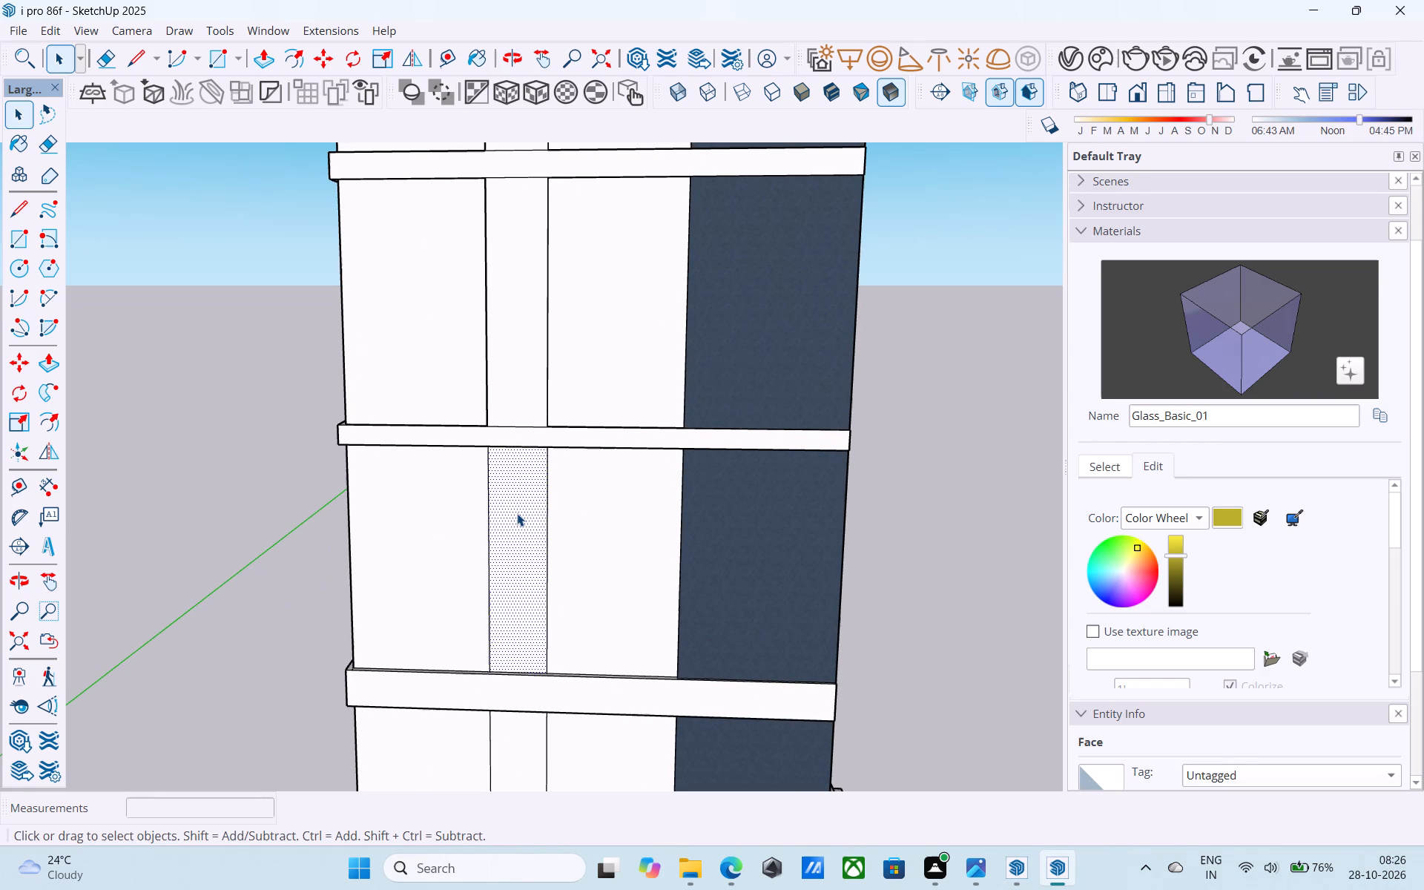
key("p")
double_click(517, 513)
scroll(517, 513, "down", 8)
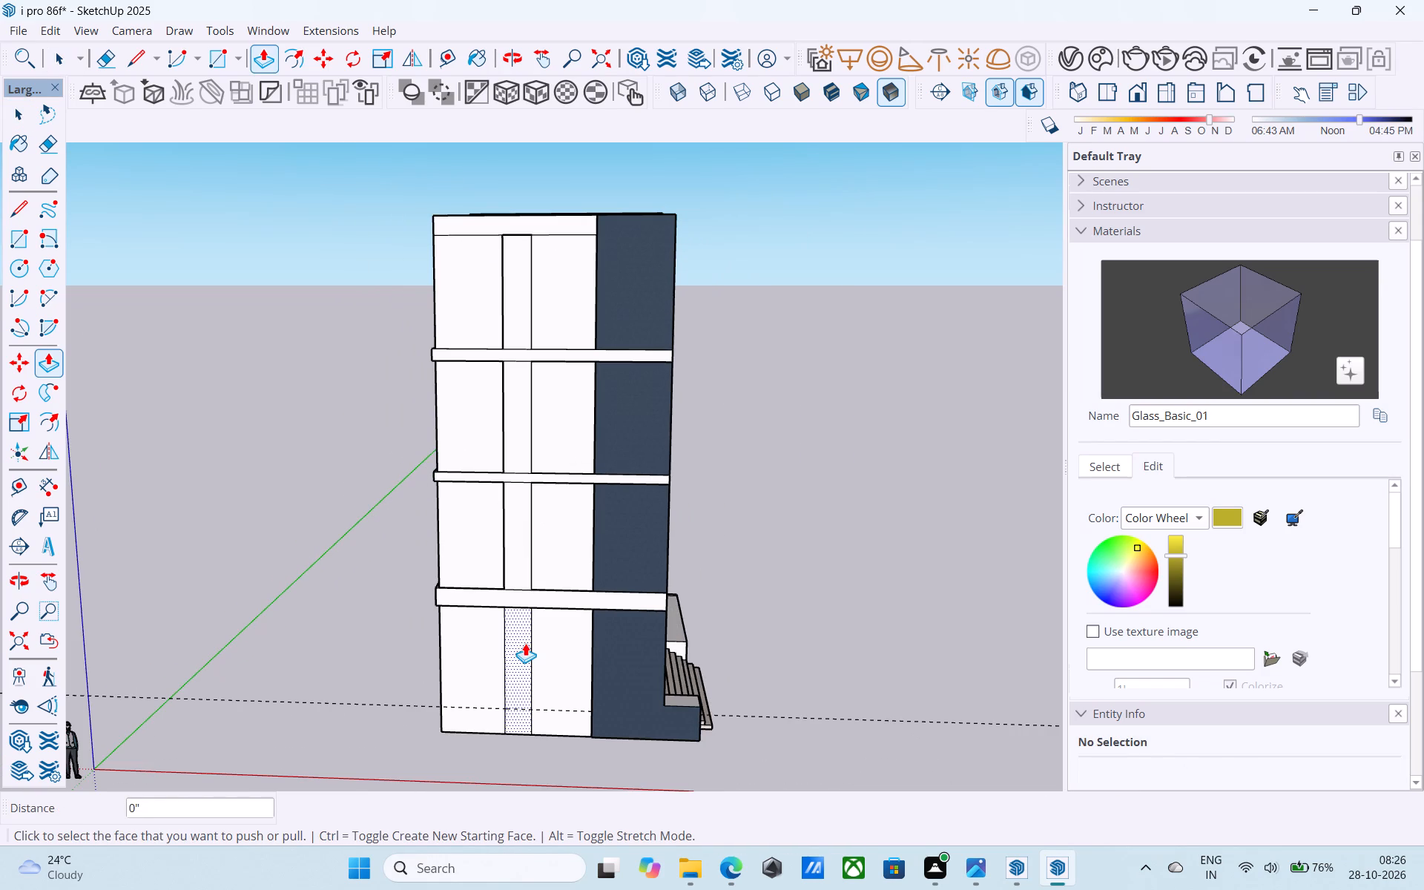
double_click(524, 643)
Examine the projecting strip and the building's exterior from low and high angles.
scroll(527, 632, "down", 3)
middle_click_drag(527, 633, 326, 697, "shift")
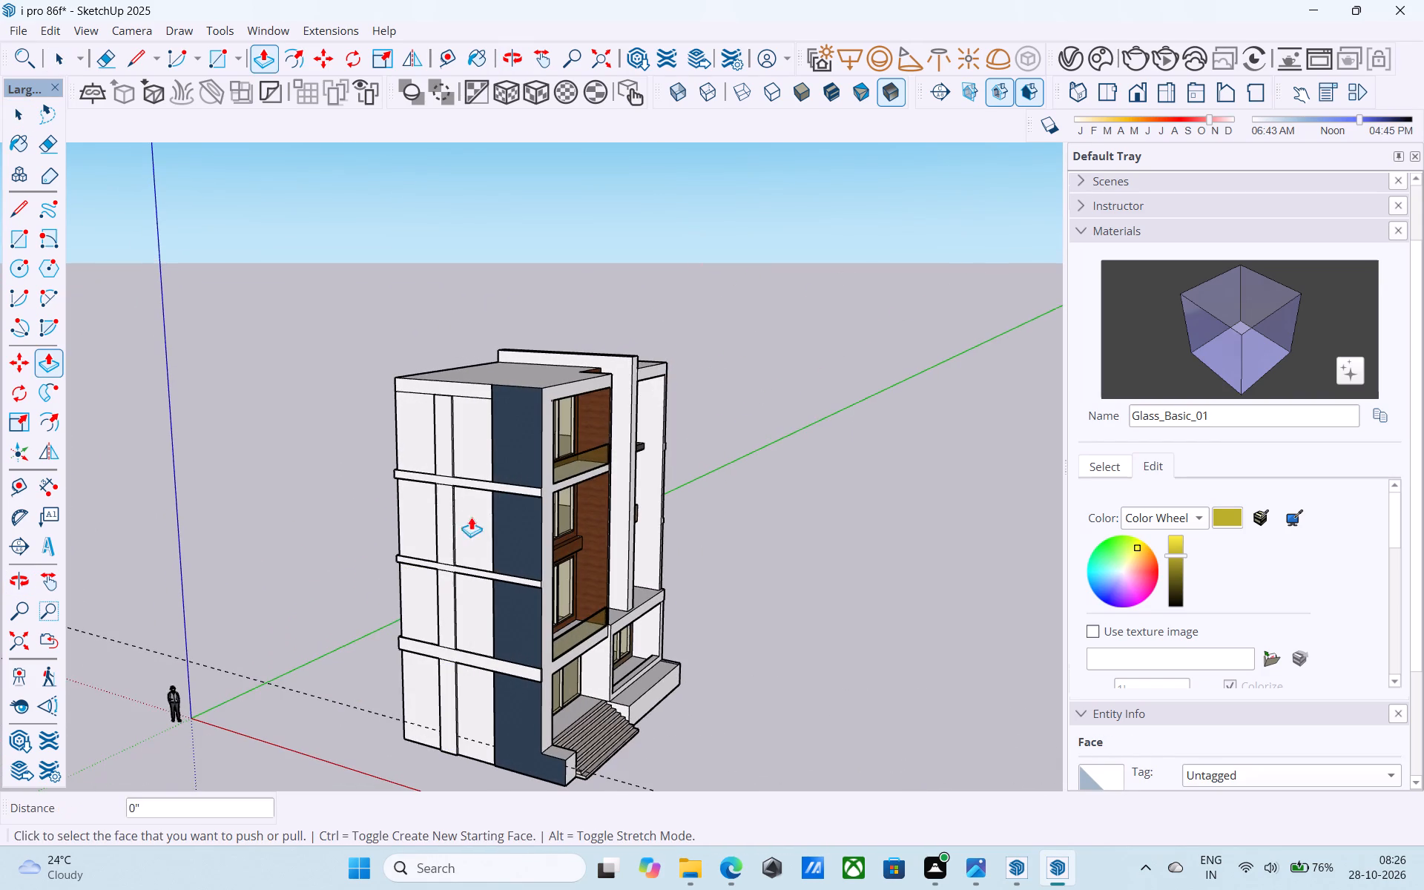
middle_click_drag(488, 487, 501, 523, "shift")
middle_click_drag(501, 524, 420, 531)
scroll(472, 572, "up", 3)
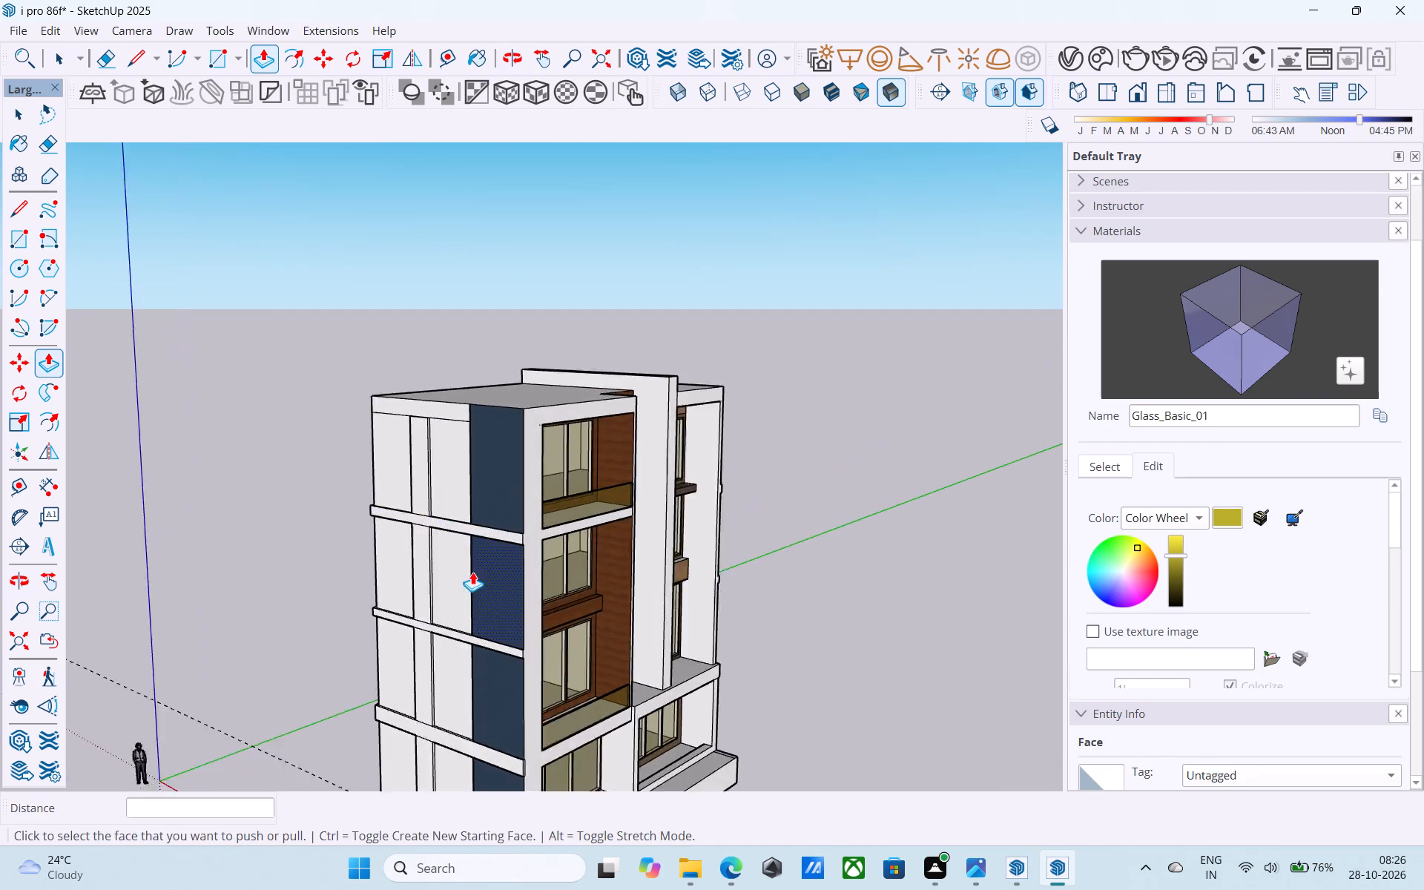
middle_click_drag(472, 572, 531, 508)
scroll(532, 510, "down", 2)
middle_click_drag(532, 512, 598, 273, "shift")
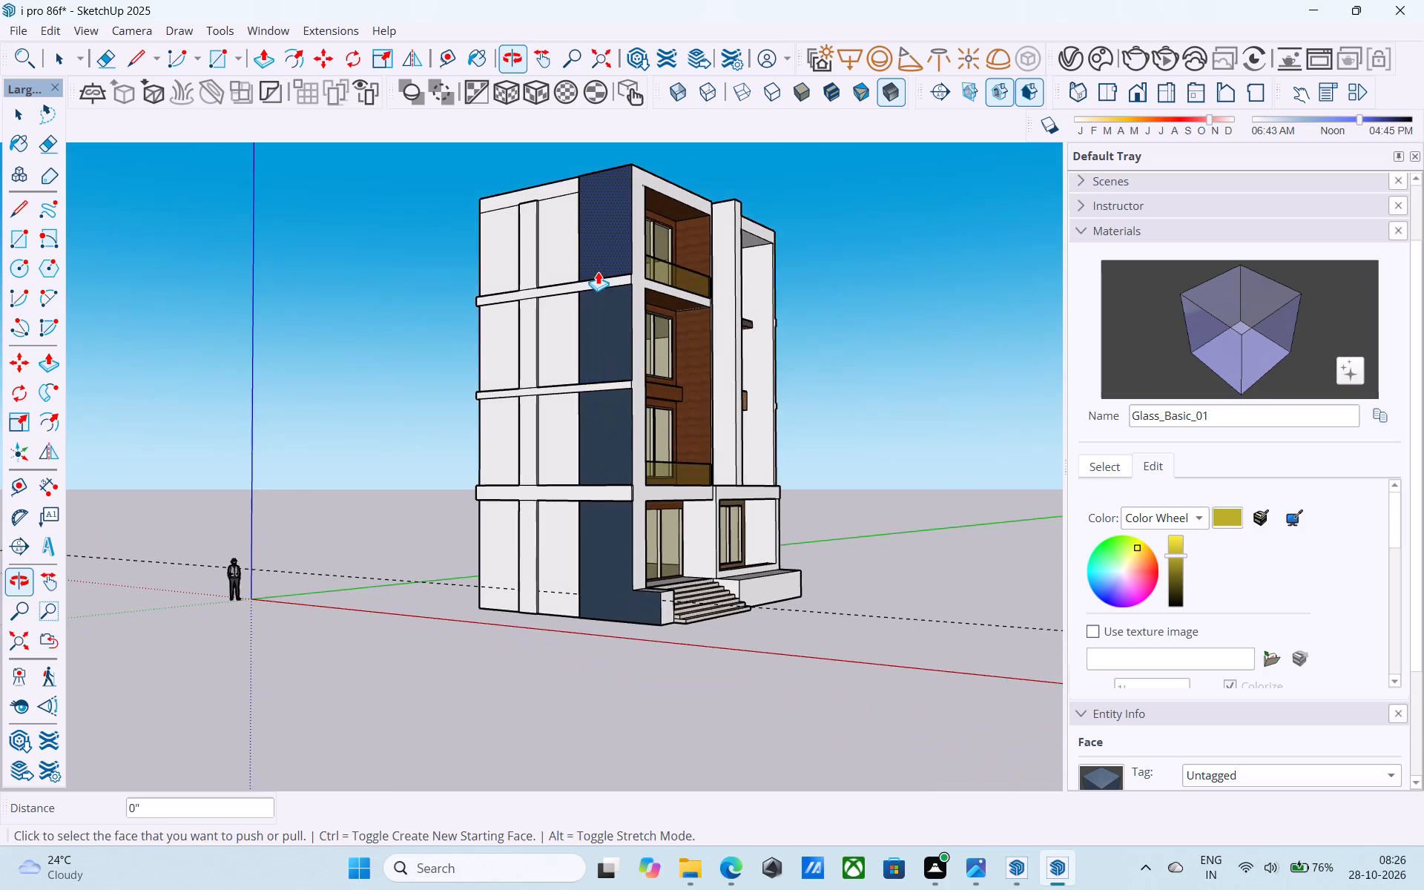
middle_click_drag(597, 278, 624, 383, "shift")
middle_click_drag(656, 489, 684, 602)
middle_click_drag(622, 333, 593, 415)
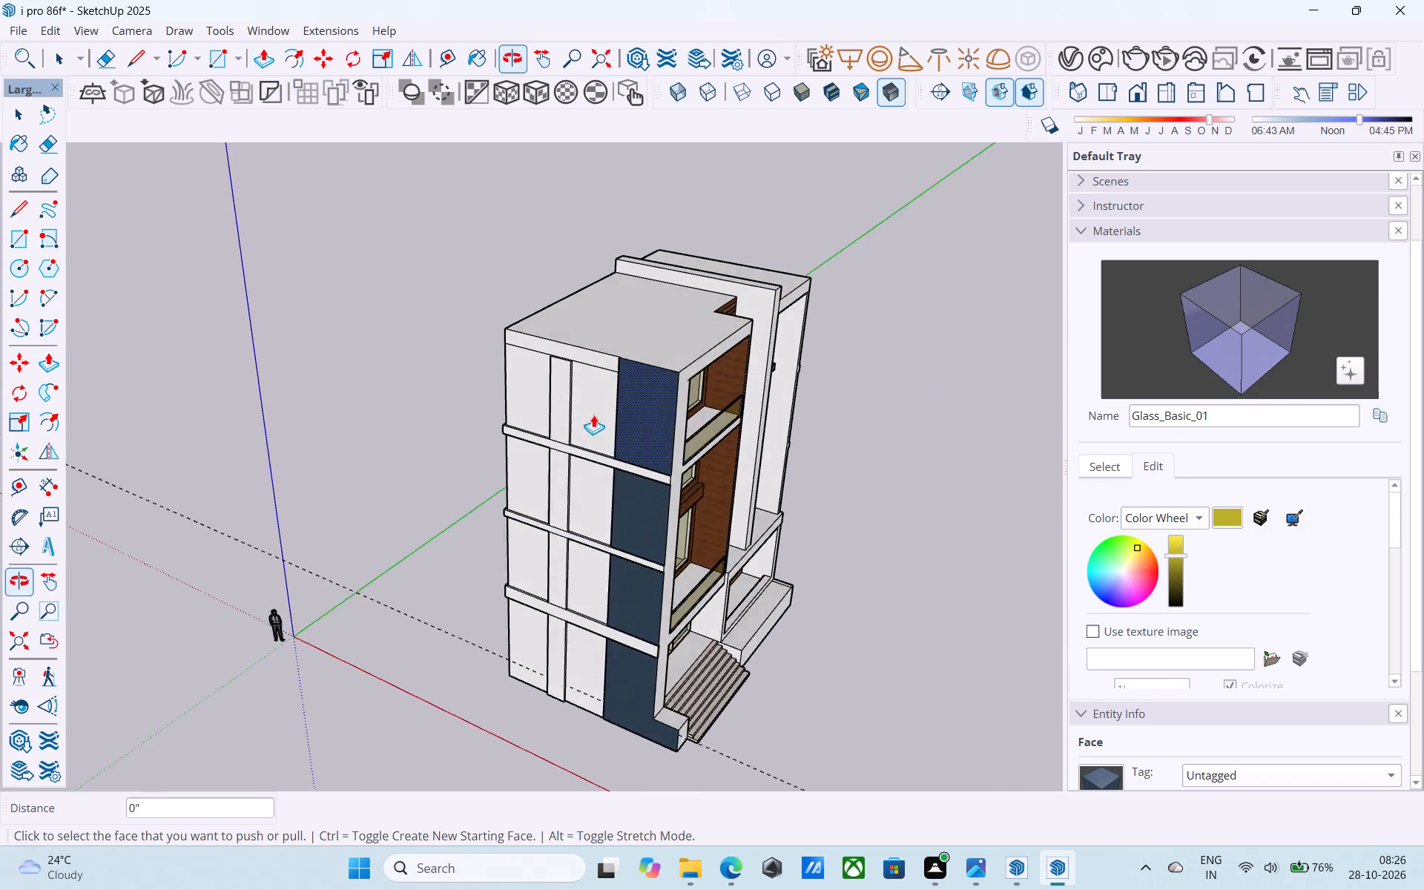
middle_click_drag(593, 415, 617, 435)
Extend the strip's top face upward 2' to the roof edge and save the model.
scroll(525, 362, "up", 20)
scroll(525, 362, "up", 2)
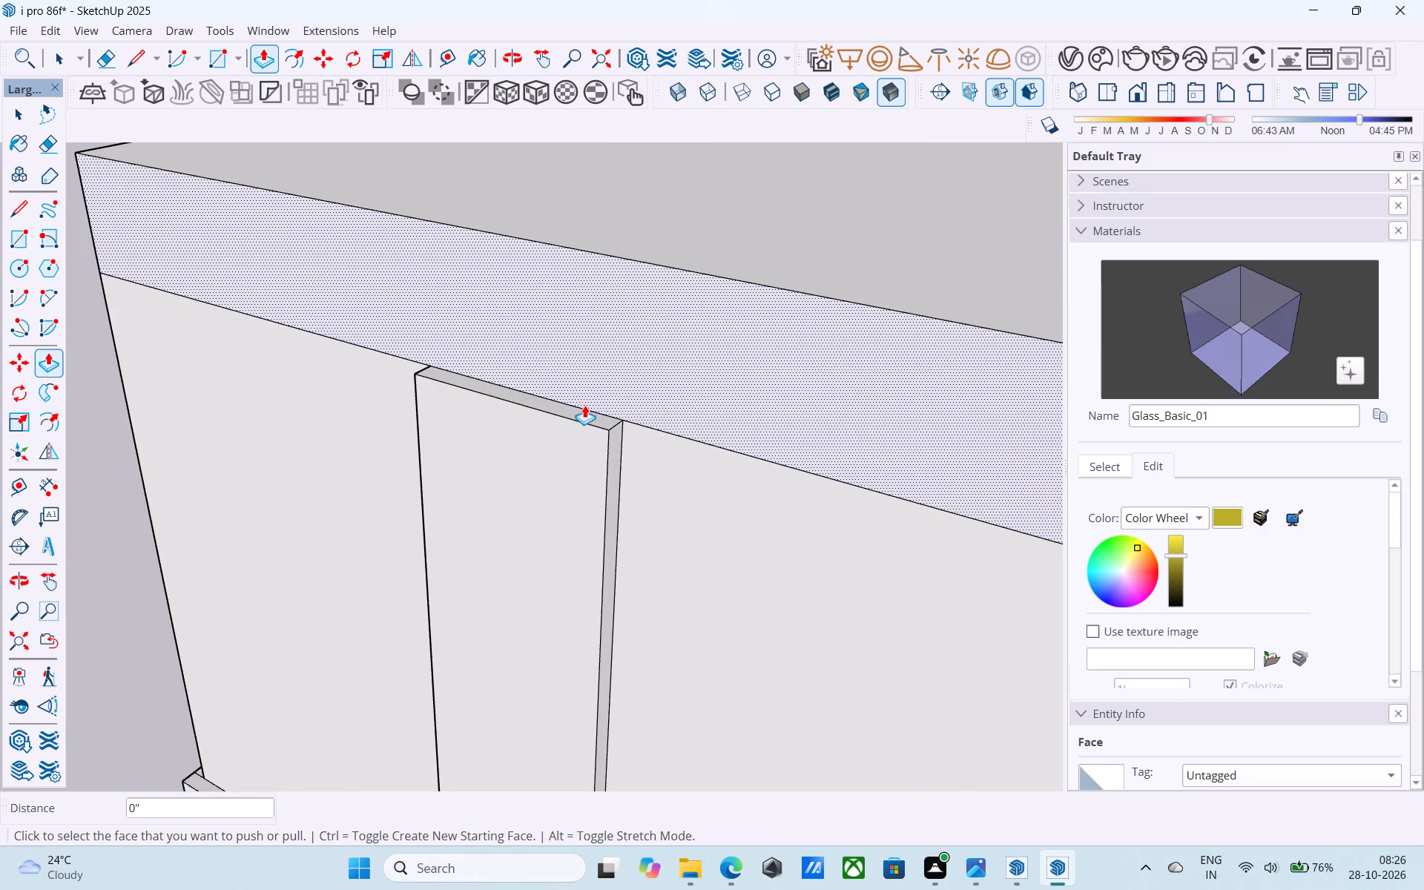
left_click(580, 417)
left_click(759, 290)
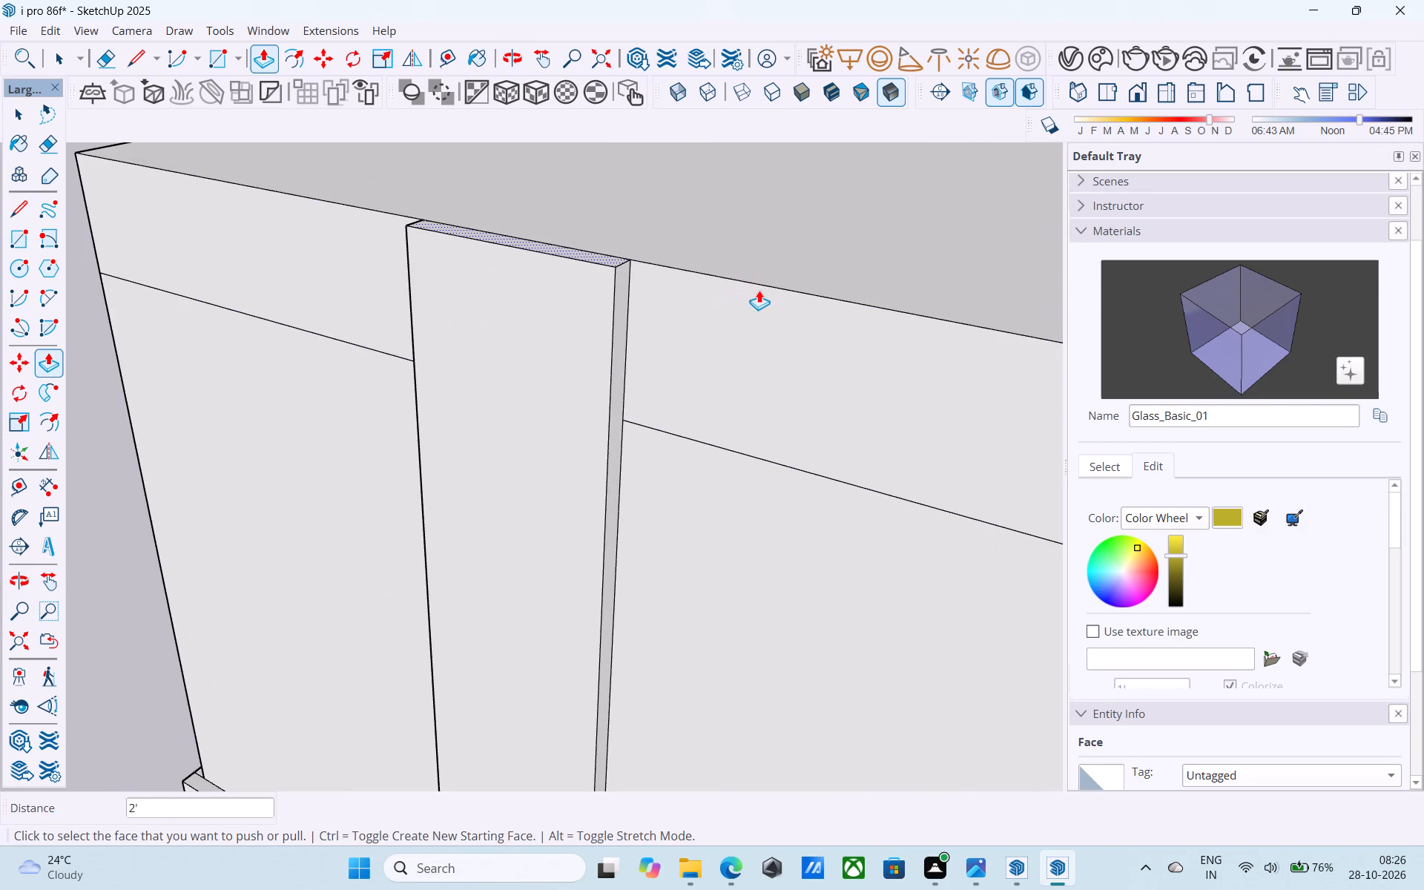
scroll(758, 290, "down", 12)
middle_click_drag(747, 345, 660, 406, "shift")
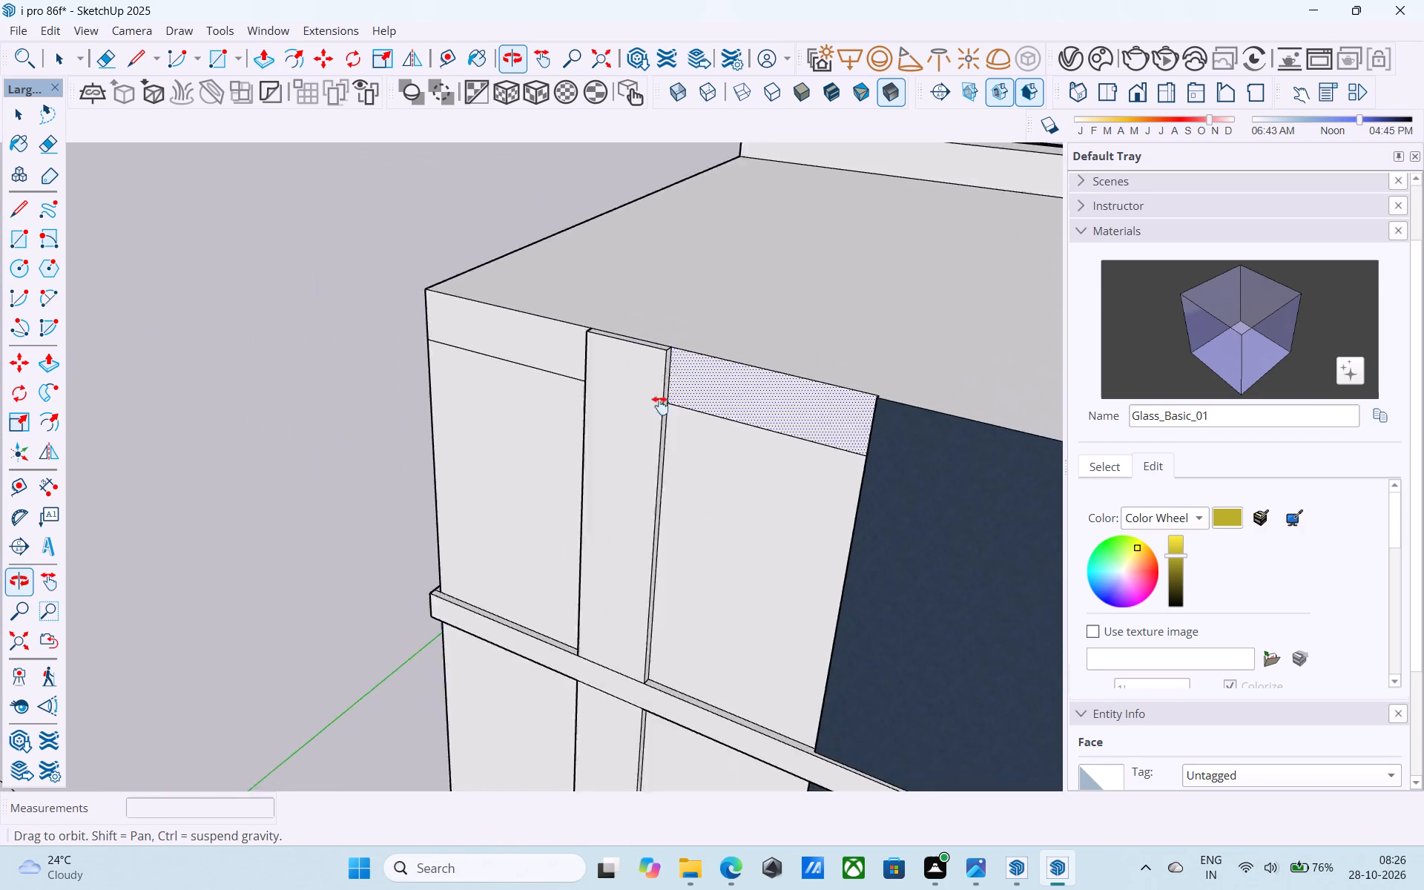
middle_click_drag(660, 406, 786, 334, "shift")
scroll(781, 342, "down", 4, "shift")
middle_click_drag(776, 349, 503, 356, "shift")
scroll(670, 270, "up", 1)
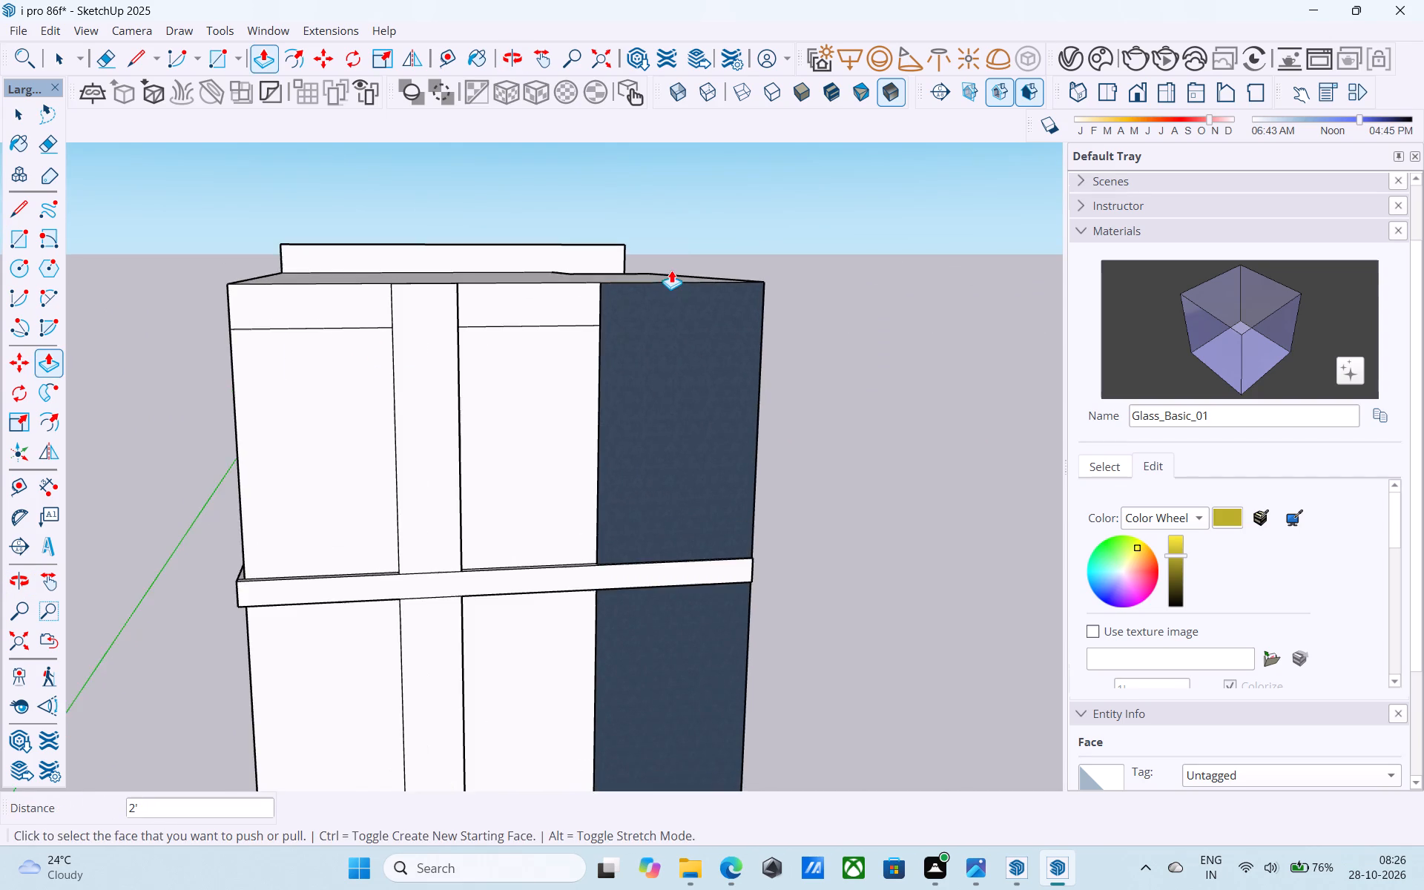
key("space")
scroll(672, 266, "down", 4)
middle_click_drag(565, 380, 644, 270)
key("ctrl+s")
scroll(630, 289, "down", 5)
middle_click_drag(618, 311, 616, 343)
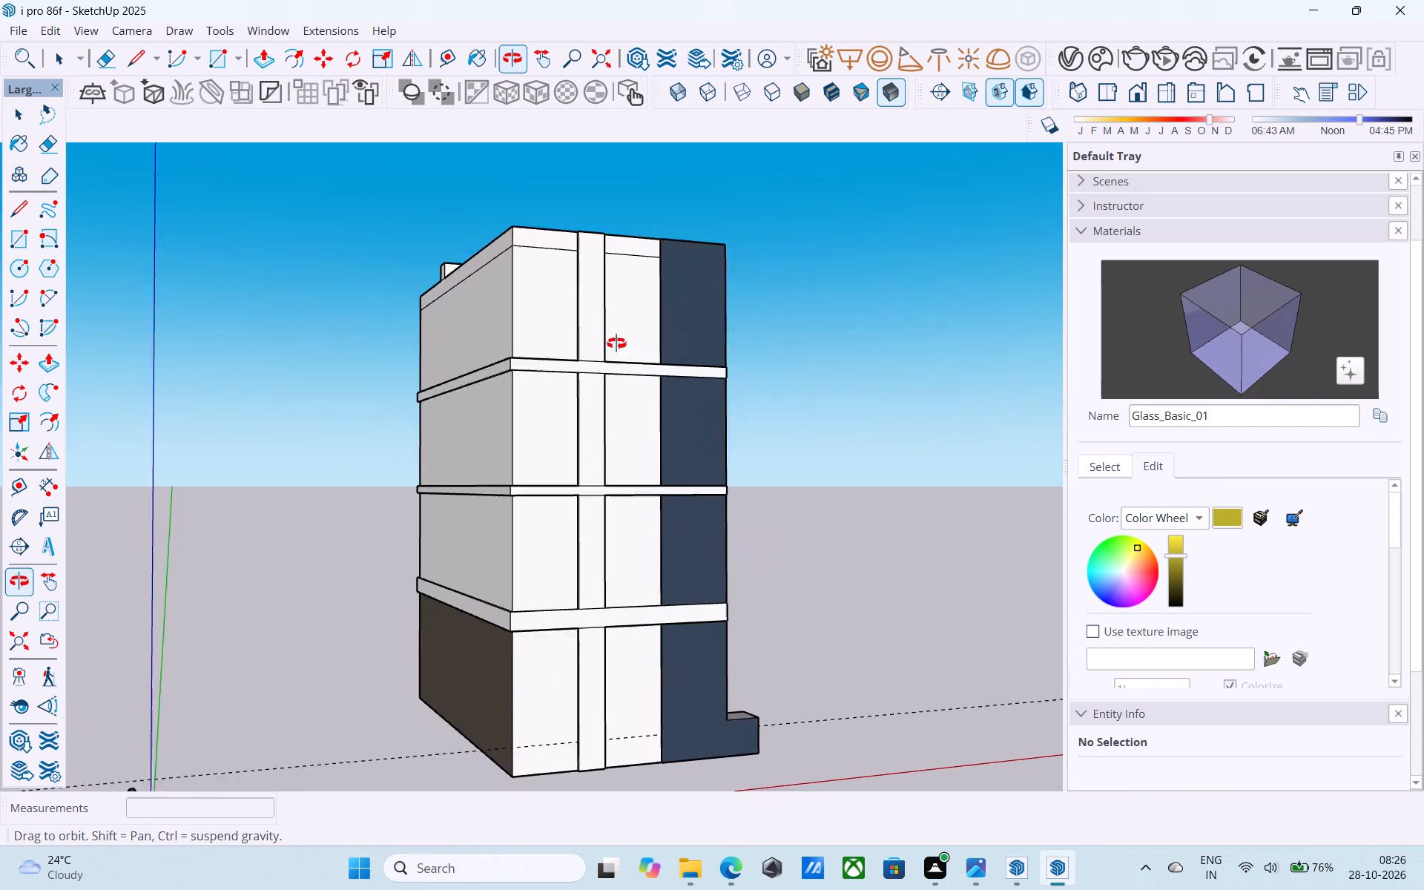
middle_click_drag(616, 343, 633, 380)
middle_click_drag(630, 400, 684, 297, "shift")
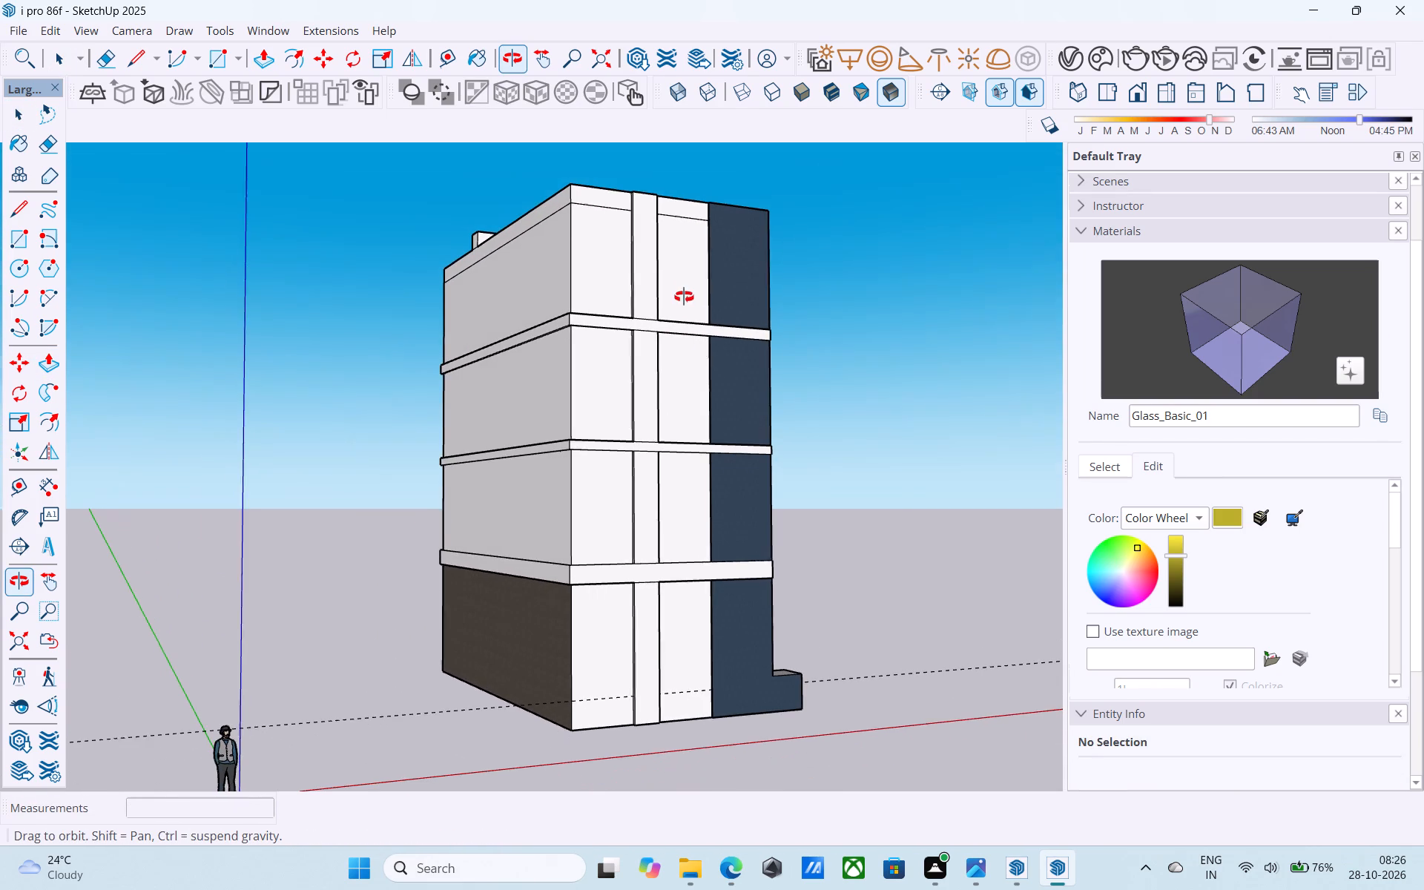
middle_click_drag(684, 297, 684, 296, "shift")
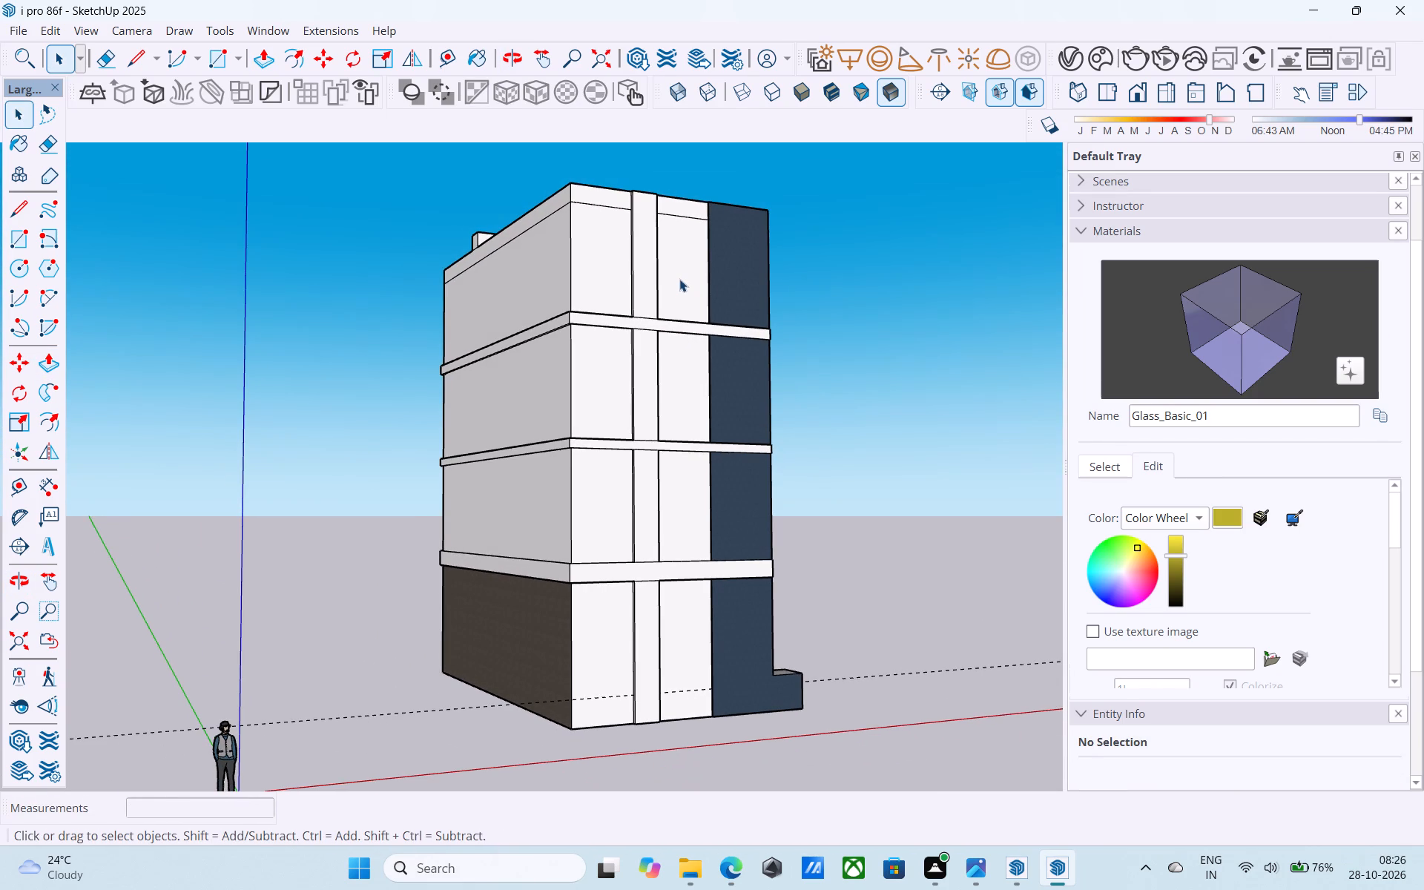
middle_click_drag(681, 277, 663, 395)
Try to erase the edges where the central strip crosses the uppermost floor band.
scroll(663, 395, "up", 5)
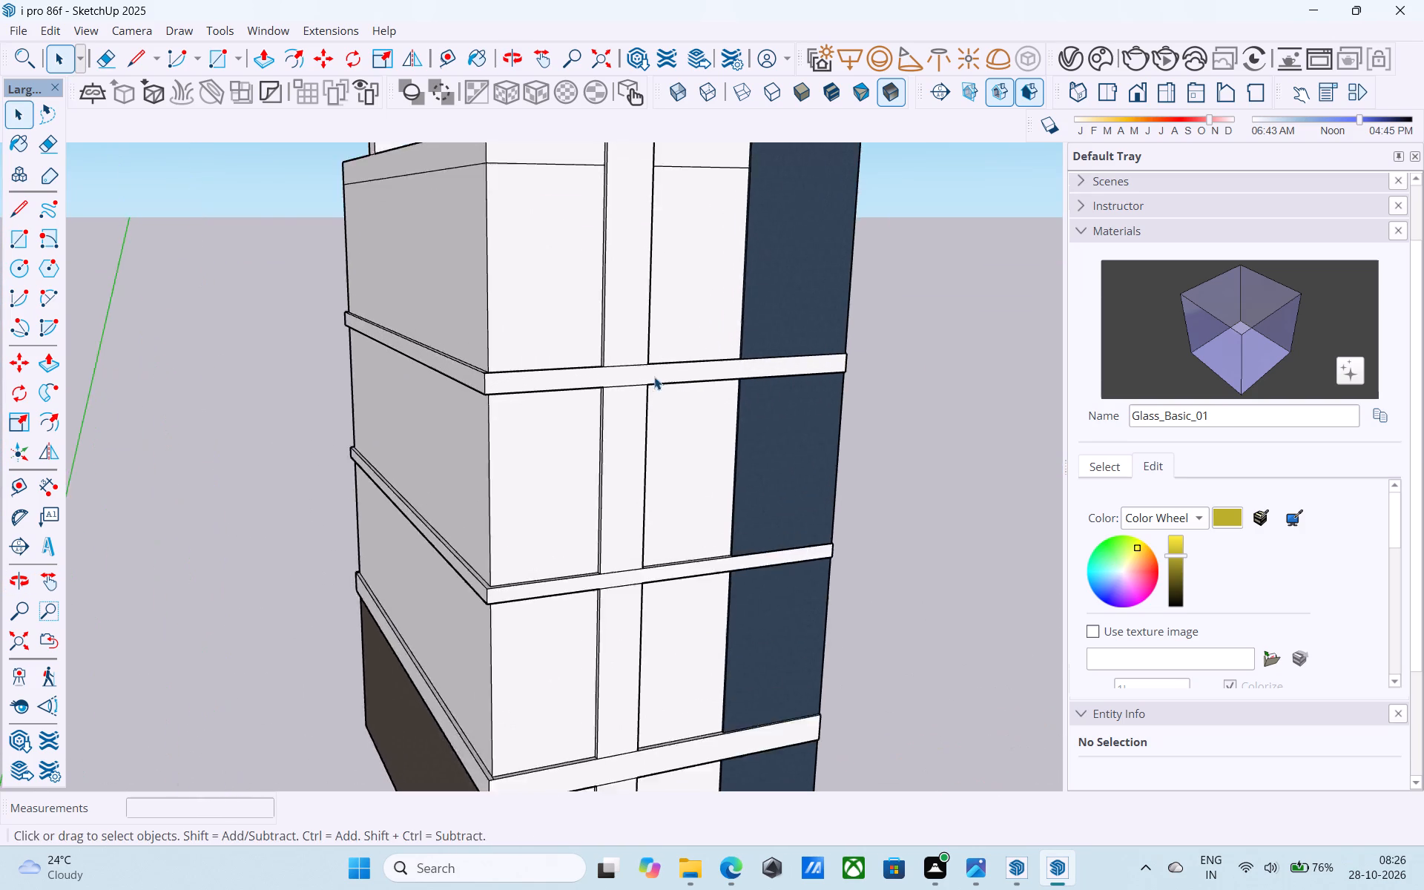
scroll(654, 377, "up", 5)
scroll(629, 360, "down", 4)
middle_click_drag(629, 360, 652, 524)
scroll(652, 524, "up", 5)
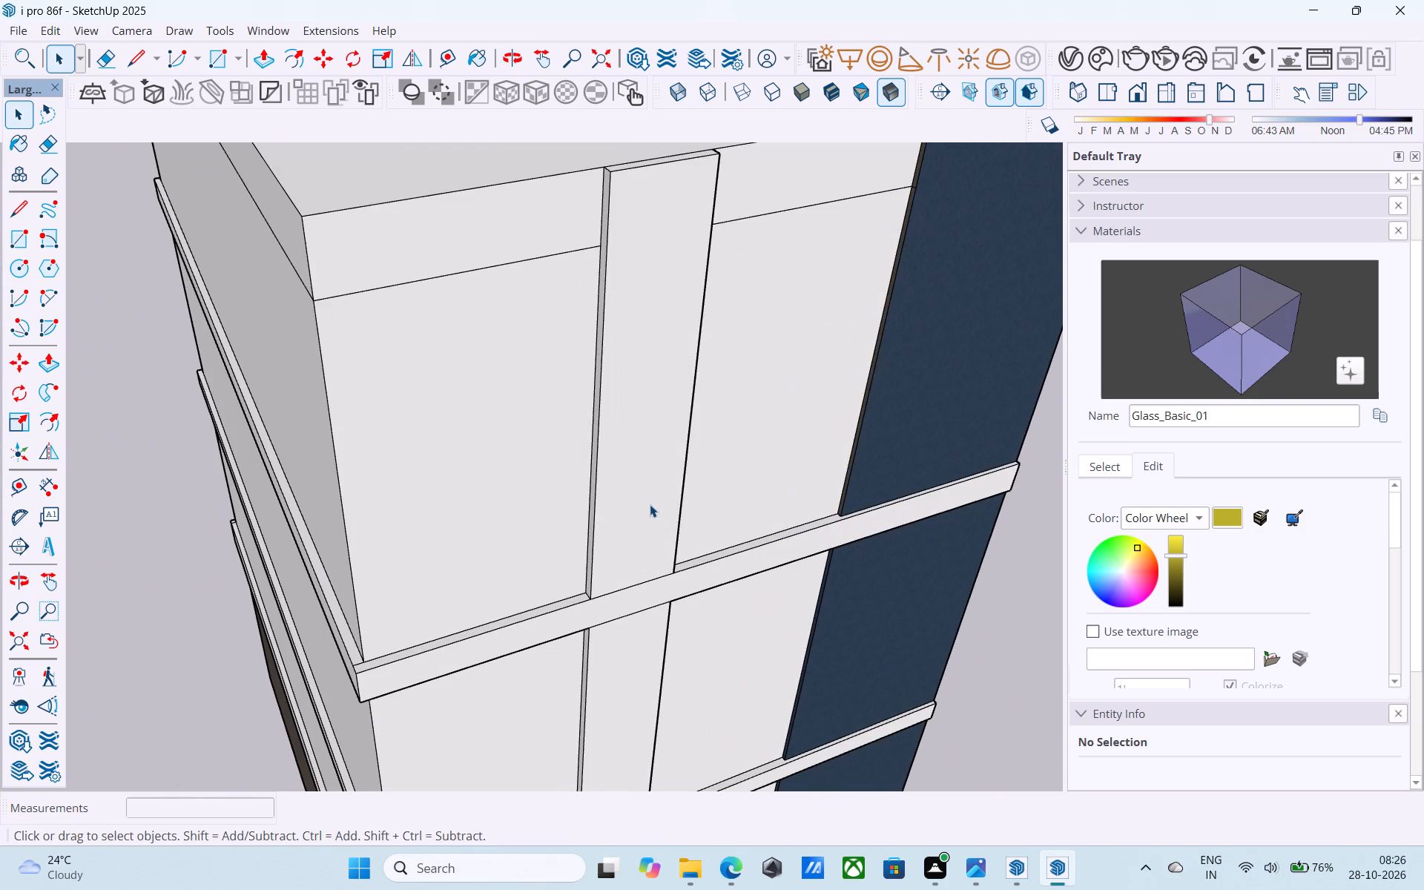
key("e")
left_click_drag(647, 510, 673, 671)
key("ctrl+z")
Erase the edges crossing the central strip at the uppermost floor band so the strip and band merge.
middle_click_drag(643, 608, 621, 572)
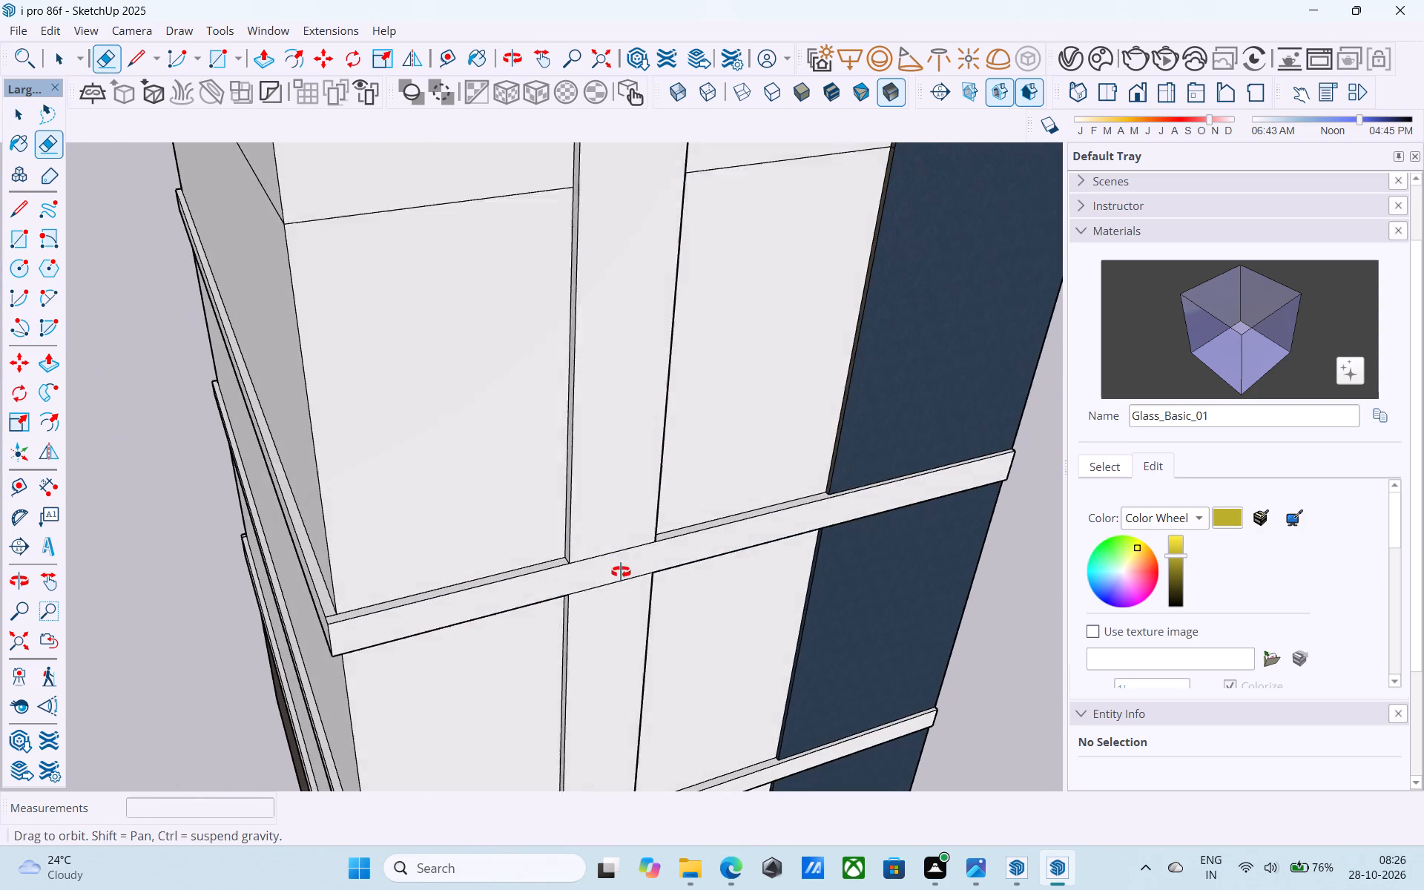
middle_click_drag(621, 572, 614, 561)
left_click_drag(608, 515, 606, 538)
left_click_drag(604, 546, 609, 572)
left_click(588, 530)
left_click_drag(581, 528, 577, 556)
left_click_drag(576, 559, 577, 563)
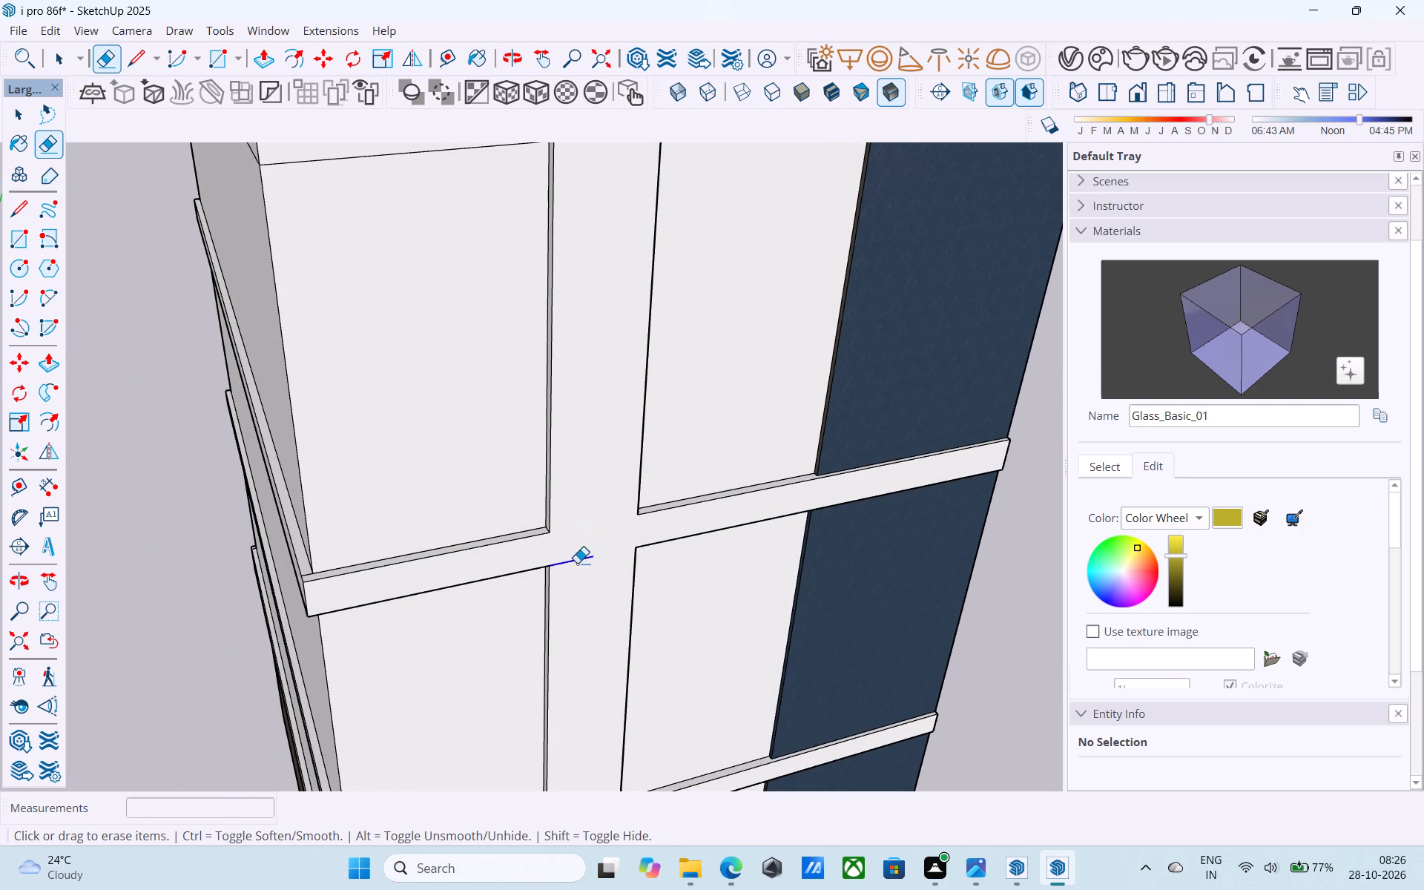
left_click_drag(577, 563, 581, 575)
Erase the edges crossing the central strip at the middle floor band on the side wall.
scroll(581, 575, "down", 3)
middle_click_drag(581, 575, 539, 337, "shift")
middle_click_drag(558, 603, 518, 514)
scroll(514, 504, "up", 3)
left_click_drag(489, 432, 490, 456)
left_click_drag(490, 458, 492, 490)
left_click_drag(506, 447, 510, 469)
left_click_drag(510, 476, 515, 511)
Erase the edges crossing the central strip at the lowest floor band, above the ground floor.
middle_click_drag(502, 556, 489, 294, "shift")
scroll(491, 306, "up", 1, "shift")
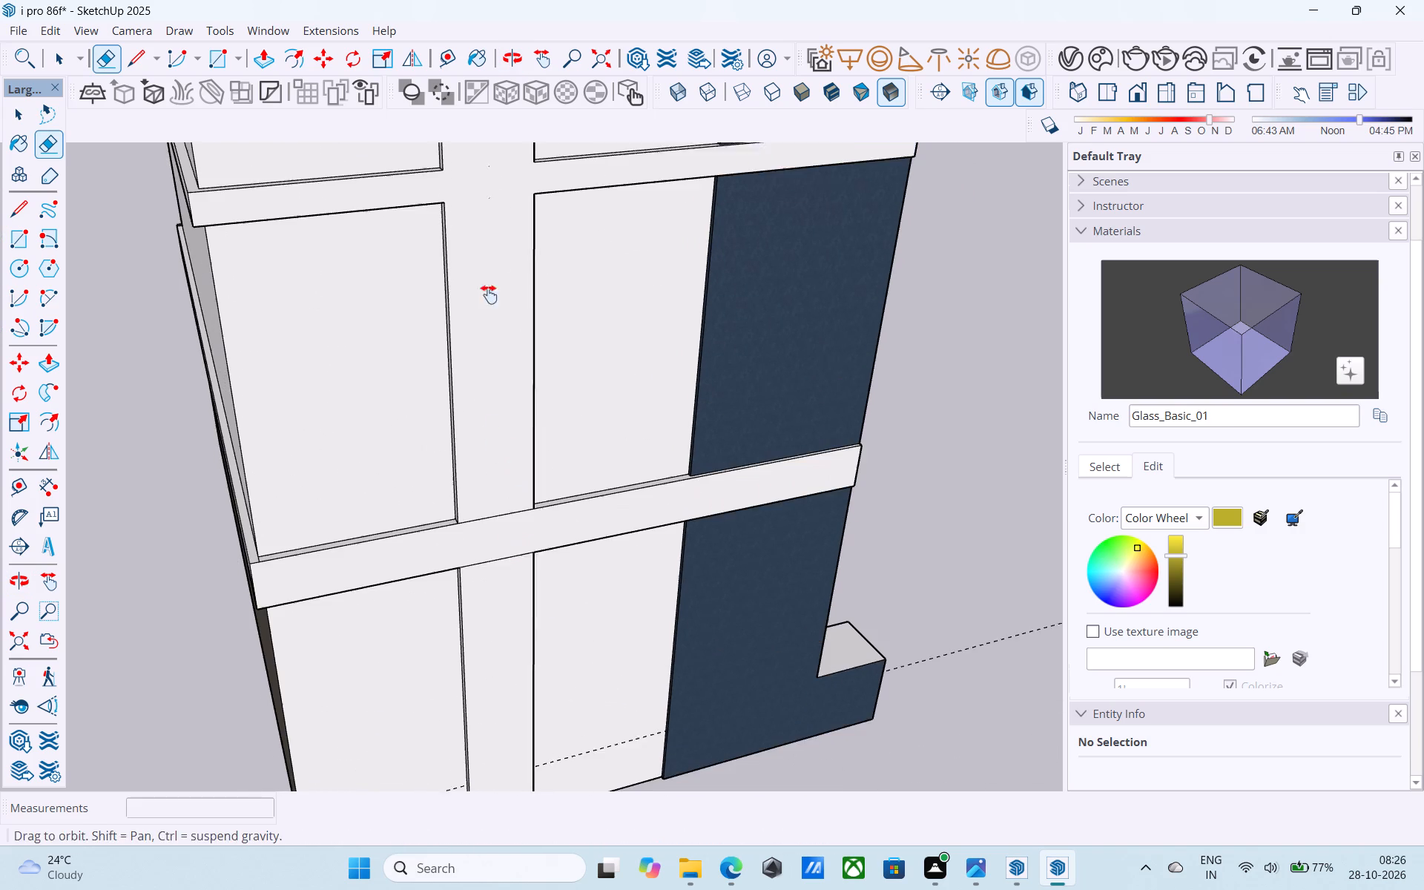
middle_click_drag(489, 294, 489, 295, "shift")
left_click_drag(497, 576, 493, 544)
left_click_drag(485, 512, 485, 455)
left_click_drag(495, 498, 507, 538)
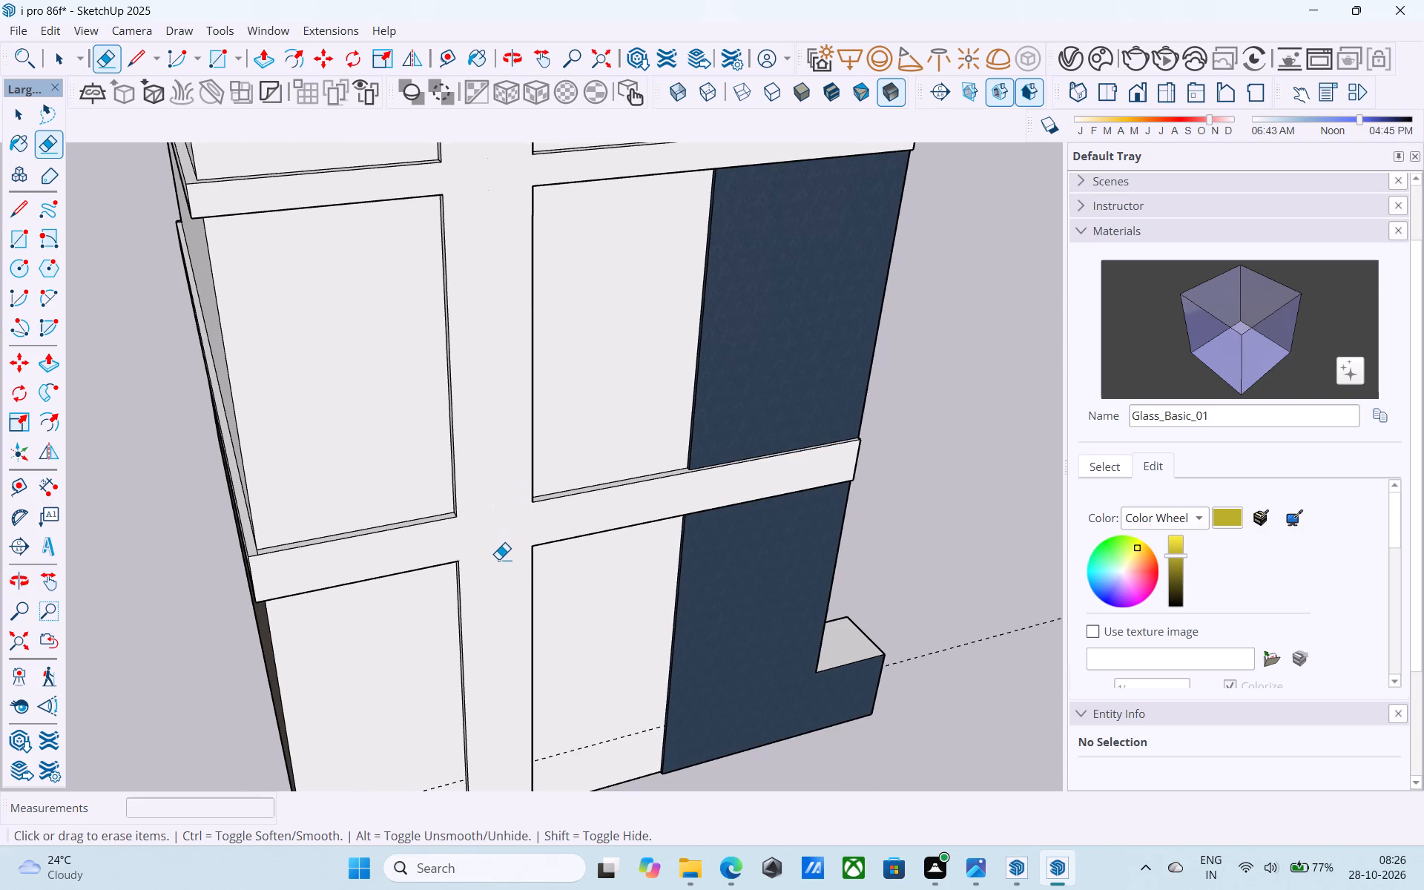
Check the joined strip and floor bands over the full height of the side wall.
scroll(495, 556, "down", 7)
middle_click_drag(494, 557, 488, 697)
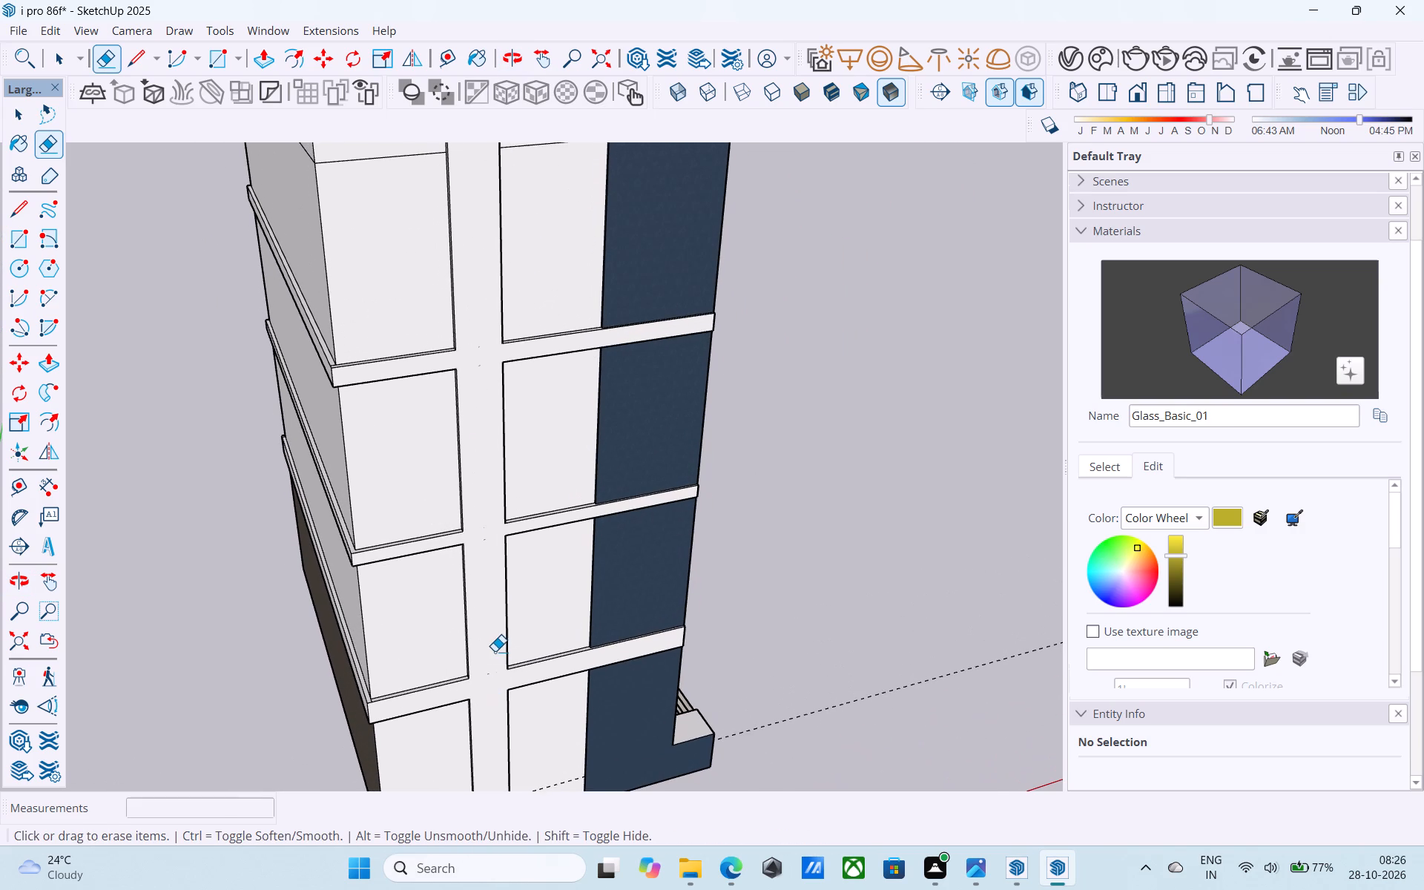
scroll(504, 634, "down", 3)
middle_click_drag(504, 634, 362, 534)
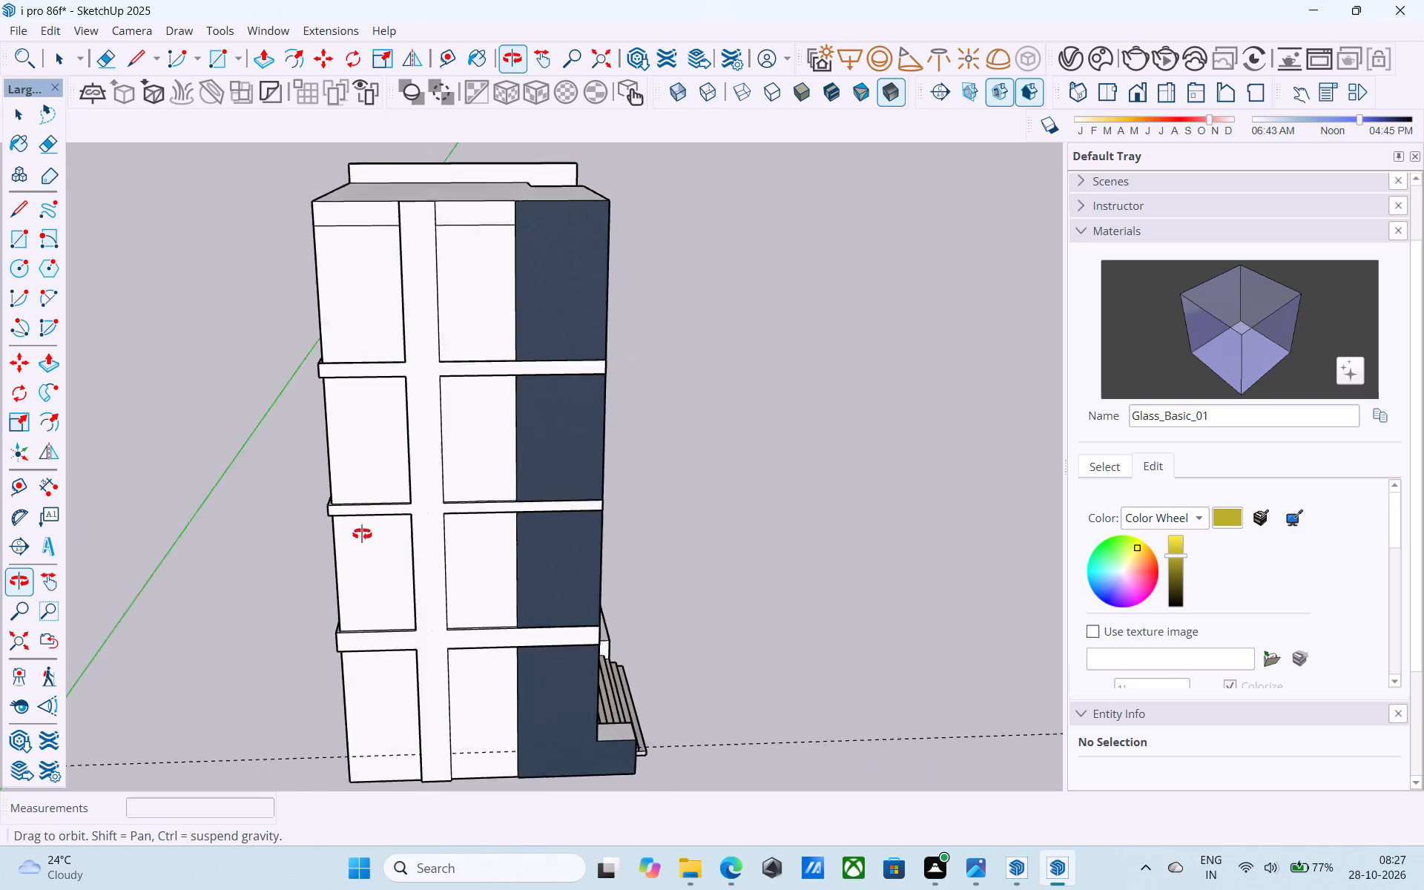
middle_click_drag(362, 534, 438, 511)
middle_click_drag(579, 487, 524, 513)
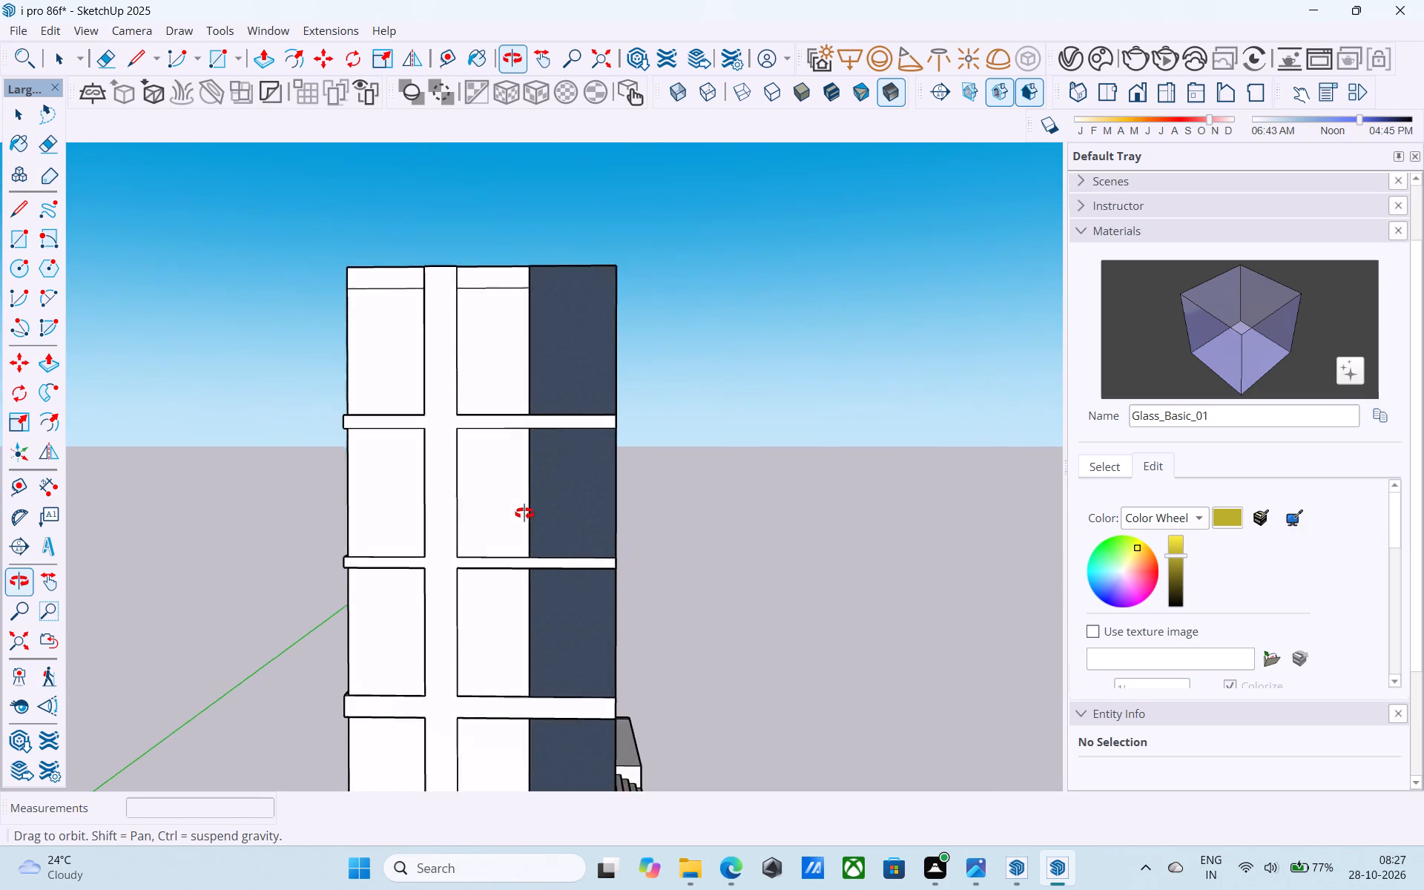
middle_click_drag(524, 513, 503, 530)
key("space")
scroll(515, 472, "down", 8)
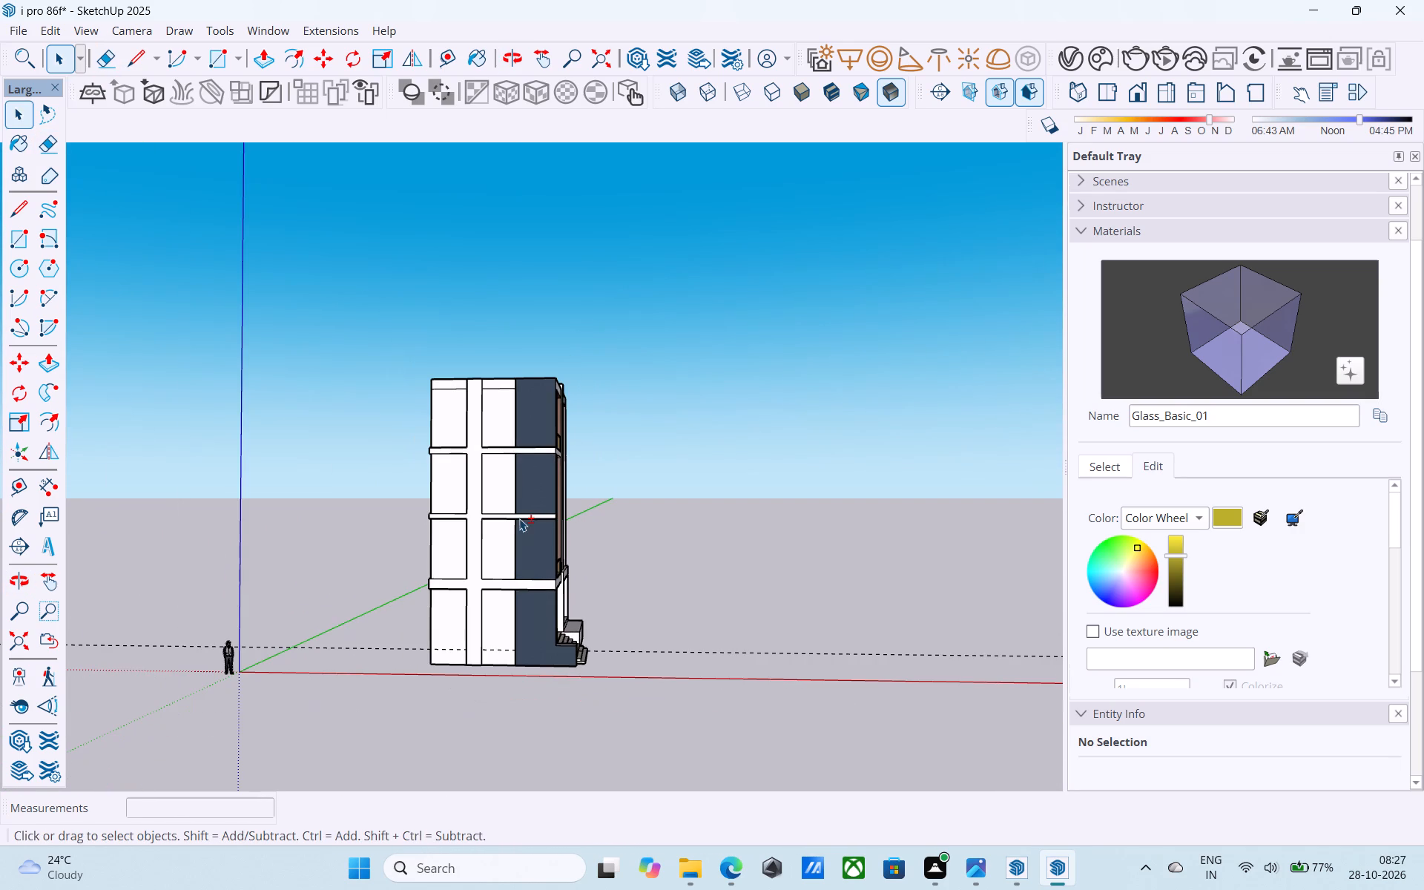
Place a horizontal guide 3' above the top edge of the lowest floor band on the white side wall.
scroll(444, 678, "up", 10)
key("t")
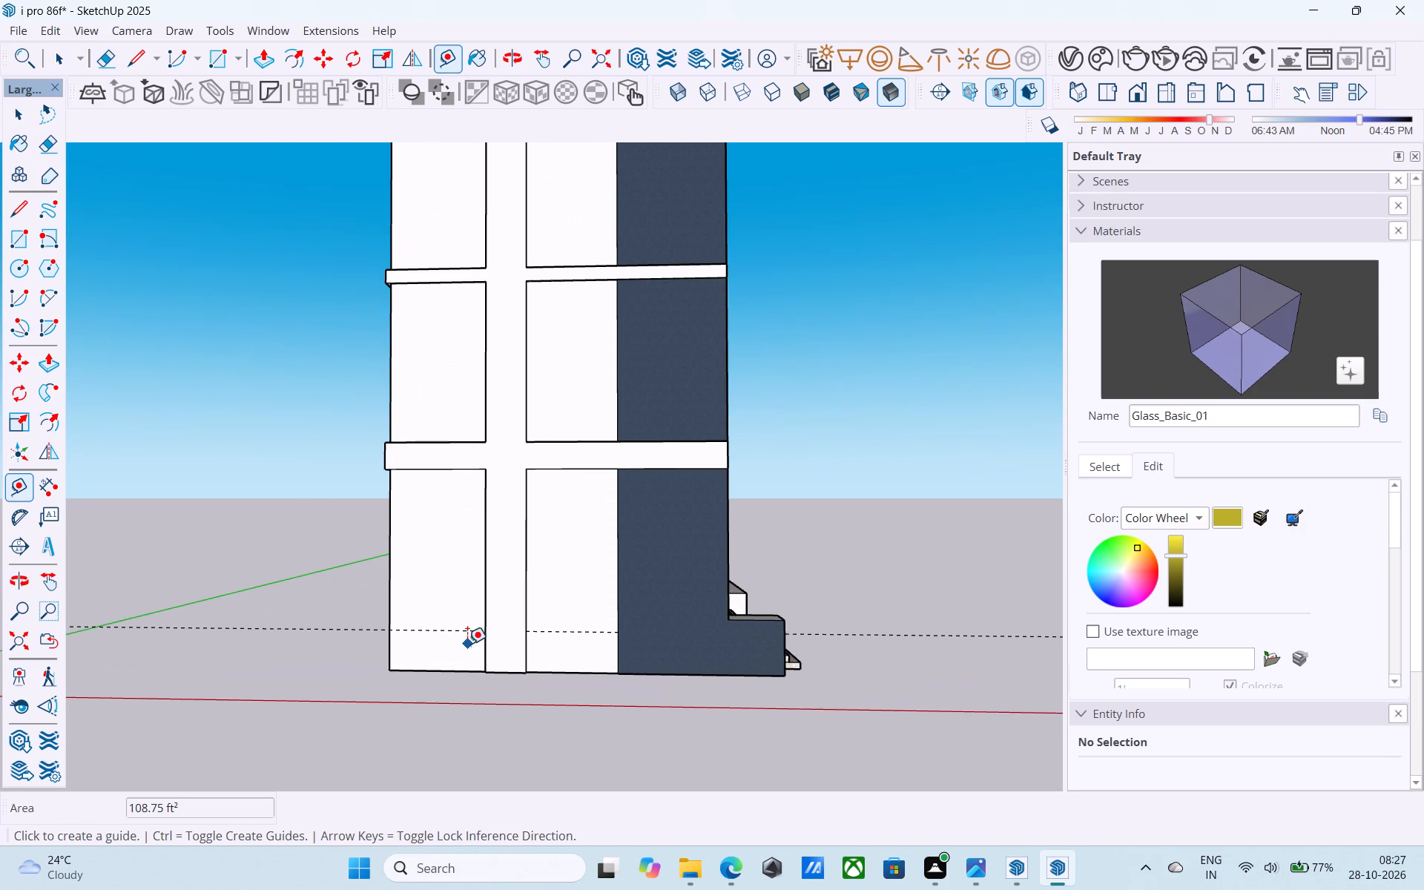
scroll(470, 635, "down", 5)
middle_click_drag(481, 604, 537, 751, "shift")
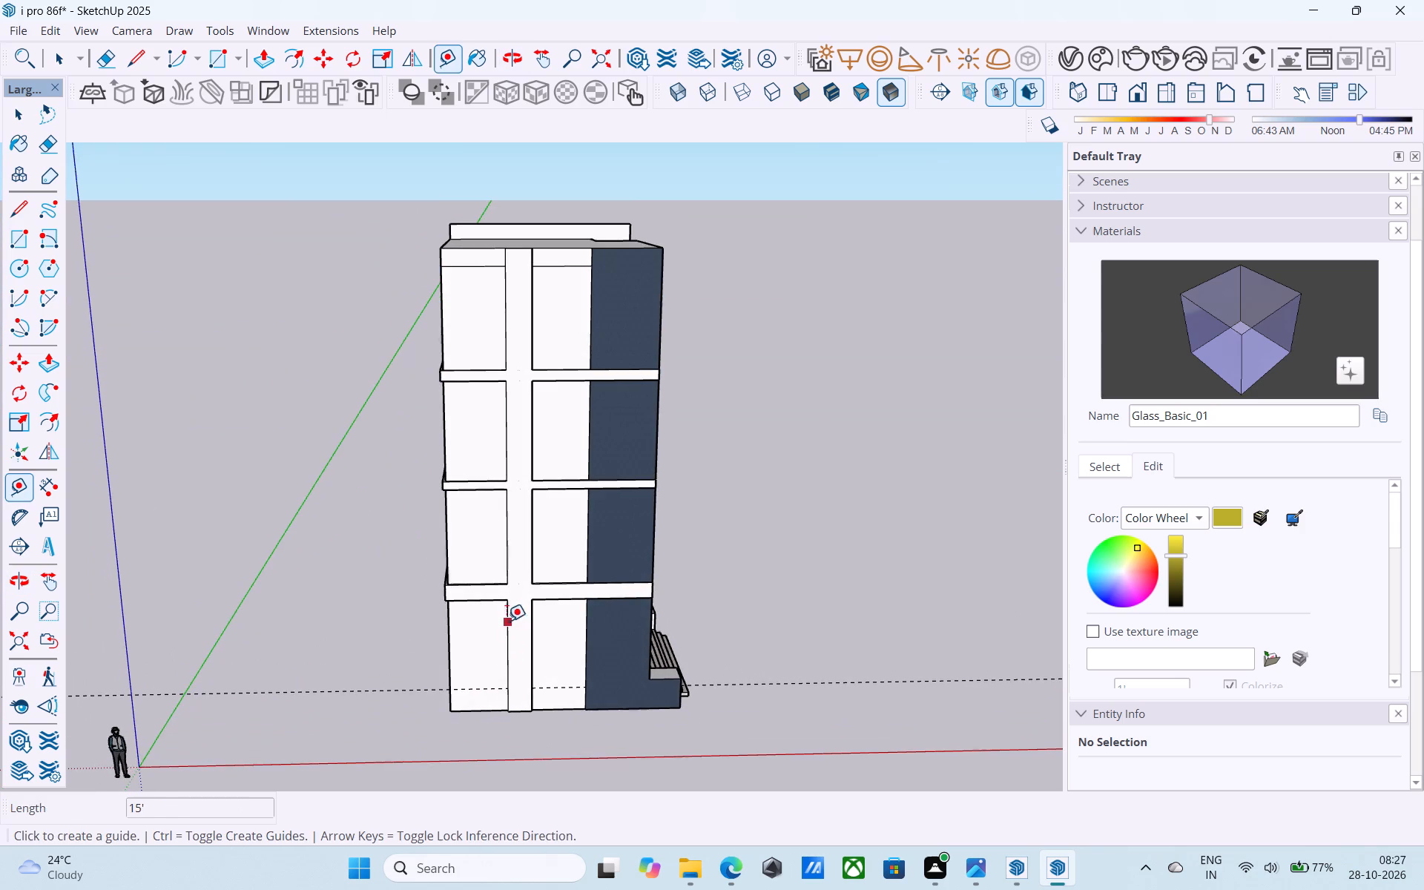
middle_click_drag(501, 613, 974, 693)
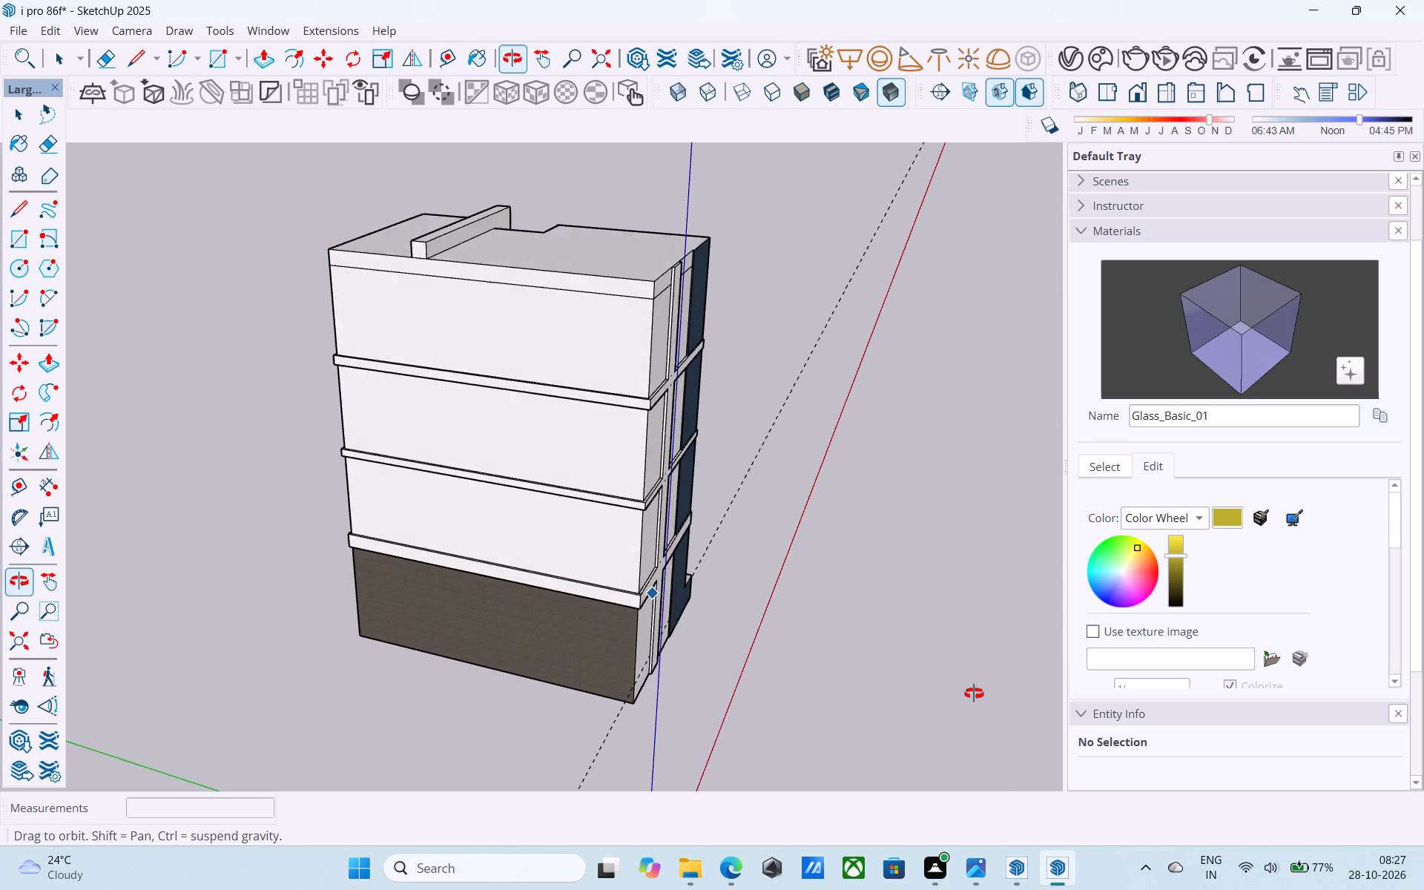
middle_click_drag(974, 693, 969, 691)
middle_click_drag(662, 416, 0, 615)
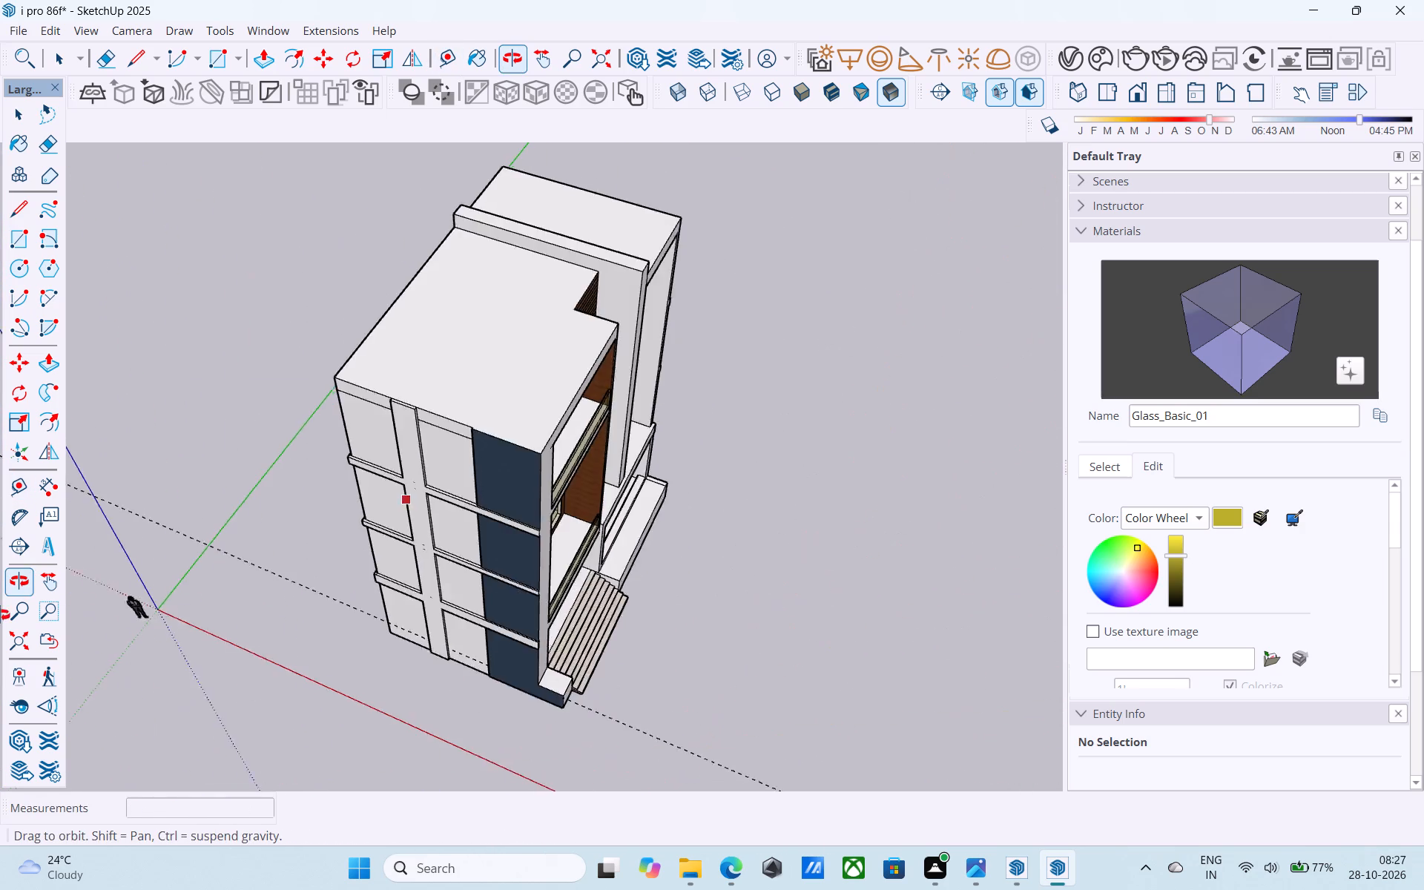
middle_click_drag(0, 615, 0, 612)
middle_click_drag(532, 543, 728, 478)
scroll(489, 526, "up", 5)
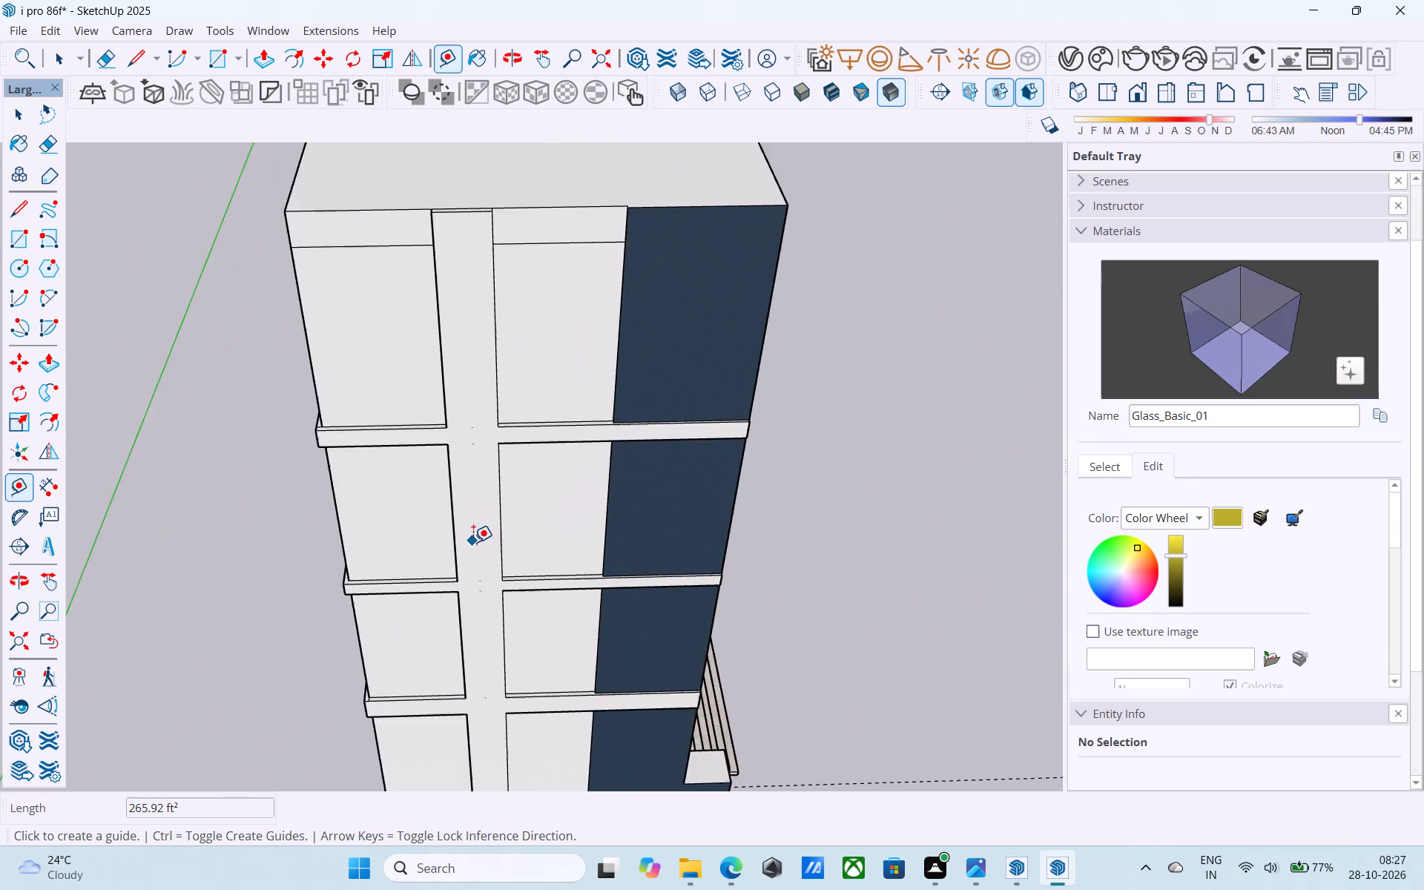
scroll(473, 542, "up", 4)
middle_click_drag(465, 607, 507, 361)
scroll(478, 521, "up", 1)
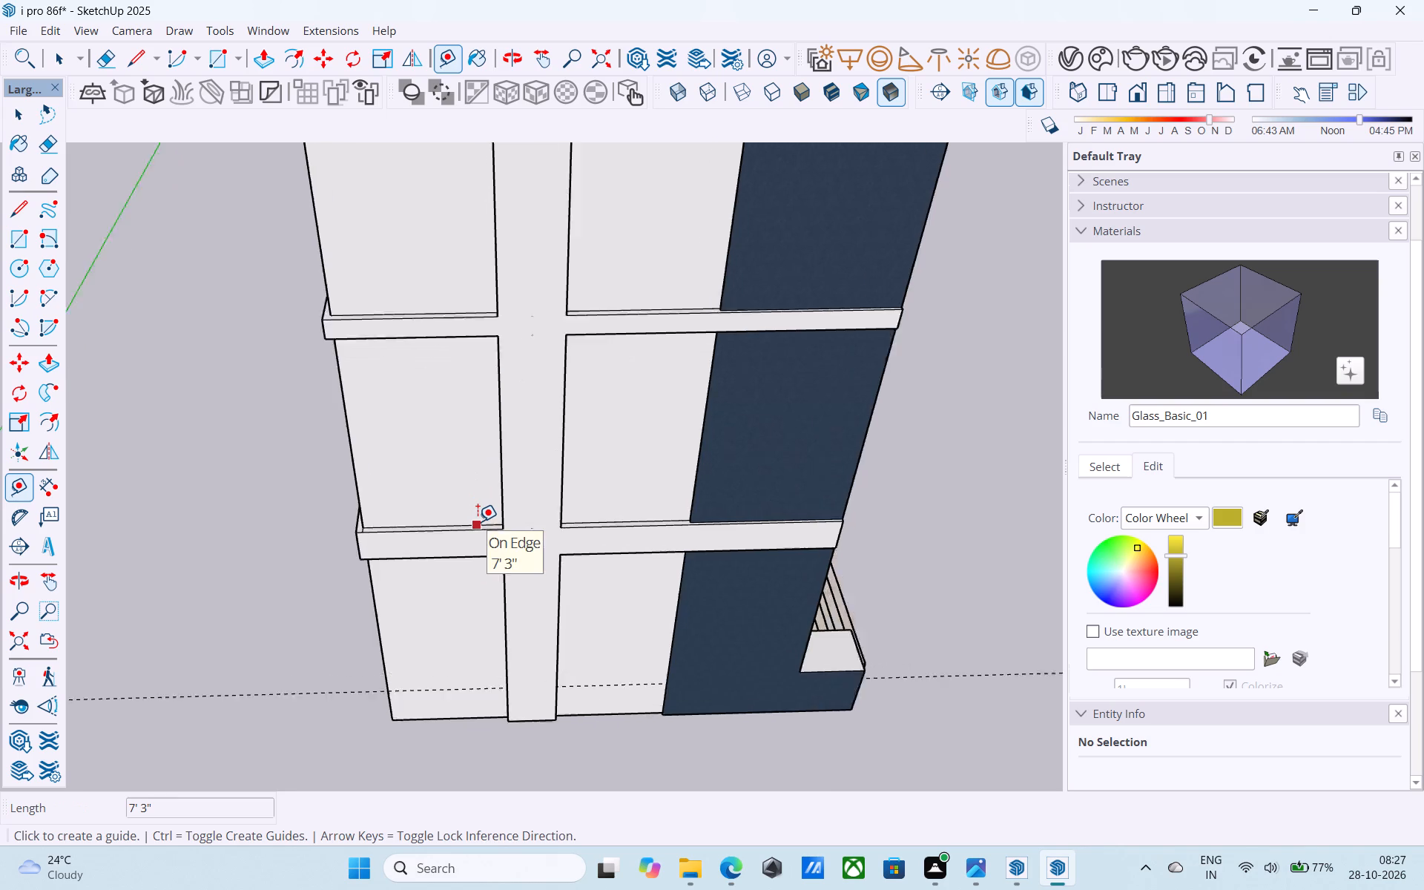
scroll(478, 521, "up", 5)
left_click(478, 521)
key("t")
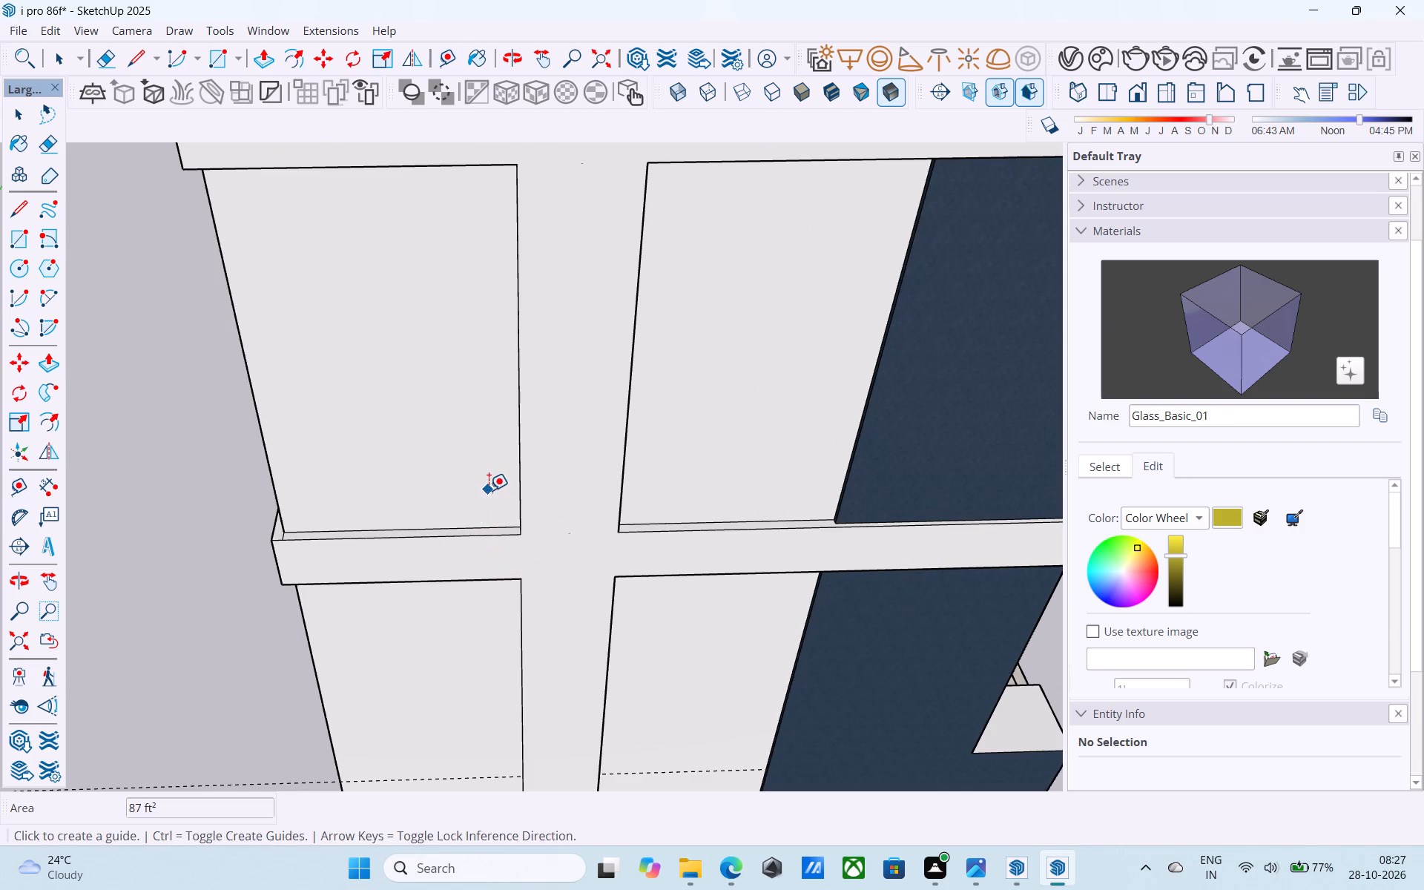
scroll(492, 509, "up", 6)
left_click(494, 541)
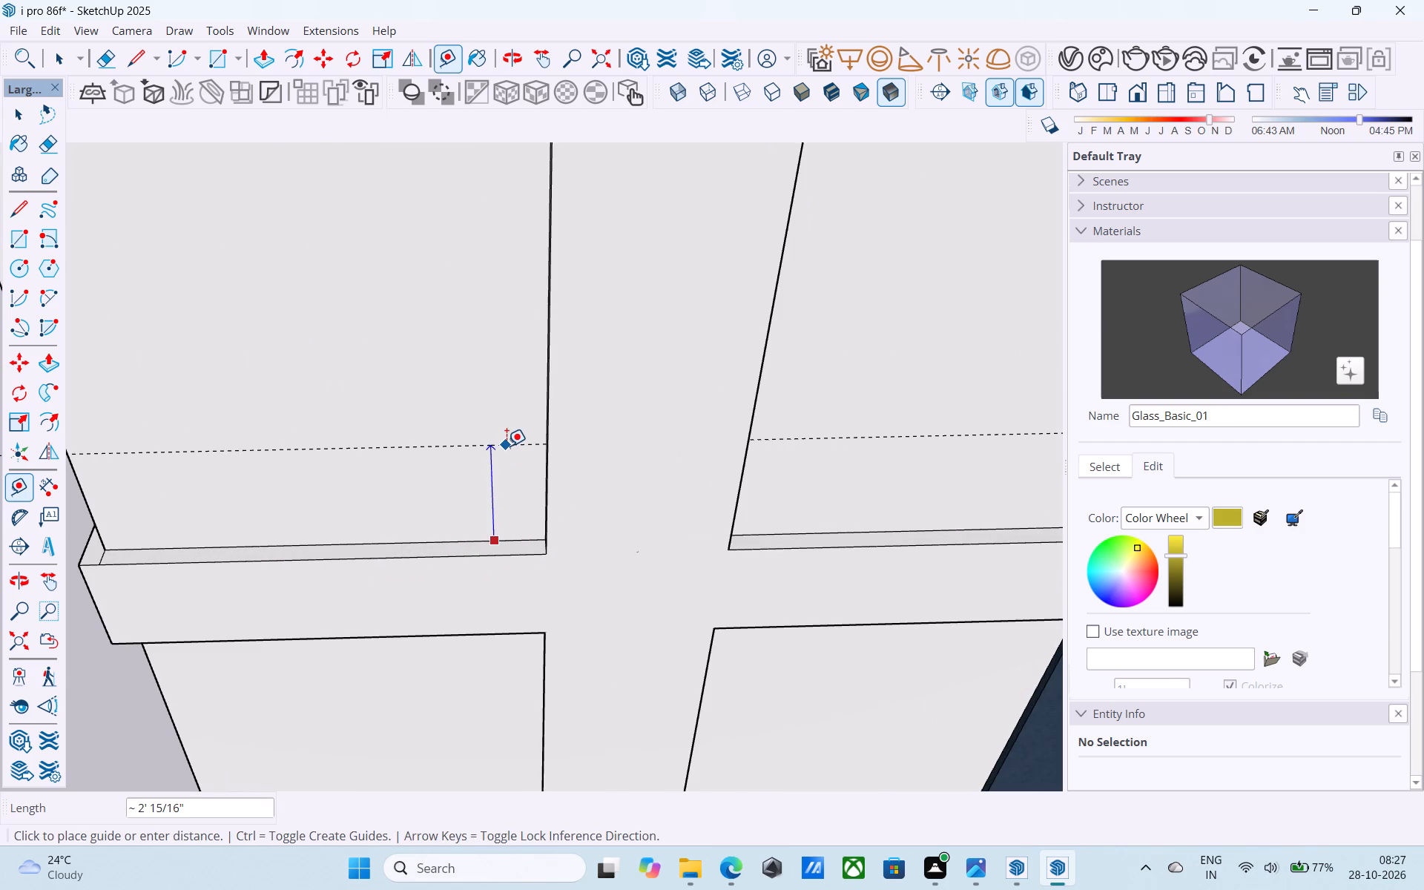
type("3'")
key("Return")
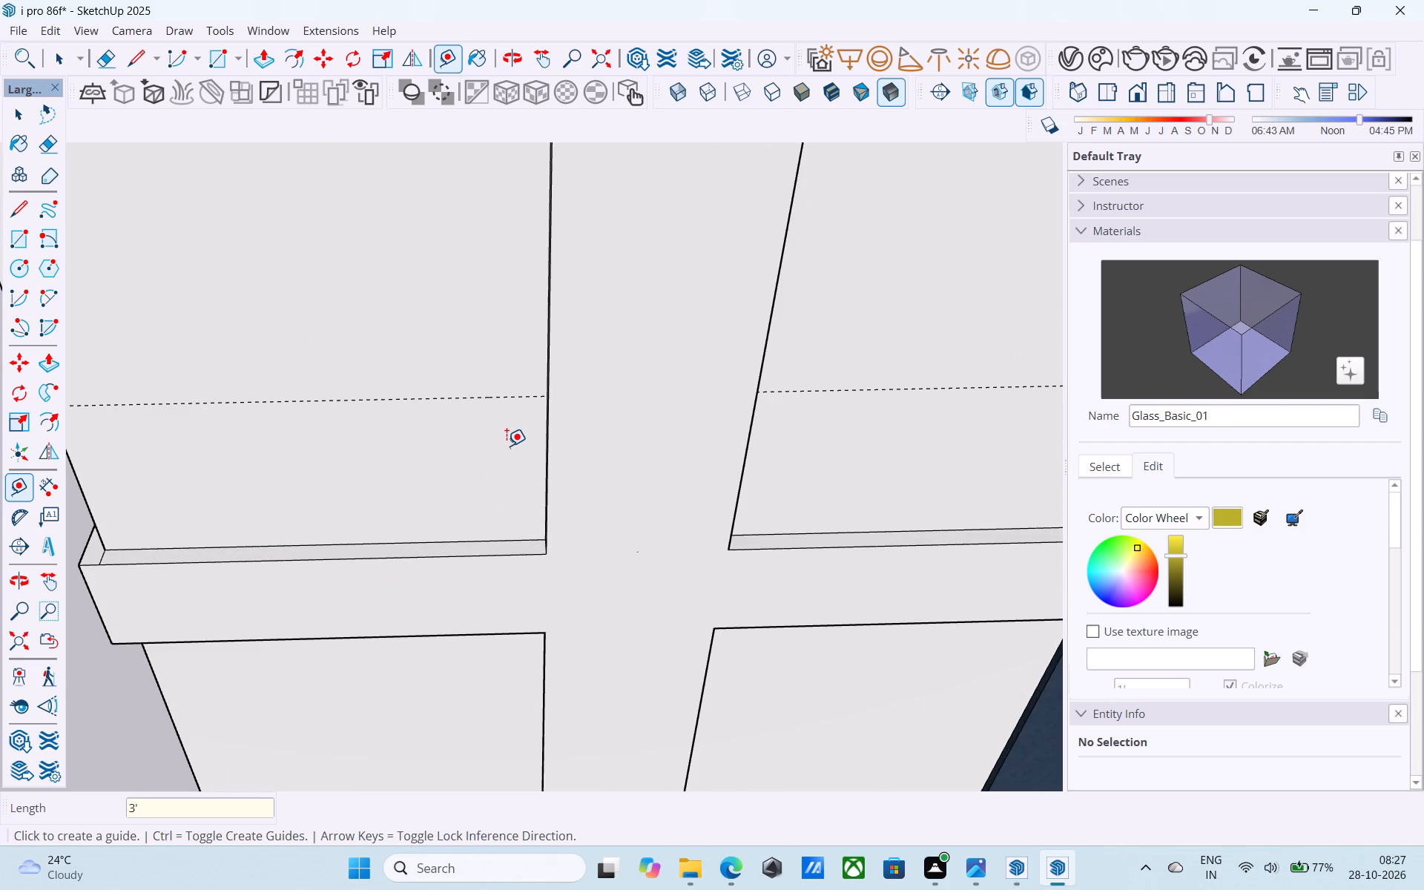
Place a horizontal guide 3' above the top edge of the middle floor band on the side wall.
scroll(507, 444, "down", 3)
scroll(507, 444, "up", 1)
scroll(507, 444, "down", 18)
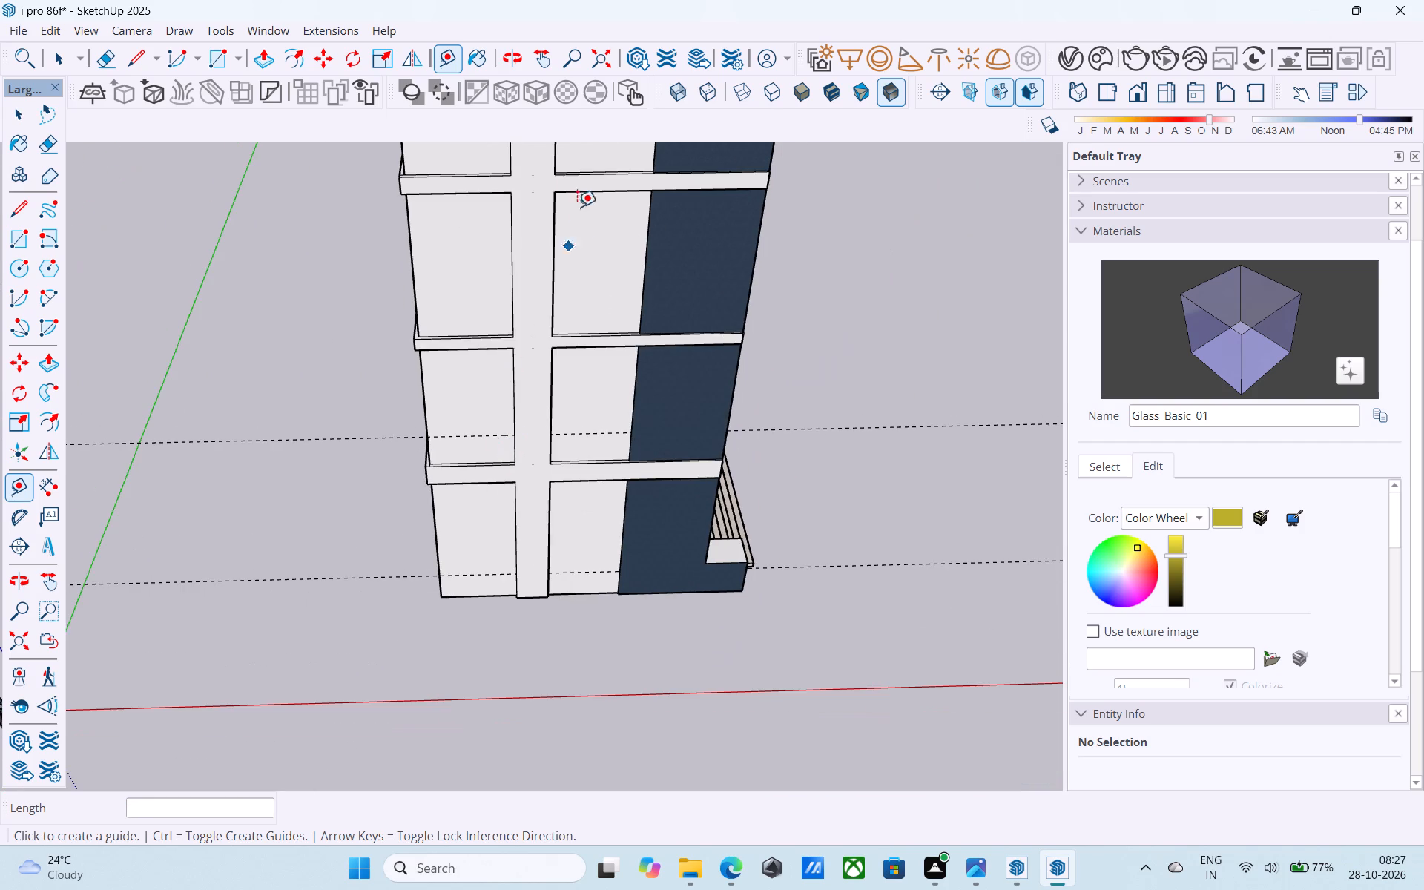
scroll(476, 203, "up", 17)
left_click(522, 445)
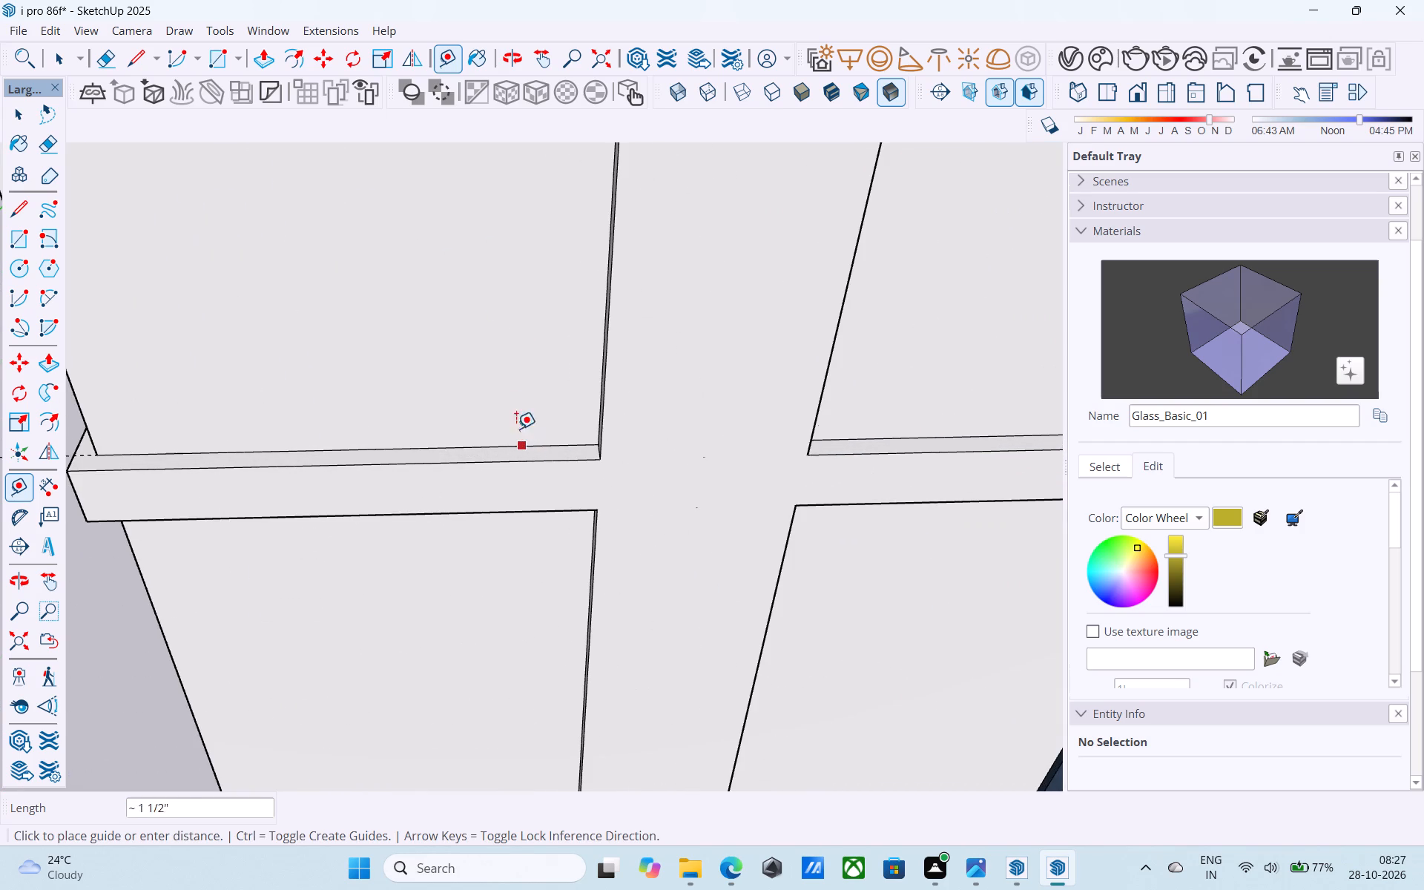
type("3'")
key("Return")
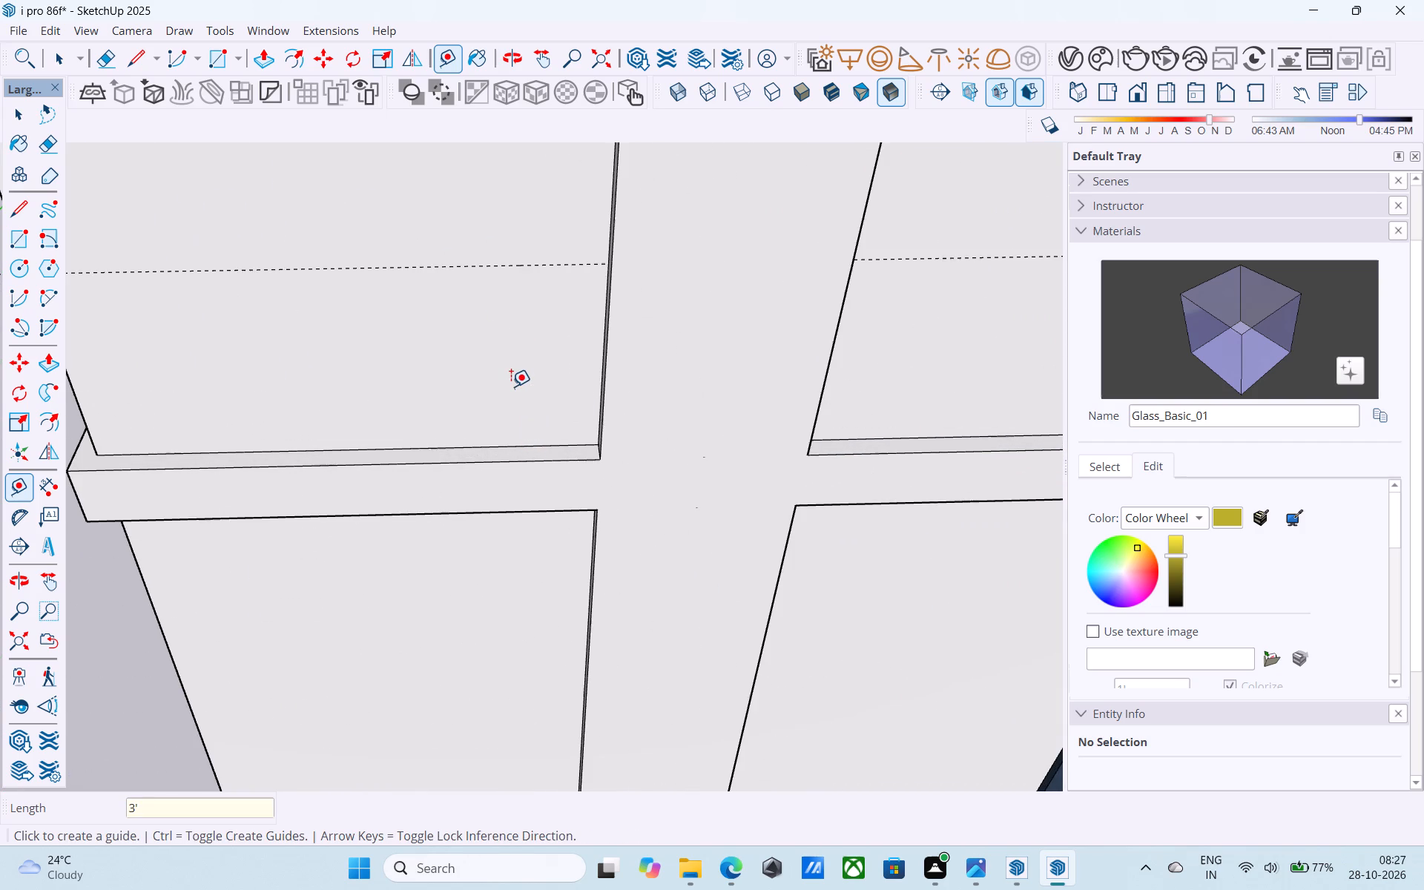
Place a horizontal guide 3' above the top edge of the uppermost floor band on the side wall.
scroll(511, 386, "up", 1)
scroll(513, 380, "down", 19)
middle_click_drag(509, 398, 495, 546, "shift")
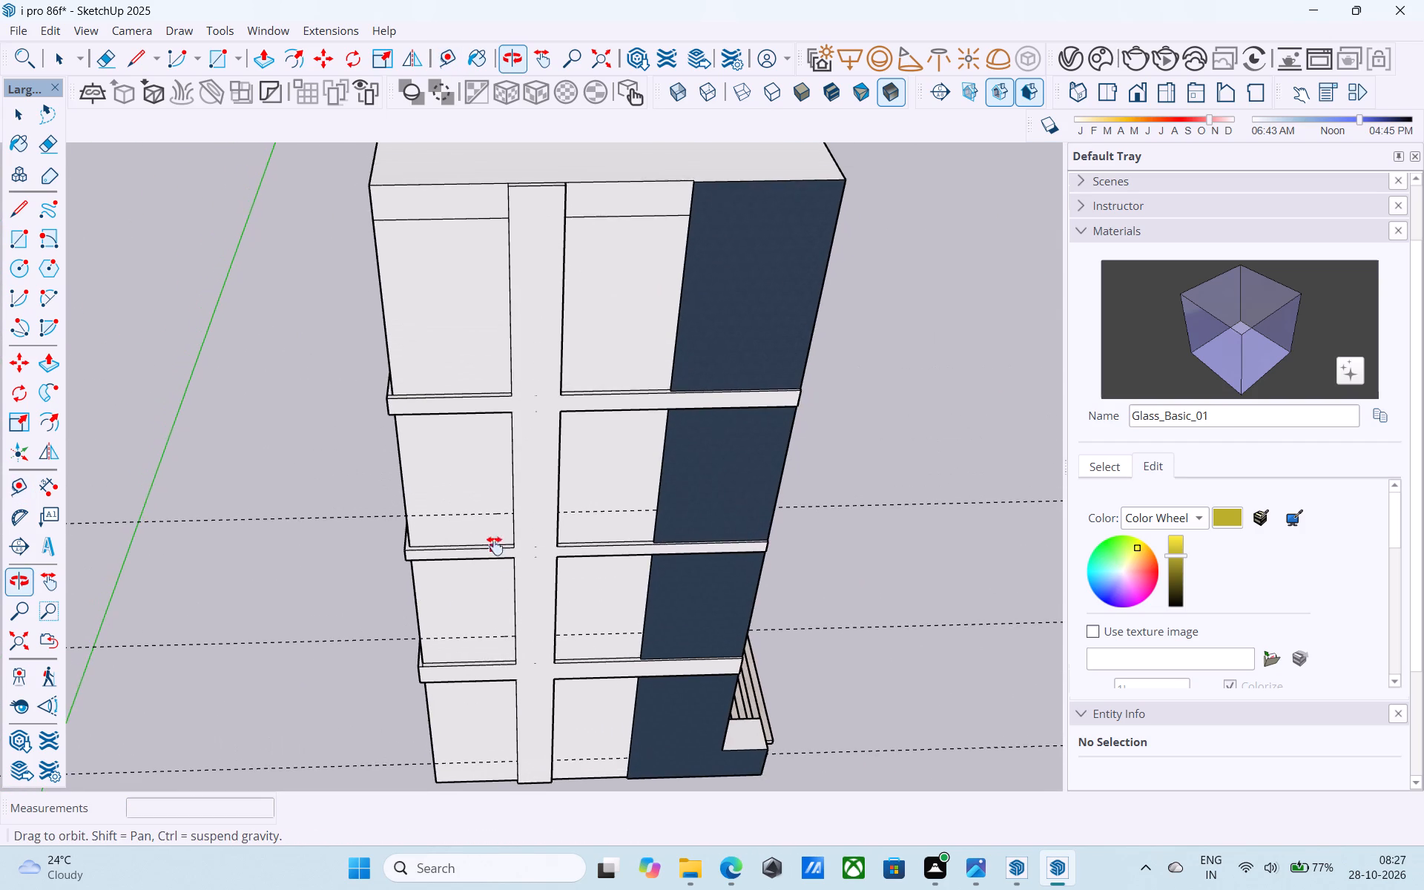
middle_click_drag(495, 546, 495, 550, "shift")
scroll(466, 478, "down", 2)
scroll(428, 403, "up", 16)
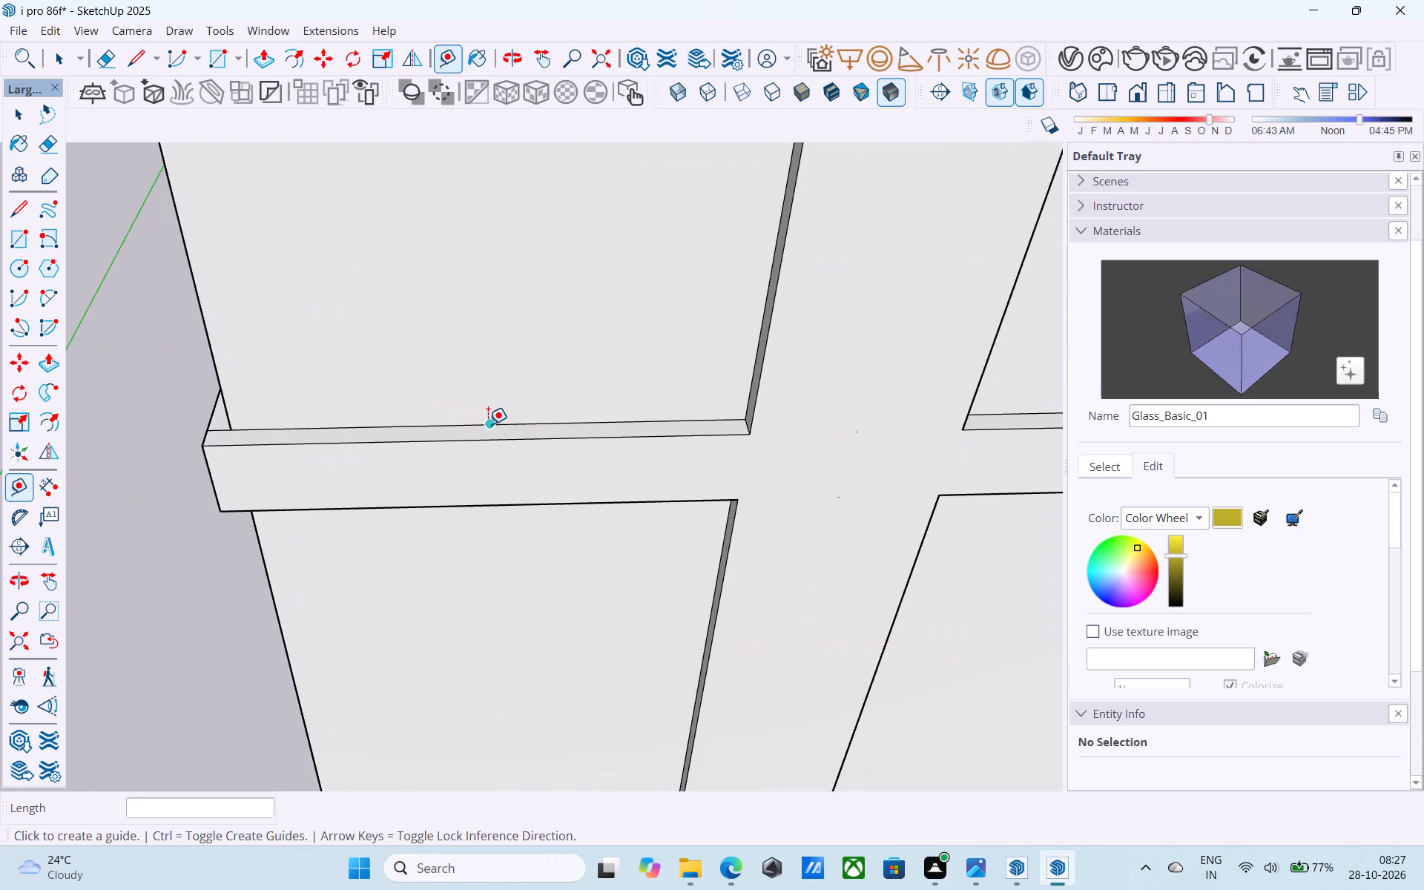
left_click(488, 424)
type("3'")
key("Return")
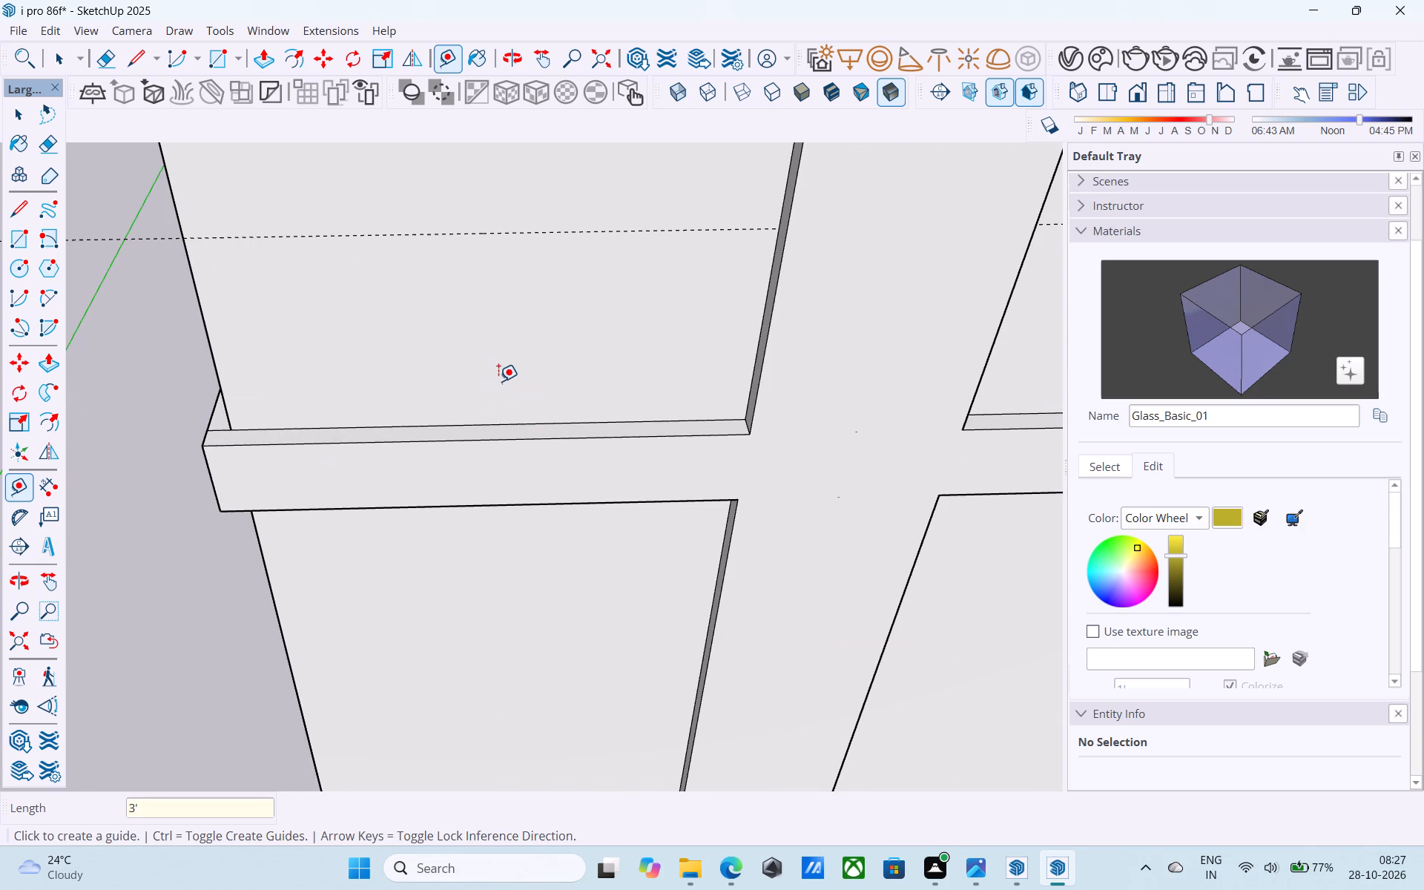
scroll(484, 380, "down", 13)
key("space")
Place a vertical guide on the white side wall, offset slightly inward from the corner edge beside the brown ground-floor wall.
scroll(501, 395, "down", 4)
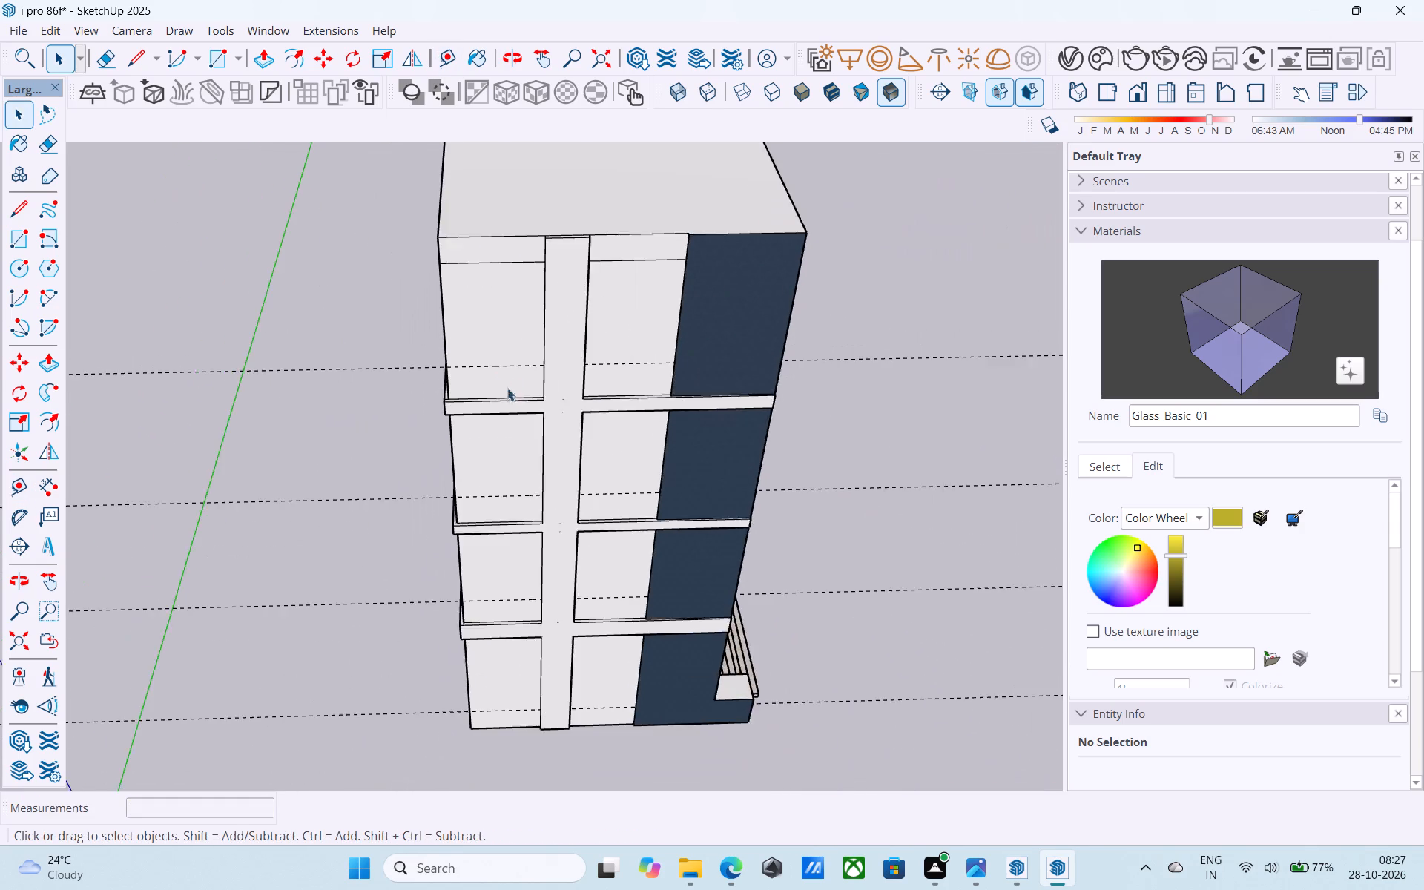
scroll(507, 388, "down", 3)
middle_click_drag(543, 387, 291, 320)
scroll(597, 320, "down", 2)
middle_click_drag(589, 331, 727, 228)
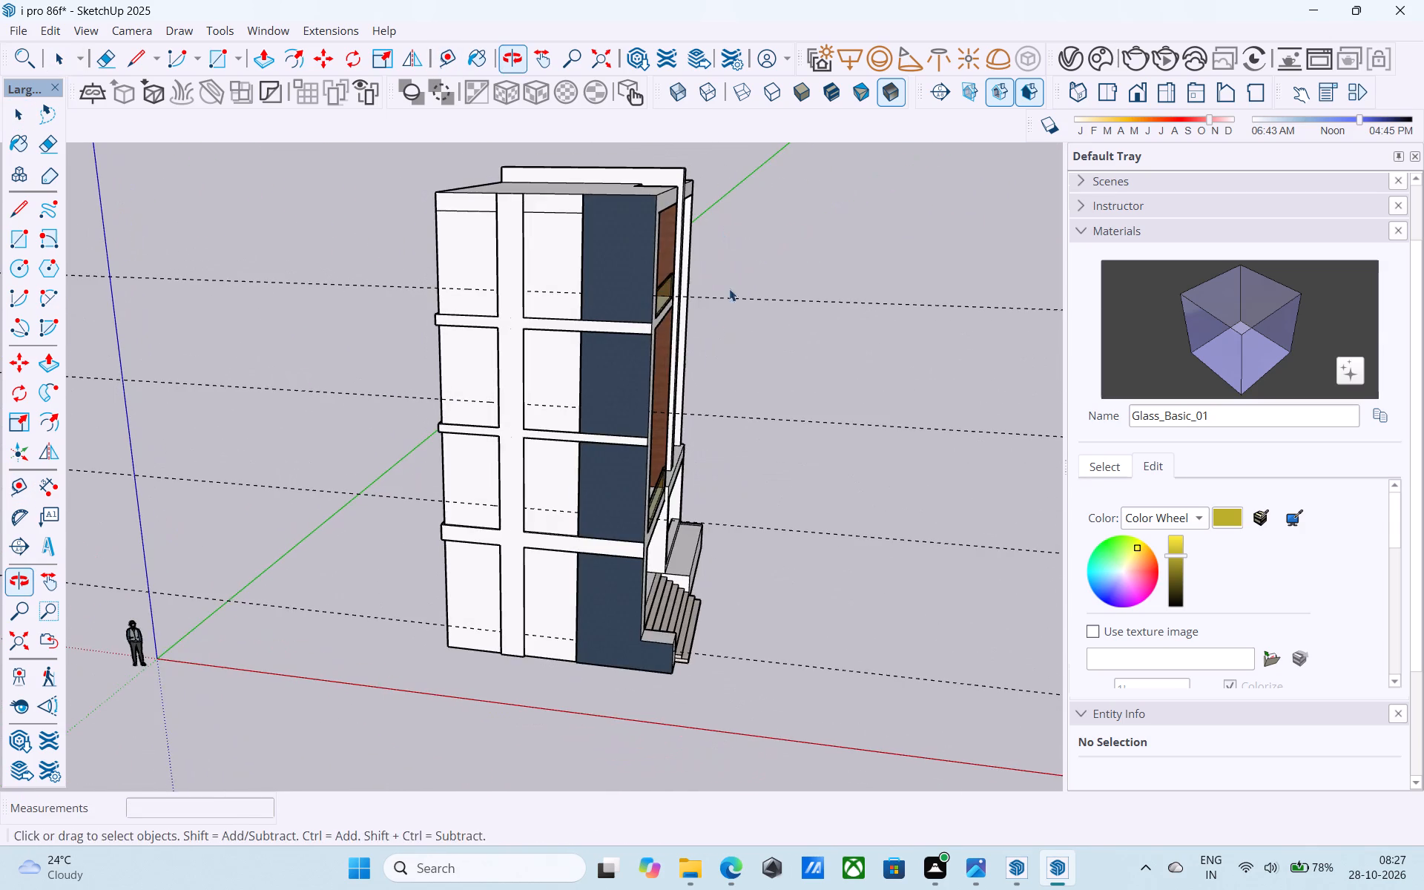
middle_click_drag(635, 463, 595, 279)
middle_click_drag(593, 521, 576, 438)
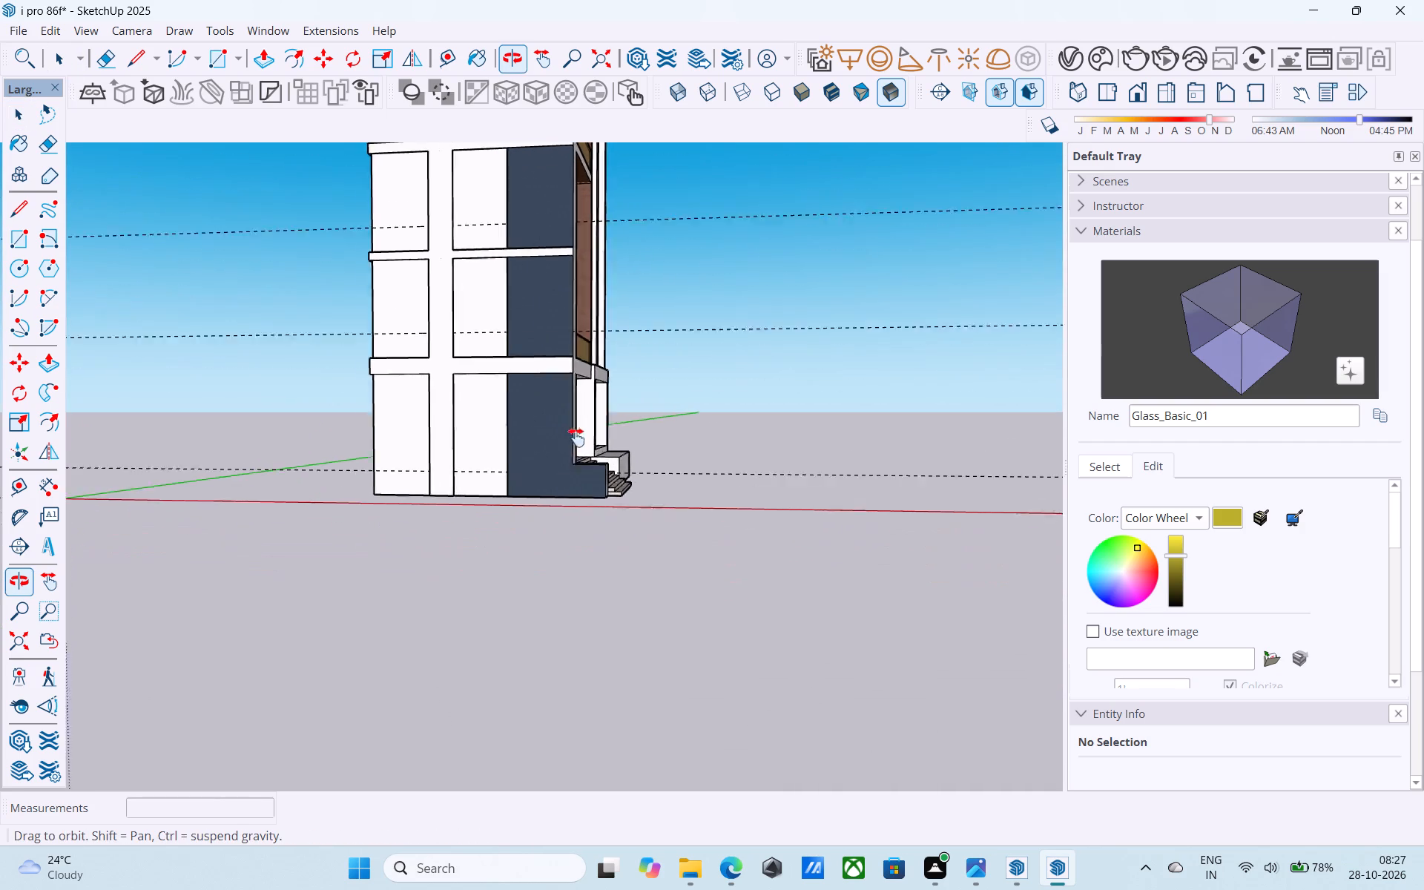
middle_click_drag(576, 438, 748, 518)
scroll(573, 471, "up", 1)
middle_click_drag(428, 453, 487, 449)
key("t")
scroll(473, 458, "up", 6)
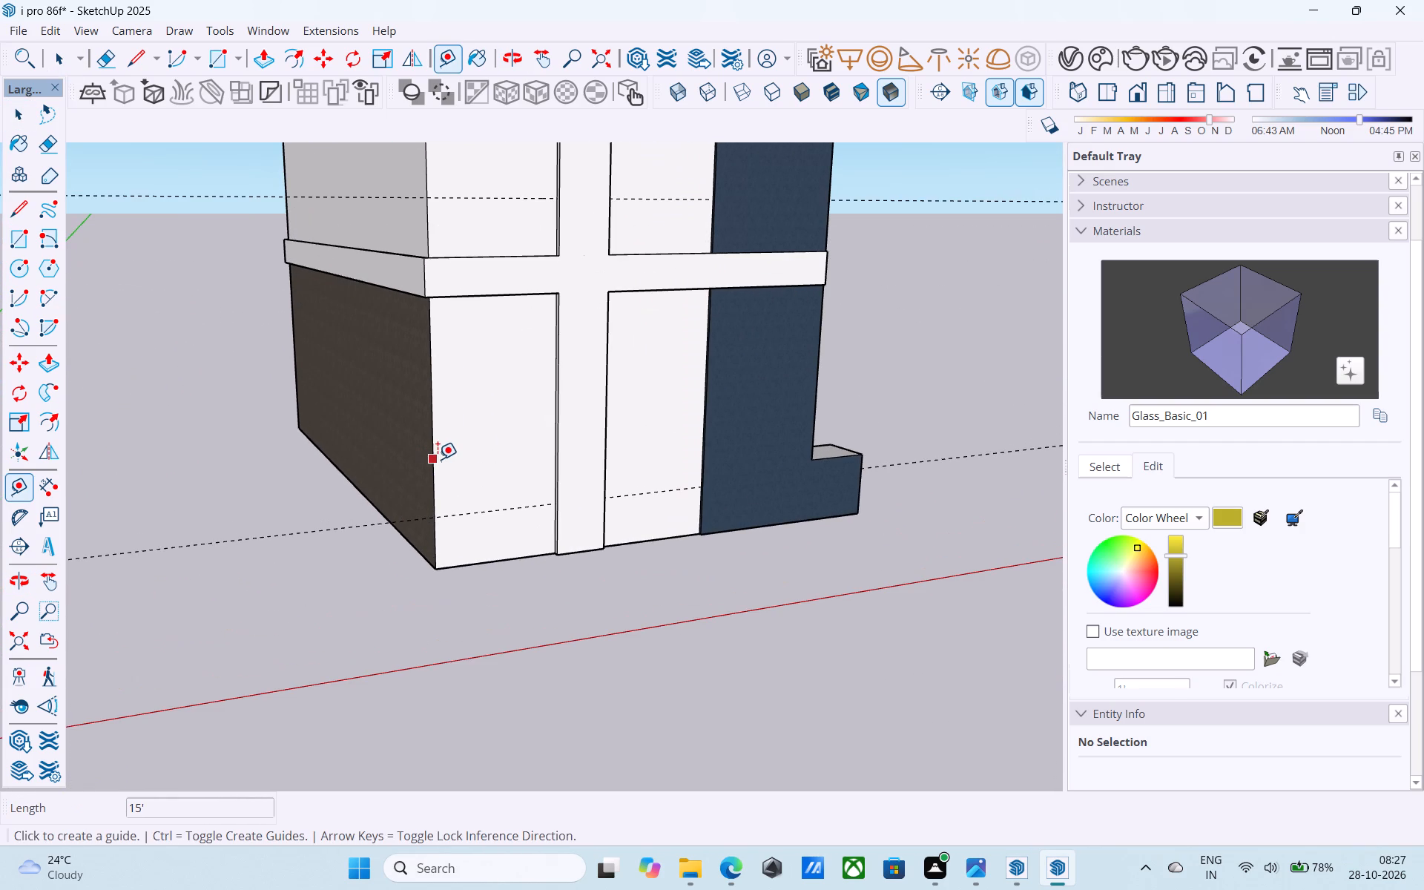
left_click(438, 459)
left_click(467, 452)
Place a vertical guide about 1' 6" from the central strip's edge, towards the dark blue wall section.
scroll(326, 478, "down", 4)
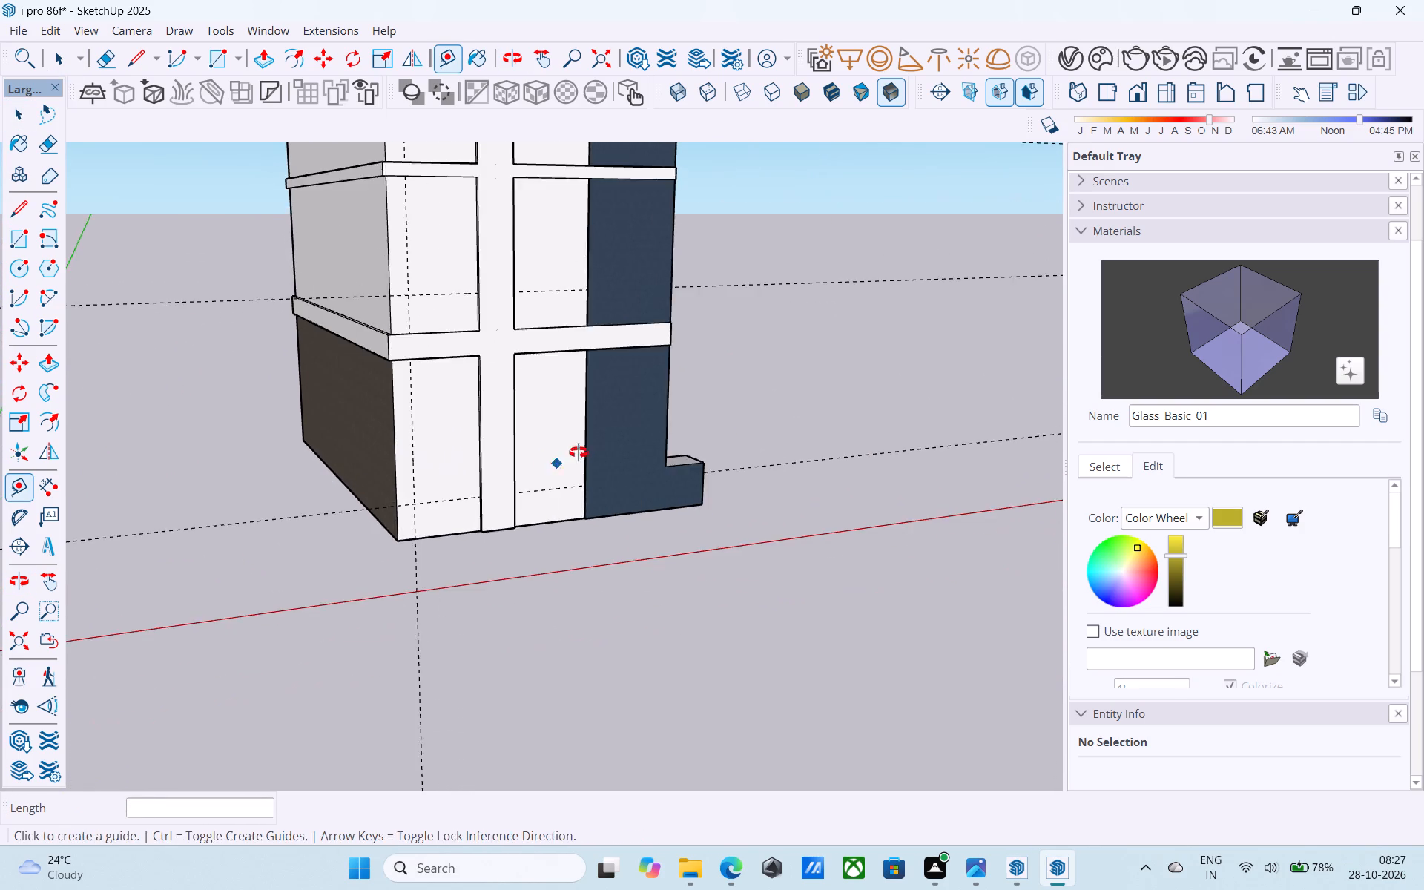
middle_click_drag(578, 452, 352, 476)
scroll(366, 476, "up", 12)
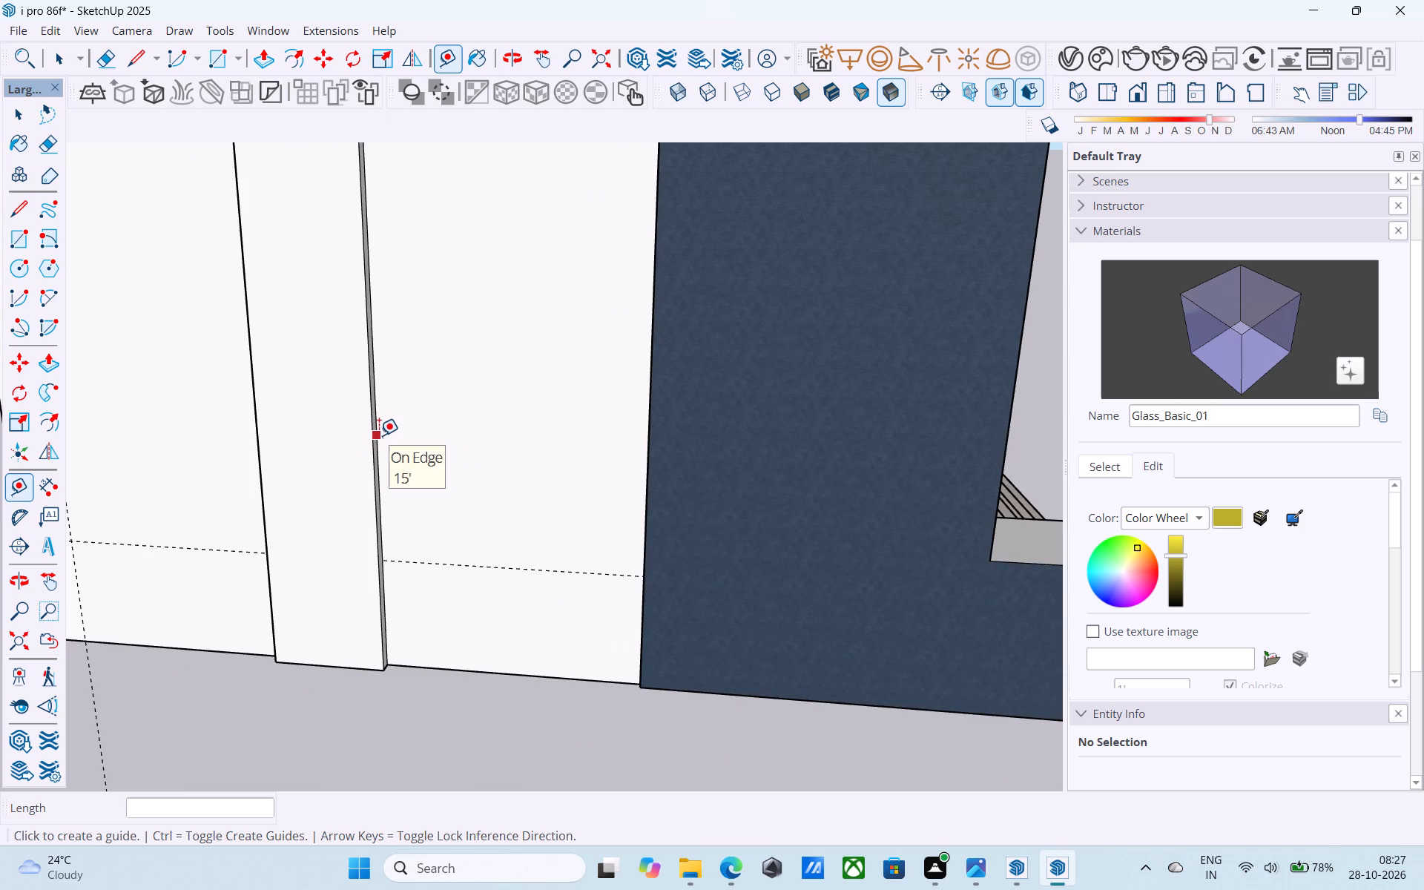
left_click(379, 435)
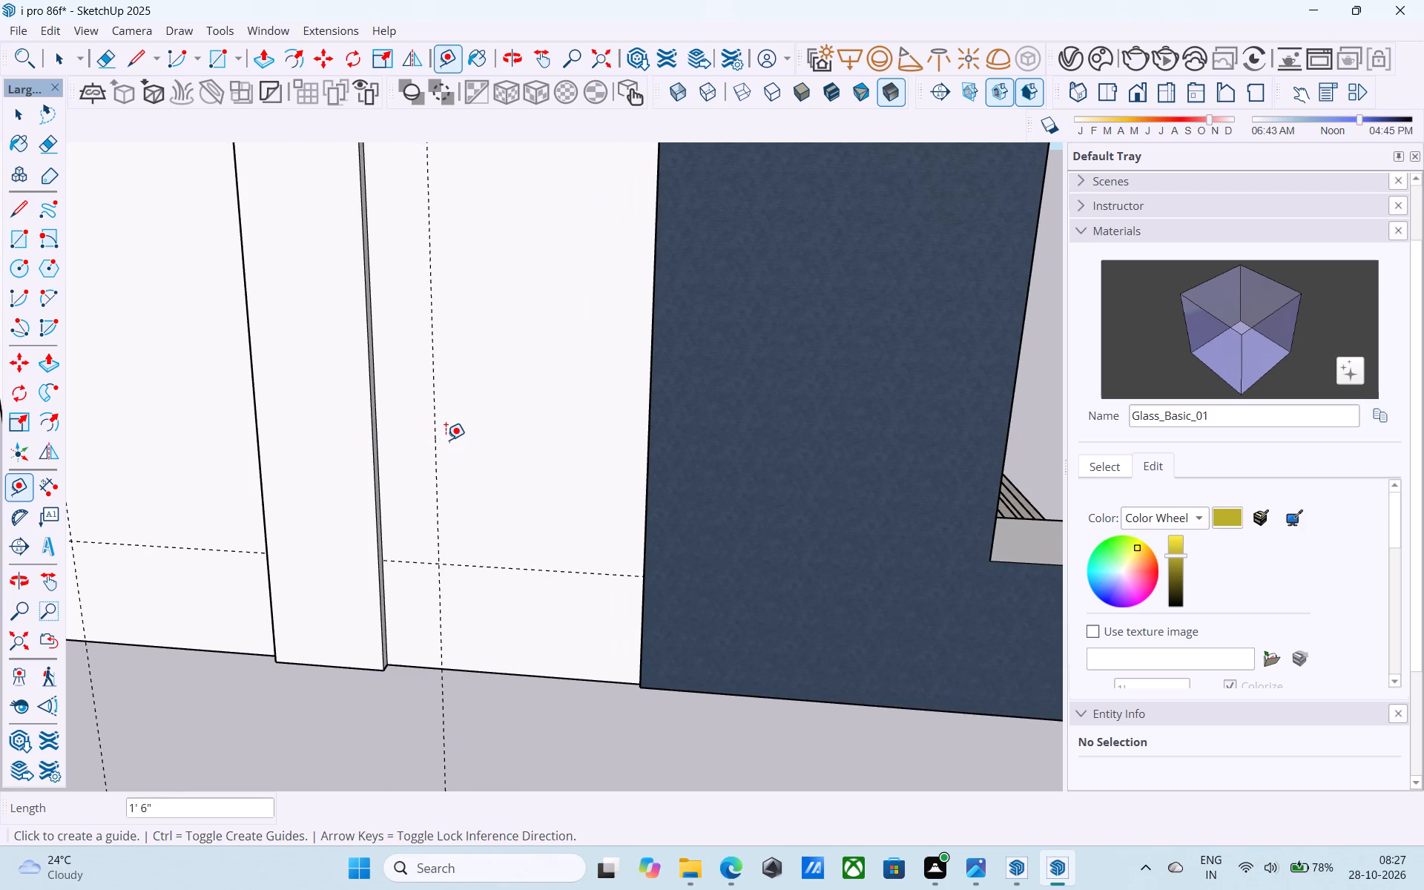
left_click(446, 440)
Draw vertical lines across the middle floor band along both edges of the central strip to separate strip and band.
scroll(446, 440, "down", 5)
middle_click_drag(446, 441, 541, 441)
scroll(541, 443, "down", 5)
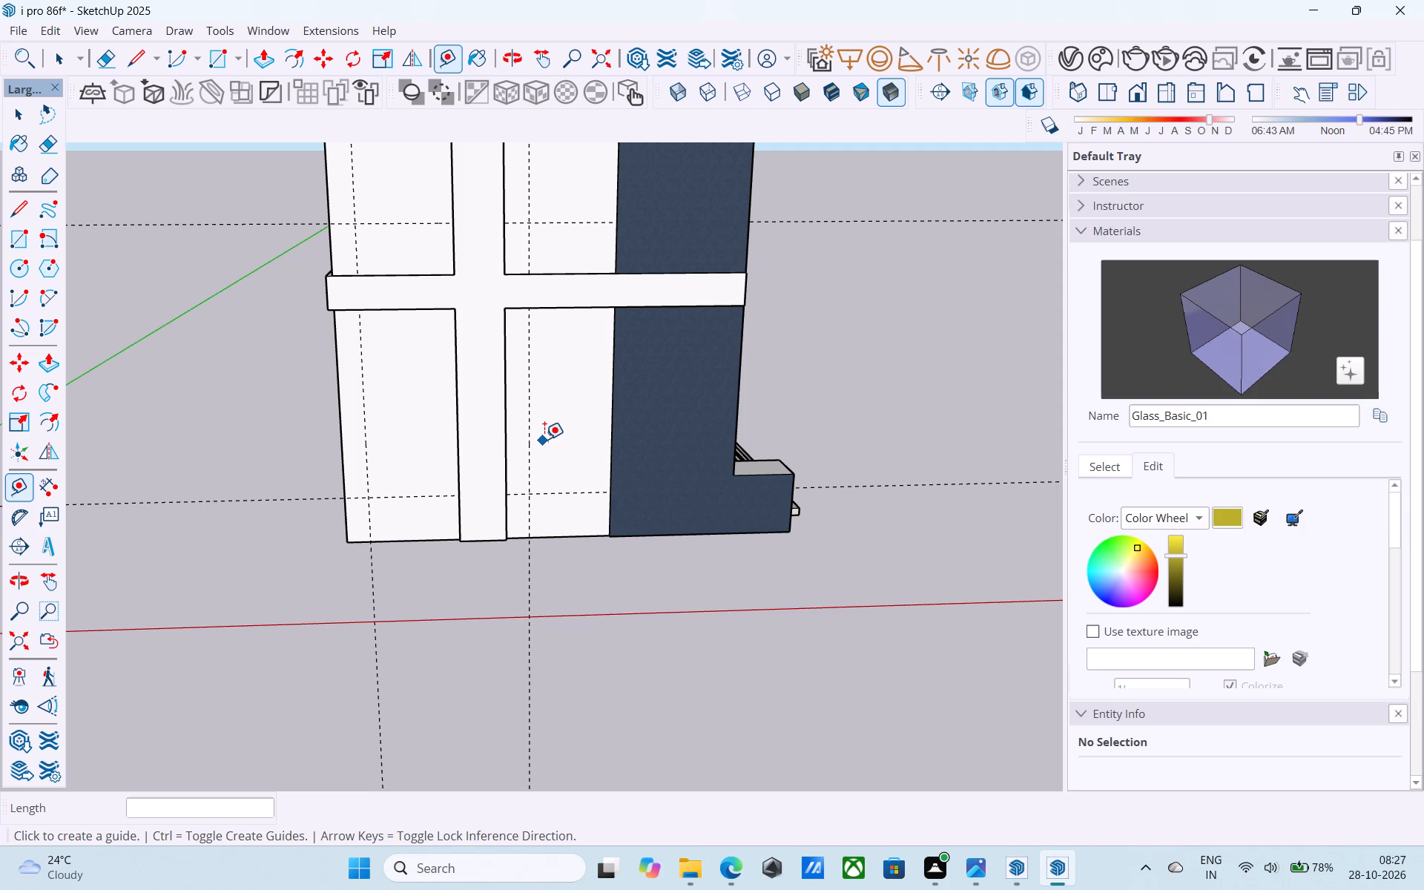
scroll(549, 428, "down", 4)
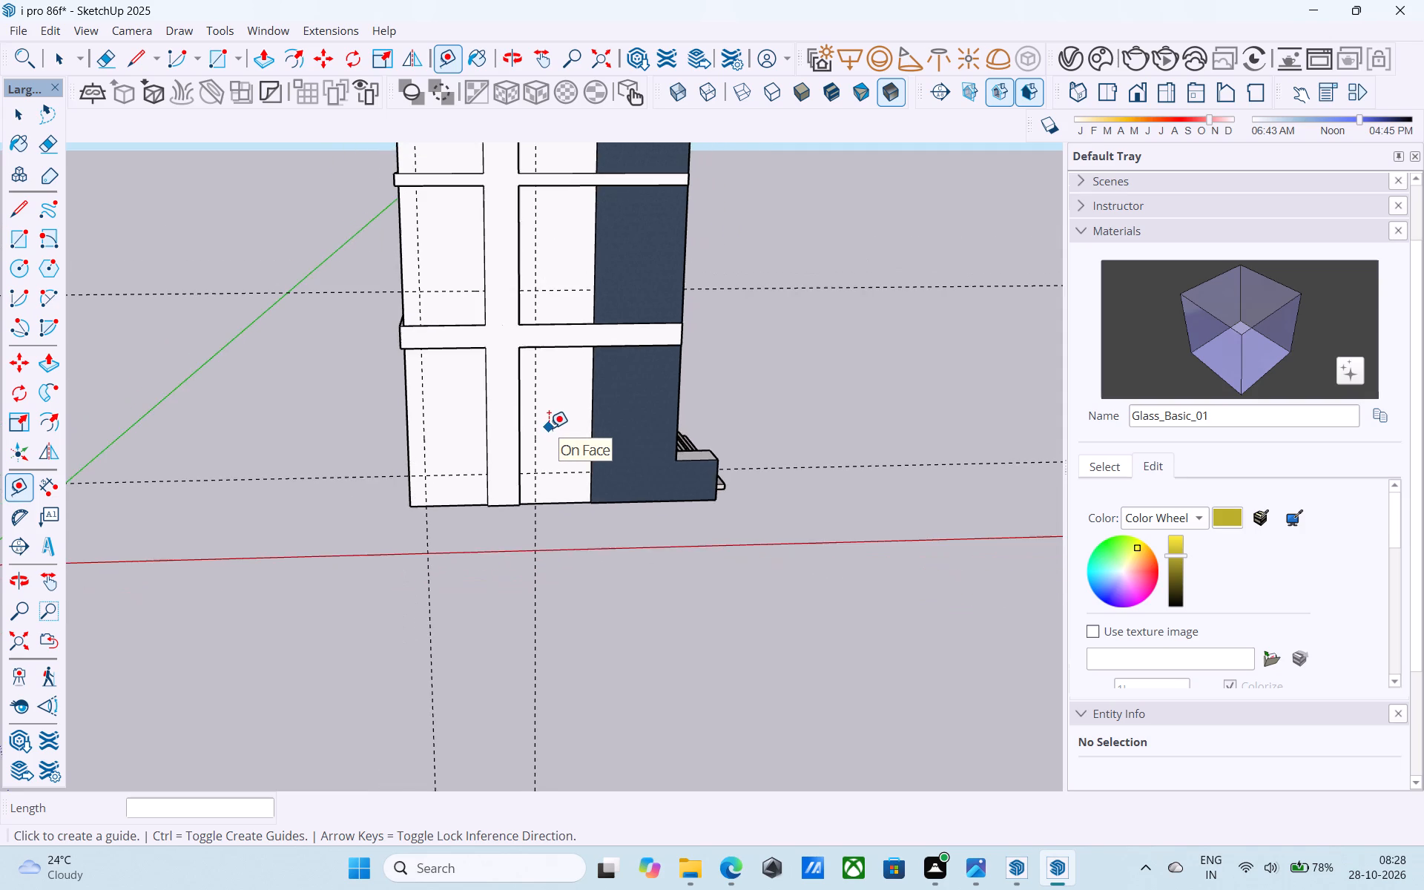
middle_click_drag(549, 428, 606, 409)
scroll(606, 408, "down", 3)
middle_click_drag(606, 408, 595, 451)
scroll(542, 268, "up", 2)
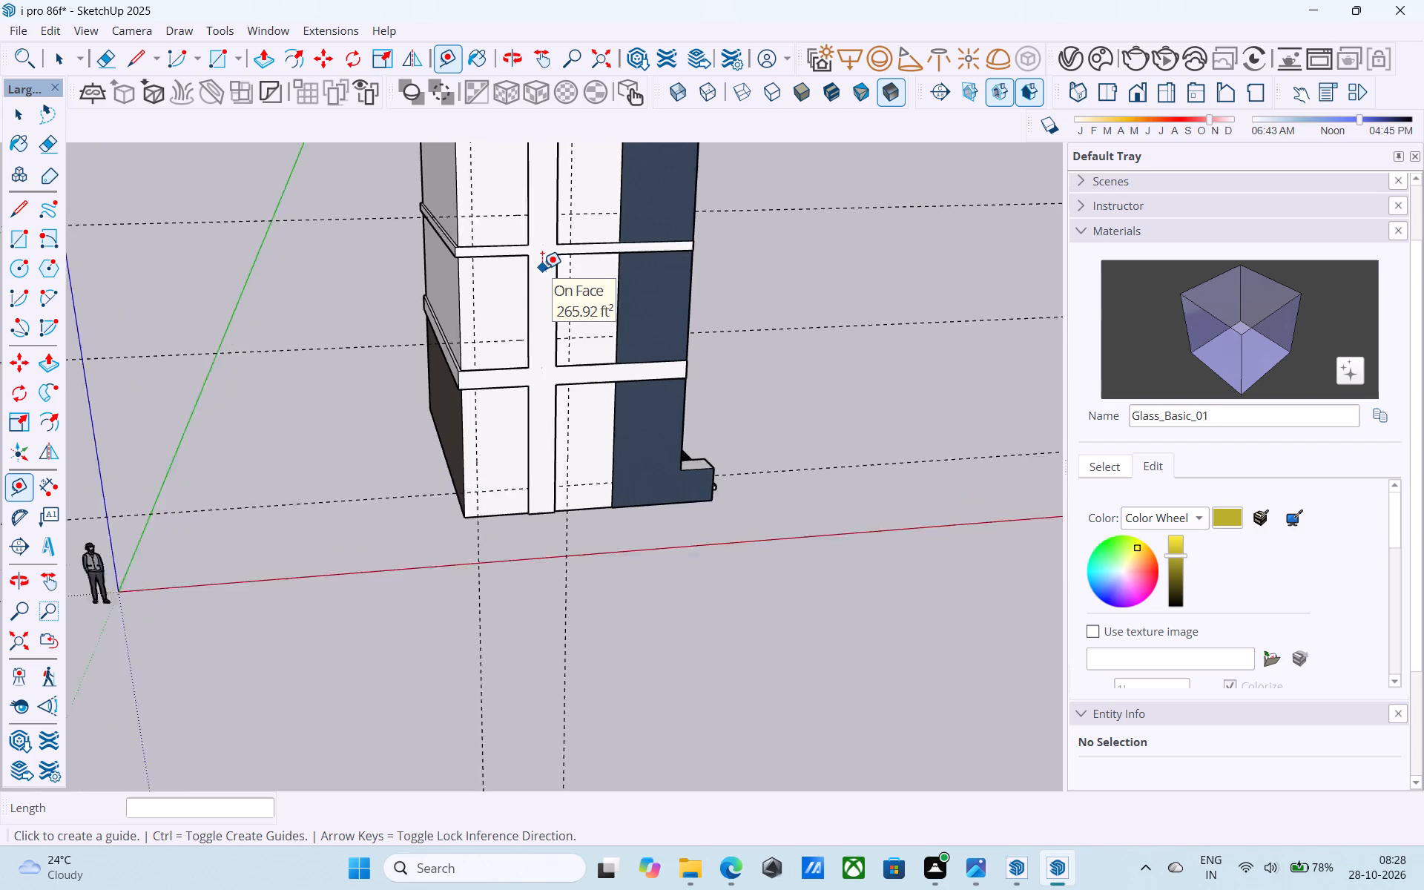
scroll(542, 268, "up", 2)
key("l")
scroll(515, 247, "up", 7)
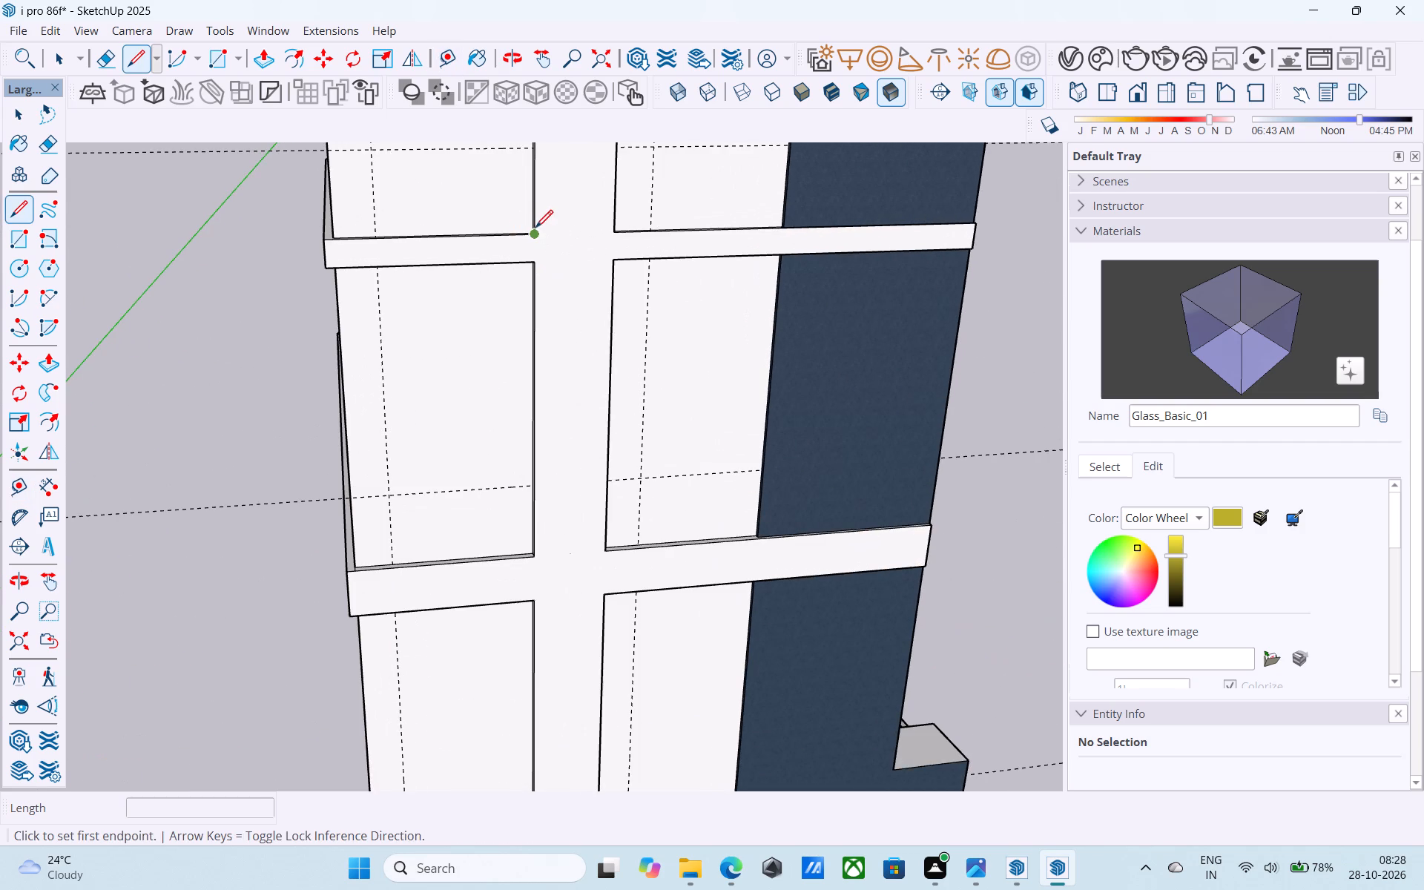
left_click(535, 230)
left_click(535, 260)
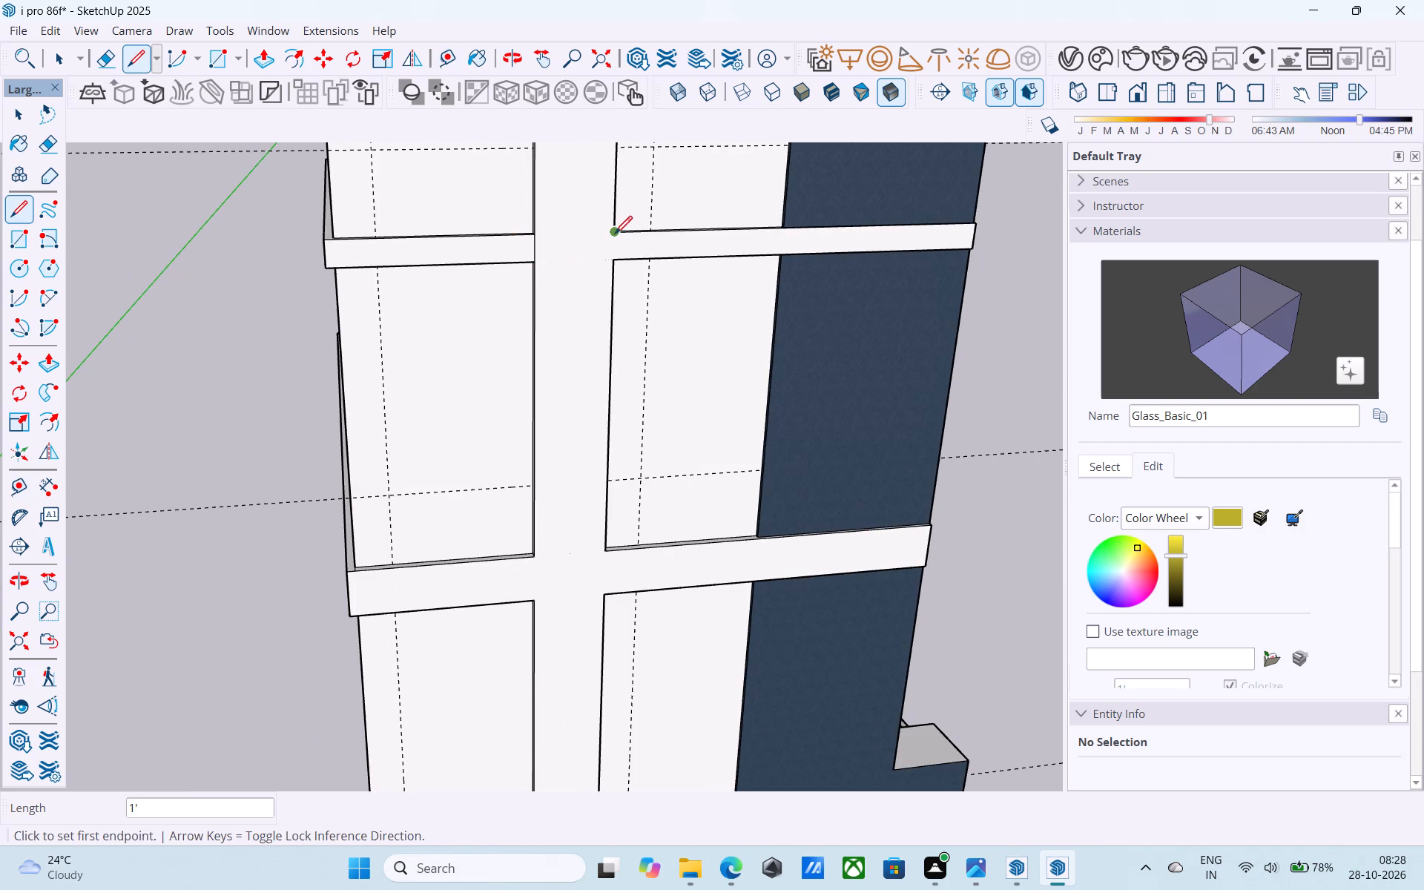
left_click(615, 235)
left_click(616, 269)
Draw vertical lines across the lowest floor band along both edges of the central strip.
middle_click_drag(616, 269, 337, 248)
scroll(327, 314, "down", 1)
middle_click_drag(334, 402, 360, 174)
scroll(382, 240, "up", 9)
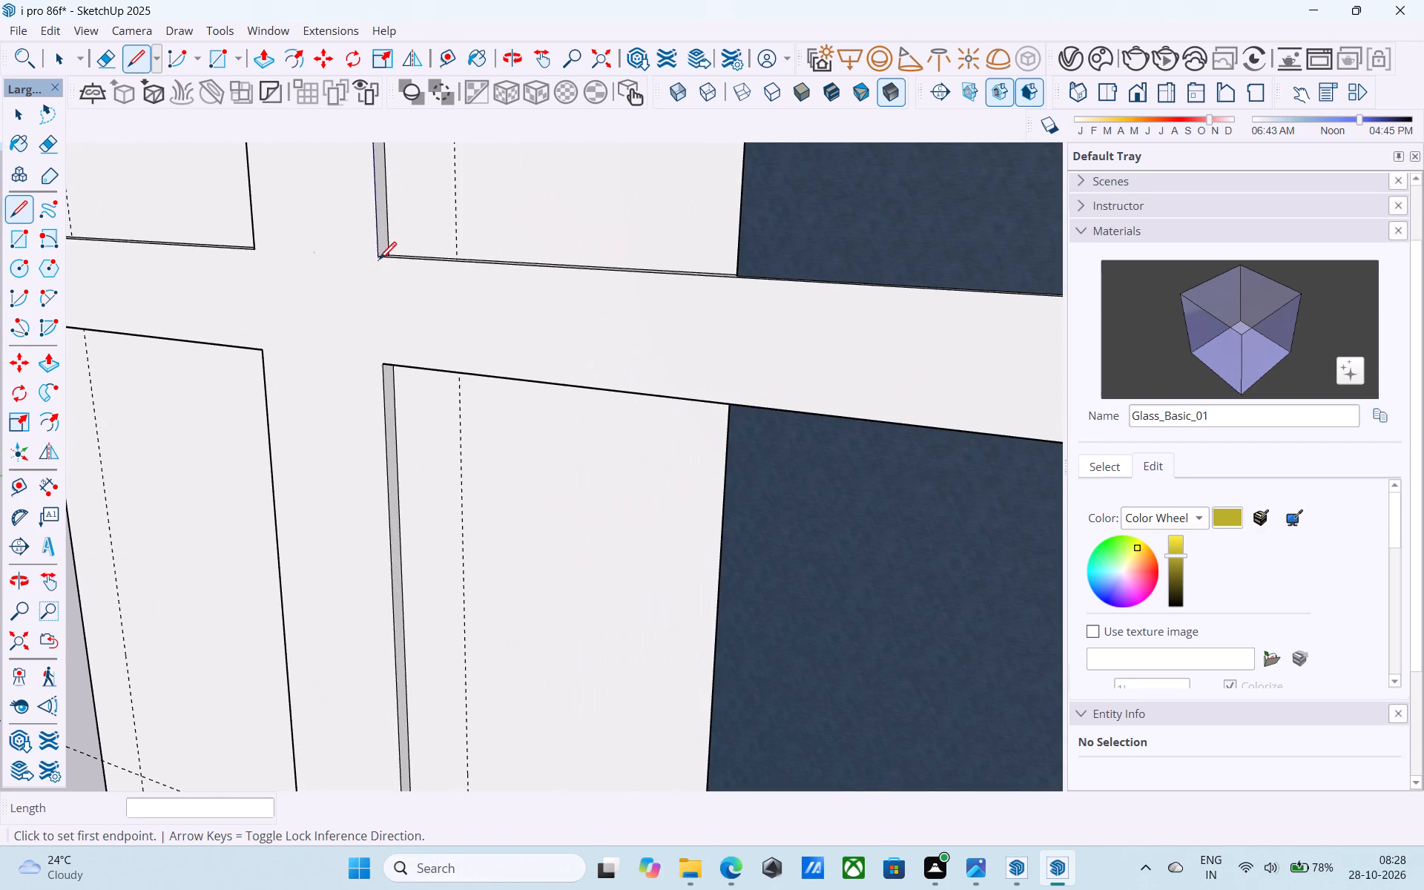
left_click(379, 260)
left_click(382, 366)
middle_click_drag(272, 317, 627, 356)
left_click(584, 300)
left_click(583, 412)
Draw vertical lines across the uppermost floor band along both edges of the central strip.
scroll(579, 410, "down", 3)
scroll(579, 410, "up", 1)
scroll(579, 409, "down", 3)
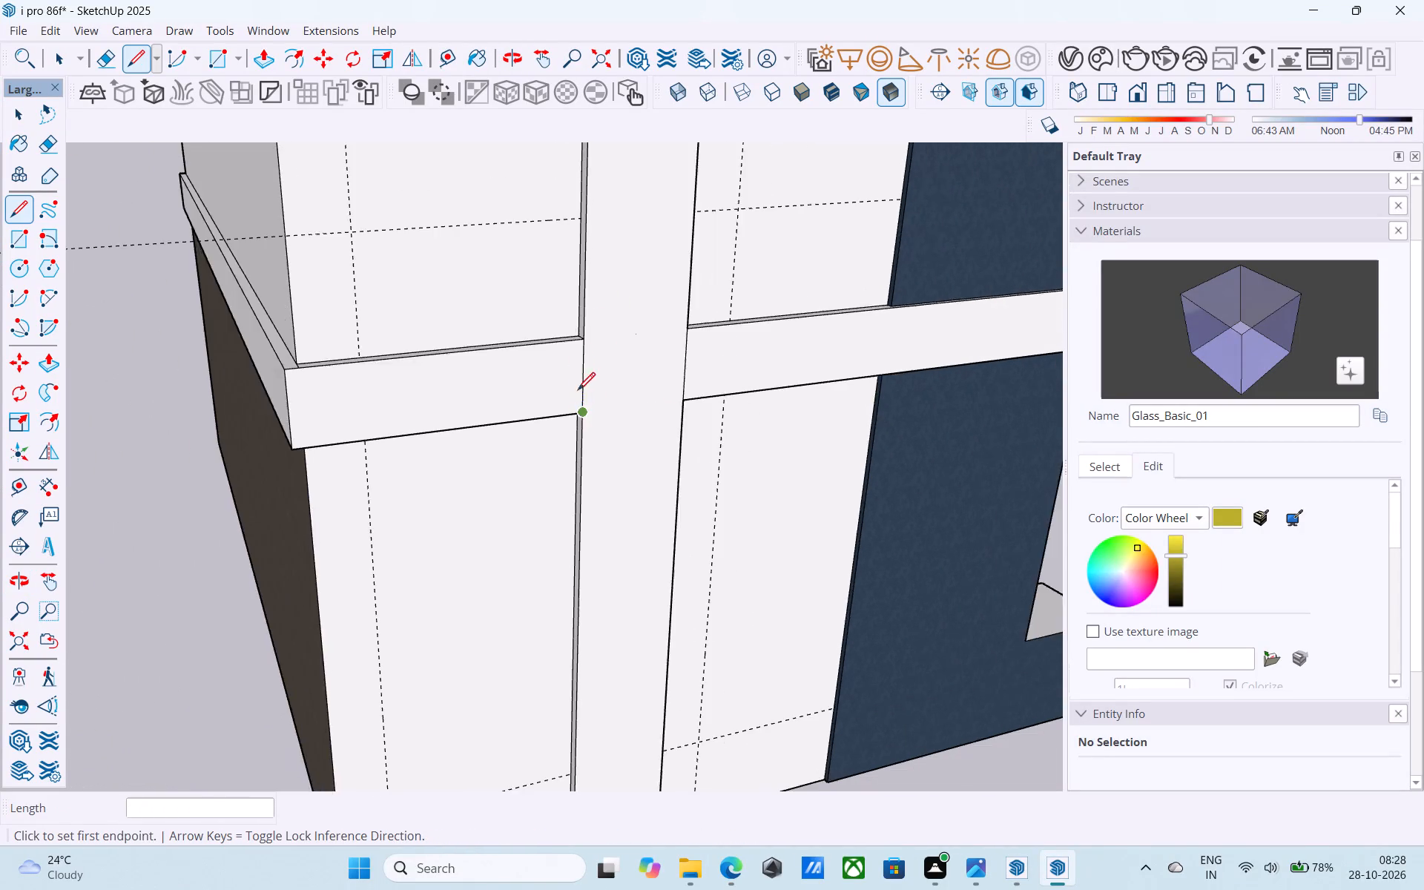
scroll(578, 392, "down", 9)
scroll(607, 301, "up", 1)
middle_click_drag(607, 301, 554, 556)
scroll(553, 556, "down", 1, "shift")
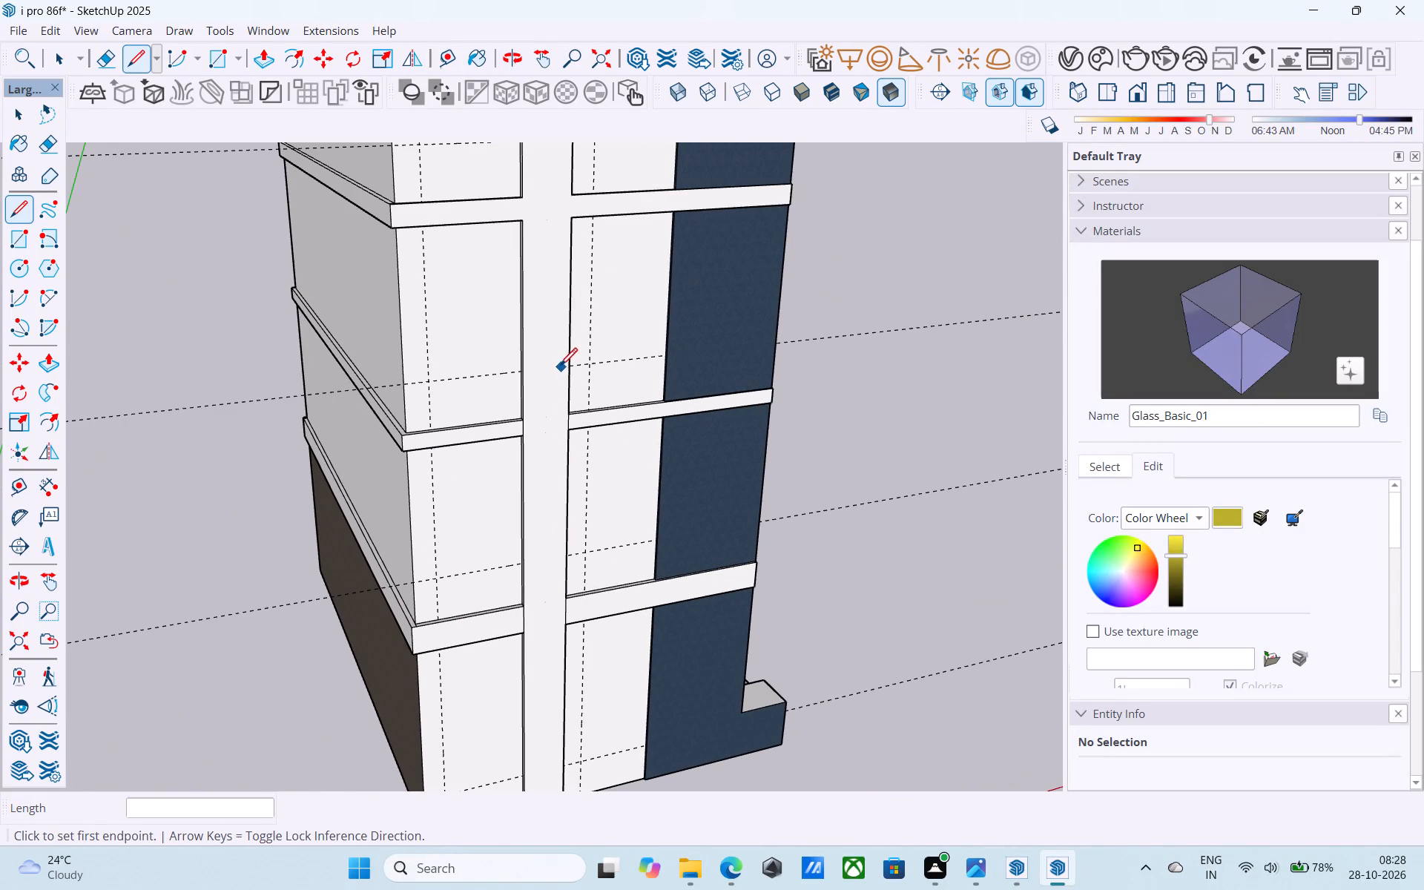
scroll(559, 366, "down", 1)
middle_click_drag(559, 366, 550, 540)
scroll(513, 417, "up", 10)
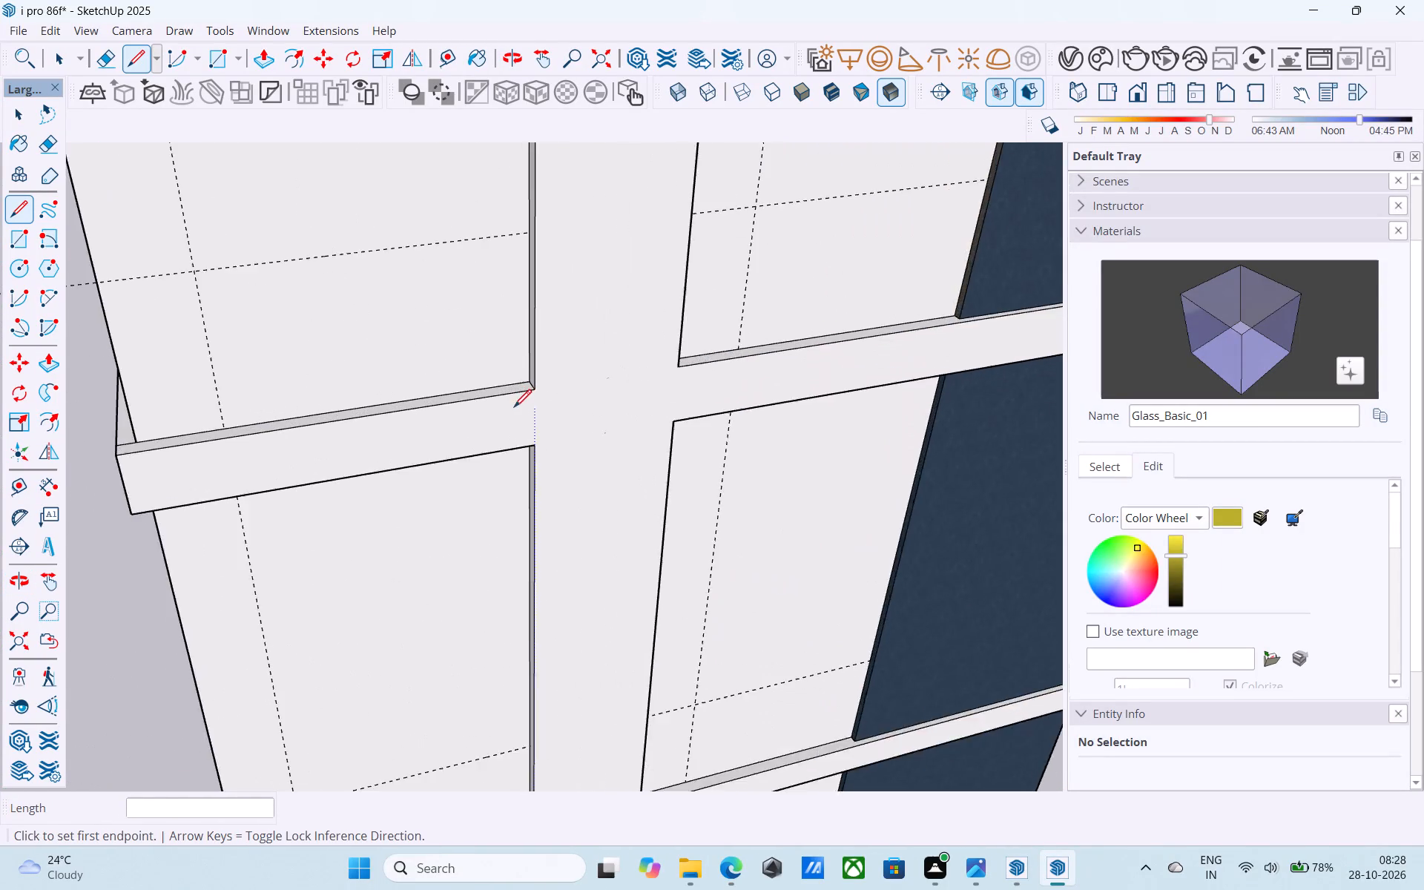
scroll(514, 409, "up", 3)
left_click(534, 389)
left_click(542, 455)
left_click(719, 355)
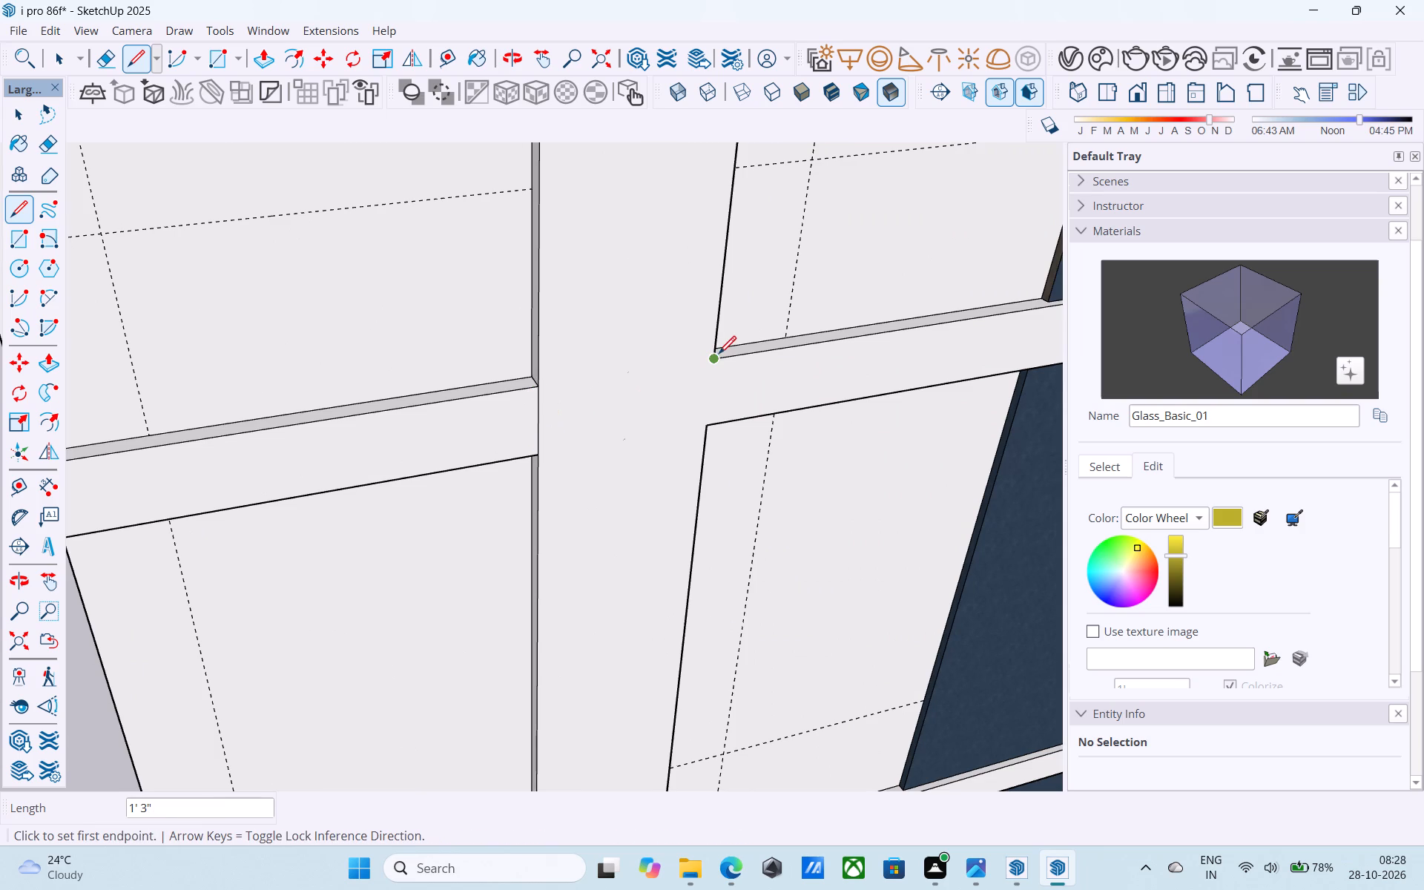
left_click(712, 426)
Extrude the full-height central vertical strip on the side wall outward by 6".
scroll(544, 403, "down", 9)
scroll(429, 410, "up", 1)
scroll(429, 410, "down", 2)
scroll(615, 356, "up", 1)
scroll(615, 356, "down", 4)
middle_click_drag(593, 398, 540, 398, "shift")
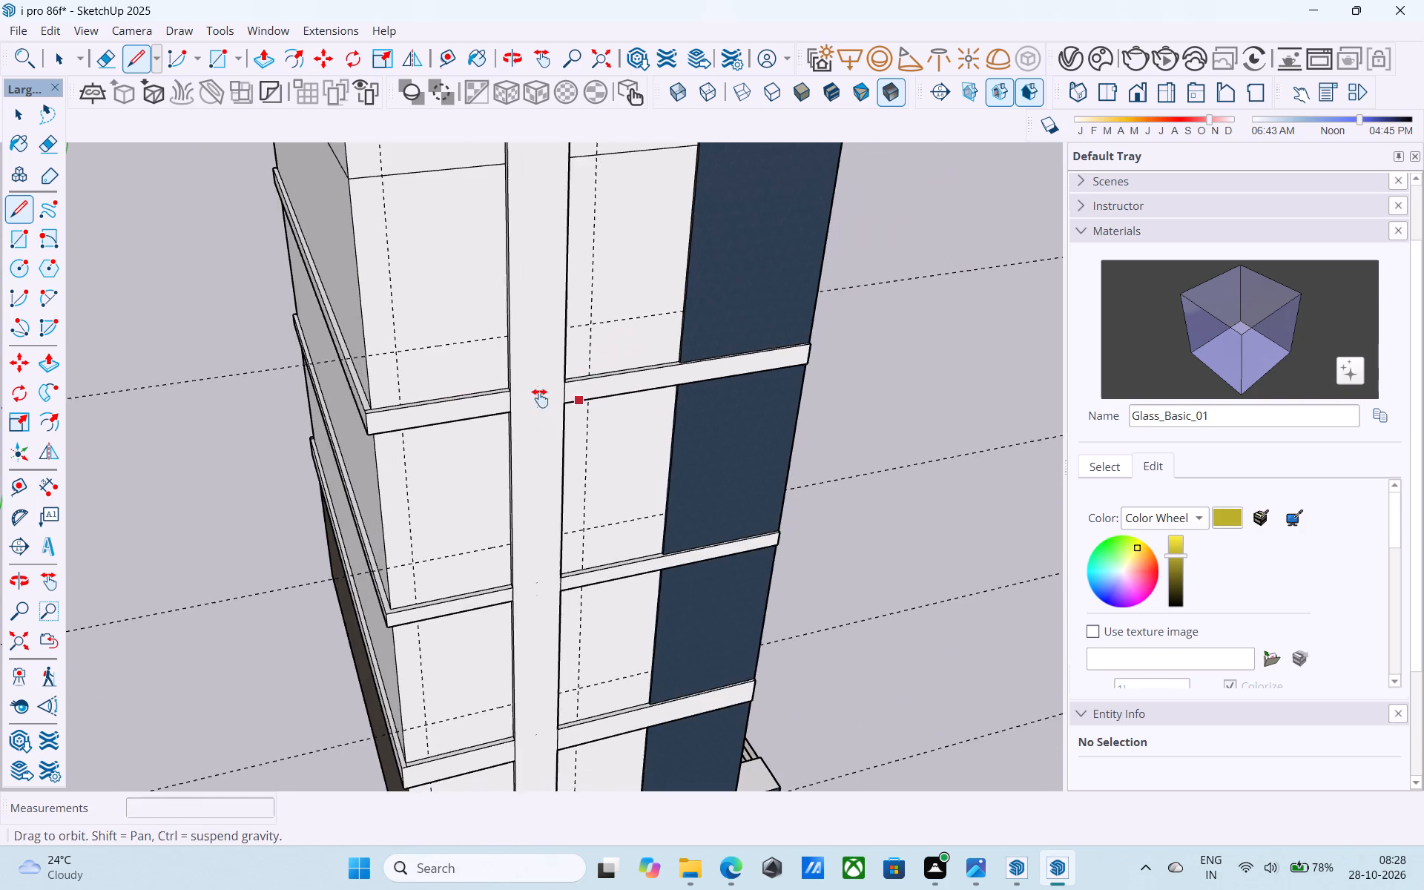
middle_click_drag(540, 398, 533, 398, "shift")
scroll(515, 380, "down", 5)
key("space")
left_click(495, 367)
scroll(495, 365, "up", 3)
key("p")
left_click(495, 365)
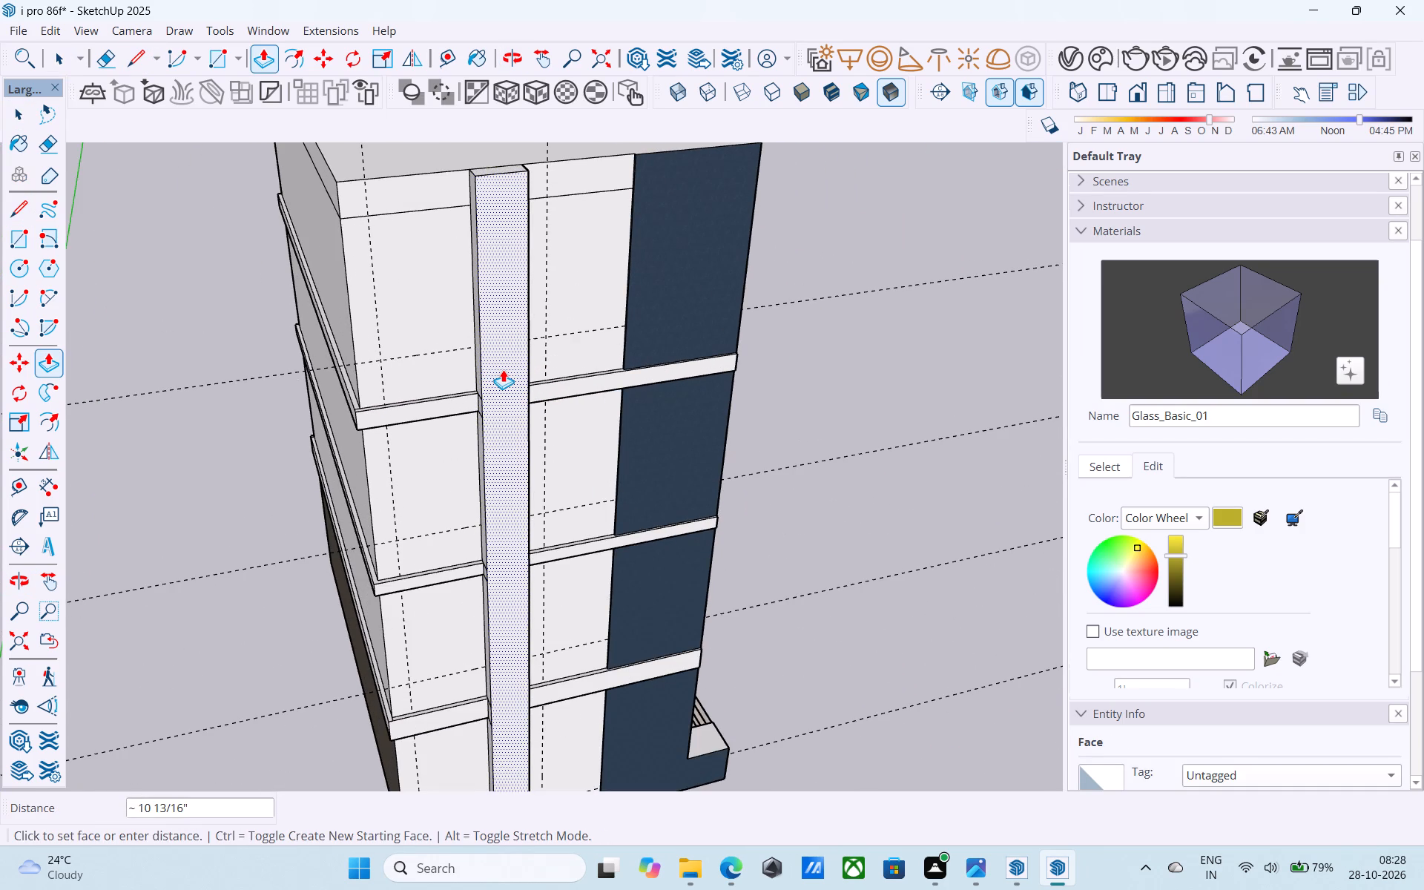
type("6\"")
key("Return")
Examine the projected central strip and the floor bands from several angles around the building.
scroll(500, 334, "down", 6)
middle_click_drag(533, 358, 728, 369)
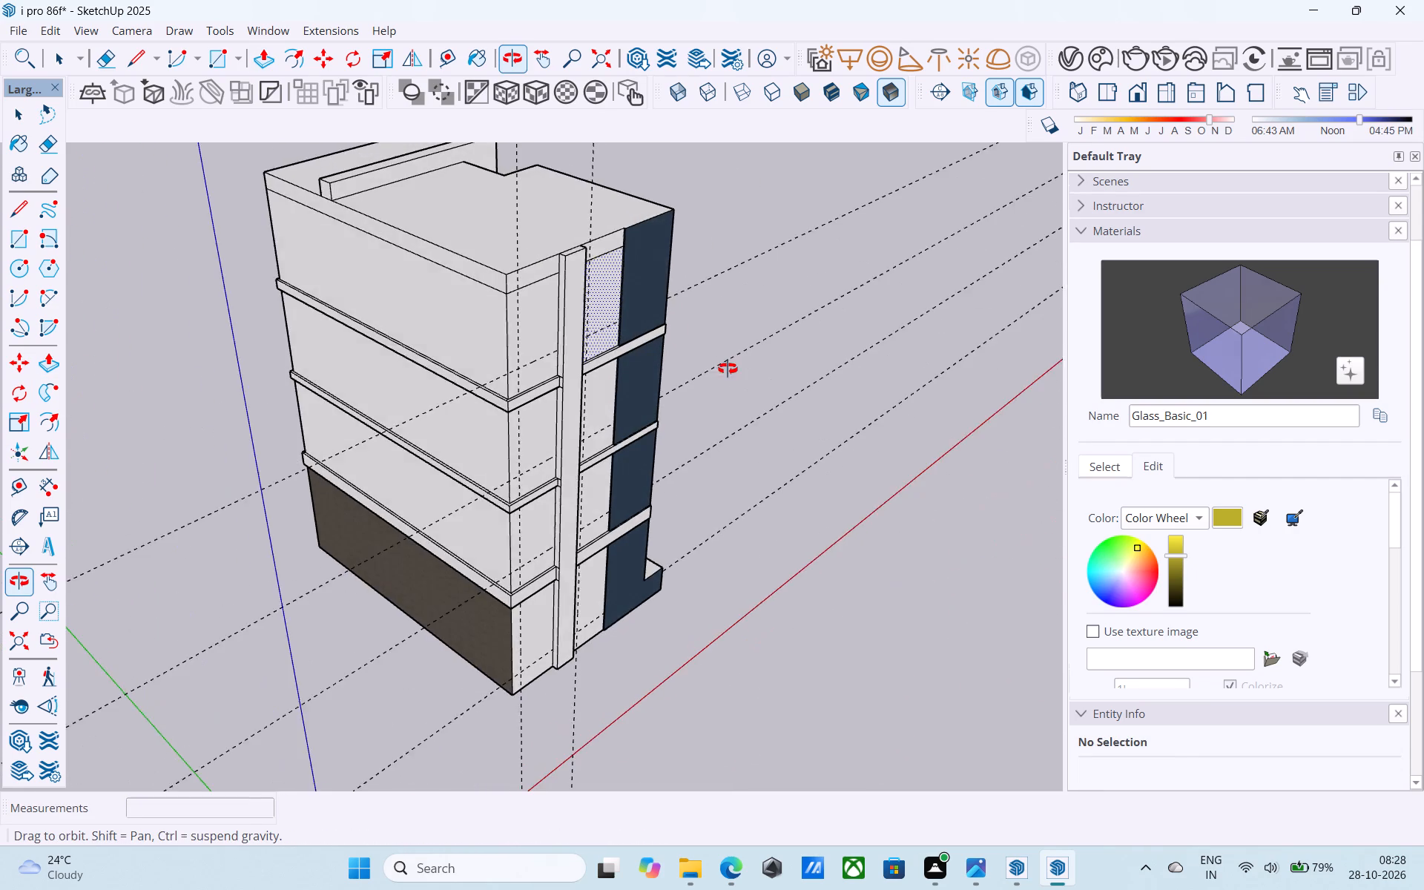
middle_click_drag(728, 369, 708, 360)
middle_click_drag(631, 393, 572, 377)
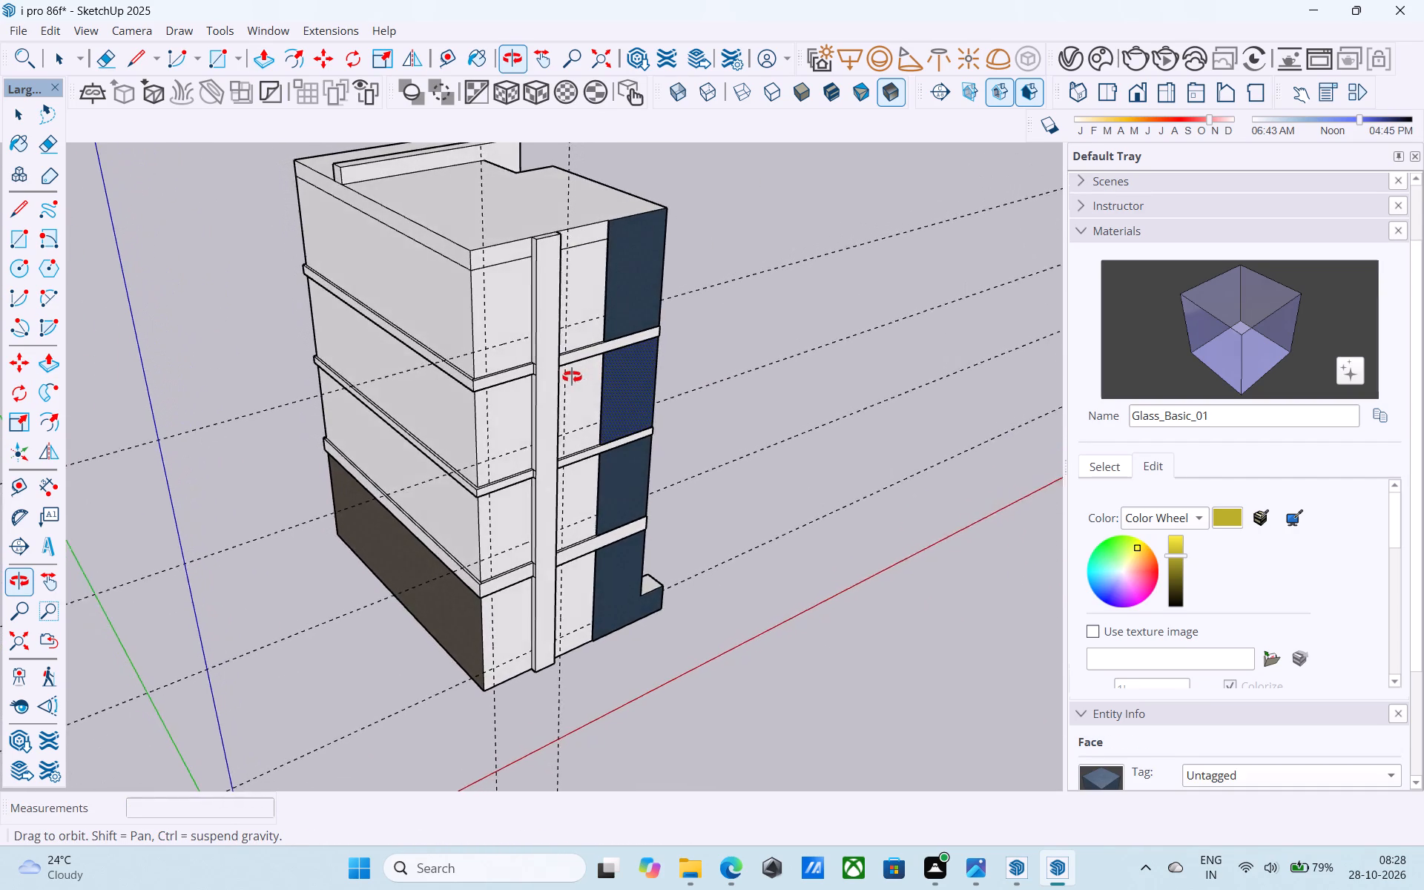
middle_click_drag(572, 377, 550, 377)
scroll(447, 561, "down", 2)
middle_click_drag(442, 558, 350, 549)
scroll(496, 322, "up", 4)
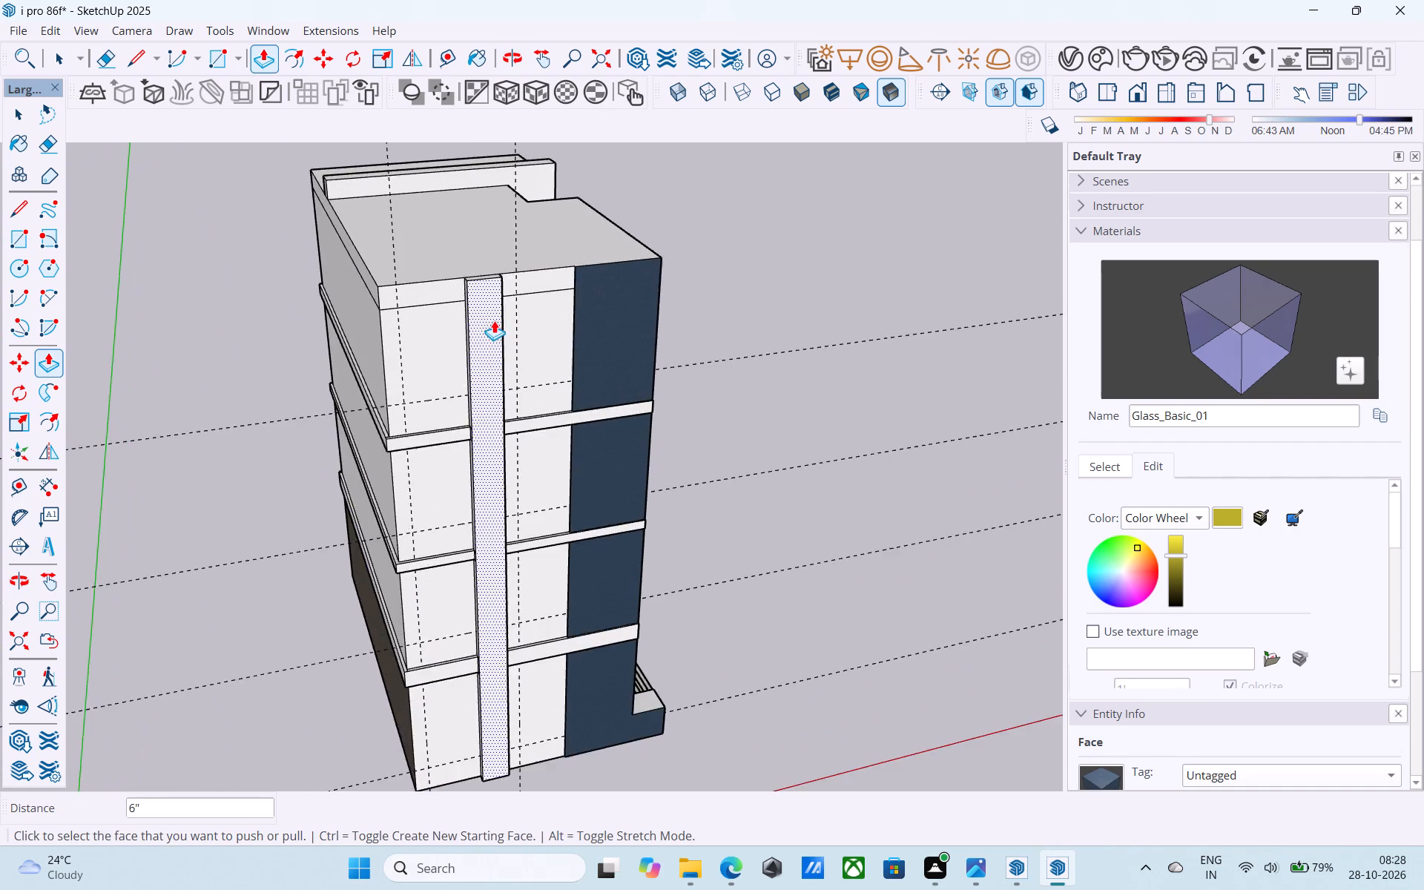
scroll(493, 321, "up", 4)
Offset the top-storey white panel's outline inward by 6", on the strip's side away from the dark blue wall.
key("space")
scroll(492, 323, "down", 3)
middle_click_drag(492, 323, 505, 426, "shift")
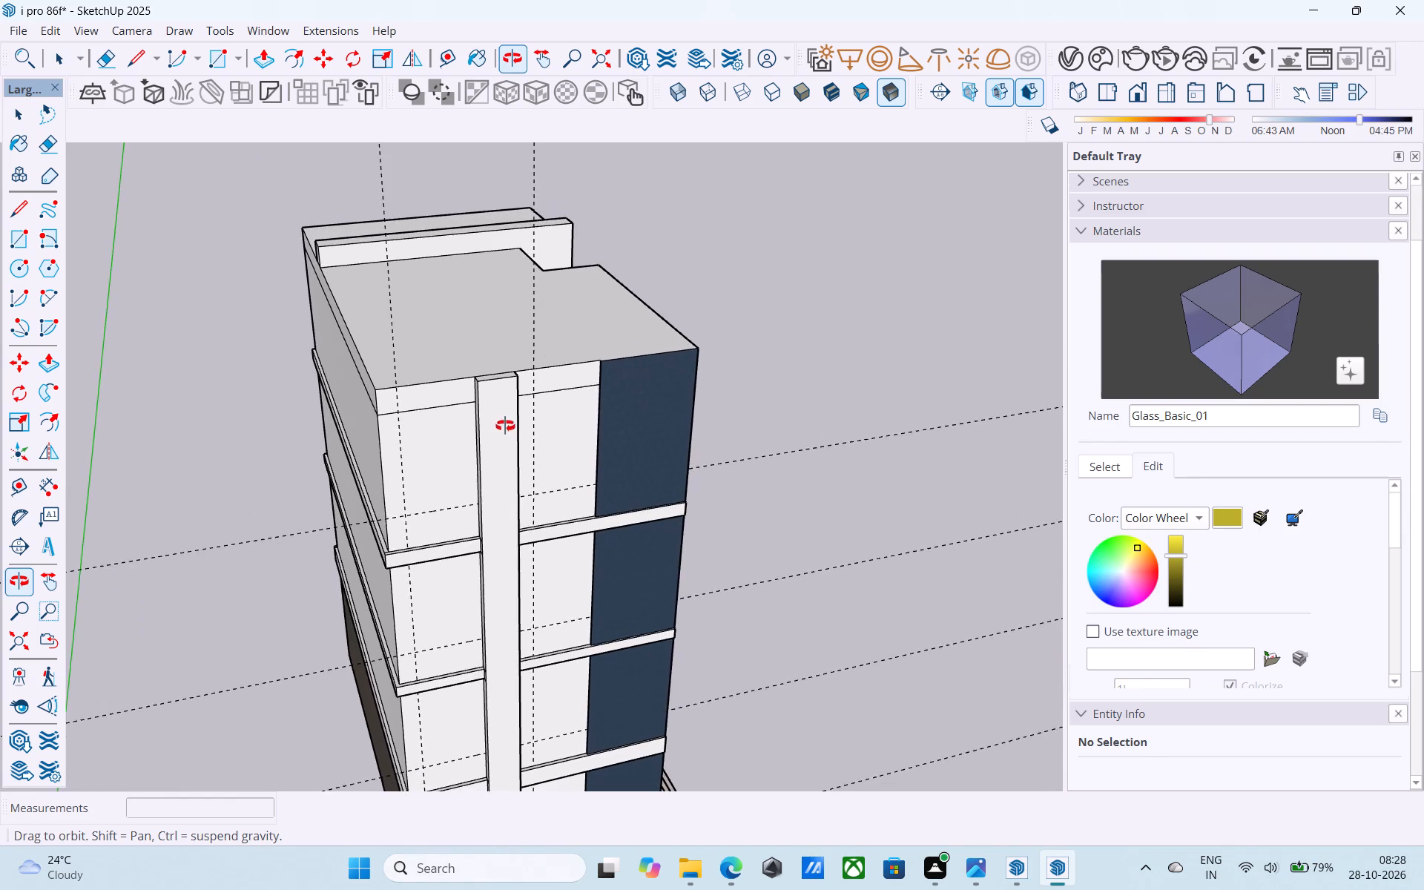
middle_click_drag(505, 426, 471, 349, "shift")
middle_click_drag(475, 357, 488, 403, "shift")
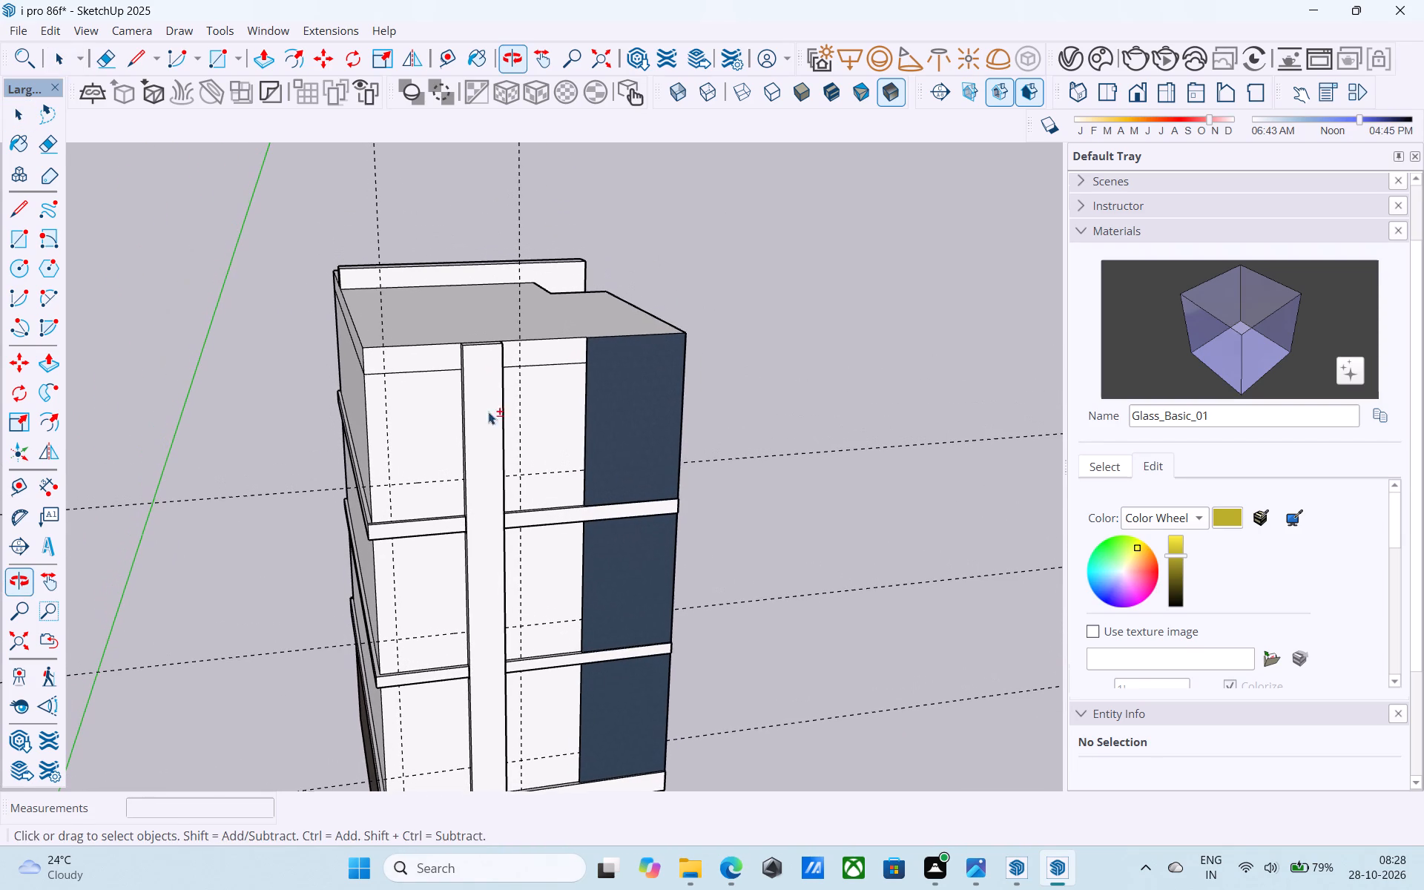
left_click(408, 468)
scroll(418, 461, "up", 2)
key("f")
left_click(418, 461)
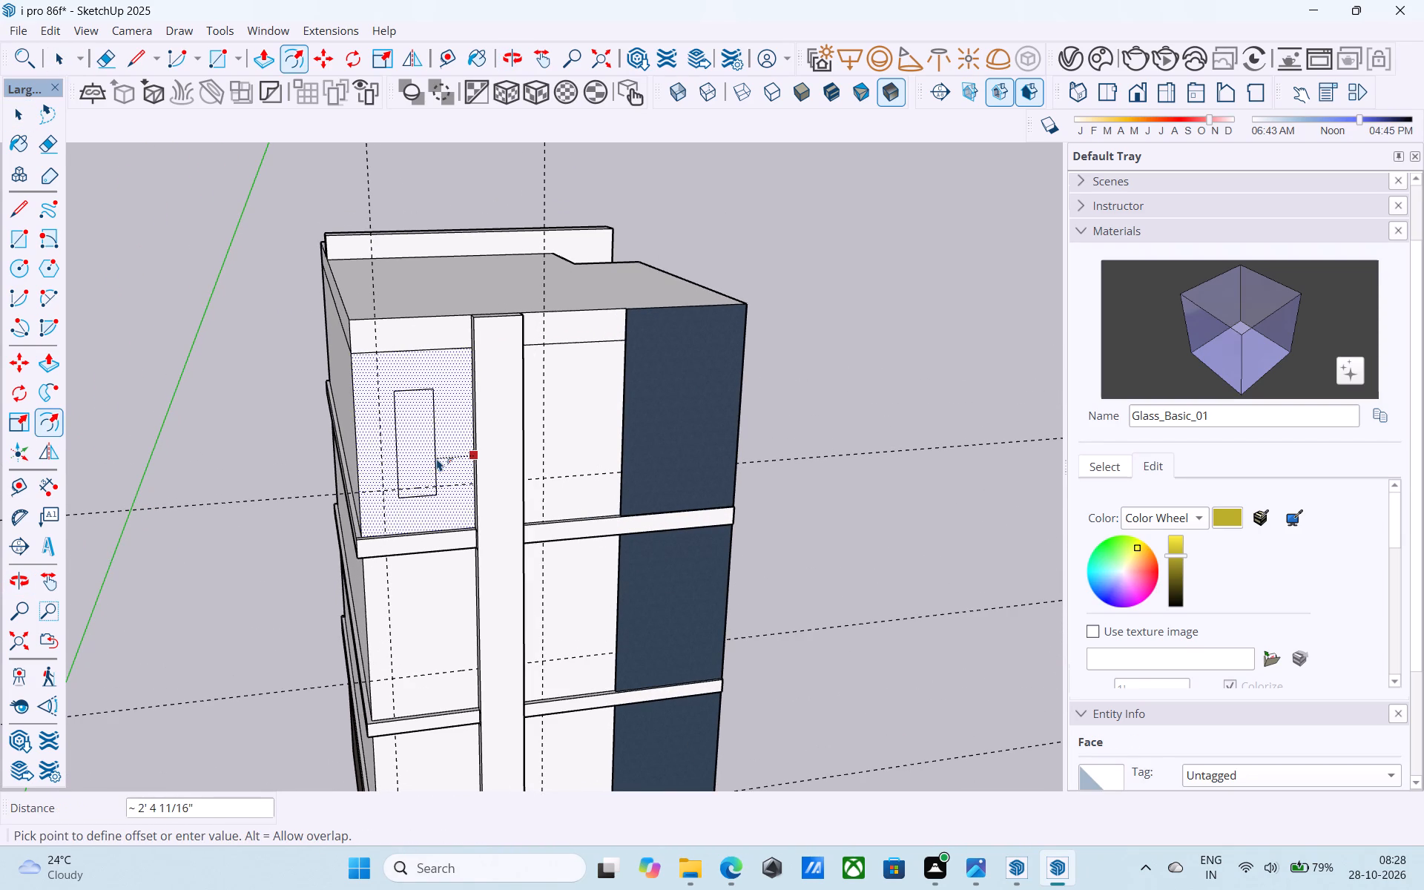
type("6\"")
key("Return")
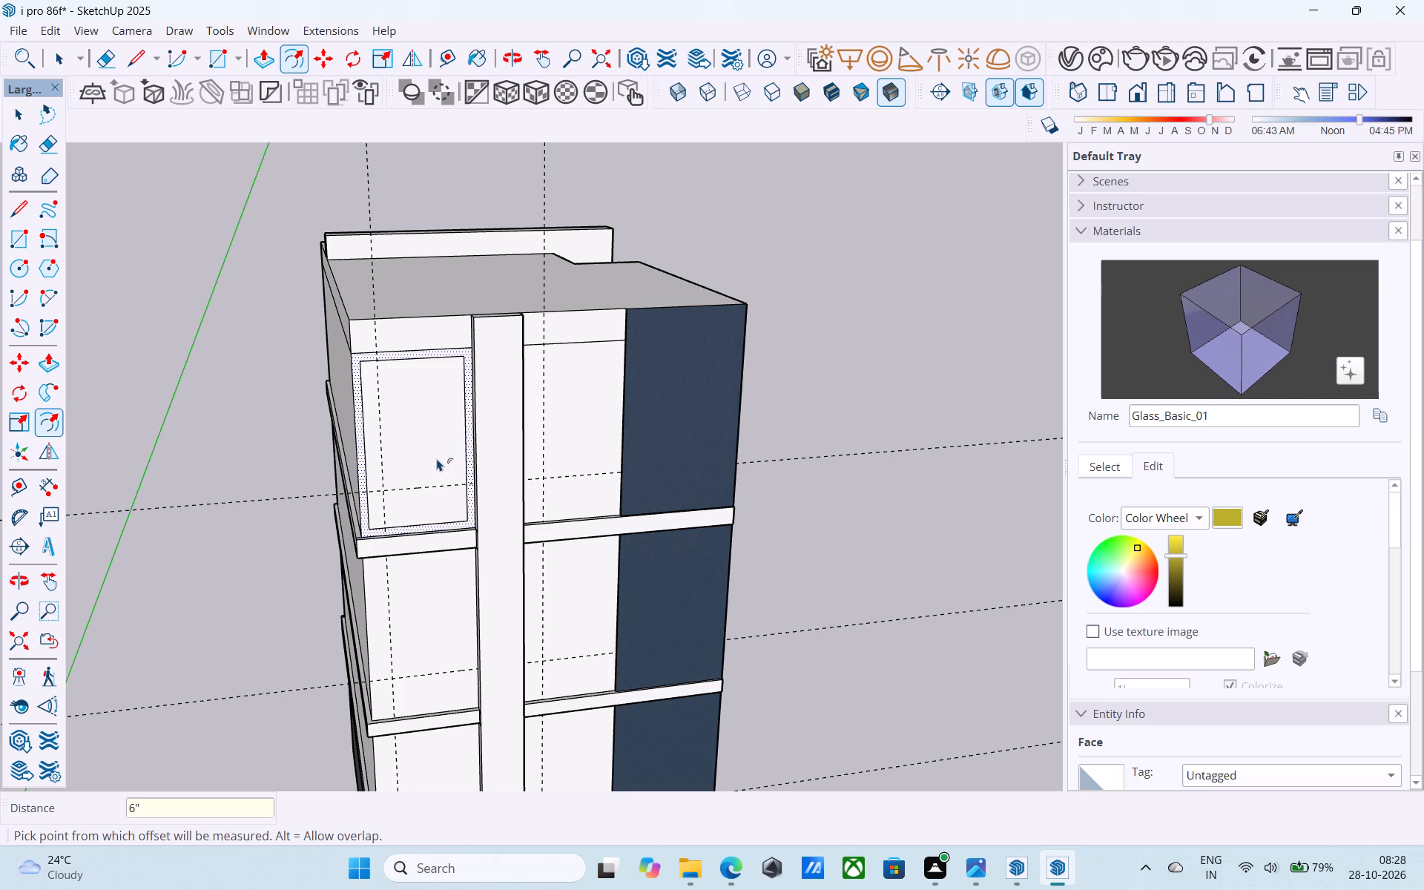
key("space")
Offset the outline of the top-storey white panel between the strip and the dark blue wall inward by 6".
left_click(552, 474)
middle_click_drag(550, 476, 316, 432)
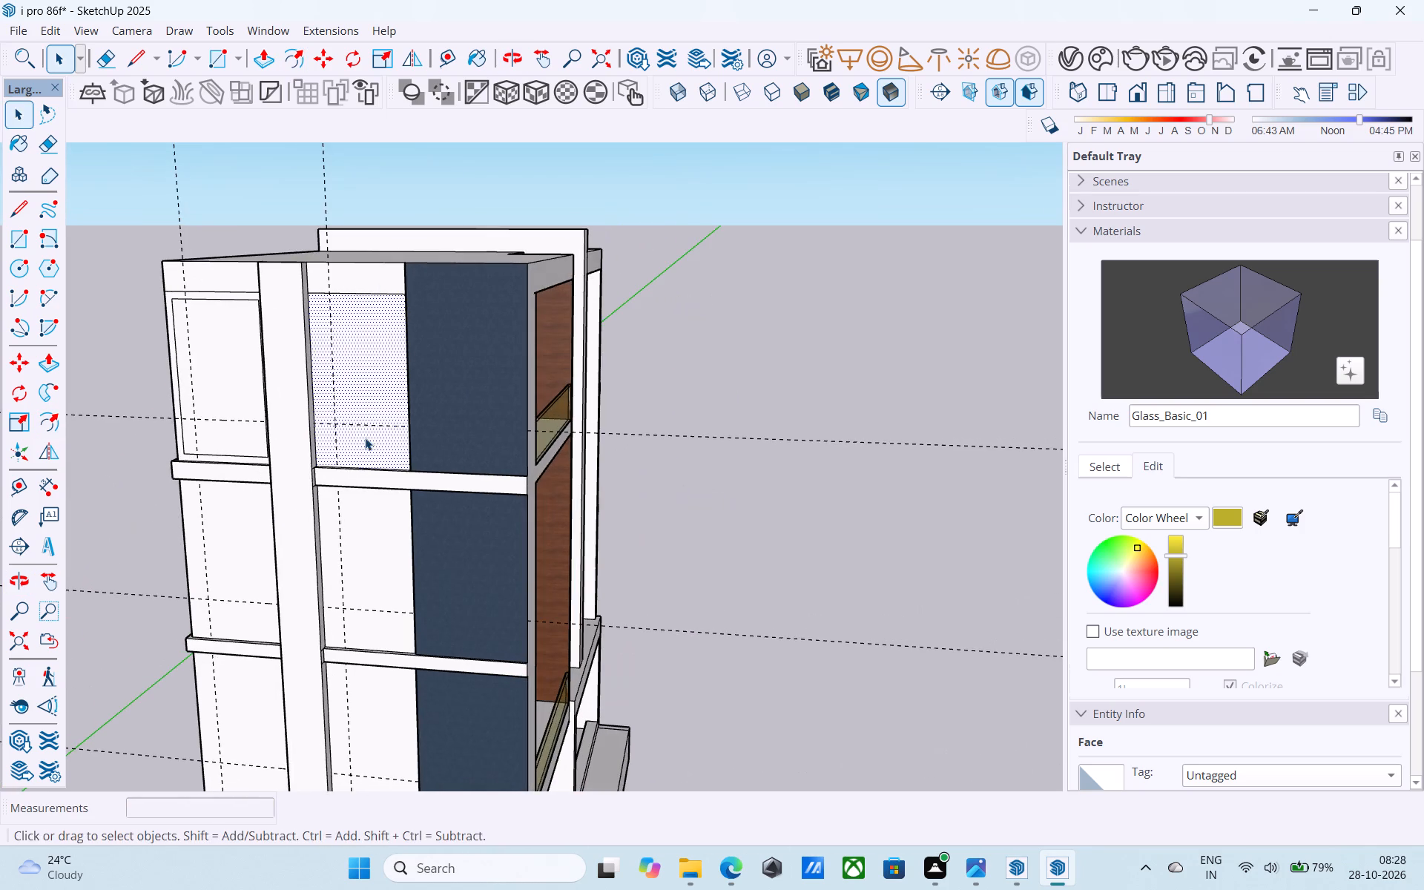
middle_click_drag(359, 431, 369, 430, "shift")
key("f")
scroll(368, 428, "up", 2)
left_click(368, 427)
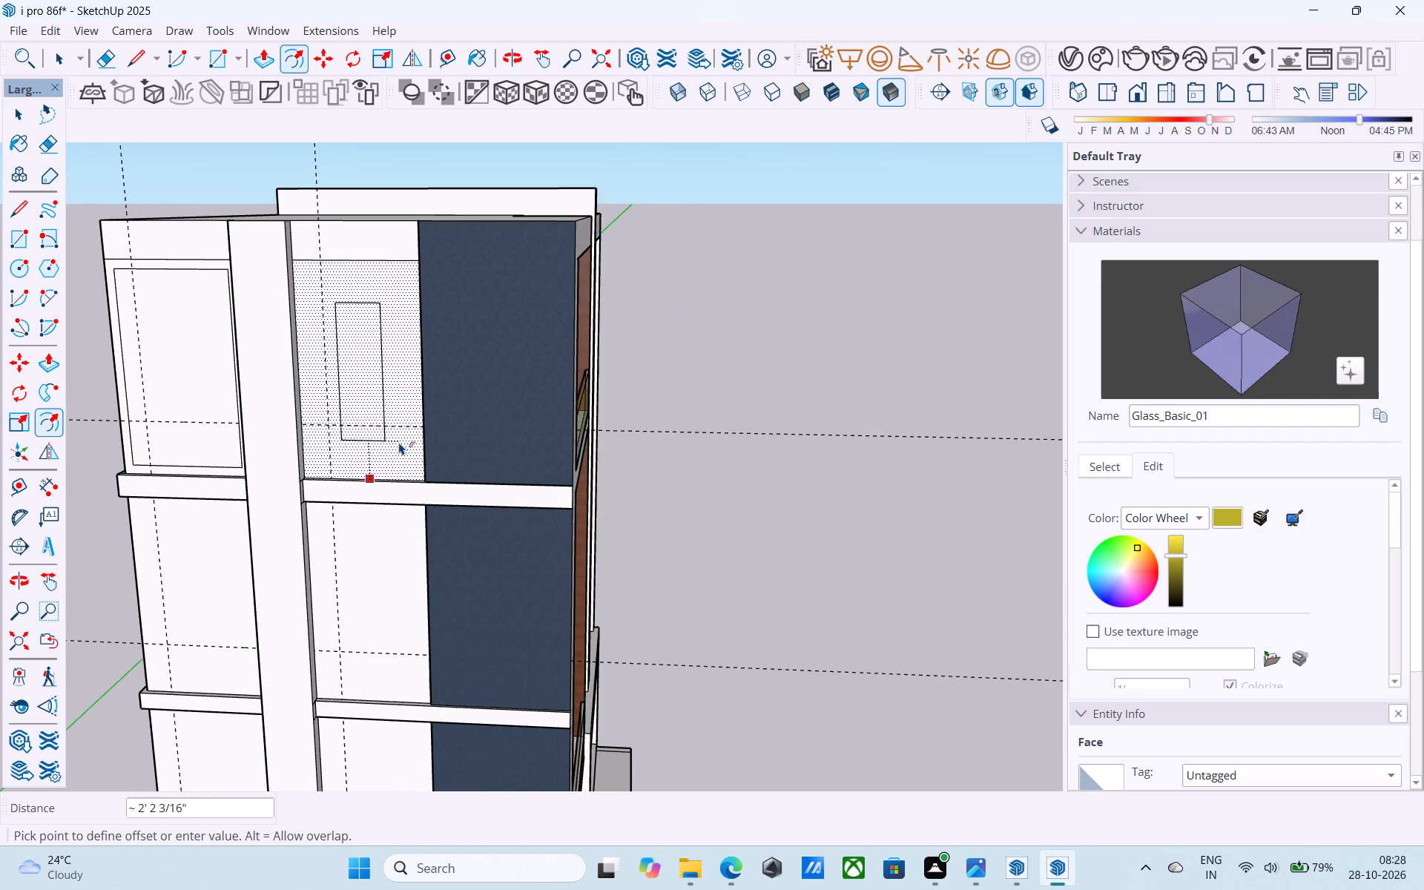
type("6\"")
key("Return")
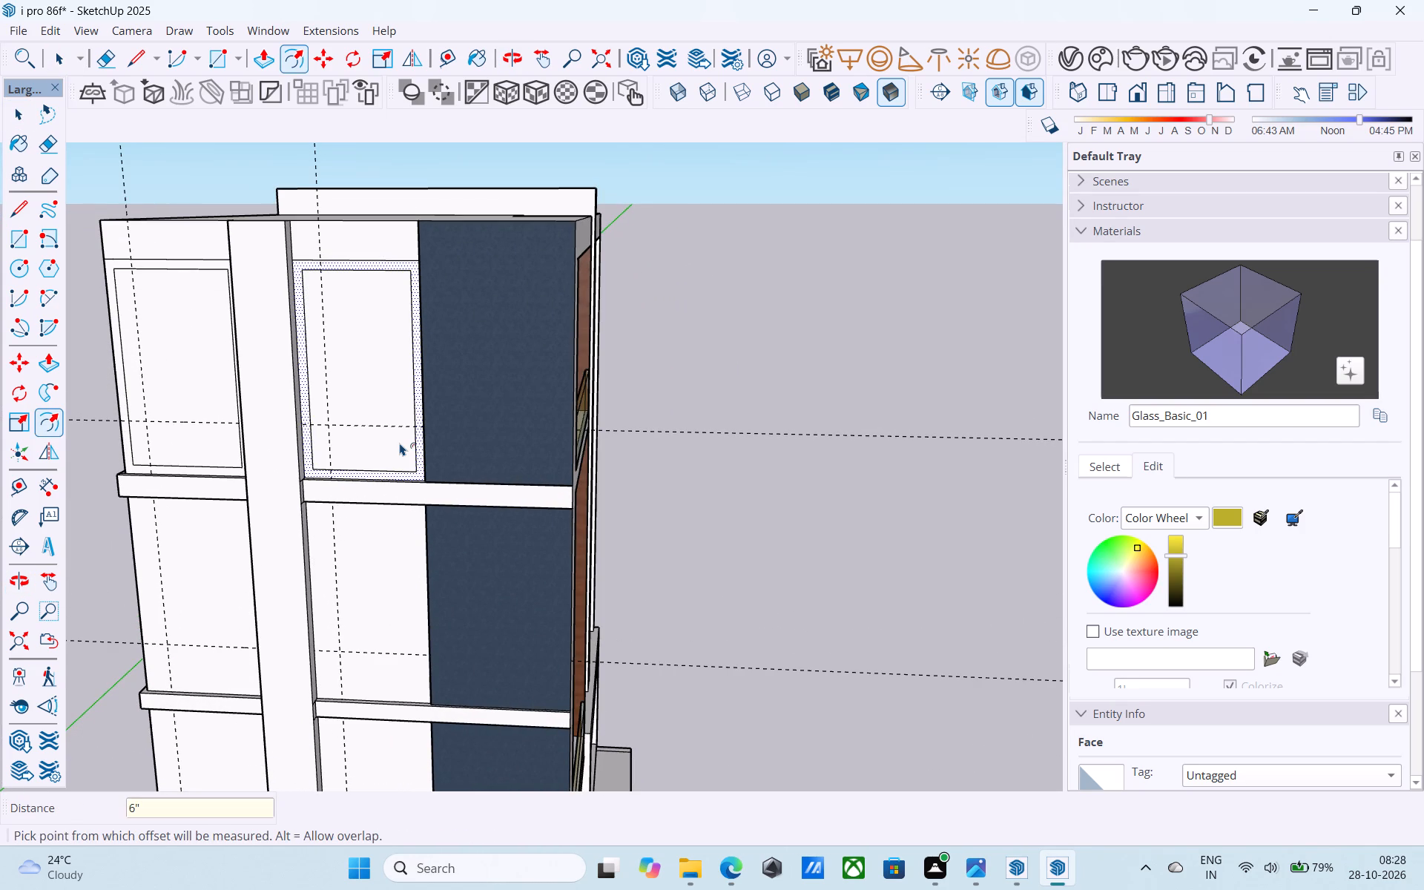
key("space")
Offset the outer white panel of the second storey from the top inward by 6".
scroll(437, 432, "down", 8)
middle_click_drag(395, 455, 429, 343, "shift")
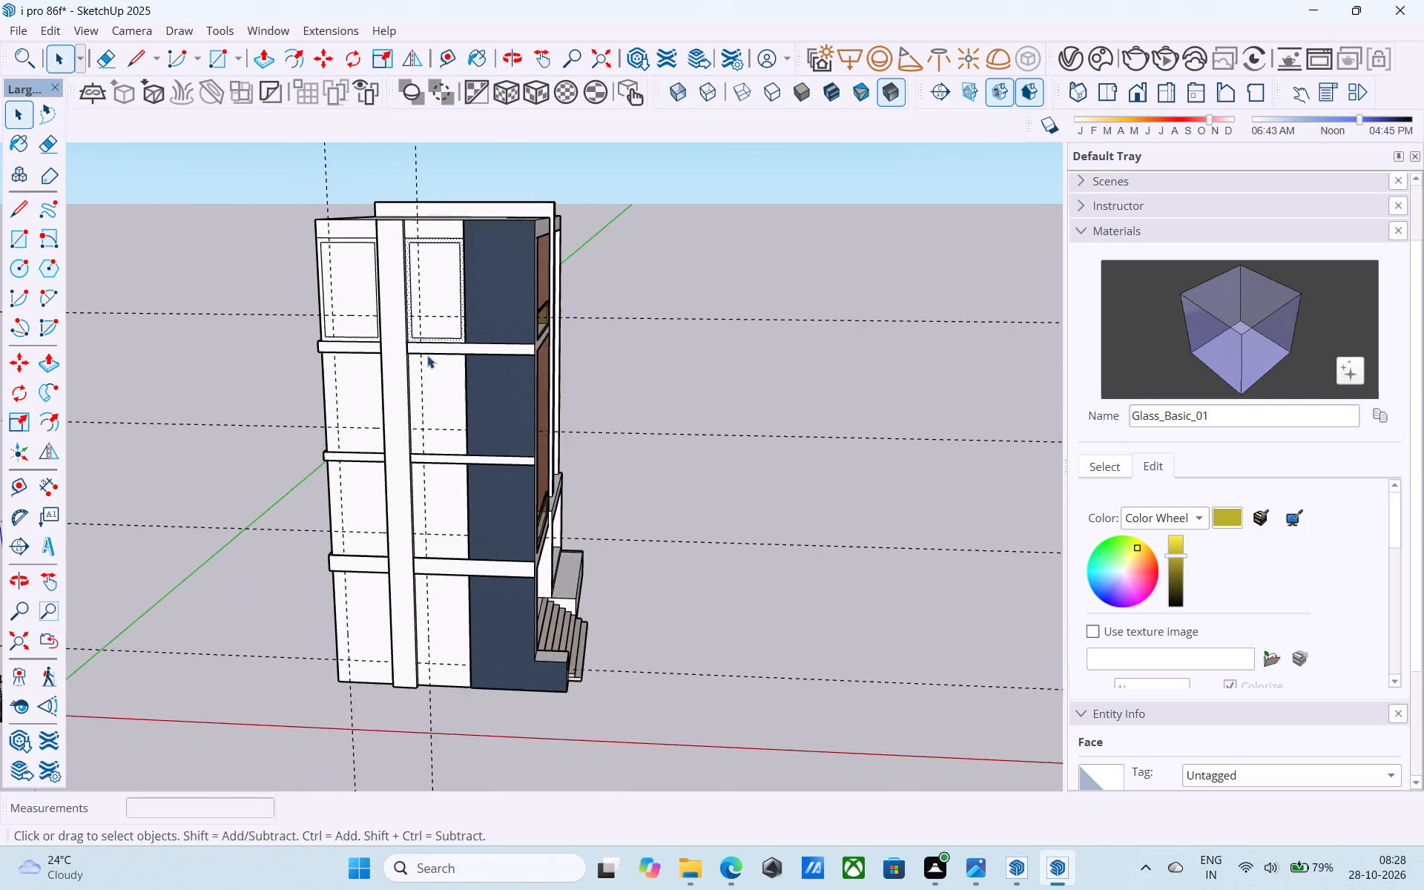
scroll(405, 385, "up", 4)
left_click(349, 397)
scroll(334, 408, "up", 3)
key("f")
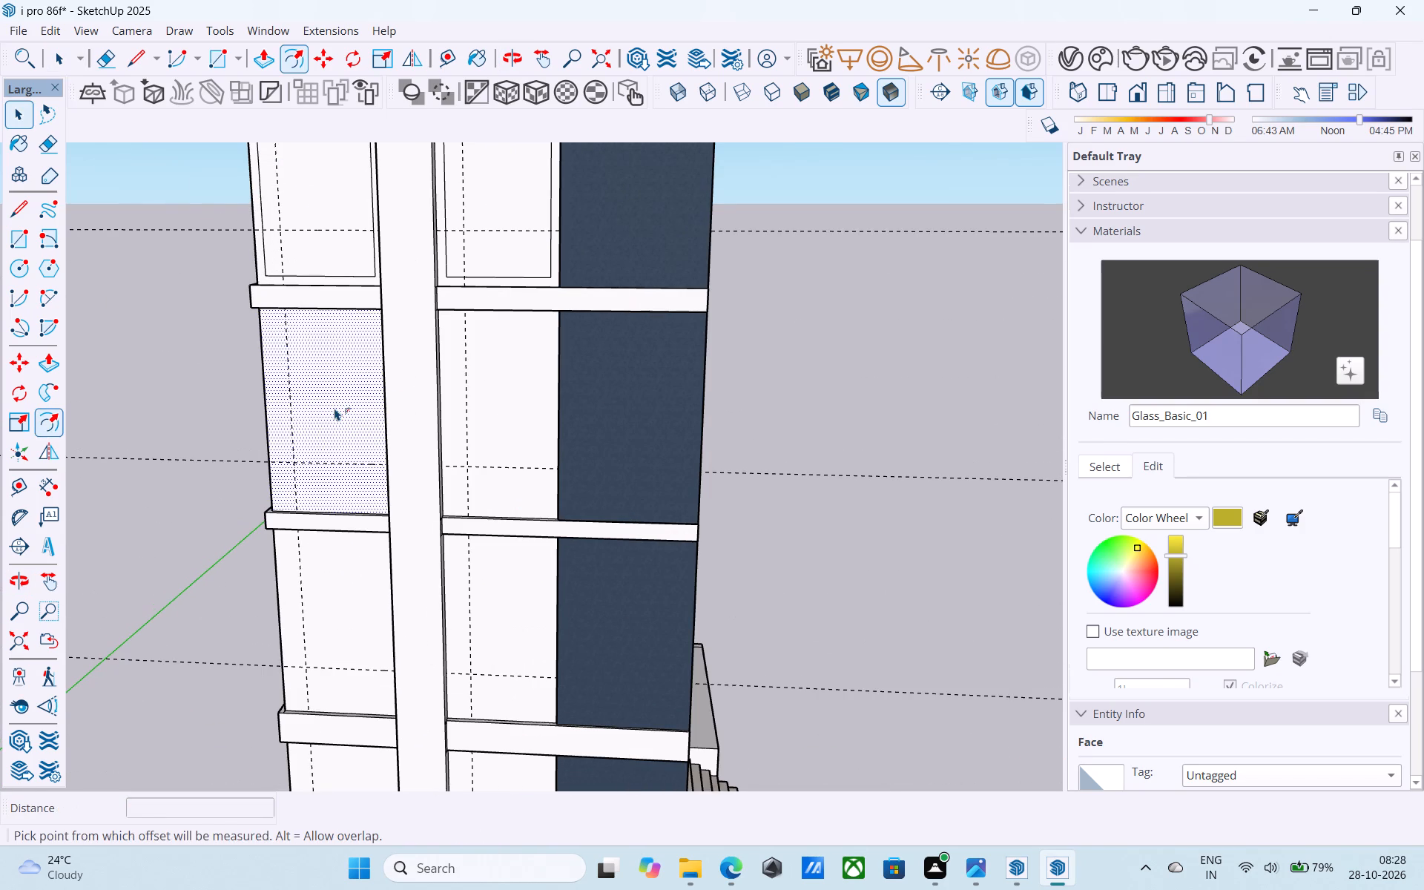
left_click(334, 408)
type("6\"")
key("Return")
key("space")
Offset the white panel beside the dark blue wall on the second storey from the top inward by 6".
left_click(502, 435)
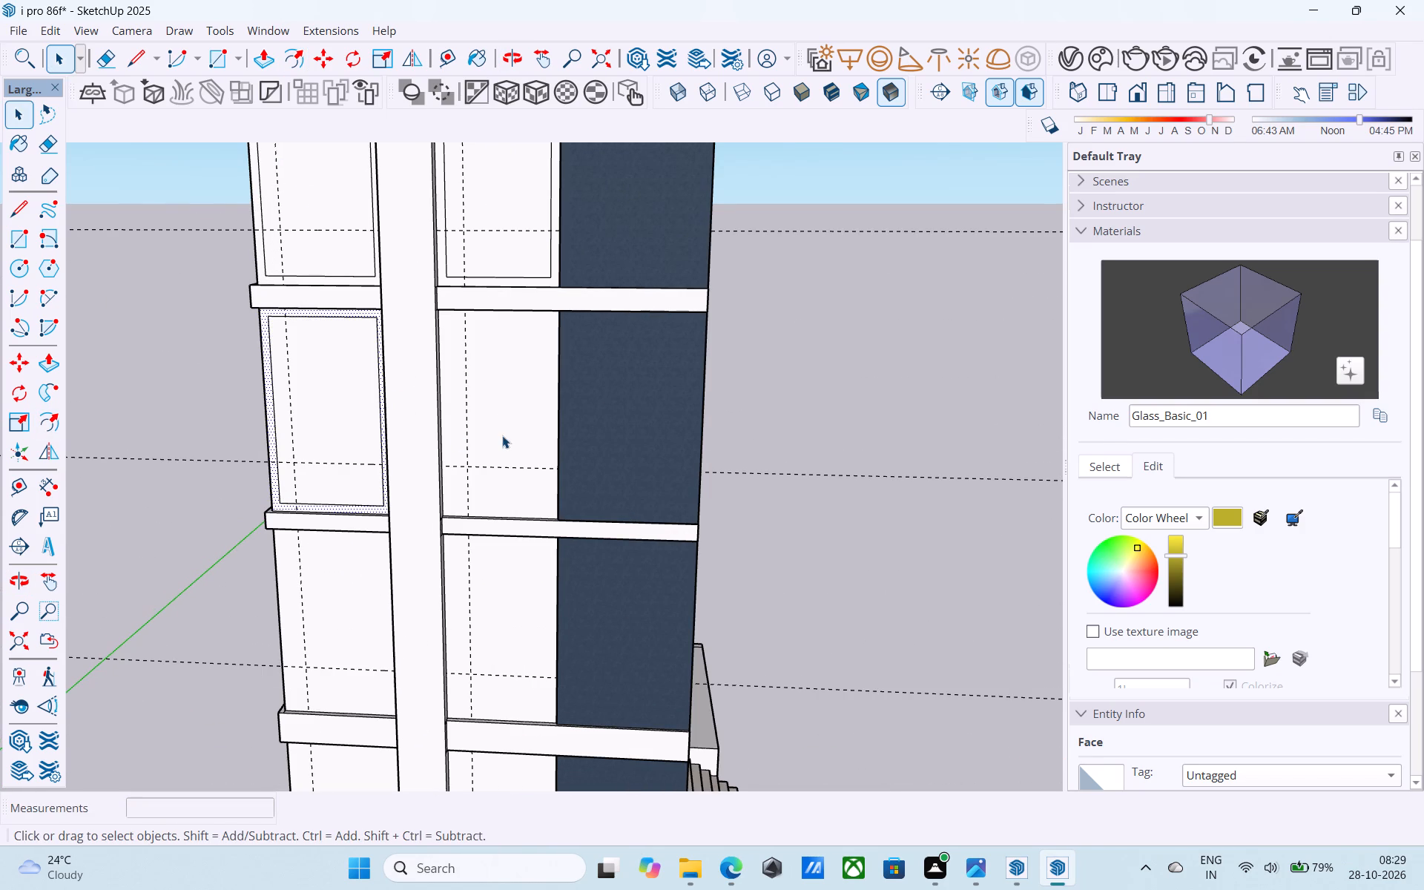
key("f")
left_click(501, 435)
key("6")
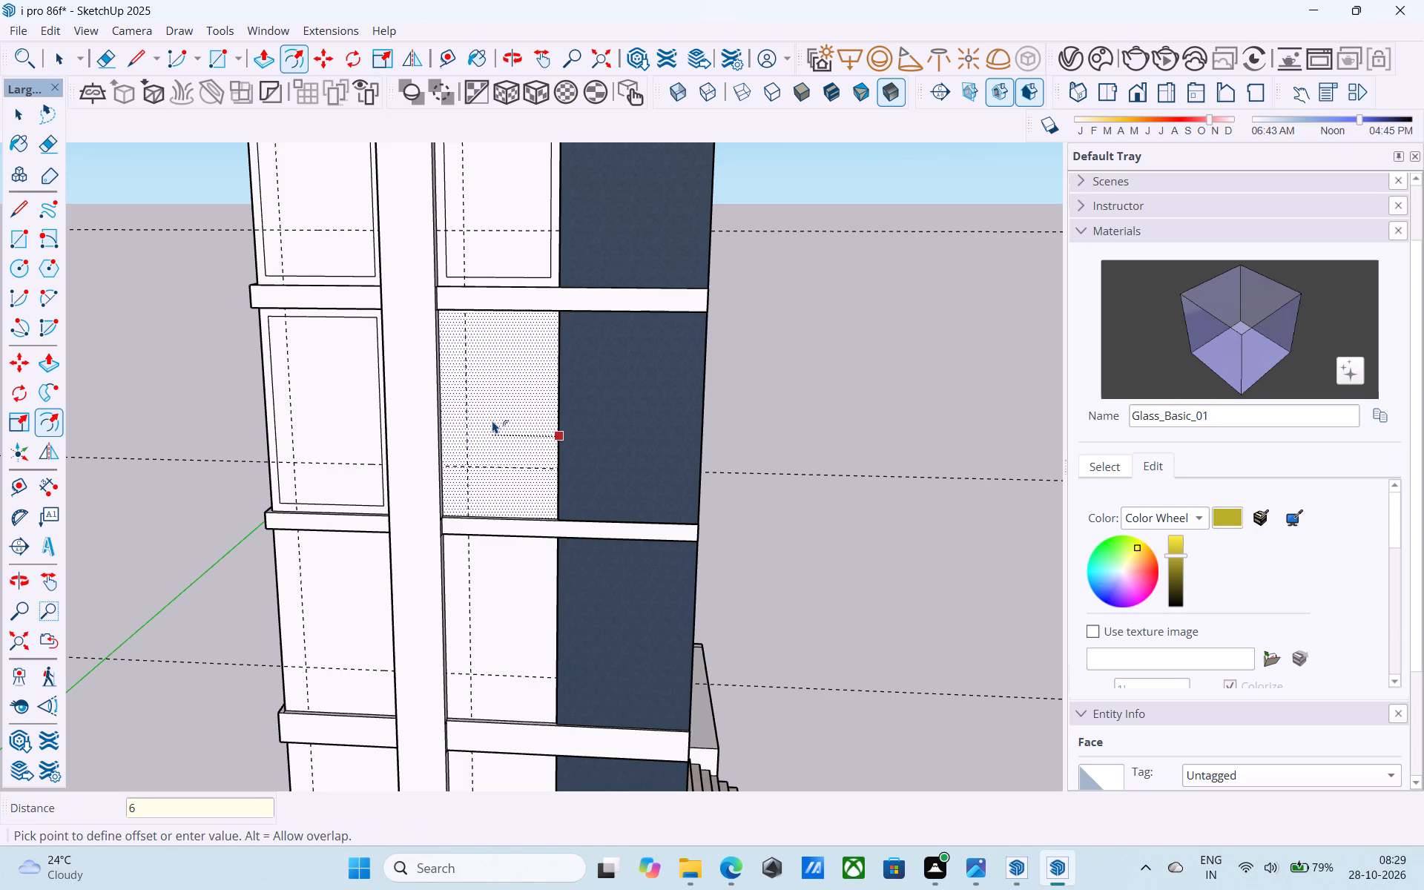
key("shift+quotedbl")
key("Return")
key("space")
Offset the outer white panel of the storey directly above the ground floor inward by 6".
scroll(492, 421, "down", 4)
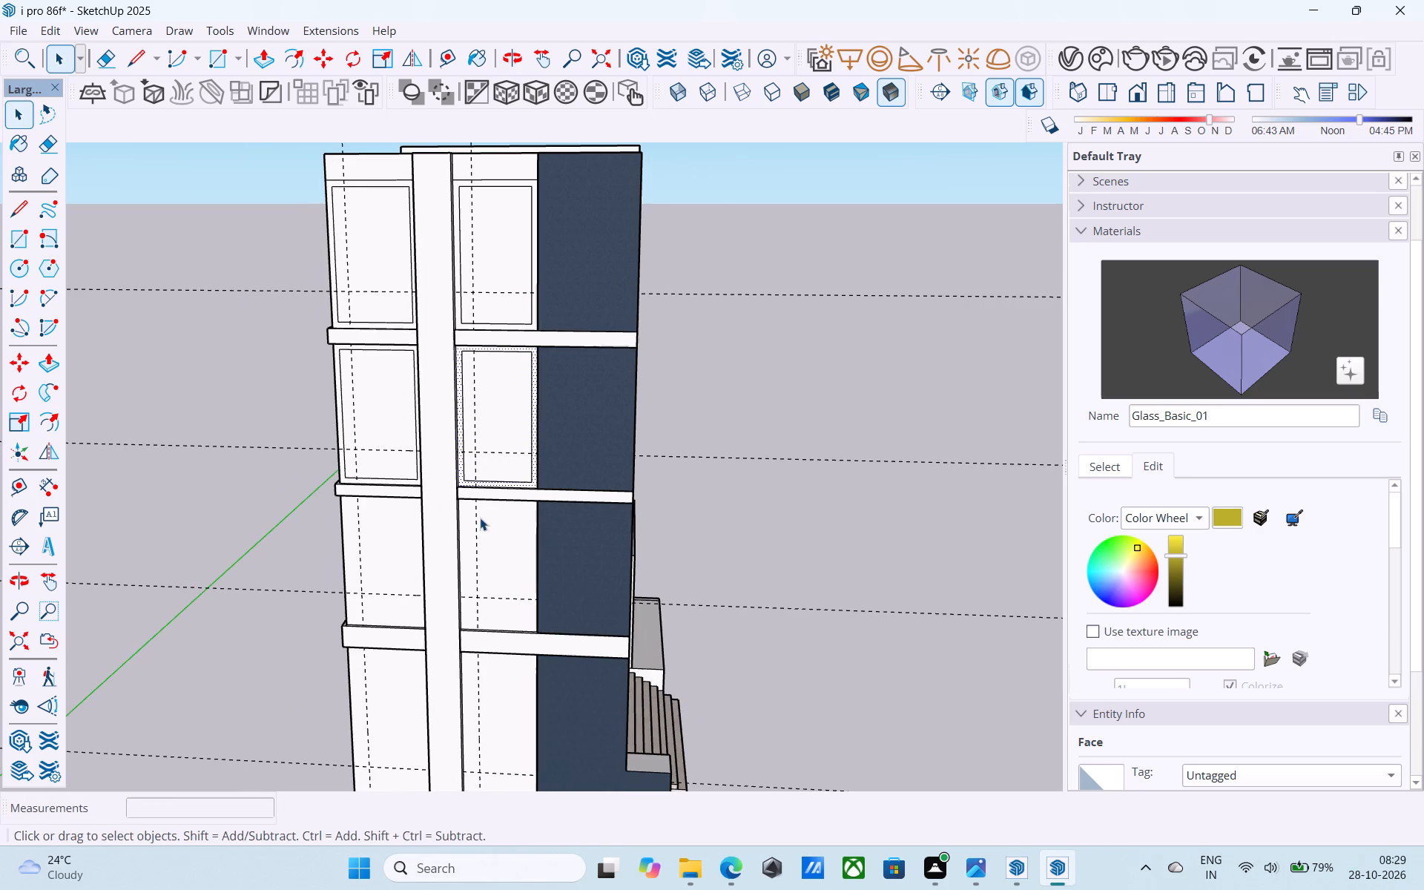
middle_click_drag(480, 518, 497, 463)
left_click(384, 507)
scroll(383, 507, "up", 1)
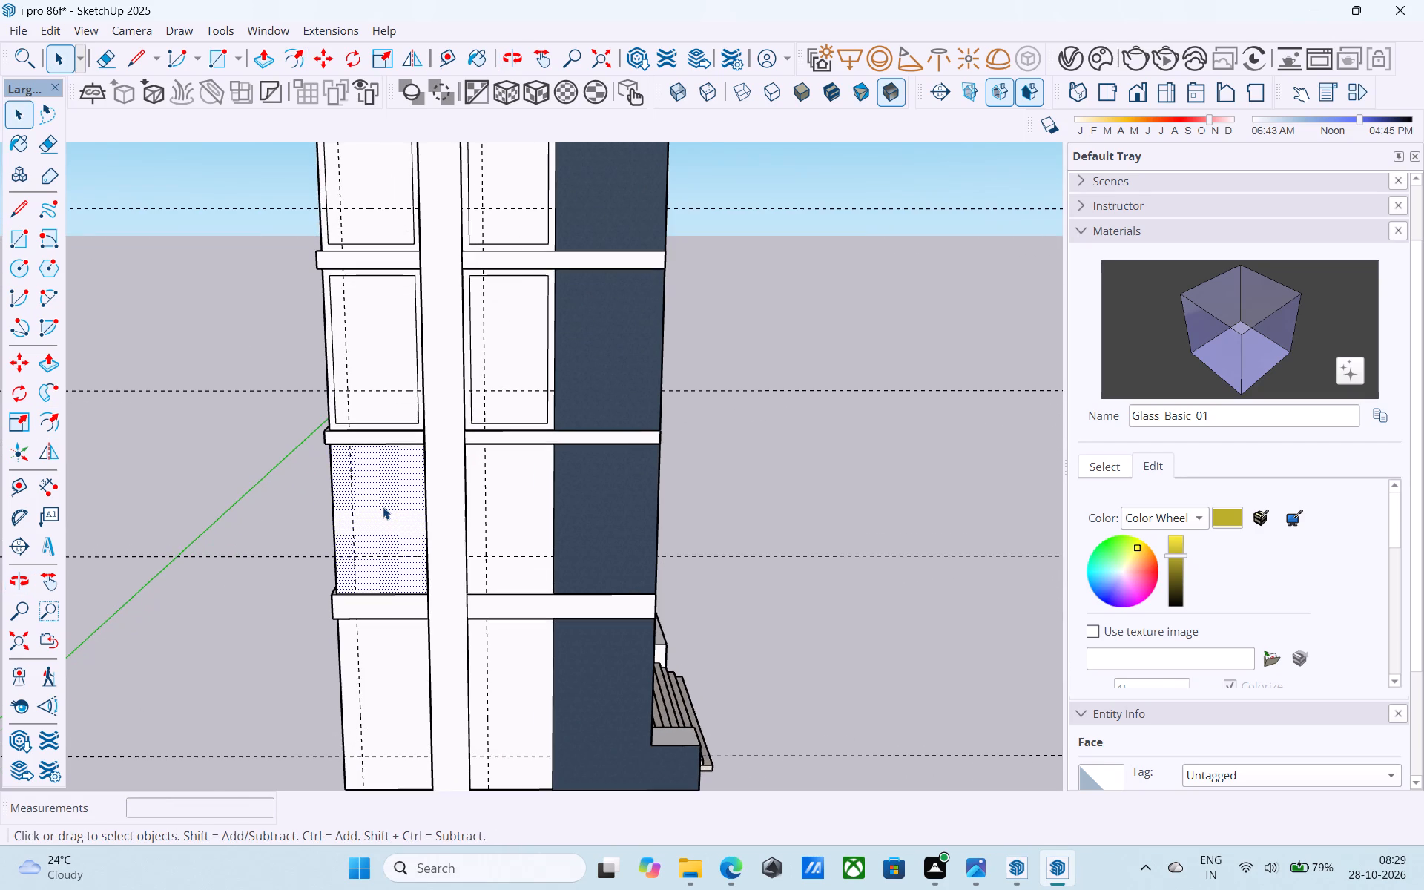
key("f")
left_click(383, 507)
type("6\"")
key("Return")
scroll(352, 512, "down", 6)
key("space")
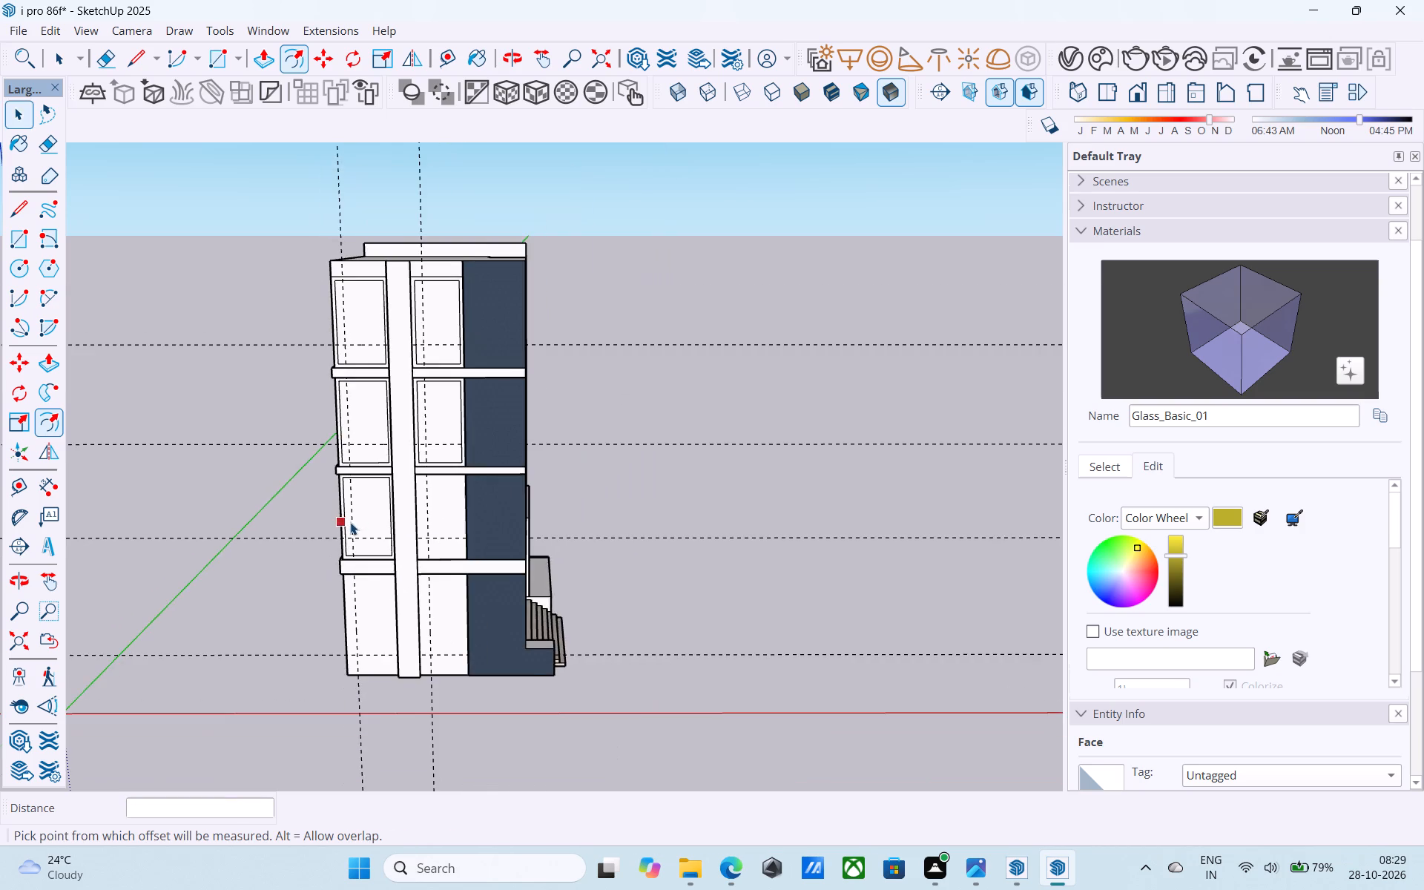
Offset the white panel beside the dark blue wall, one storey above the ground floor, inward by 6".
middle_click_drag(354, 524, 423, 534)
scroll(528, 564, "up", 7)
left_click(441, 514)
scroll(439, 514, "up", 3)
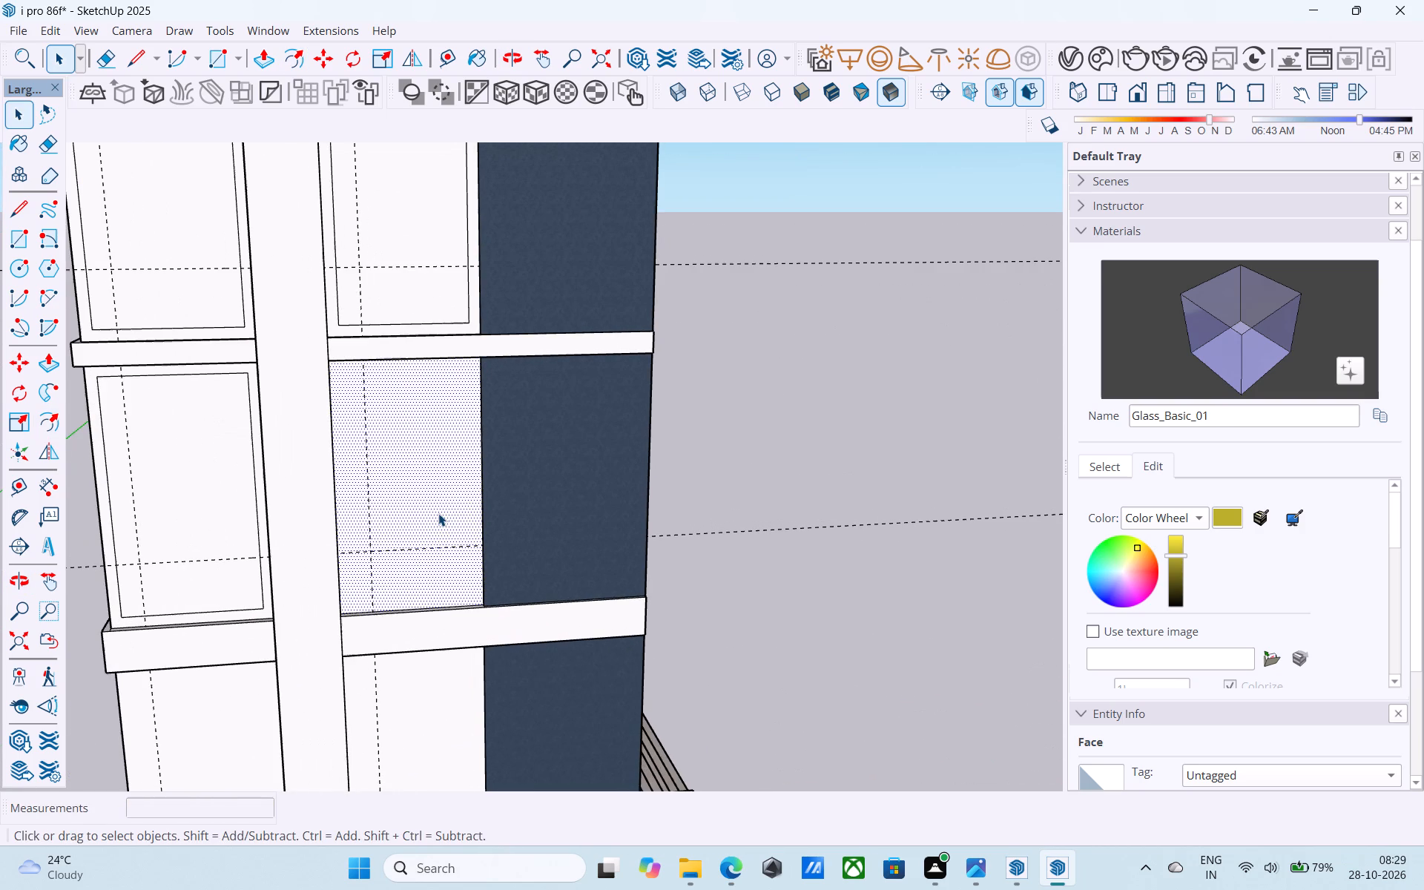
key("f")
left_click(437, 513)
type("6\"")
key("Return")
key("space")
Offset the ground-floor outer white panel, on the brown wall's side of the strip, inward by 6".
scroll(421, 458, "down", 2)
scroll(421, 458, "up", 1)
scroll(421, 458, "down", 6)
scroll(420, 463, "down", 1, "shift")
middle_click_drag(420, 463, 437, 314, "shift")
scroll(353, 461, "up", 4)
left_click(337, 470)
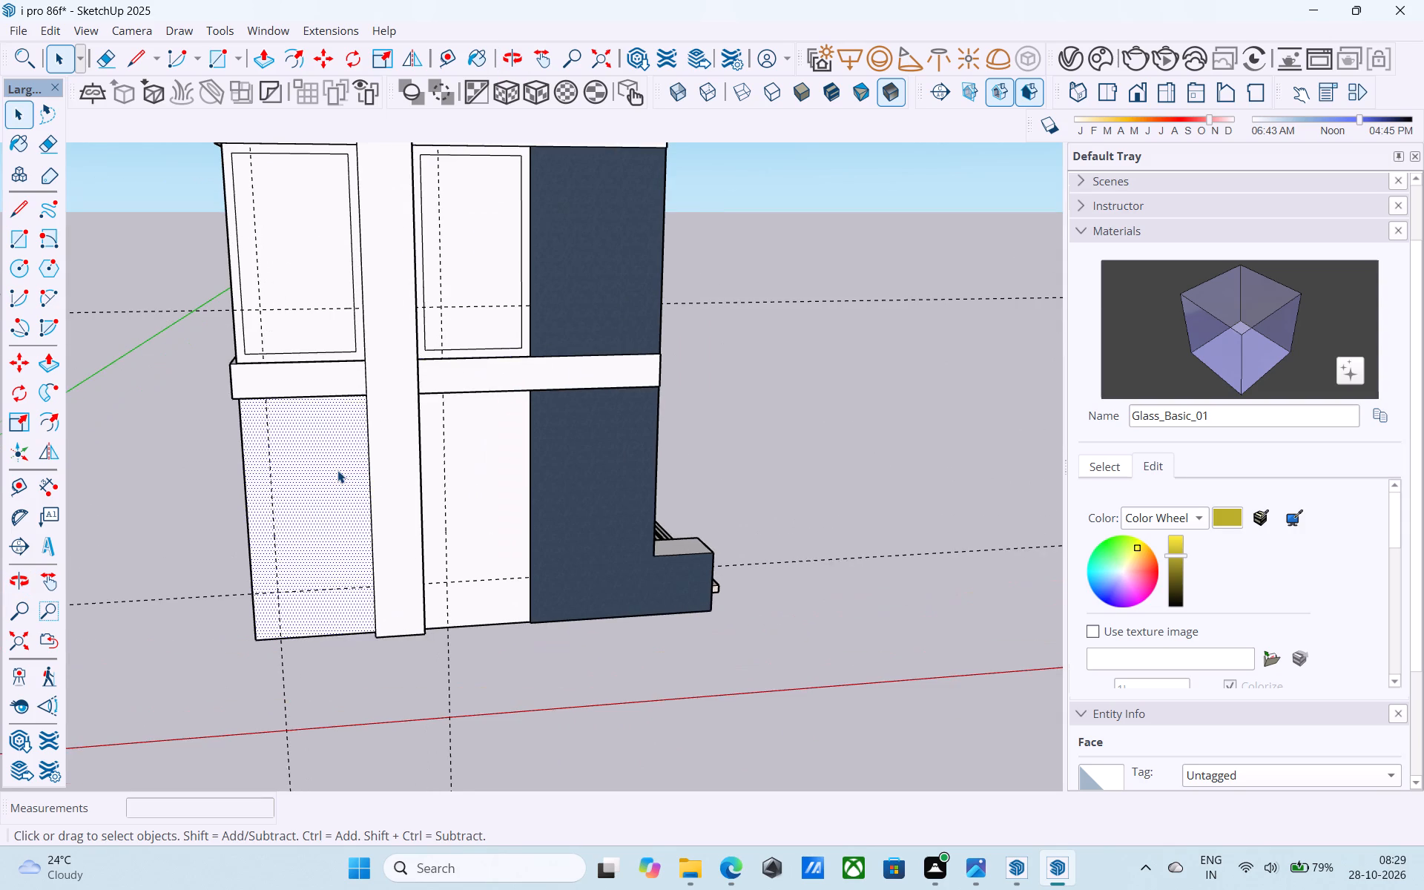
scroll(337, 470, "up", 1)
key("f")
left_click(337, 470)
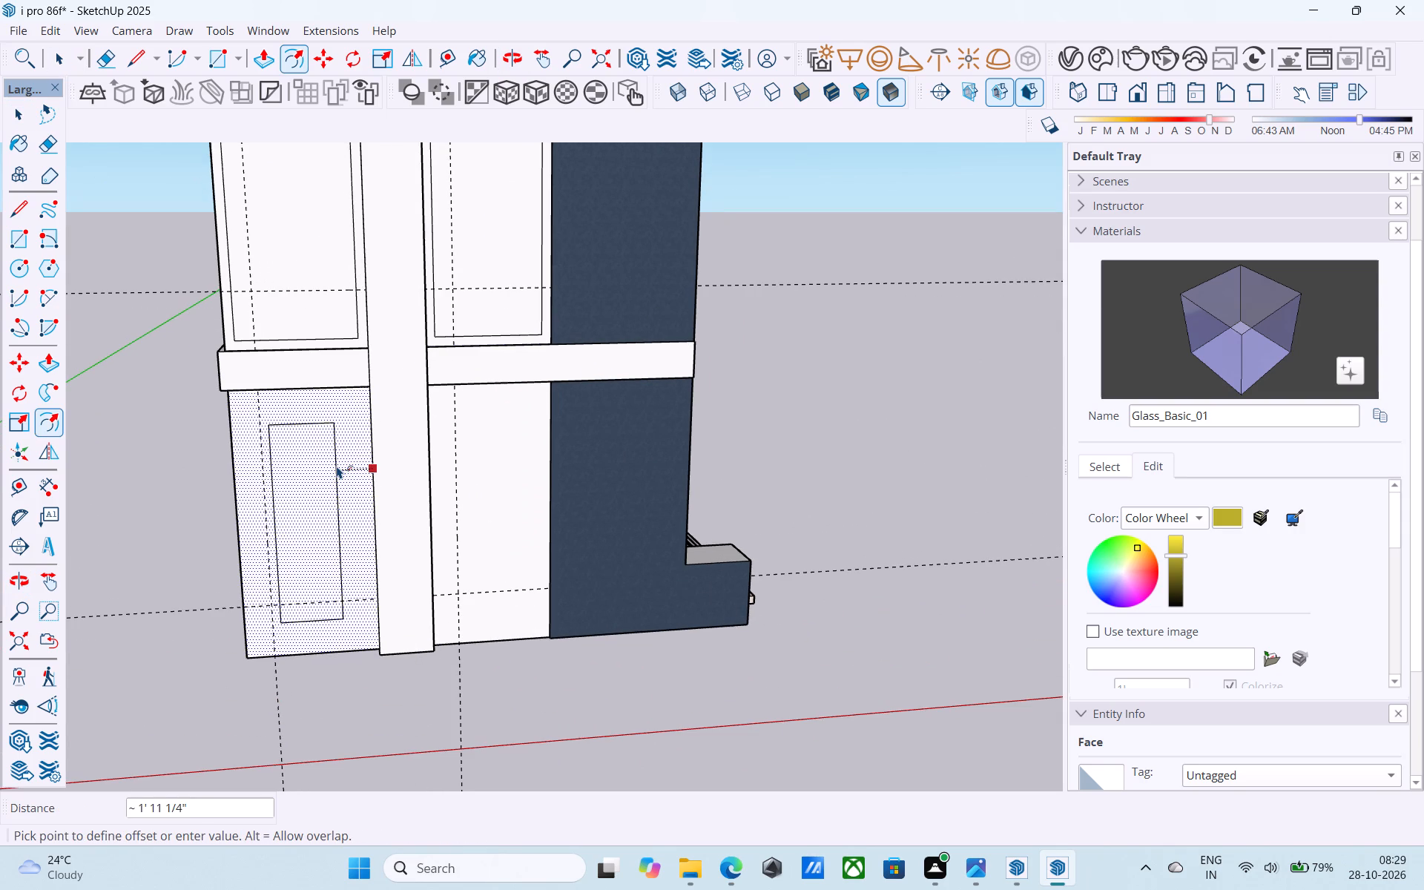
key("6")
key("shift+quotedbl")
key("Return")
key("space")
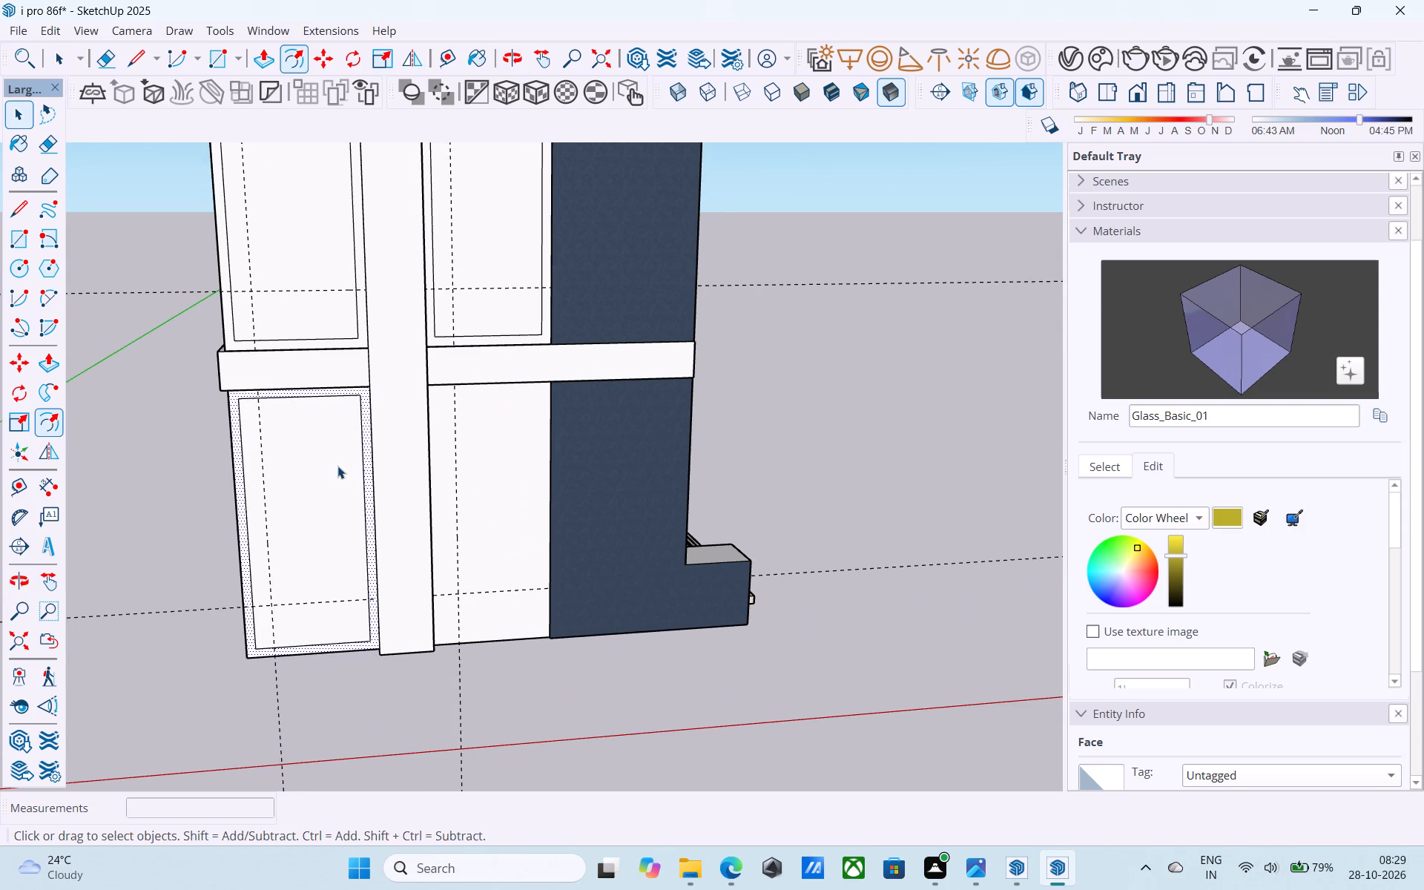
Offset the ground-floor white panel between the strip and the dark blue wall inward by 6".
left_click(514, 512)
scroll(514, 512, "up", 1)
key("f")
left_click(514, 512)
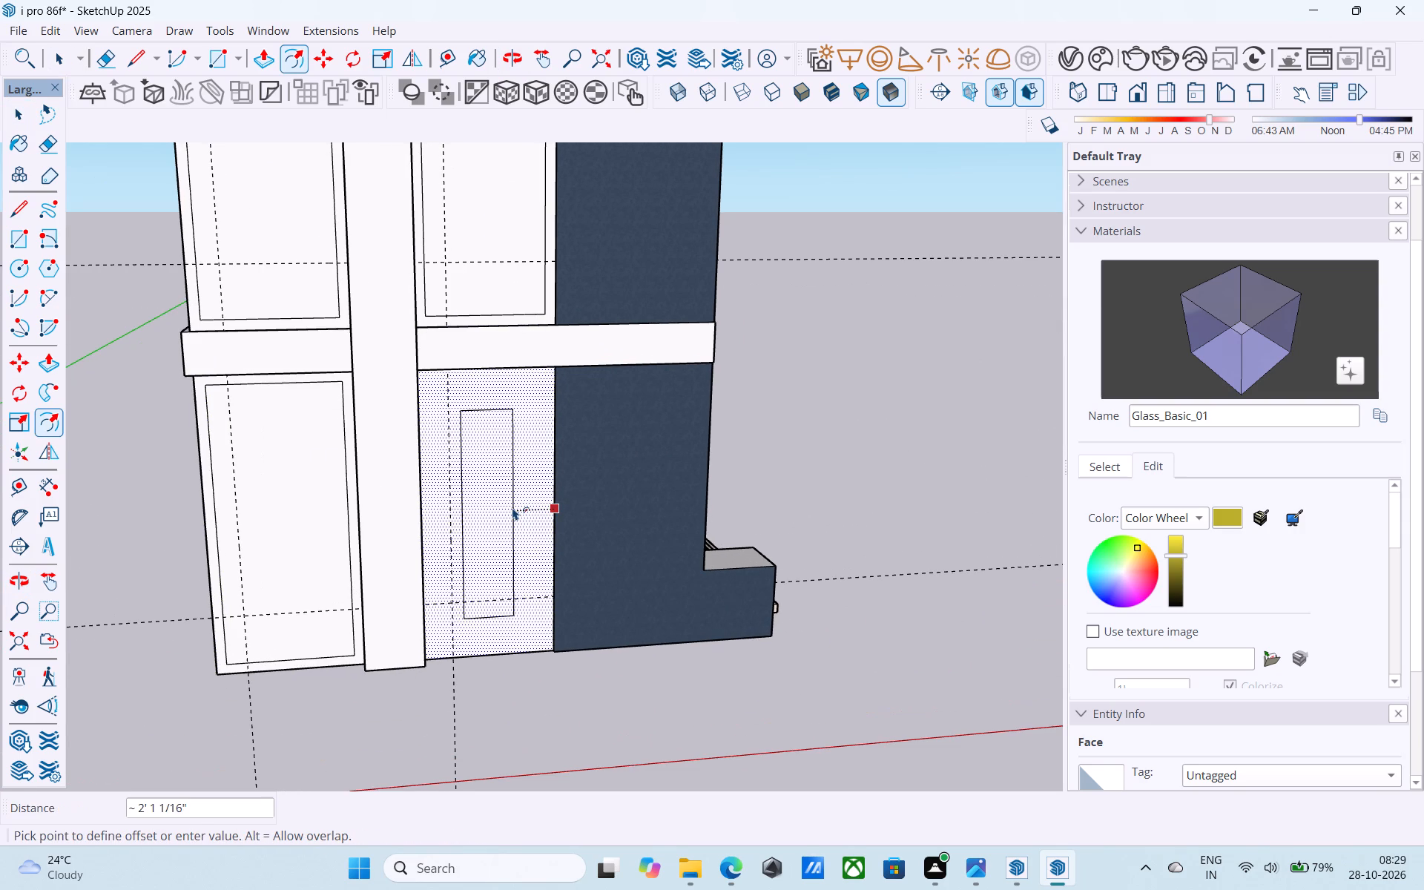
key("6")
key("shift+quotedbl")
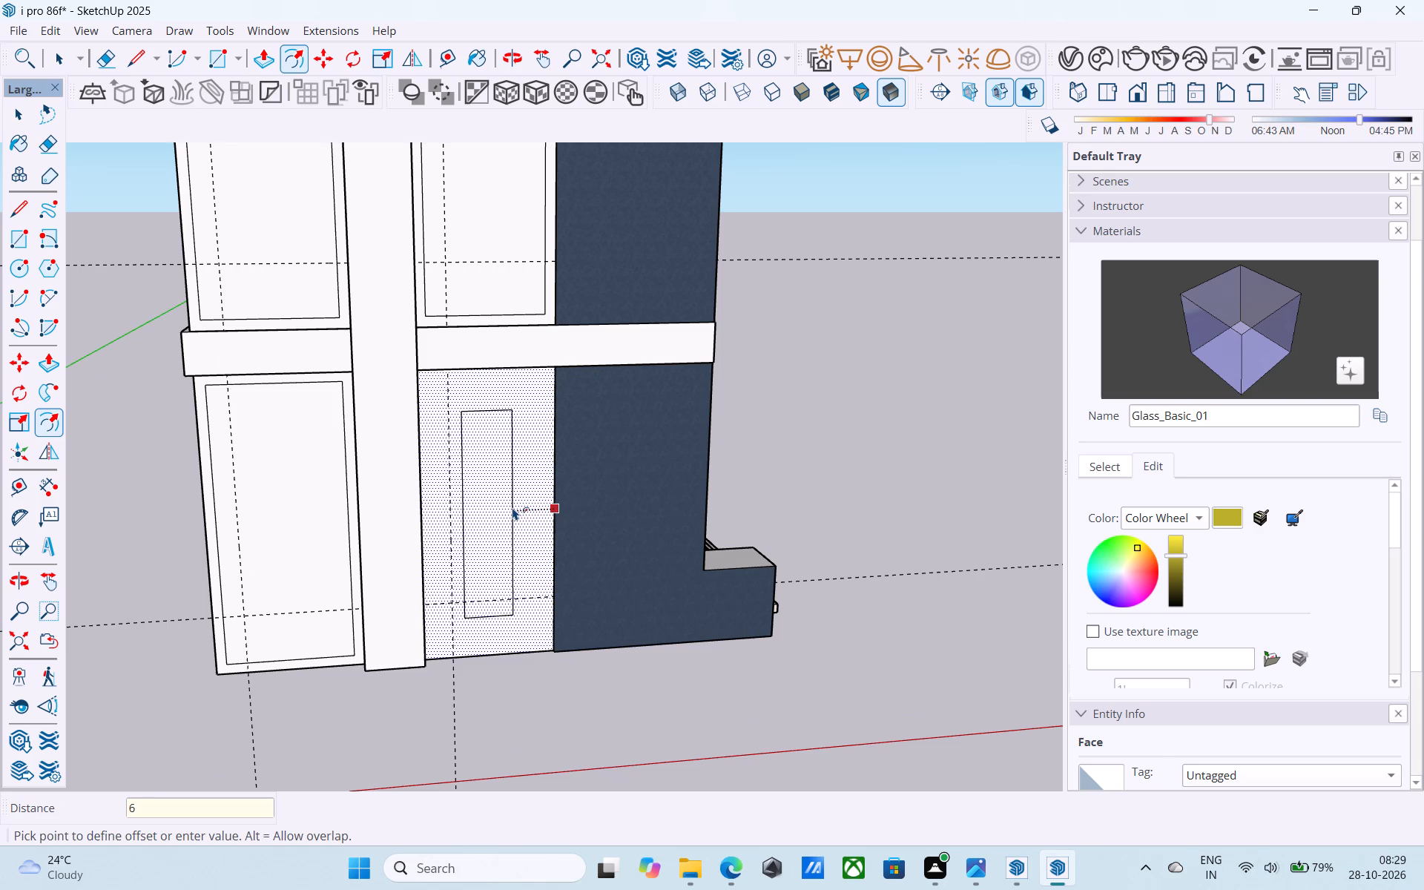
key("Return")
key("space")
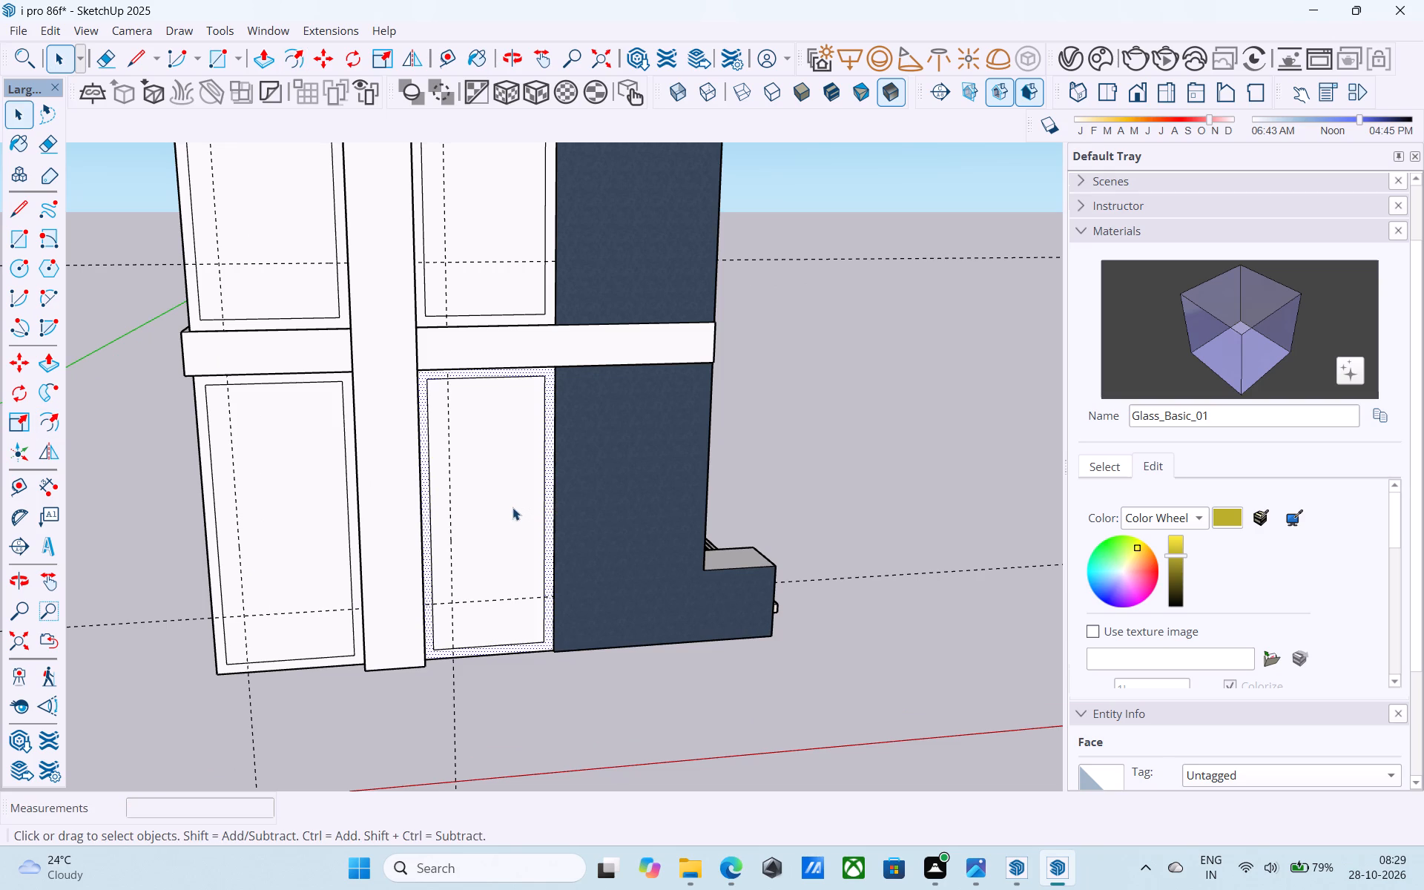
Examine the framed panels and the ground-floor corner from both sides of the building.
scroll(424, 547, "down", 7)
middle_click_drag(423, 558, 487, 530)
scroll(409, 576, "up", 6)
scroll(407, 568, "down", 5)
middle_click_drag(407, 570, 411, 578)
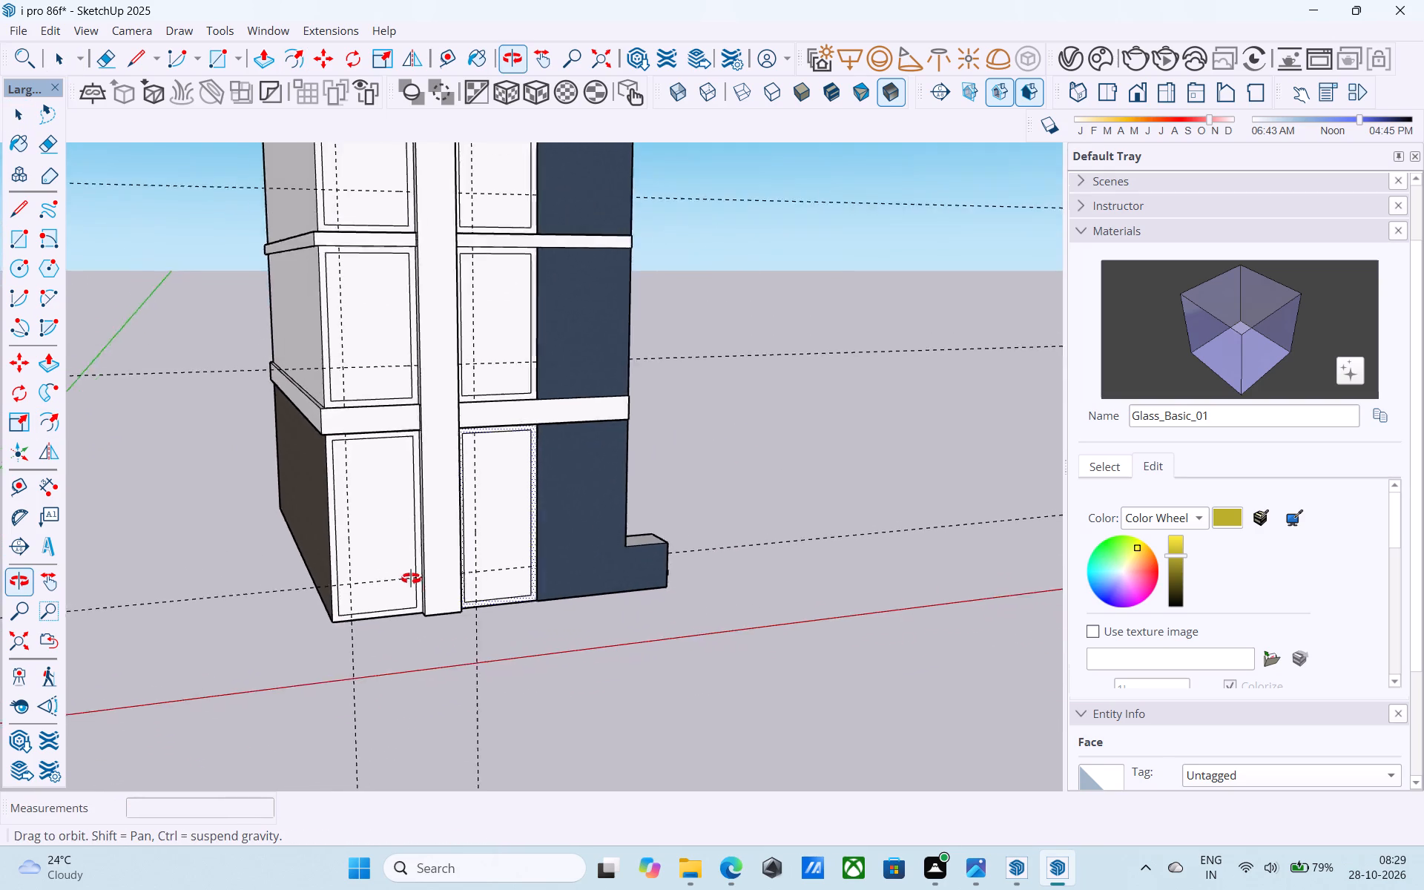
middle_click_drag(411, 578, 632, 599)
scroll(627, 600, "up", 3)
scroll(590, 603, "down", 2)
middle_click_drag(590, 603, 525, 622)
scroll(527, 610, "up", 3)
scroll(529, 604, "down", 4)
middle_click_drag(529, 604, 520, 597)
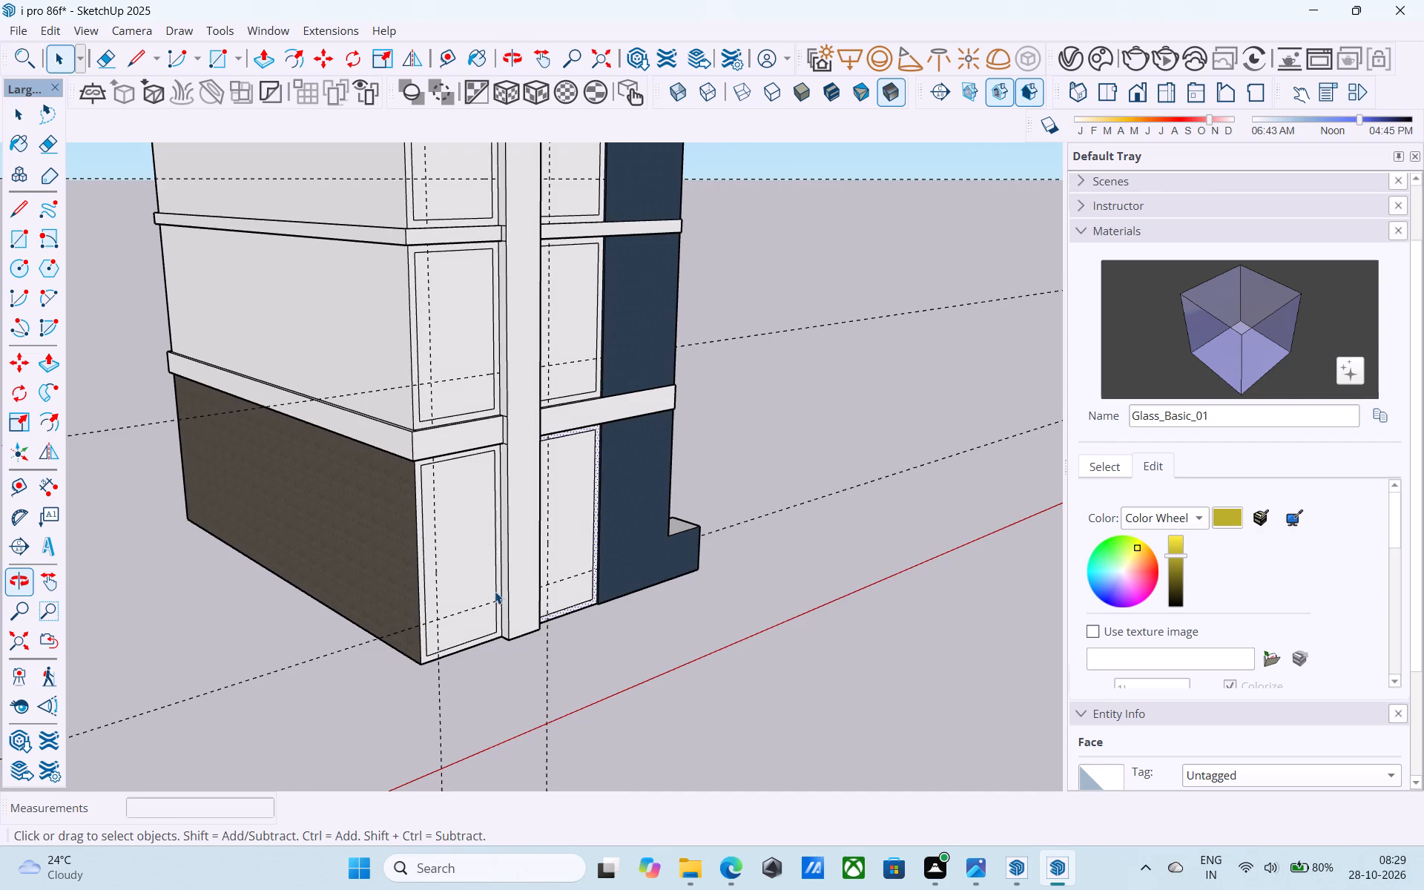
middle_click_drag(492, 593, 329, 589)
Push the inner face of the ground-floor outer panel 2' 9" into the wall.
scroll(347, 564, "up", 4)
left_click(369, 542)
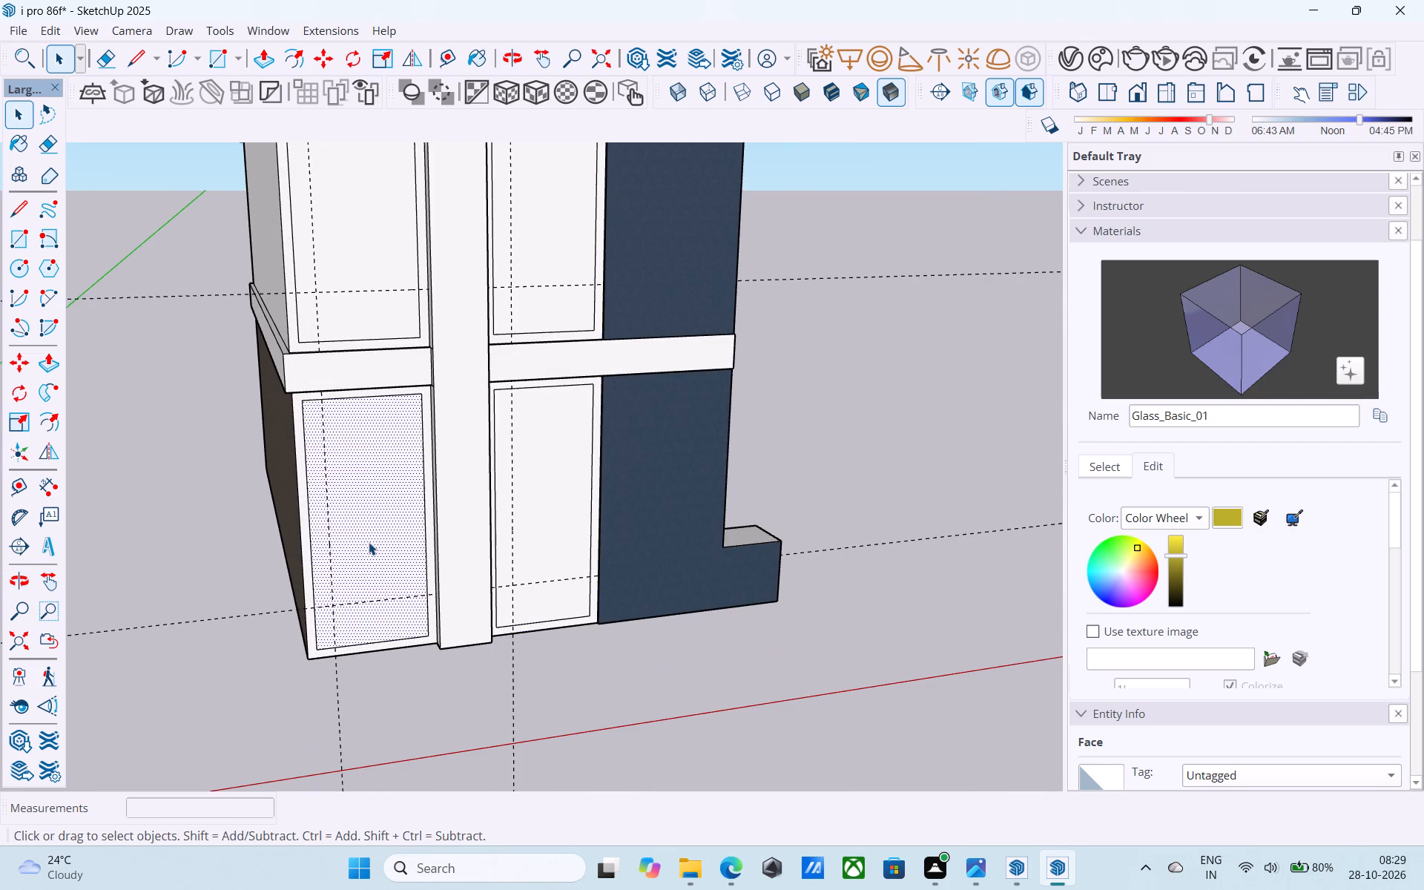
scroll(369, 542, "up", 1)
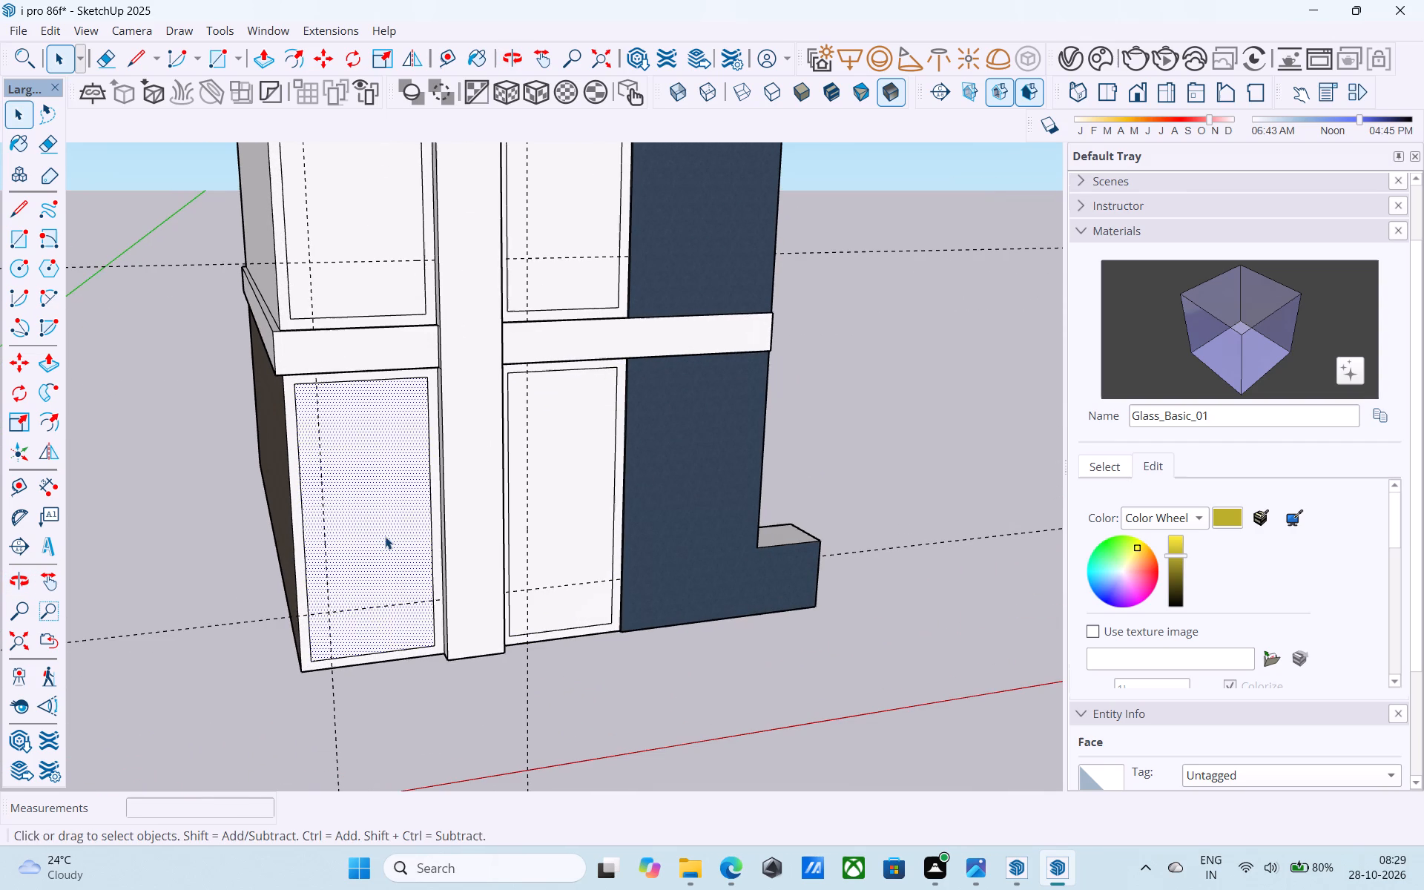
key("p")
left_click(385, 536)
left_click(389, 497)
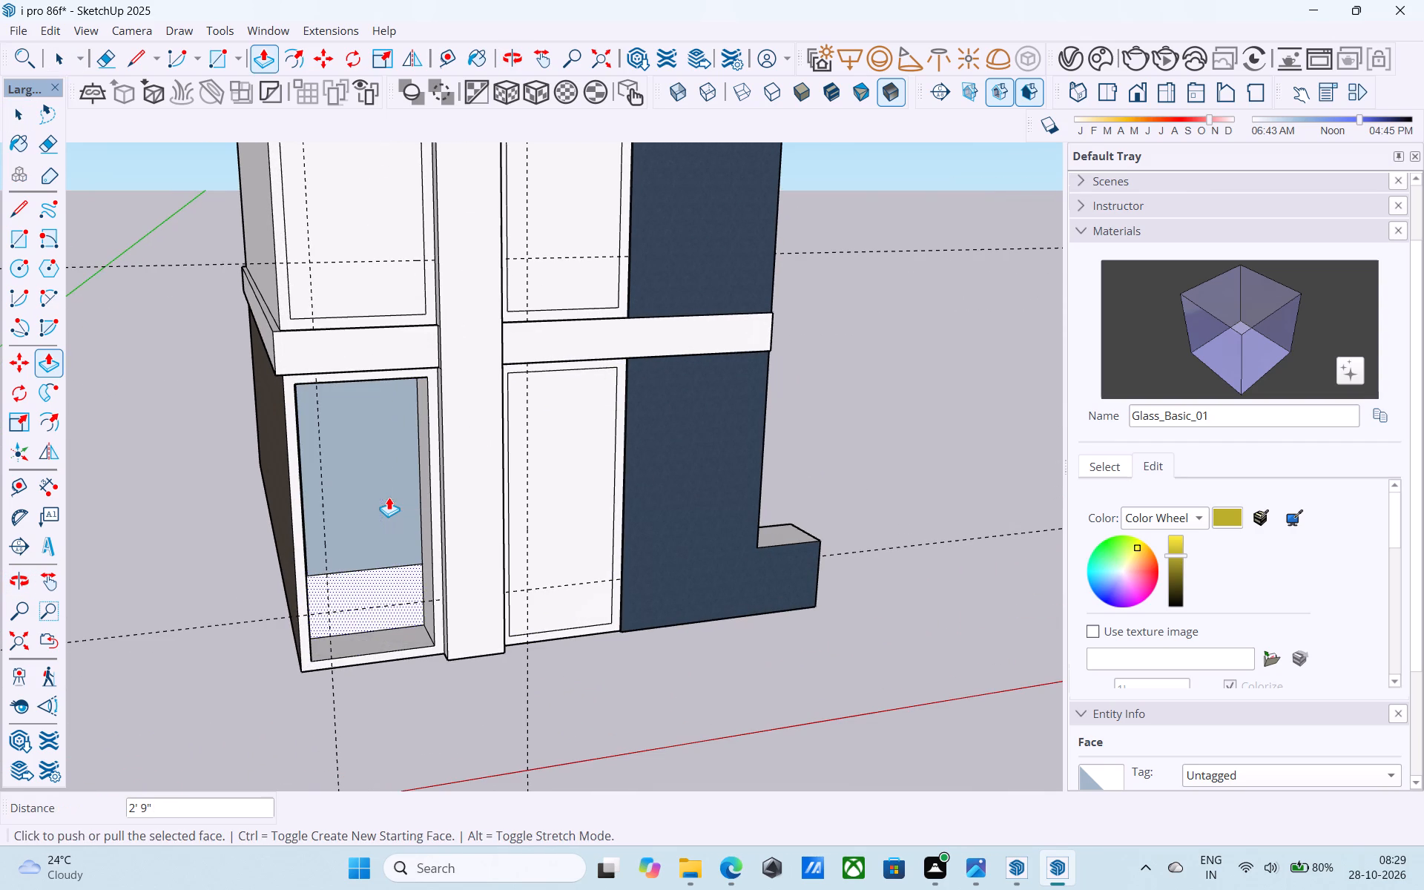
Delete the recessed back face of the ground-floor outer panel to open it to the interior.
scroll(386, 501, "up", 3)
key("space")
left_click(386, 501)
key("Delete")
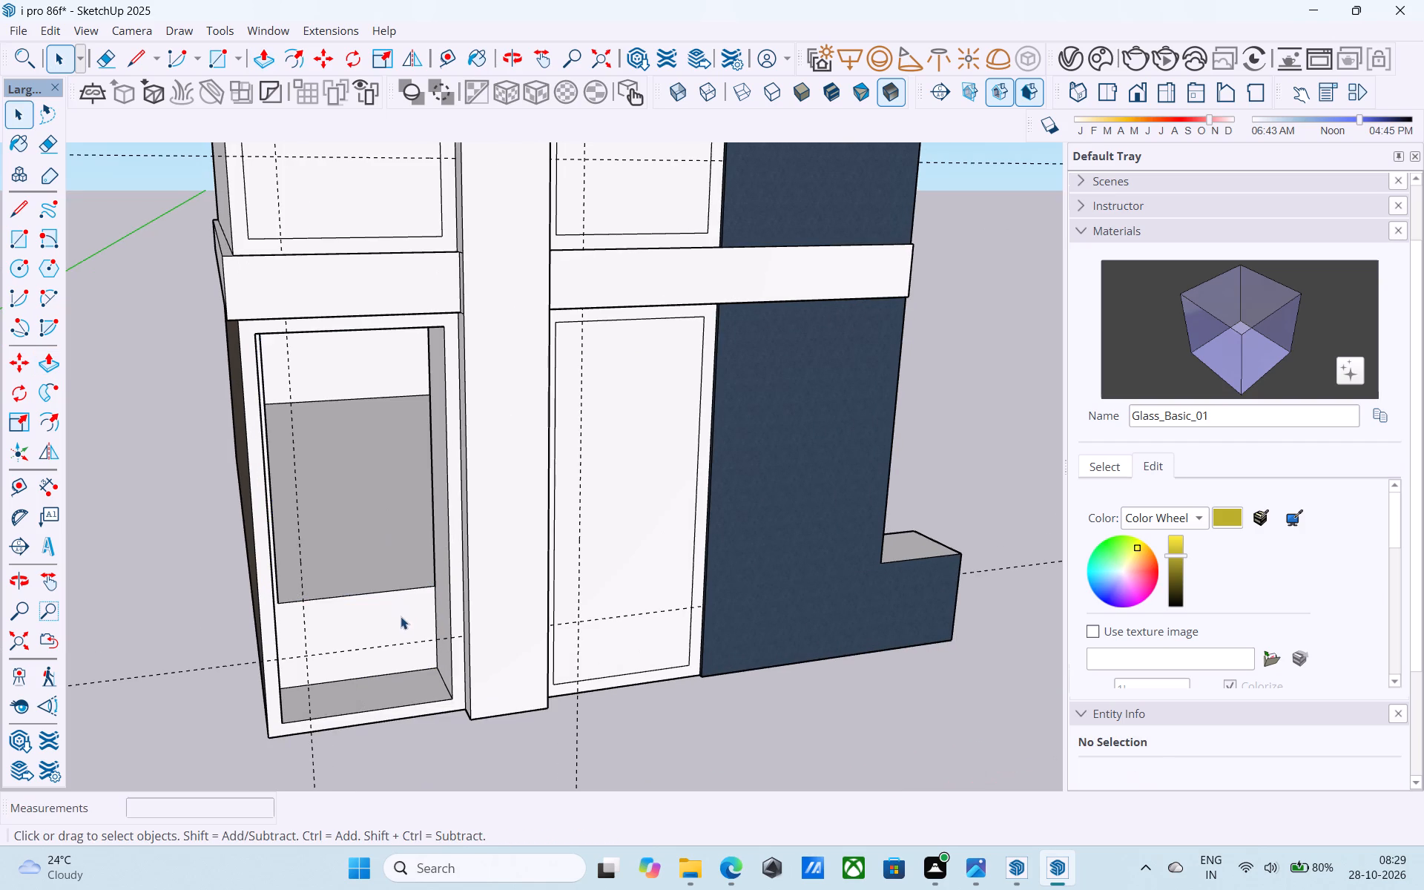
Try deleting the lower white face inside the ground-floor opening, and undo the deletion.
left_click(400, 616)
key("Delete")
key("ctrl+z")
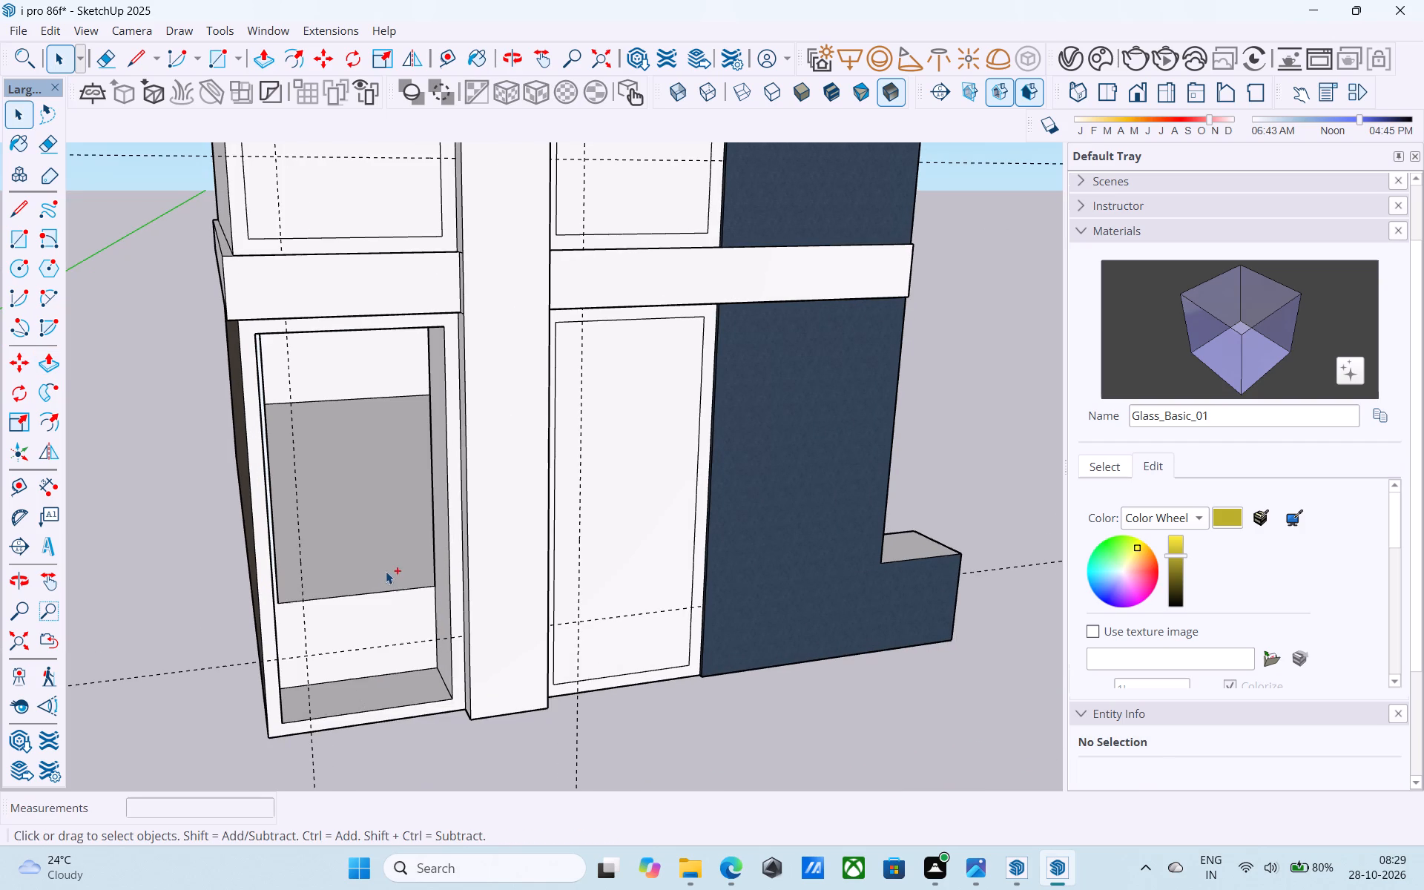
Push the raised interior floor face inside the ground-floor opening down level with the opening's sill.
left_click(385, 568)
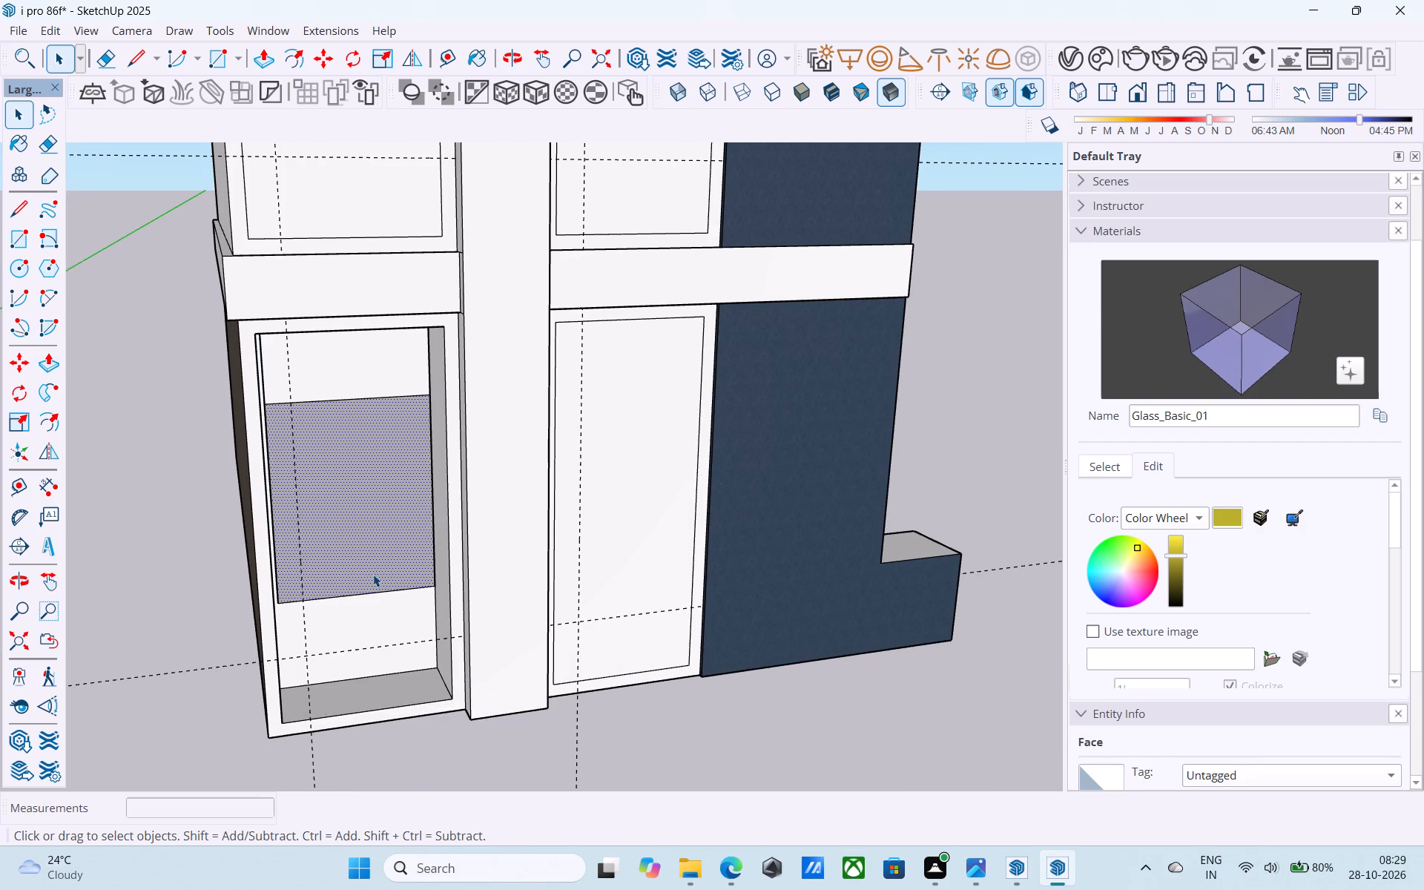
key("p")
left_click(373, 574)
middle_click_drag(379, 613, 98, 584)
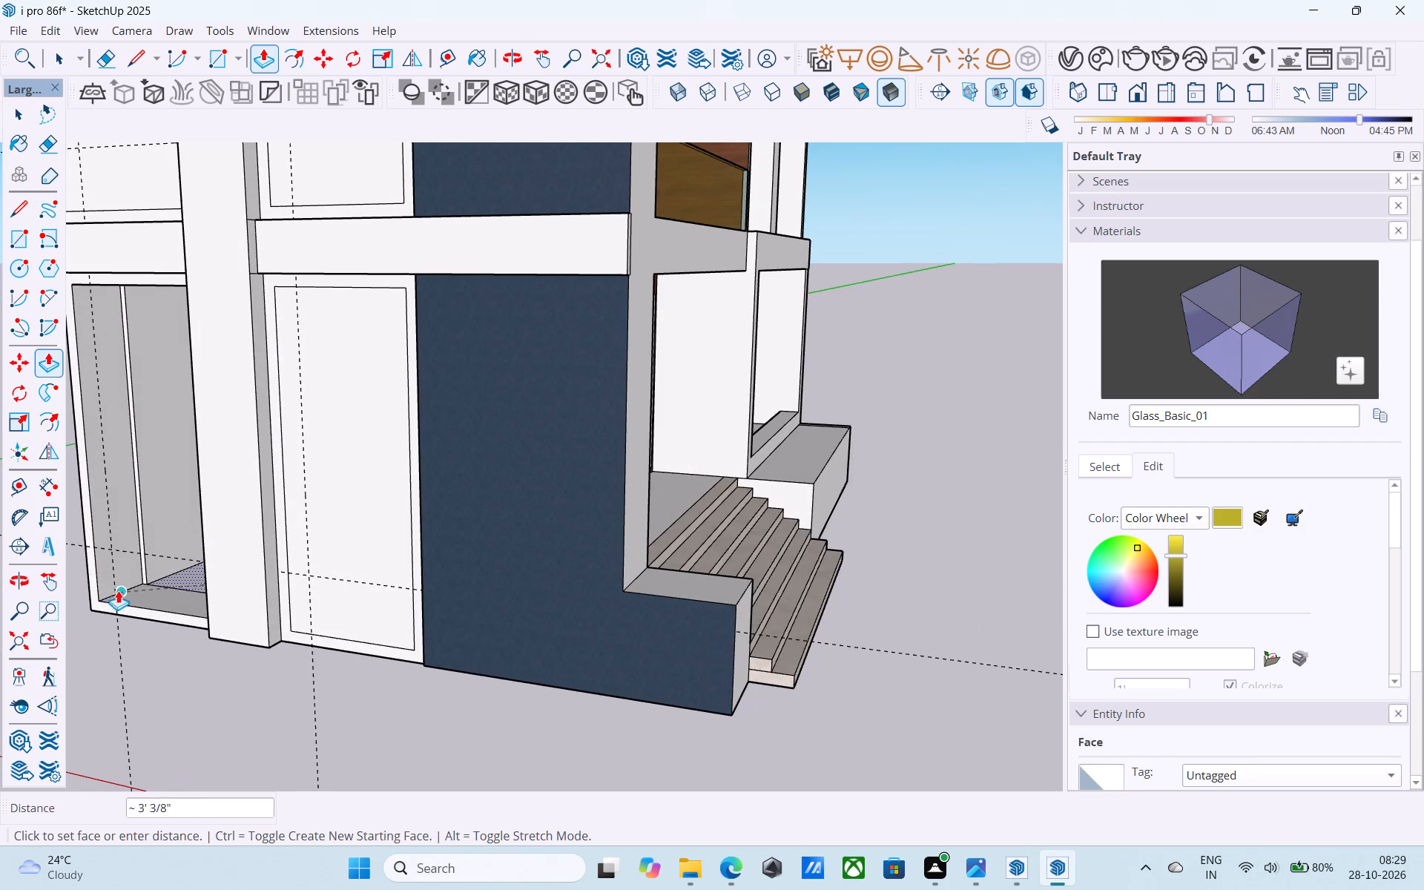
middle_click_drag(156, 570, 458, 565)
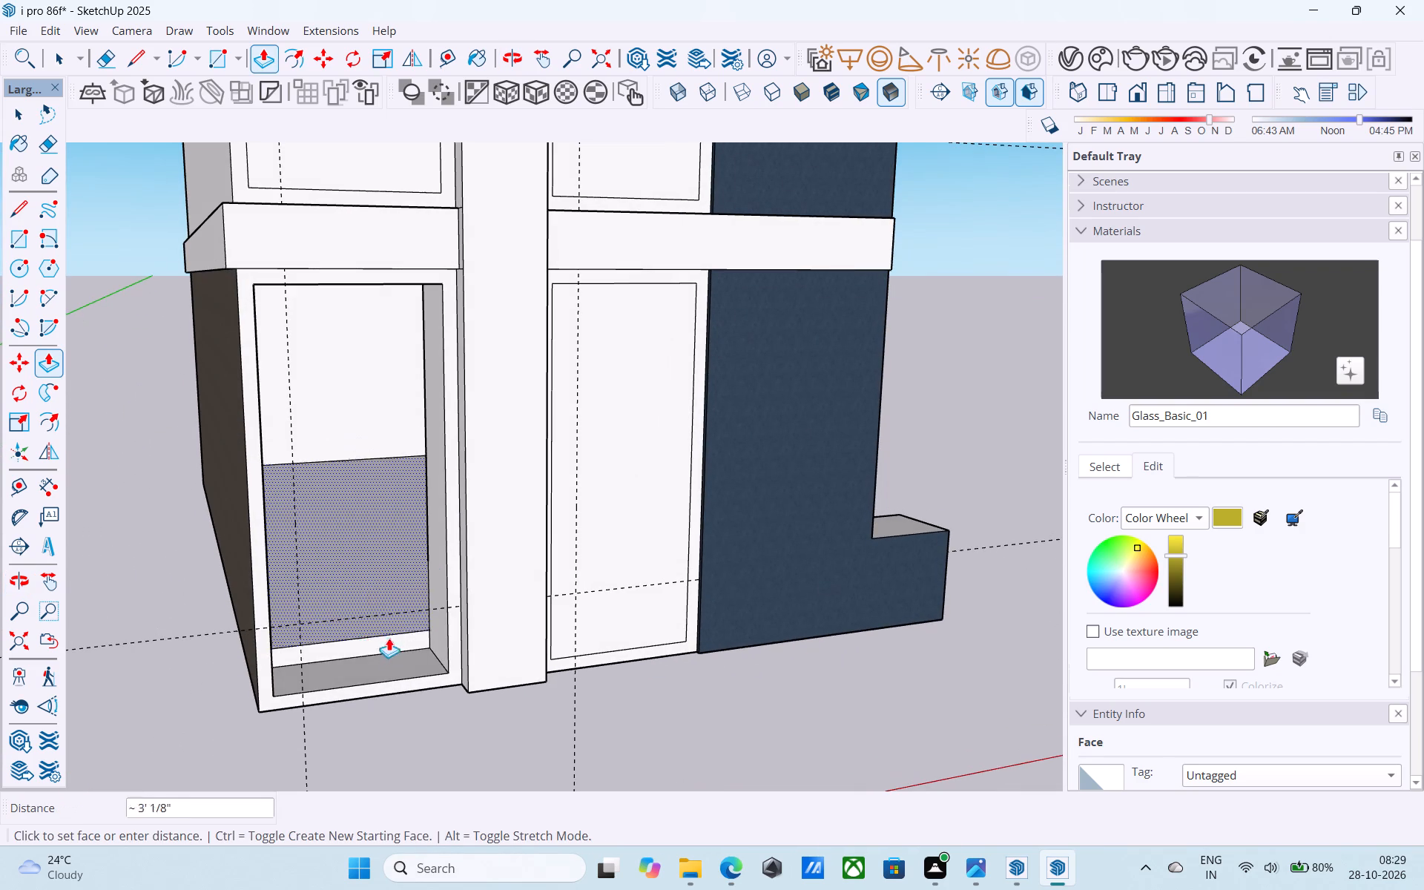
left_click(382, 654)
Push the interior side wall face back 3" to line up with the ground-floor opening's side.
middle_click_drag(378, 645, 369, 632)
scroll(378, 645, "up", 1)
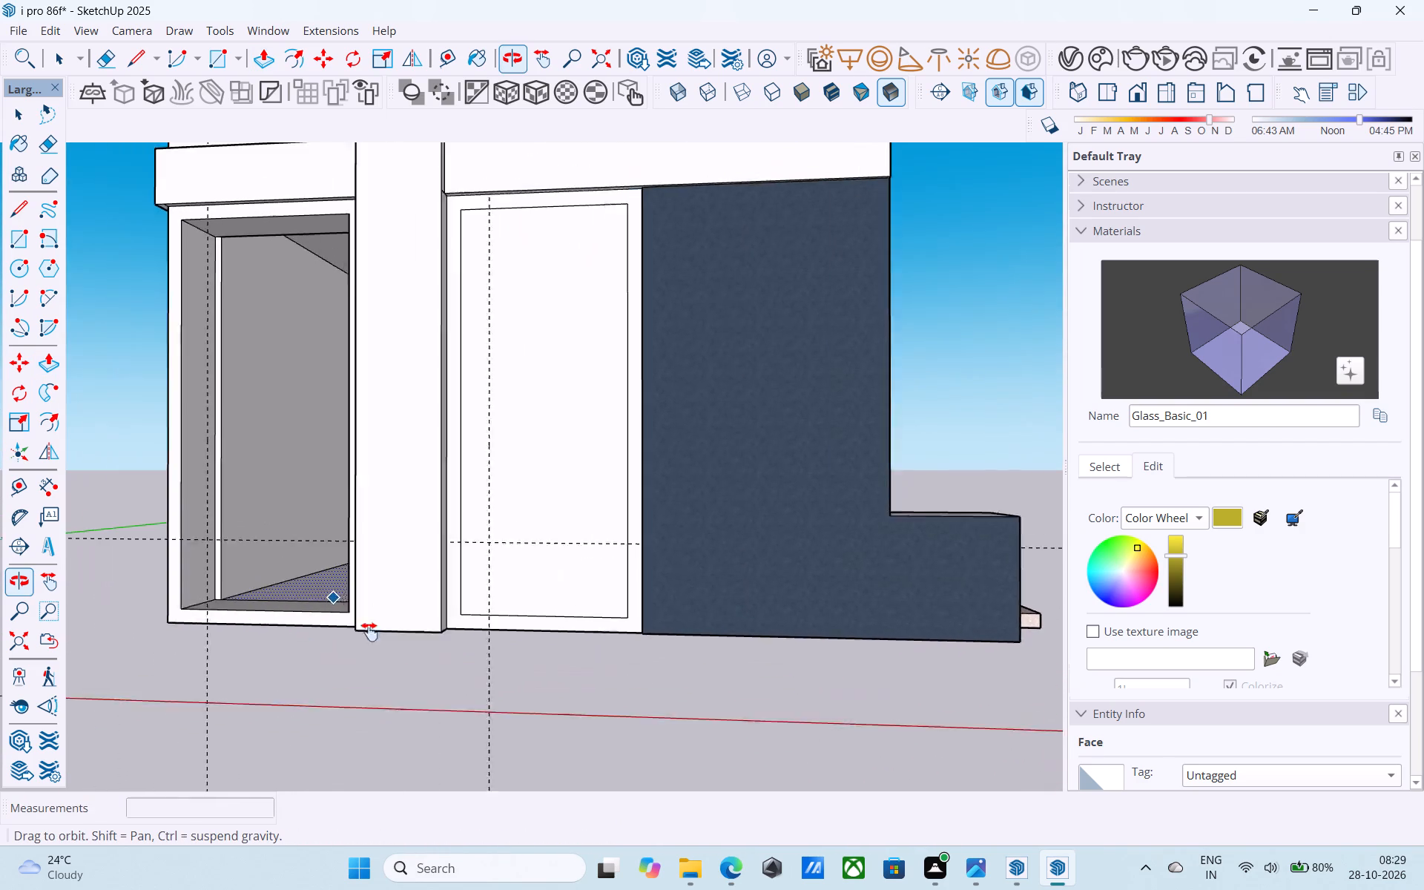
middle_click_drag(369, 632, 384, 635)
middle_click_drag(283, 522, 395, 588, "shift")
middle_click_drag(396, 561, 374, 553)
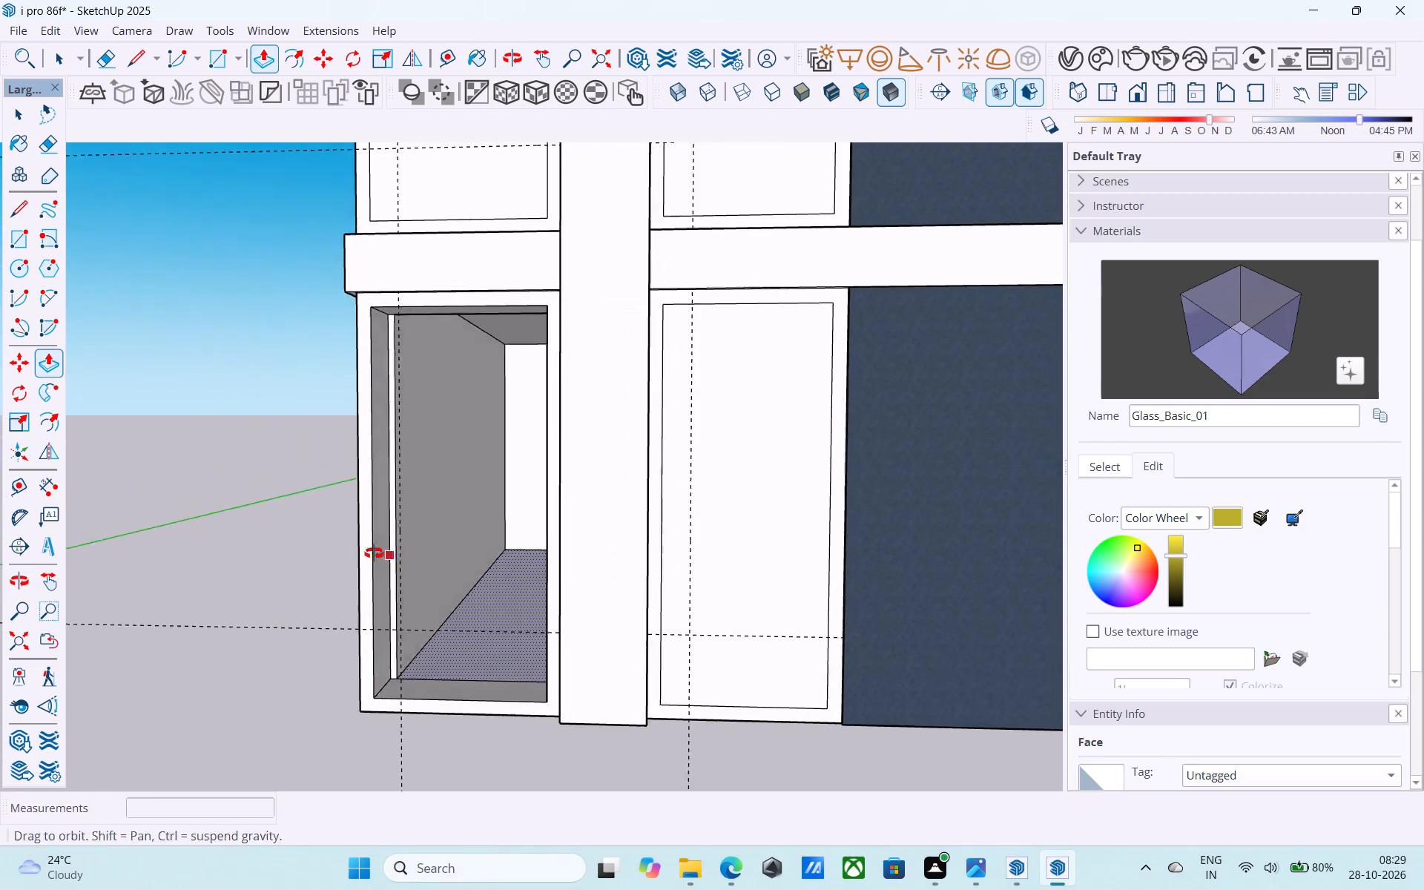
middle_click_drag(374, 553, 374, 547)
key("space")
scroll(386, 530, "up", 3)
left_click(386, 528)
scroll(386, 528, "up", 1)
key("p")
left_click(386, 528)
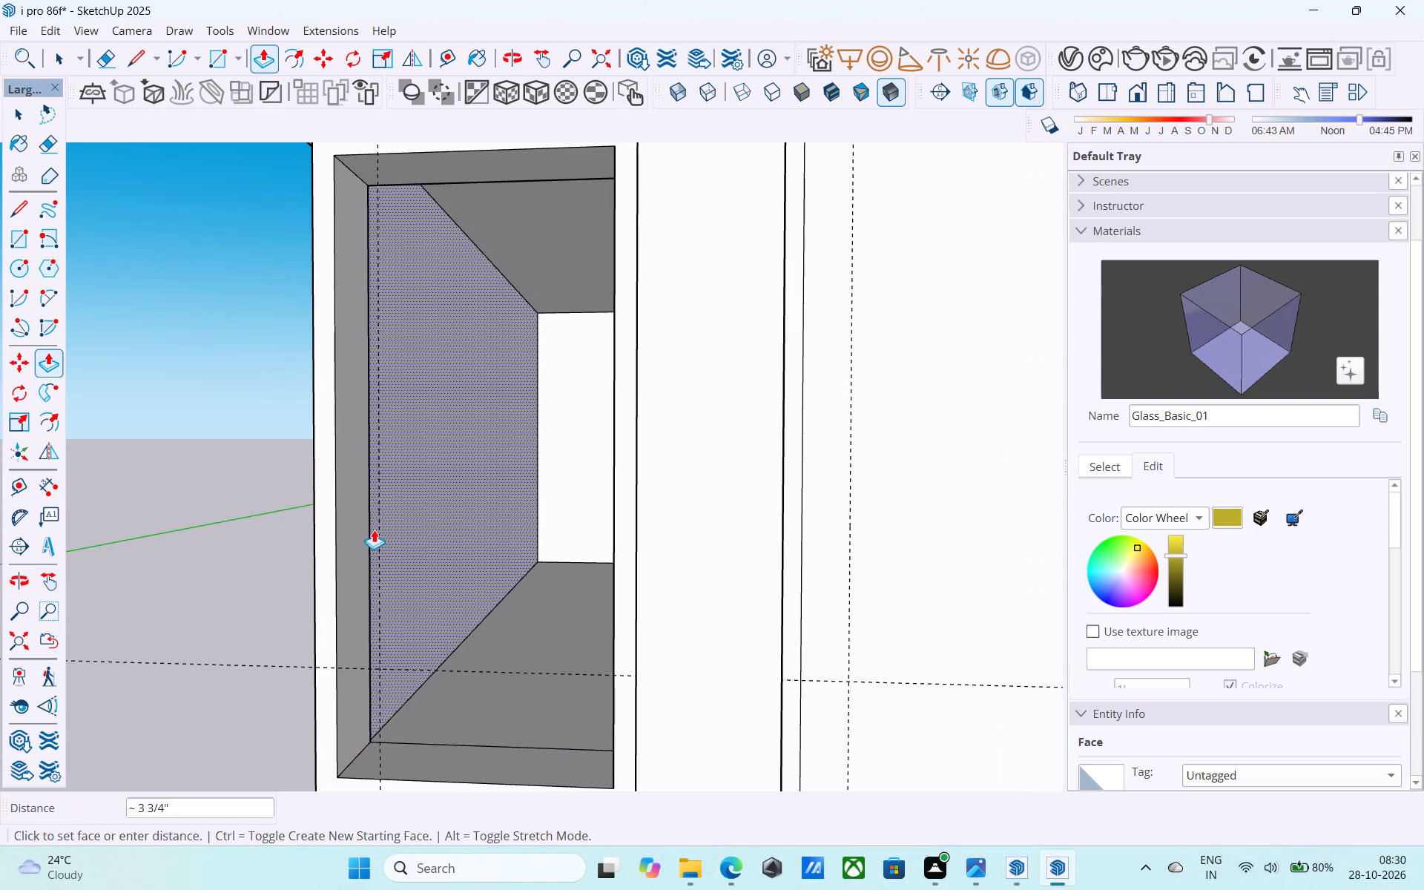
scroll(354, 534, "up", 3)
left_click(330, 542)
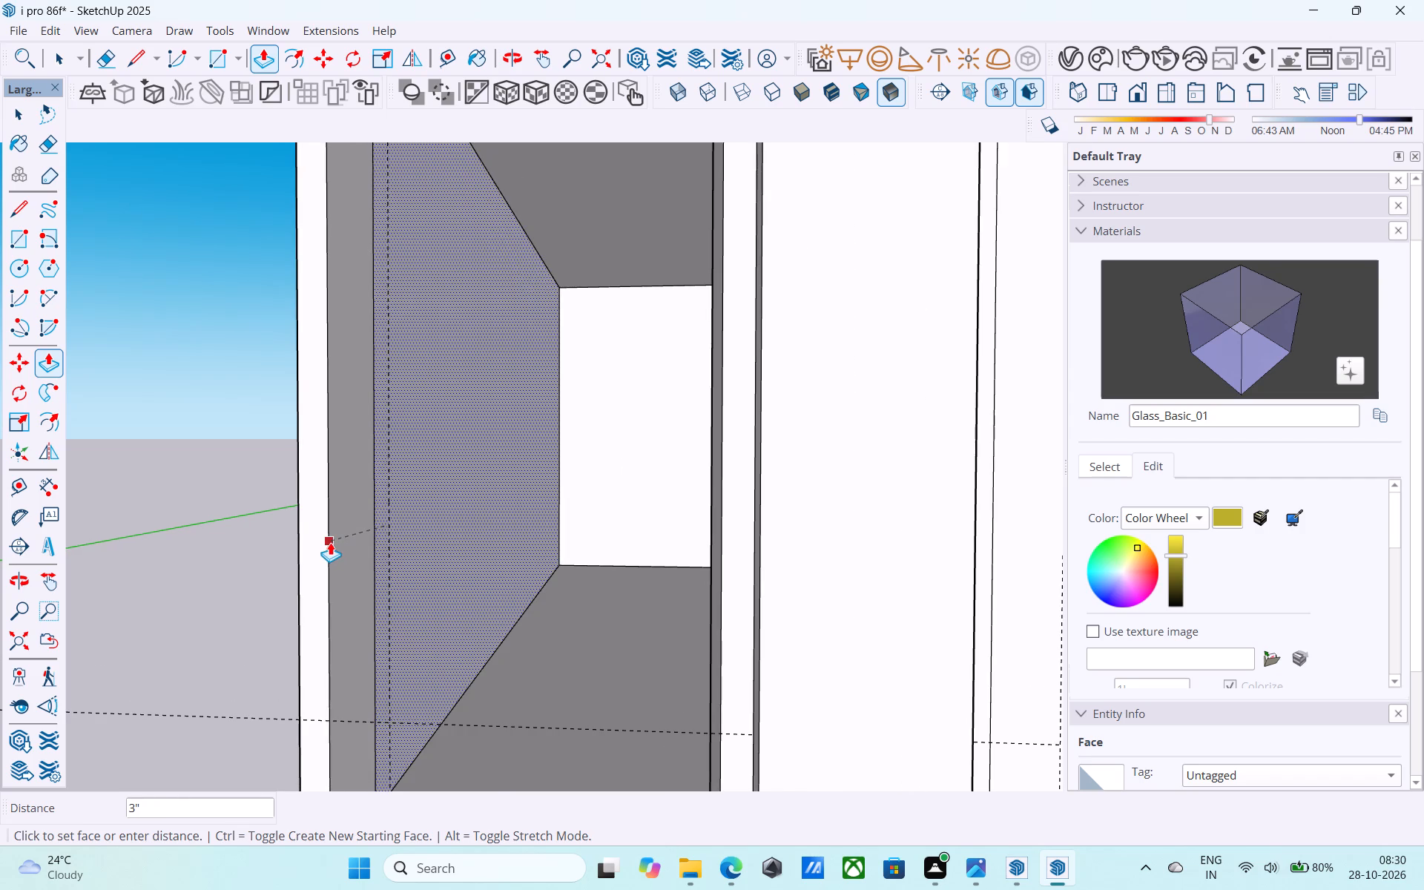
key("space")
Examine the ground-floor opening and its interior from several angles.
scroll(361, 533, "down", 11)
middle_click_drag(375, 530, 506, 508)
scroll(546, 453, "down", 4)
middle_click_drag(545, 455, 402, 571)
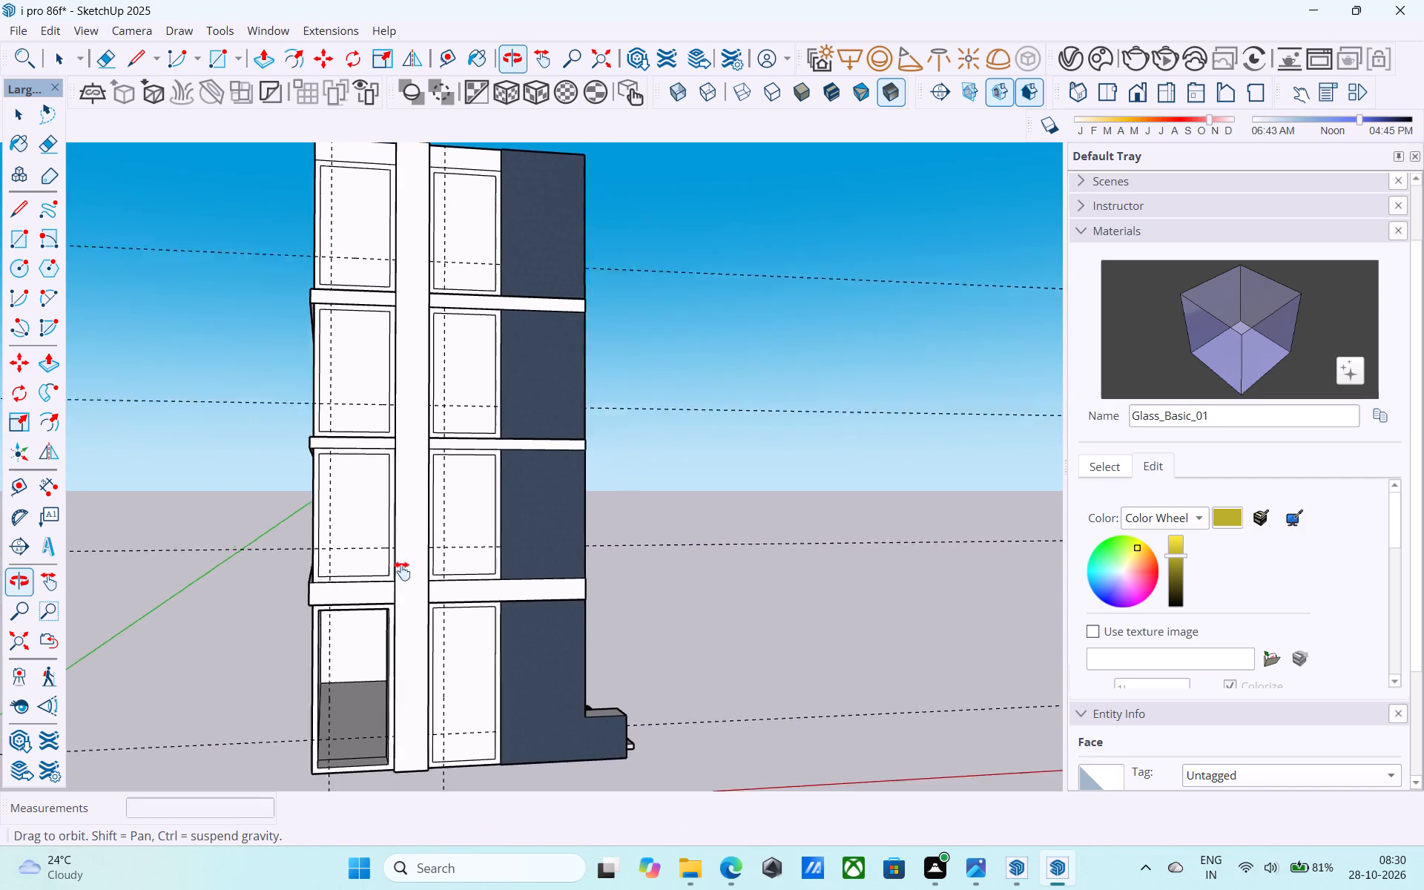
middle_click_drag(402, 571, 402, 542)
middle_click_drag(392, 544, 504, 405)
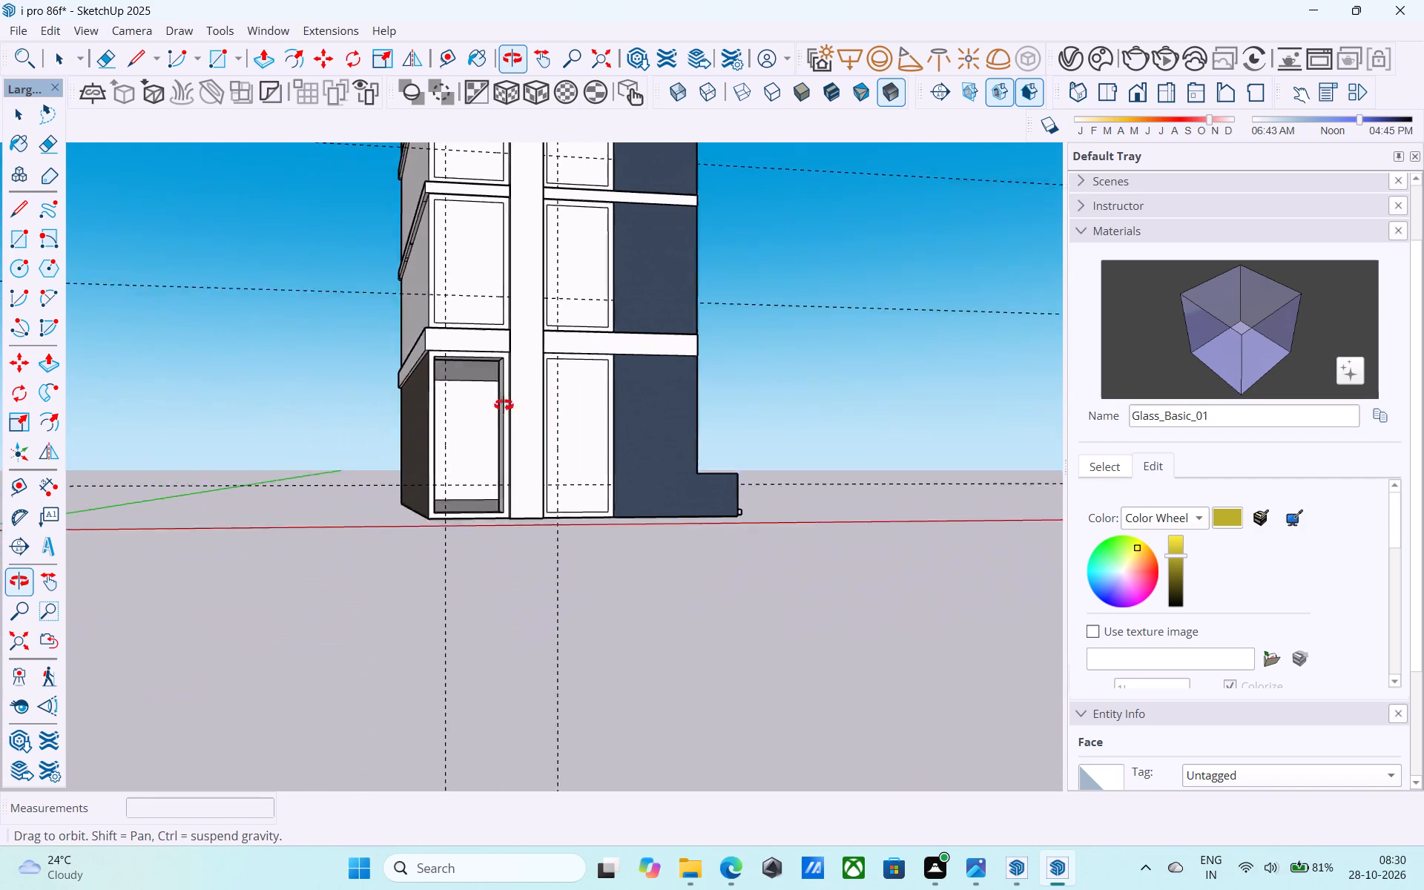
middle_click_drag(504, 405, 347, 489)
scroll(359, 555, "up", 12)
middle_click_drag(371, 547, 373, 549, "shift")
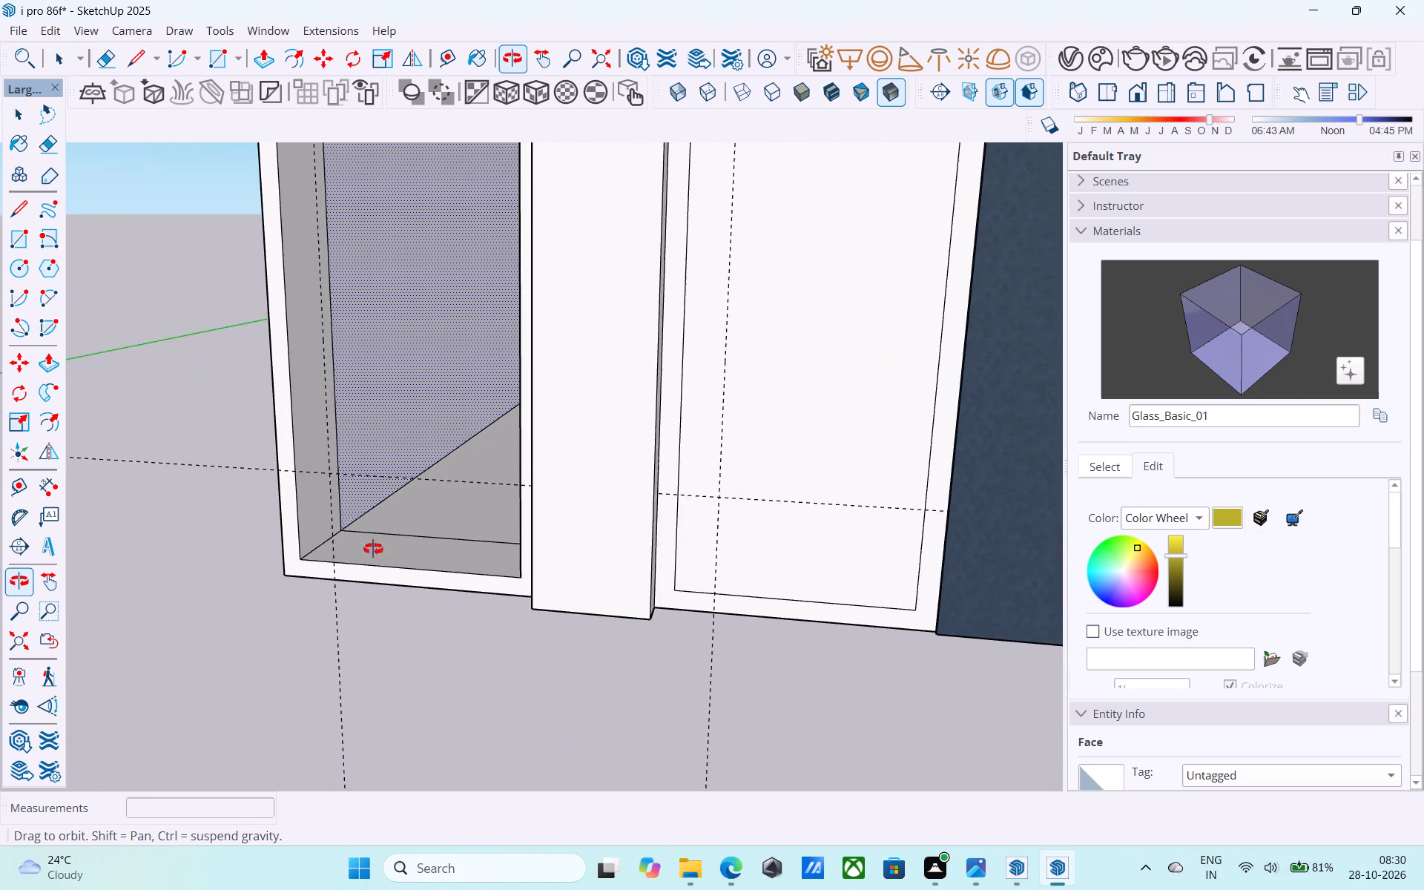
middle_click_drag(373, 549, 472, 426, "shift")
scroll(474, 422, "down", 6)
middle_click_drag(472, 429, 478, 579, "shift")
middle_click_drag(477, 587, 467, 610)
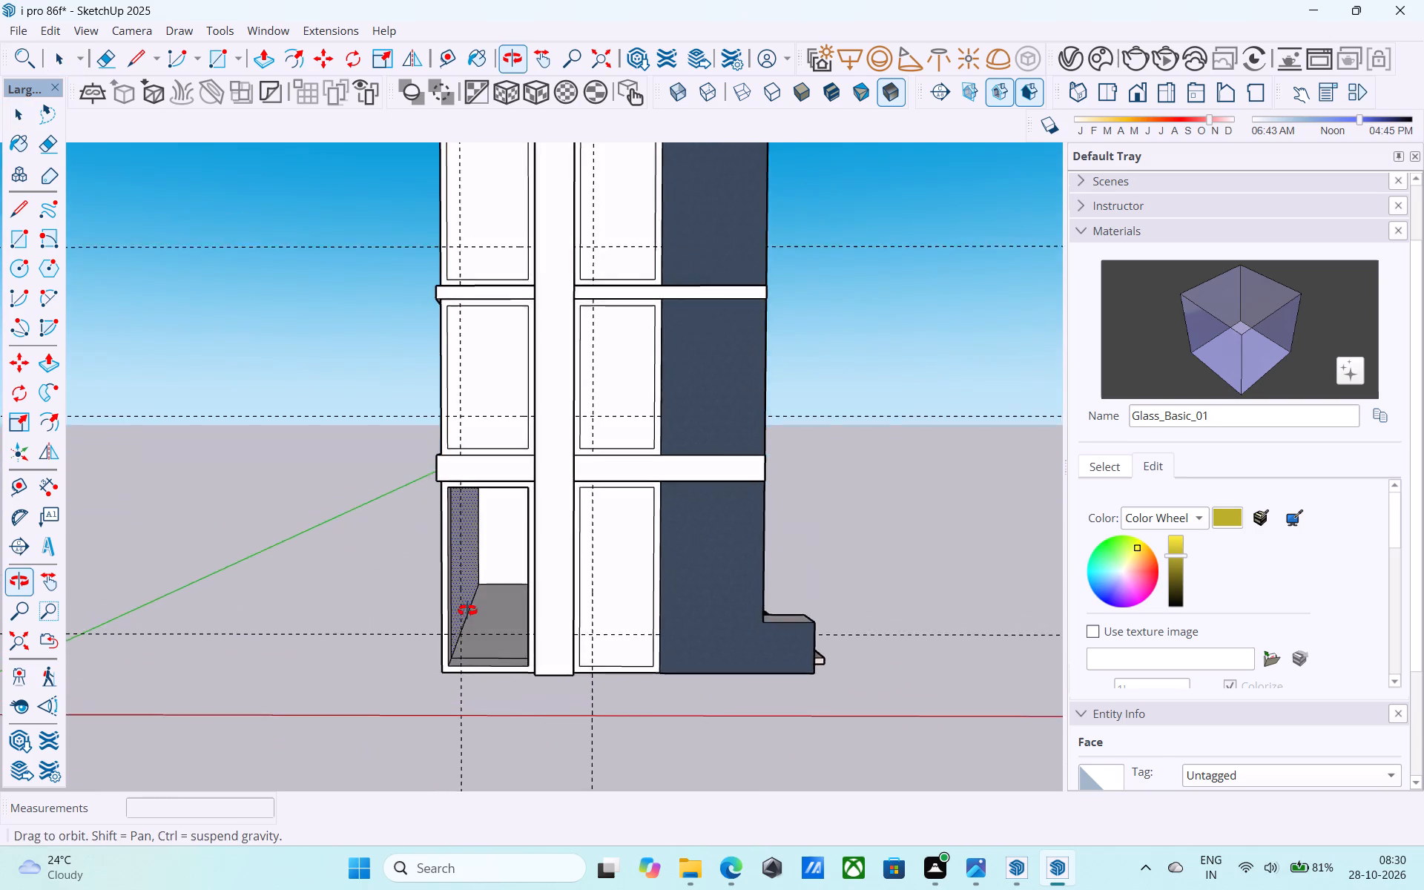
middle_click_drag(467, 610, 306, 628)
scroll(372, 644, "up", 4)
scroll(386, 628, "up", 1, "shift")
middle_click_drag(386, 626, 553, 626, "shift")
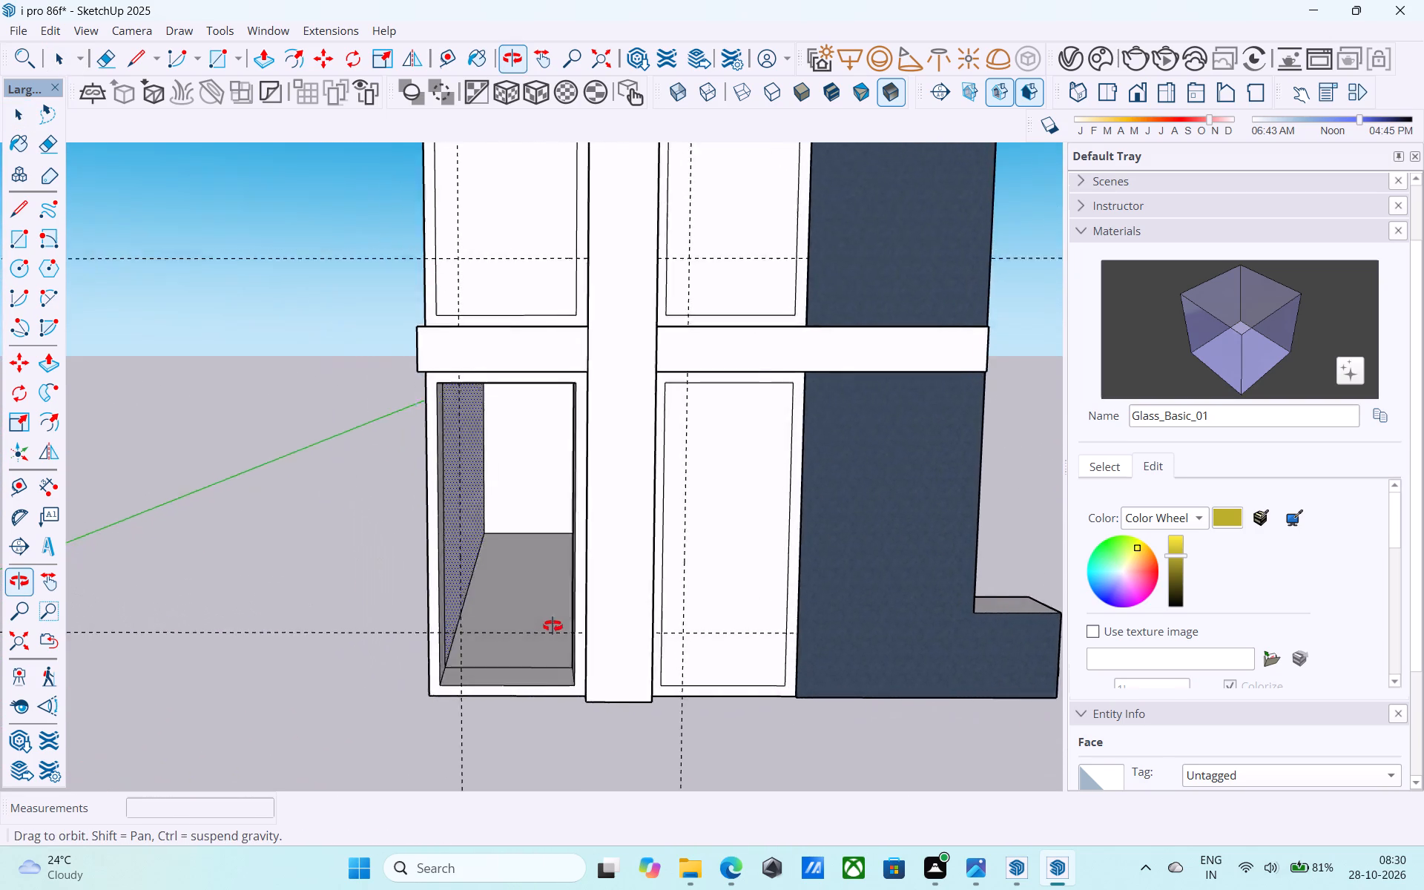
middle_click_drag(553, 626, 711, 630, "shift")
middle_click_drag(707, 607, 691, 599)
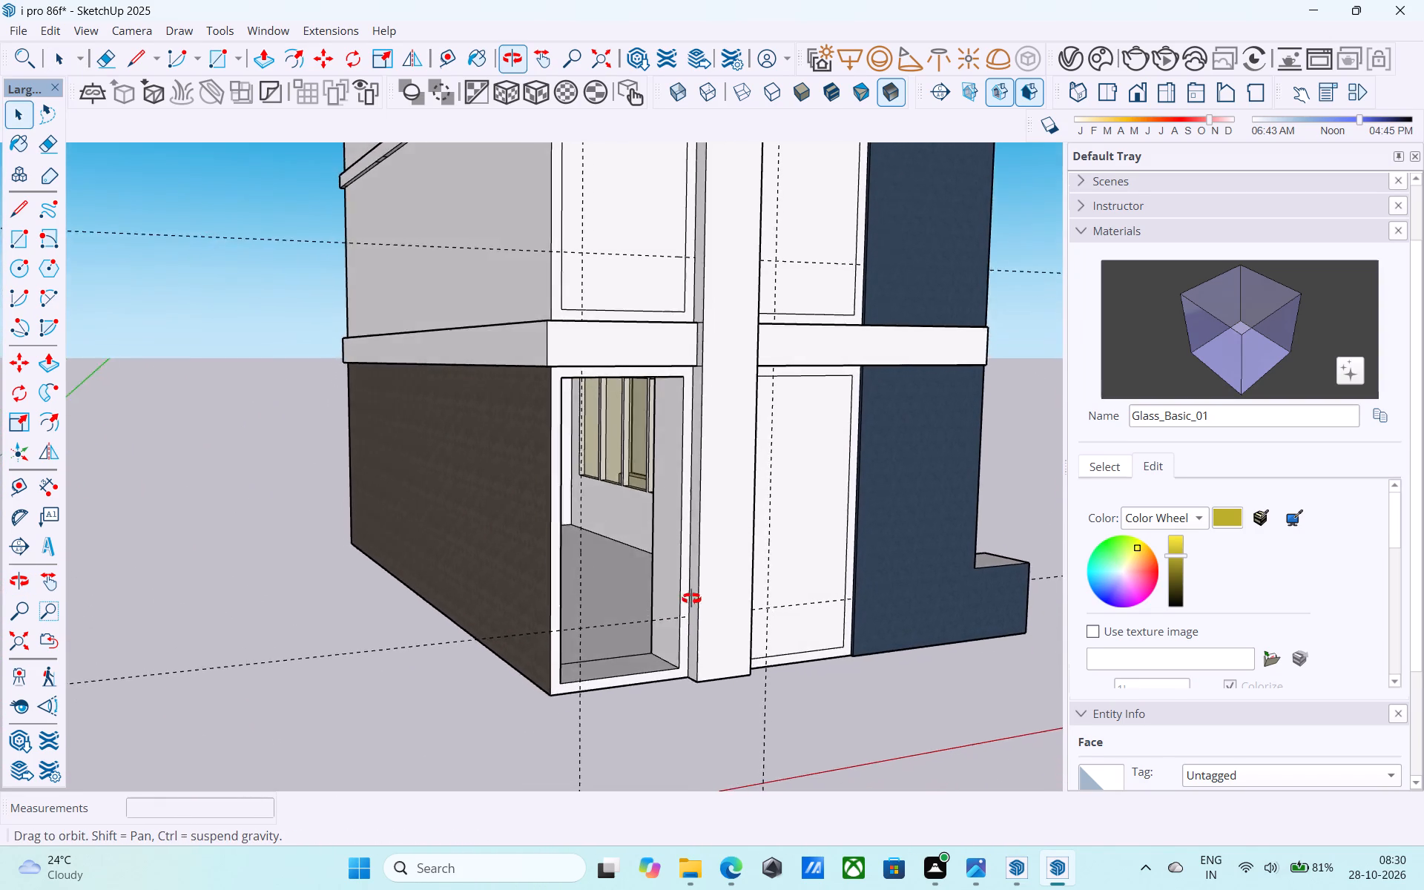
middle_click_drag(691, 599, 421, 631)
Undo the ground-floor opening edits back to the plain framed outer panel.
key("ctrl+z")
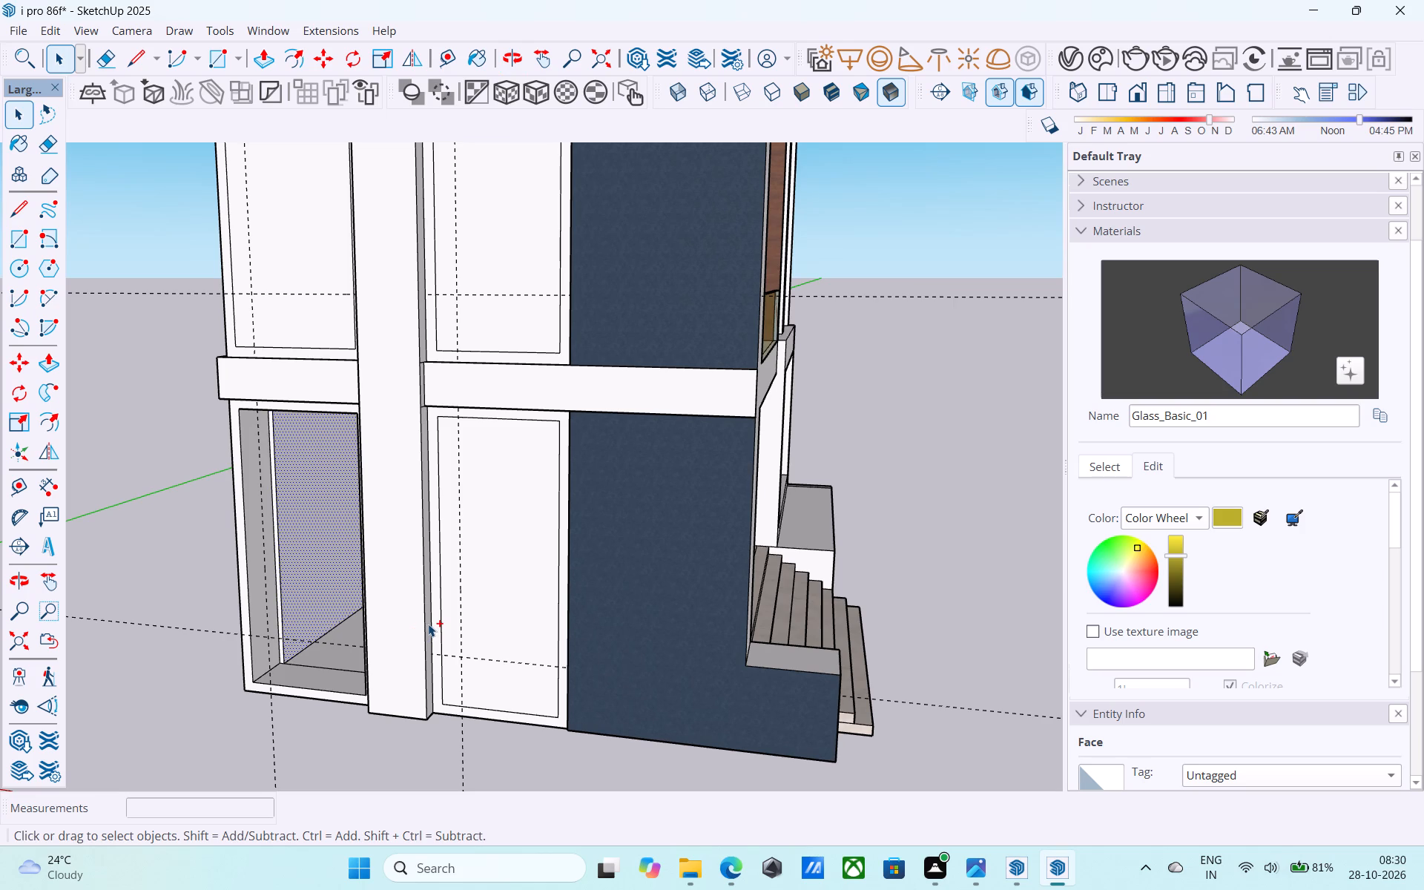
key("ctrl+z")
key("ctrl+z")
key("ctrl+z")
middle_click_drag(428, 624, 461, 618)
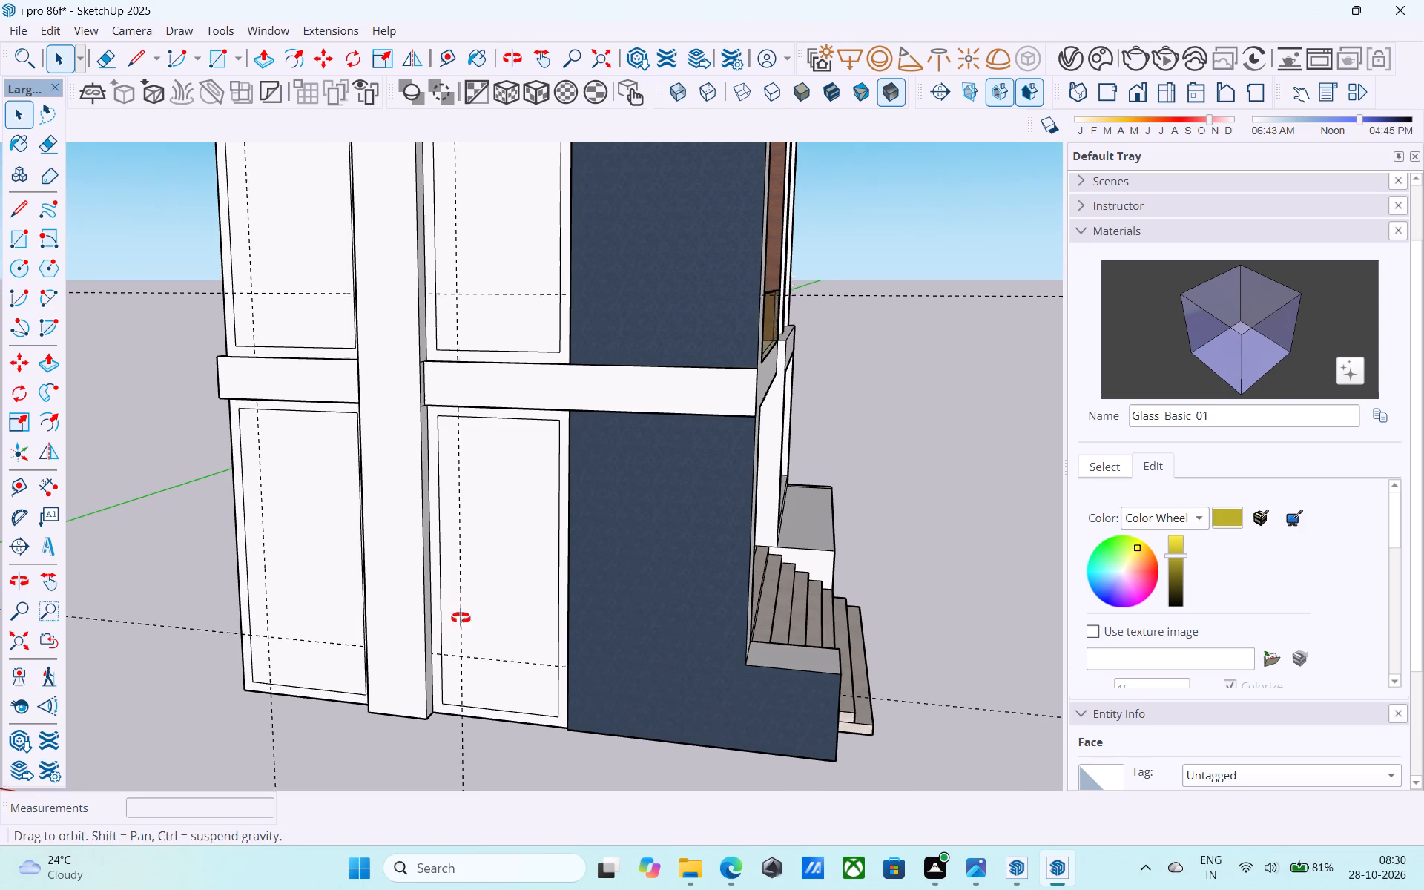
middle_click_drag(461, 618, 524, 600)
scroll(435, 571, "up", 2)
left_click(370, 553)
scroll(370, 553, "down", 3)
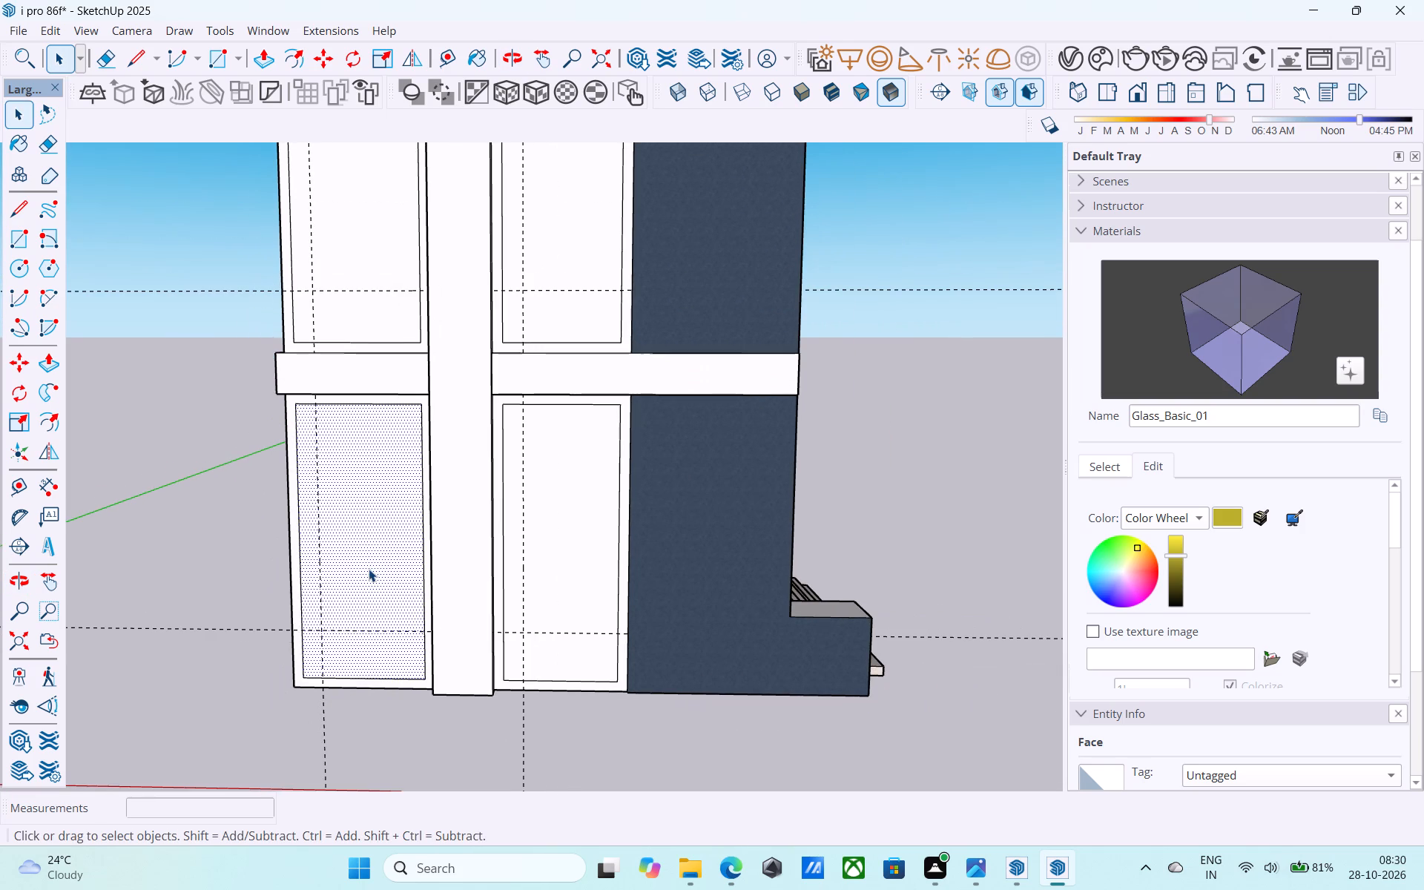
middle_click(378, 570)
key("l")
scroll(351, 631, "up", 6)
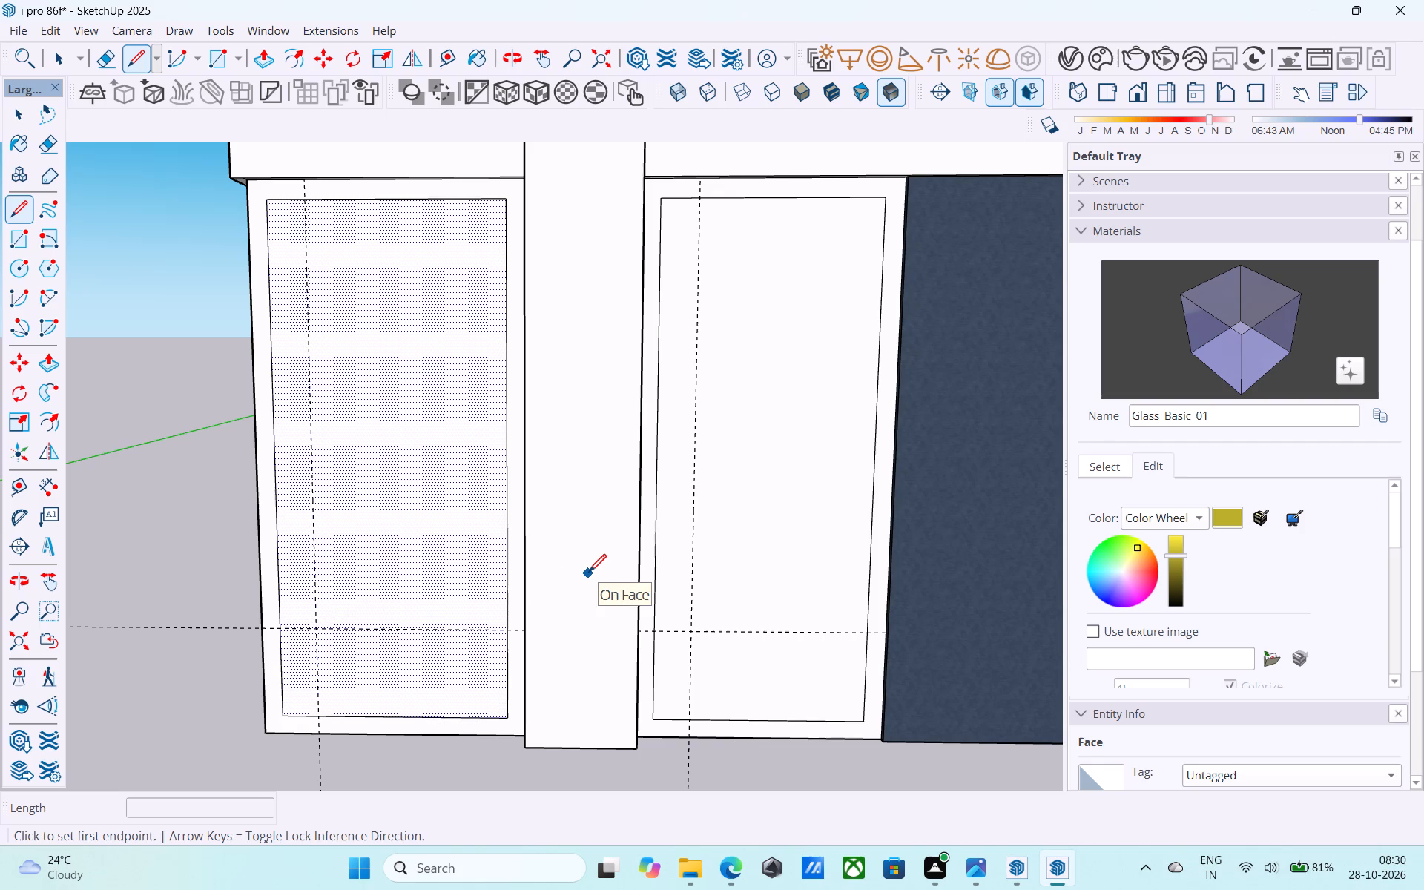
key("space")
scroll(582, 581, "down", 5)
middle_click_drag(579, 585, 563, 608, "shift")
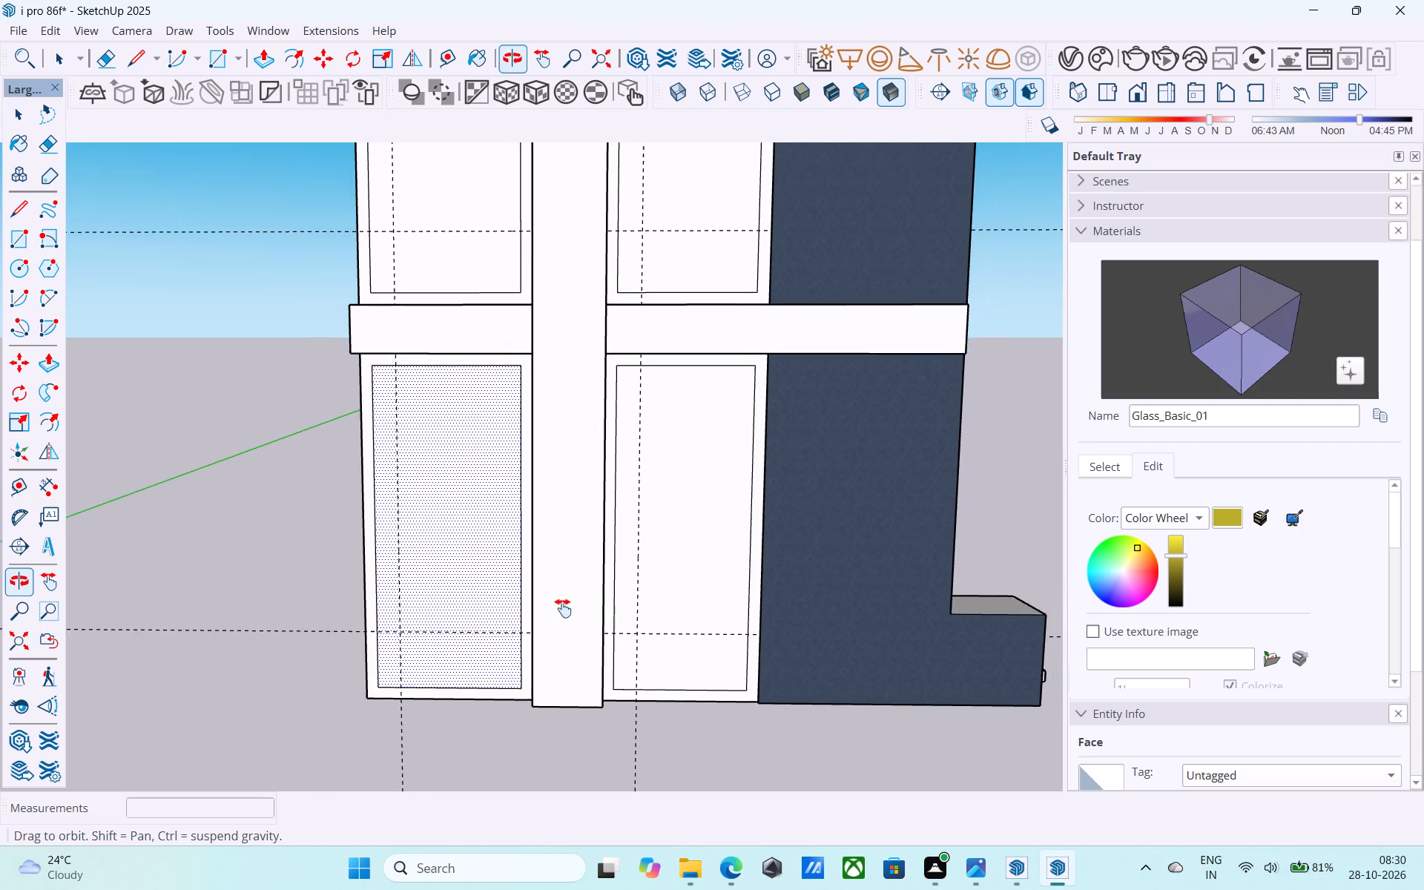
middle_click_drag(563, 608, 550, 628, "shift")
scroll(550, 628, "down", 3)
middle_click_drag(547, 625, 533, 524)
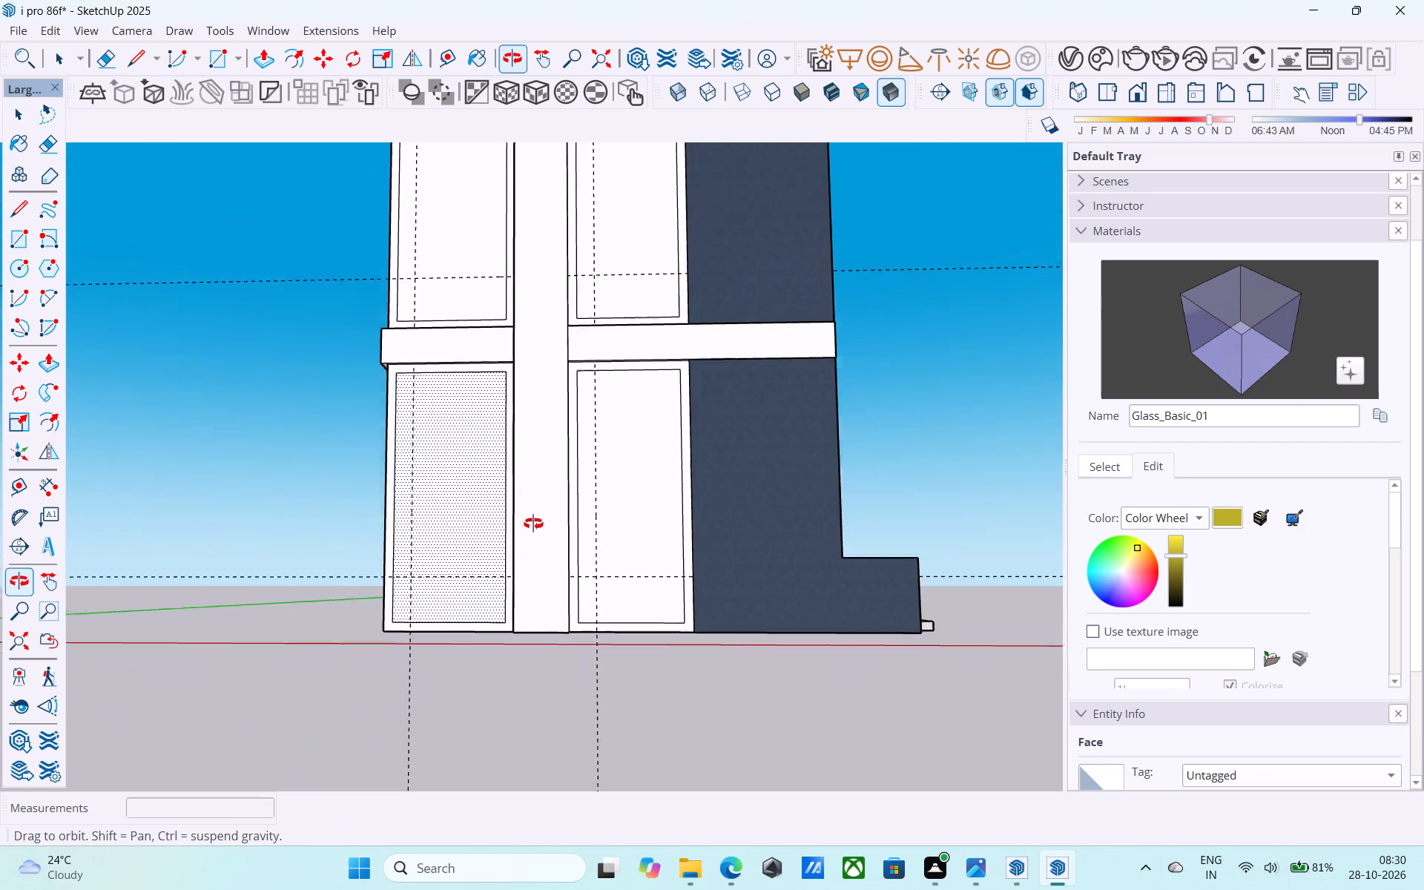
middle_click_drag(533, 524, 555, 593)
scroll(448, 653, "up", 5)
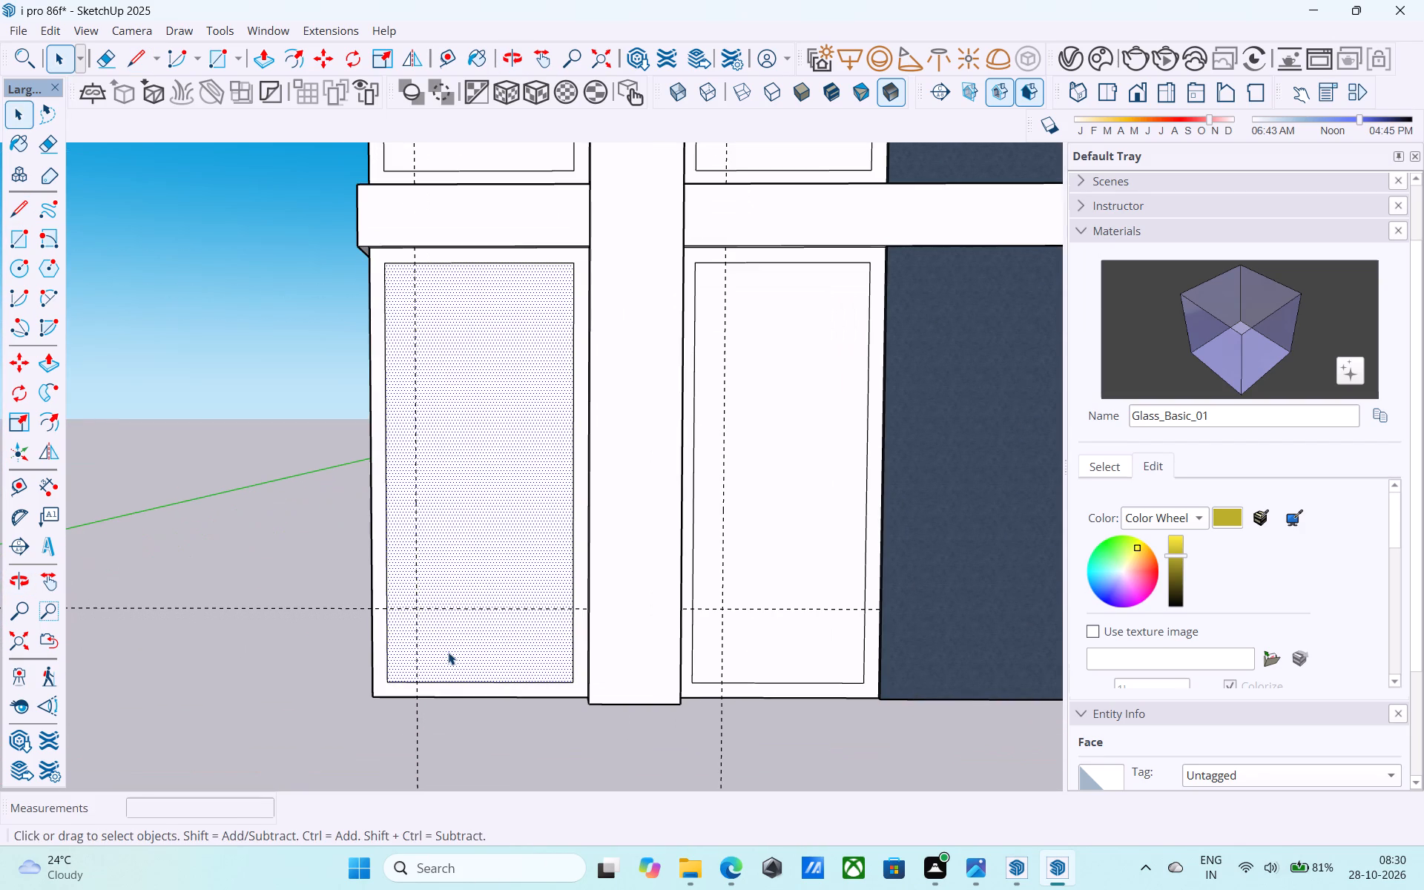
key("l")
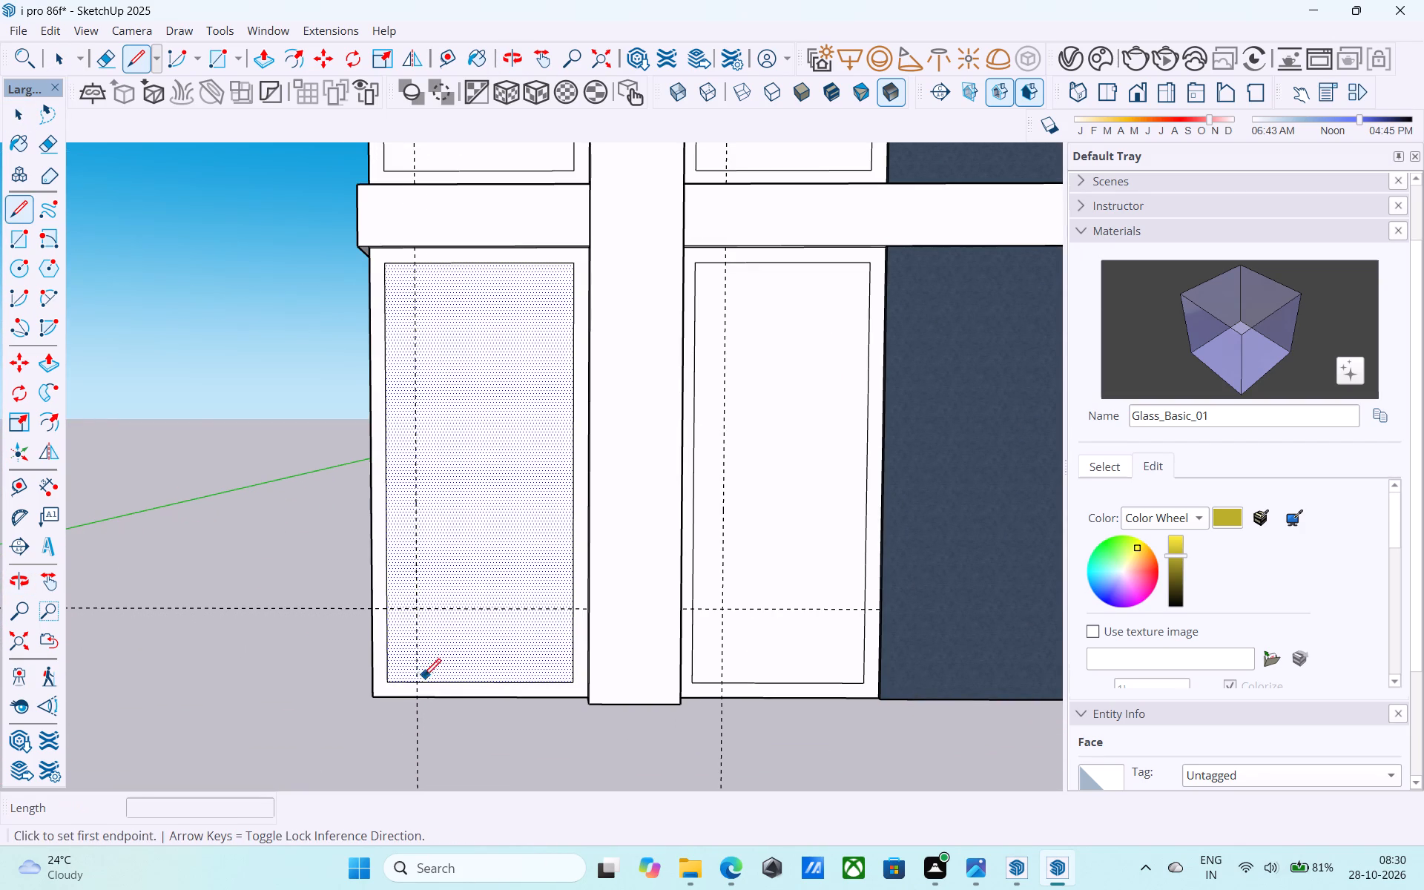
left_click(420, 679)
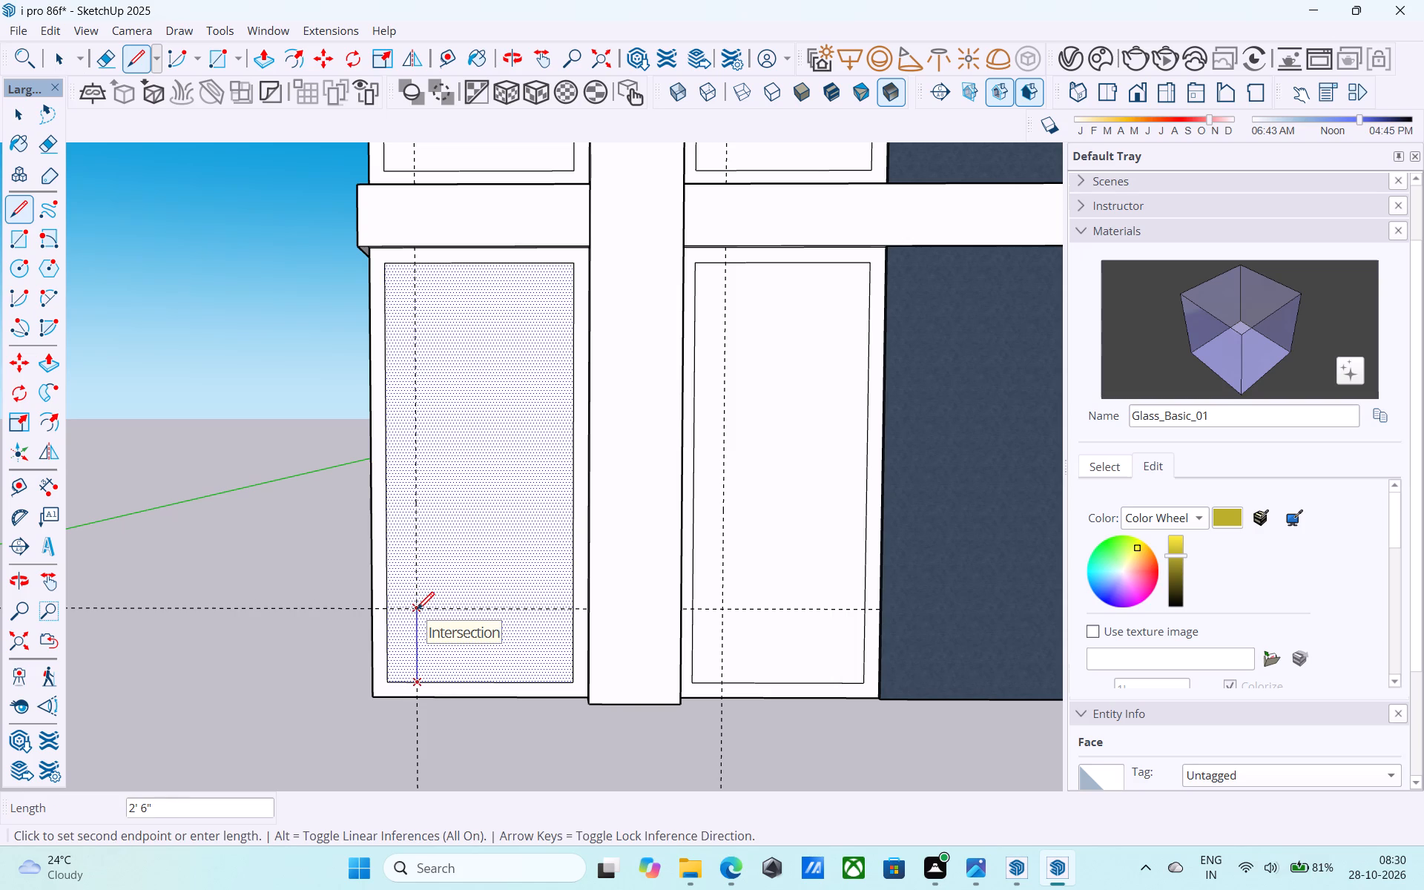
Replace the ground-floor horizontal guide with one 3' above the inner frame's bottom edge.
key("e")
left_click_drag(446, 606, 447, 622)
key("space")
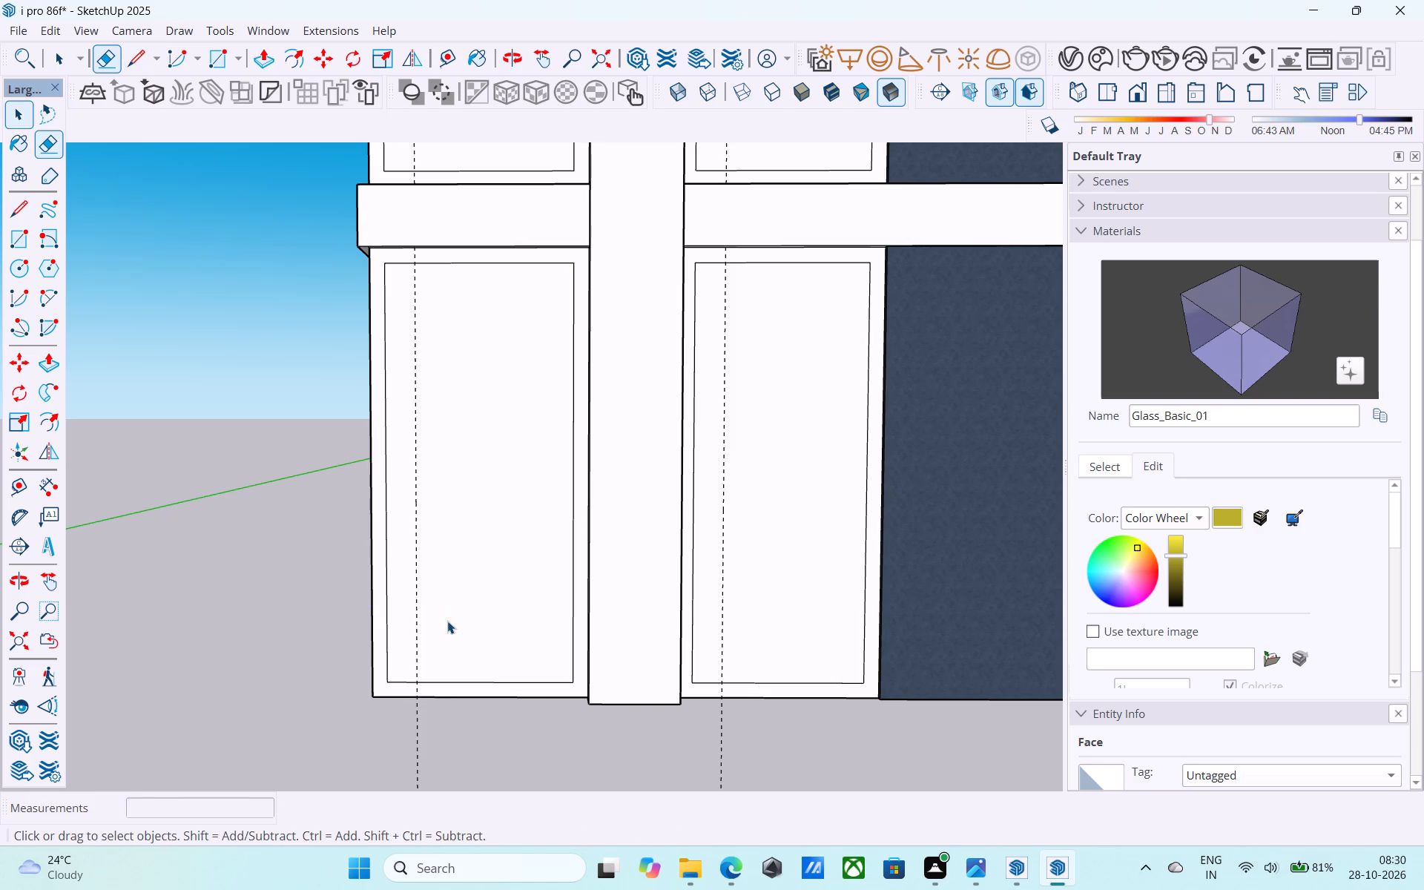
key("t")
left_click(435, 679)
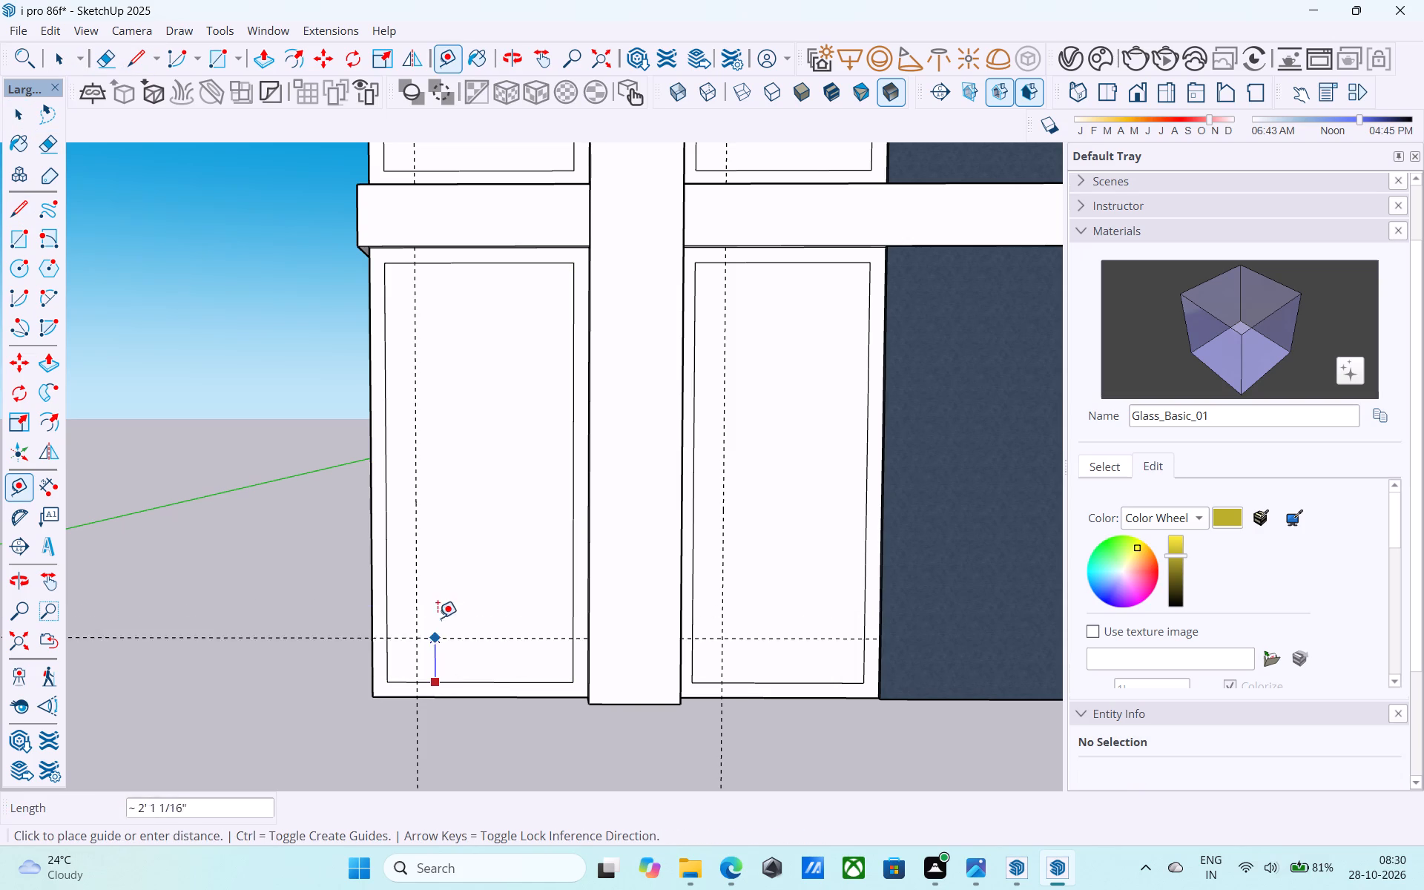
type("3'")
key("Return")
Replace the first-floor horizontal guide with one 3' above that panel's inner frame bottom edge.
scroll(439, 548, "up", 1)
scroll(433, 556, "down", 9)
scroll(424, 254, "up", 3)
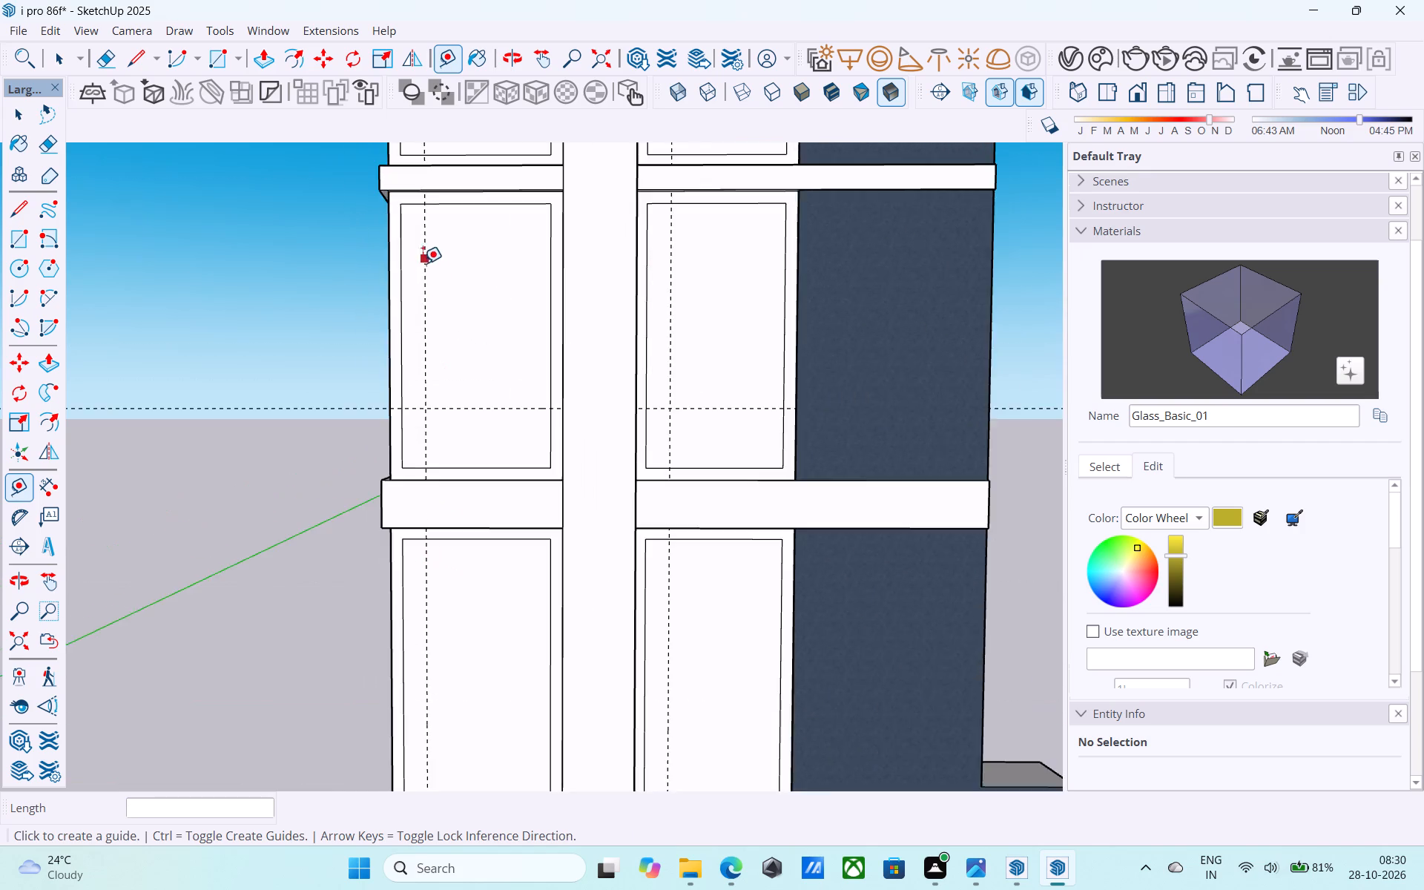
scroll(423, 263, "up", 8)
left_click(411, 533)
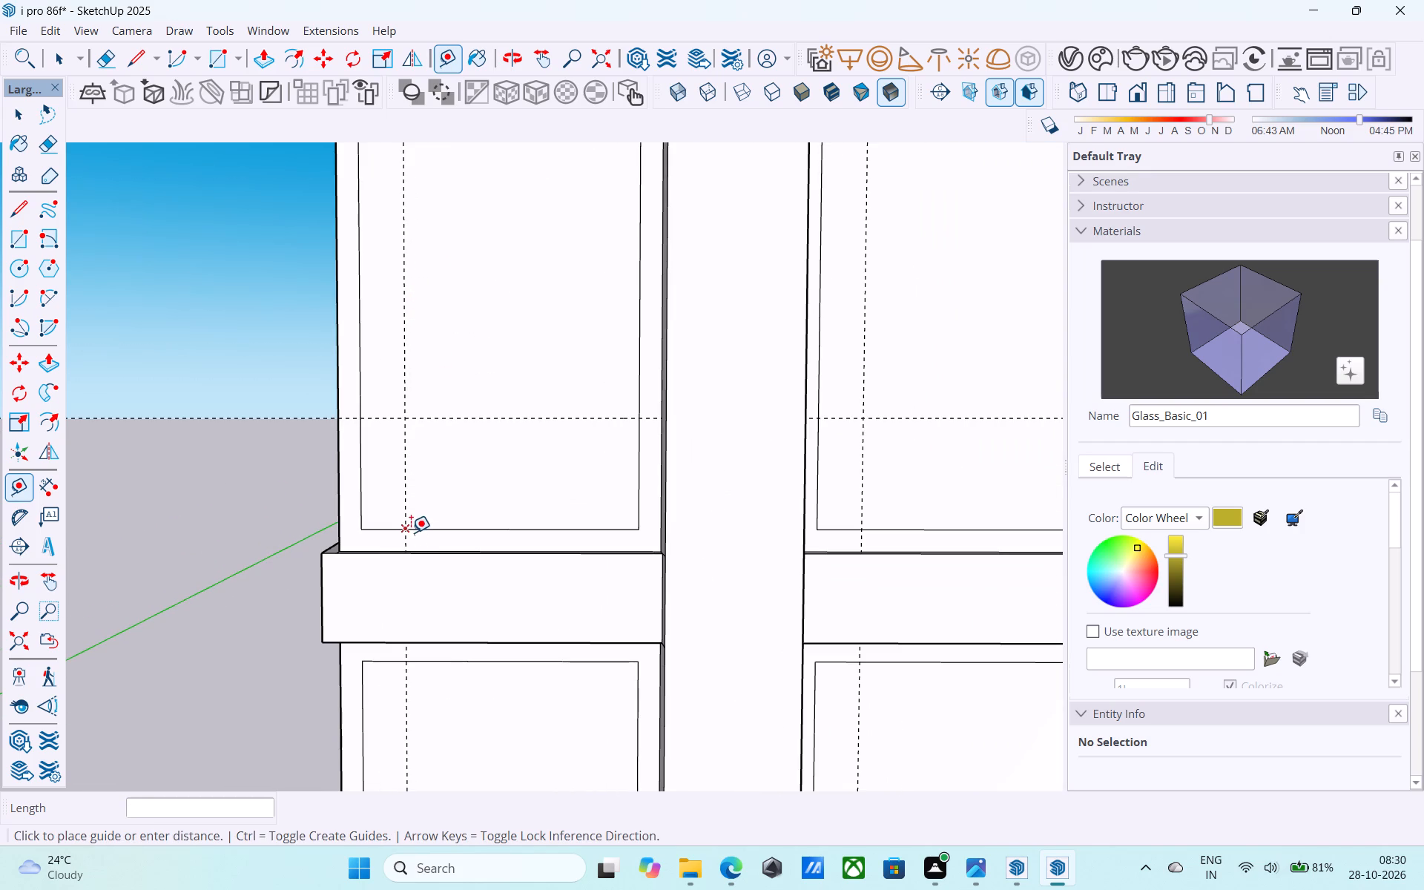
key("e")
left_click_drag(441, 391, 452, 448)
middle_click_drag(452, 450, 433, 518)
scroll(426, 524, "down", 4)
middle_click_drag(426, 527, 411, 495)
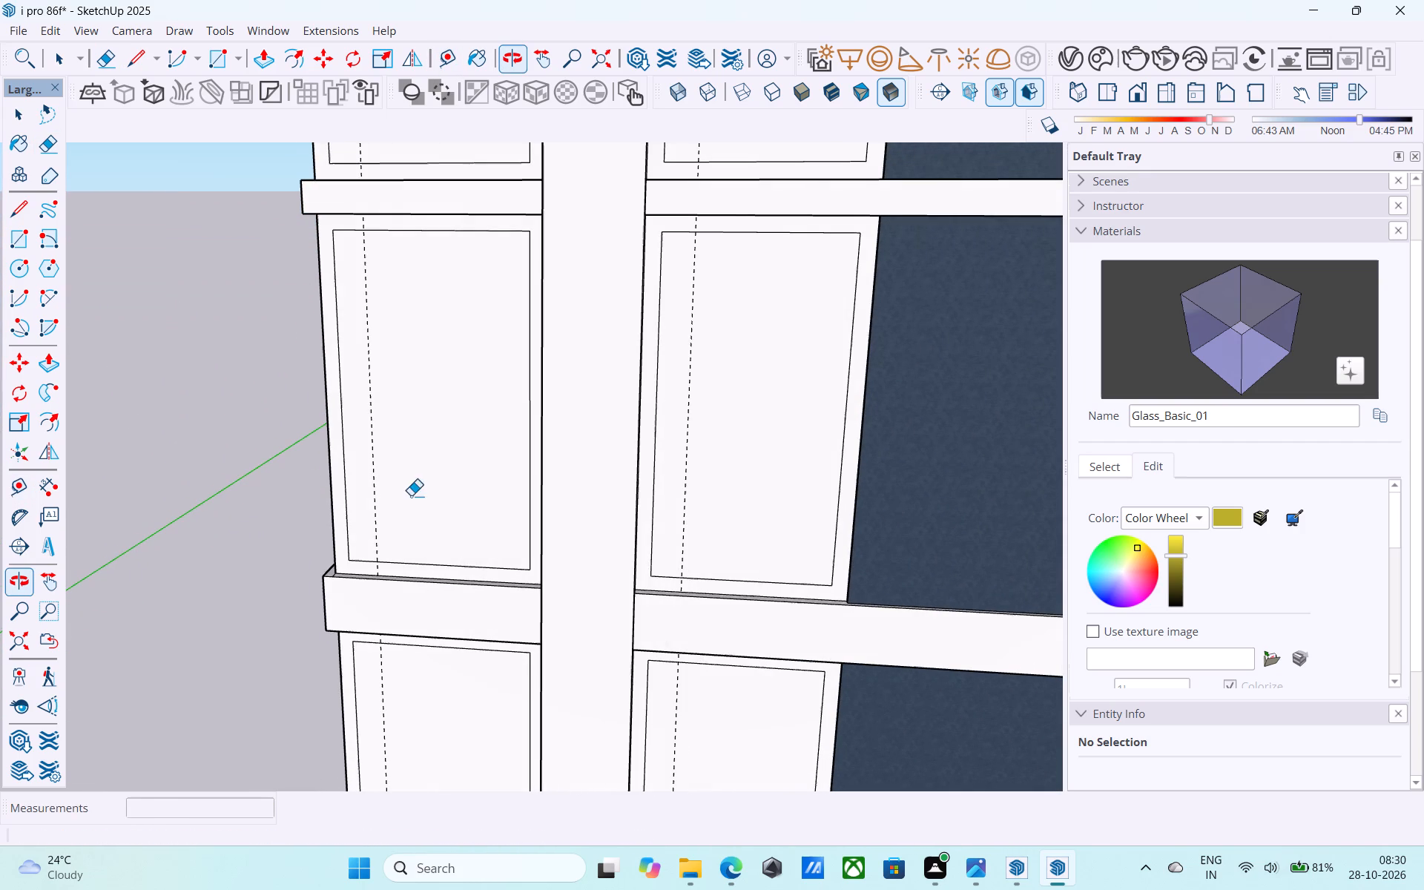
key("t")
left_click(415, 564)
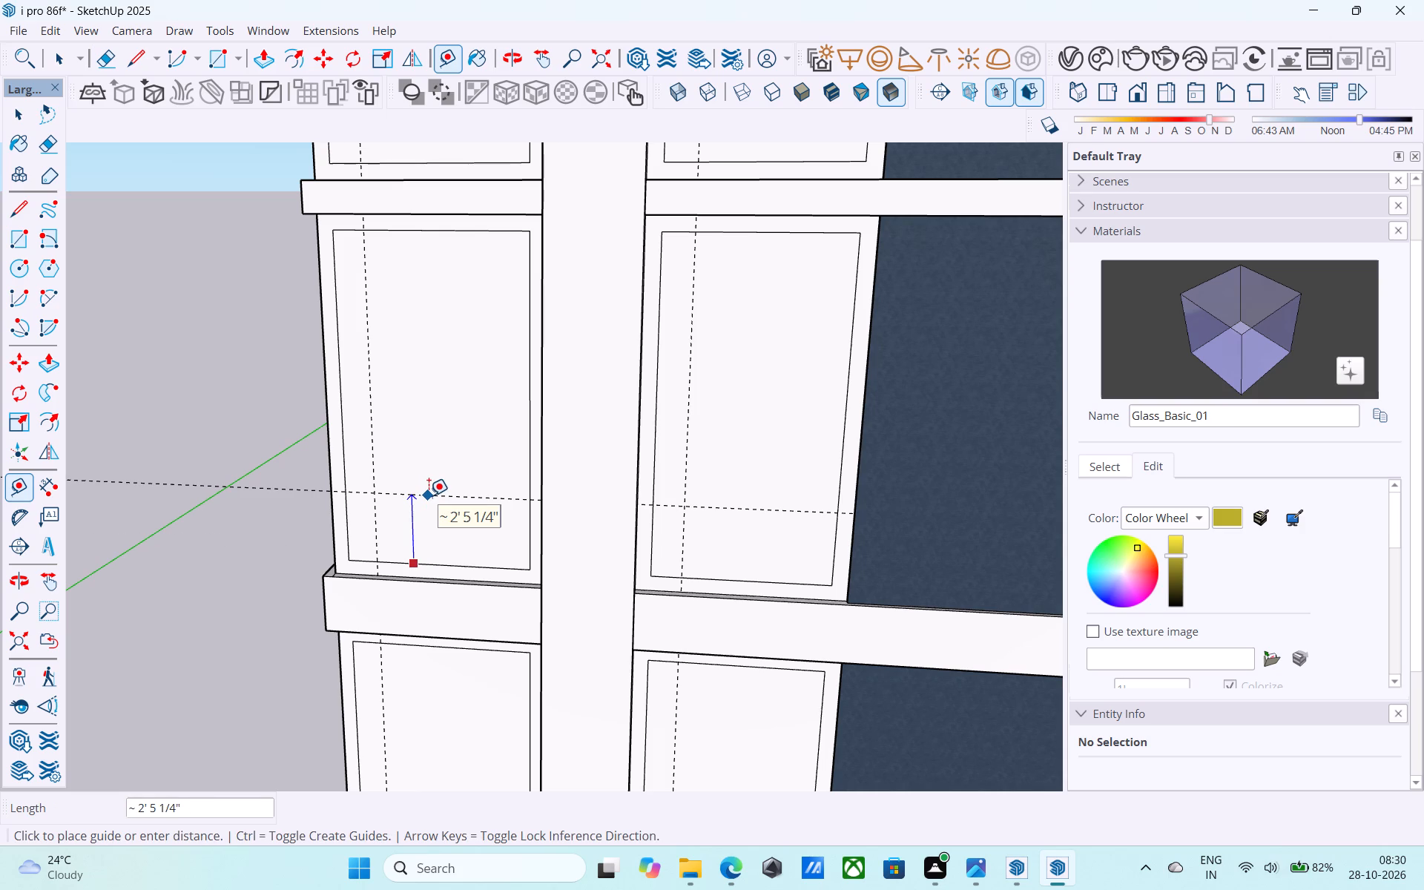
type("3'")
key("Return")
key("space")
Erase the old horizontal guides across the second-floor and top-floor panels.
scroll(429, 495, "down", 9)
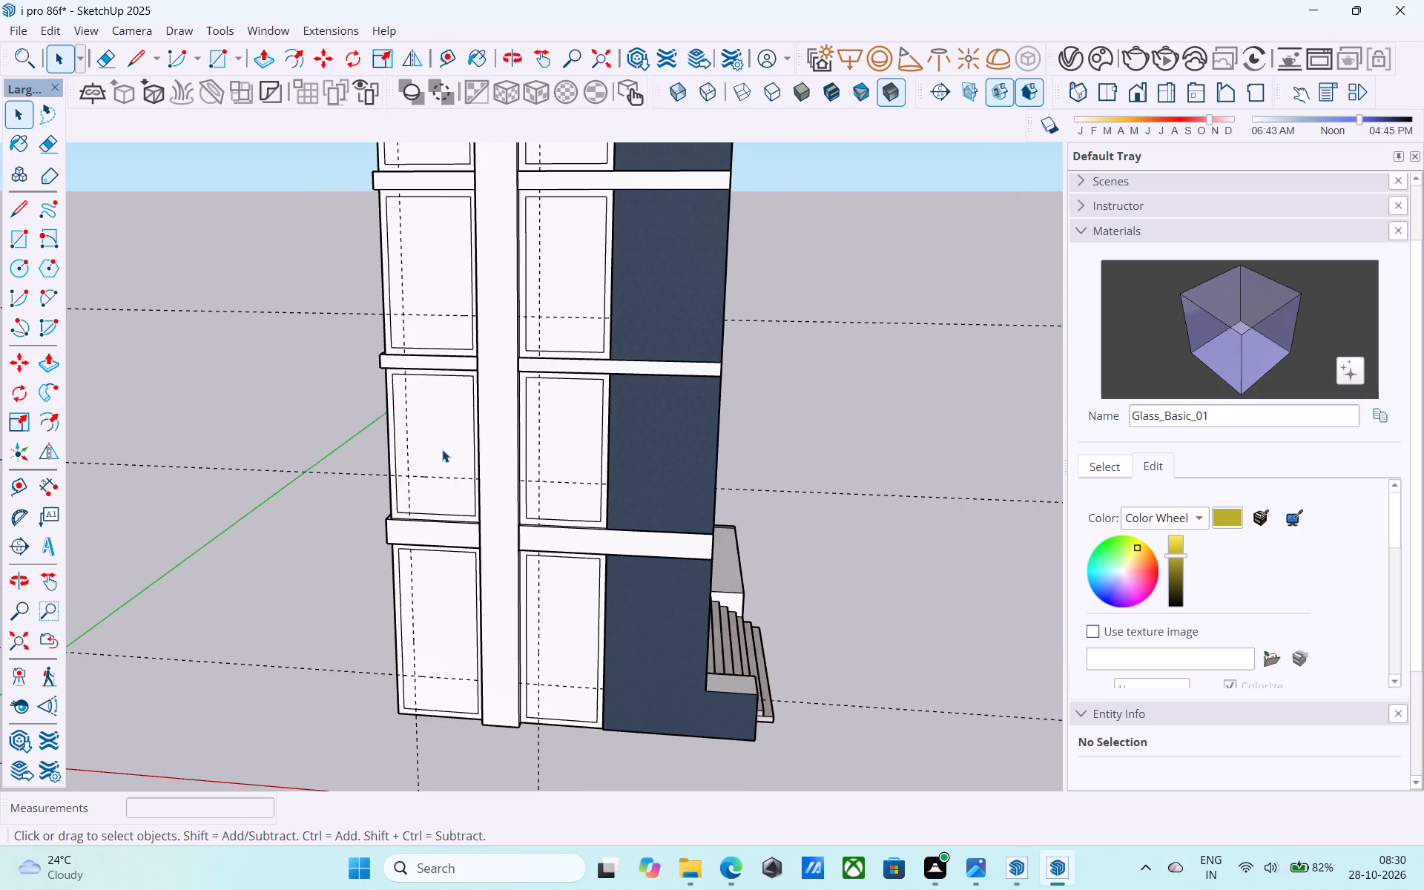
middle_click_drag(442, 449, 441, 533, "shift")
key("e")
left_click_drag(420, 401, 431, 386)
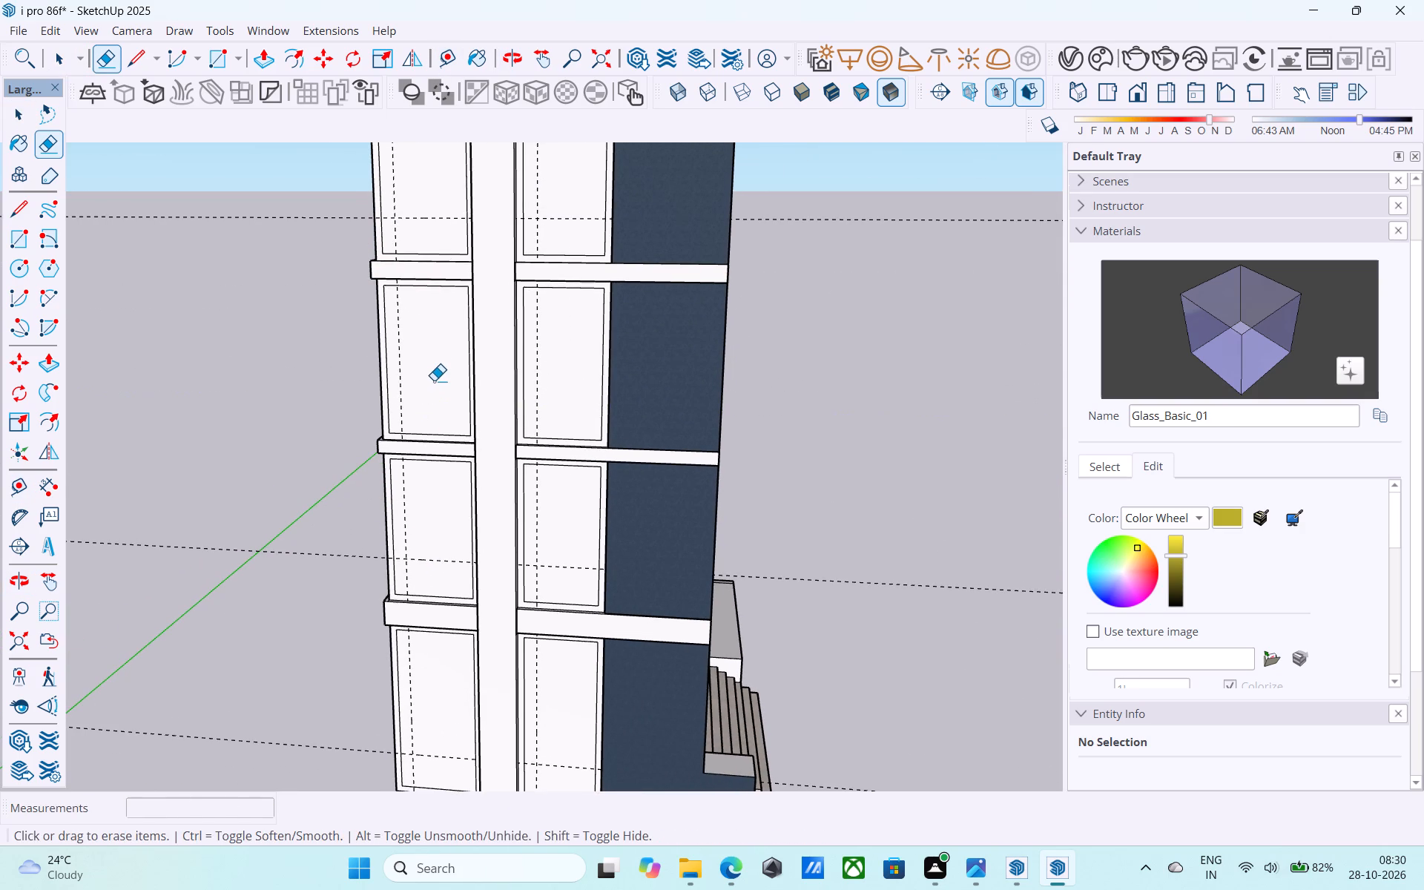
middle_click_drag(434, 380, 432, 481, "shift")
left_click(429, 315)
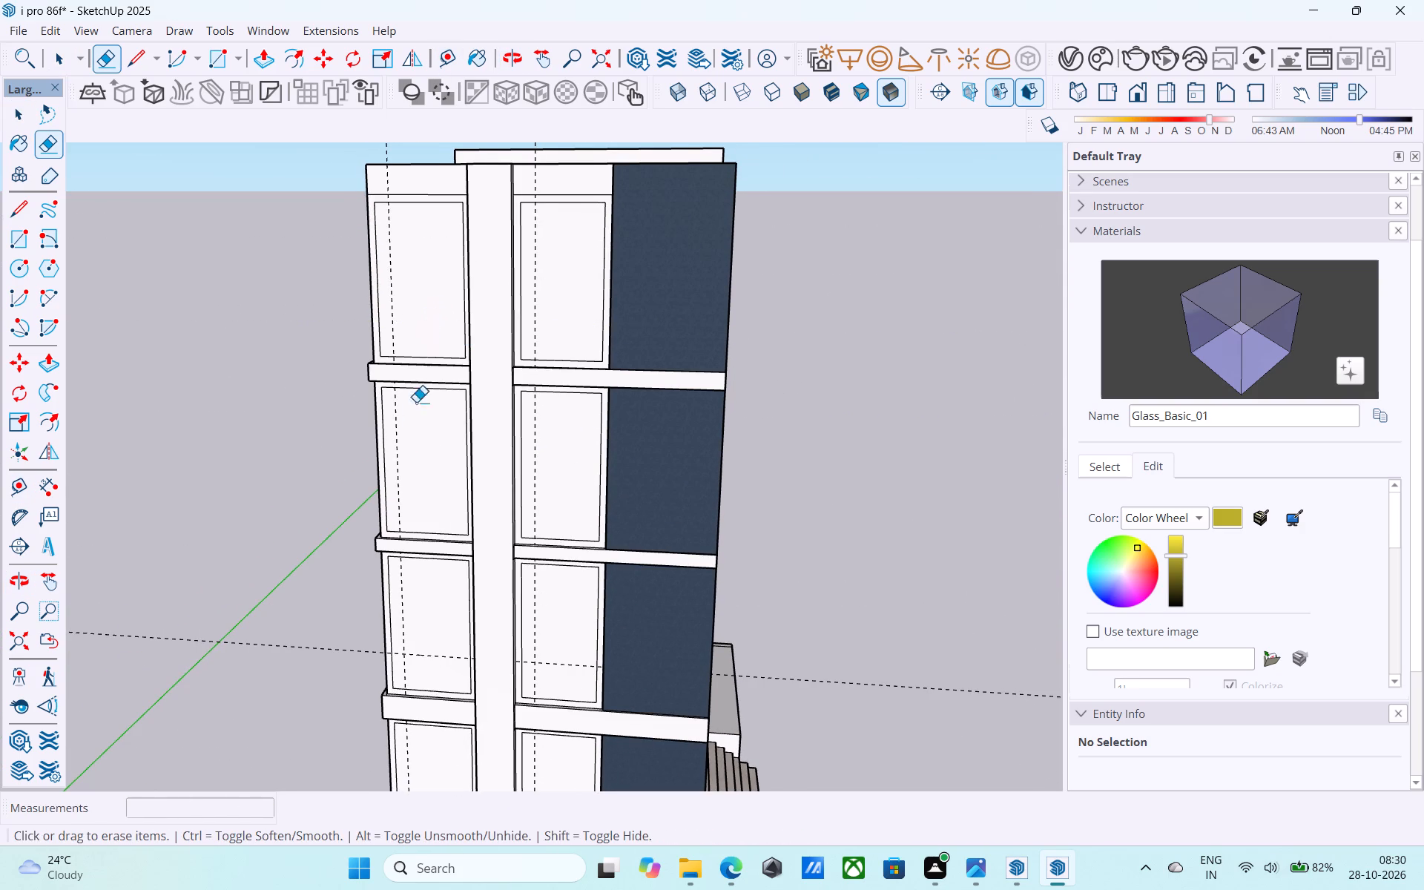
Place a horizontal guide 3' above the bottom edge of the second-floor outer panel's inner frame.
middle_click_drag(405, 444, 370, 382)
scroll(395, 435, "up", 3)
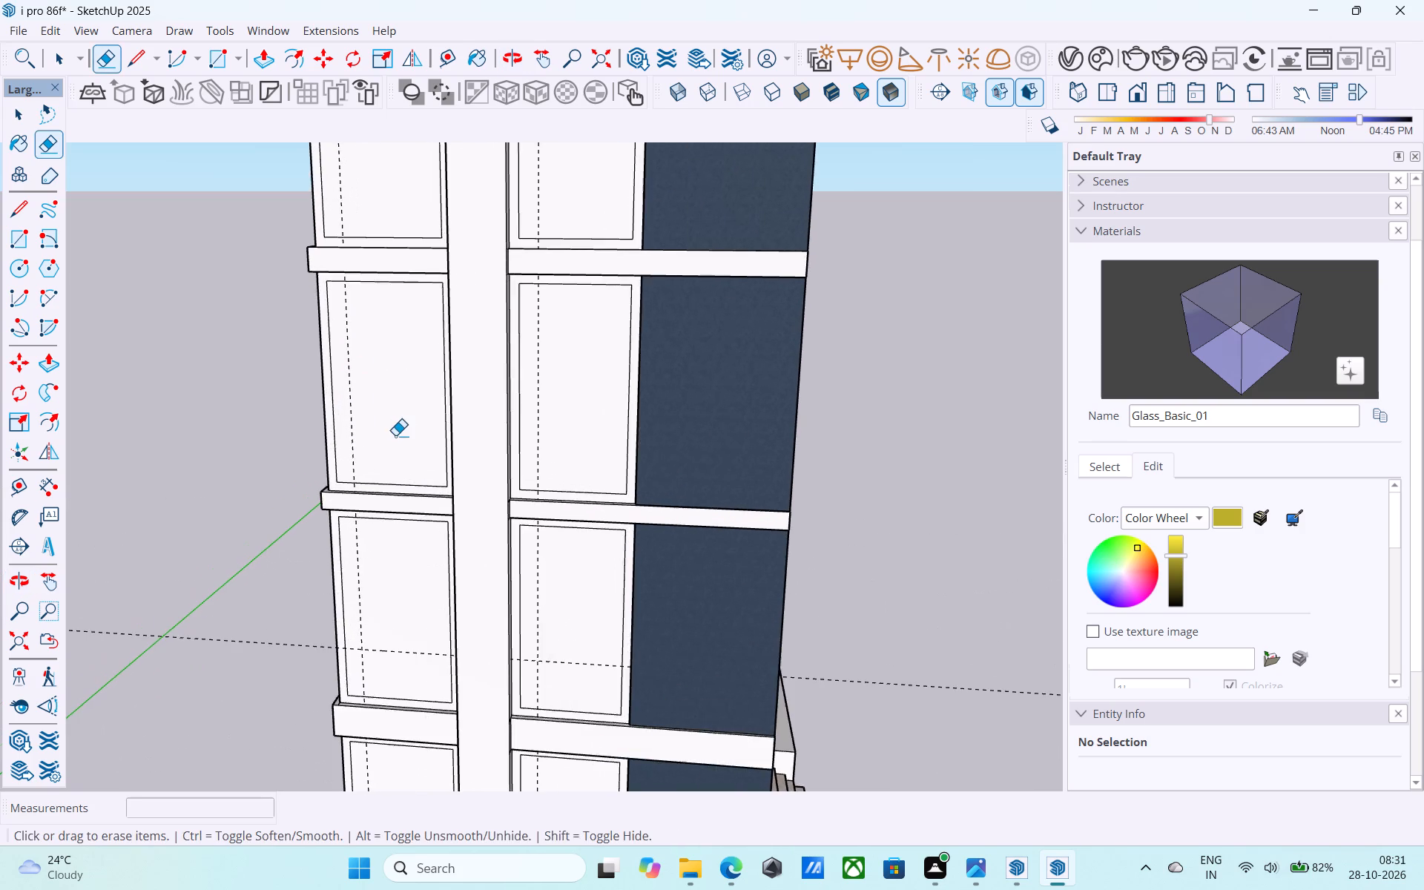
key("t")
scroll(400, 449, "up", 3)
left_click(389, 501)
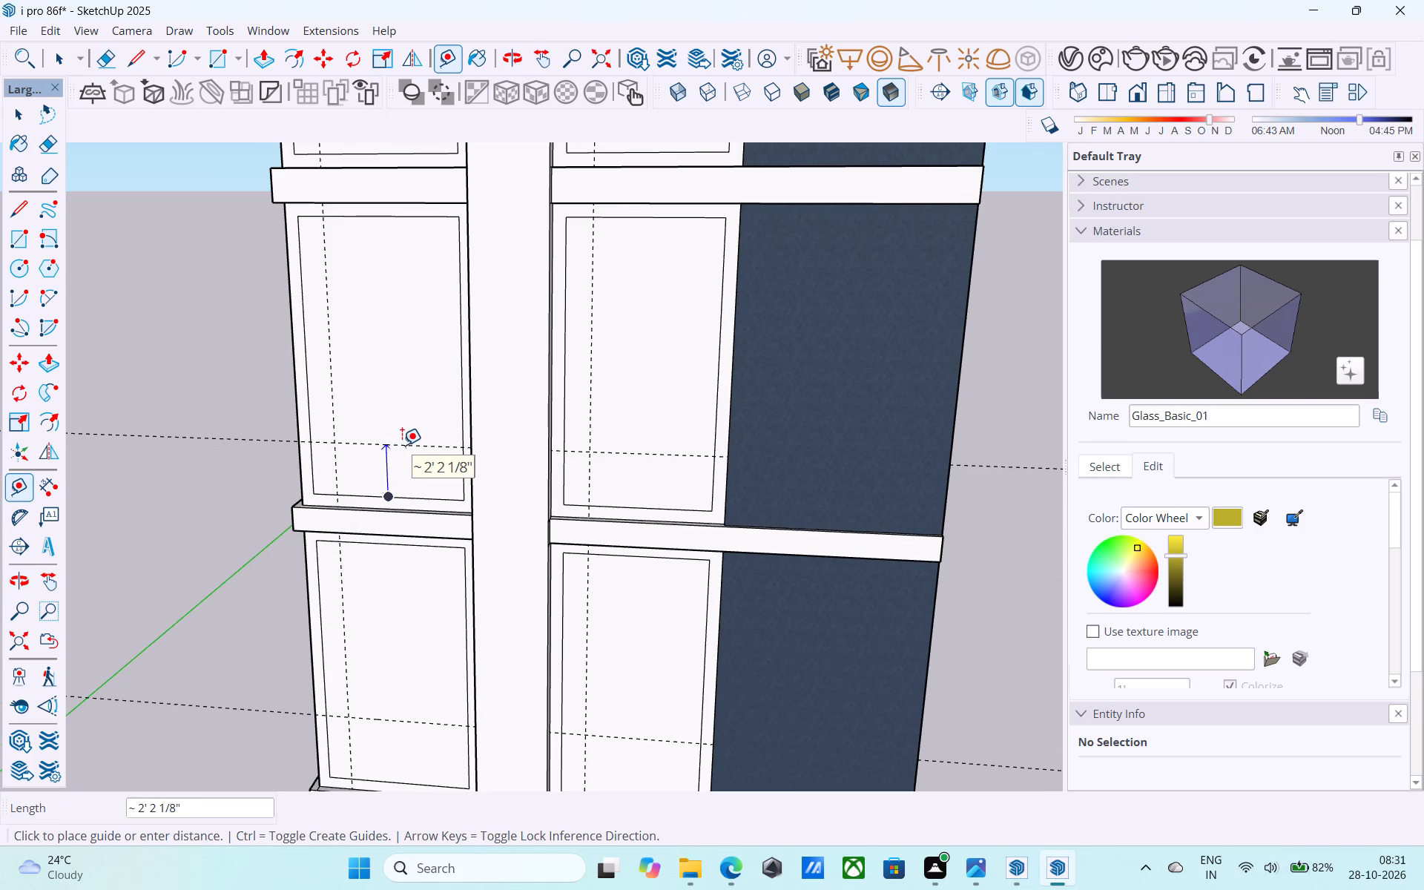
type("3'")
key("Return")
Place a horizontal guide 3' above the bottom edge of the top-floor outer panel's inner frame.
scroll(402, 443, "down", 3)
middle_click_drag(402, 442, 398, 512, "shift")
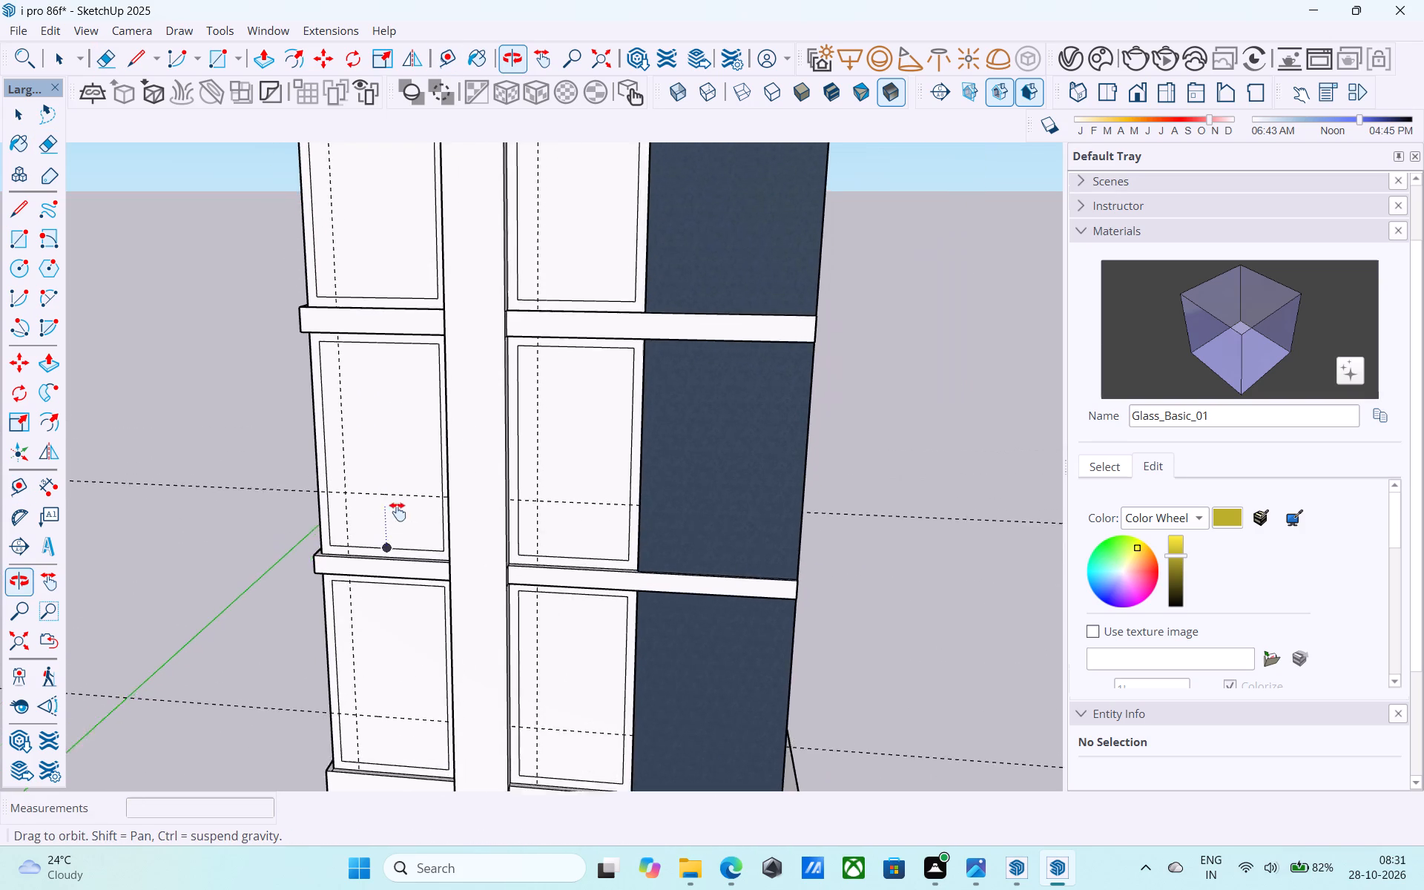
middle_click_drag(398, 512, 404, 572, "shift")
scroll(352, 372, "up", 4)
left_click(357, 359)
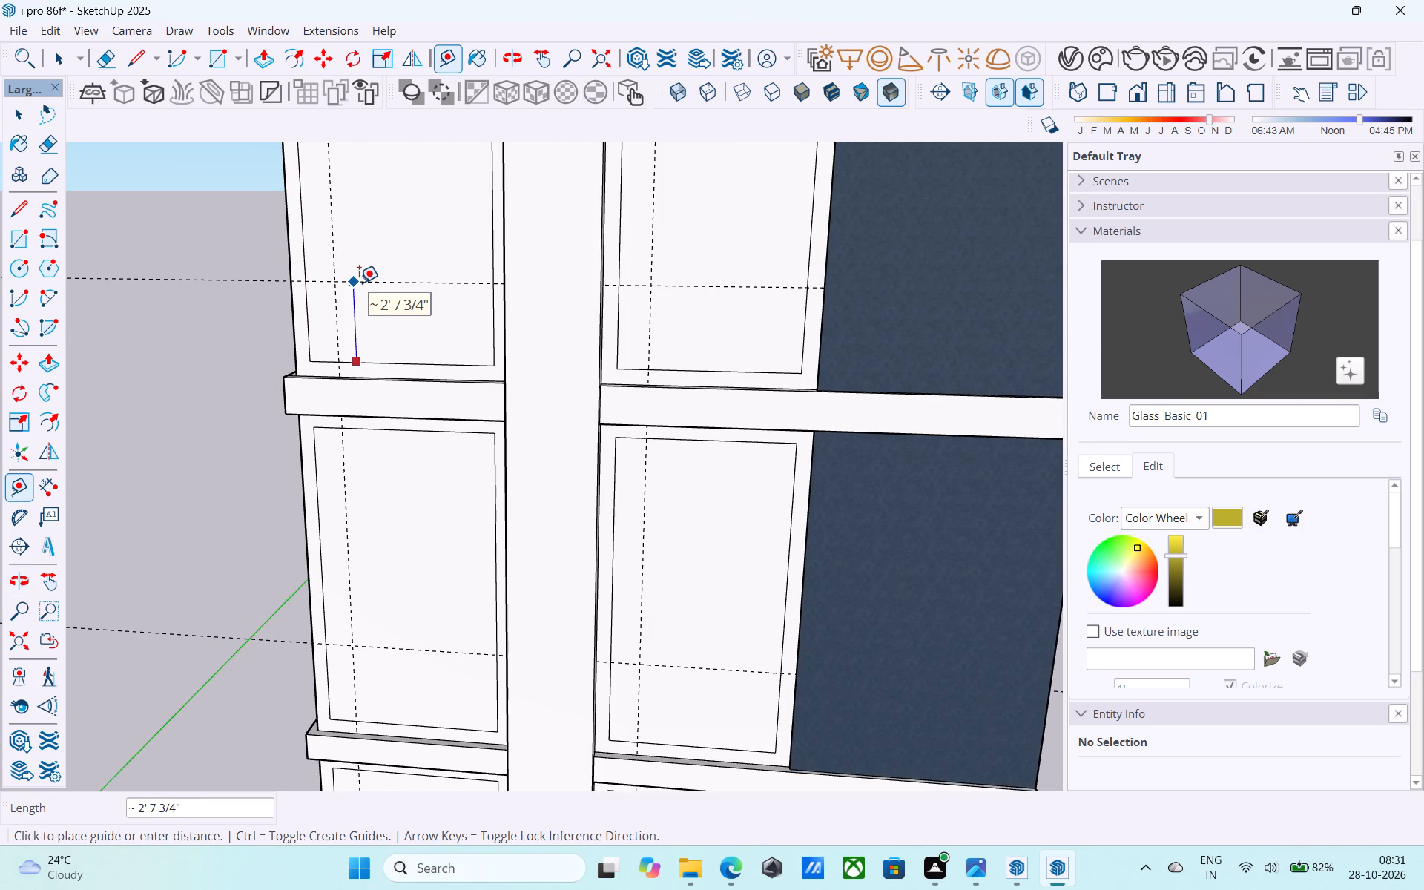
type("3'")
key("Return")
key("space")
Examine the building's front and side facades from different angles.
scroll(360, 283, "down", 4)
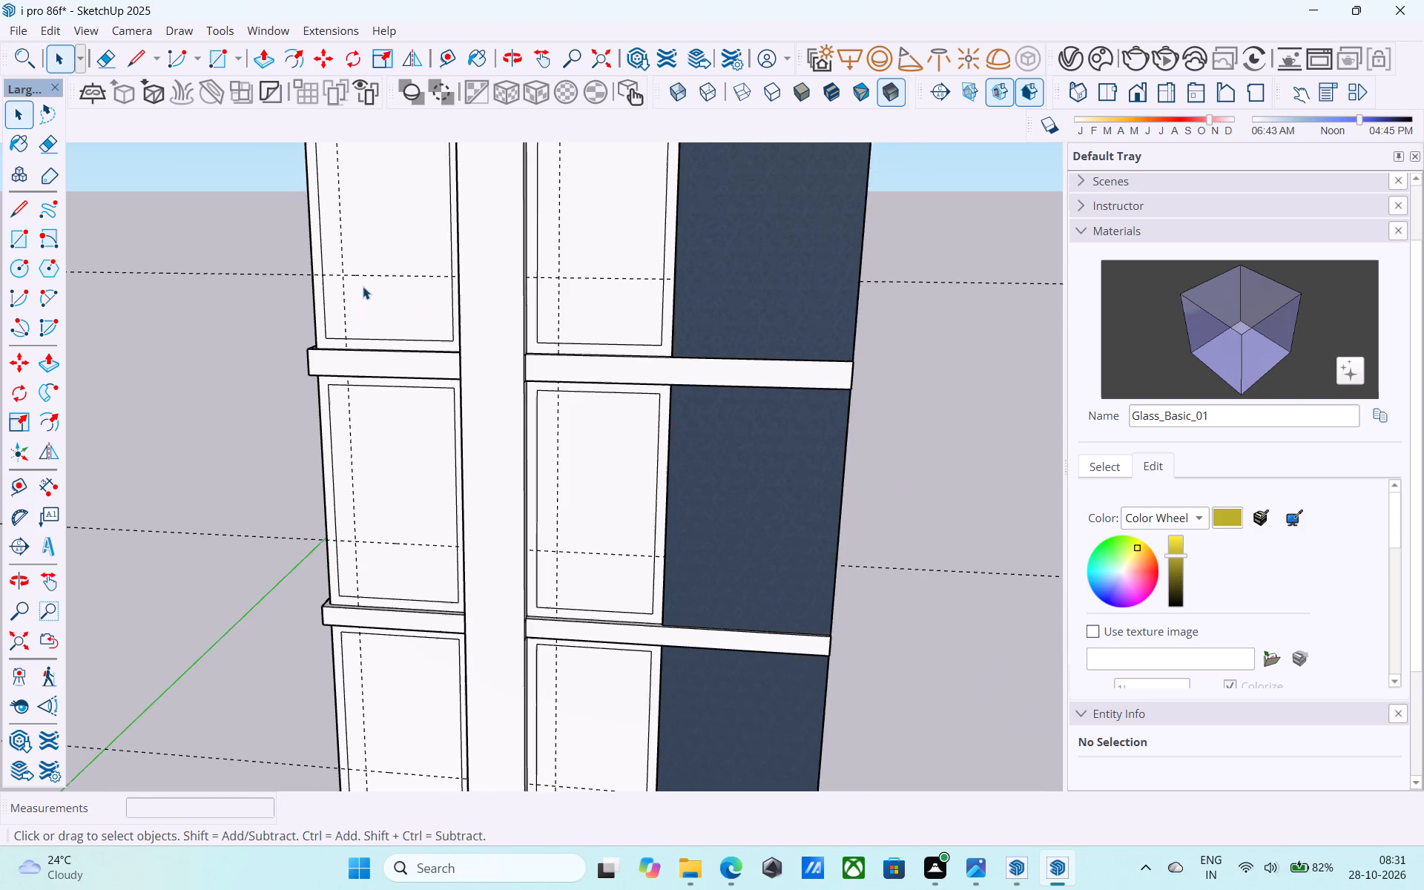
scroll(382, 280, "down", 5)
middle_click_drag(385, 282, 469, 278)
scroll(469, 278, "down", 10)
middle_click_drag(470, 278, 481, 280)
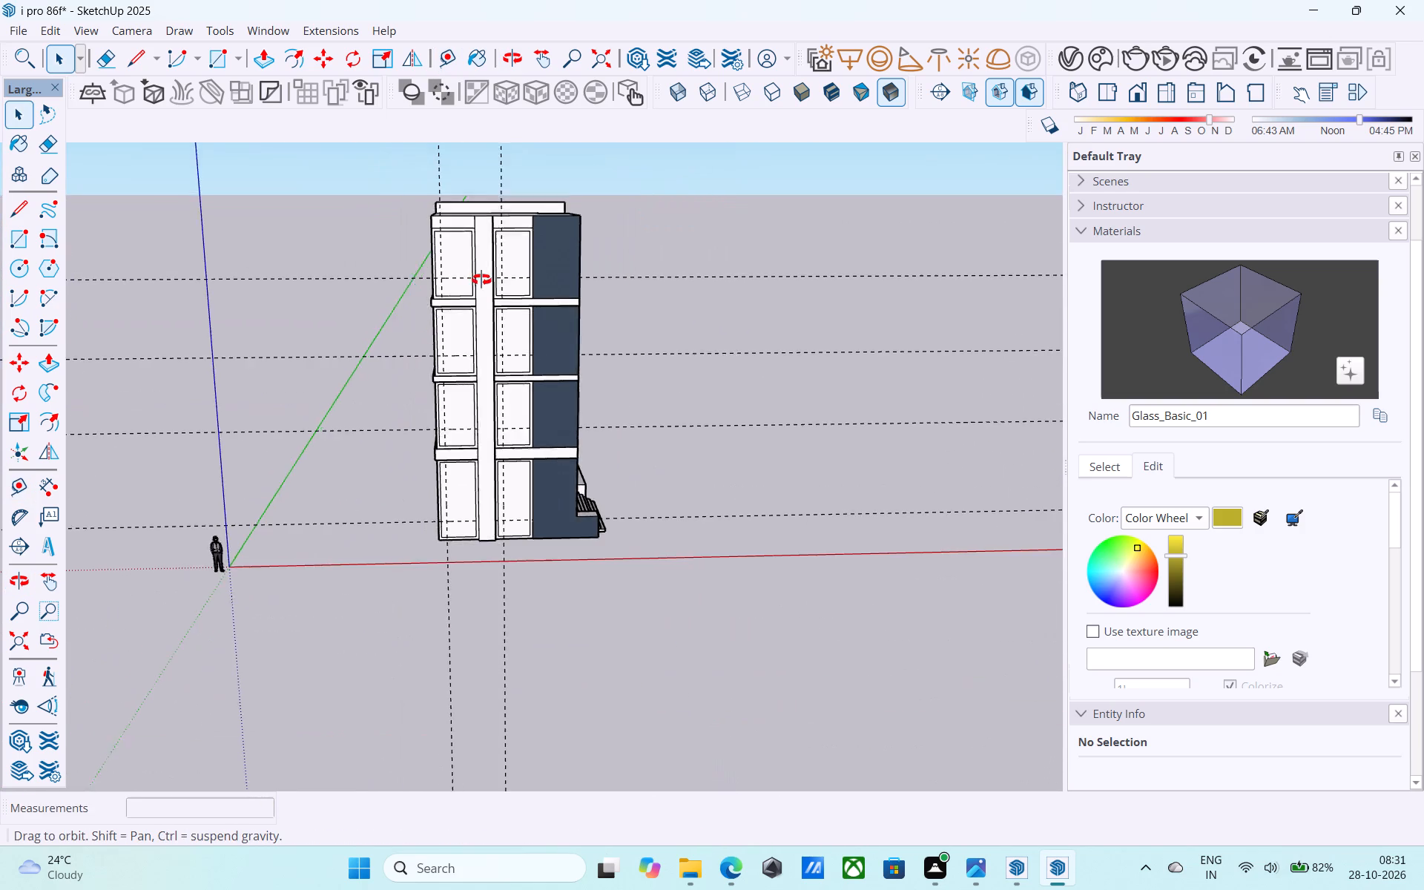
middle_click_drag(481, 280, 0, 332)
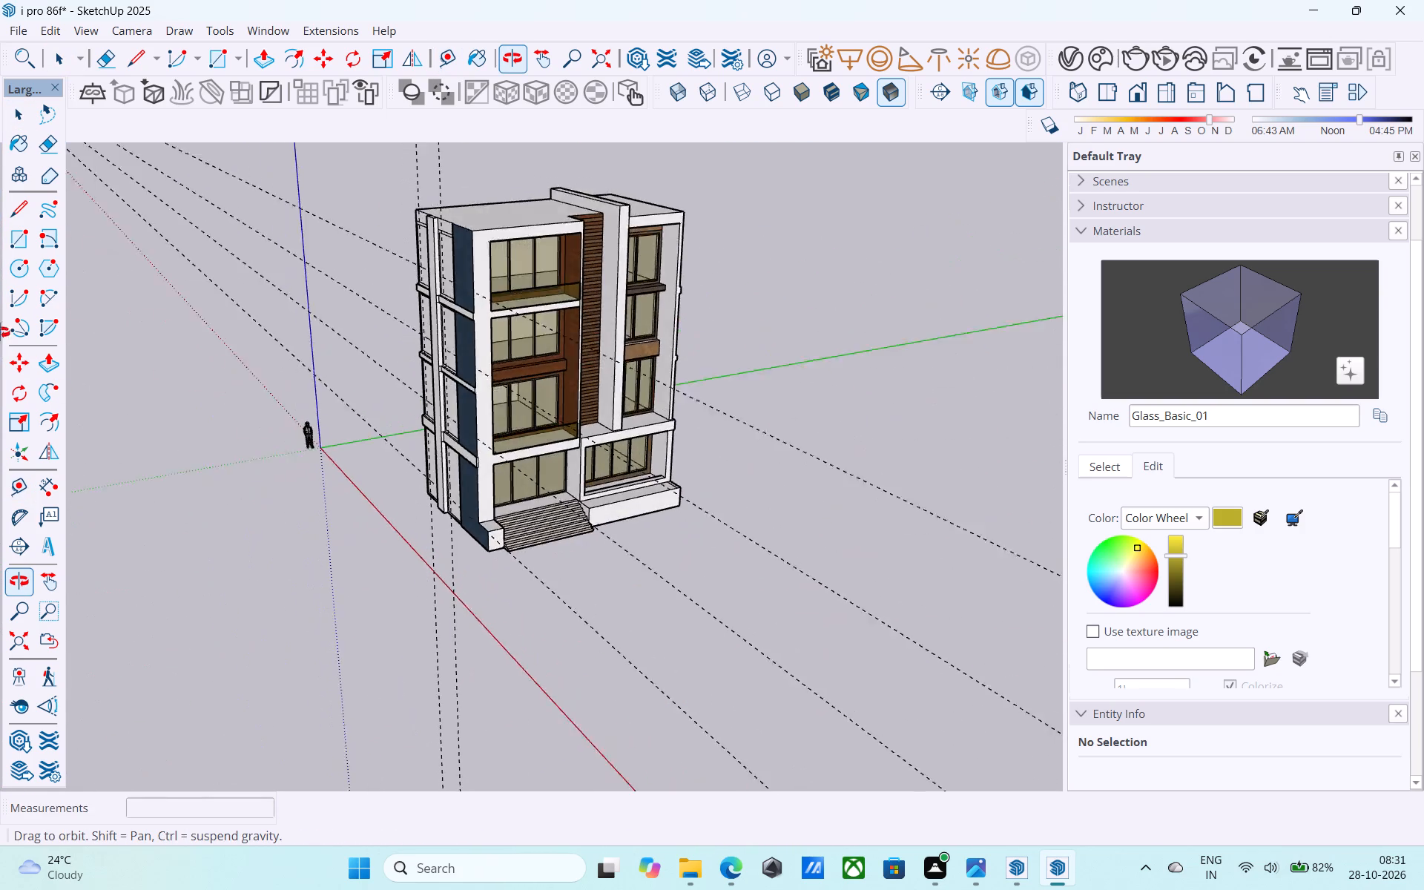
middle_click_drag(0, 332, 0, 272)
middle_click_drag(638, 387, 510, 374)
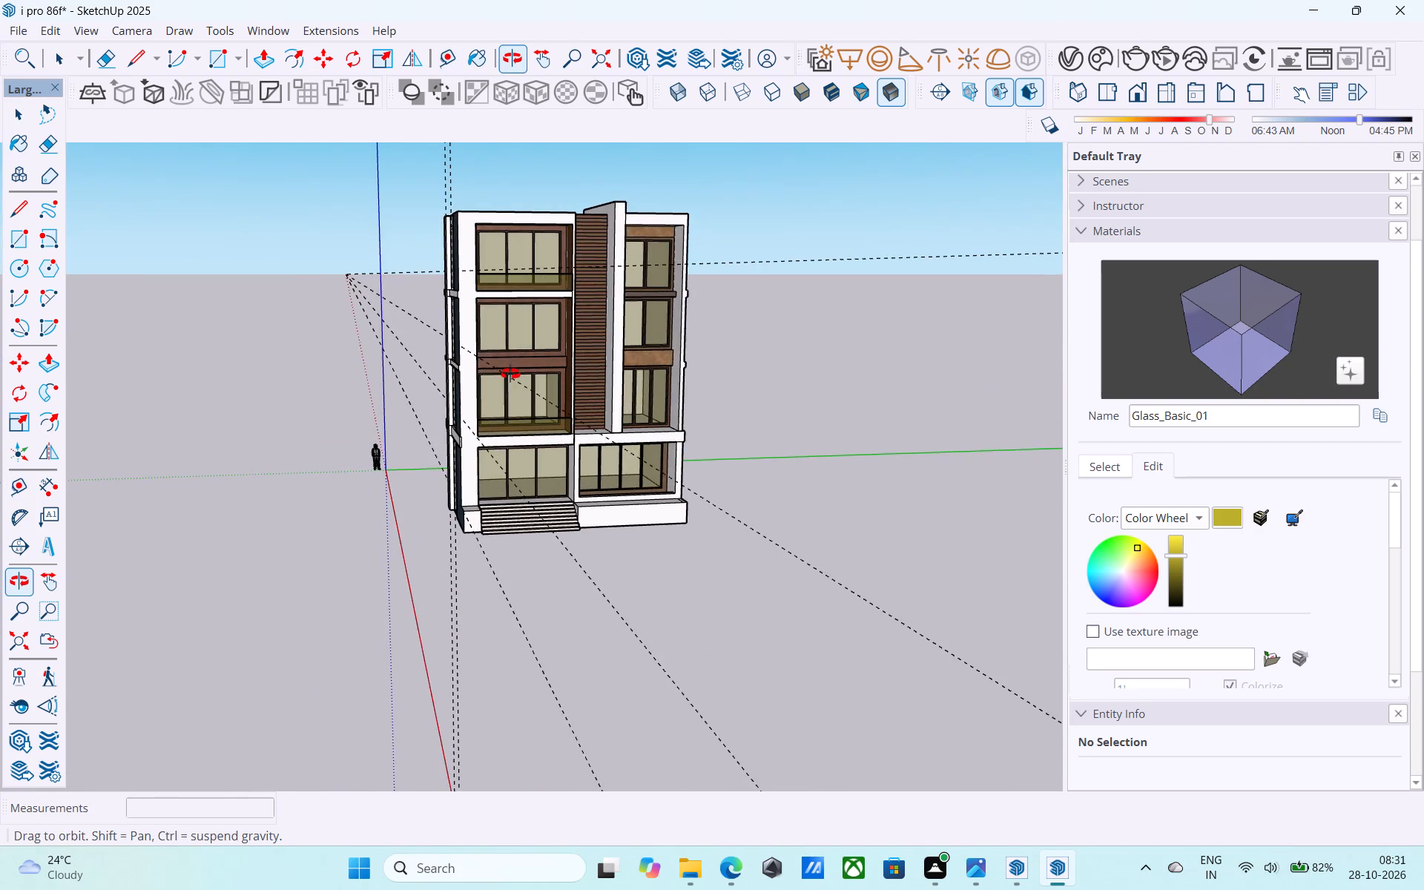
middle_click_drag(510, 374, 994, 386)
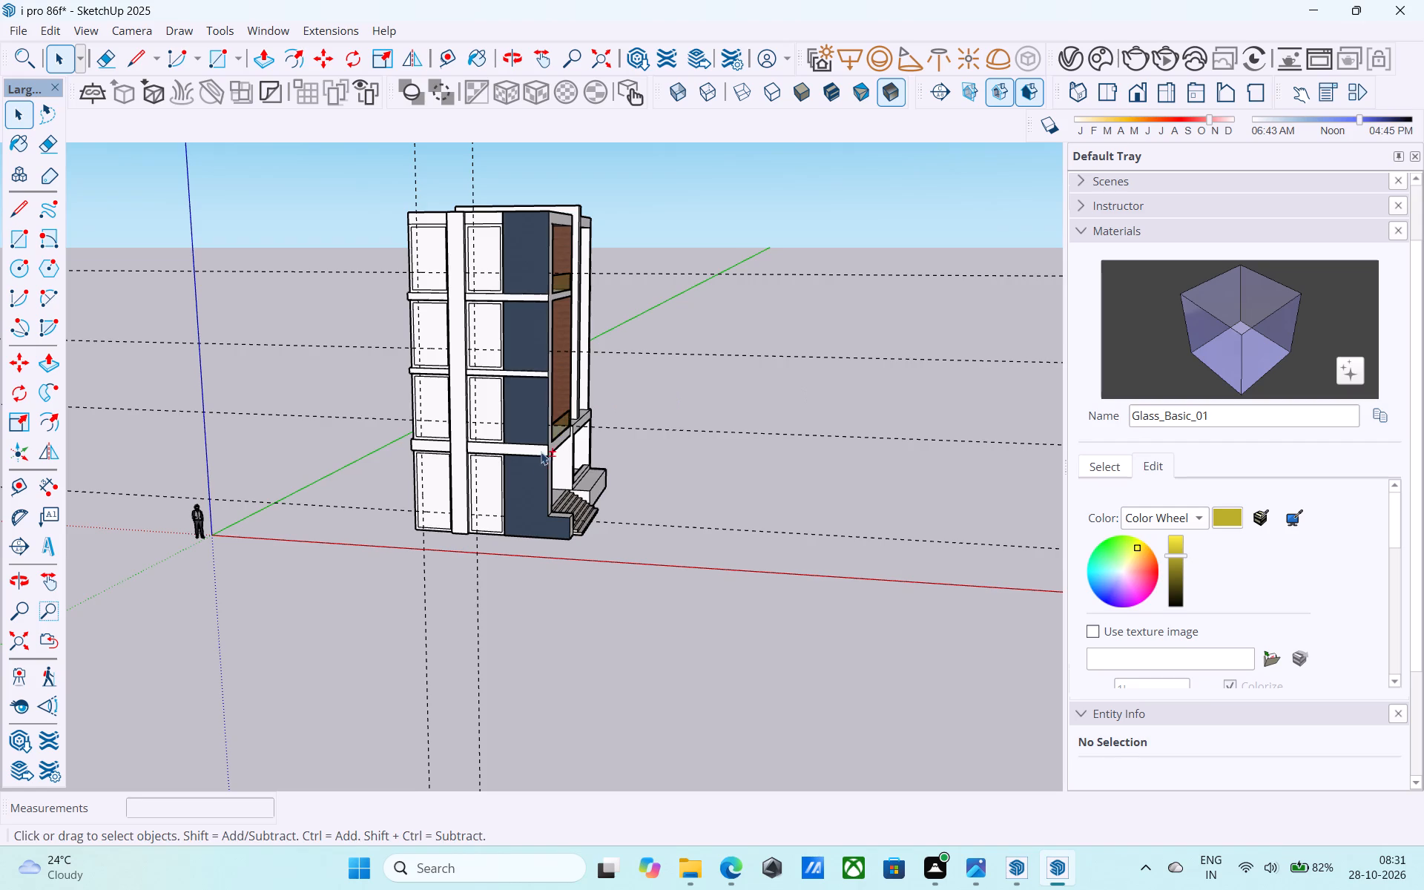
Recess the inner faces of both framed ground-floor panels on the side wall by 2' with Push/Pull.
middle_click_drag(523, 472, 525, 466, "shift")
scroll(523, 469, "up", 4, "shift")
scroll(484, 491, "up", 5)
middle_click_drag(475, 492, 614, 413)
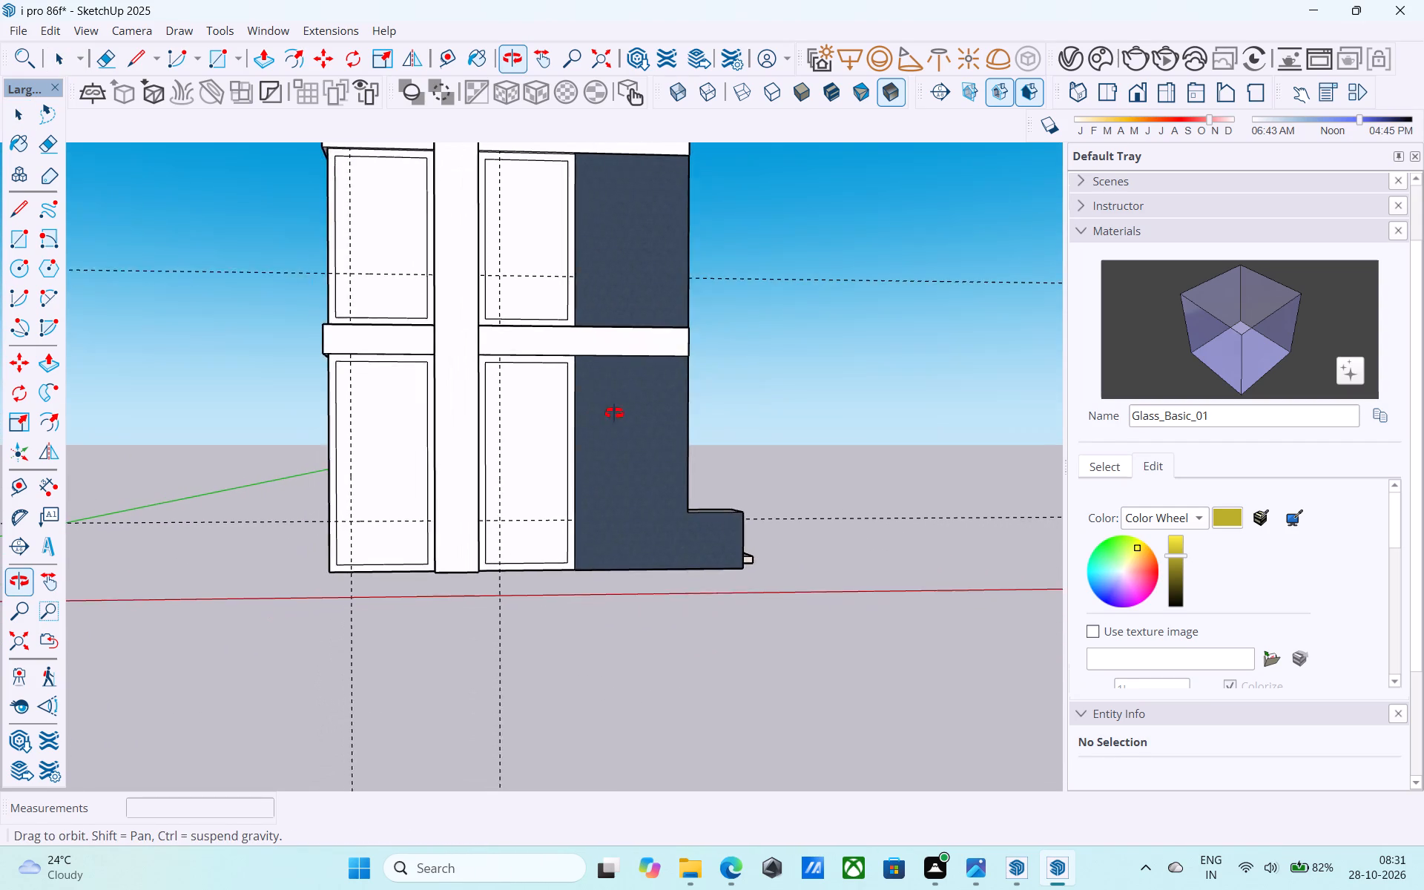
middle_click_drag(614, 413, 615, 413)
scroll(504, 526, "up", 4)
middle_click_drag(501, 520, 481, 541)
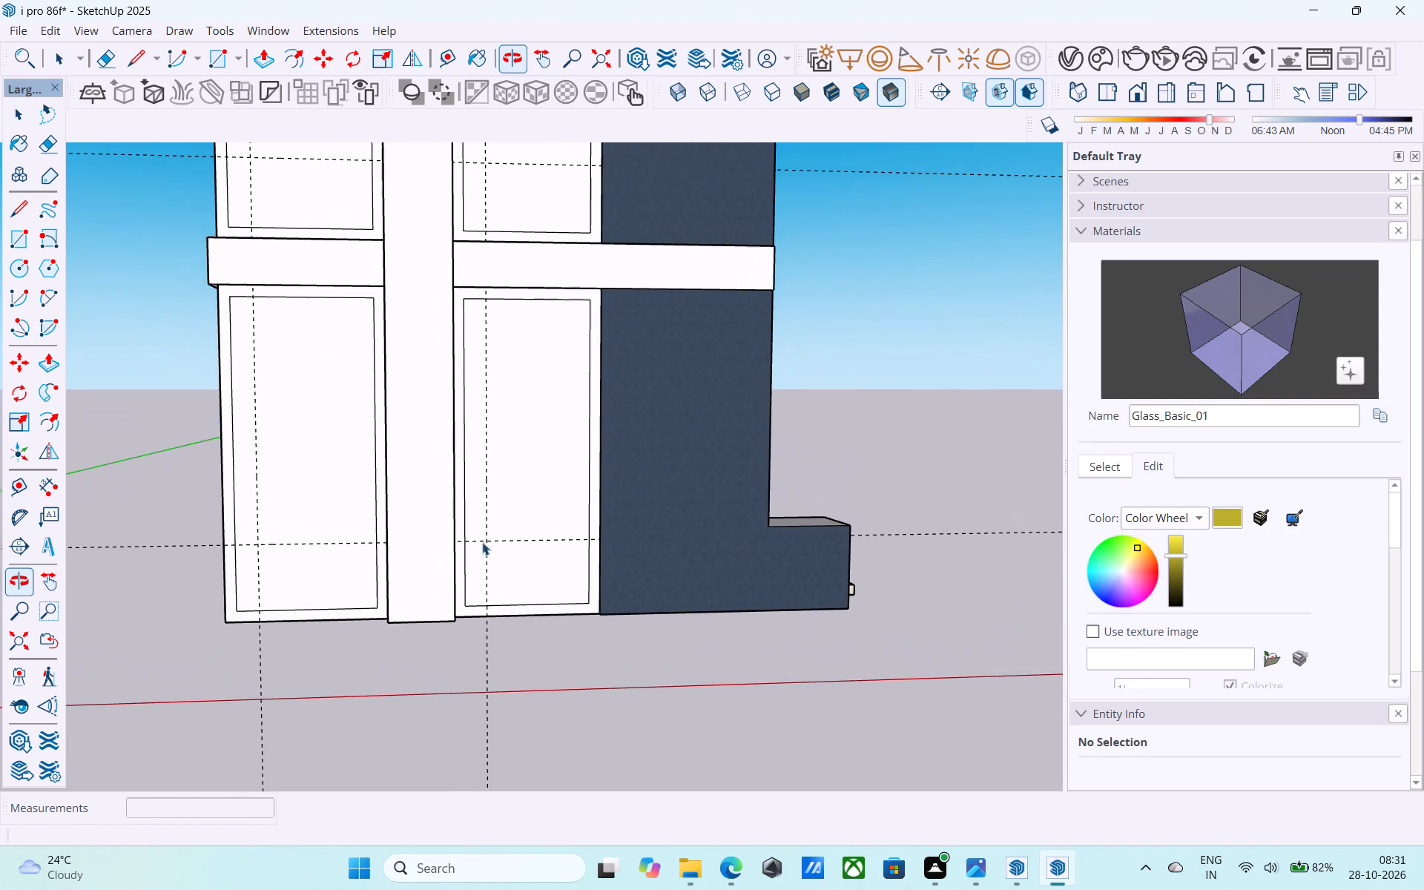
scroll(364, 512, "down", 2)
middle_click_drag(346, 489, 387, 518, "shift")
left_click(380, 518)
scroll(380, 518, "up", 1)
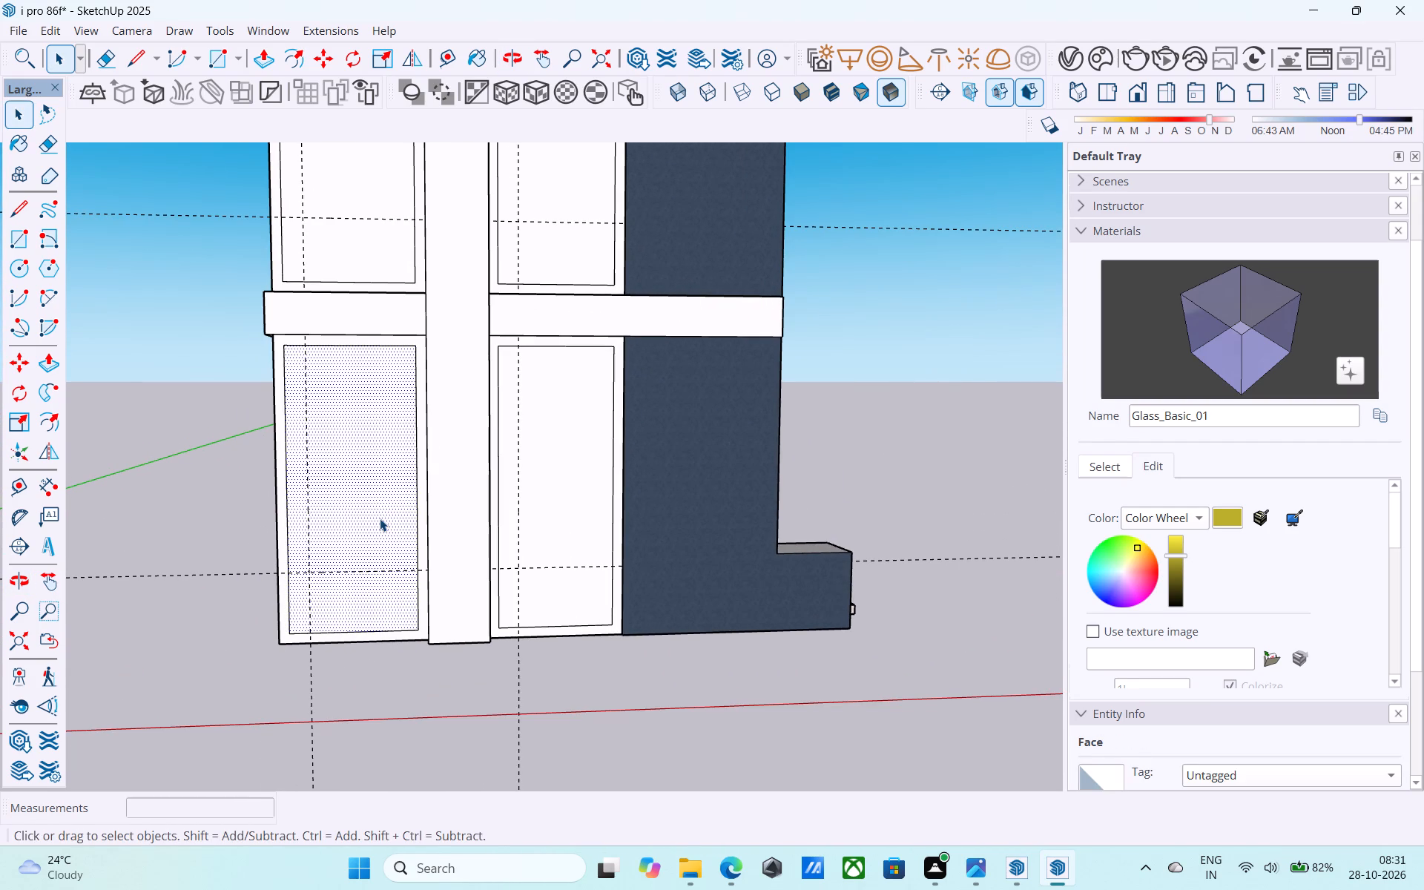
key("p")
left_click(378, 517)
scroll(376, 508, "up", 2)
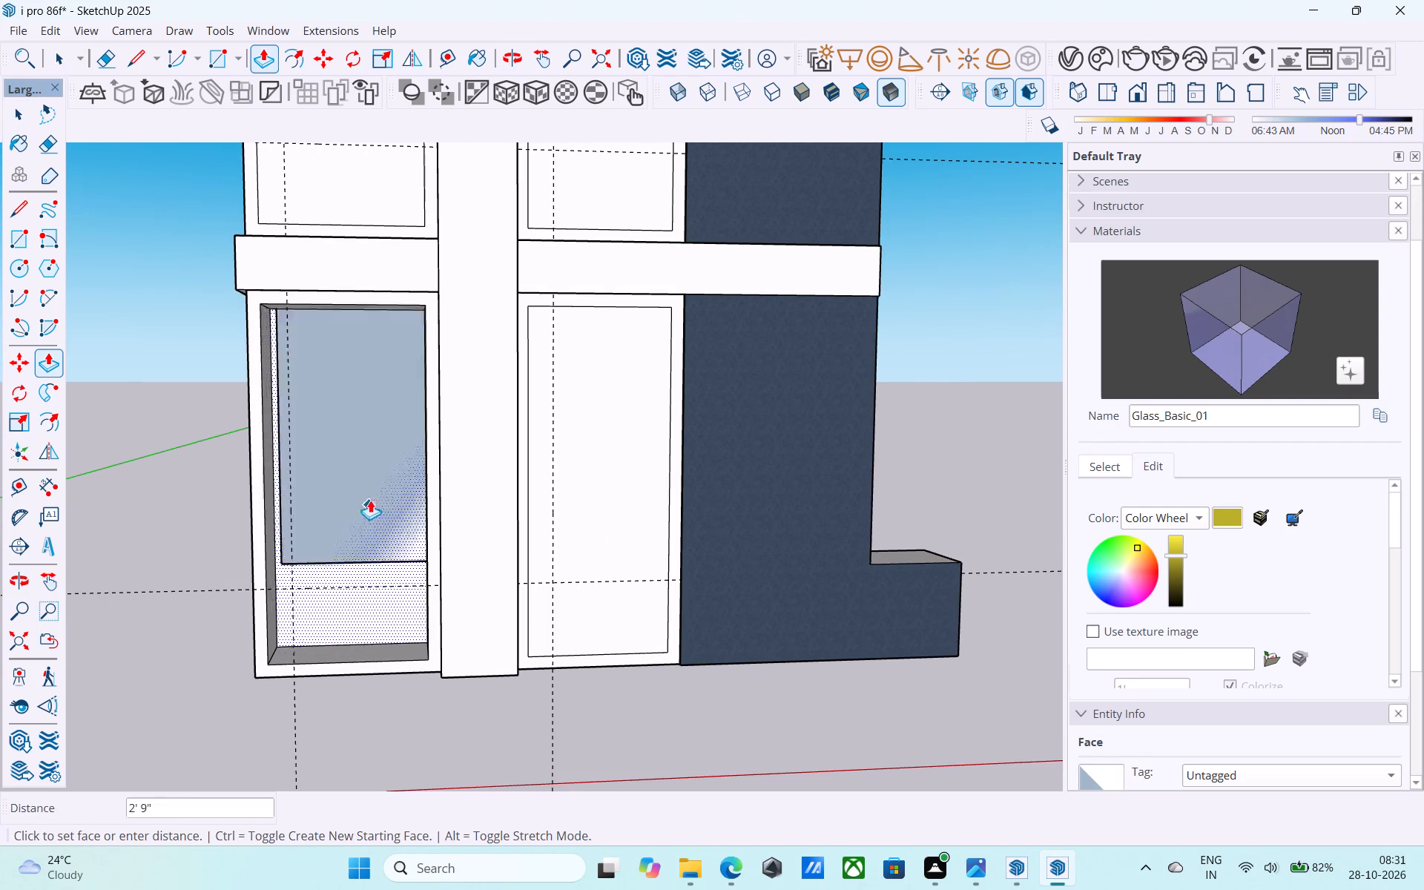
type("2'")
key("Return")
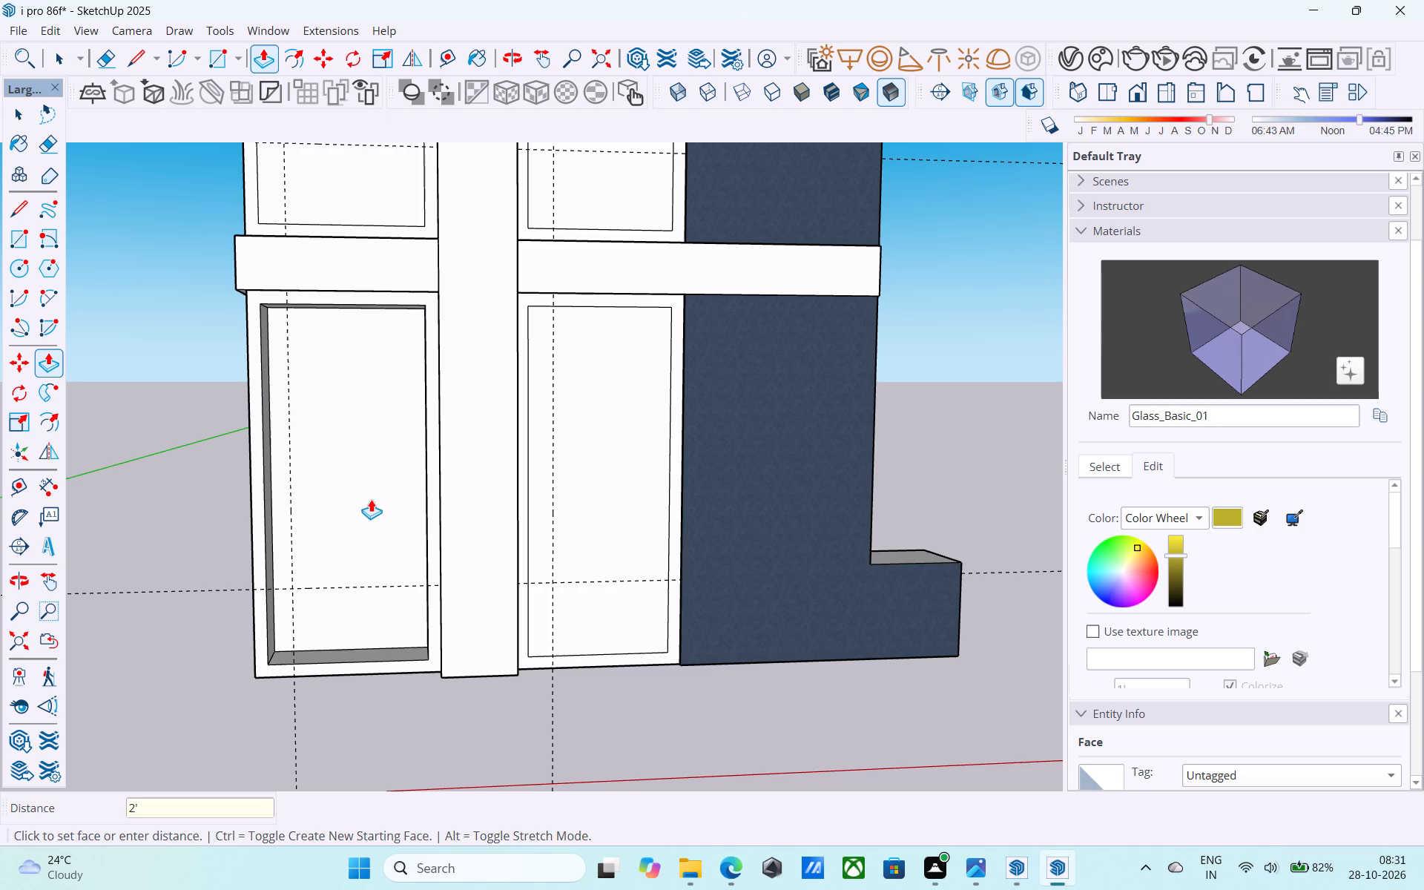
double_click(561, 496)
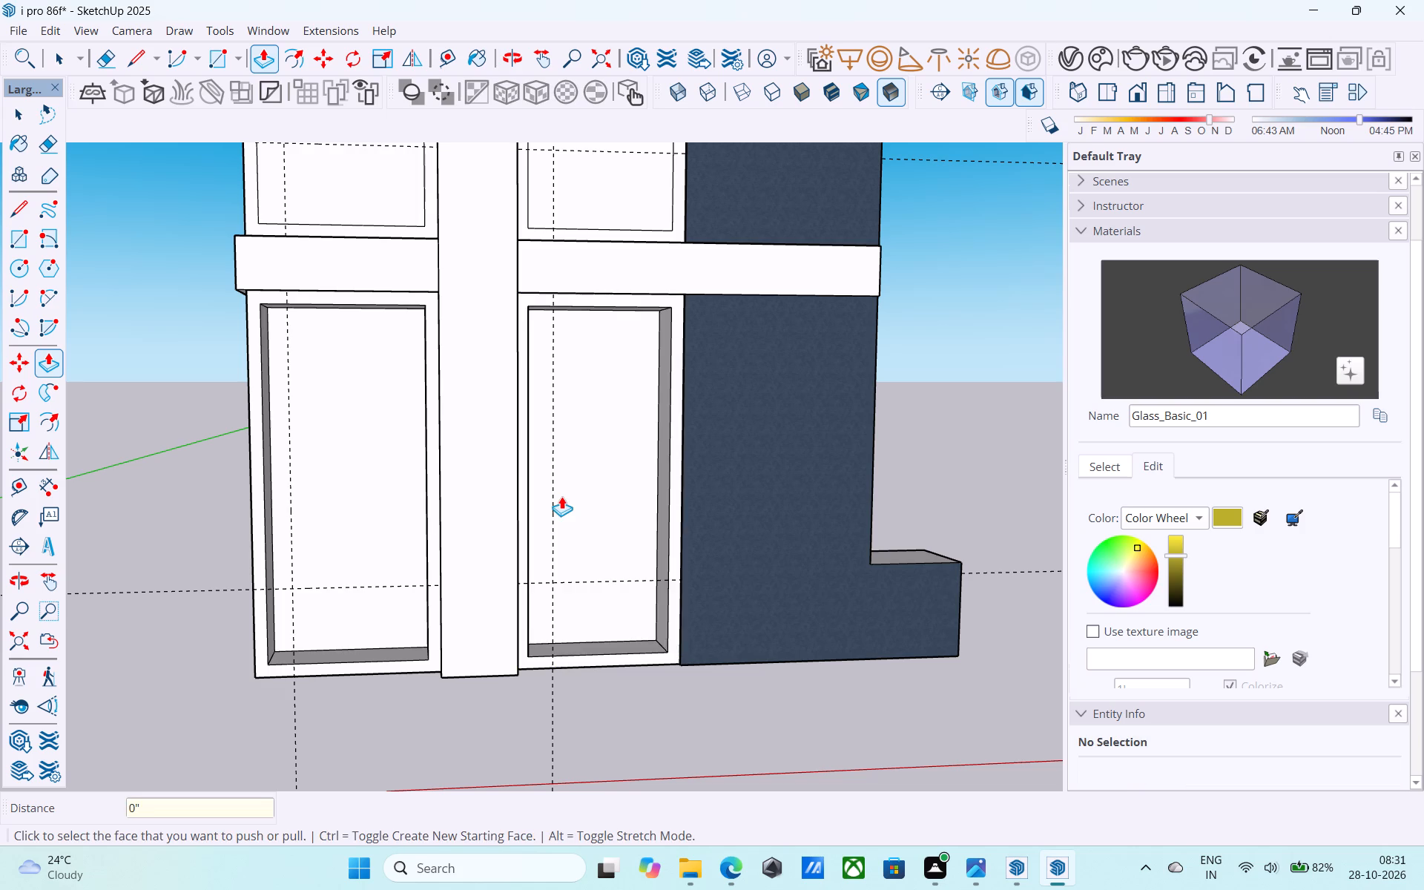
Repeat the 2' recess on both framed side-wall panels of the first, second and top floors.
scroll(561, 495, "down", 4)
middle_click_drag(556, 496, 558, 651)
double_click(429, 395)
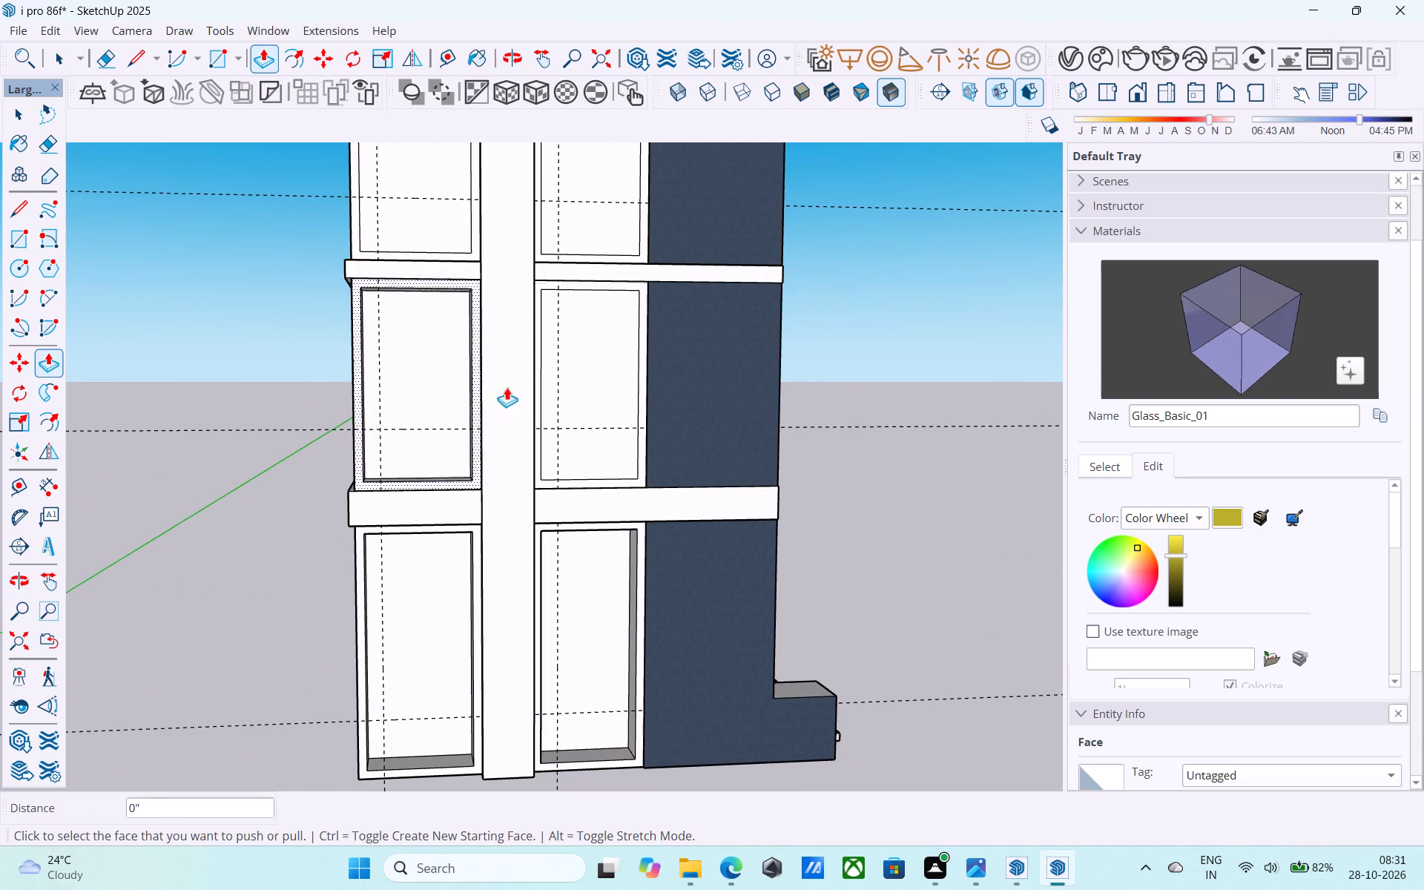
double_click(572, 387)
middle_click_drag(572, 394, 578, 595, "shift")
double_click(434, 412)
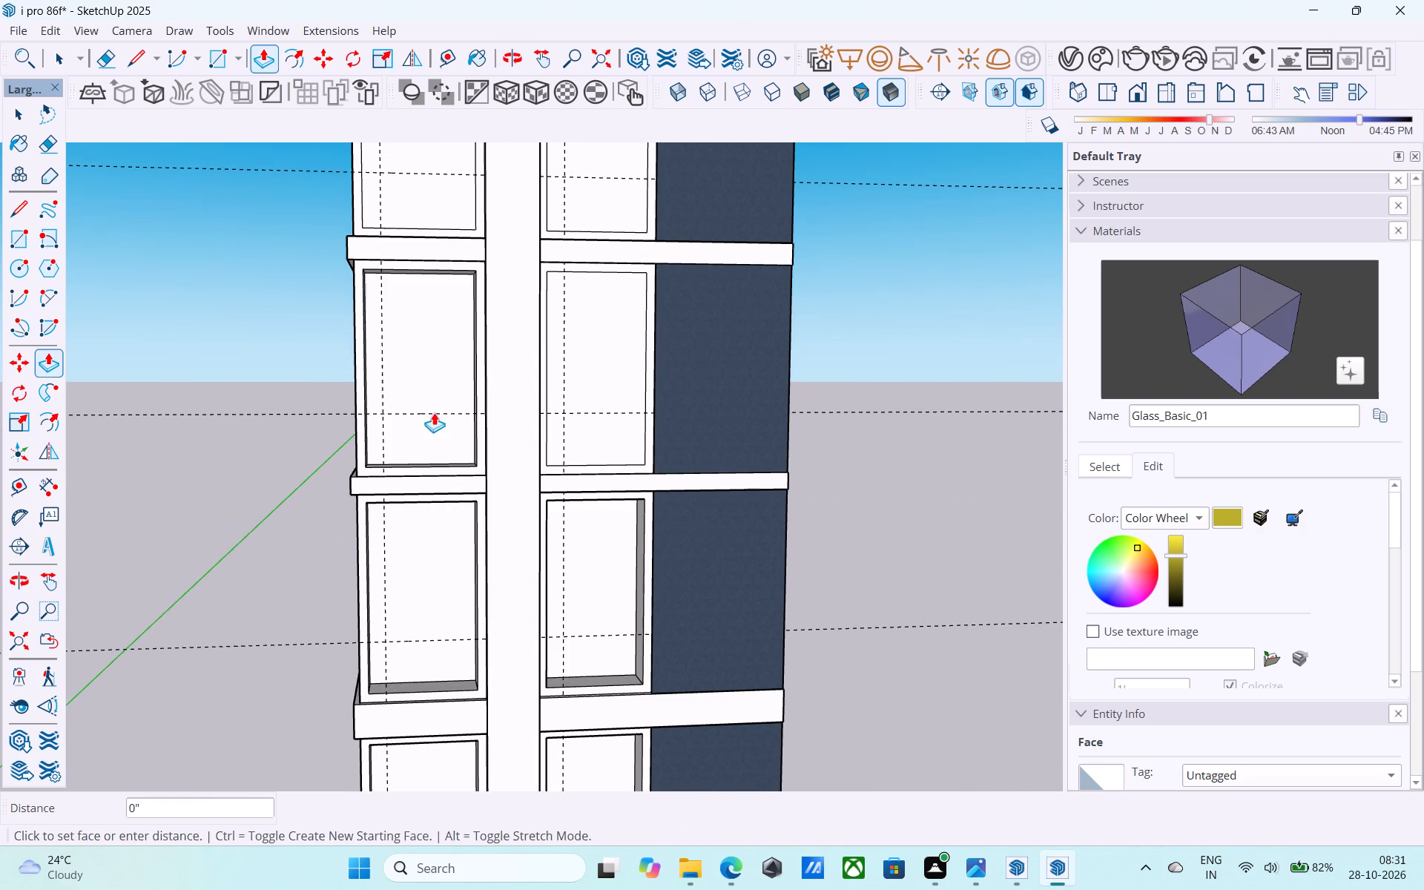
double_click(623, 402)
scroll(599, 329, "down", 1)
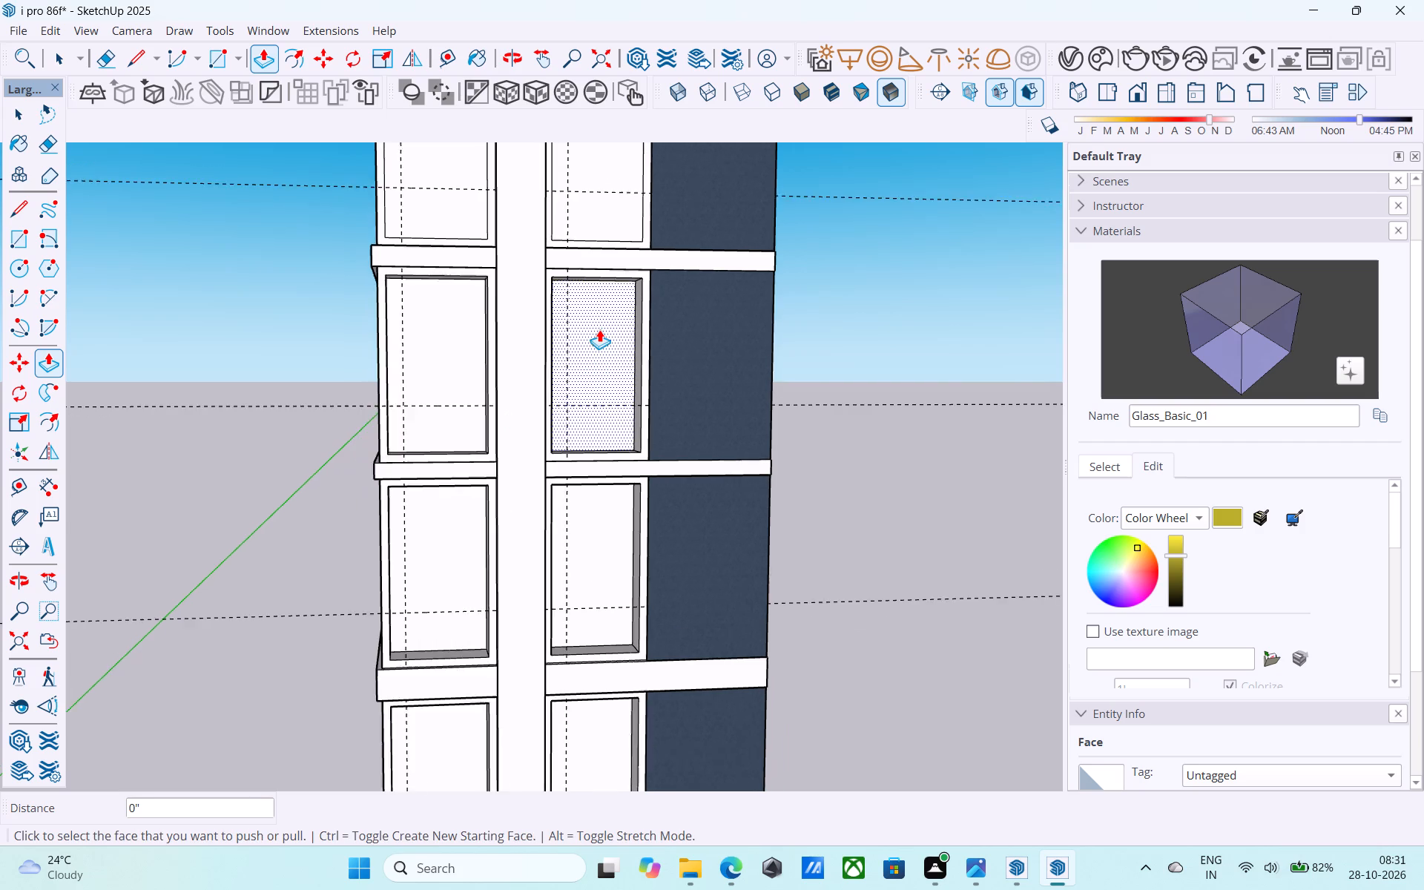
scroll(599, 329, "down", 1)
middle_click_drag(599, 332, 569, 544, "shift")
double_click(424, 413)
double_click(575, 387)
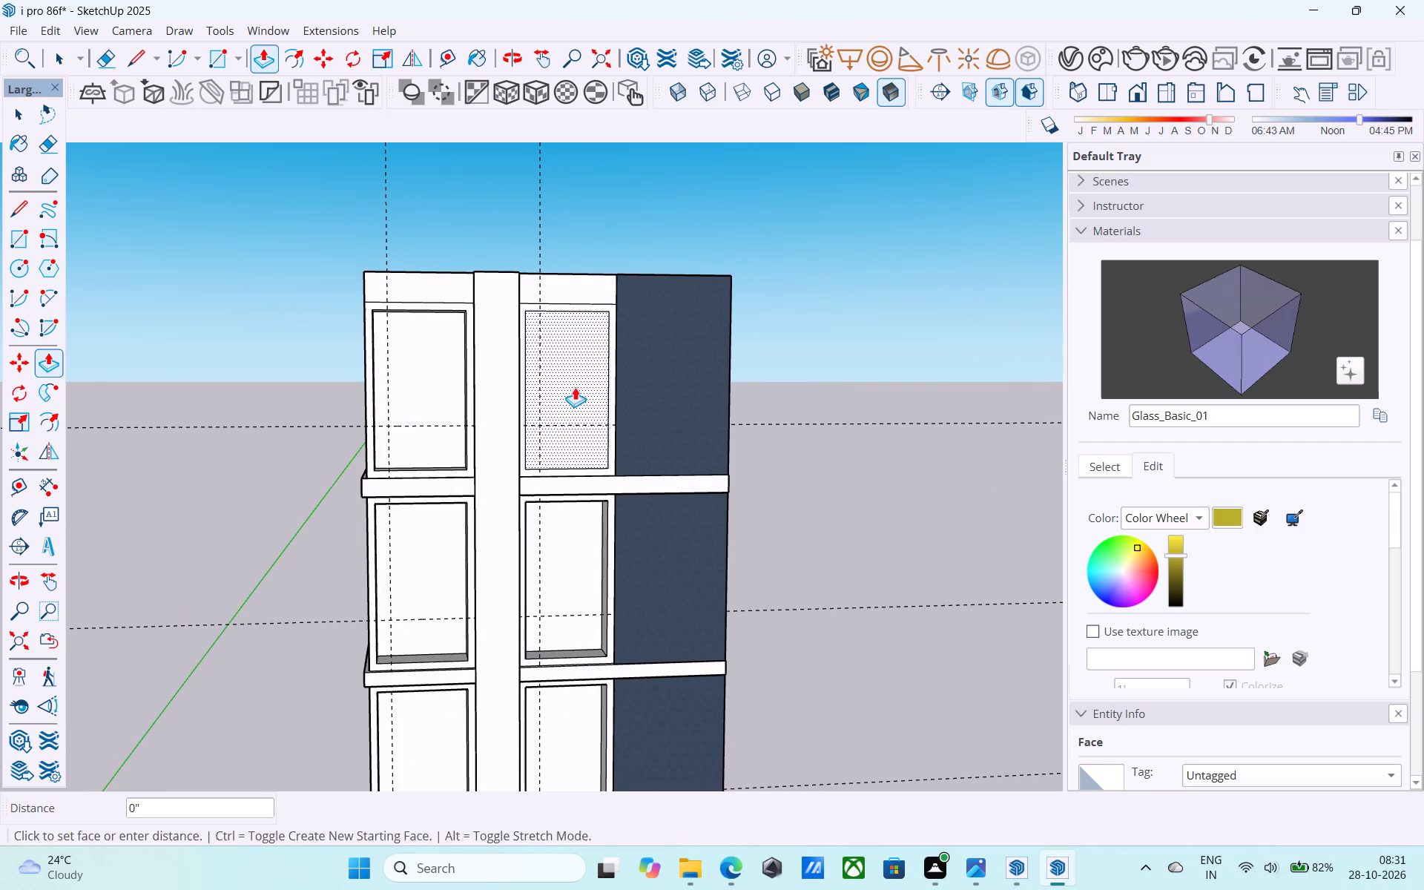
Inspect the recessed side-wall panels and the adjoining rear wall from several angles.
scroll(530, 363, "down", 5)
middle_click_drag(527, 537, 781, 365)
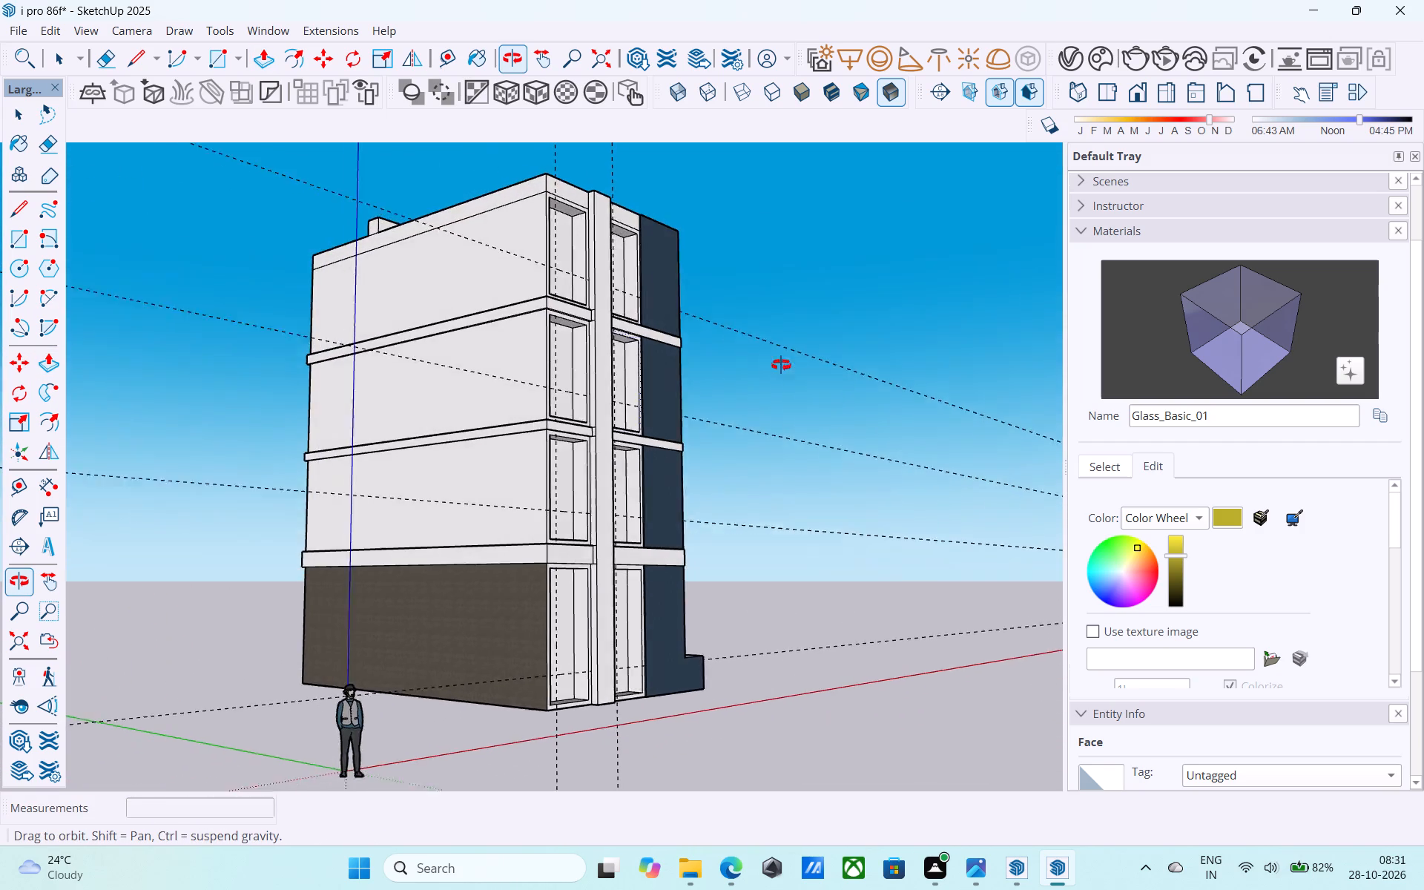
middle_click_drag(781, 365, 859, 282)
scroll(541, 547, "up", 4)
scroll(510, 471, "up", 1)
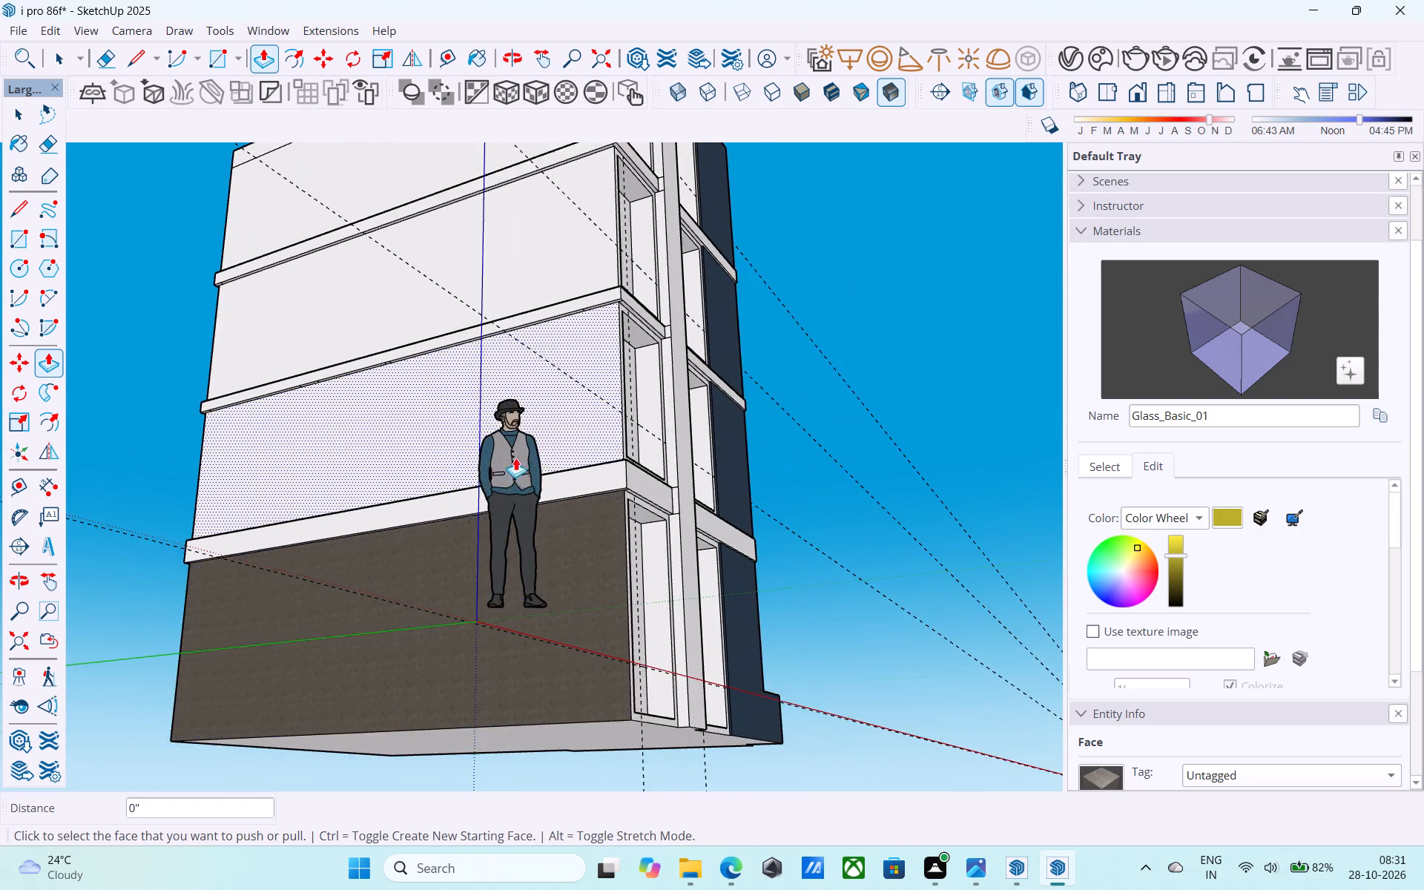
scroll(515, 458, "up", 10)
middle_click_drag(513, 431, 189, 487)
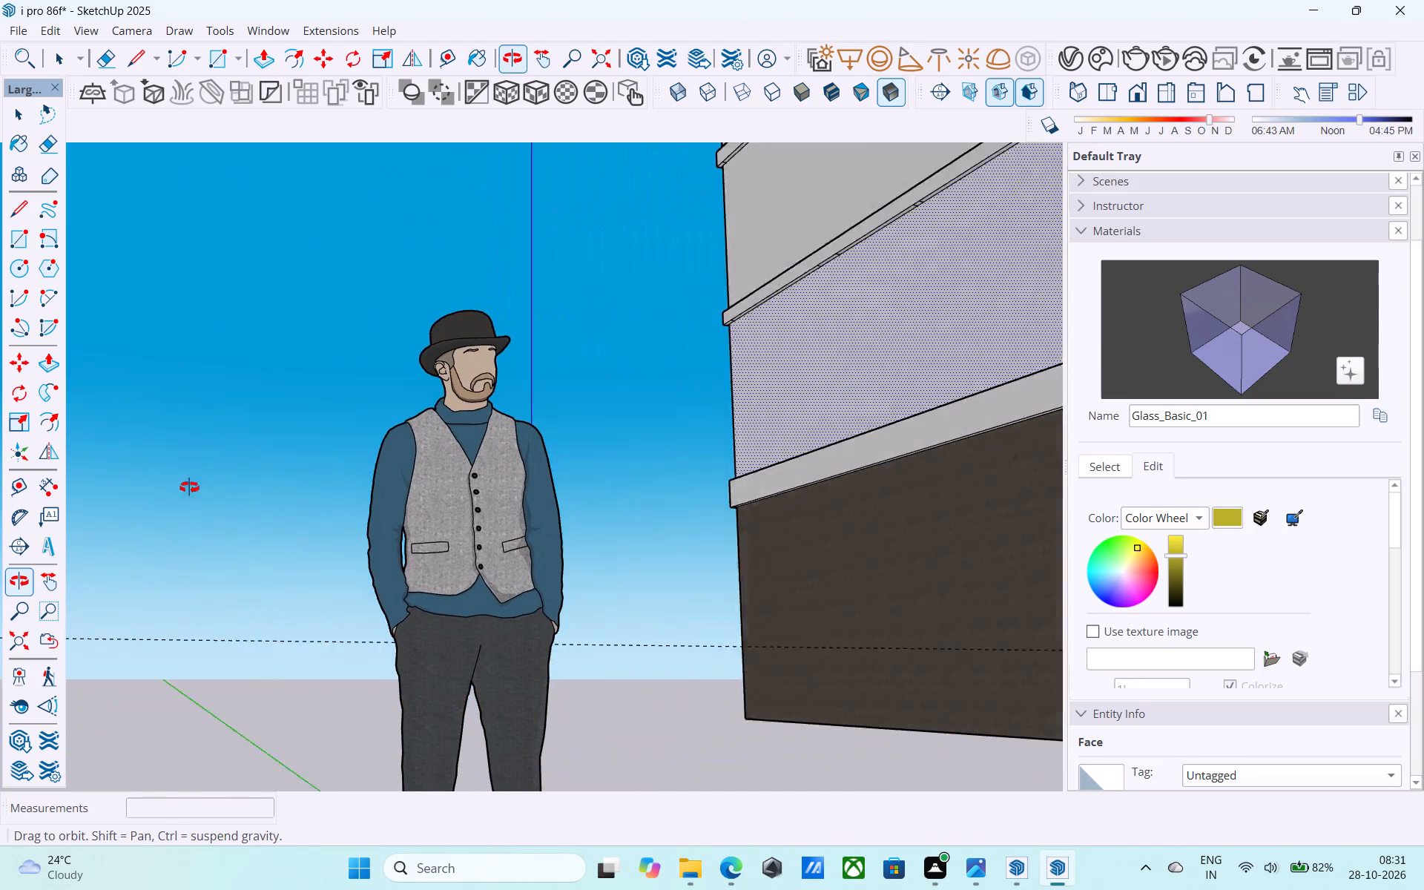
middle_click_drag(189, 487, 162, 491)
scroll(247, 449, "down", 9)
middle_click_drag(400, 441, 362, 471)
scroll(362, 471, "down", 9)
middle_click_drag(546, 422, 486, 578)
middle_click_drag(620, 465, 560, 590)
scroll(603, 317, "up", 4)
scroll(457, 451, "up", 3)
scroll(596, 393, "up", 8)
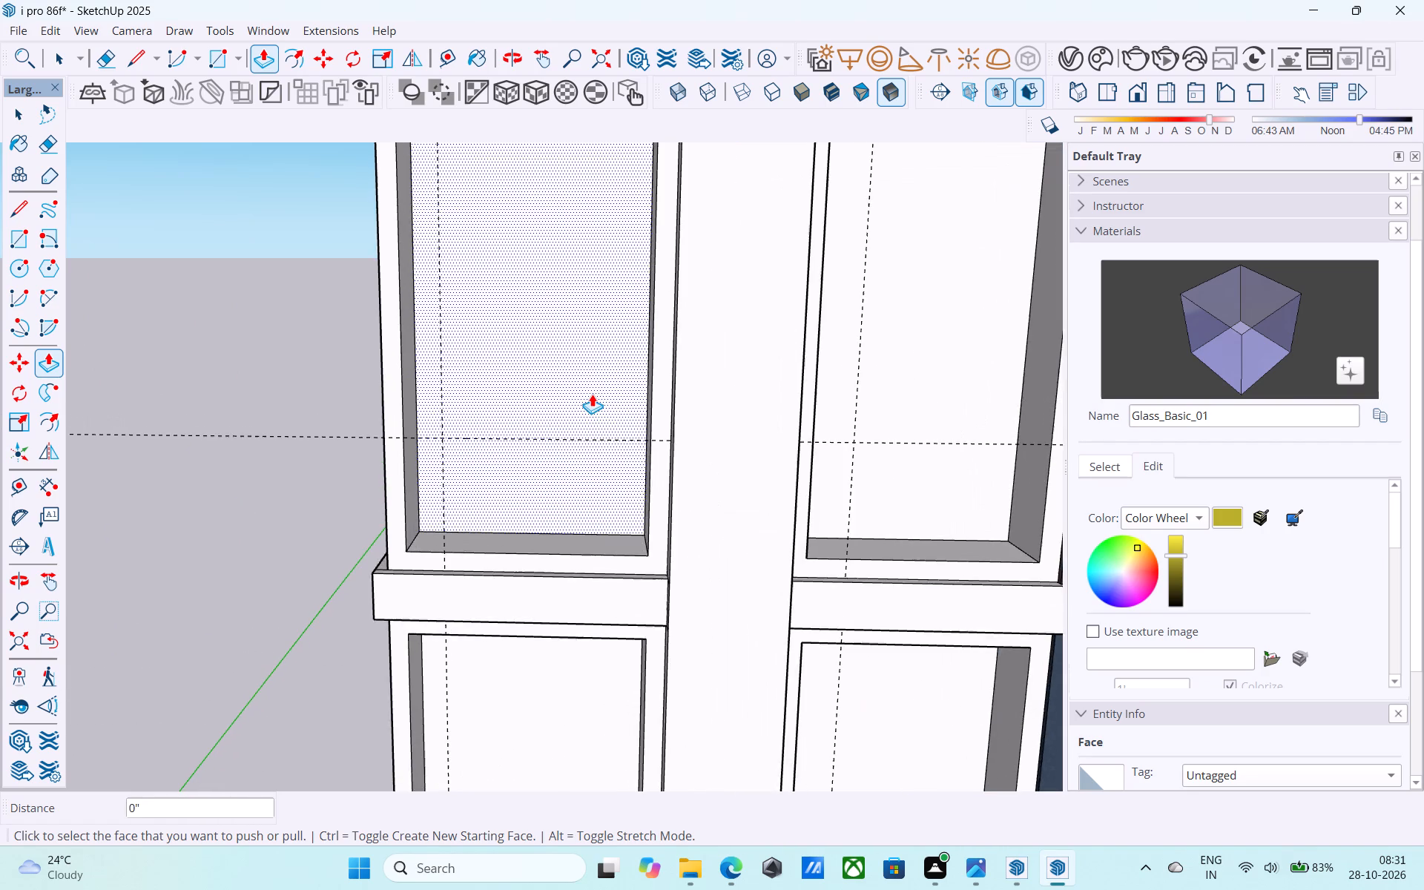
scroll(494, 425, "up", 4)
scroll(495, 425, "down", 3)
middle_click_drag(495, 426, 450, 505, "shift")
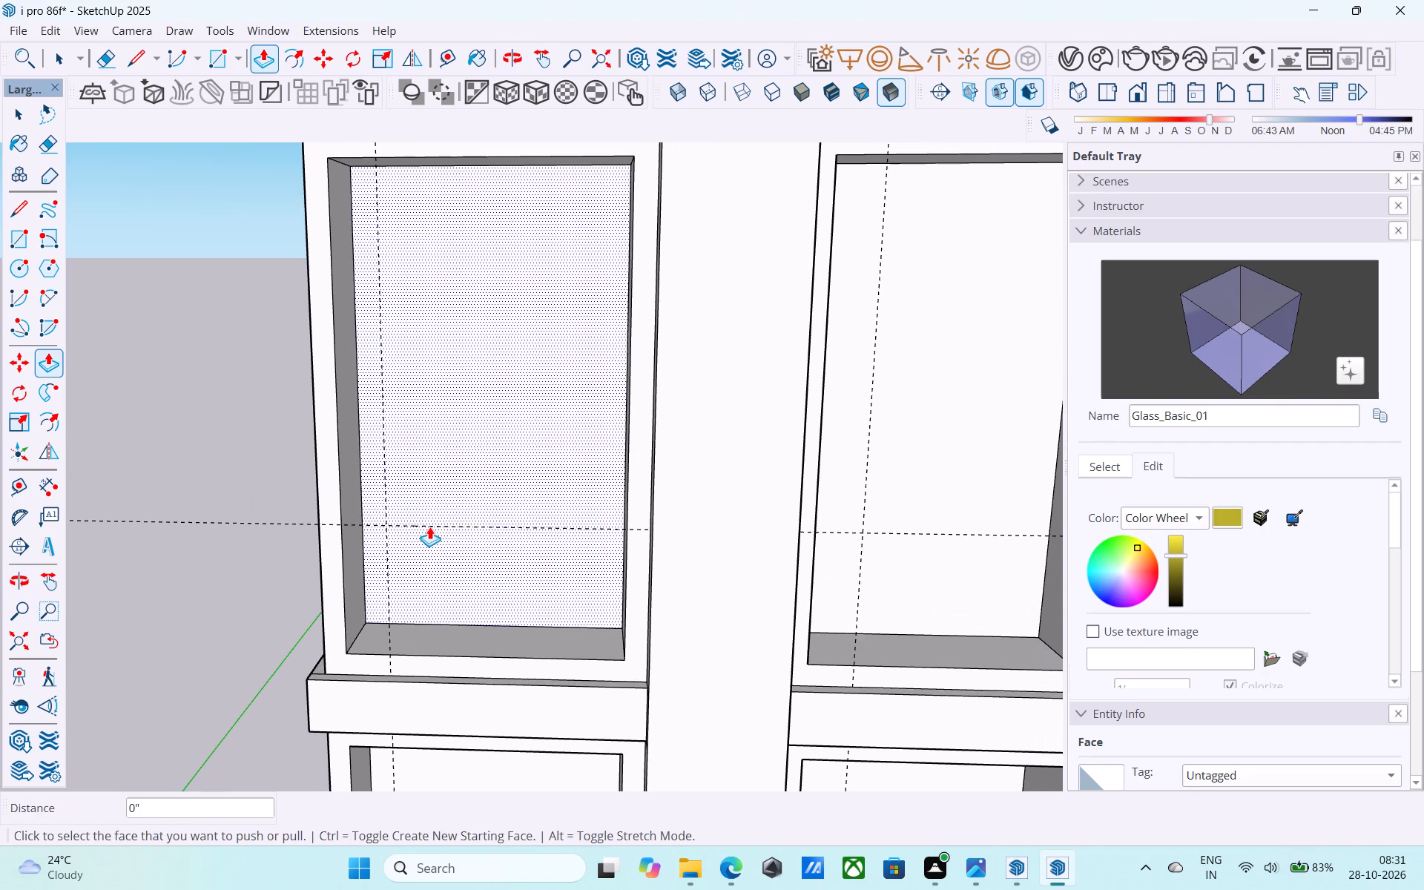
scroll(435, 514, "down", 6)
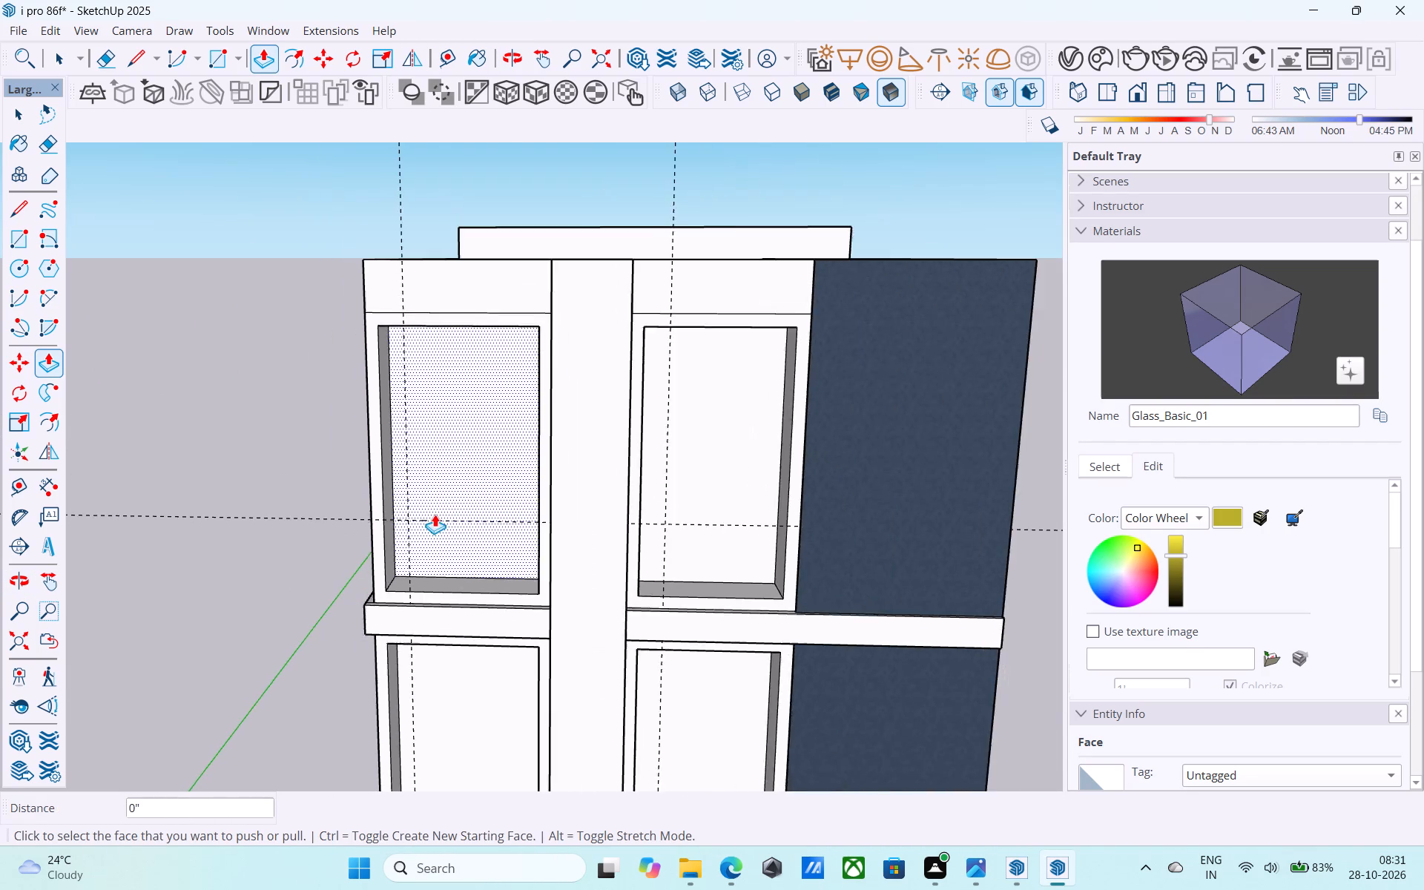
middle_click_drag(443, 503, 421, 499)
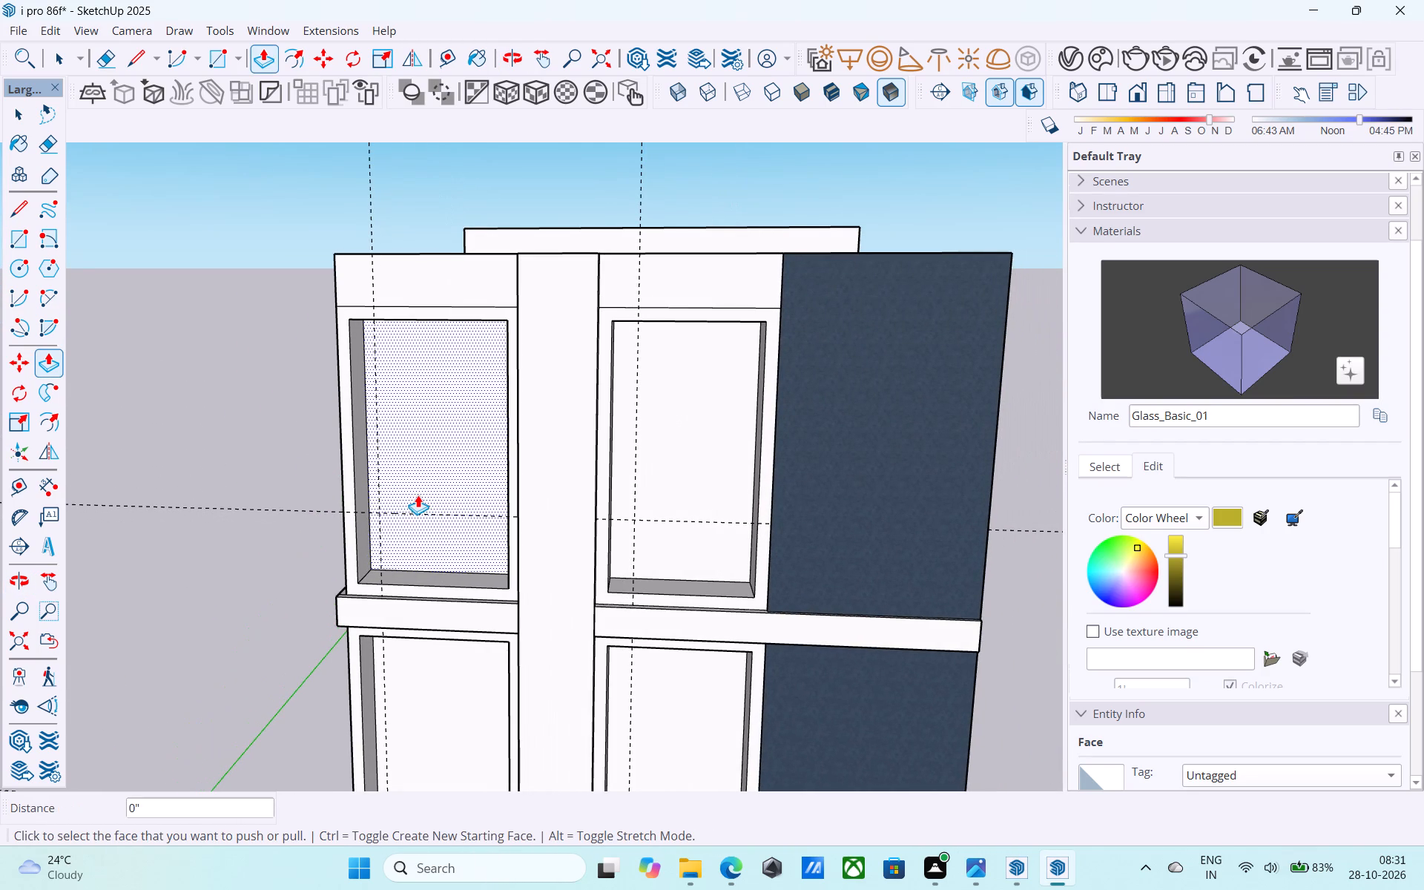
Erase all horizontal and vertical guides running across the side wall.
key("space")
type("E")
scroll(413, 478, "down", 10)
scroll(331, 461, "down", 2)
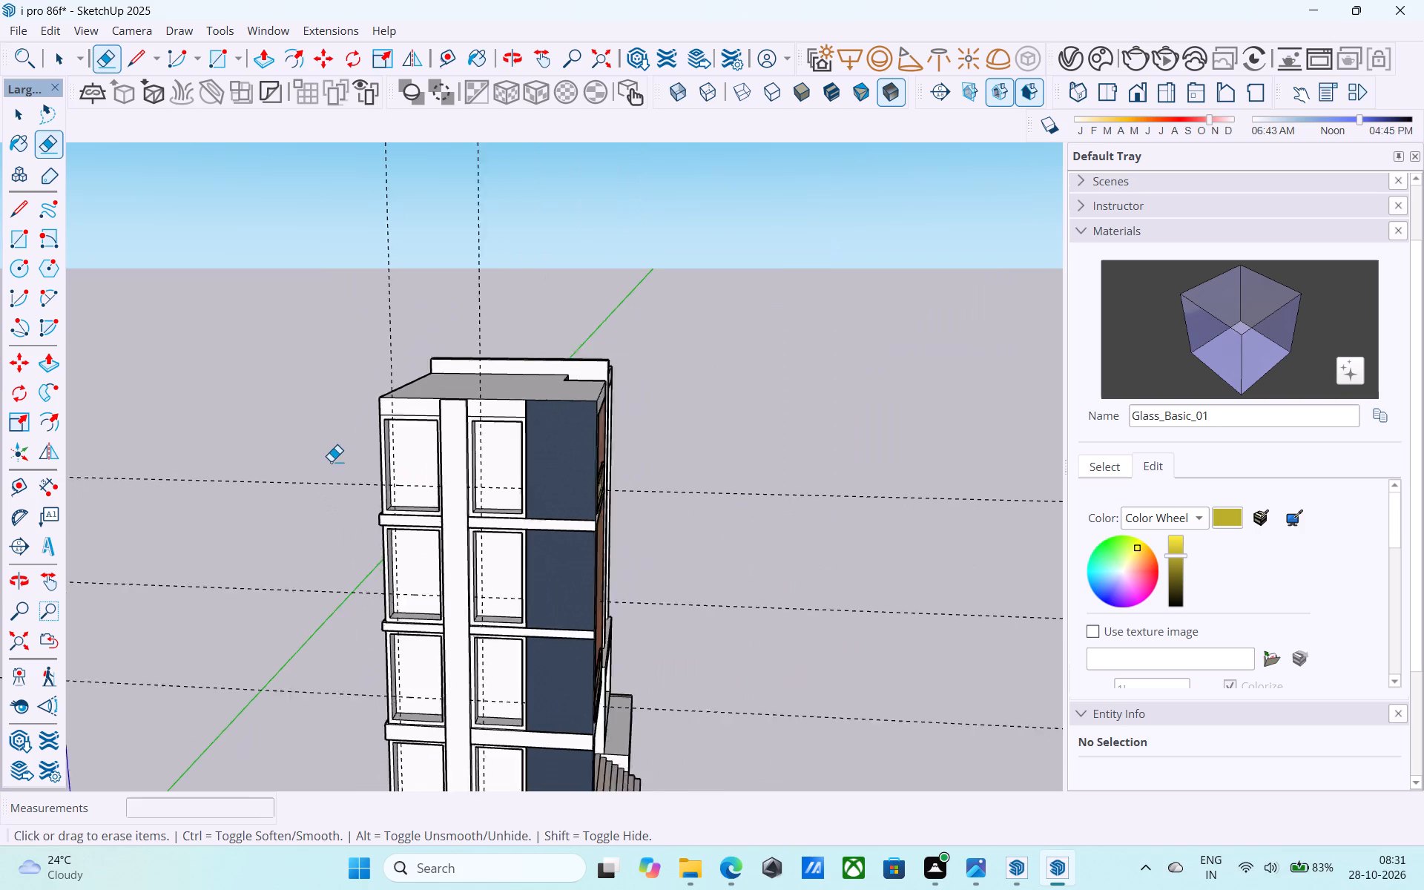
scroll(331, 461, "down", 3)
middle_click_drag(330, 464, 363, 352, "shift")
left_click_drag(355, 352, 343, 683)
left_click_drag(345, 687, 523, 711)
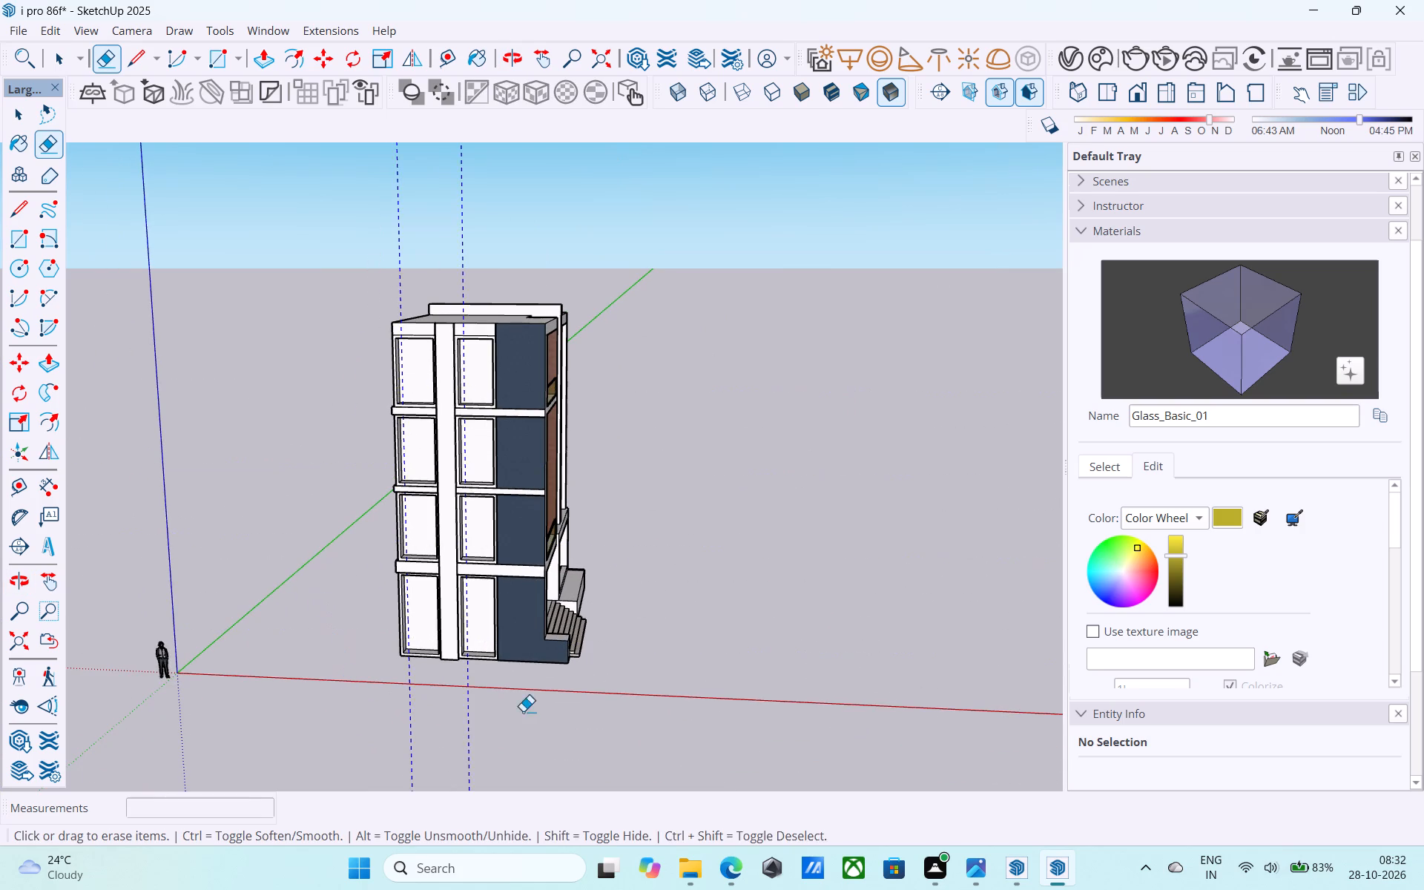
left_click_drag(523, 711, 601, 711)
scroll(389, 337, "up", 5)
middle_click_drag(514, 381, 501, 397, "shift")
key("space")
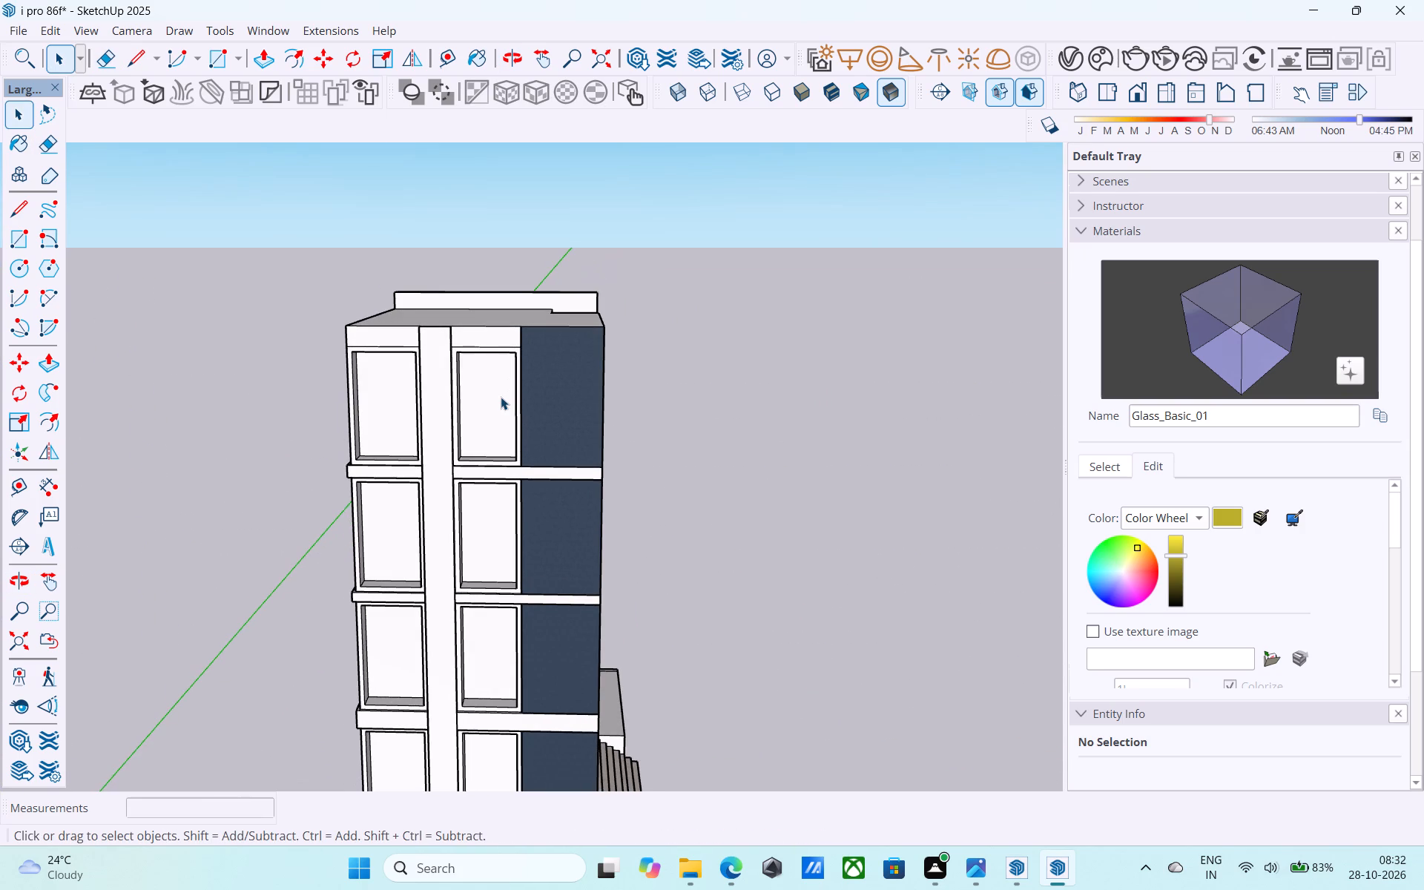
Save the model.
key("ctrl+s")
Place a horizontal guide 3' above the bottom edge of the recessed face in the top-floor outer panel.
middle_click_drag(418, 436, 375, 457)
scroll(416, 435, "up", 3)
middle_click_drag(369, 461, 388, 459)
key("t")
scroll(372, 475, "up", 1)
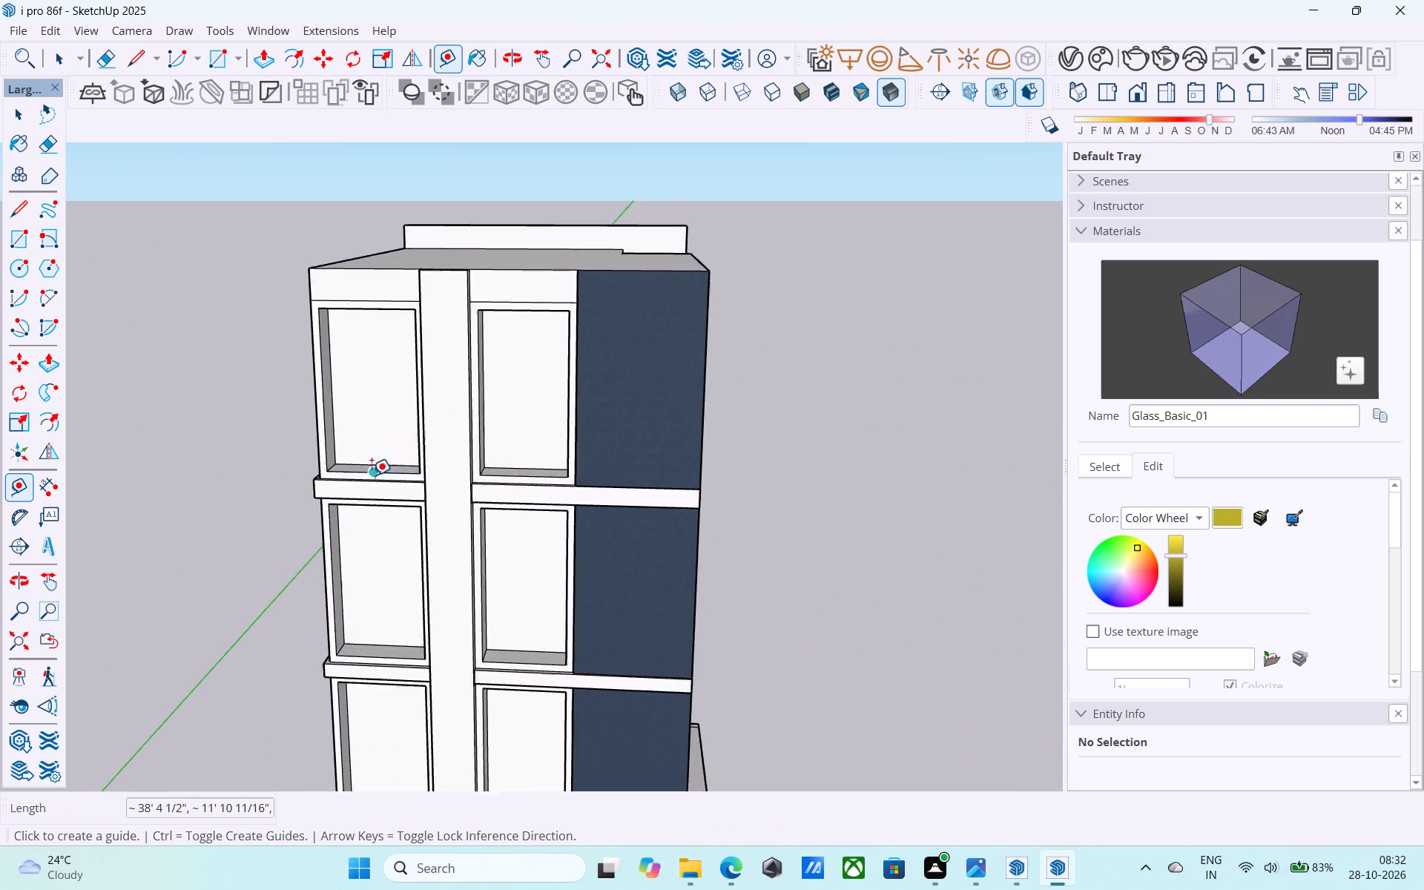
scroll(372, 475, "up", 6)
left_click(367, 455)
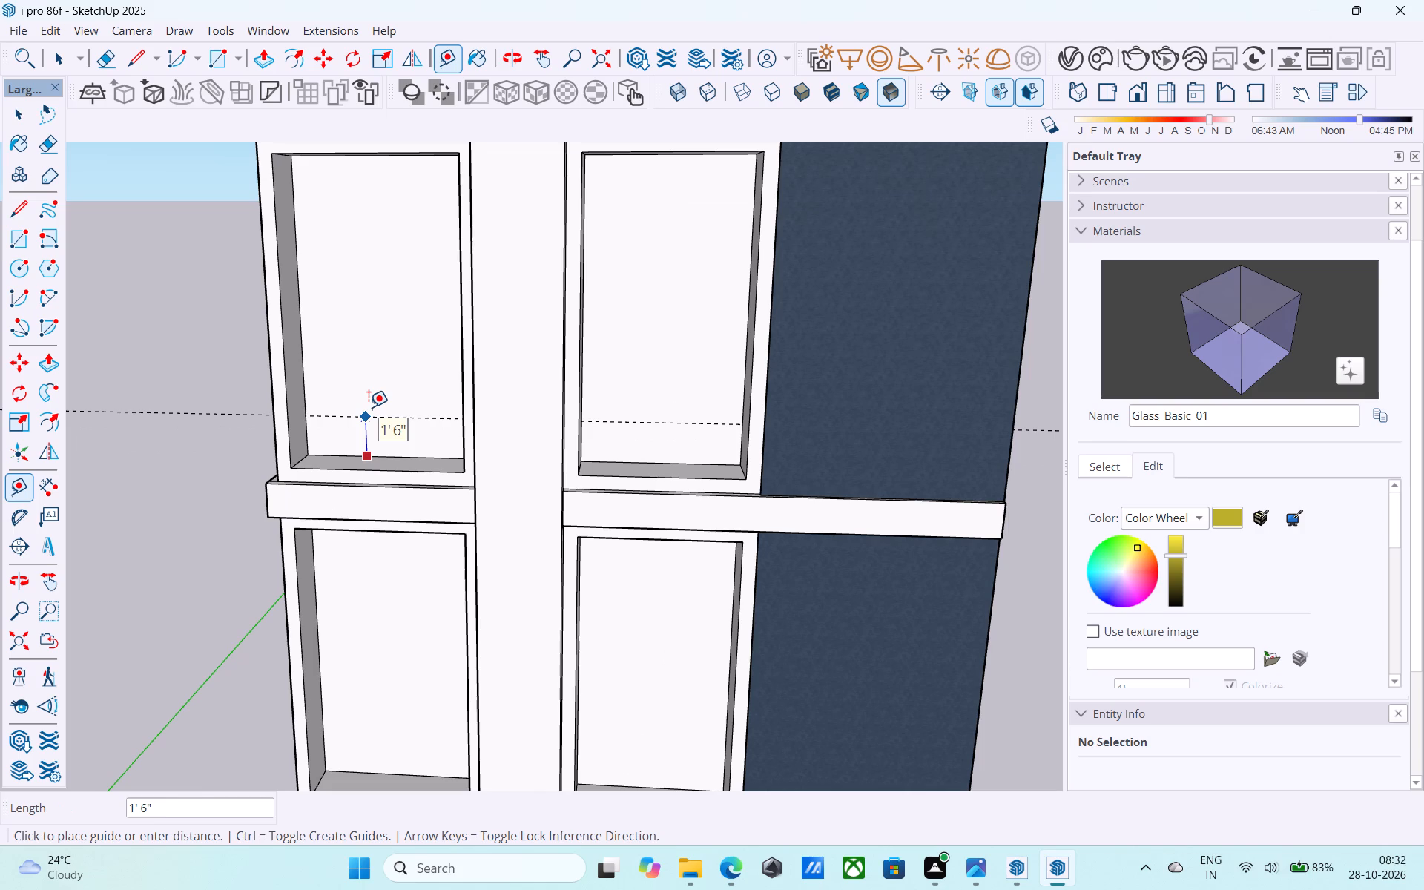
type("3'")
key("Return")
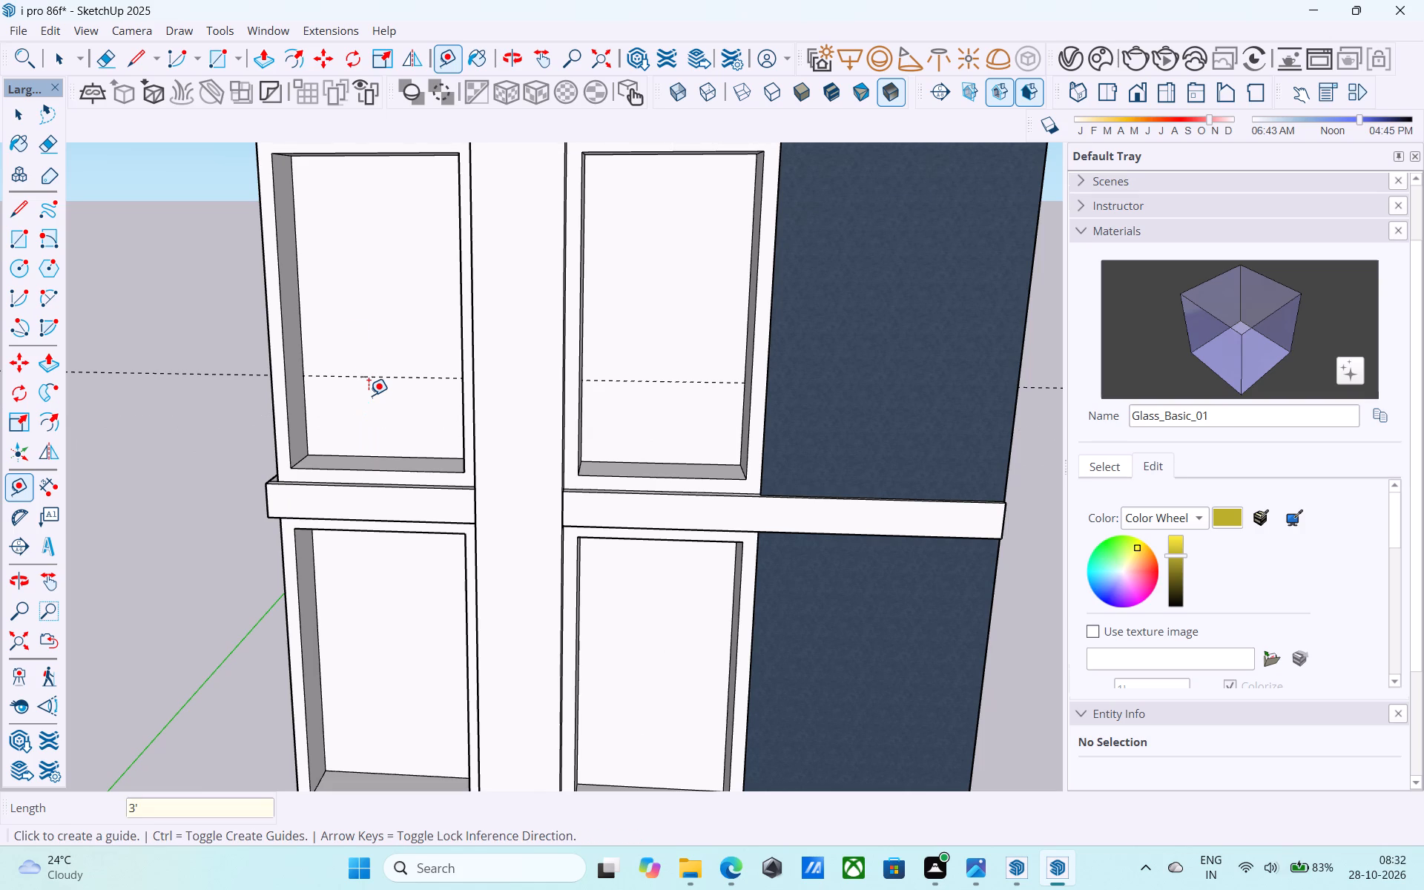
Place a vertical guide 6" inside the outer side edge of the top-floor outer panel's recessed face.
left_click(304, 309)
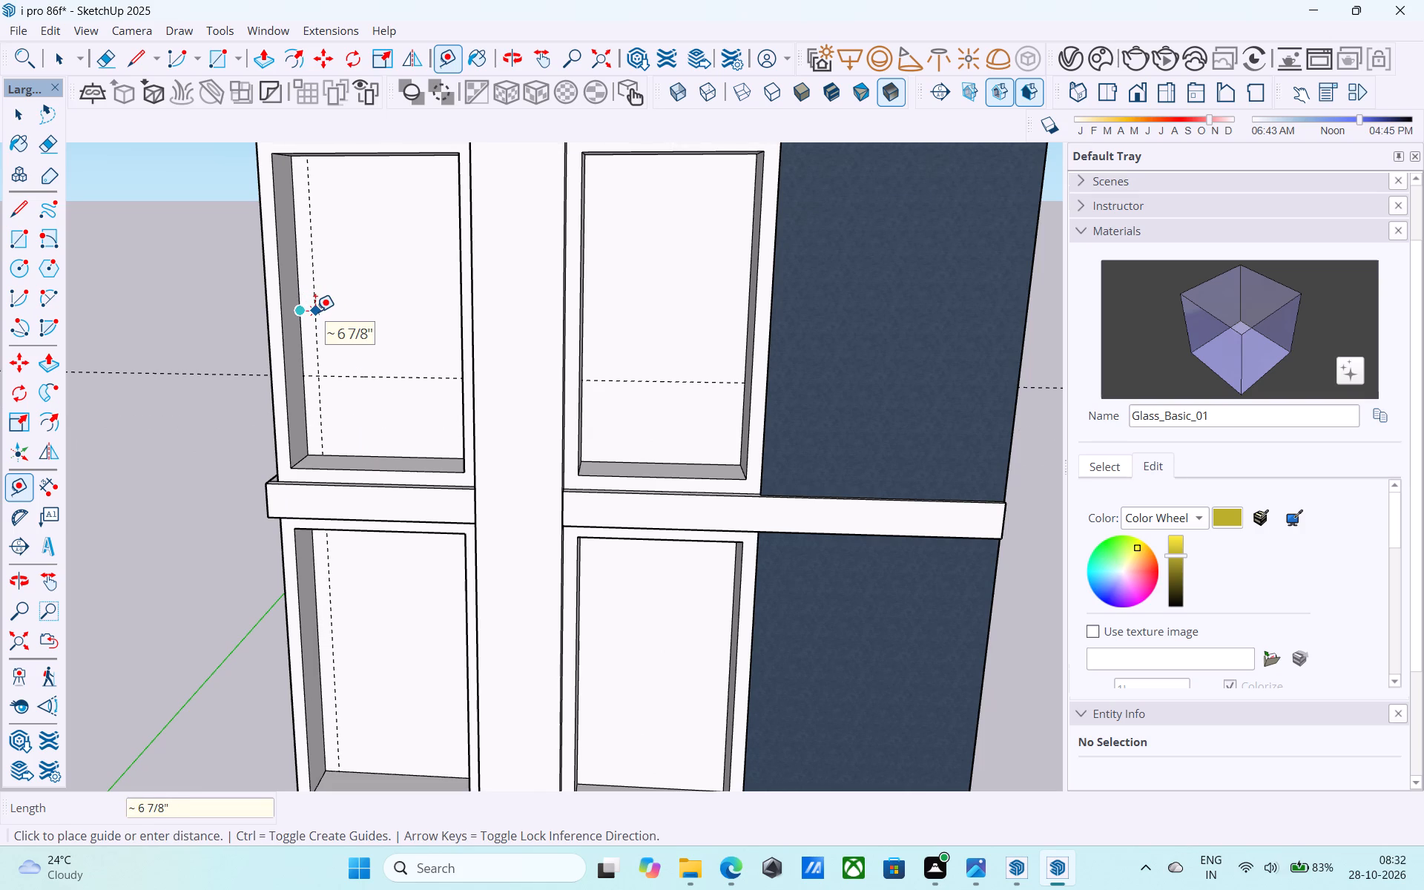
type("6\"")
key("Return")
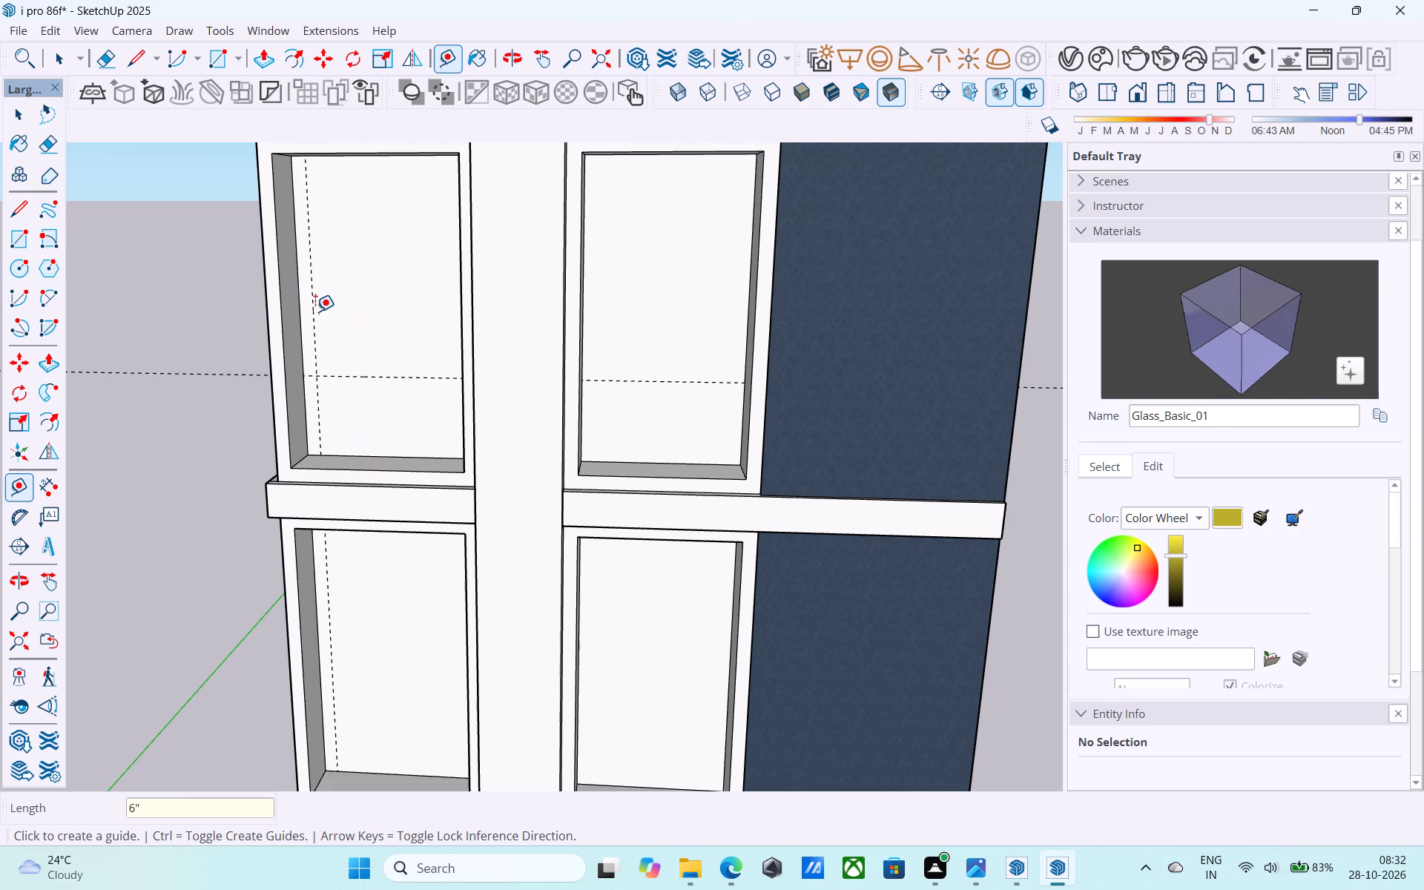
Place a horizontal guide 3' above the bottom edge of the recessed face in the outer panel one floor below the top.
scroll(315, 311, "up", 1)
scroll(314, 313, "down", 10)
middle_click_drag(365, 306, 419, 271)
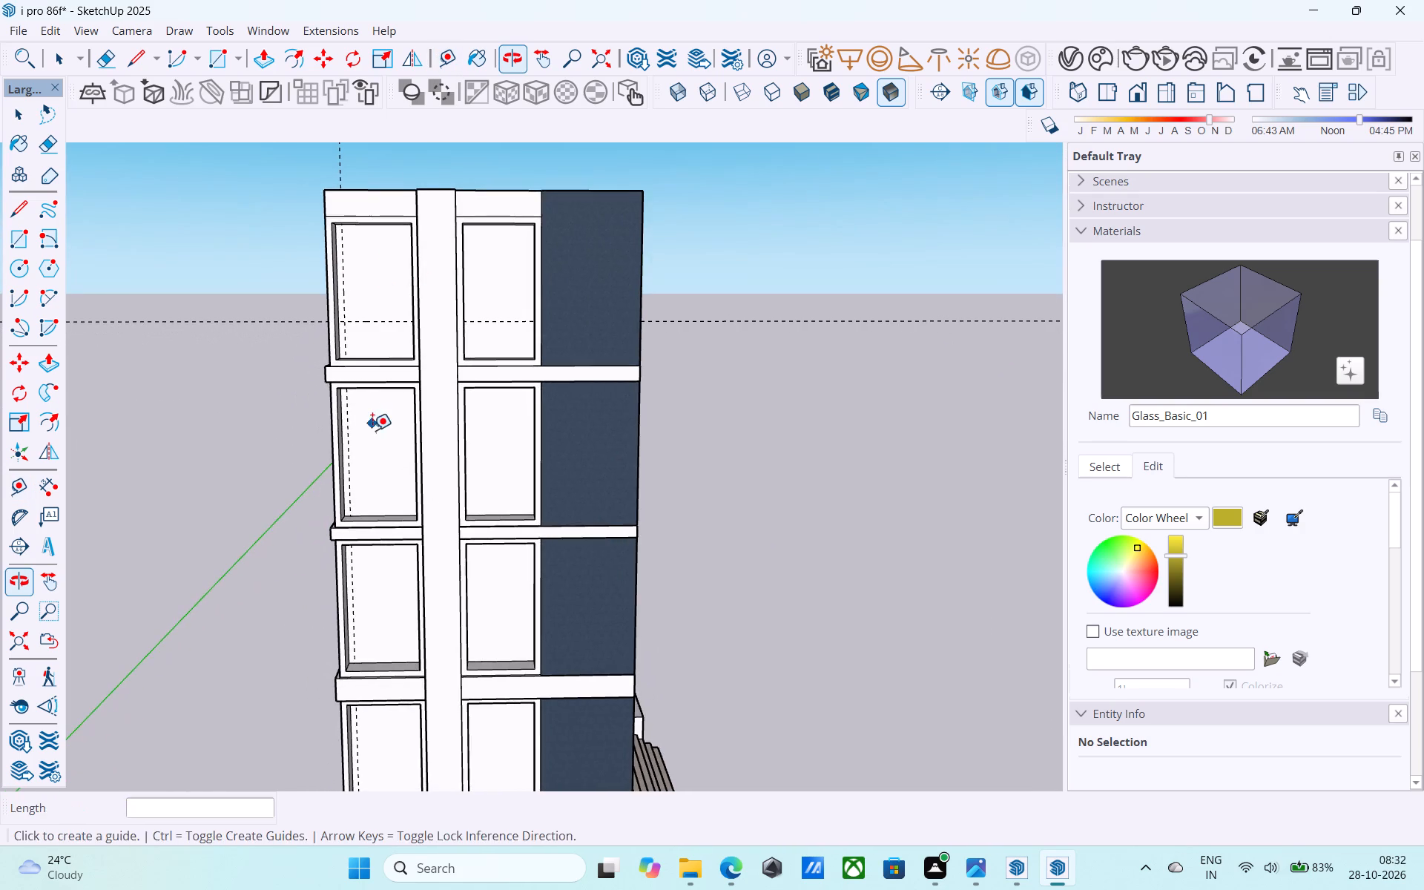
middle_click_drag(366, 426, 341, 418)
scroll(340, 418, "up", 11)
scroll(332, 428, "down", 8)
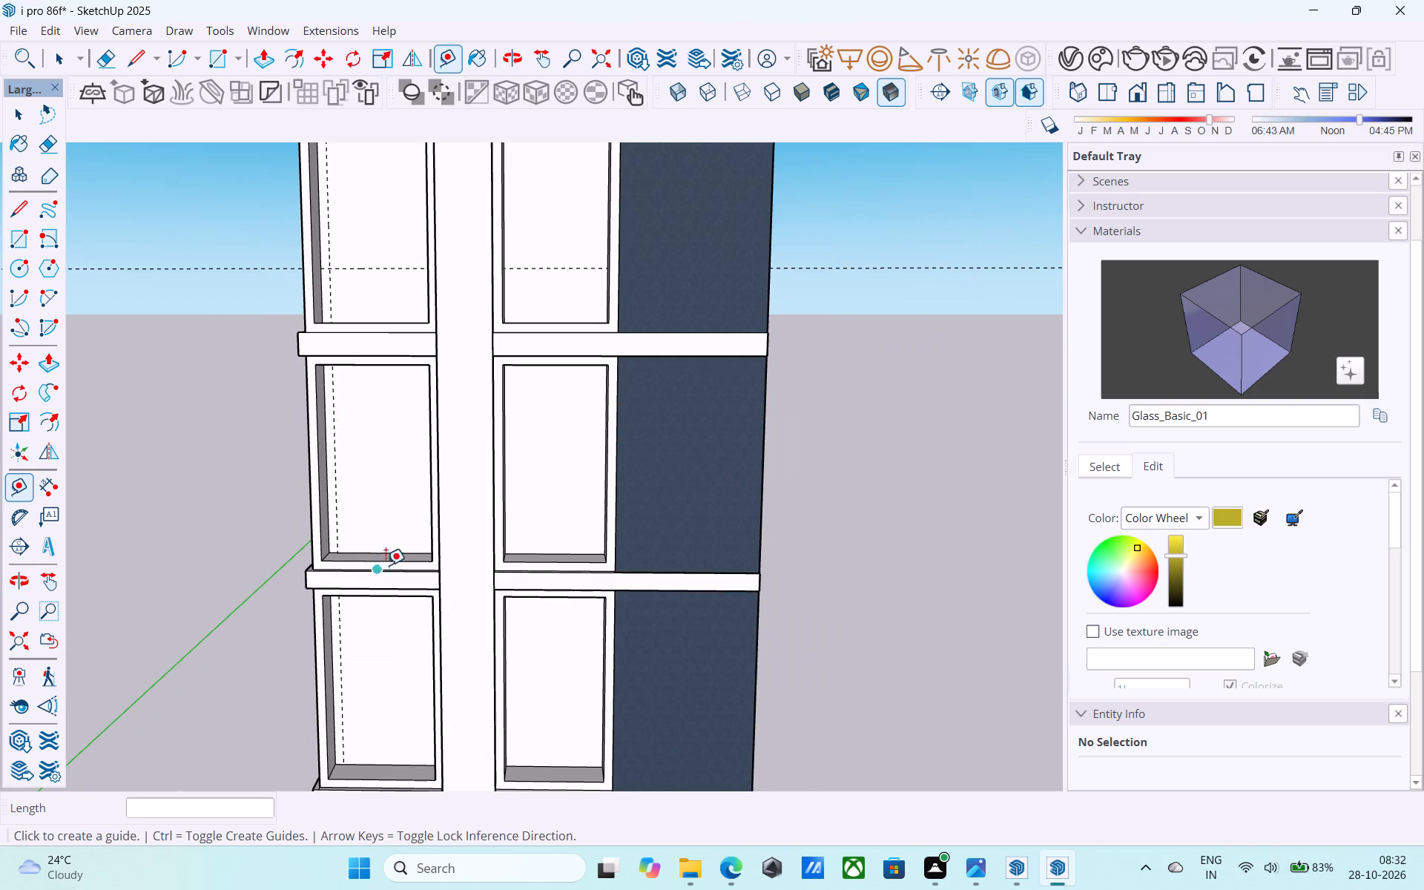
left_click(381, 550)
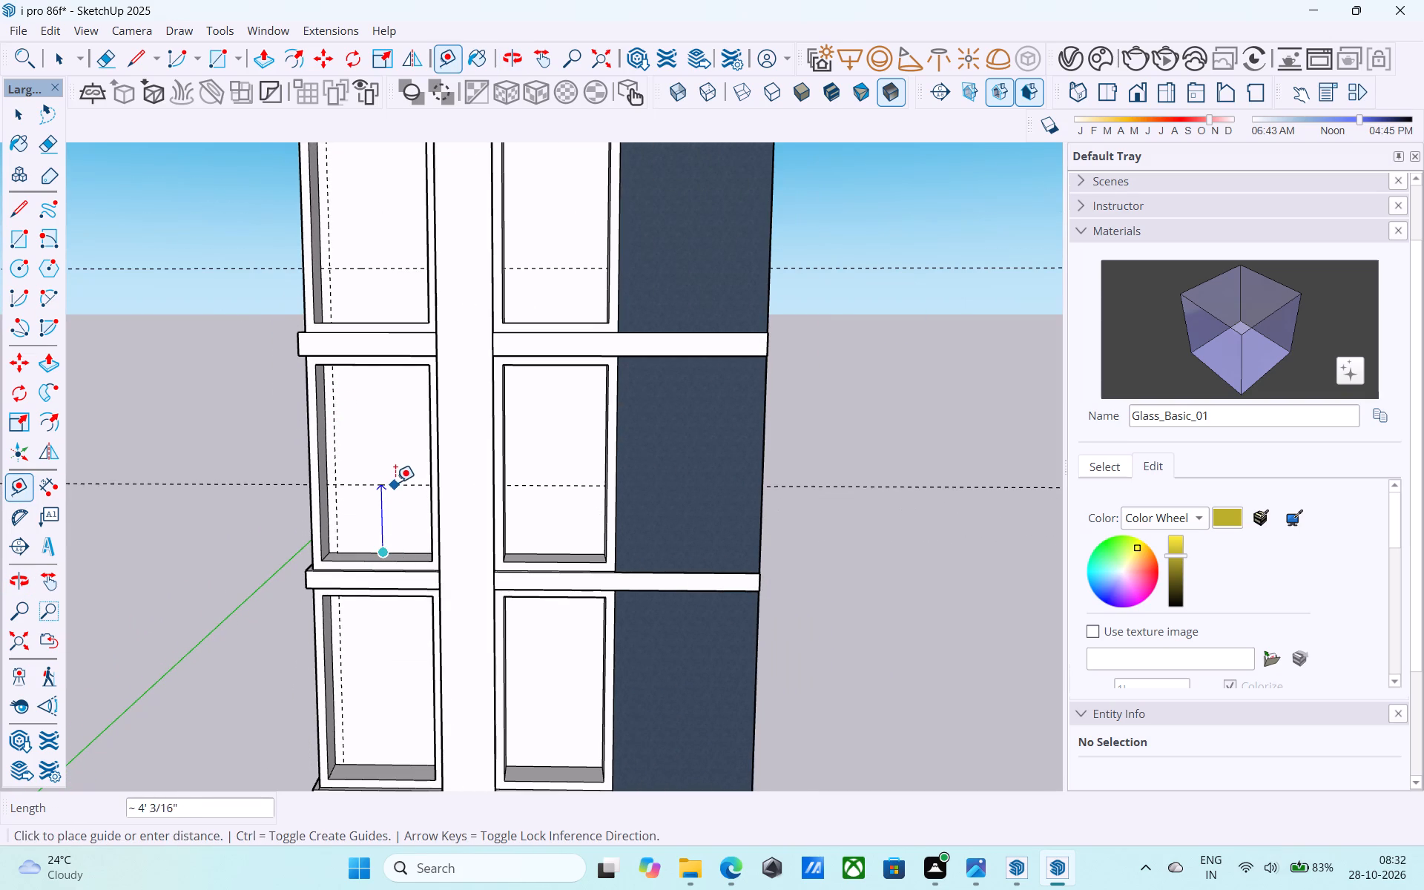
type("3'")
key("Return")
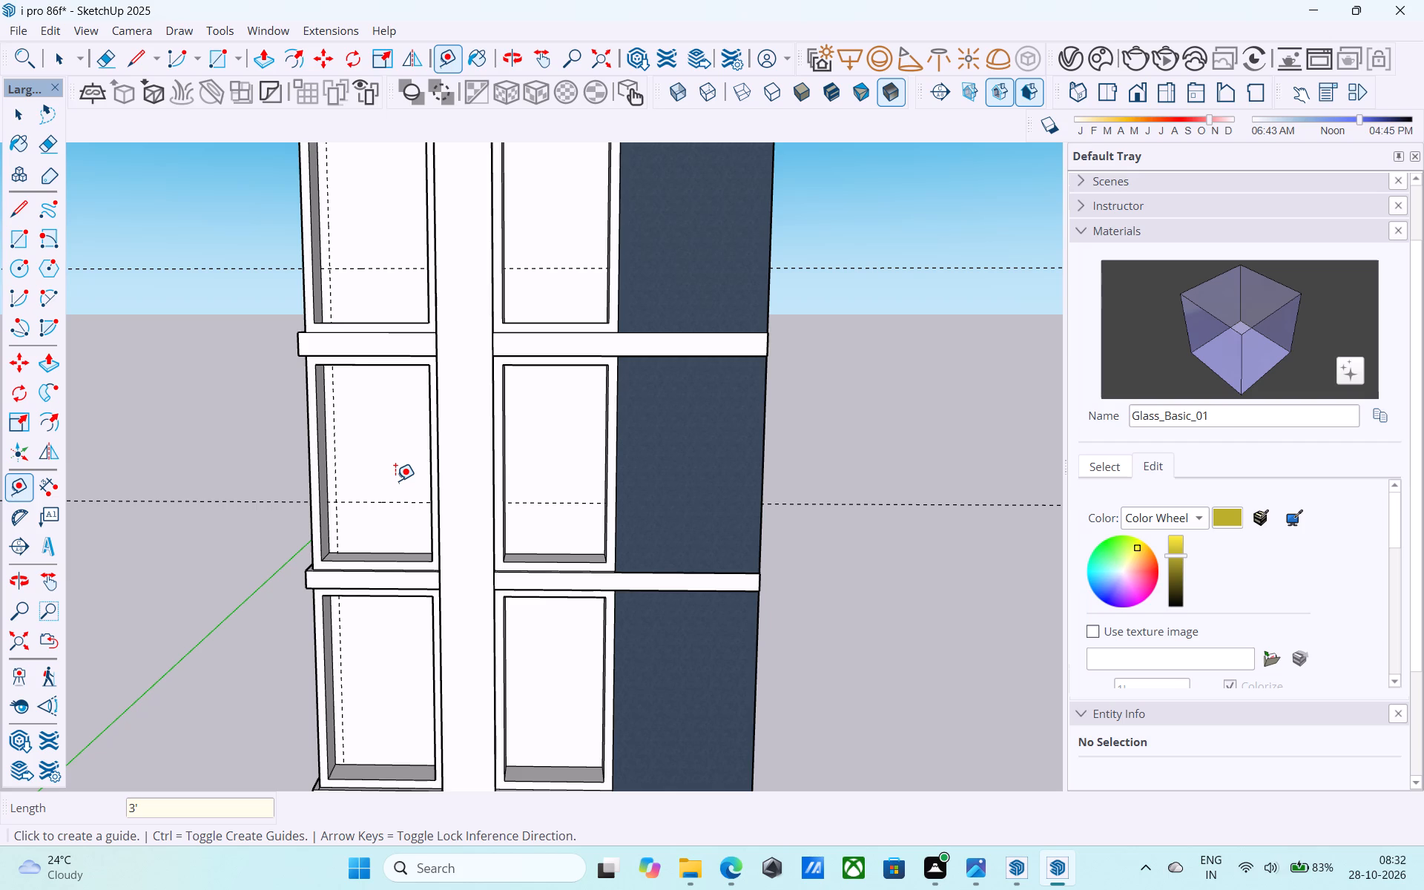
Place a horizontal guide 3' above the bottom edge of the recessed face in the outer panel one floor above ground.
scroll(490, 337, "down", 6)
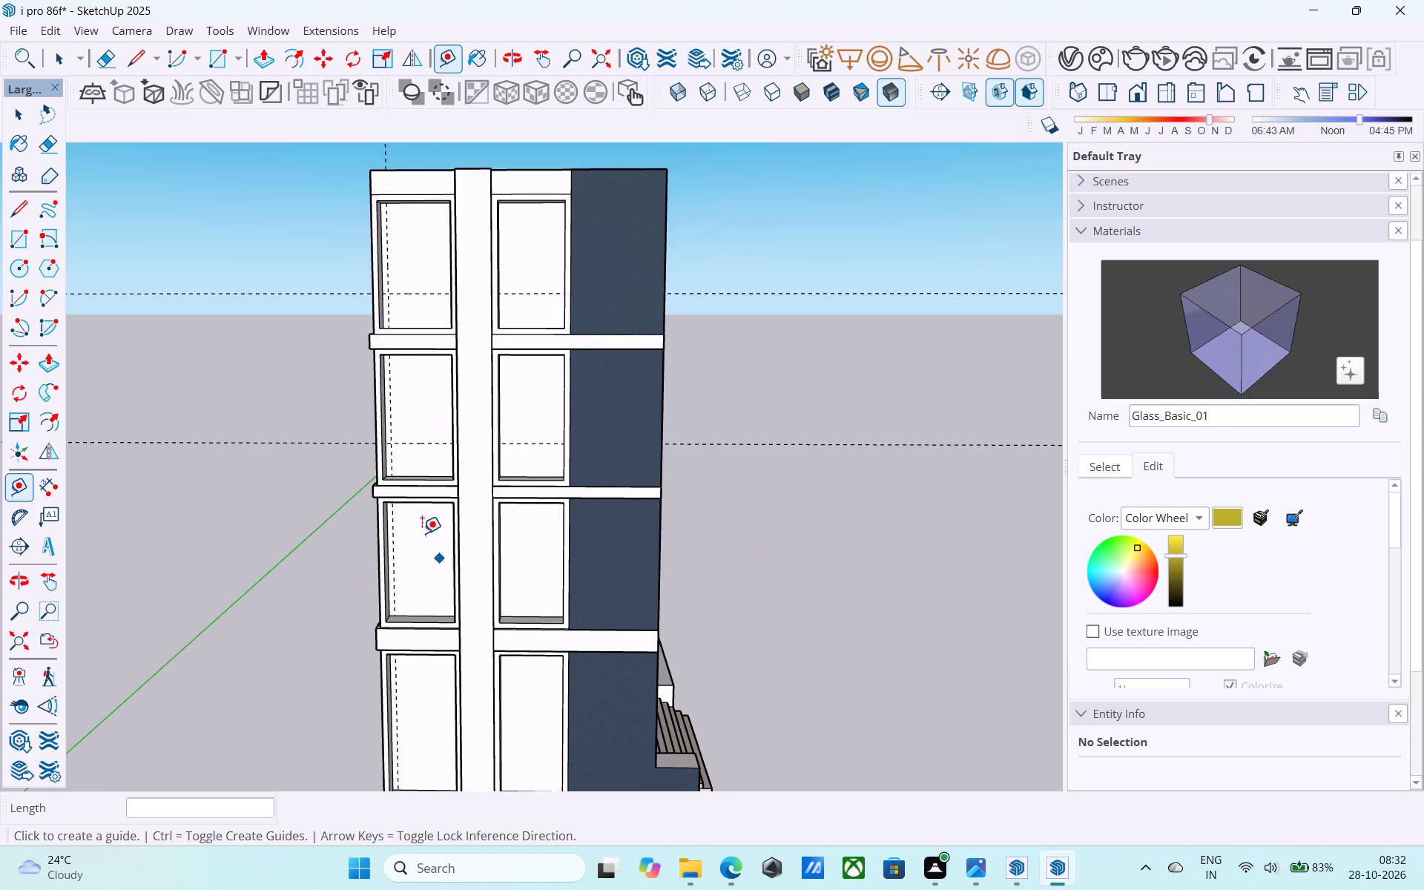
scroll(395, 366, "down", 5)
scroll(396, 508, "up", 13)
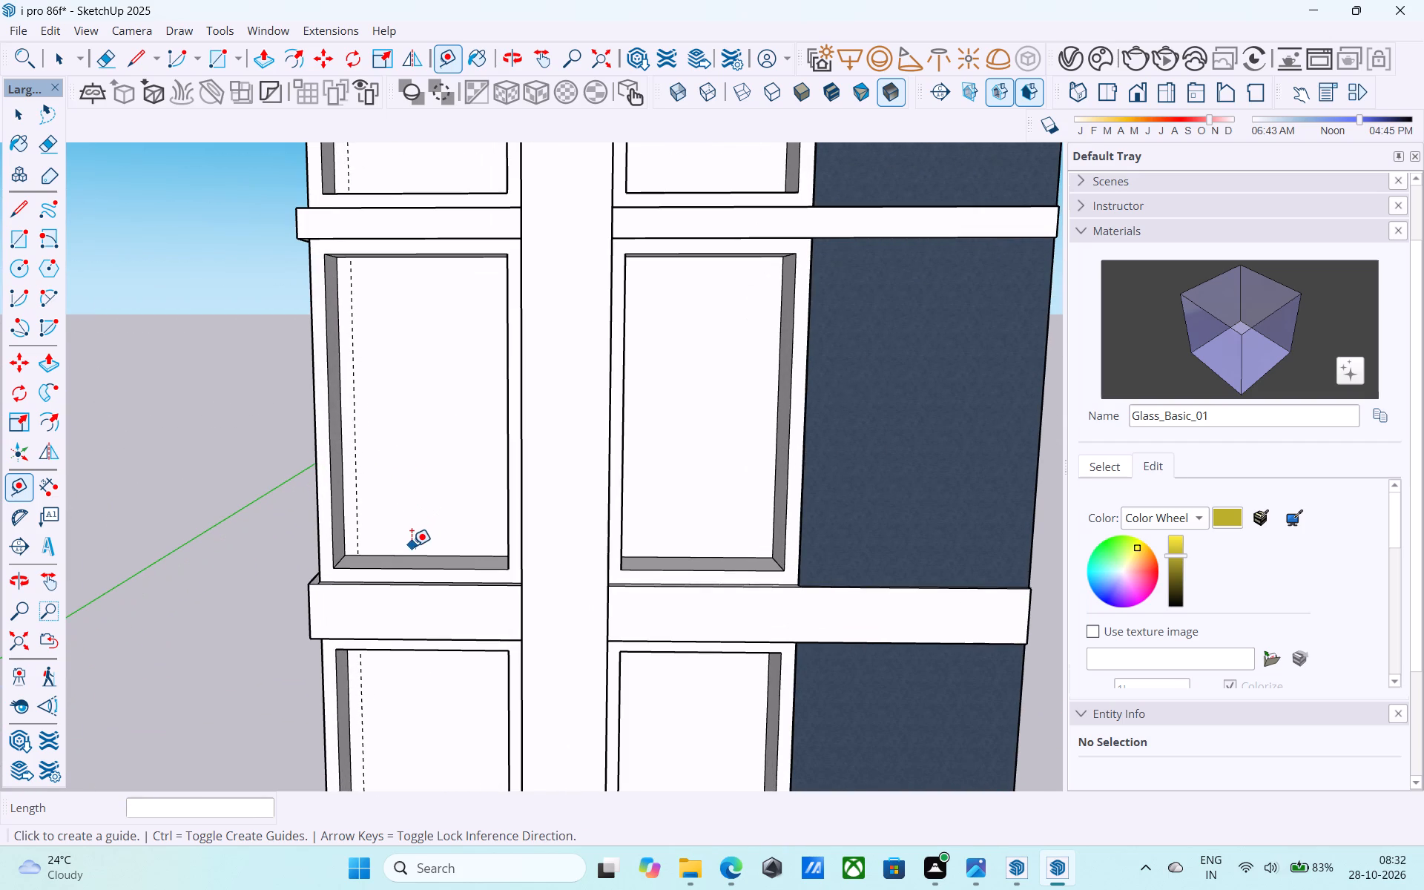
left_click(411, 553)
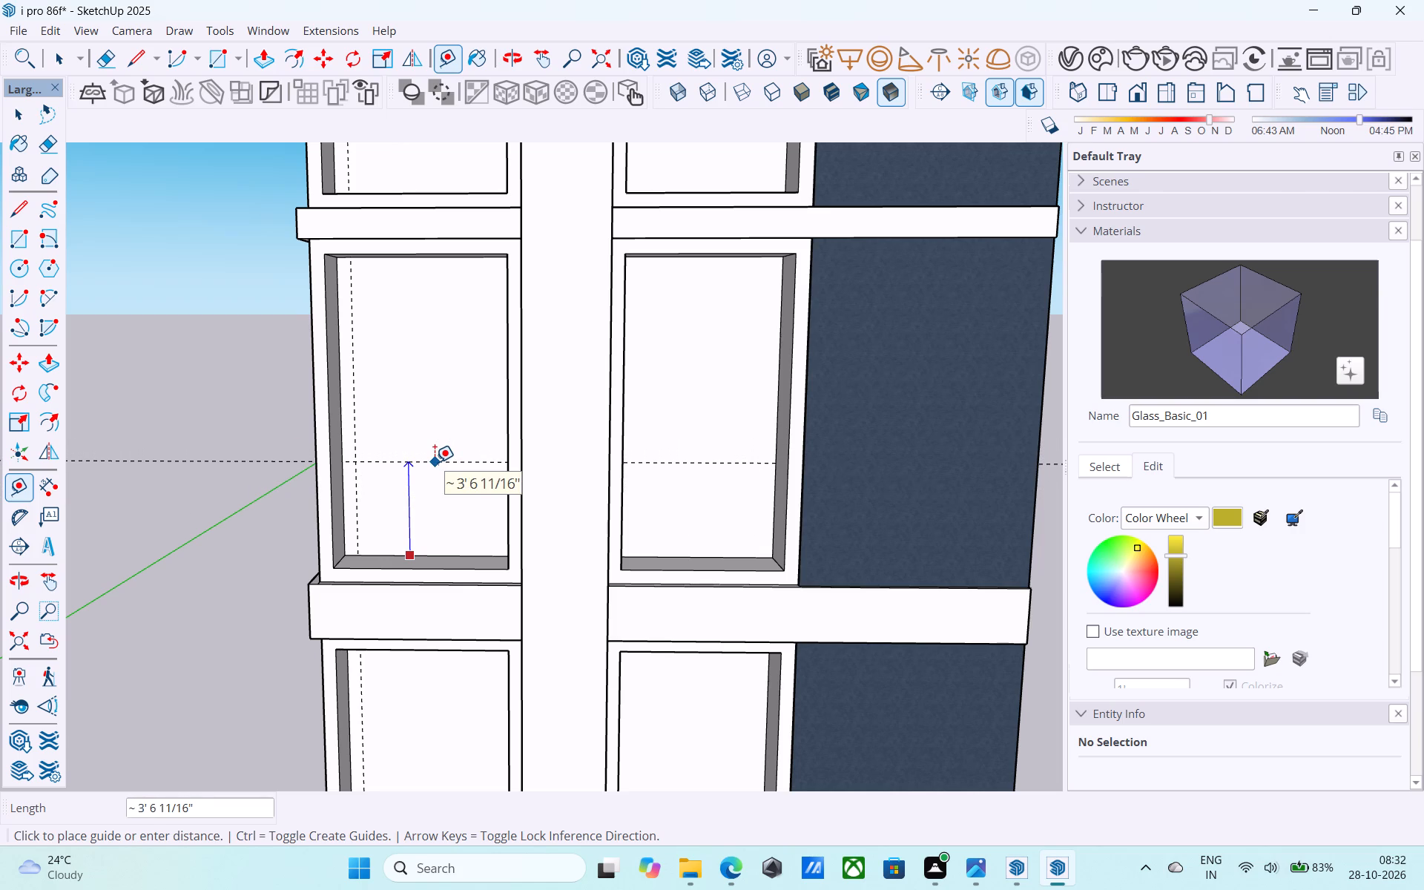
type("3'")
key("Return")
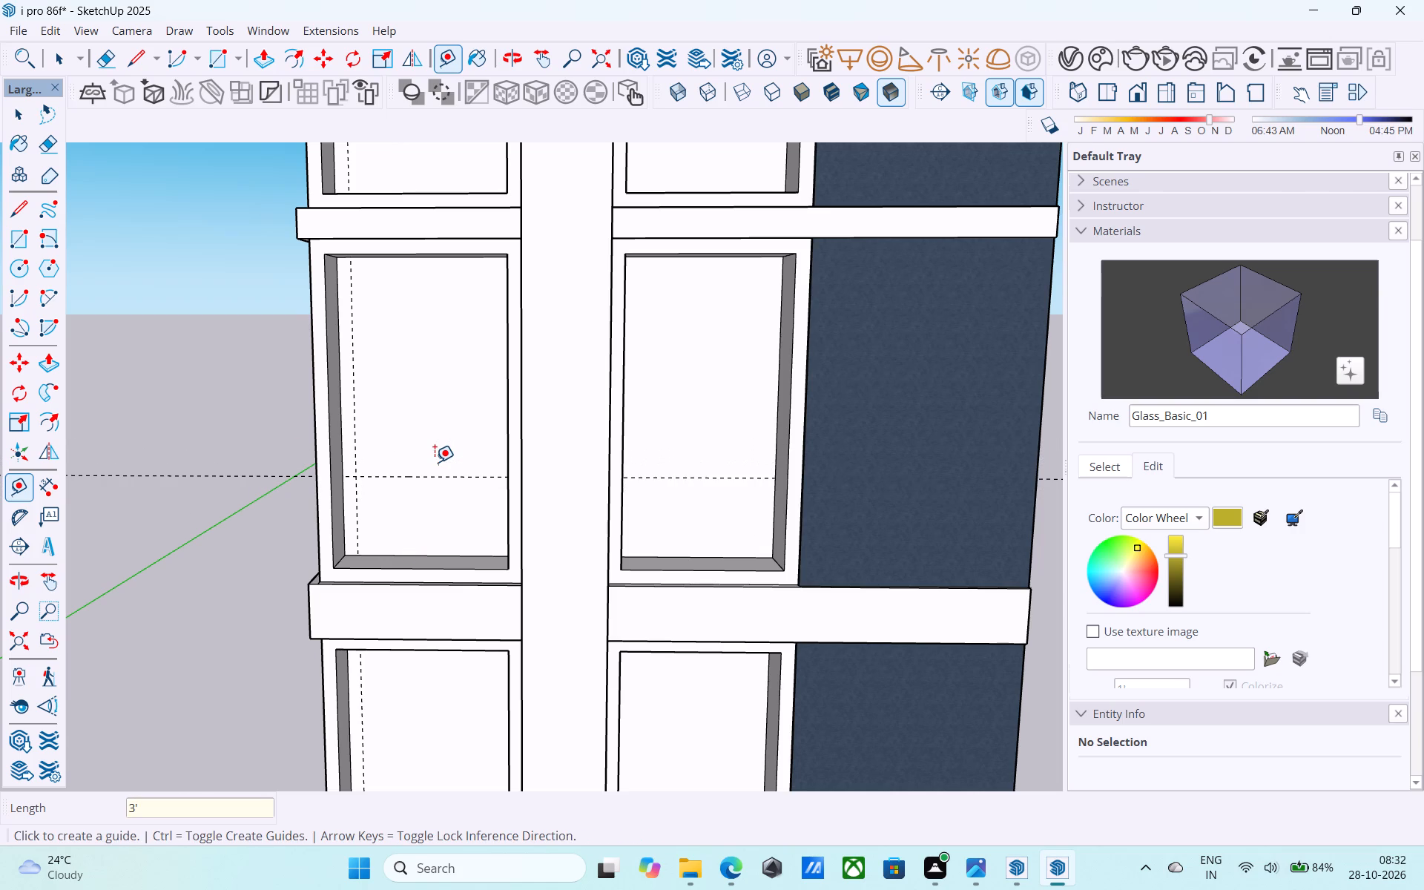
Place a horizontal guide 3' above the bottom edge of the recessed face in the ground-floor outer panel.
scroll(418, 424, "down", 17)
scroll(438, 503, "up", 6)
scroll(453, 597, "up", 7)
scroll(429, 610, "down", 1)
scroll(429, 610, "up", 5)
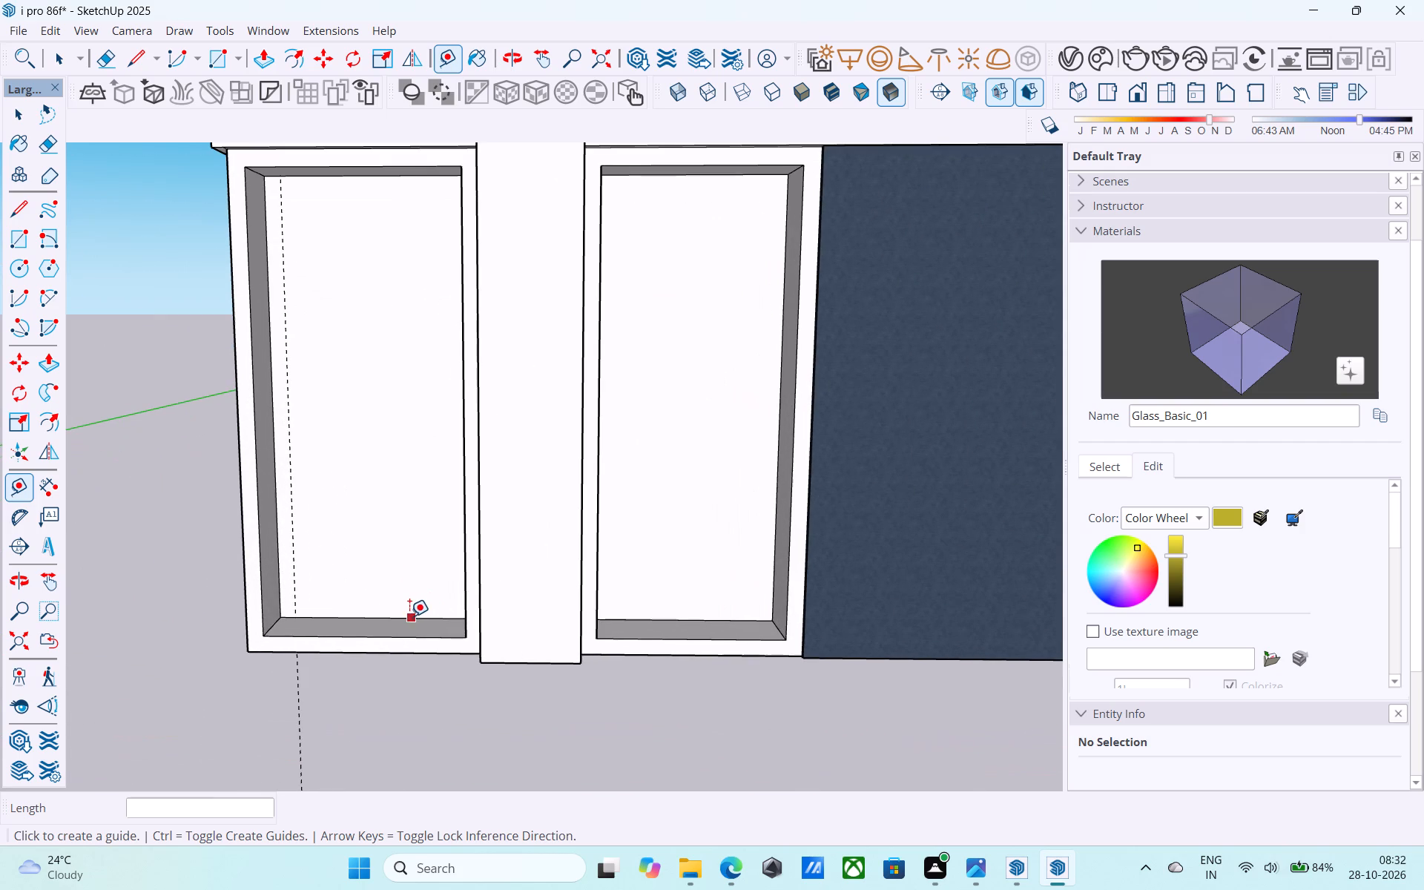
left_click(399, 616)
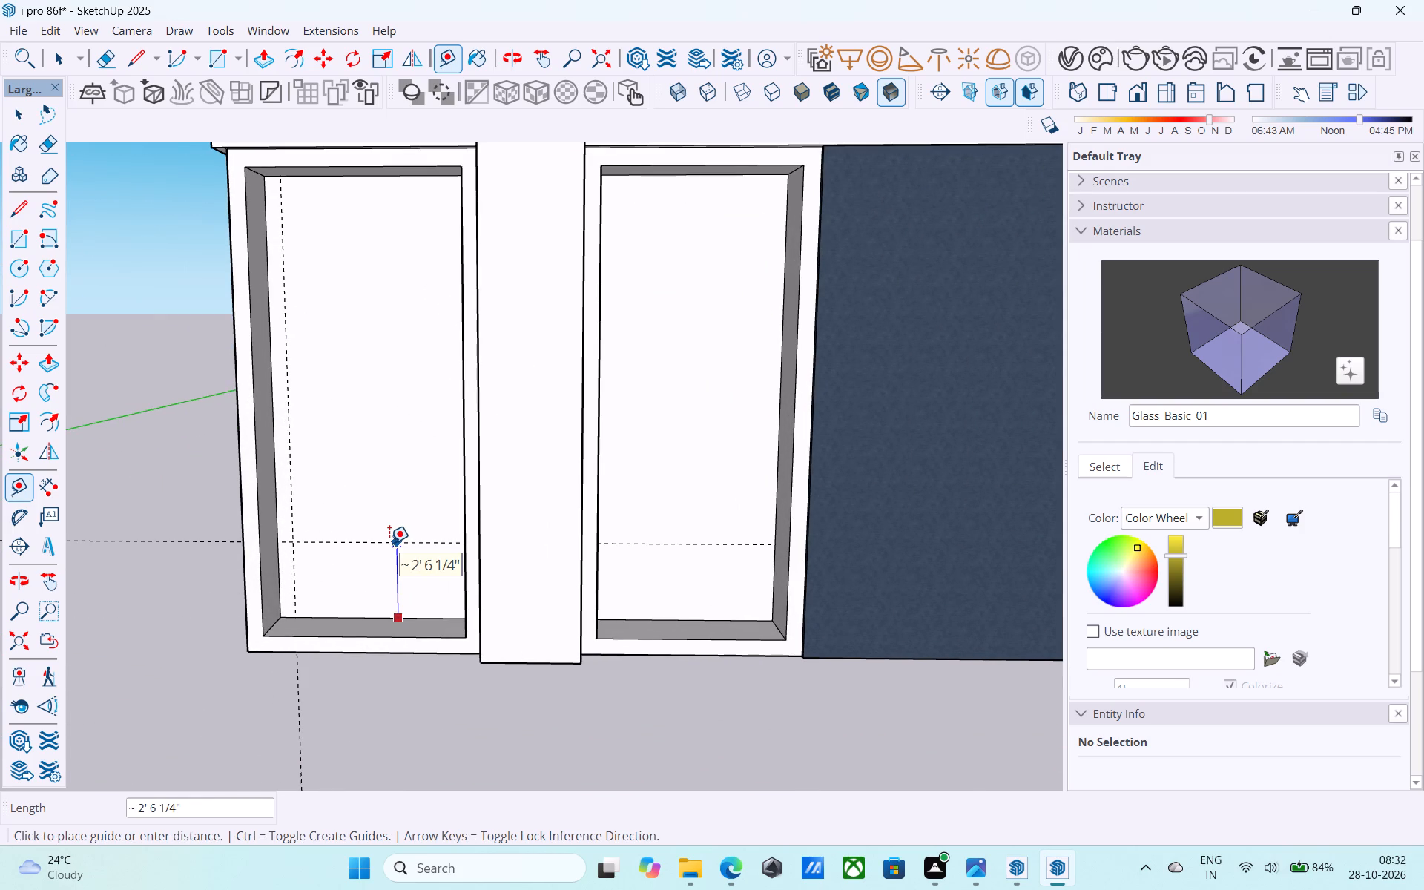
key("3")
key("apostrophe")
key("Return")
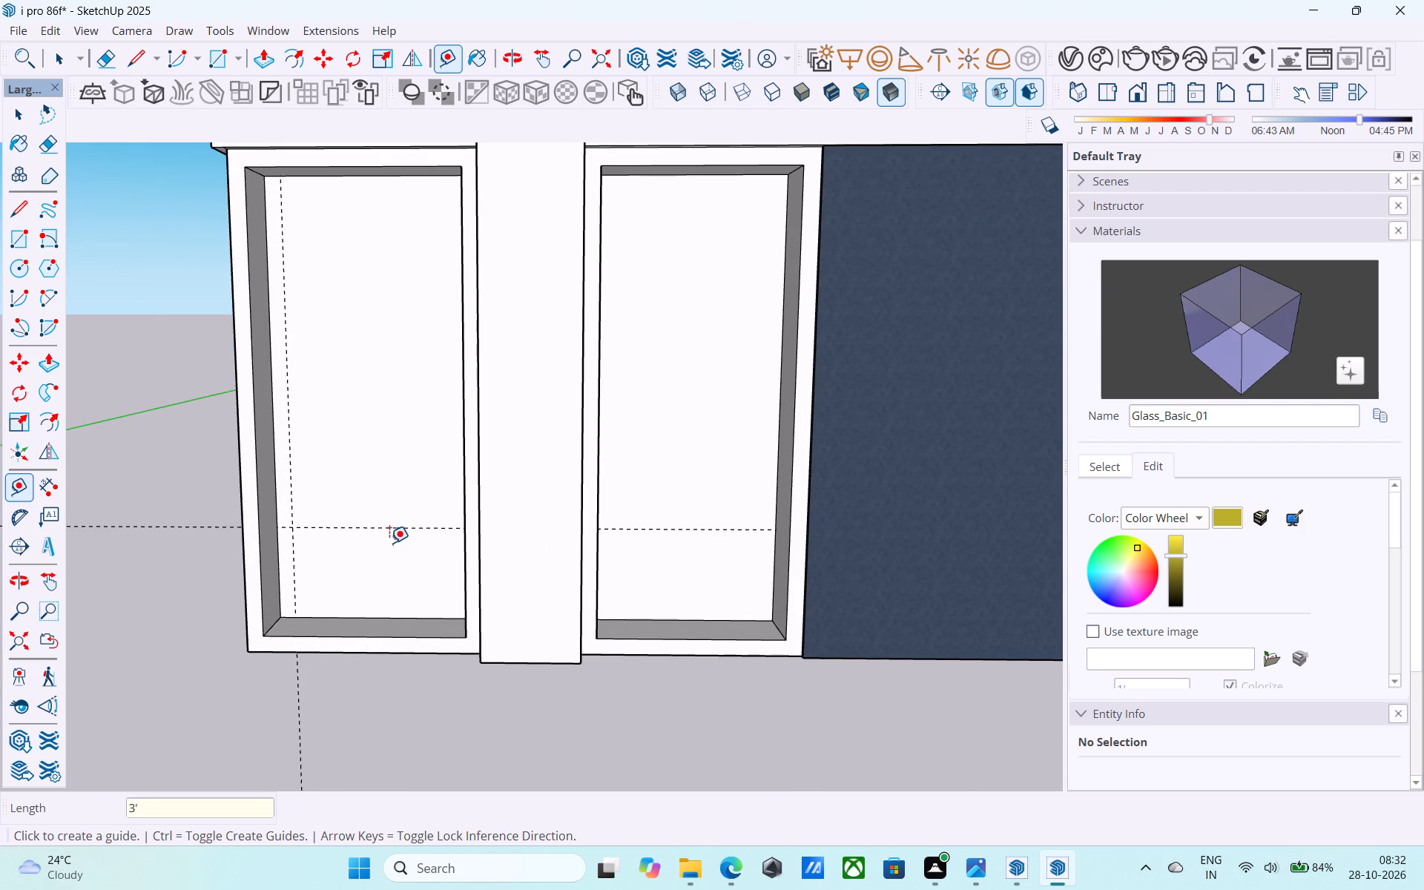
Place a vertical guide 6" inside the pillar-side edge of the recessed face in the ground-floor panel beside the blue wall.
scroll(387, 543, "down", 8)
middle_click_drag(414, 498, 306, 504)
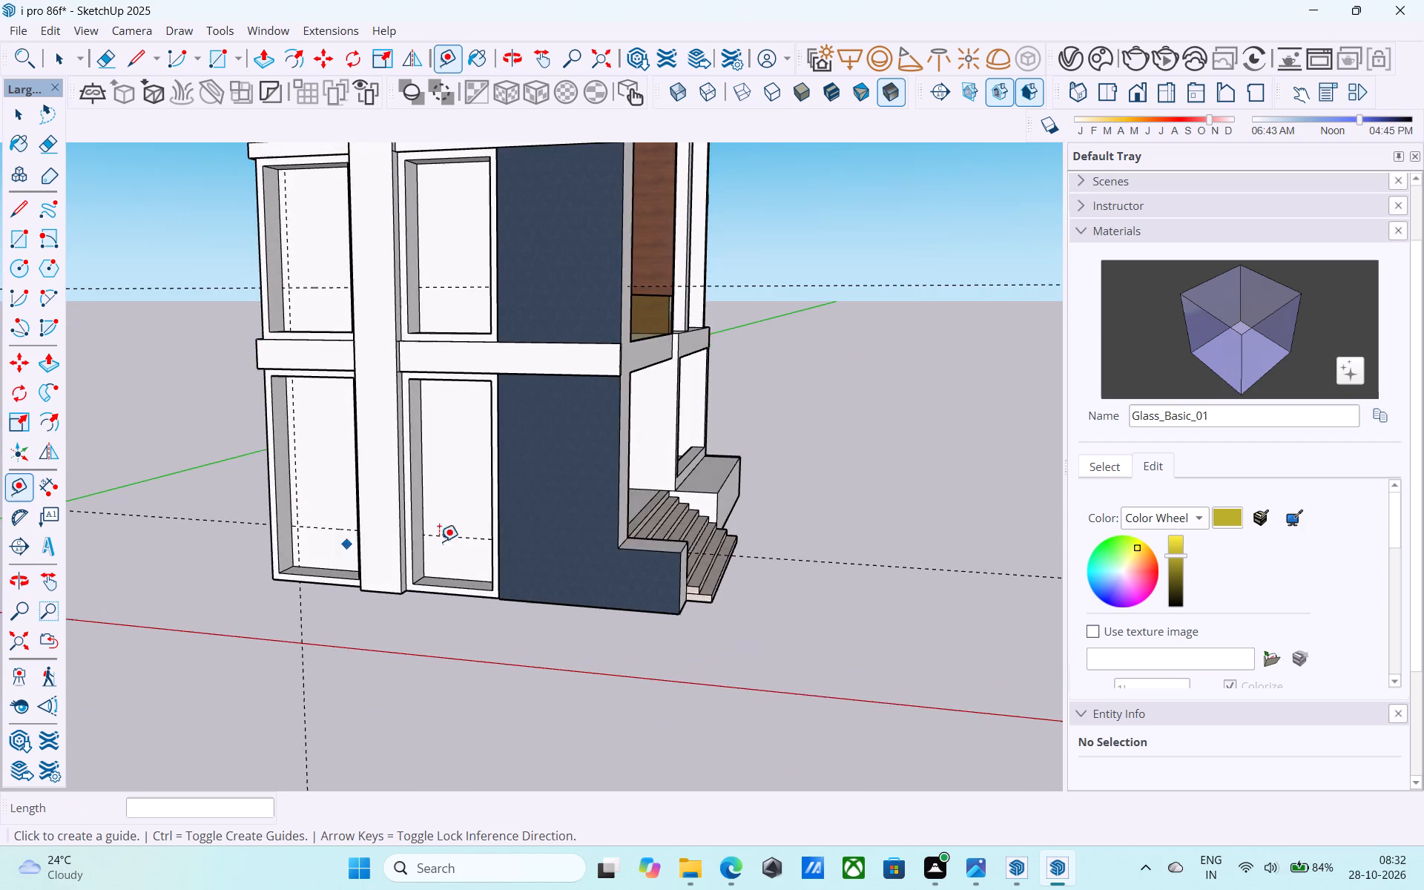
scroll(492, 487, "up", 7)
left_click(376, 485)
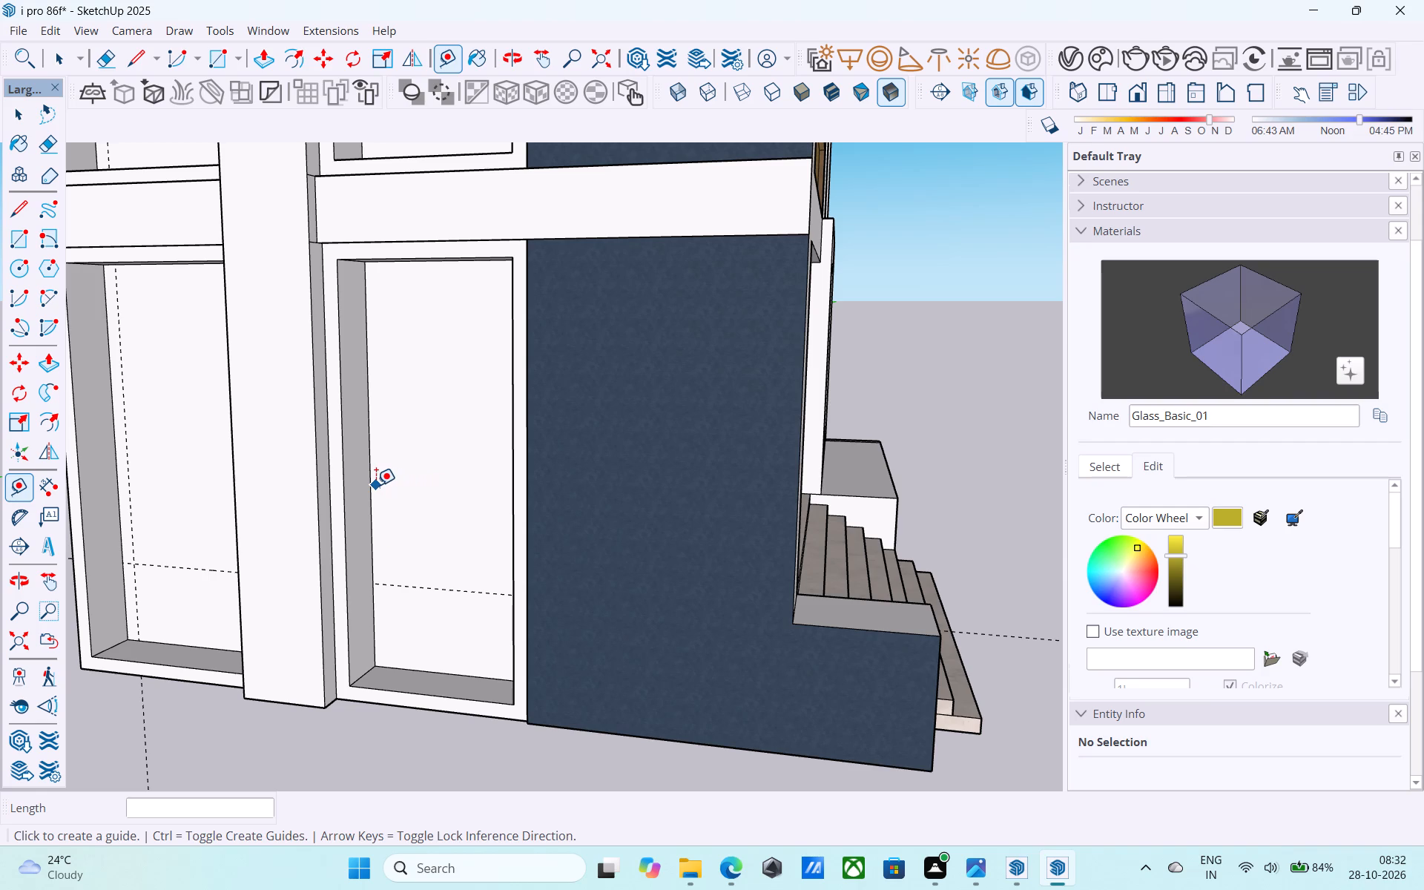
key("t")
scroll(375, 507, "up", 4)
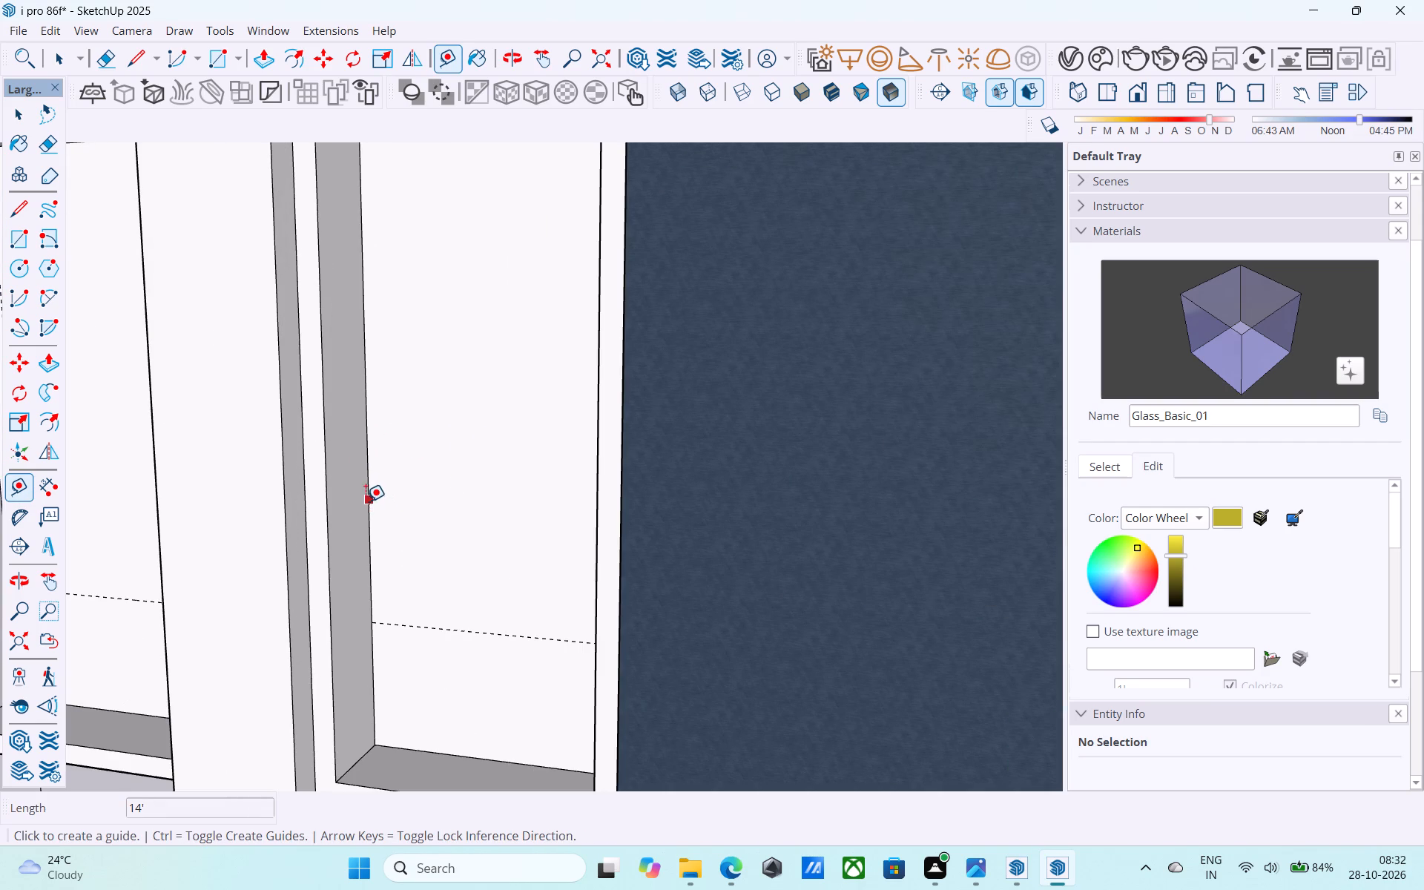
left_click(366, 501)
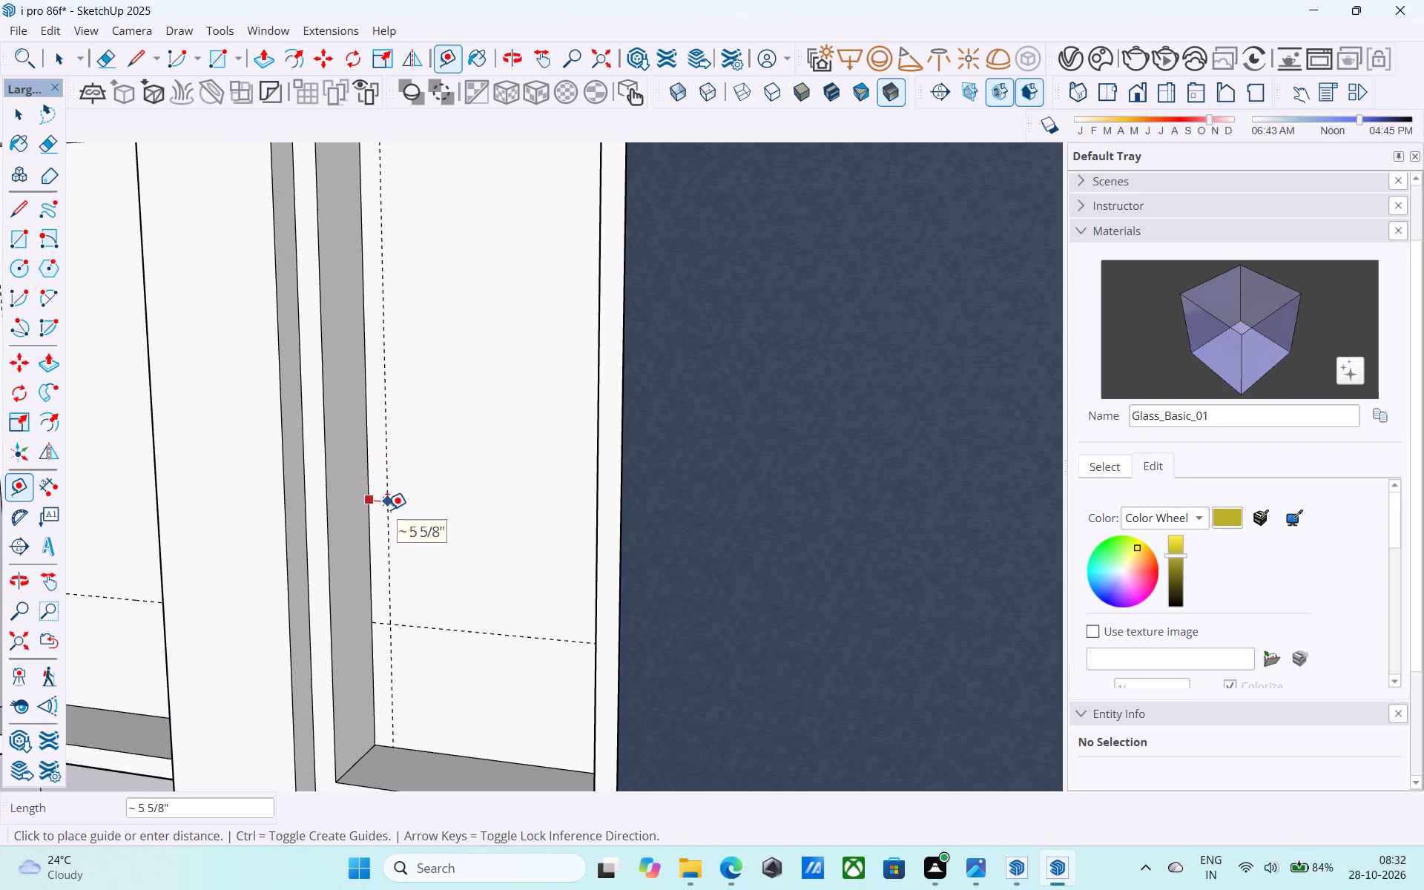
type("6\"")
key("Return")
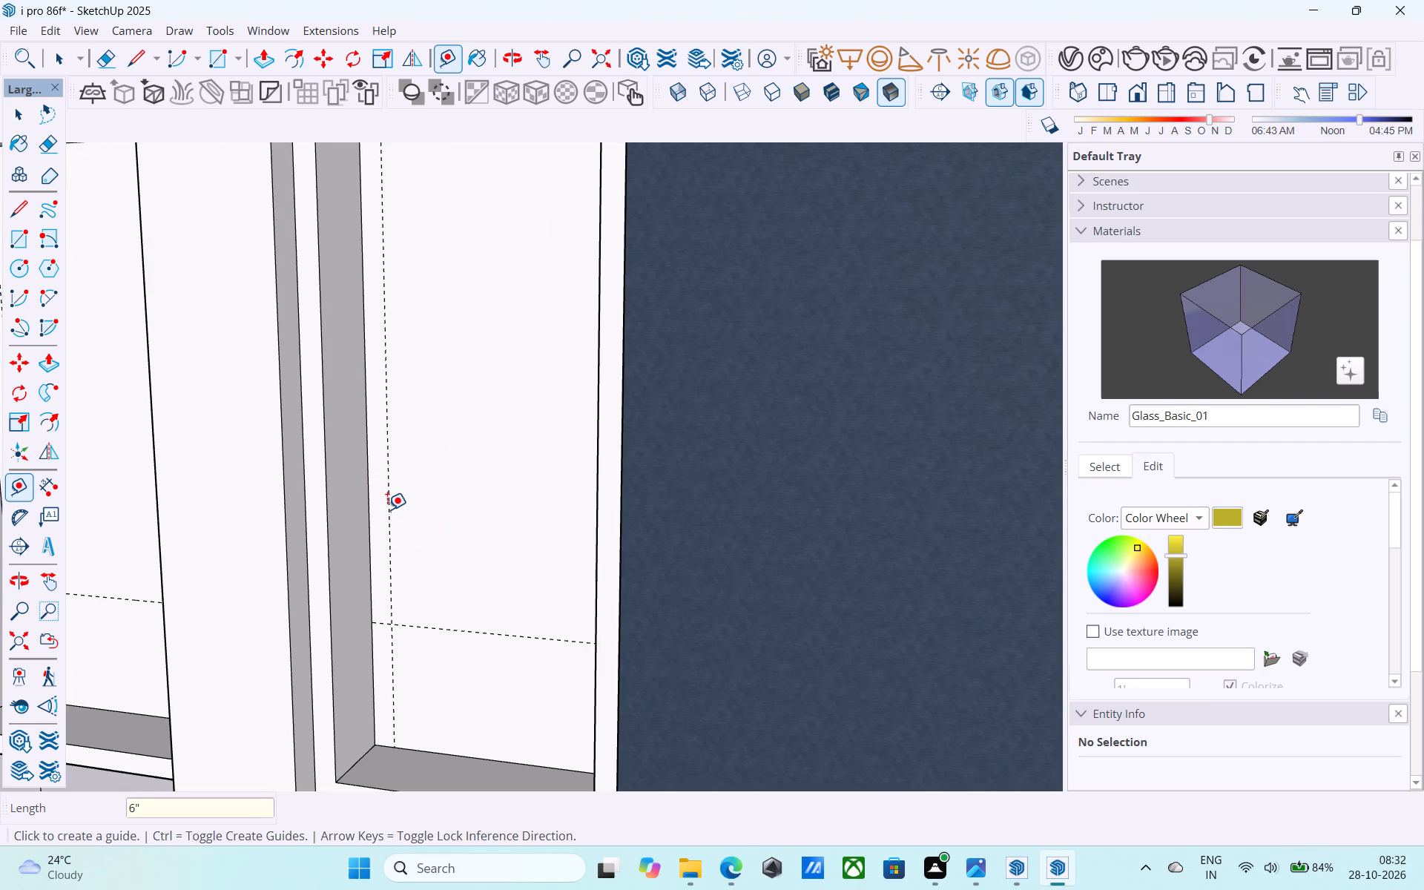
key("space")
Check the sill and side guides across all floors of the side wall.
scroll(558, 266, "down", 8)
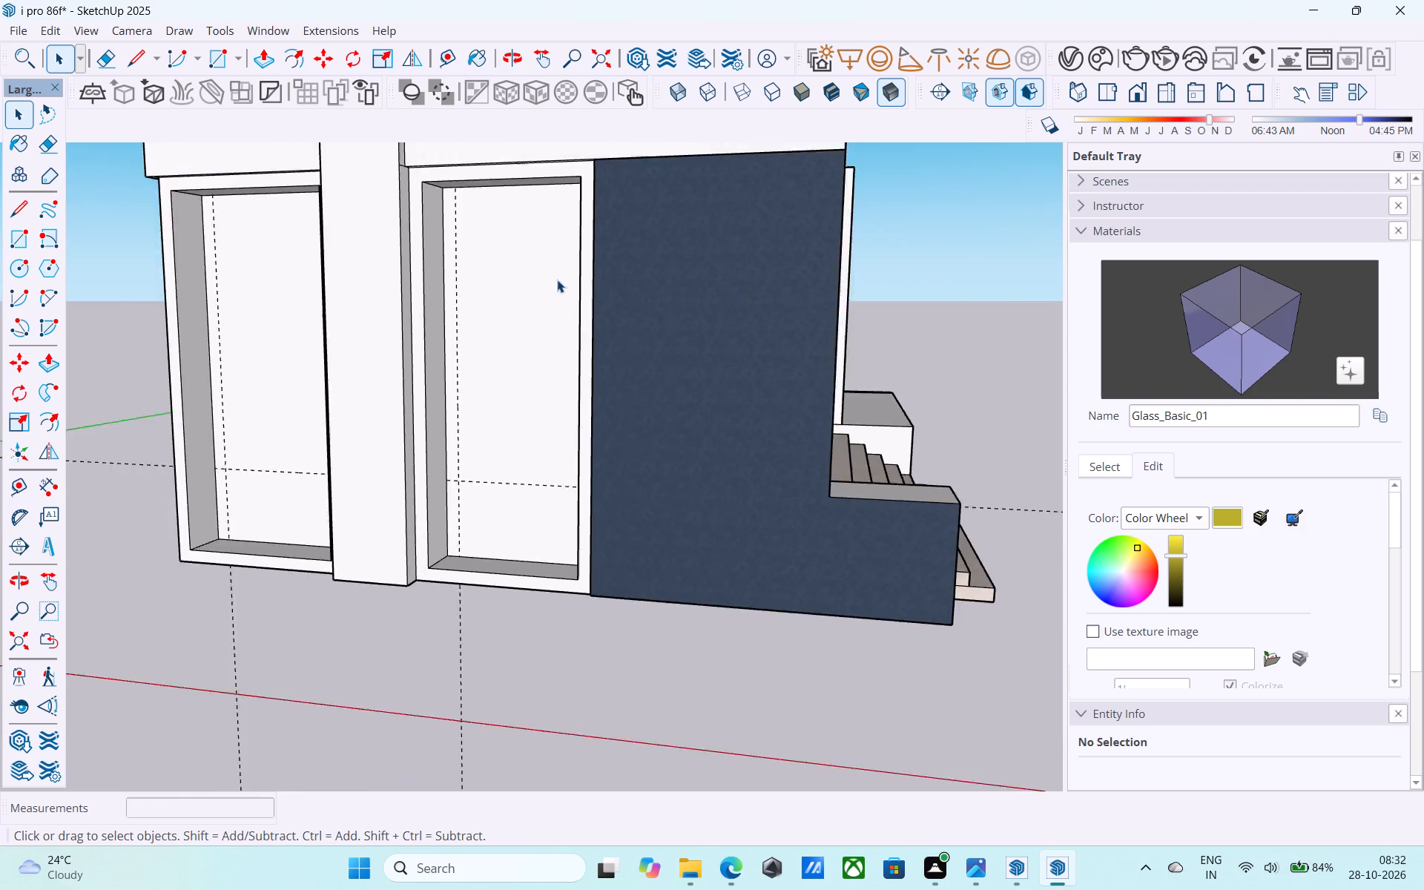
scroll(557, 280, "down", 4)
middle_click_drag(546, 315, 561, 383)
scroll(561, 384, "down", 5)
middle_click_drag(558, 404, 562, 478, "shift")
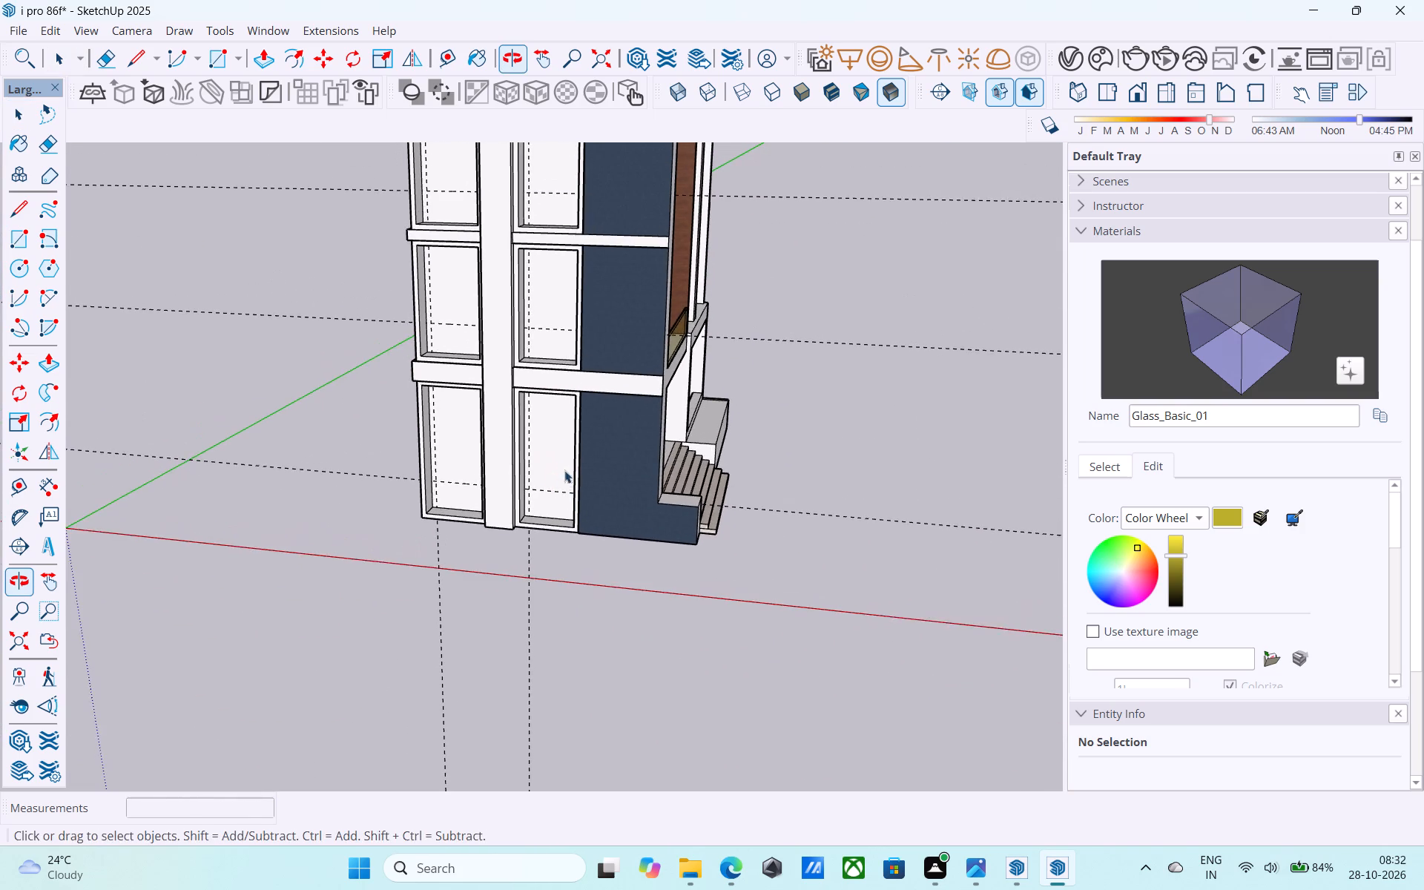
scroll(550, 372, "down", 4)
middle_click_drag(550, 355, 617, 427, "shift")
scroll(548, 378, "up", 16)
scroll(445, 329, "down", 6)
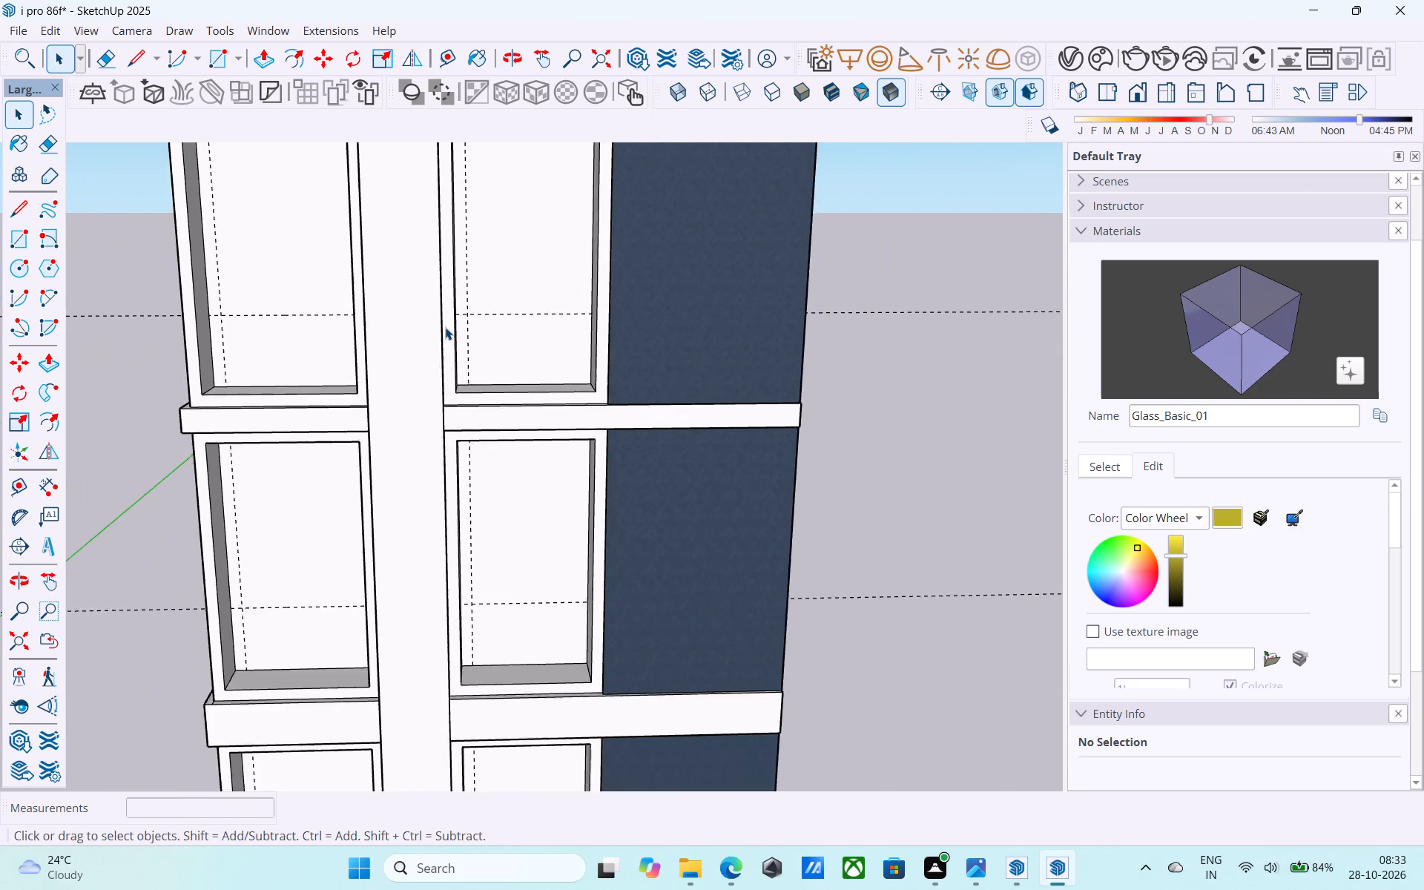
scroll(445, 327, "down", 16)
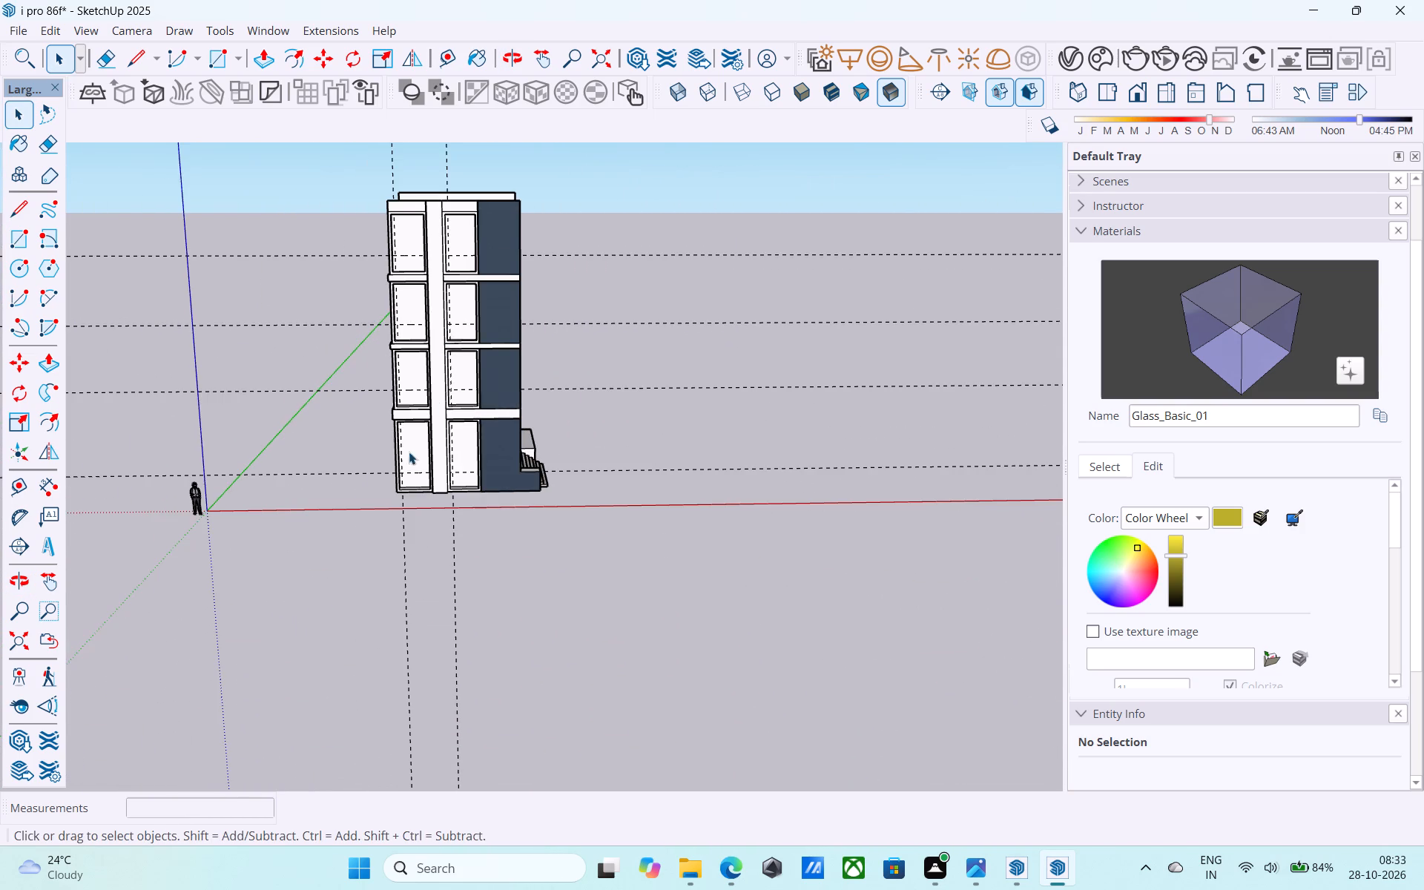
Draw a 4.5' by 8.5' window rectangle on the ground-floor outer panel's recessed face, starting from the intersection of the sill and side guides.
middle_click_drag(400, 458, 409, 326)
scroll(408, 342, "up", 1)
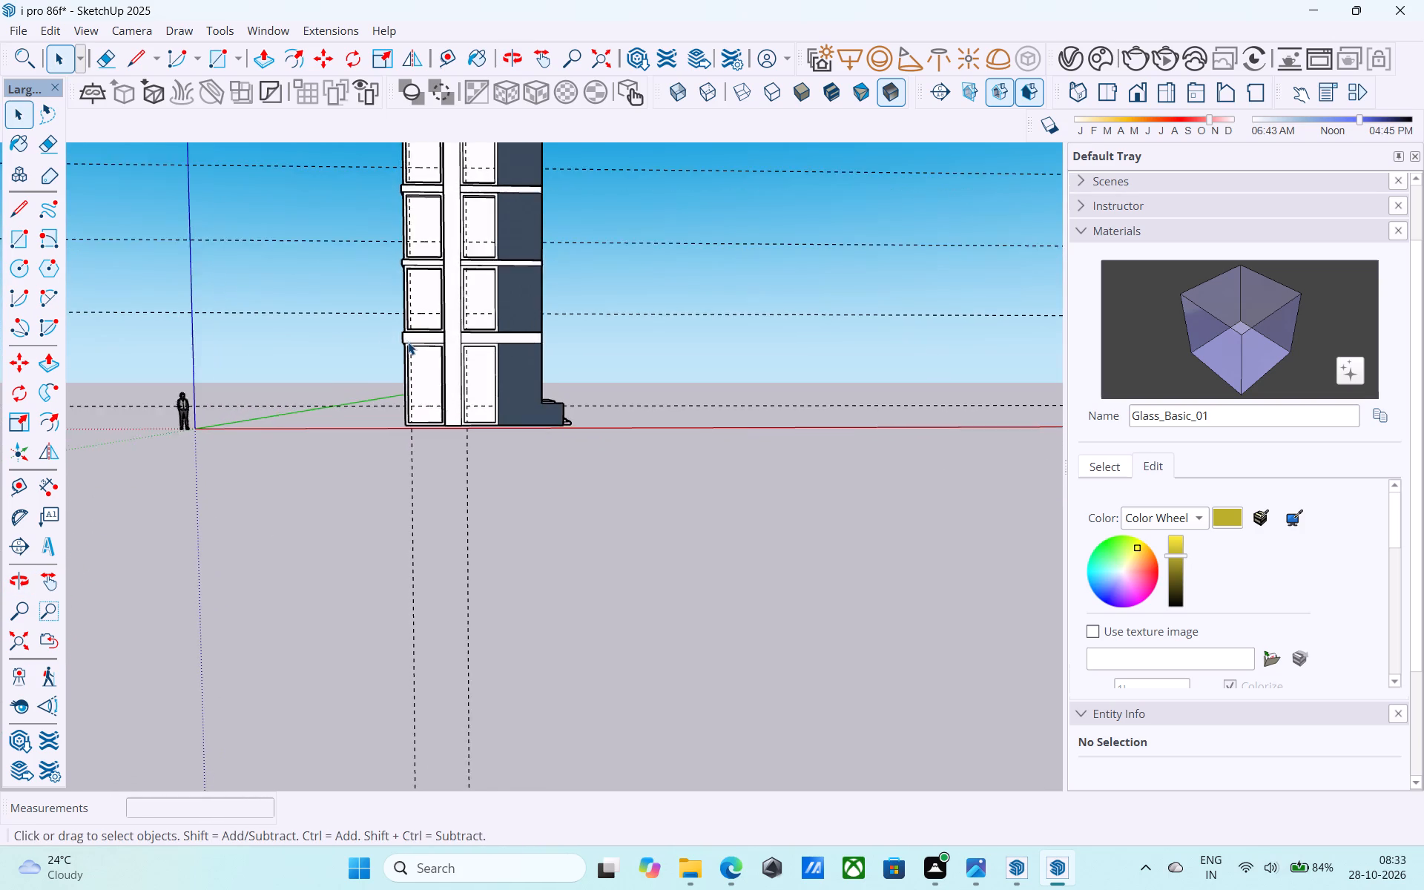
scroll(408, 342, "up", 4)
middle_click_drag(434, 367, 402, 349)
scroll(321, 393, "up", 9)
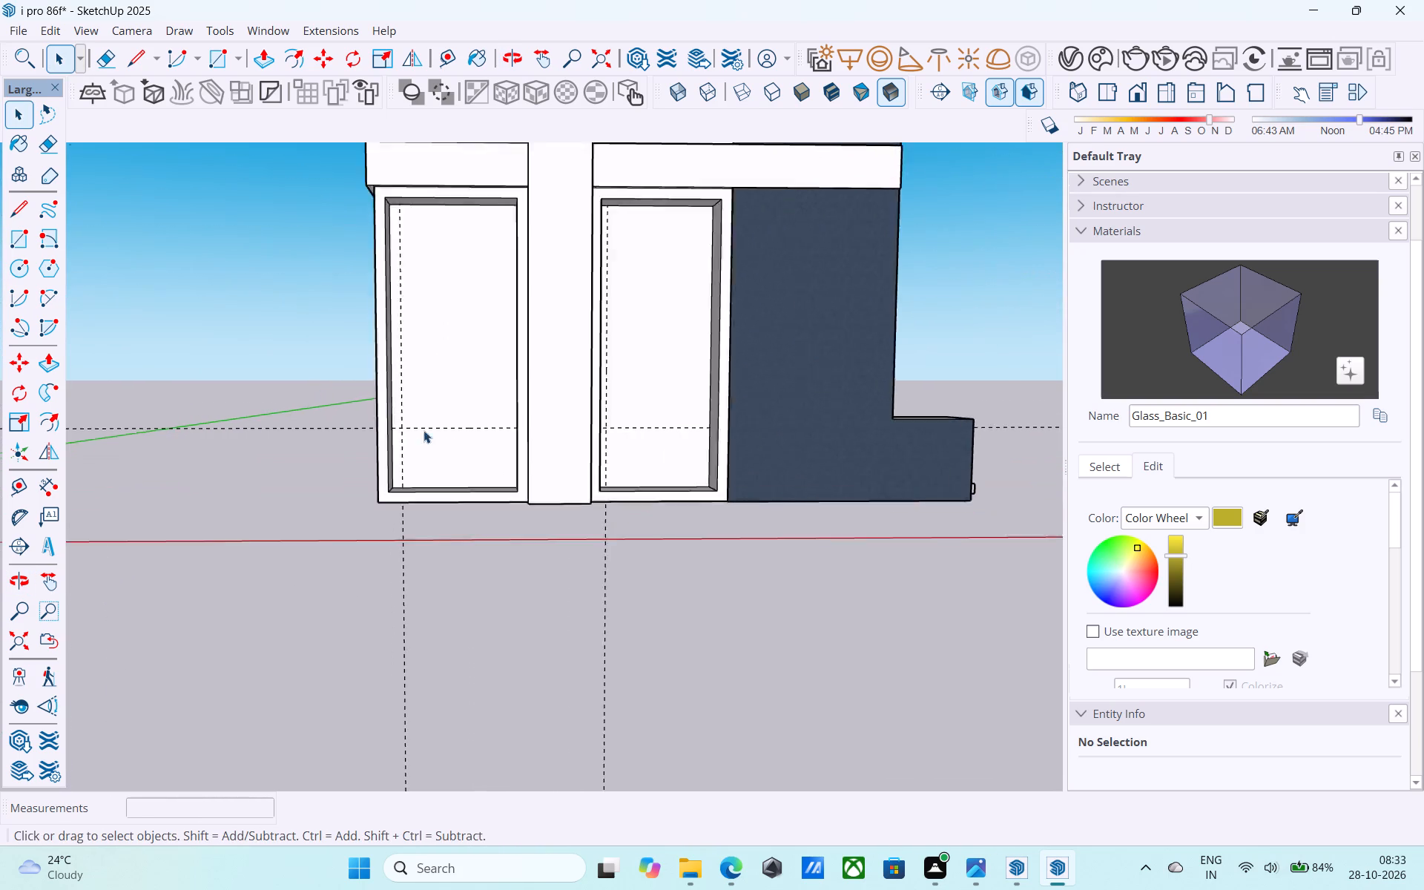
scroll(423, 430, "up", 2)
middle_click_drag(423, 430, 369, 444)
key("r")
left_click(342, 437)
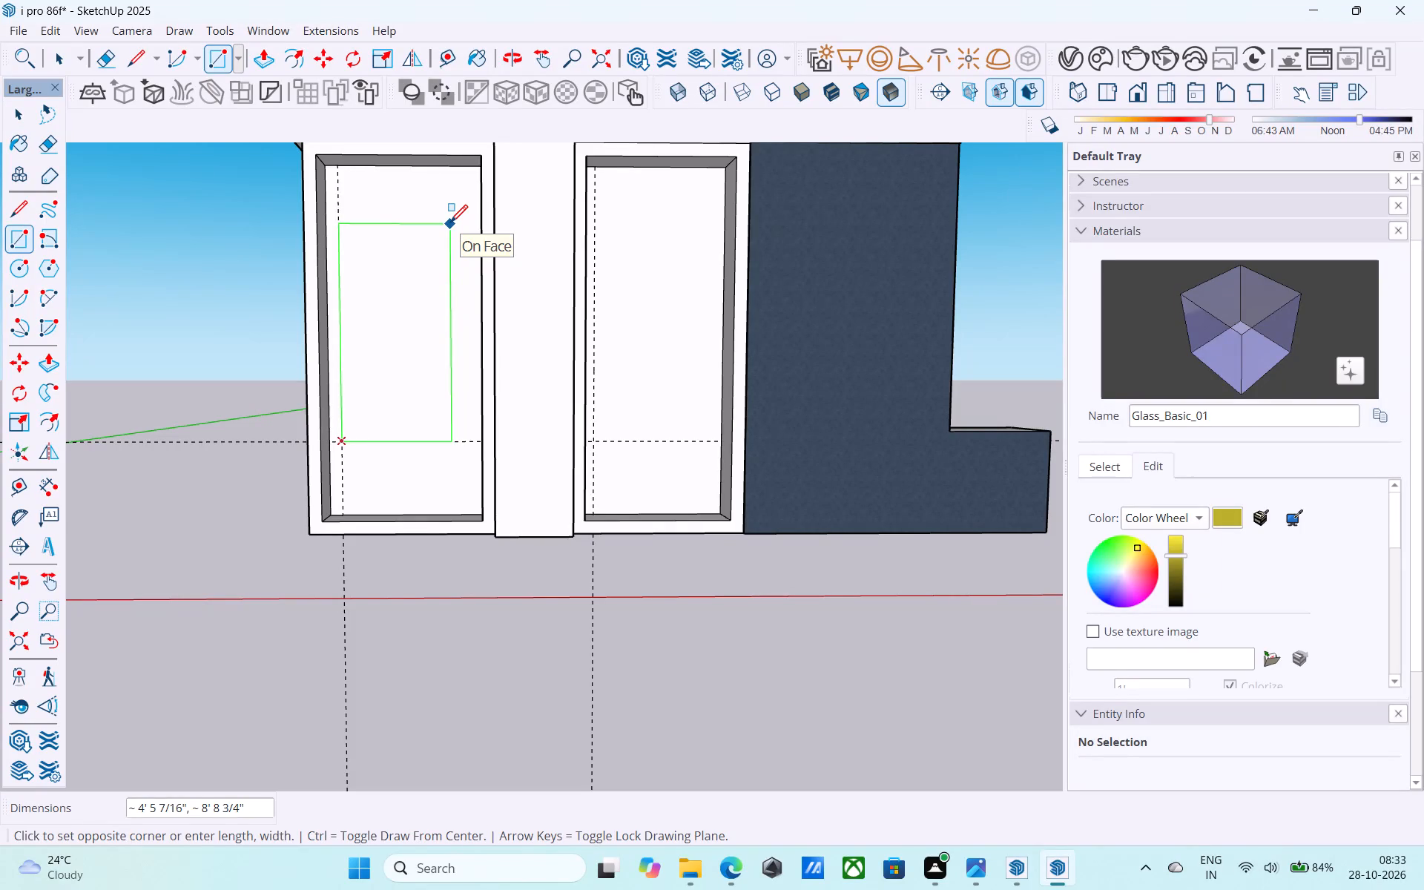
key("4")
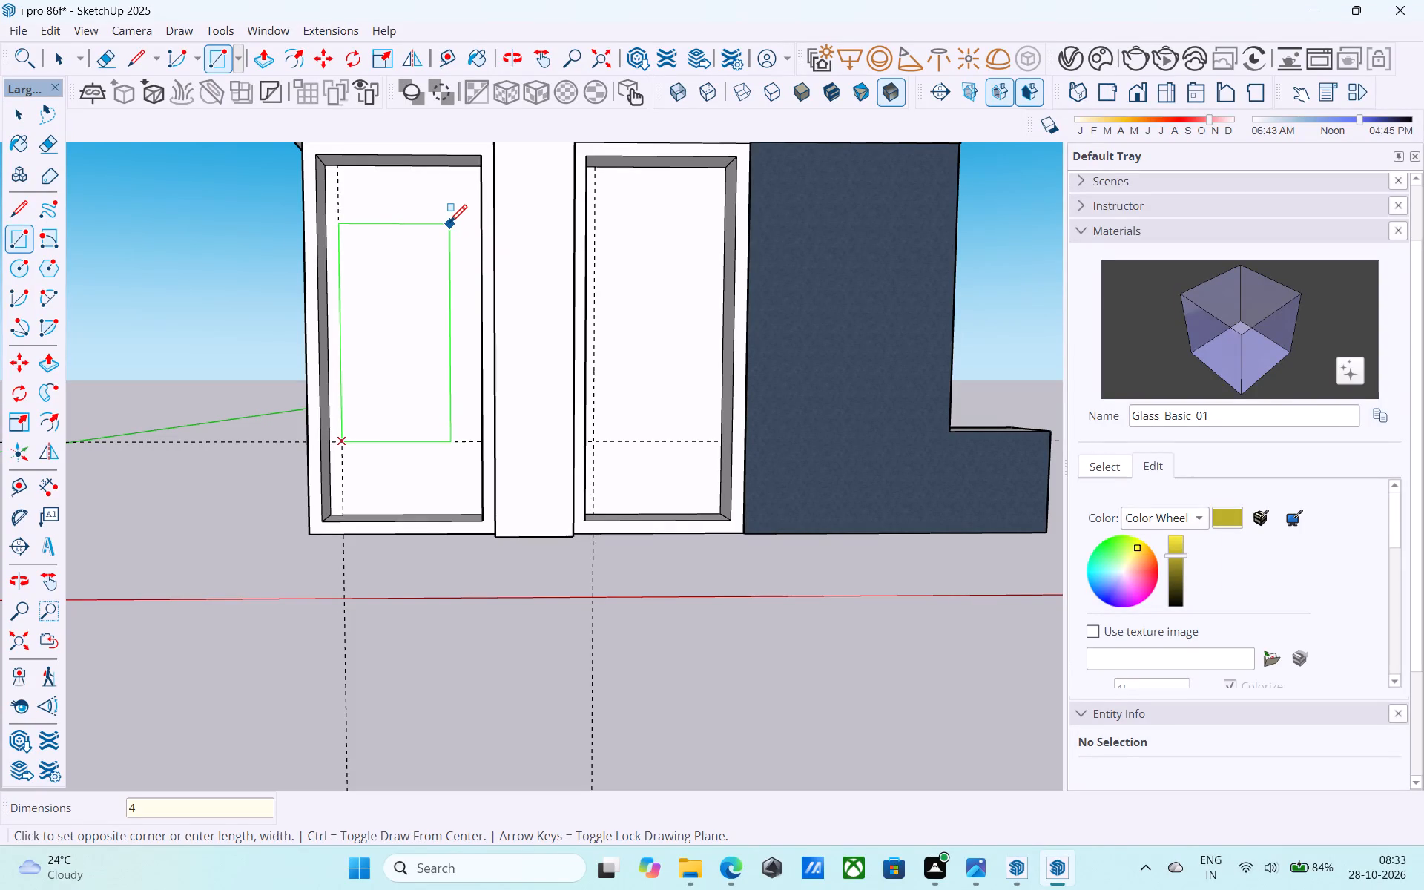
type(".5',")
key("8")
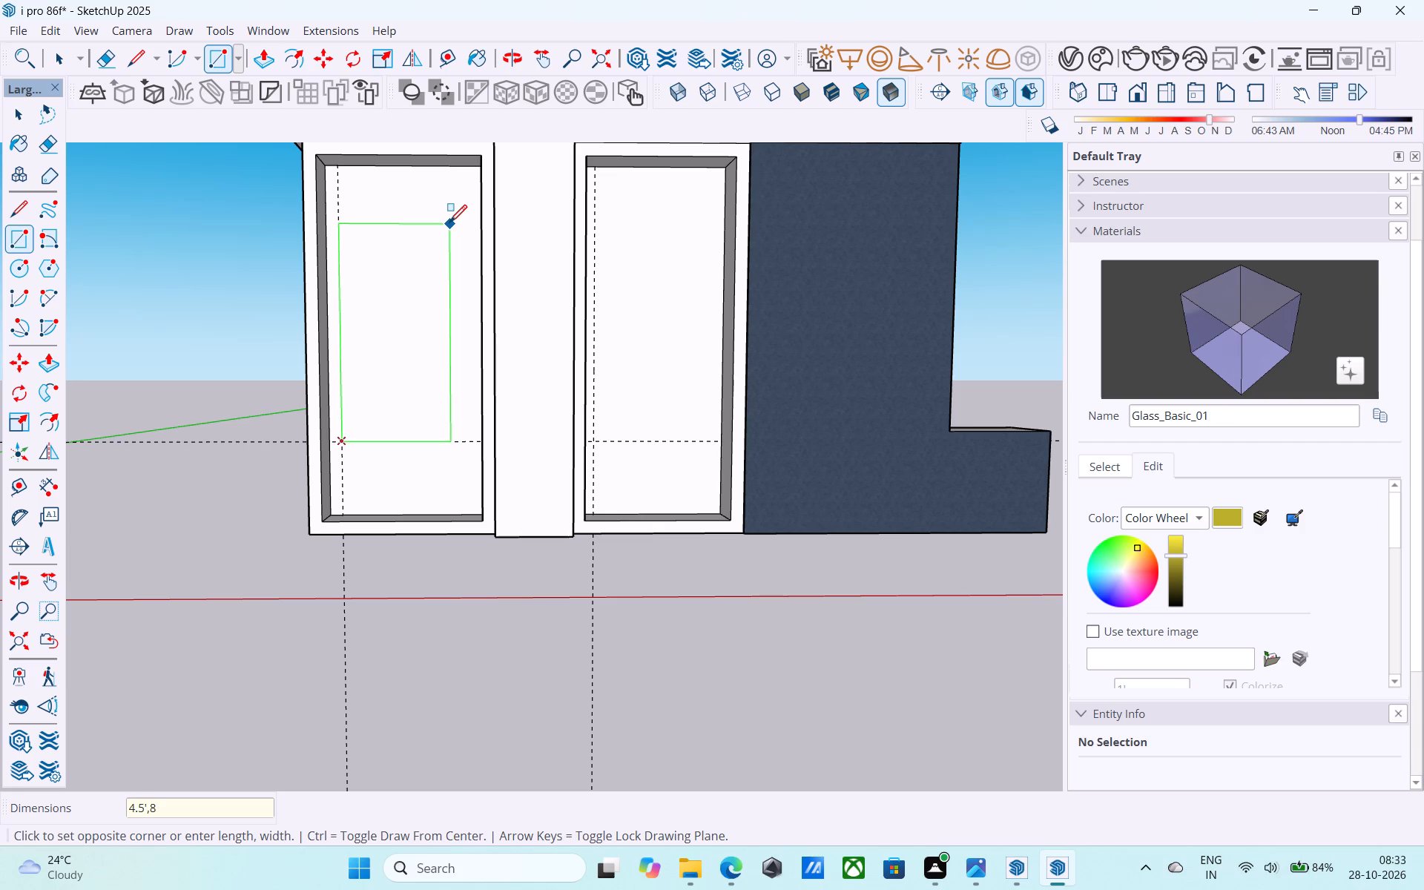
type(".5'")
key("Return")
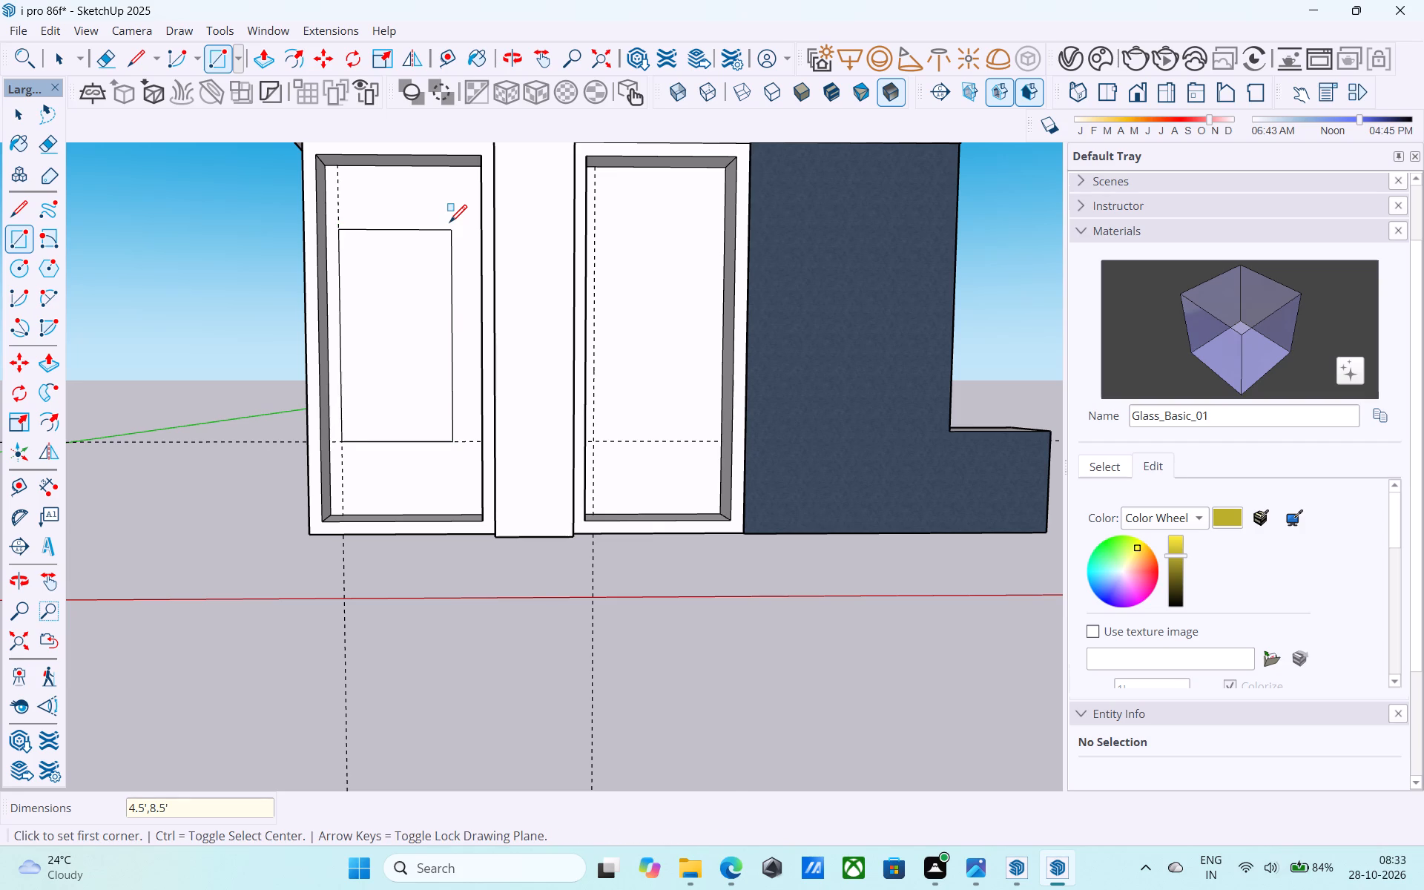
key("space")
Offset the ground-floor window rectangle 3" inward to outline its frame.
scroll(425, 225, "down", 5)
middle_click_drag(425, 225, 429, 266)
scroll(414, 290, "up", 7)
left_click(389, 314)
scroll(389, 314, "up", 3)
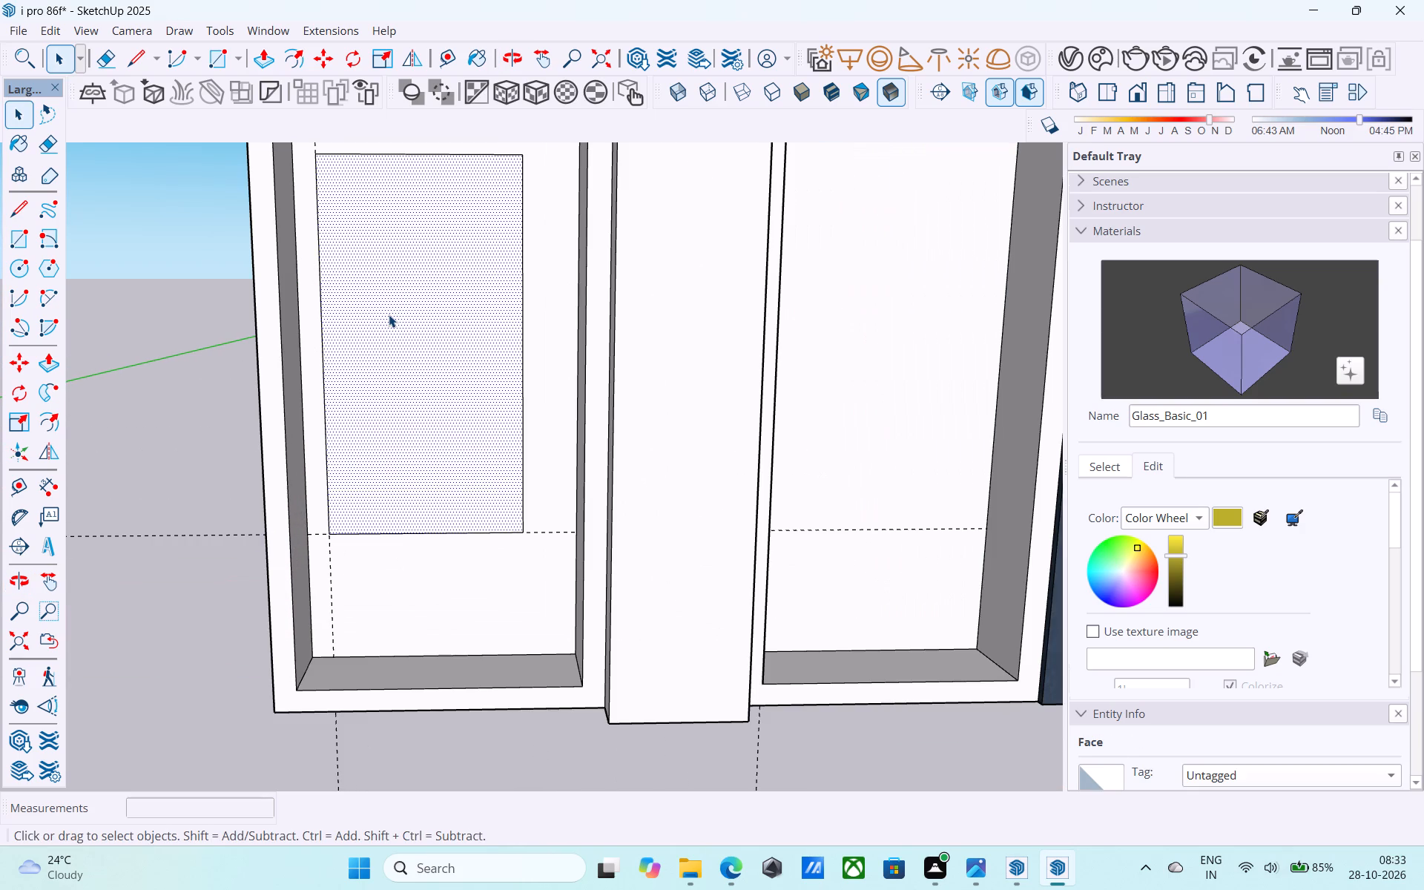
key("f")
left_click(389, 314)
key("3")
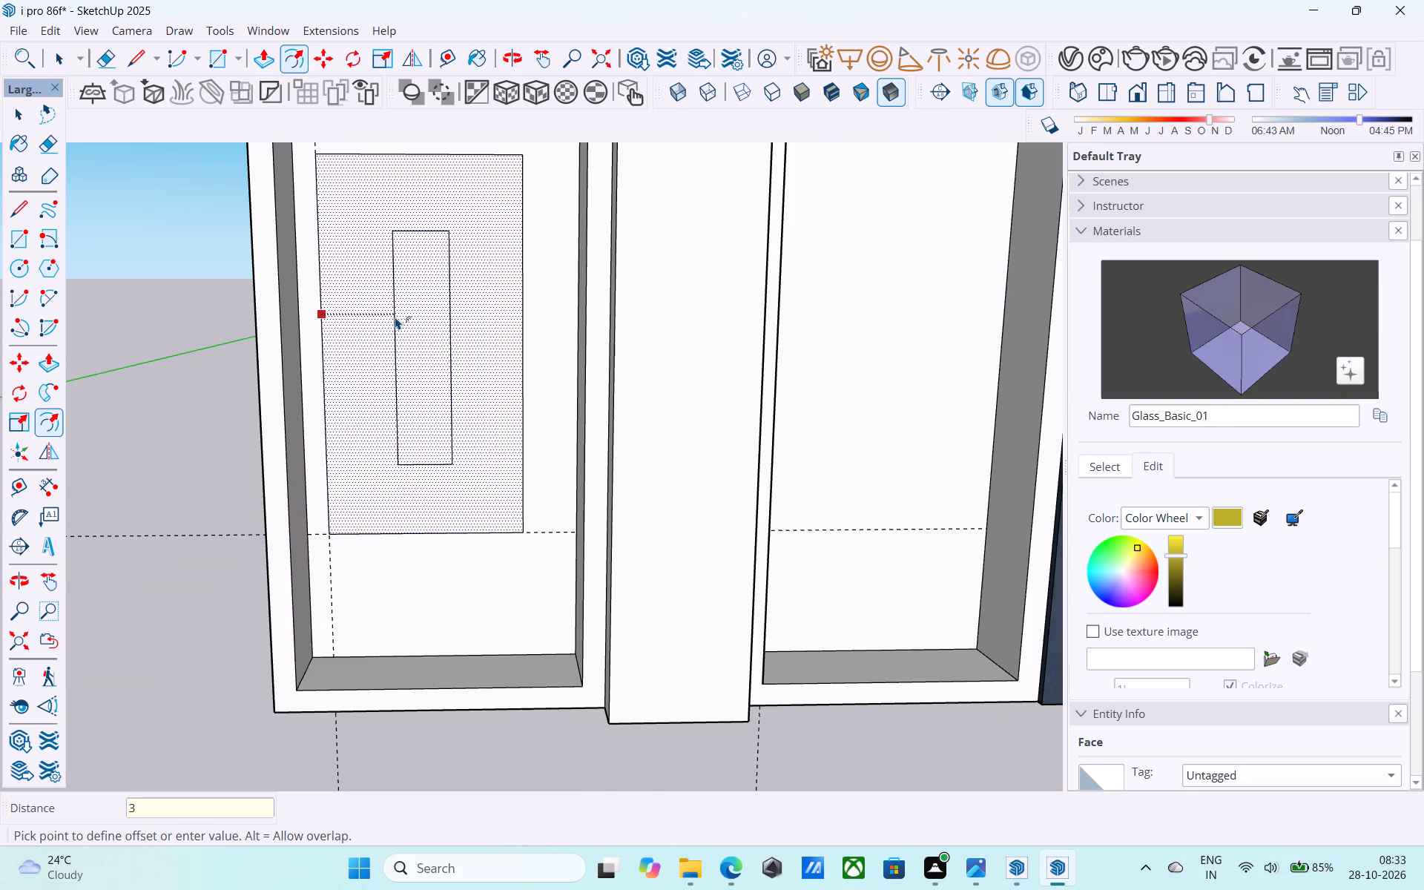
key("shift+quotedbl")
key("Return")
key("space")
Examine the ground-floor window frame outline against the rest of the side wall and the front facade.
scroll(395, 317, "down", 5)
middle_click_drag(395, 317, 406, 356)
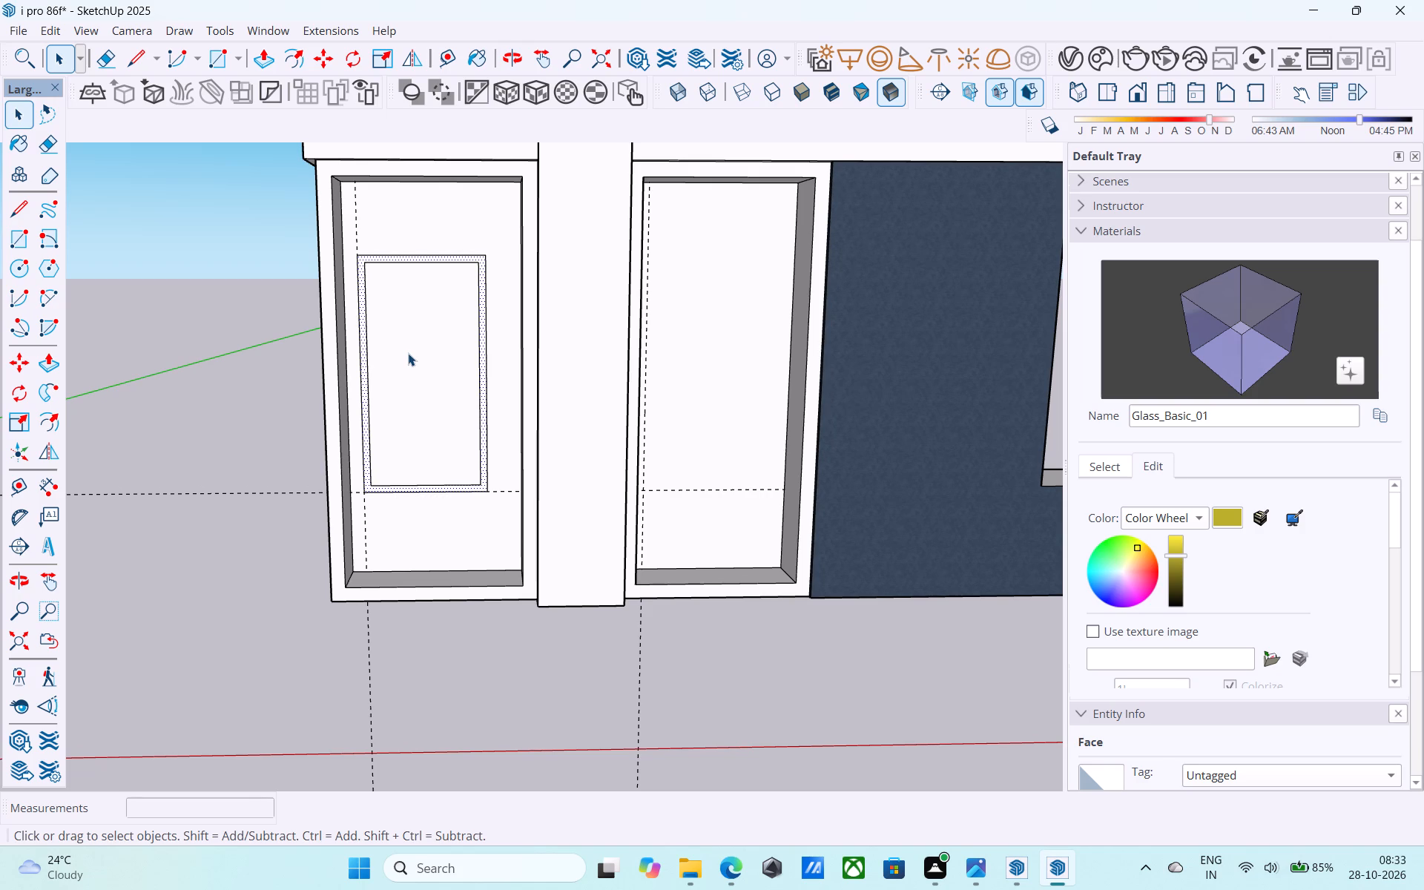
scroll(427, 354, "up", 1)
scroll(453, 377, "down", 6)
middle_click_drag(464, 380, 427, 356)
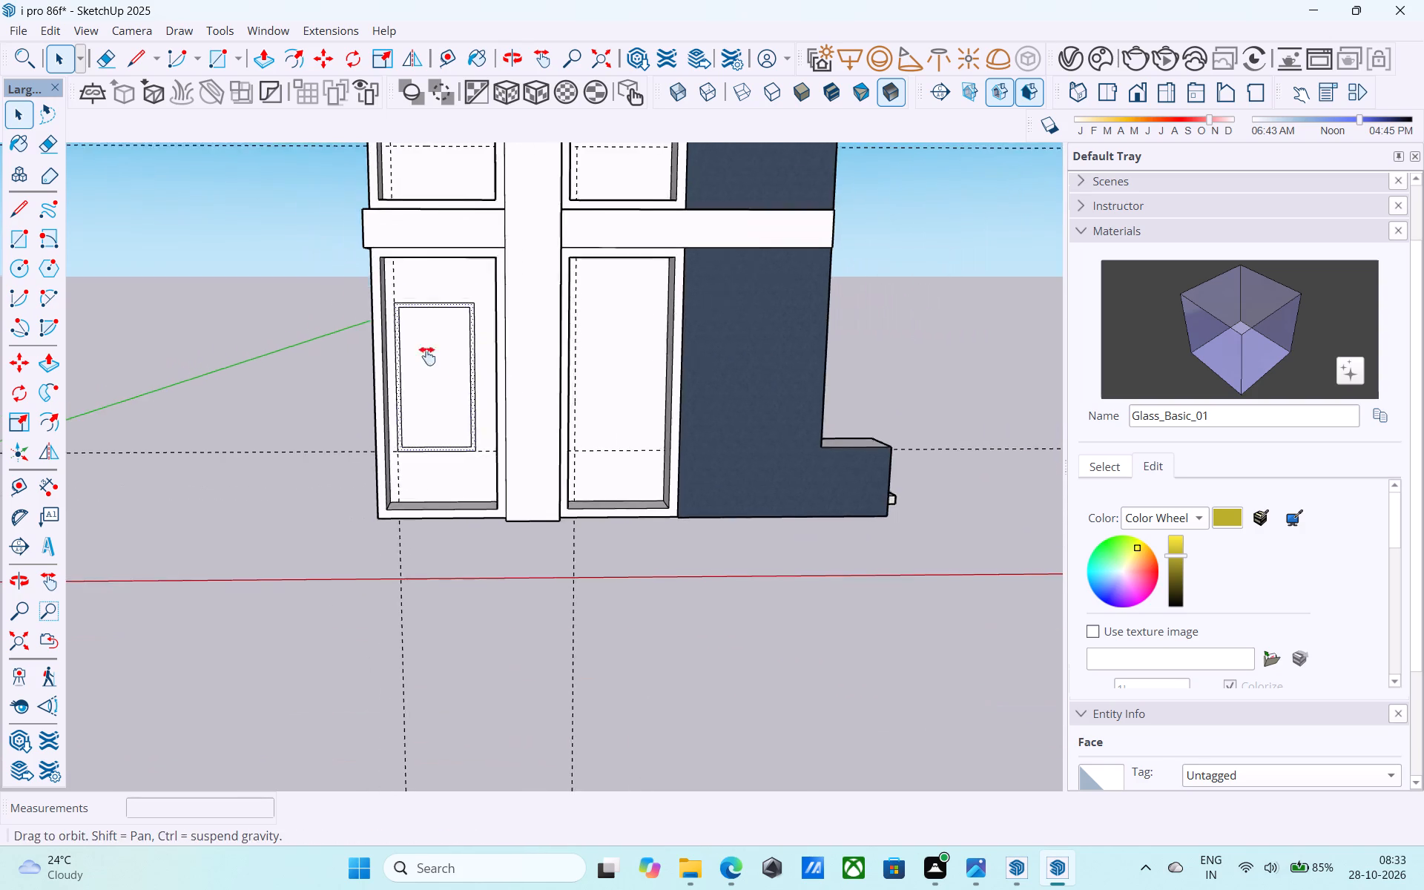
middle_click_drag(427, 356, 403, 333)
scroll(440, 267, "up", 5)
middle_click_drag(399, 297, 415, 304, "shift")
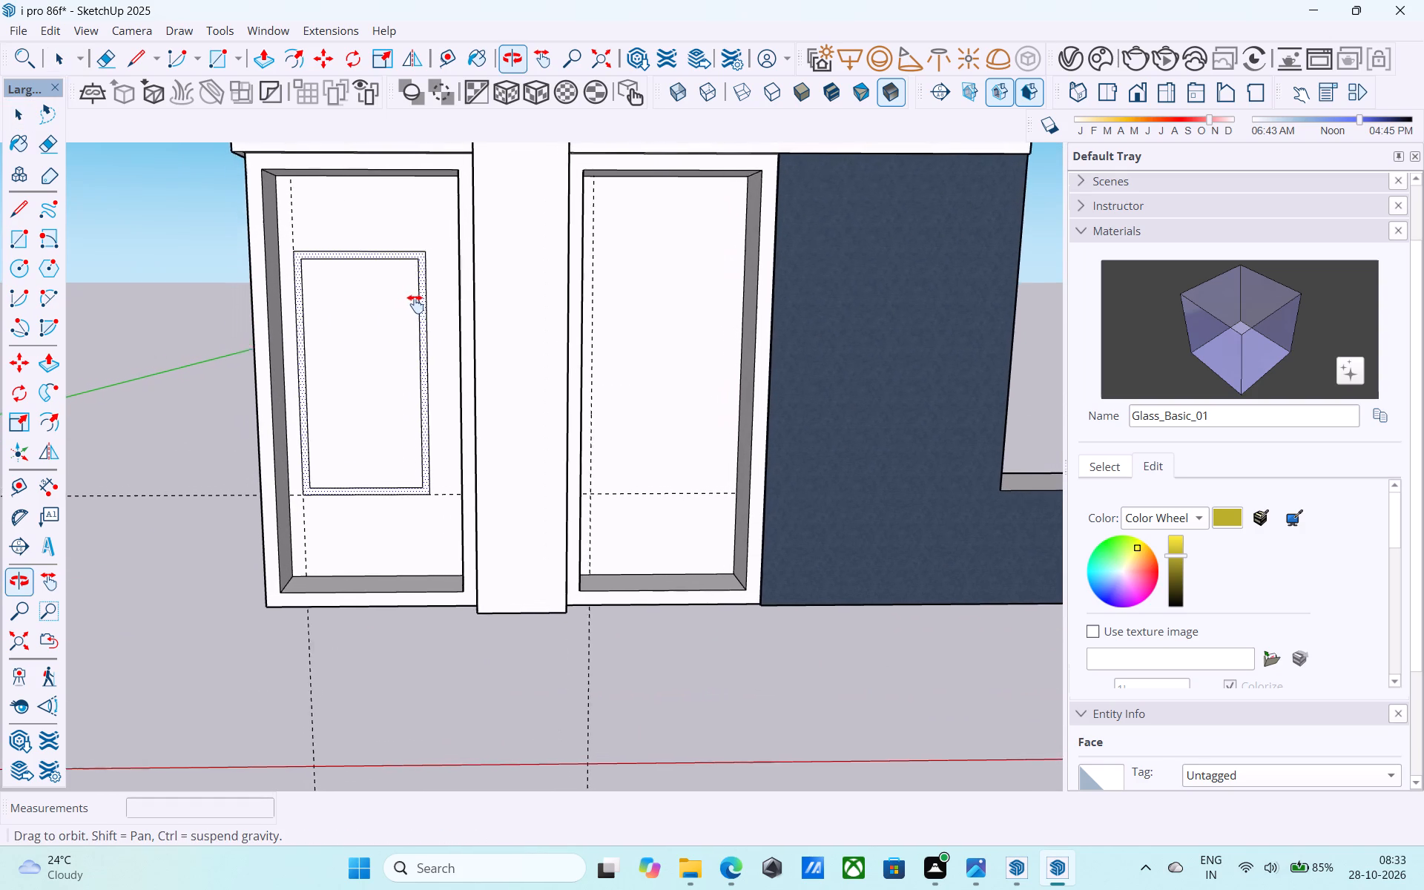
middle_click_drag(415, 304, 425, 306, "shift")
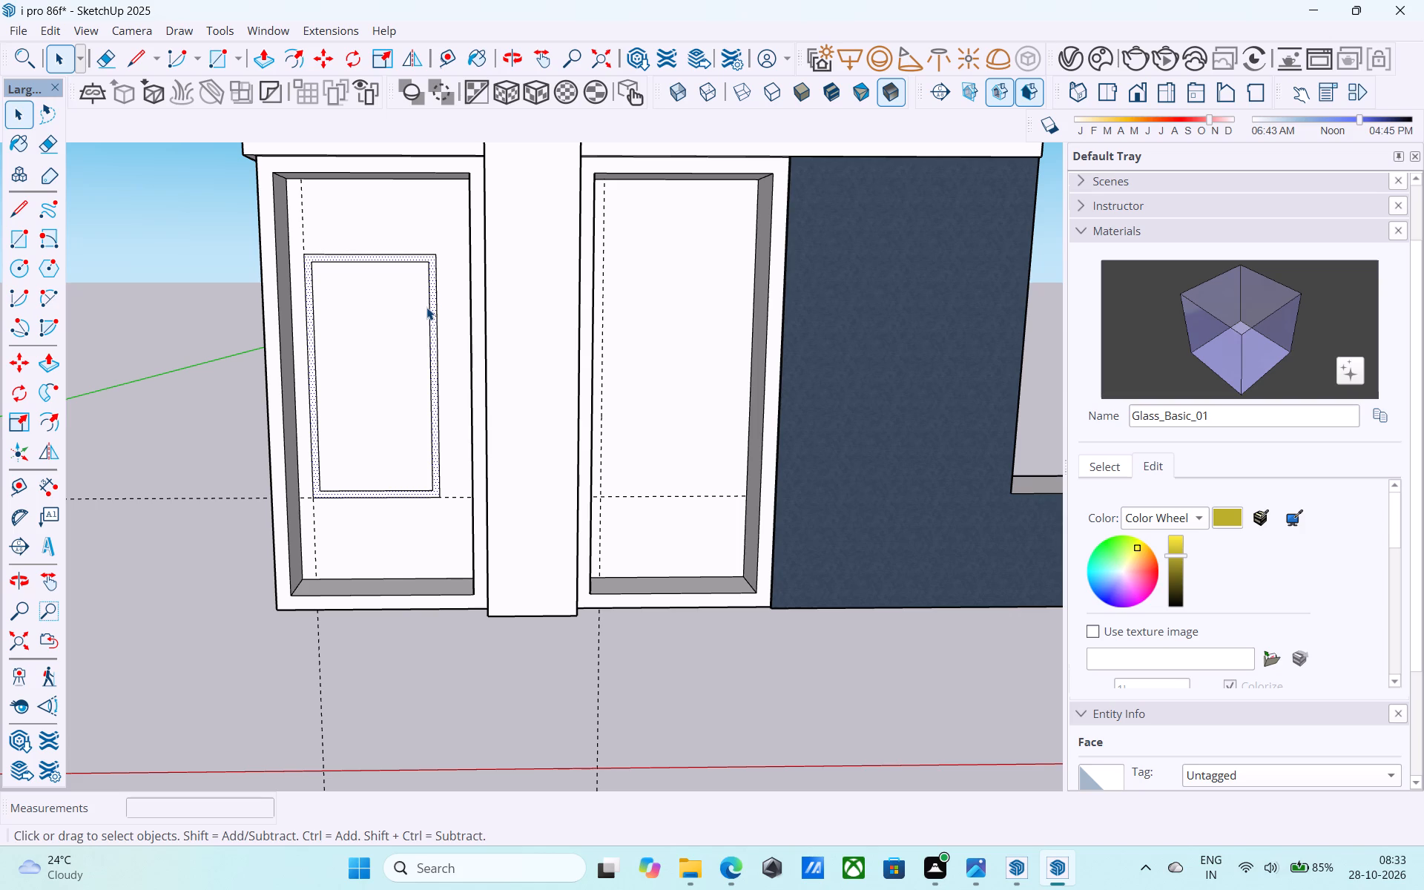
scroll(429, 323, "down", 5)
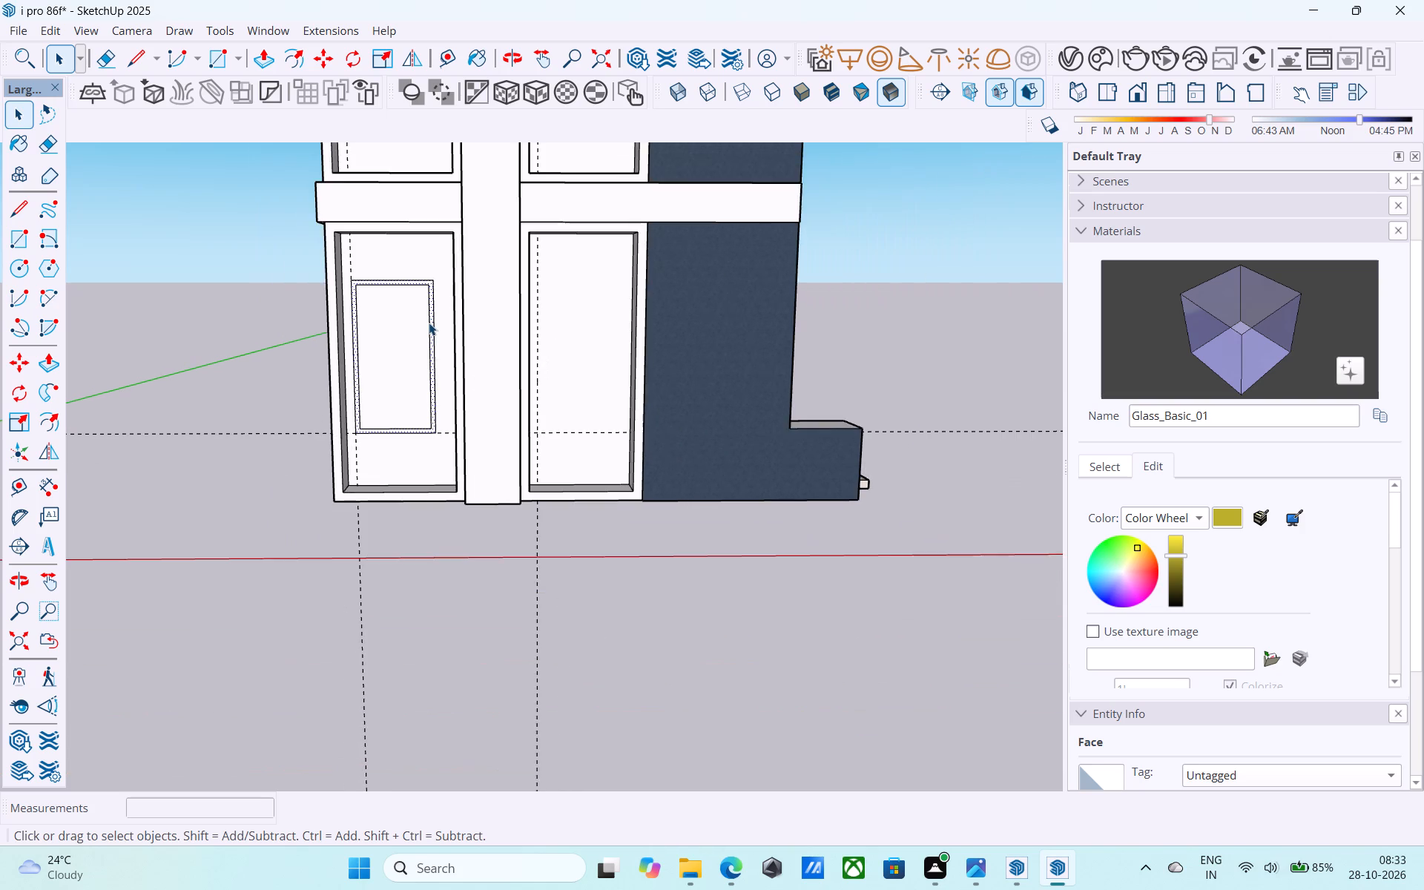
scroll(429, 323, "down", 4)
middle_click_drag(429, 323, 182, 393)
scroll(373, 373, "down", 4)
middle_click_drag(383, 375, 229, 424, "shift")
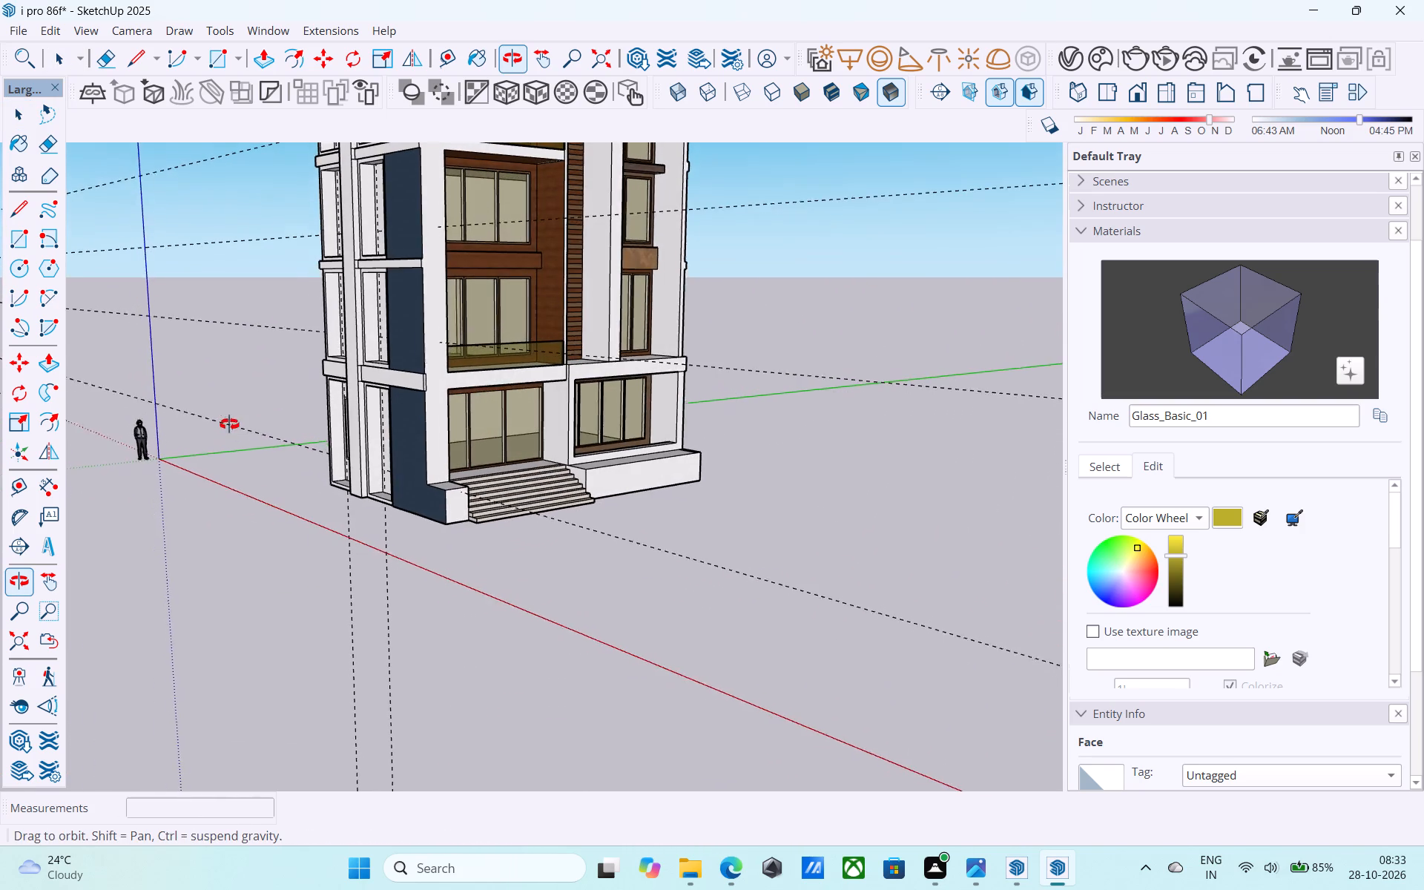
middle_click_drag(229, 424, 231, 423, "shift")
middle_click_drag(330, 360, 811, 436)
middle_click_drag(505, 500, 503, 500)
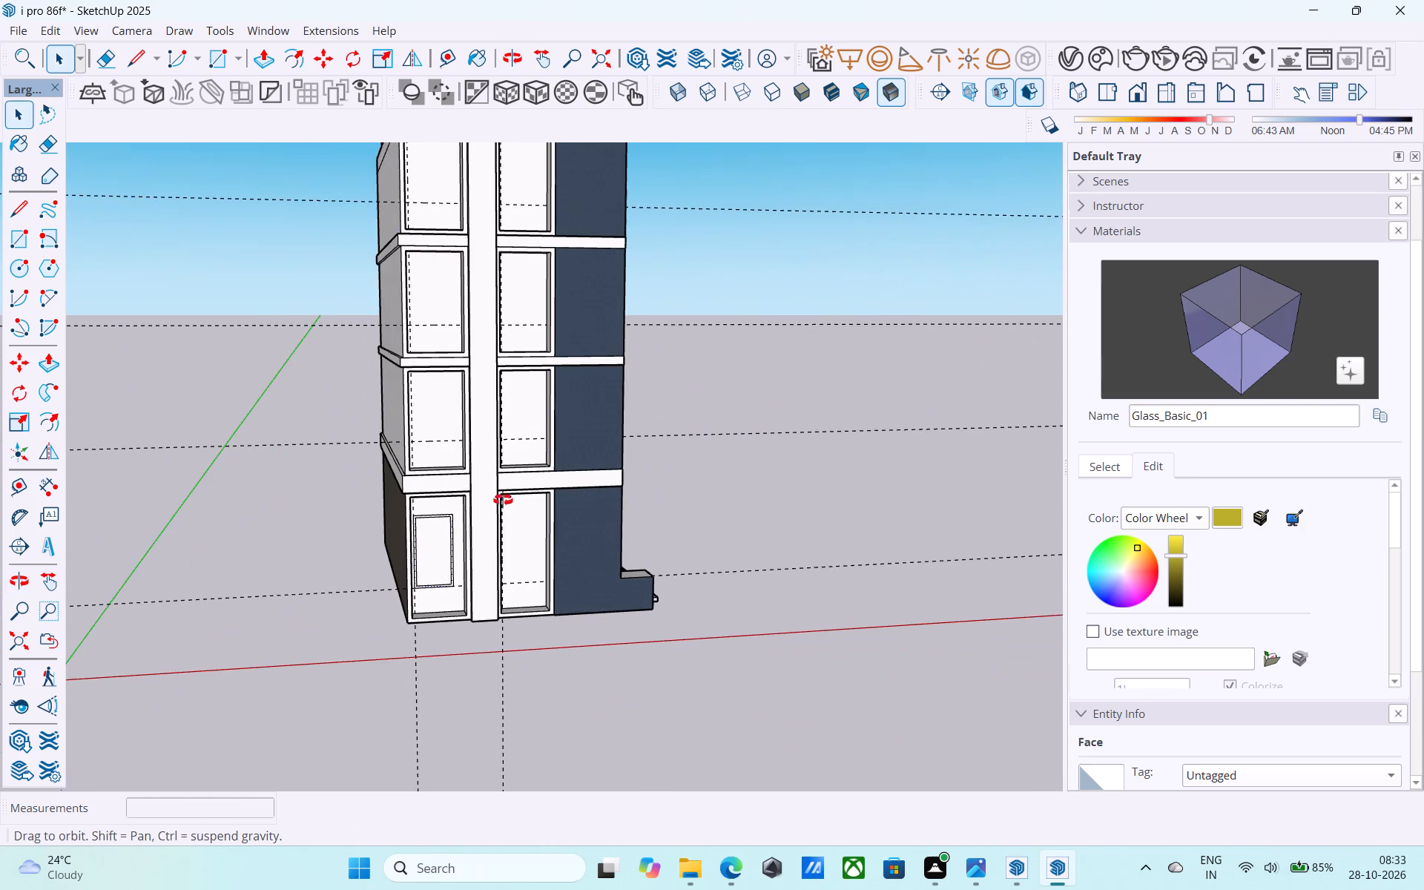
middle_click_drag(503, 500, 429, 489)
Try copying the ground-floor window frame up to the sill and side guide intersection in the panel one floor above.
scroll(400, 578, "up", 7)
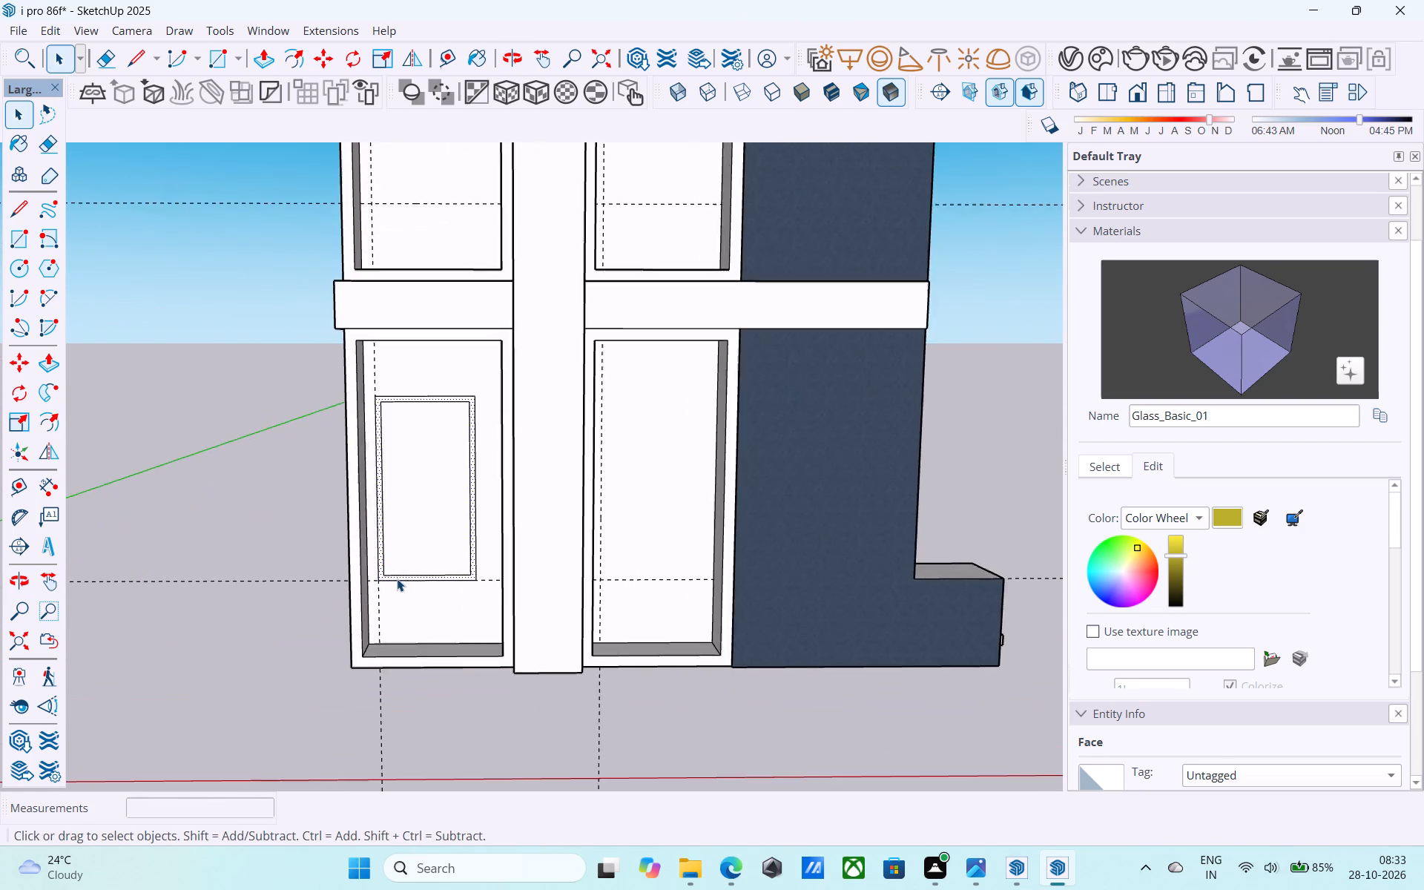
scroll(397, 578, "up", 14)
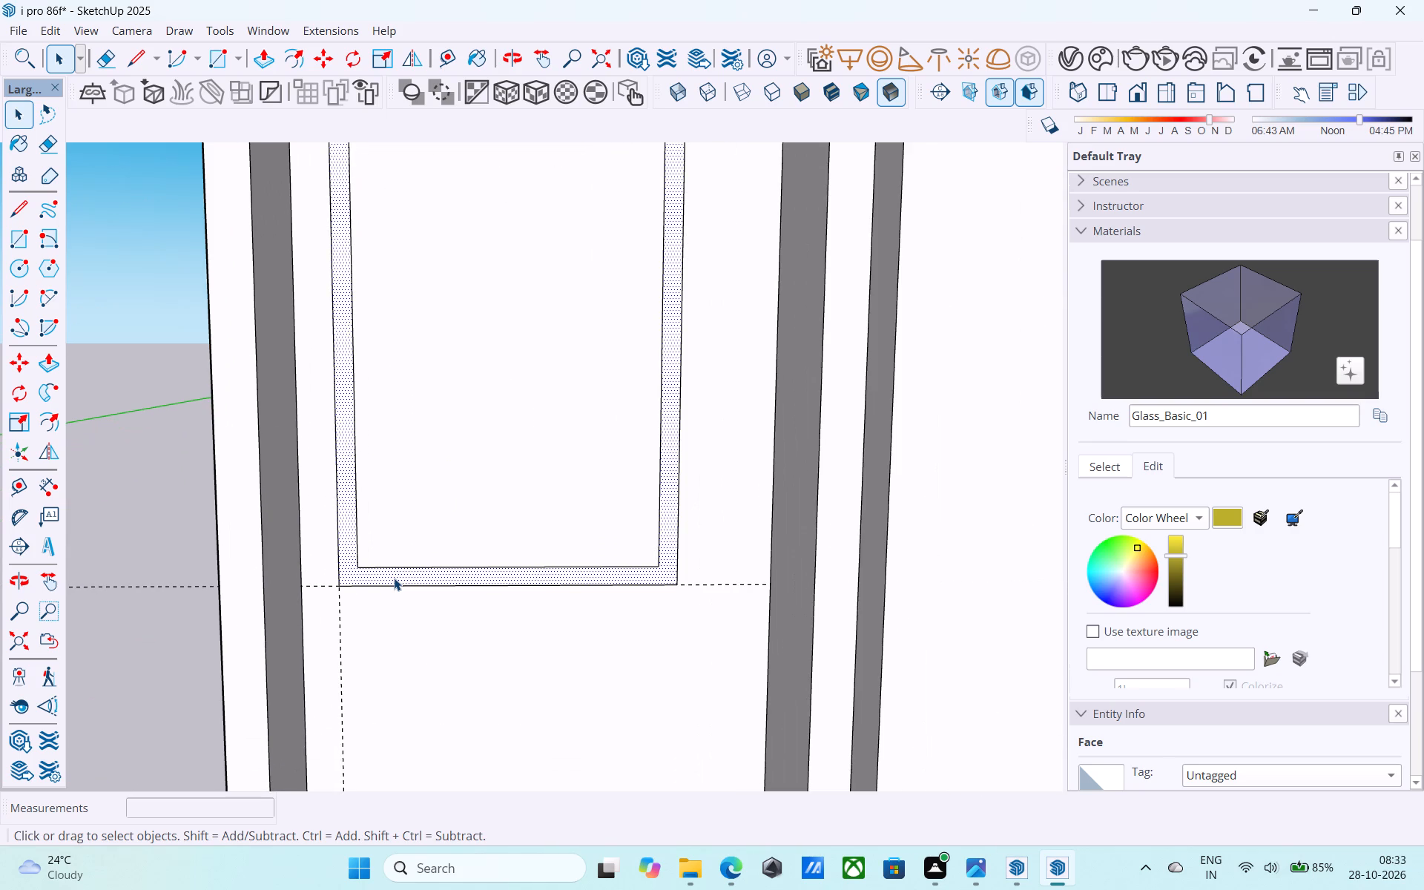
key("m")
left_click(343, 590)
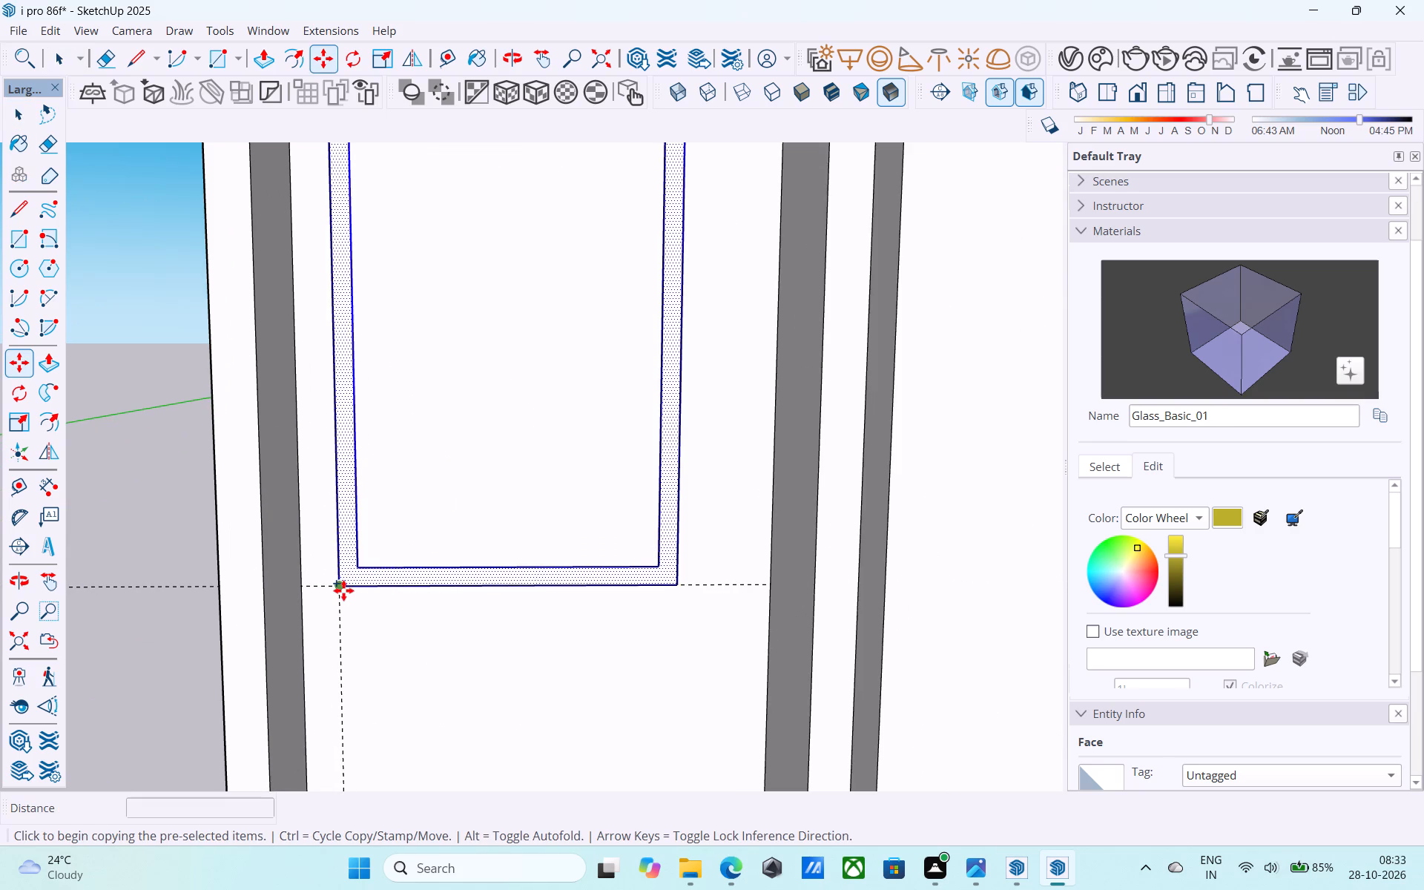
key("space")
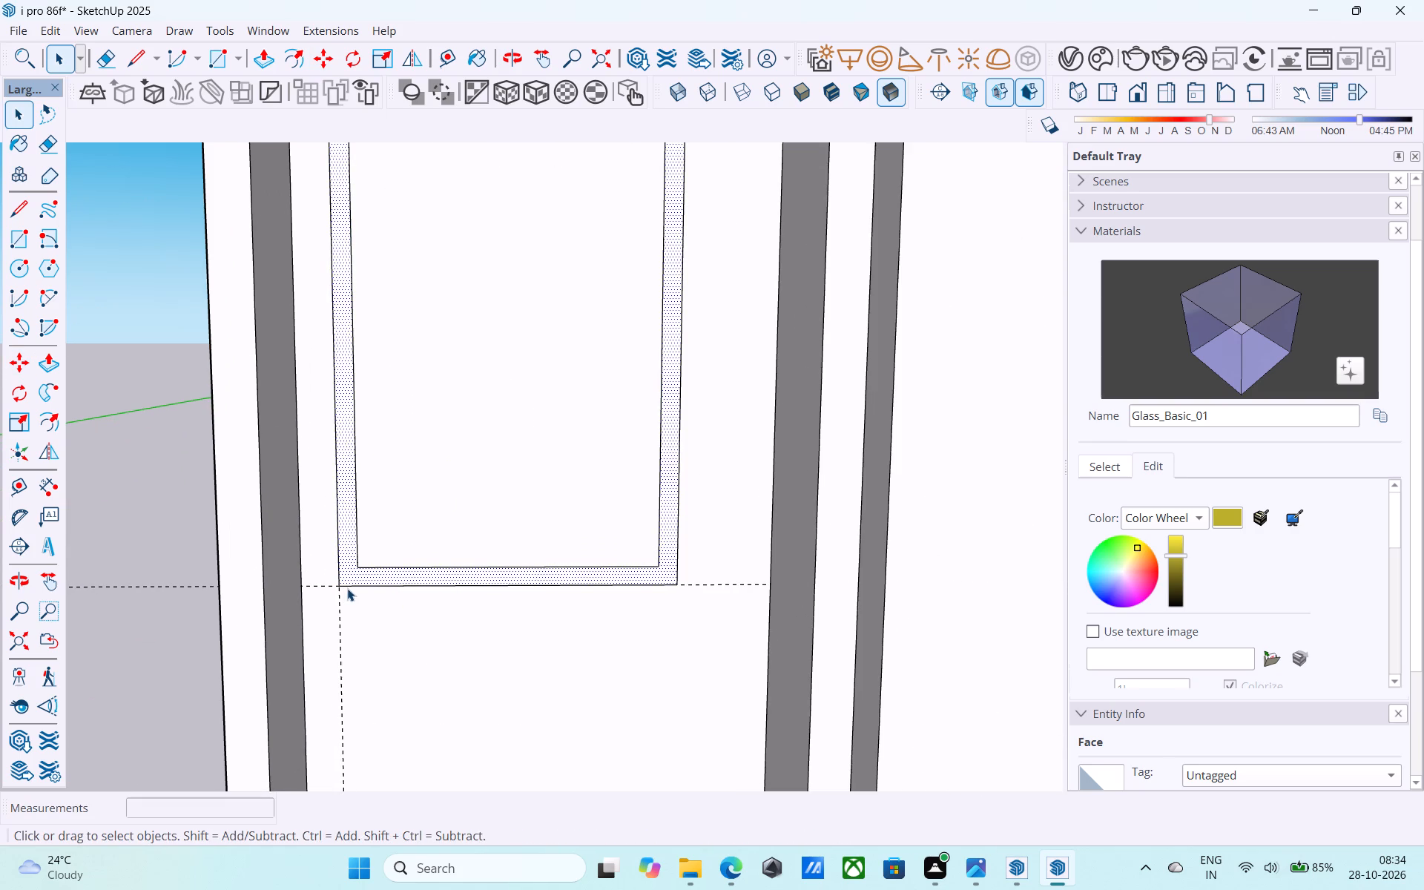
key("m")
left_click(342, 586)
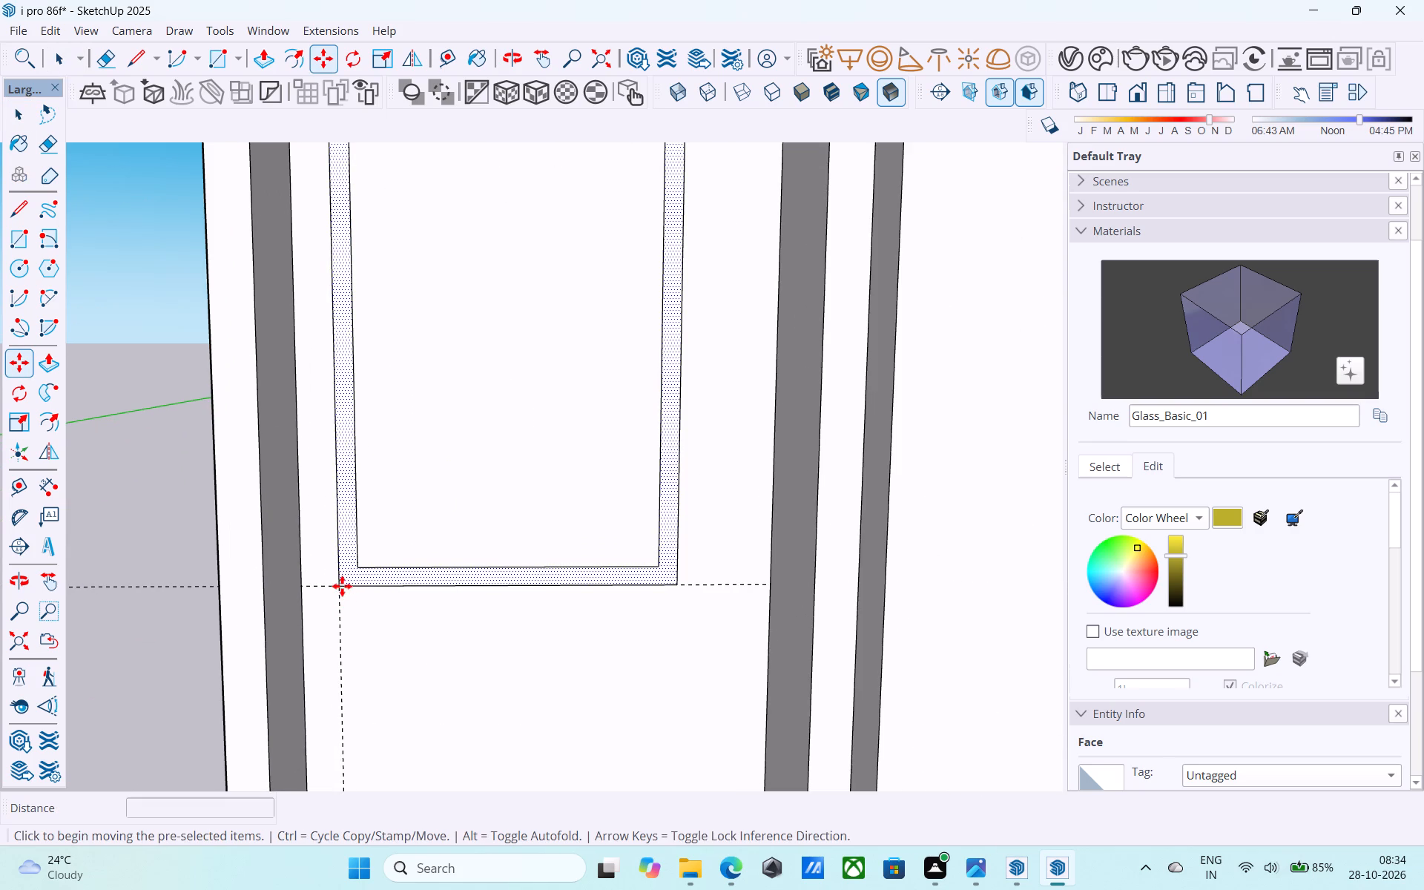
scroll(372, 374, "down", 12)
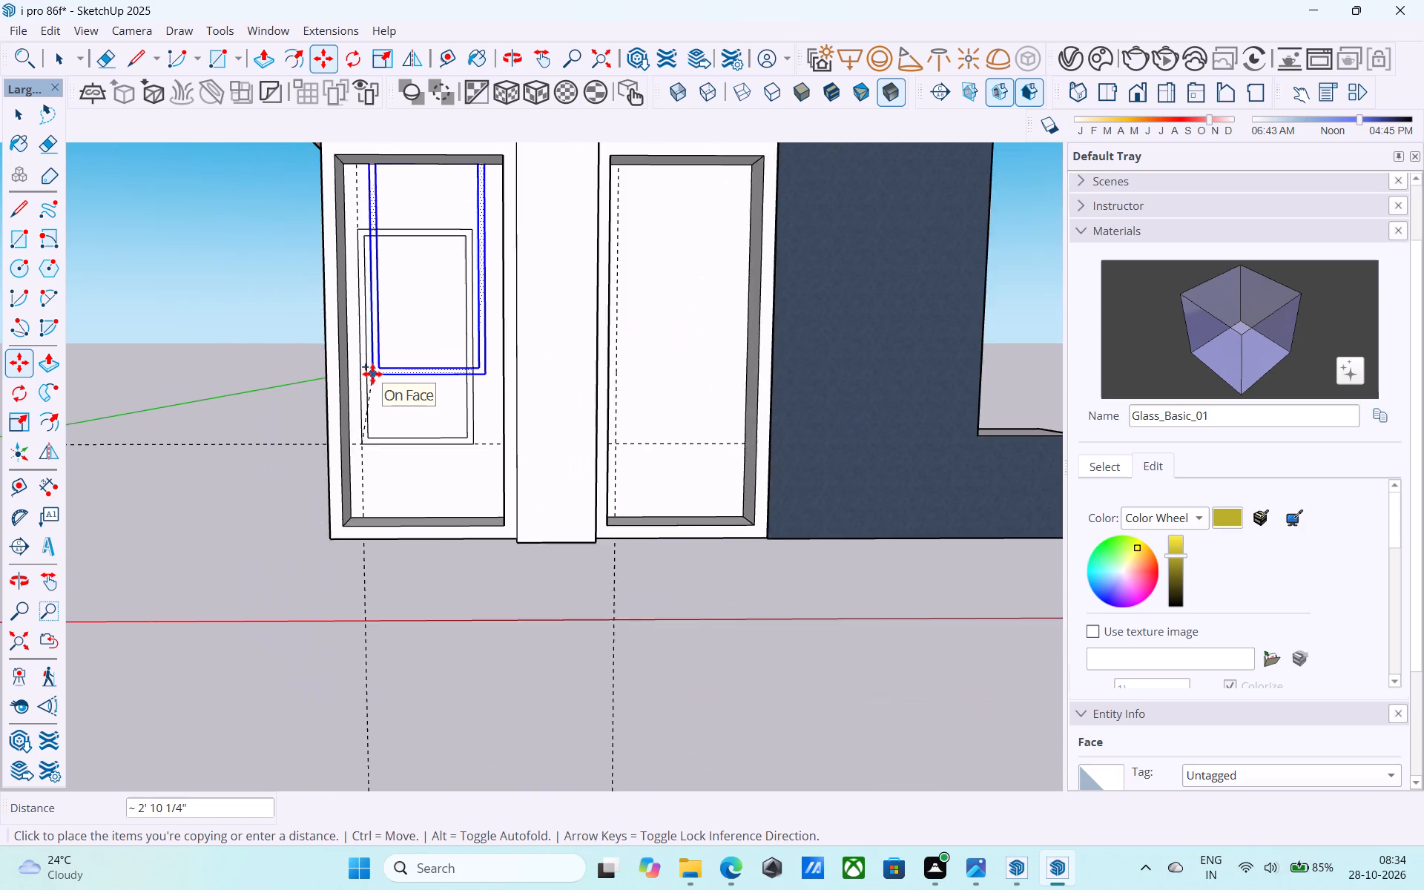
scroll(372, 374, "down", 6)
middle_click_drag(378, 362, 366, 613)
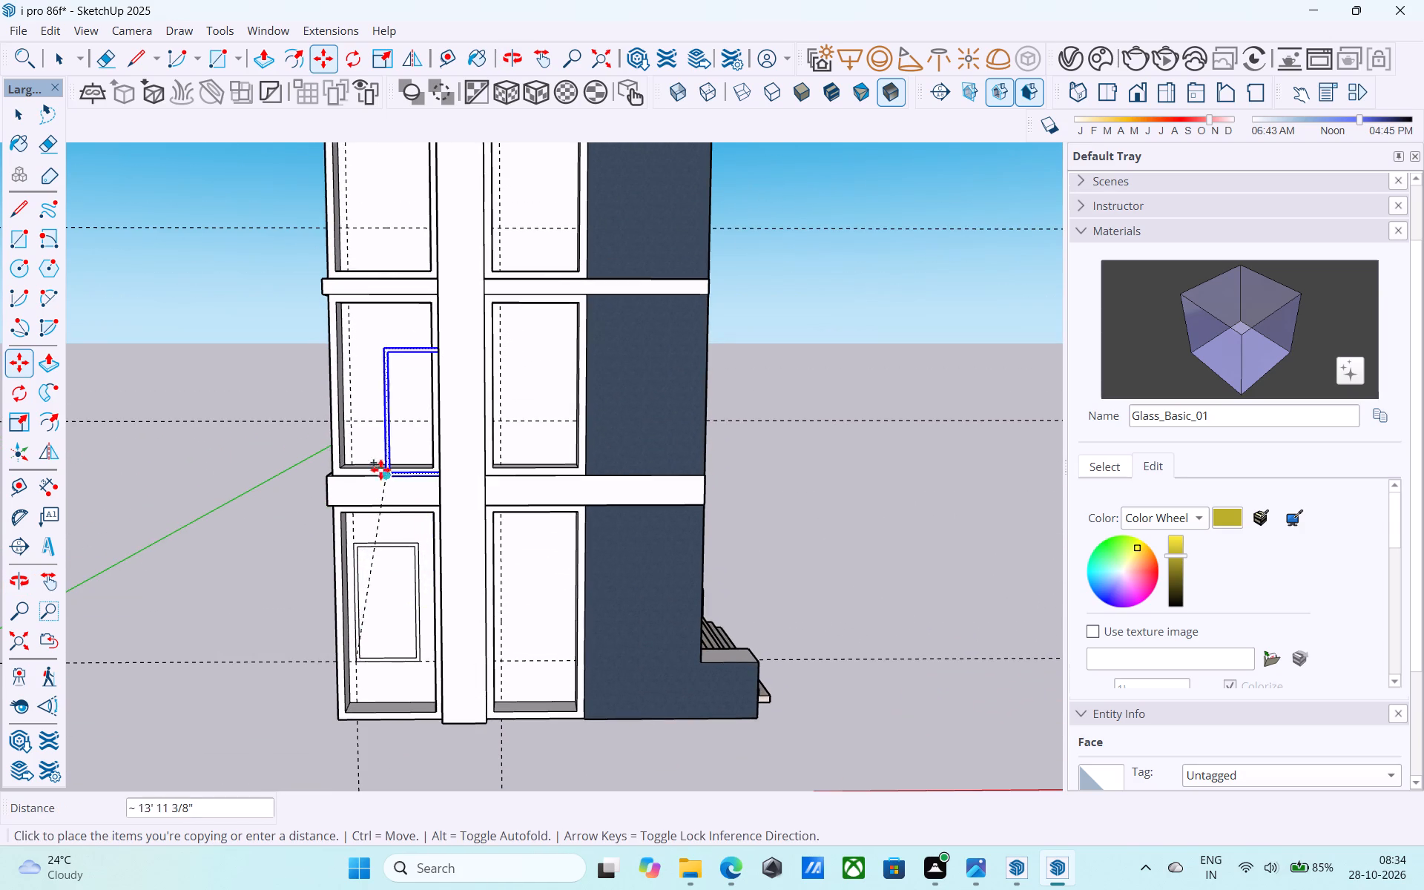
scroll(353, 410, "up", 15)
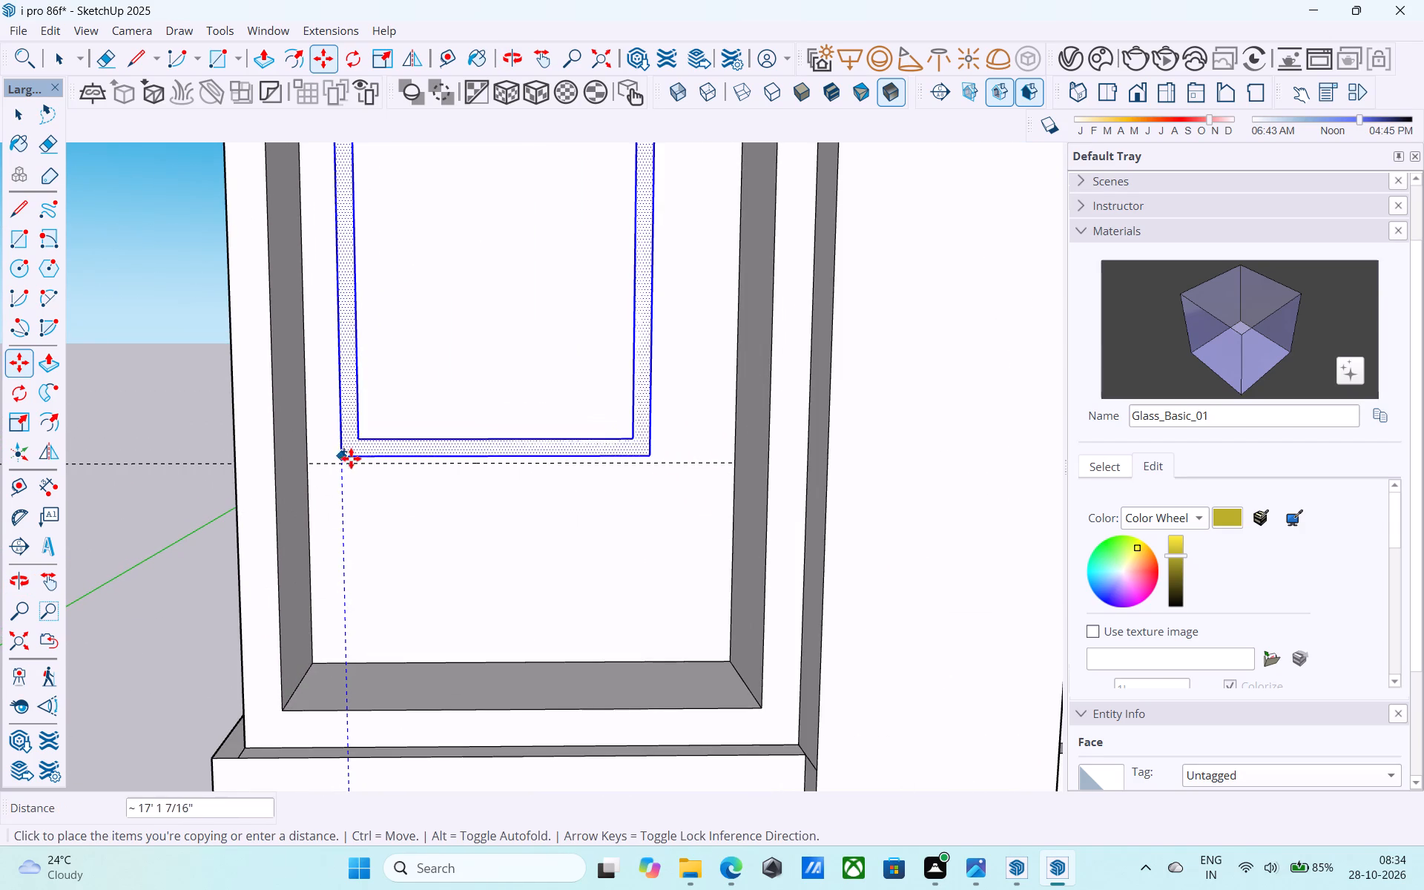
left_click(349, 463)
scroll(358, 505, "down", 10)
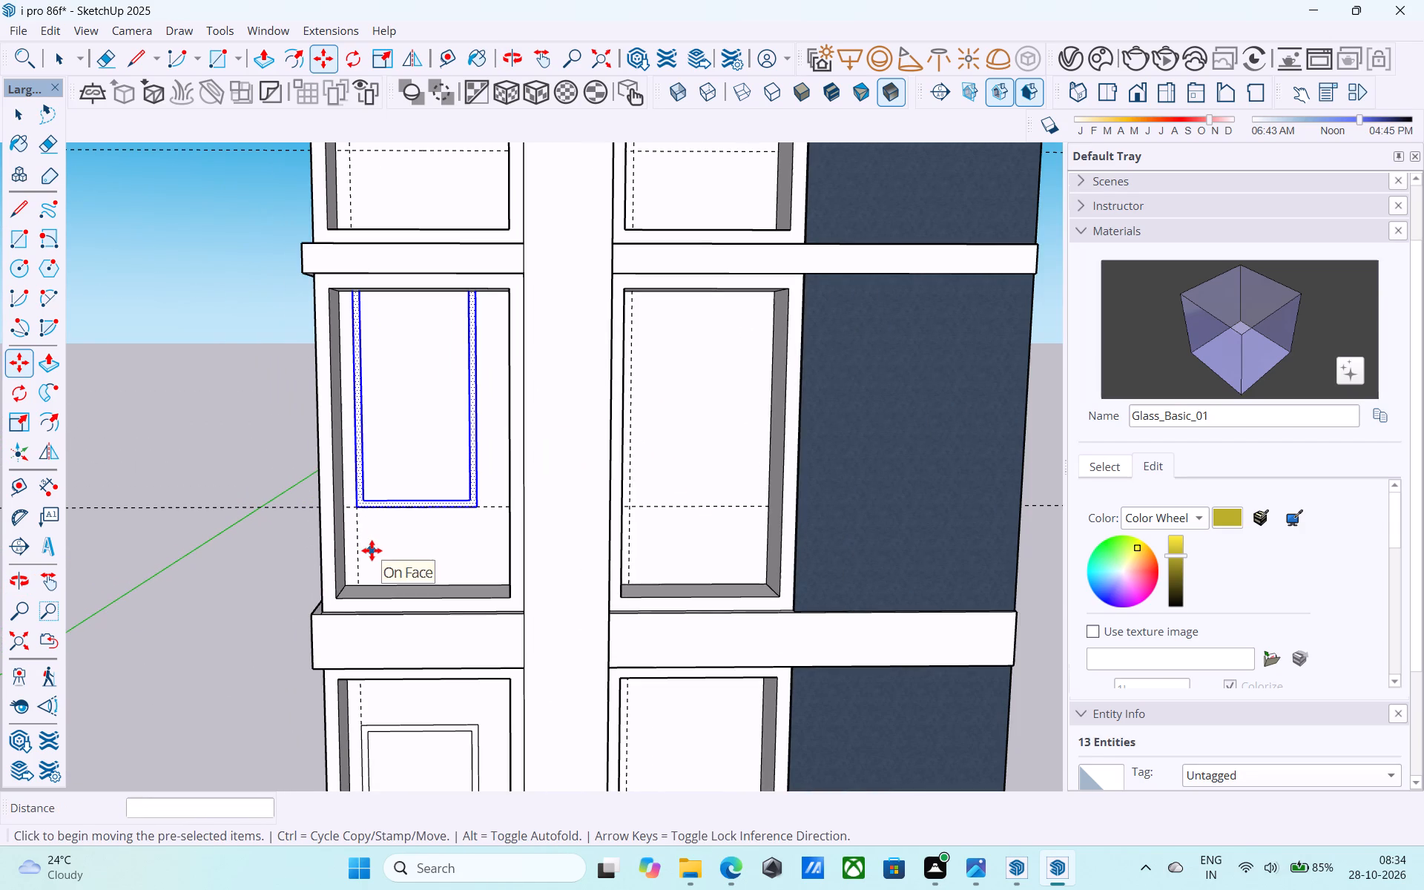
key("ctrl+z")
Copy the ground-floor outer window frame across to the sill and side guide intersection in the panel beside the blue wall.
scroll(403, 469, "down", 10)
middle_click_drag(404, 481, 406, 492, "shift")
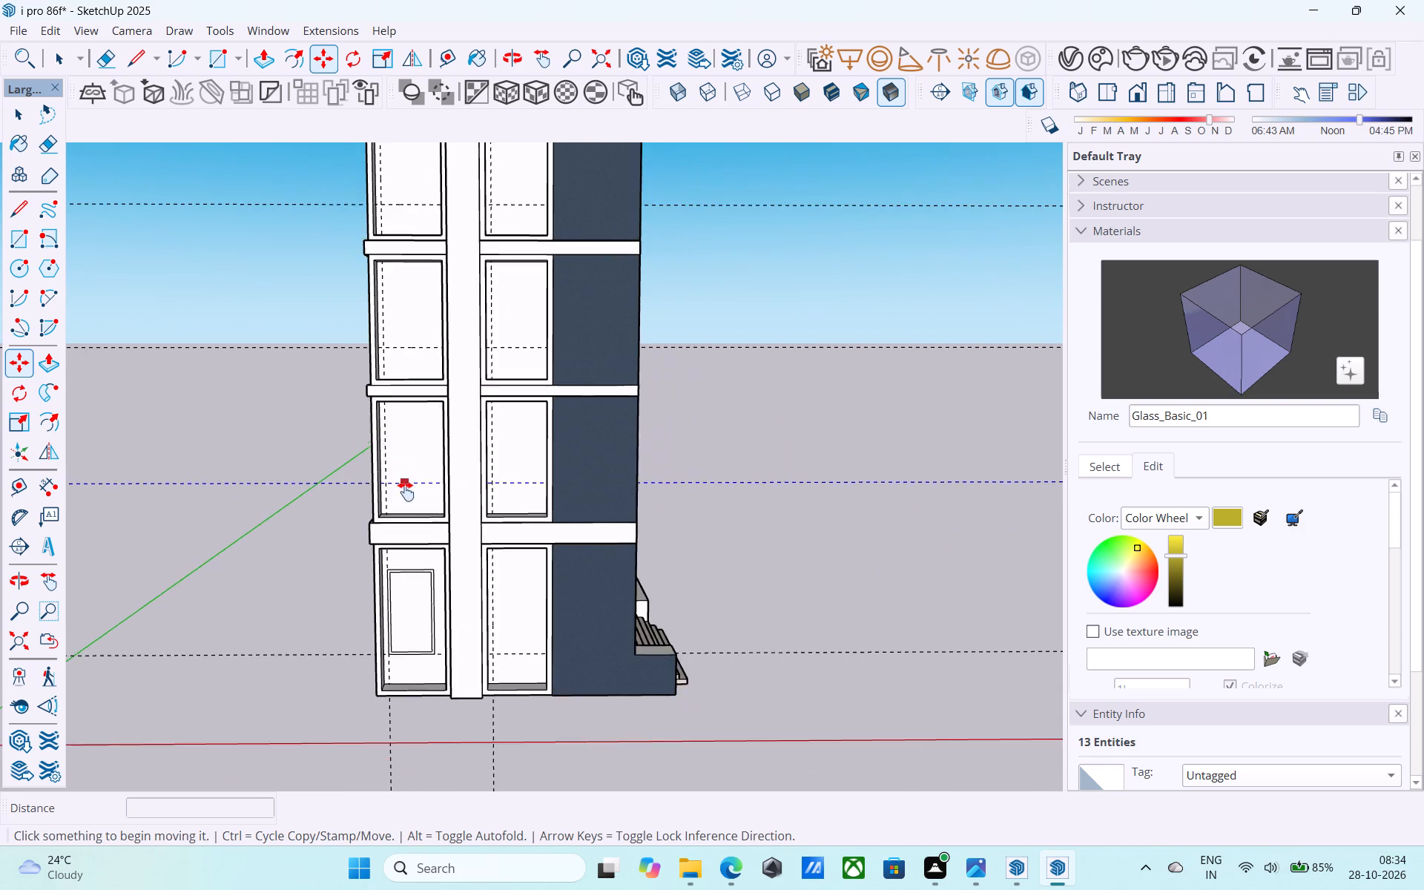
scroll(406, 492, "down", 1)
middle_click_drag(406, 492, 339, 469, "shift")
scroll(412, 533, "up", 3)
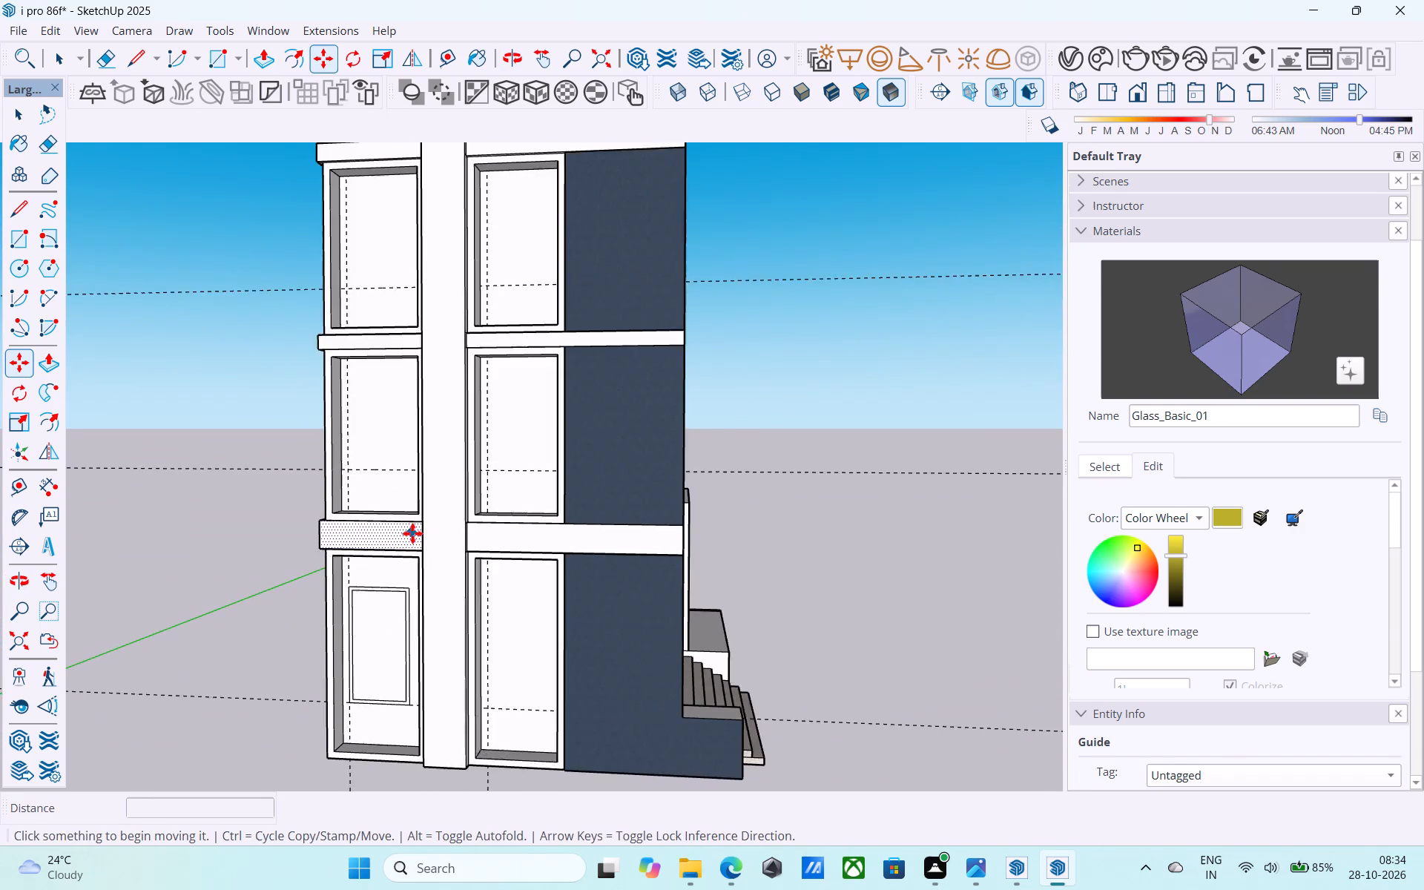
scroll(412, 533, "up", 2)
scroll(412, 533, "down", 3)
middle_click_drag(412, 533, 461, 553)
middle_click_drag(454, 552, 448, 530)
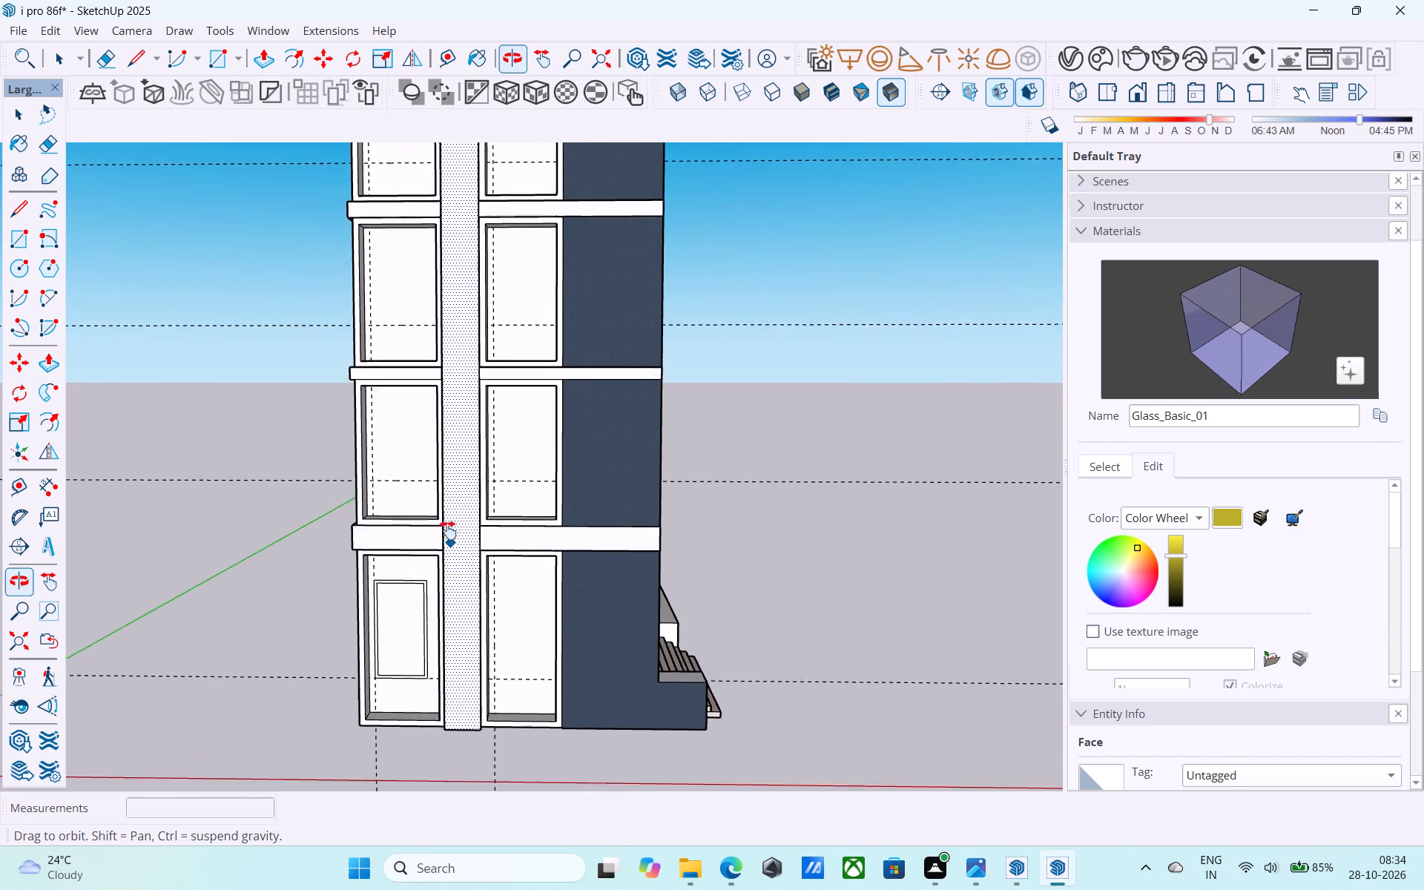
middle_click_drag(448, 530, 458, 445)
middle_click_drag(561, 561, 512, 575)
scroll(497, 594, "up", 2)
middle_click_drag(409, 599, 455, 594)
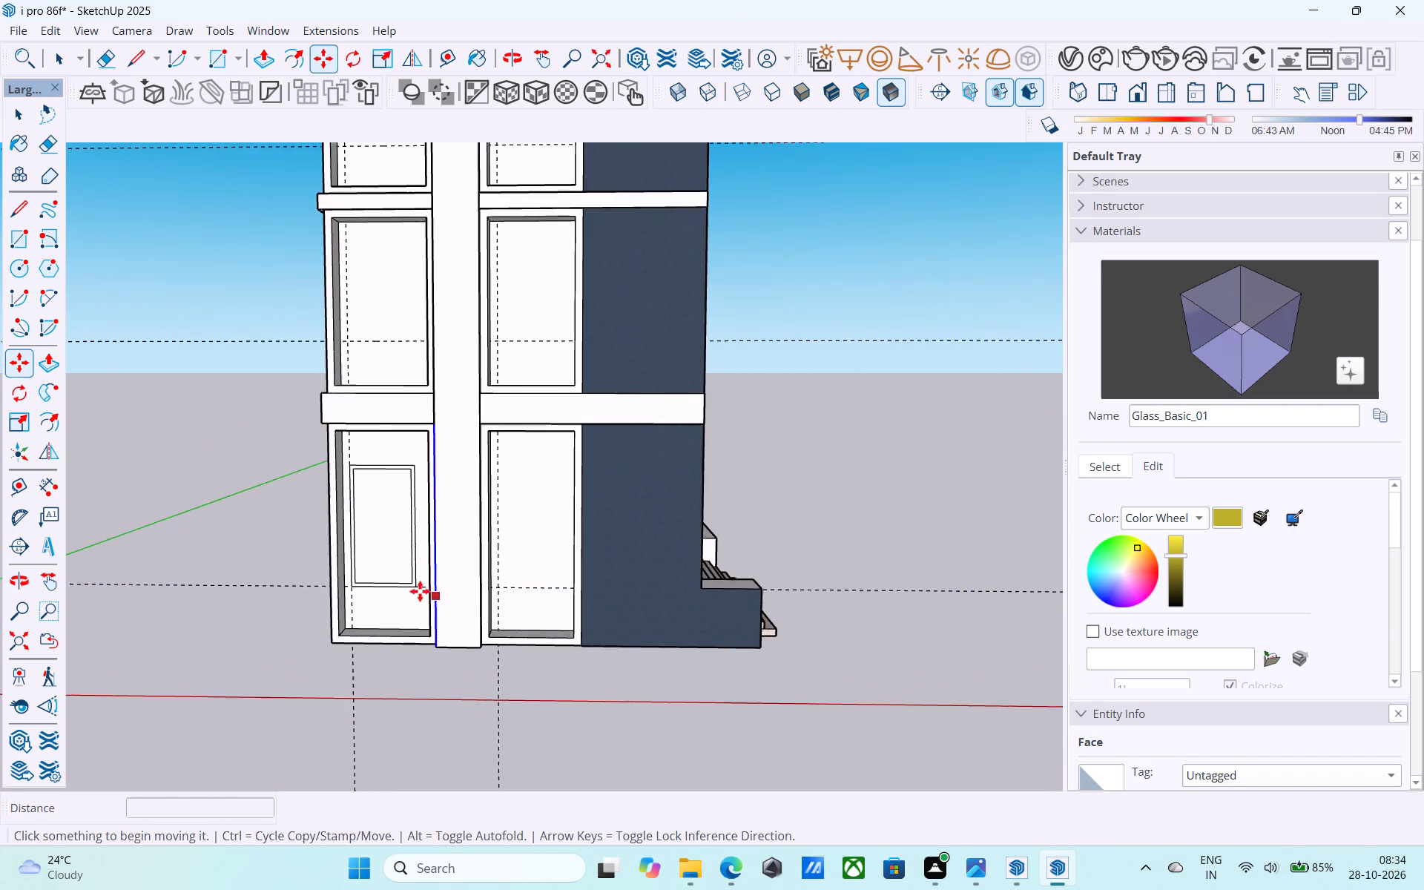
scroll(420, 591, "up", 7)
key("space")
left_click(409, 576)
scroll(409, 576, "up", 3)
key("m")
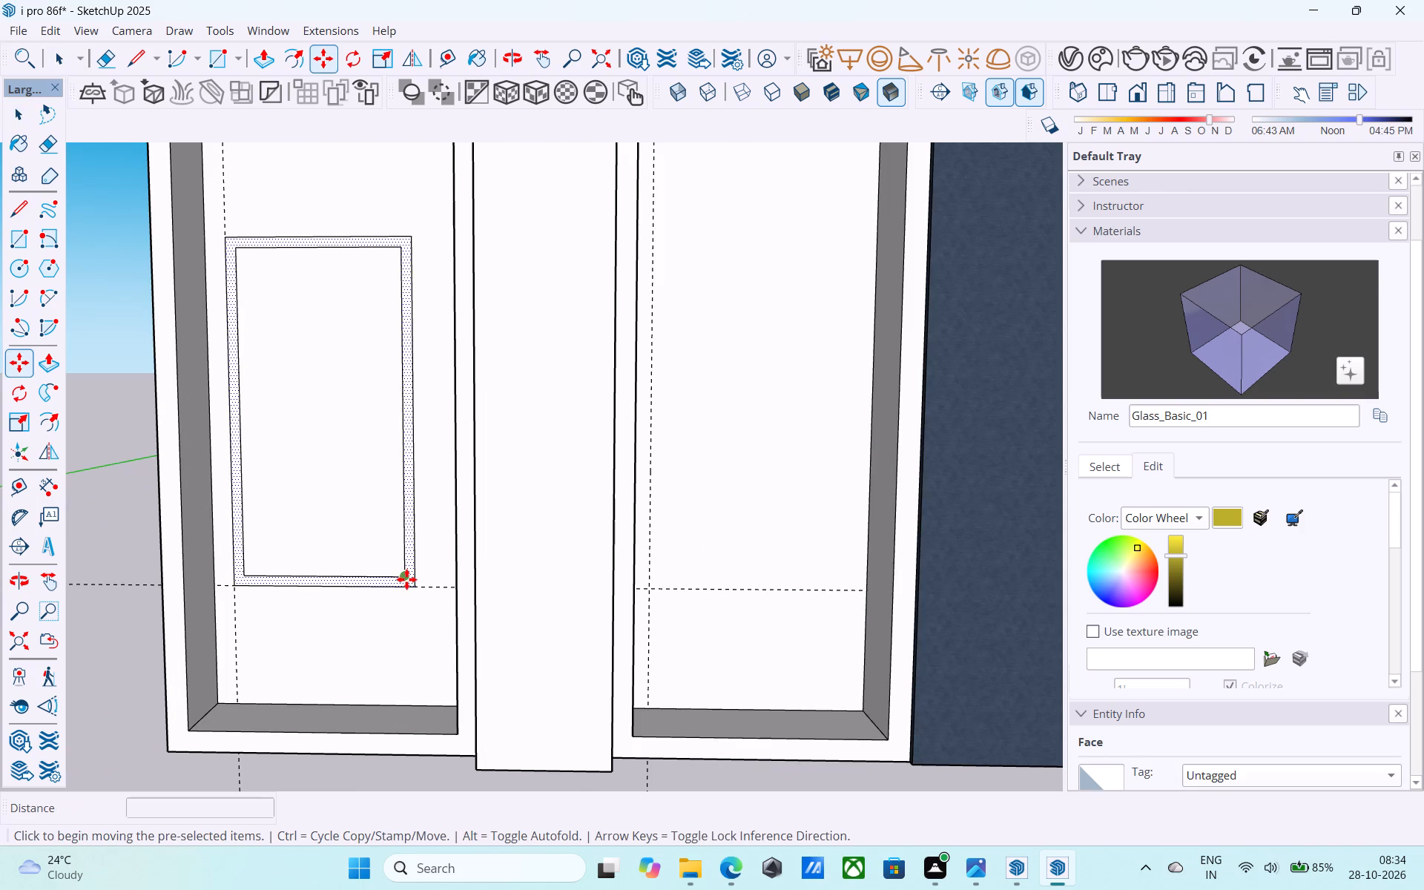
left_click(232, 589)
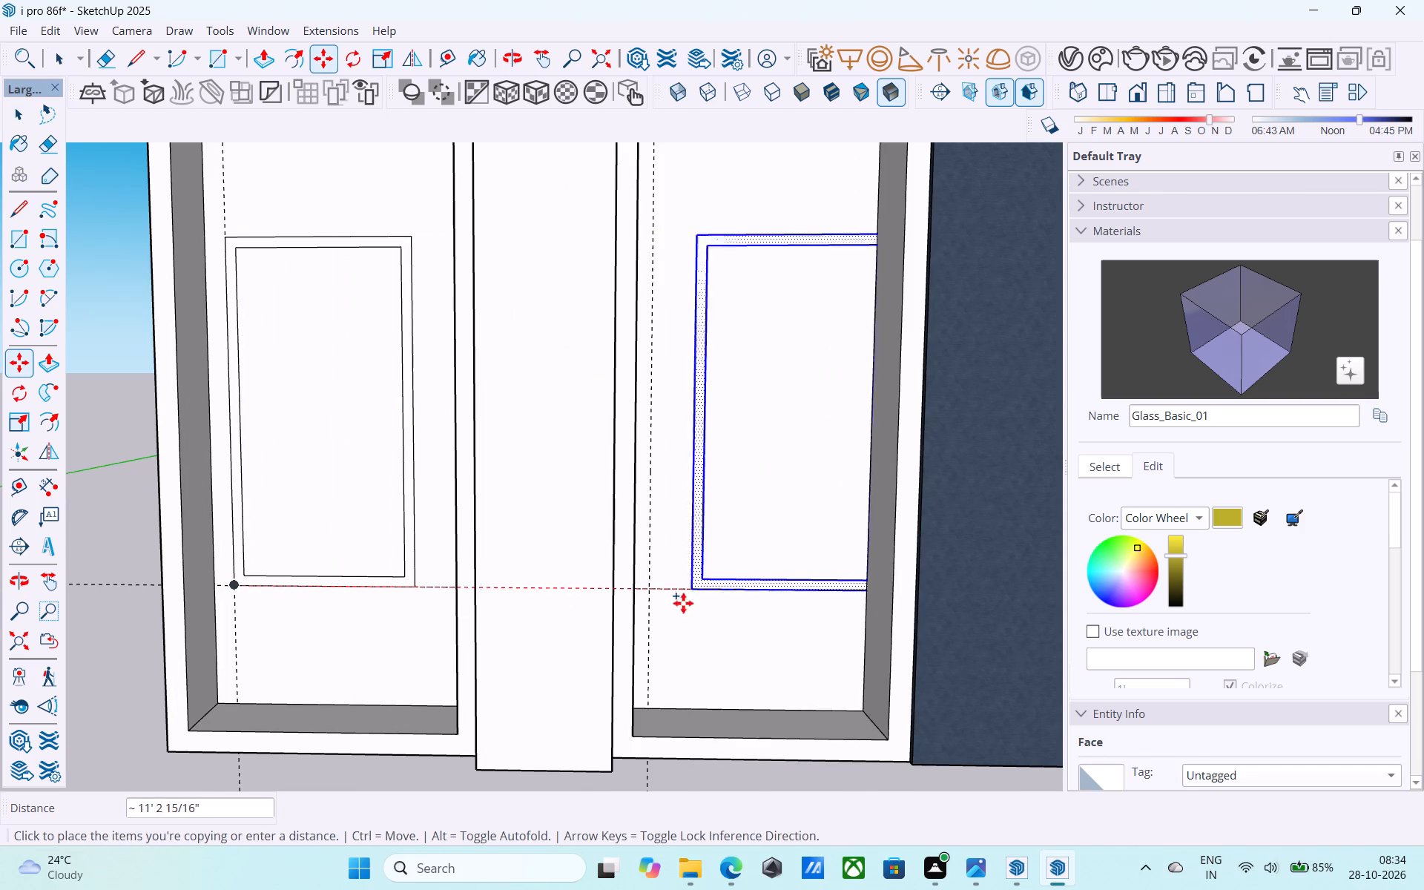
left_click(653, 592)
scroll(535, 594, "down", 6)
key("space")
scroll(533, 593, "down", 4)
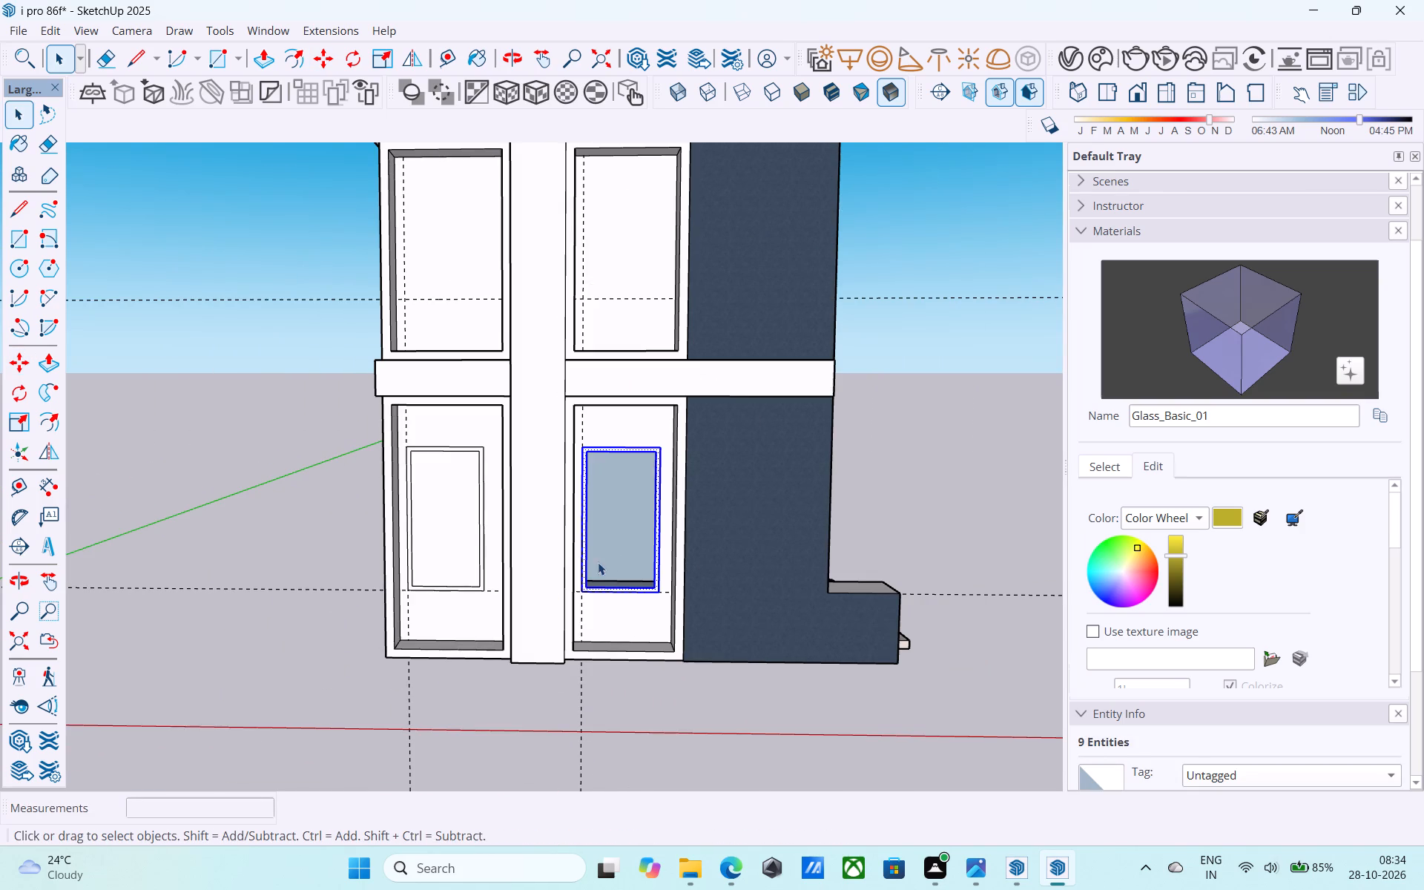
Draw a rectangle between opposite inner corners of the copied window frame to fill its open pane.
key("r")
scroll(602, 467, "up", 6)
left_click(581, 443)
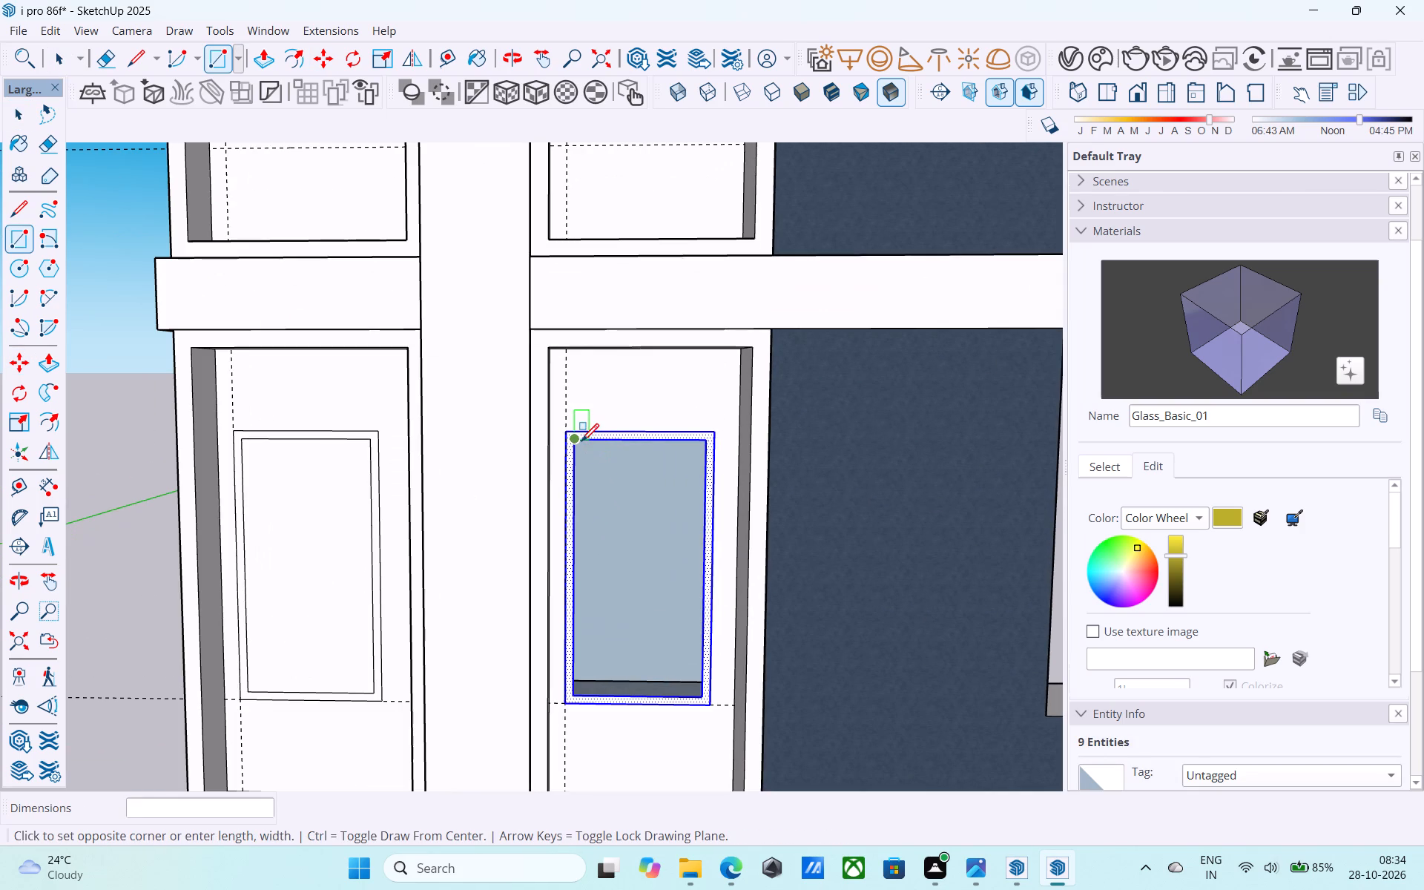
left_click(704, 690)
Examine both ground-floor window outlines and the building's front and side faces.
scroll(666, 667, "down", 2)
scroll(666, 667, "up", 1)
scroll(666, 667, "down", 6)
middle_click_drag(636, 647, 489, 578)
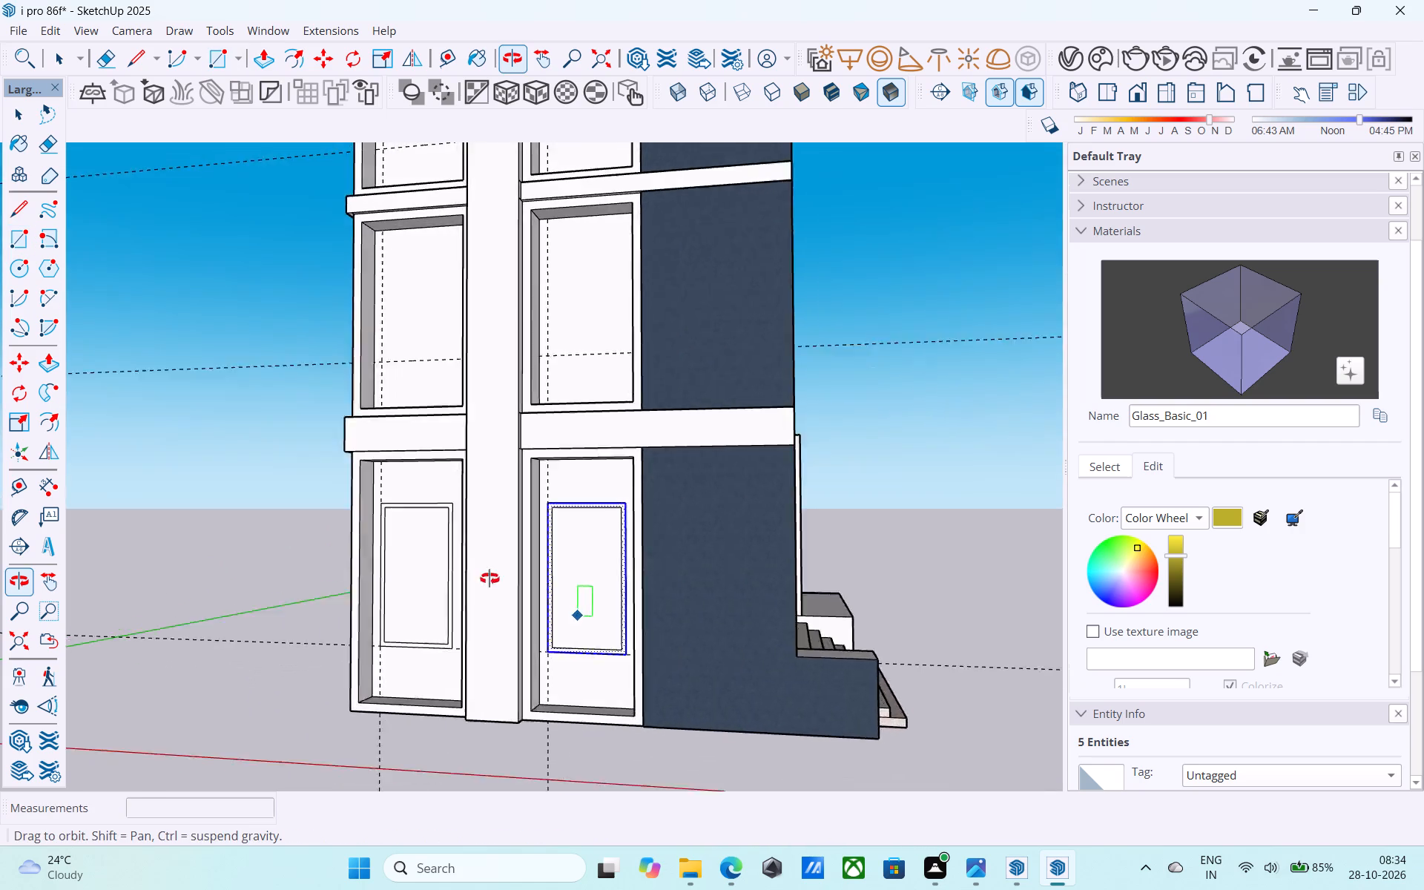
middle_click_drag(489, 578, 429, 581)
middle_click_drag(600, 581, 264, 602)
middle_click_drag(427, 582, 923, 607)
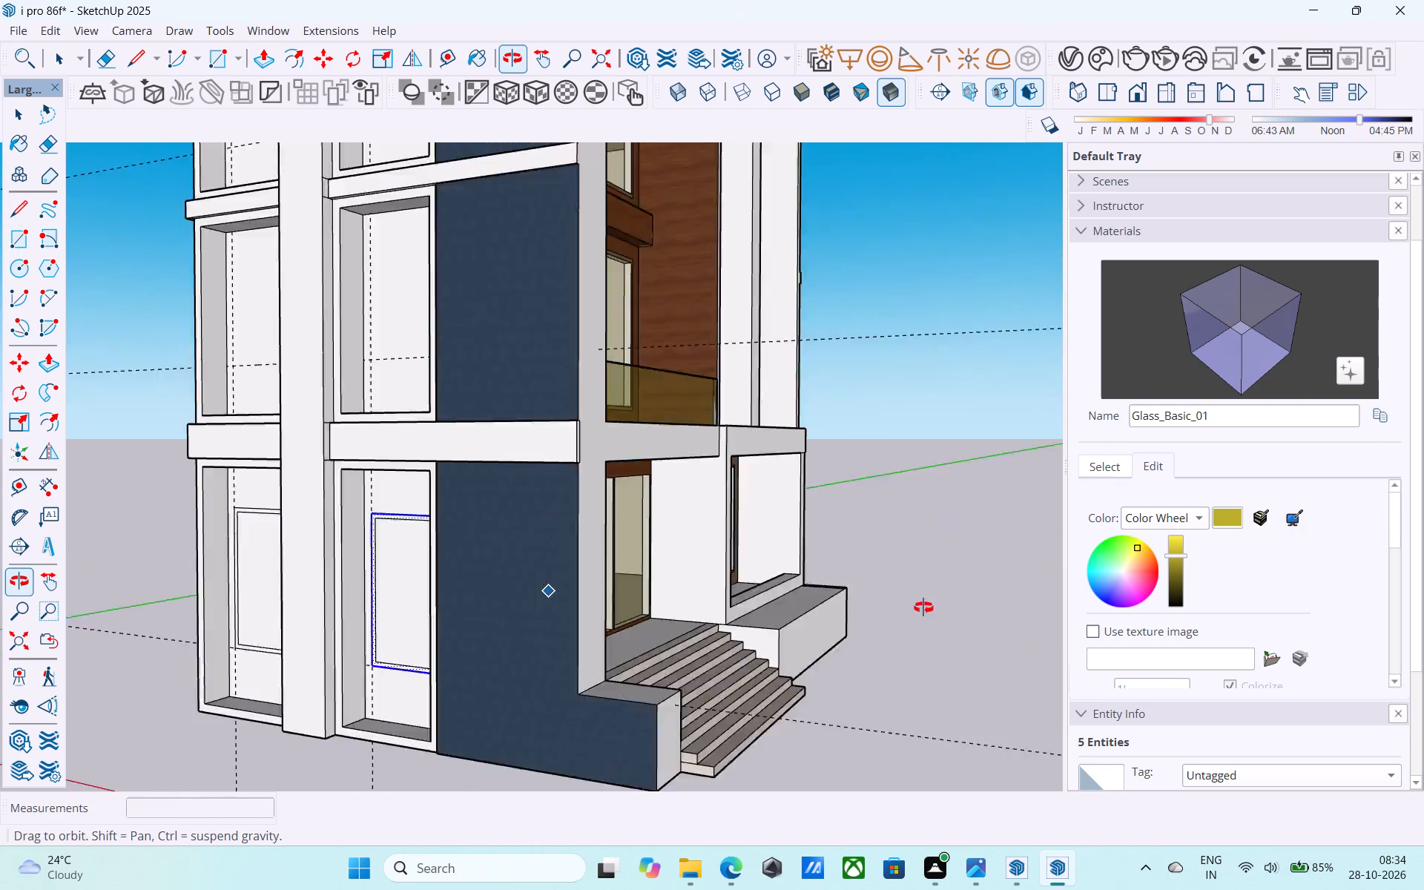
middle_click_drag(923, 607, 465, 611)
key("space")
middle_click_drag(435, 604, 988, 607)
scroll(739, 520, "down", 3)
middle_click_drag(724, 523, 713, 668, "shift")
middle_click_drag(665, 541, 670, 472)
scroll(669, 475, "up", 5)
scroll(671, 460, "down", 6)
middle_click_drag(626, 600, 625, 518, "shift")
Push the pane inside the ground-floor outer window frame 9" inward and delete it to open the wall.
scroll(541, 575, "up", 3)
left_click(515, 578)
scroll(512, 576, "up", 2)
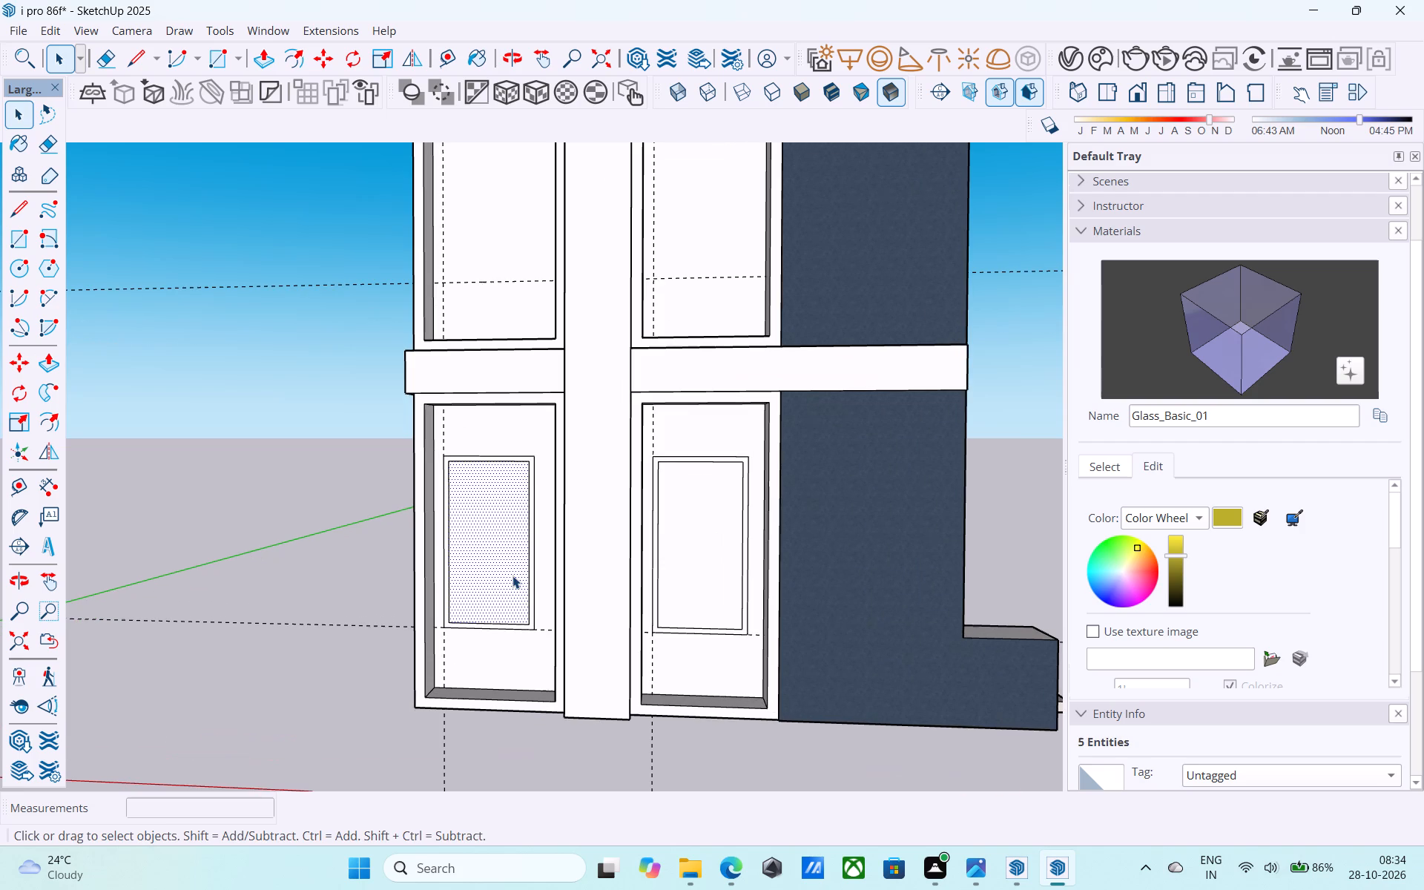
key("p")
left_click(509, 573)
scroll(510, 564, "up", 5)
left_click(509, 541)
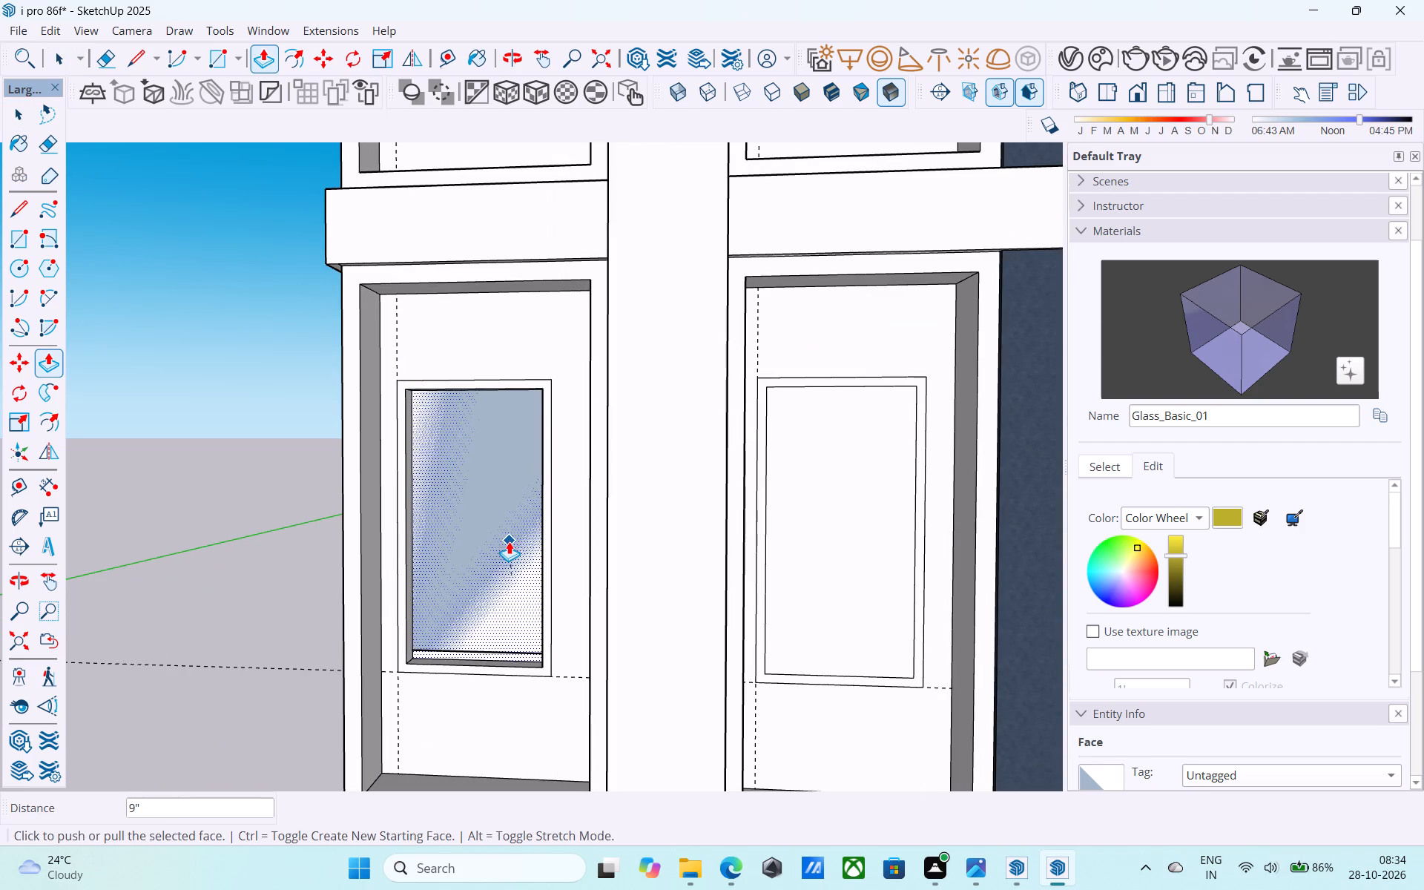
scroll(509, 541, "down", 3)
scroll(509, 541, "up", 4)
key("space")
left_click(509, 541)
key("Delete")
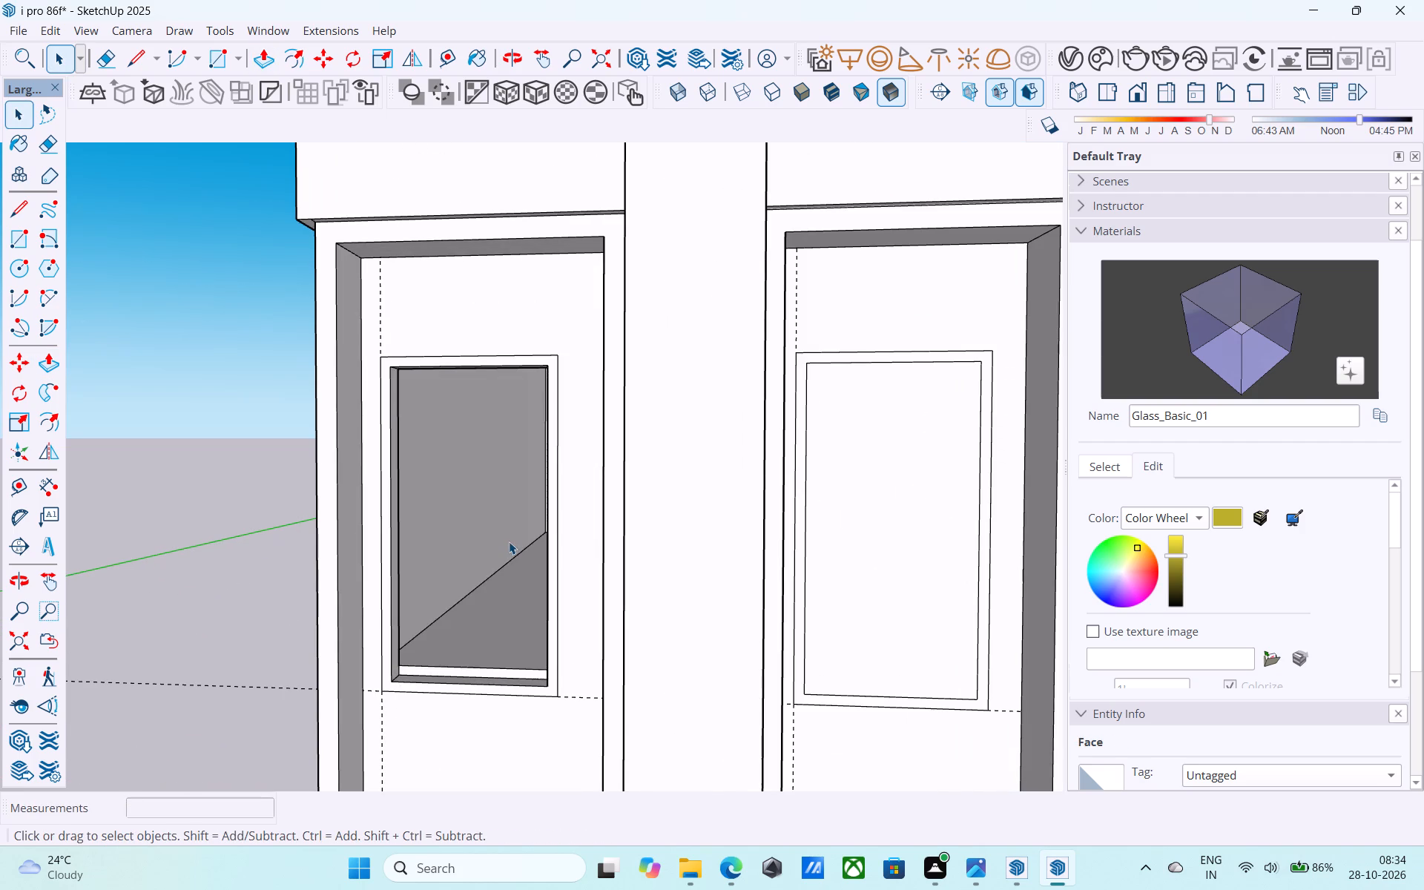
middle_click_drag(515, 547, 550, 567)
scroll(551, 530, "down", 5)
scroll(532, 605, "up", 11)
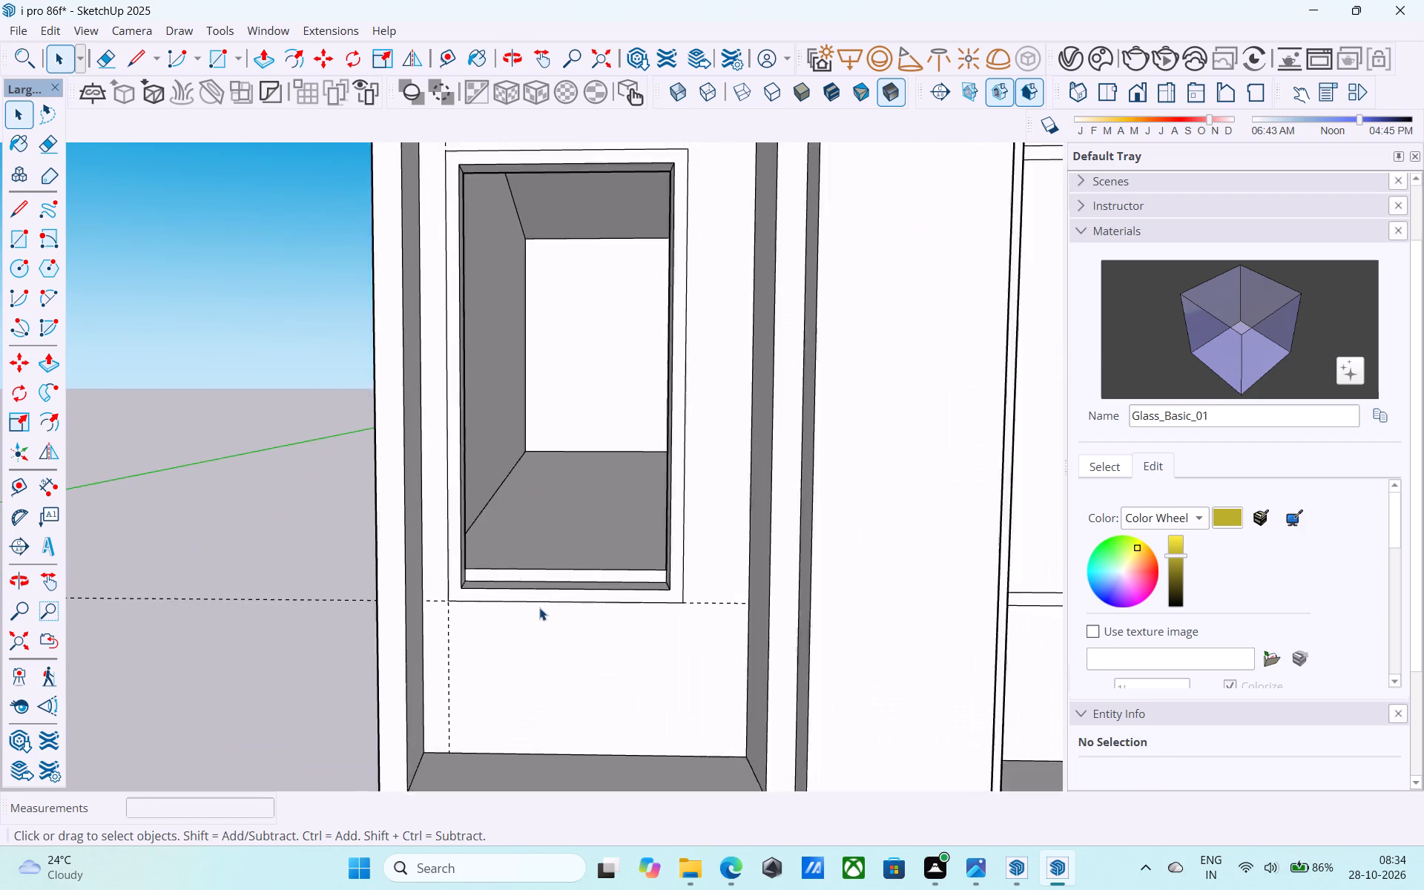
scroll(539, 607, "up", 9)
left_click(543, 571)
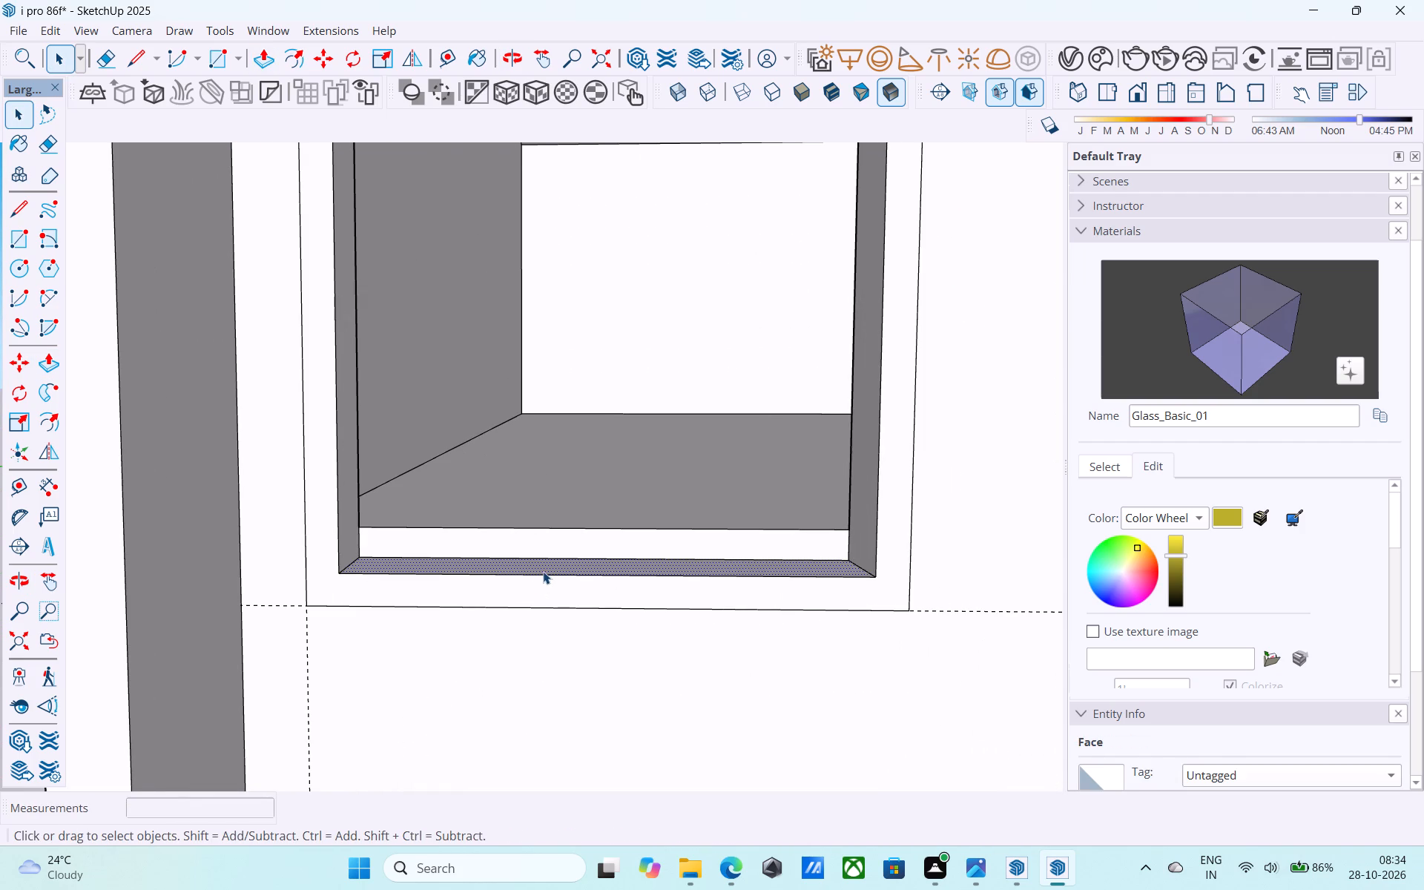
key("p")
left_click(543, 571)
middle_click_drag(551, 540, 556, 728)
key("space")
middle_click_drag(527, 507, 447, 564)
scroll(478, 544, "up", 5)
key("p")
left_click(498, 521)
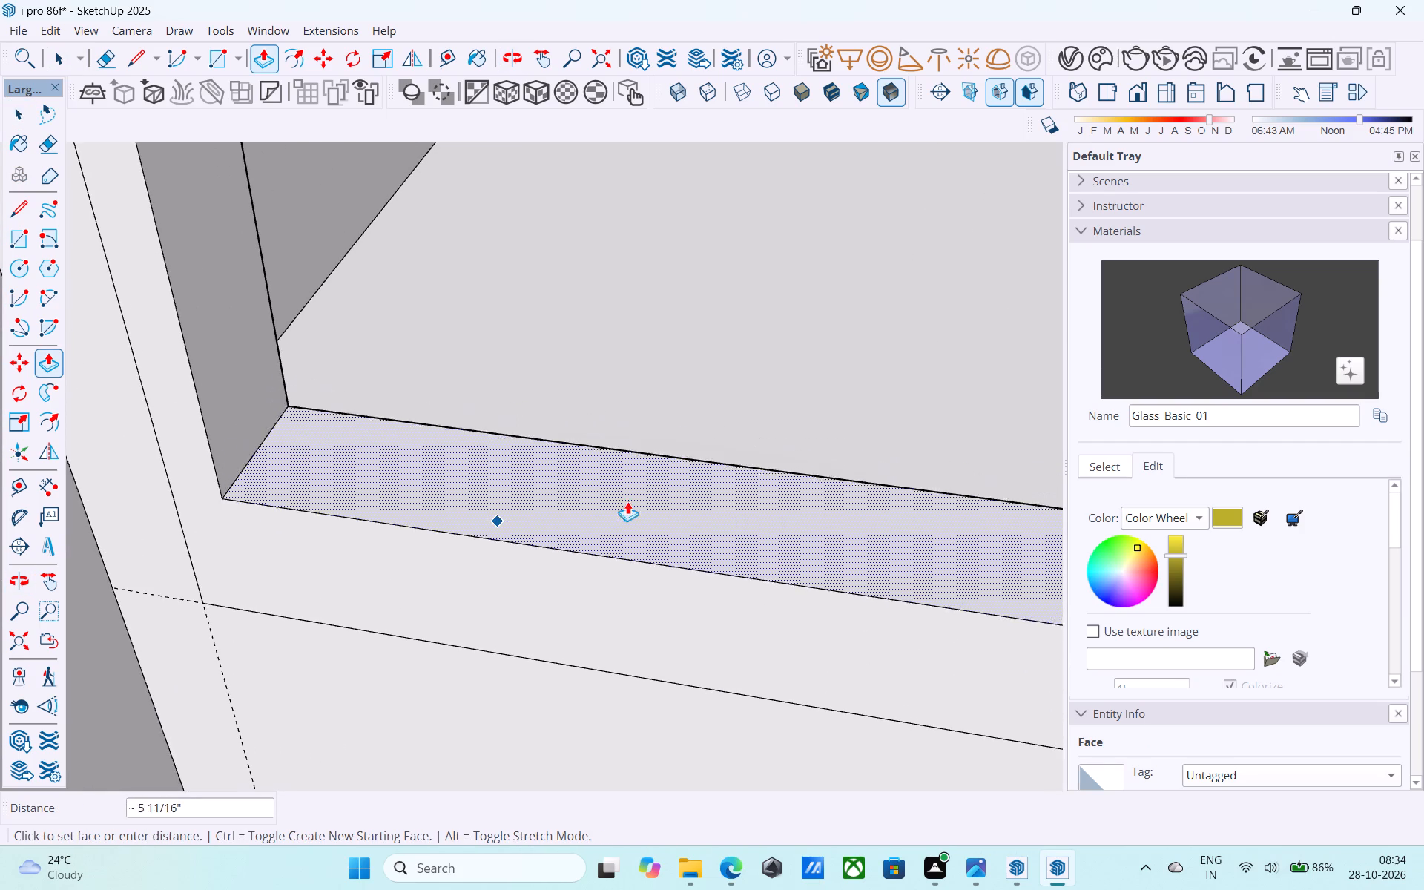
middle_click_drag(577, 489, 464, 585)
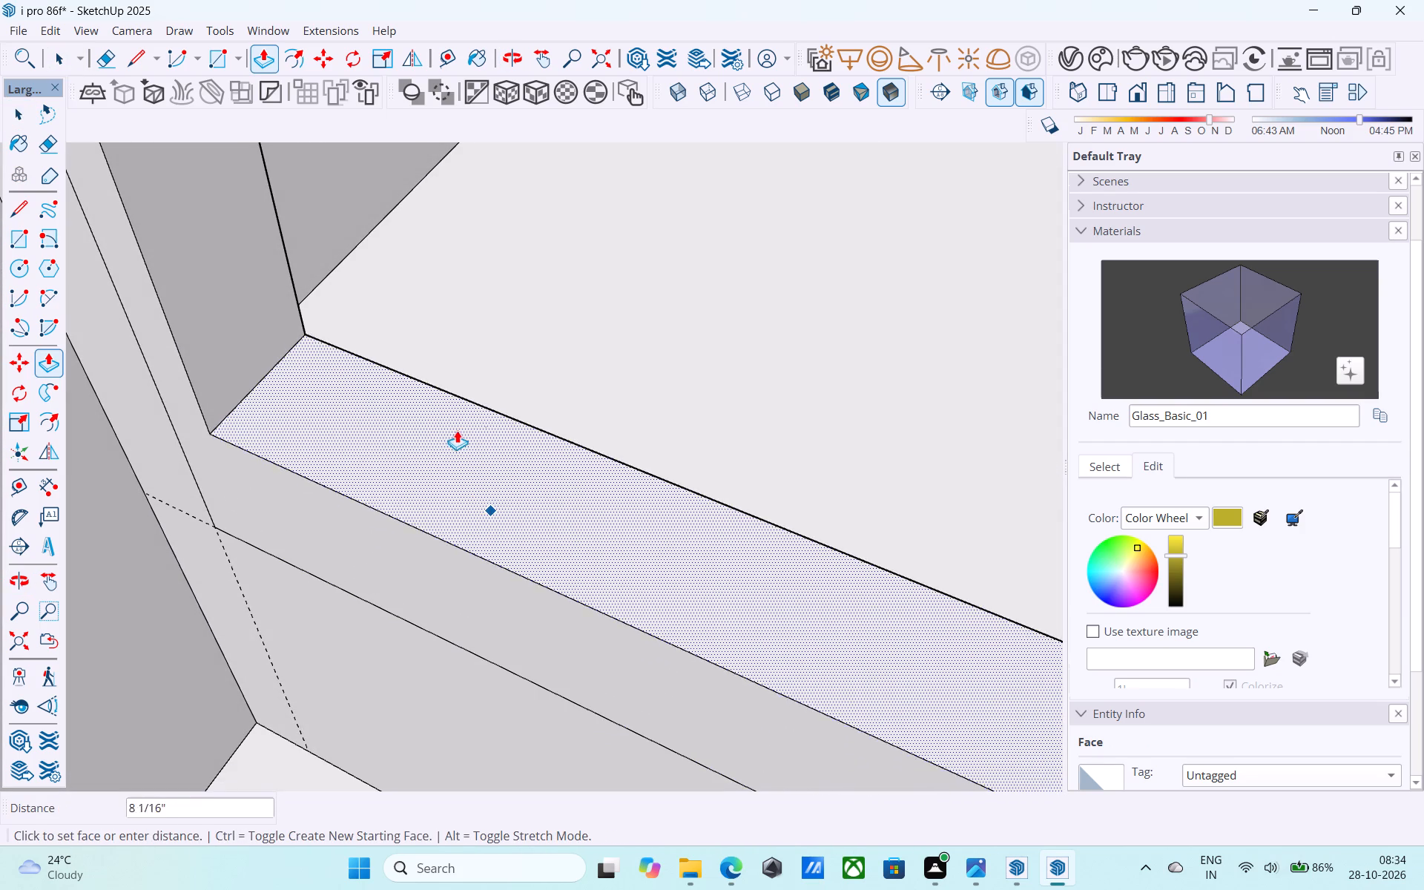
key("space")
Push/Pull the sill face of the outer ground-floor window opening flush with the opening's inner edge.
middle_click_drag(508, 279, 334, 370)
scroll(411, 429, "up", 3)
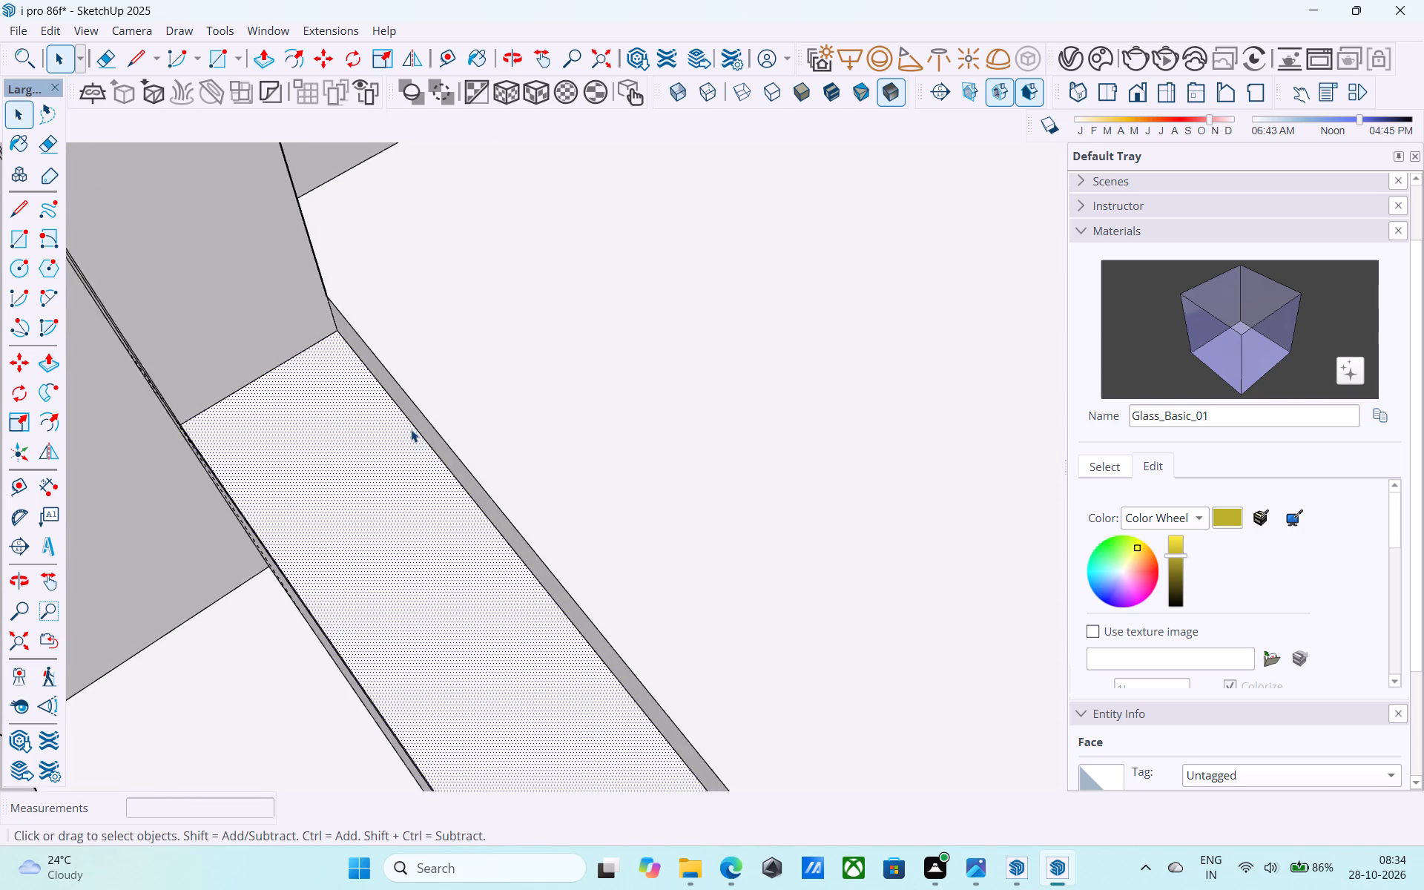
scroll(411, 429, "up", 1)
key("p")
left_click(411, 429)
left_click(435, 415)
key("space")
Push the pane of the ground-floor window beside the blue wall inward and delete it to open the wall.
middle_click_drag(435, 415, 569, 366)
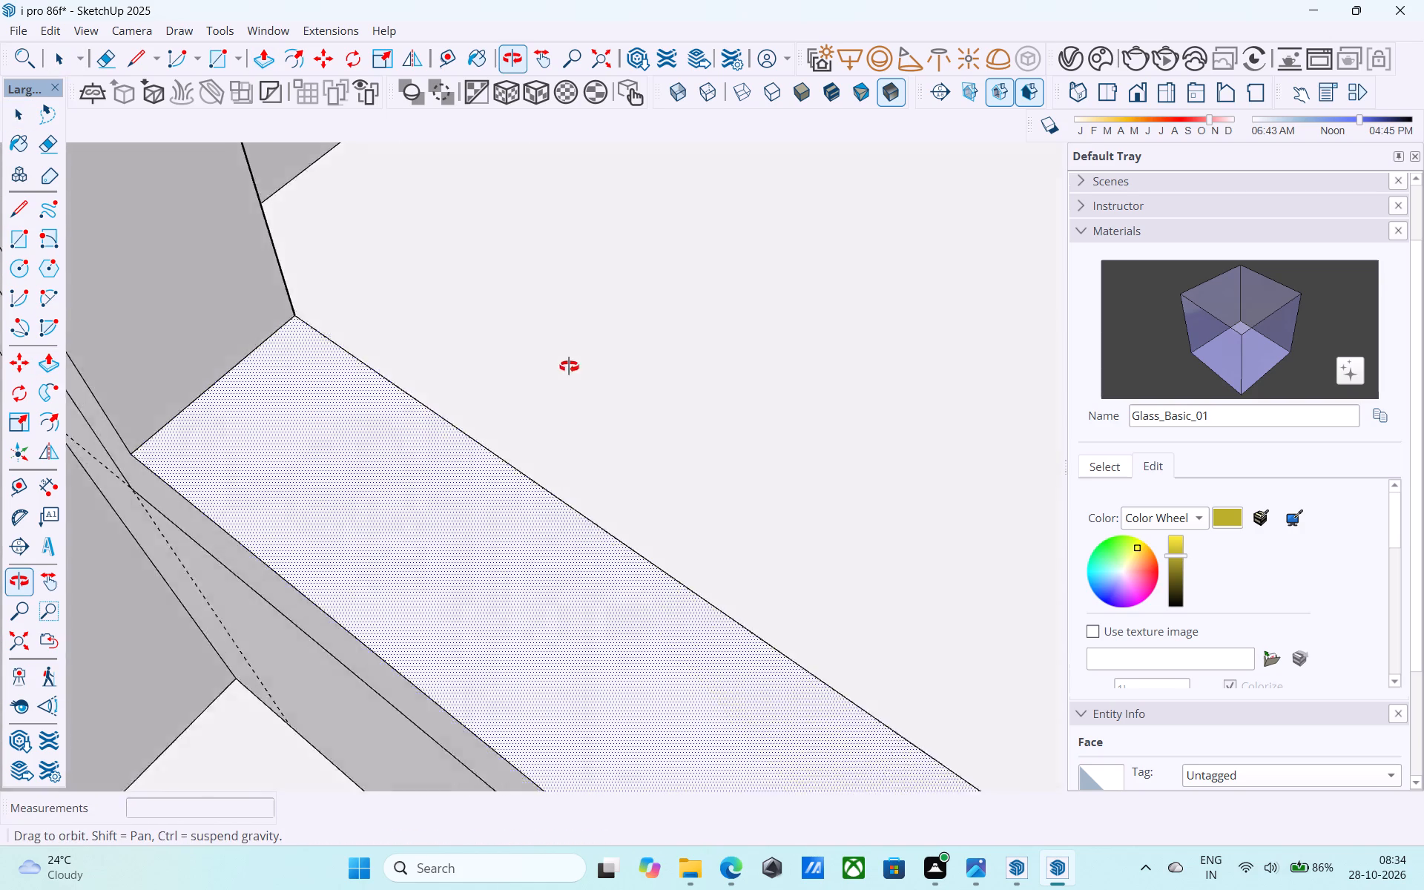
middle_click_drag(569, 366, 788, 240)
scroll(214, 397, "down", 3)
scroll(205, 404, "up", 1)
scroll(202, 405, "down", 20)
scroll(202, 405, "down", 7)
middle_click(199, 448)
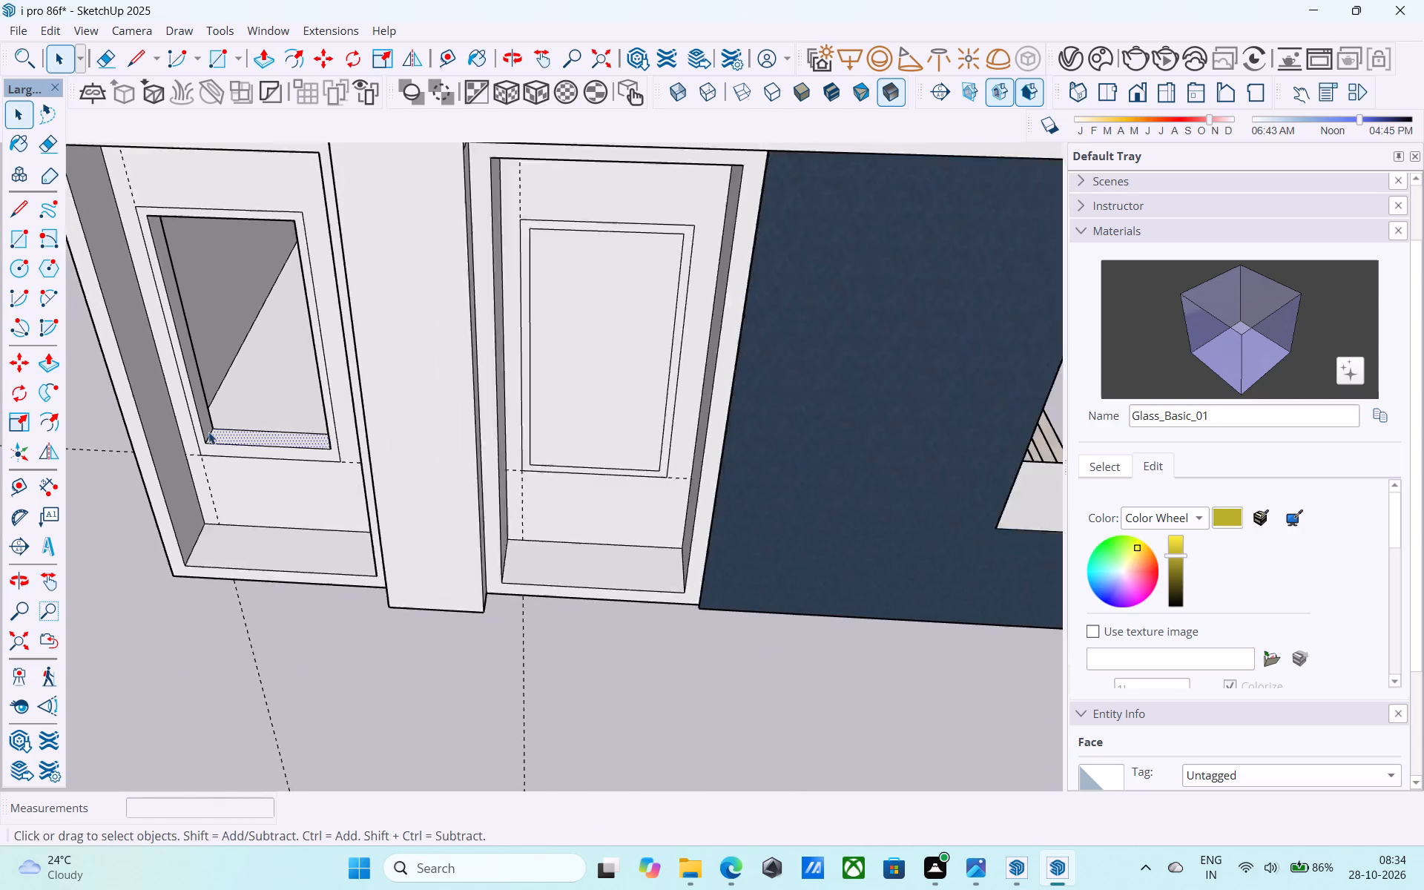
scroll(208, 432, "down", 1)
middle_click_drag(447, 416, 366, 464)
left_click(407, 429)
scroll(407, 429, "up", 1)
key("p")
left_click(407, 429)
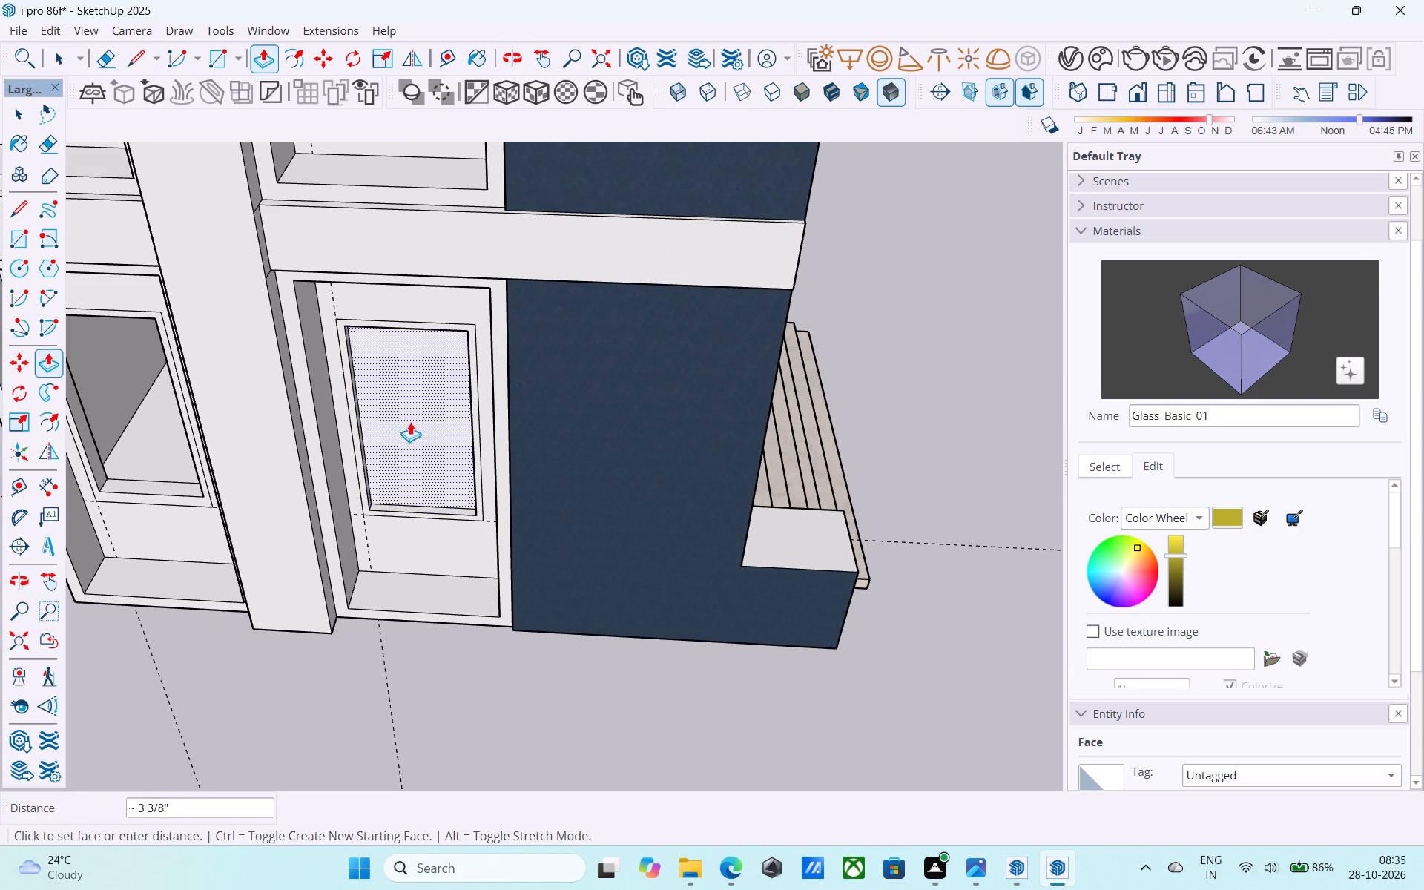
left_click(432, 383)
key("space")
left_click(429, 386)
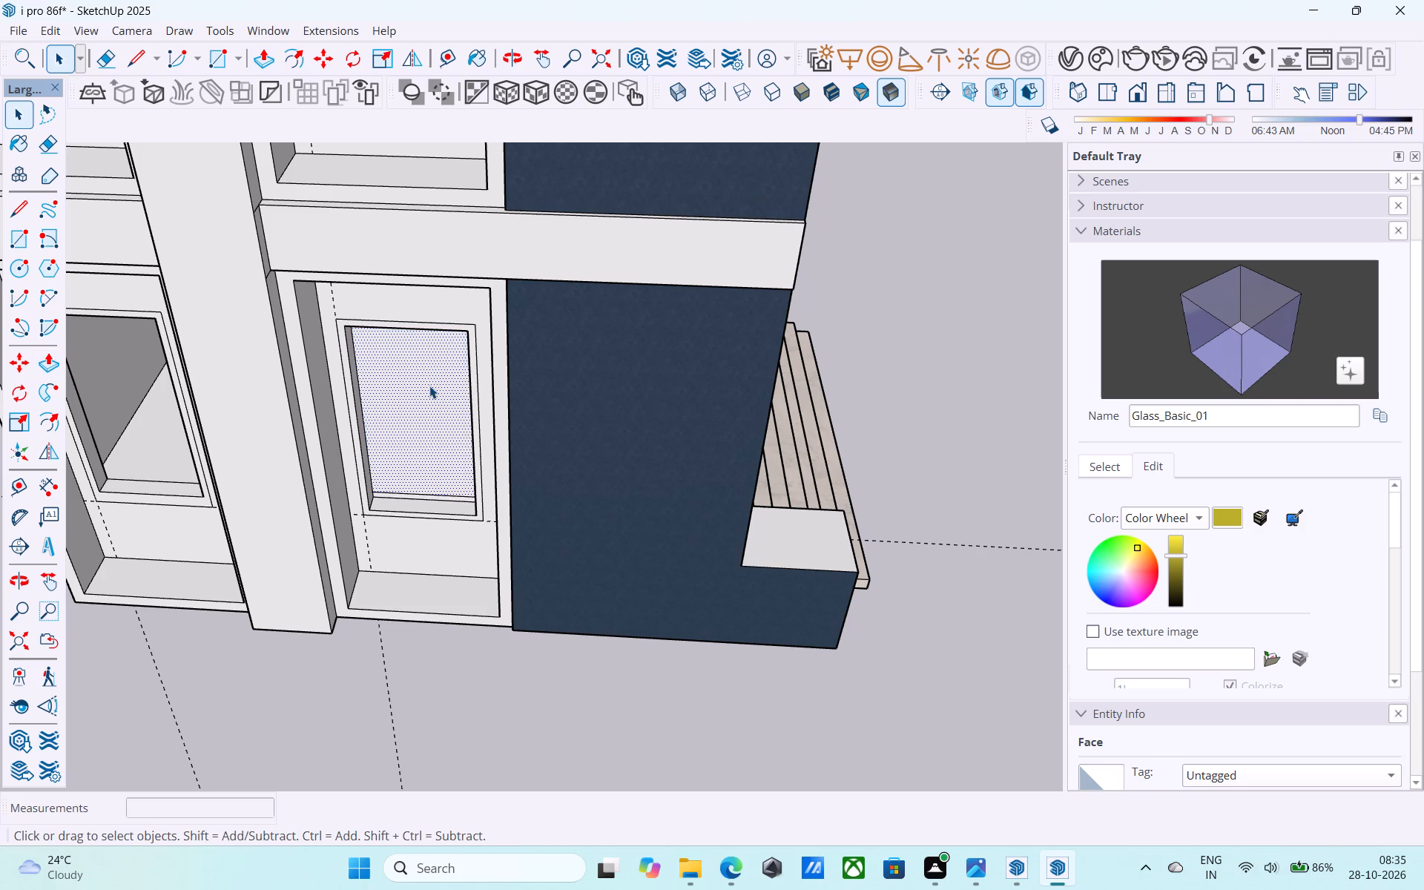
key("Delete")
Push/Pull the sill face of the window opening beside the blue wall flush with the opening's inner edge.
middle_click_drag(414, 447, 78, 312)
middle_click_drag(719, 437, 818, 409)
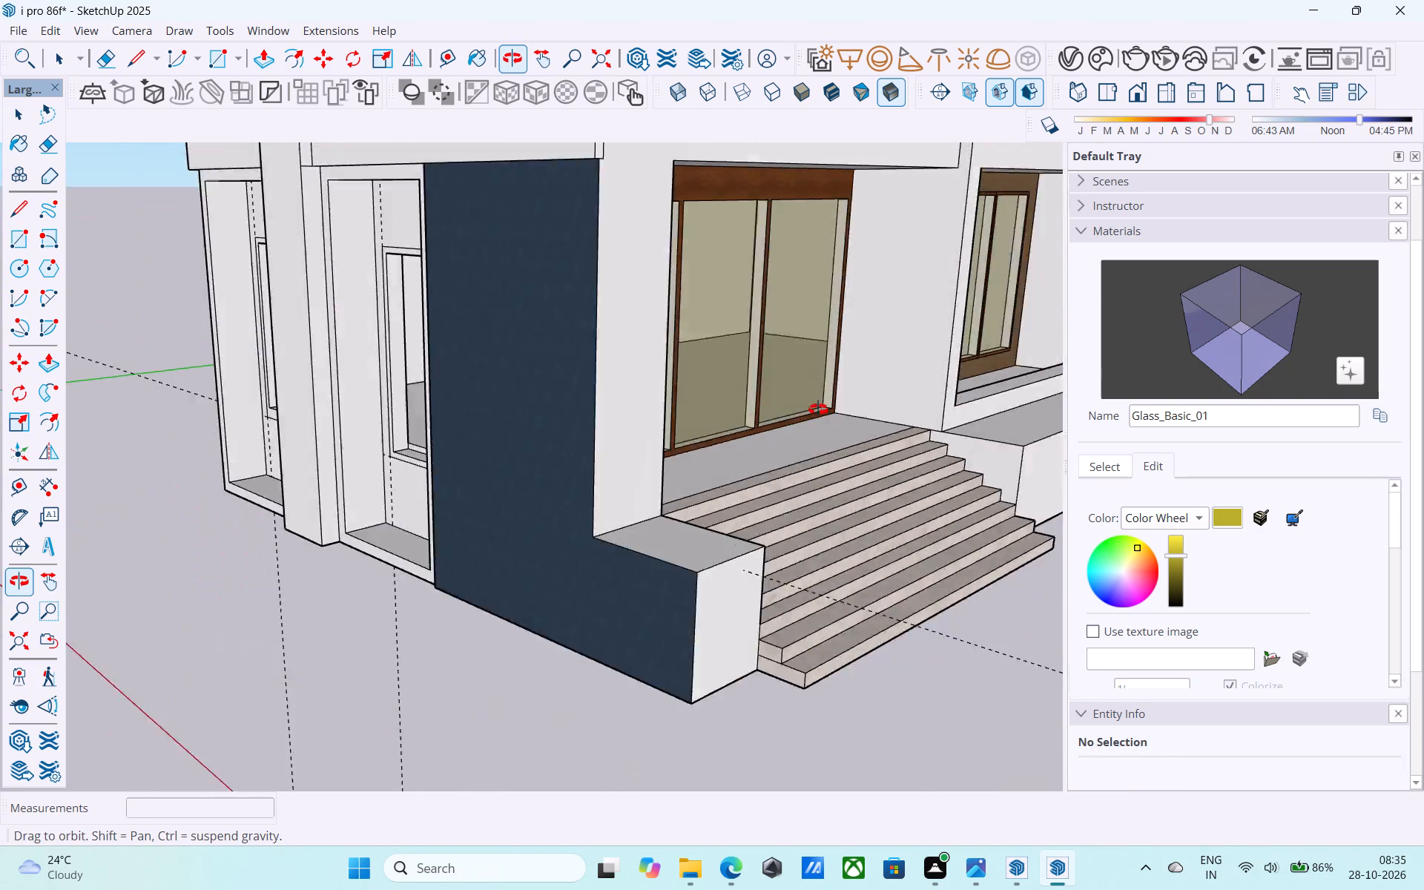
middle_click_drag(818, 409, 946, 428)
scroll(602, 443, "up", 20)
scroll(602, 443, "up", 4)
middle_click_drag(369, 461, 412, 530)
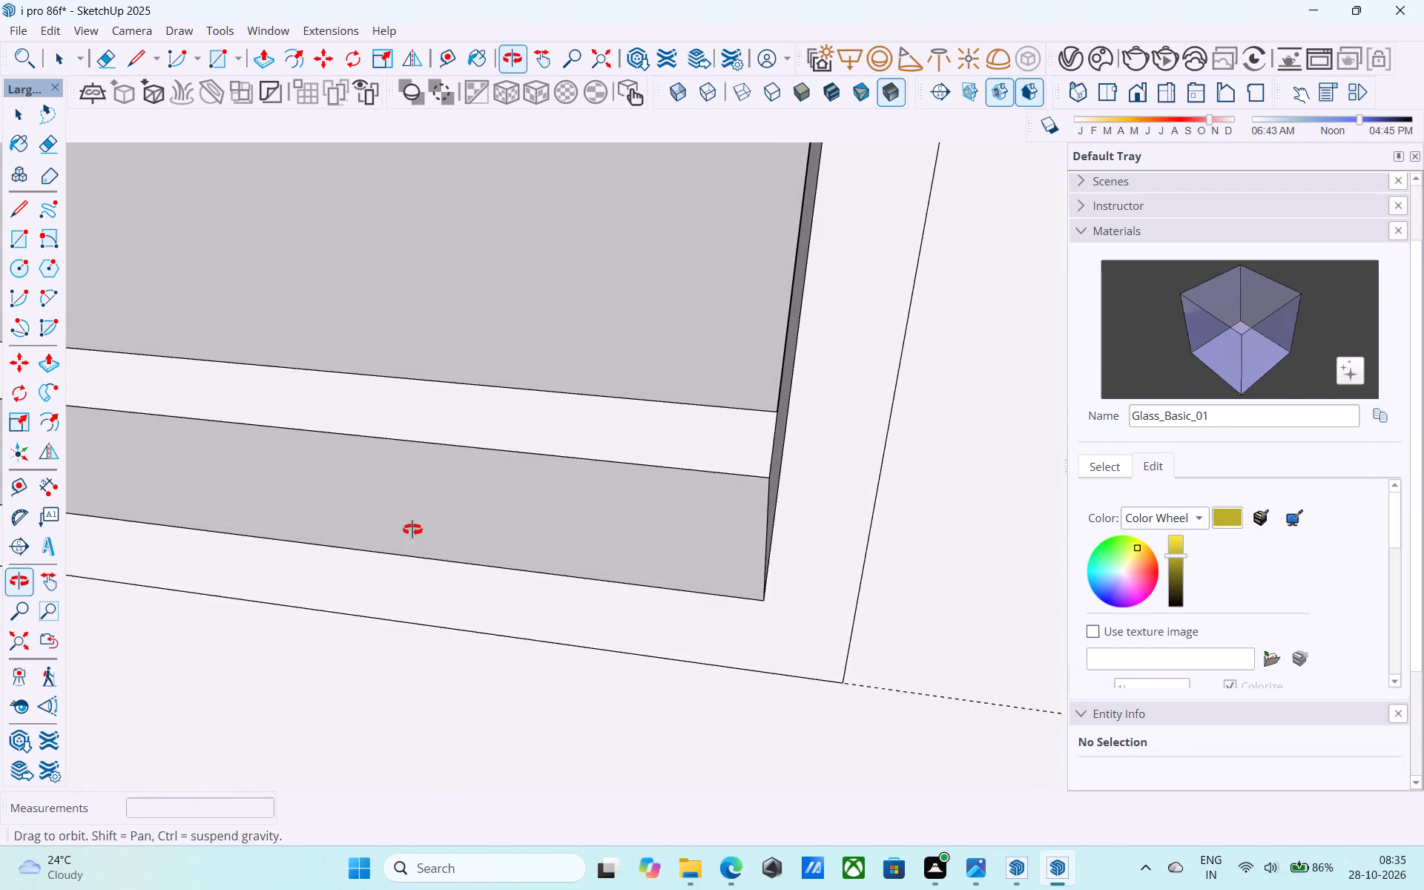
middle_click_drag(412, 530, 405, 576)
middle_click_drag(374, 508, 616, 650, "shift")
scroll(667, 547, "down", 7)
middle_click_drag(662, 540, 717, 594, "shift")
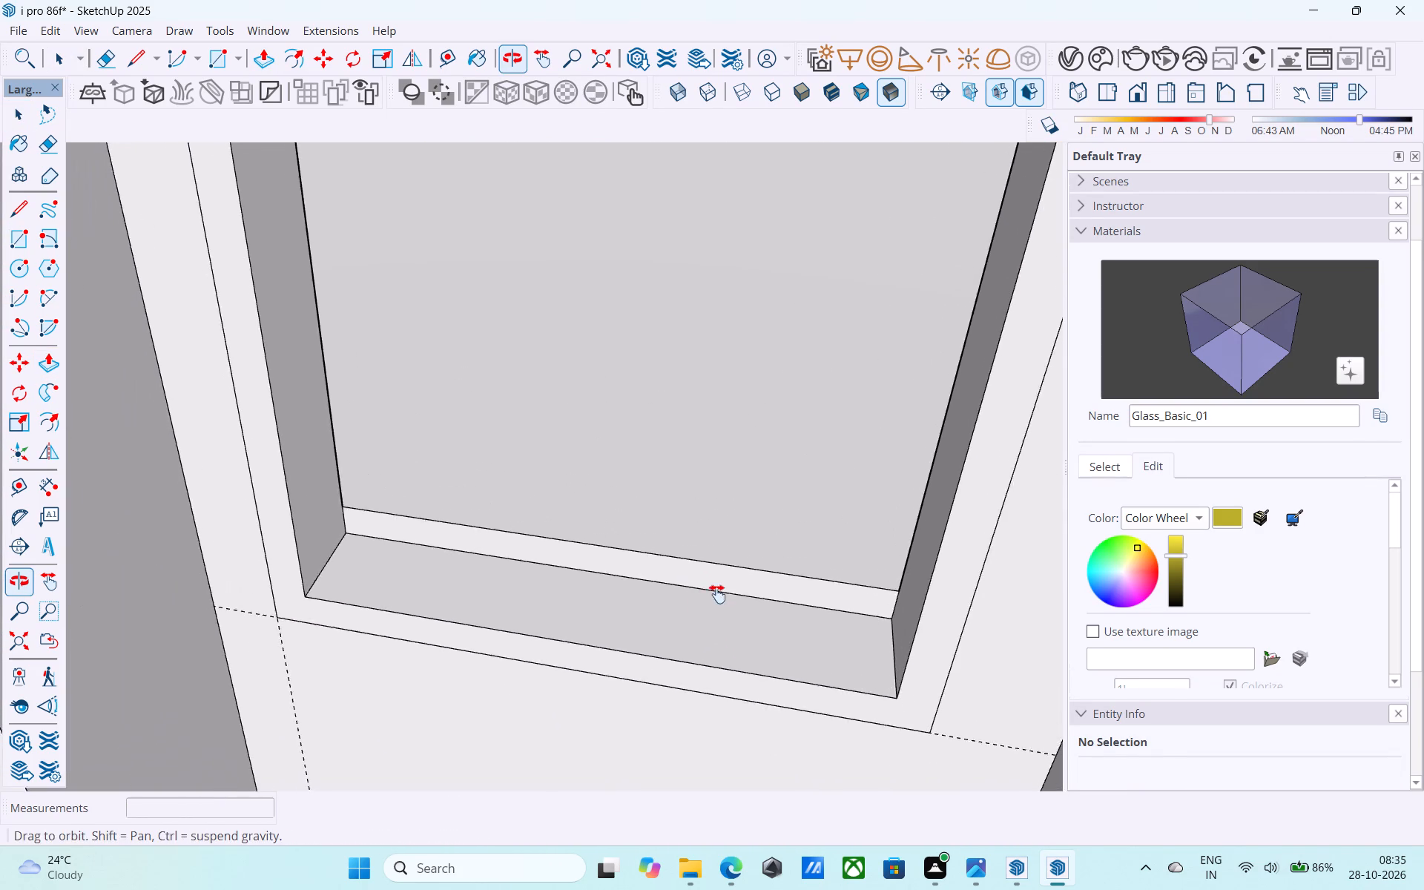
middle_click_drag(717, 594, 503, 592, "shift")
left_click(433, 534)
scroll(446, 521, "up", 2)
key("p")
left_click(446, 521)
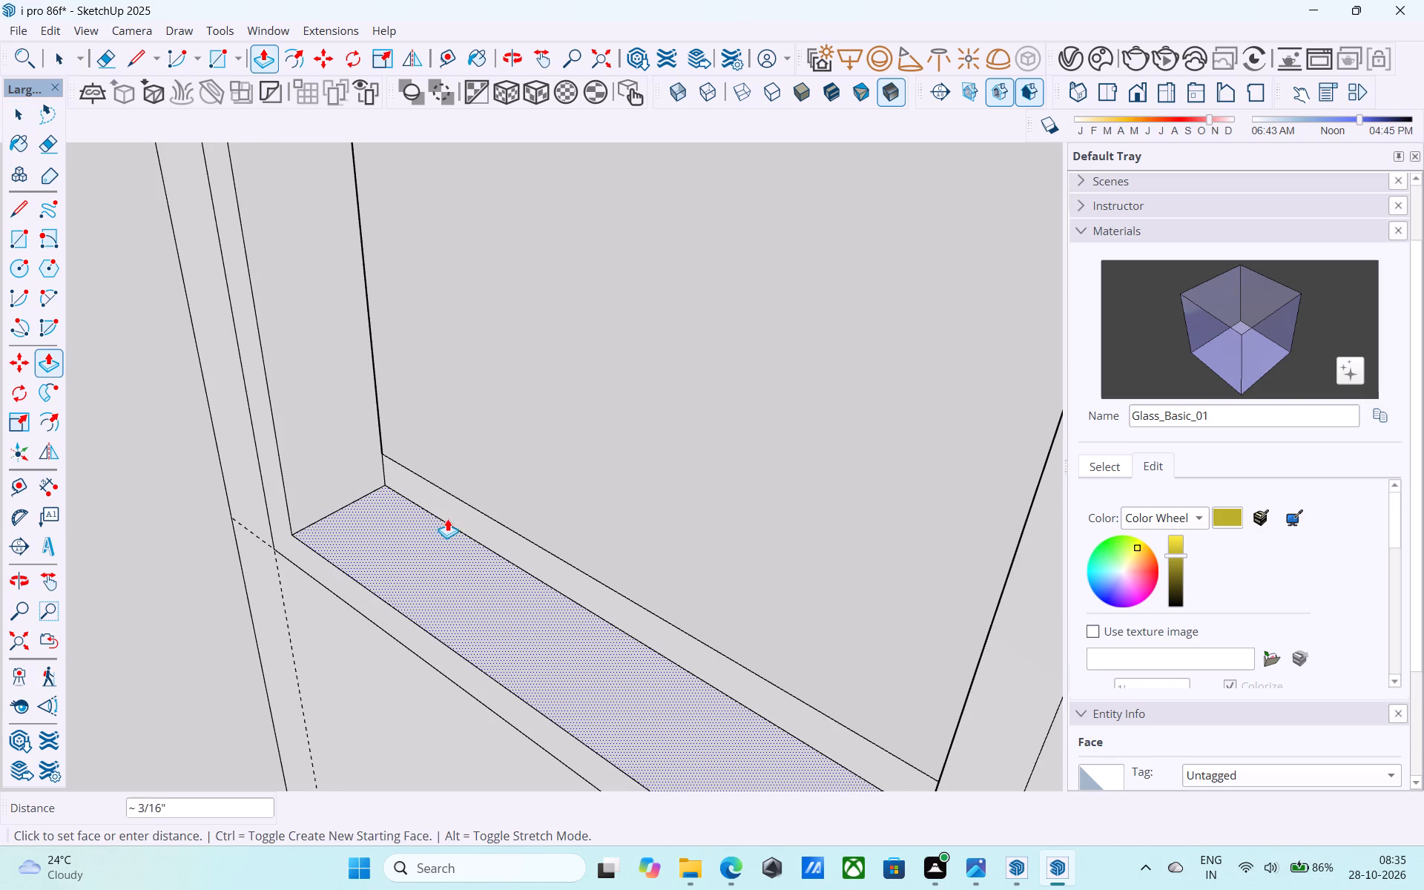
left_click_drag(509, 508, 563, 495)
key("space")
Examine both ground-floor window openings and the recessed panels on the floors above.
scroll(802, 389, "down", 11)
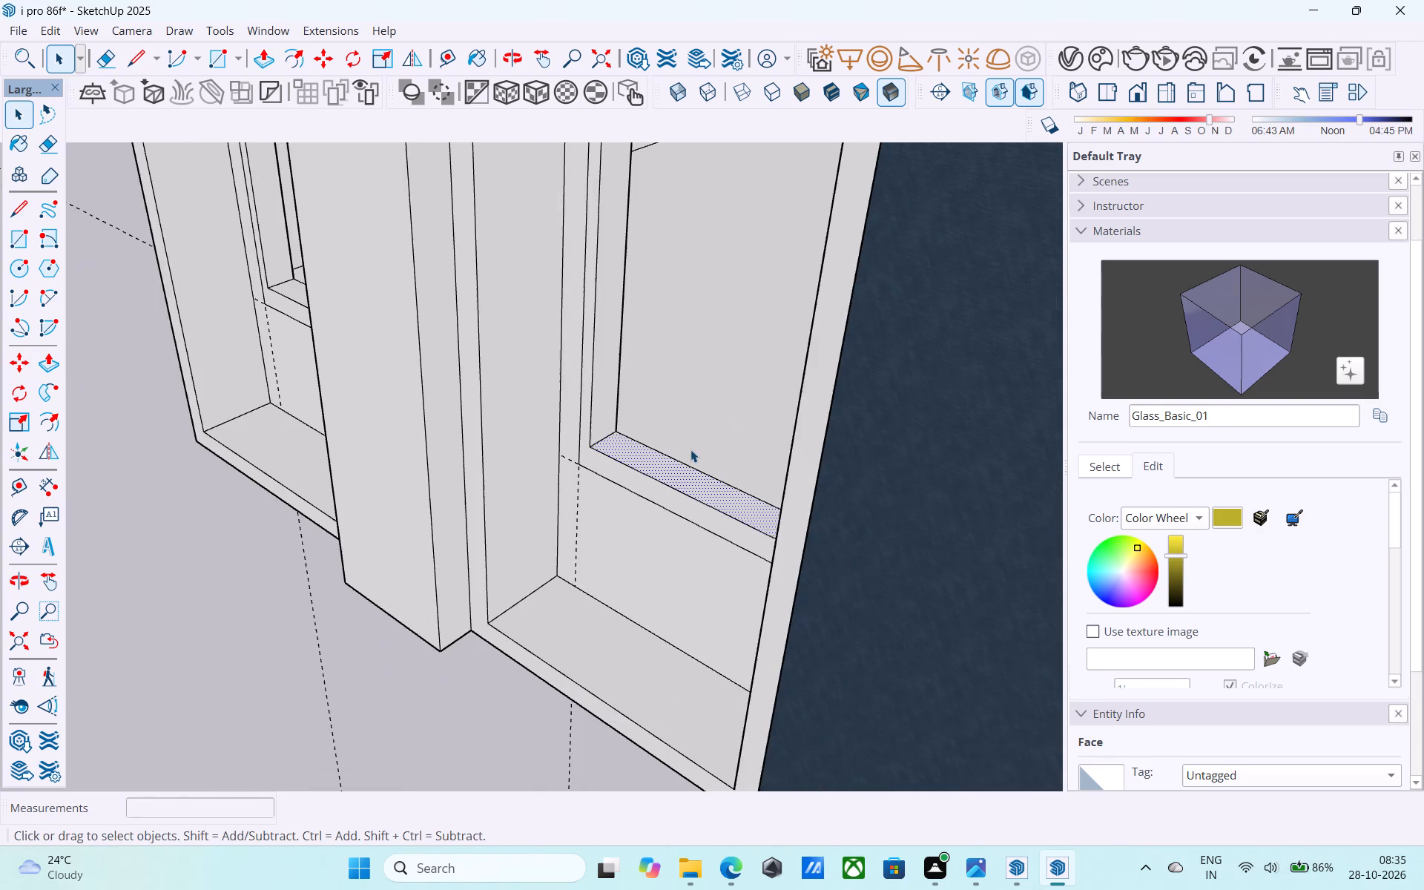
scroll(690, 453, "down", 7)
middle_click_drag(642, 482, 963, 455)
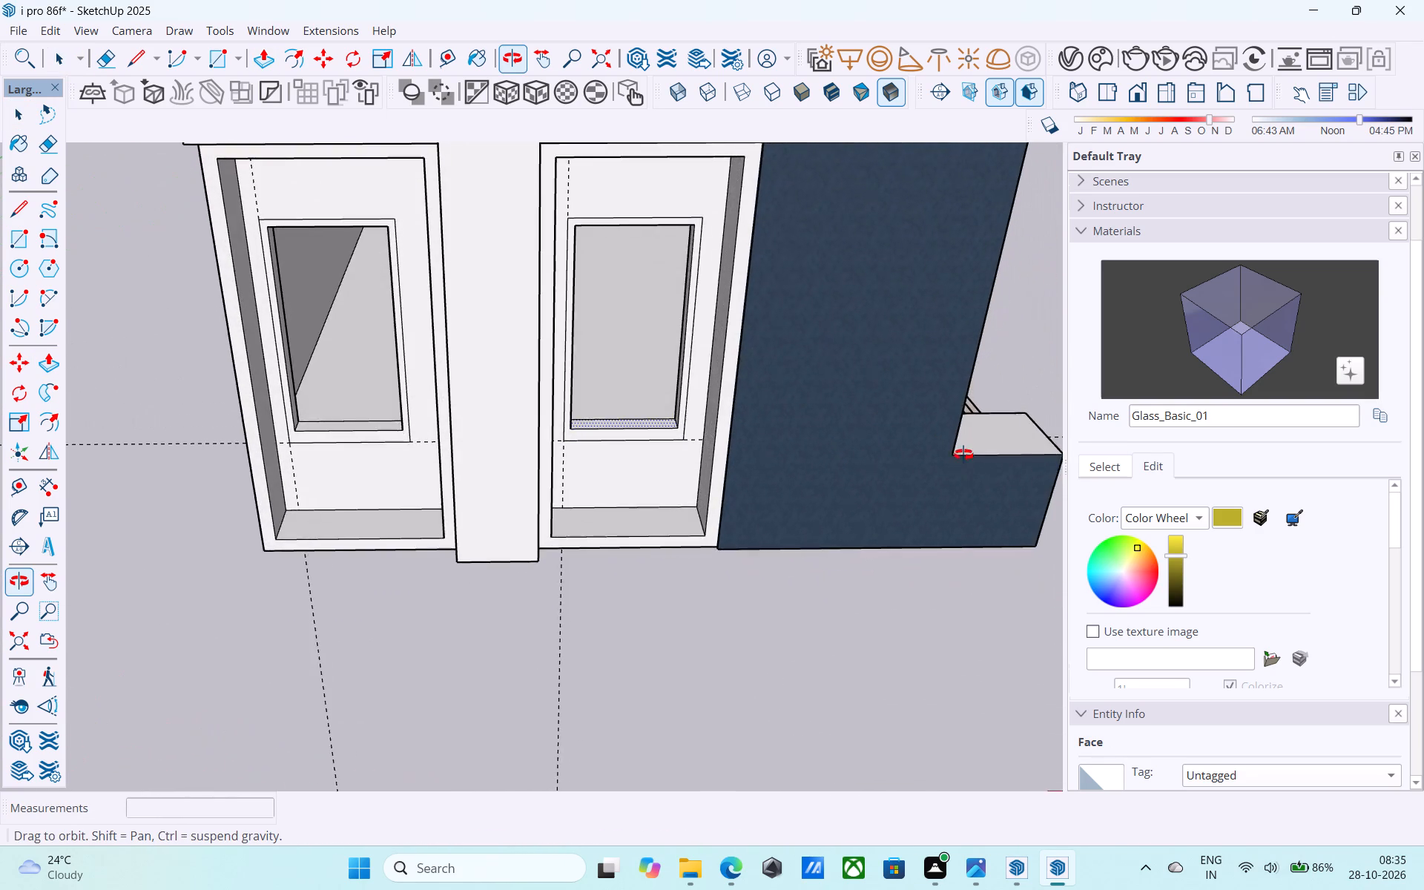
middle_click_drag(963, 455, 864, 708)
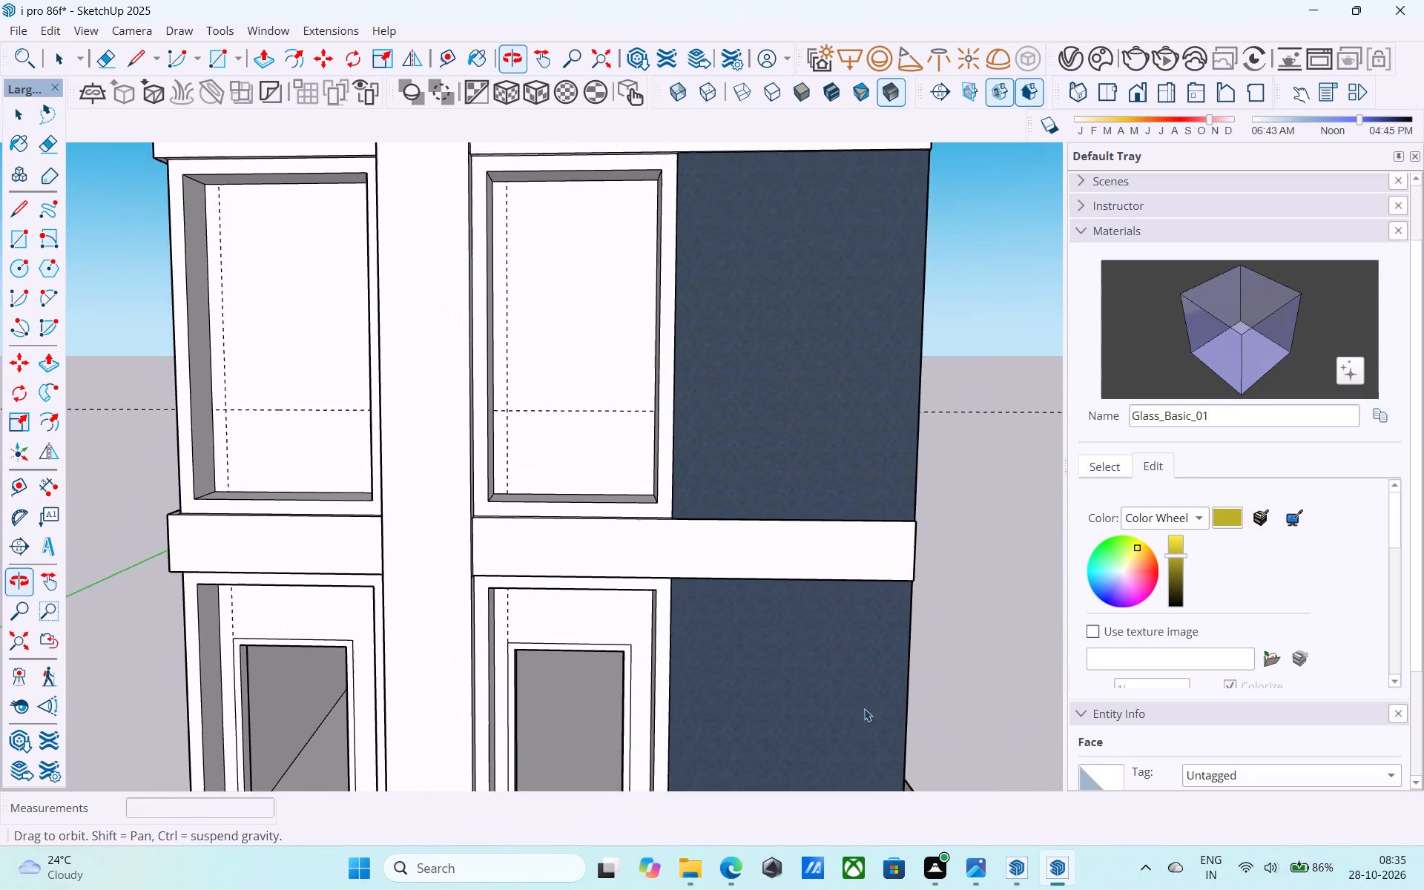
scroll(712, 495, "down", 4)
middle_click_drag(709, 496, 714, 507, "shift")
scroll(718, 429, "down", 3)
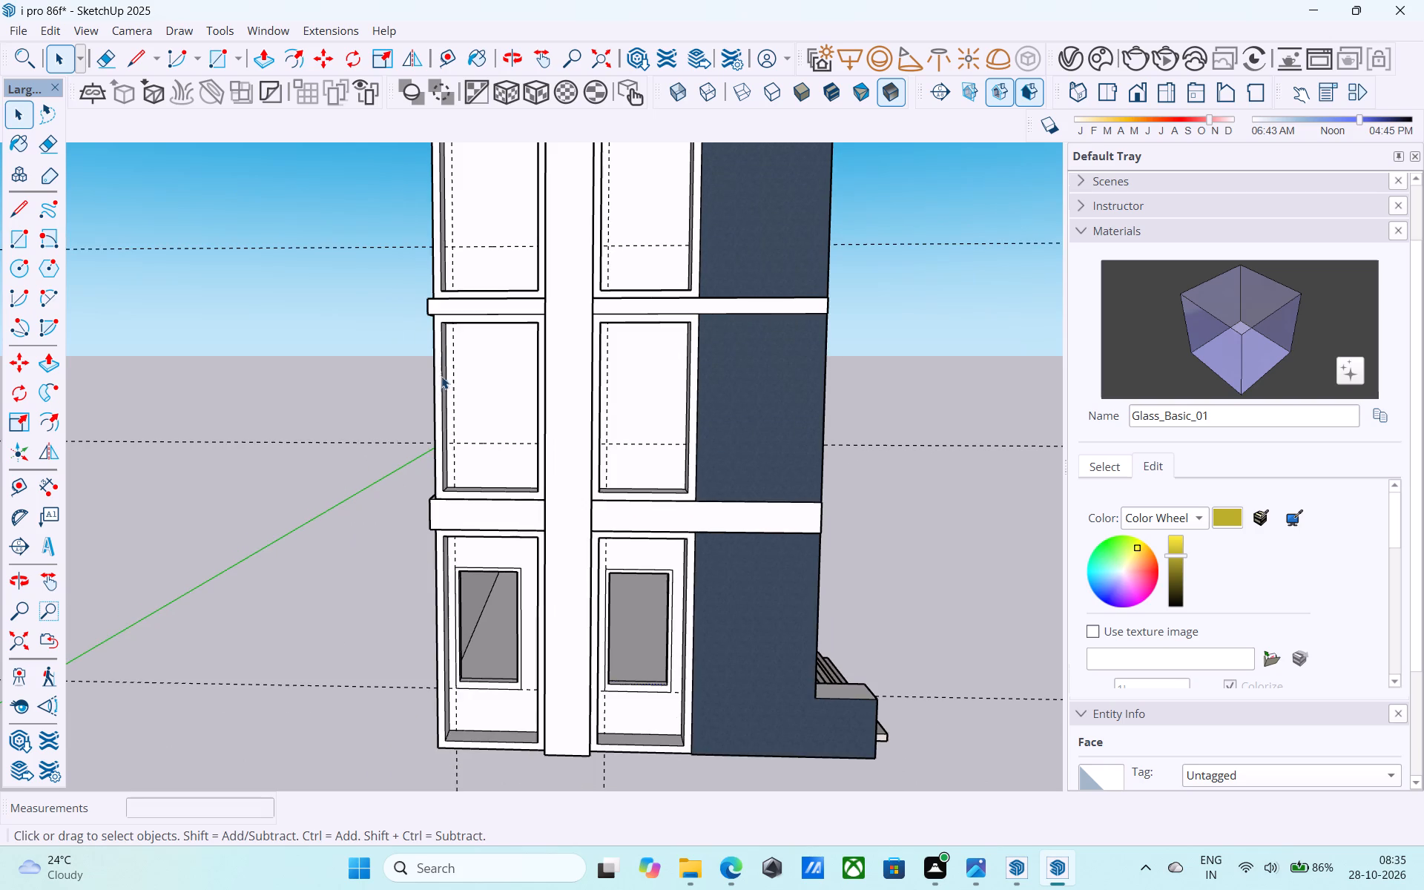
scroll(446, 383, "up", 3)
scroll(452, 398, "down", 4)
Save the building model.
key("ctrl+s")
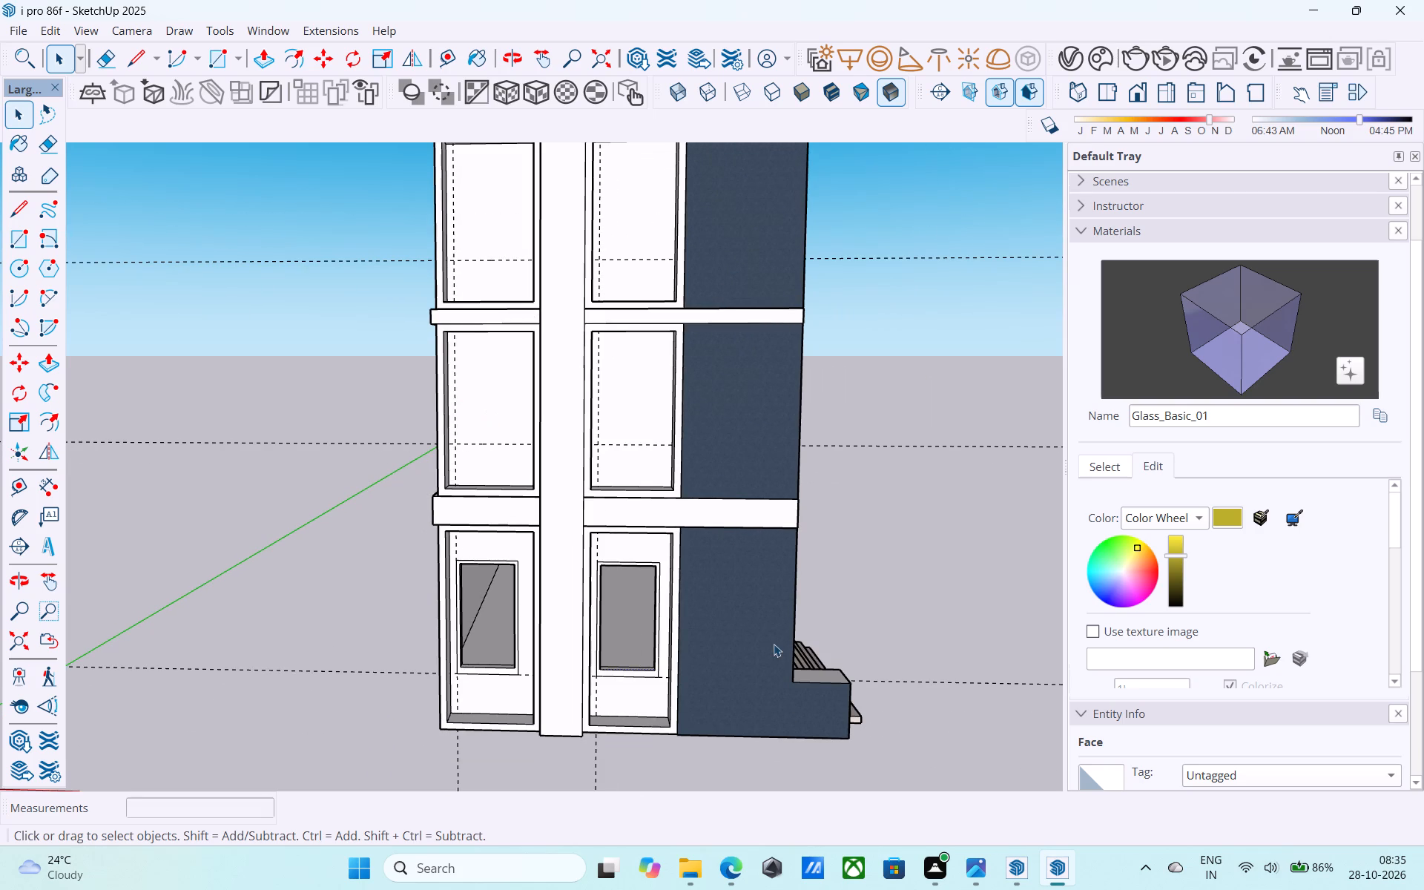
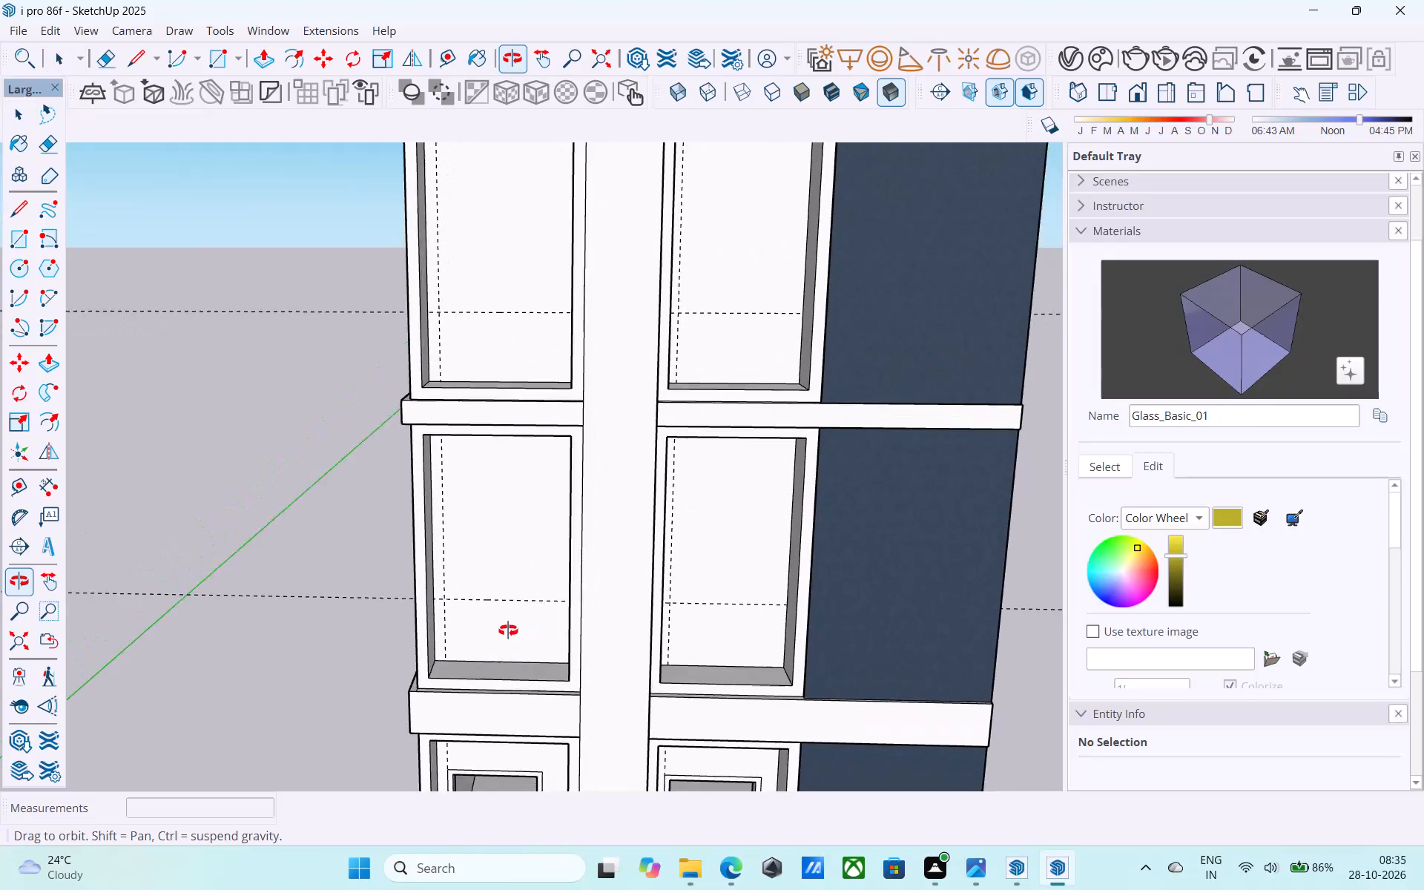
Draw a 6' by 5' rectangle from the guide intersection in the first-floor recessed panel farther from the blue wall.
key("r")
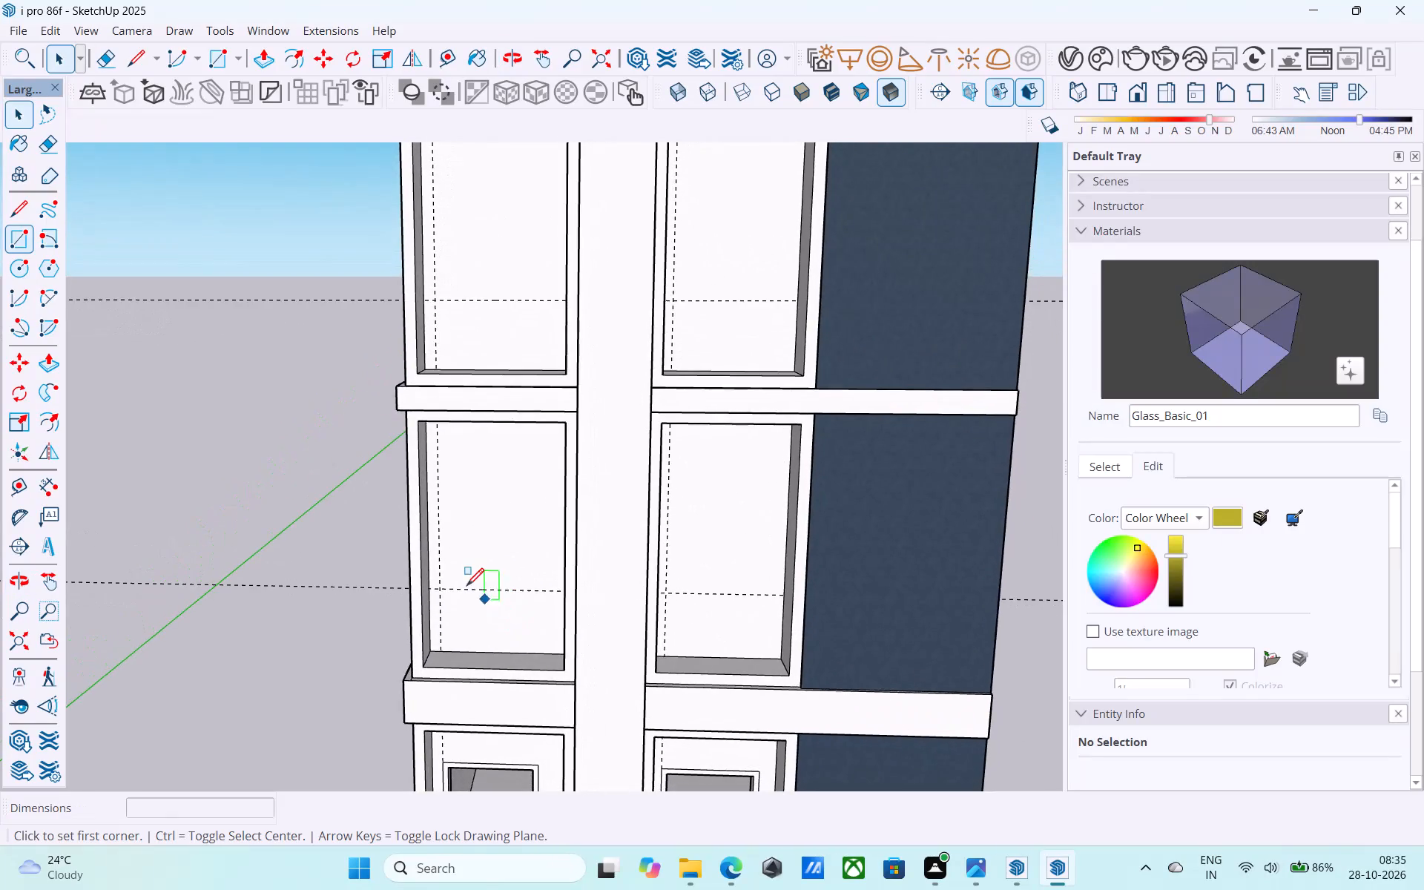
scroll(461, 583, "up", 7)
left_click(422, 600)
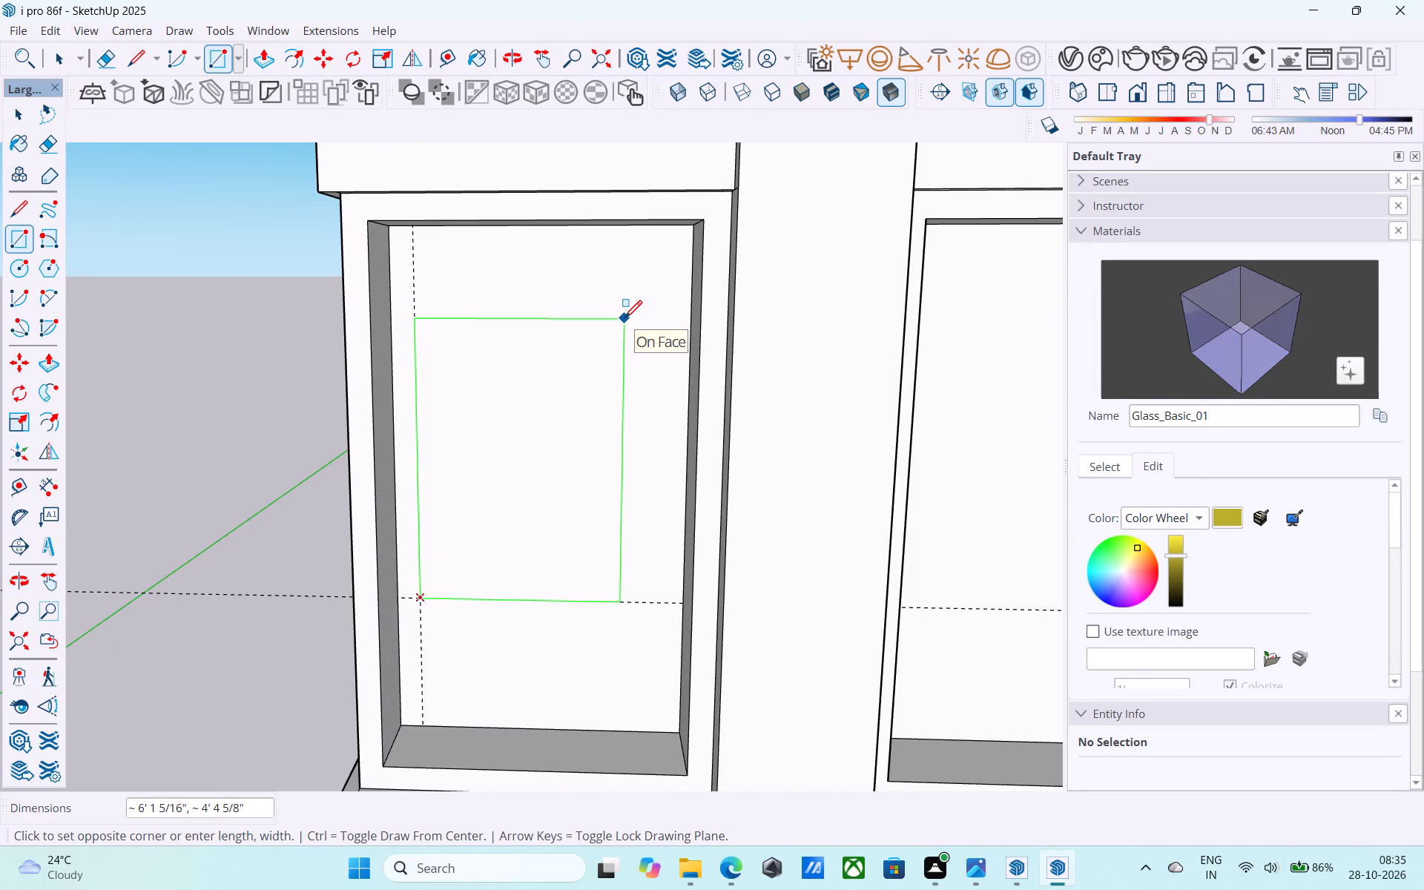
type("6',5'")
key("Return")
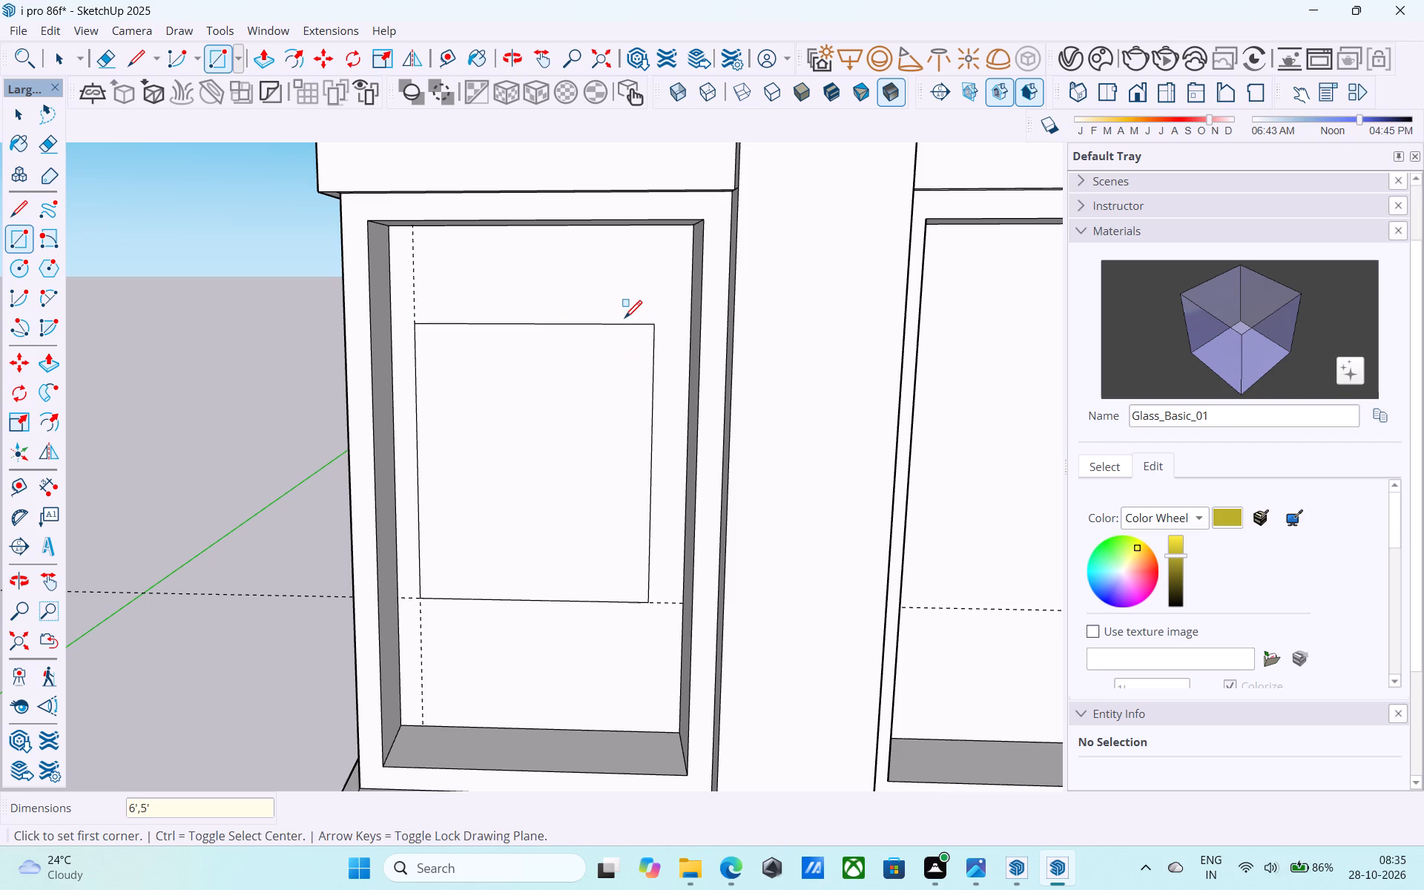
Offset the first-floor window rectangle 3" inward to form its frame.
scroll(629, 320, "down", 7)
middle_click_drag(633, 322, 581, 334, "shift")
key("space")
left_click(544, 380)
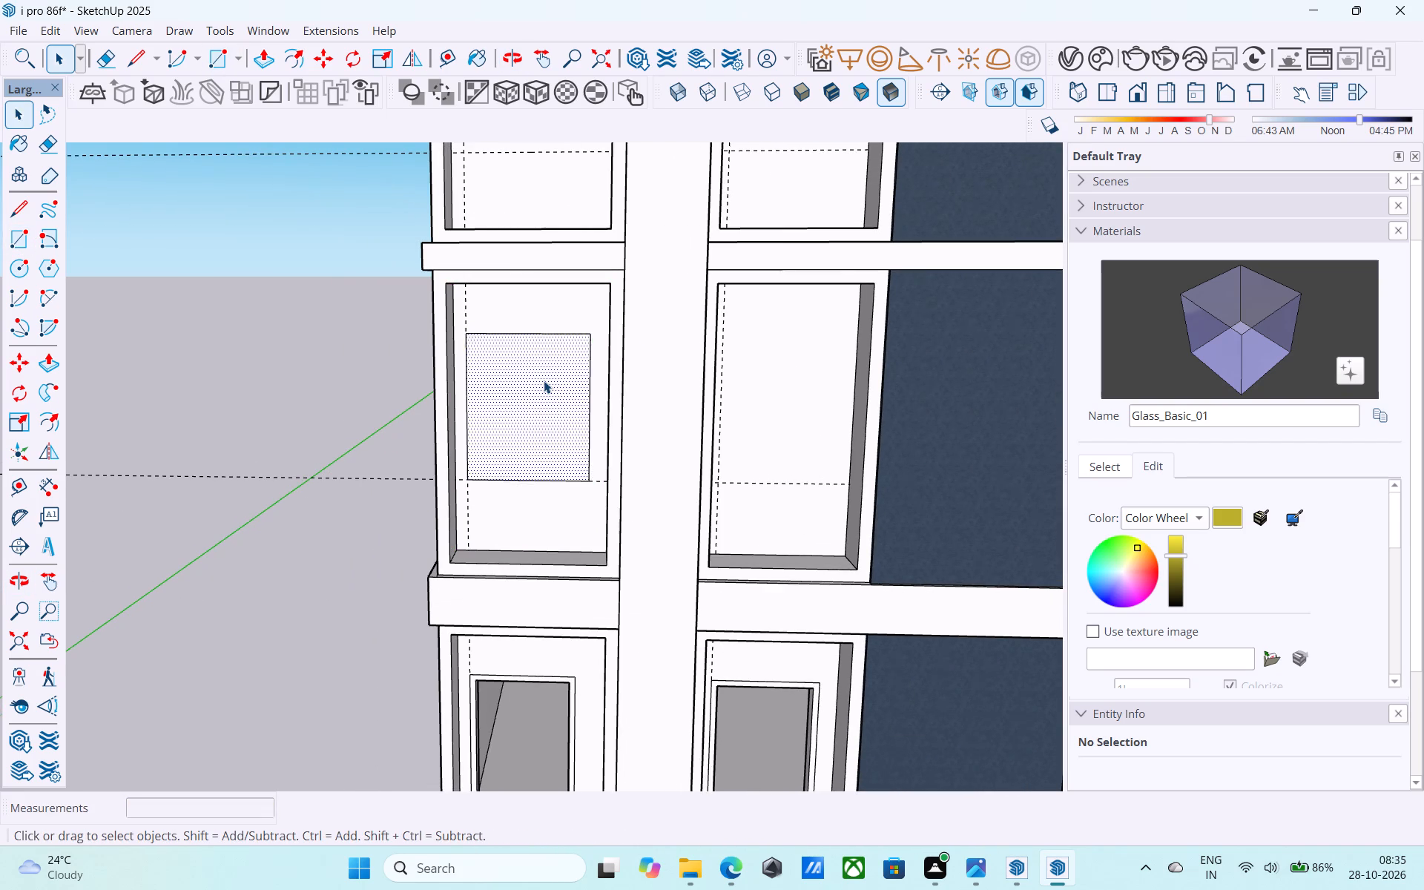
scroll(544, 380, "down", 6)
scroll(545, 386, "up", 5)
left_click(545, 390)
scroll(545, 392, "up", 3)
key("f")
left_click(545, 392)
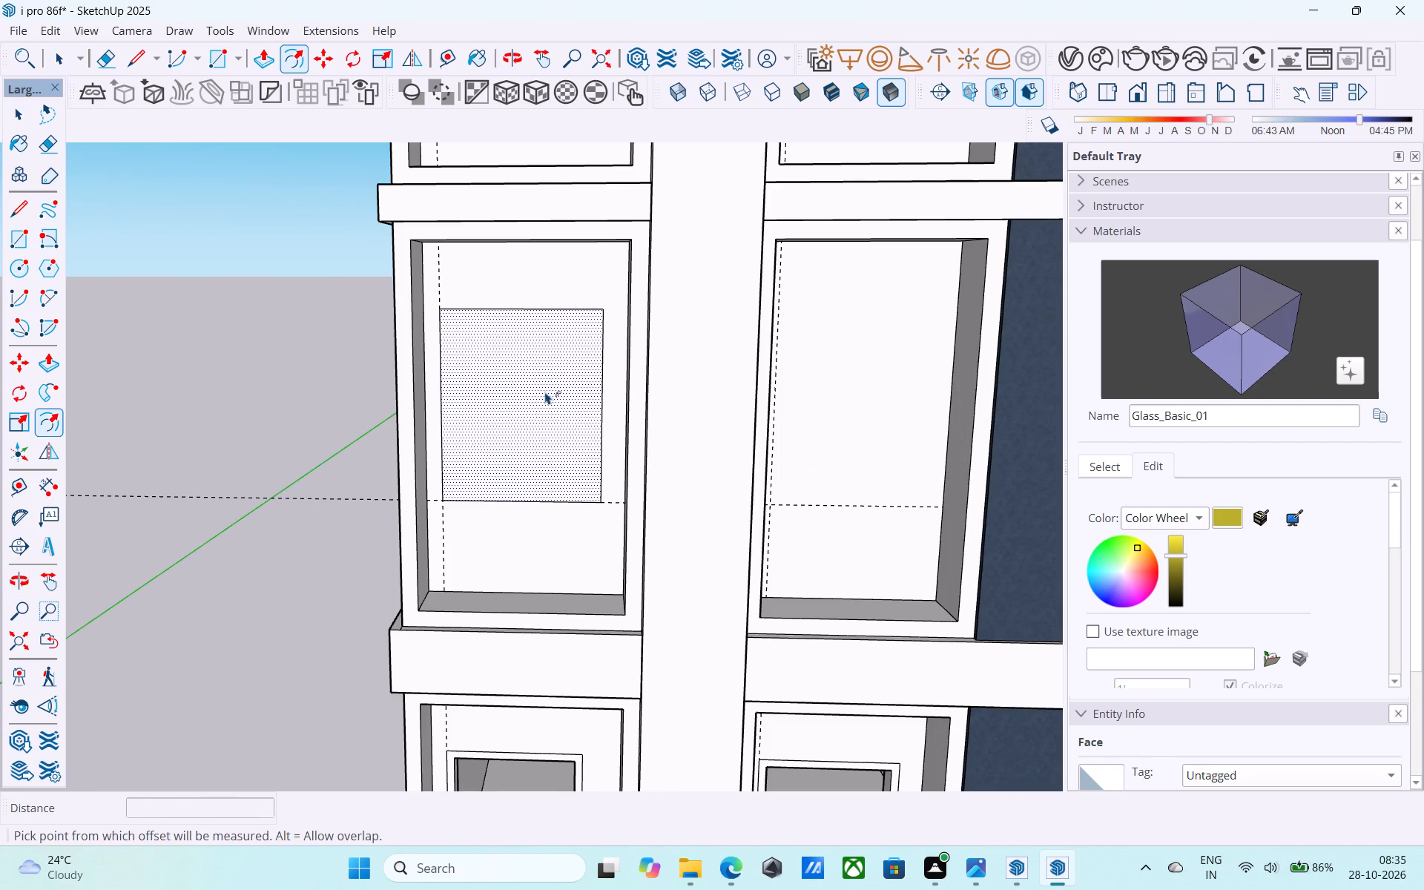
type("3\"")
key("Return")
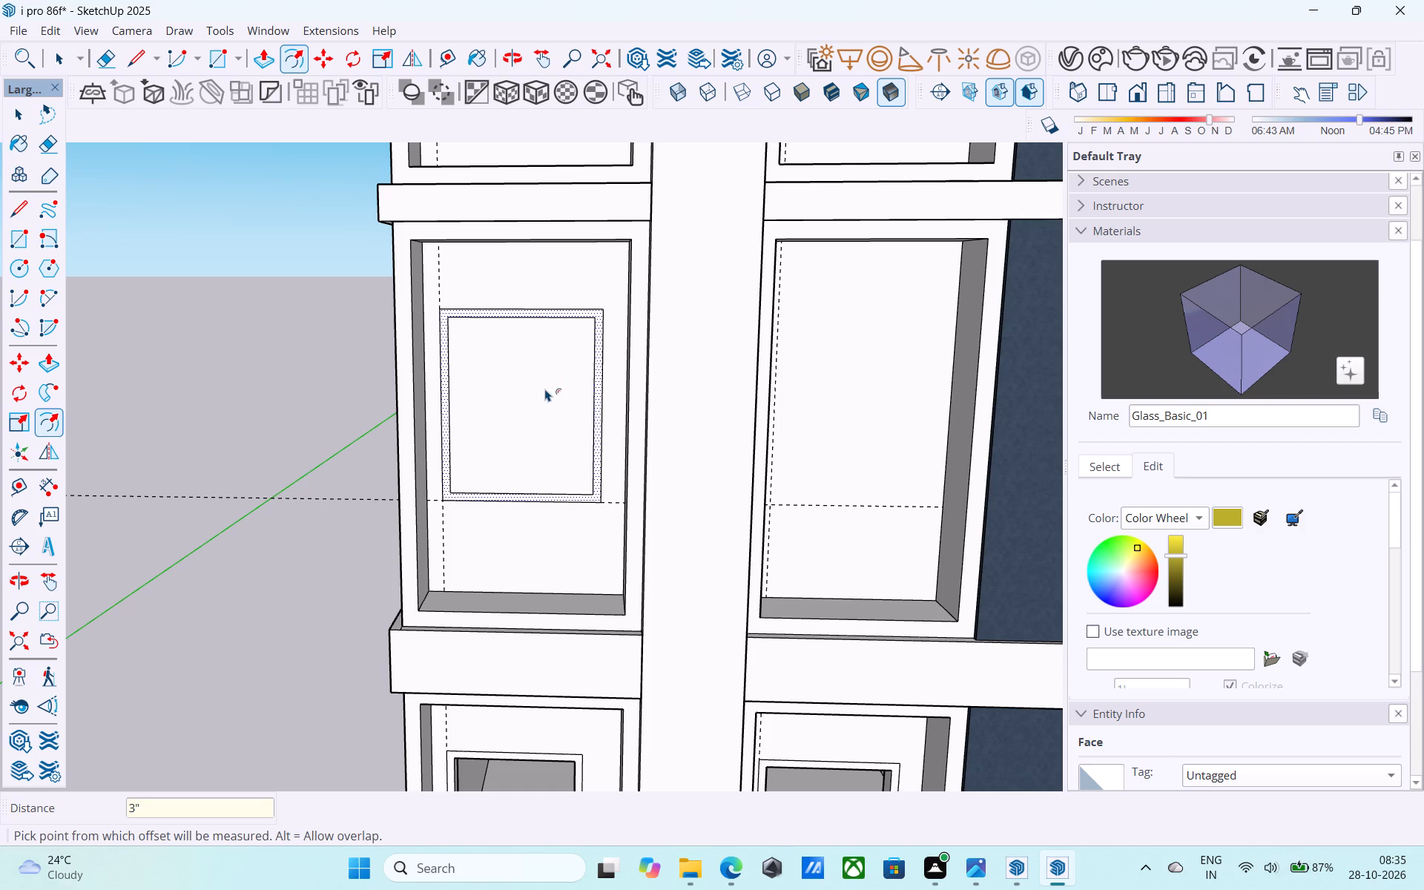
key("space")
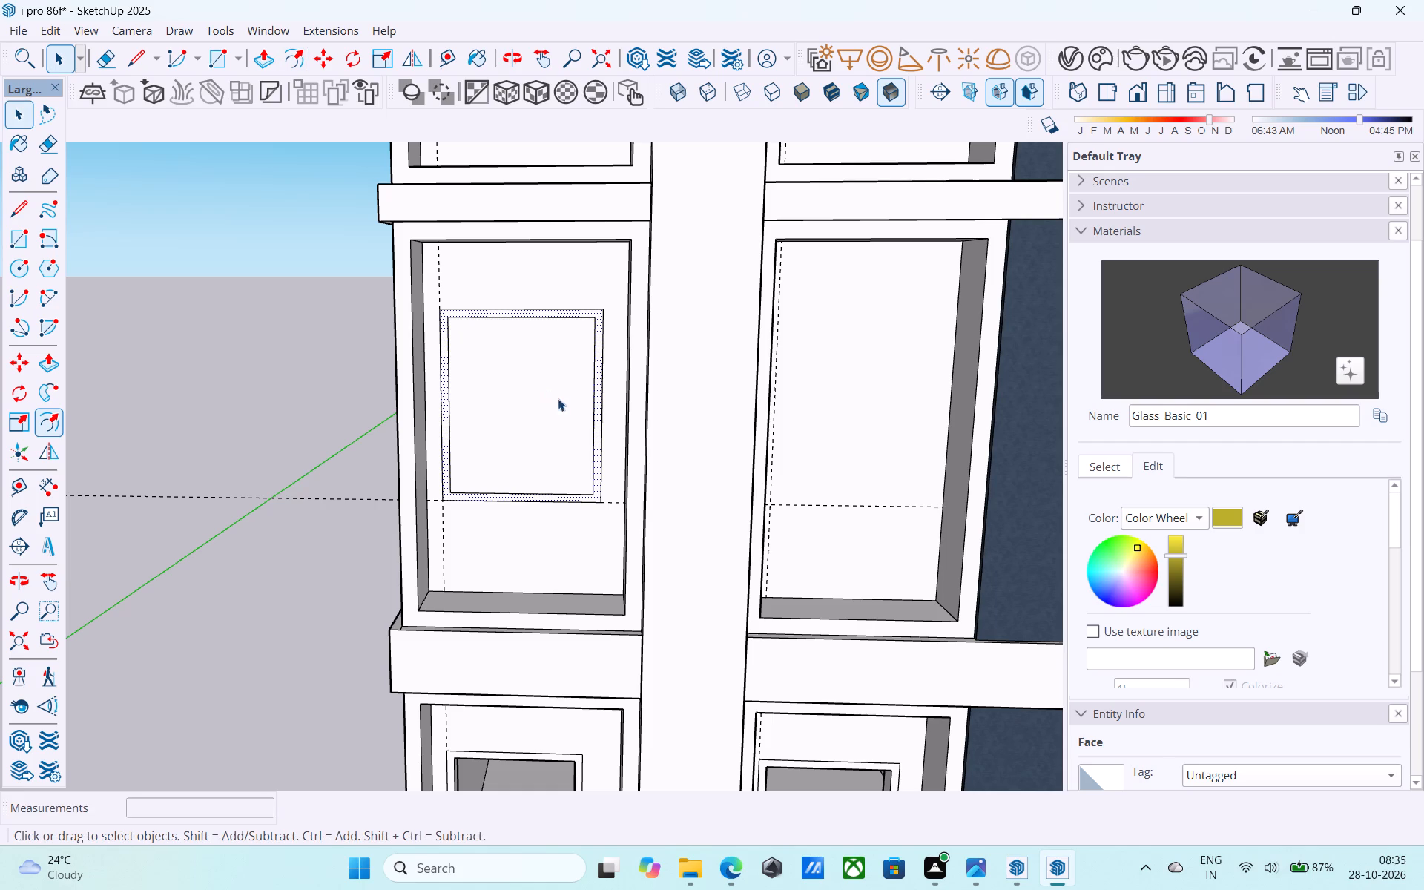
Copy the first-floor window frame from its lower corner to the guide intersections in the second-floor and top-floor panels directly above.
scroll(472, 501, "down", 5)
scroll(465, 487, "up", 4)
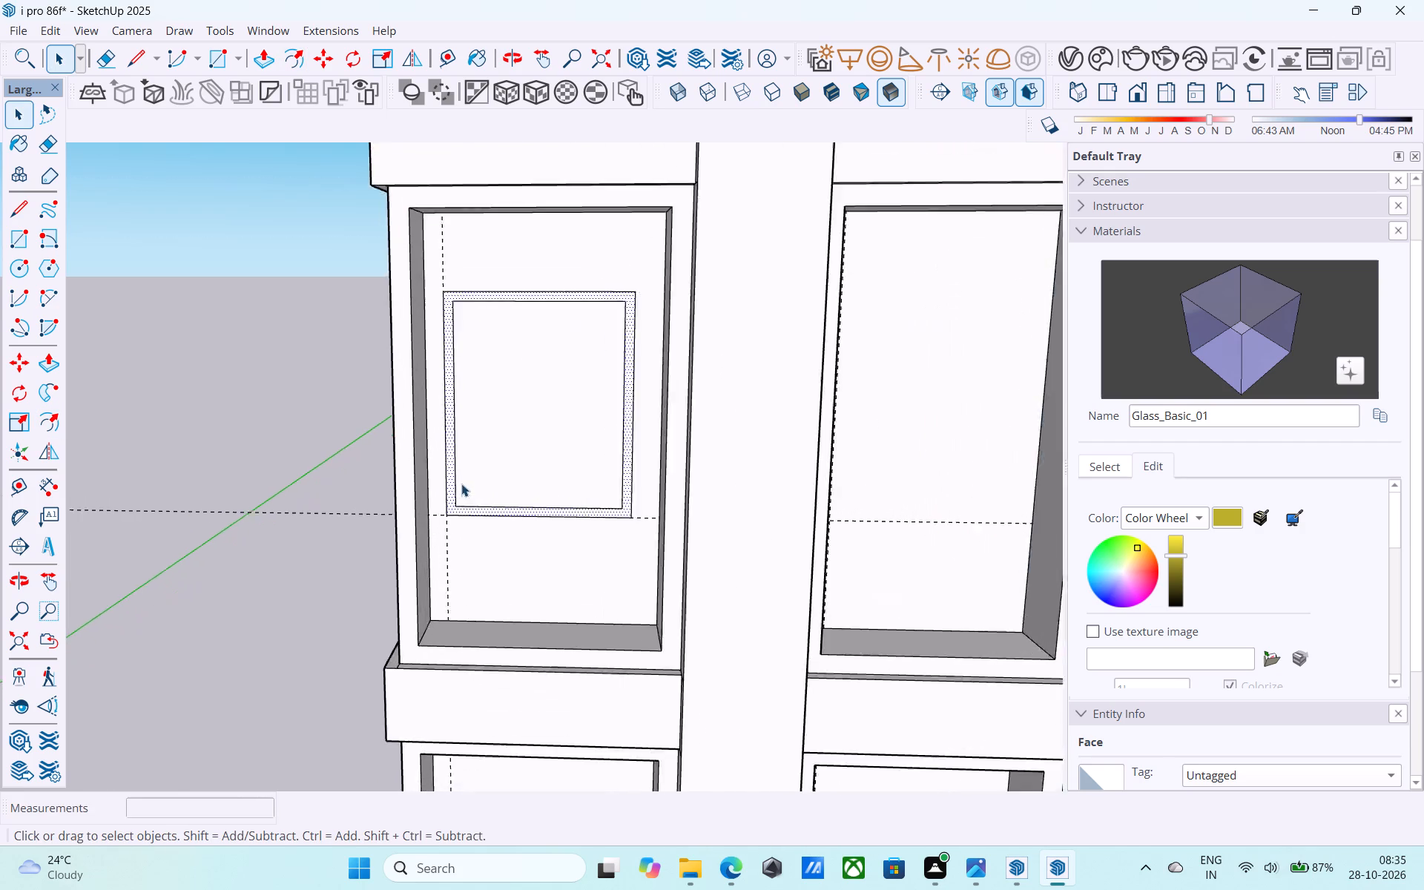
scroll(461, 484, "up", 6)
key("m")
scroll(442, 527, "up", 3)
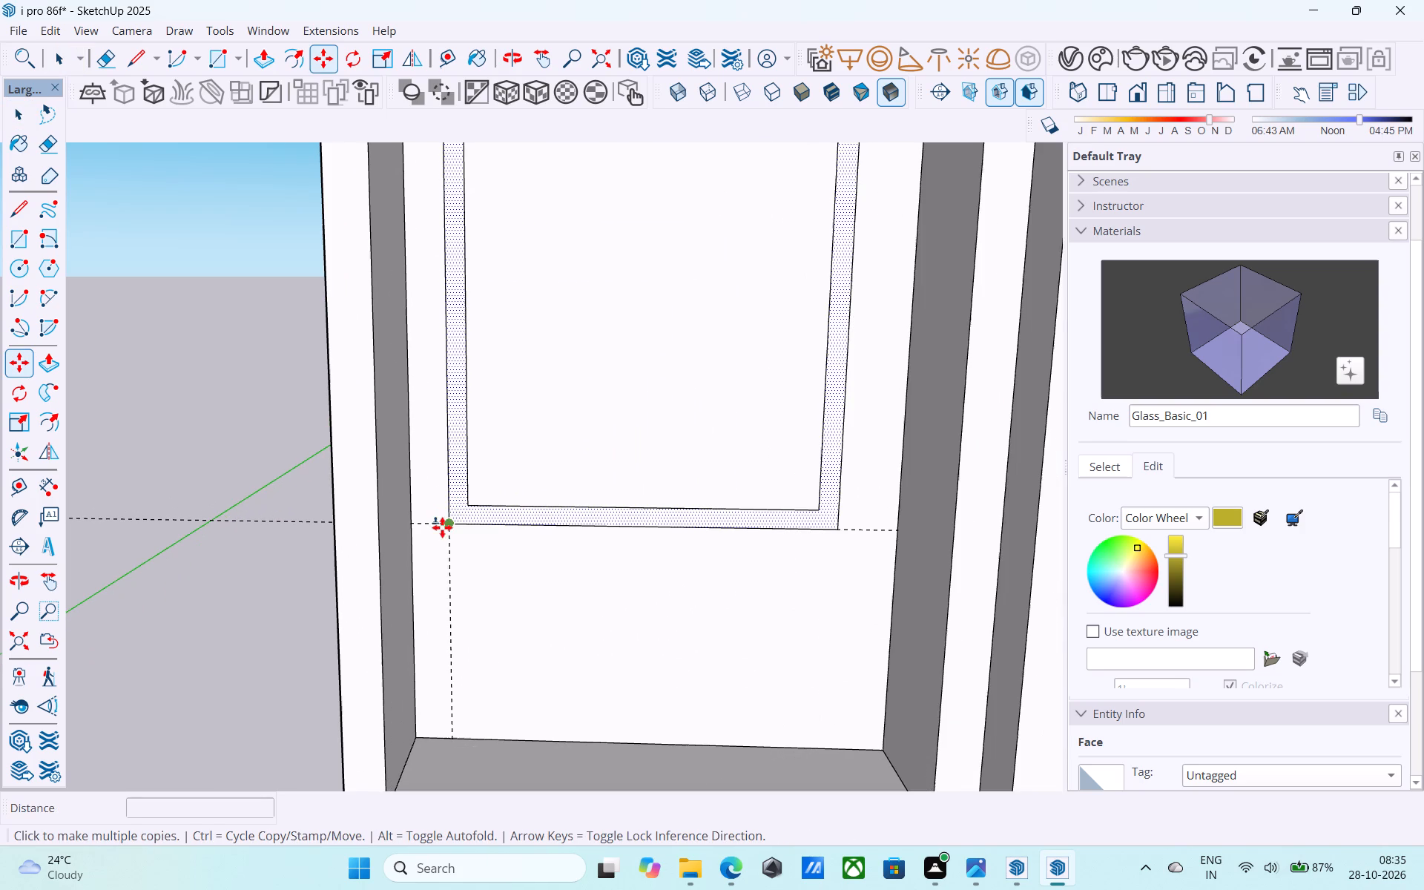
left_click(448, 528)
scroll(448, 528, "up", 1)
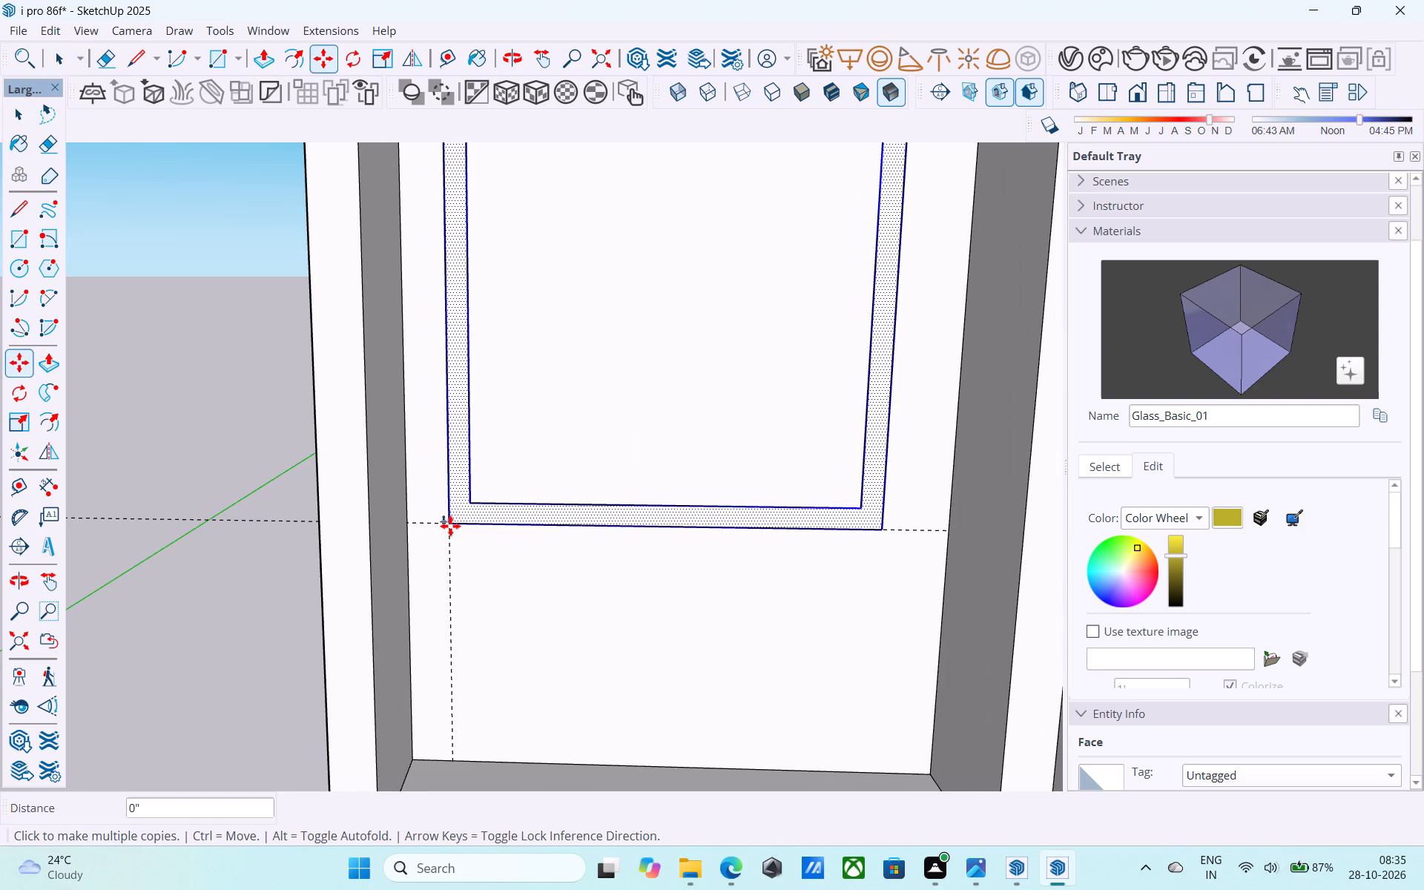
scroll(450, 525, "down", 8)
scroll(530, 342, "down", 4)
middle_click_drag(527, 368, 501, 487, "shift")
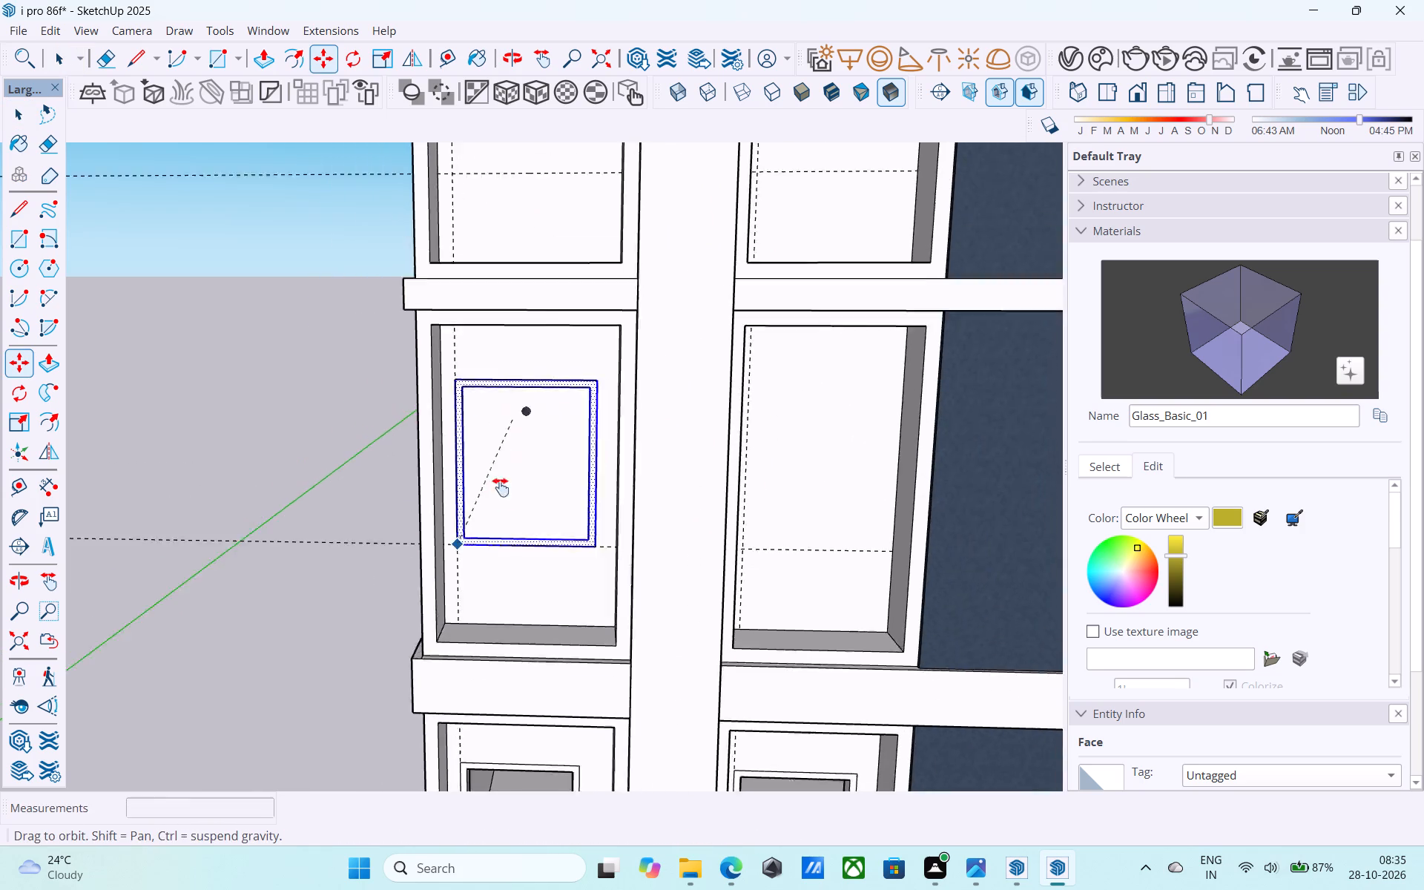
middle_click_drag(501, 487, 489, 685, "shift")
scroll(432, 438, "up", 6)
left_click(432, 413)
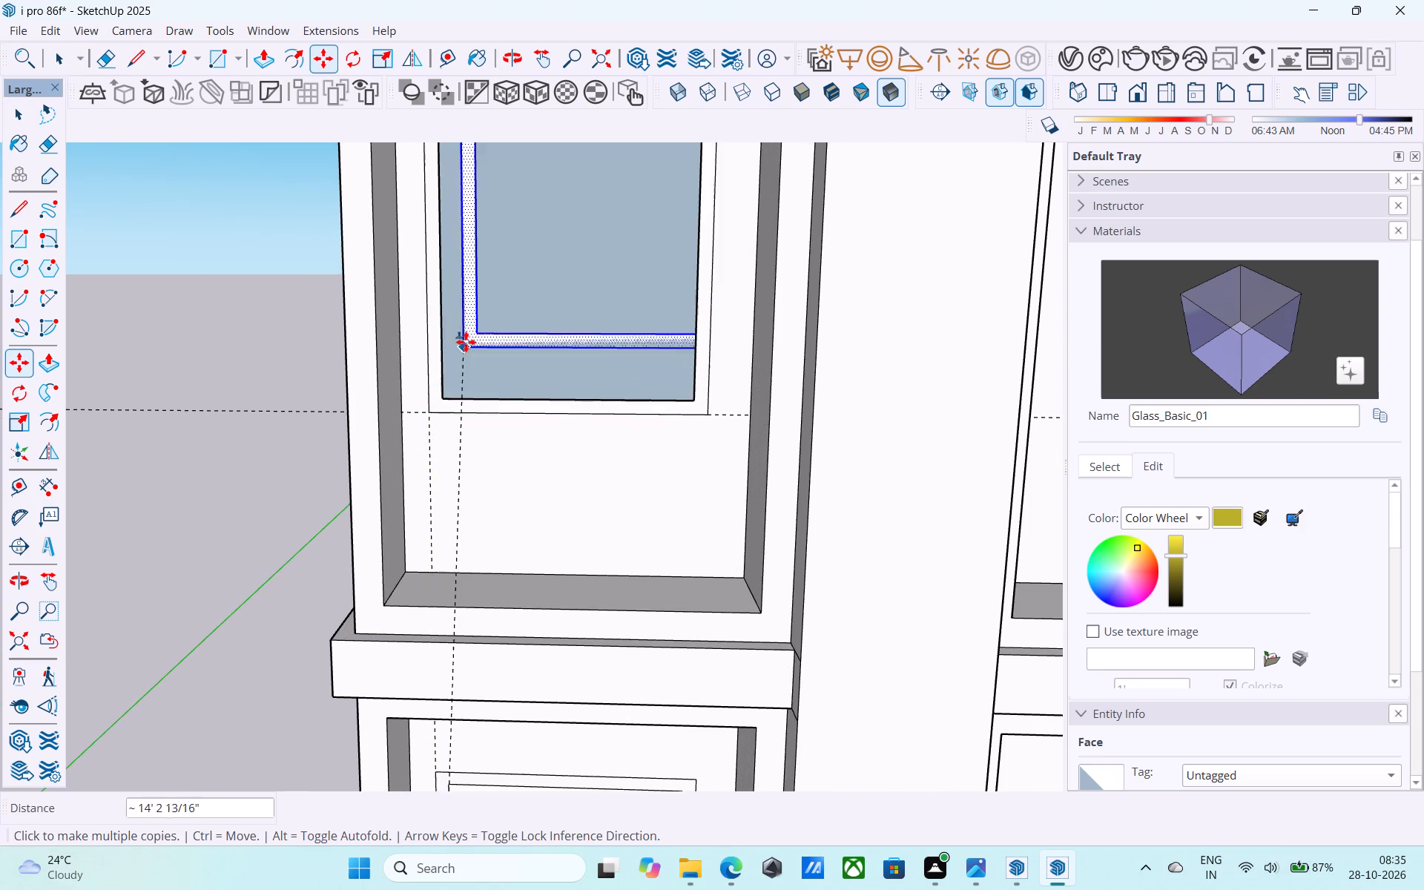
scroll(466, 341, "down", 13)
middle_click_drag(471, 389, 478, 649)
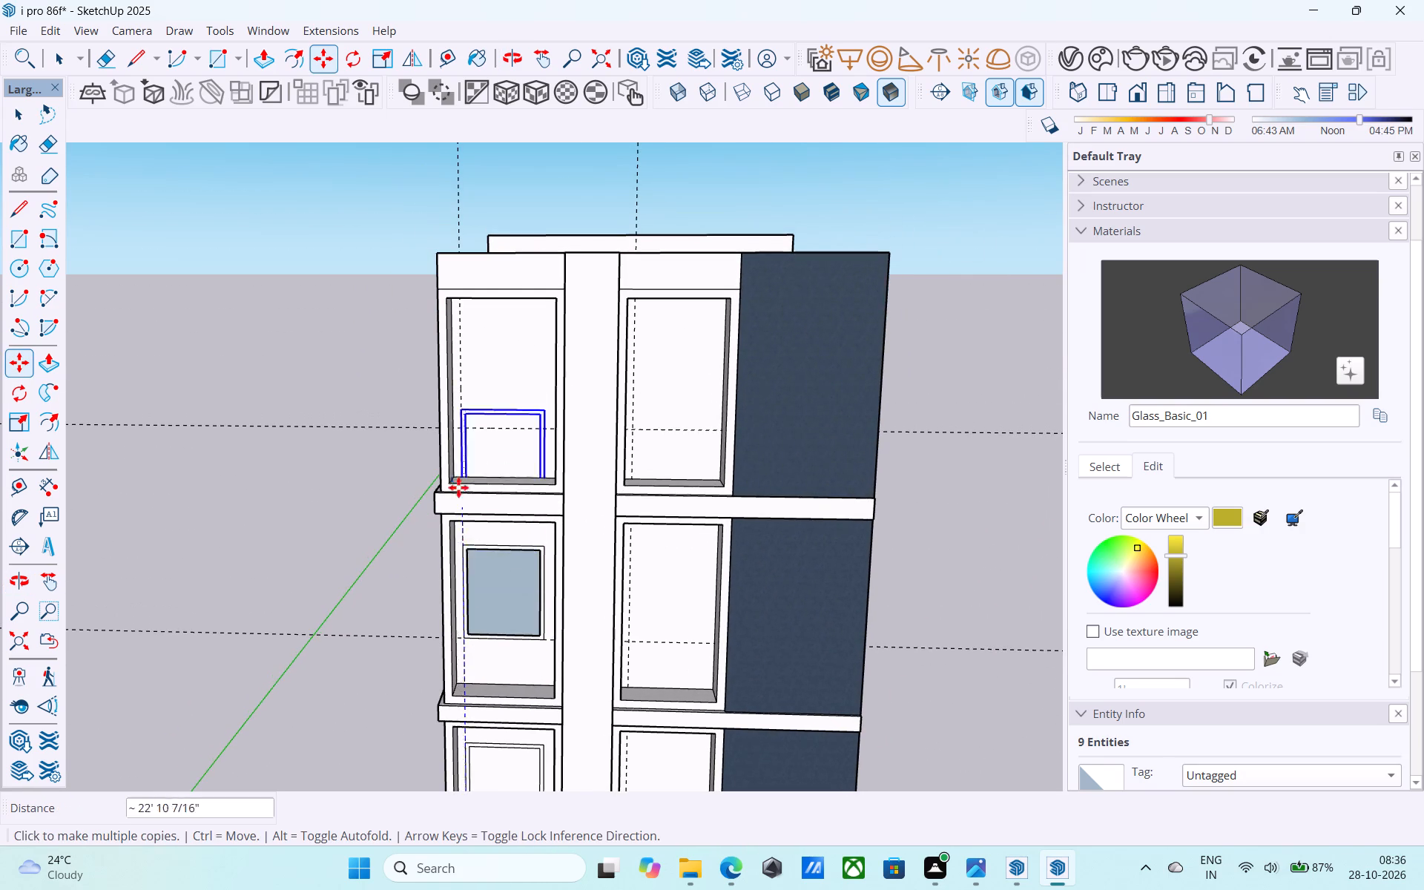
scroll(462, 460, "up", 5)
left_click(469, 406)
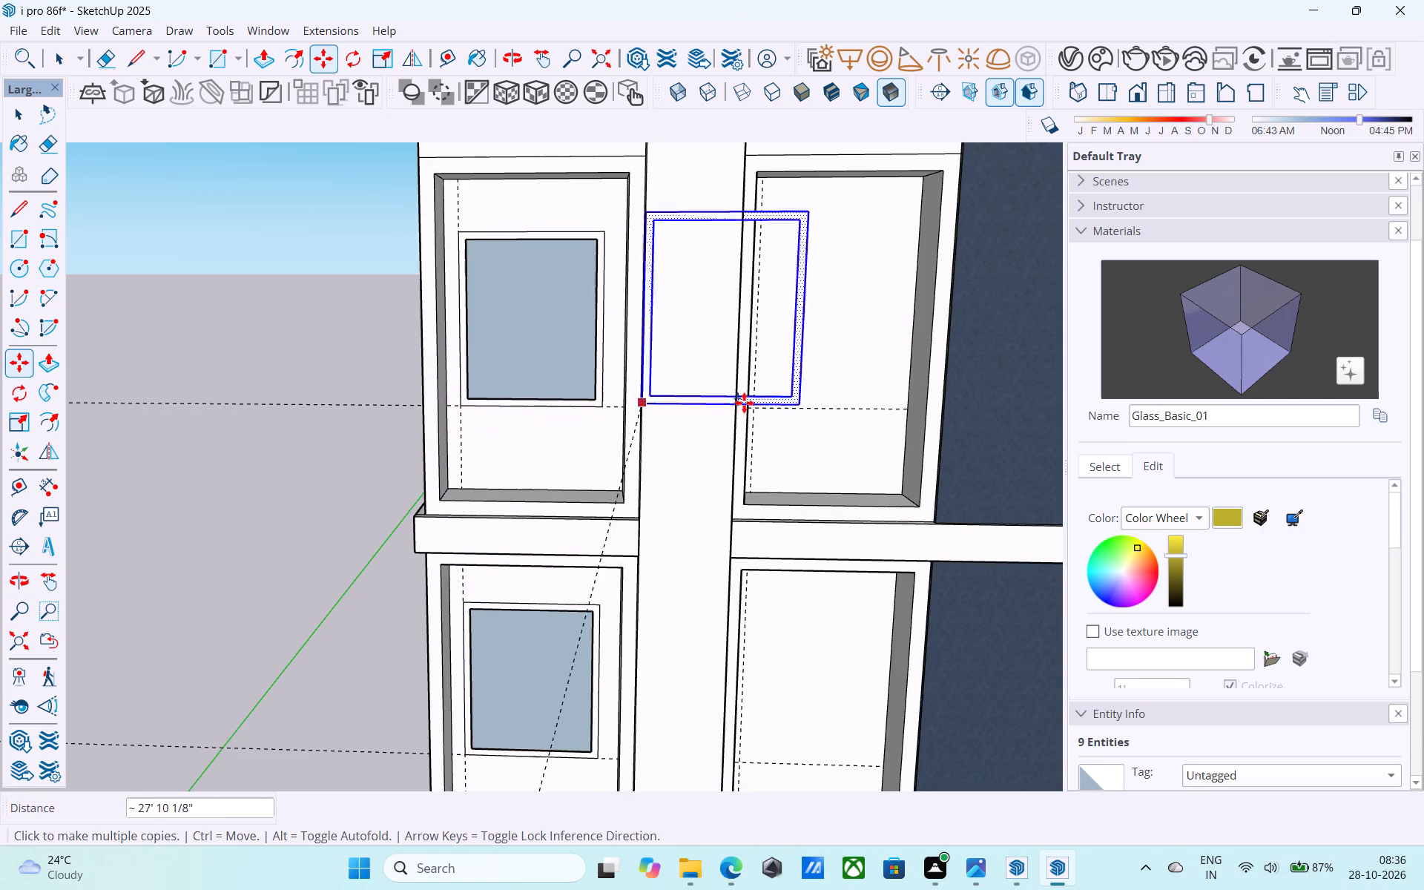
Copy the window frame to the guide intersections in the top-, second- and first-floor panels beside the blue wall.
middle_click_drag(780, 400, 546, 409, "shift")
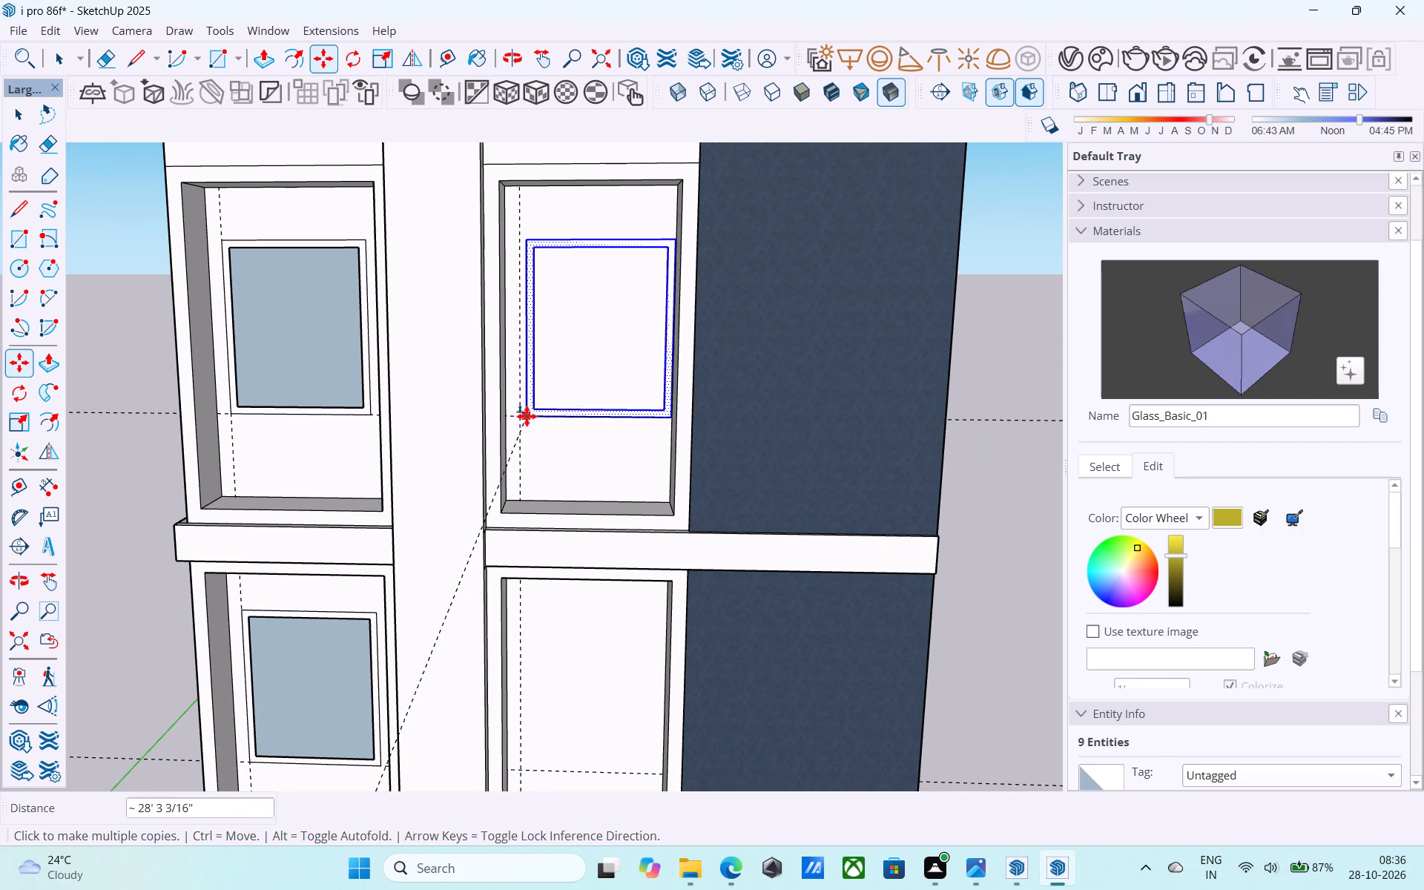
left_click(524, 416)
scroll(523, 426, "down", 5)
middle_click_drag(530, 643, 520, 441)
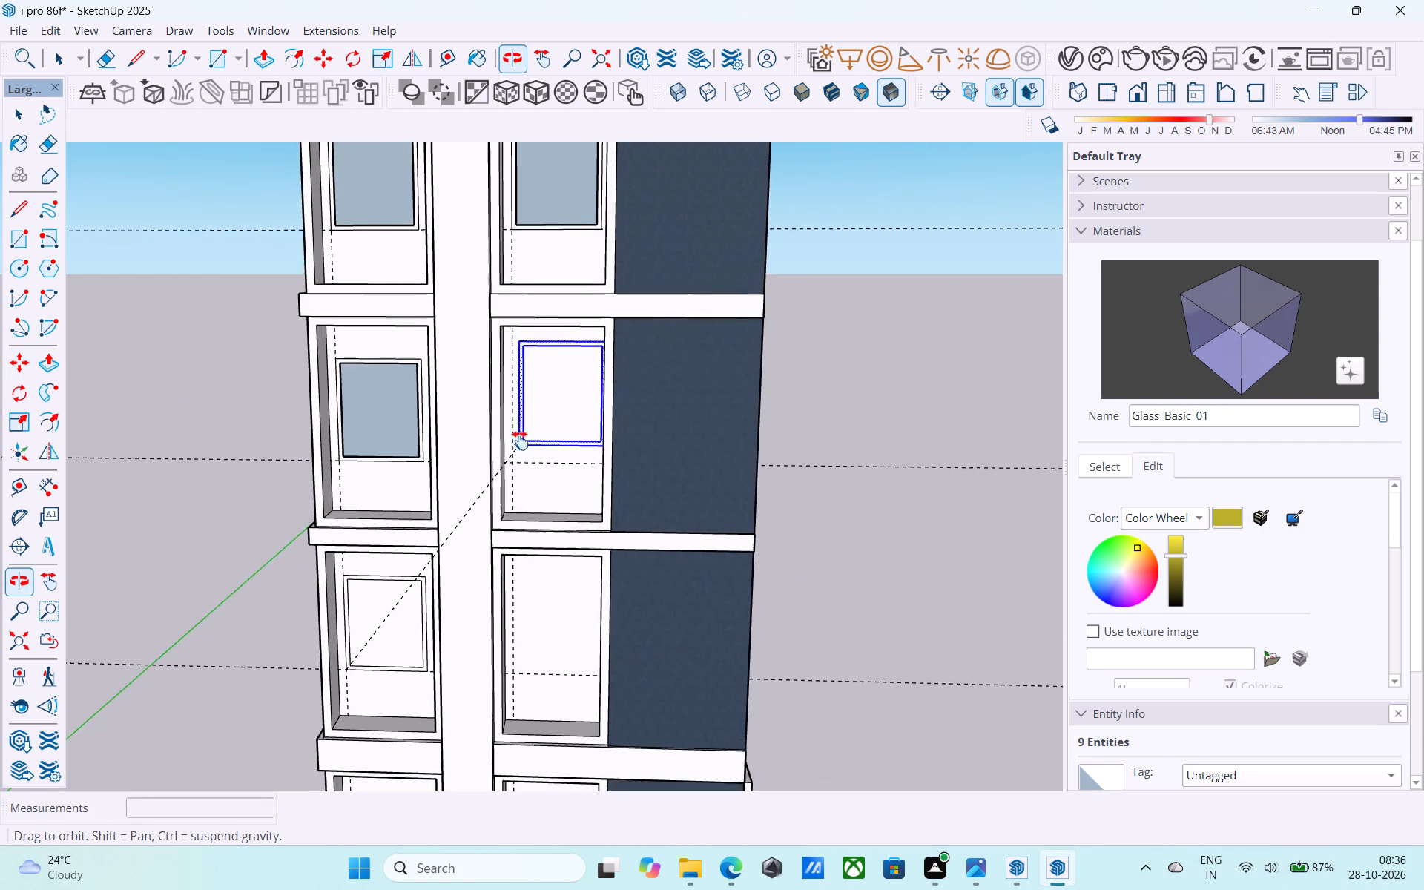
middle_click_drag(520, 441, 520, 440)
scroll(520, 440, "up", 8)
left_click(505, 476)
scroll(505, 475, "down", 5)
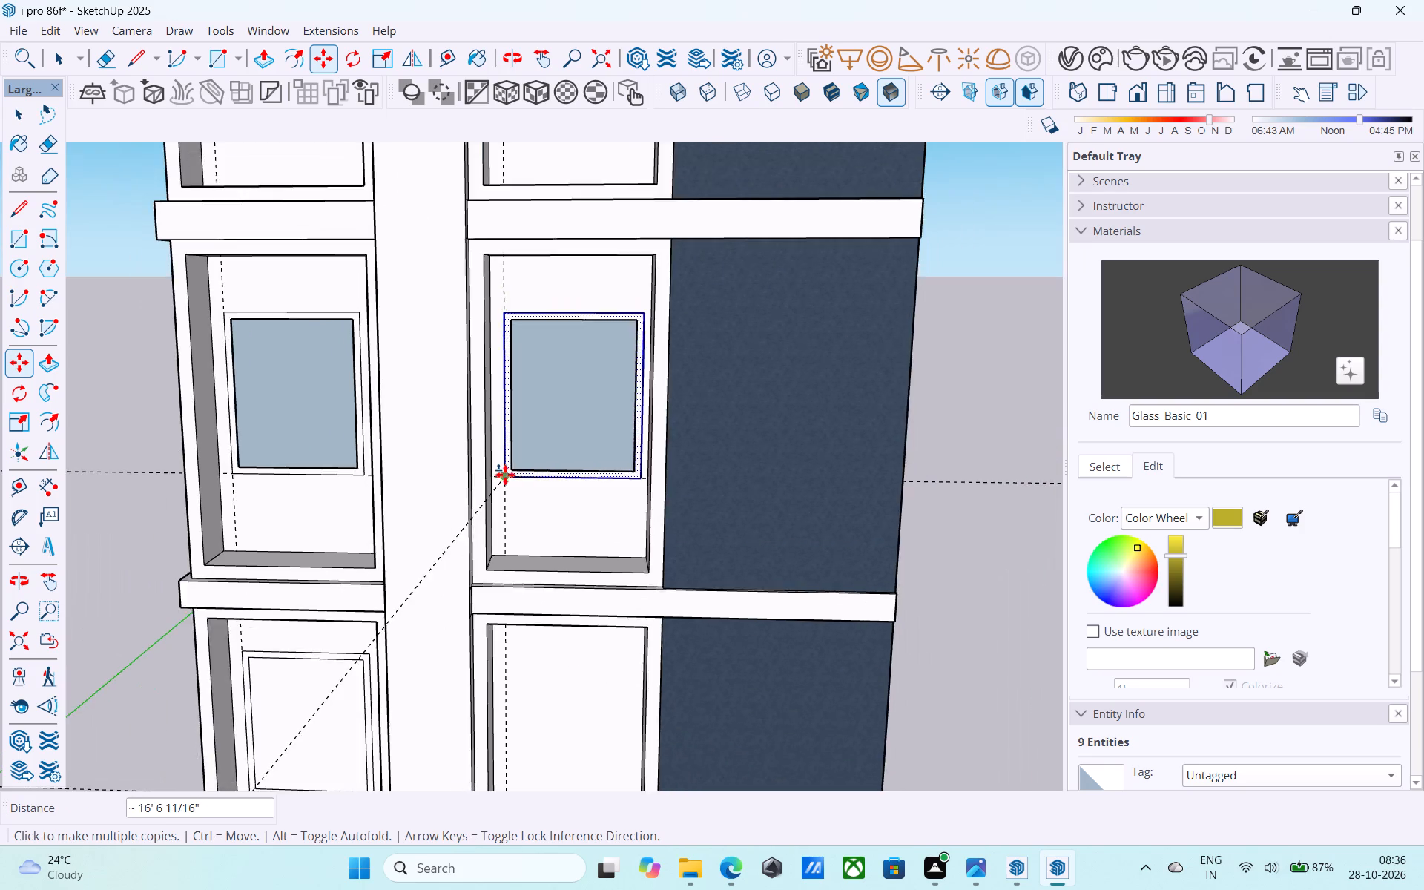
scroll(505, 475, "down", 4)
middle_click_drag(498, 636, 501, 394)
scroll(530, 432, "up", 7)
left_click(491, 502)
scroll(491, 504, "down", 5)
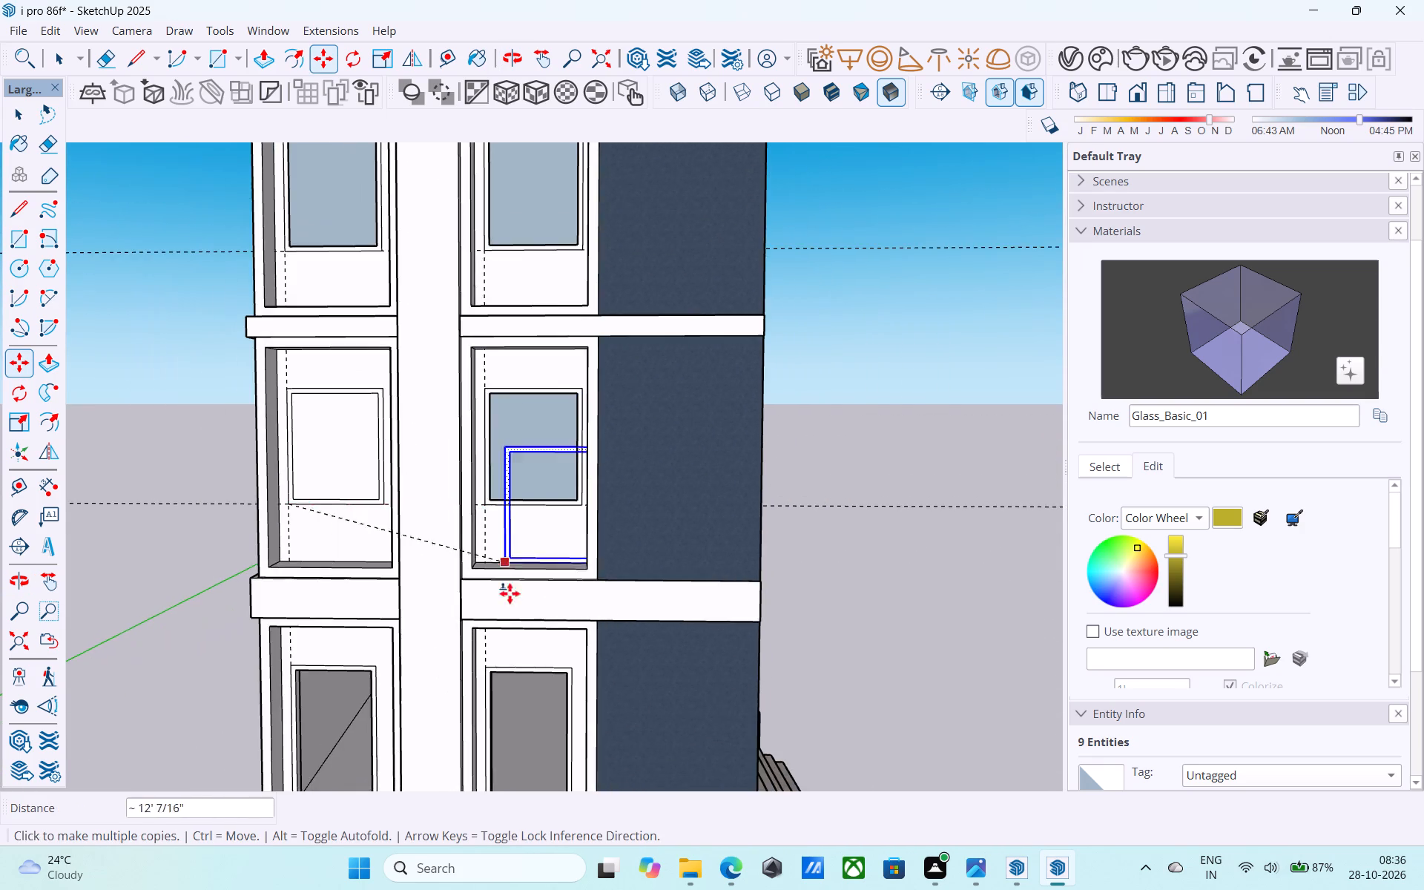
middle_click_drag(512, 615, 510, 568)
scroll(485, 483, "down", 5)
middle_click_drag(485, 483, 498, 538)
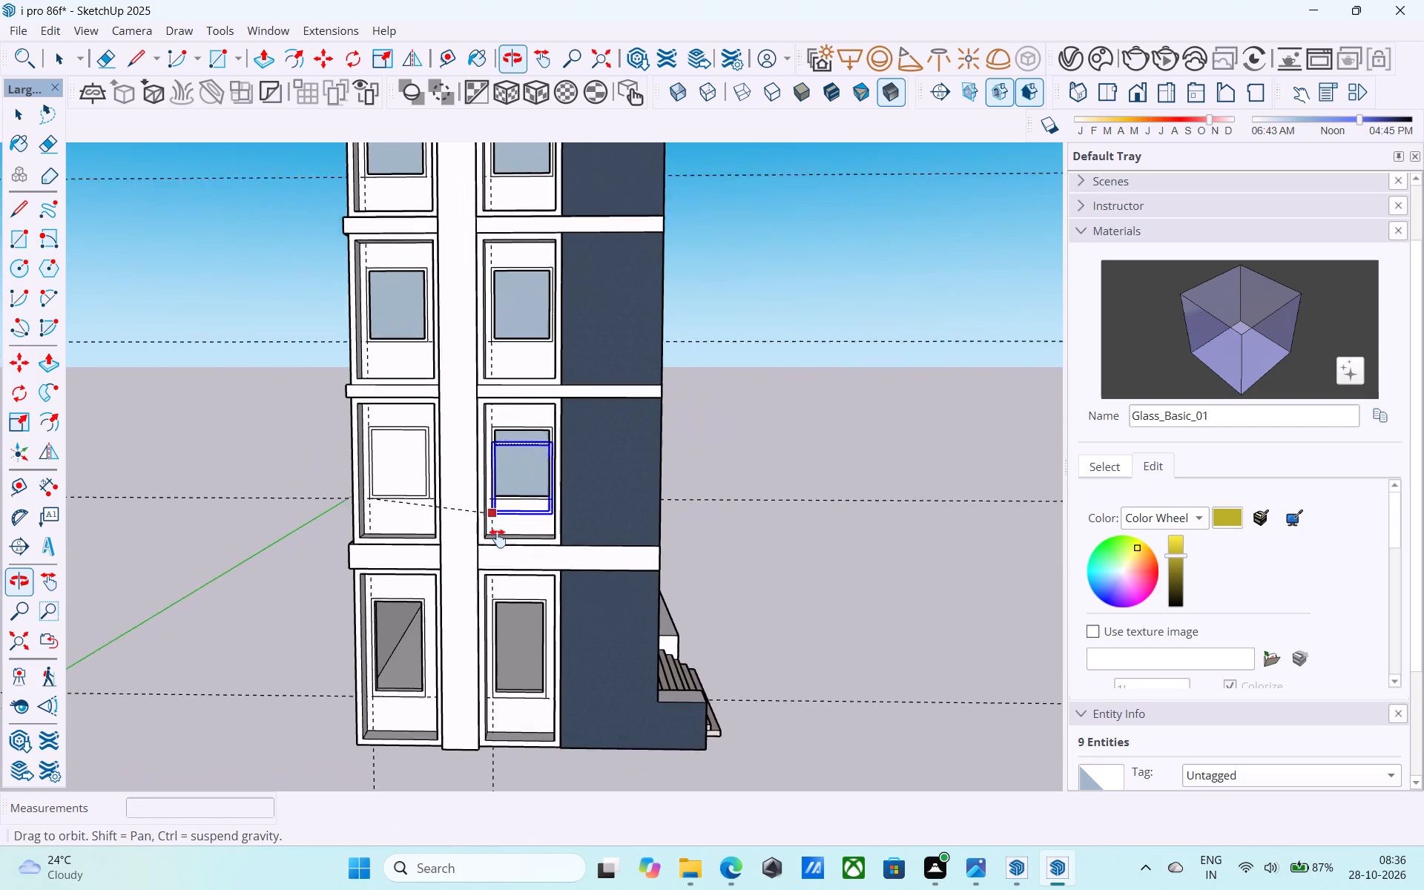
middle_click_drag(498, 538, 578, 574)
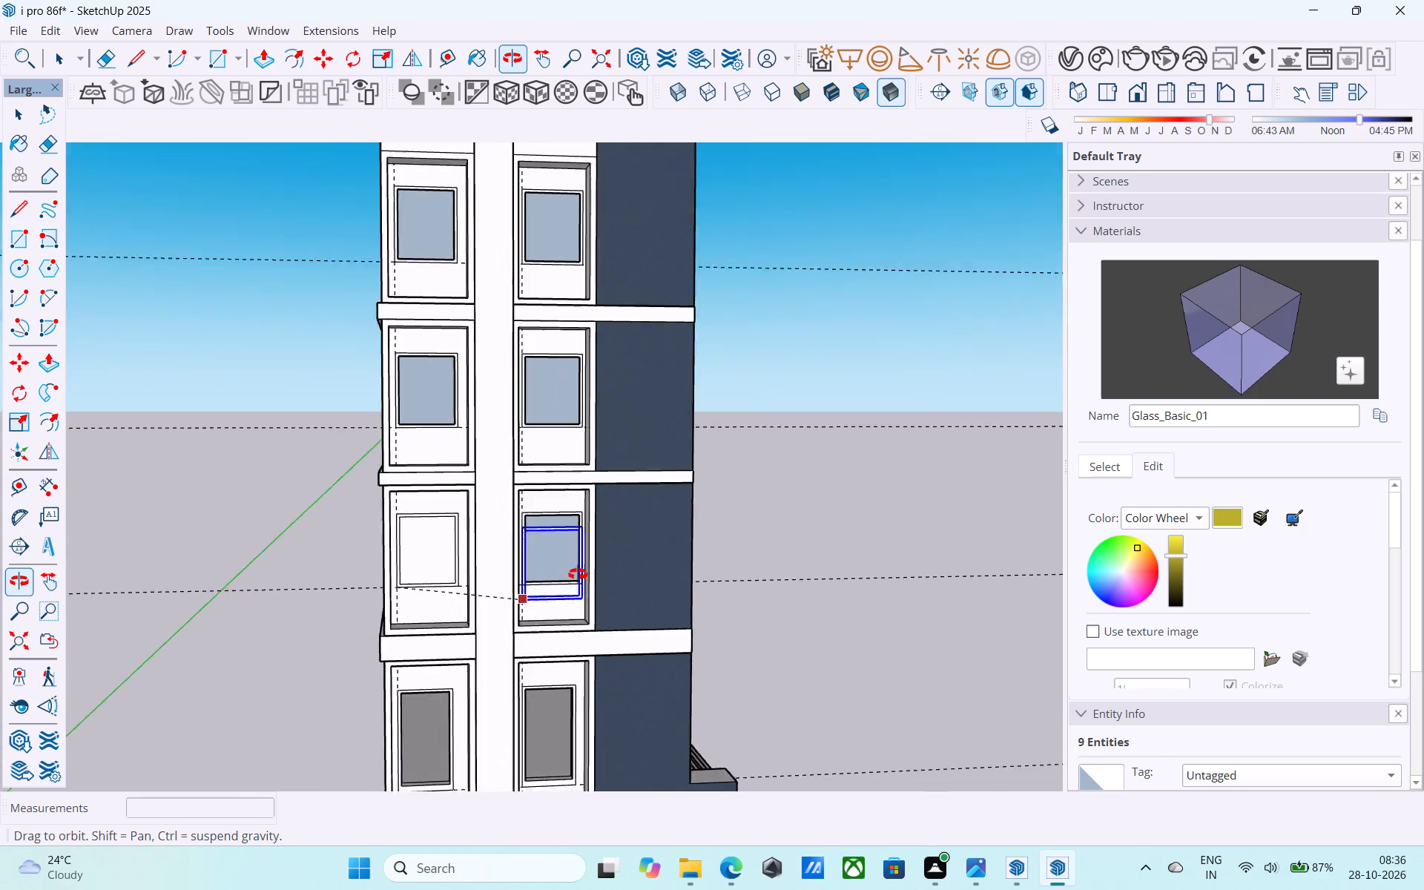
middle_click_drag(578, 574, 423, 627)
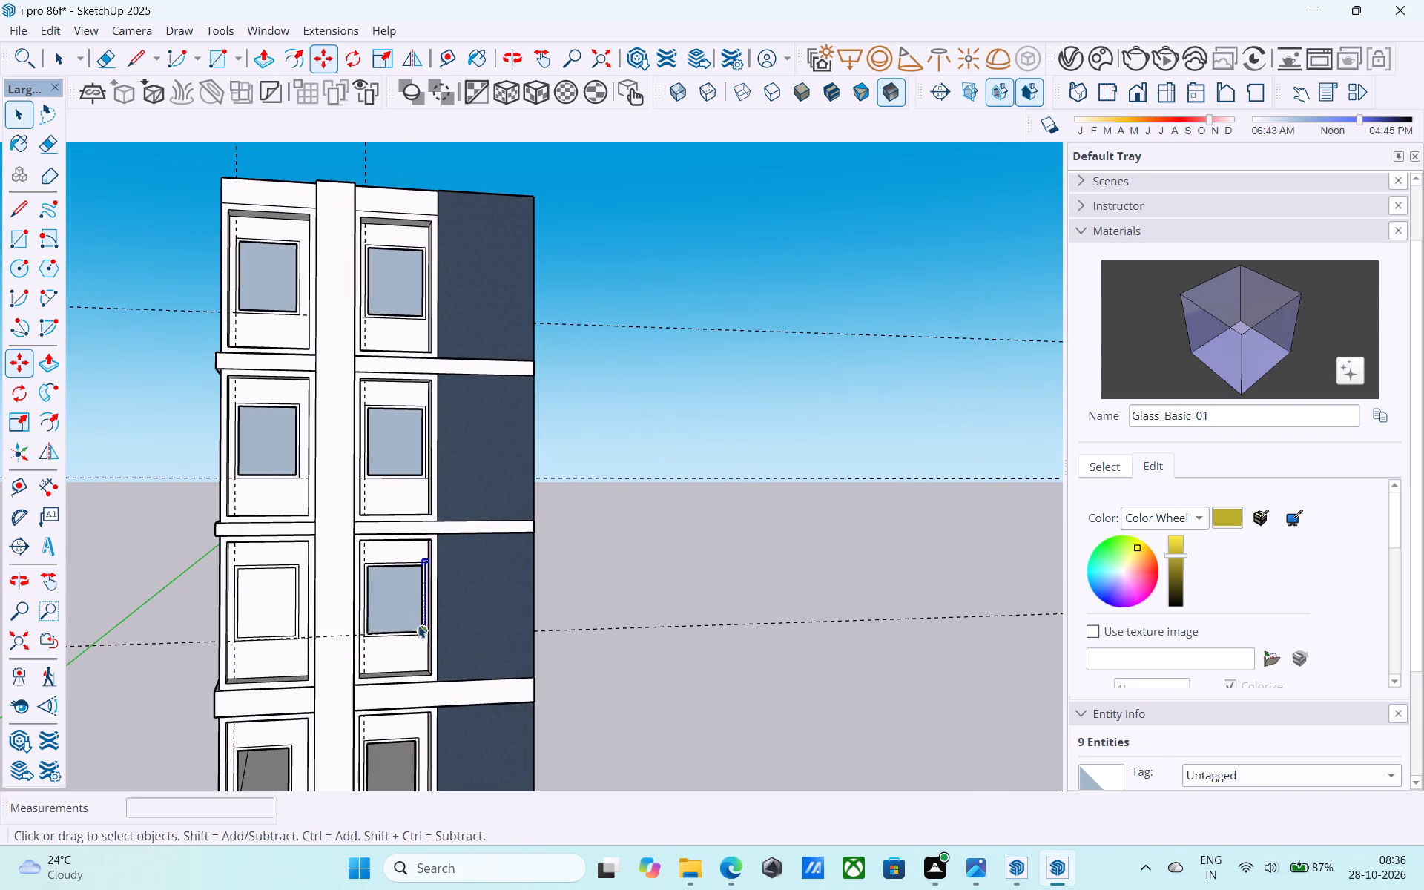
key("space")
Draw 4'6" by 5'6" pane rectangles inside the first-floor frame beside the blue wall and both second-floor frames.
middle_click_drag(418, 623, 287, 633)
key("r")
scroll(300, 592, "up", 13)
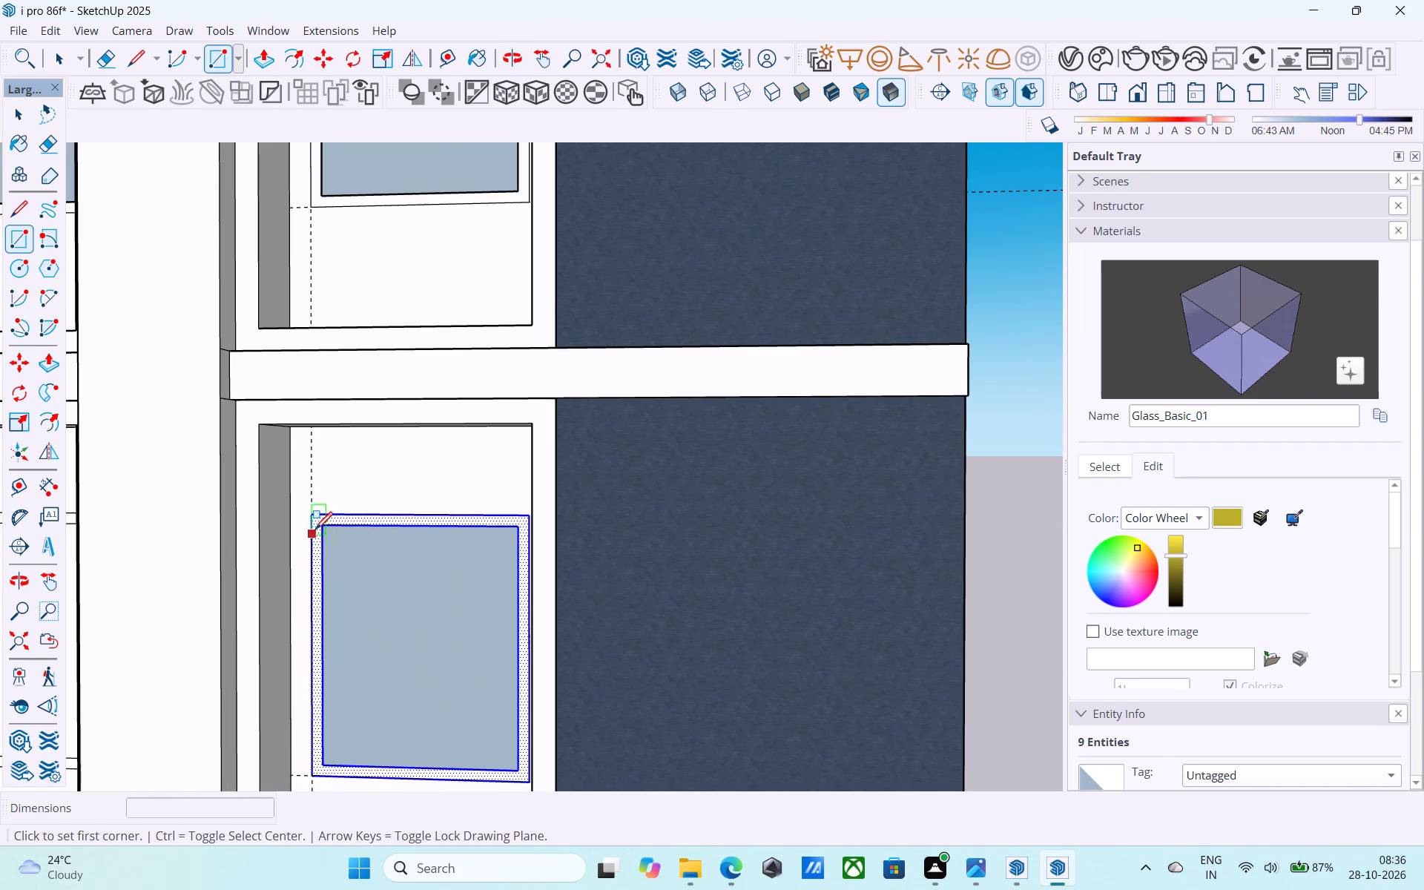
left_click(327, 530)
scroll(441, 664, "down", 2)
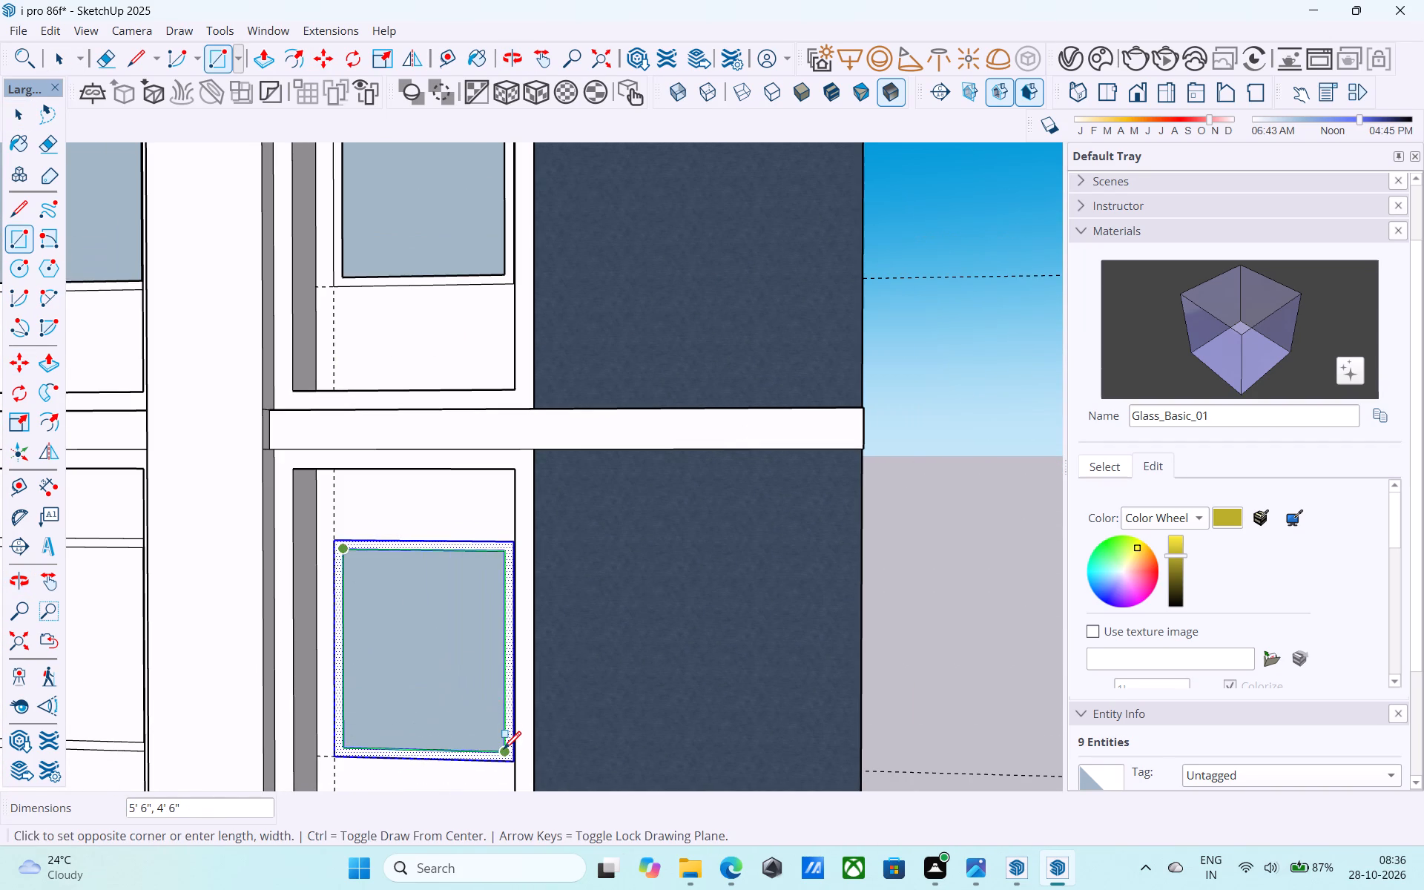
left_click(504, 751)
scroll(497, 750, "down", 6)
scroll(426, 365, "up", 6)
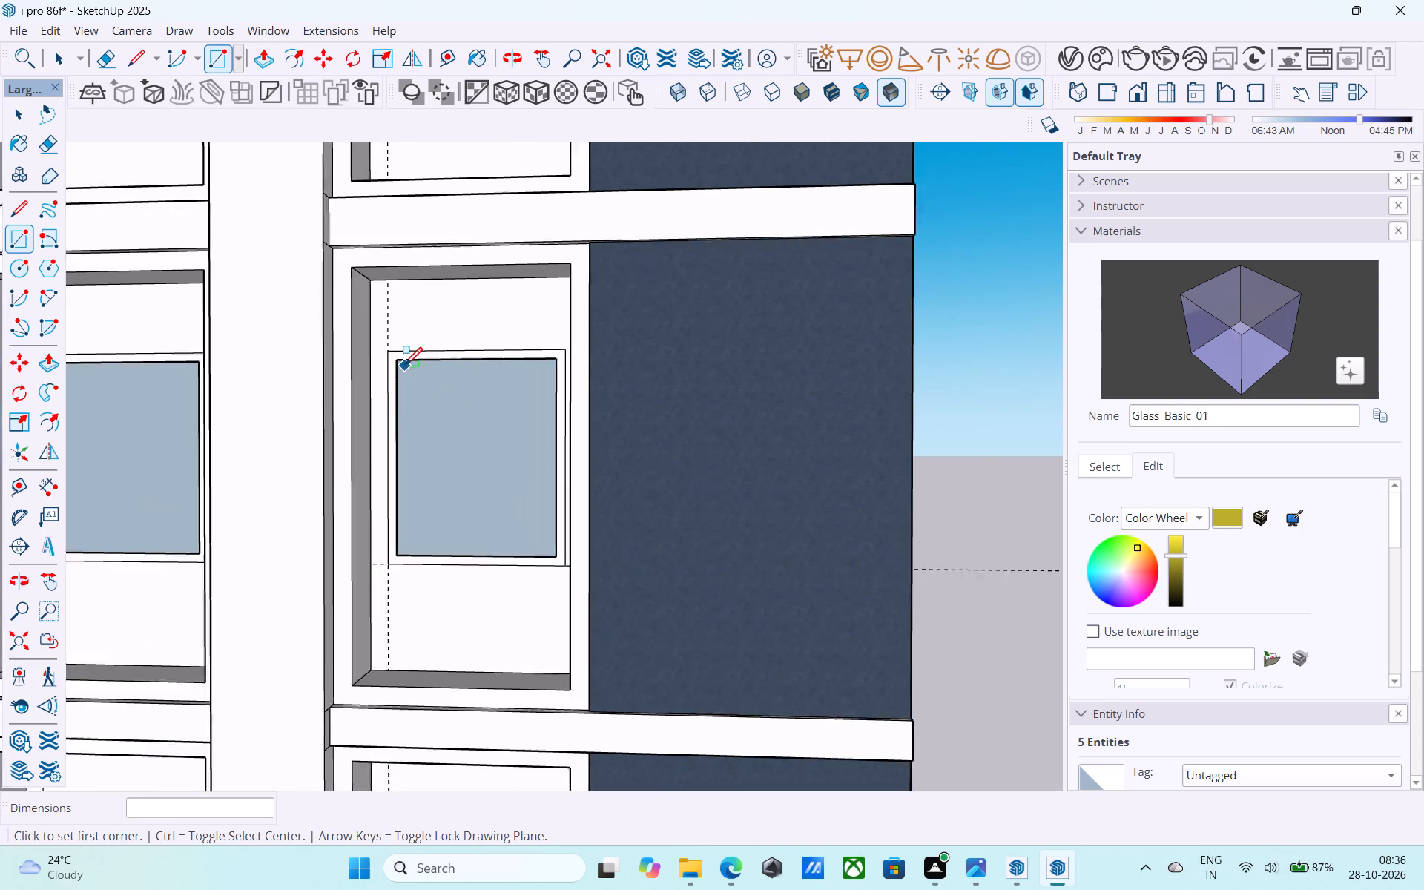
left_click(399, 361)
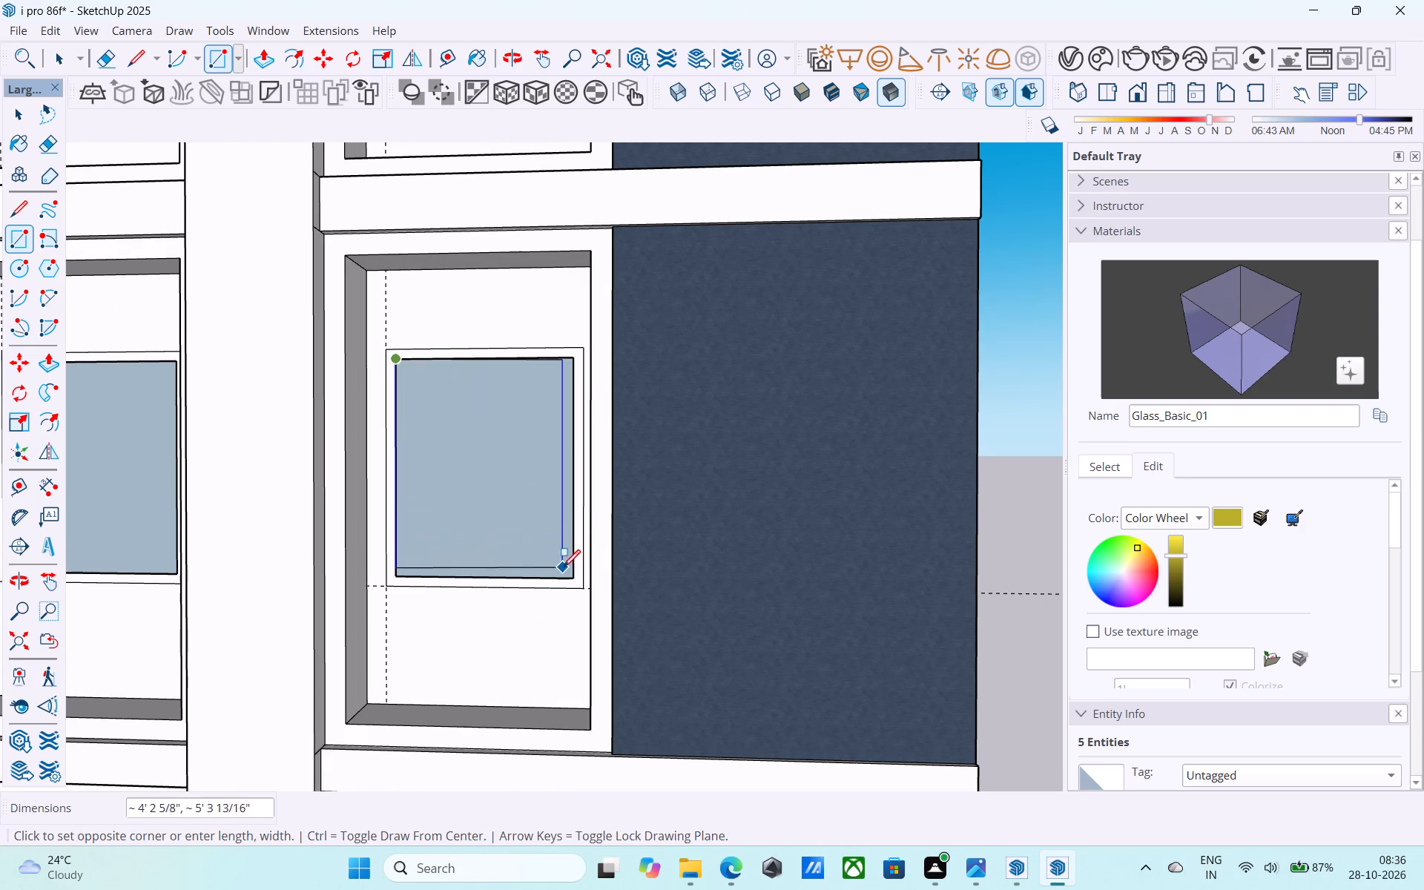
left_click(567, 577)
scroll(564, 576, "down", 3)
scroll(504, 623, "down", 3)
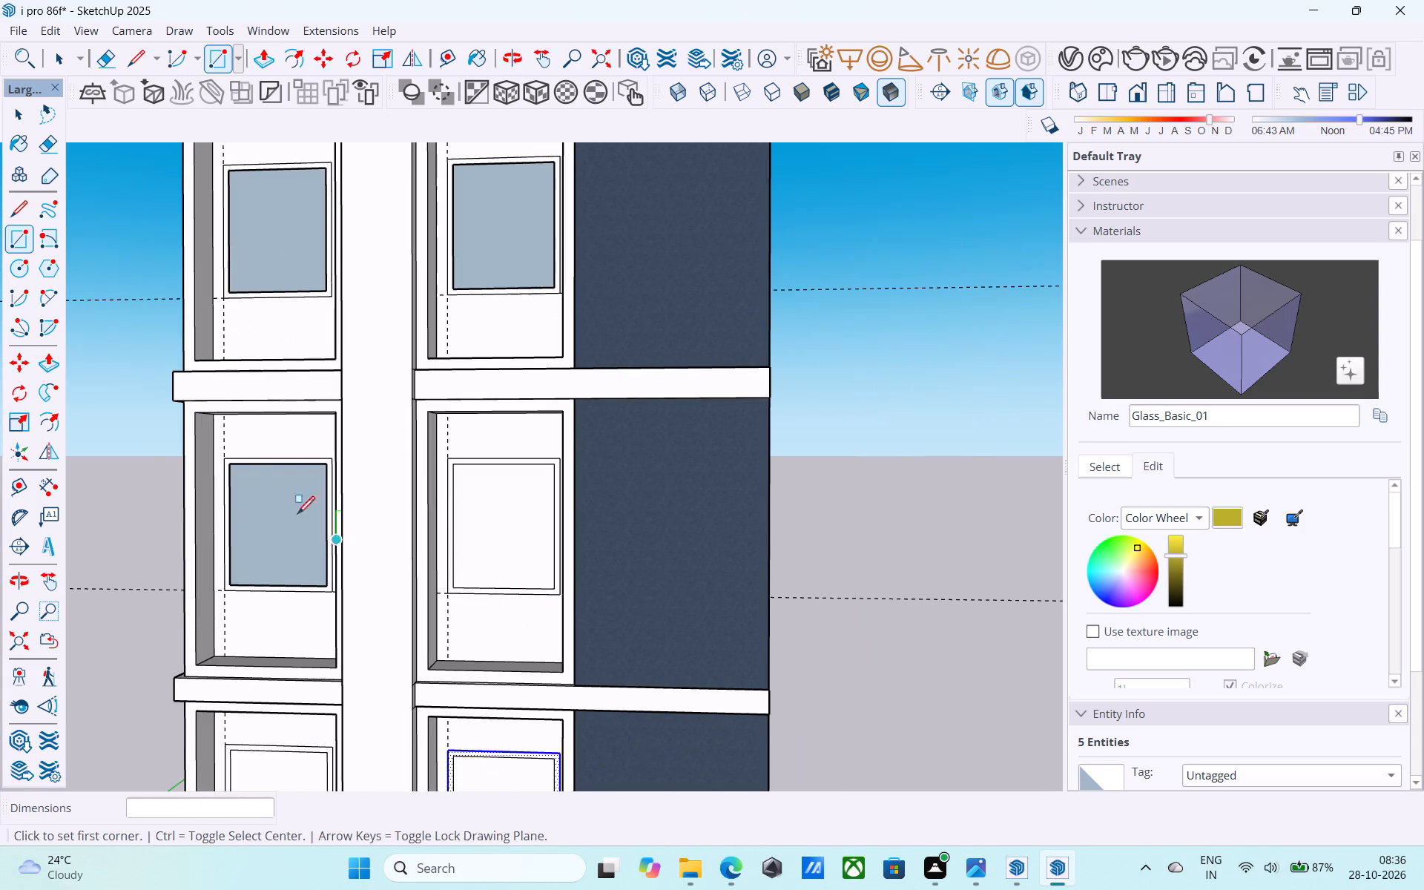
scroll(231, 467, "up", 4)
left_click(231, 465)
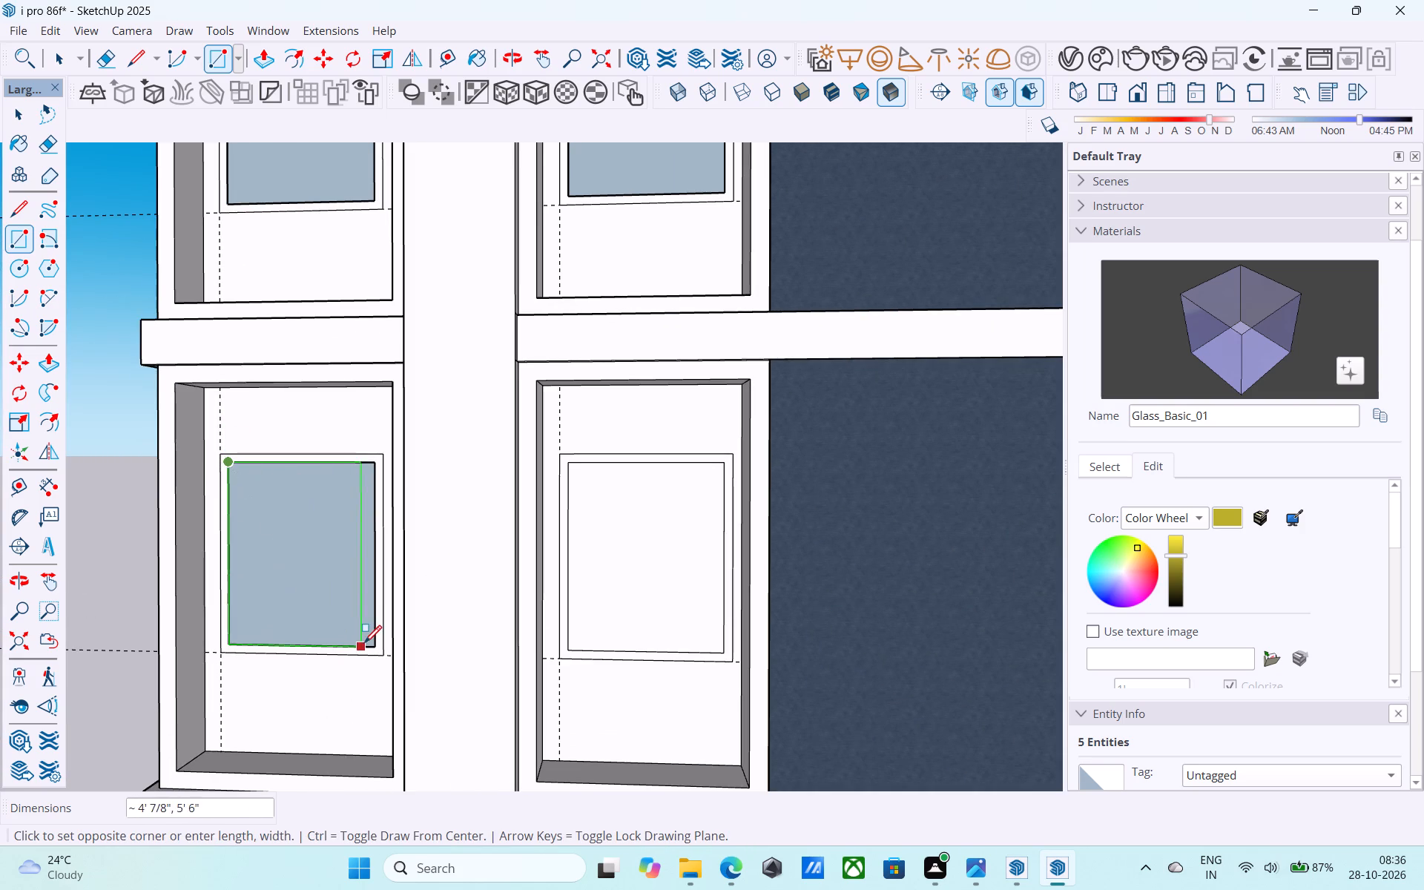
left_click(367, 646)
Draw 4'6" by 5'6" pane rectangles inside both top-floor window frames.
scroll(359, 648, "down", 12)
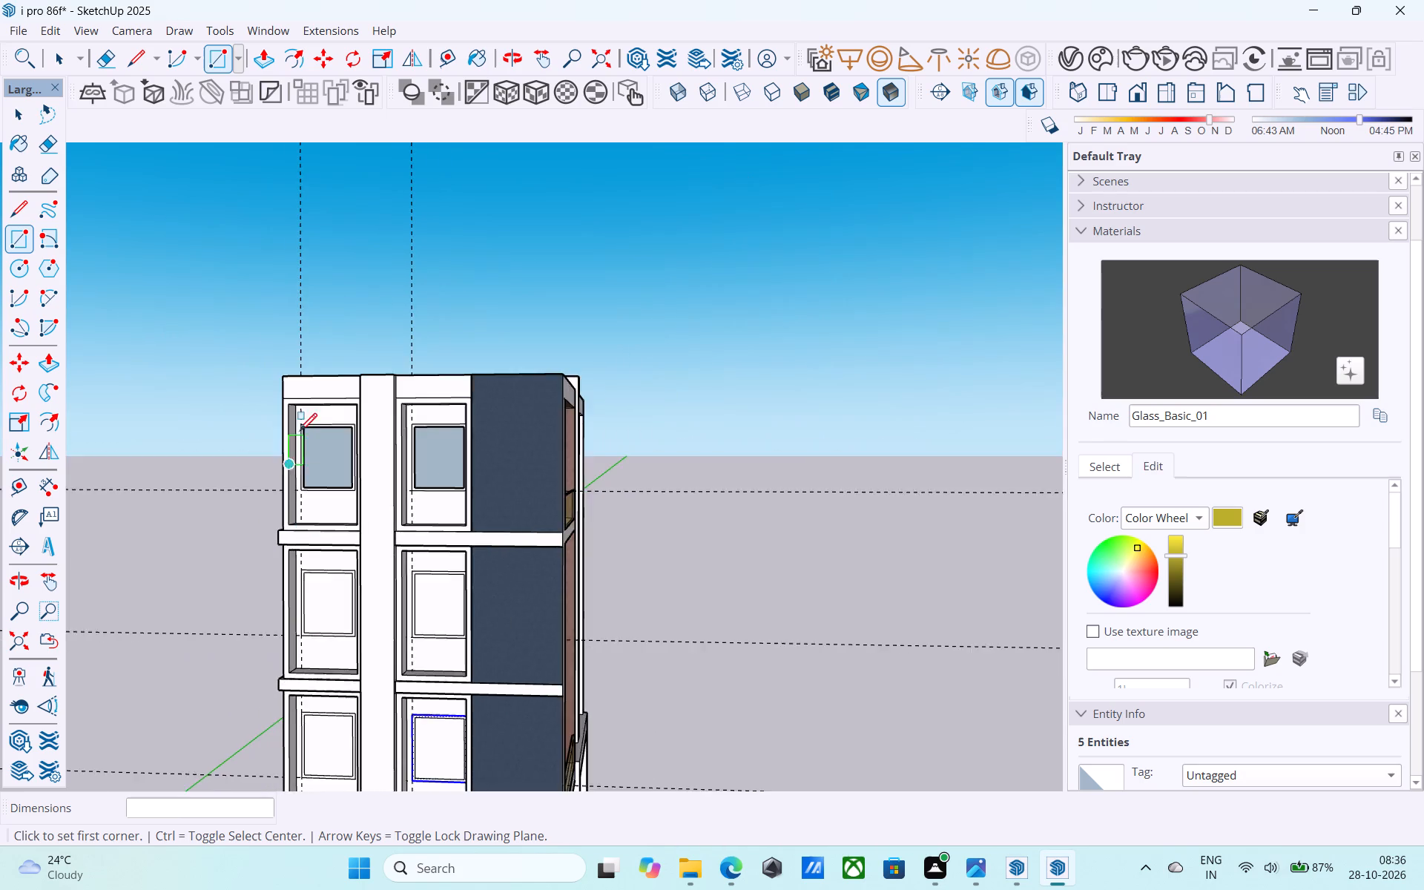
scroll(304, 406, "up", 13)
left_click(306, 464)
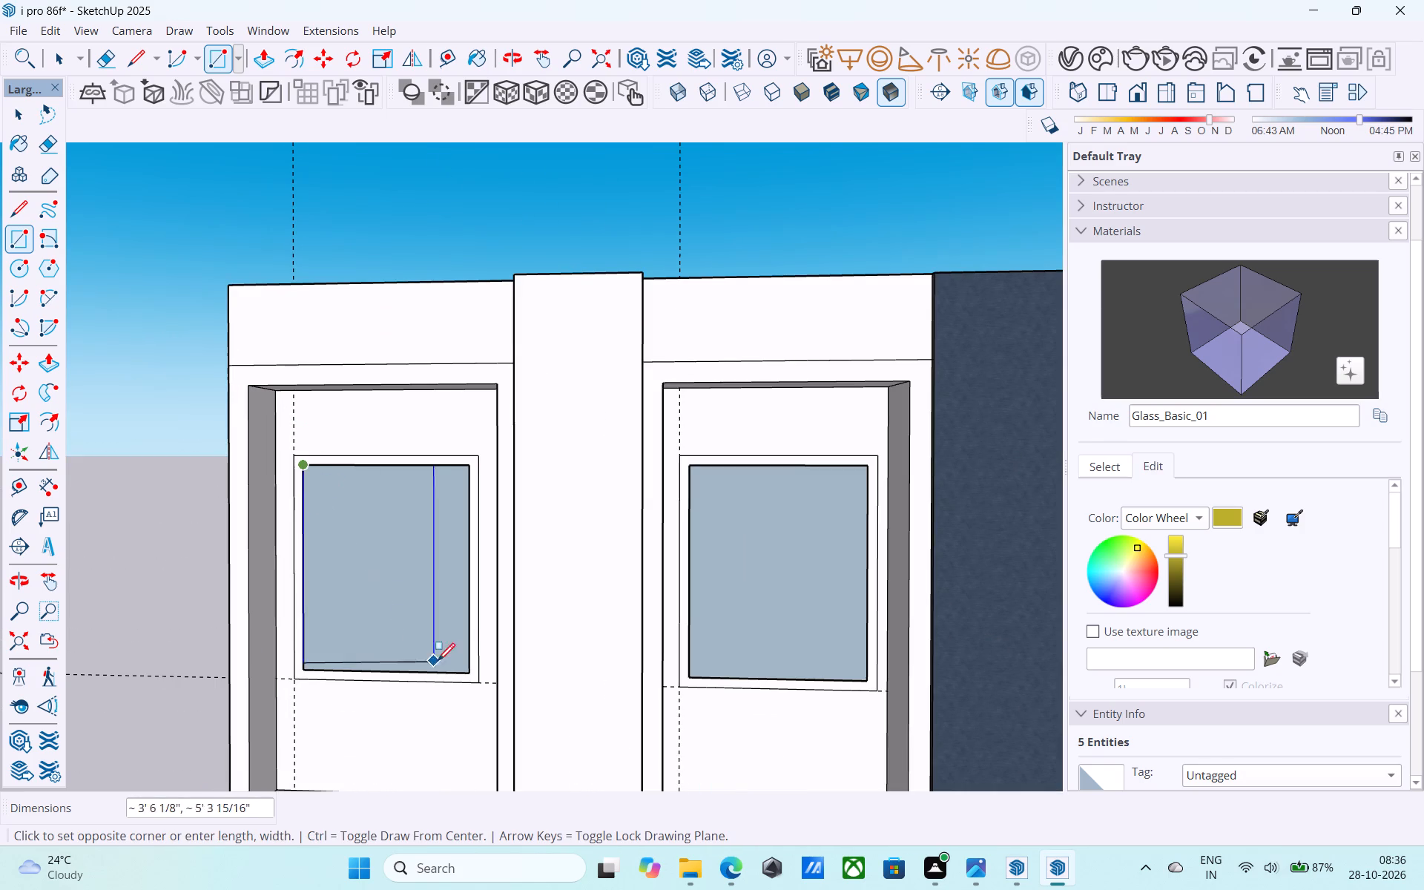
left_click(466, 667)
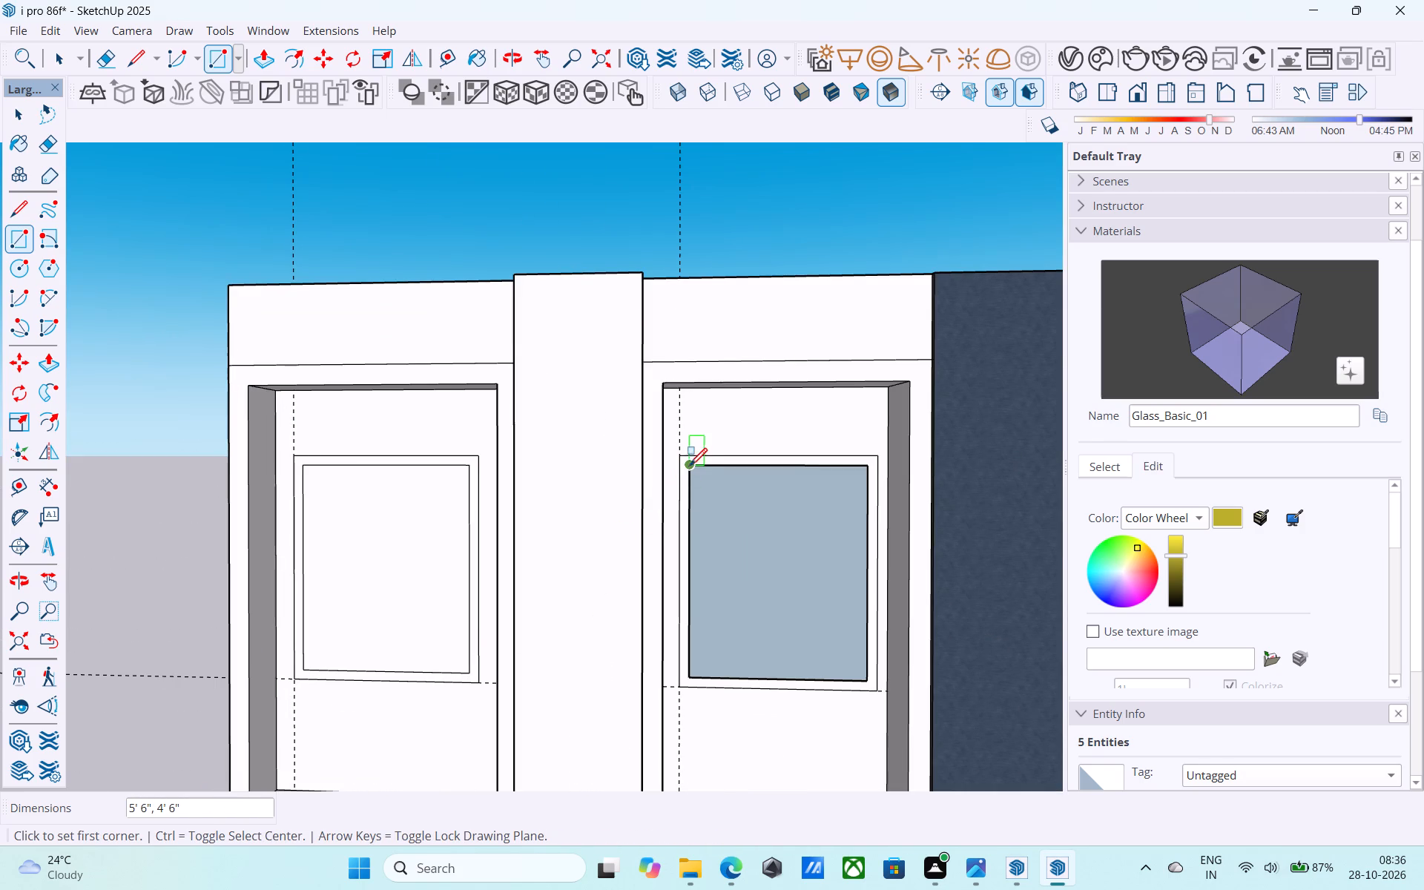
left_click(691, 465)
left_click(868, 682)
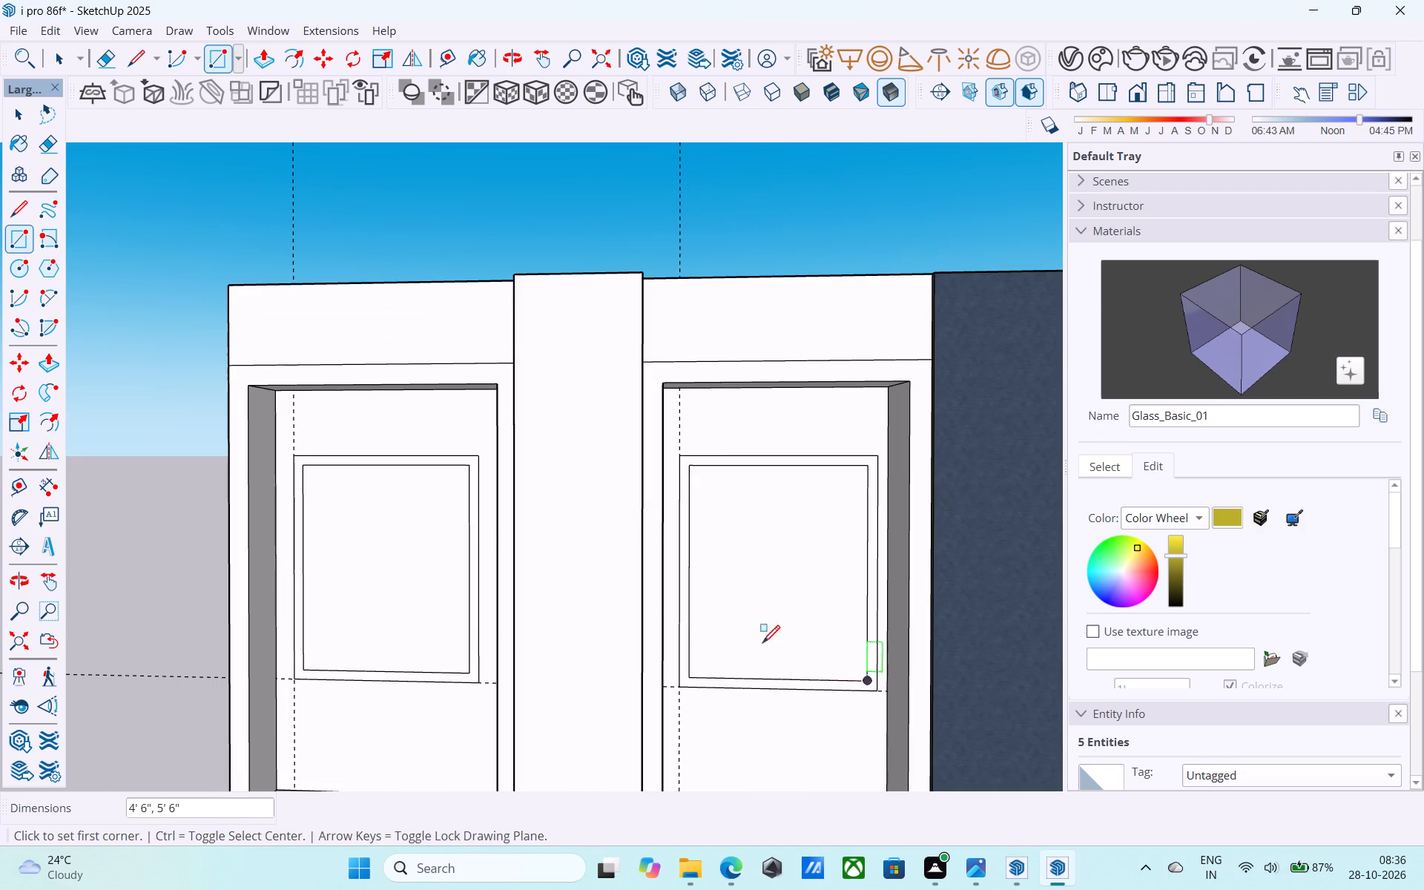
Push/Pull the pane of the top-floor window farther from the blue wall inward through the wall.
scroll(473, 553, "down", 12)
scroll(448, 451, "down", 10)
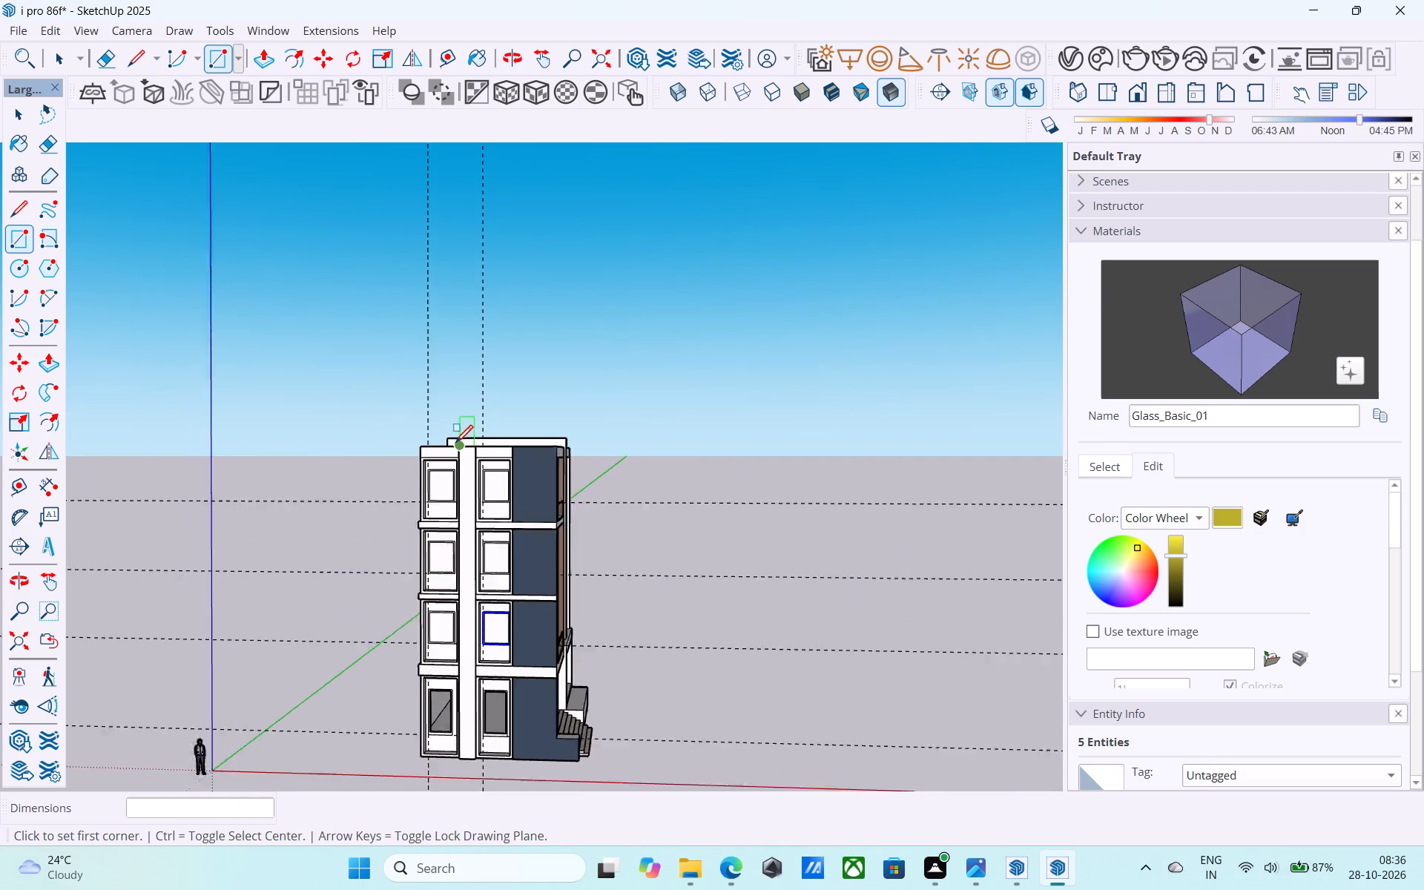
scroll(455, 444, "down", 1)
scroll(453, 448, "up", 7)
scroll(434, 530, "down", 1)
scroll(434, 530, "up", 9)
key("space")
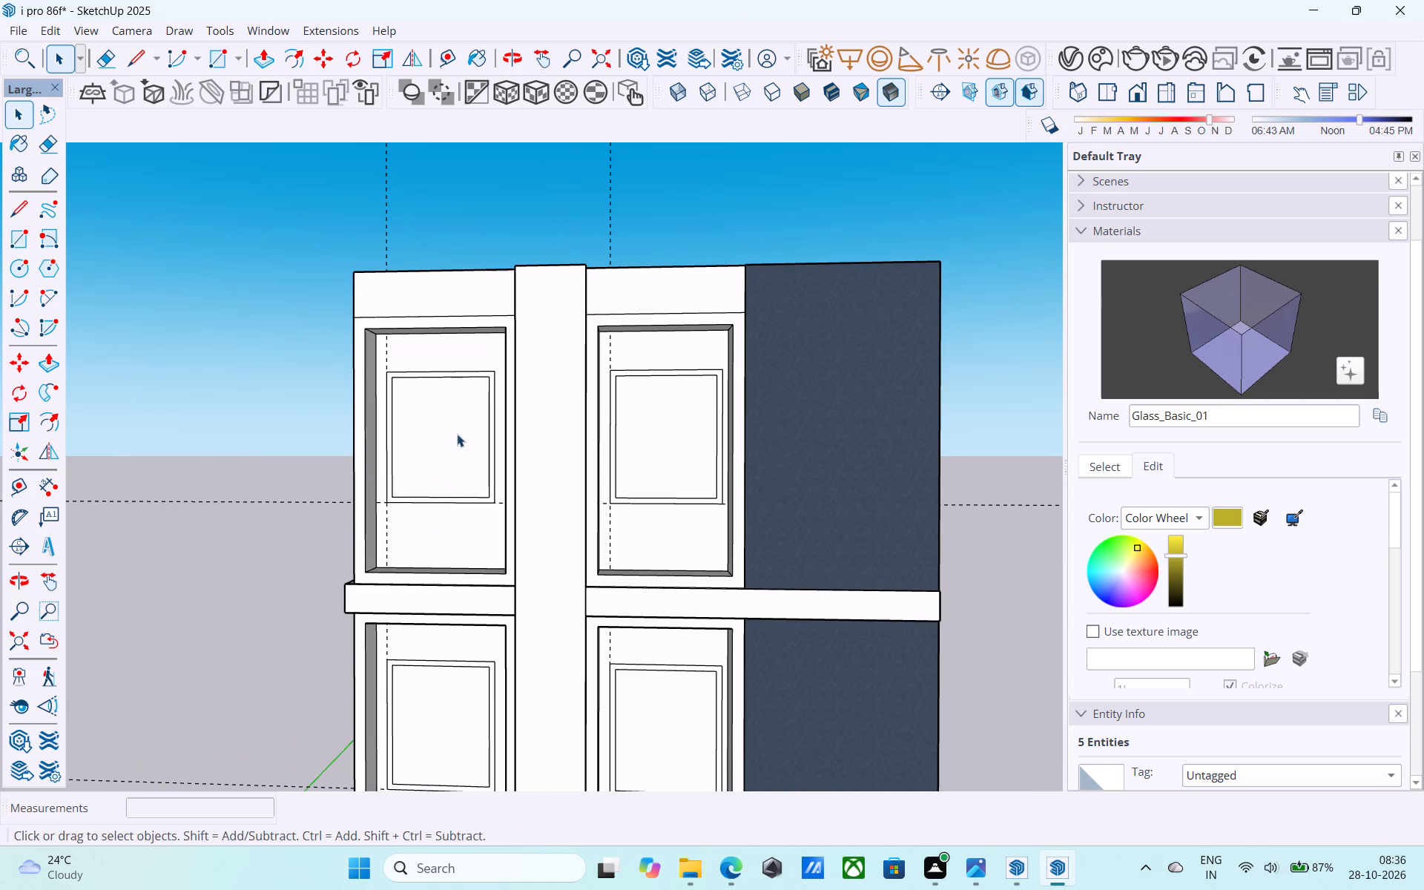
left_click(457, 434)
scroll(441, 440, "up", 8)
key("p")
scroll(437, 446, "up", 3)
left_click(438, 447)
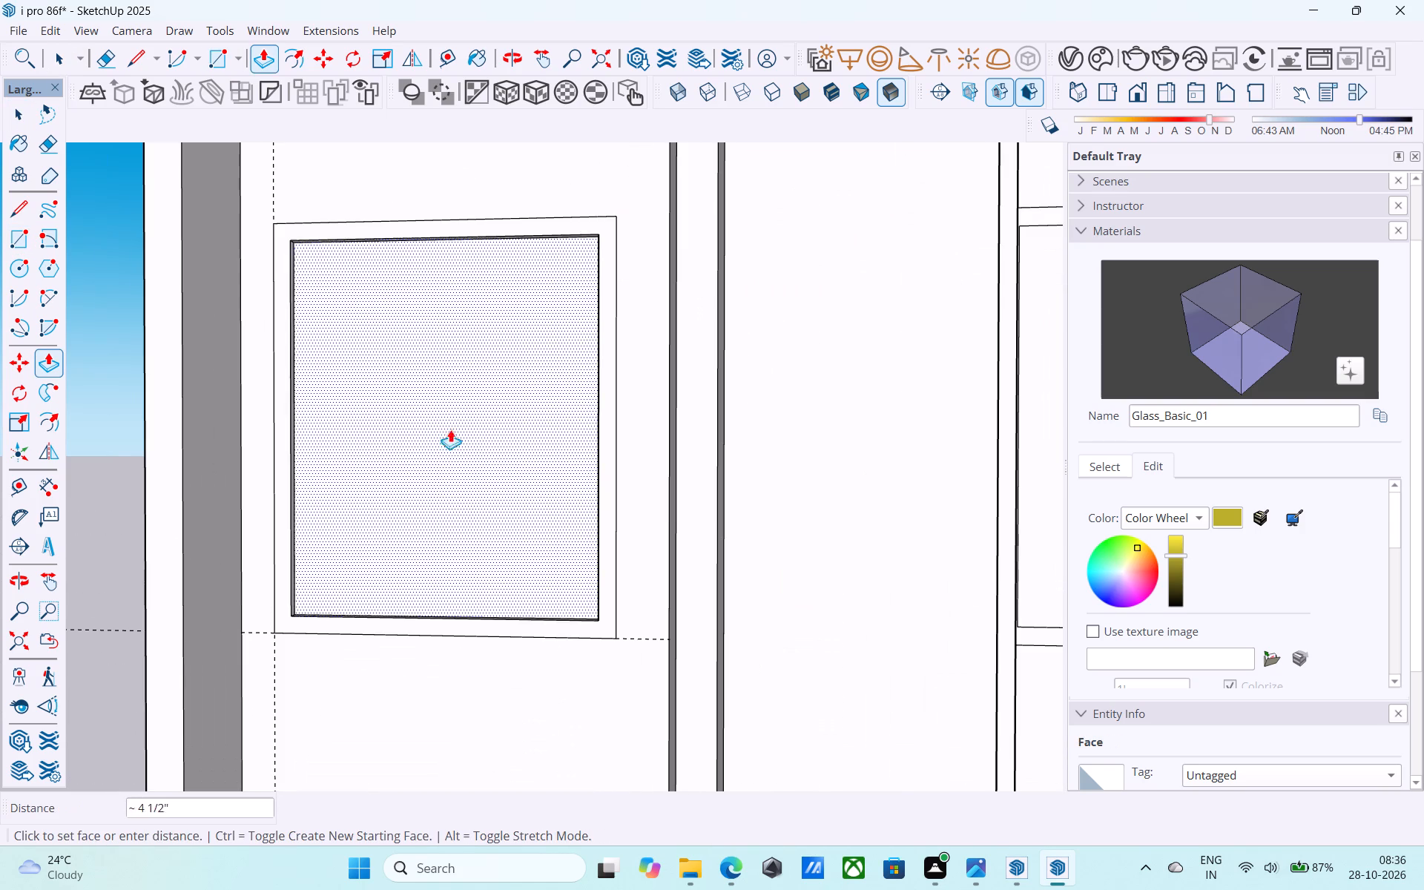
left_click(460, 410)
scroll(460, 411, "down", 5)
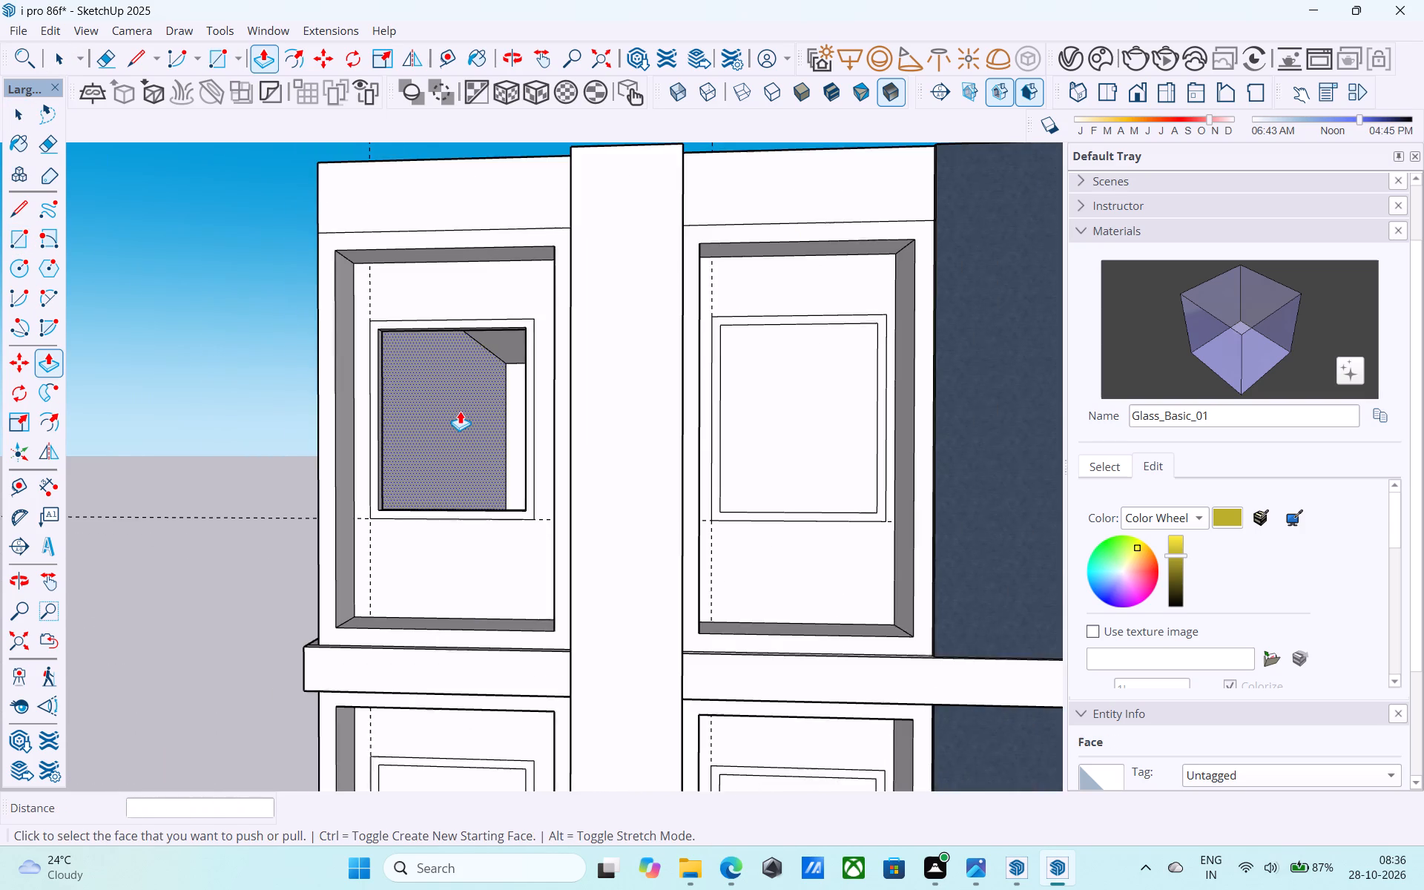
Repeat the inward Push/Pull on the top-floor pane beside the blue wall and on both second-floor and both first-floor panes.
scroll(460, 411, "down", 2)
double_click(677, 413)
scroll(677, 413, "down", 4)
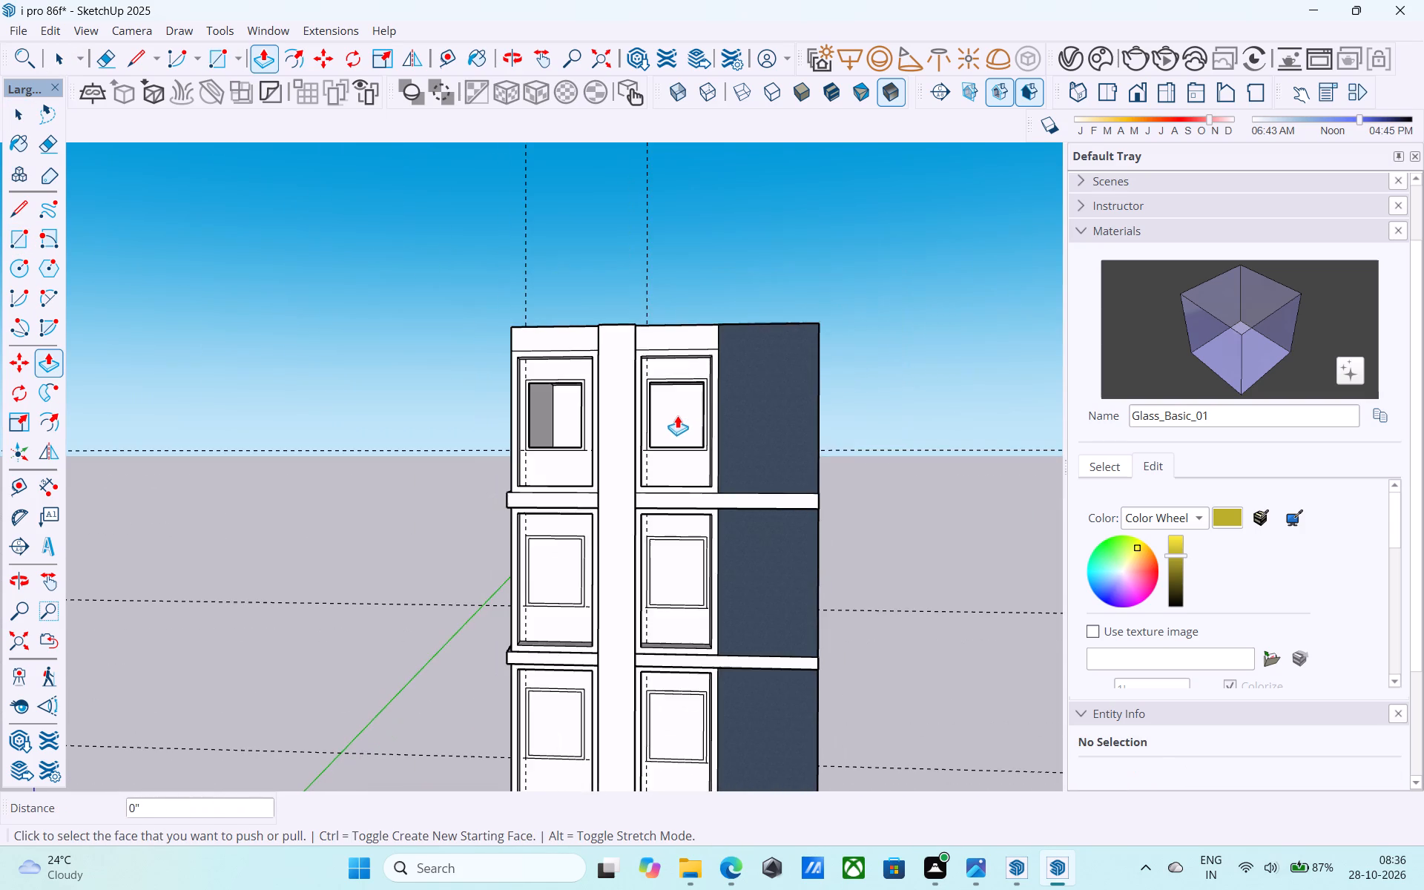
scroll(523, 583, "up", 3)
double_click(545, 555)
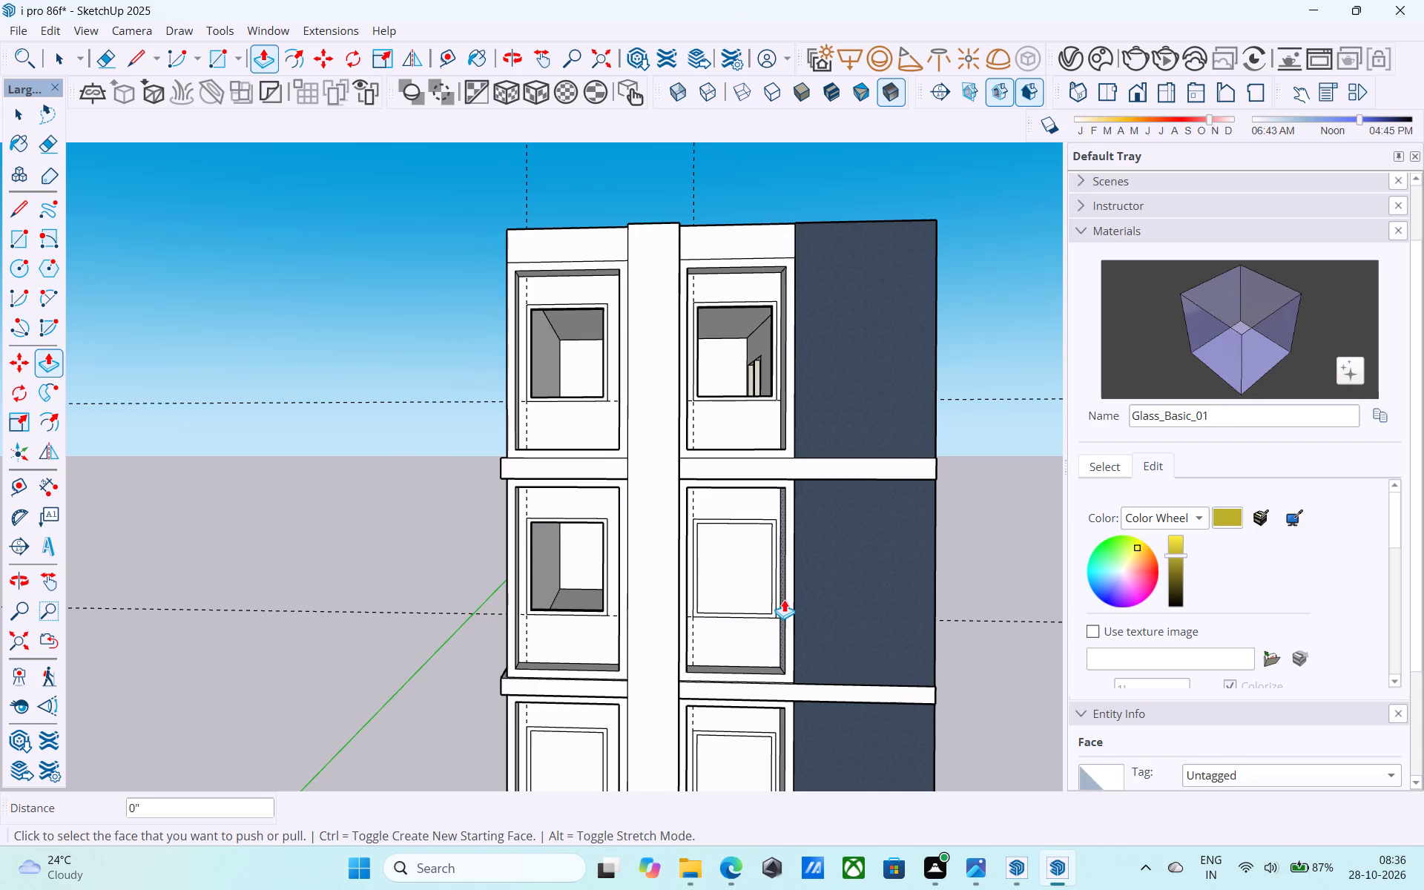
double_click(749, 568)
scroll(469, 384, "down", 5)
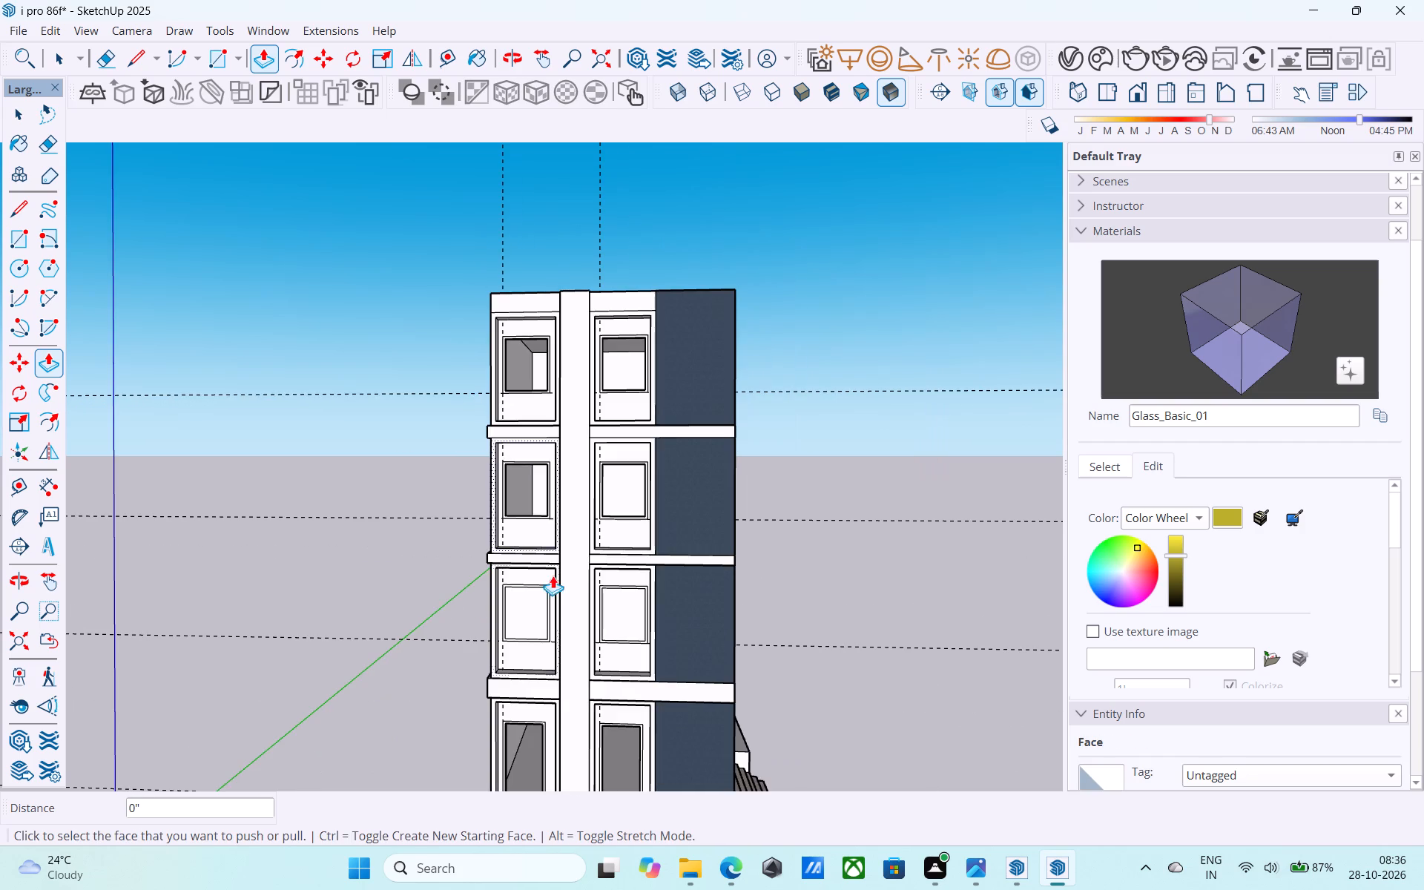
scroll(560, 624, "up", 5)
double_click(527, 591)
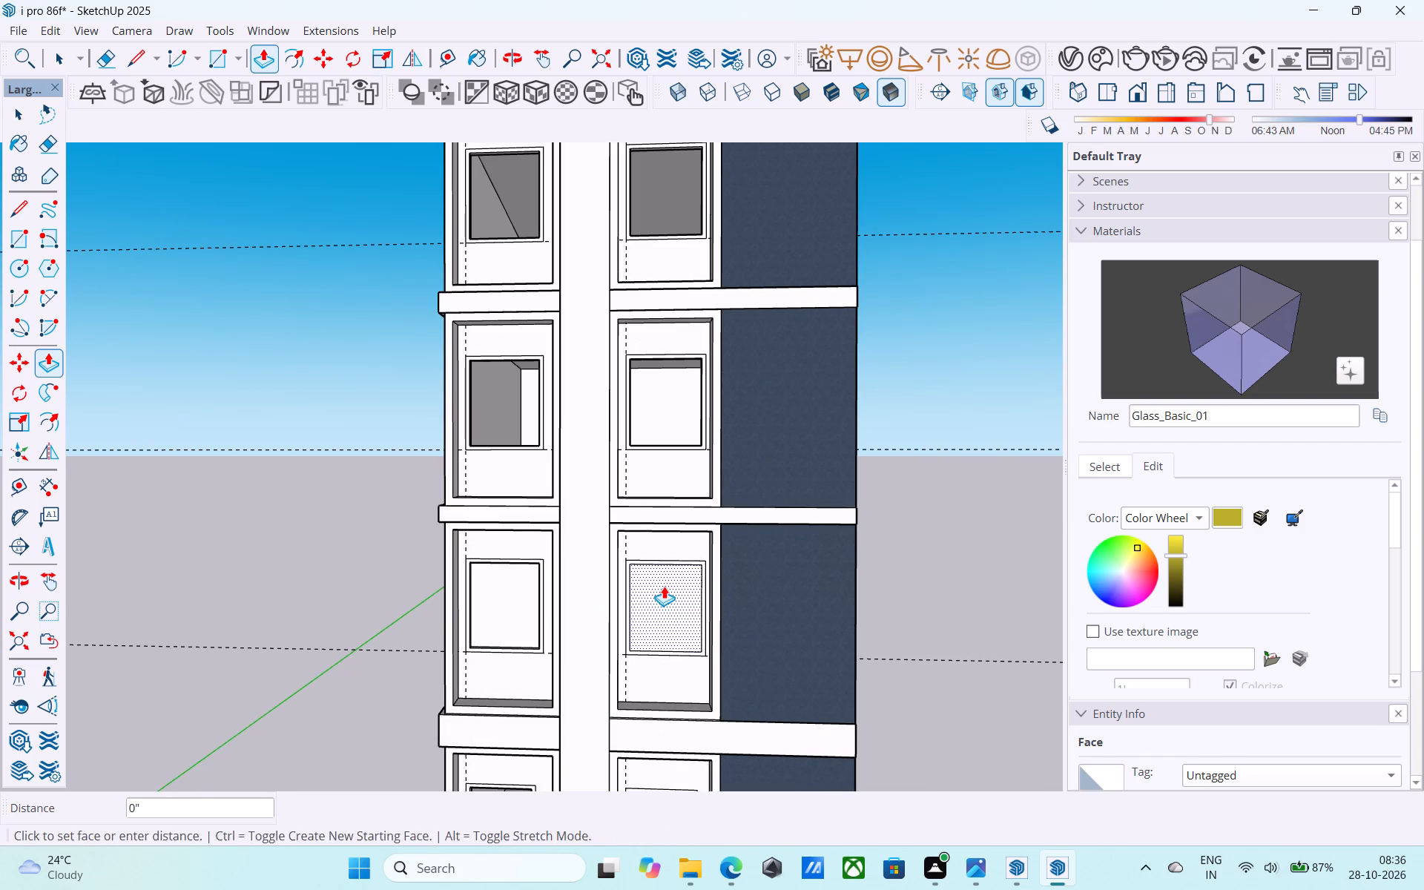
double_click(664, 586)
Push/Pull the recessed first-floor pane beside the blue wall through the wall, and the first-floor pane farther from it another 3" inward.
scroll(654, 581, "down", 3)
middle_click_drag(654, 581, 837, 561)
scroll(778, 599, "up", 2)
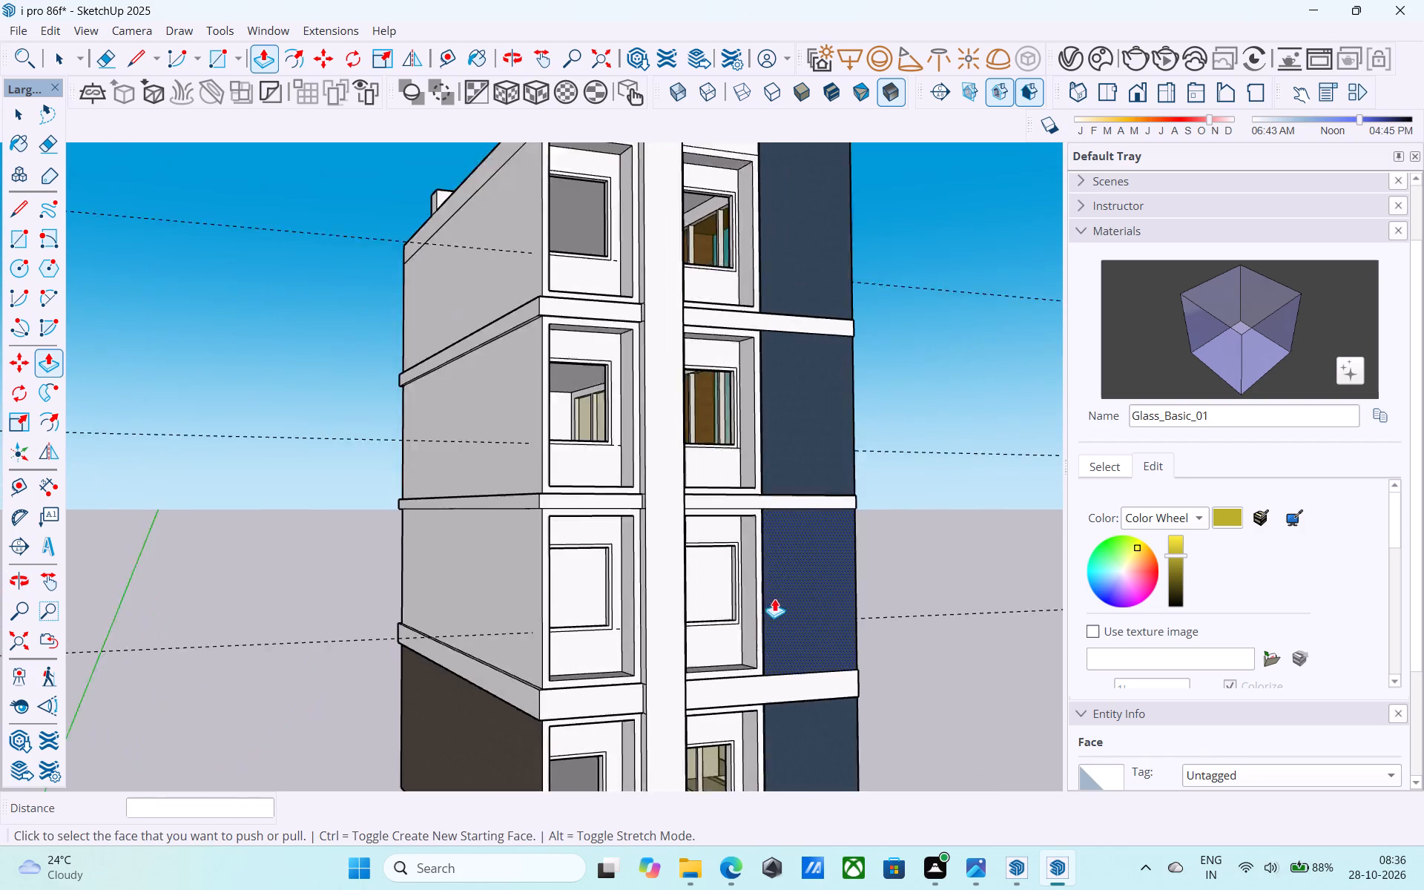
scroll(774, 599, "up", 19)
middle_click_drag(683, 592, 788, 613)
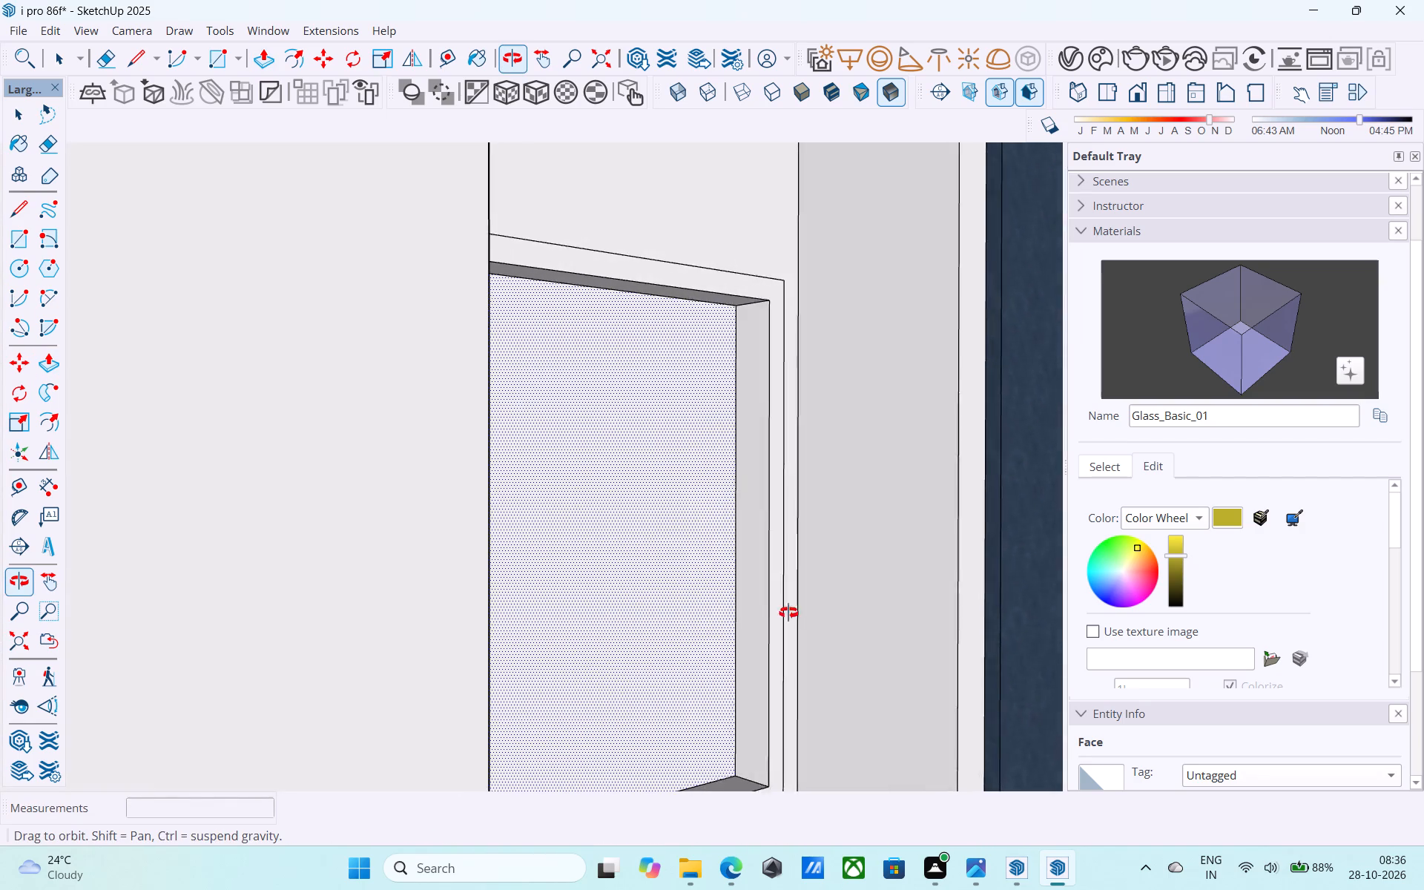
middle_click_drag(788, 613, 709, 607)
scroll(657, 597, "down", 9)
middle_click_drag(634, 597, 601, 596)
left_click(576, 604)
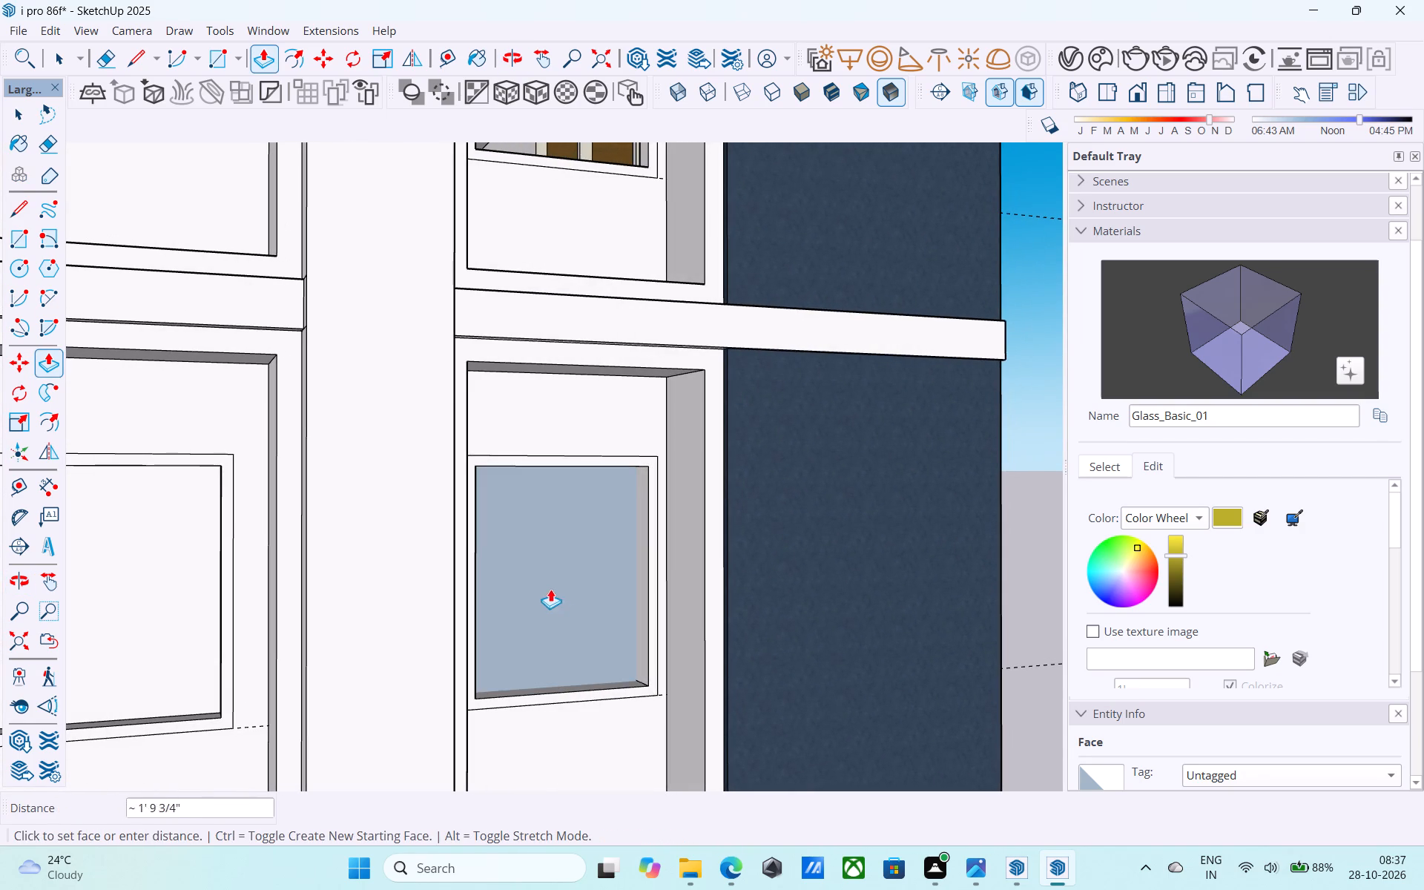
left_click(548, 557)
scroll(553, 557, "down", 4)
middle_click_drag(553, 558, 347, 578)
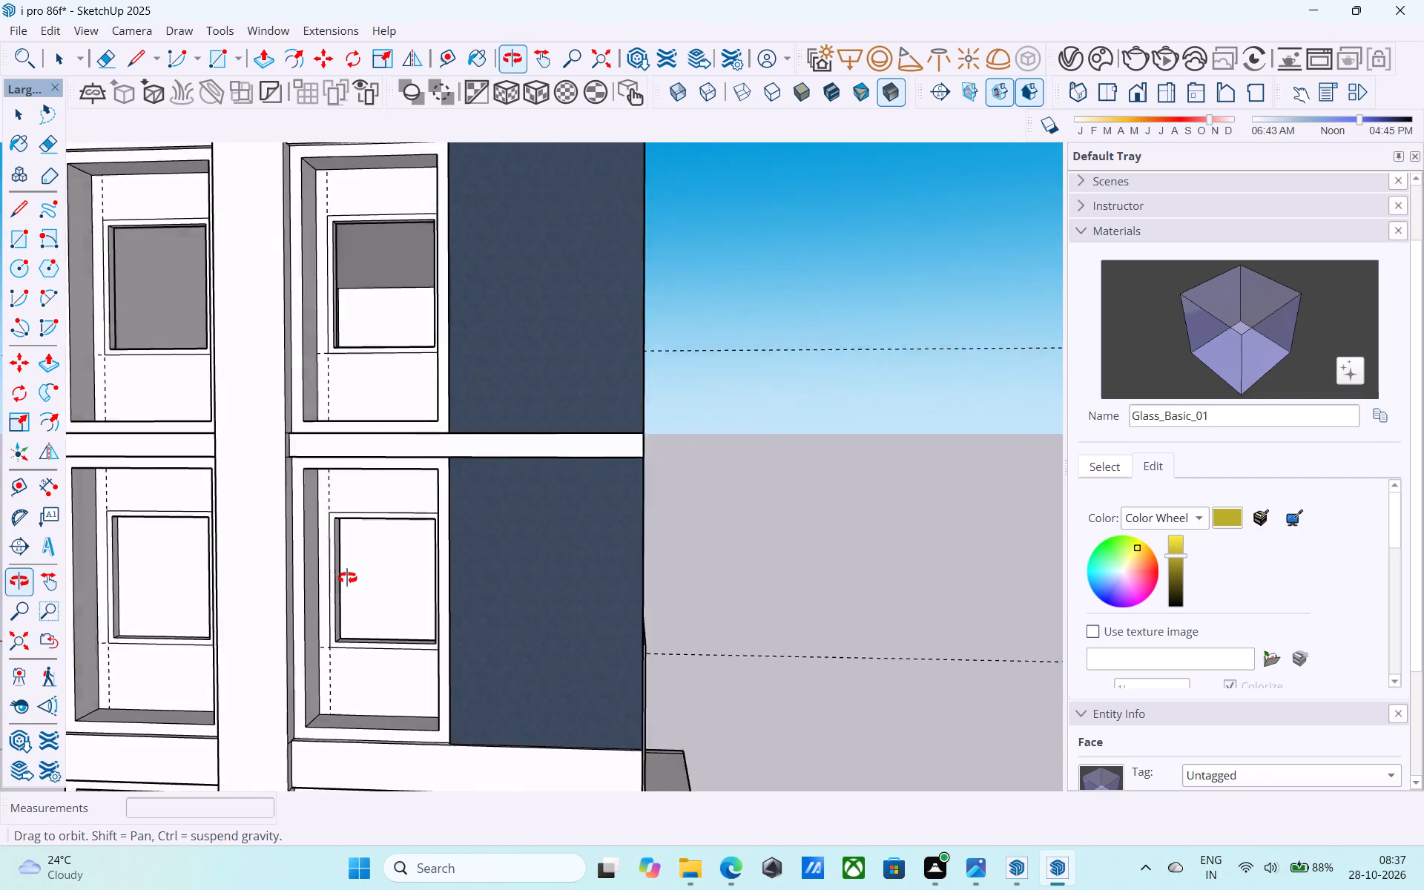
middle_click_drag(347, 578, 541, 578)
left_click(295, 633)
scroll(294, 633, "up", 6)
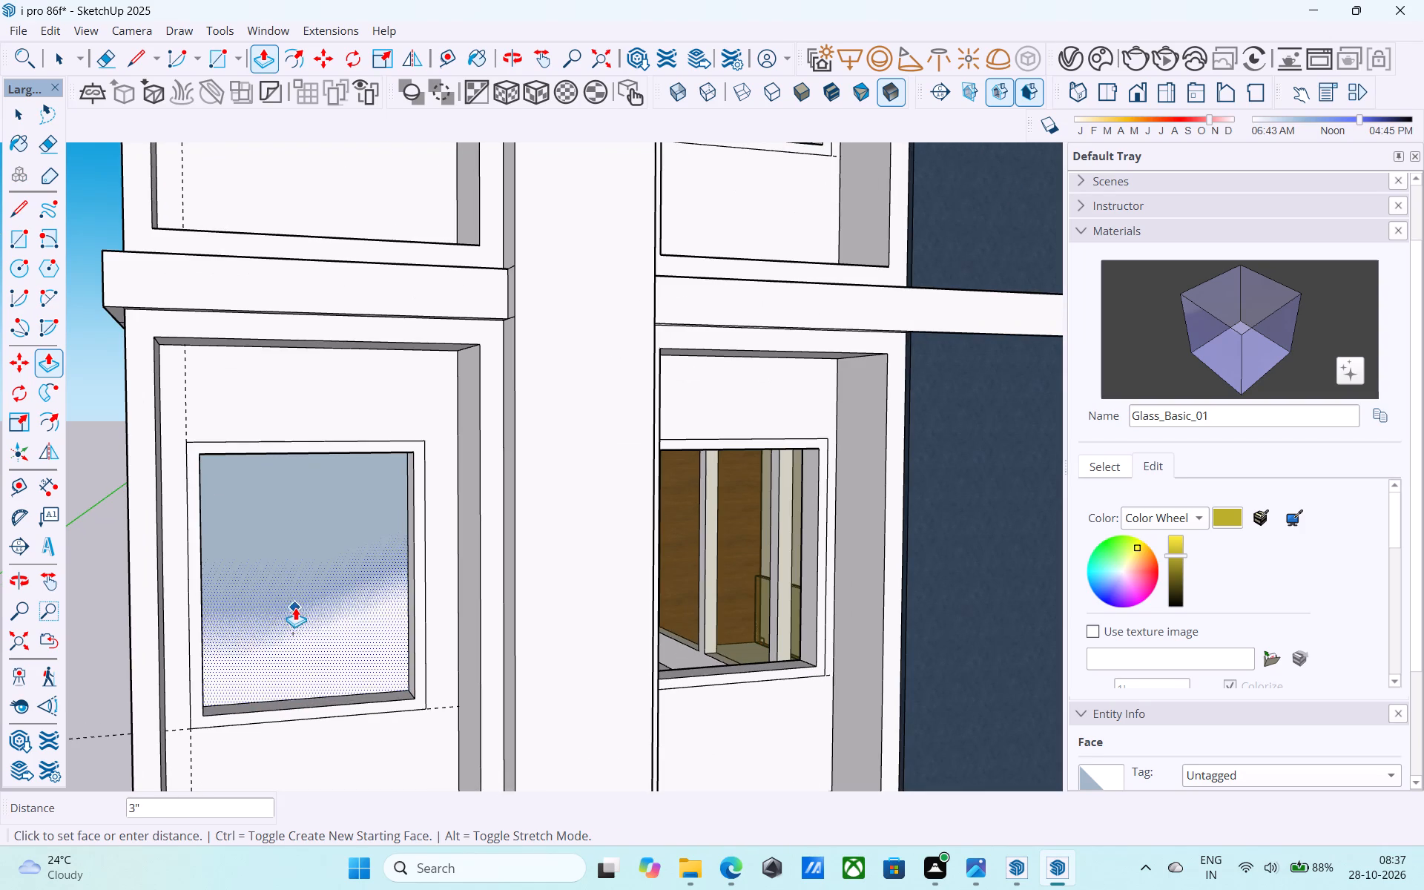
left_click(295, 606)
scroll(297, 604, "down", 9)
middle_click_drag(297, 604, 303, 626)
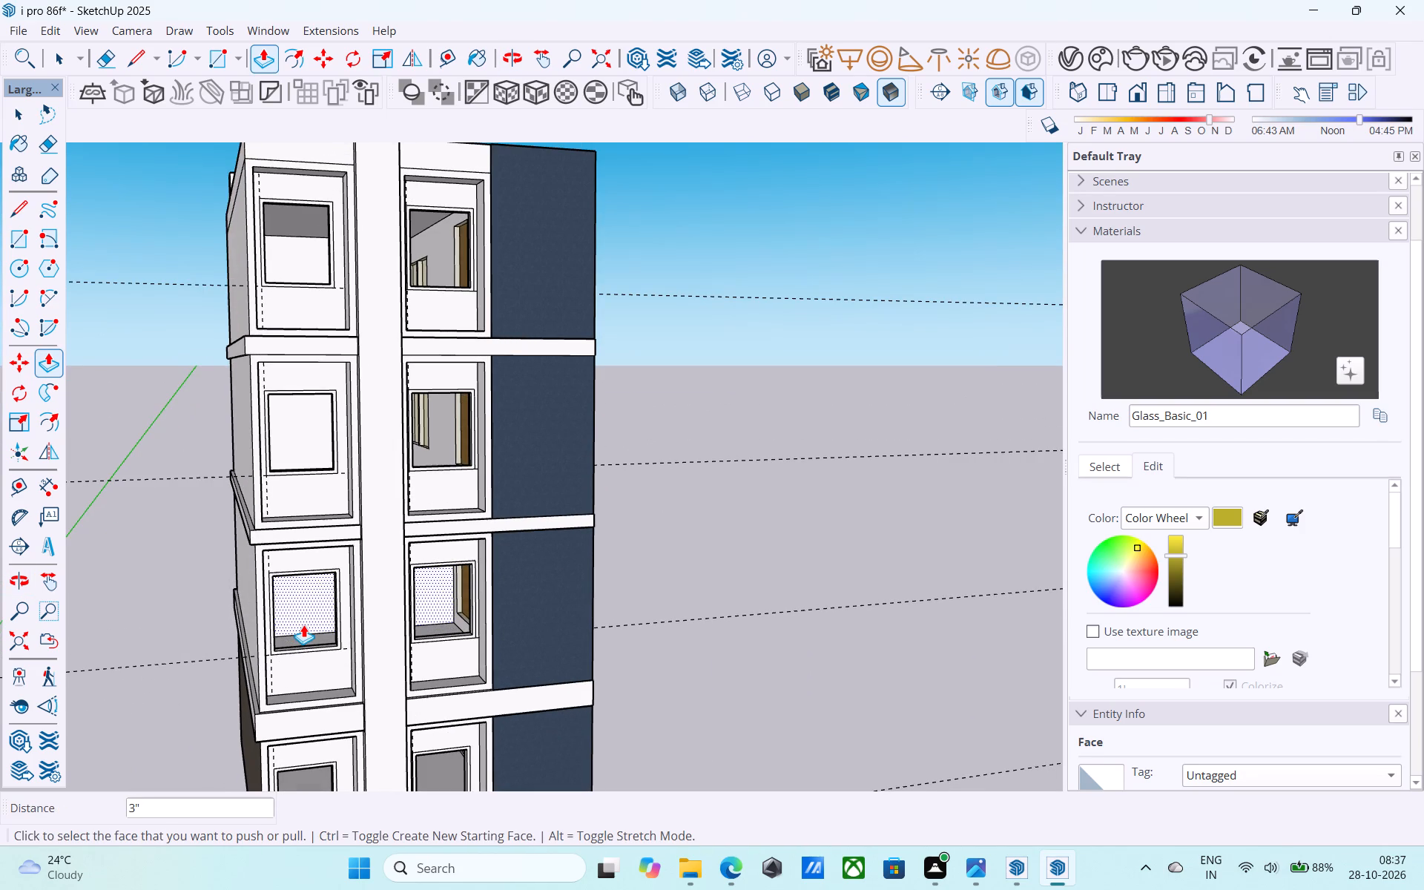
Save the model.
key("ctrl+s")
key("space")
Erase the horizontal and vertical construction guides crossing the side wall.
scroll(568, 584, "down", 5)
middle_click_drag(569, 584, 497, 515)
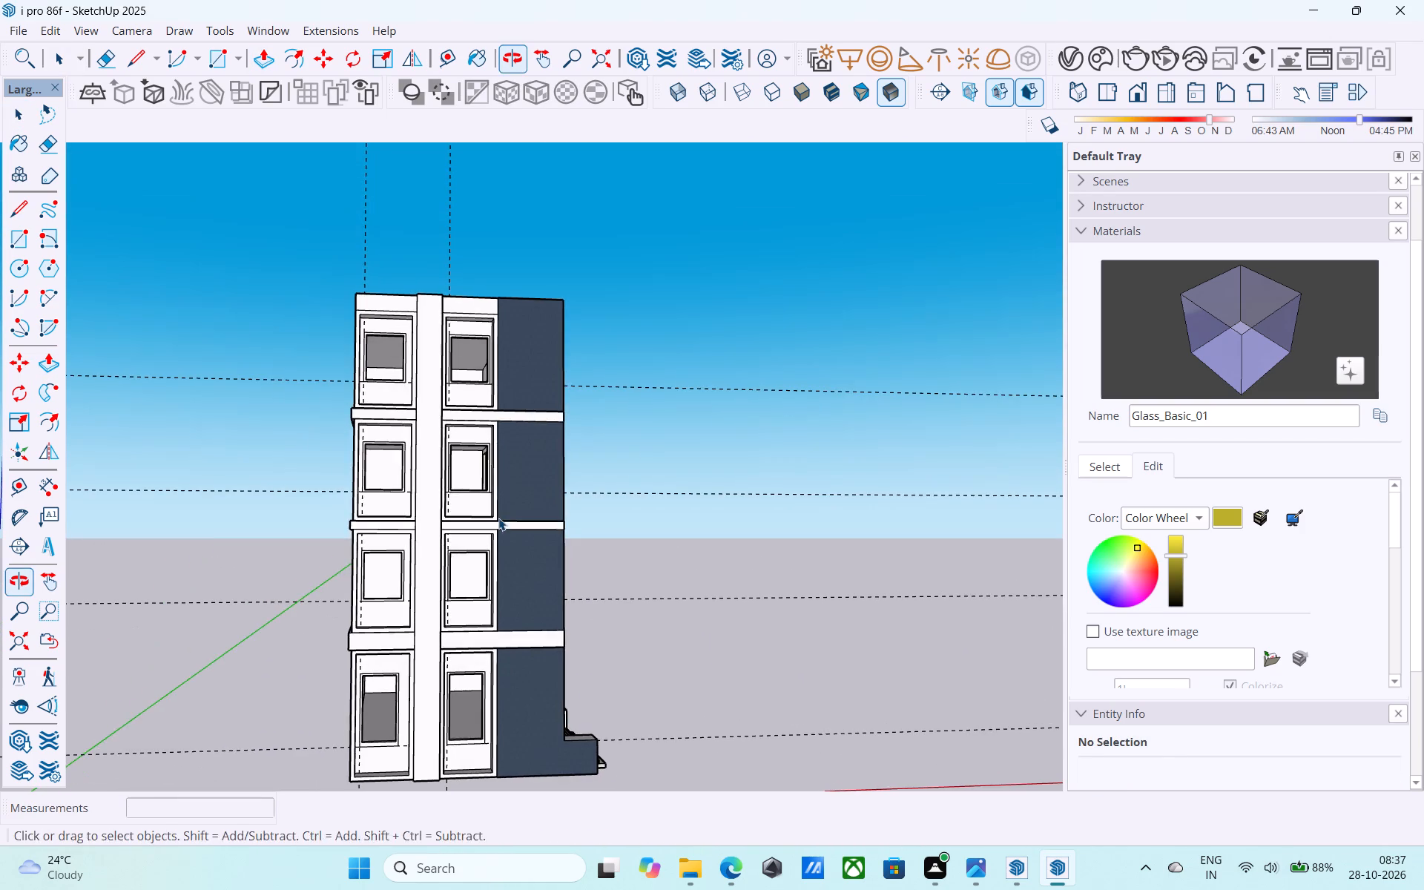
middle_click_drag(498, 520, 434, 509, "shift")
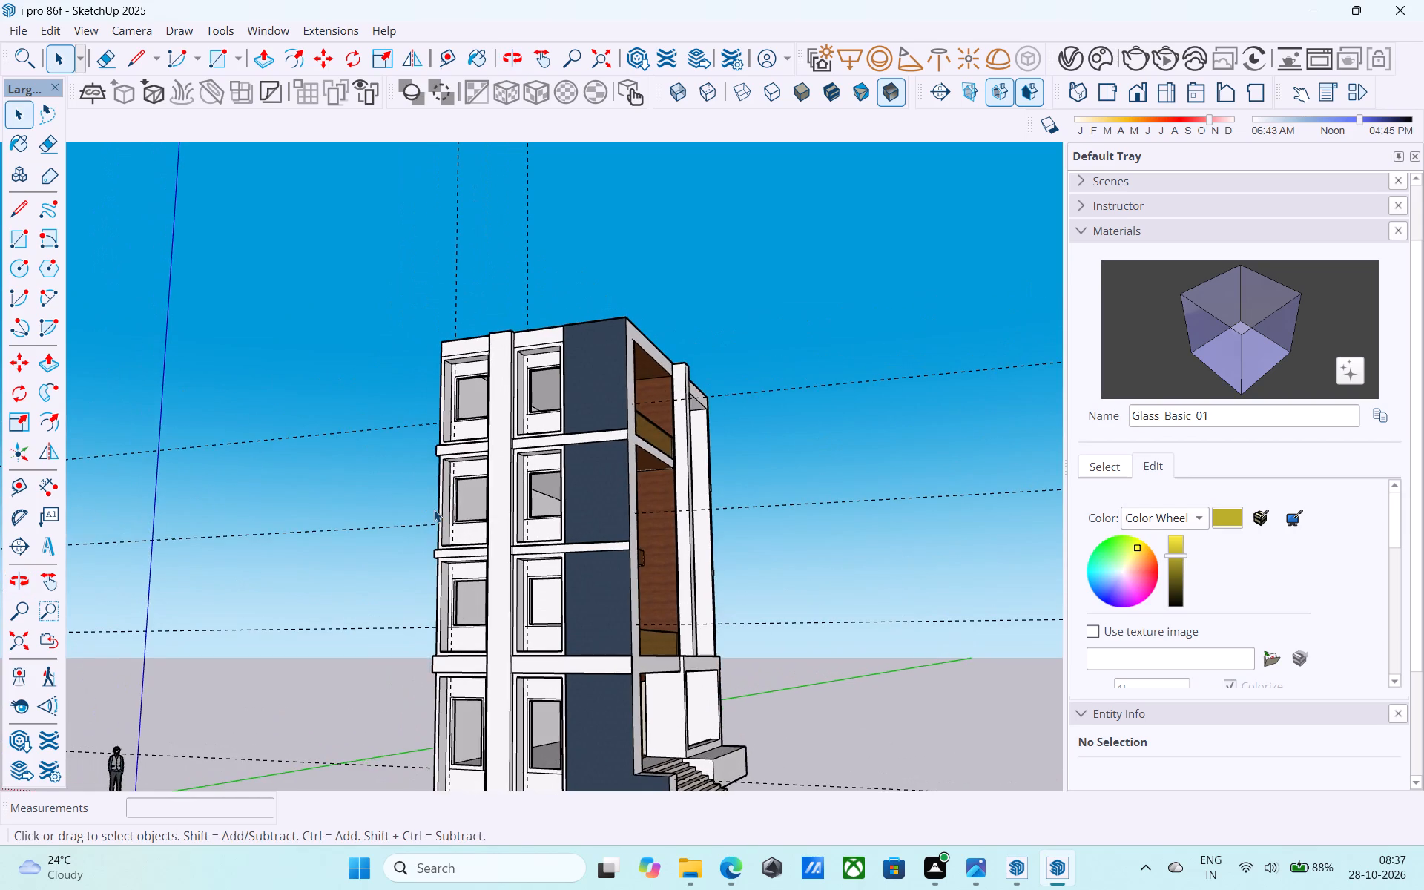
scroll(432, 510, "down", 4)
middle_click_drag(429, 521, 438, 475, "shift")
key("e")
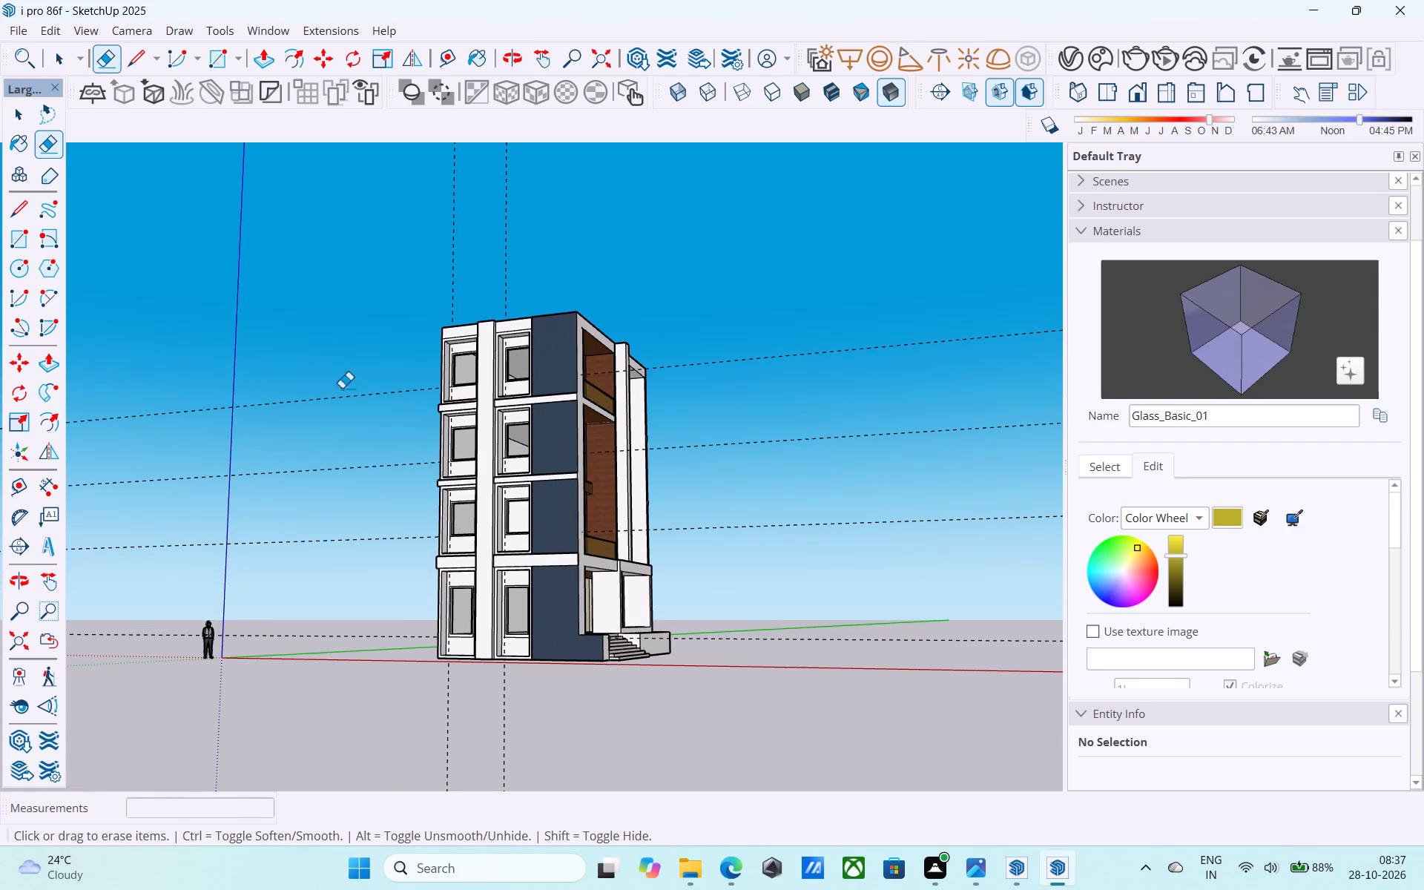
left_click_drag(338, 370, 357, 657)
left_click_drag(363, 665, 395, 688)
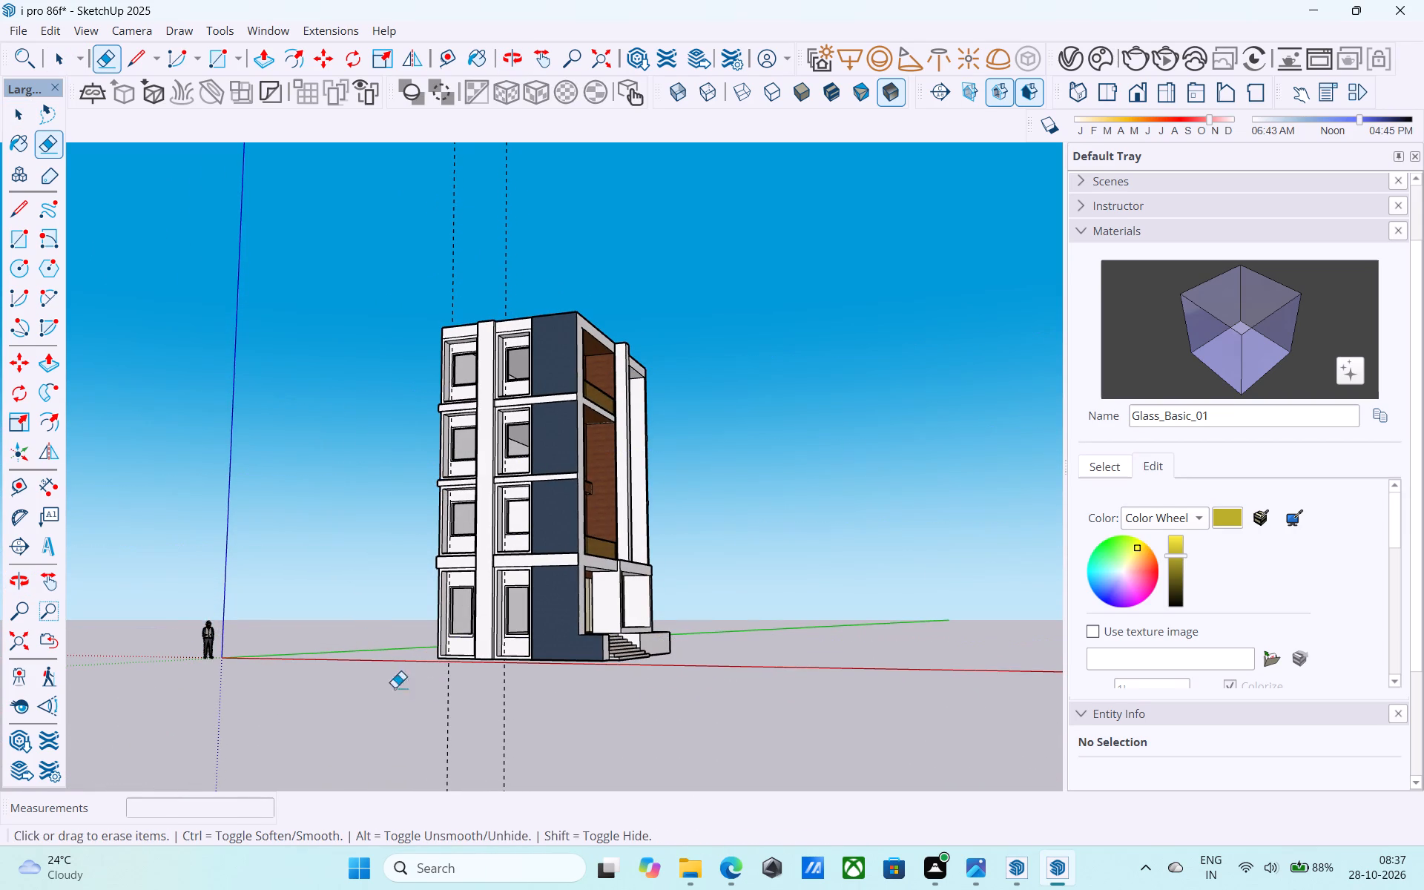
left_click_drag(395, 688, 627, 711)
Examine the building's front facade and side wall from above and at eye level.
scroll(685, 442, "down", 3)
middle_click_drag(685, 444, 441, 641)
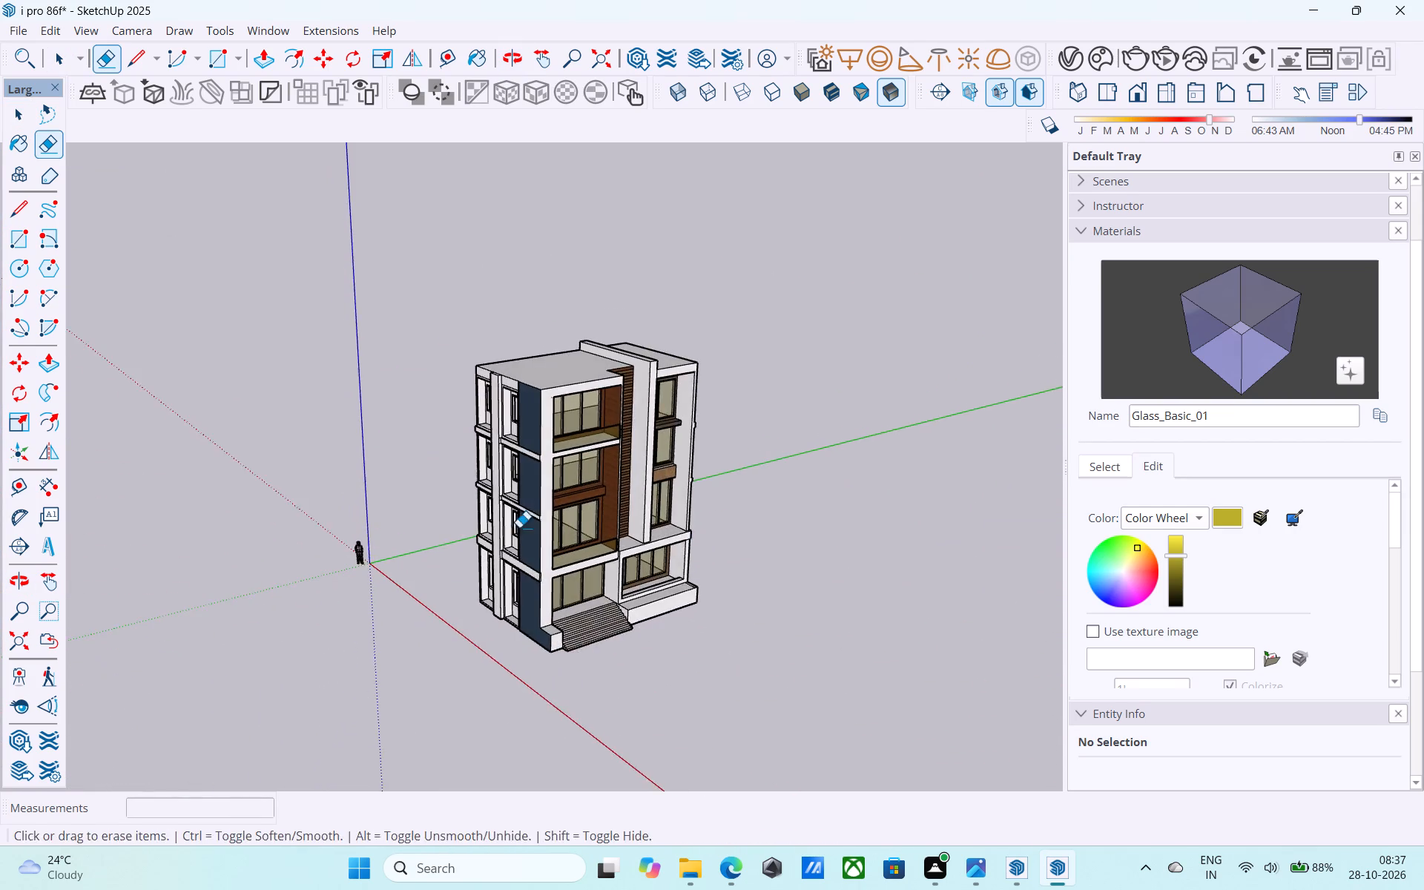
middle_click_drag(523, 520, 485, 586, "shift")
scroll(523, 512, "up", 4)
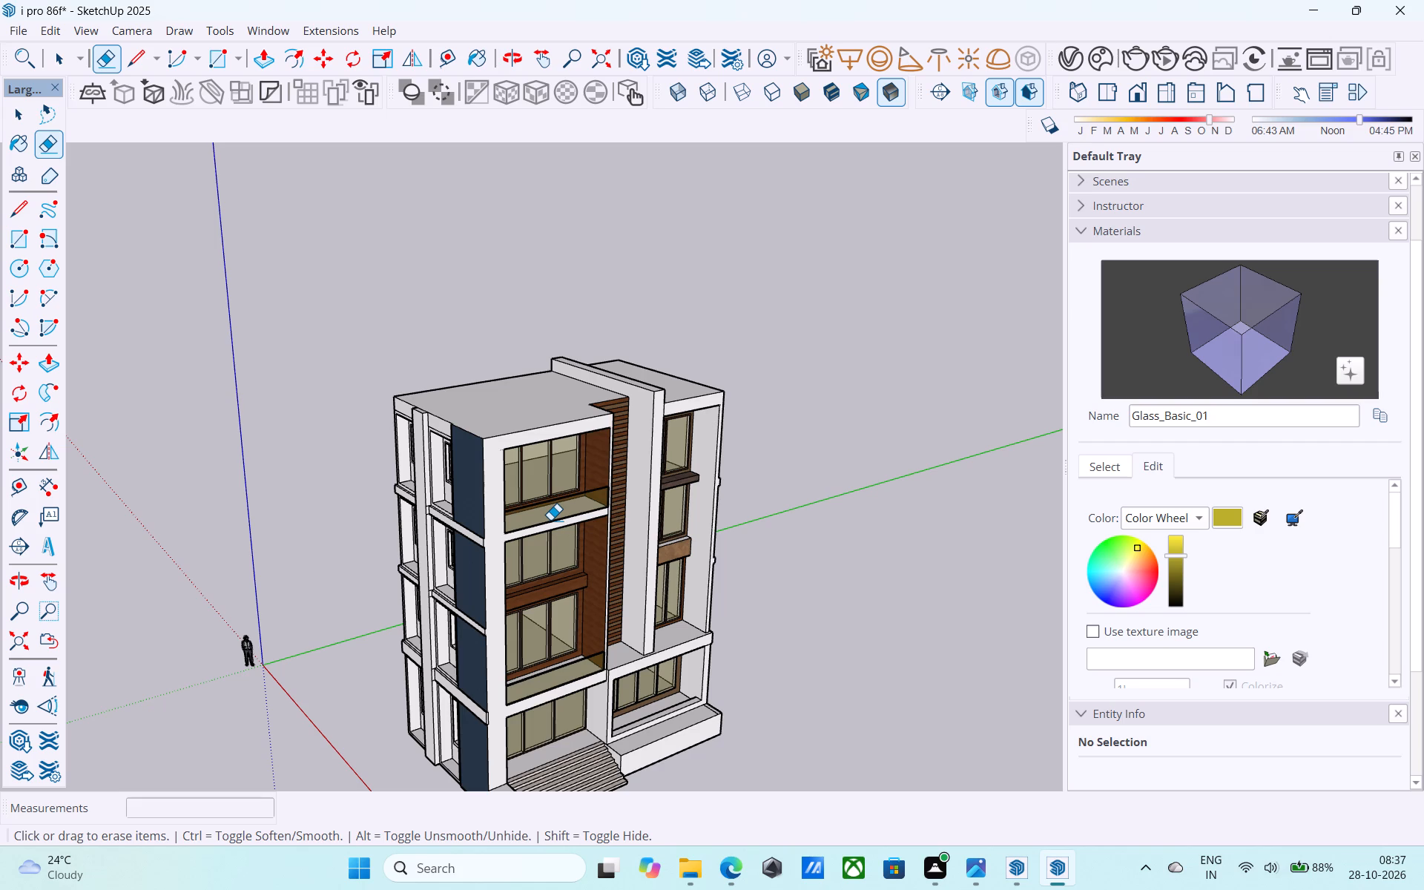
scroll(512, 486, "down", 3)
middle_click_drag(511, 489, 495, 396)
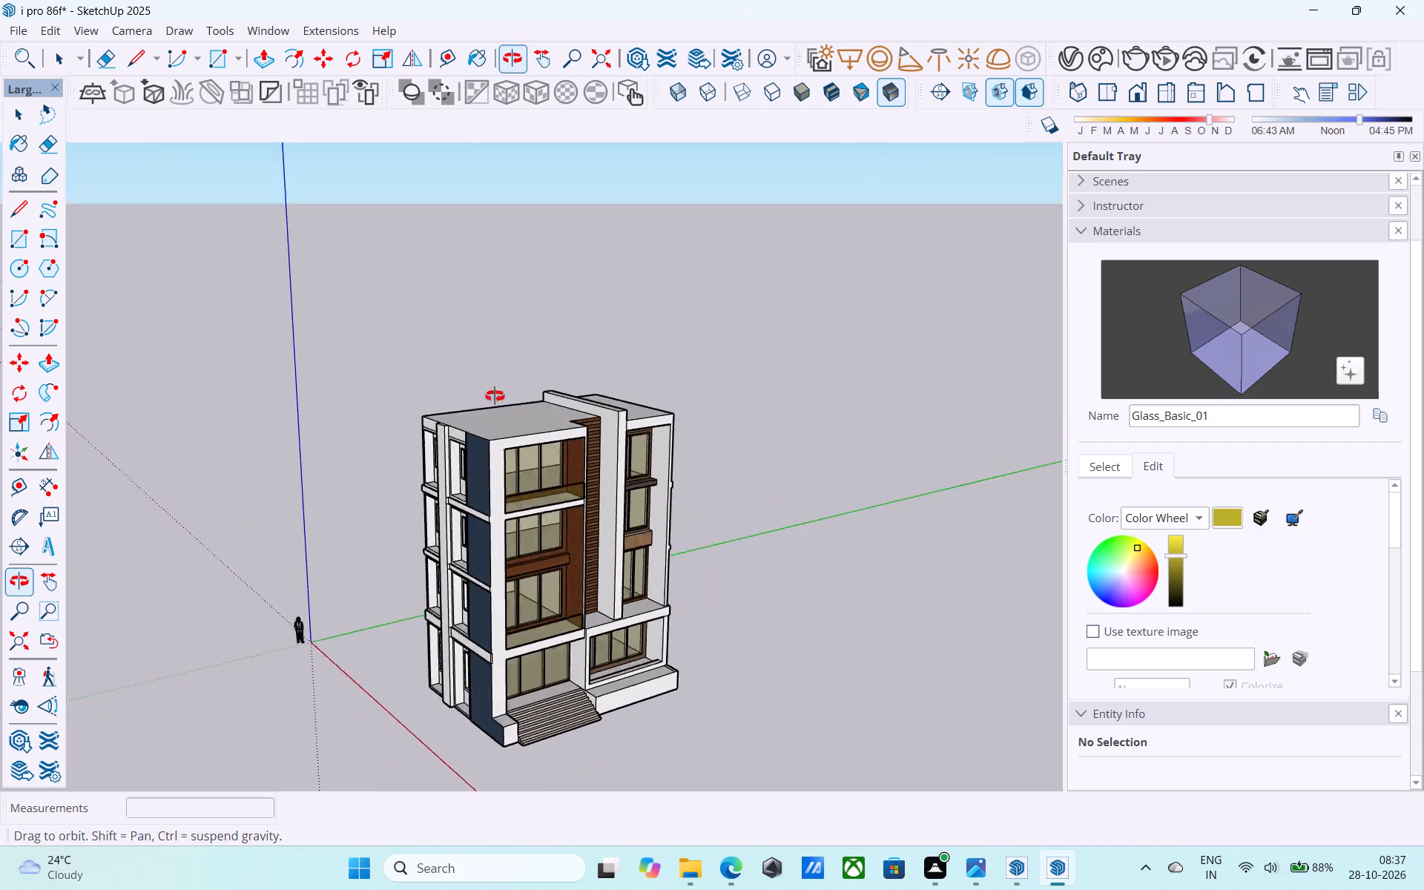
middle_click_drag(495, 396, 488, 364)
key("space")
scroll(489, 374, "up", 4)
middle_click_drag(463, 429, 494, 283, "shift")
scroll(572, 426, "up", 4)
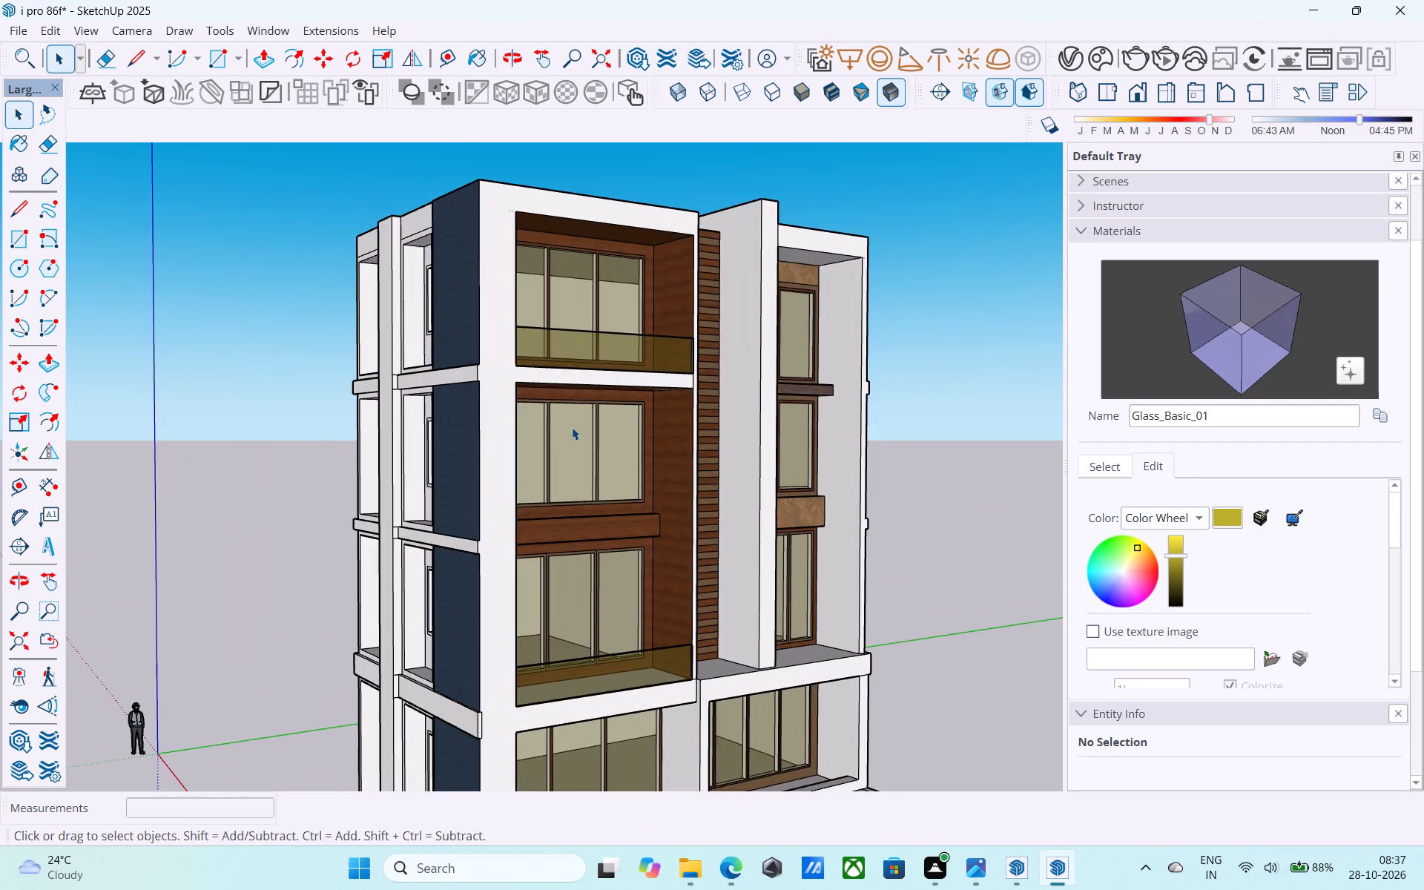
middle_click_drag(536, 435, 647, 443)
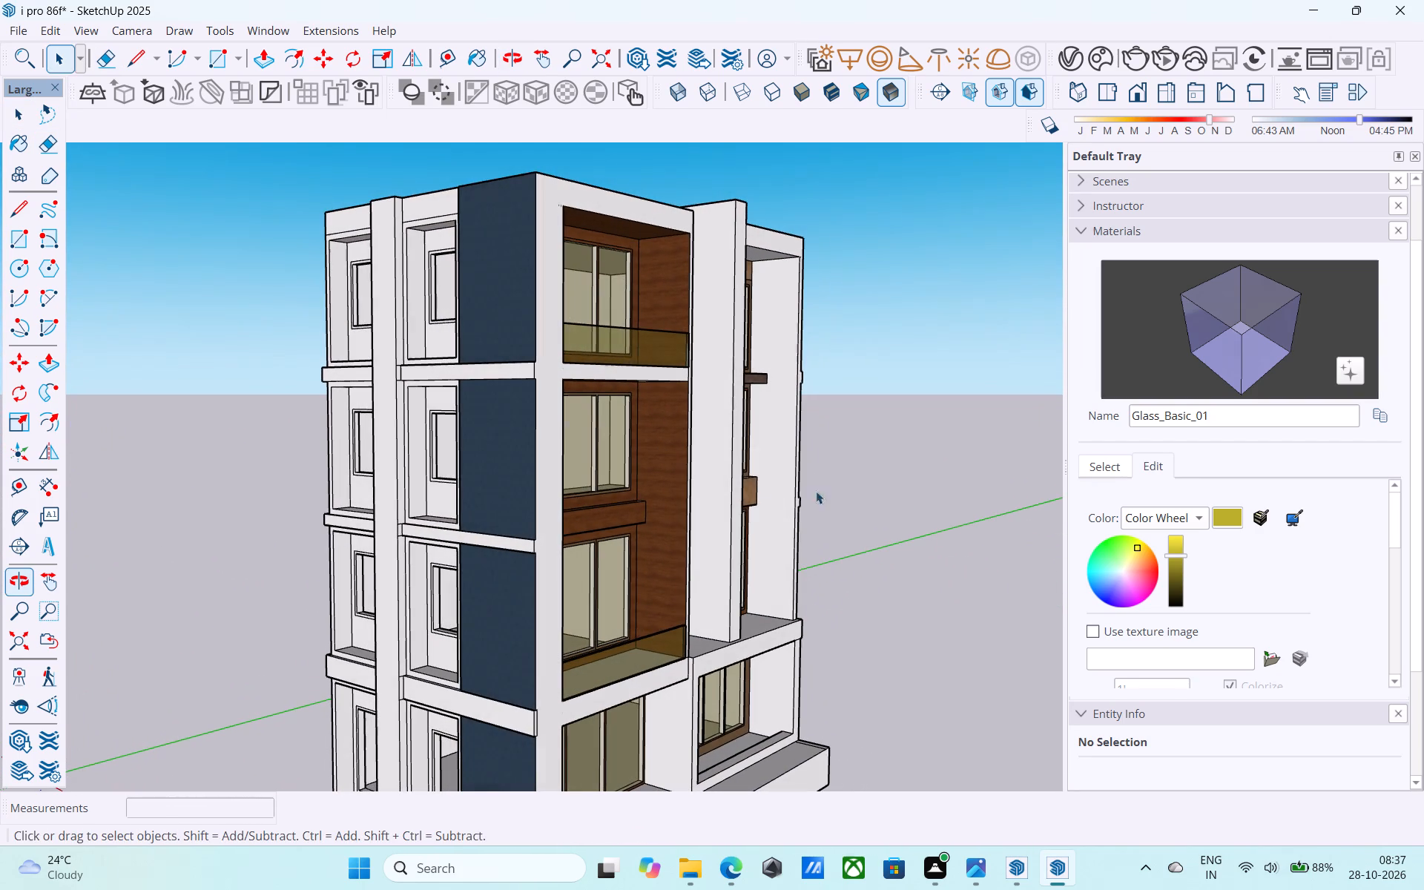
Paint the full-height pillar between the side wall's two window columns with the dark blue Carpet_04_1K material from the Fabric collection.
left_click(1112, 469)
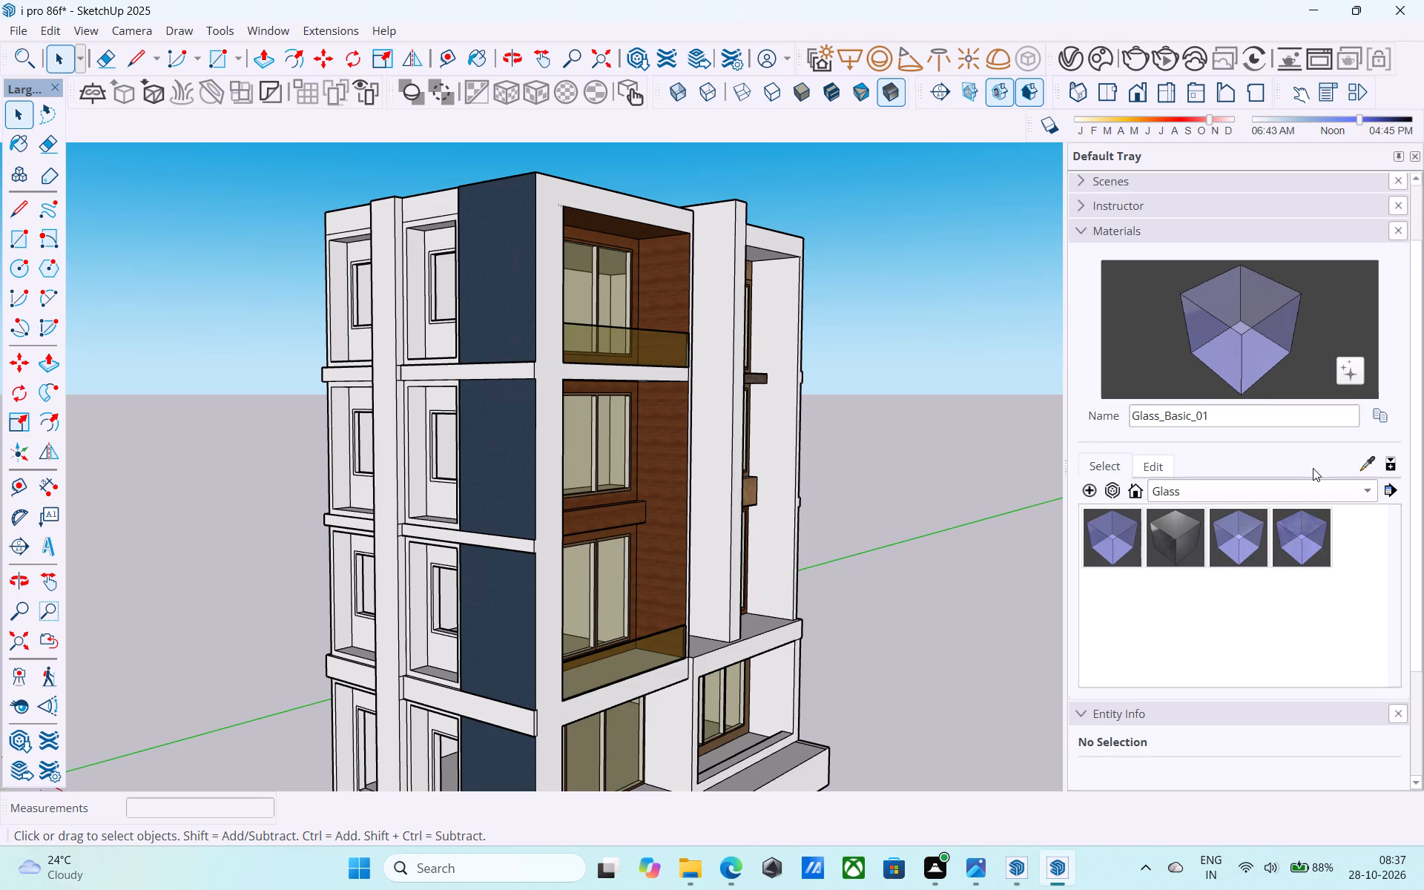
left_click(1291, 491)
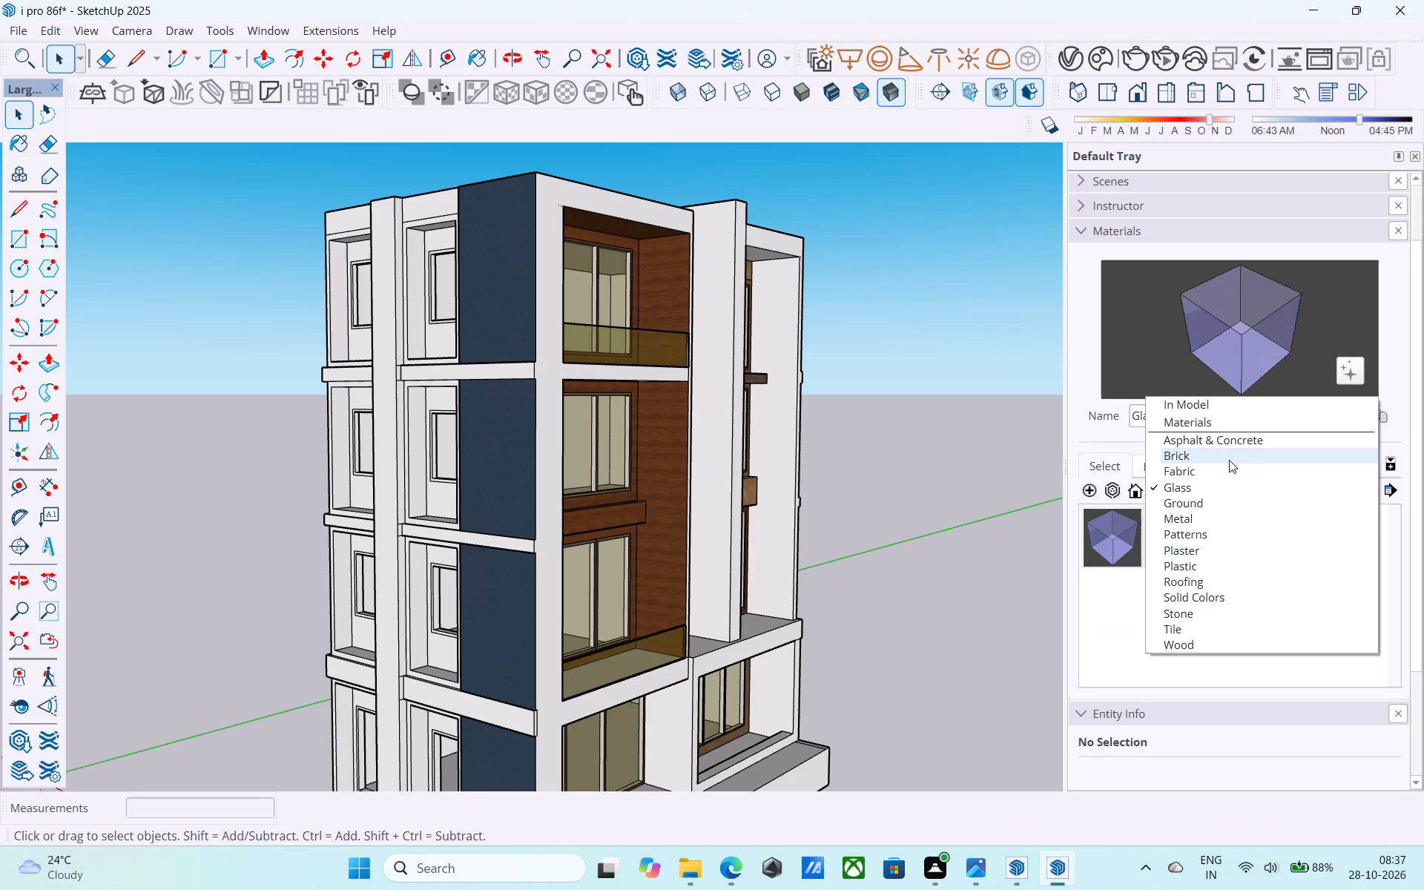
left_click(1227, 467)
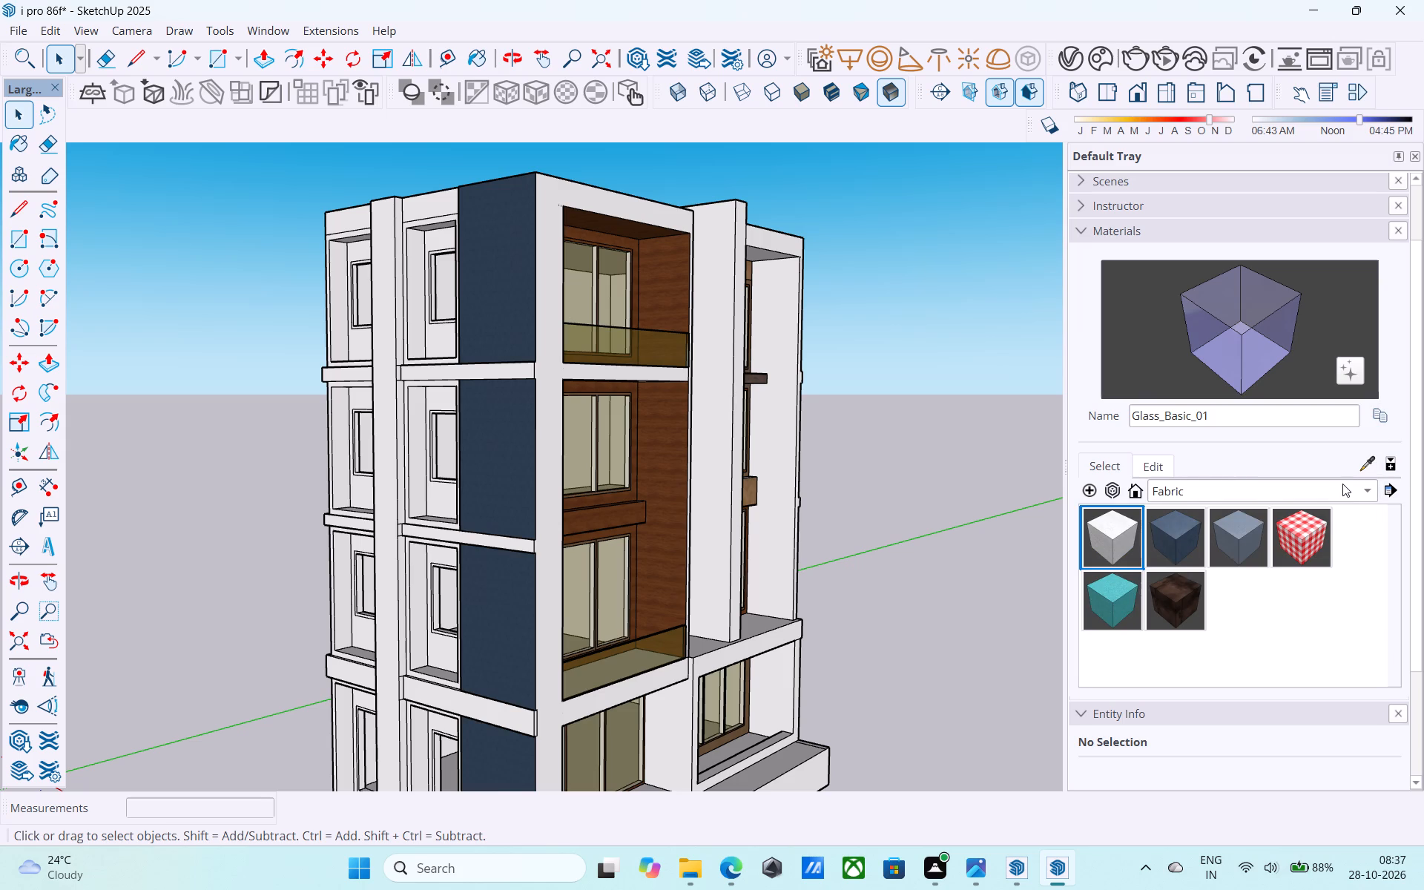
left_click(1190, 539)
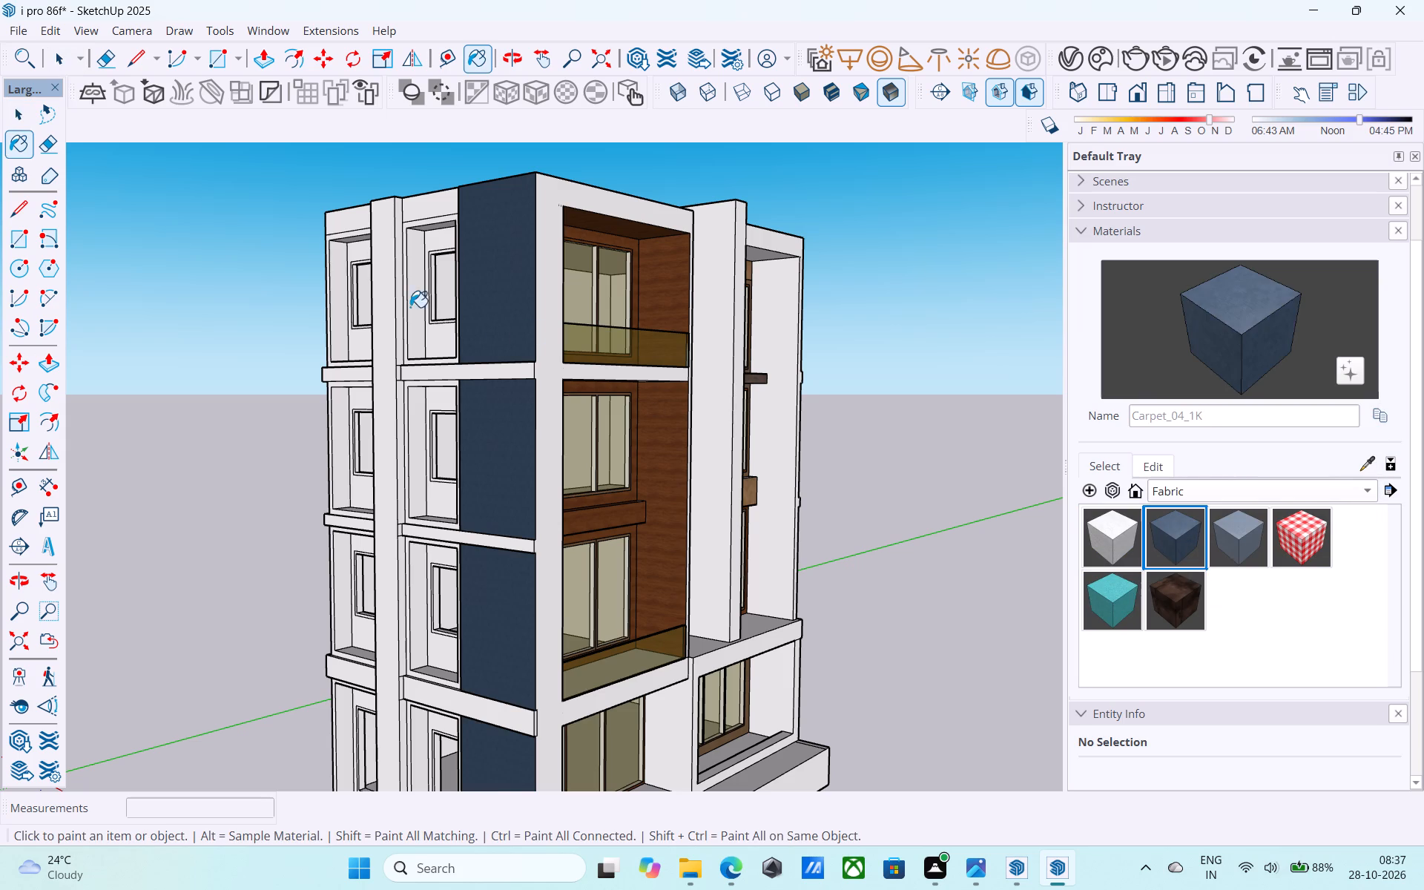
left_click(389, 294)
Examine the painted pillar together with the front facade and side wall from several angles.
middle_click_drag(648, 321, 554, 316)
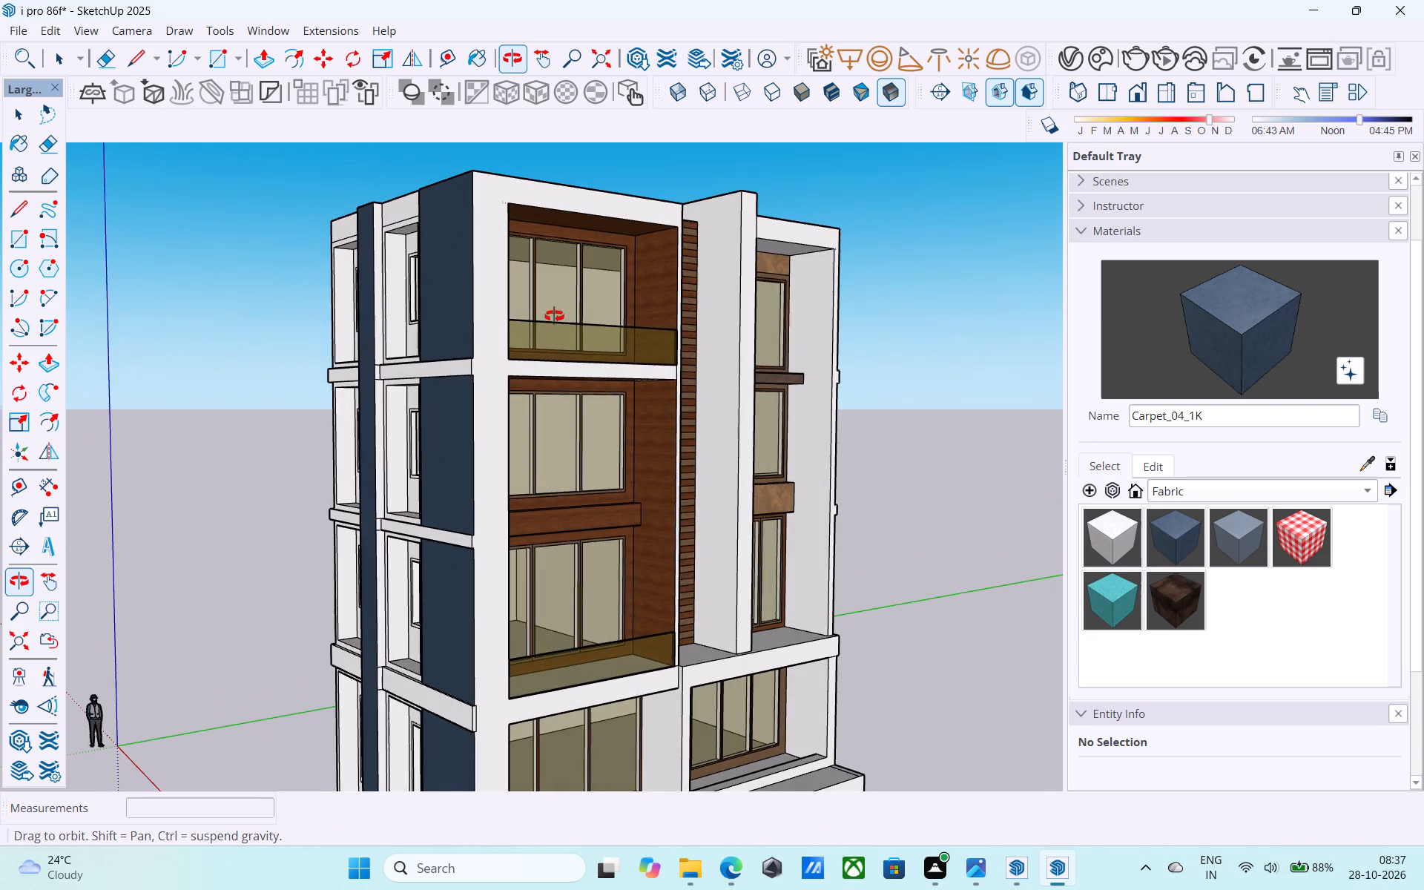
middle_click_drag(554, 316, 555, 317)
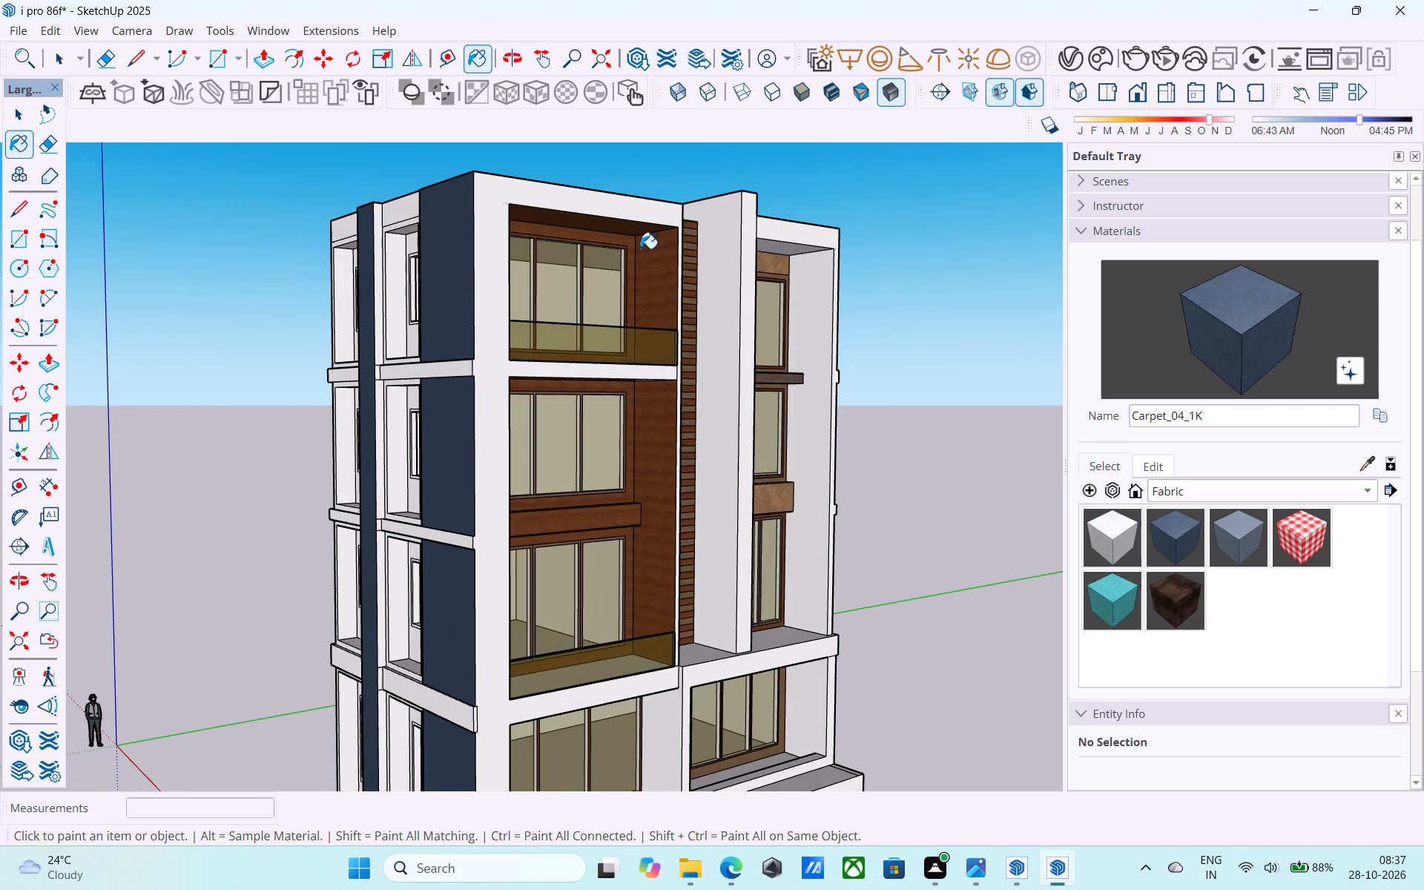
scroll(643, 244, "down", 1)
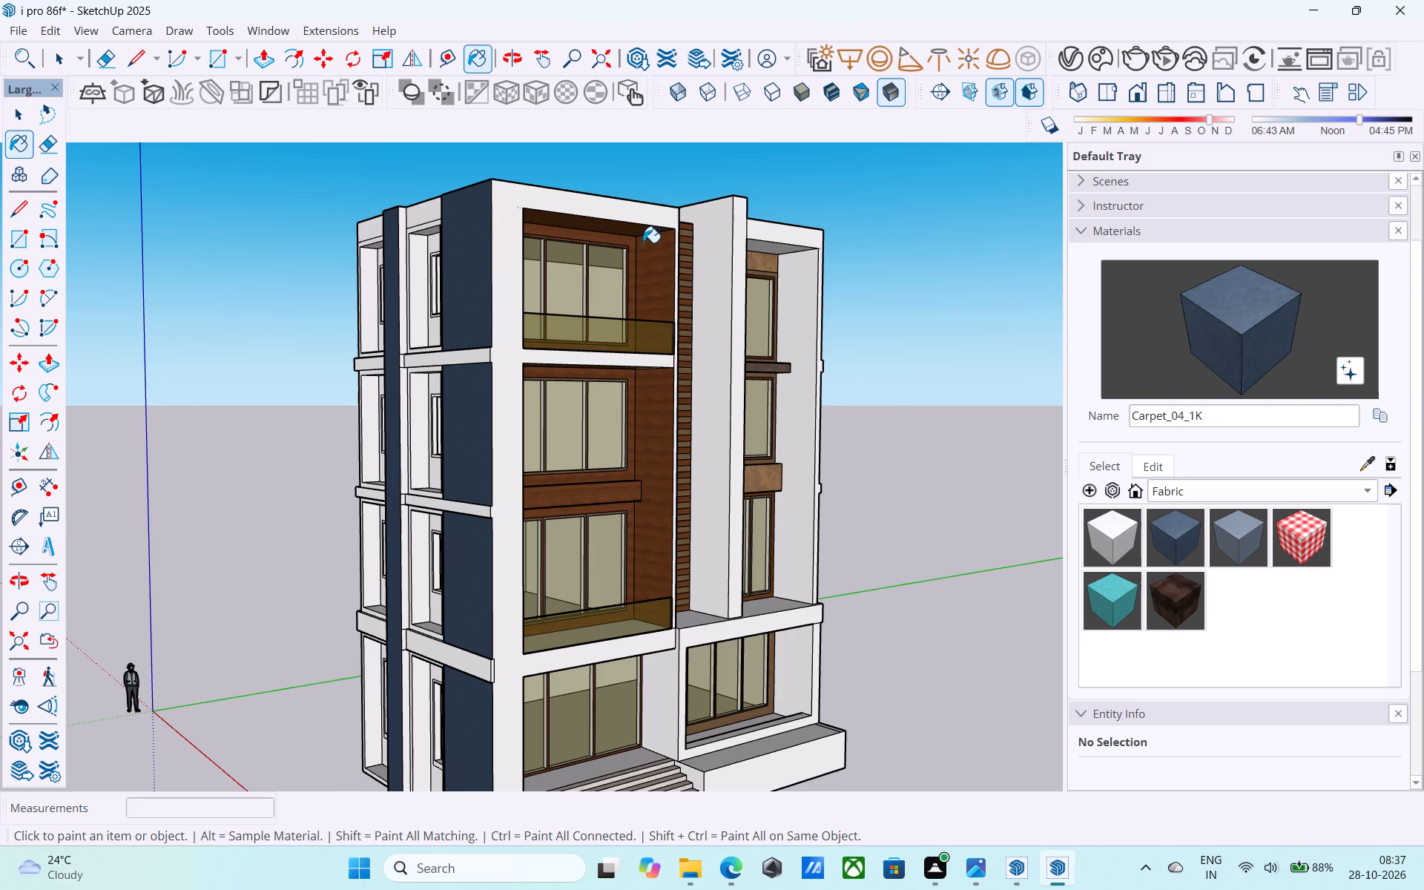
scroll(643, 243, "down", 1)
middle_click_drag(643, 243, 579, 220)
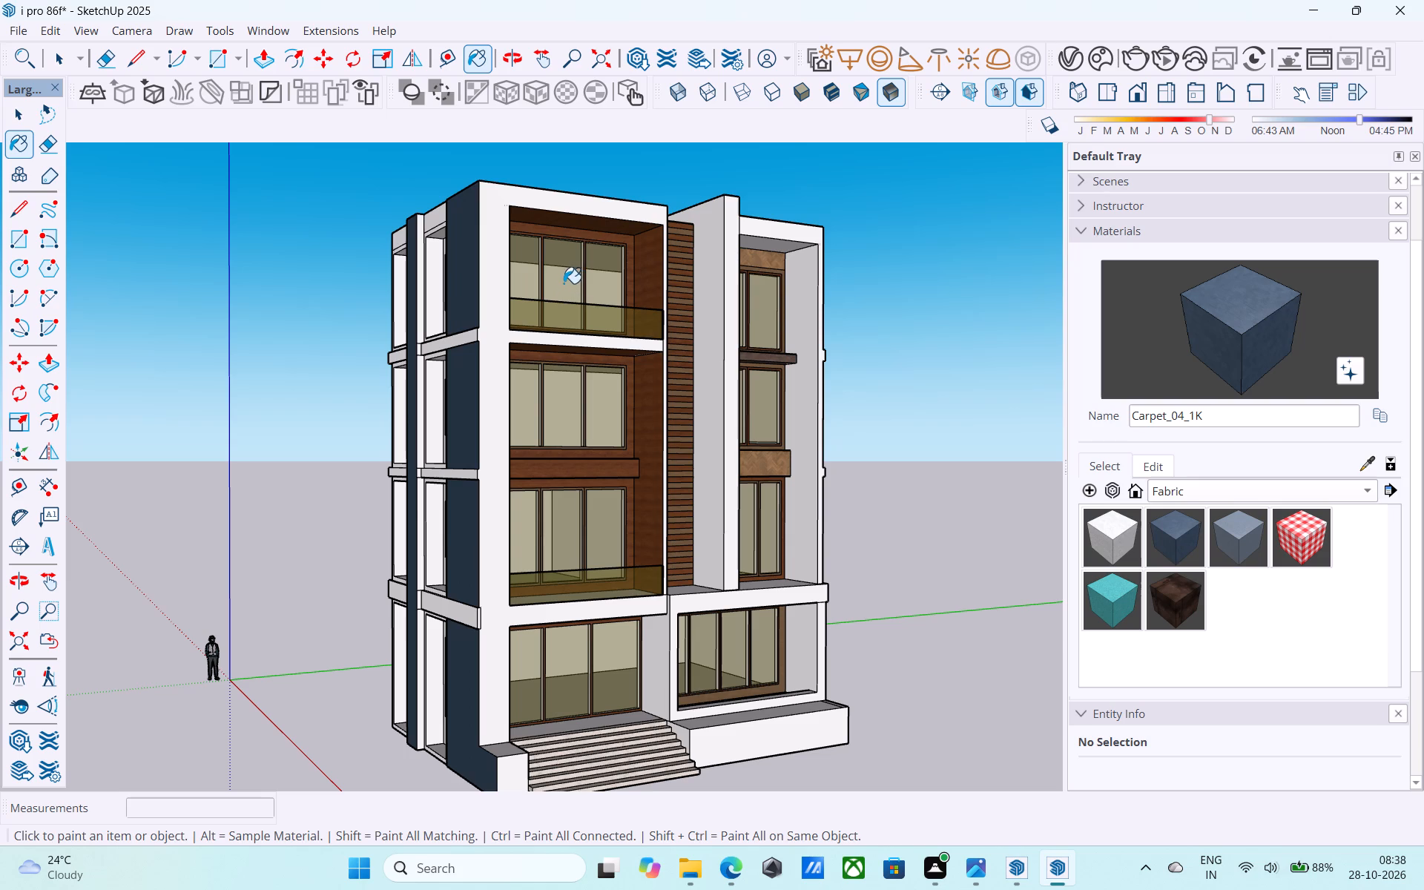
middle_click_drag(566, 280, 555, 270)
scroll(558, 269, "down", 3)
middle_click_drag(557, 272, 682, 374)
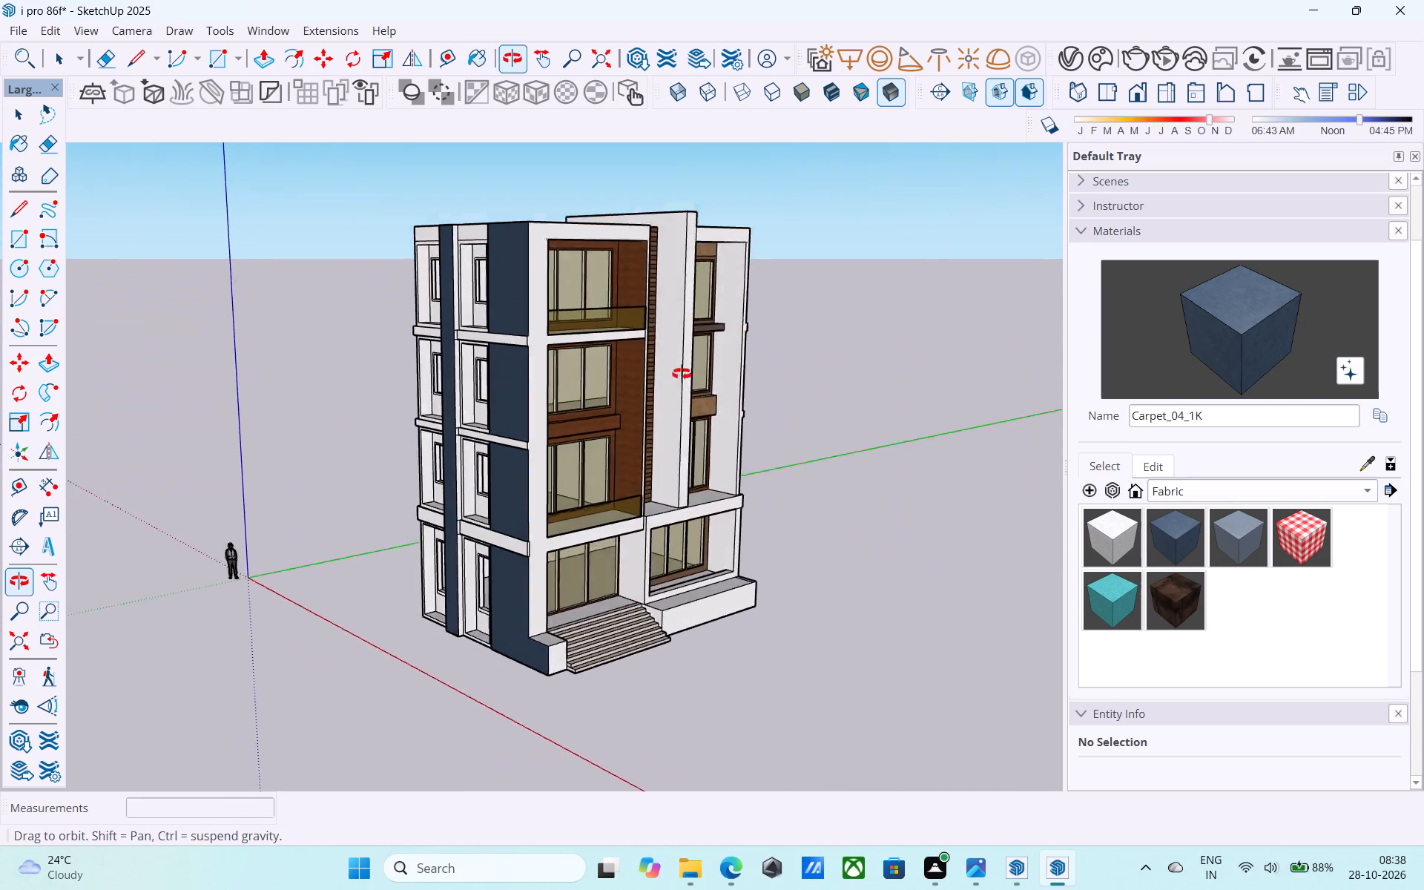
middle_click_drag(682, 374, 860, 369)
scroll(125, 262, "up", 3)
scroll(550, 273, "up", 4)
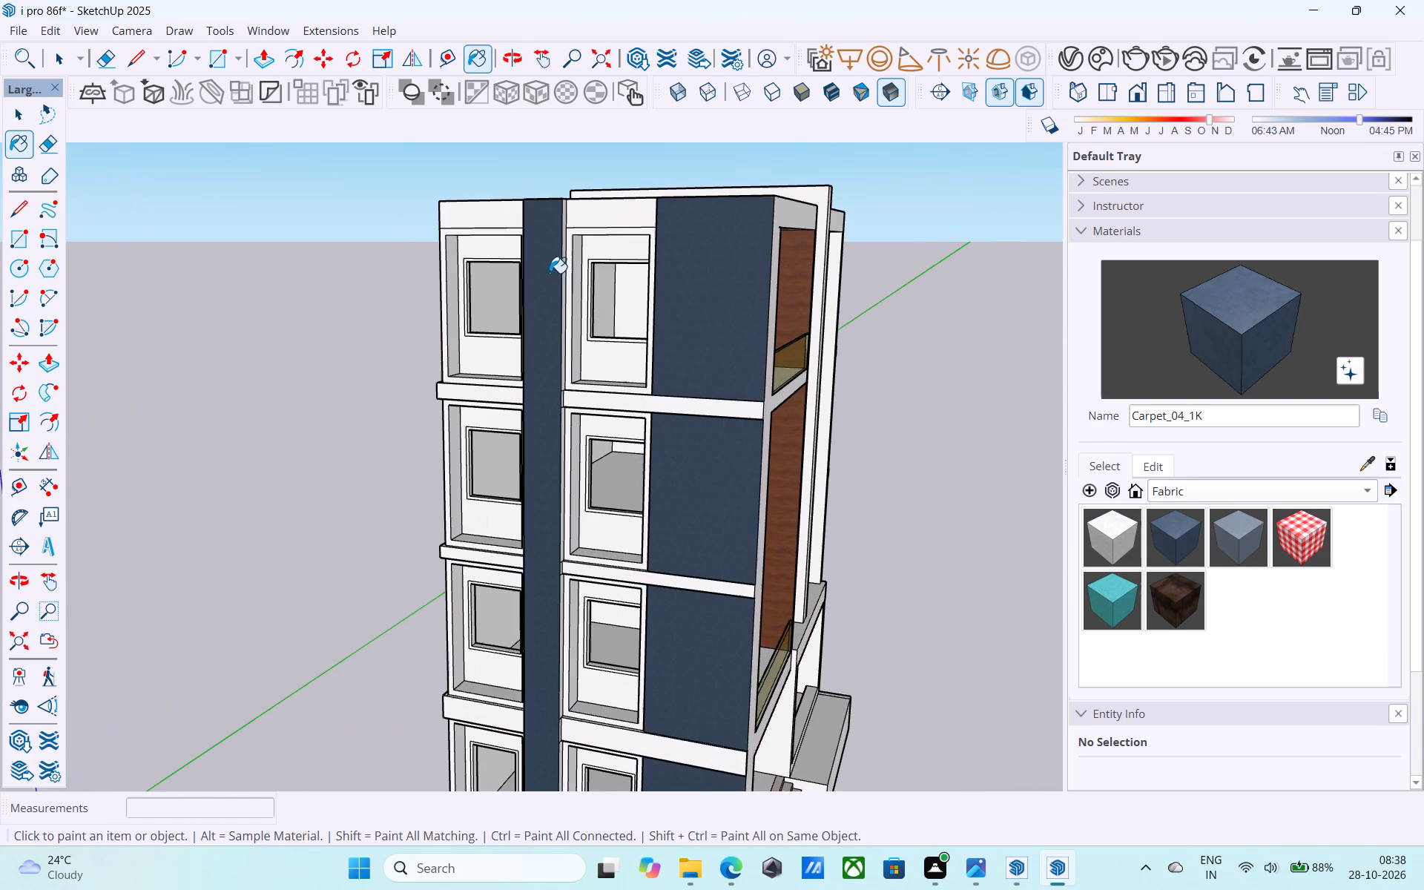
middle_click_drag(531, 268, 535, 229)
middle_click_drag(548, 277, 507, 245)
Draw a rectangle corner to corner across the top-floor window opening in the column beside the building's plain white end wall.
key("space")
key("r")
middle_click_drag(426, 280, 418, 251)
scroll(418, 251, "up", 1)
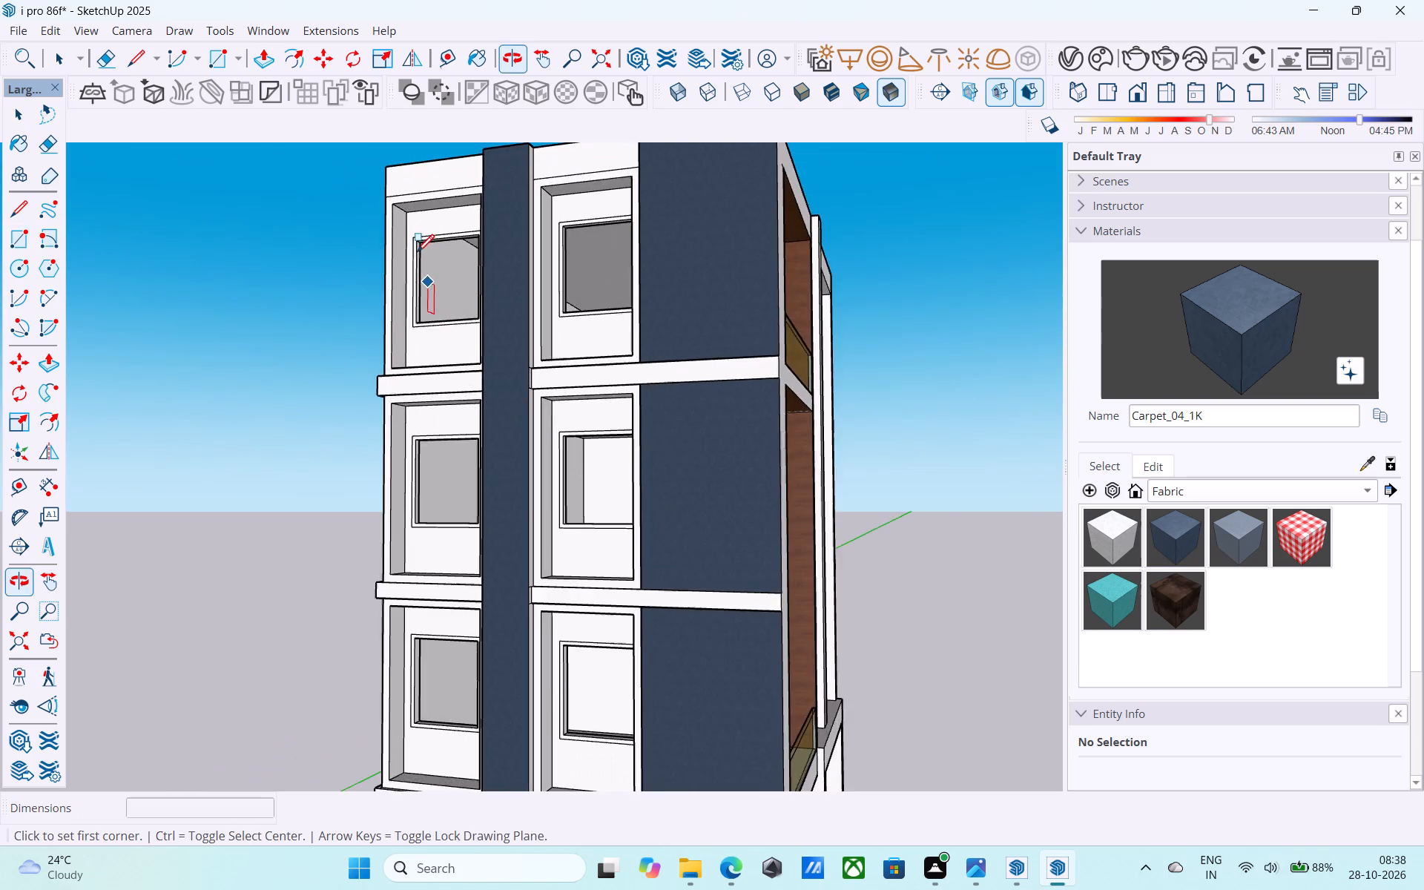
scroll(417, 254, "up", 4)
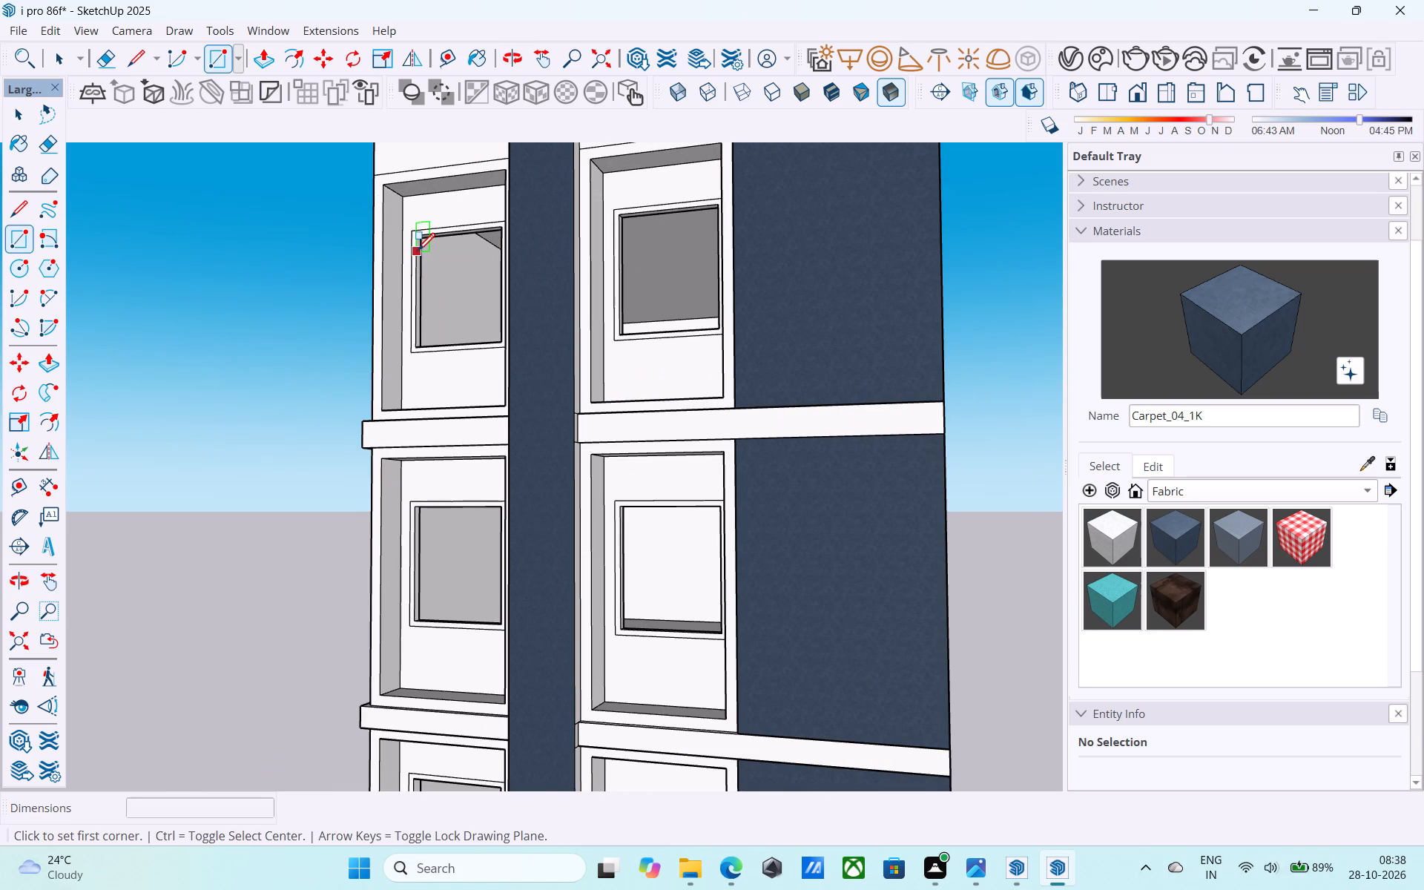
scroll(446, 251, "down", 2)
middle_click_drag(446, 248, 392, 263, "shift")
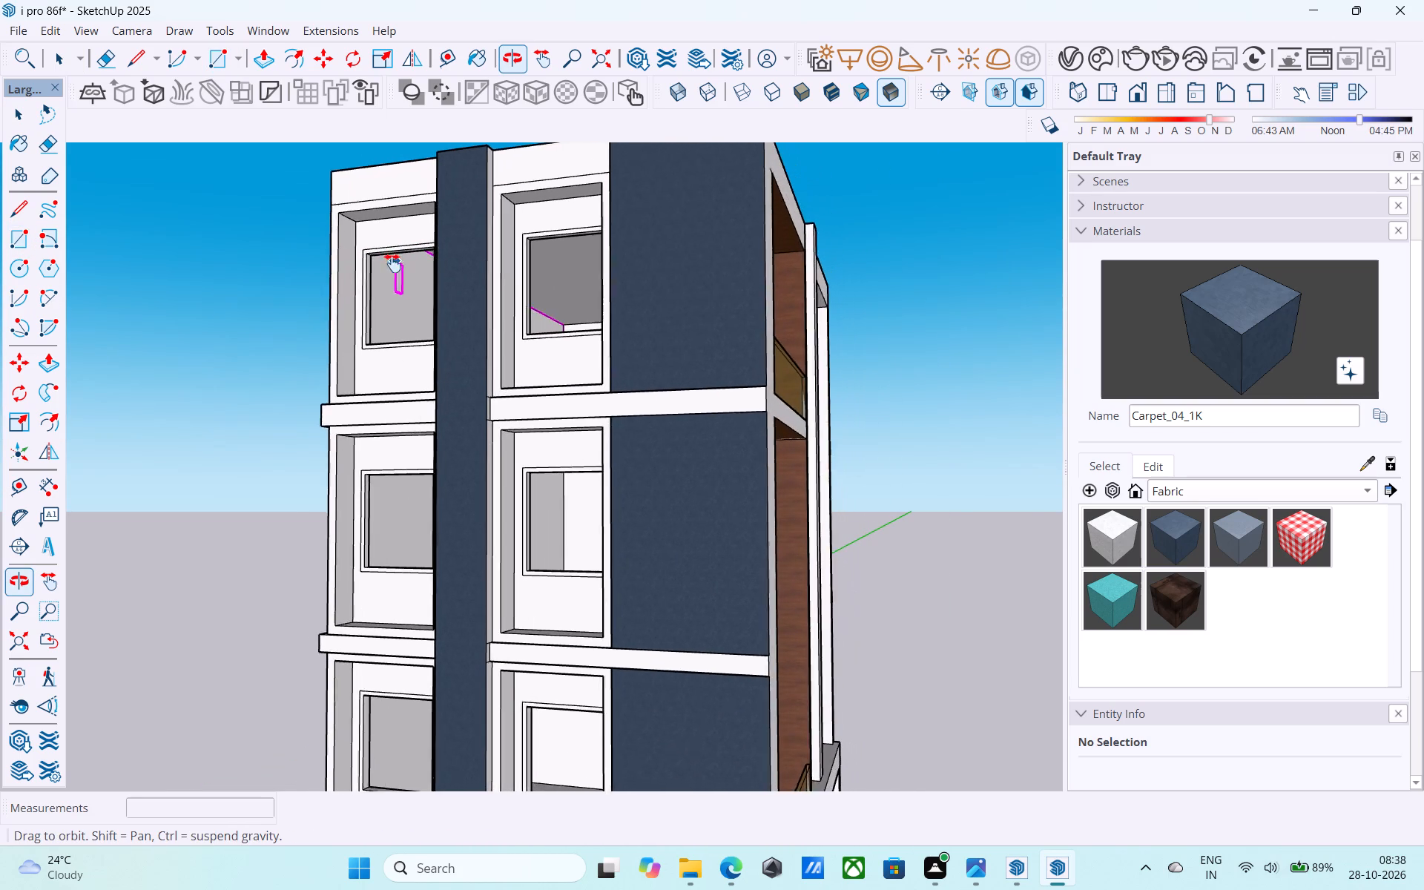
middle_click_drag(392, 263, 421, 223, "shift")
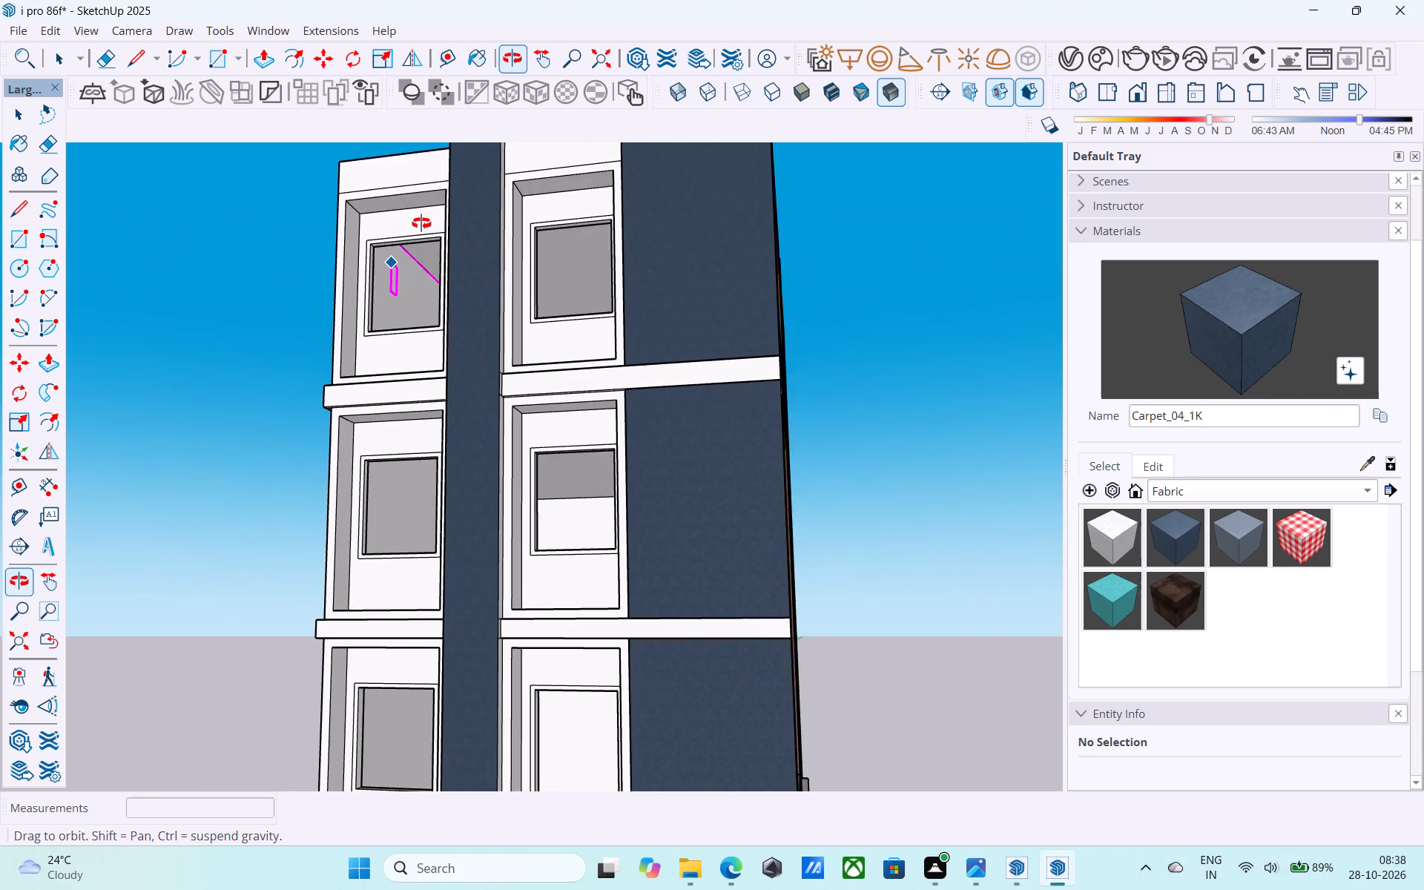
middle_click_drag(421, 223, 398, 216, "shift")
scroll(392, 215, "up", 9)
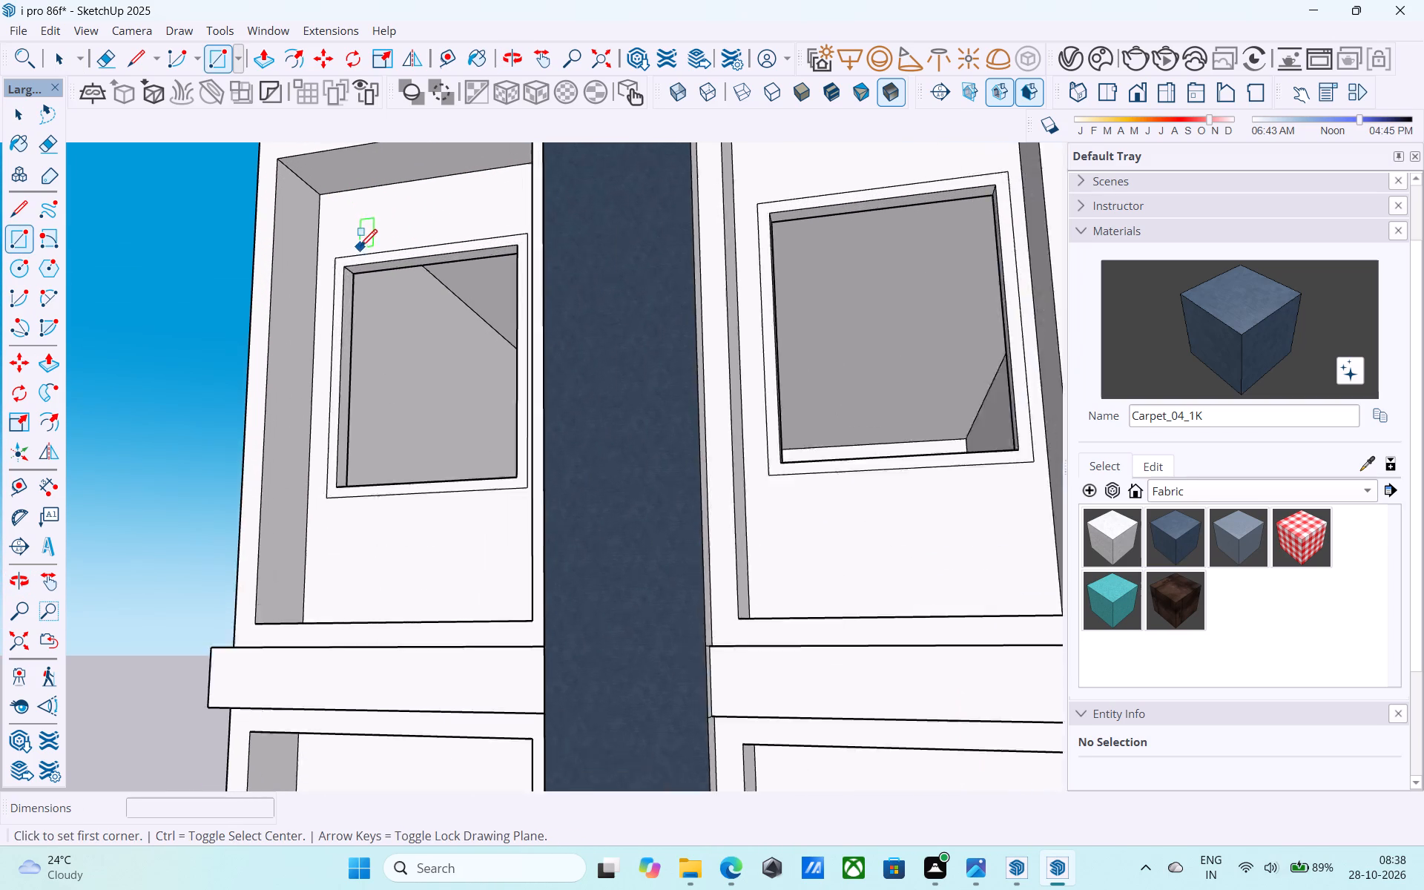
left_click(354, 280)
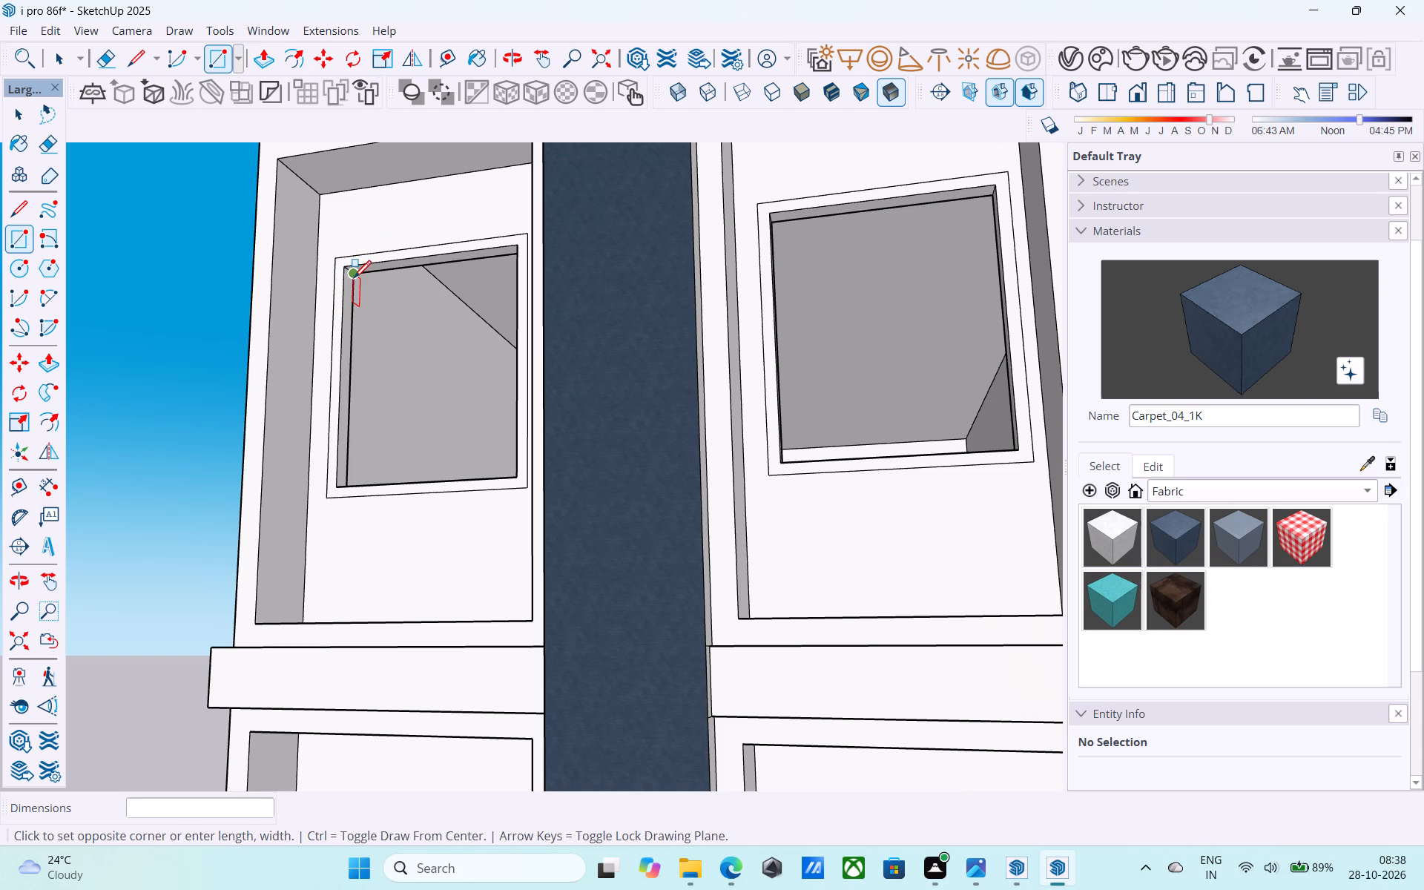
scroll(354, 280, "down", 4)
middle_click_drag(362, 340, 654, 506)
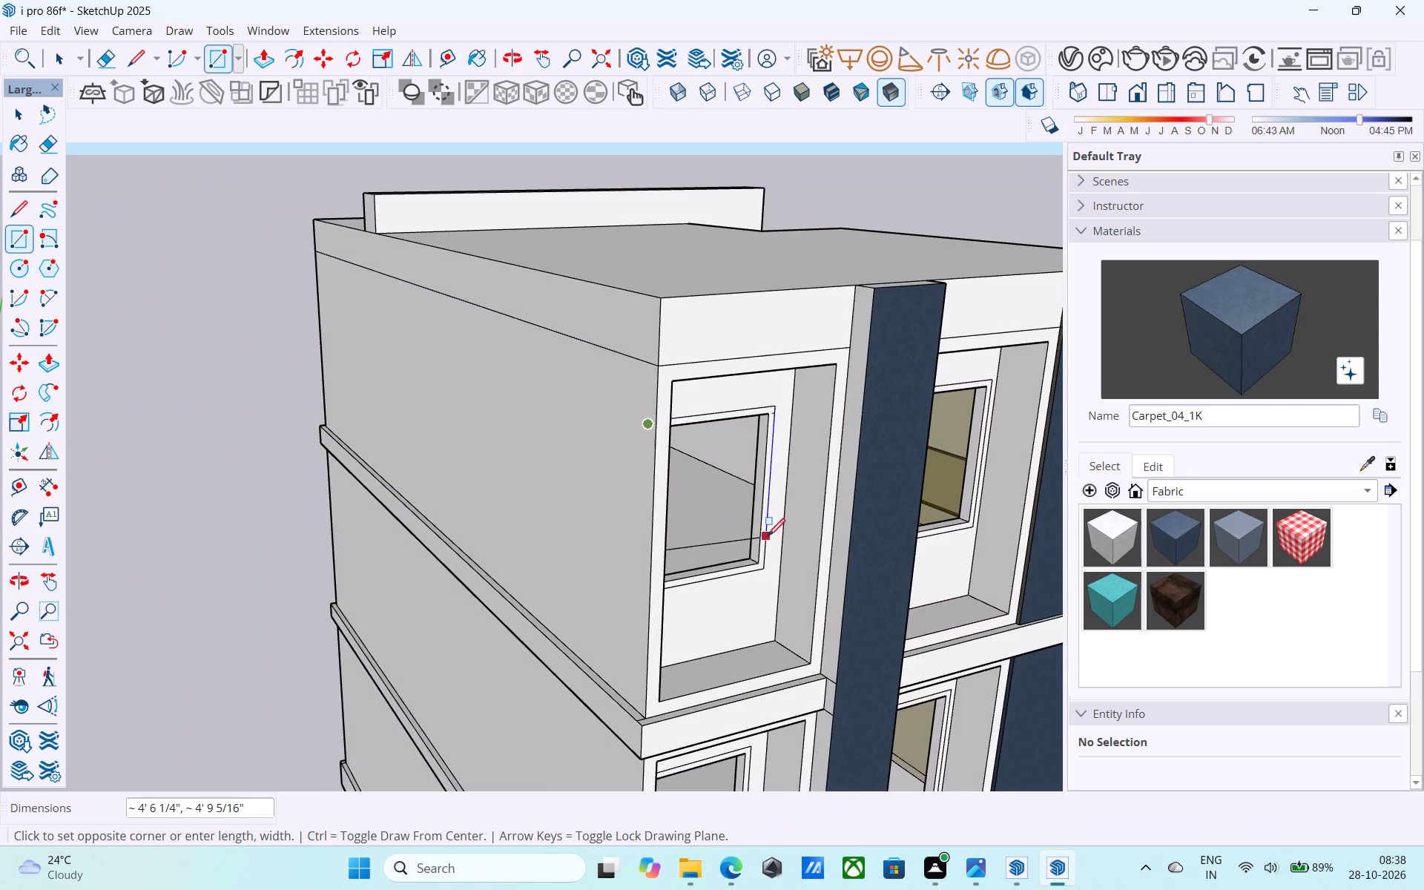
scroll(756, 550, "up", 3)
left_click(748, 555)
Fill the top-floor window opening between the dark blue pillar and the wide dark blue wall with a corner-to-corner rectangle.
scroll(741, 539, "down", 4)
middle_click_drag(728, 536, 243, 489)
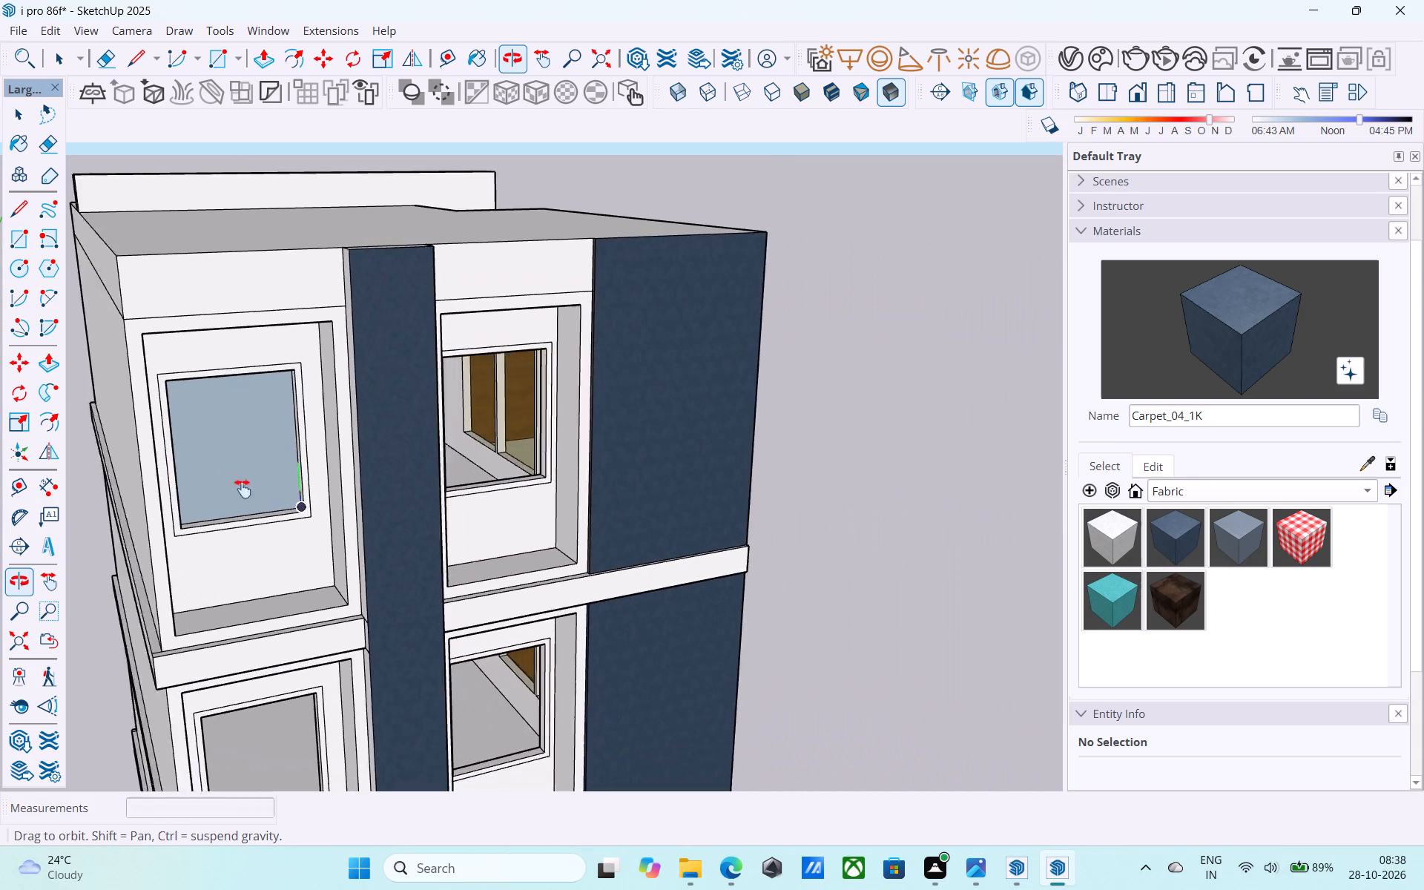
middle_click_drag(243, 489, 142, 431)
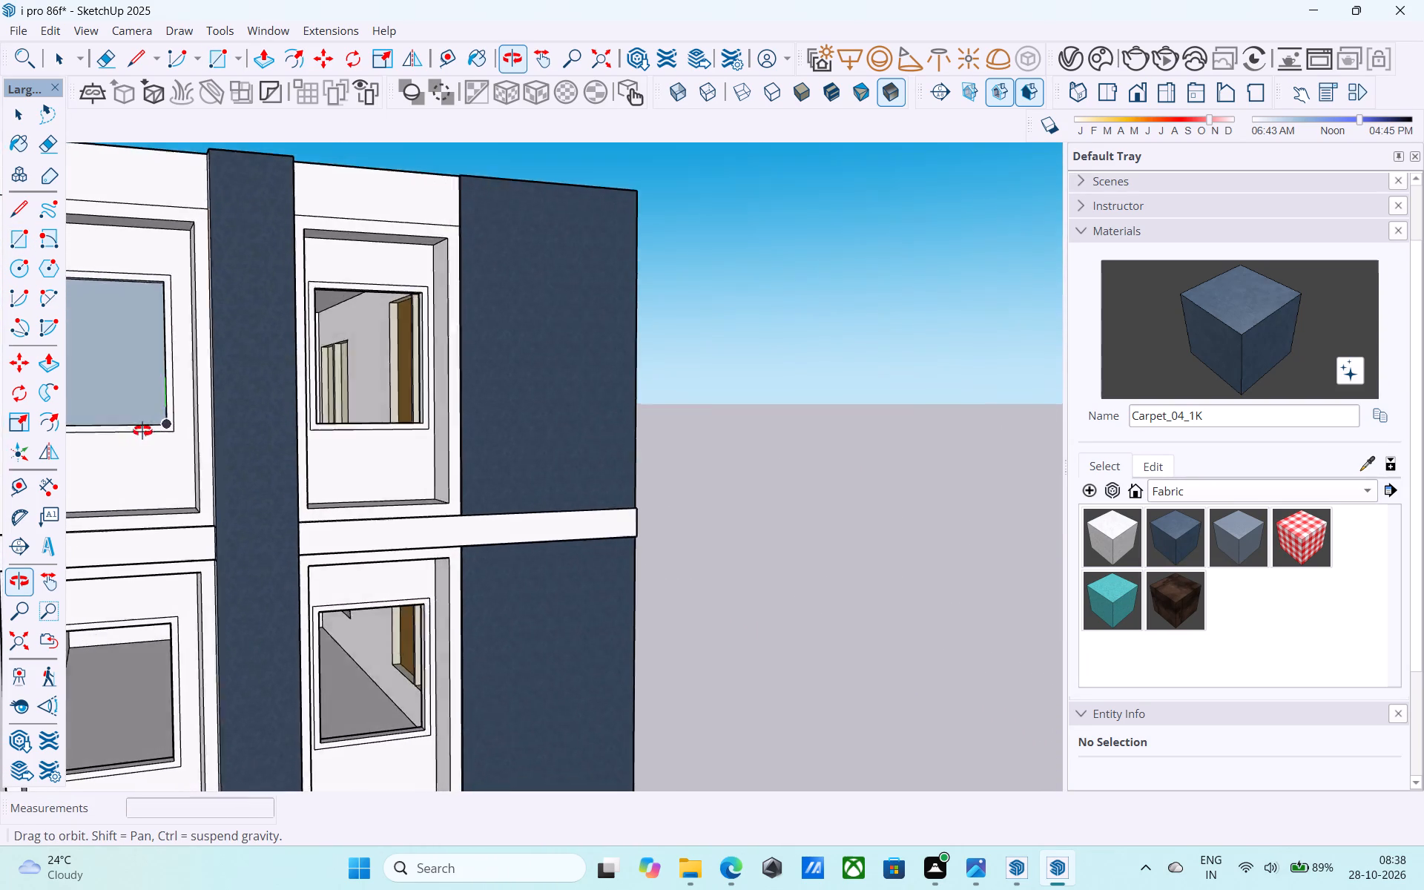
middle_click_drag(142, 431, 178, 405)
scroll(398, 352, "up", 2)
scroll(489, 244, "up", 8)
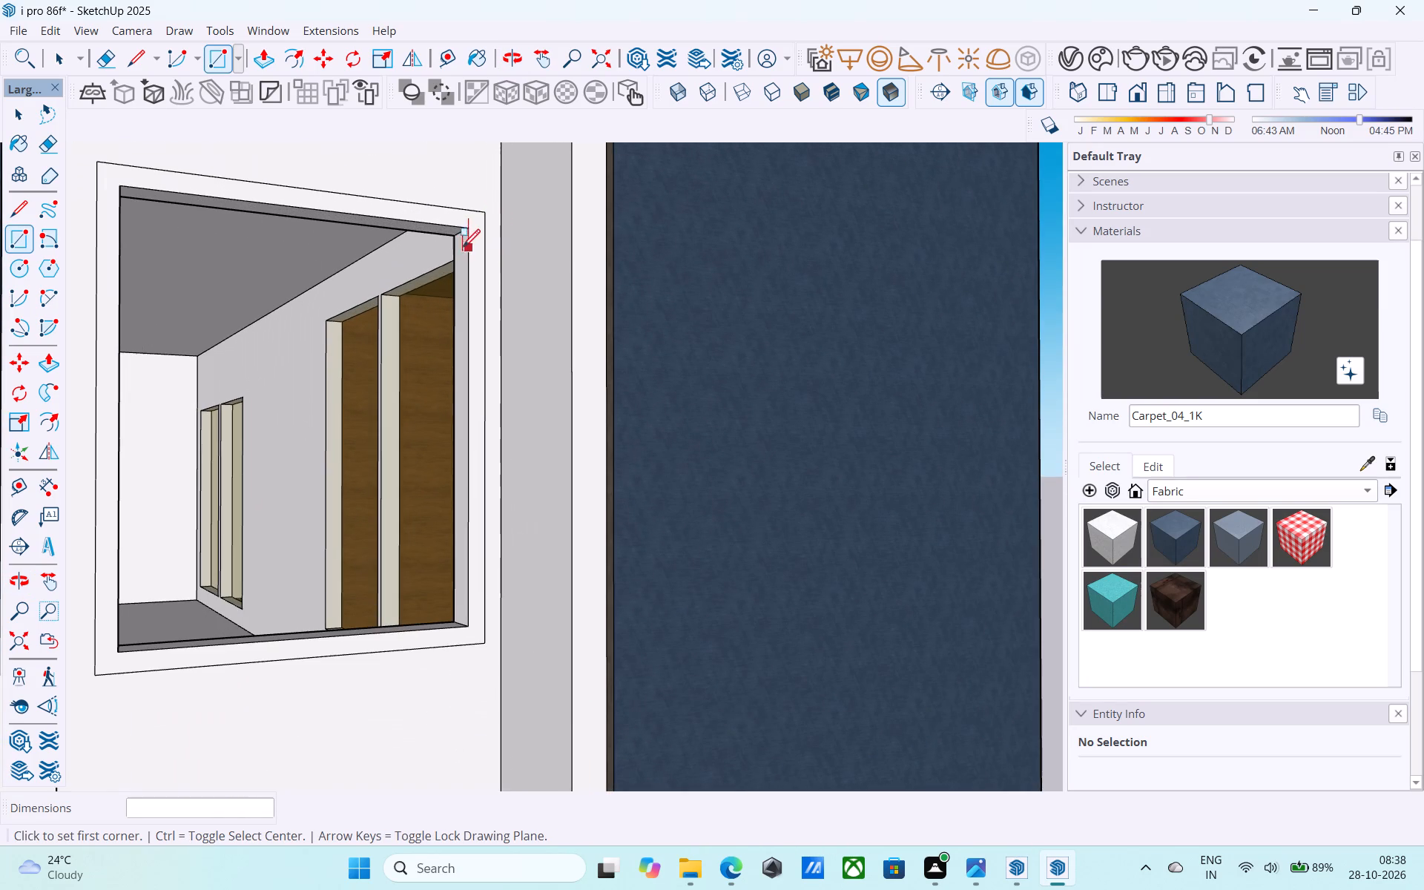
left_click(453, 242)
scroll(402, 337, "down", 5)
middle_click_drag(306, 446, 168, 537)
scroll(118, 584, "up", 4)
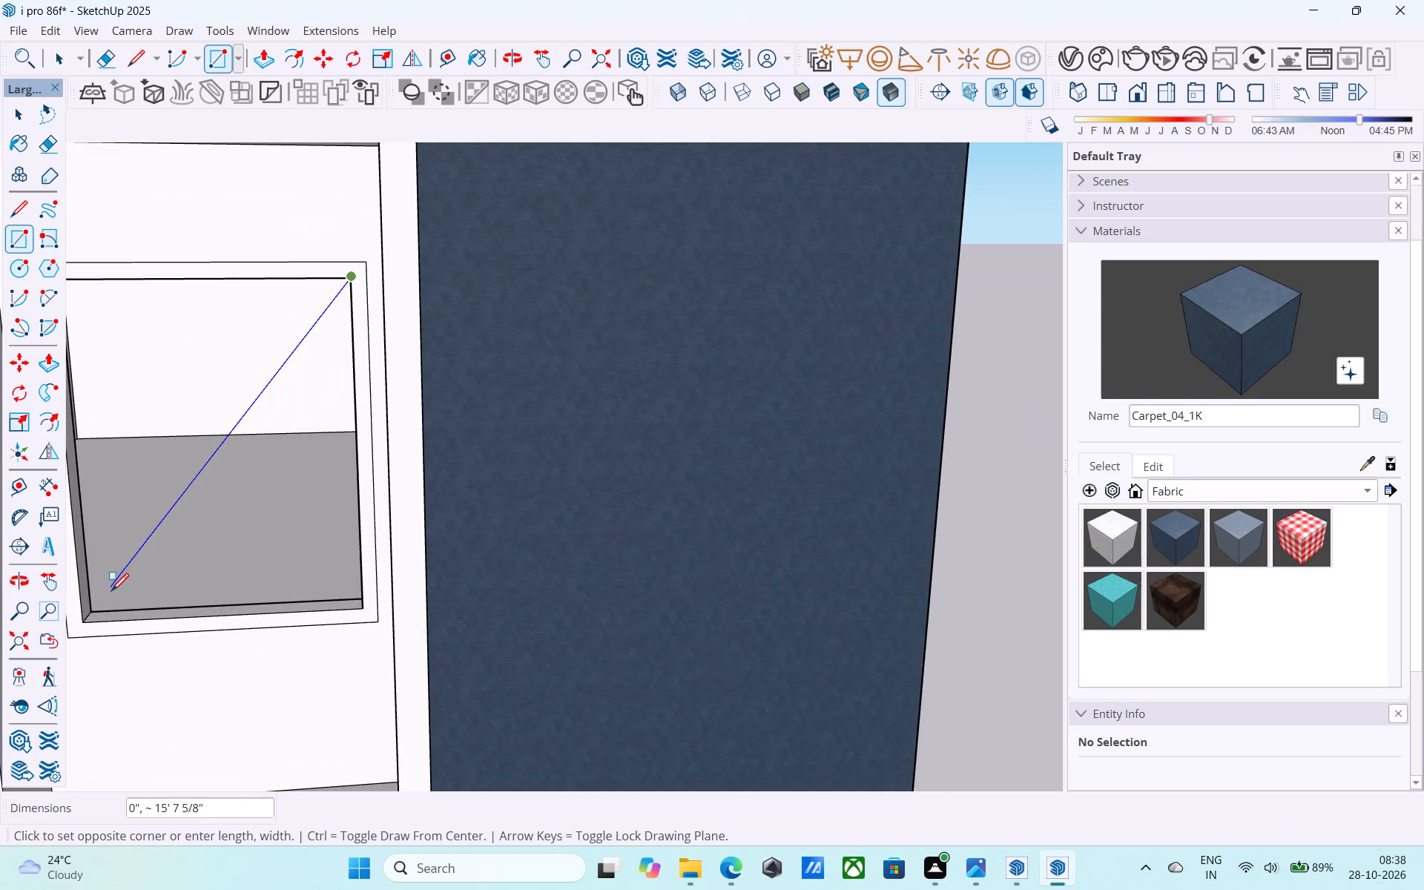
left_click(96, 611)
Draw a 5' 6" by 4' 6" rectangle across the window opening one floor below the top, in the column beside the plain end wall.
scroll(340, 534, "down", 1)
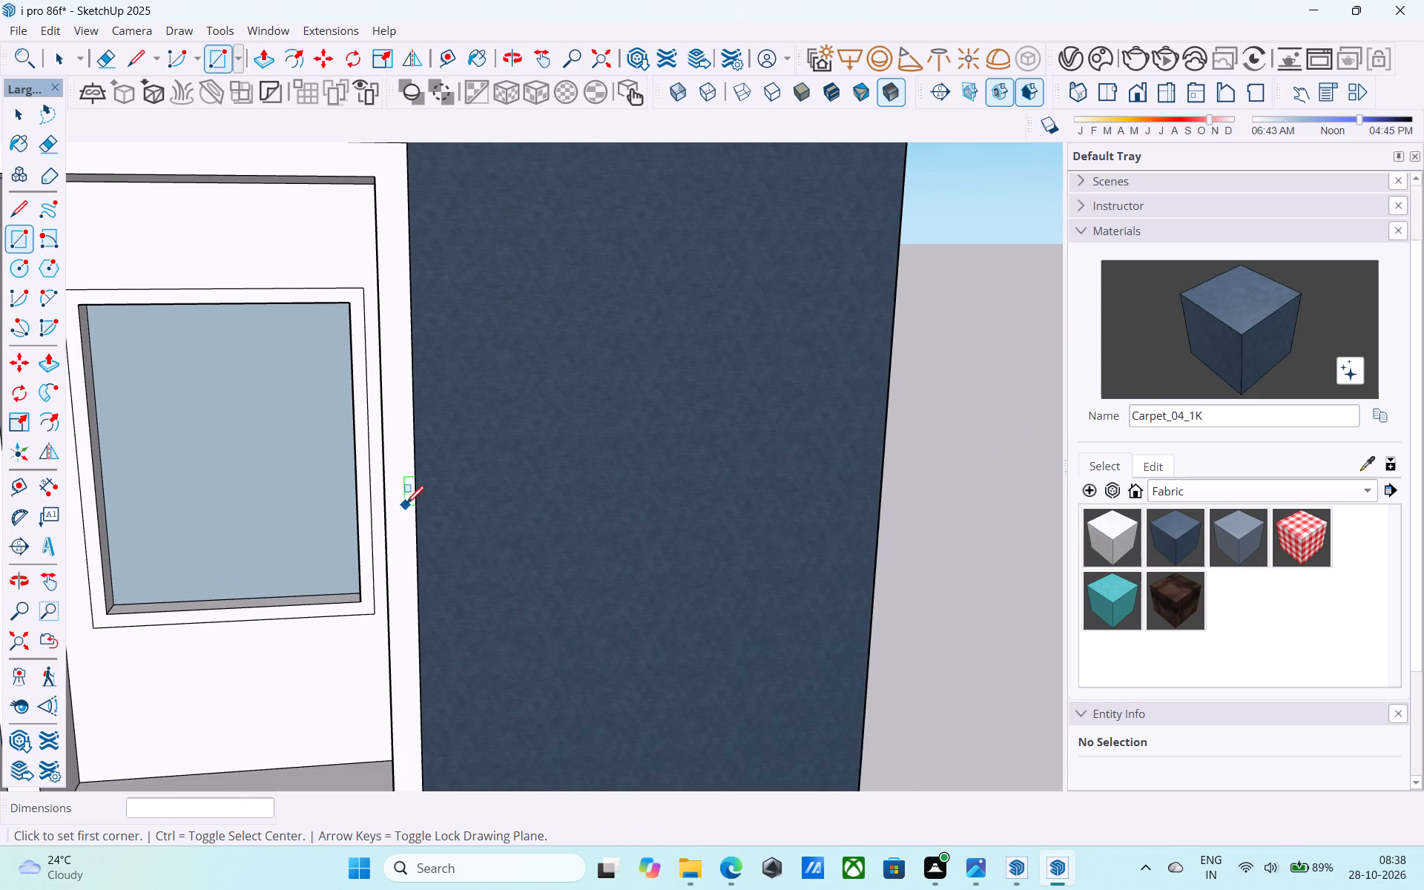
scroll(465, 486, "down", 5)
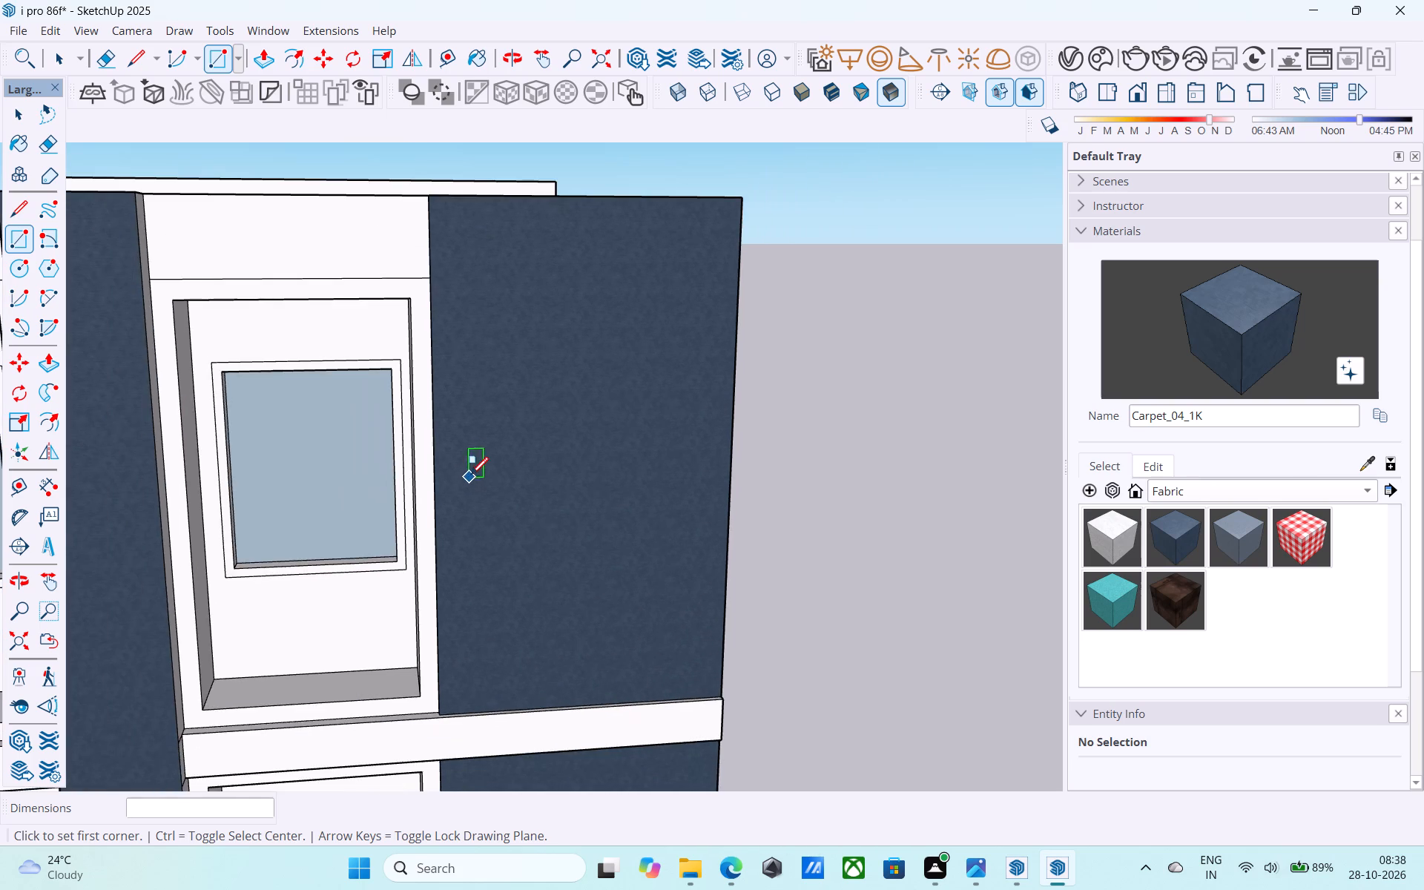
scroll(474, 469, "down", 11)
middle_click_drag(341, 553, 470, 311)
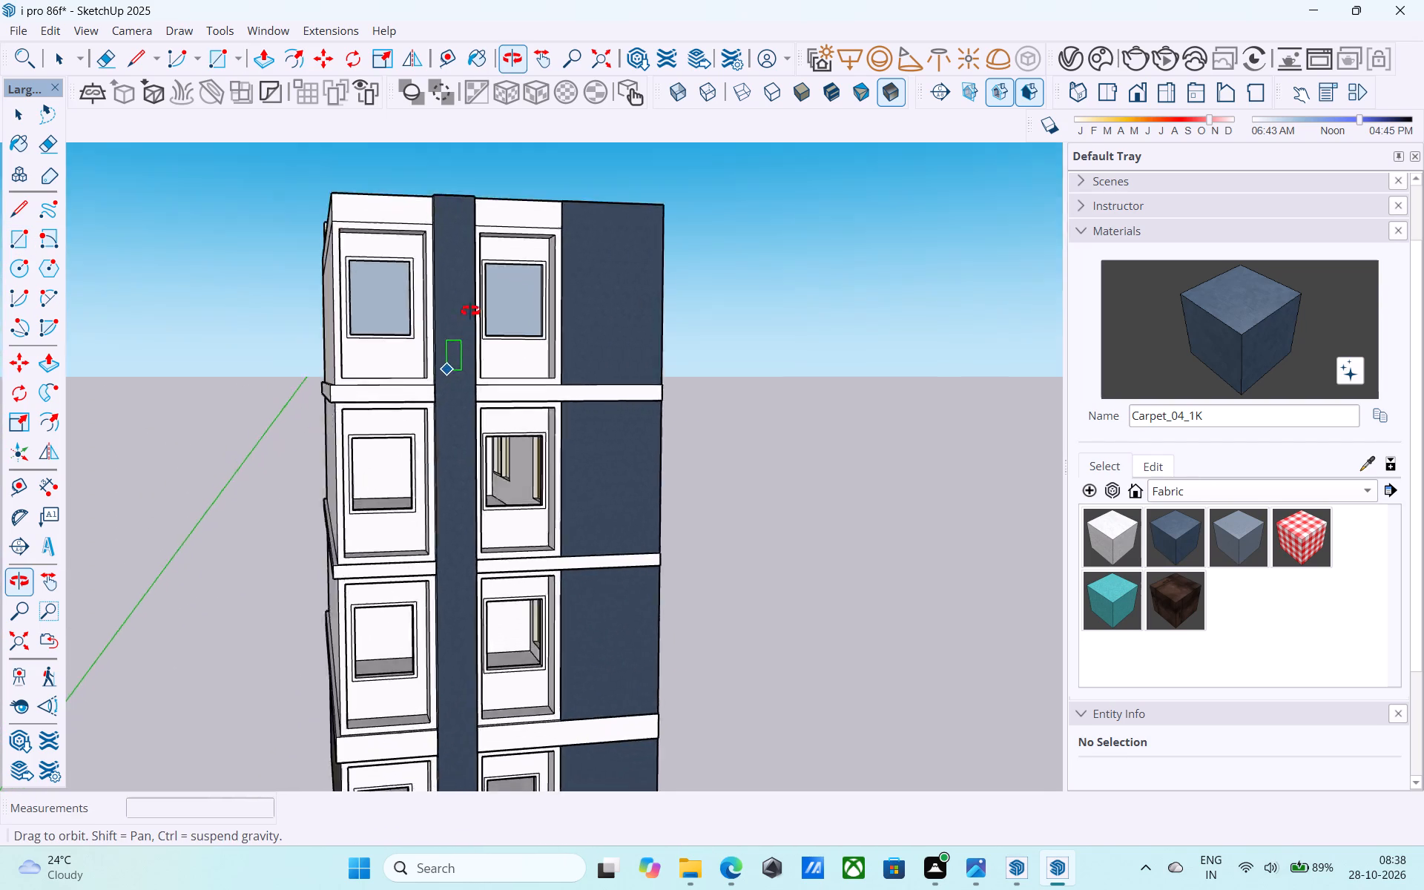
middle_click_drag(470, 311, 607, 200)
scroll(530, 335, "up", 14)
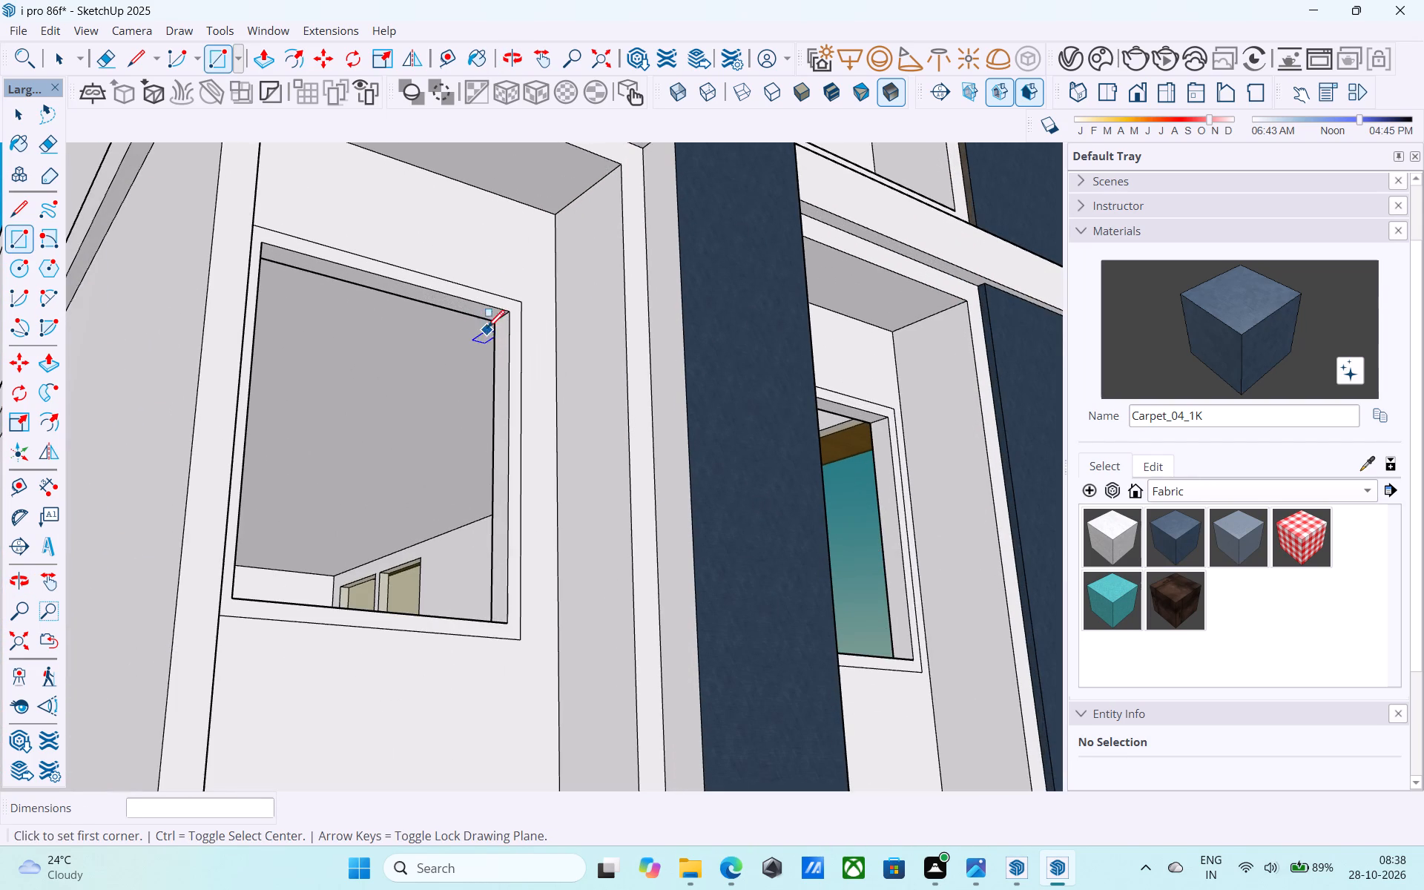
left_click(487, 320)
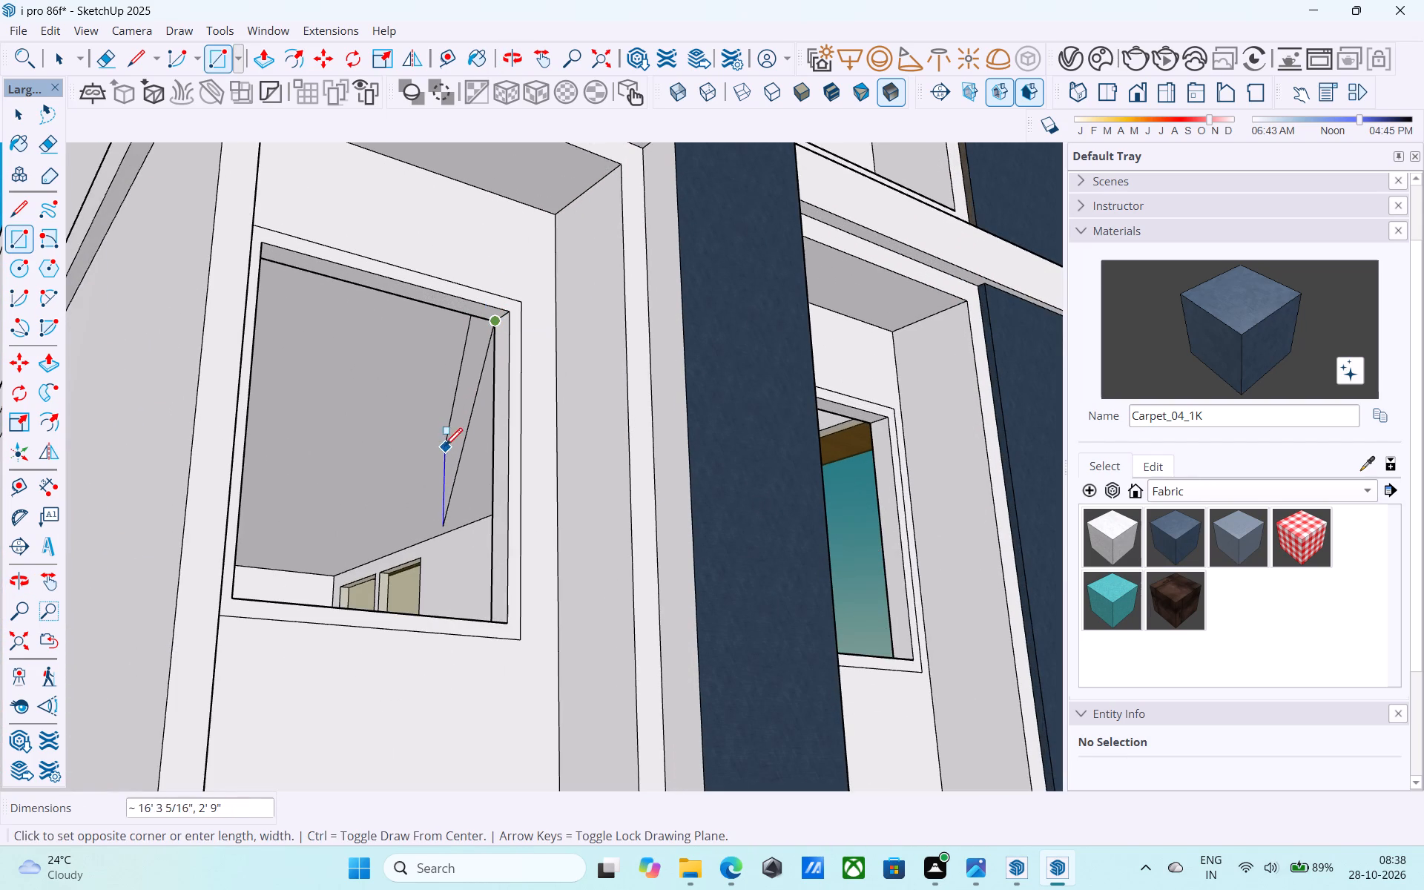
scroll(445, 448, "down", 7)
middle_click_drag(444, 451, 205, 649)
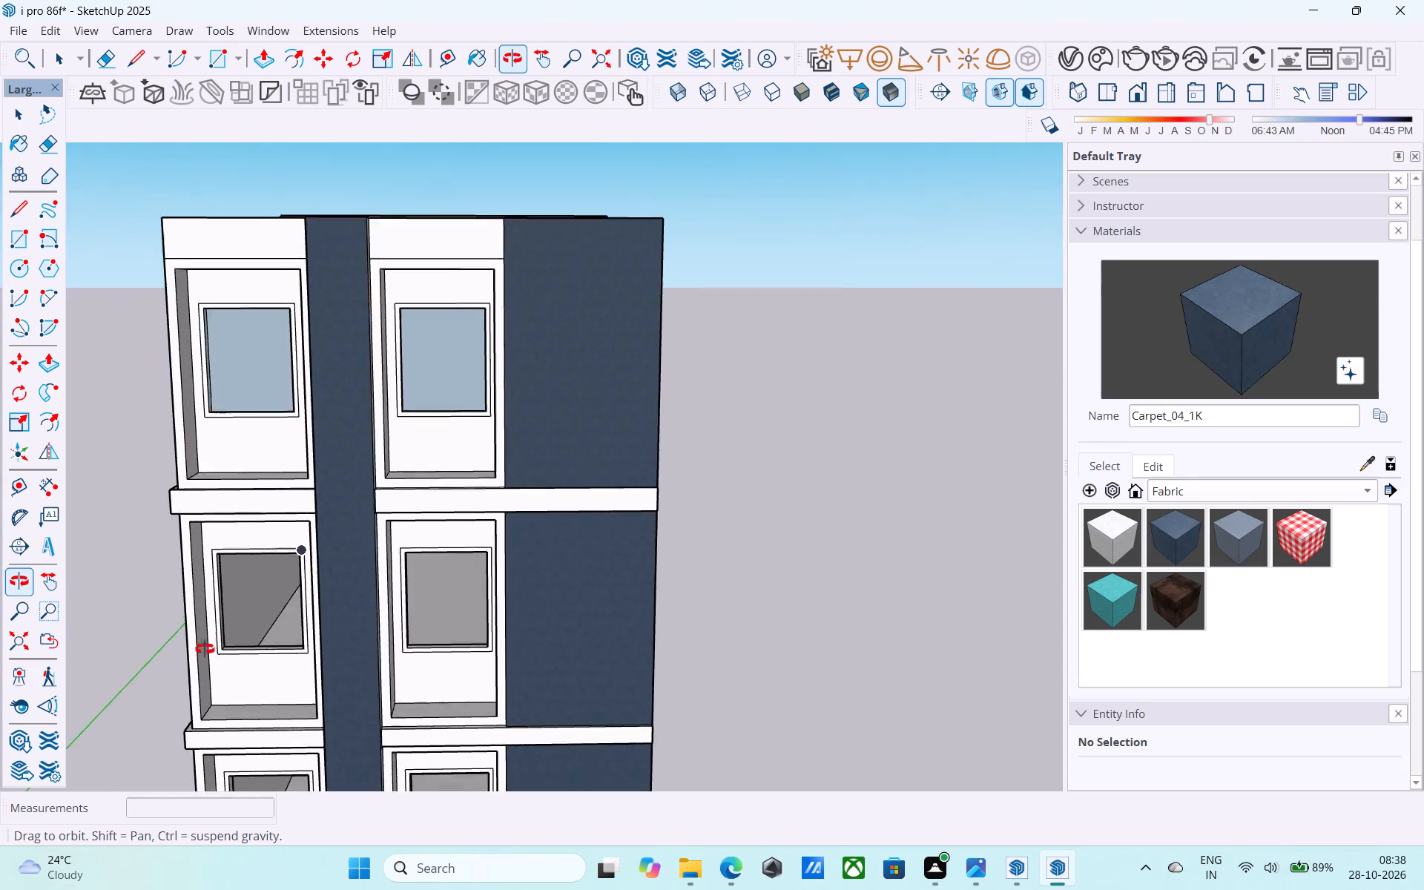
middle_click_drag(205, 649, 204, 649)
scroll(208, 644, "up", 11)
left_click(228, 677)
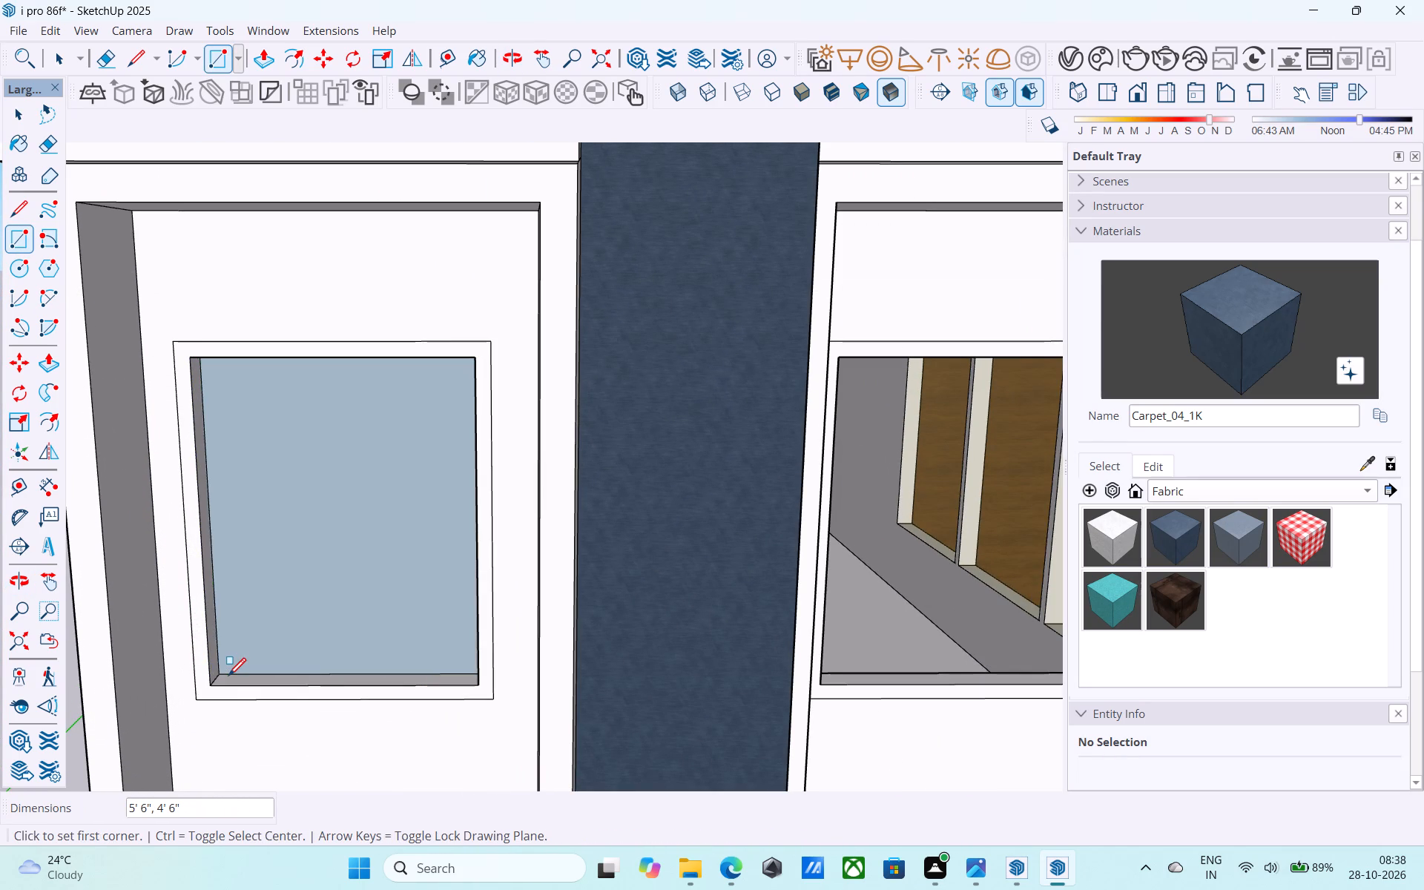
Fill the window opening one floor below the top, between the dark blue pillar and wide dark blue wall, with a 5' 6" by 4' 6" rectangle.
scroll(226, 676, "down", 6)
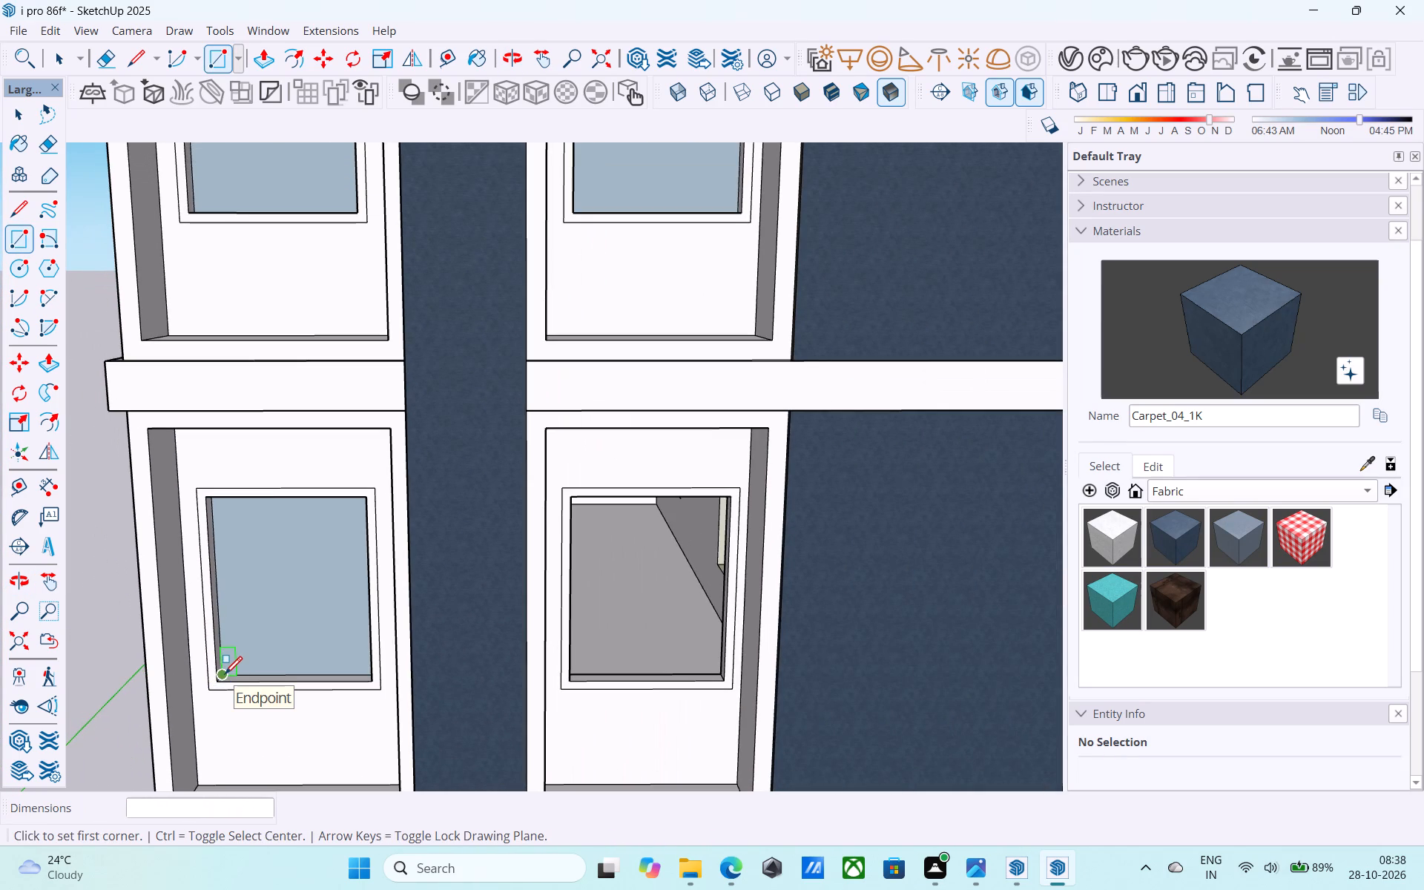
scroll(225, 676, "down", 2)
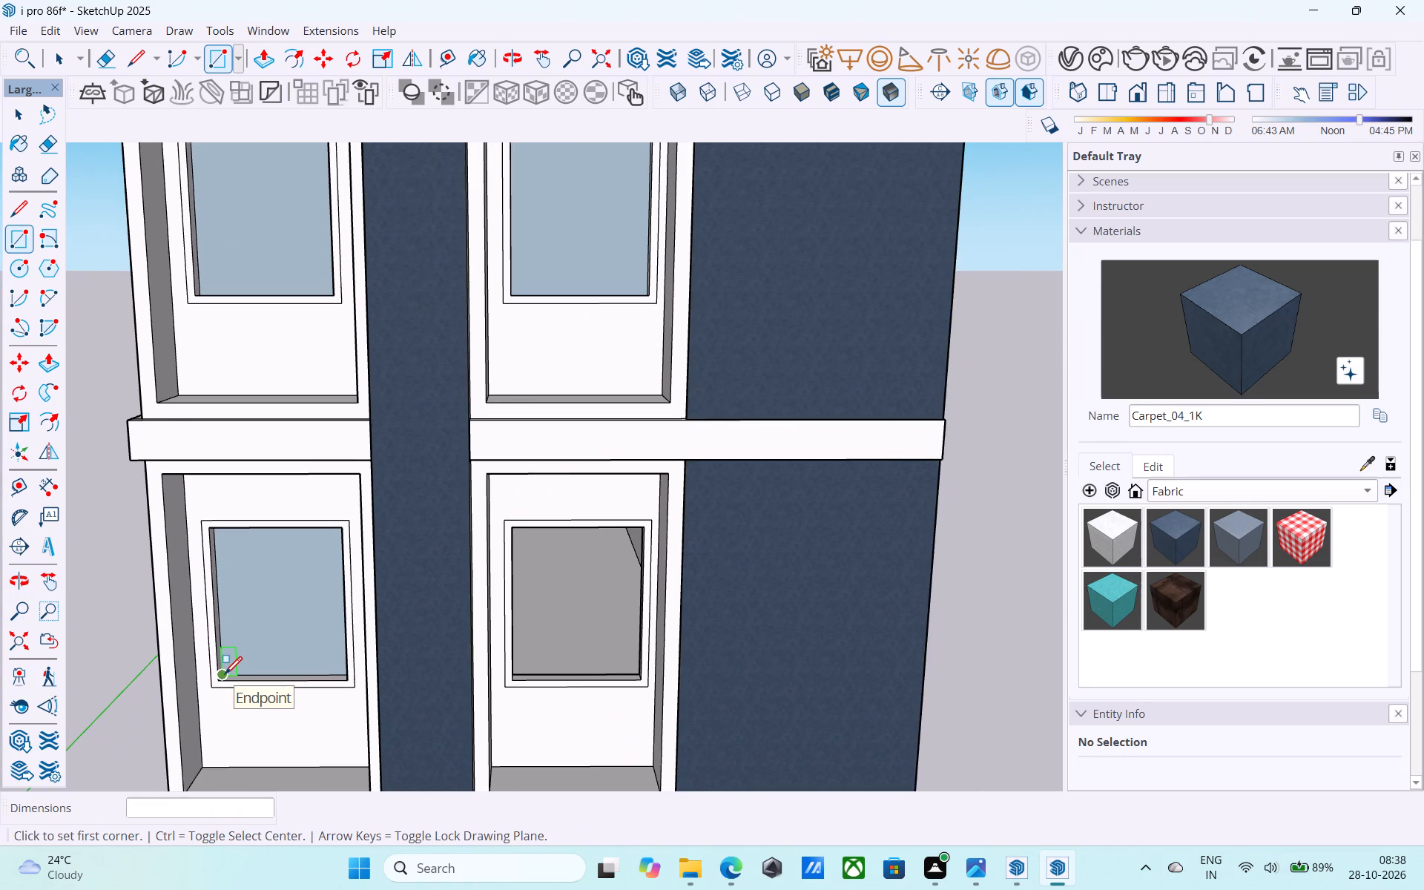
scroll(225, 676, "down", 2)
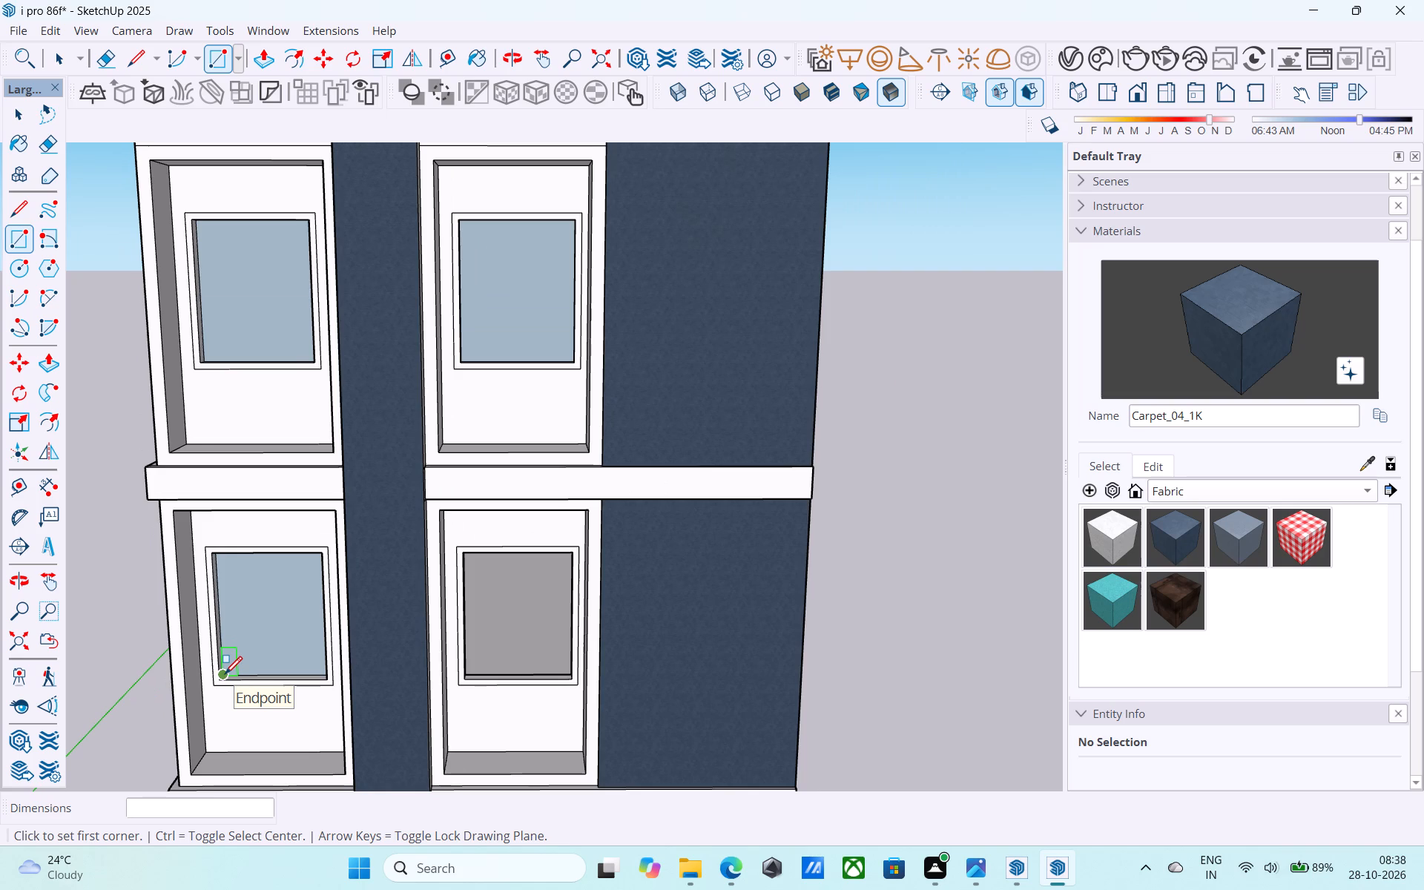
scroll(225, 676, "down", 2)
middle_click_drag(225, 676, 286, 593)
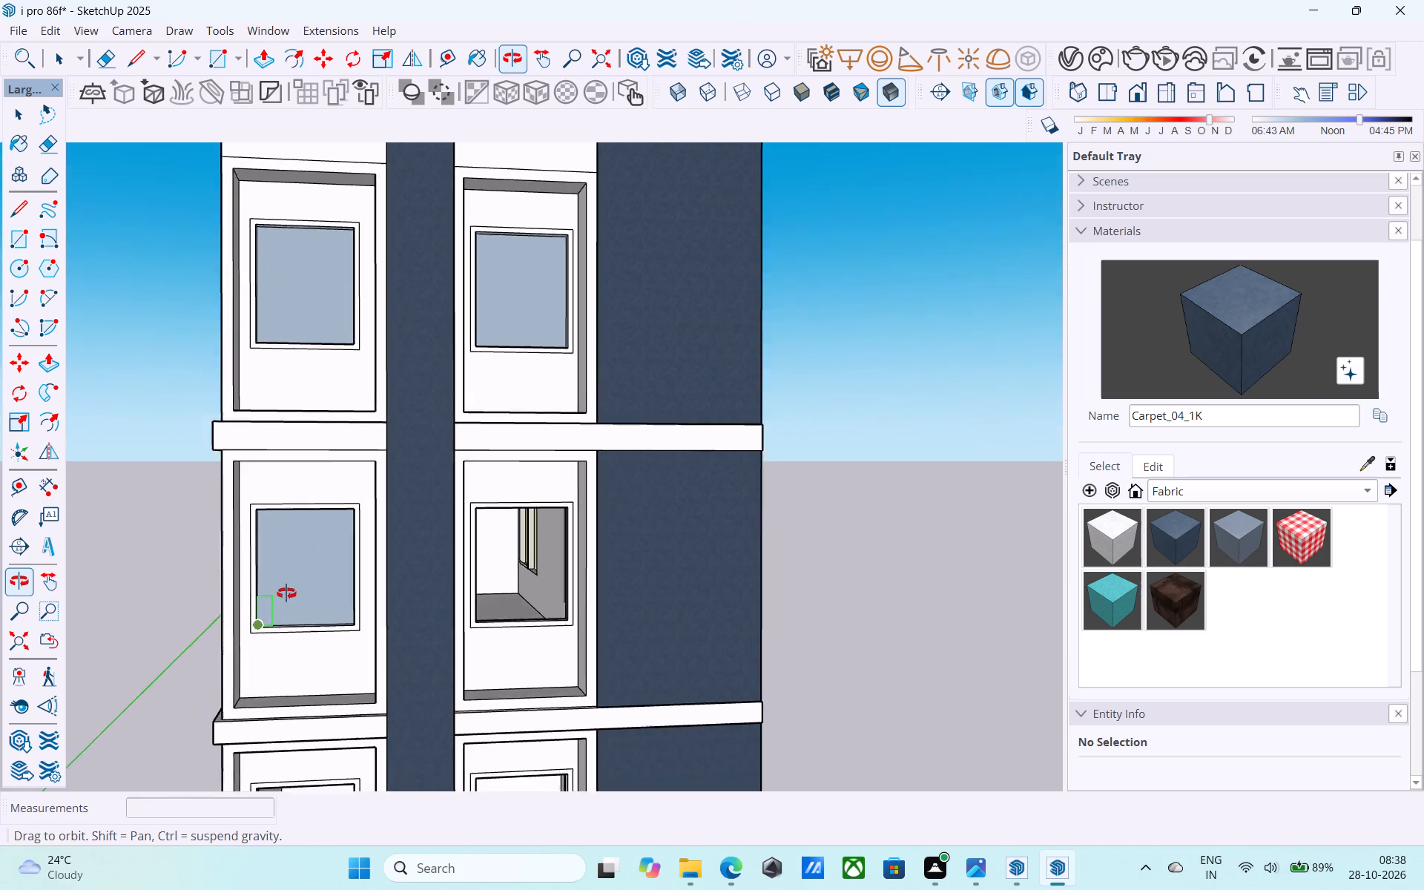
middle_click_drag(286, 593, 260, 524)
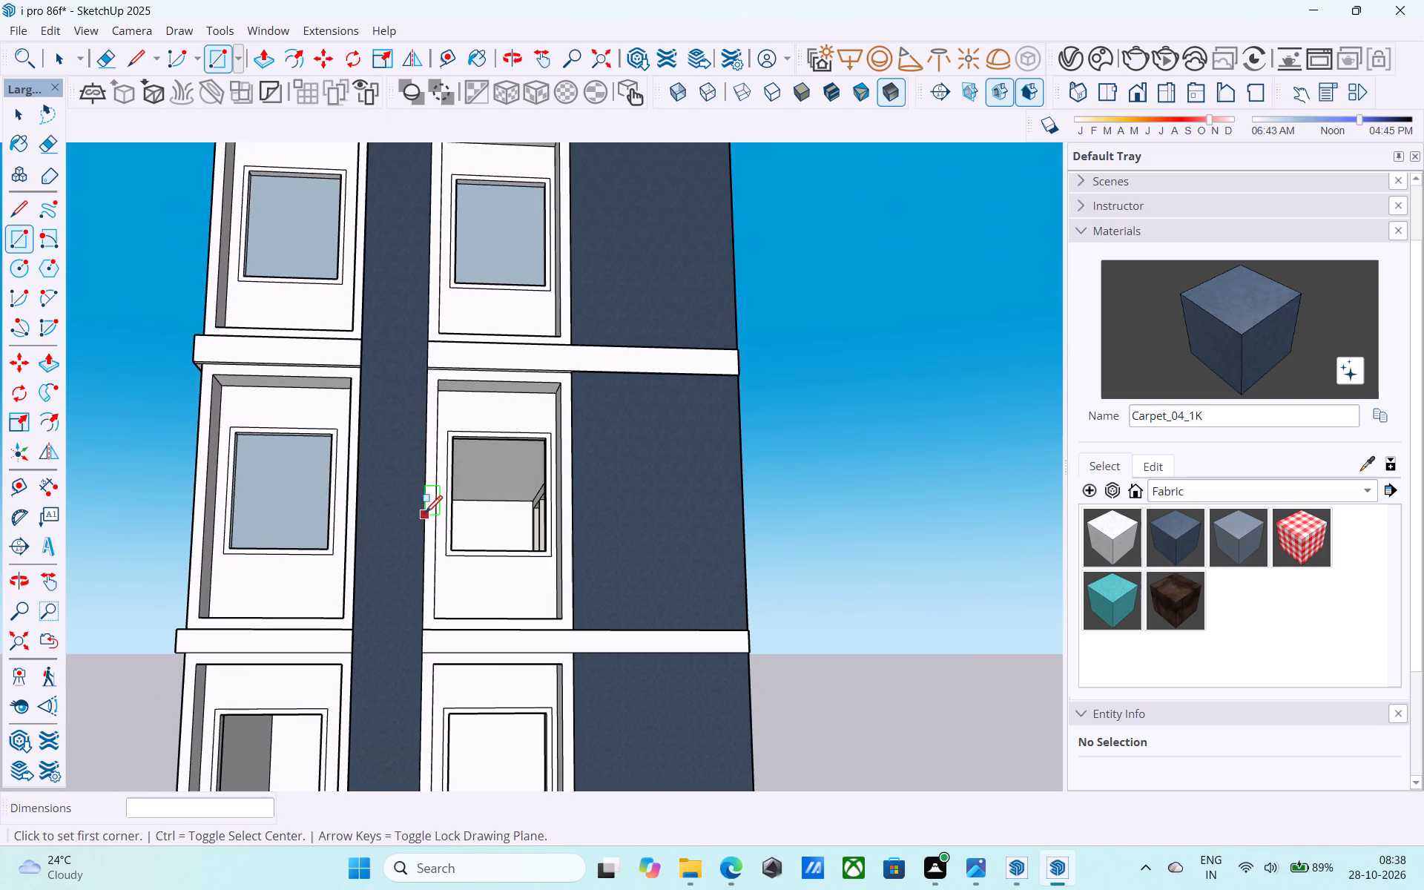
middle_click_drag(476, 505, 426, 513, "shift")
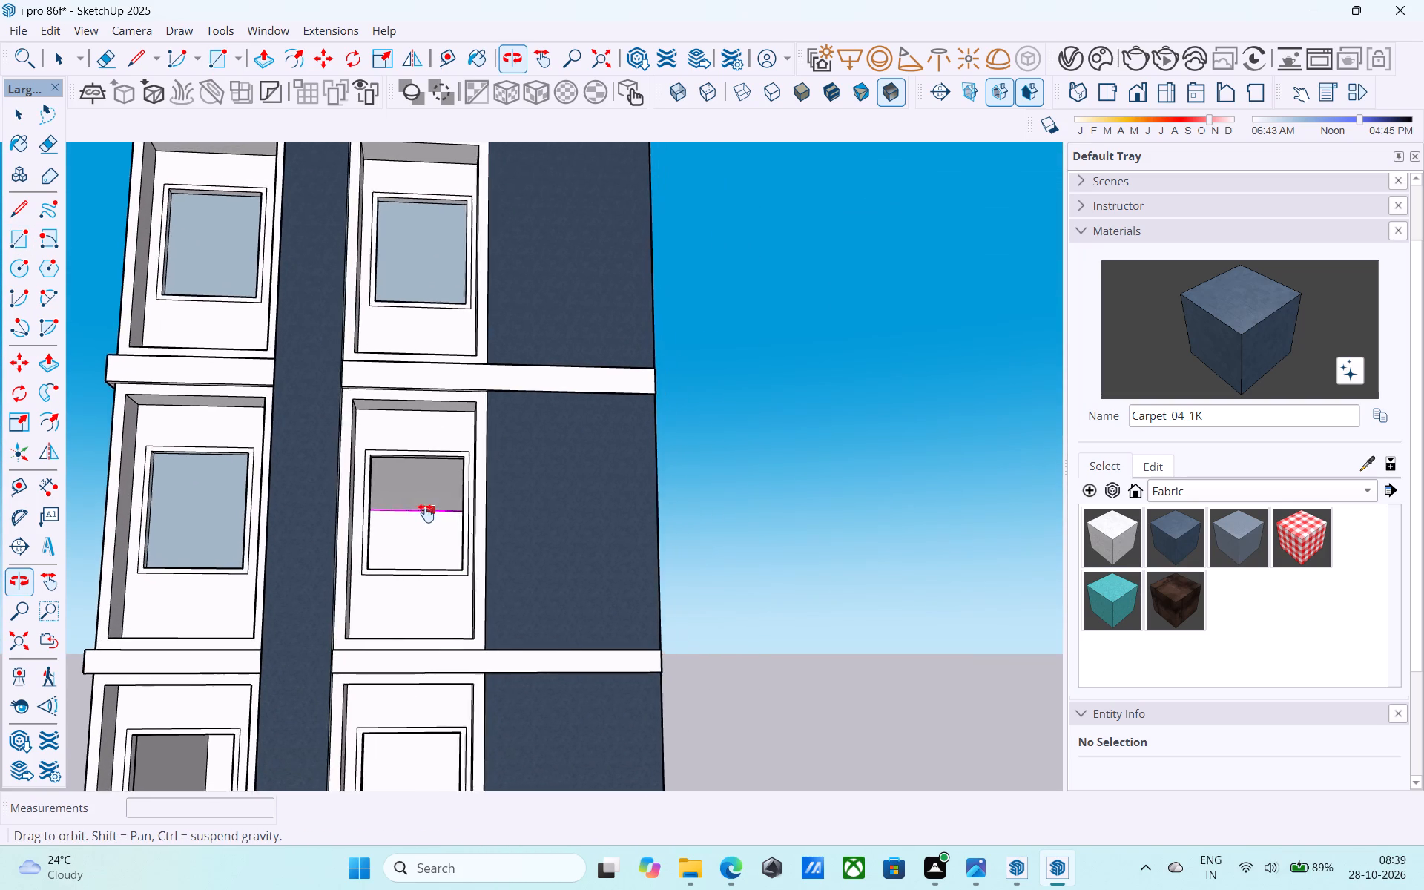
middle_click_drag(426, 513, 474, 467, "shift")
middle_click_drag(478, 438, 492, 438)
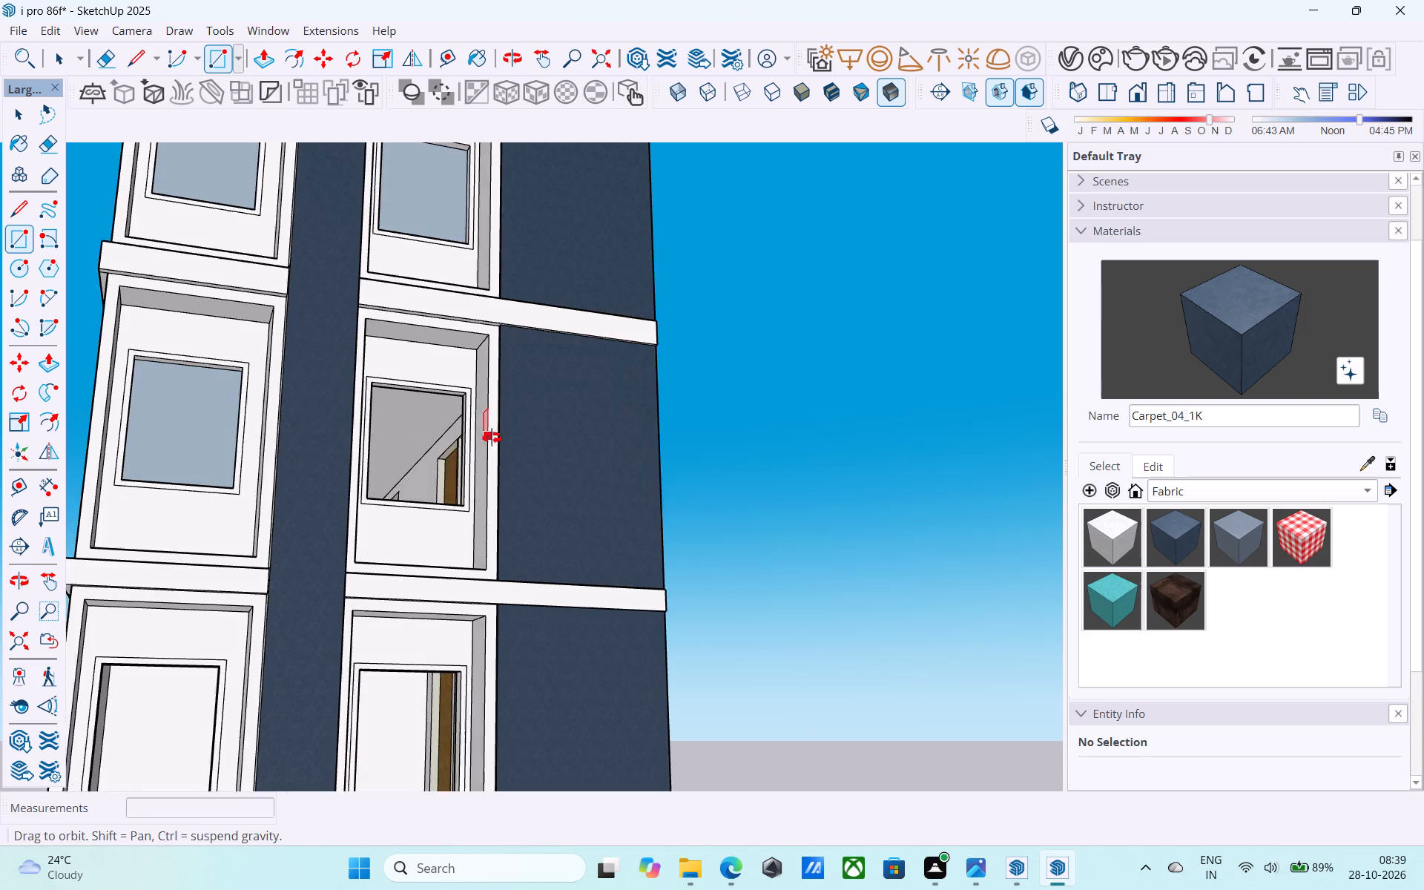
middle_click_drag(492, 438, 526, 445)
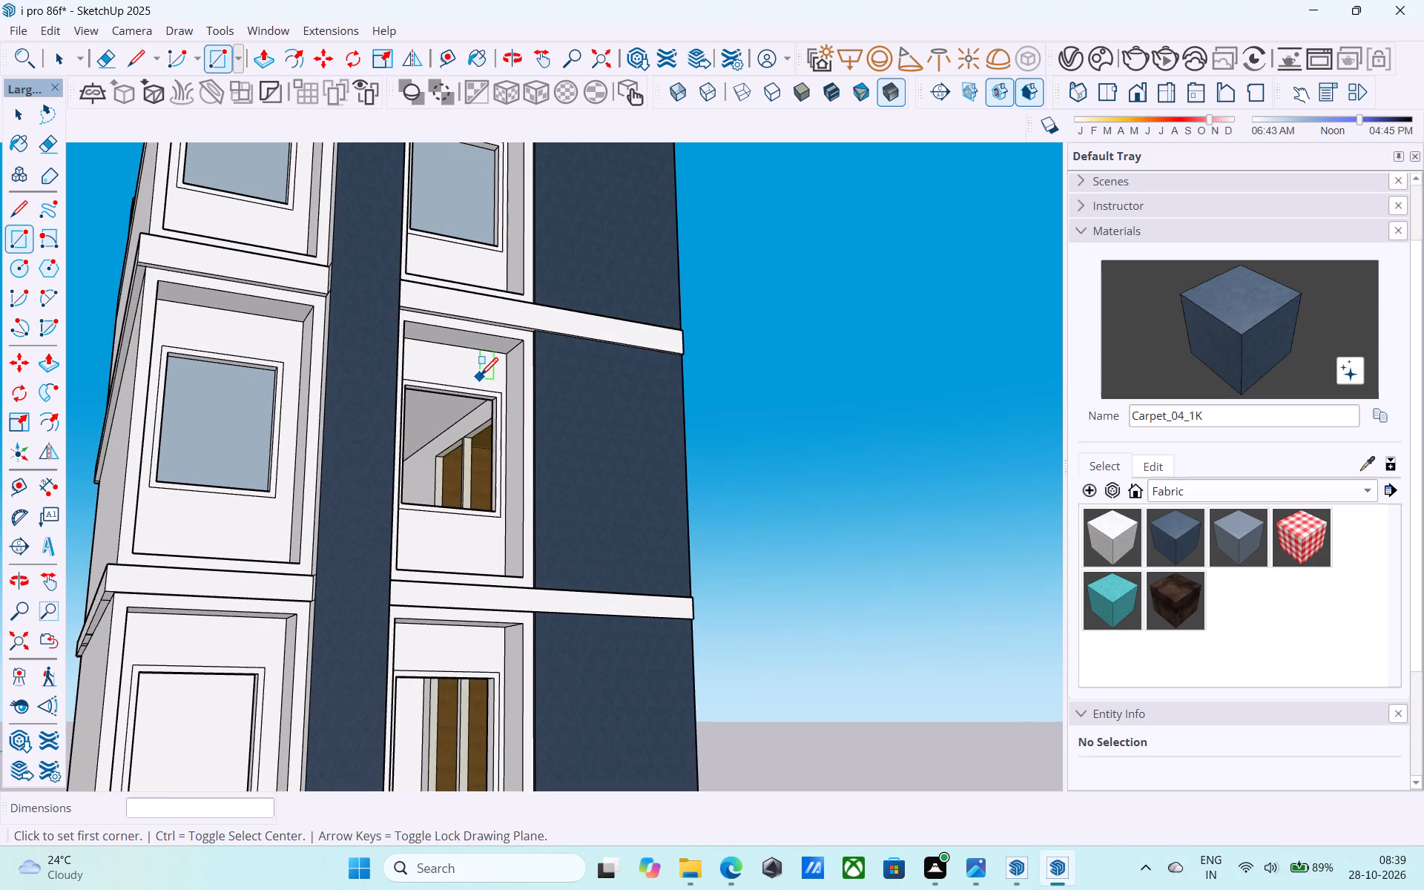
middle_click_drag(481, 374, 496, 349)
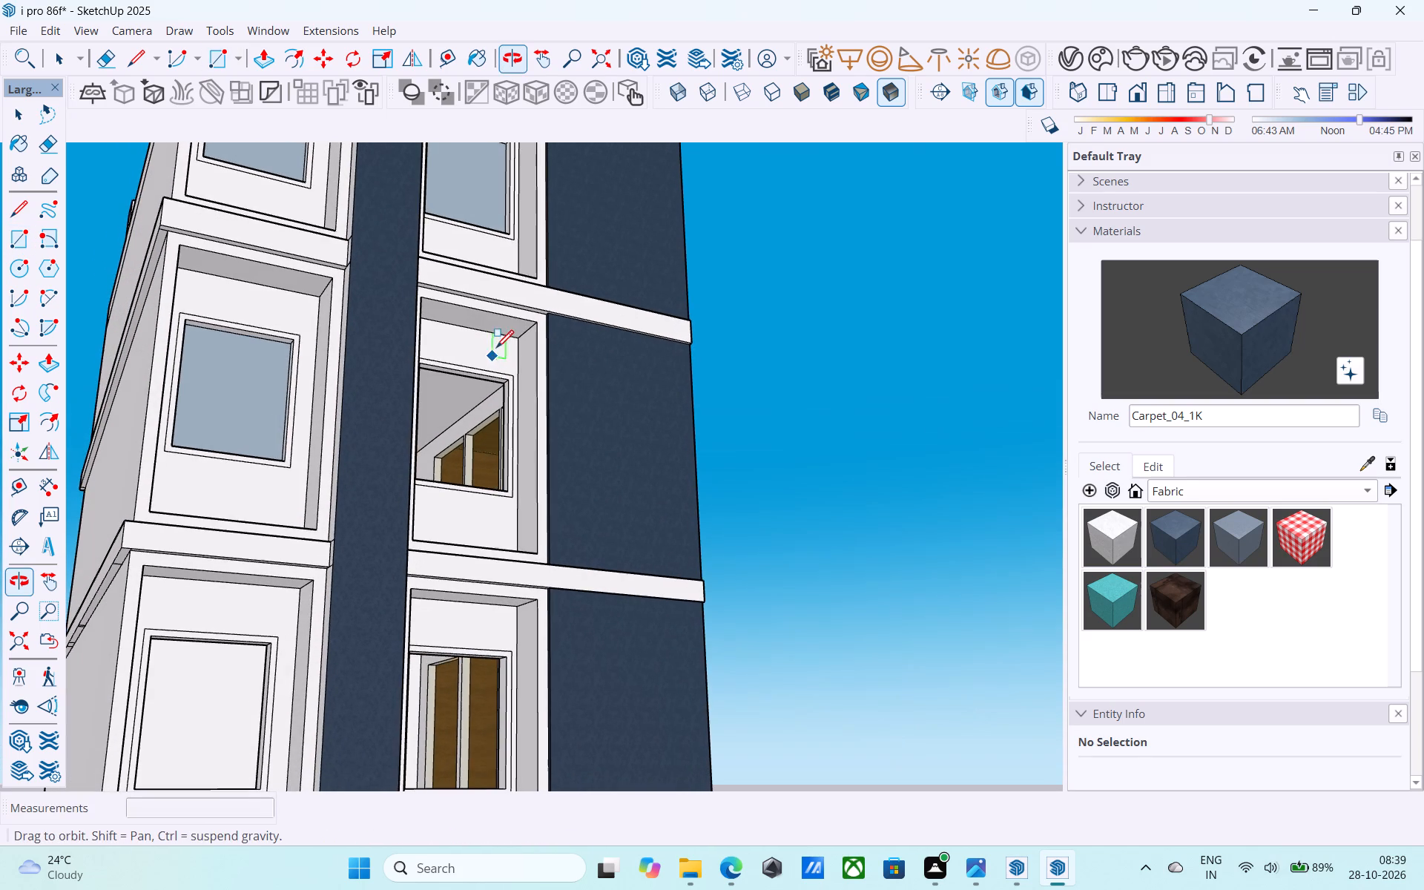
middle_click_drag(496, 349, 496, 350)
scroll(499, 321, "up", 10)
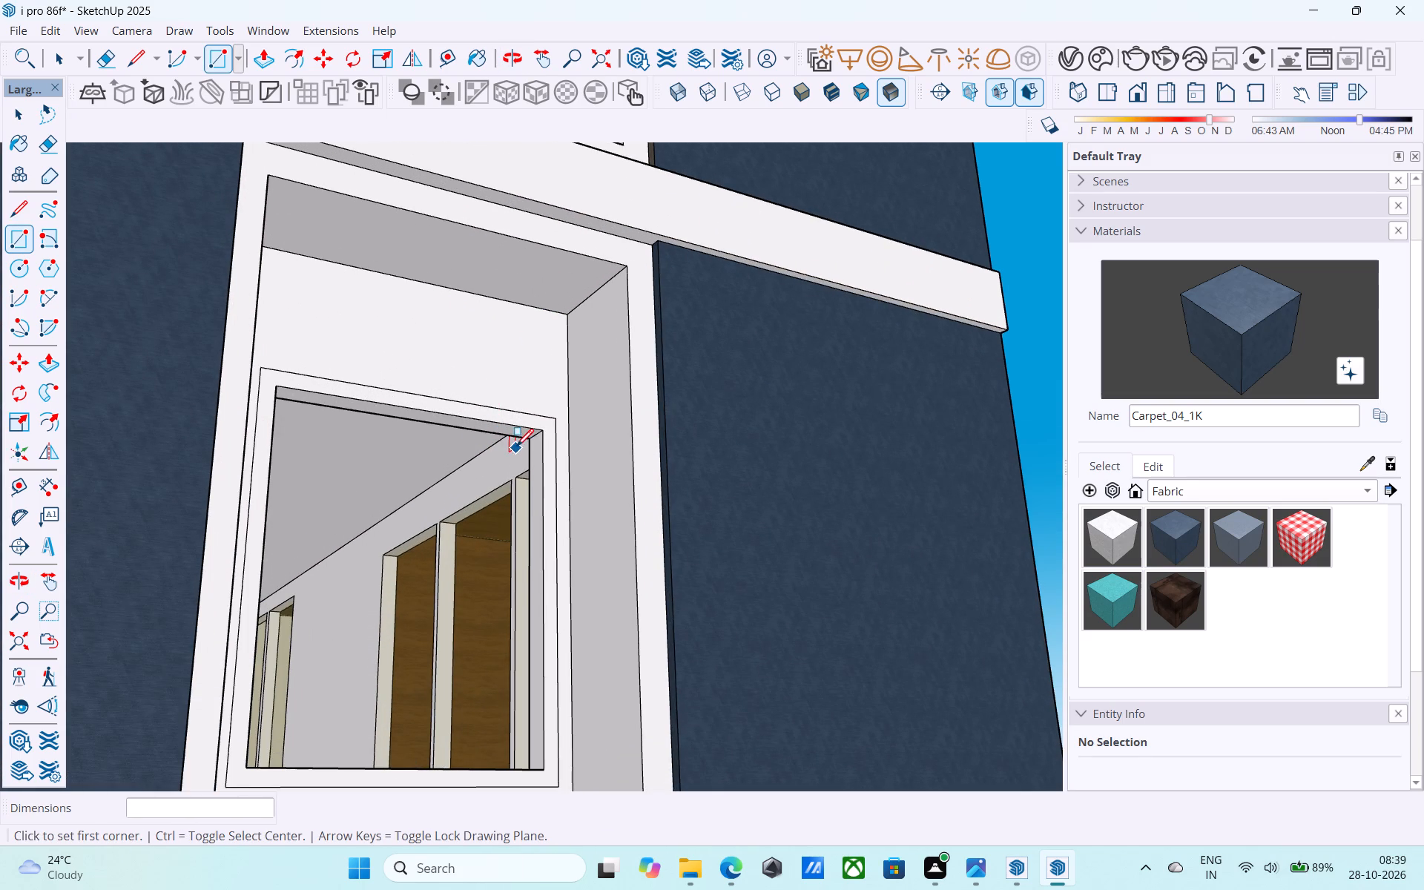
left_click(530, 444)
scroll(530, 442, "down", 4)
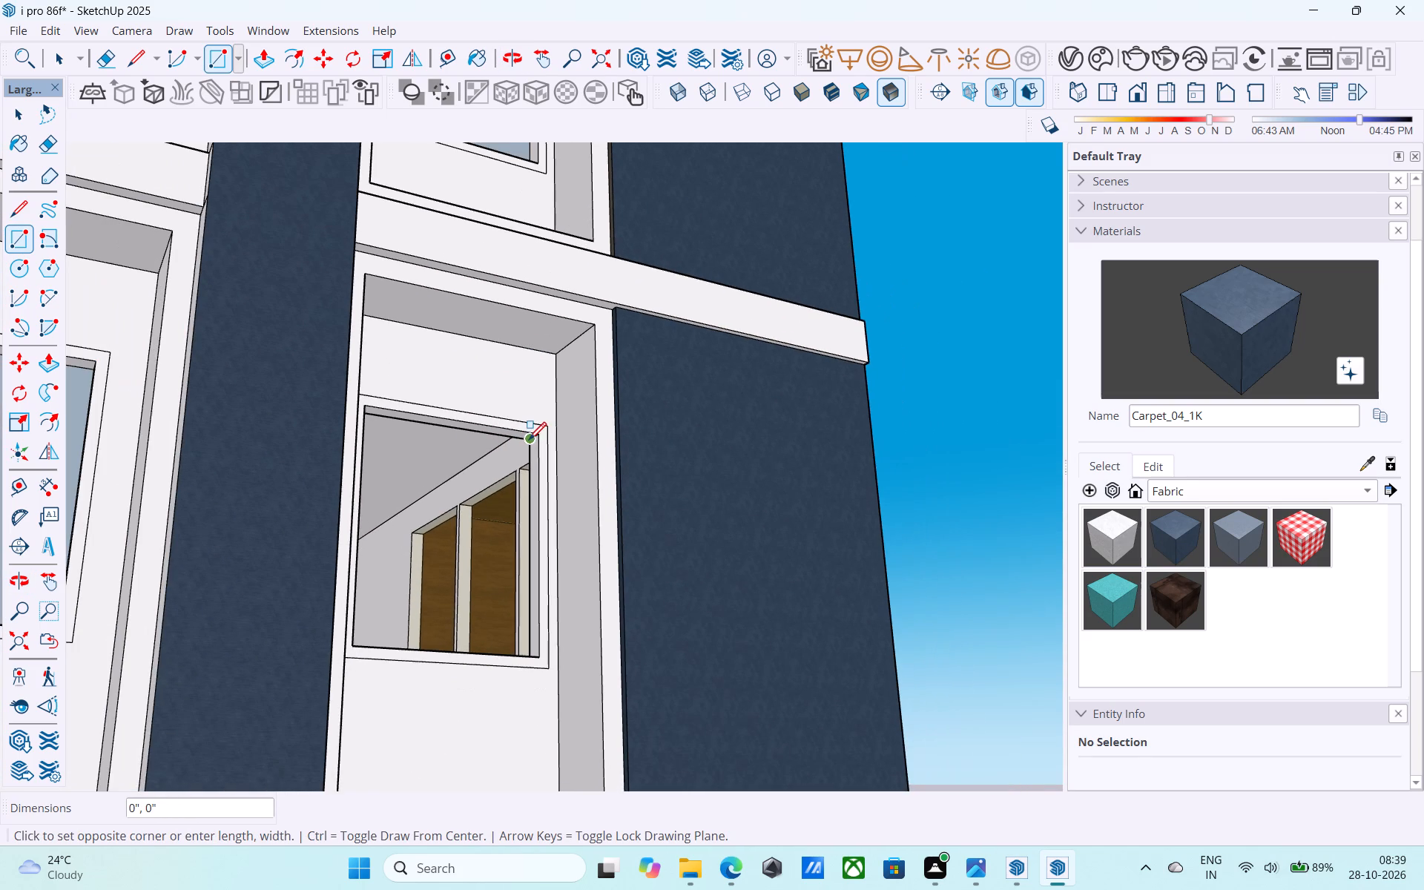
scroll(527, 439, "down", 3)
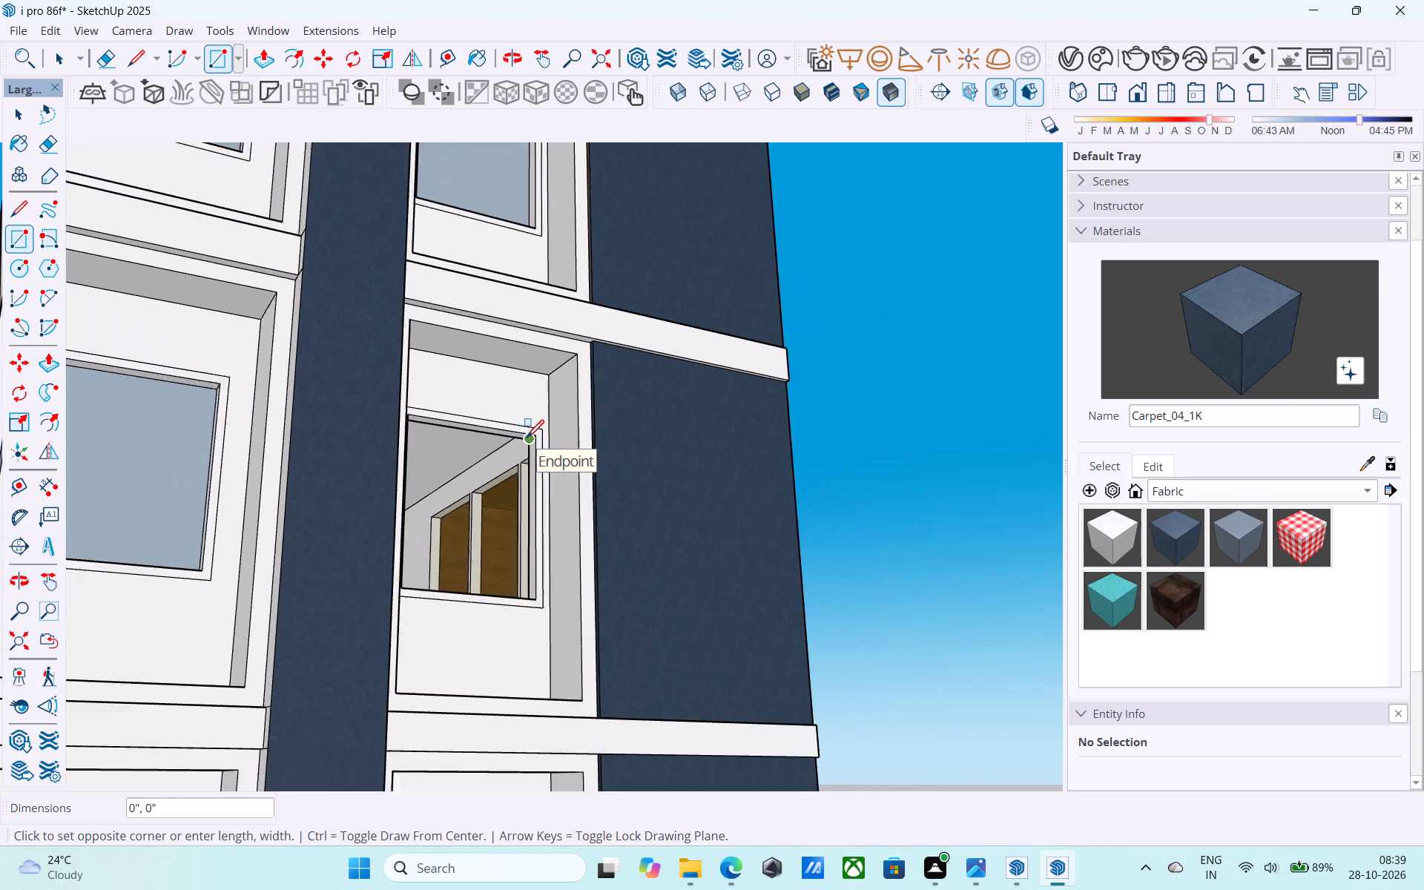
scroll(527, 439, "down", 2)
middle_click_drag(527, 439, 481, 464)
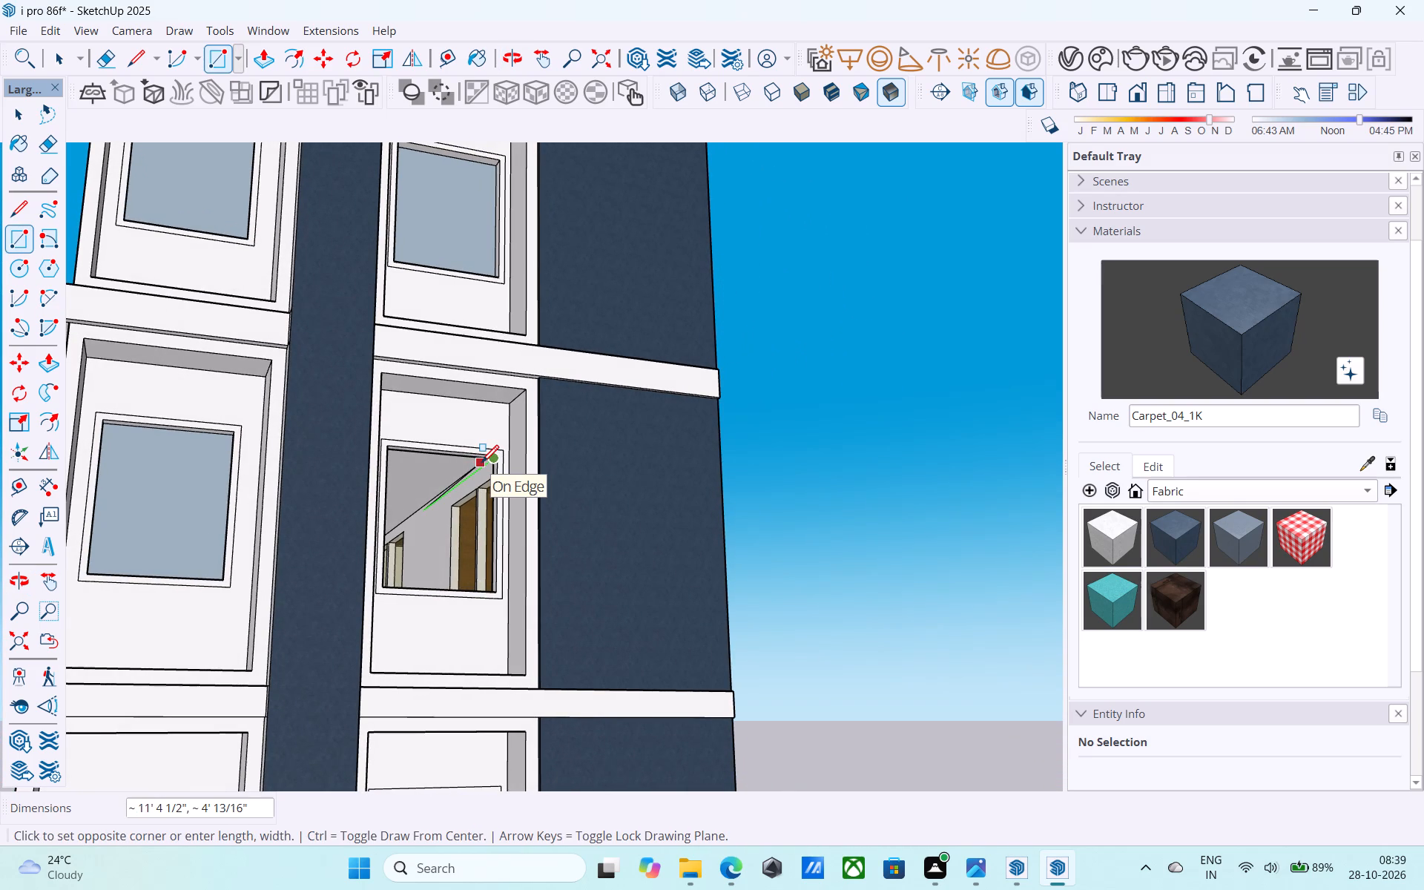
middle_click_drag(472, 515, 472, 515)
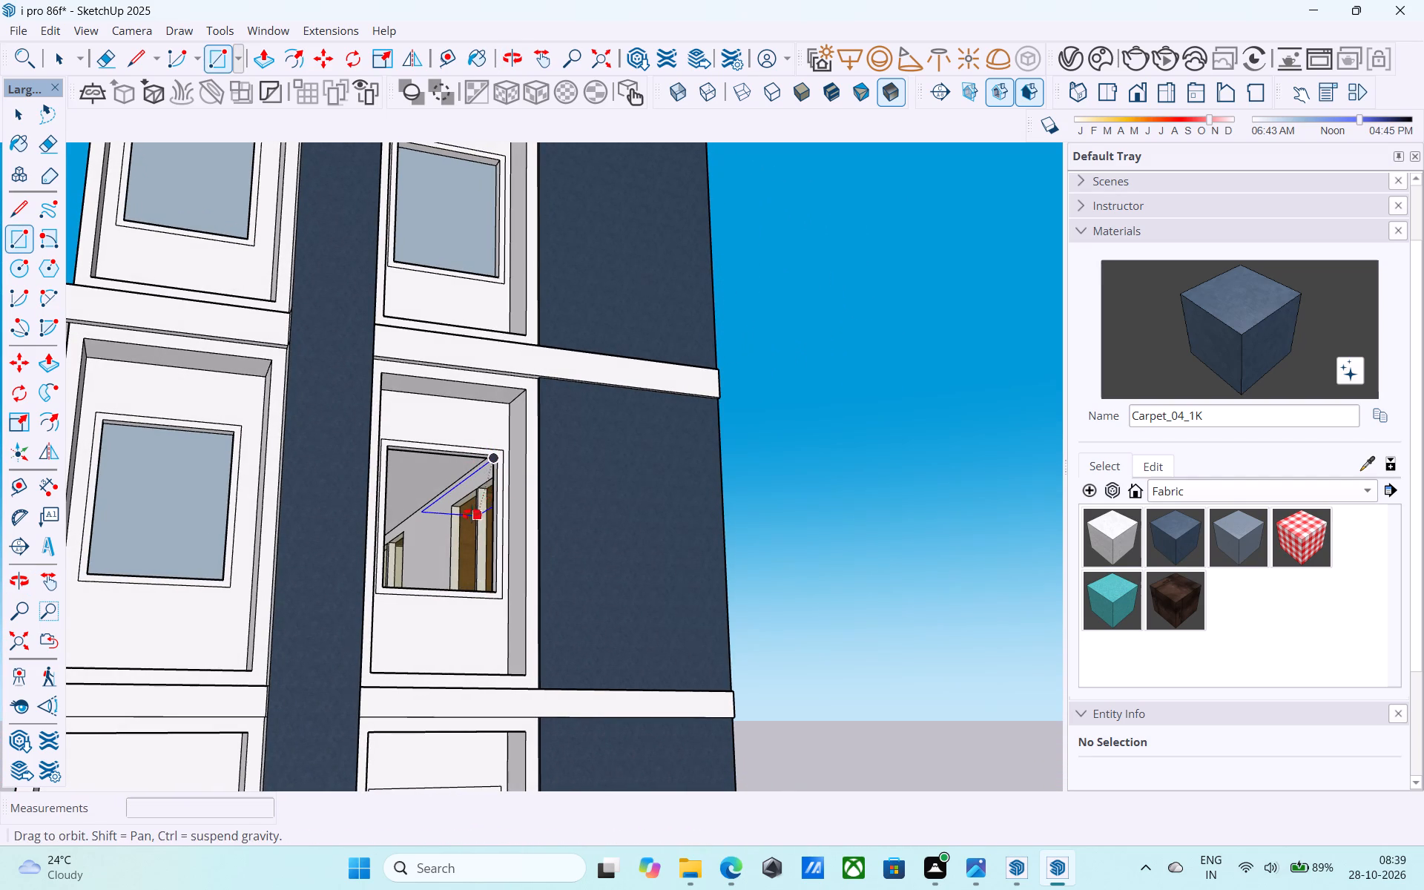
middle_click_drag(472, 515, 418, 534)
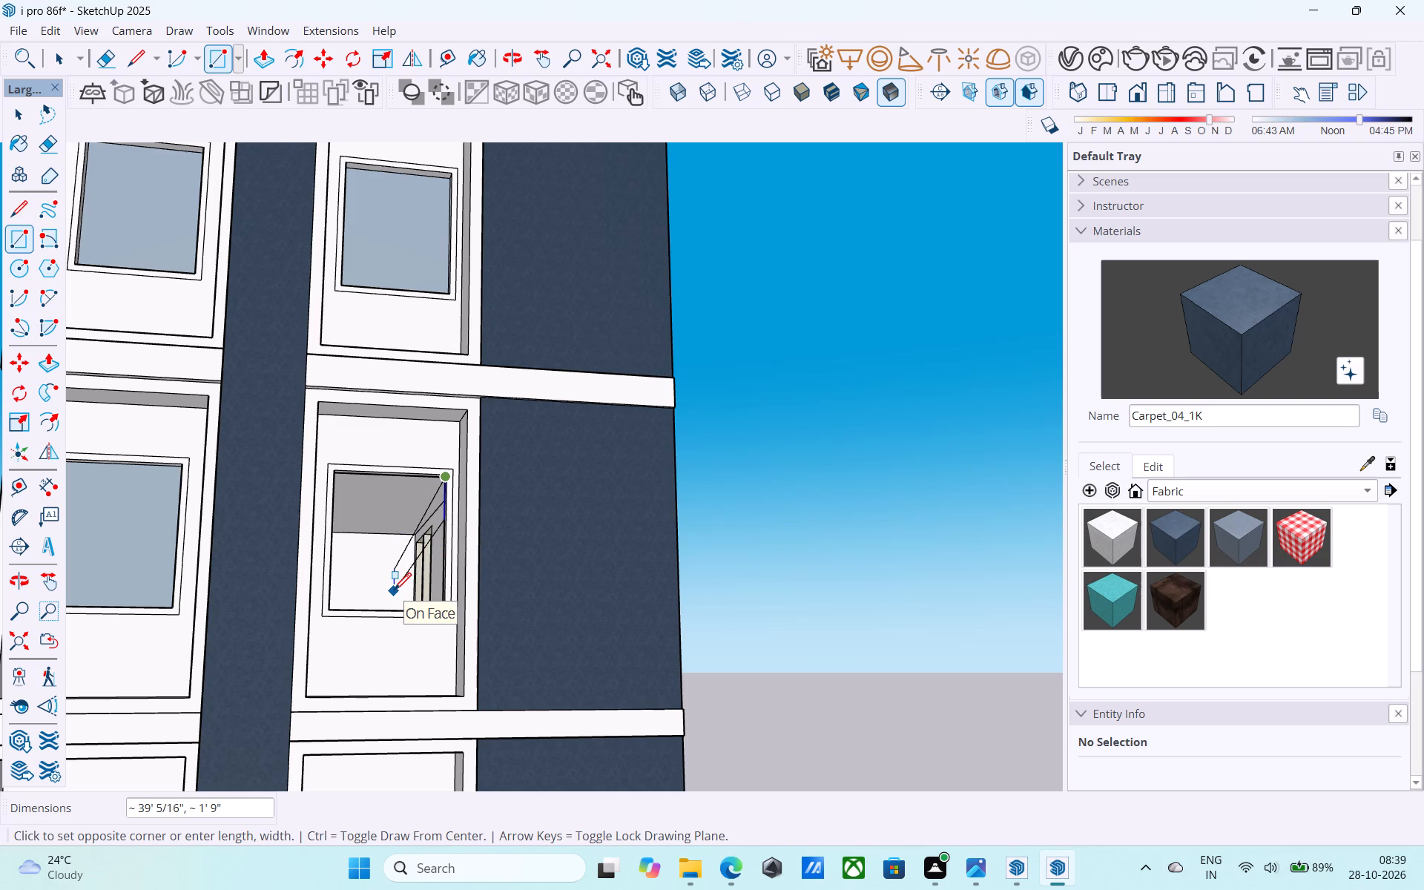
middle_click_drag(394, 591, 343, 607)
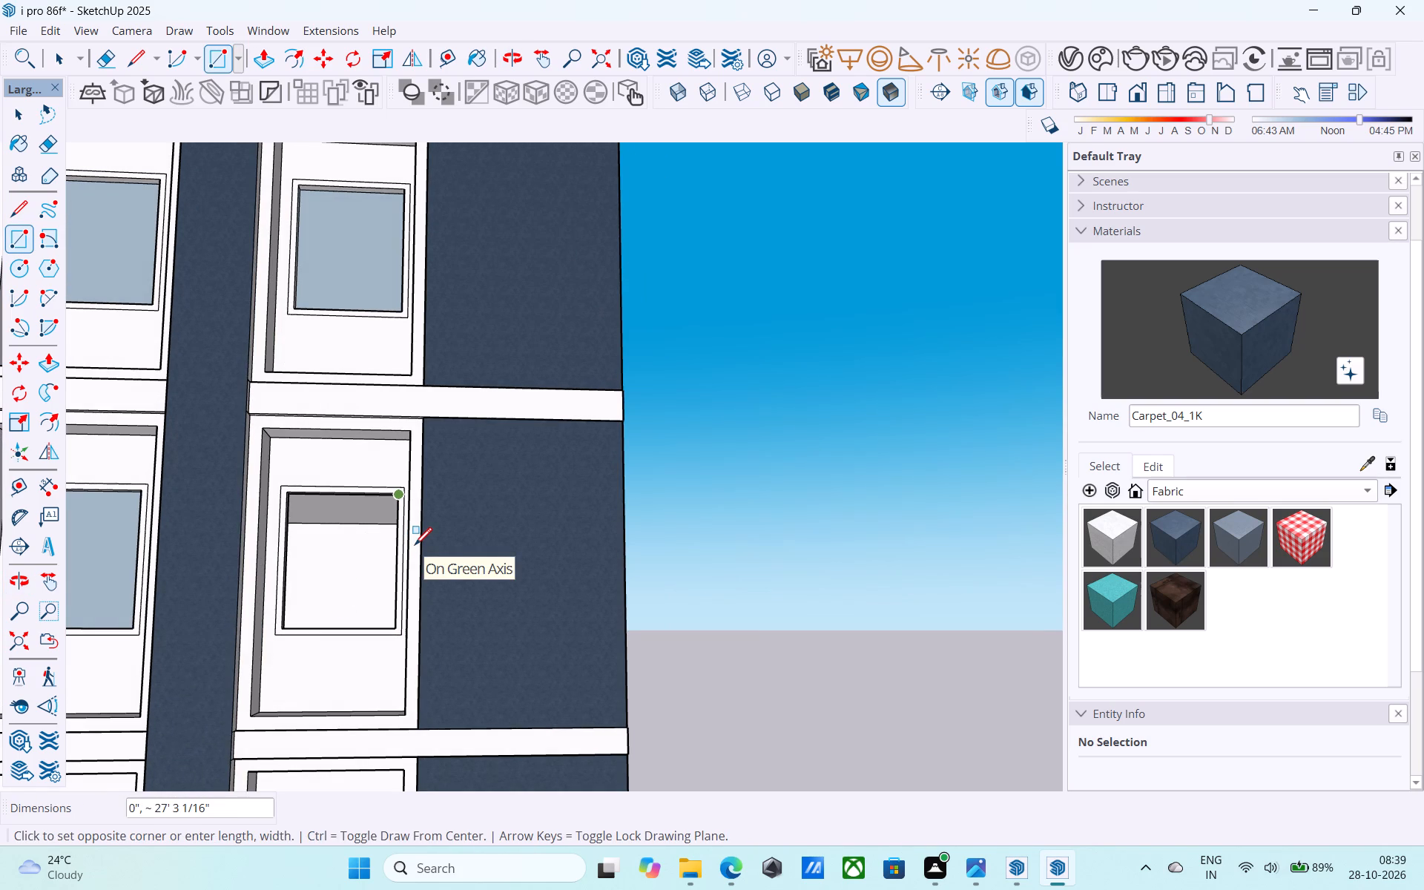
scroll(415, 547, "down", 1)
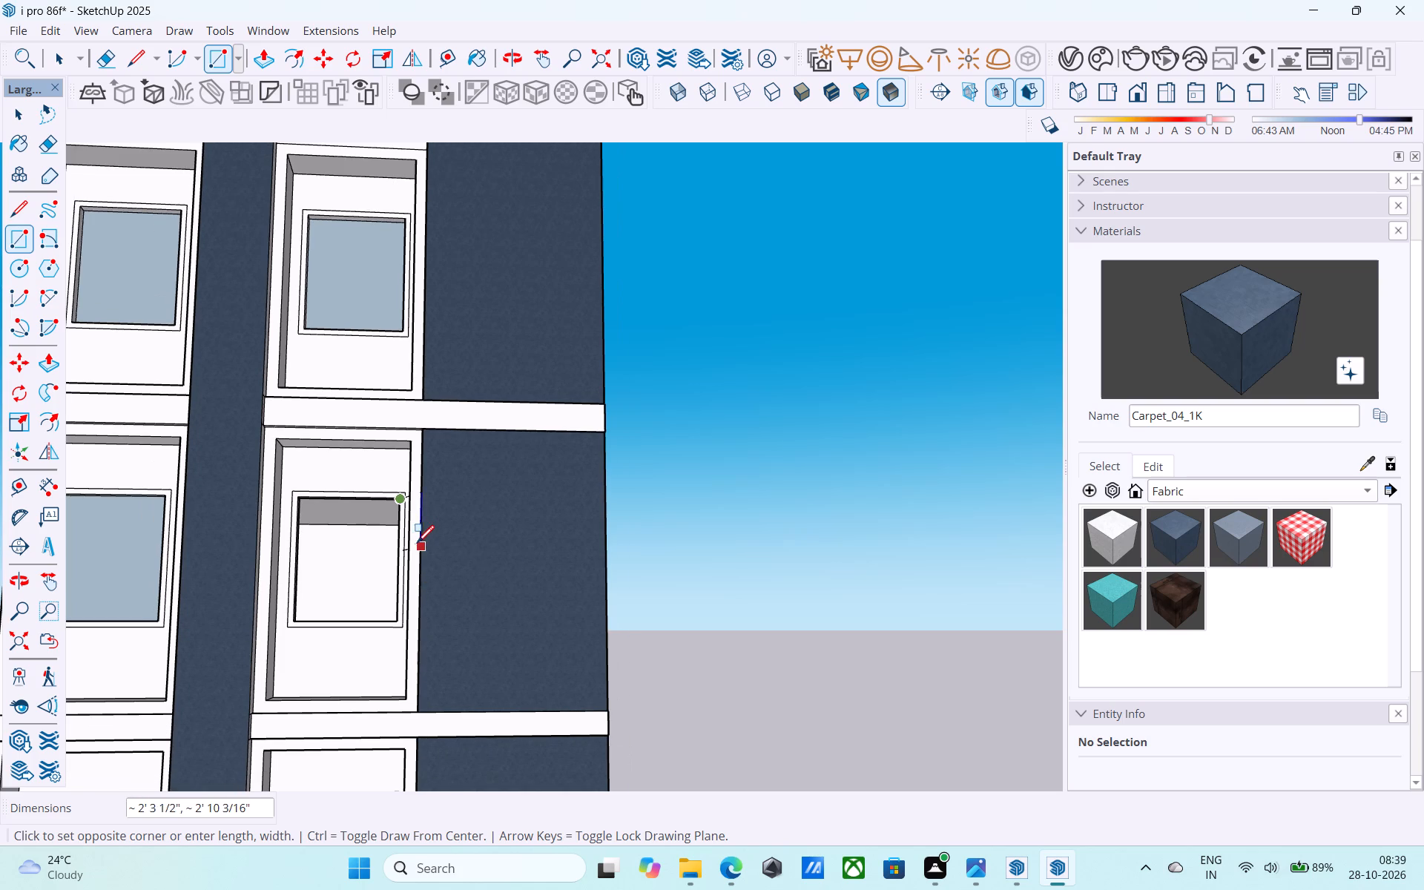
scroll(418, 541, "down", 1)
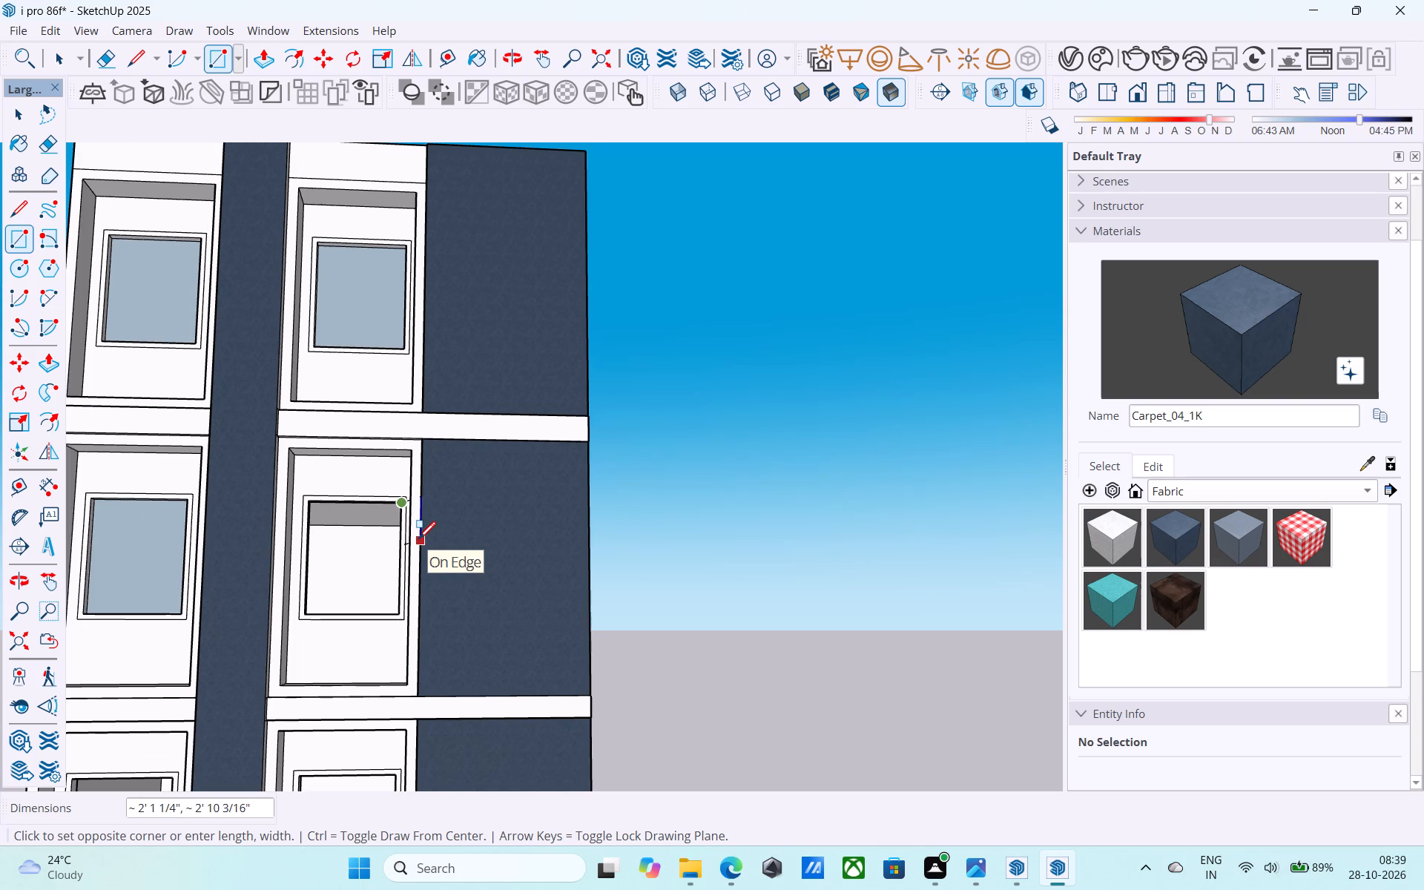
scroll(418, 541, "down", 3)
middle_click_drag(418, 541, 372, 598)
middle_click_drag(342, 616, 280, 666)
scroll(280, 667, "up", 5)
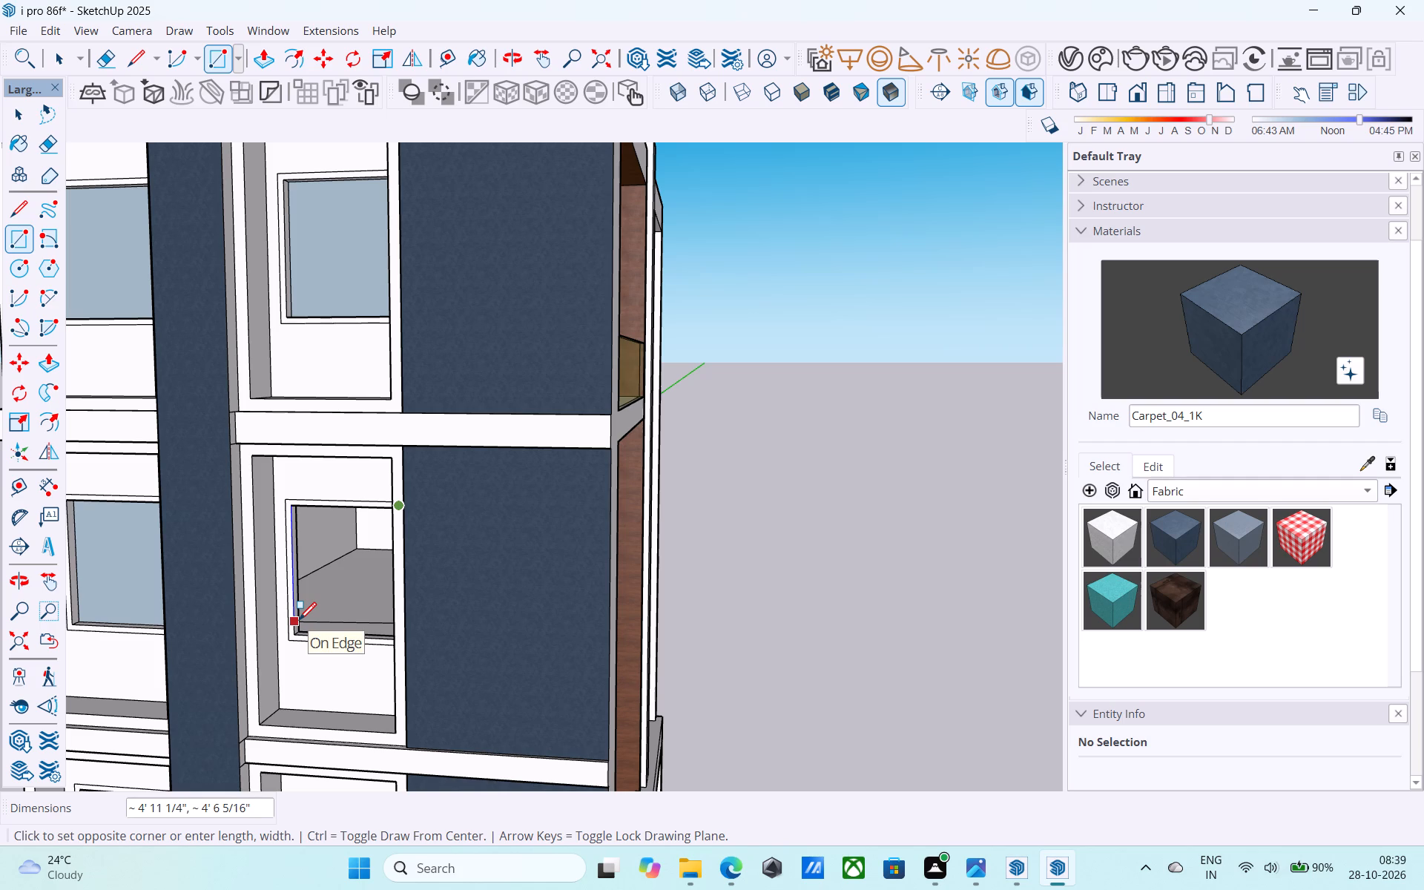
scroll(299, 622, "down", 1)
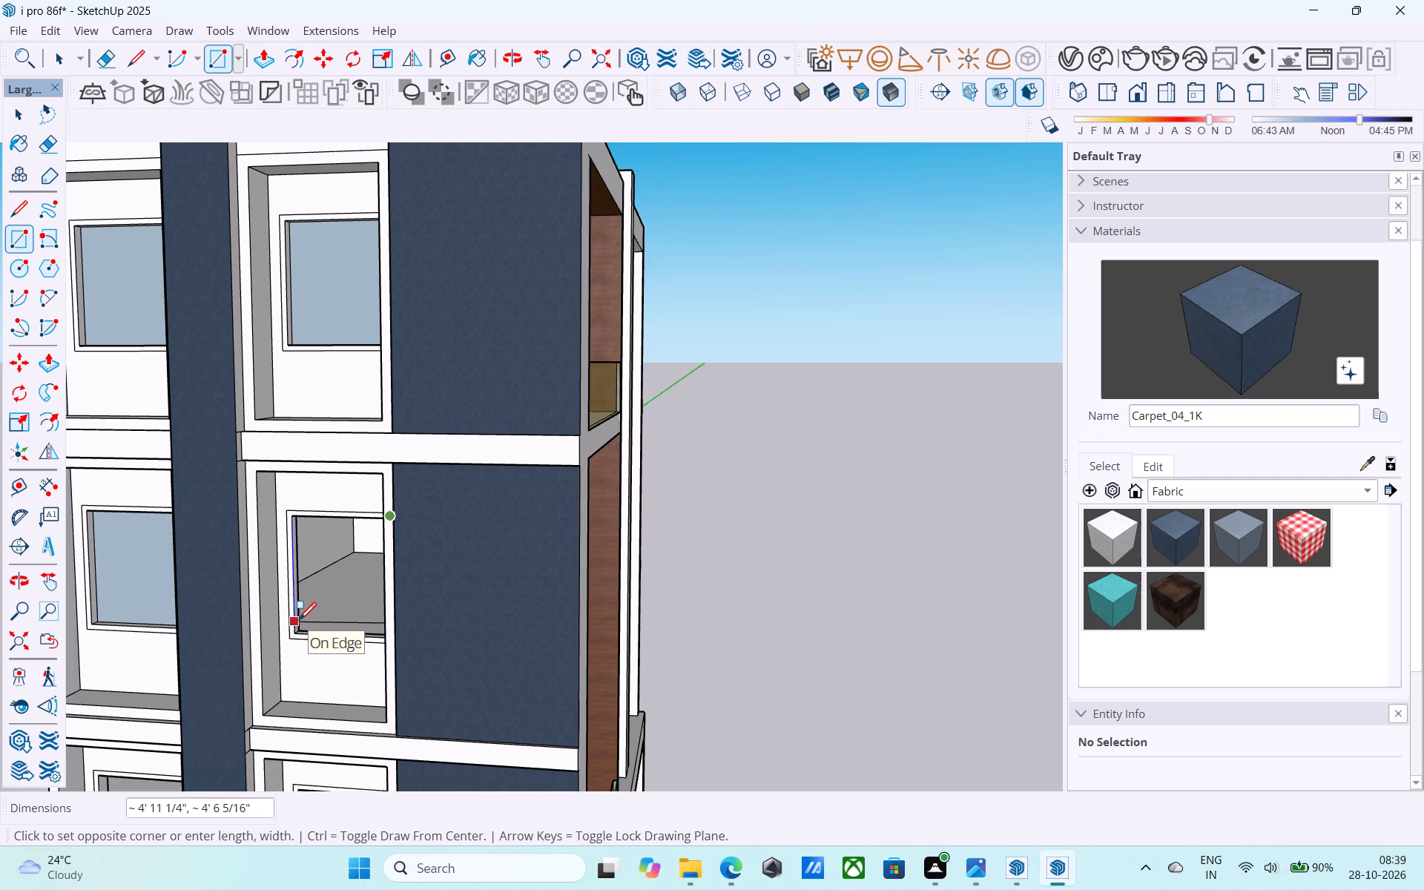
scroll(299, 622, "down", 2)
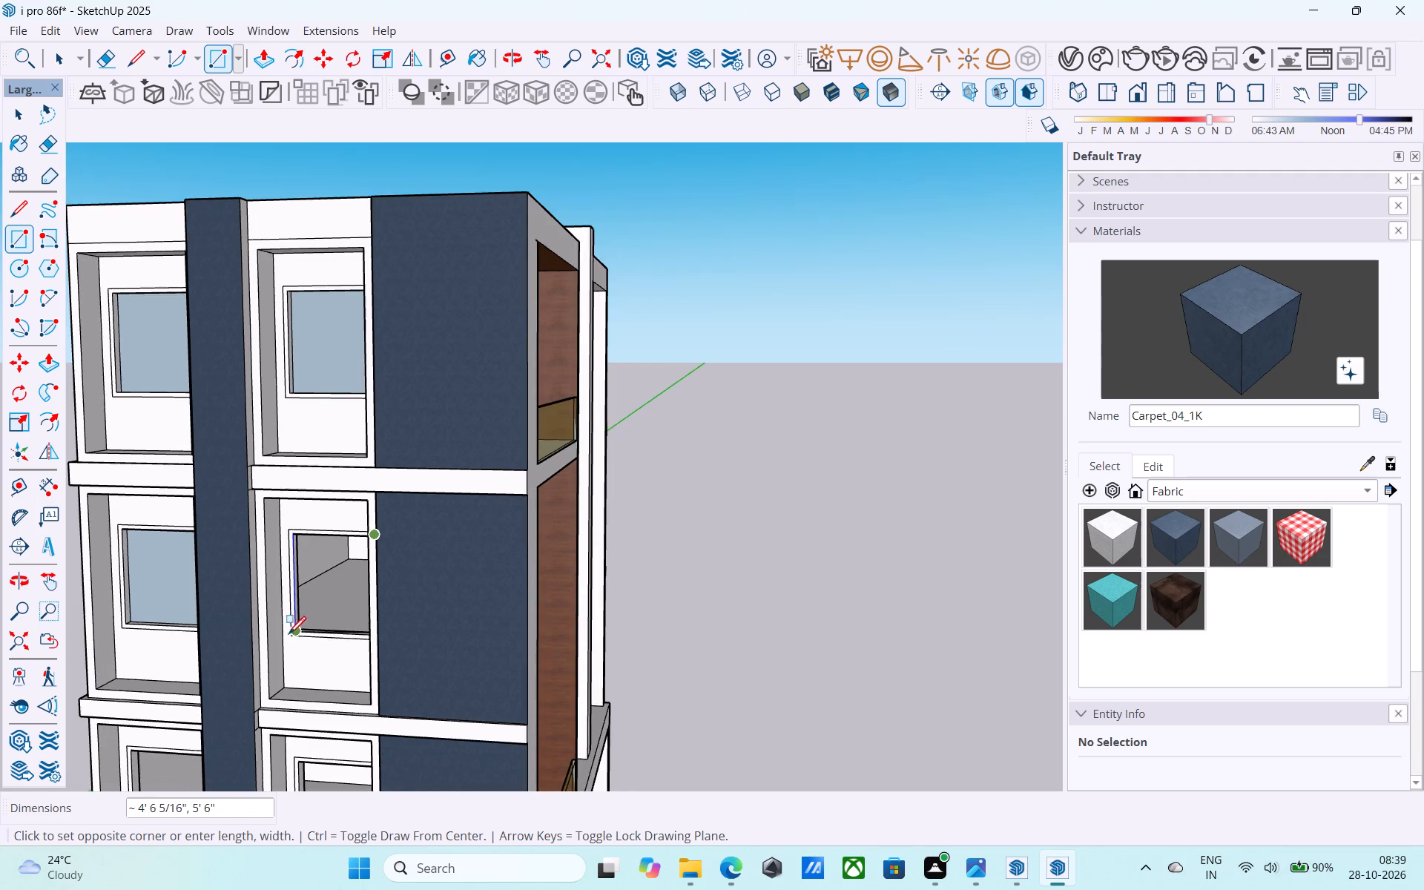
scroll(283, 639, "up", 3)
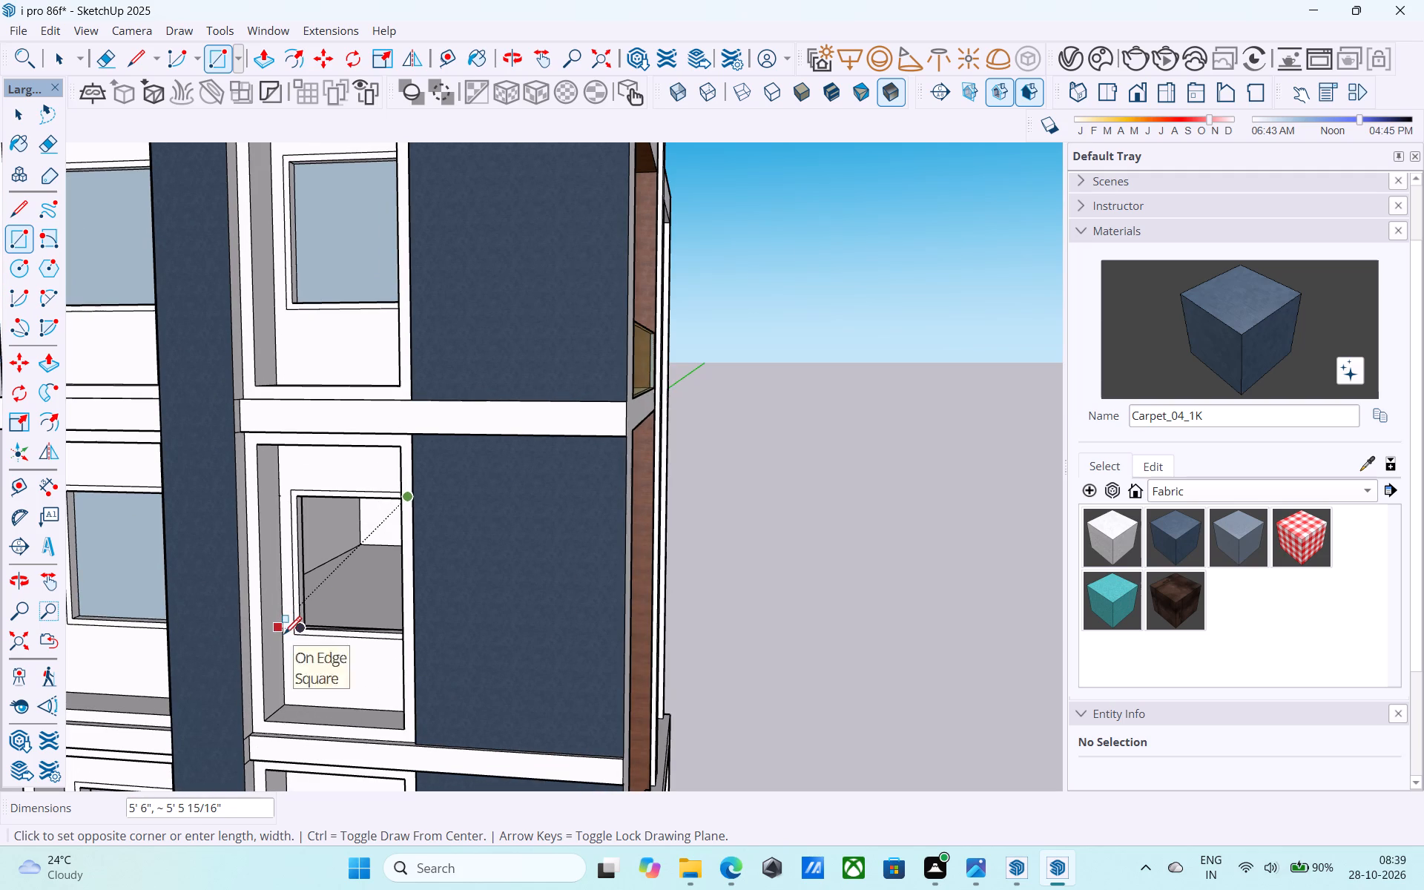
scroll(318, 618, "up", 3)
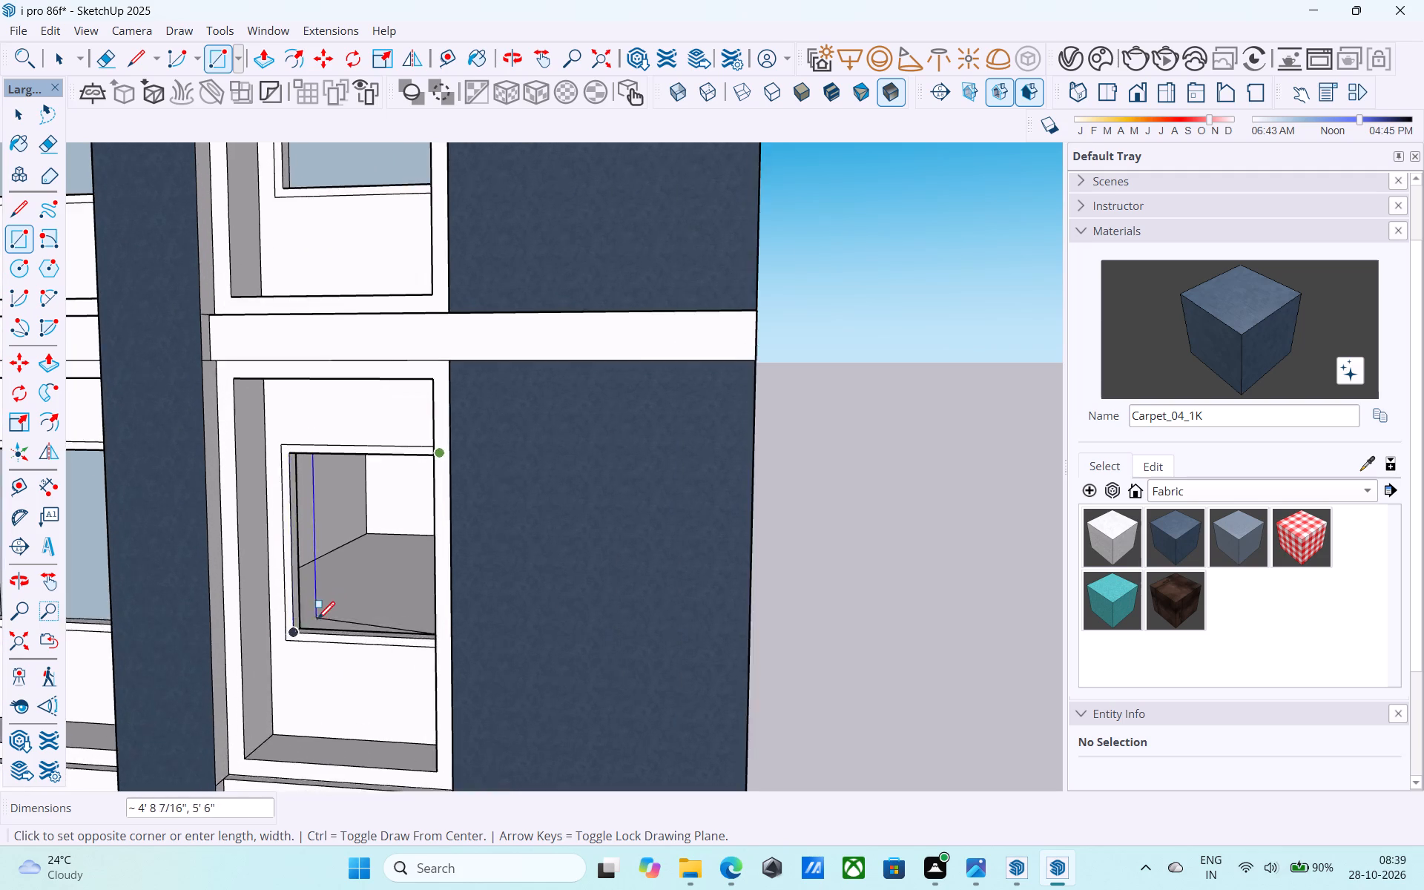
scroll(317, 621, "up", 5)
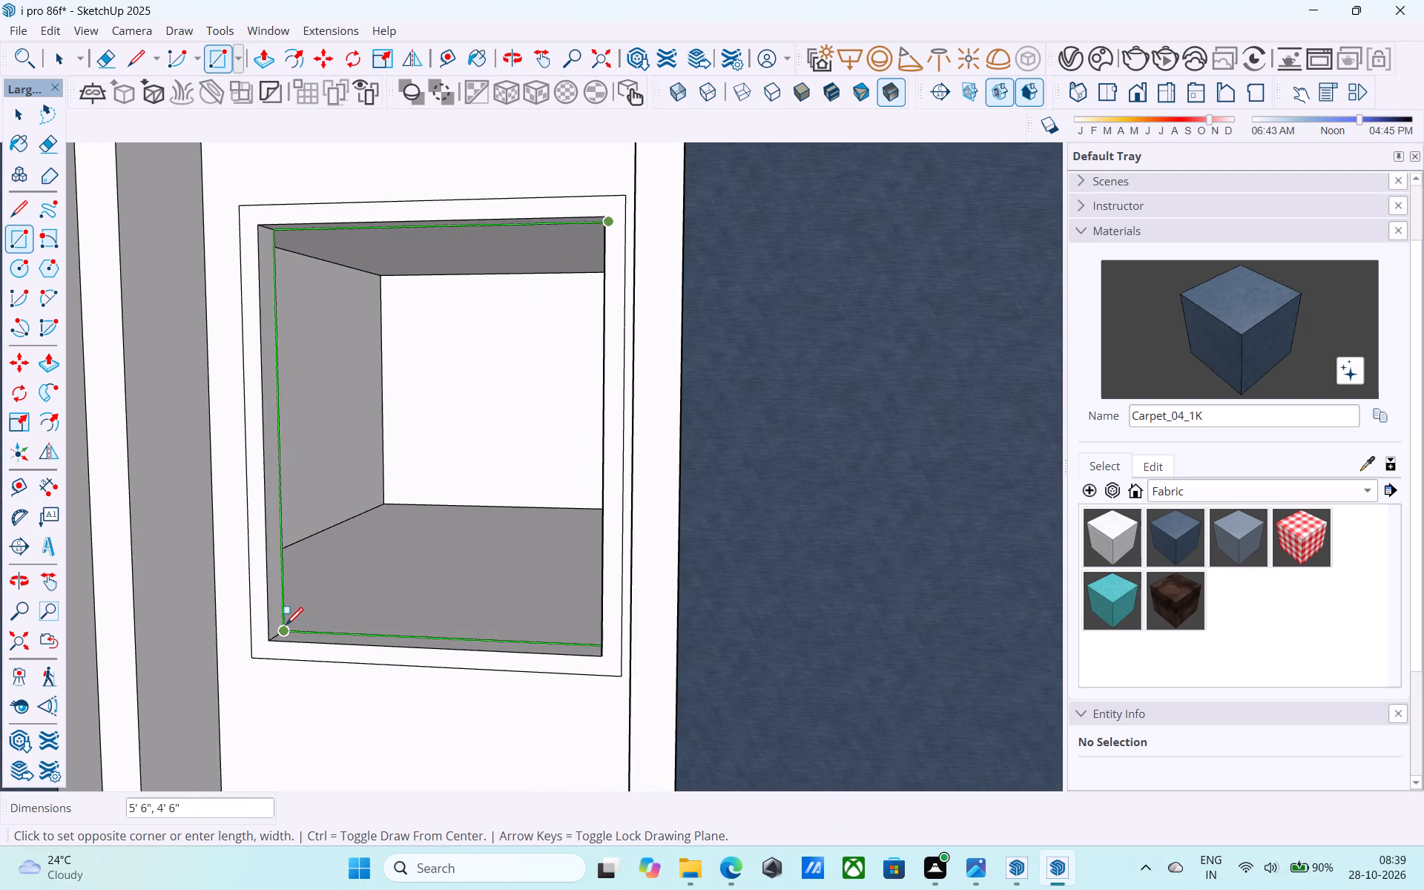
left_click(286, 627)
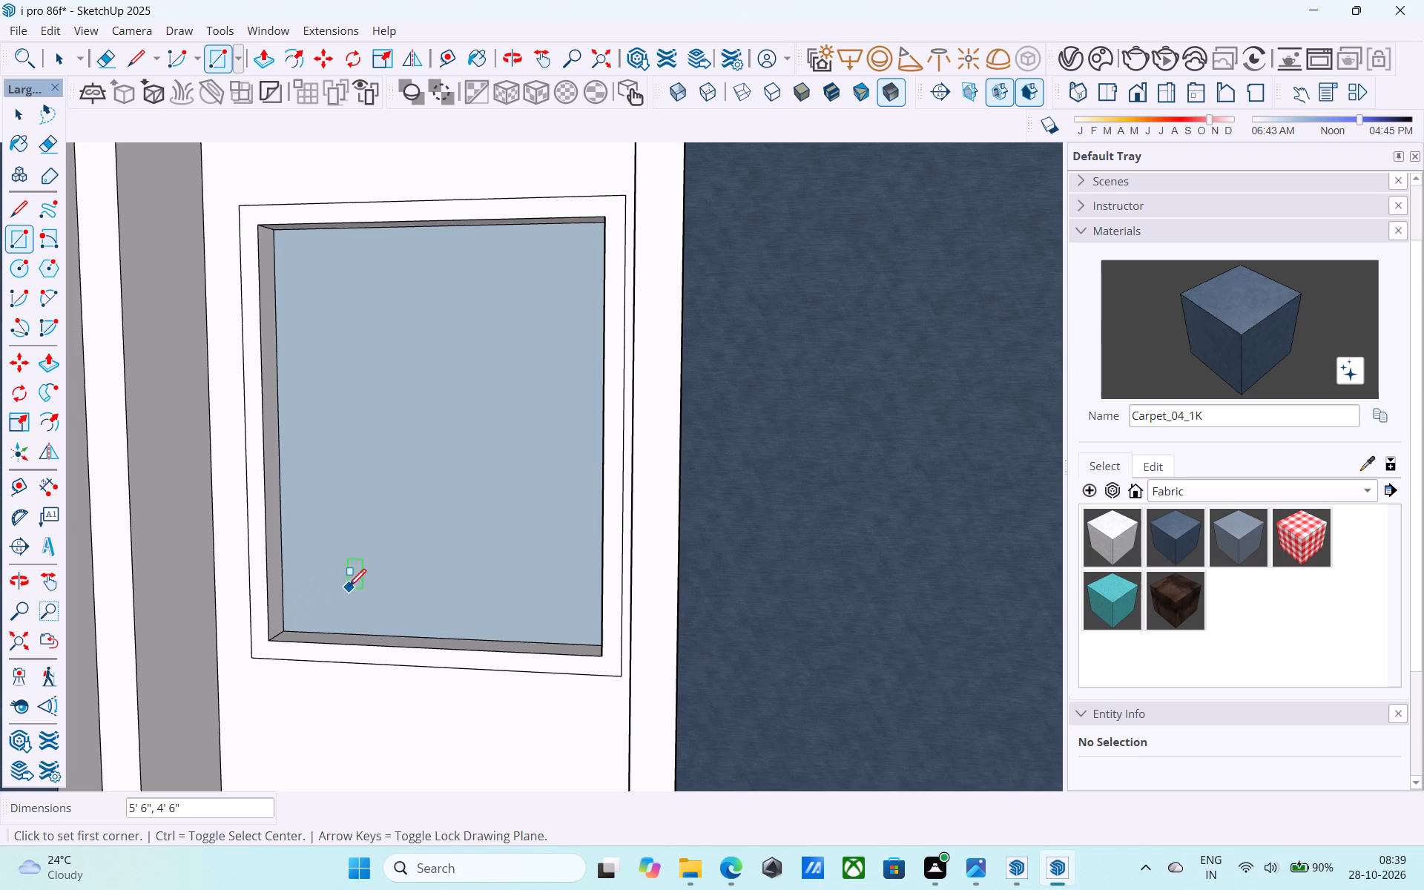
Fill the window opening one floor above ground, between the dark blue pillar and wide dark blue wall, with a 5' 6" by 4' 6" rectangle.
scroll(349, 587, "down", 3)
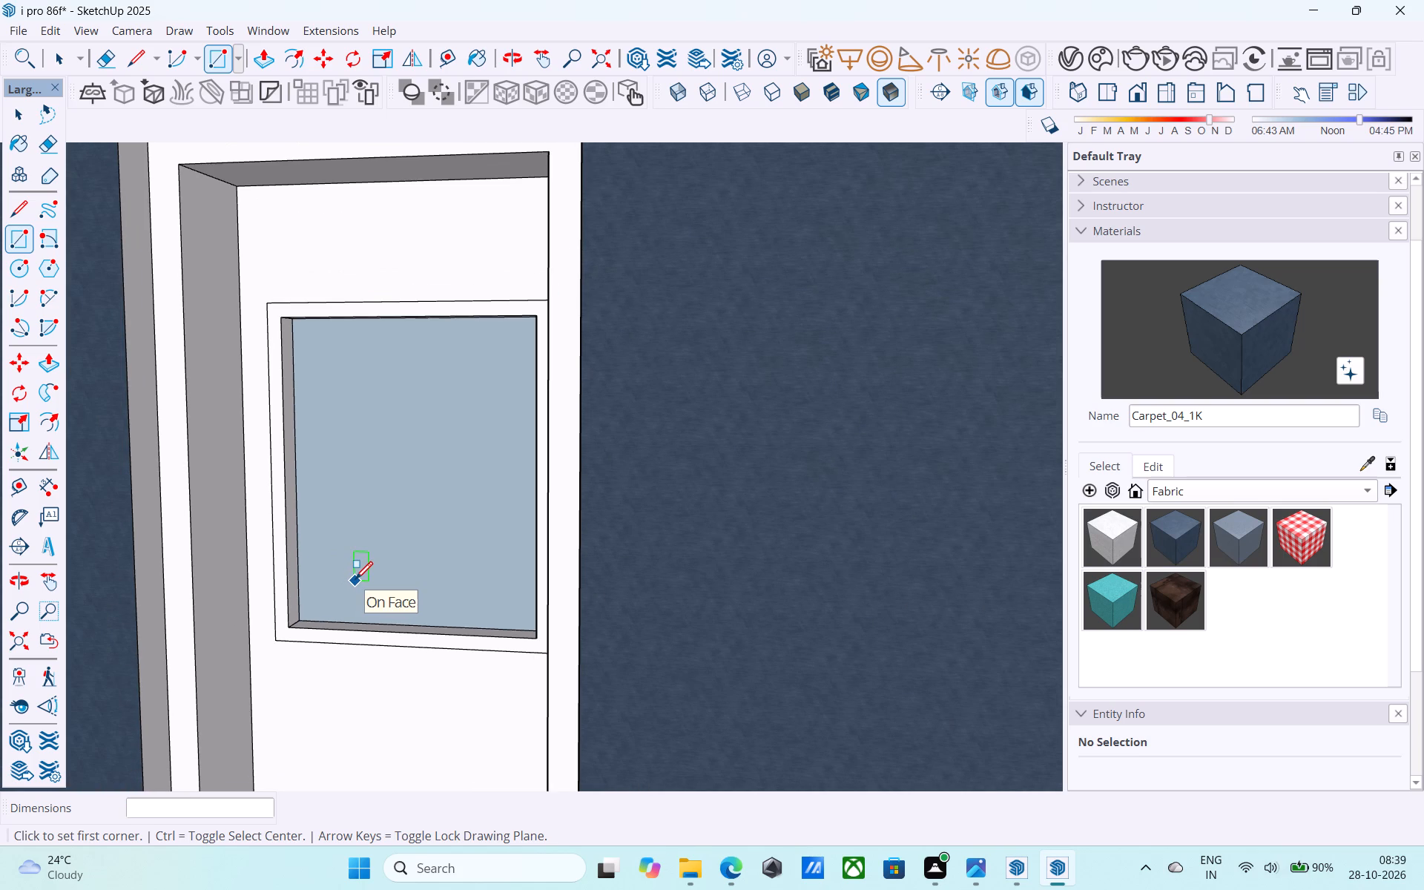
scroll(355, 581, "down", 2)
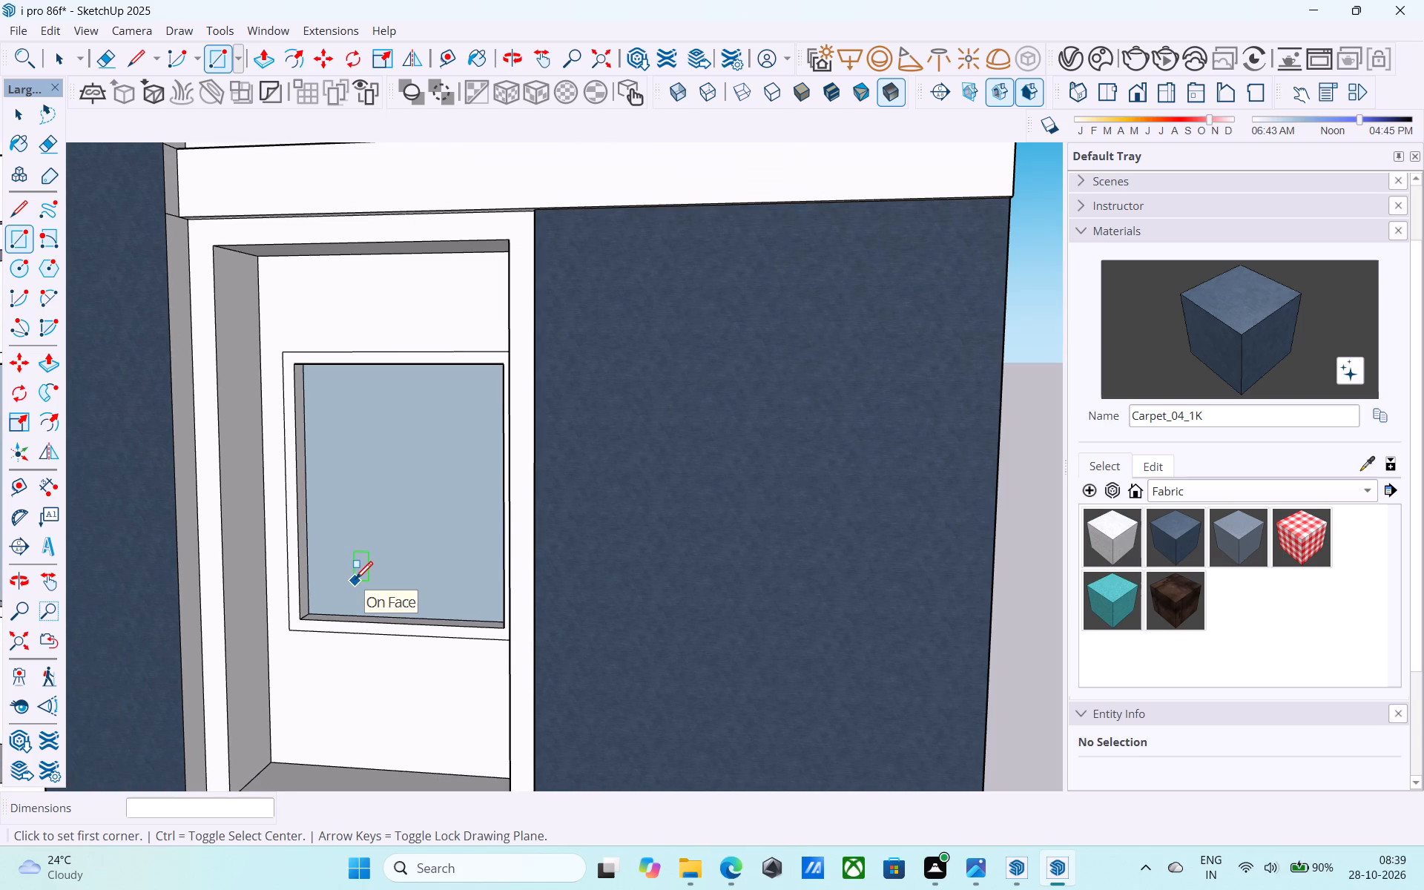
scroll(400, 560, "down", 12)
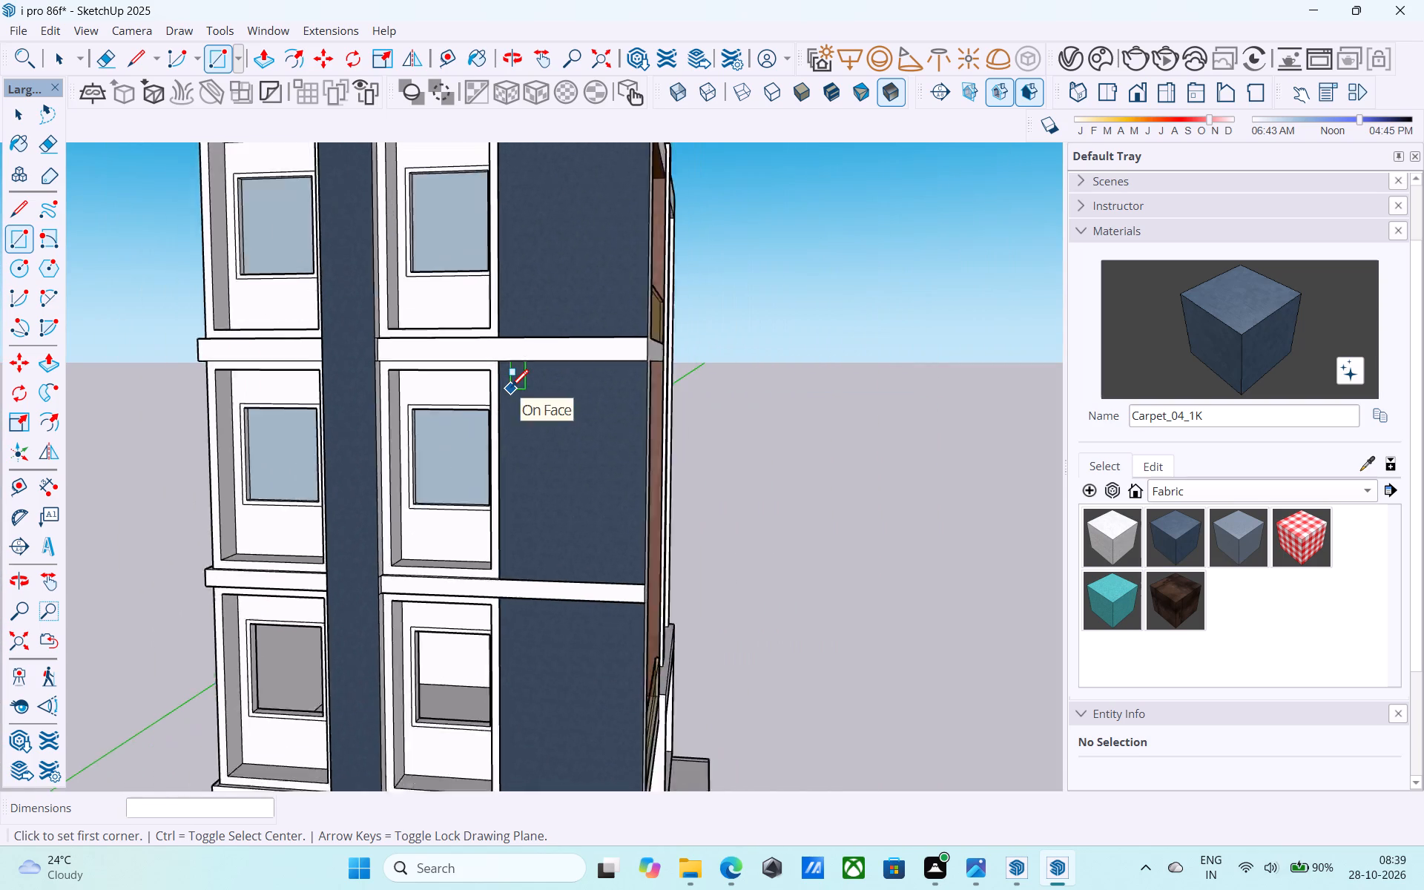
scroll(511, 389, "down", 2)
middle_click_drag(479, 558, 529, 472)
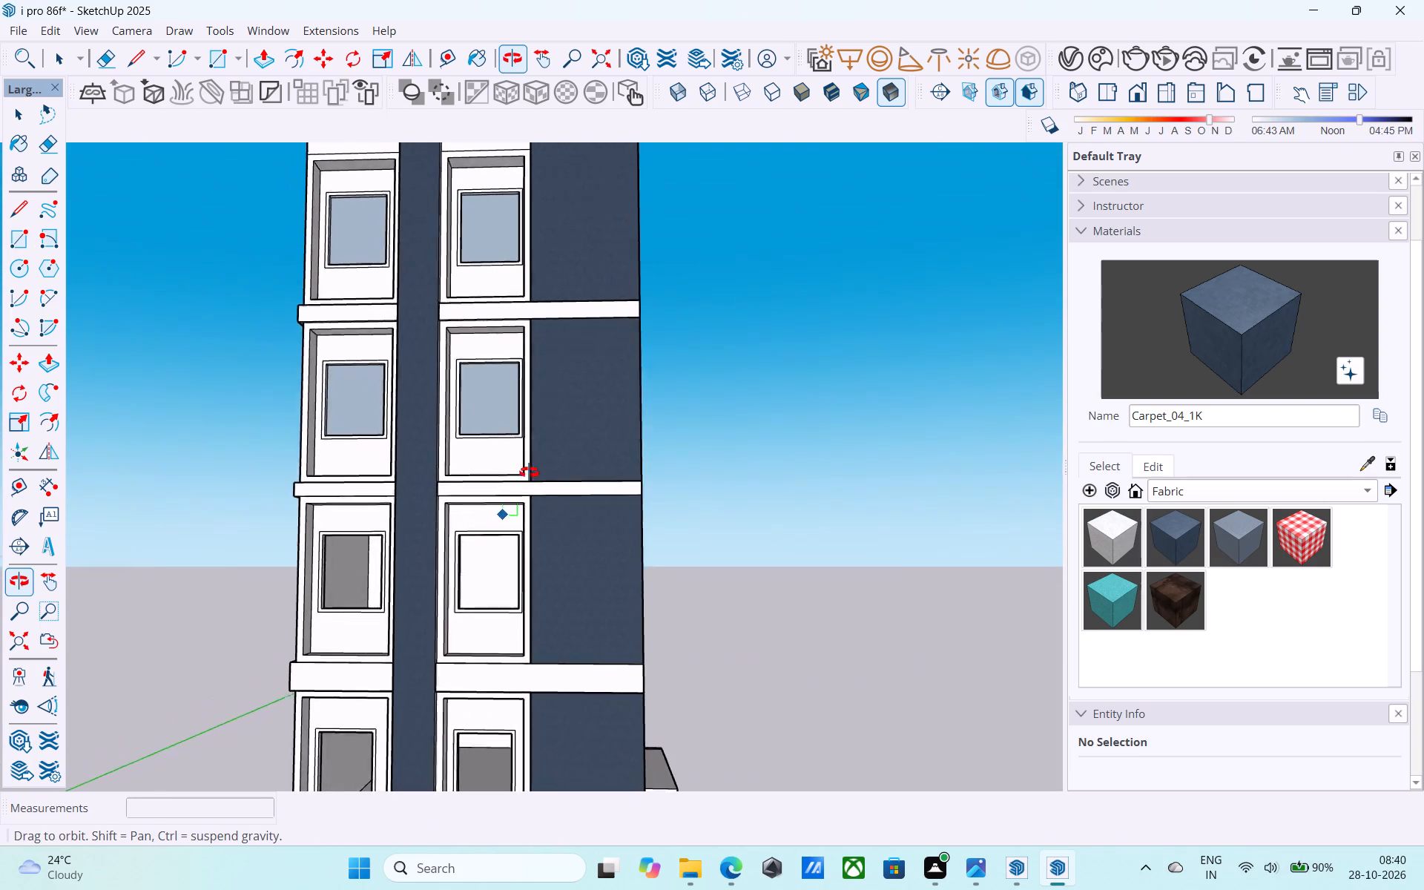
middle_click_drag(529, 472, 561, 378)
scroll(541, 487, "up", 2)
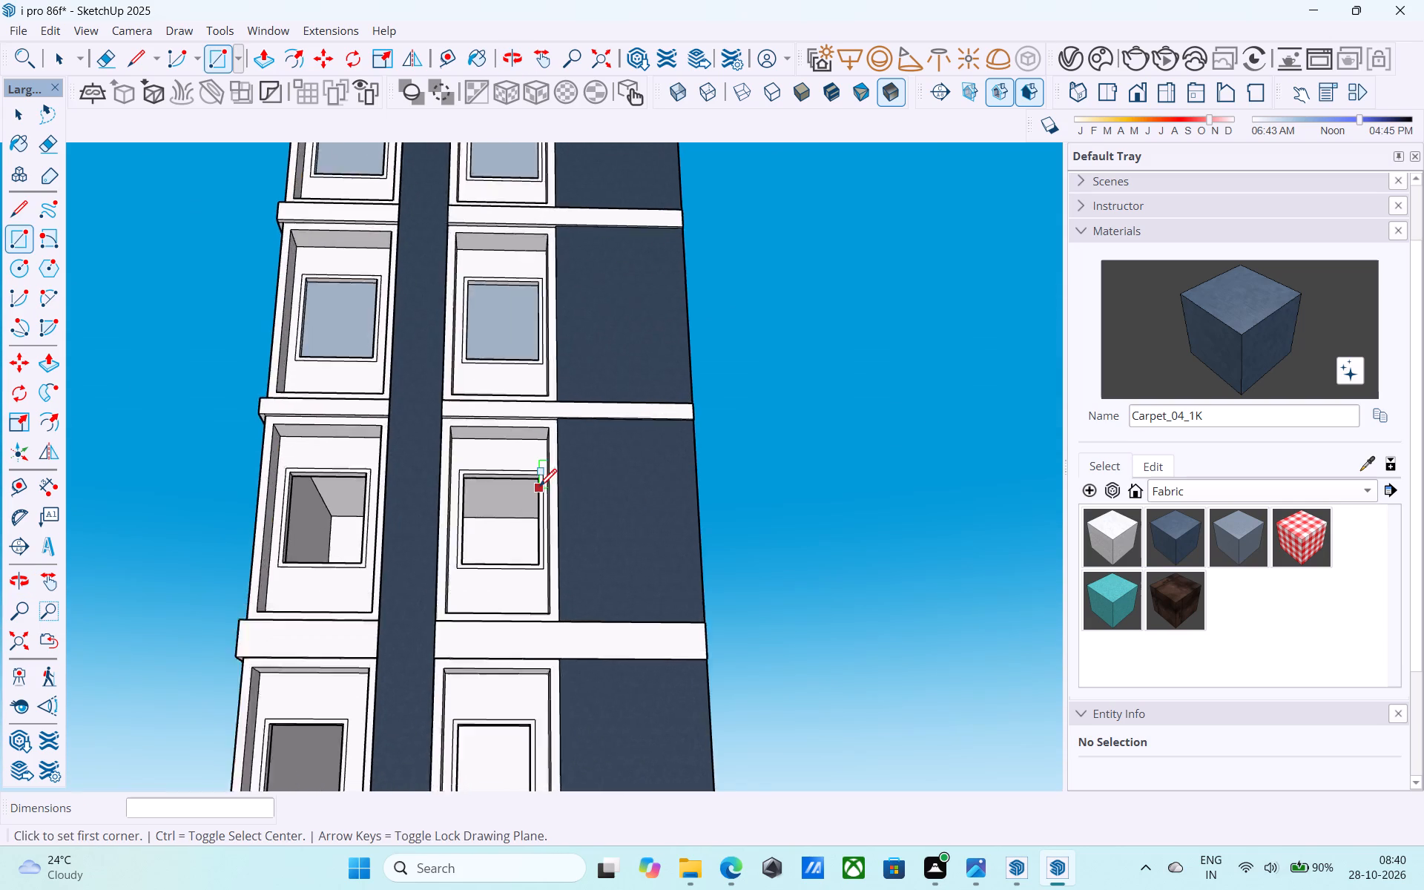
scroll(539, 488, "up", 2)
middle_click_drag(527, 492, 624, 495)
scroll(624, 495, "up", 1)
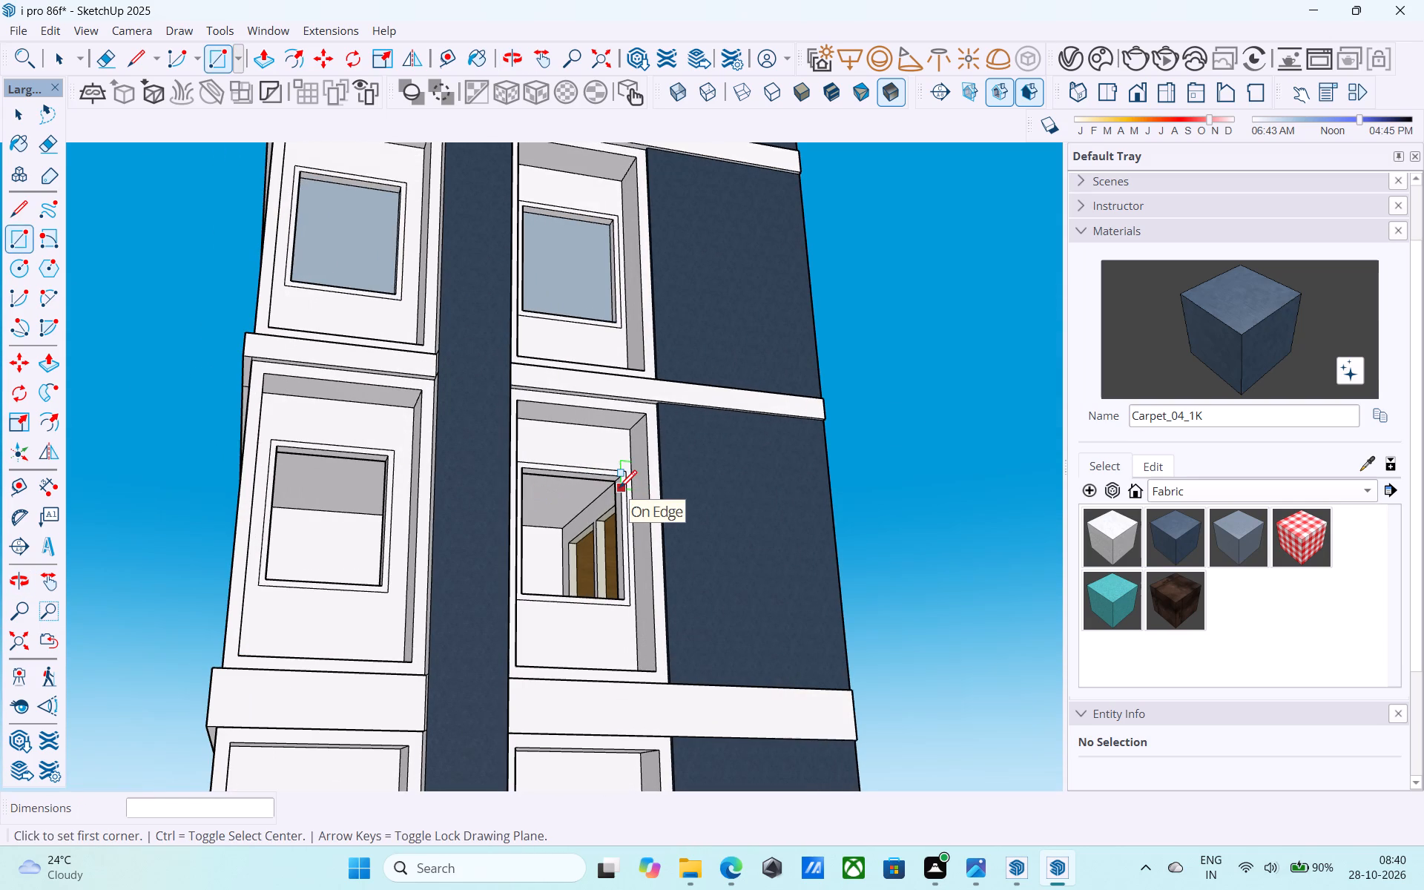
scroll(619, 488, "up", 5)
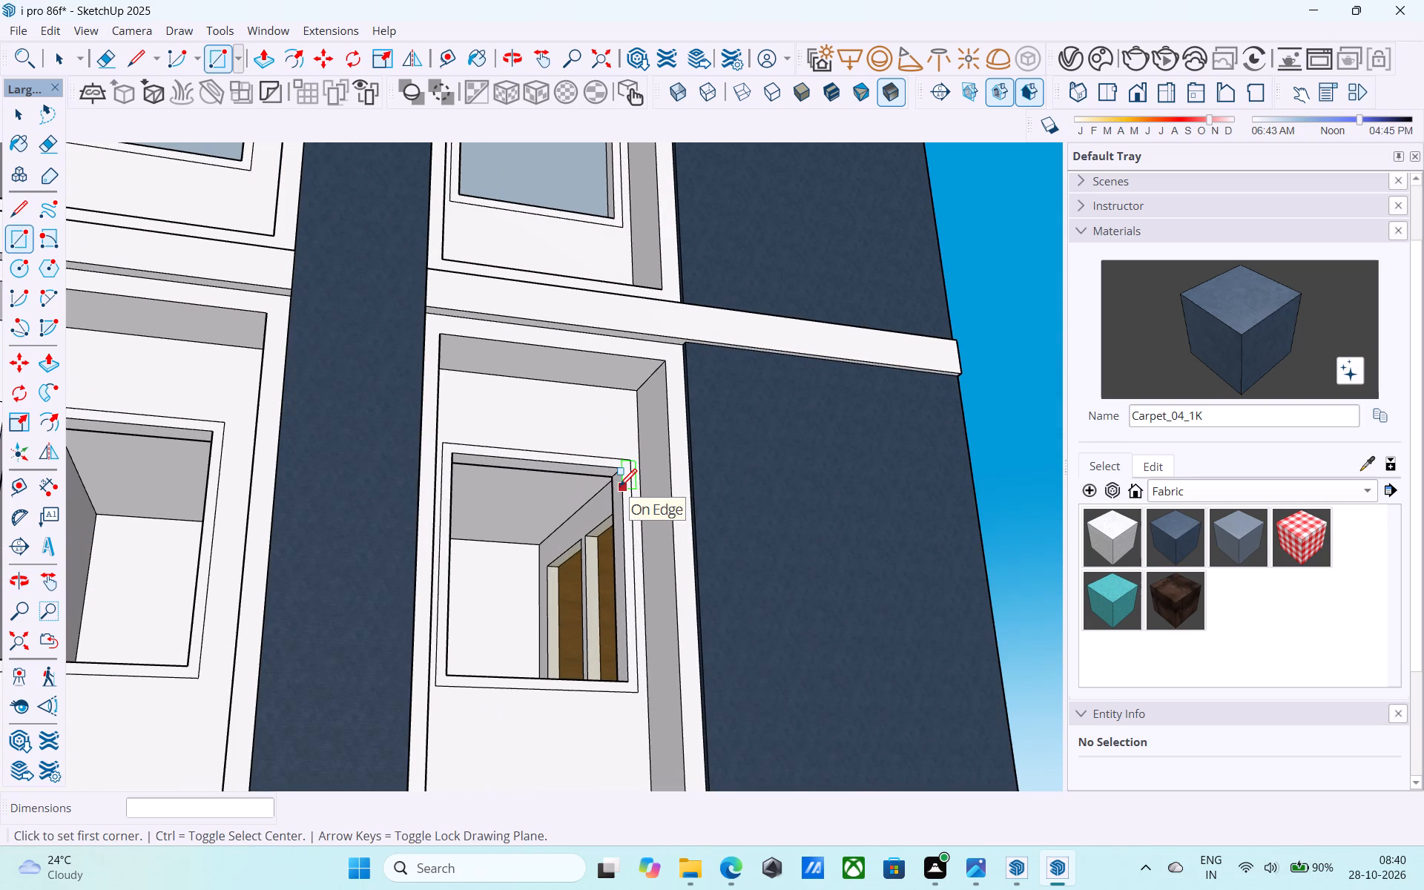
scroll(619, 488, "up", 7)
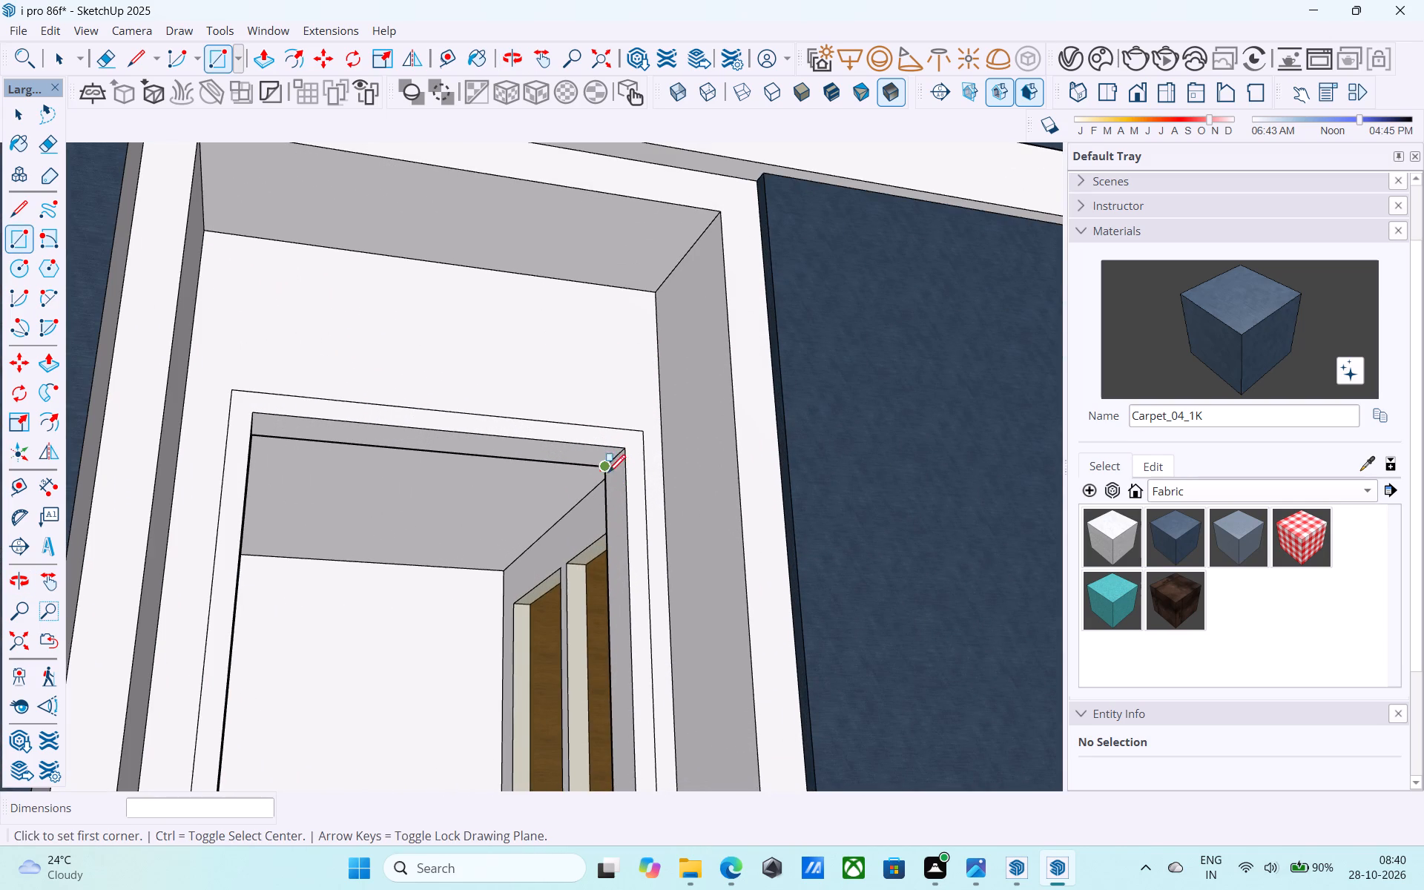
left_click(607, 472)
scroll(607, 472, "down", 1)
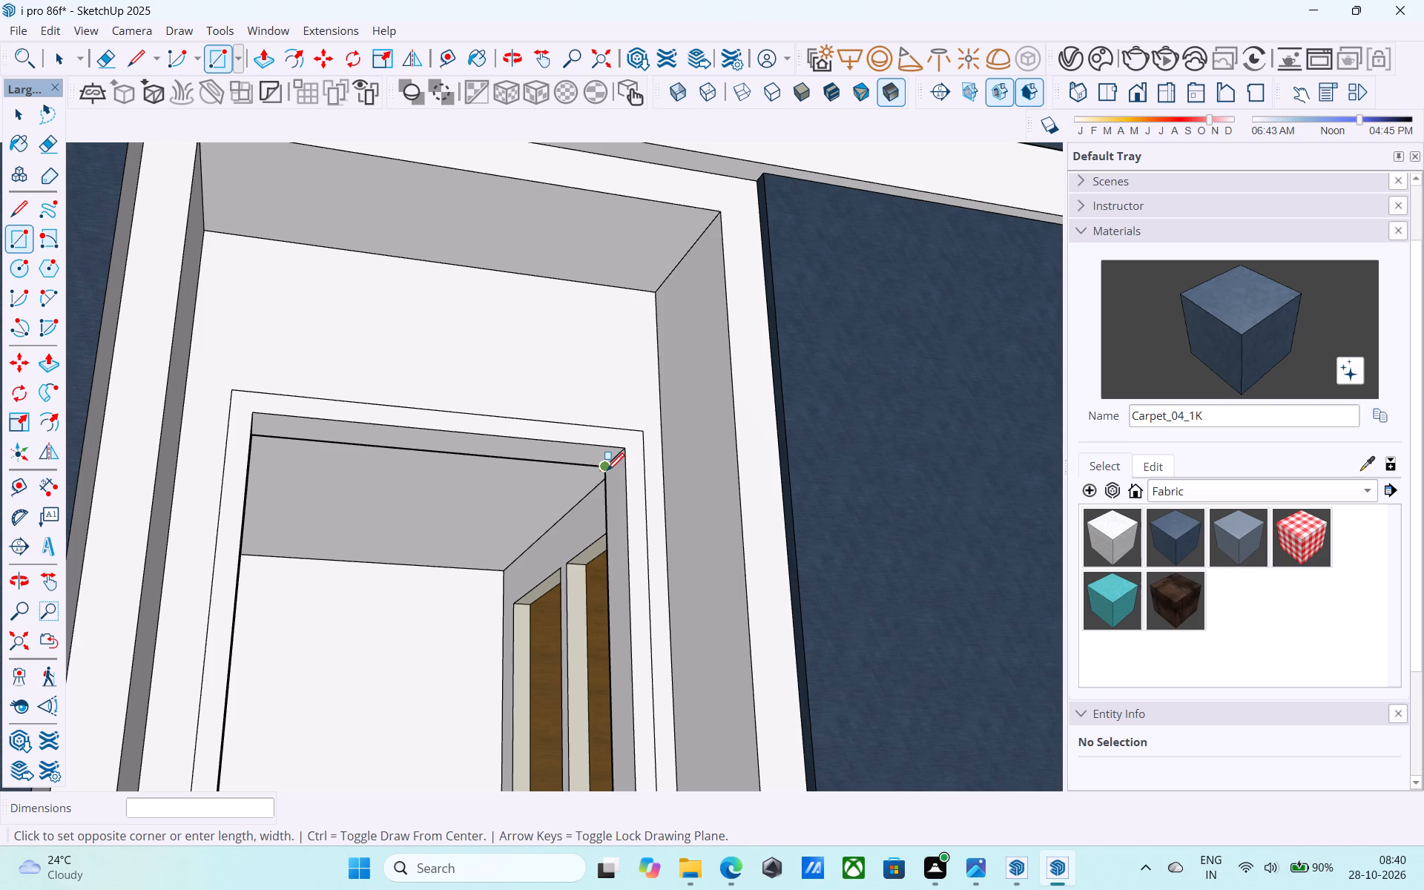
scroll(607, 472, "down", 3)
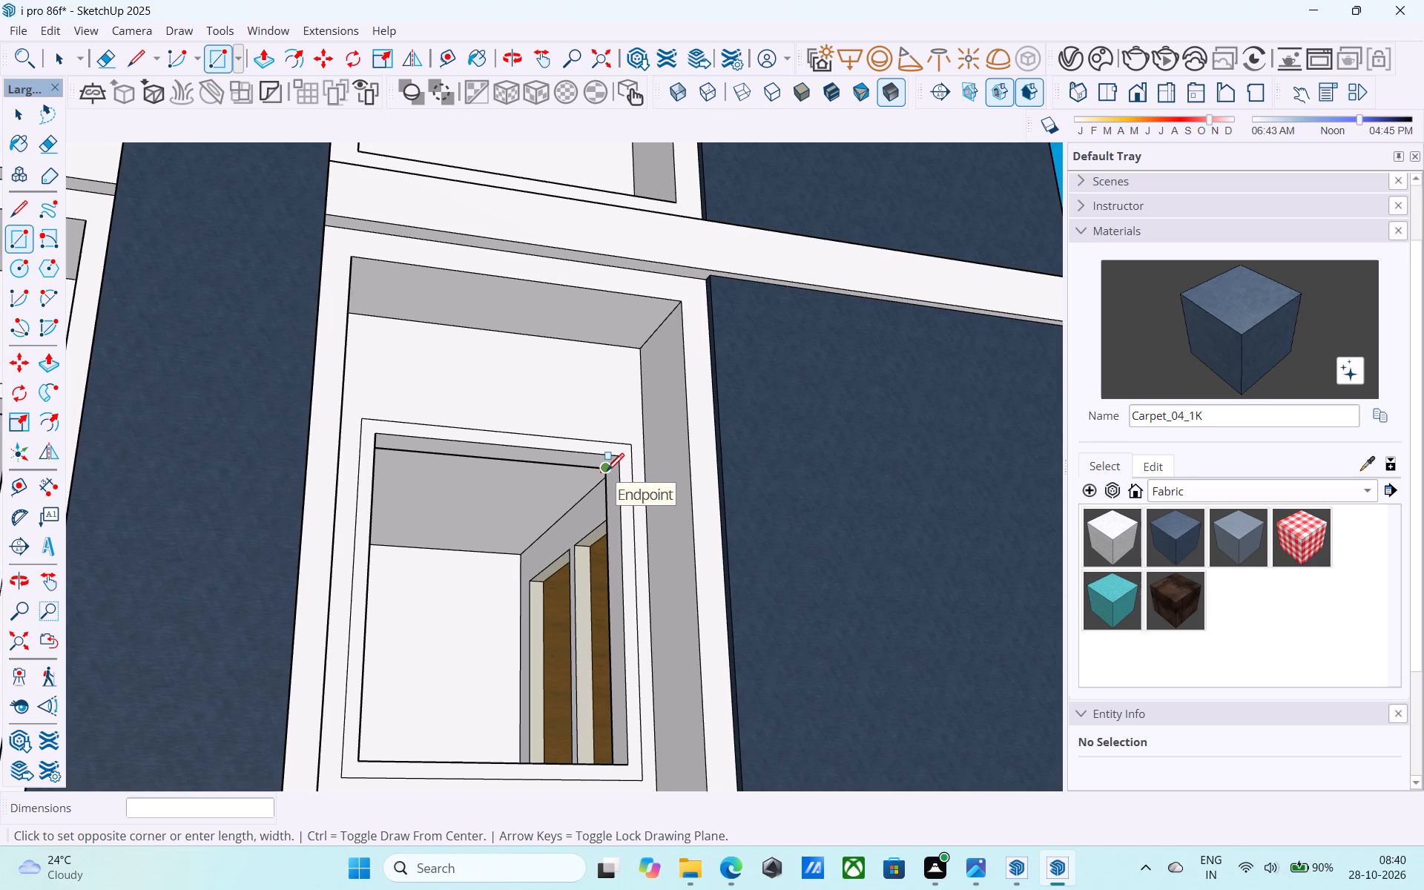
scroll(607, 472, "down", 9)
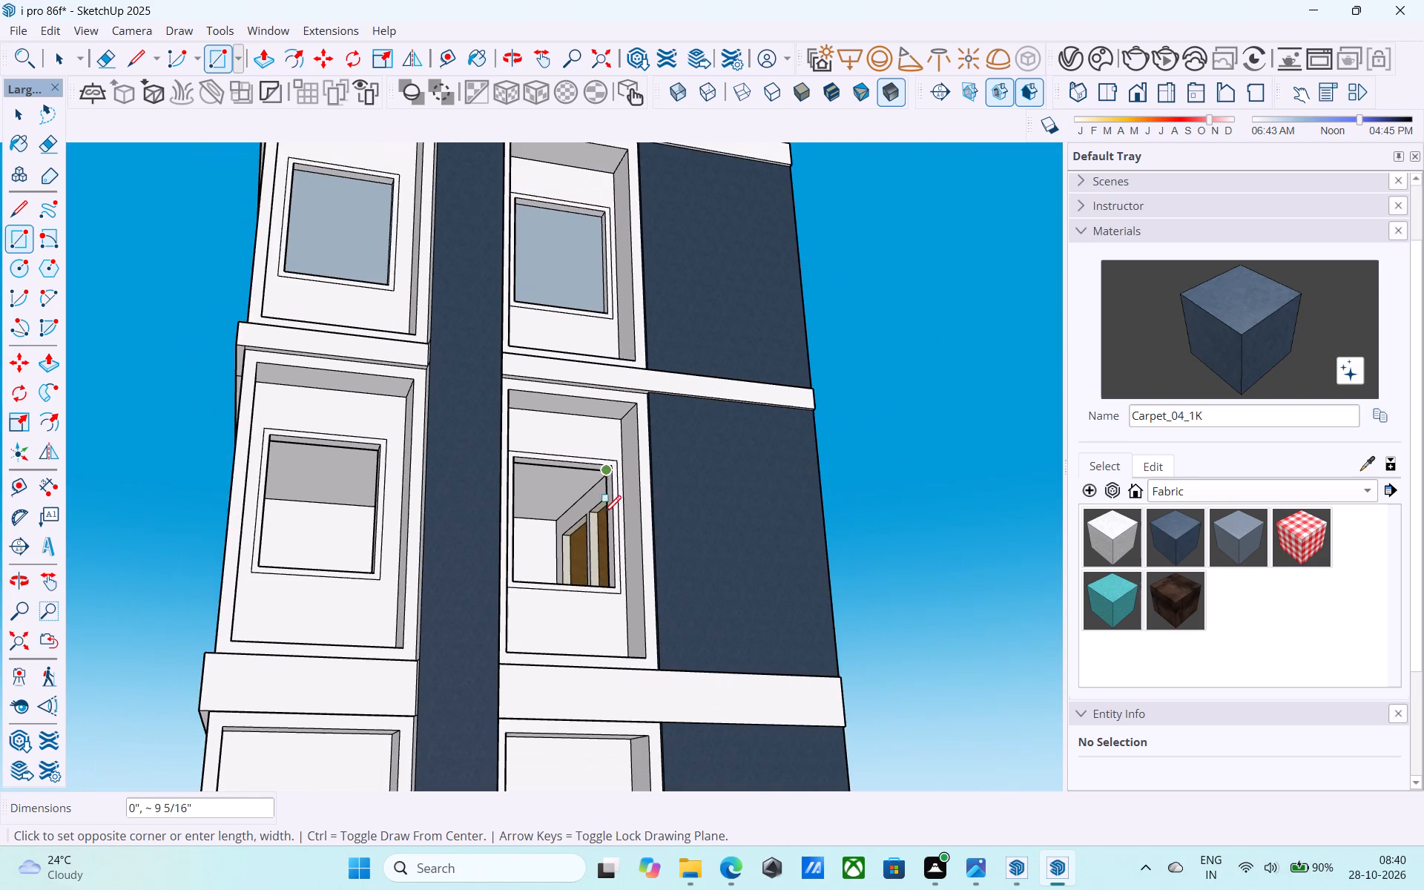
middle_click_drag(562, 591, 281, 728)
scroll(303, 687, "up", 7)
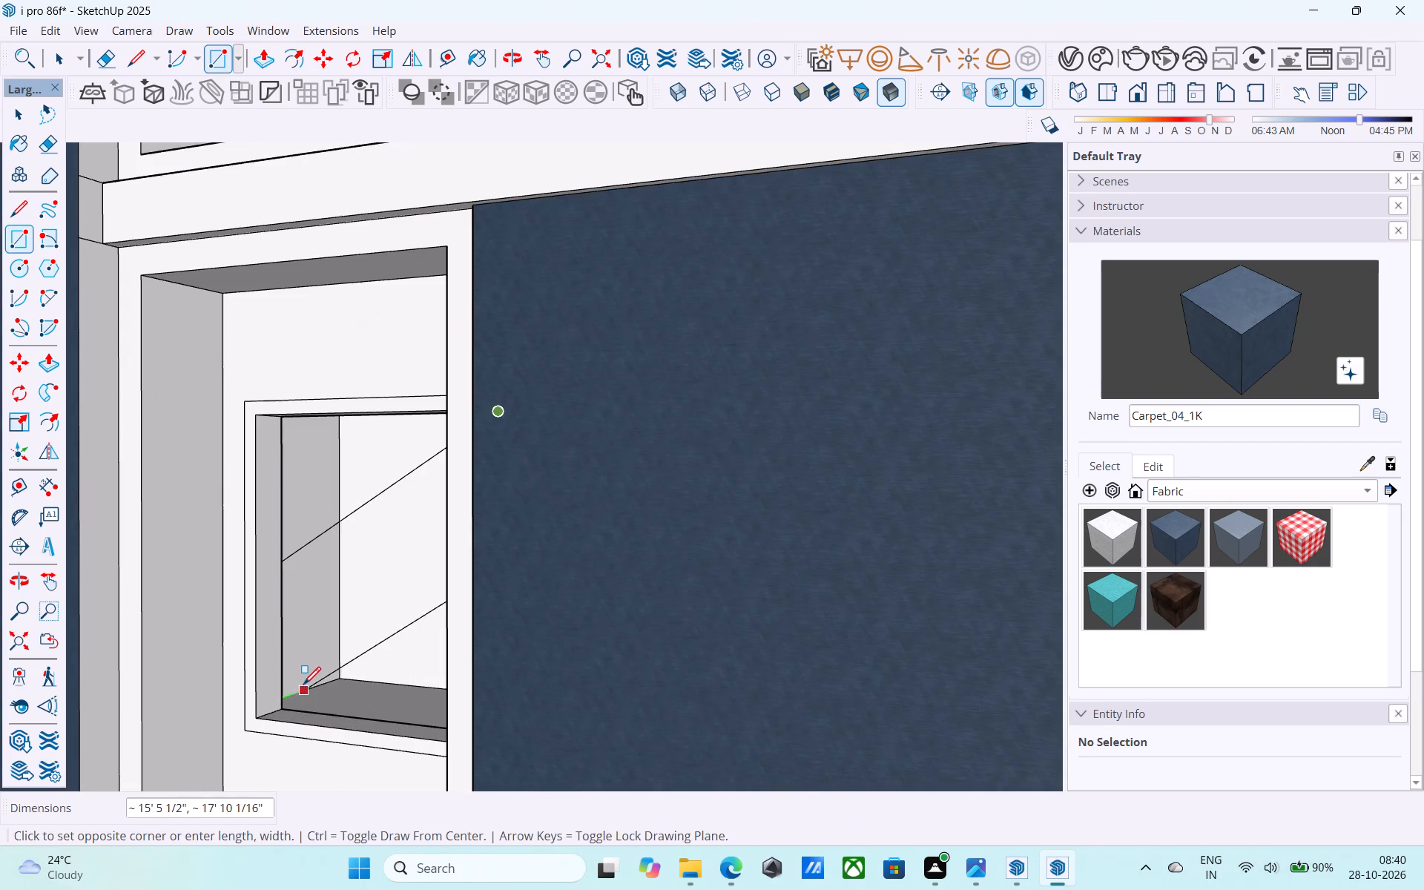
left_click(286, 713)
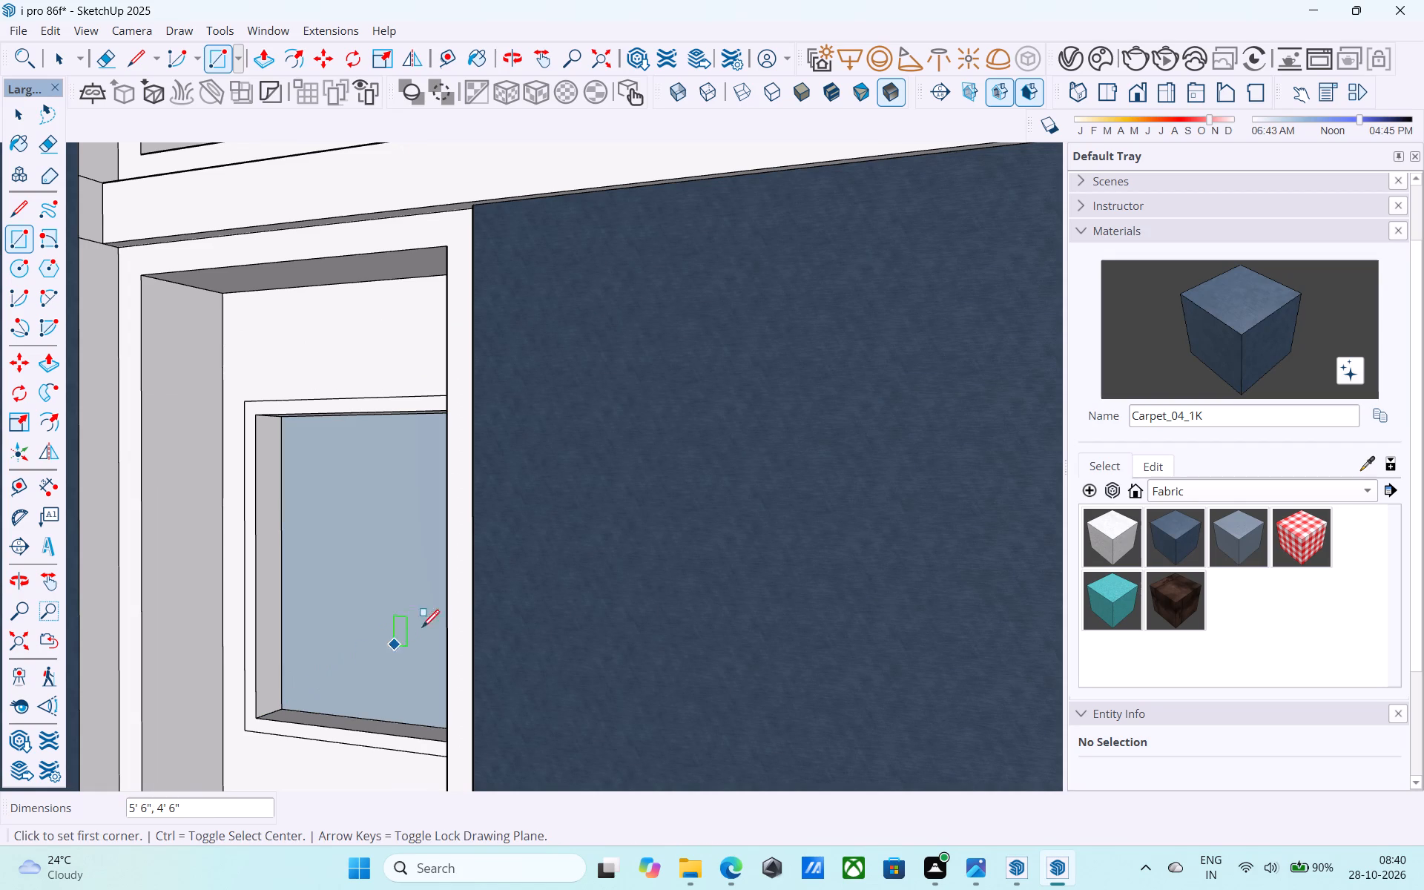
Draw a rectangle corner to corner across the window opening one floor above ground, in the column beside the plain end wall.
scroll(472, 598, "down", 9)
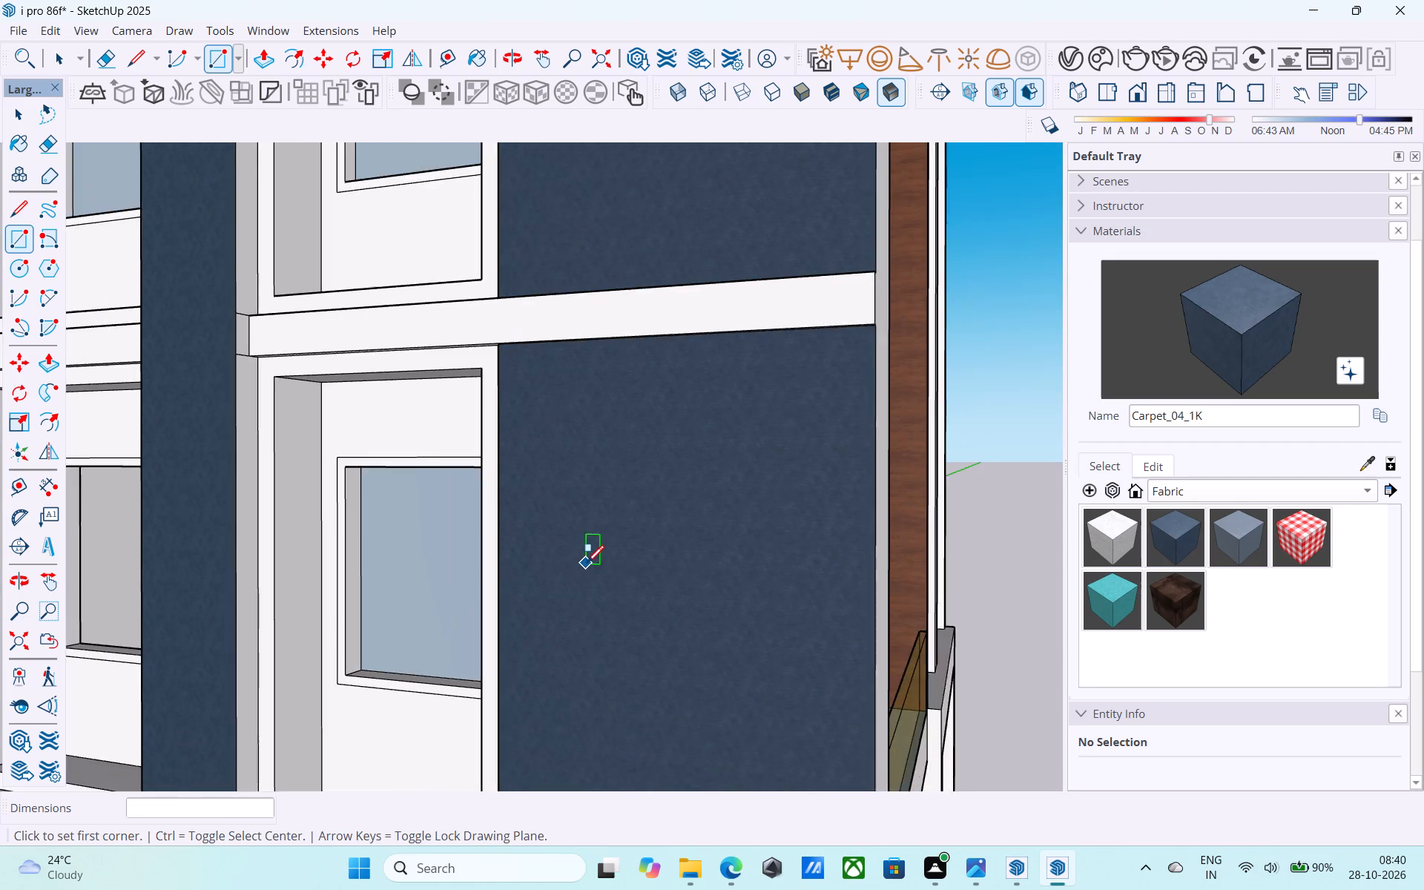
scroll(587, 564, "down", 5)
middle_click_drag(461, 550, 734, 457)
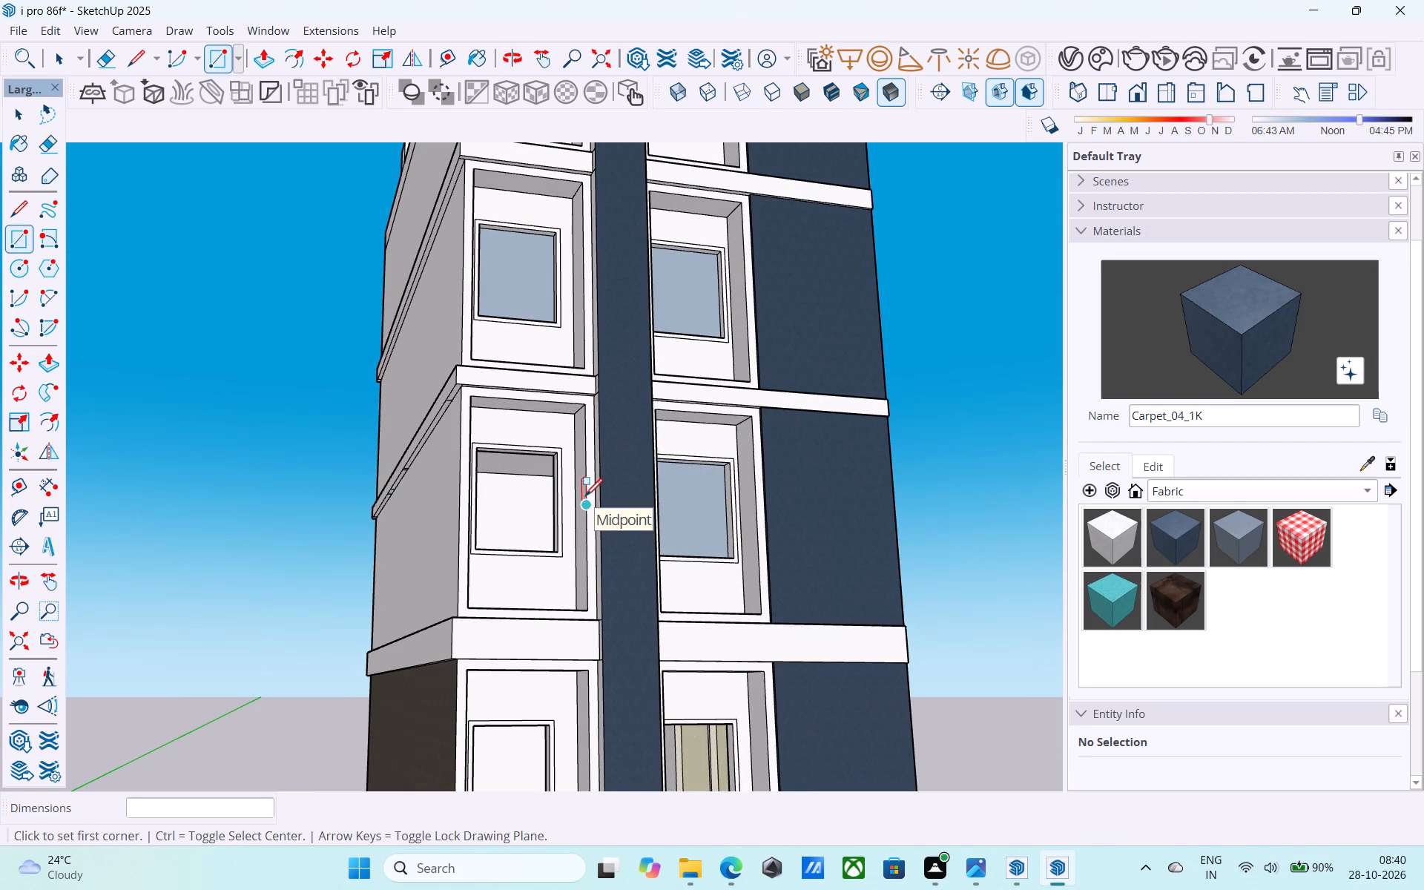
middle_click_drag(585, 495, 601, 470)
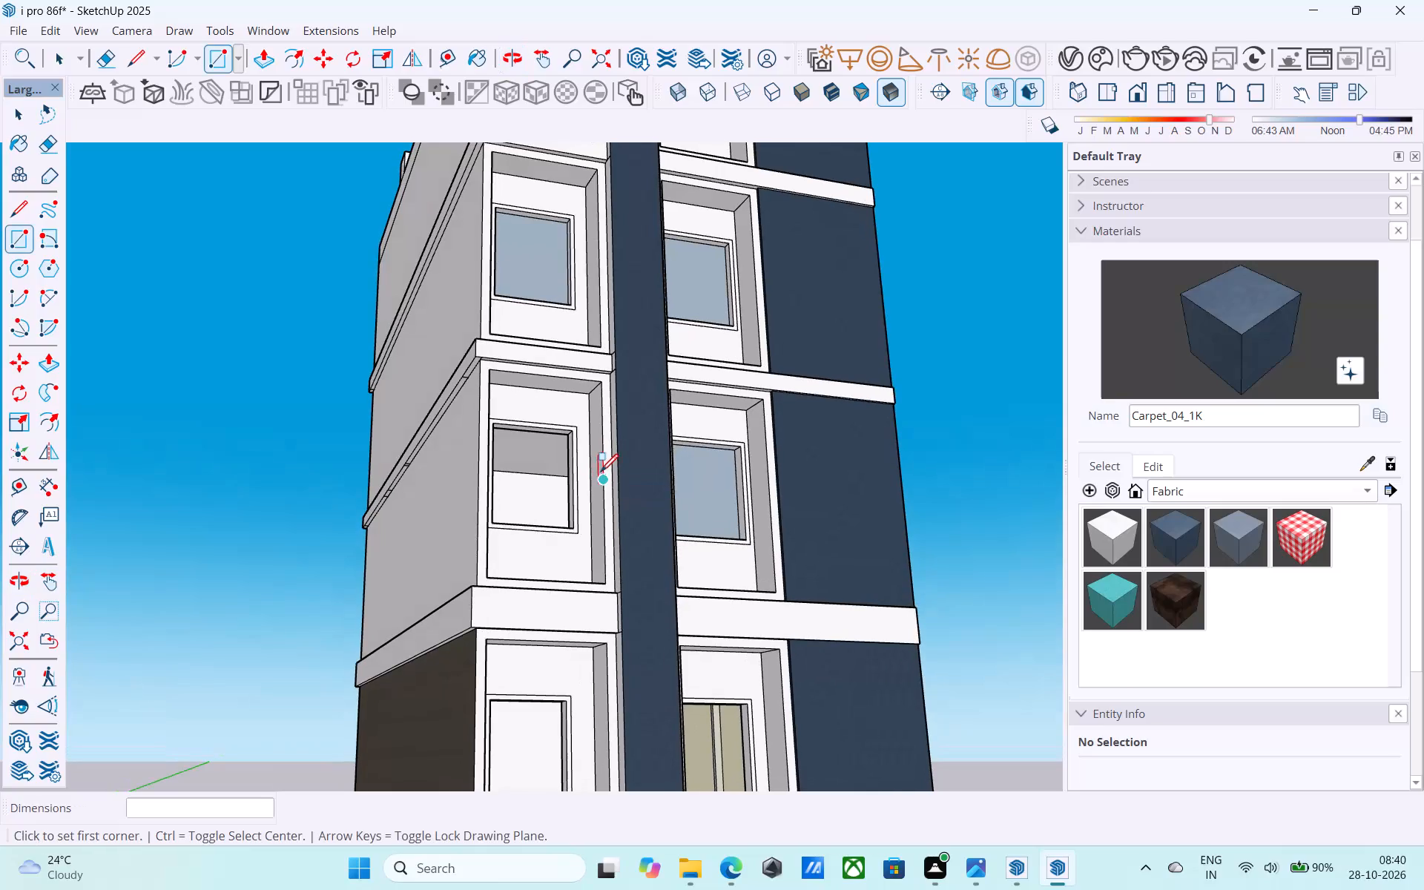
middle_click_drag(600, 475, 630, 449)
scroll(623, 452, "up", 7)
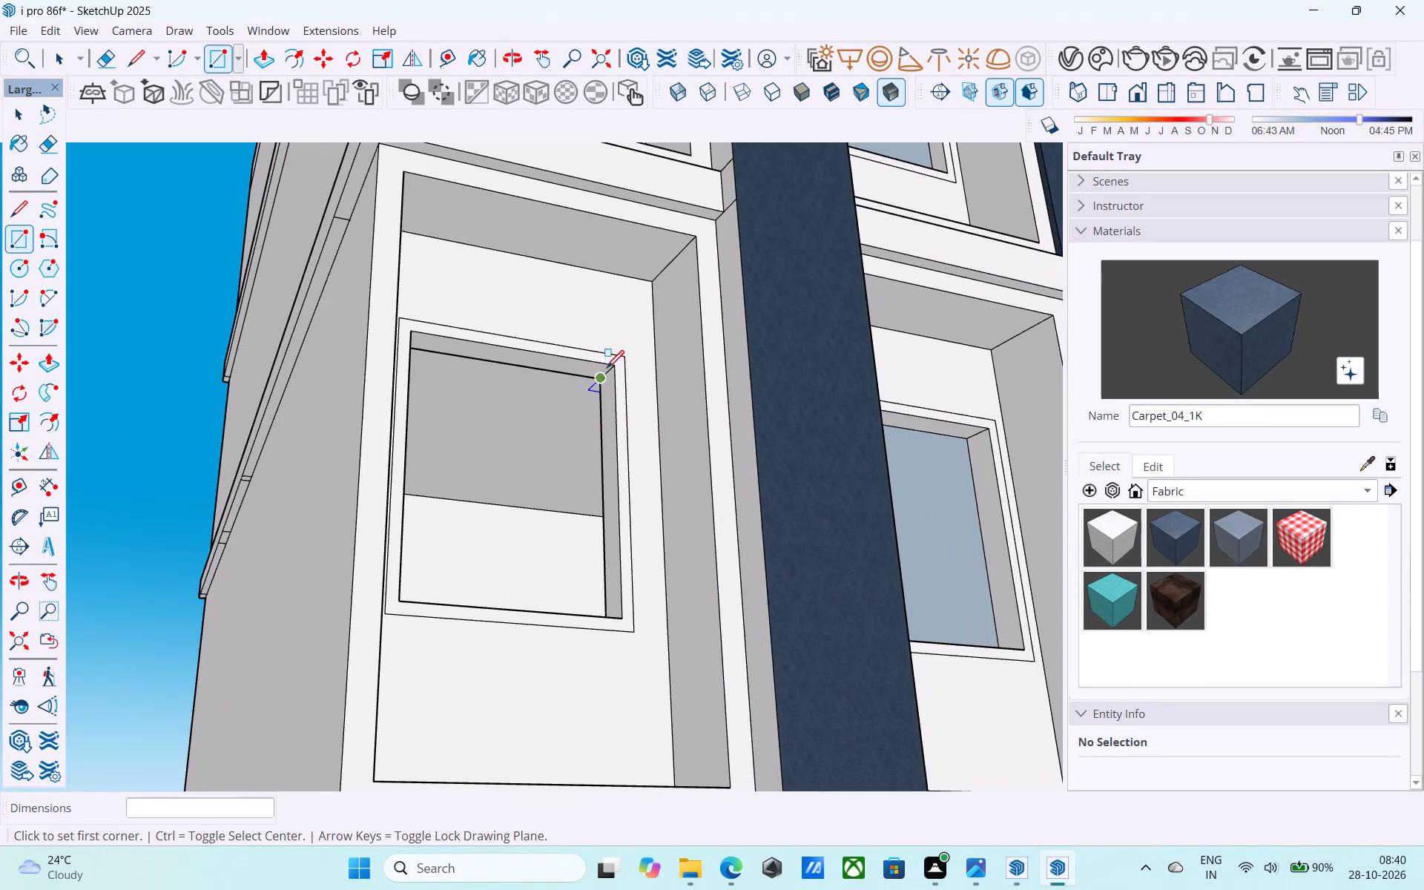
left_click(599, 383)
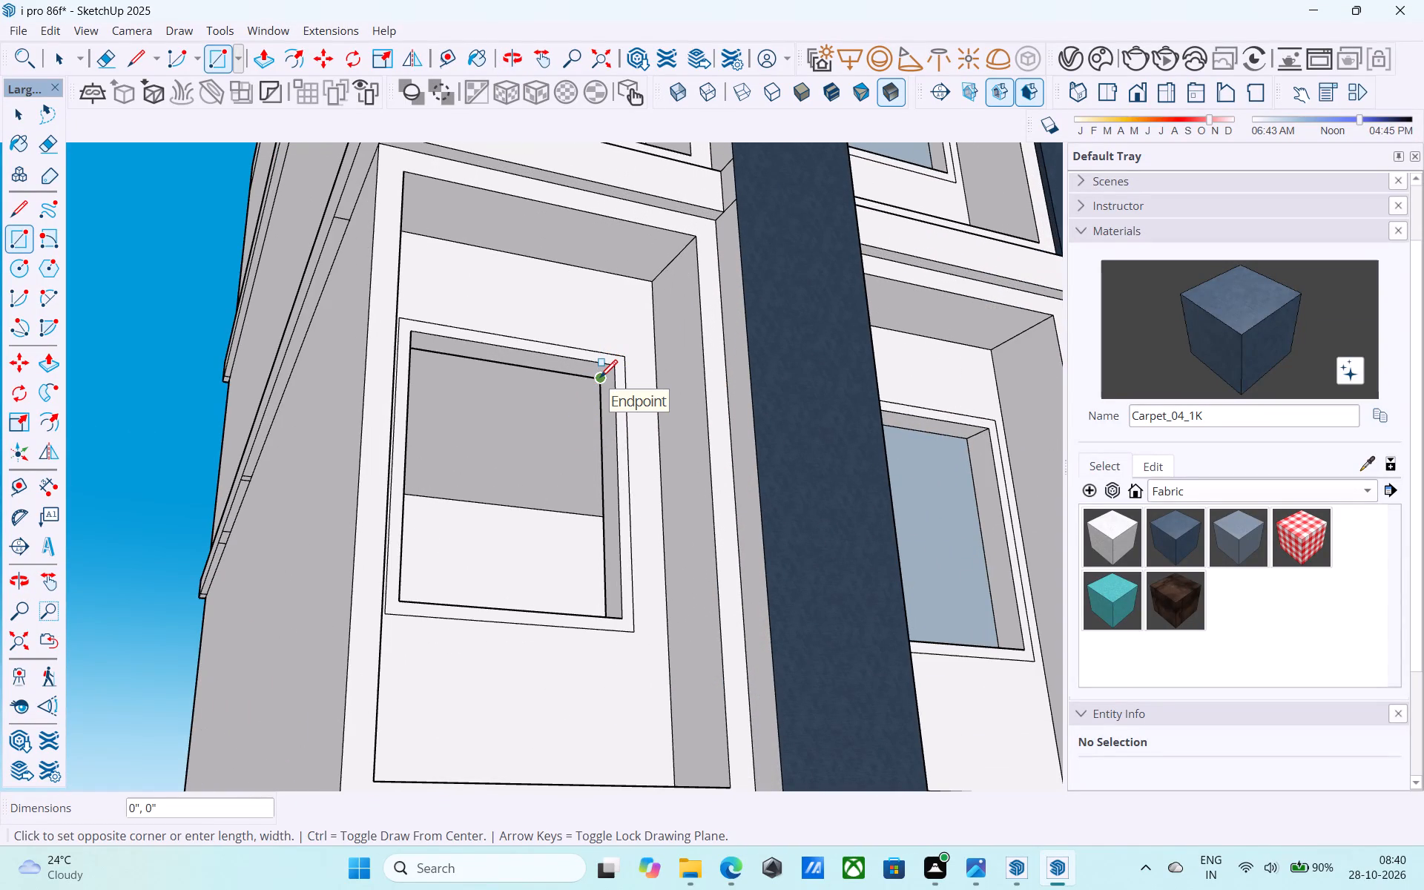
scroll(600, 379, "down", 5)
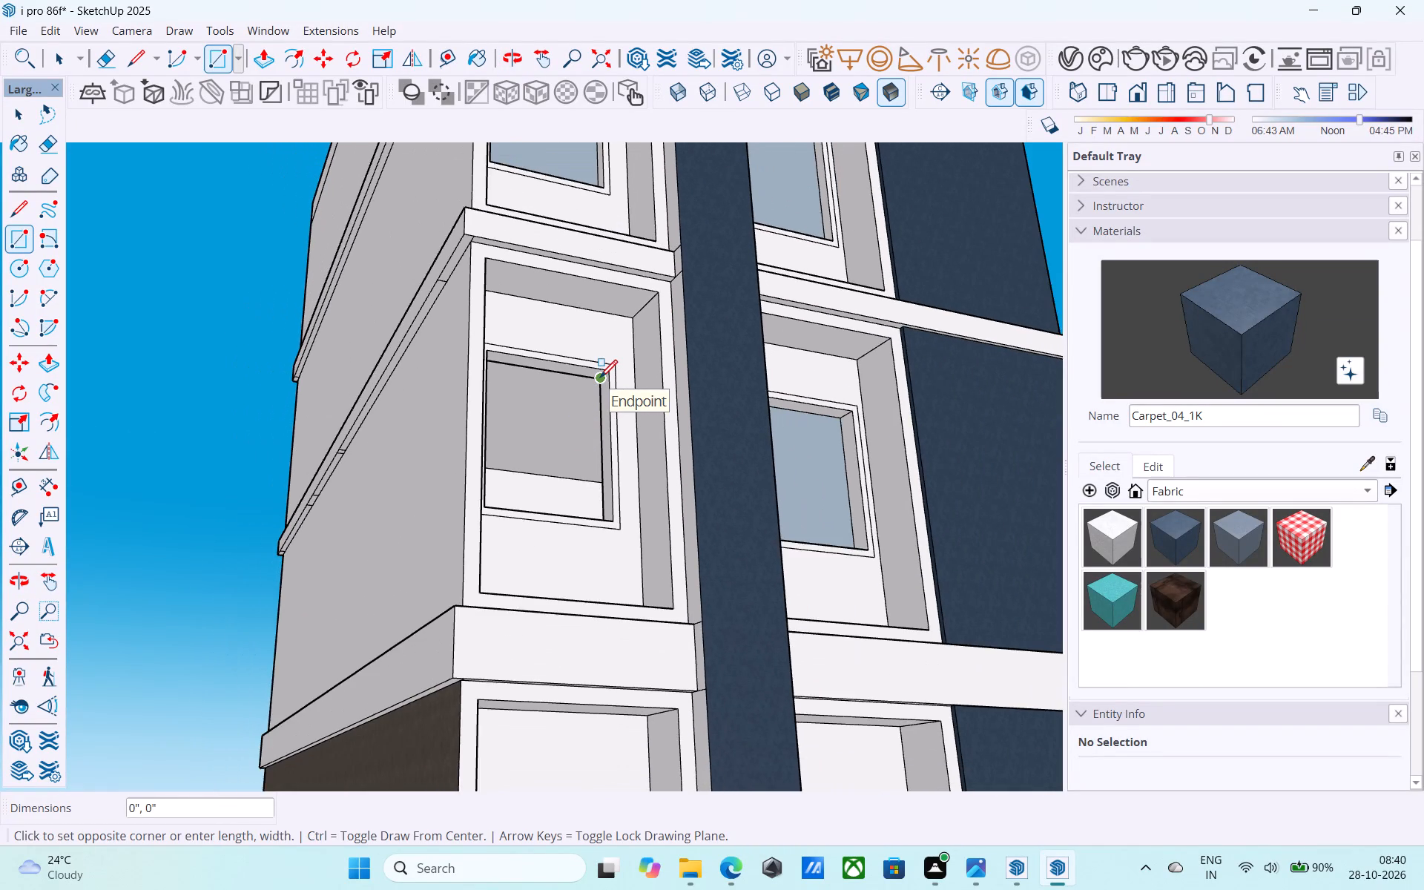
scroll(600, 379, "down", 5)
middle_click_drag(599, 380, 553, 417)
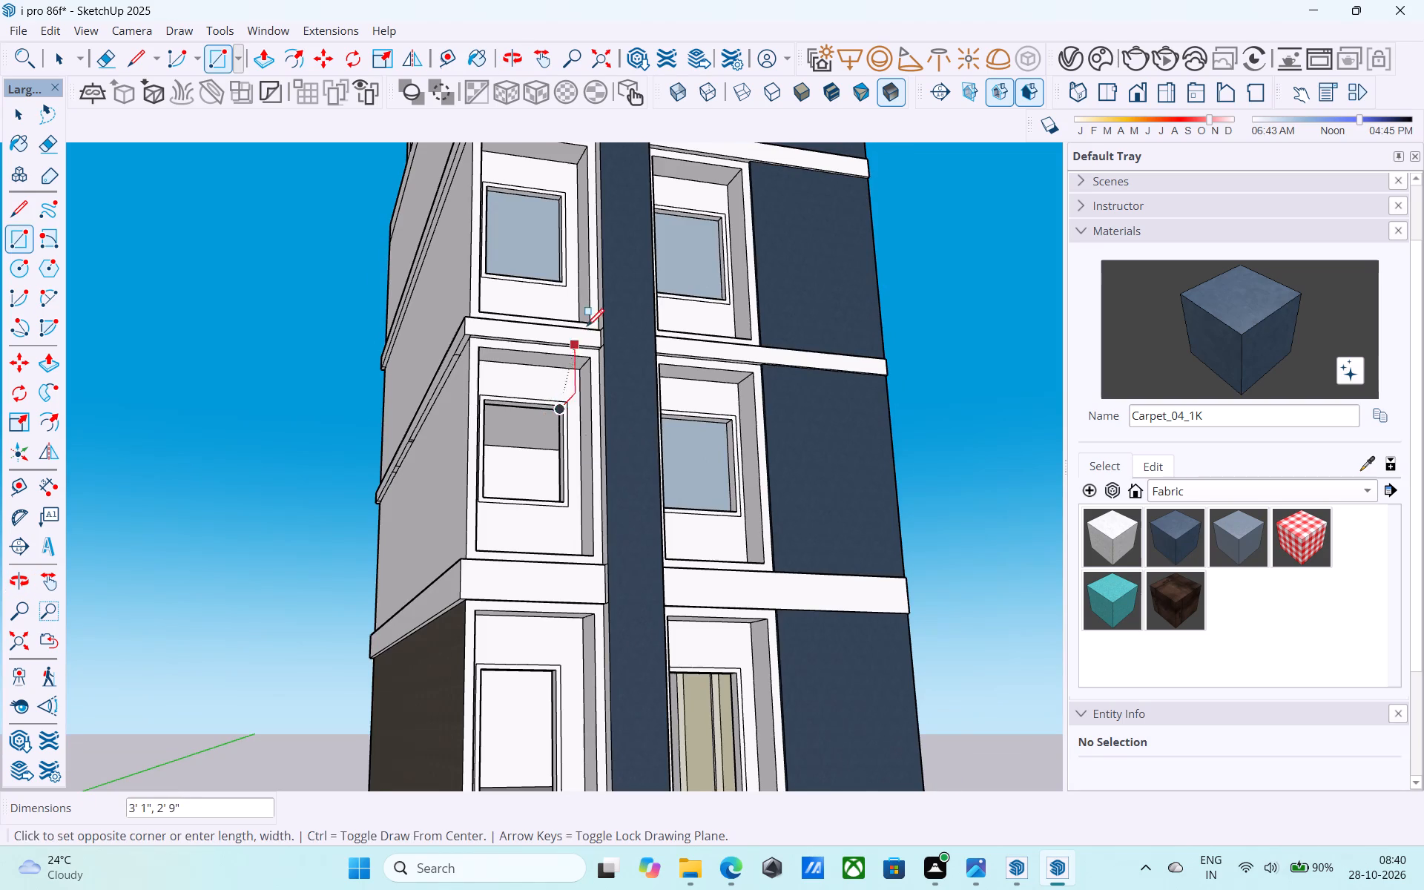
scroll(585, 332, "down", 5)
middle_click_drag(514, 460, 245, 677)
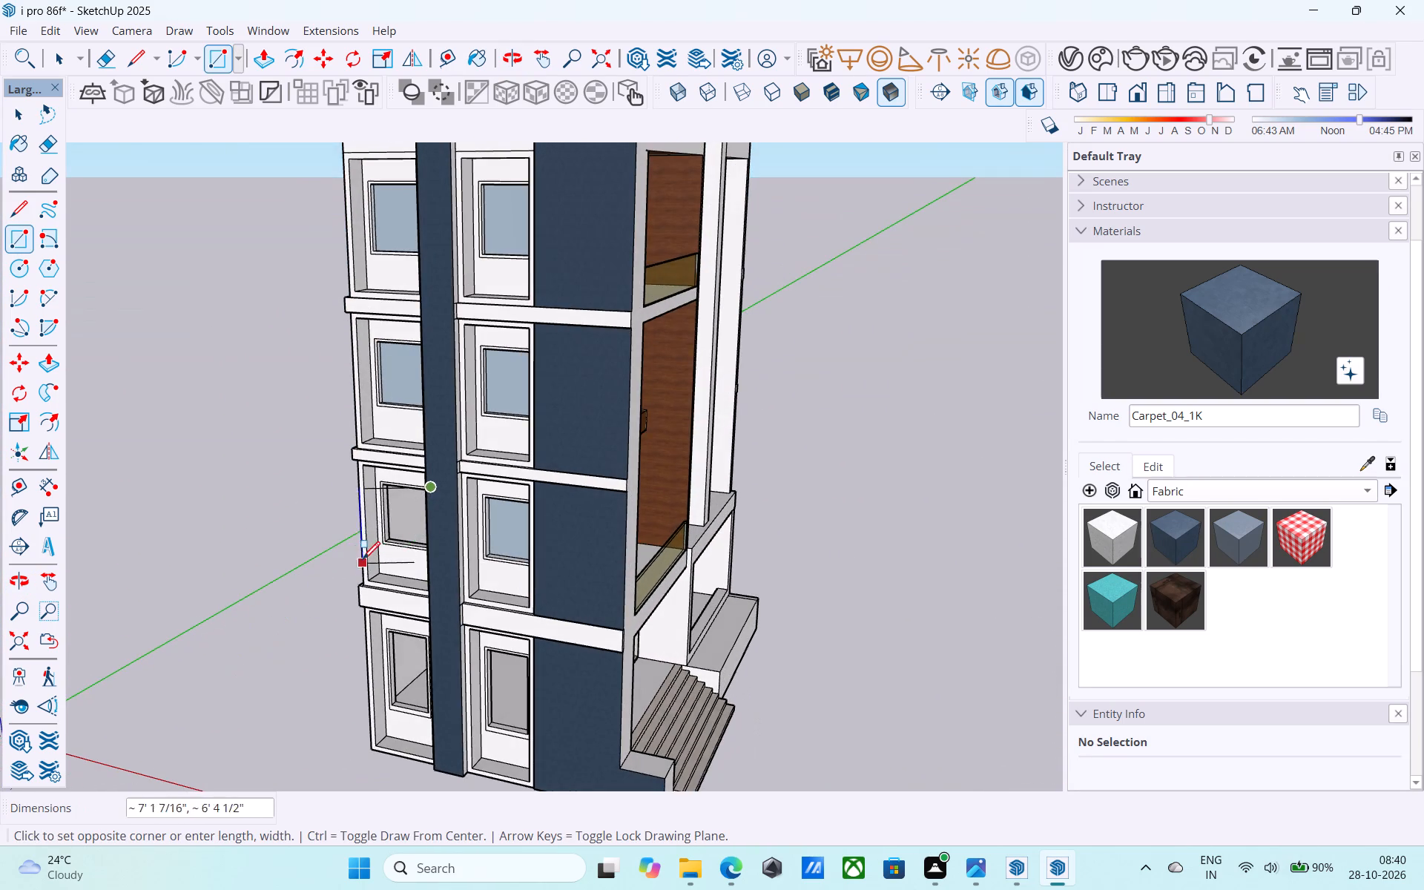
scroll(370, 550, "up", 14)
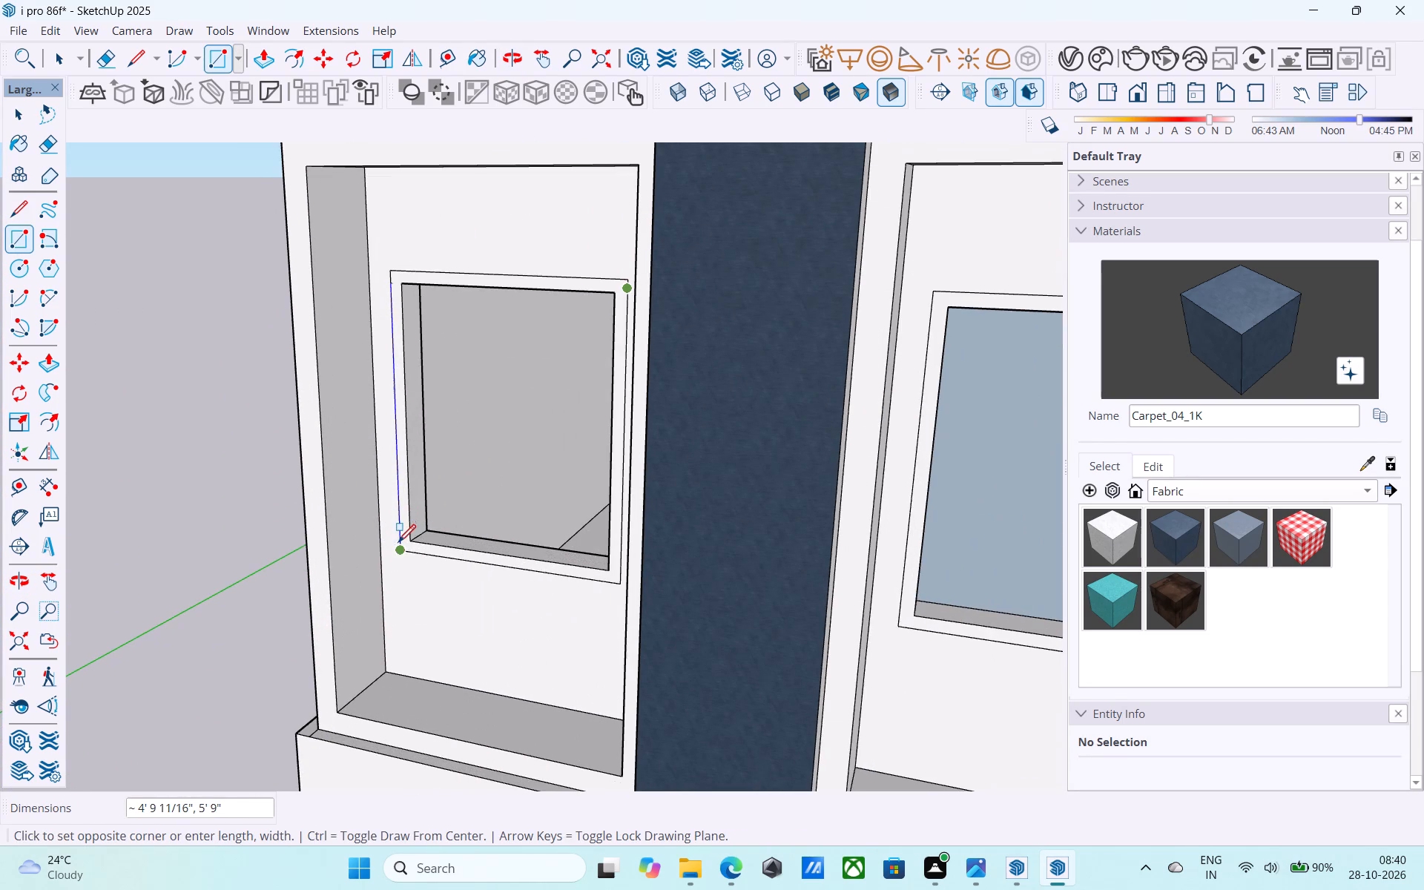
left_click(423, 530)
Fill the ground-floor window opening in the column beside the dark brown end wall with a 7' 9" by 4' rectangle.
scroll(425, 474, "down", 15)
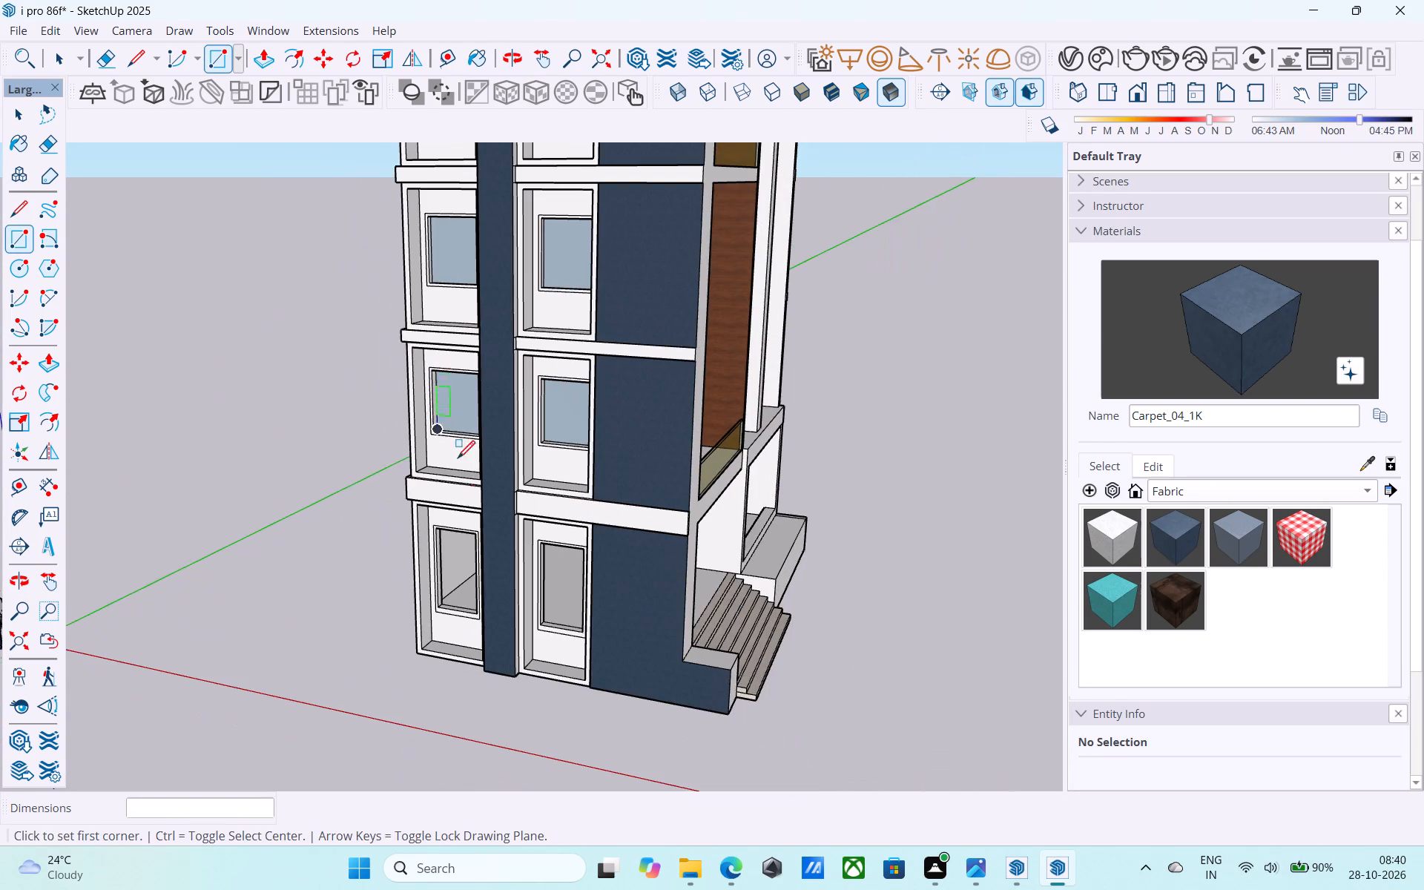
middle_click_drag(449, 582, 845, 408)
middle_click_drag(614, 507, 585, 412)
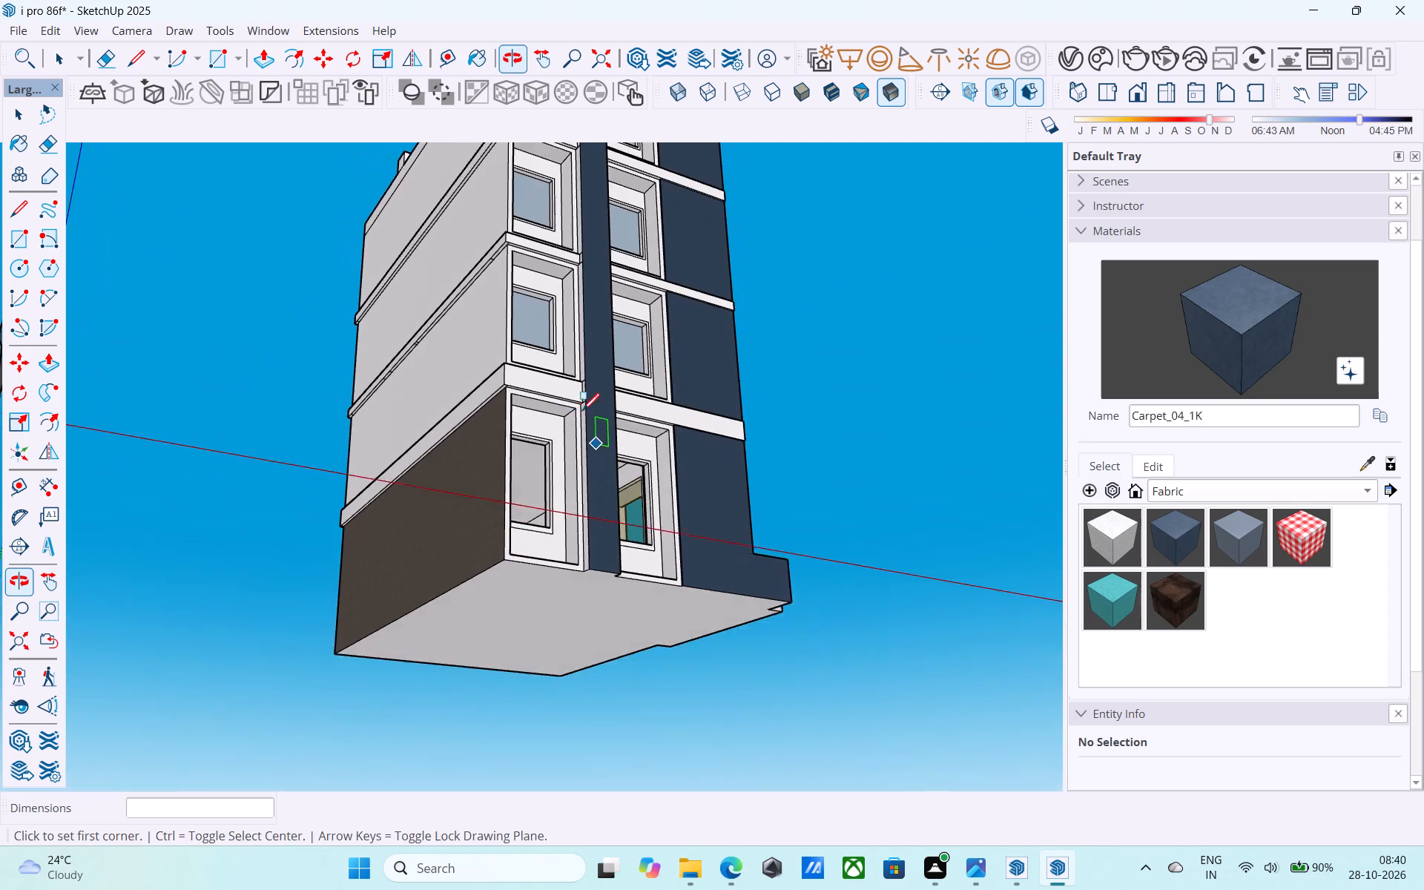
scroll(515, 433, "up", 8)
middle_click_drag(515, 547, 536, 570)
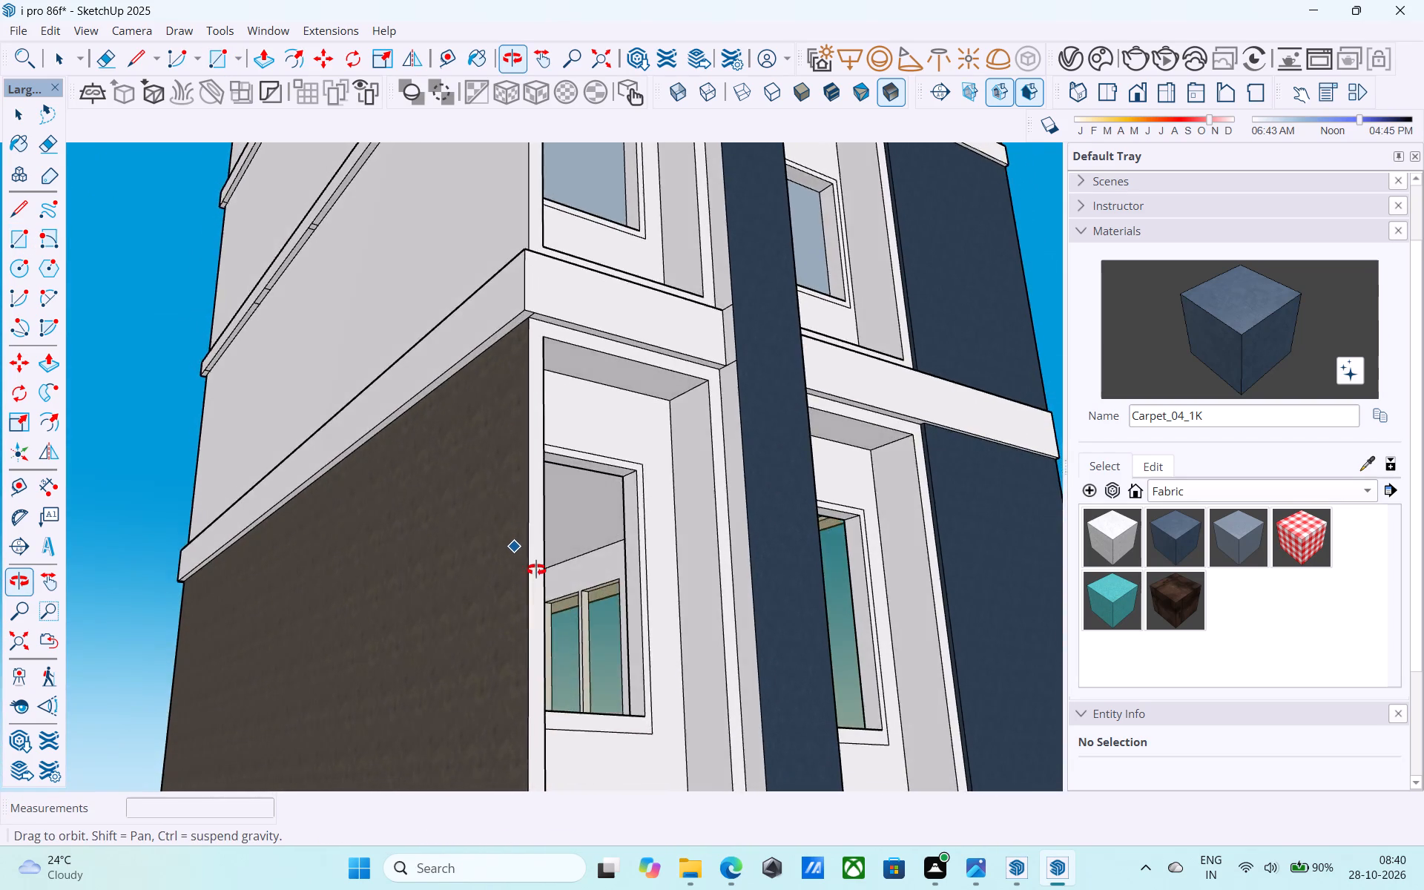
middle_click_drag(536, 570, 497, 550)
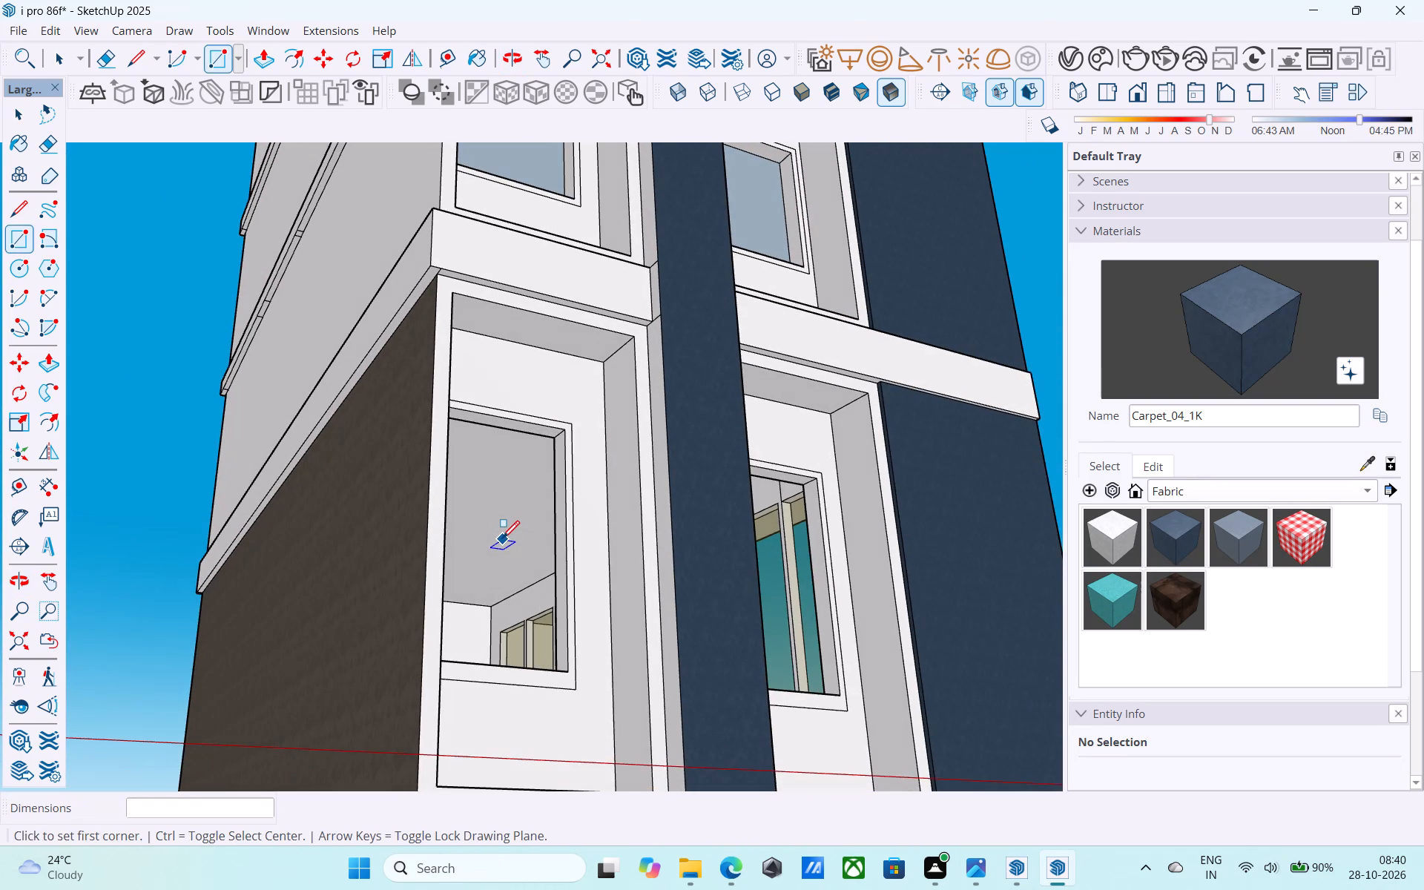
scroll(502, 538, "down", 1)
scroll(478, 451, "down", 2)
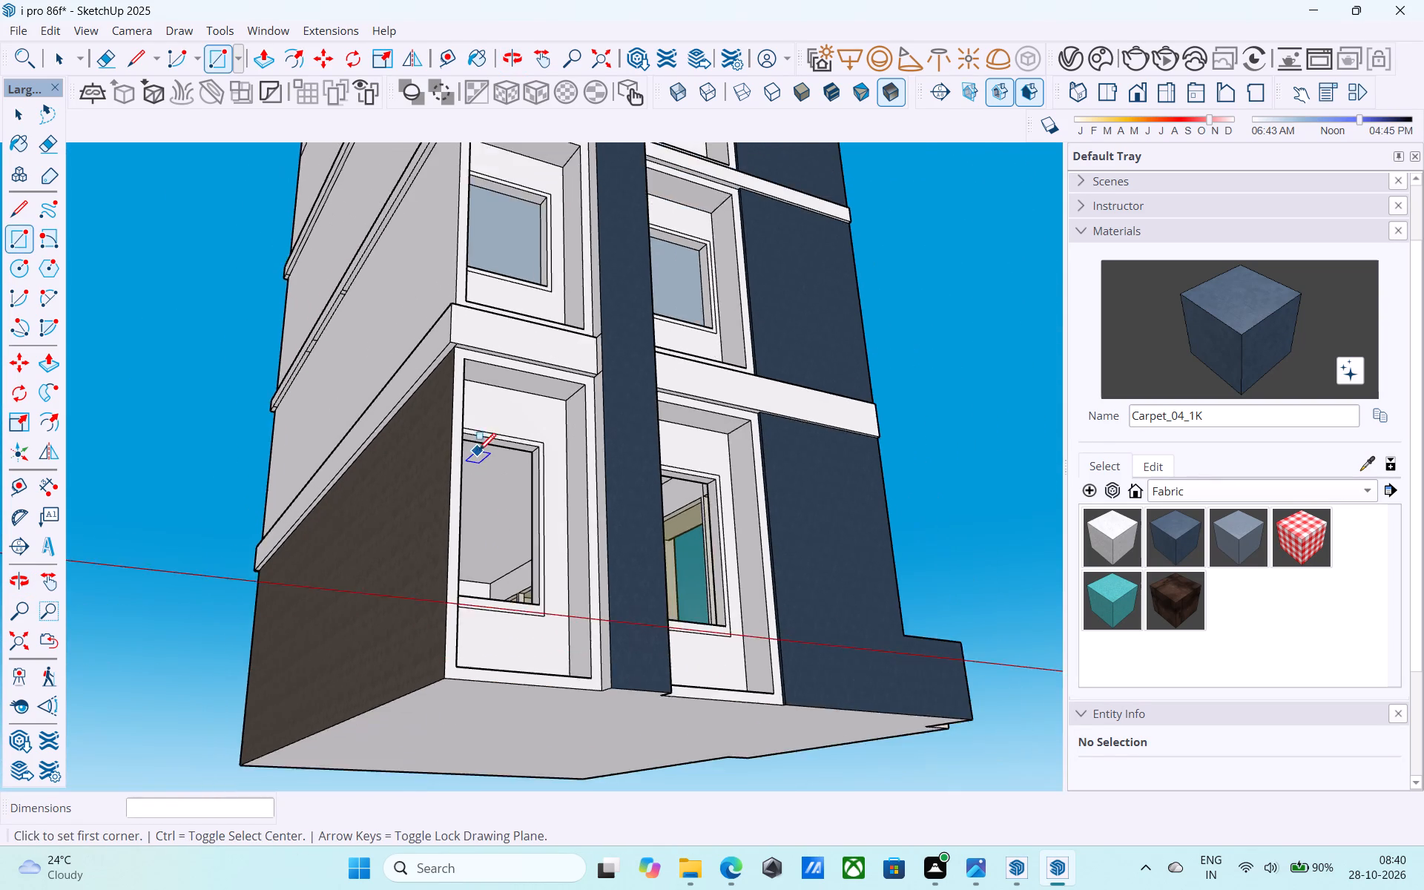
scroll(478, 452, "down", 1)
scroll(489, 457, "up", 1)
middle_click_drag(490, 457, 506, 445)
scroll(511, 445, "up", 3)
left_click(571, 435)
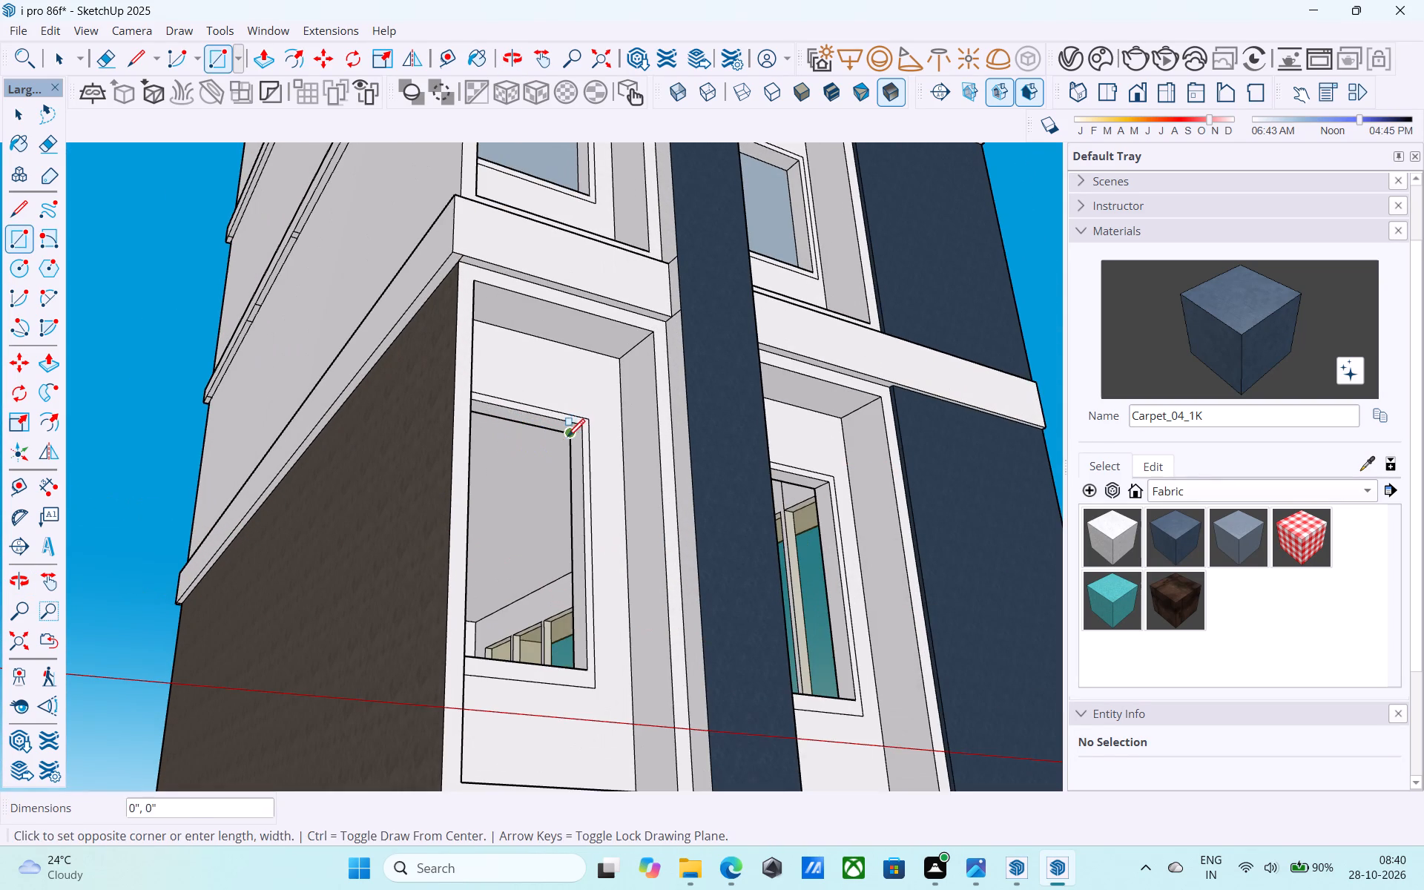
scroll(547, 501, "down", 4)
middle_click_drag(525, 588, 268, 787)
scroll(266, 788, "up", 4)
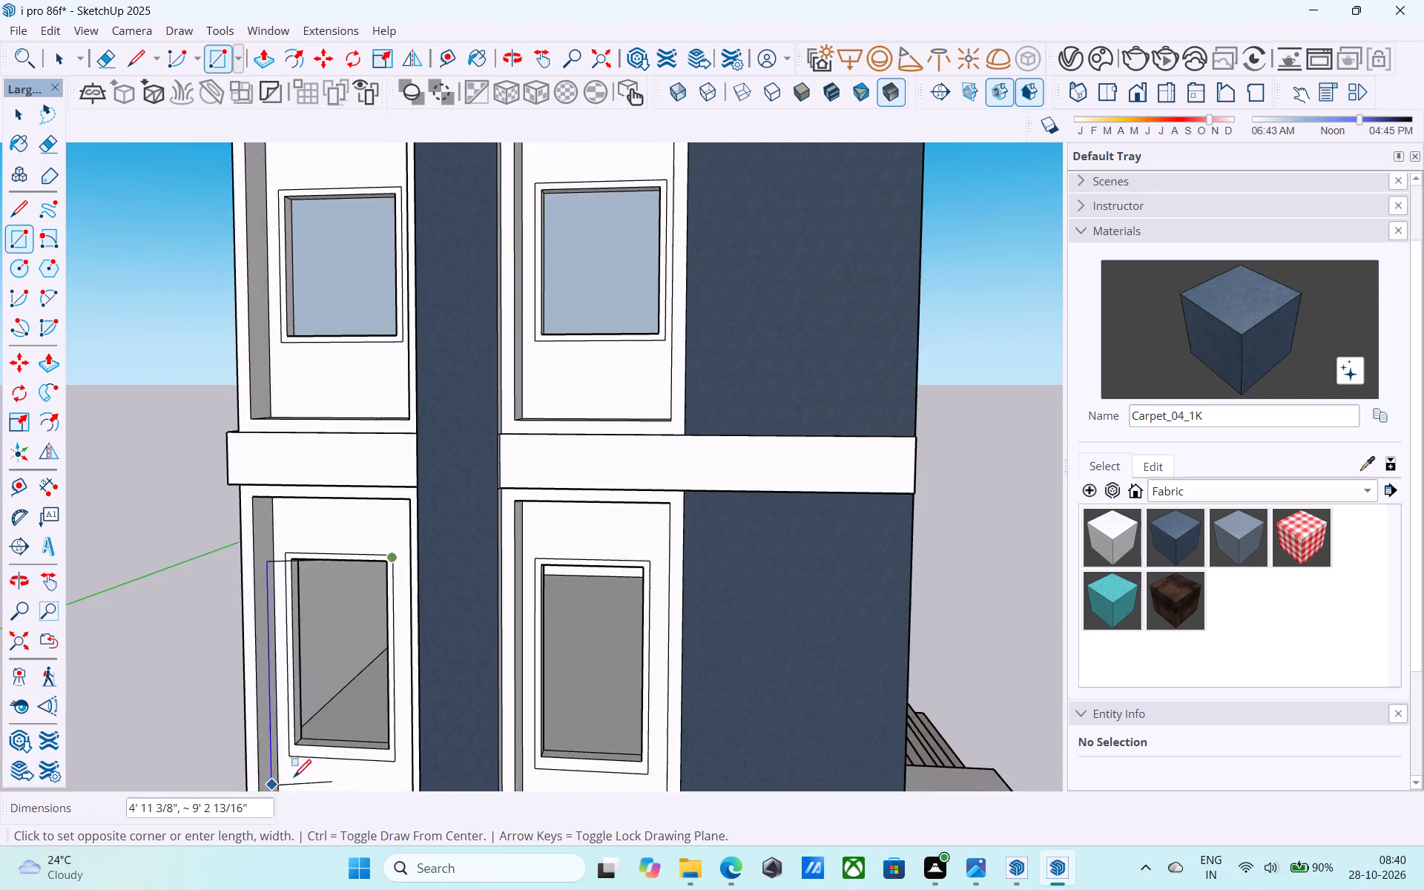
scroll(294, 779, "up", 4)
left_click(305, 722)
Draw a corner-to-corner rectangle across the ground-floor window opening between the dark blue pillar and the wide dark blue wall.
scroll(313, 701, "down", 5)
middle_click_drag(418, 640, 322, 658)
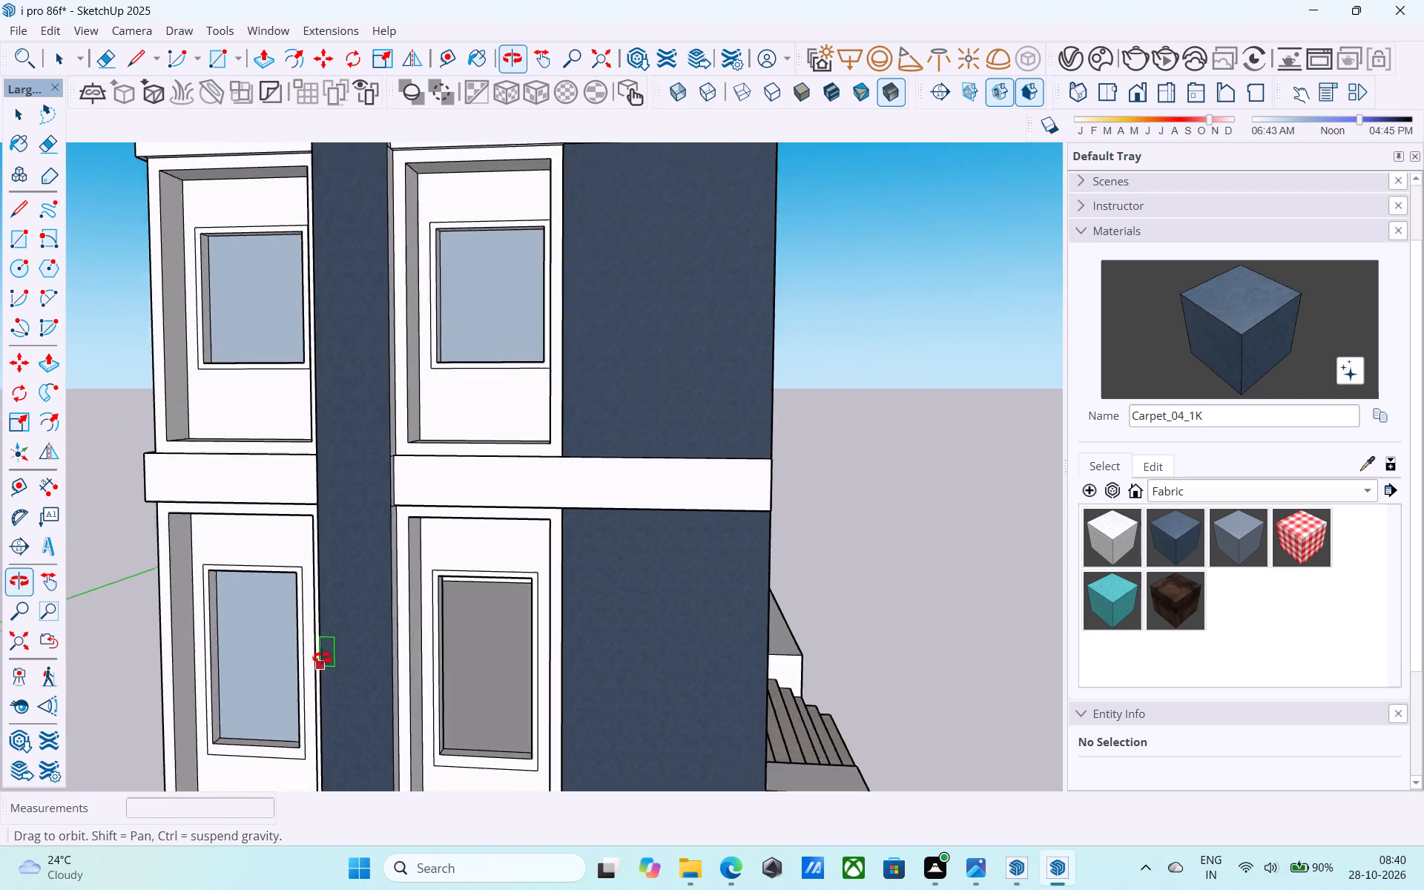
middle_click_drag(322, 658, 522, 491)
scroll(655, 465, "up", 4)
left_click(718, 424)
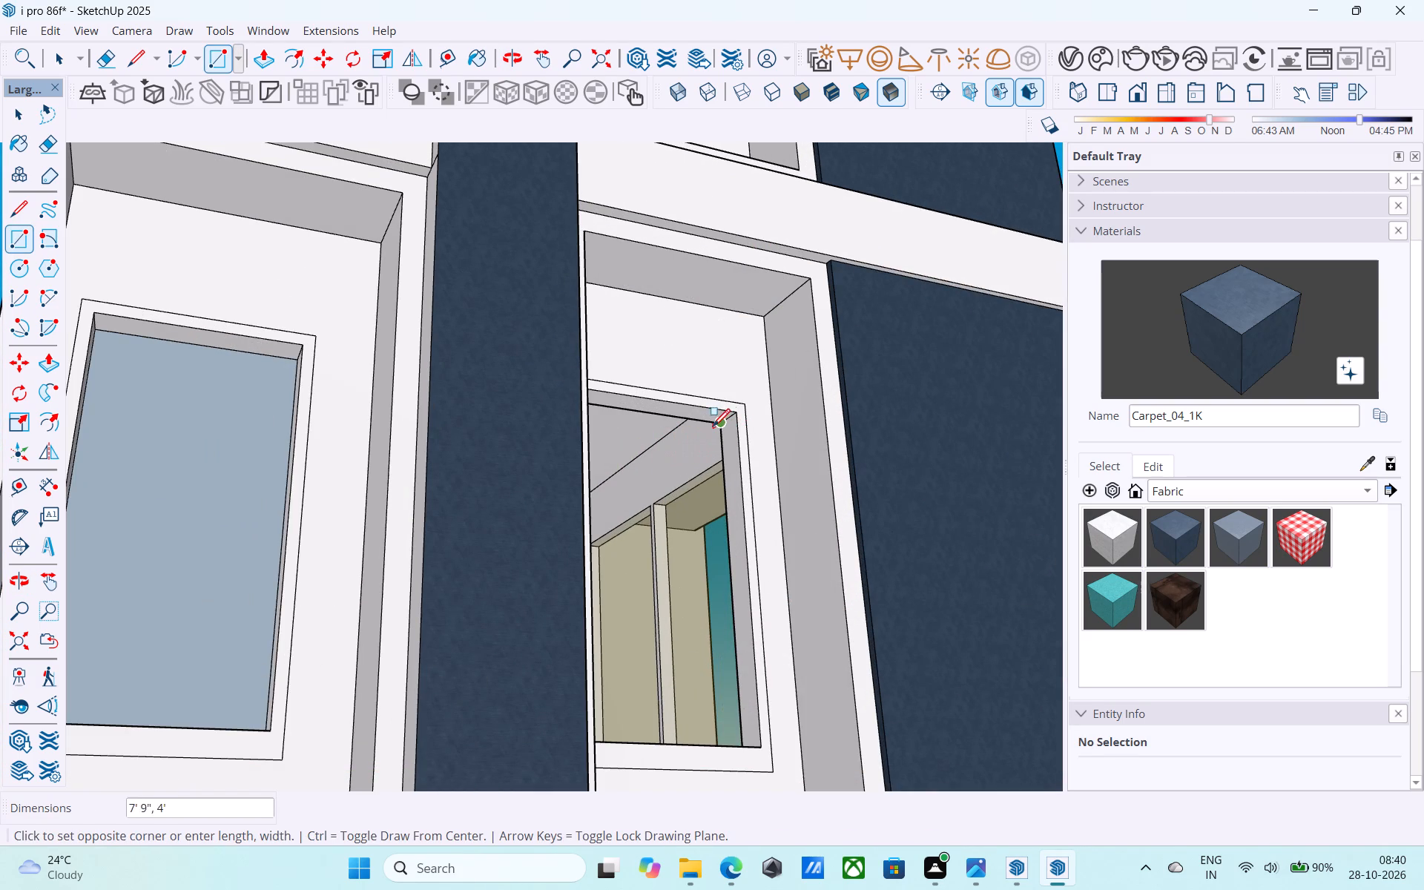
scroll(711, 429, "up", 1)
scroll(707, 413, "down", 6)
middle_click_drag(719, 524, 520, 426)
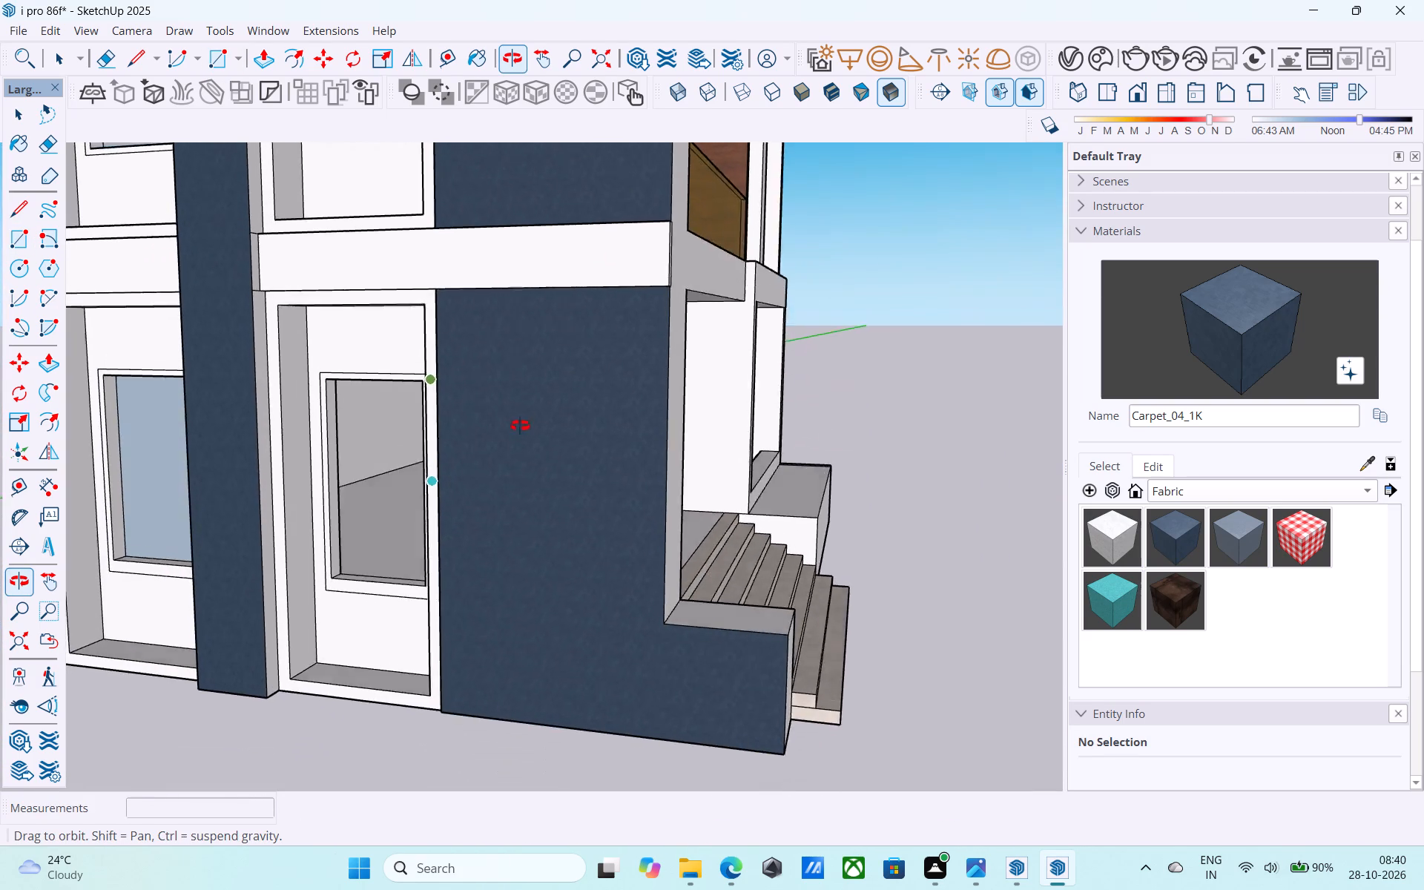
middle_click_drag(520, 426, 524, 464)
scroll(399, 590, "up", 3)
left_click(320, 590)
scroll(358, 561, "down", 7)
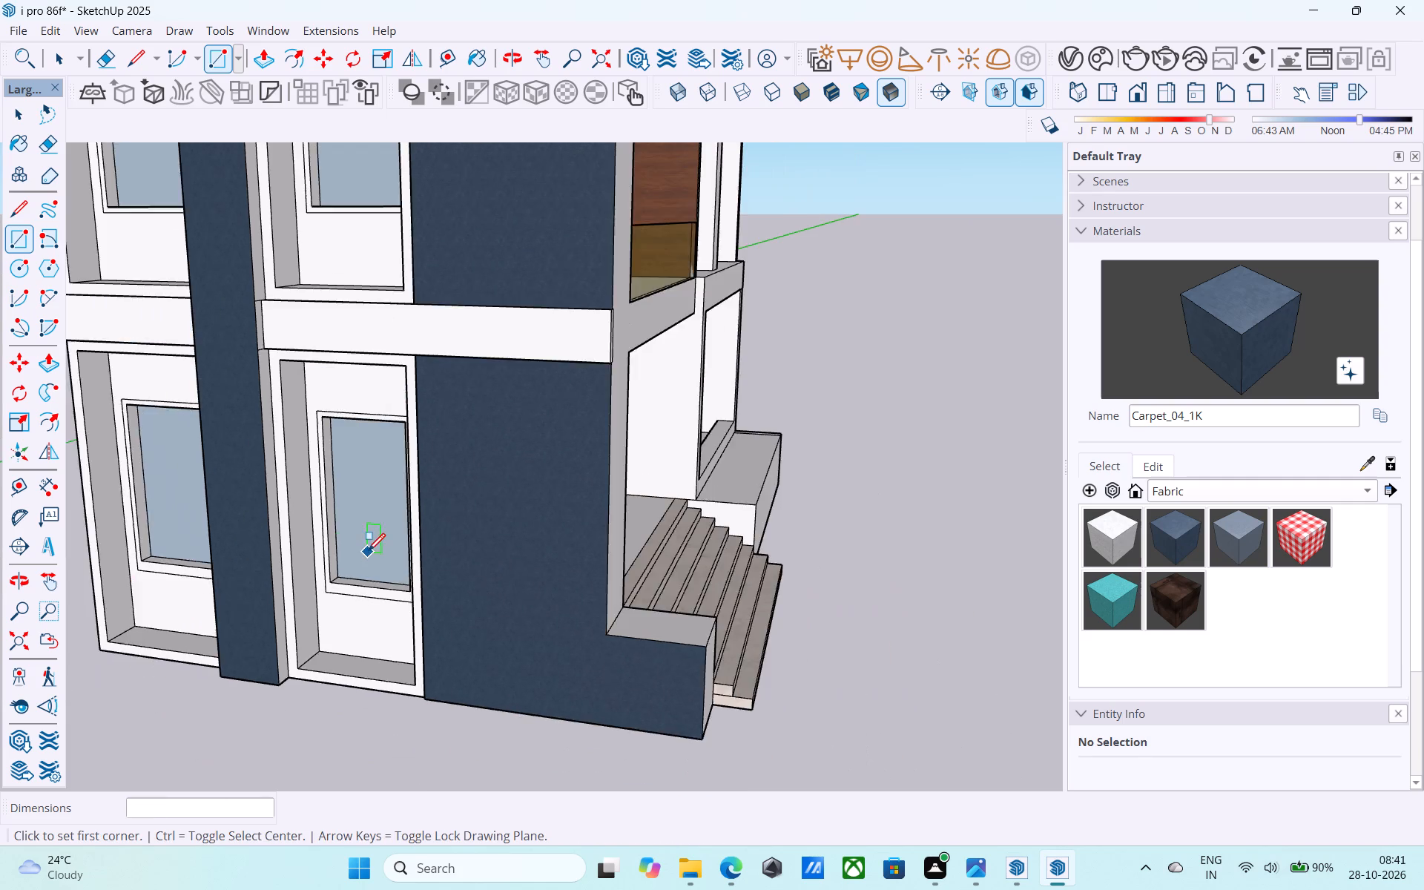
scroll(368, 553, "down", 1)
middle_click_drag(368, 553, 403, 611)
scroll(413, 596, "down", 2)
middle_click_drag(414, 596, 478, 613)
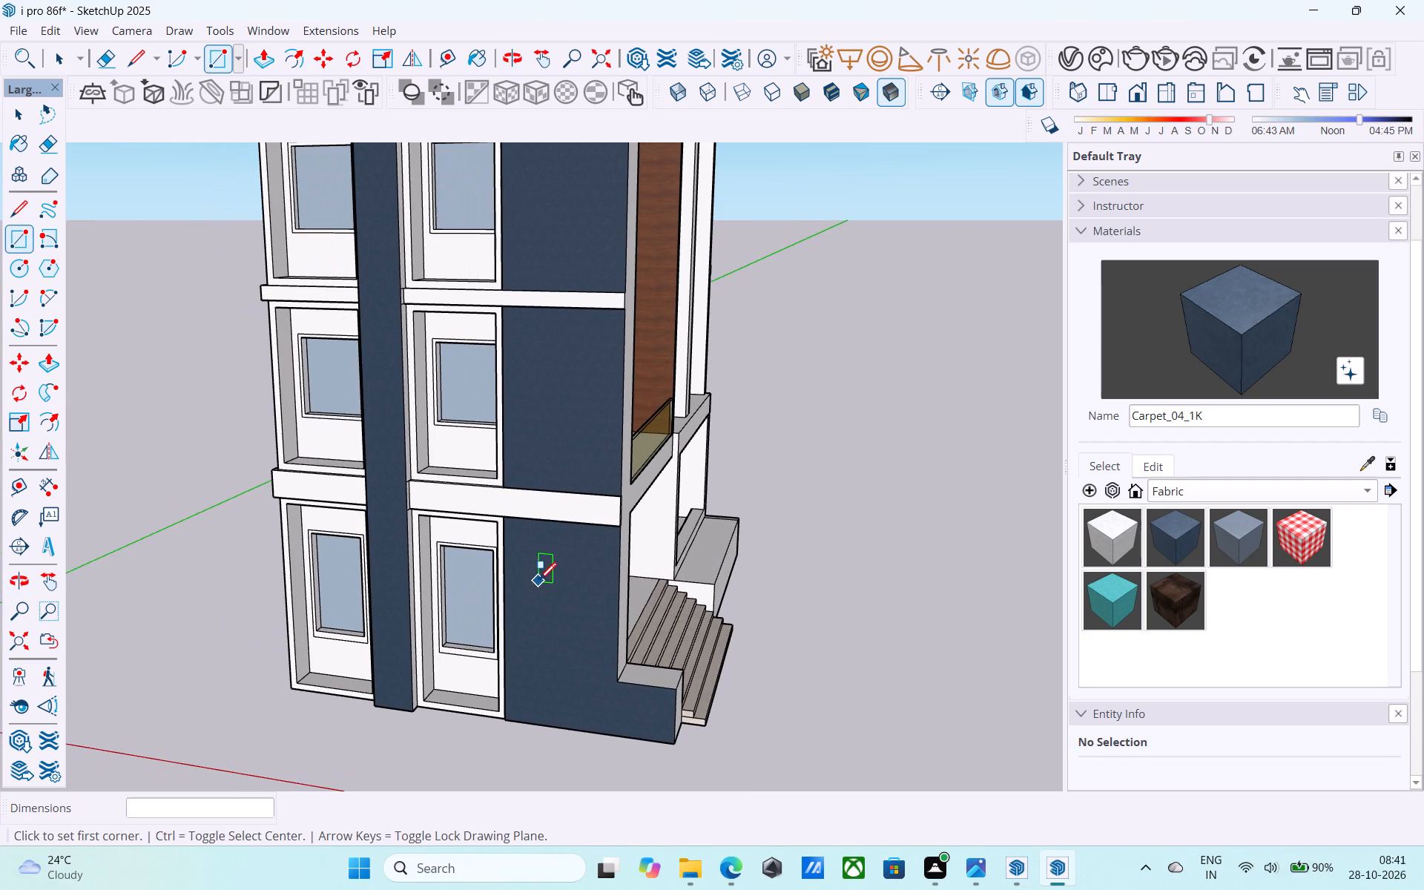
scroll(553, 559, "down", 5)
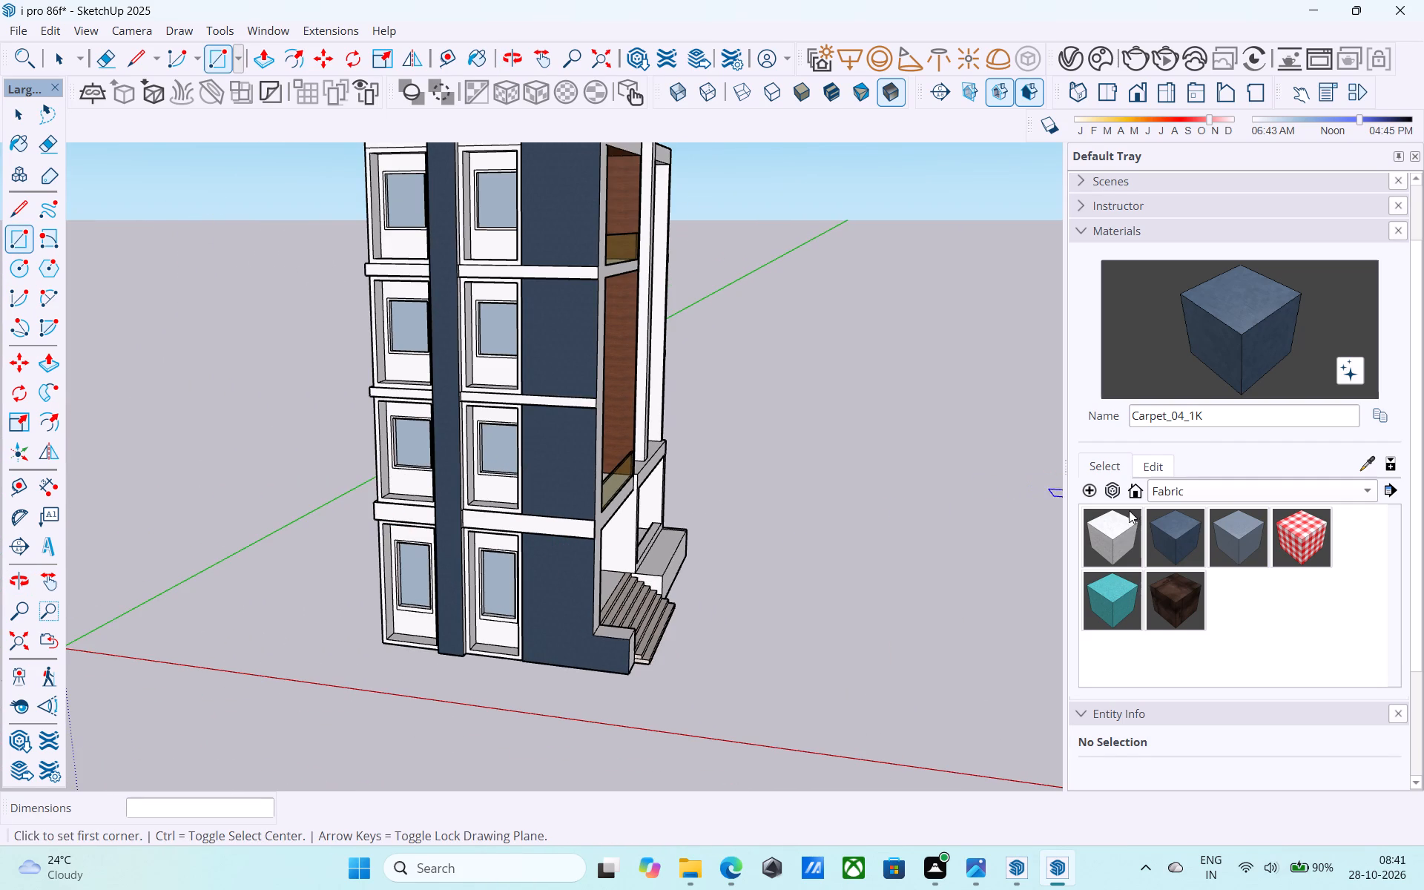
Paint the two top-floor window panes on the side wall with Glass_Basic_01 from the Glass materials.
left_click(1196, 493)
left_click(1192, 497)
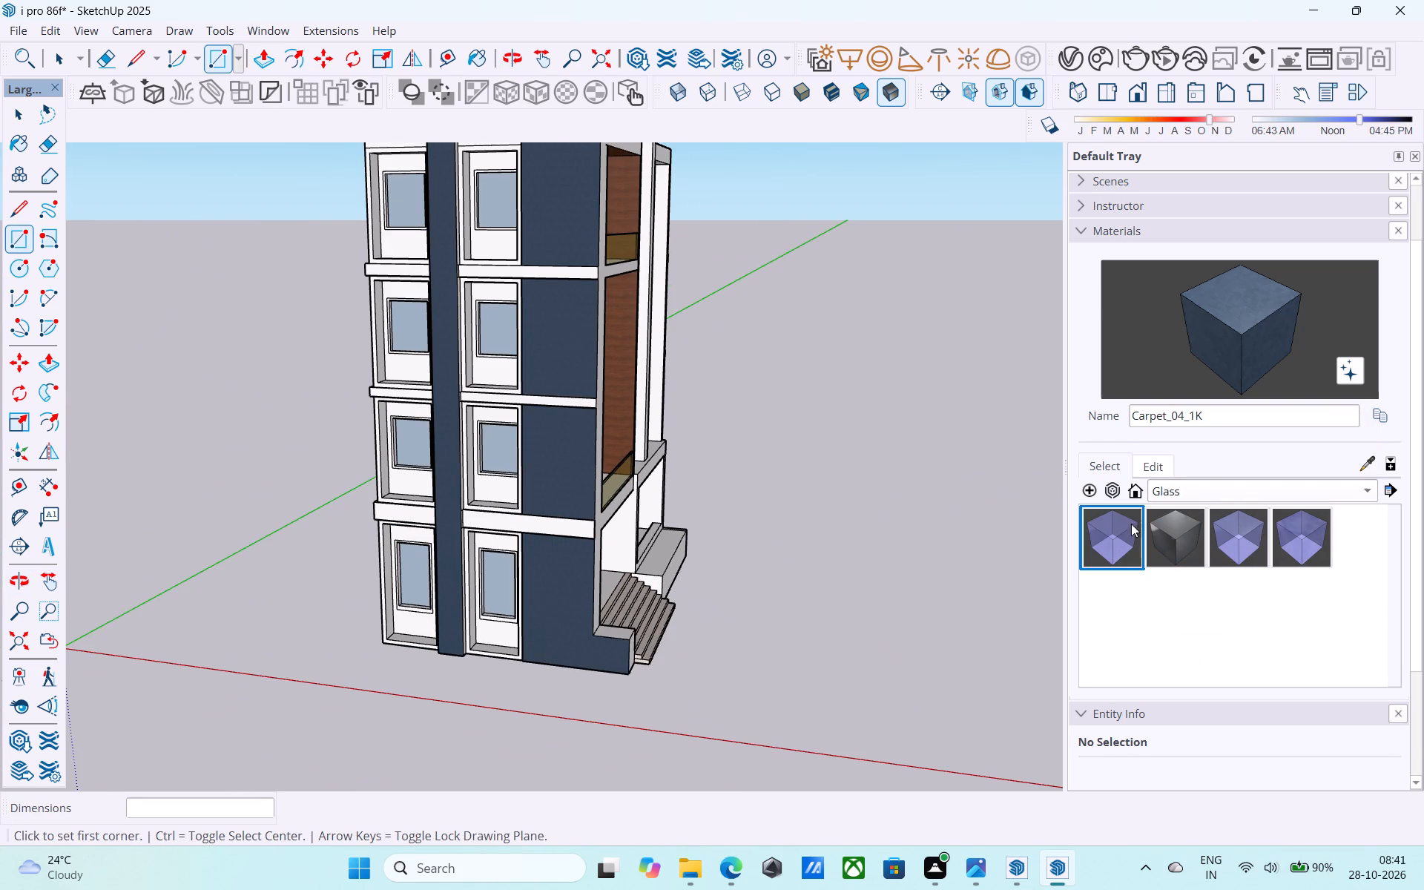
left_click(1098, 535)
scroll(806, 593, "down", 6)
middle_click_drag(772, 560, 751, 535)
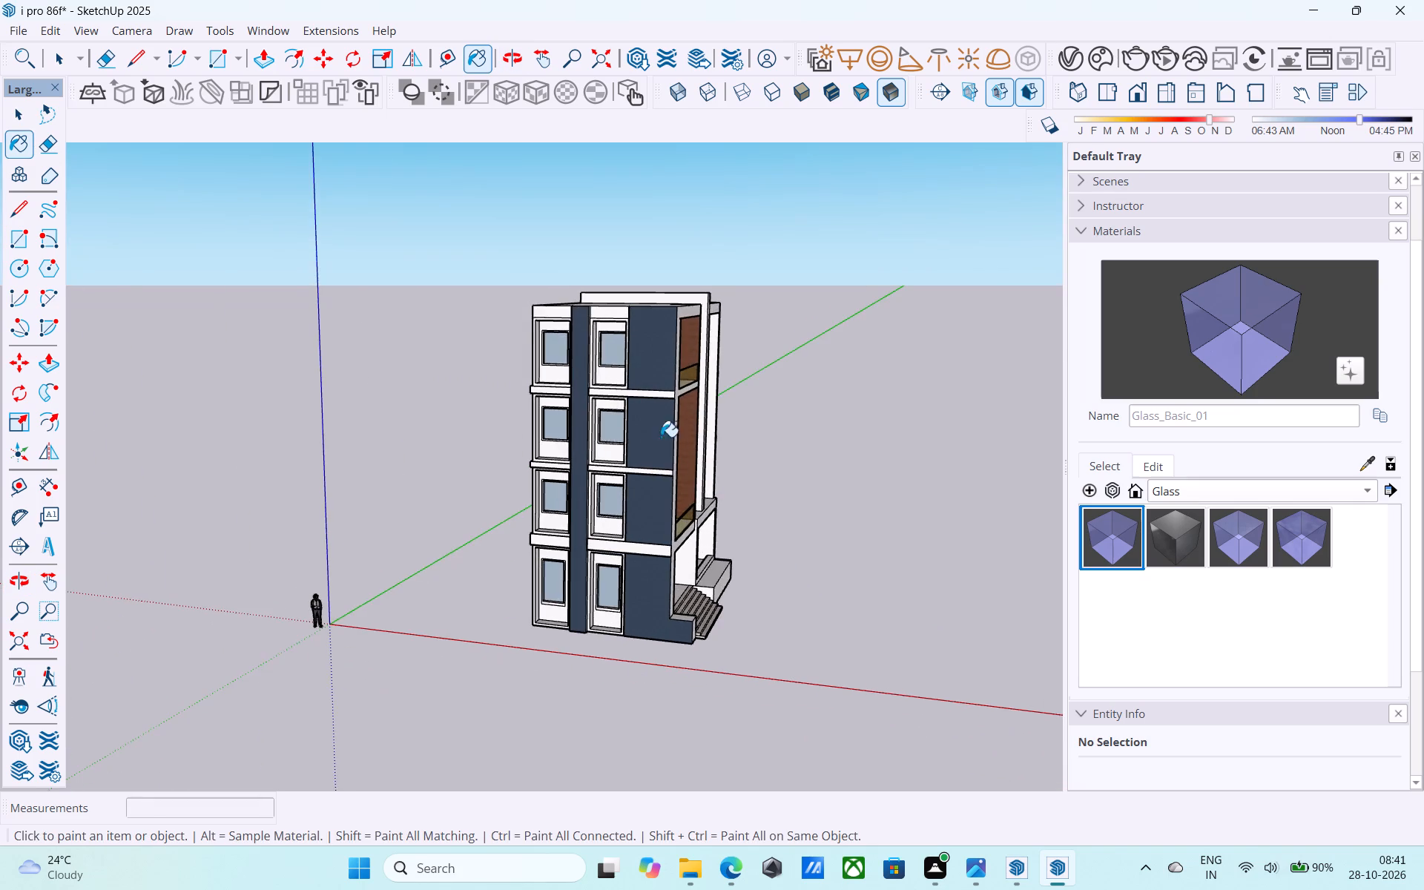
scroll(507, 320, "up", 6)
left_click(576, 349)
left_click(667, 355)
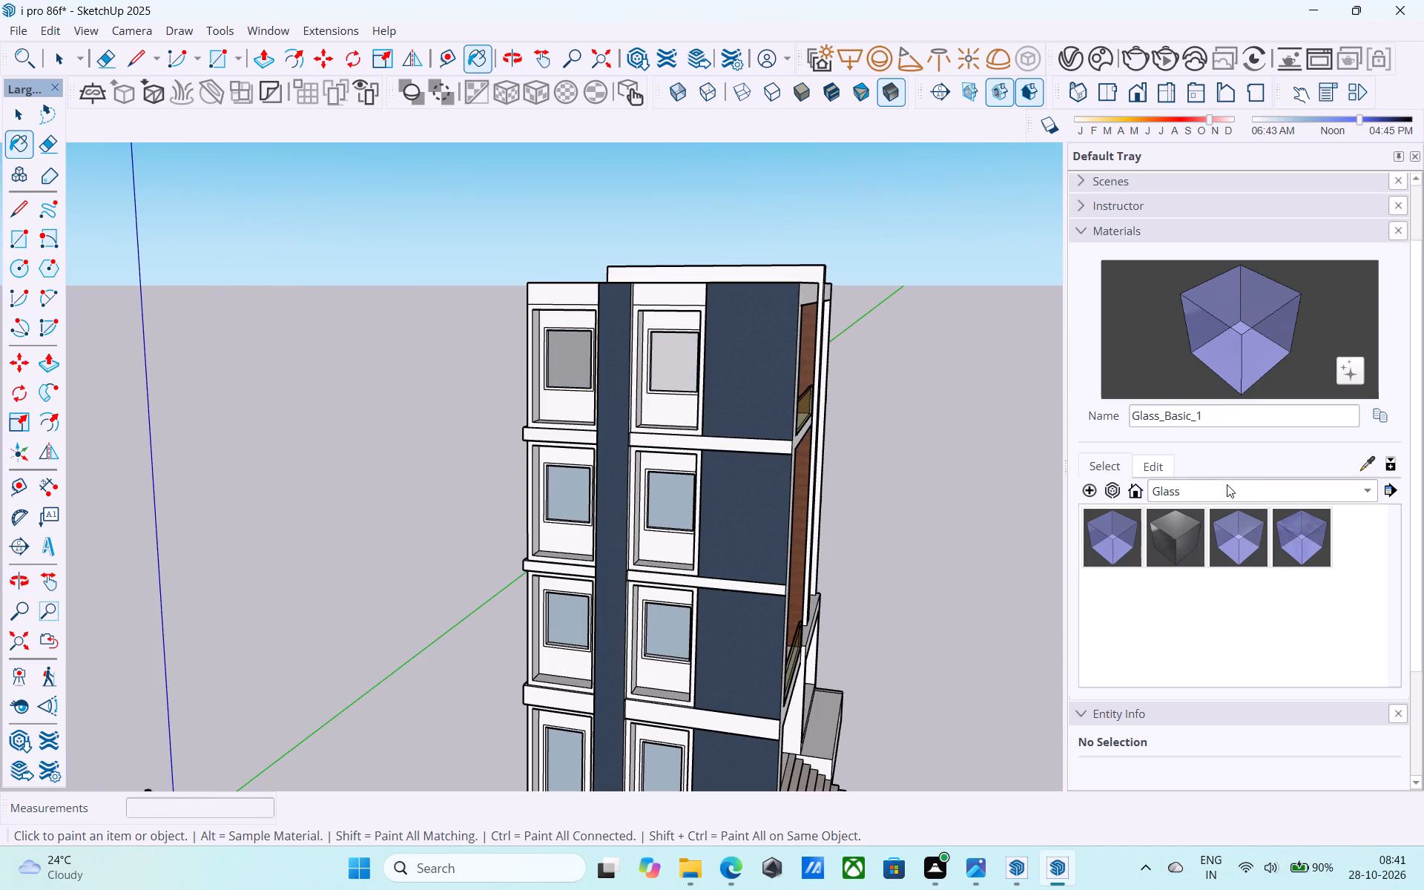
Change the colour of the Glass_Basic_1 material to a yellow tint.
left_click(1164, 469)
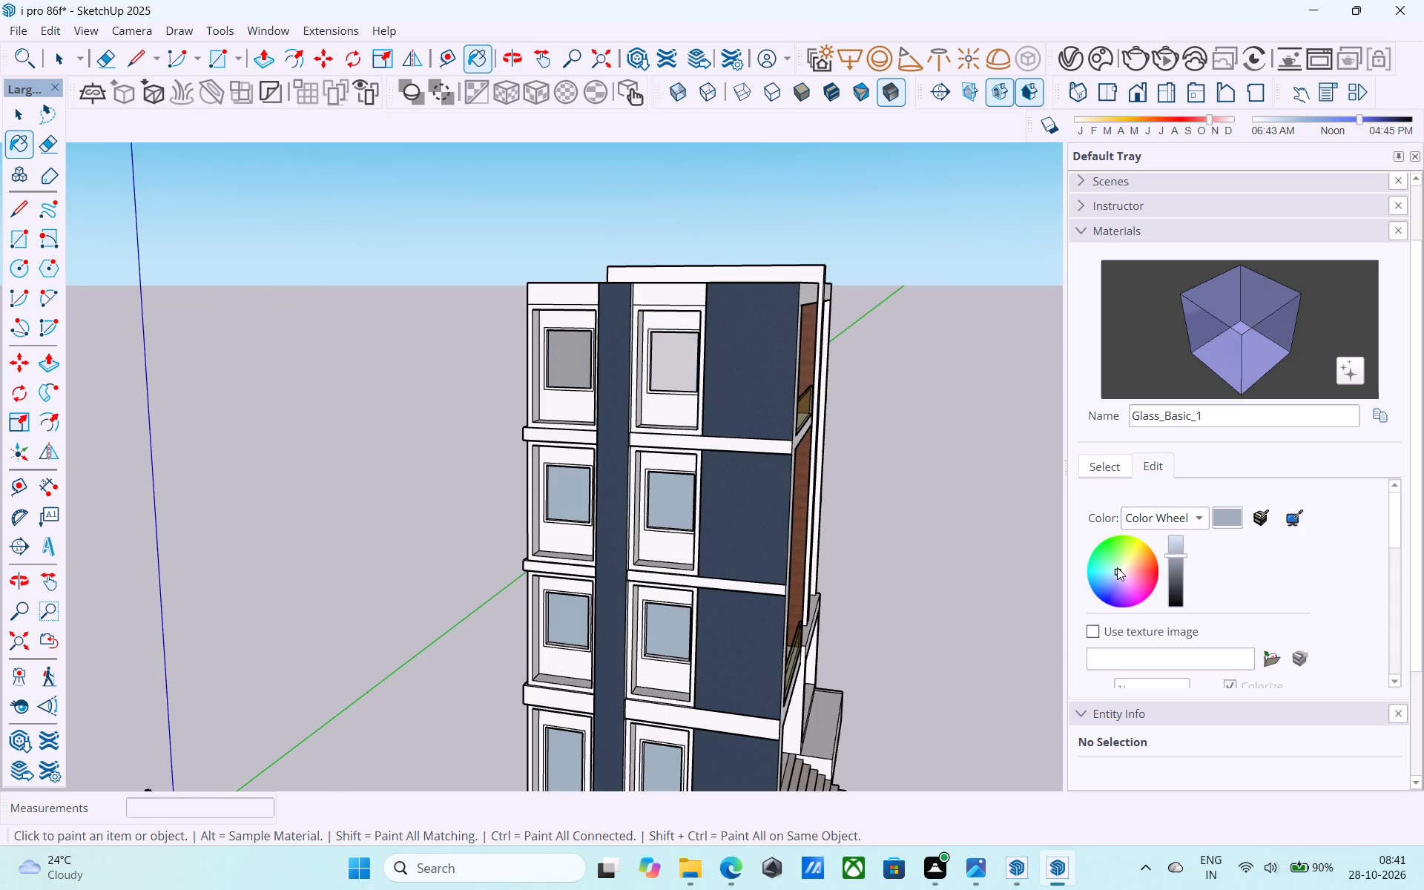
left_click_drag(1117, 567, 1138, 547)
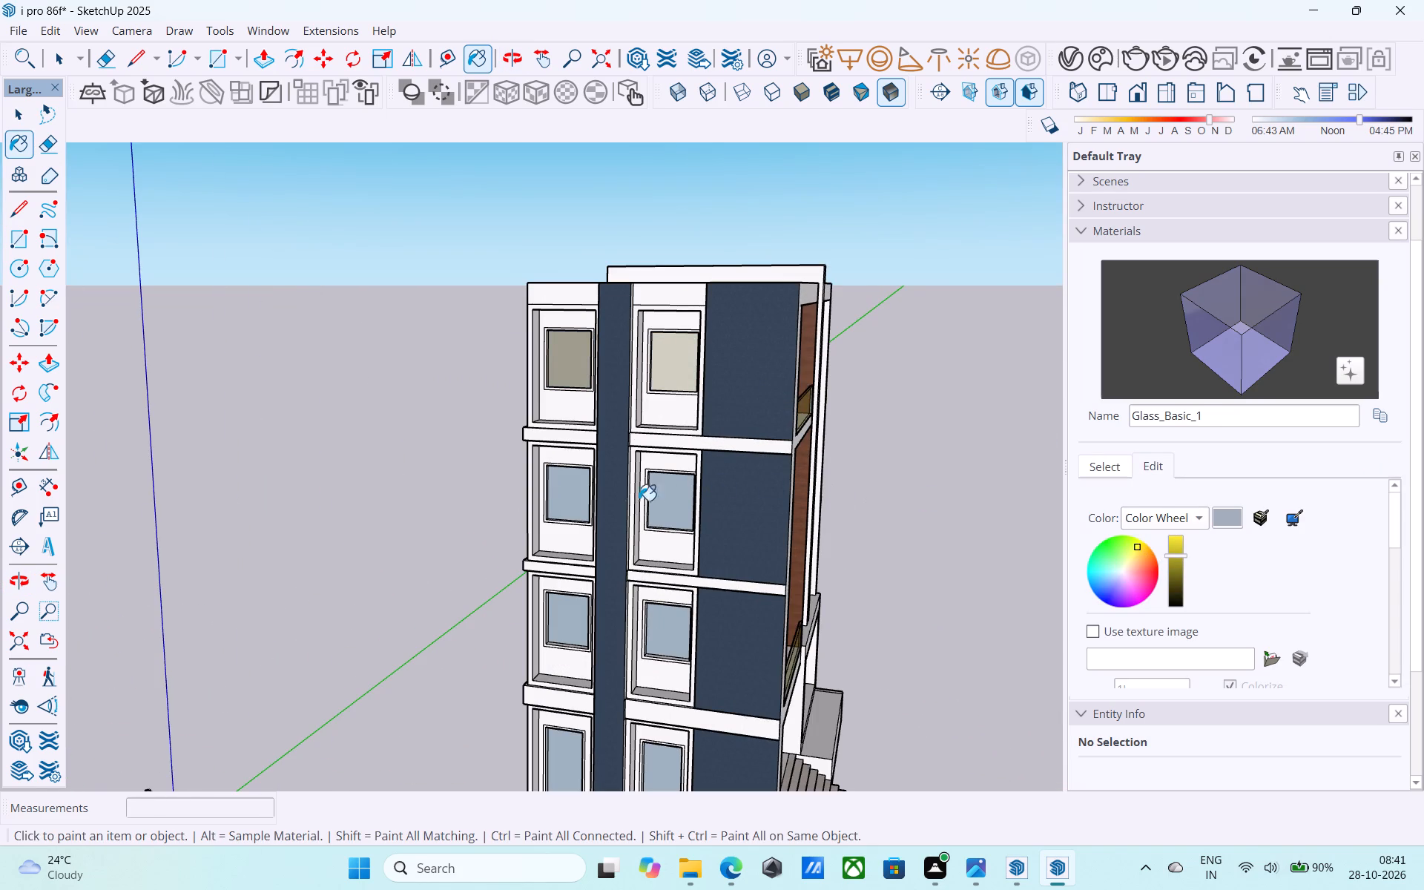
Paint the remaining six window panes on the three lower floors with the yellow-tinted Glass_Basic_1 material.
left_click(571, 501)
left_click(672, 504)
middle_click_drag(657, 530, 613, 363)
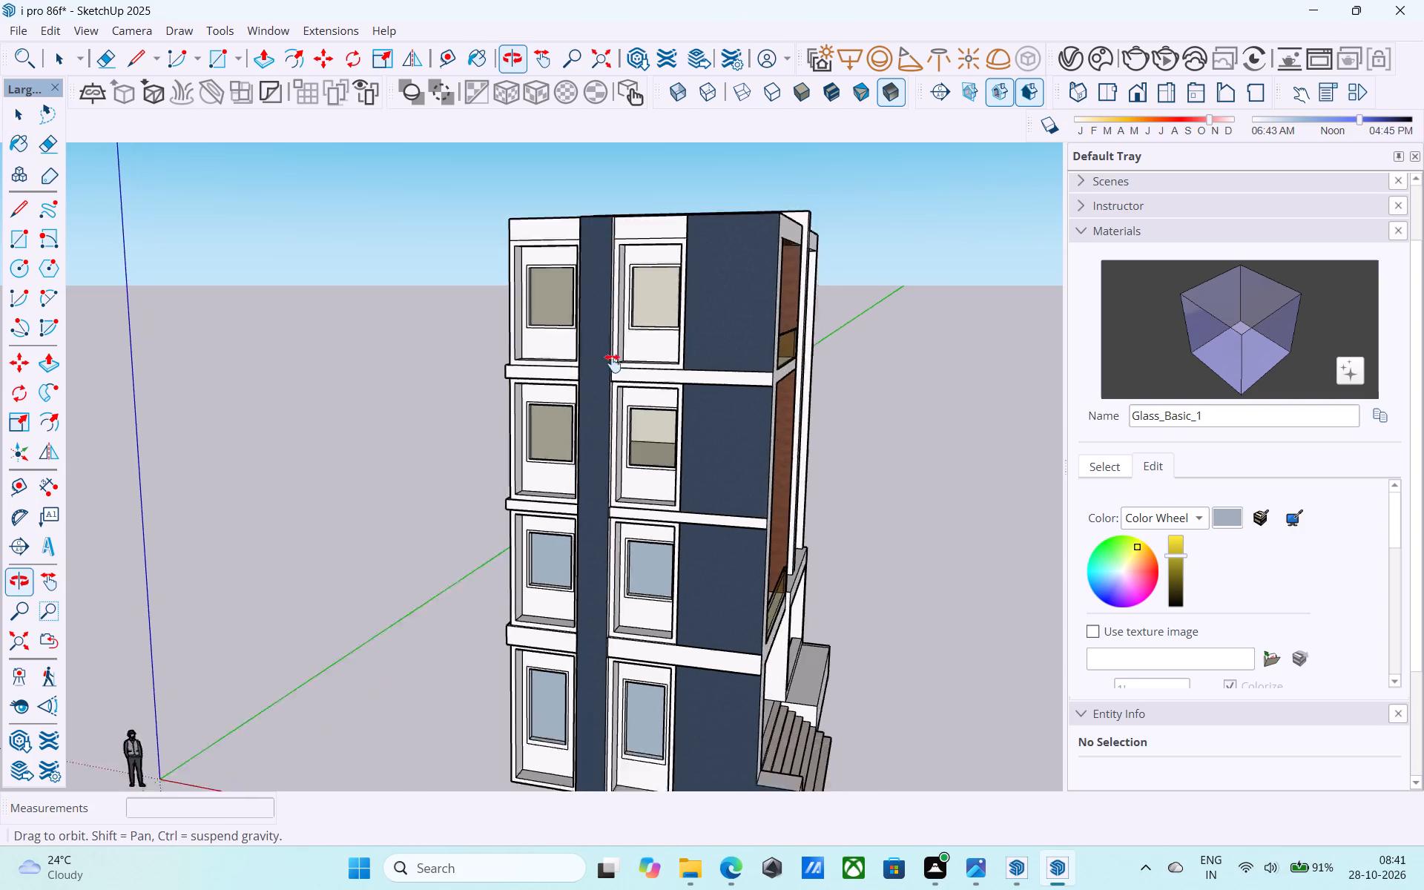
middle_click_drag(613, 363, 609, 347)
scroll(615, 432, "up", 3)
left_click(619, 446)
left_click(496, 444)
left_click(496, 647)
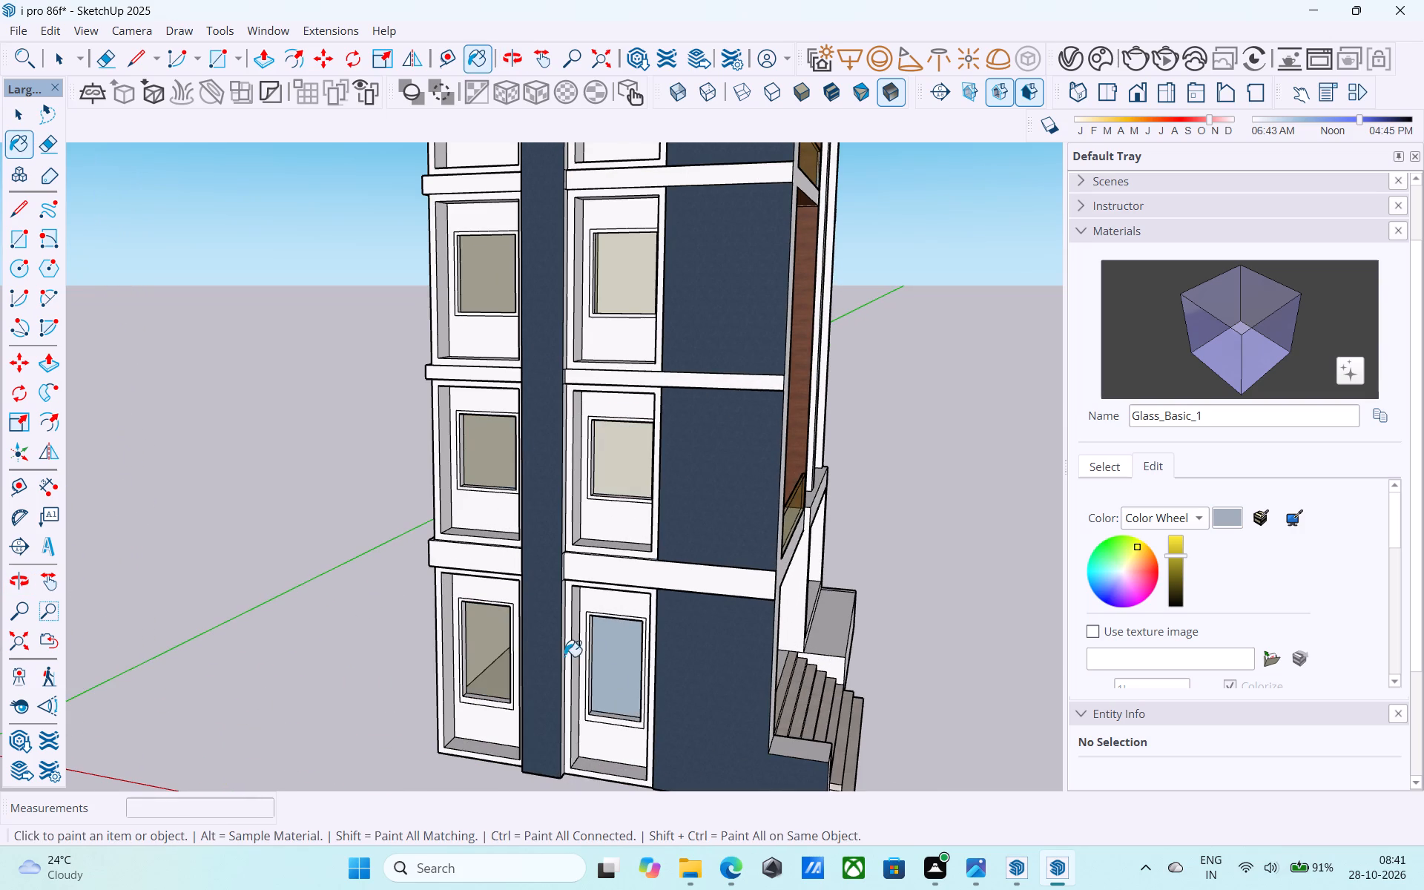
left_click(598, 662)
scroll(592, 625, "down", 4)
middle_click_drag(612, 575, 596, 615, "shift")
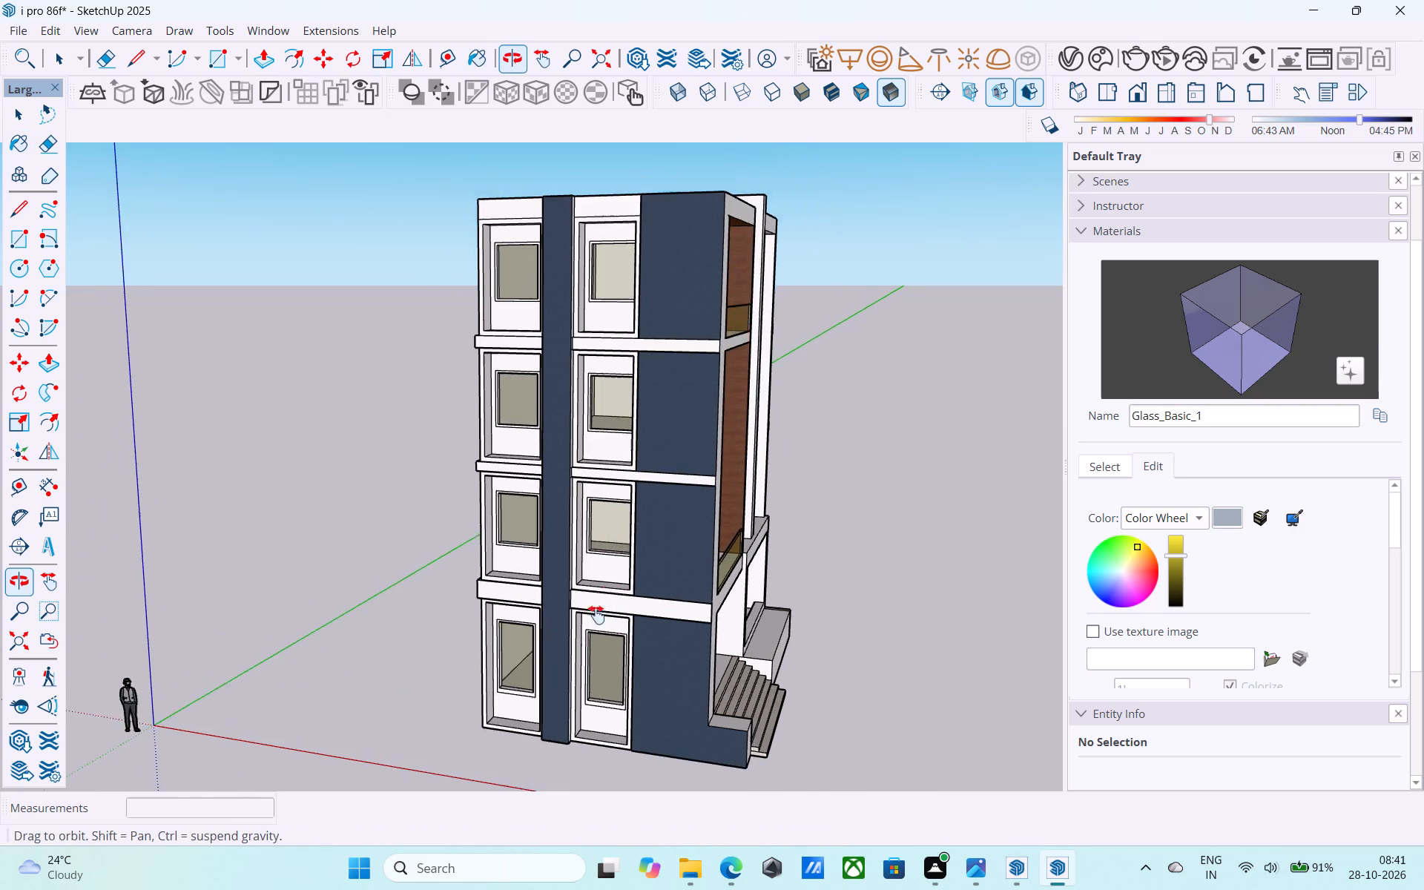
middle_click_drag(596, 615, 607, 587, "shift")
scroll(607, 587, "up", 4)
key("space")
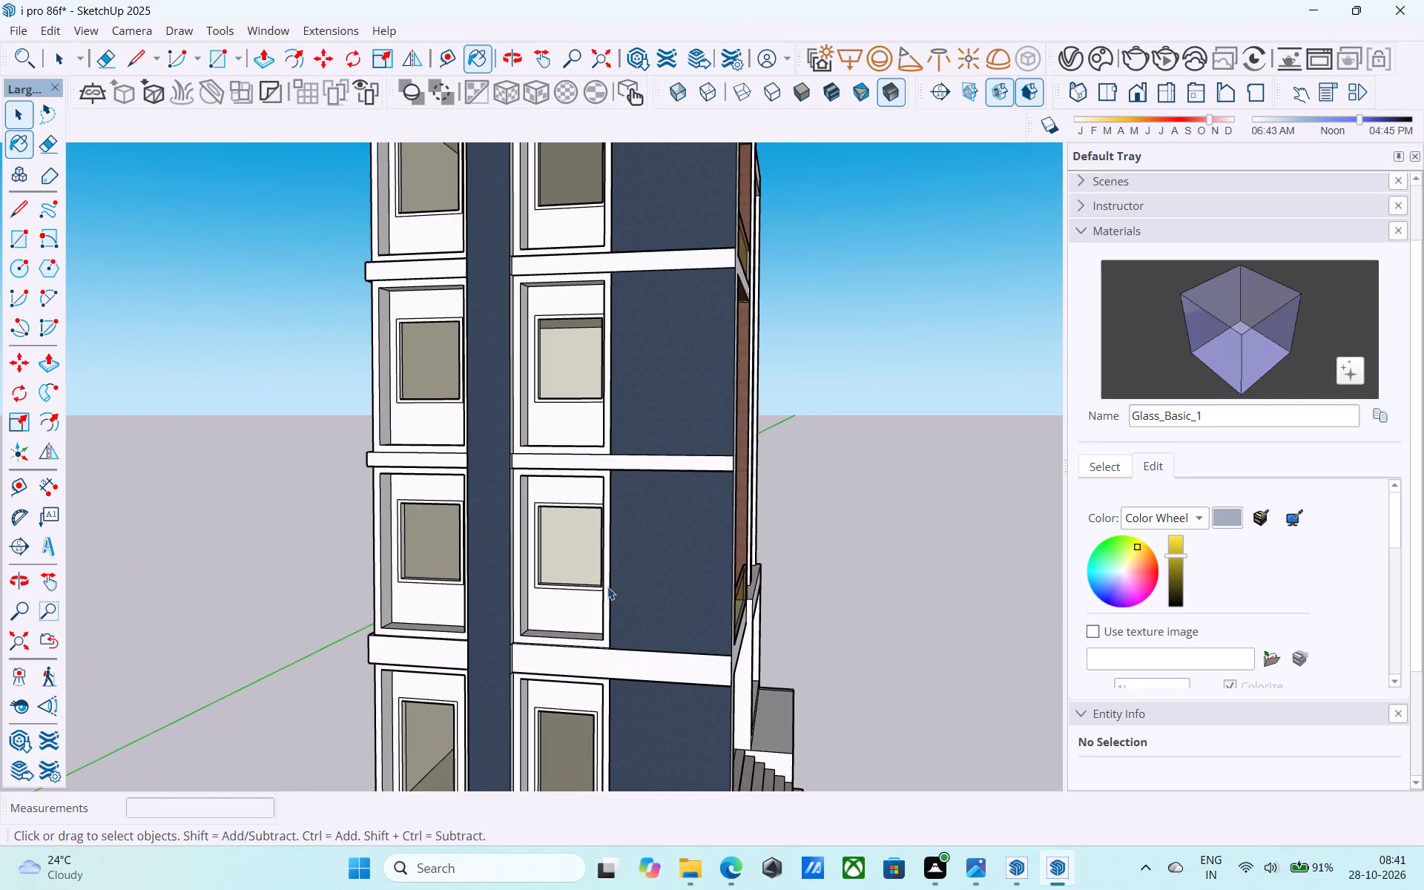
Draw a corner-to-corner rectangle across the front of the top-floor window opening in the column beside the plain end wall.
scroll(664, 475, "down", 1)
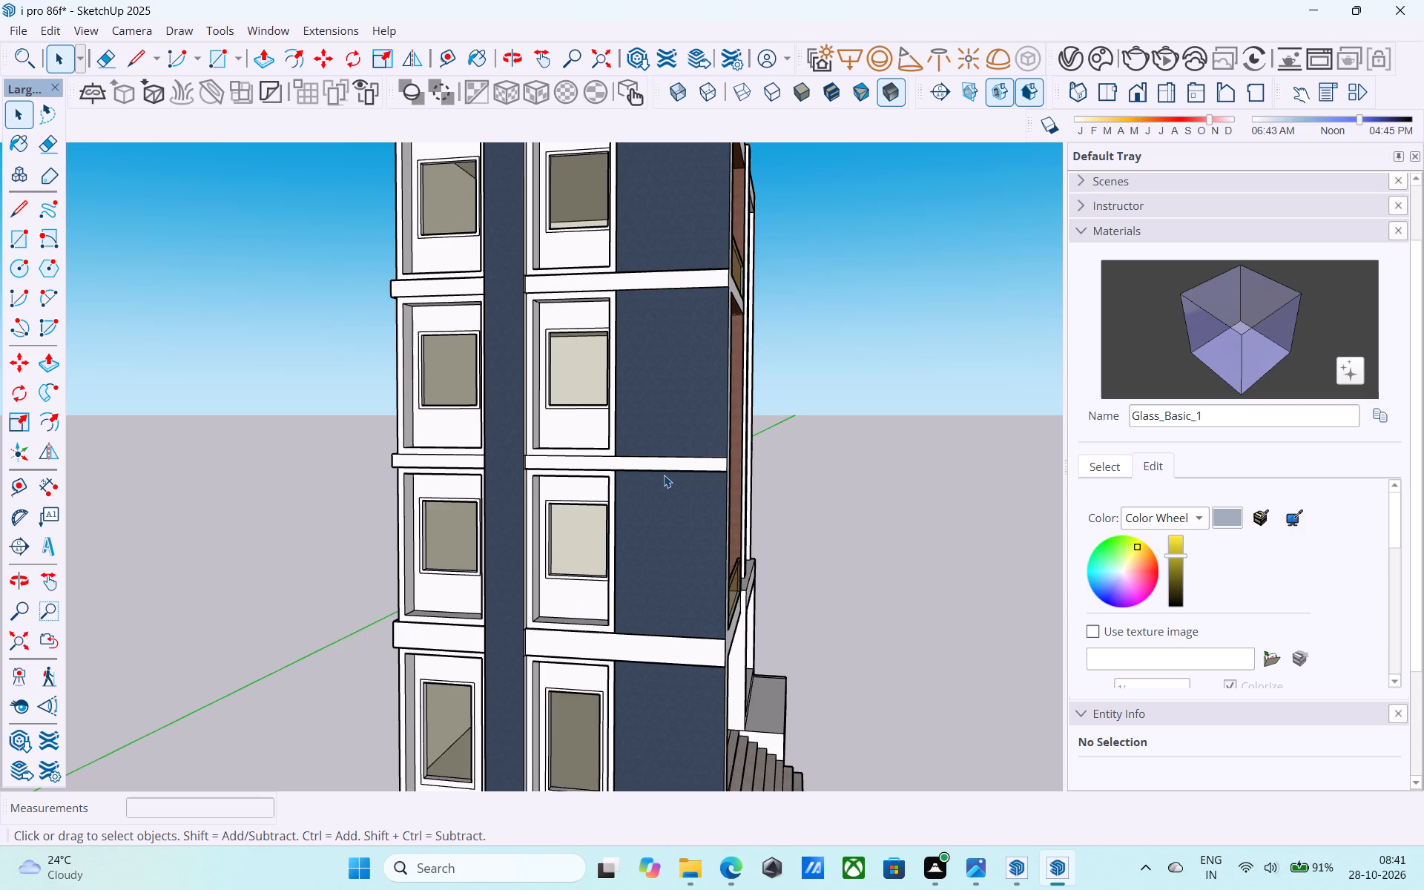
scroll(665, 475, "down", 1)
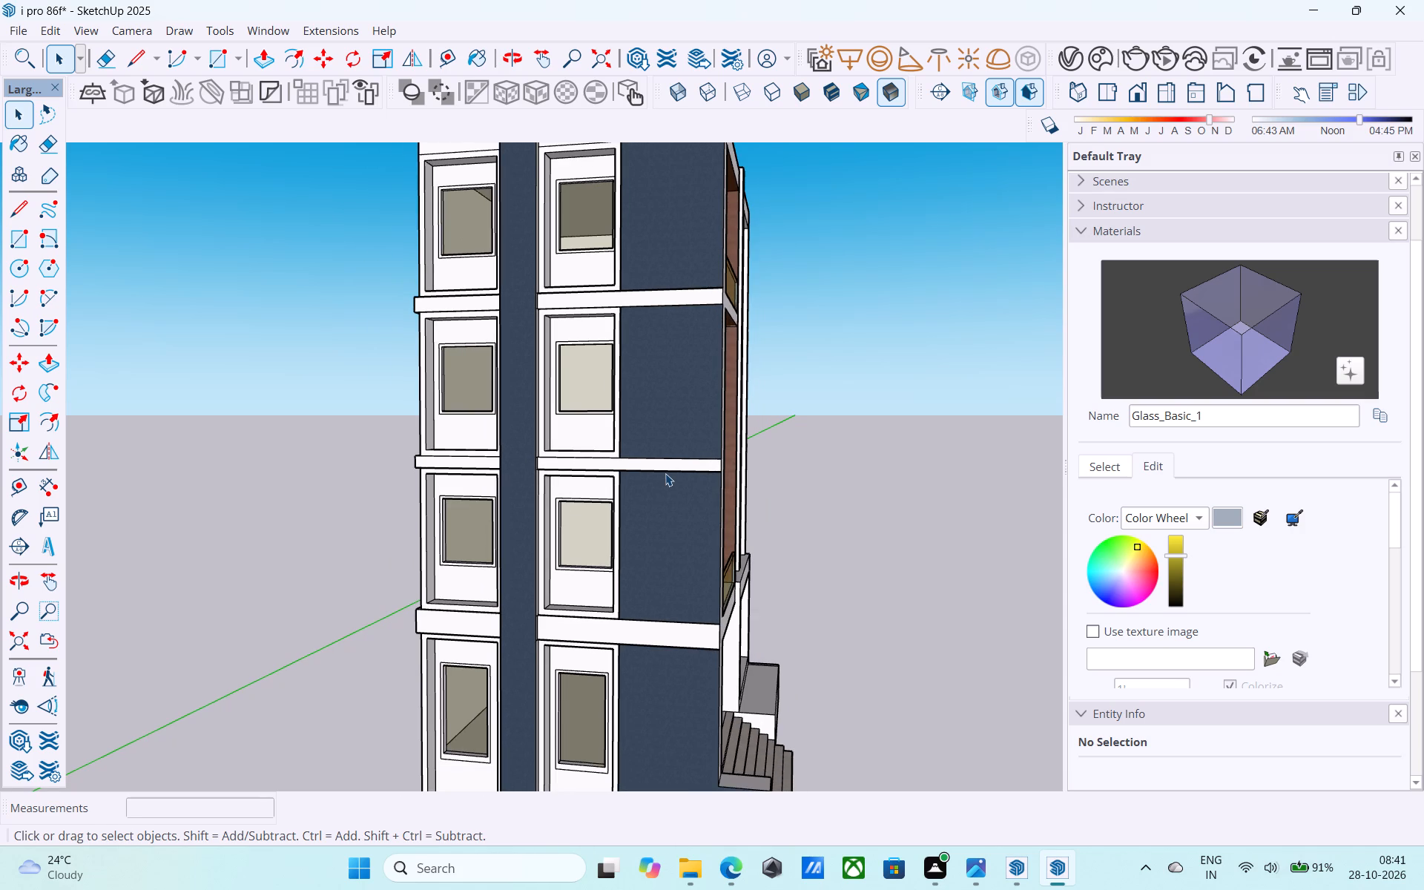
scroll(665, 473, "down", 4)
middle_click_drag(667, 472, 632, 582, "shift")
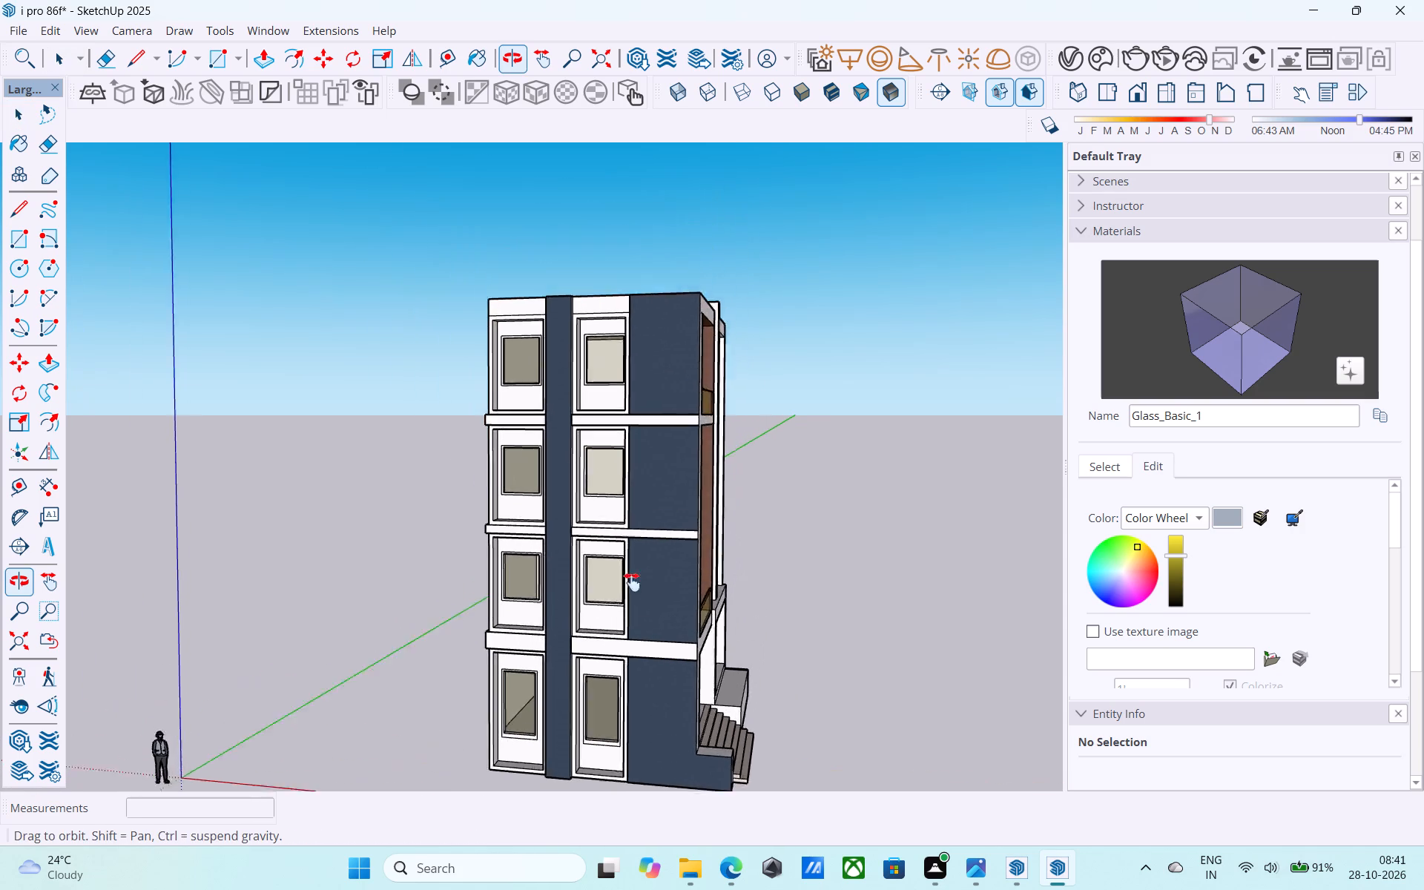
middle_click_drag(632, 582, 681, 558, "shift")
middle_click_drag(639, 488, 630, 509)
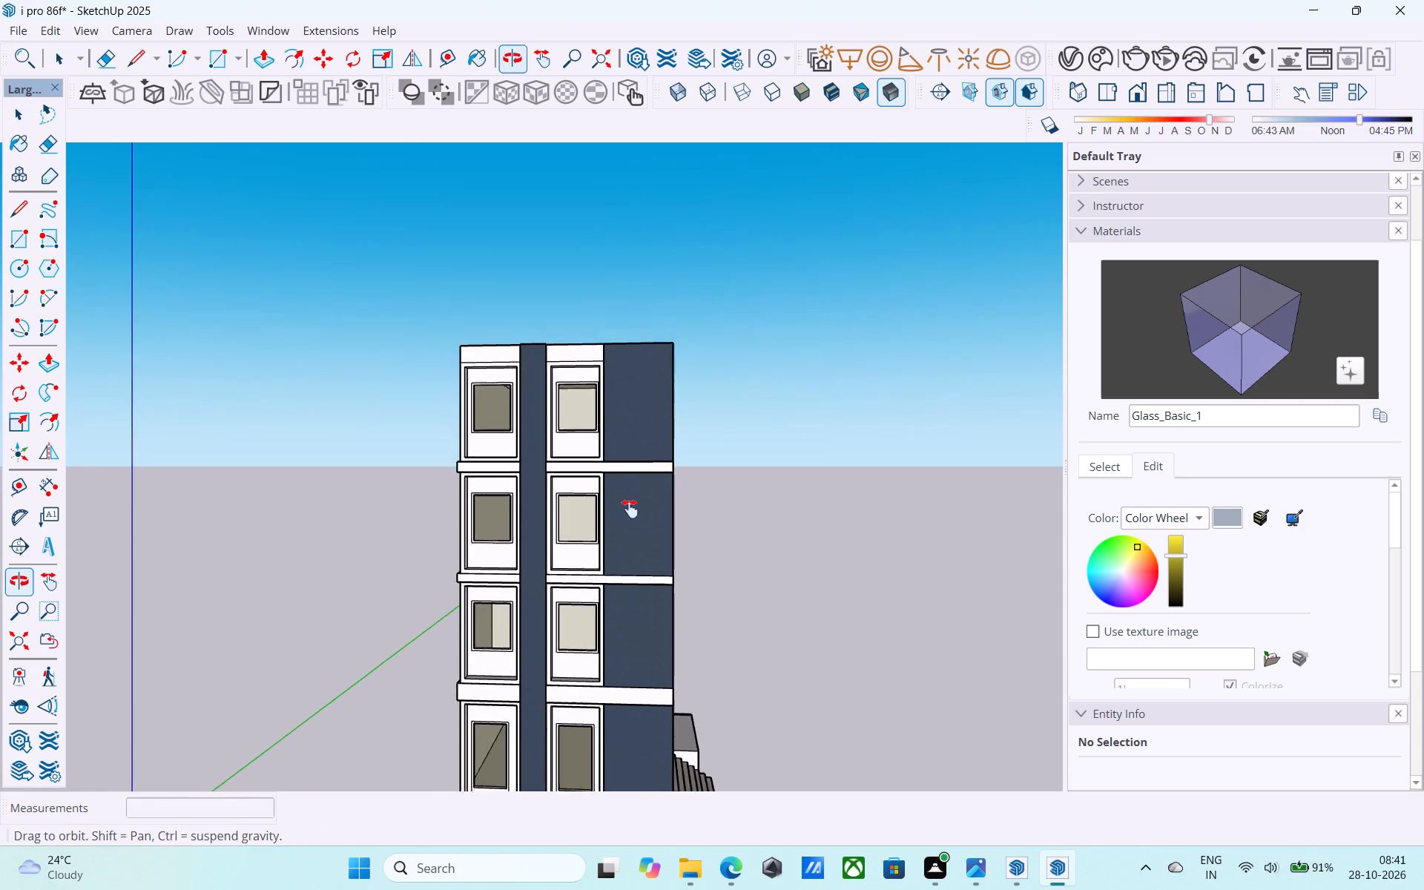
middle_click_drag(630, 509, 690, 499)
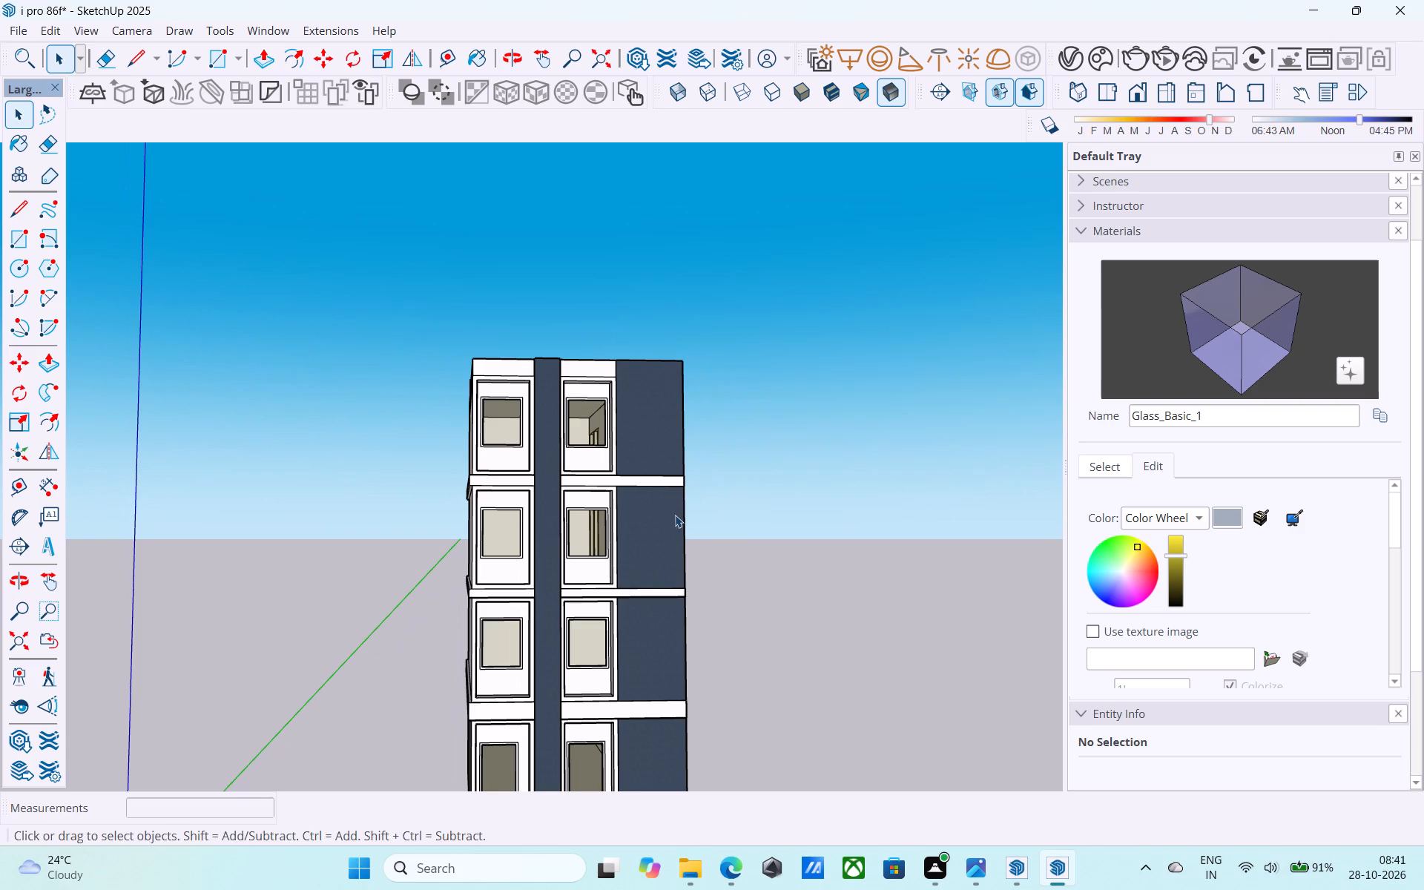
key("r")
scroll(629, 491, "up", 4)
scroll(439, 365, "up", 8)
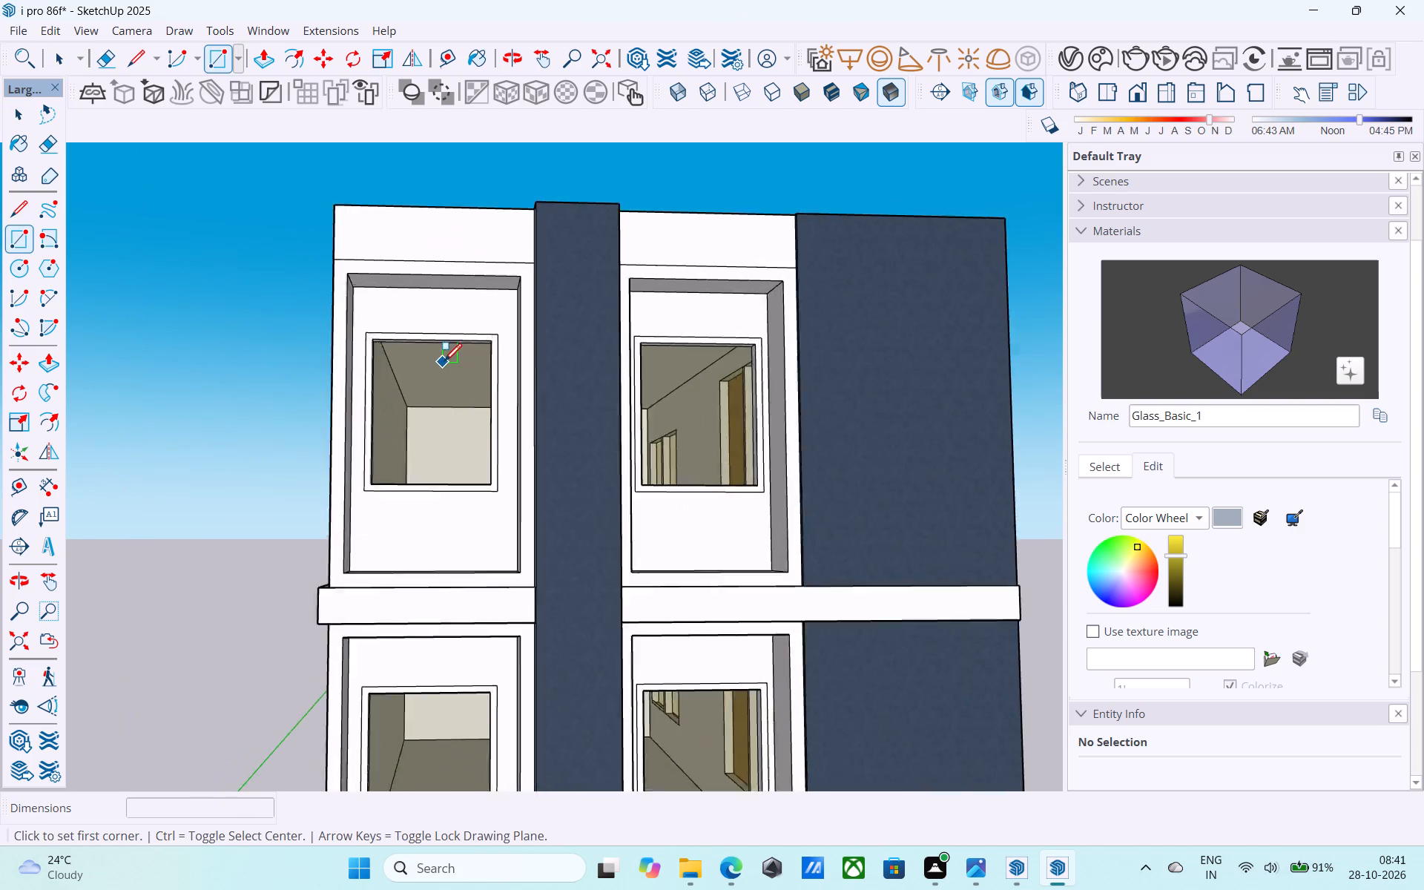
scroll(444, 363, "up", 2)
middle_click_drag(651, 340, 802, 338)
scroll(617, 354, "up", 1)
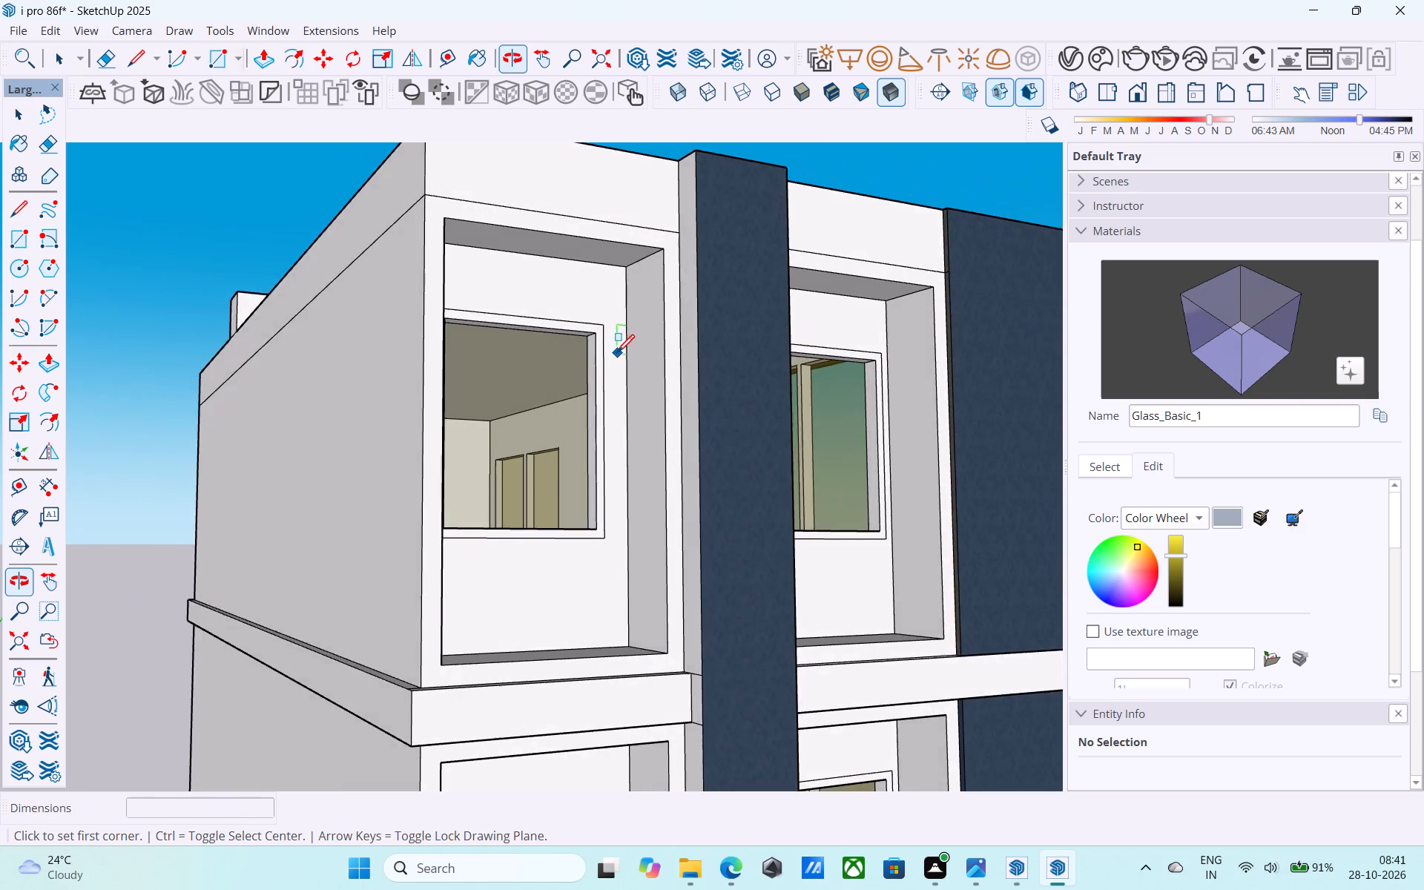
scroll(617, 354, "up", 1)
left_click(591, 332)
scroll(591, 332, "up", 1)
scroll(591, 332, "down", 5)
middle_click_drag(527, 496, 400, 524)
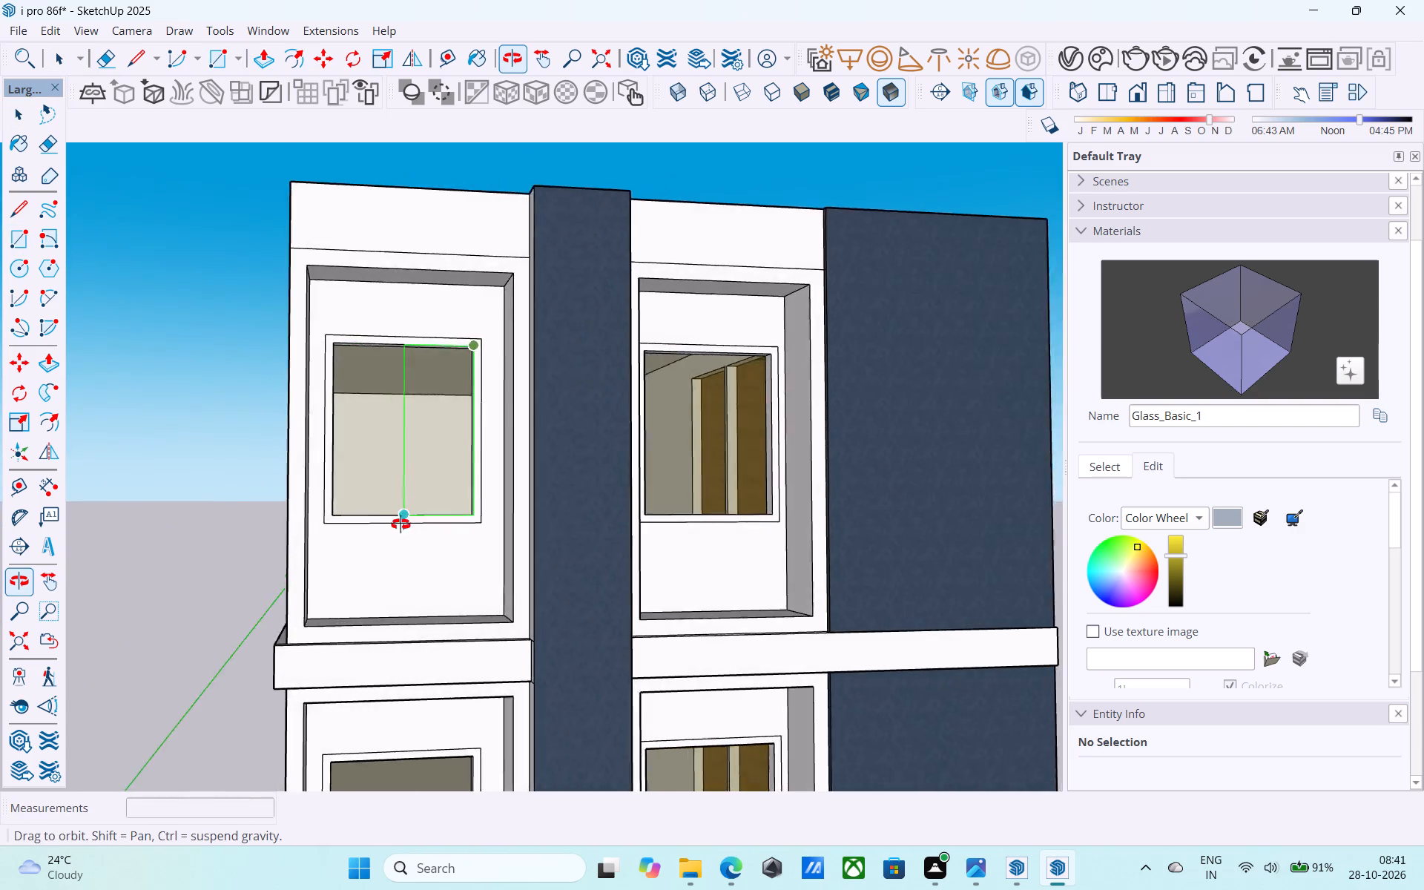
middle_click_drag(400, 524, 335, 596)
scroll(277, 604, "up", 7)
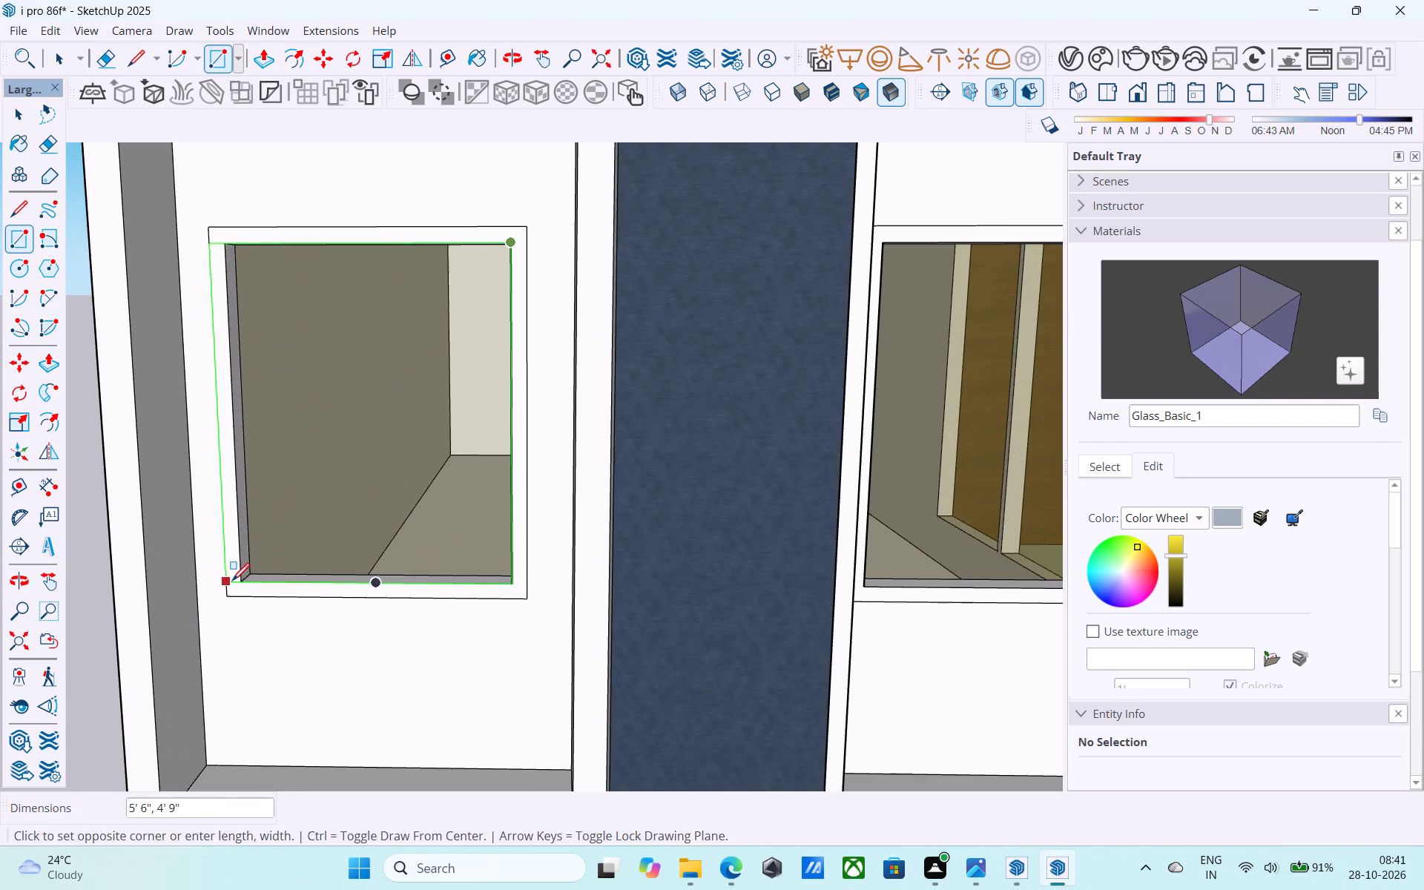
left_click(243, 583)
Cover the front of the top-floor window opening between the dark blue pillar and wide dark blue wall with a 4' 6" by 5' 6" rectangle.
scroll(239, 583, "down", 10)
middle_click_drag(564, 466, 708, 355)
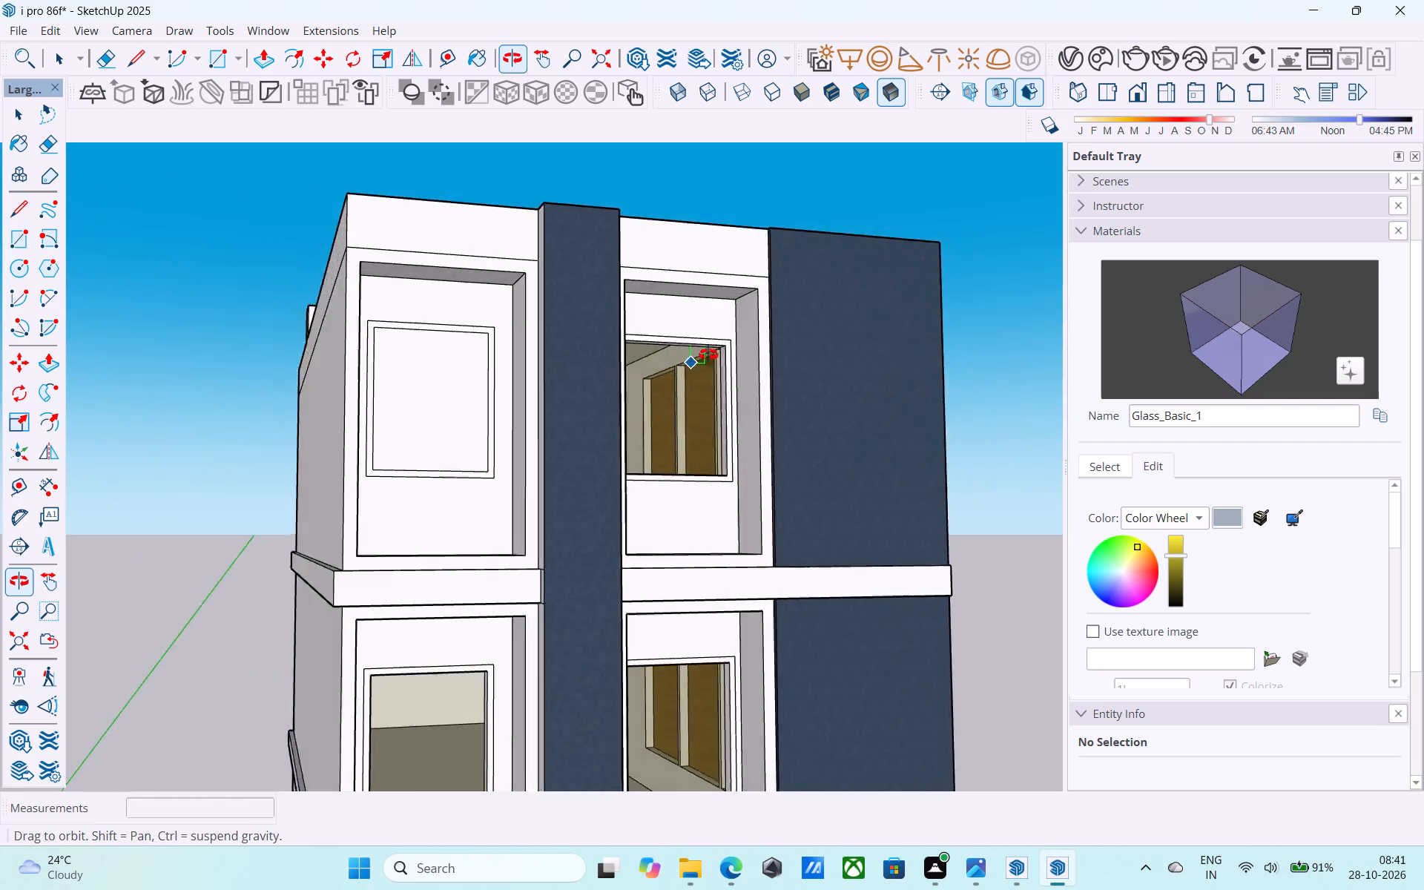
middle_click_drag(708, 355, 722, 343)
scroll(725, 340, "up", 9)
left_click(791, 314)
scroll(553, 659, "down", 2)
middle_click_drag(518, 686, 309, 726)
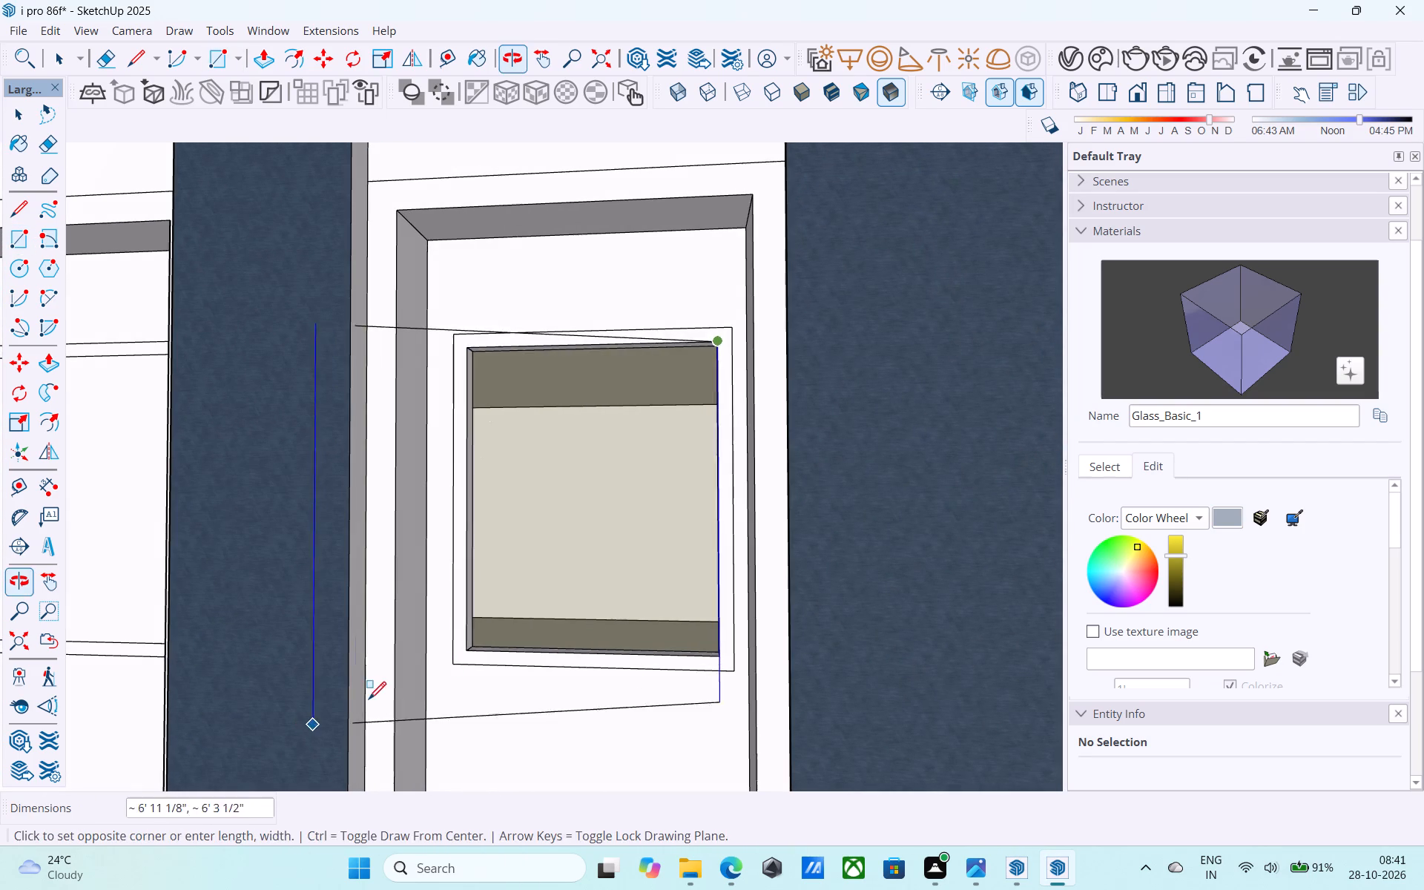
left_click(470, 647)
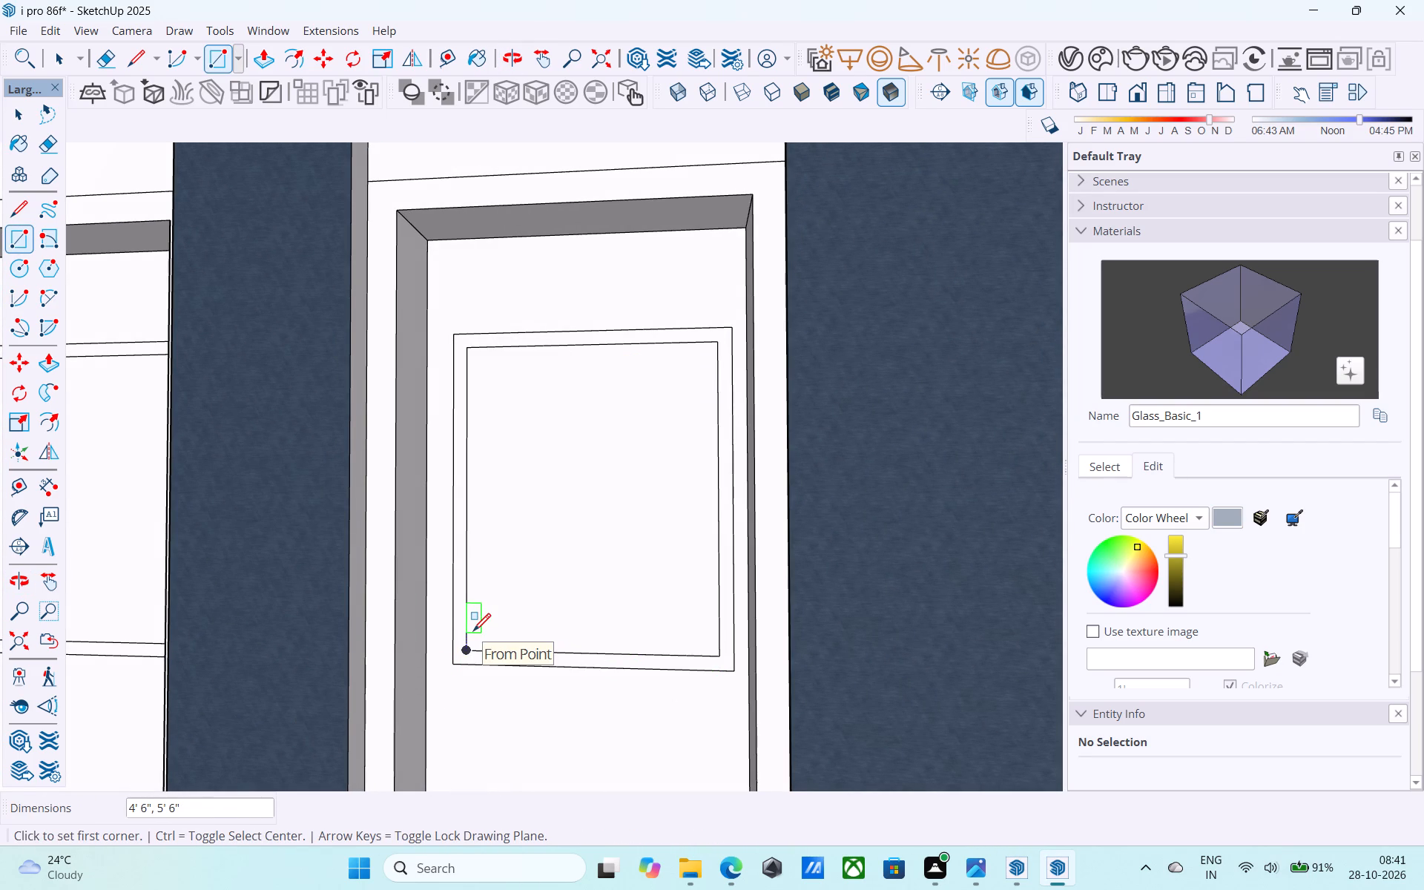
Draw a corner-to-corner rectangle across the front of the window opening one floor below the top, in the column beside the plain end wall.
scroll(593, 561, "down", 8)
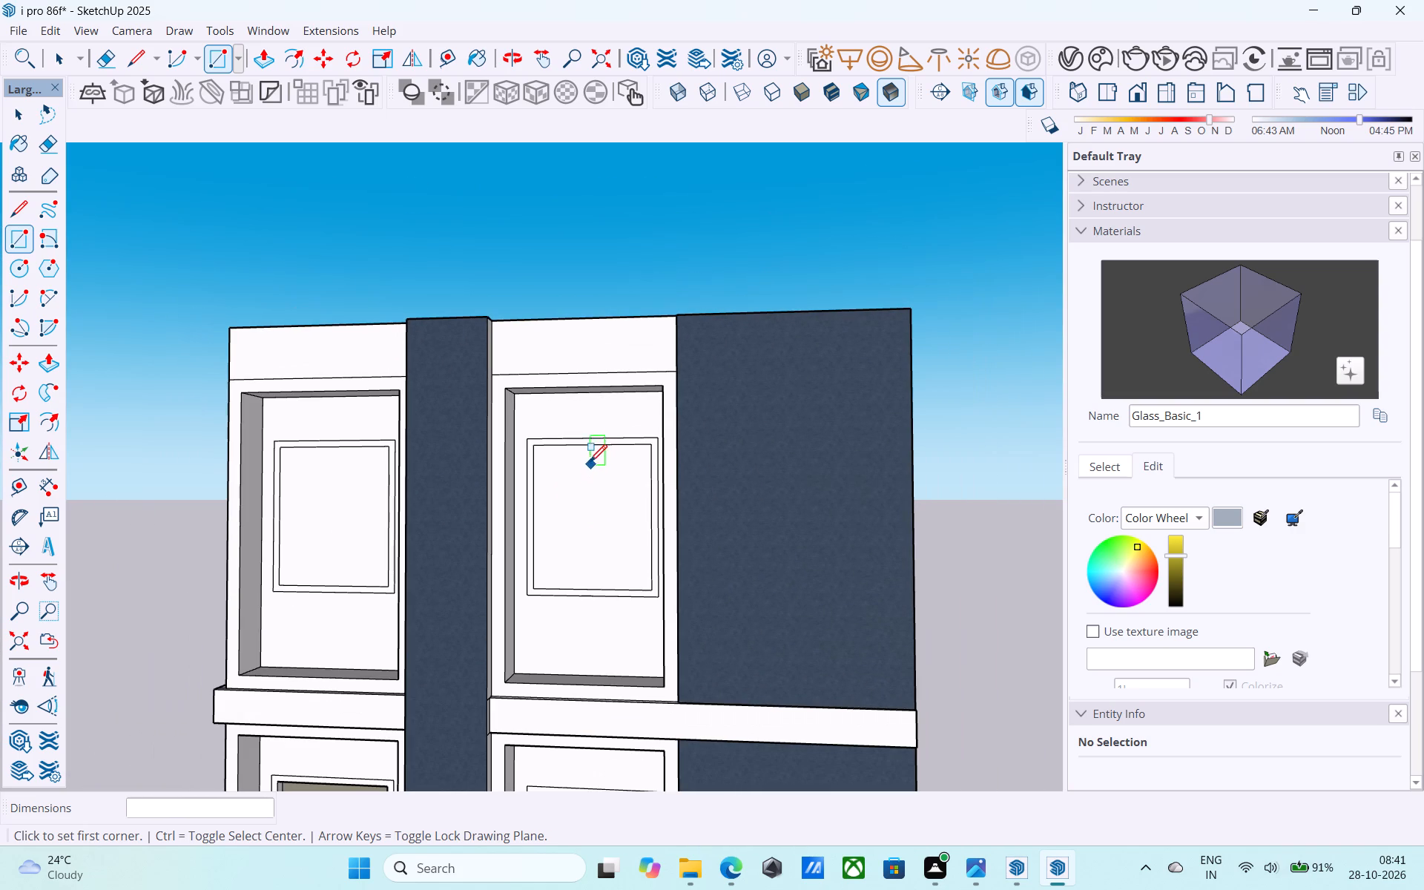
scroll(591, 441, "down", 16)
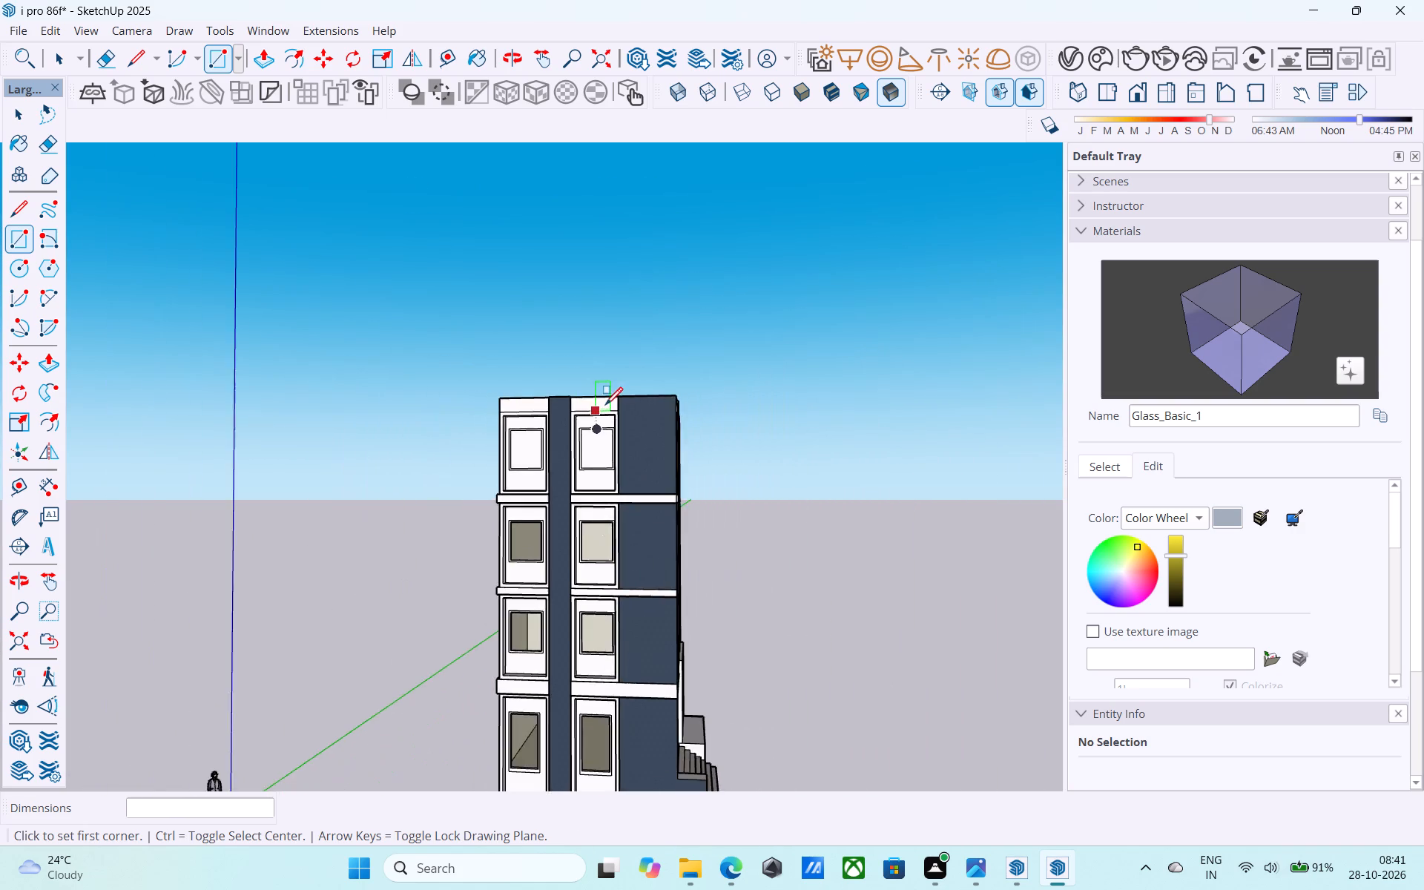
scroll(605, 406, "down", 2)
scroll(514, 497, "up", 7)
middle_click_drag(516, 498, 567, 492)
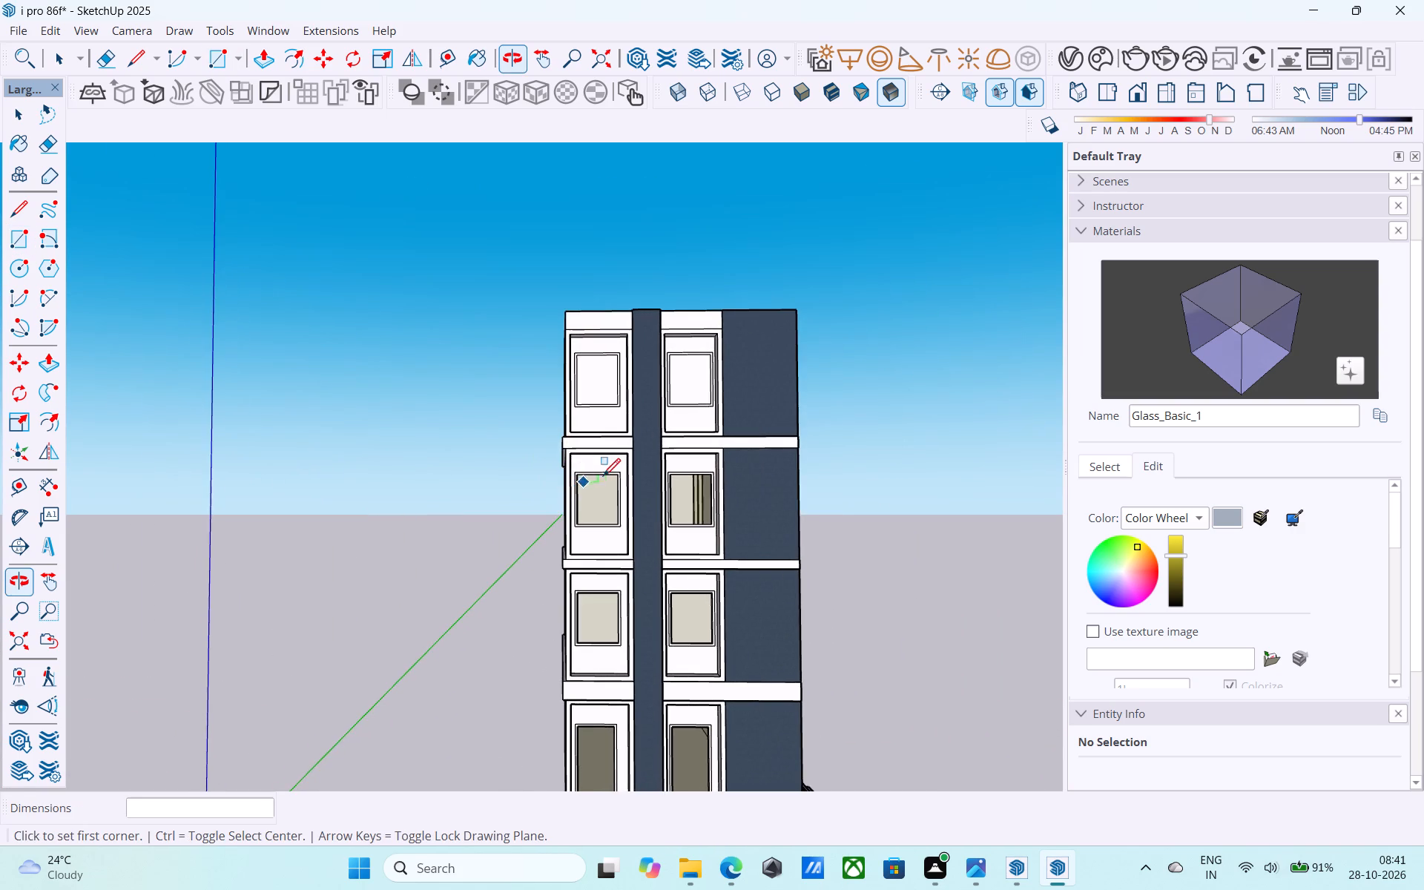
scroll(624, 481, "up", 3)
middle_click_drag(633, 483, 726, 467)
scroll(709, 476, "up", 1)
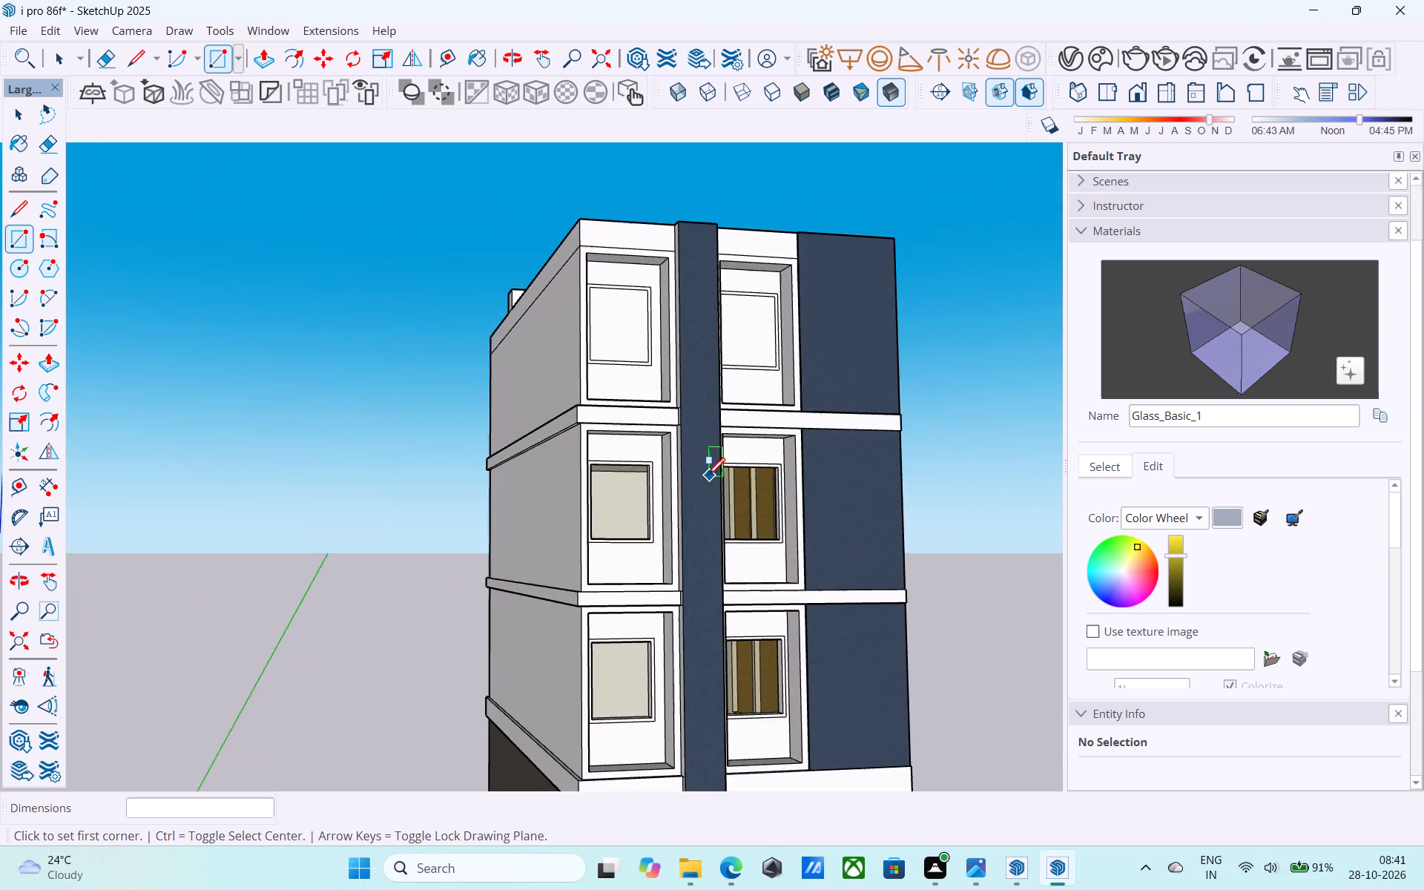
scroll(708, 477, "up", 1)
scroll(604, 478, "up", 16)
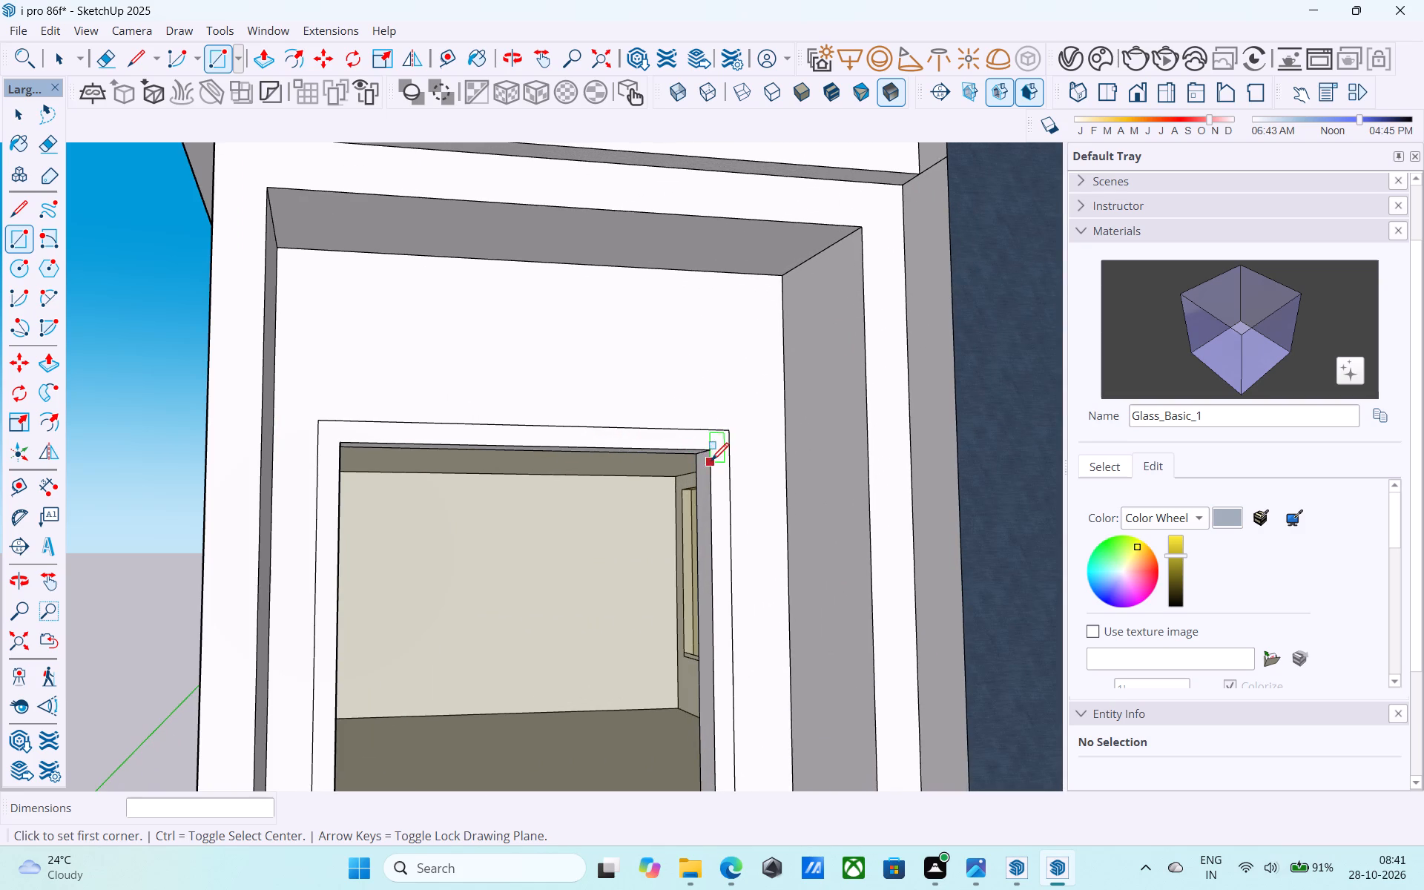
left_click(712, 455)
scroll(711, 455, "down", 6)
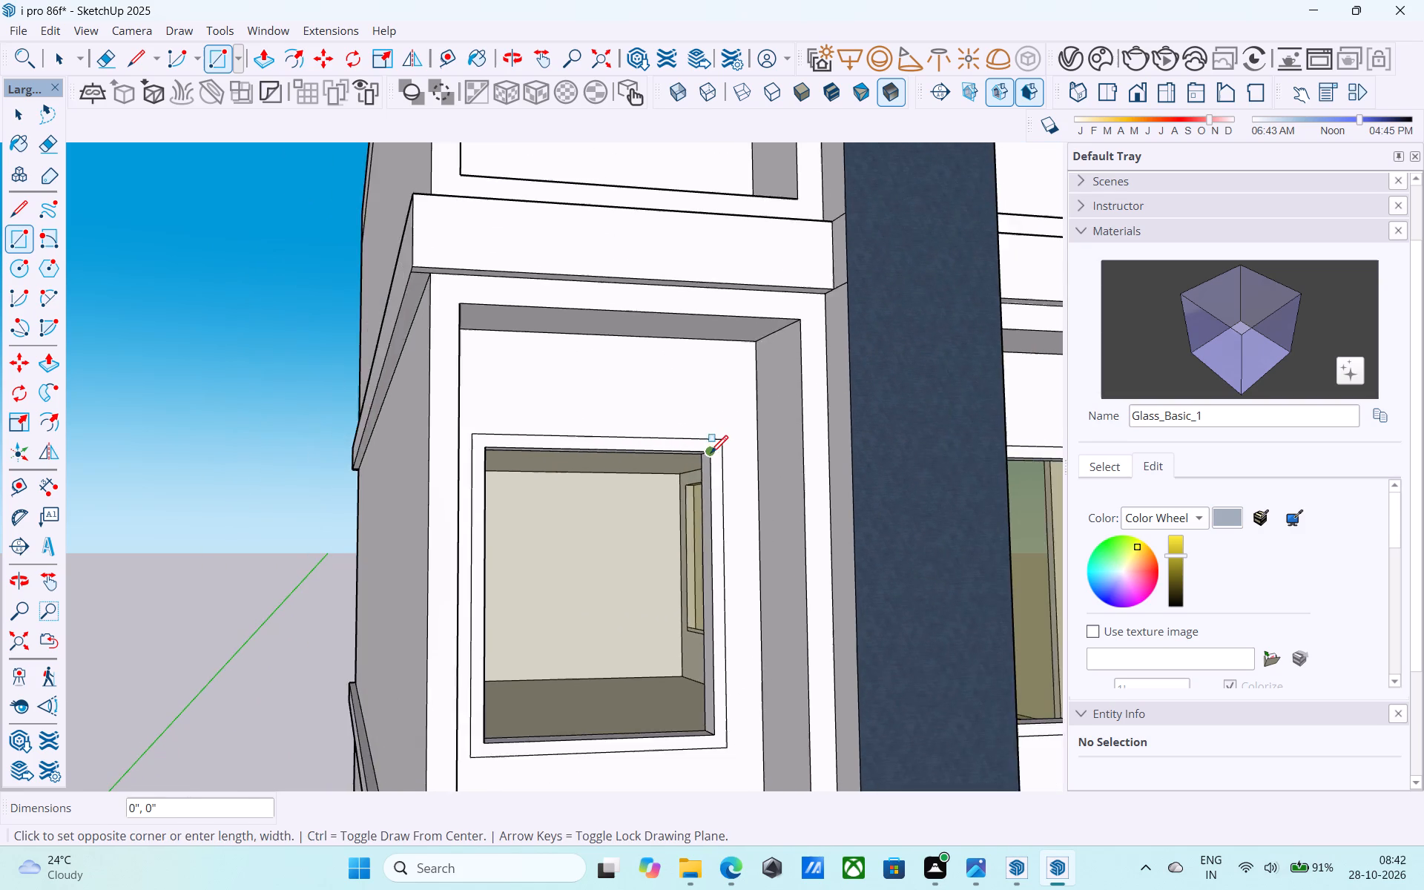
scroll(518, 501, "down", 6)
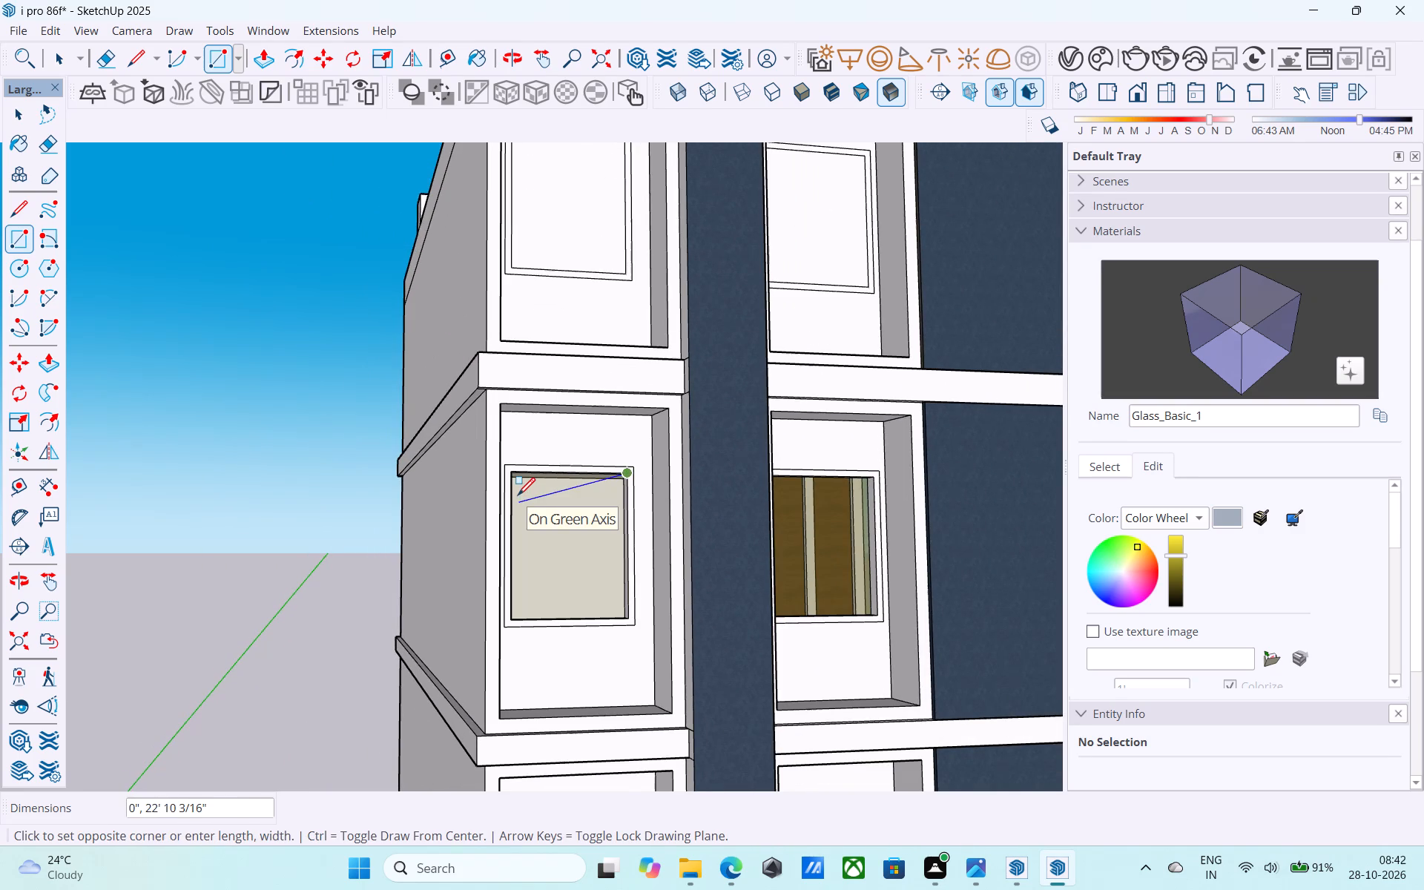
scroll(518, 497, "down", 4)
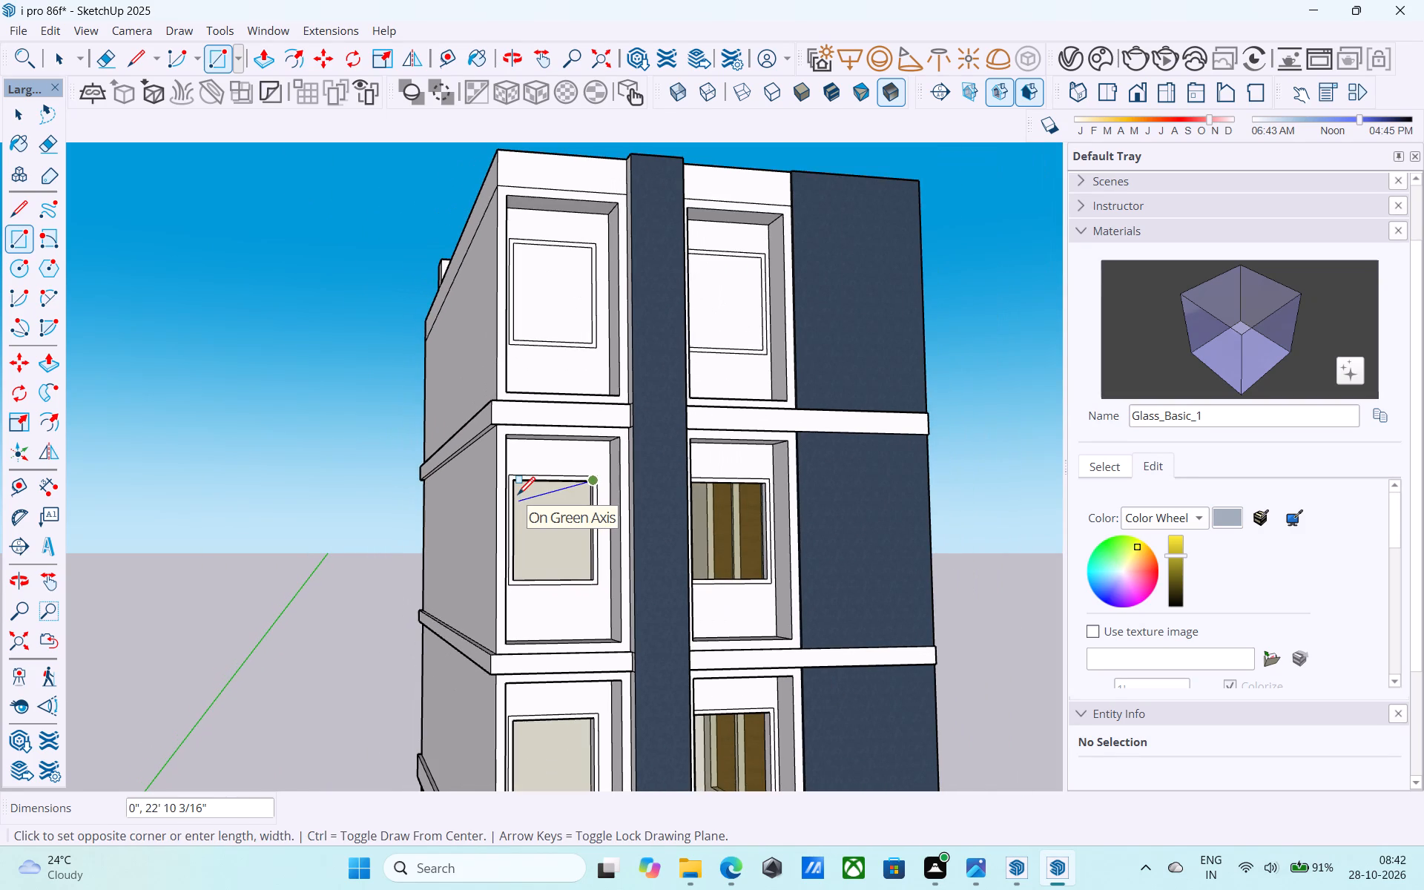
scroll(526, 492, "down", 5)
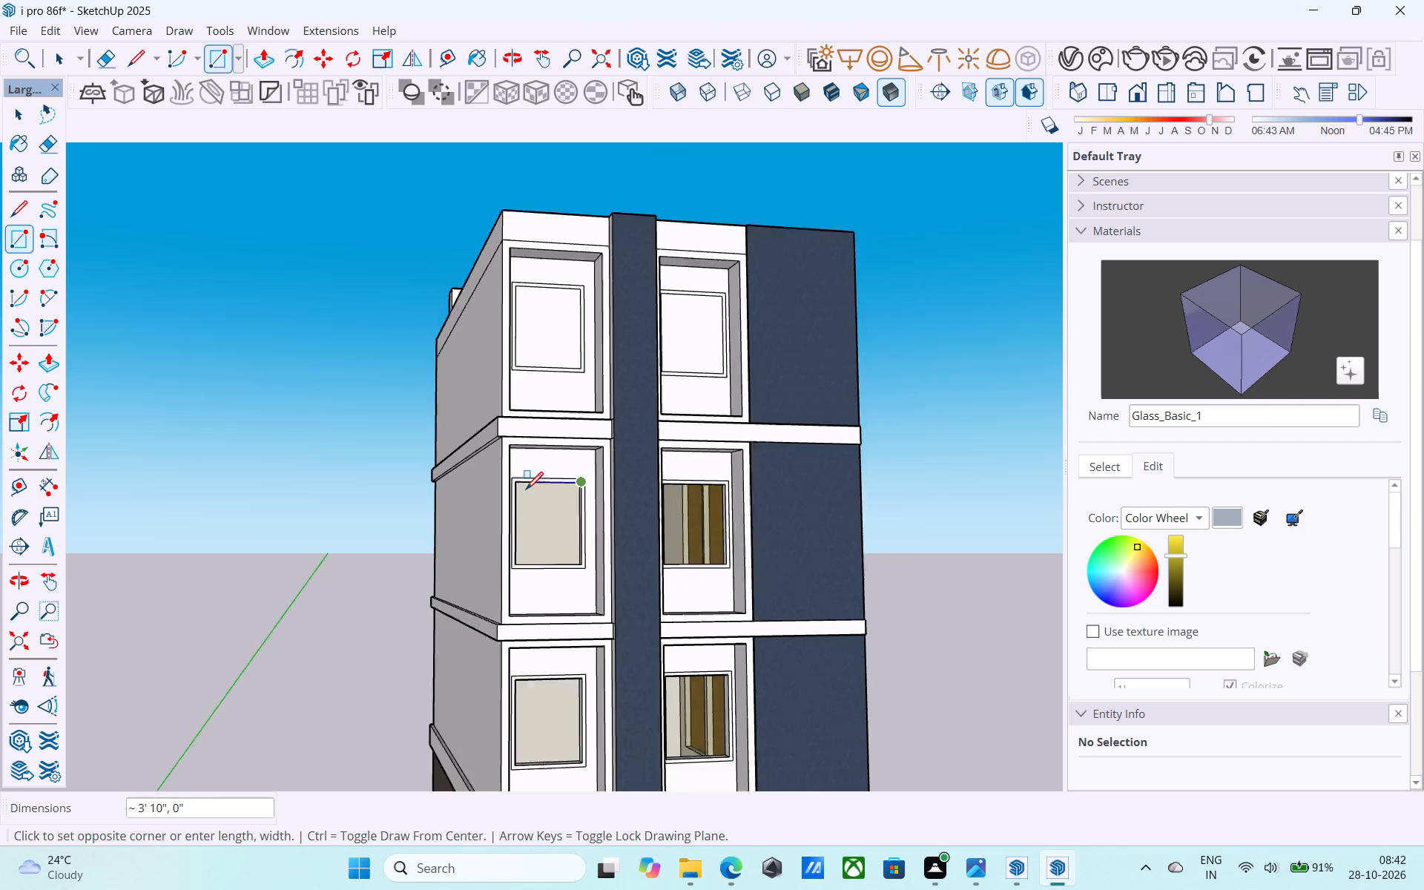
middle_click_drag(526, 491, 307, 607)
scroll(426, 552, "up", 12)
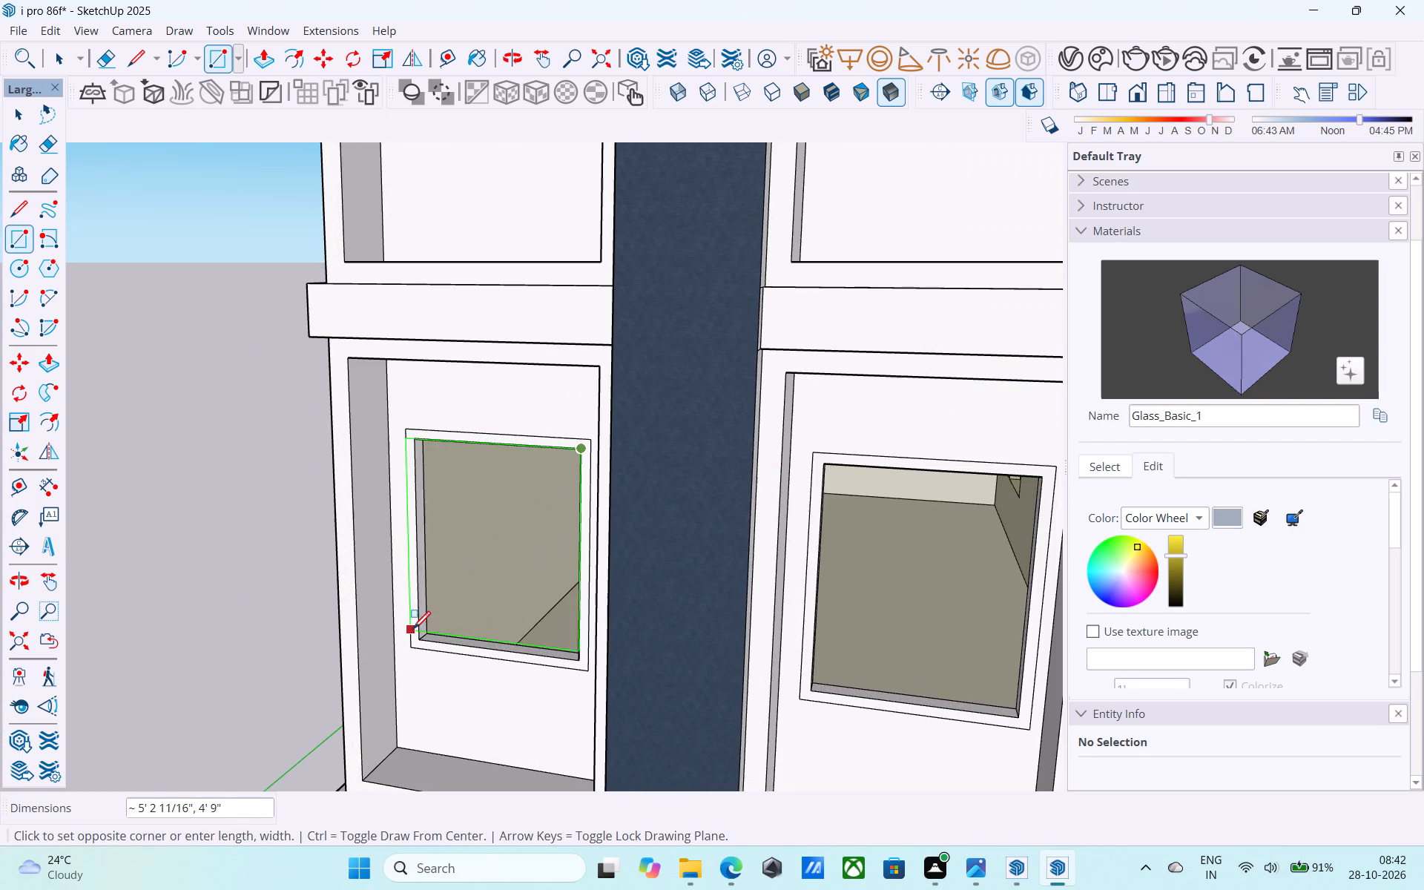
left_click(422, 639)
Cover the window opening one floor below the top, between the dark blue pillar and wide dark blue wall, with a 5' 6" by 4' 6" rectangle.
scroll(332, 627, "down", 6)
middle_click_drag(330, 625, 380, 587)
middle_click_drag(414, 572, 425, 562)
scroll(425, 562, "up", 1)
scroll(425, 562, "down", 2)
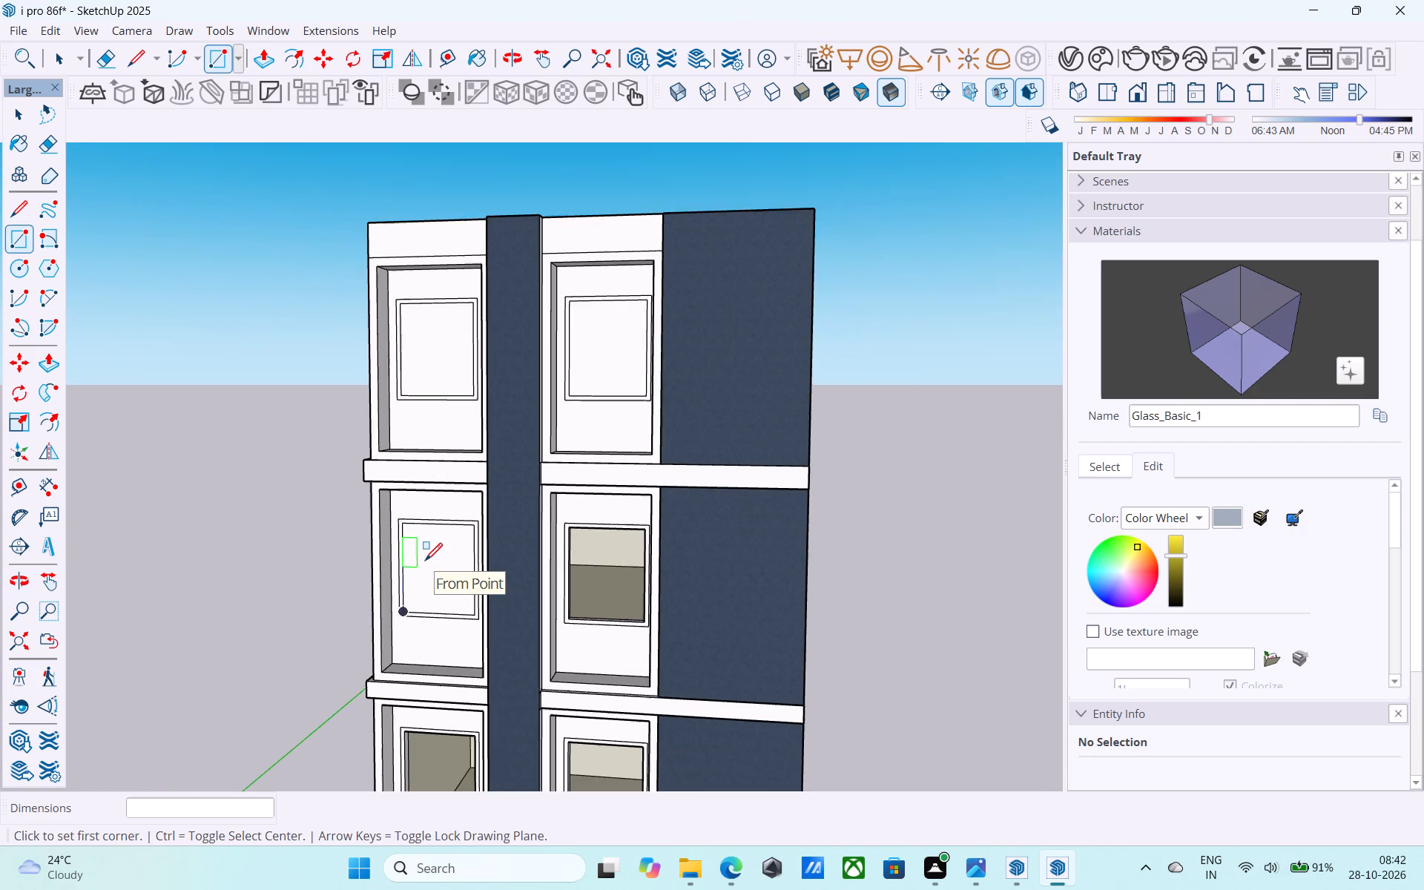
scroll(425, 562, "down", 2)
middle_click_drag(424, 561, 533, 501)
scroll(639, 496, "up", 5)
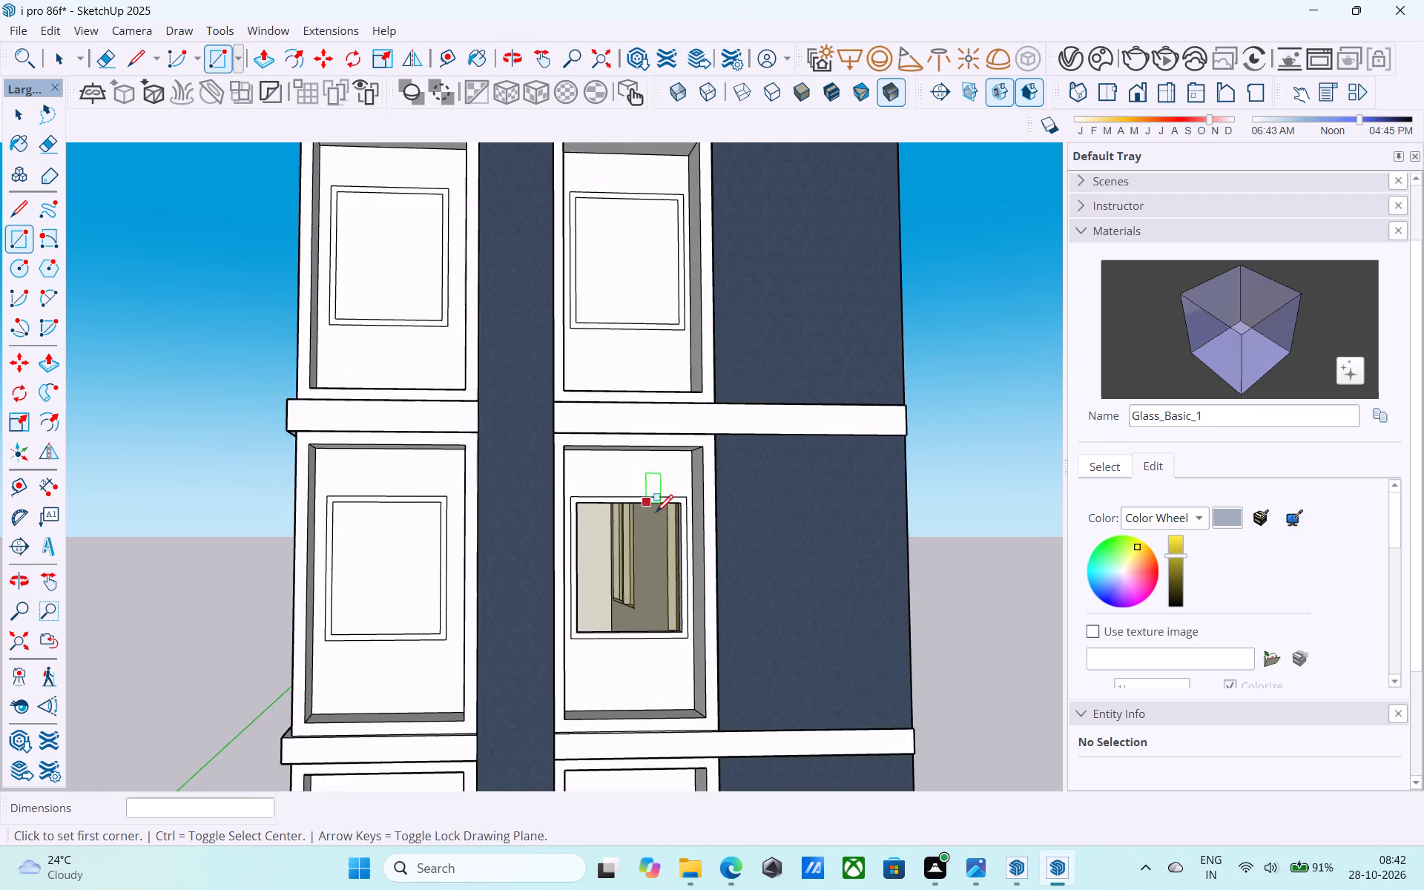
scroll(653, 530, "up", 2)
middle_click_drag(650, 527, 667, 454)
scroll(689, 443, "up", 6)
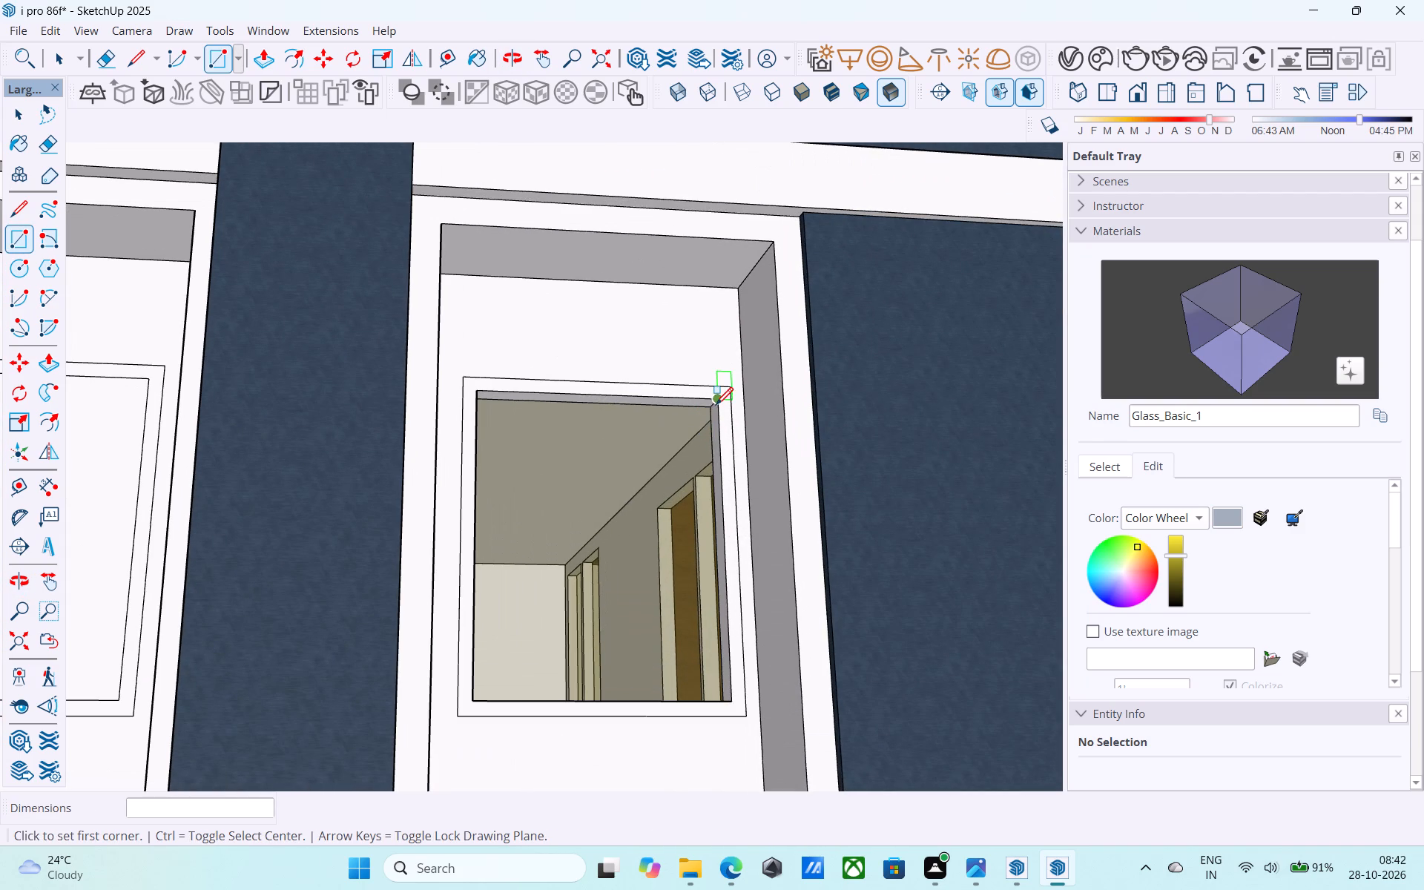
left_click(716, 406)
left_click(474, 702)
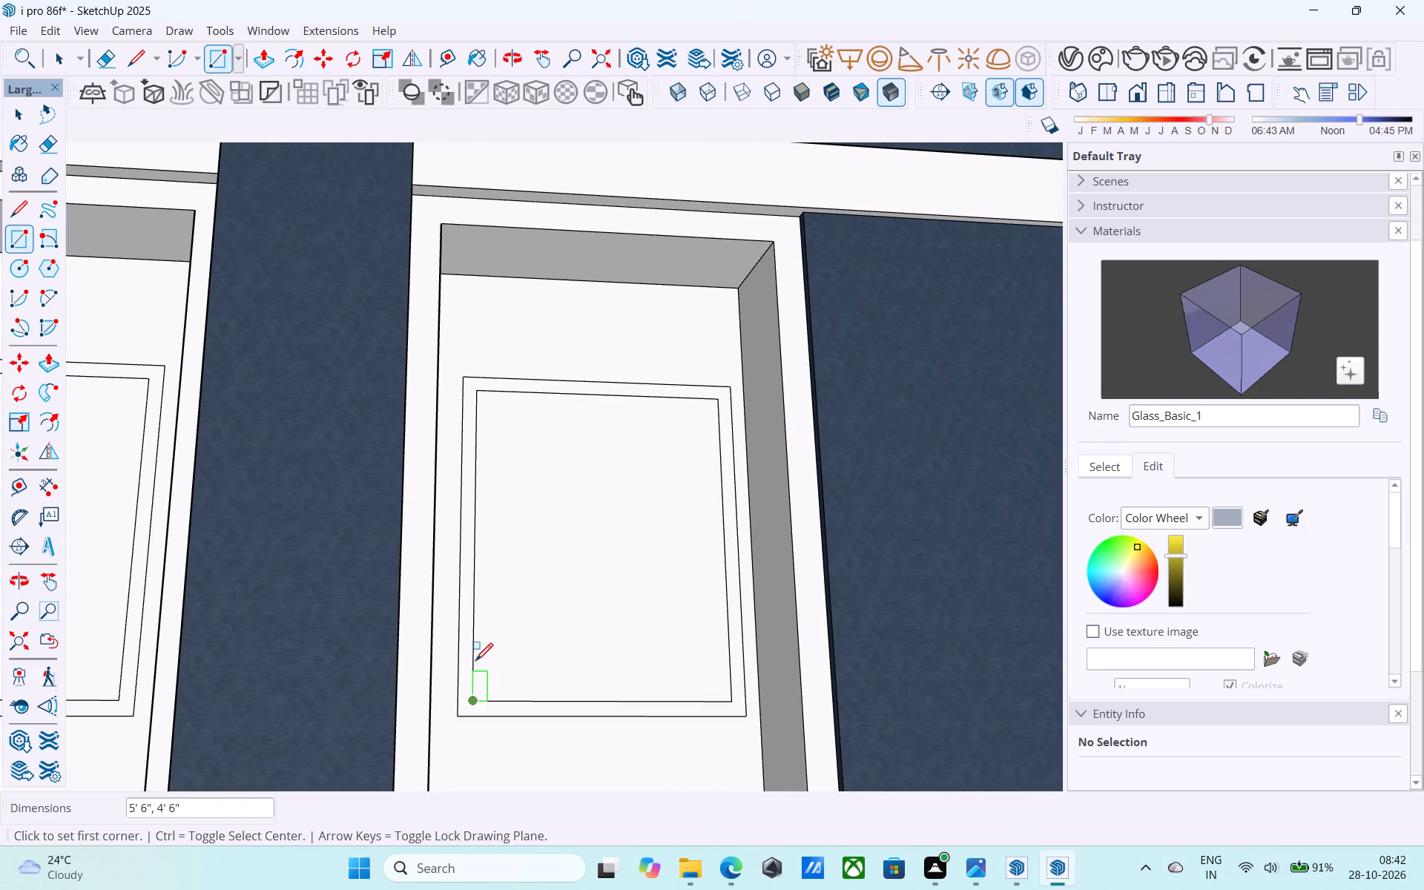
Cover the window opening two floors below the top, beside the plain end wall, with a 4' 6" by 5' 6" rectangle.
scroll(495, 533, "down", 14)
scroll(483, 415, "down", 10)
middle_click_drag(426, 516, 517, 485)
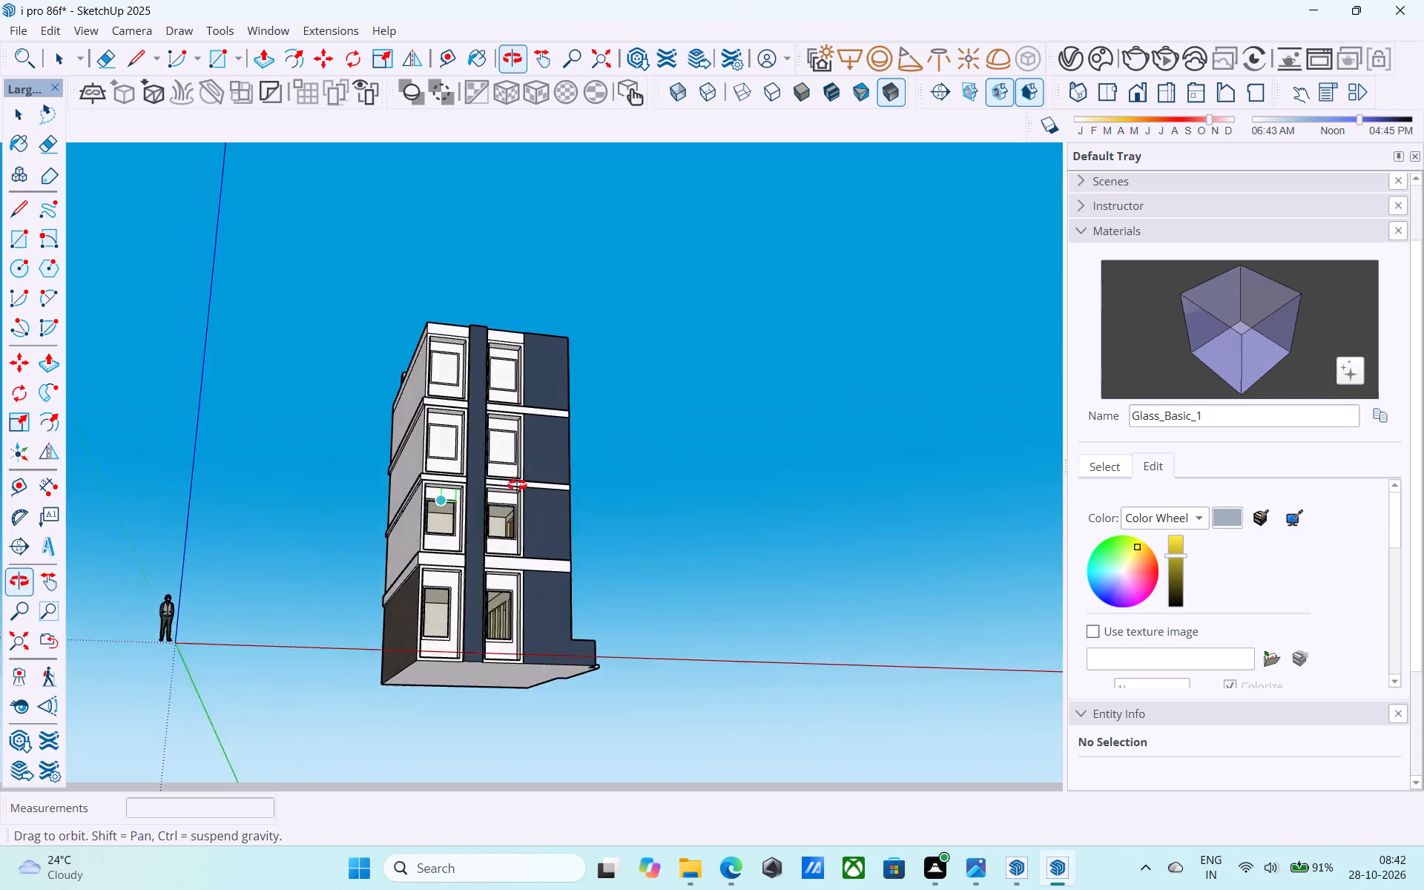
middle_click_drag(517, 485, 541, 479)
scroll(496, 511, "up", 19)
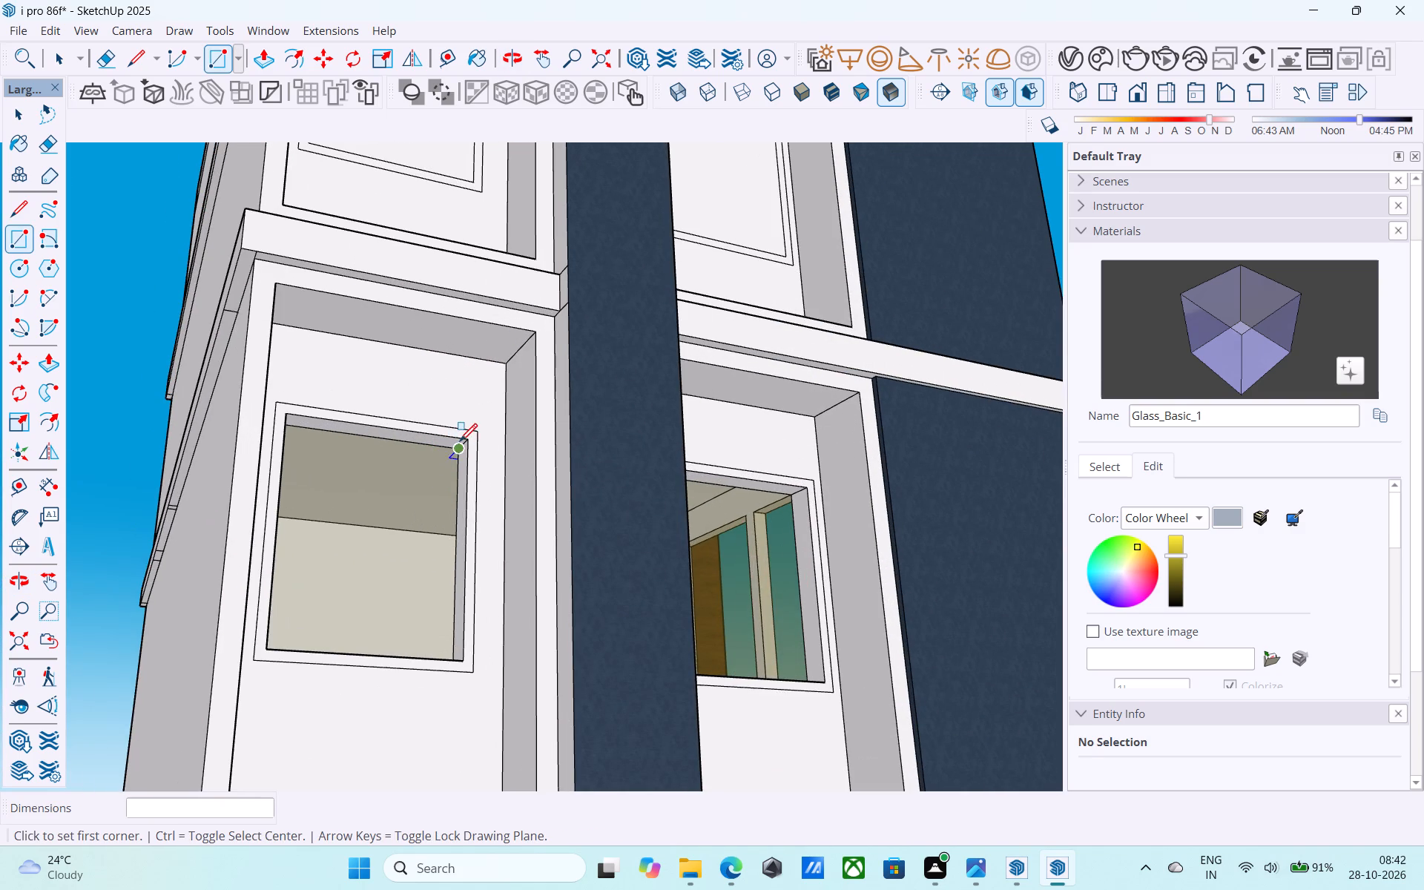
left_click(464, 444)
scroll(464, 445, "down", 4)
middle_click_drag(415, 549, 305, 620)
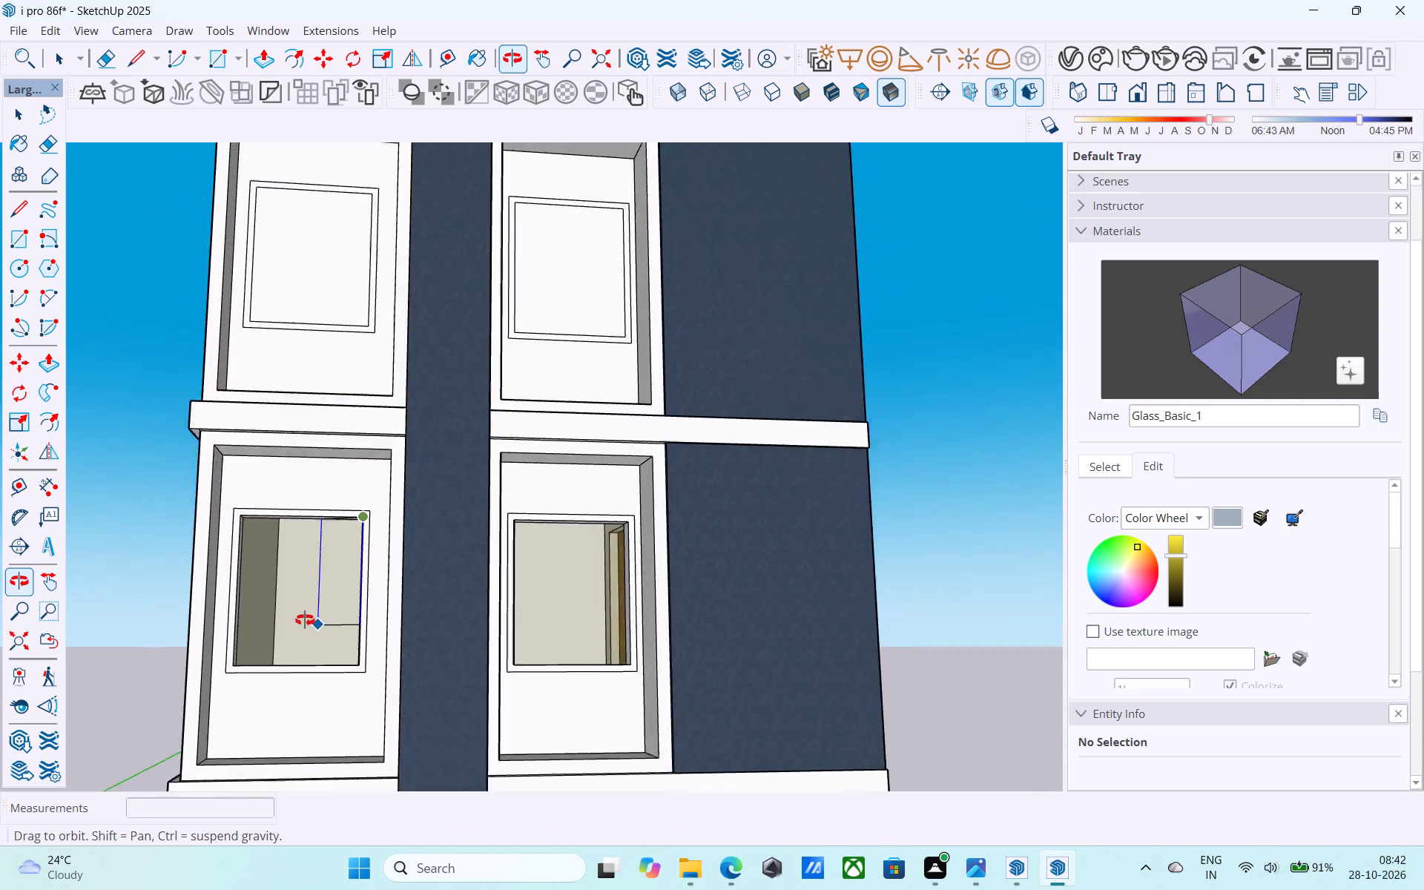
middle_click_drag(305, 620, 300, 639)
scroll(237, 693, "up", 3)
left_click(229, 690)
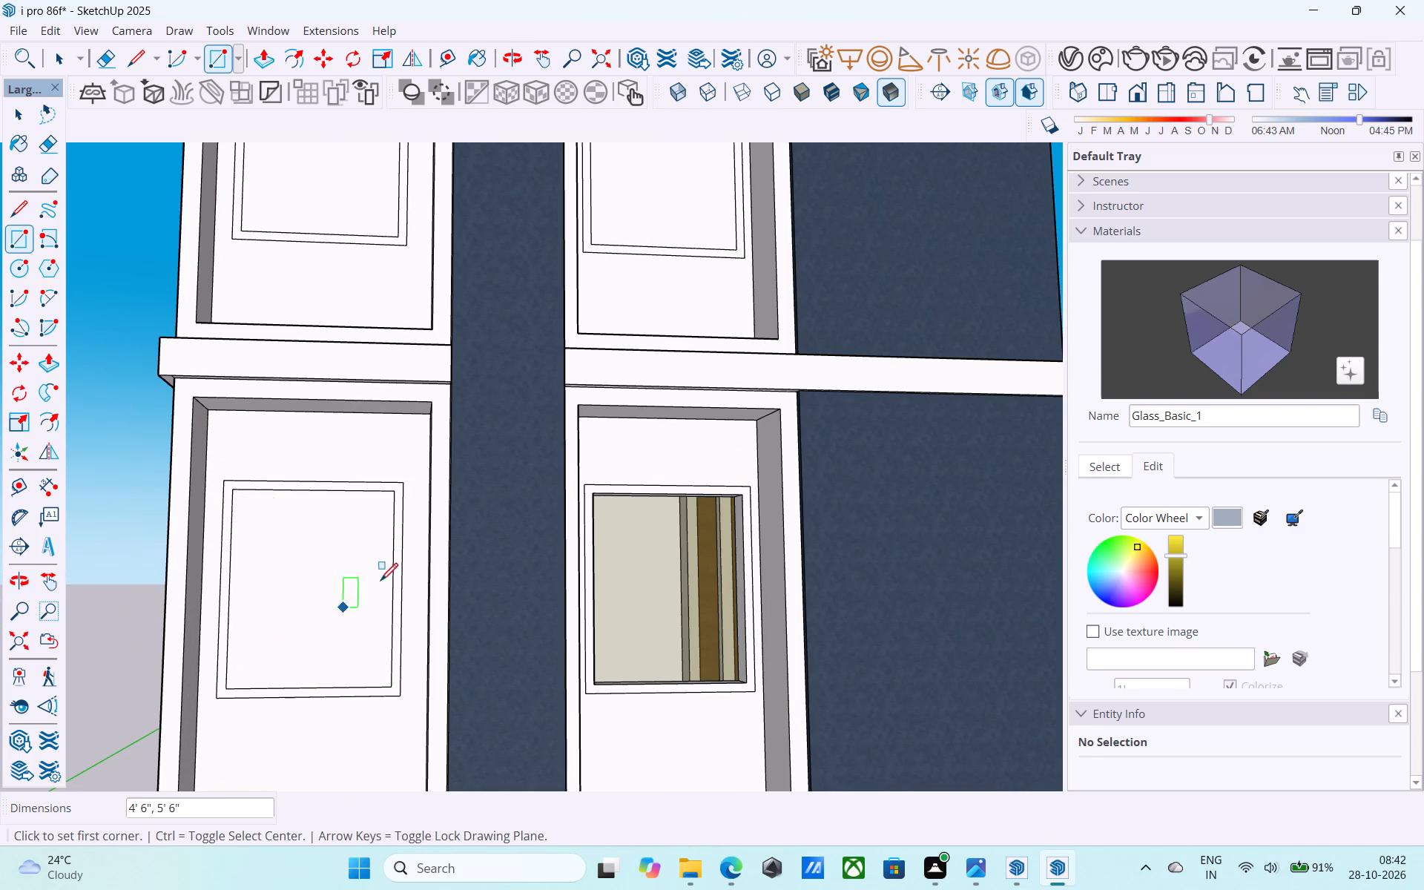
Draw a corner-to-corner rectangle across the window opening two floors below the top, between the dark blue pillar and wide dark blue wall.
left_click(745, 496)
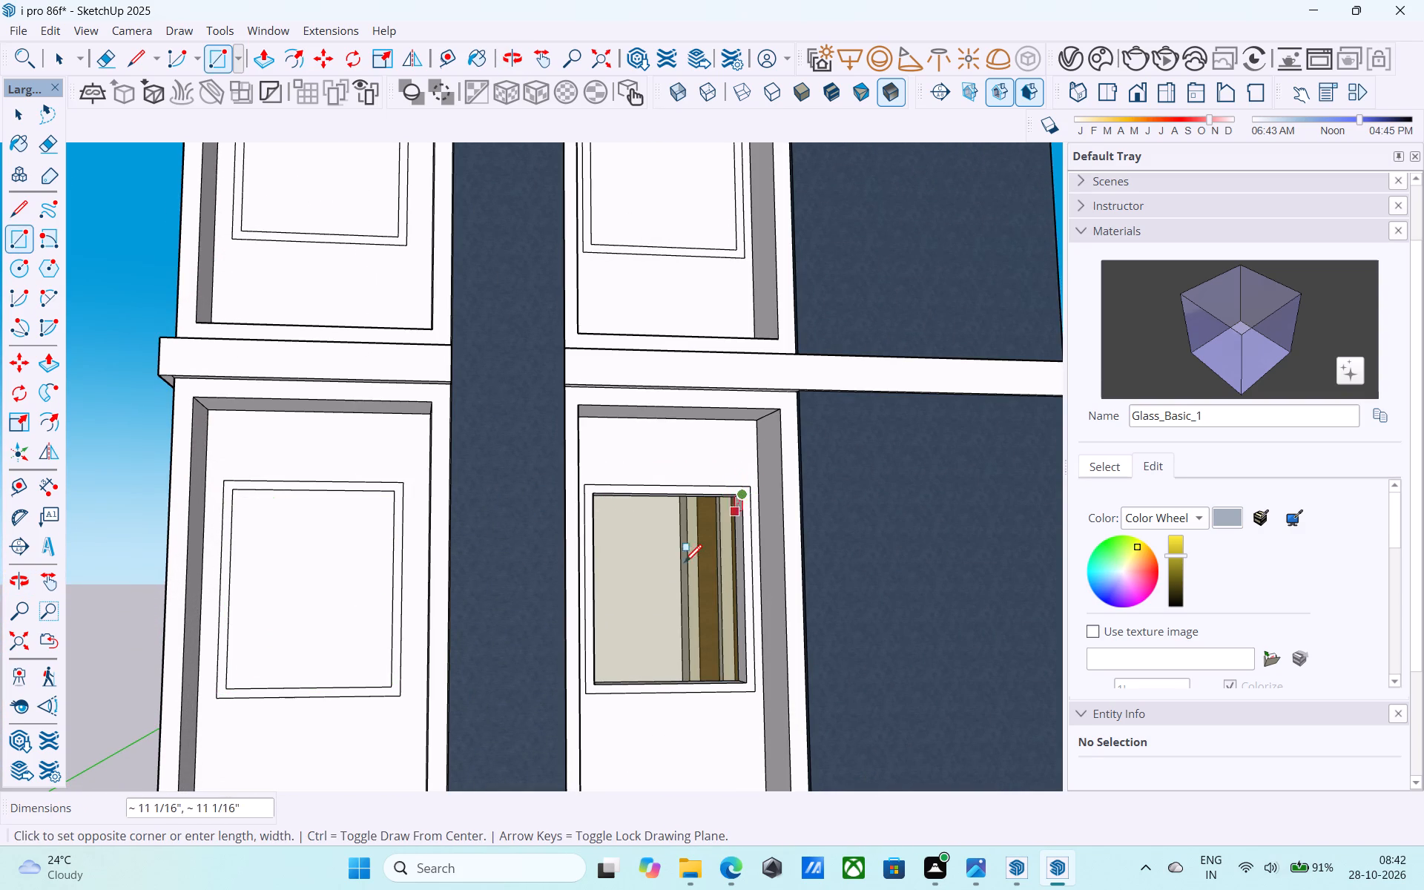
left_click(596, 679)
Draw a corner-to-corner rectangle across the front of the ground-floor window opening between the dark blue pillar and wide dark blue wall.
scroll(590, 587, "down", 4)
middle_click_drag(593, 584, 297, 659)
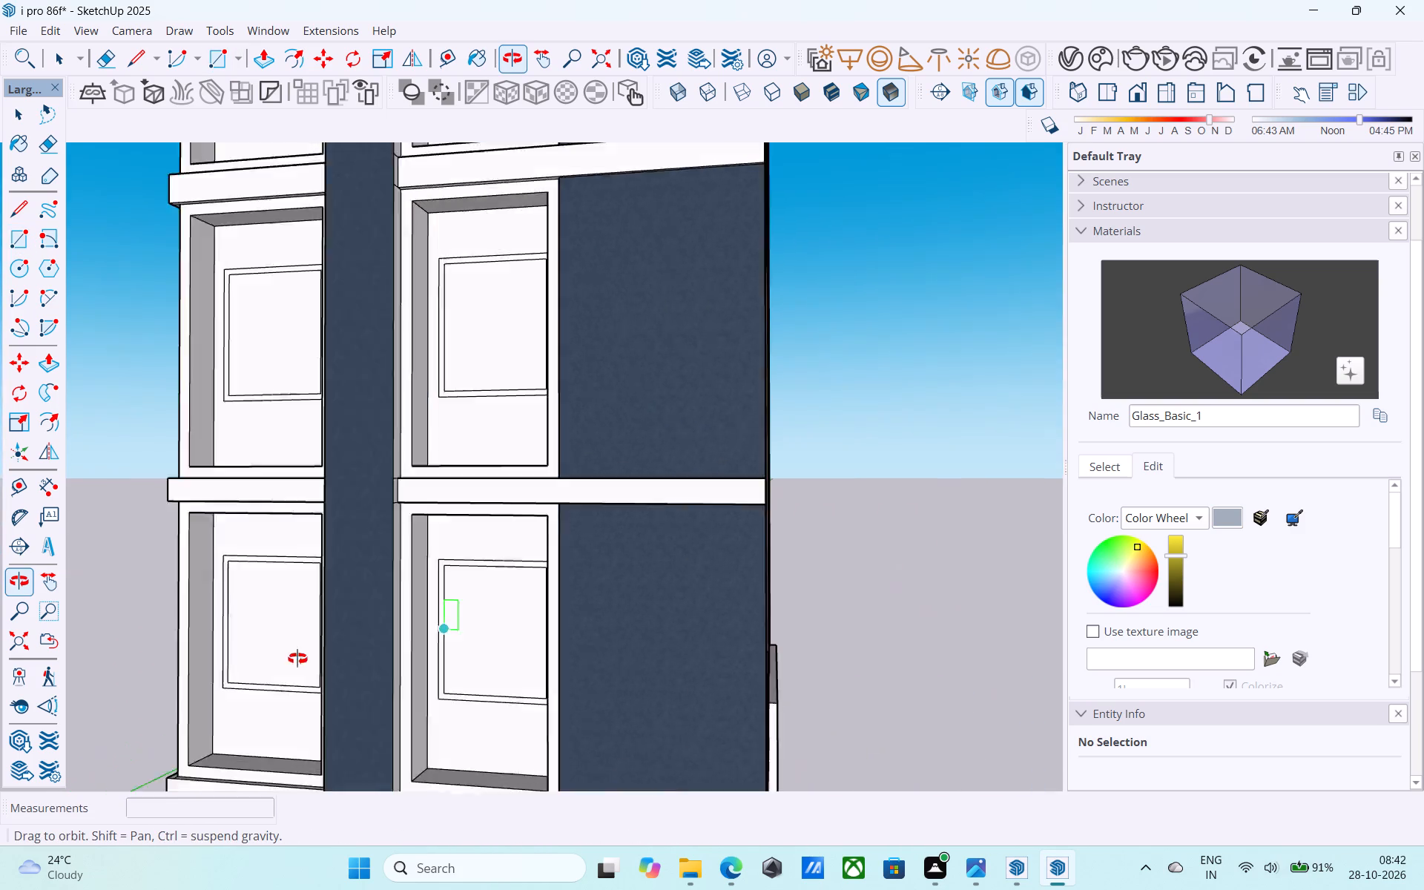
middle_click_drag(297, 659, 309, 600)
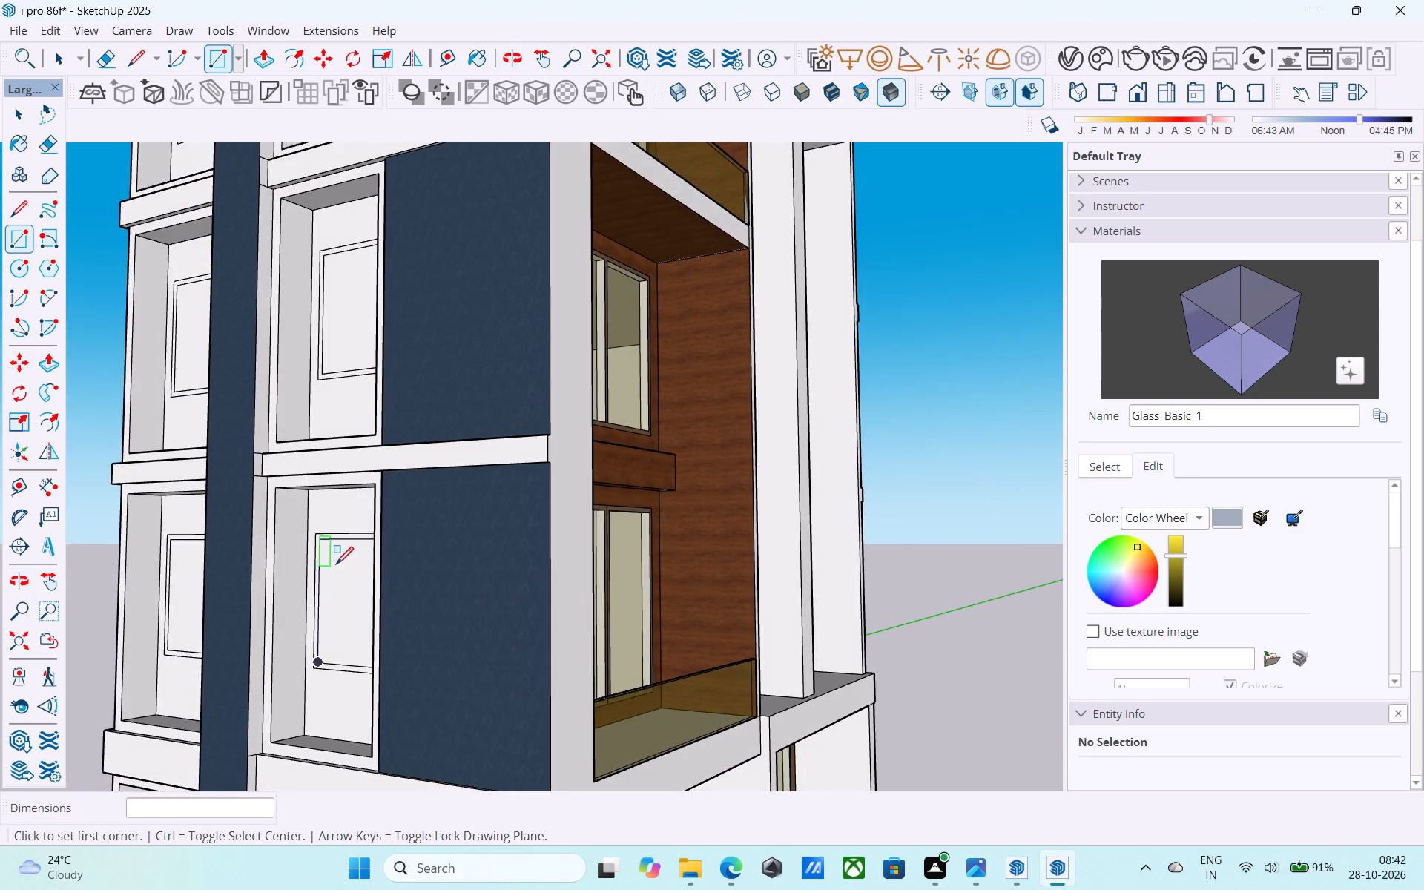
scroll(337, 564, "down", 14)
middle_click_drag(397, 600, 665, 544)
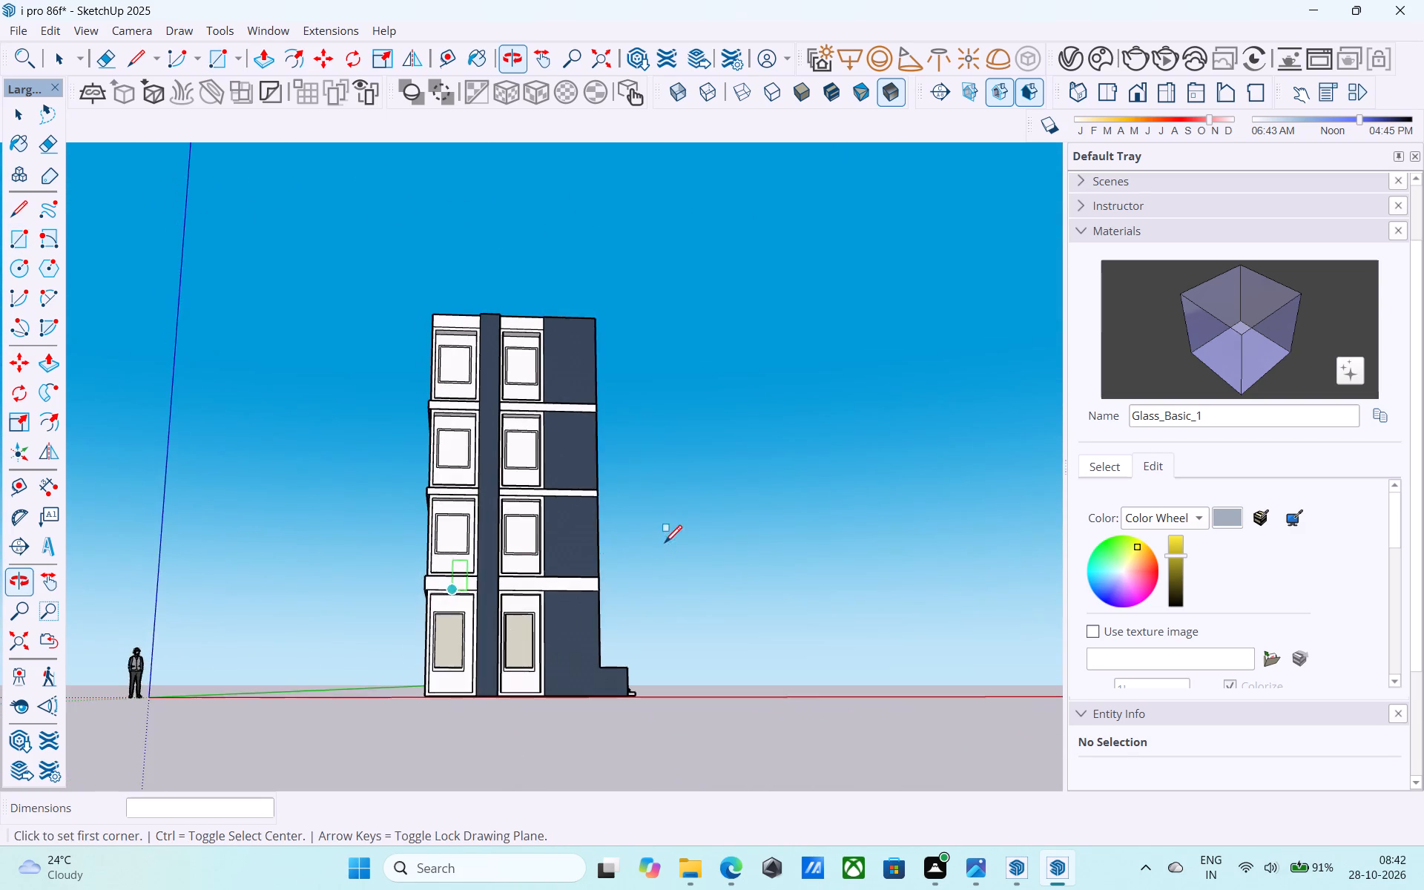
scroll(515, 636, "up", 11)
scroll(576, 499, "down", 5)
scroll(530, 612, "up", 4)
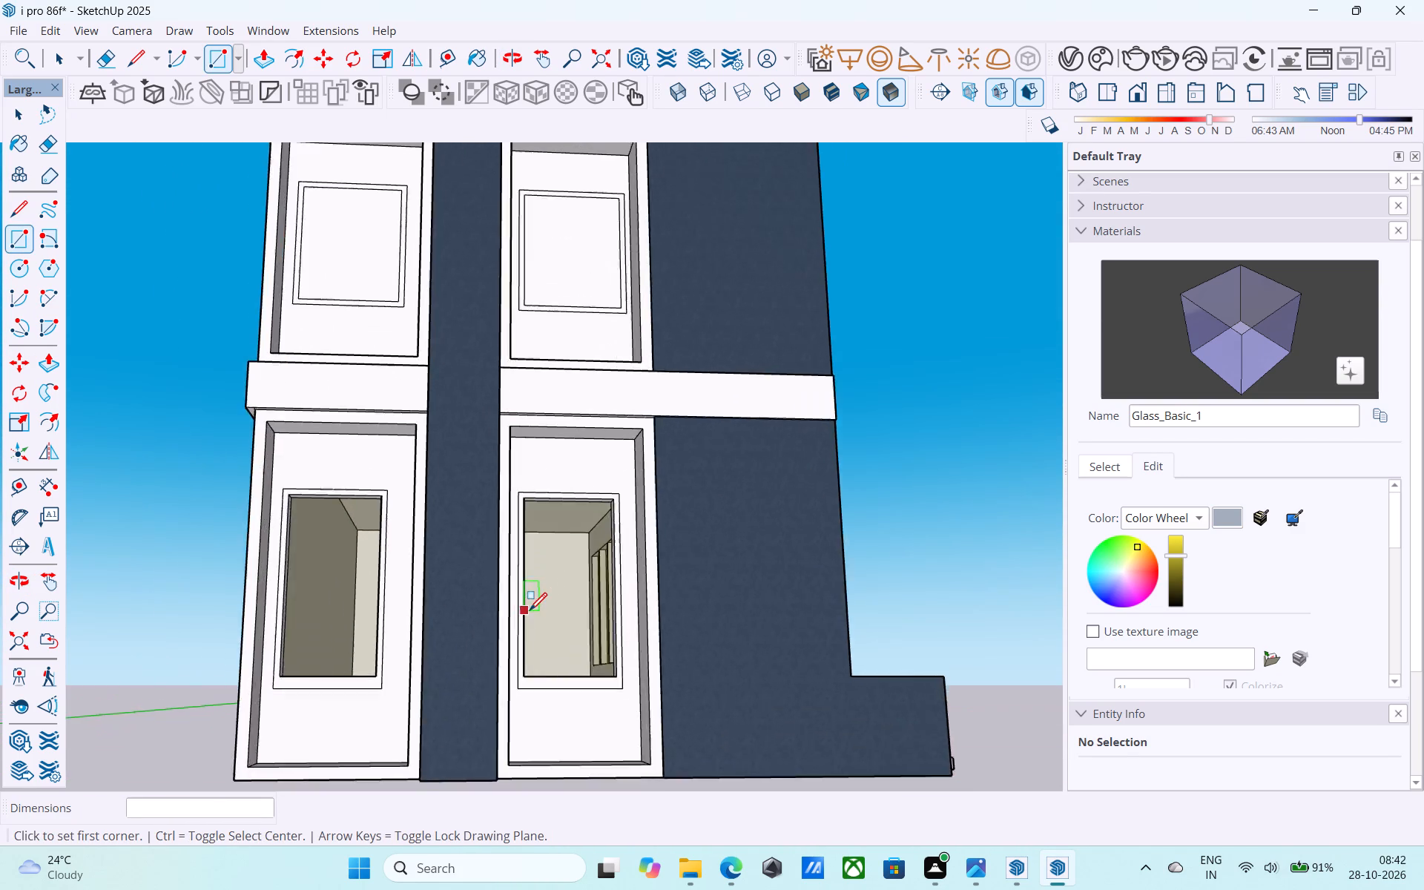
scroll(530, 612, "up", 6)
middle_click_drag(652, 544, 695, 459)
scroll(672, 422, "up", 2)
left_click(676, 363)
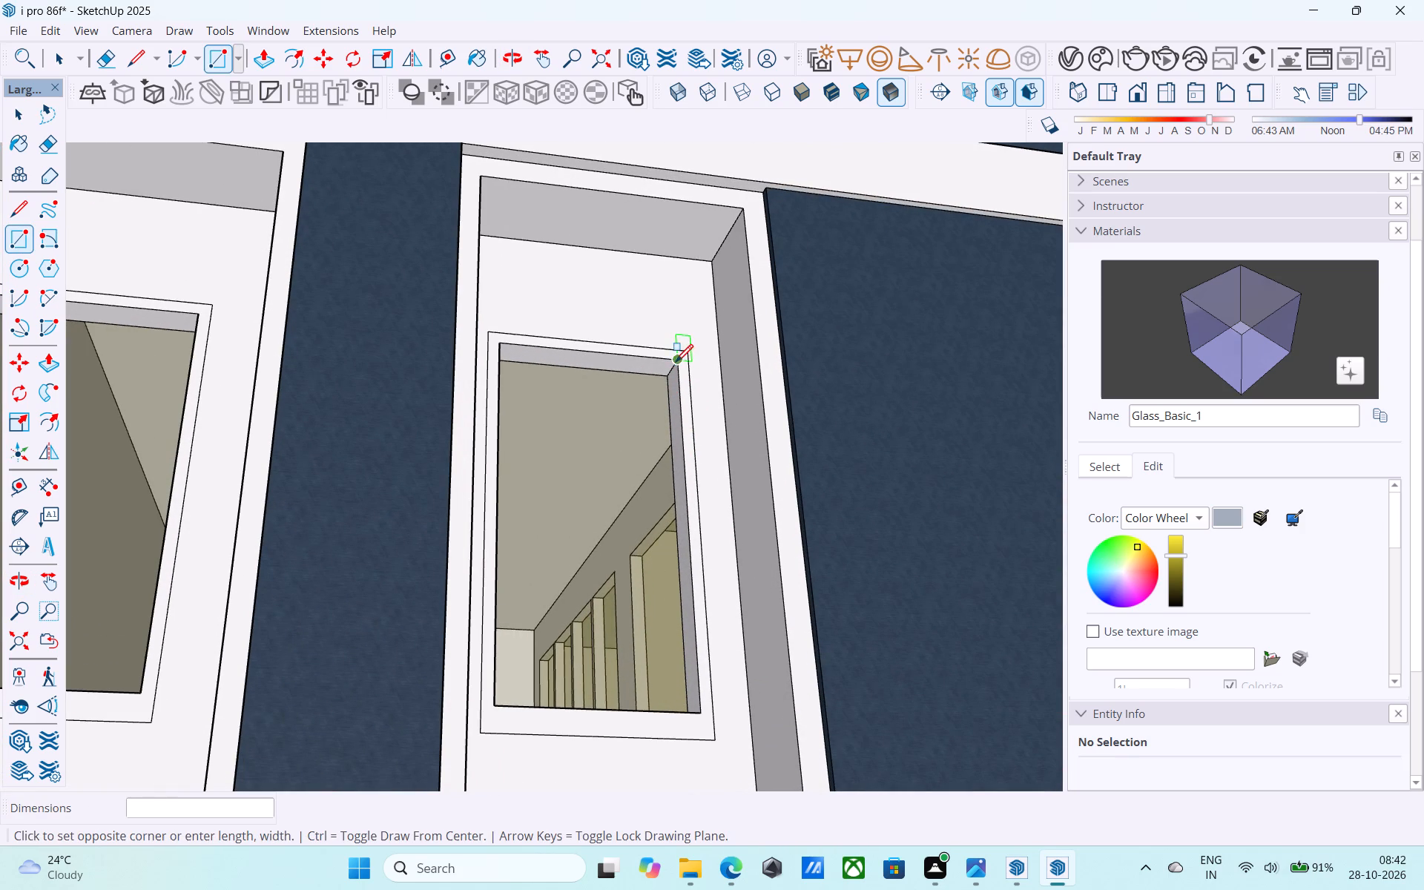
left_click(503, 707)
Draw a corner-to-corner rectangle across the front of the ground-floor window opening in the column beside the plain end wall.
scroll(669, 602, "down", 5)
middle_click_drag(396, 575, 398, 574)
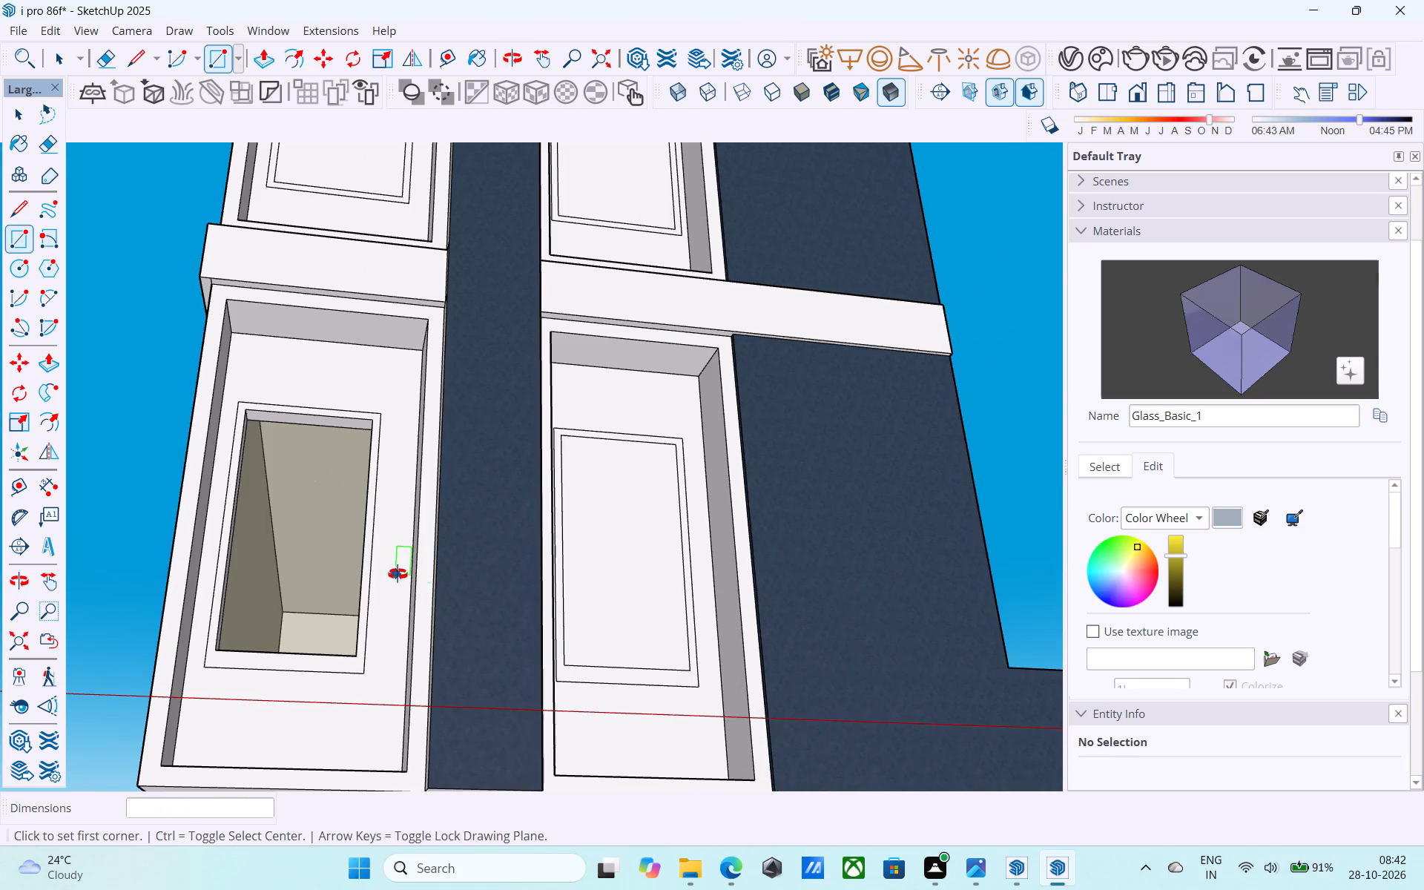
middle_click_drag(398, 574, 469, 588)
left_click(438, 429)
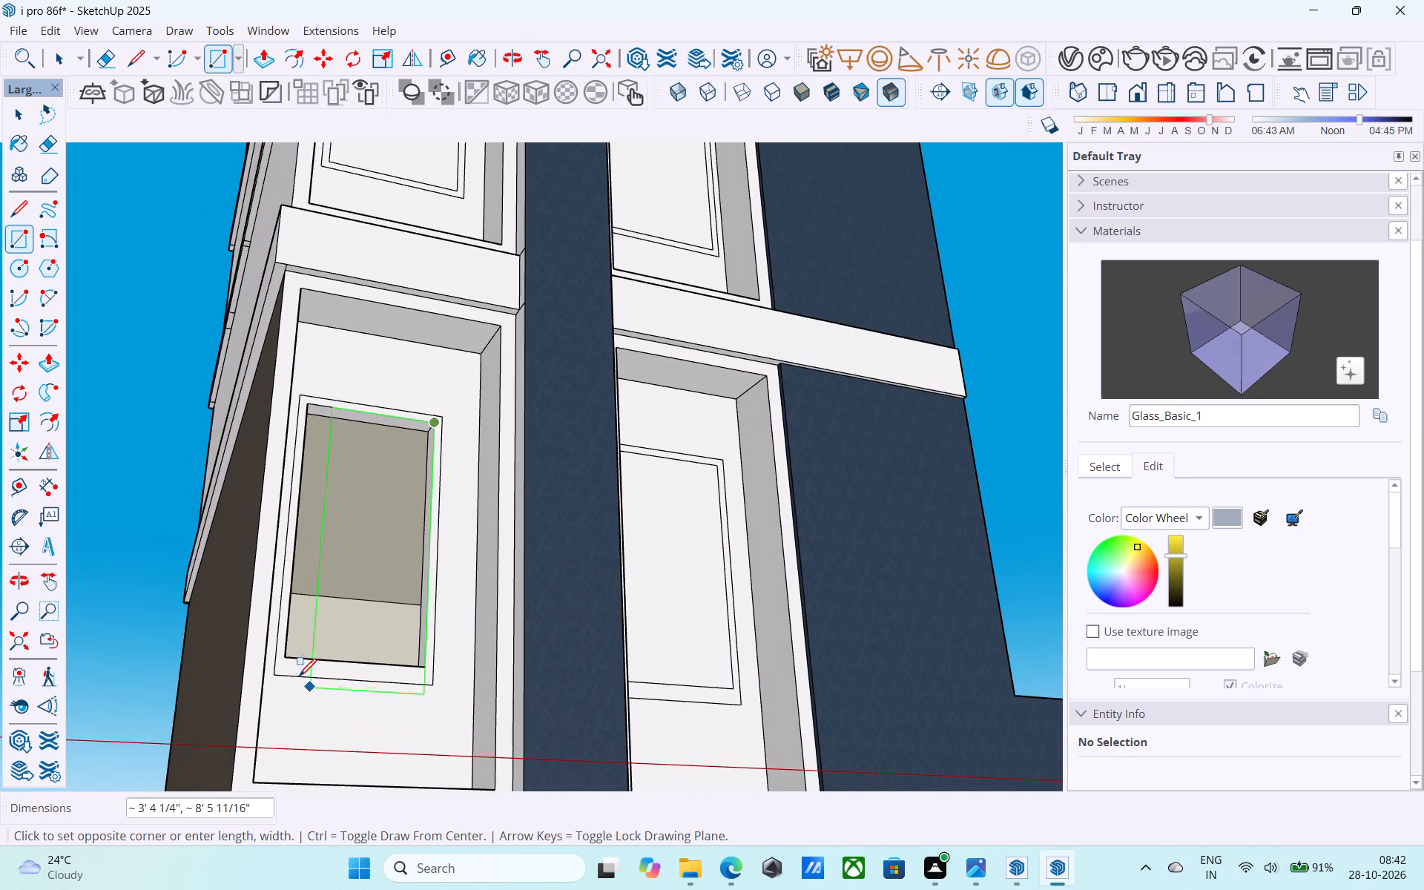
left_click(285, 659)
Paint the new window faces on the ground floor and the floor above it, in both columns, with Glass_Basic_1.
left_click(1230, 348)
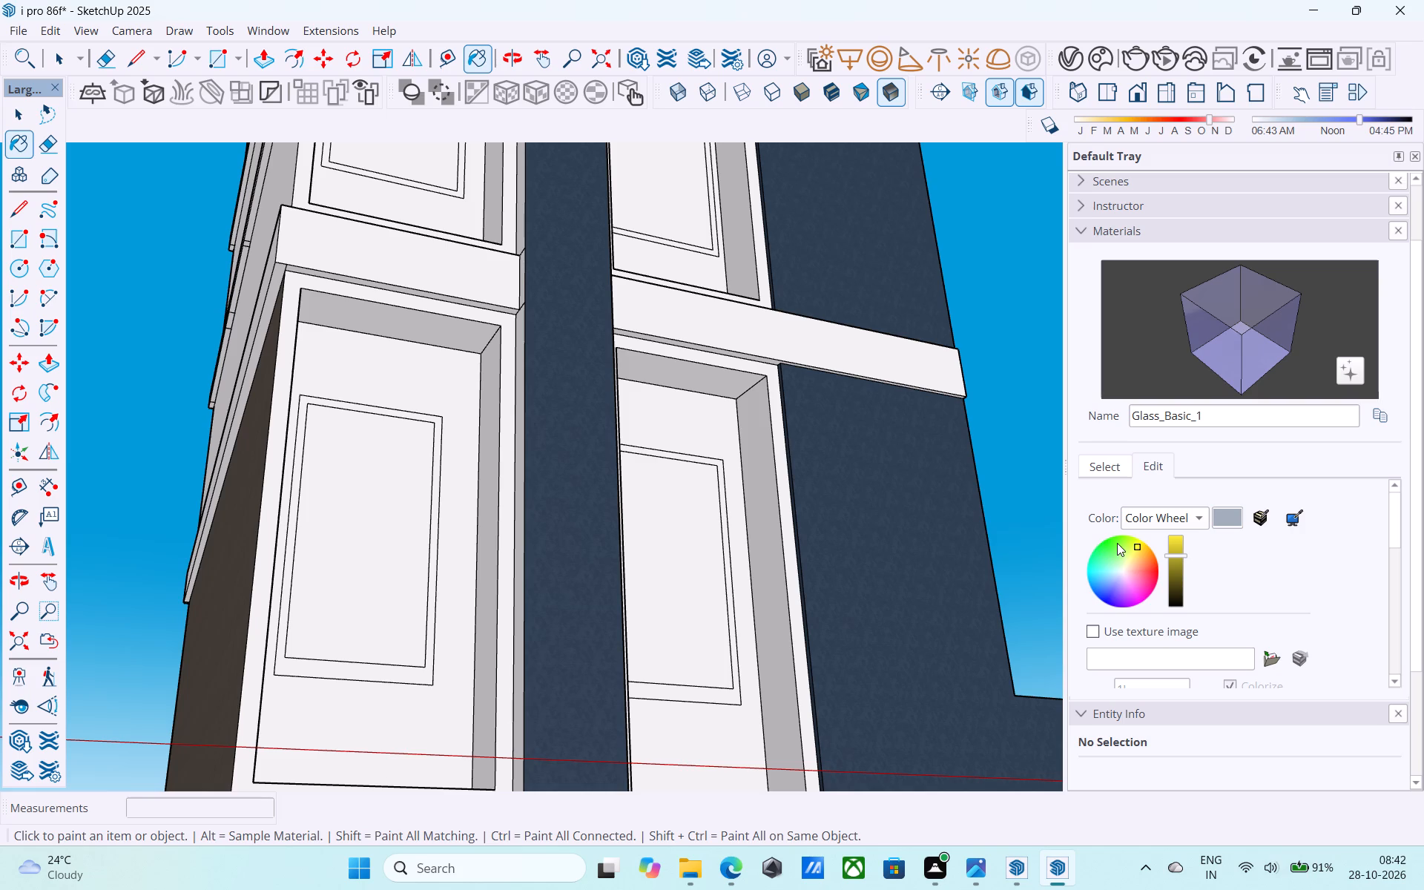
left_click(698, 574)
left_click(382, 527)
scroll(587, 455, "down", 4)
middle_click_drag(593, 451, 604, 644)
left_click(475, 424)
left_click(668, 385)
Paint the window faces on the top two floors of both columns with the Glass_Basic_1 material.
scroll(593, 497, "down", 6)
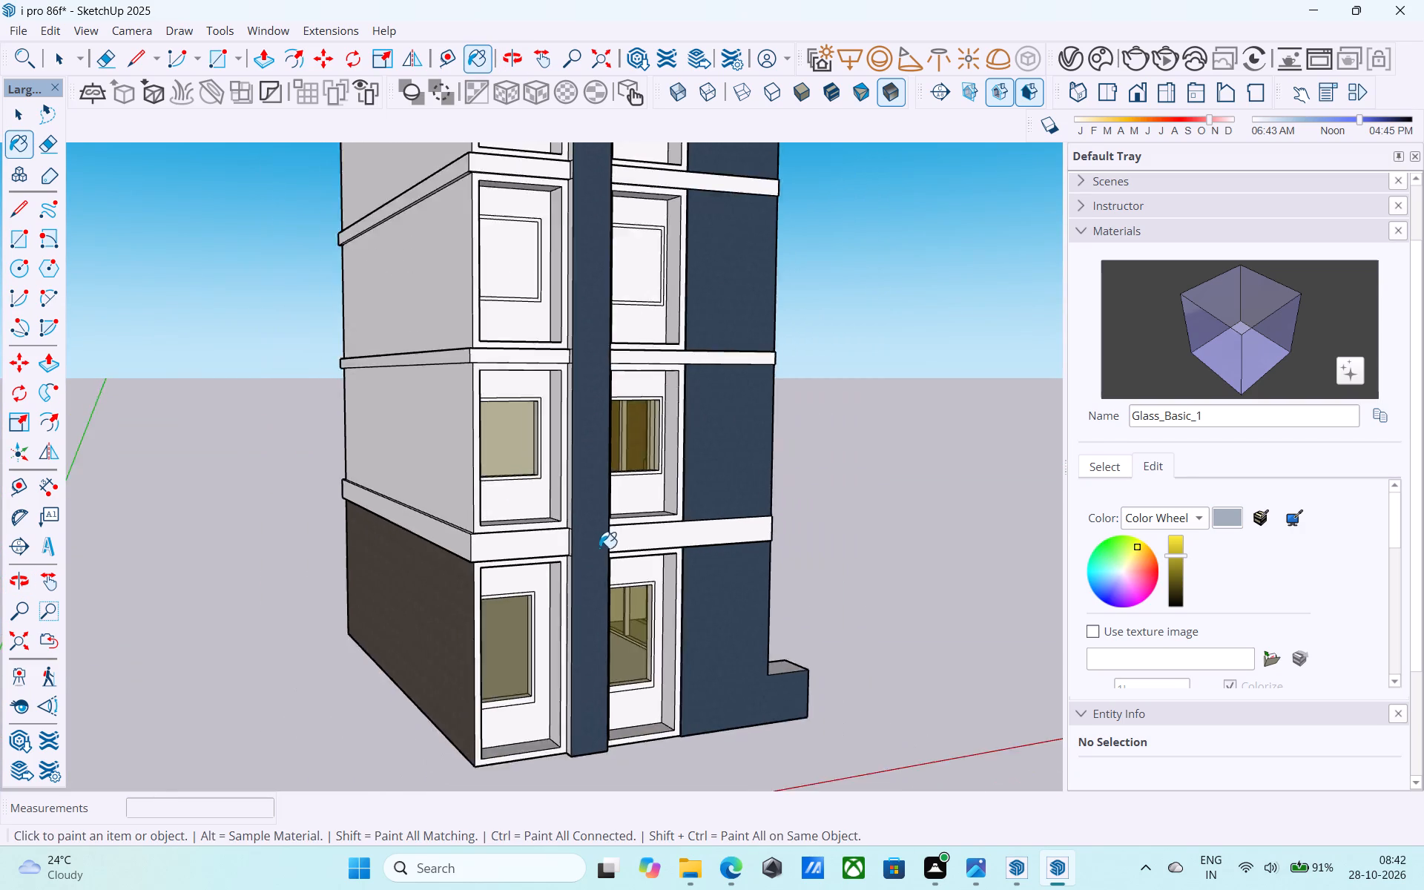
scroll(599, 548, "down", 3)
scroll(582, 406, "up", 4)
left_click(530, 361)
scroll(599, 636, "down", 1)
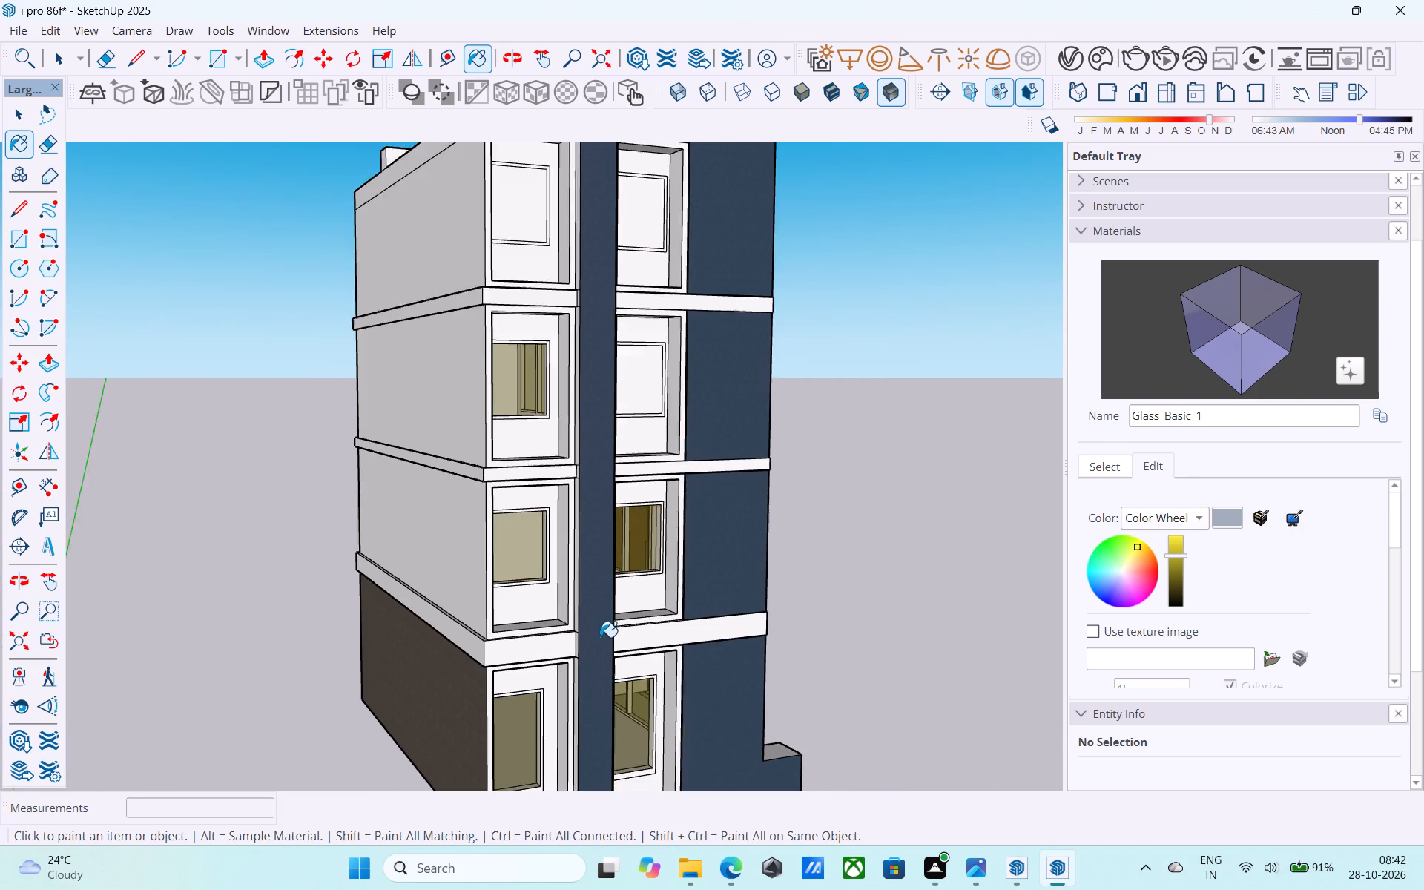
scroll(600, 637, "down", 2)
middle_click_drag(601, 639, 566, 666)
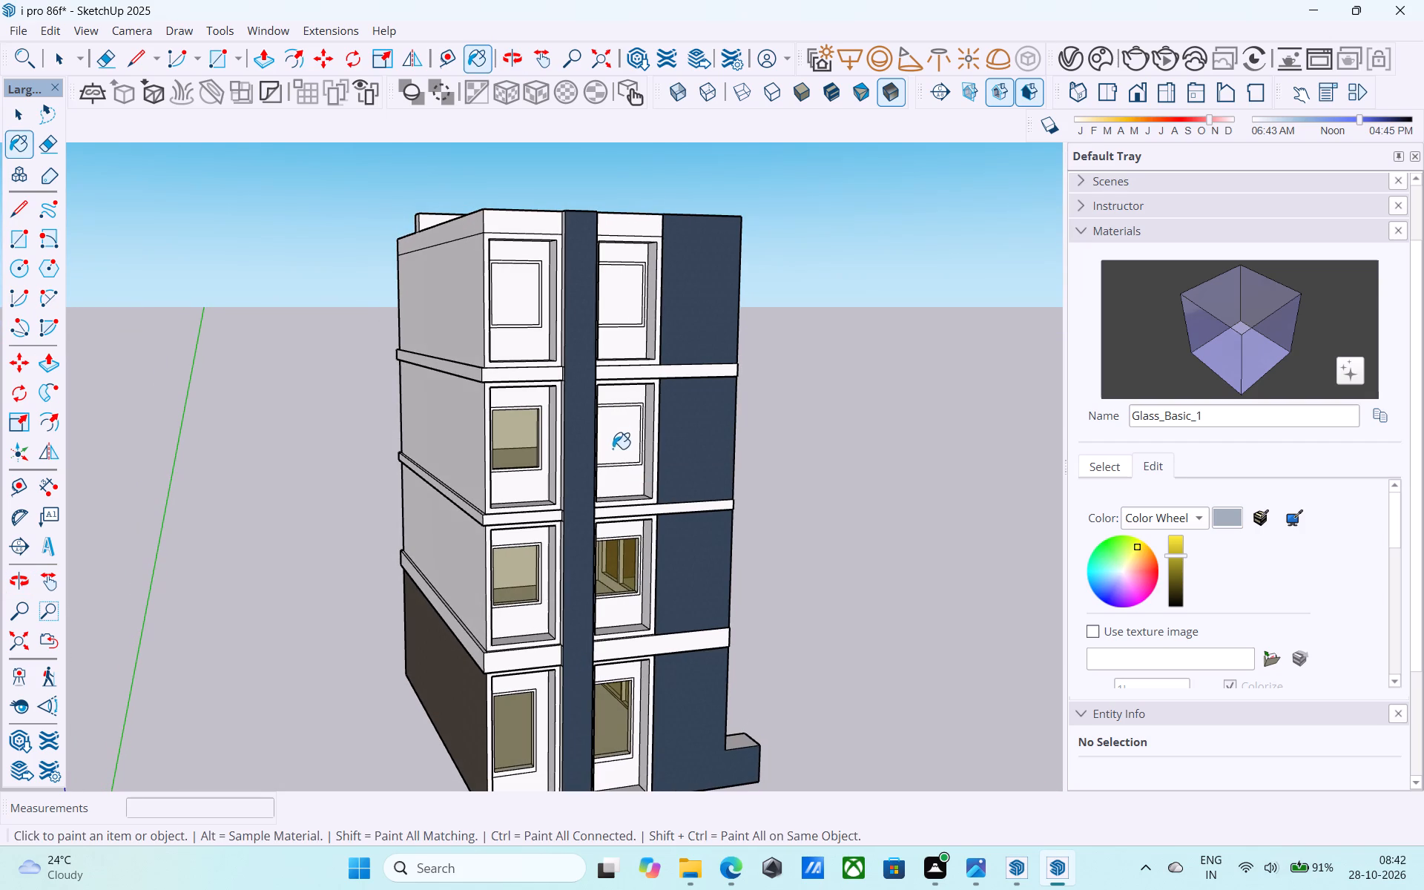
left_click(610, 440)
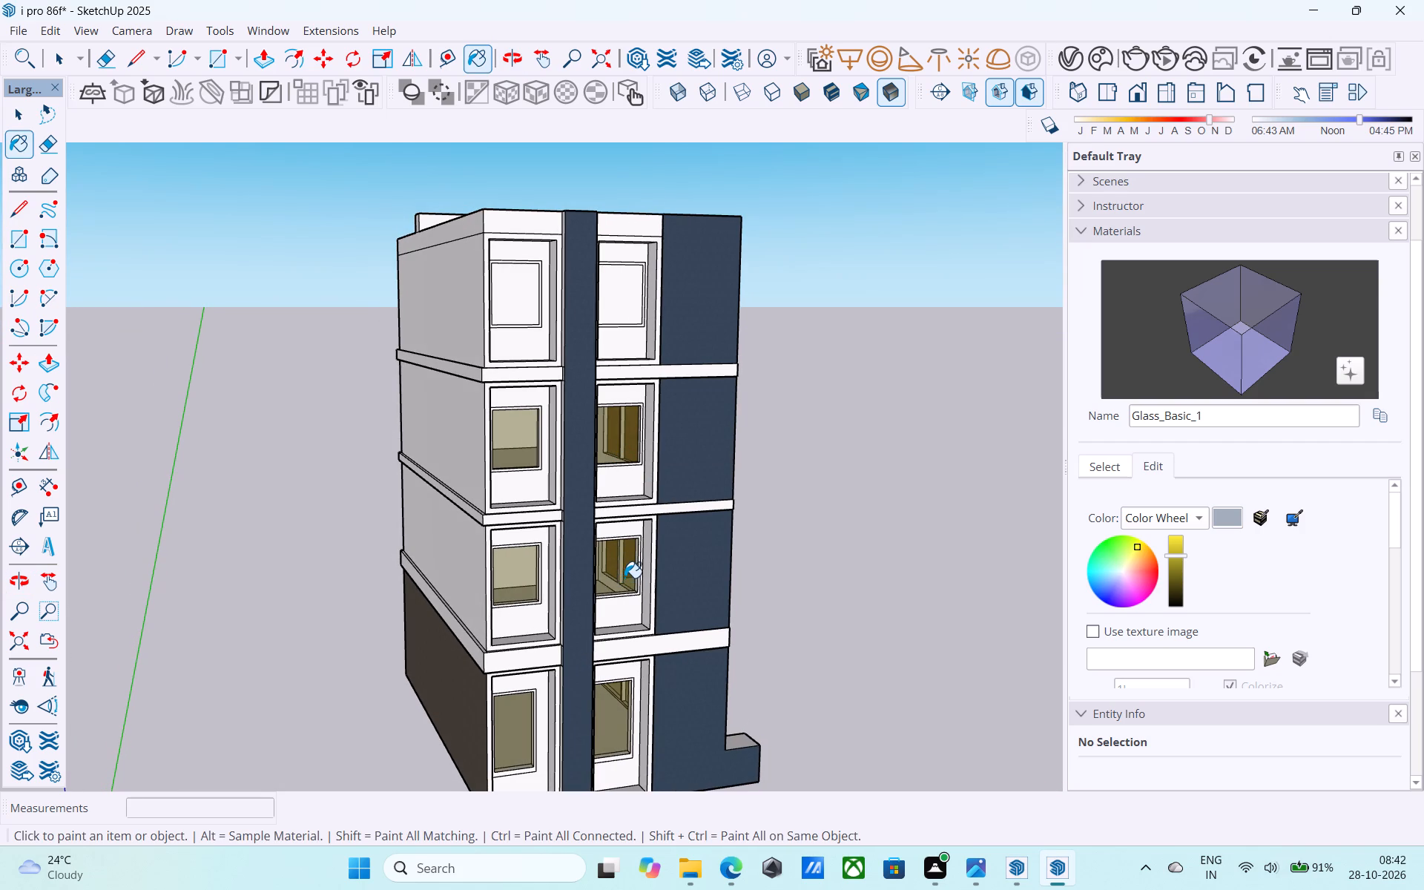
scroll(626, 576, "down", 5)
middle_click_drag(626, 576, 603, 556)
scroll(597, 415, "up", 6)
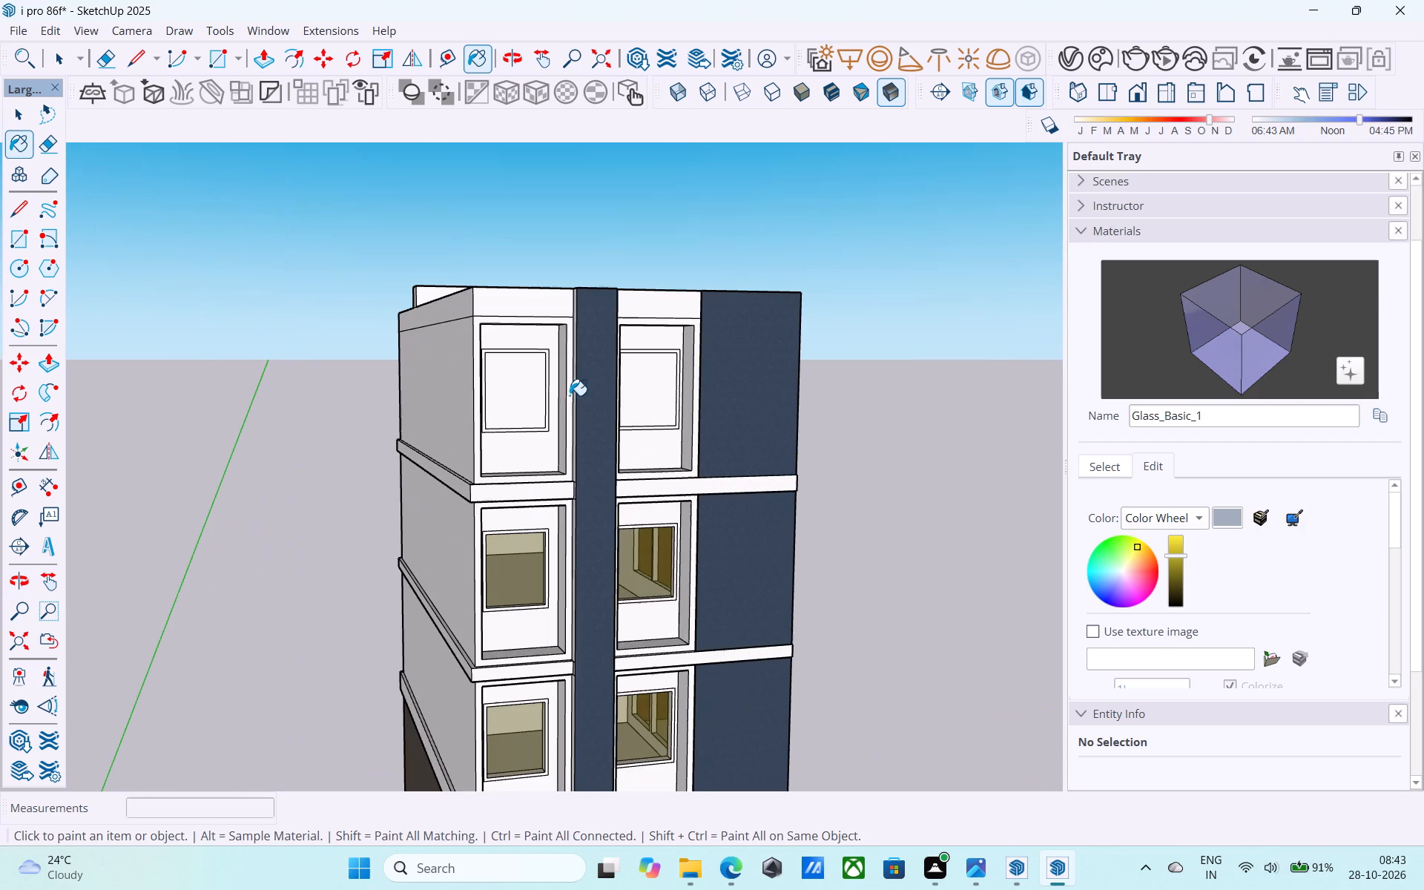
scroll(570, 395, "up", 1)
left_click(535, 393)
left_click(639, 386)
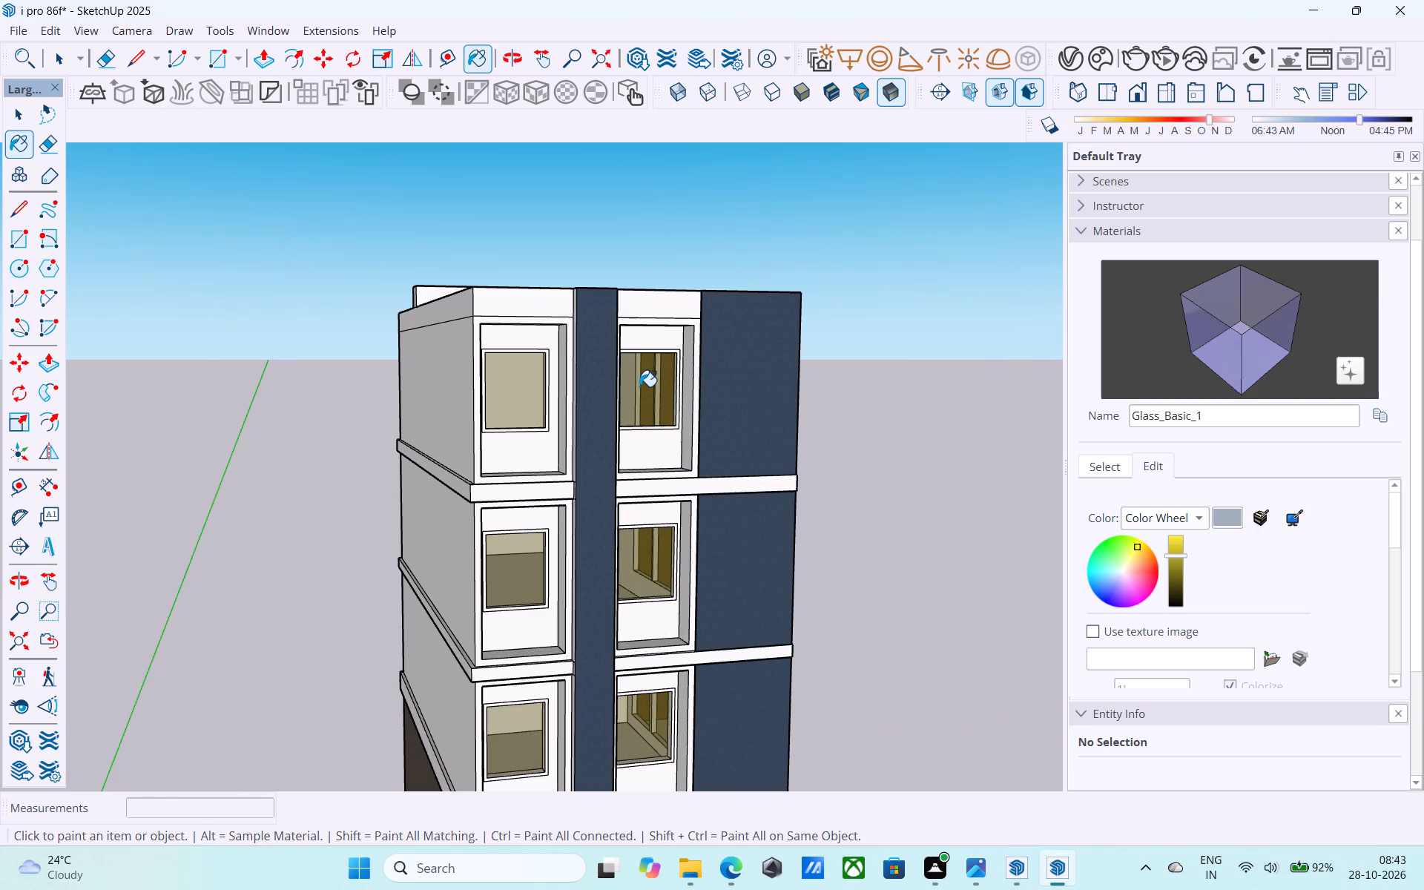
Paint the ceiling and end-wall-side reveal of the top-floor window recess beside the end wall with Wood_Veneer_15_1K.
middle_click_drag(637, 389, 279, 315)
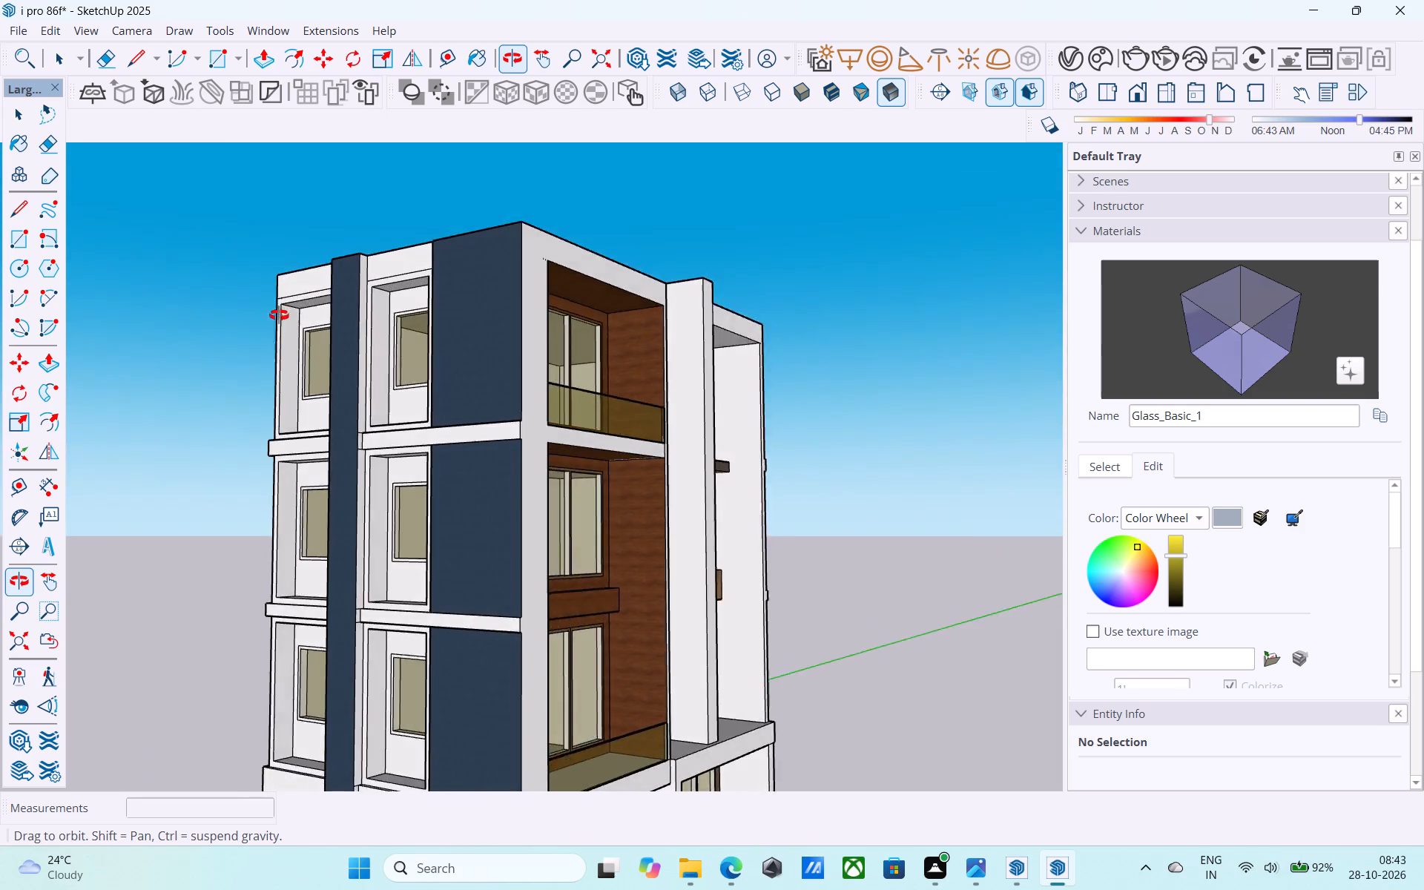
middle_click_drag(279, 315, 322, 294)
scroll(317, 298, "up", 1)
scroll(326, 296, "down", 6)
middle_click_drag(466, 343, 539, 350)
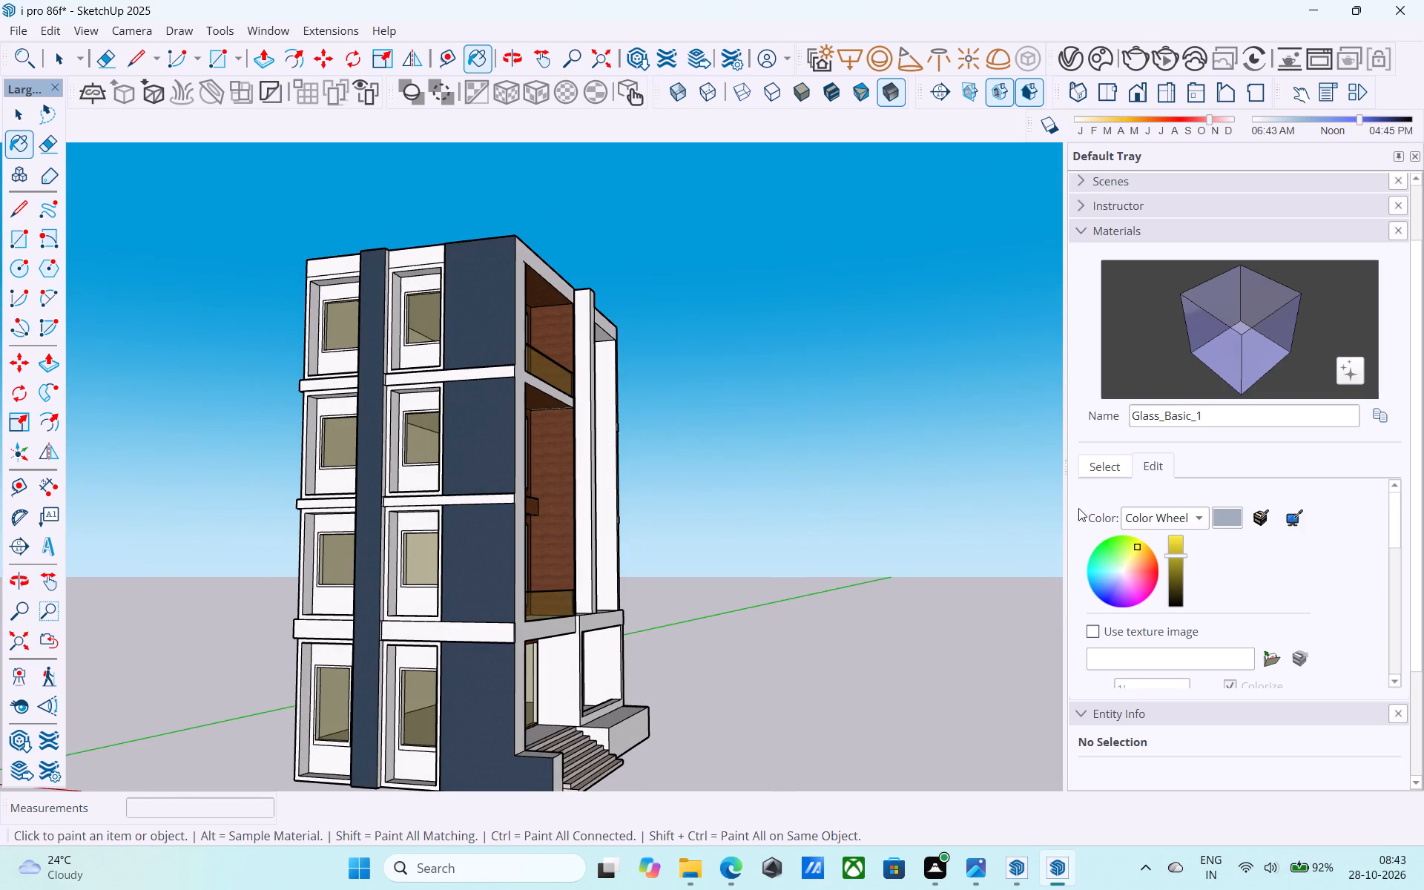
left_click(1107, 472)
left_click(1182, 492)
left_click(1192, 642)
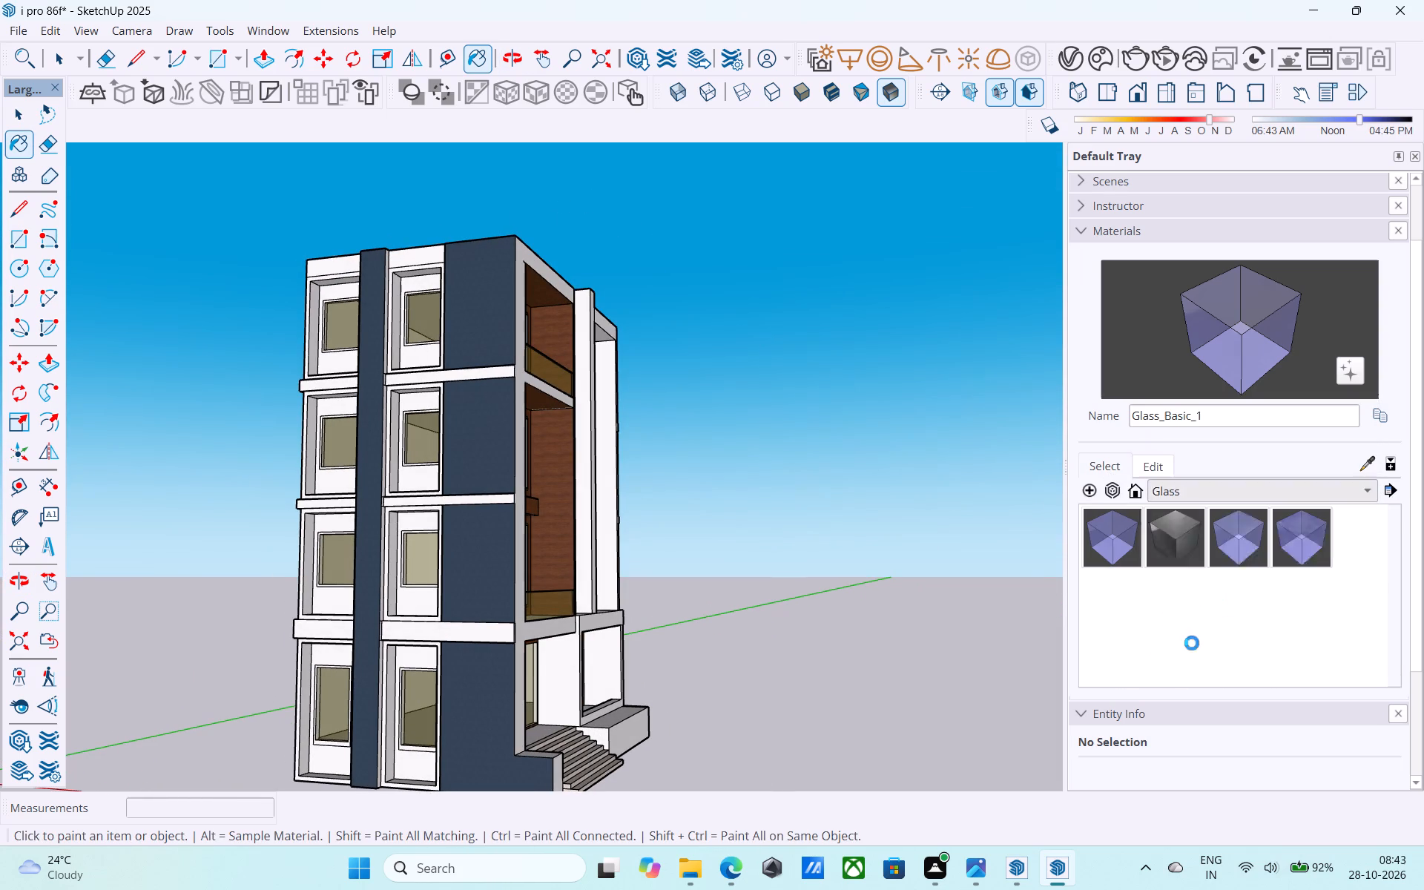
left_click(1182, 610)
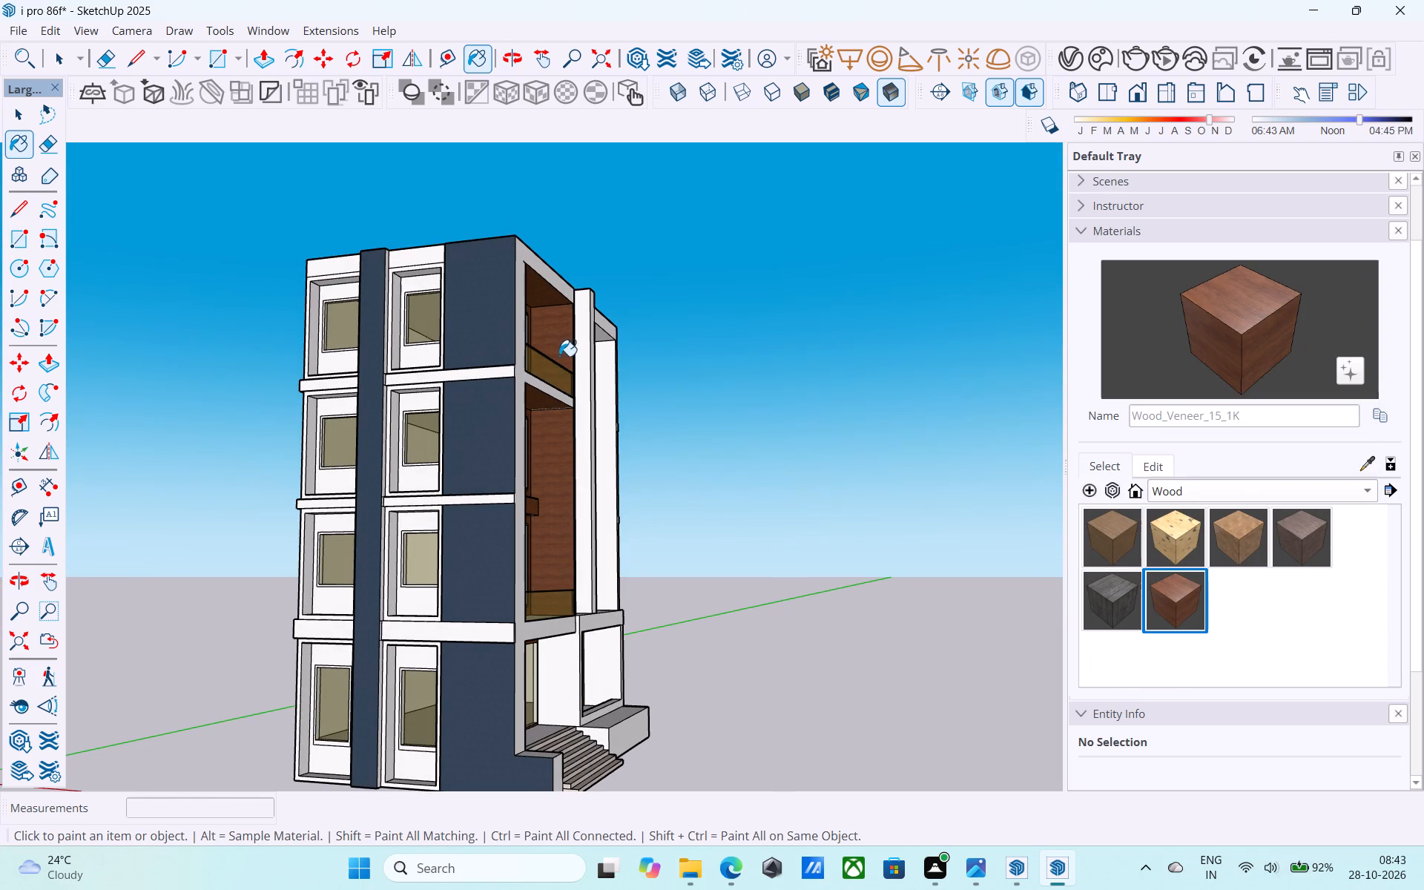
middle_click_drag(542, 346, 497, 337)
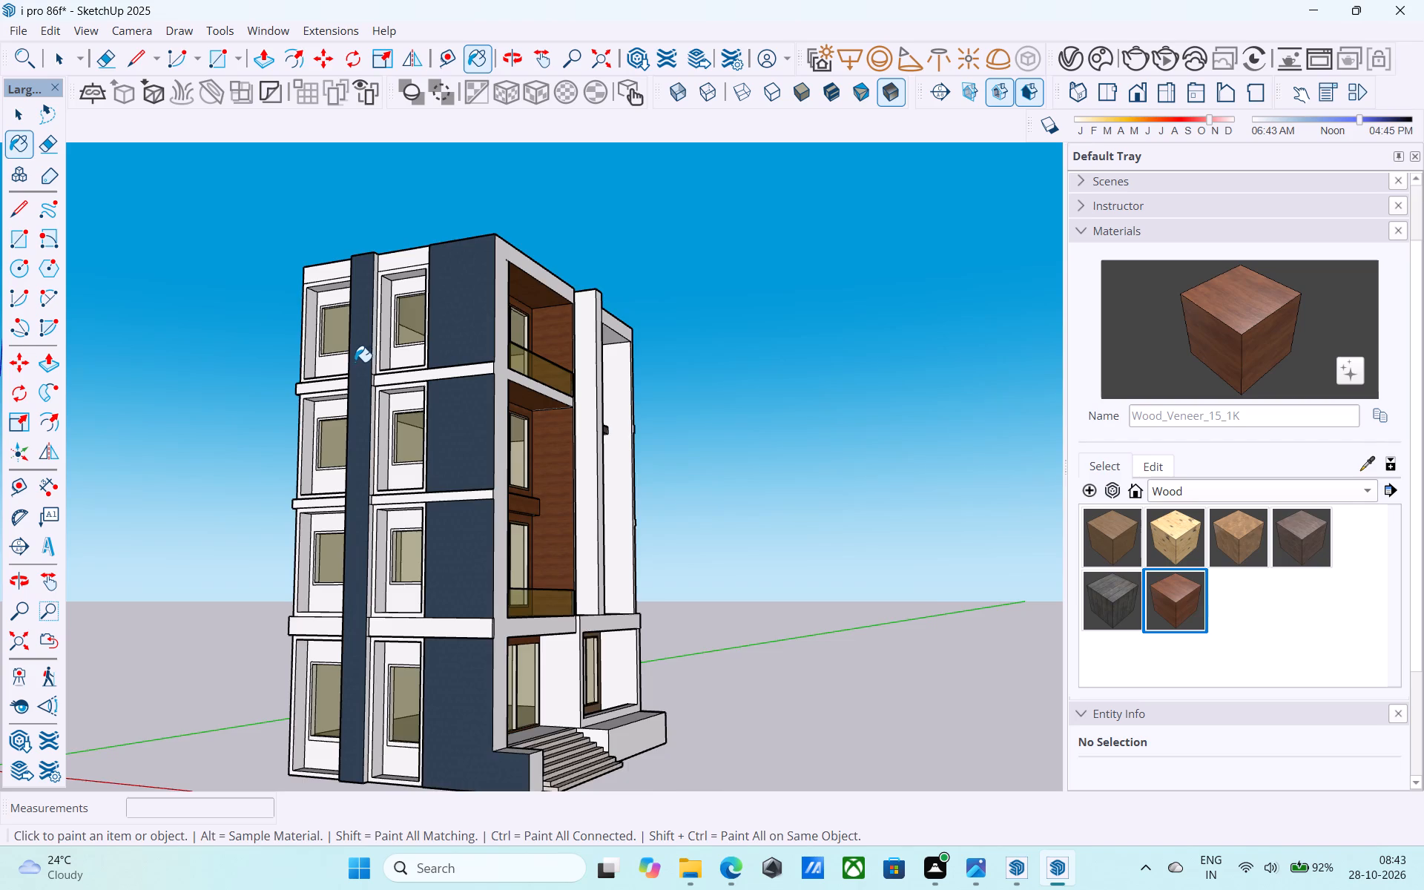
scroll(355, 362, "up", 3)
middle_click_drag(309, 333, 266, 261)
scroll(265, 257, "up", 9)
left_click(324, 298)
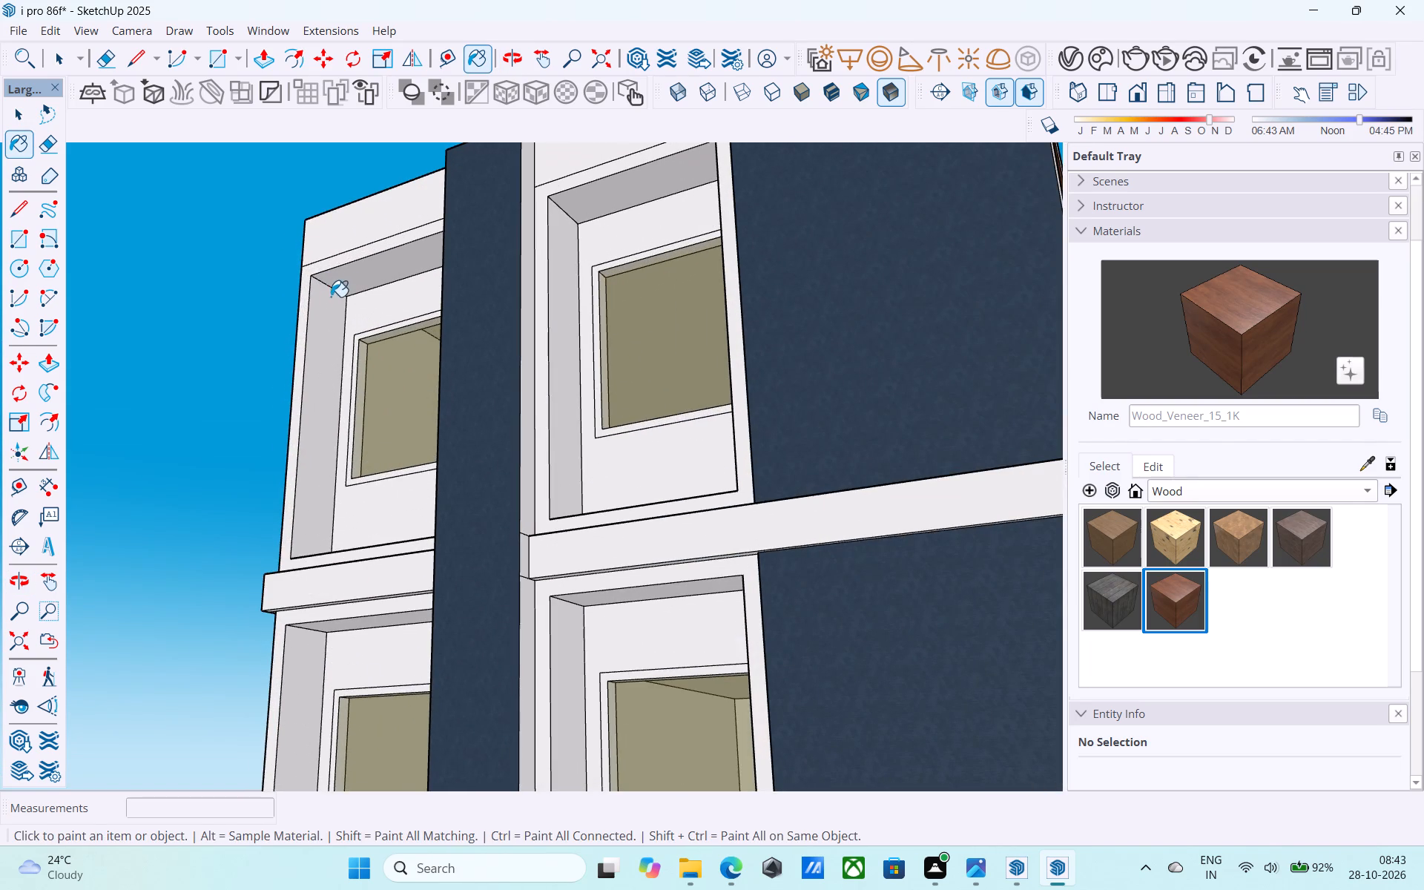
left_click(347, 282)
Apply Wood_Veneer_15_1K to the ceiling and both sides of the other top-floor recess, and to the end-wall recess's pillar-side reveal.
scroll(300, 311, "down", 4)
middle_click_drag(300, 311, 386, 255)
left_click(592, 215)
middle_click_drag(576, 234, 534, 246)
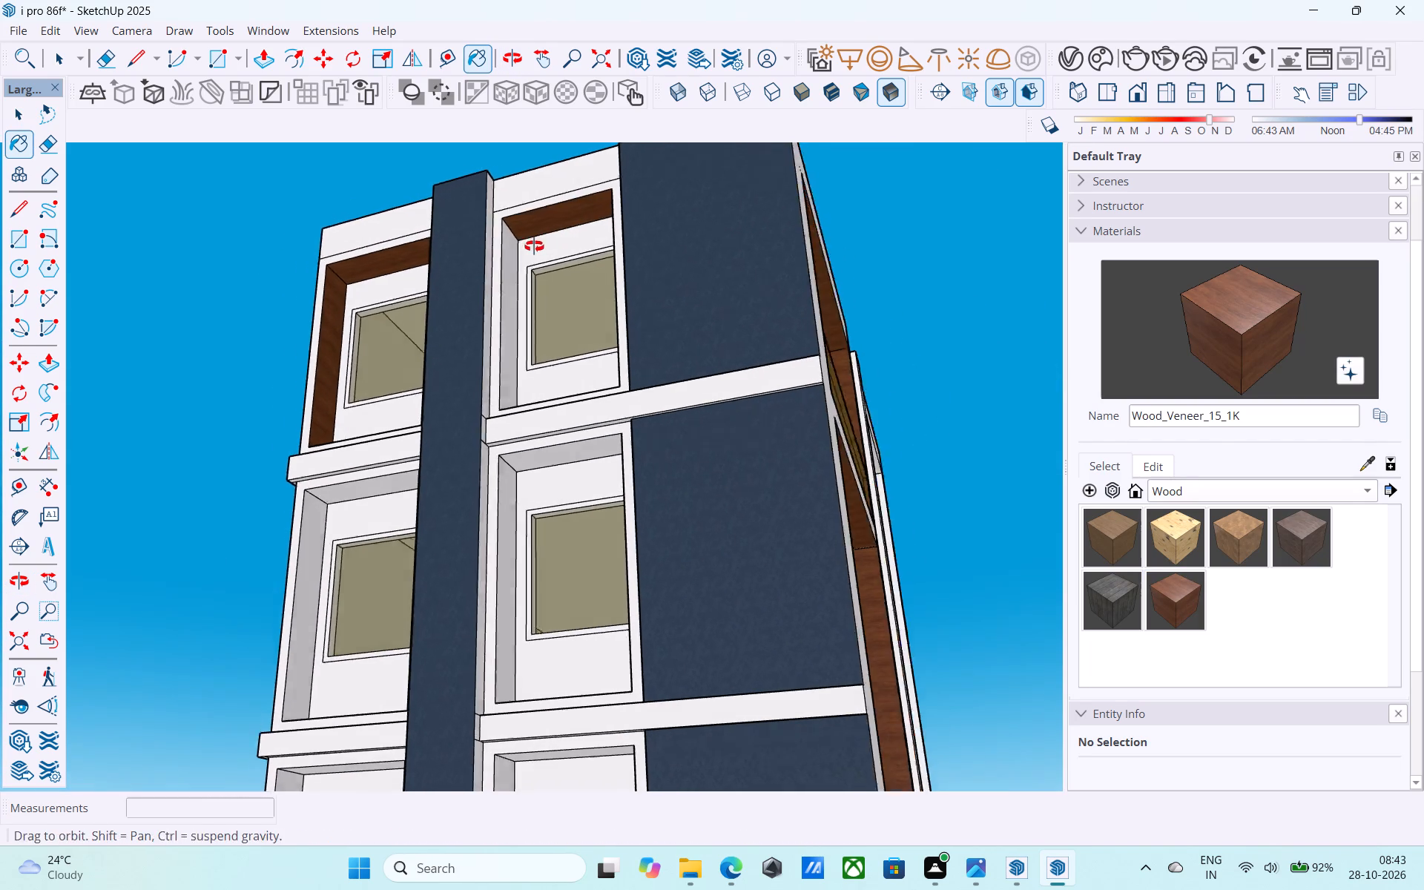
middle_click_drag(534, 246, 499, 262)
left_click(475, 266)
middle_click_drag(475, 266, 829, 267)
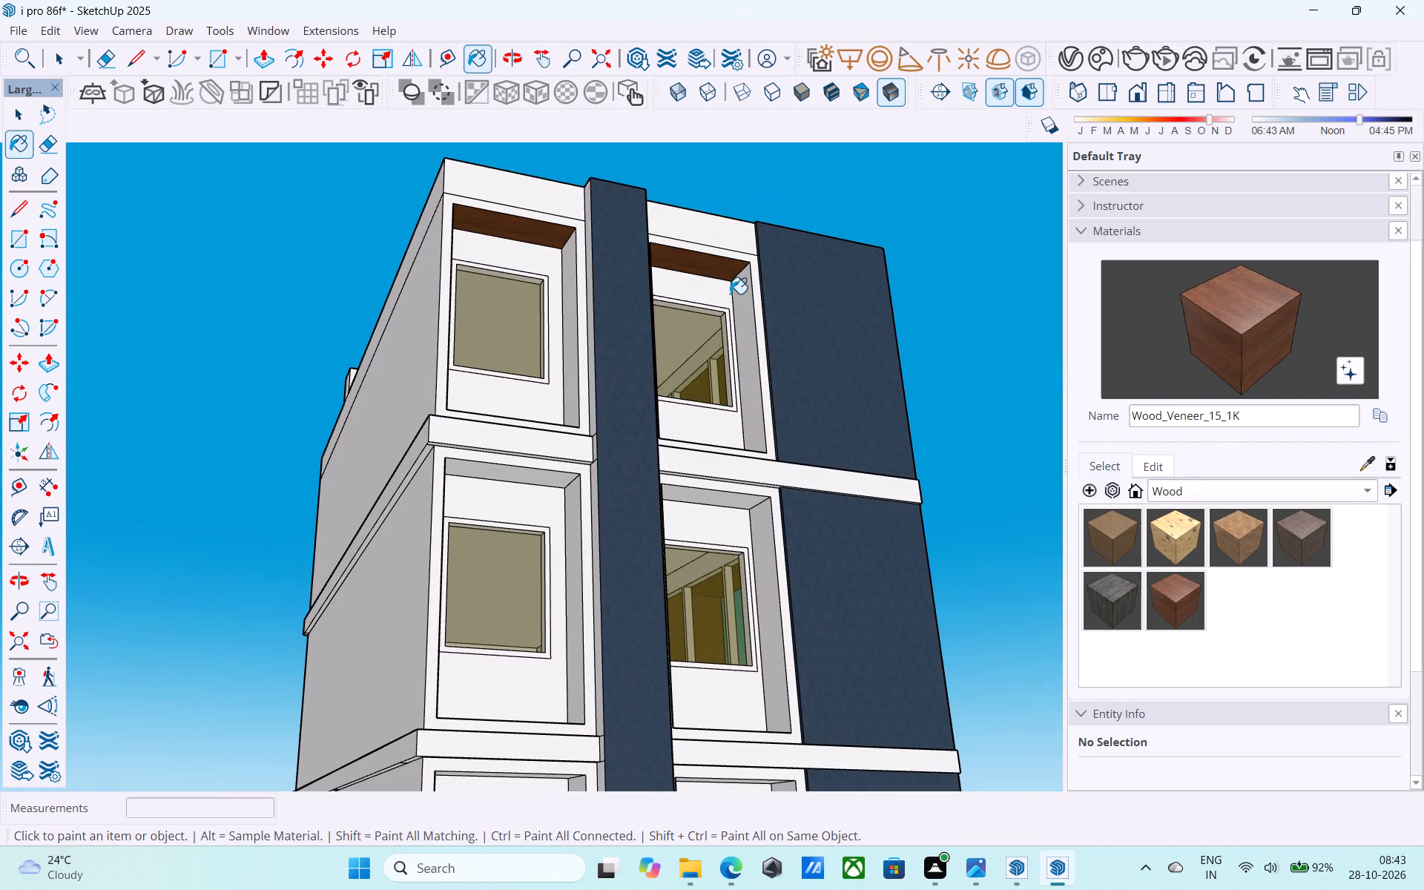
left_click(746, 305)
middle_click(601, 315)
left_click(574, 284)
One floor below the top, veneer the end-wall recess's ceiling and both sides, plus the other recess's ceiling and blue-wall-side reveal.
scroll(565, 196, "down", 5)
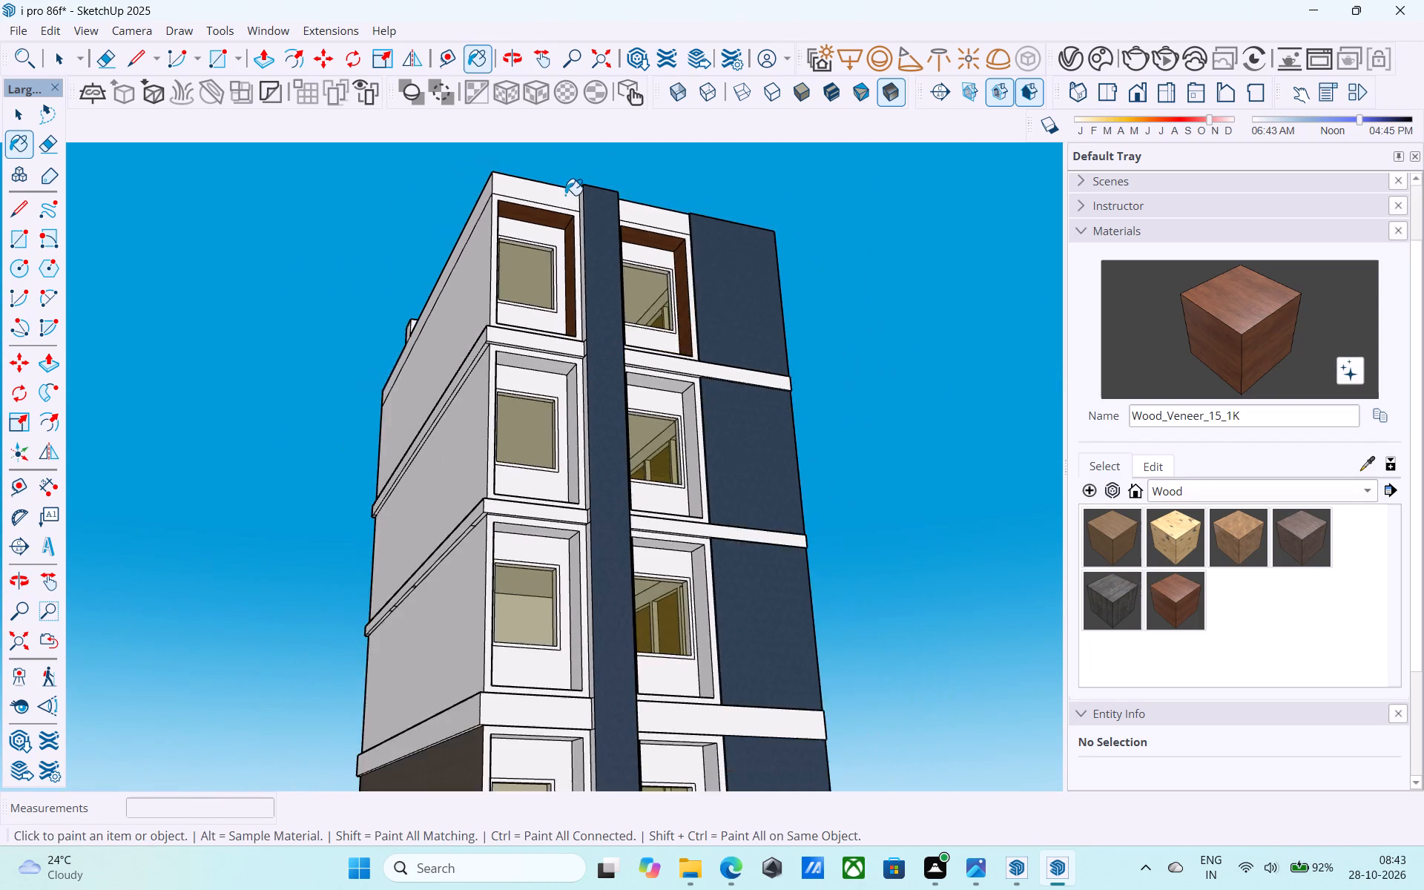
scroll(565, 195, "down", 3)
middle_click_drag(605, 298, 382, 324)
scroll(390, 376, "up", 6)
left_click(431, 335)
left_click(449, 315)
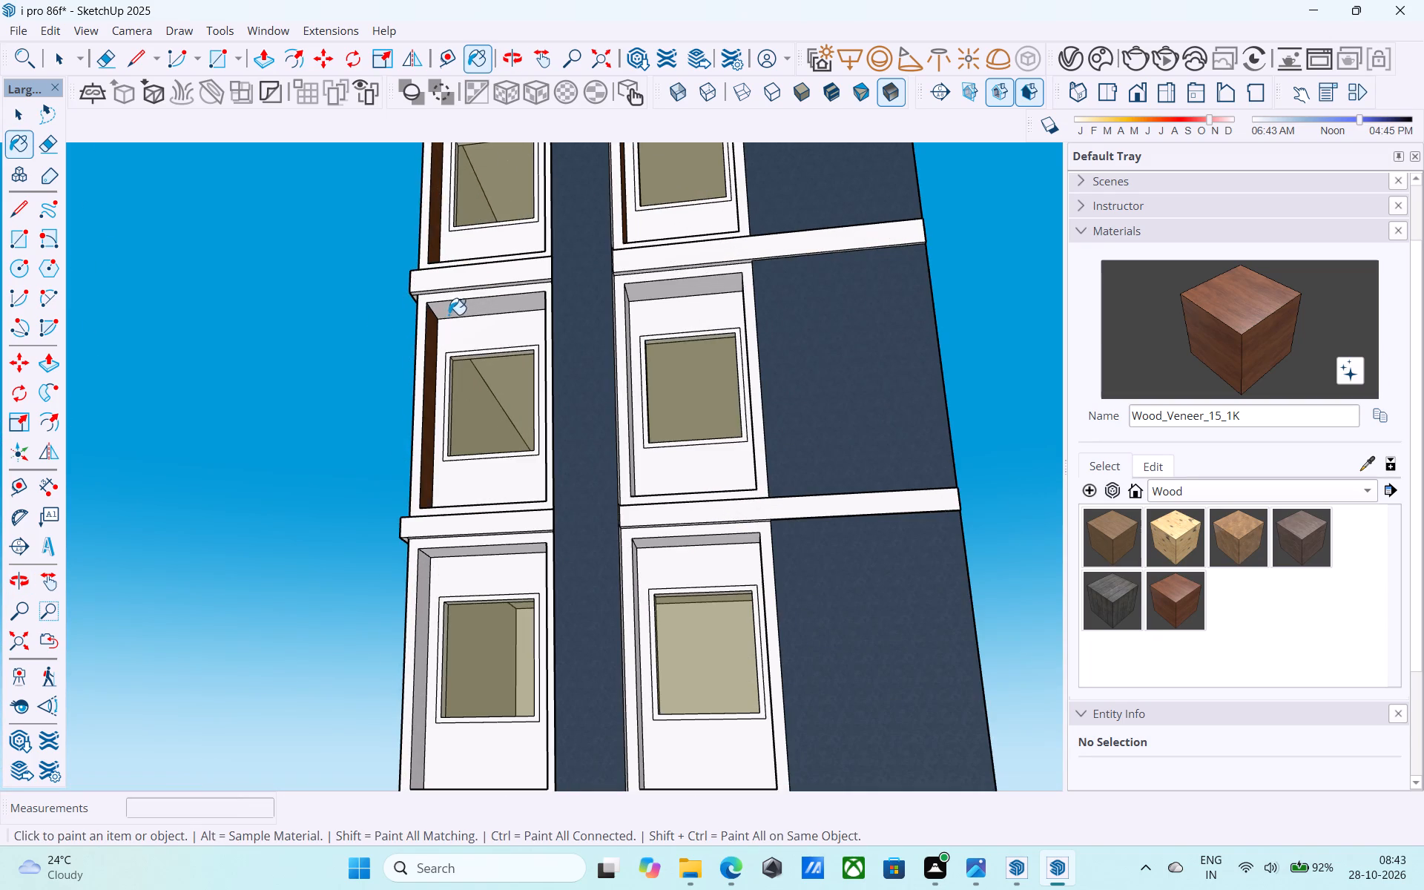
left_click(676, 291)
scroll(669, 304, "up", 1)
middle_click_drag(670, 306, 946, 302)
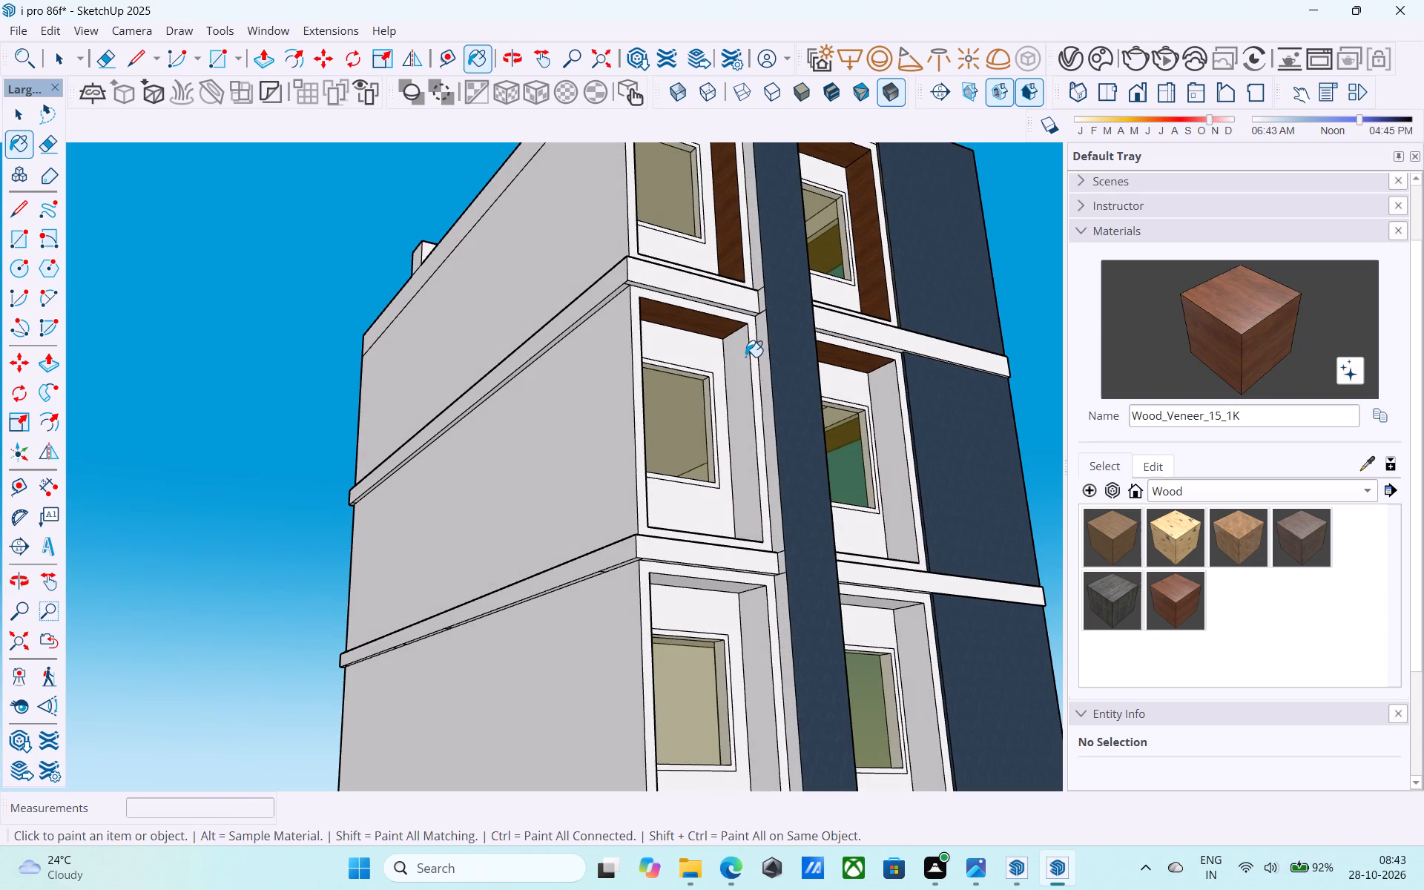
left_click(745, 357)
left_click(886, 398)
Two floors below the top, paint both recesses' ceilings and the side reveals farther from the end wall with Wood_Veneer_15_1K.
scroll(733, 335, "down", 11)
middle_click_drag(692, 461, 705, 434)
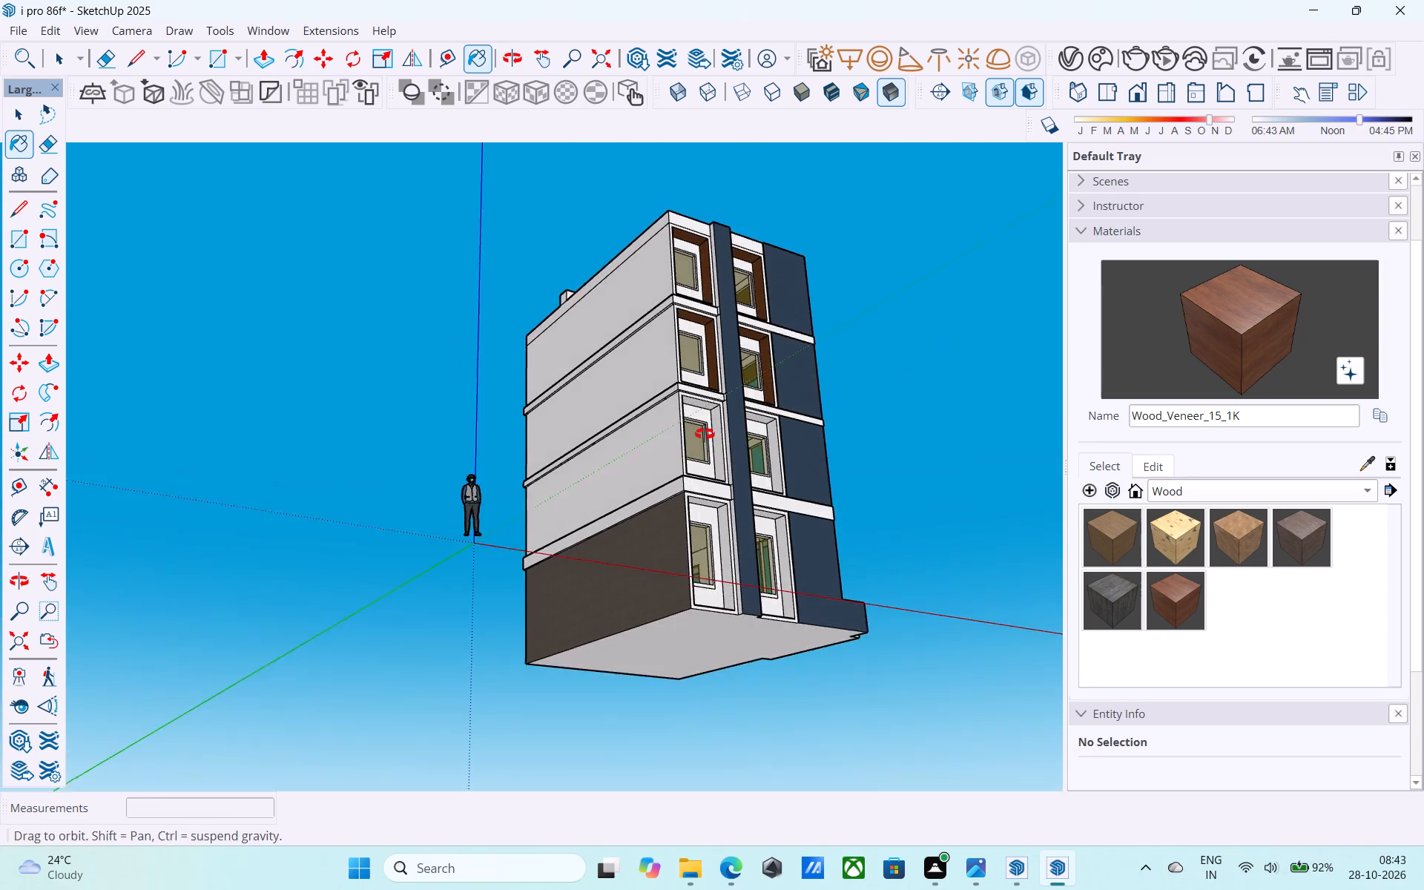
middle_click_drag(705, 434, 705, 432)
scroll(707, 432, "up", 8)
left_click(725, 423)
left_click(708, 370)
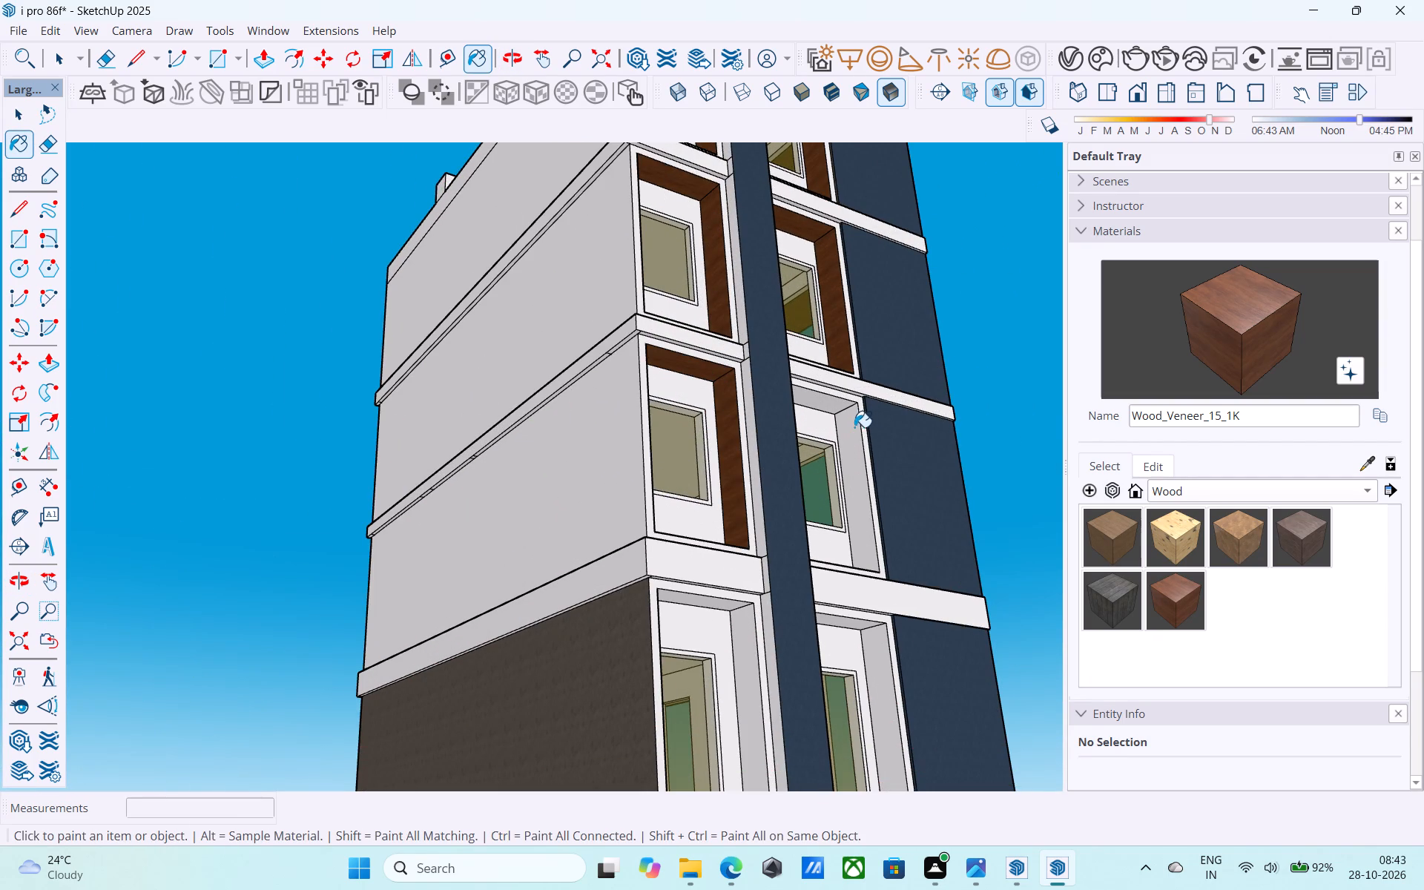
left_click(852, 427)
left_click(823, 403)
Paint both ground-floor window recesses' ceilings and the side reveals farther from the plain end wall with Wood_Veneer_15_1K.
scroll(756, 290, "down", 5)
scroll(764, 506, "up", 7)
left_click(740, 509)
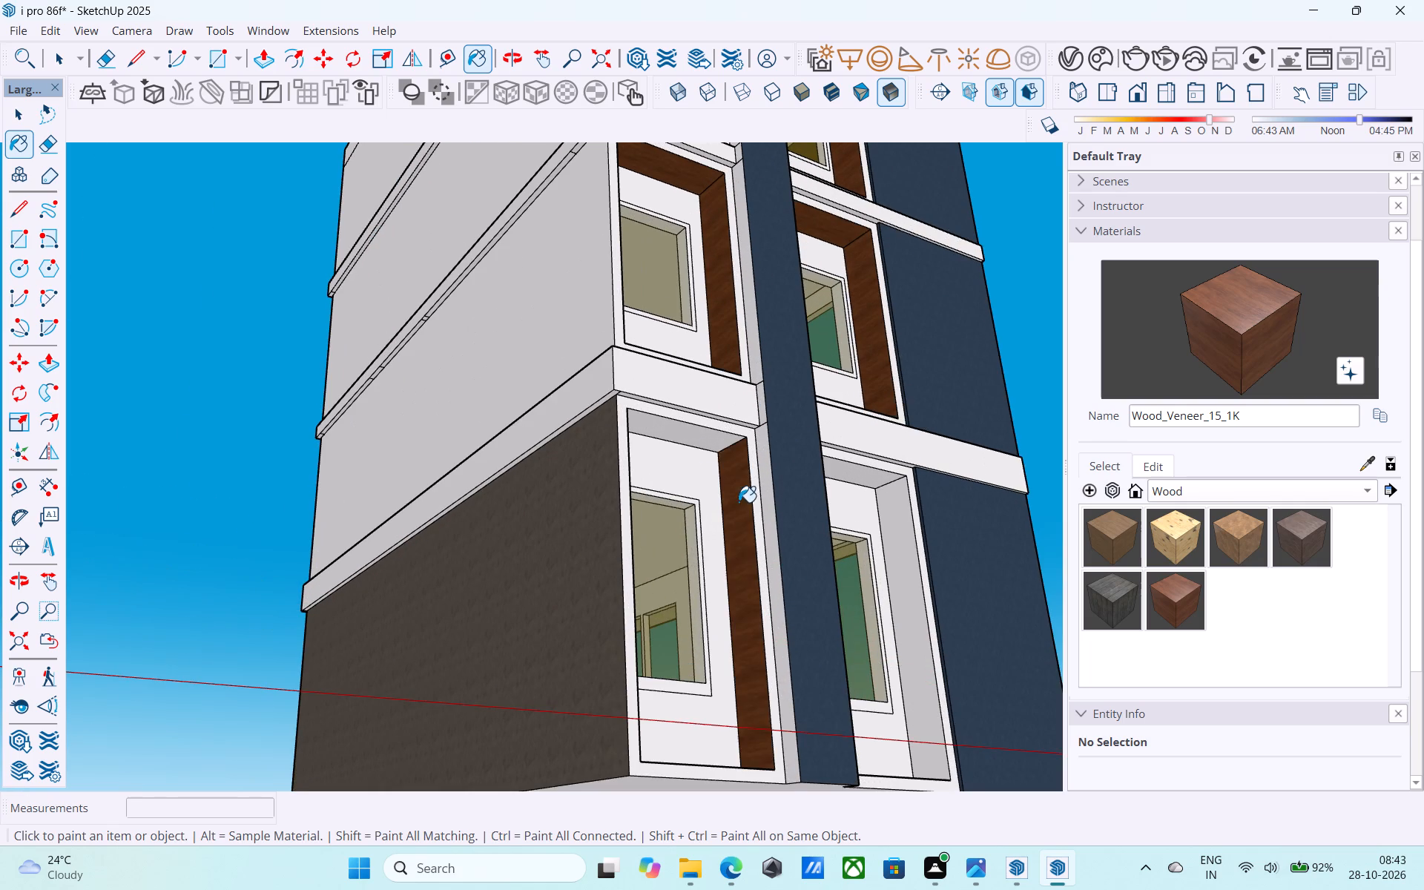
left_click(691, 443)
left_click(851, 469)
left_click(885, 523)
Paint the remaining side reveals of both columns' window recesses on the ground floor and the floor above with Wood_Veneer_15_1K.
scroll(882, 515, "down", 4)
middle_click_drag(882, 515, 403, 581)
left_click(369, 351)
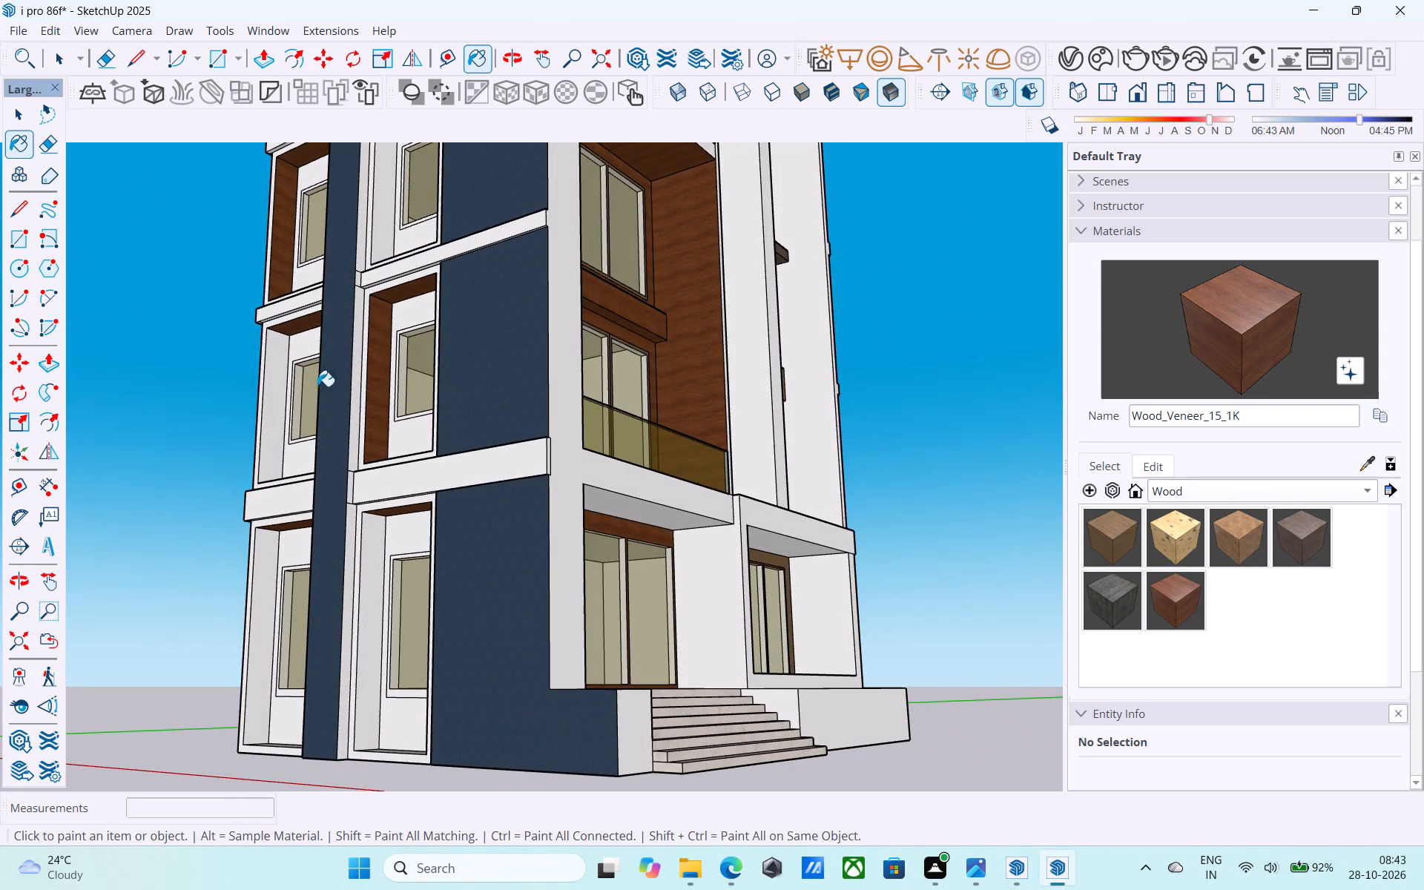
left_click(269, 394)
left_click(266, 582)
left_click(373, 590)
scroll(380, 550, "down", 1)
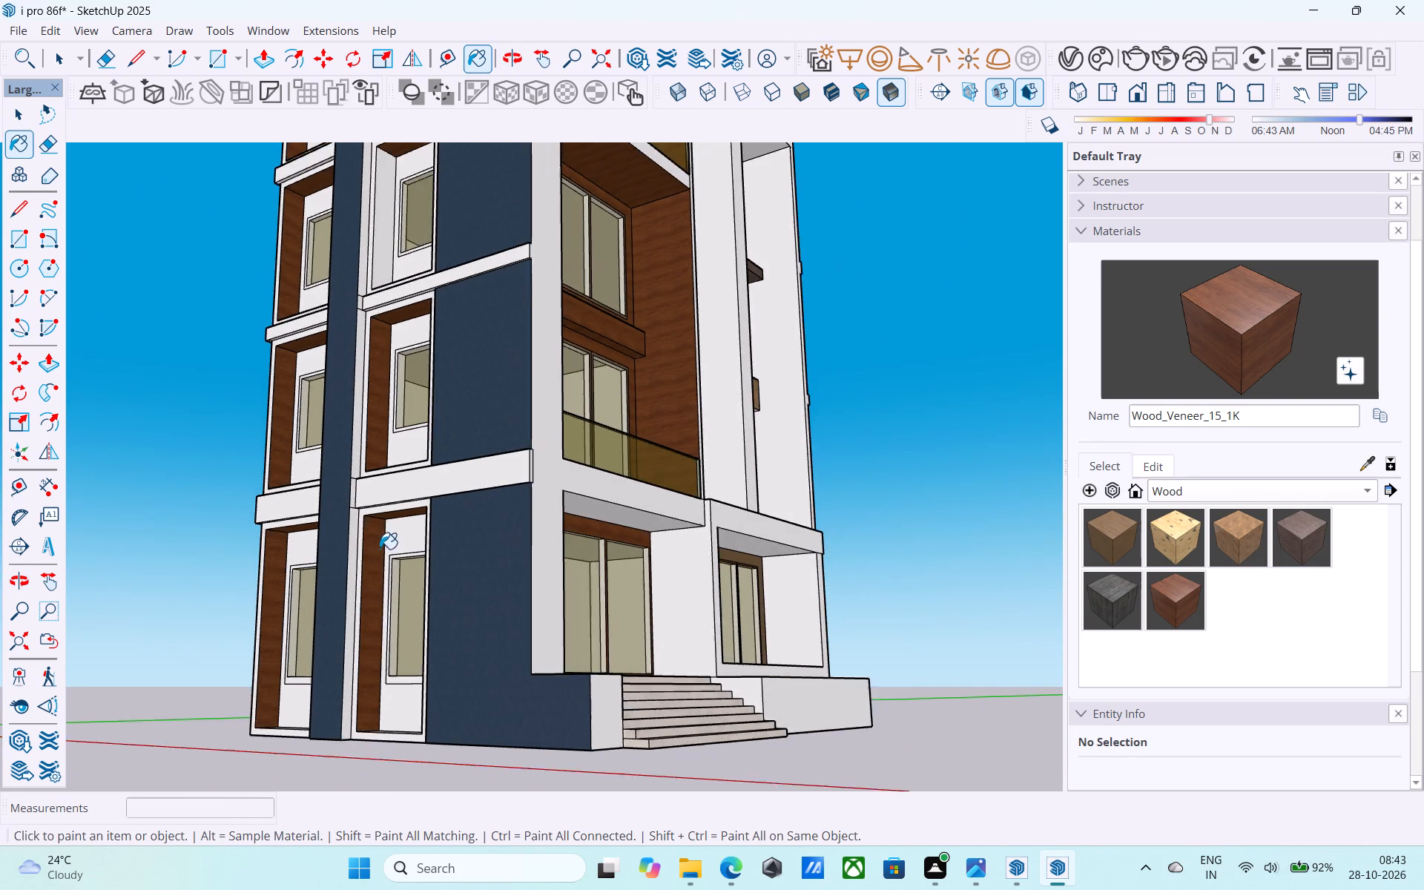
Paint the remaining side reveal of the recess beside the wide blue wall, one floor below the top, with Wood_Veneer_15_1K.
middle_click_drag(380, 549, 379, 576)
scroll(380, 549, "down", 2)
scroll(377, 254, "up", 3)
left_click(378, 261)
scroll(424, 720, "down", 5)
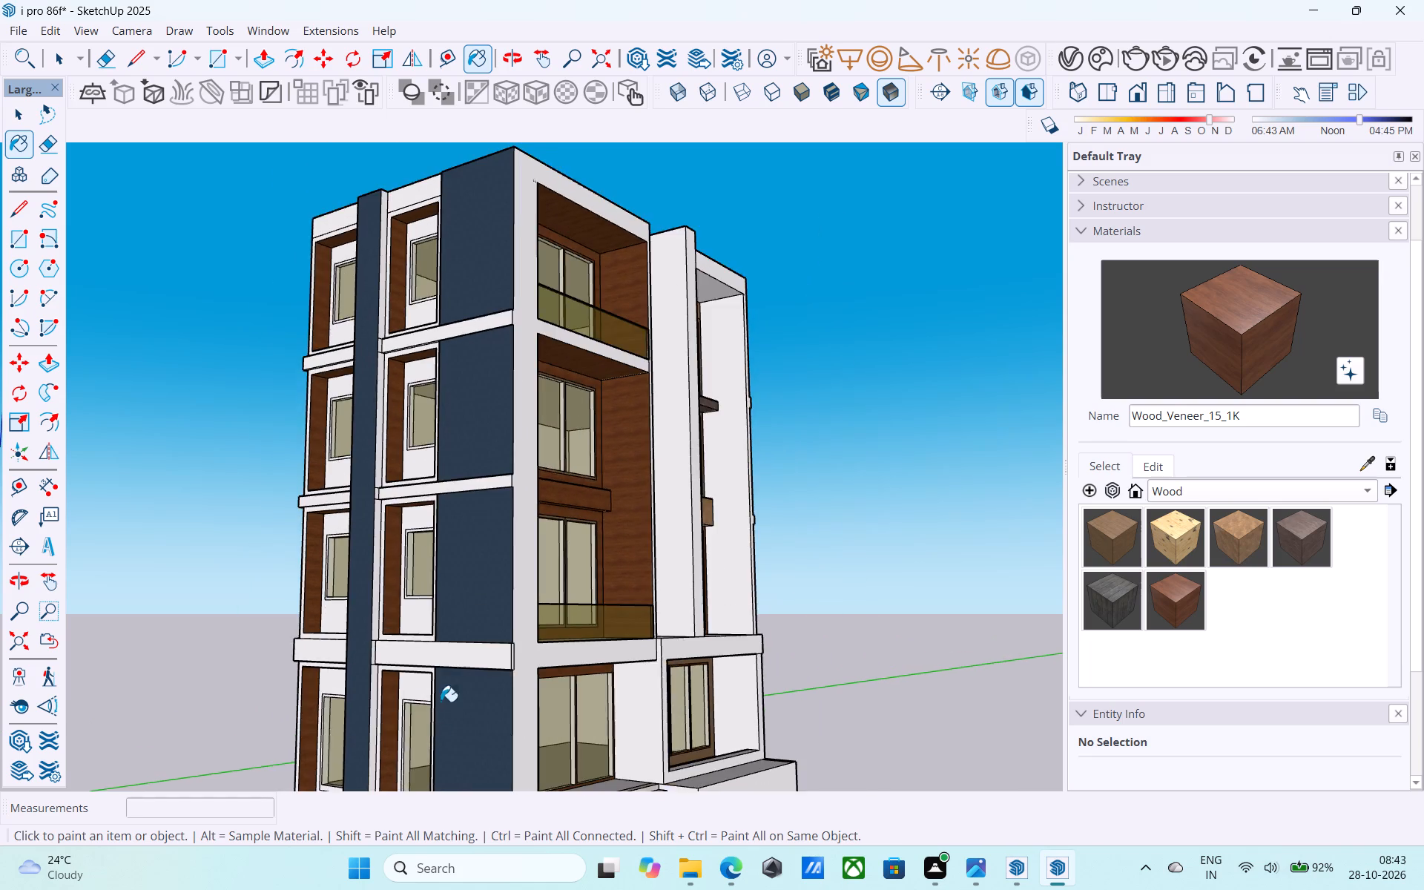
Inspect the side wall's two columns of window recesses from straight-on and oblique views.
scroll(441, 702, "down", 3)
middle_click_drag(442, 642, 505, 713)
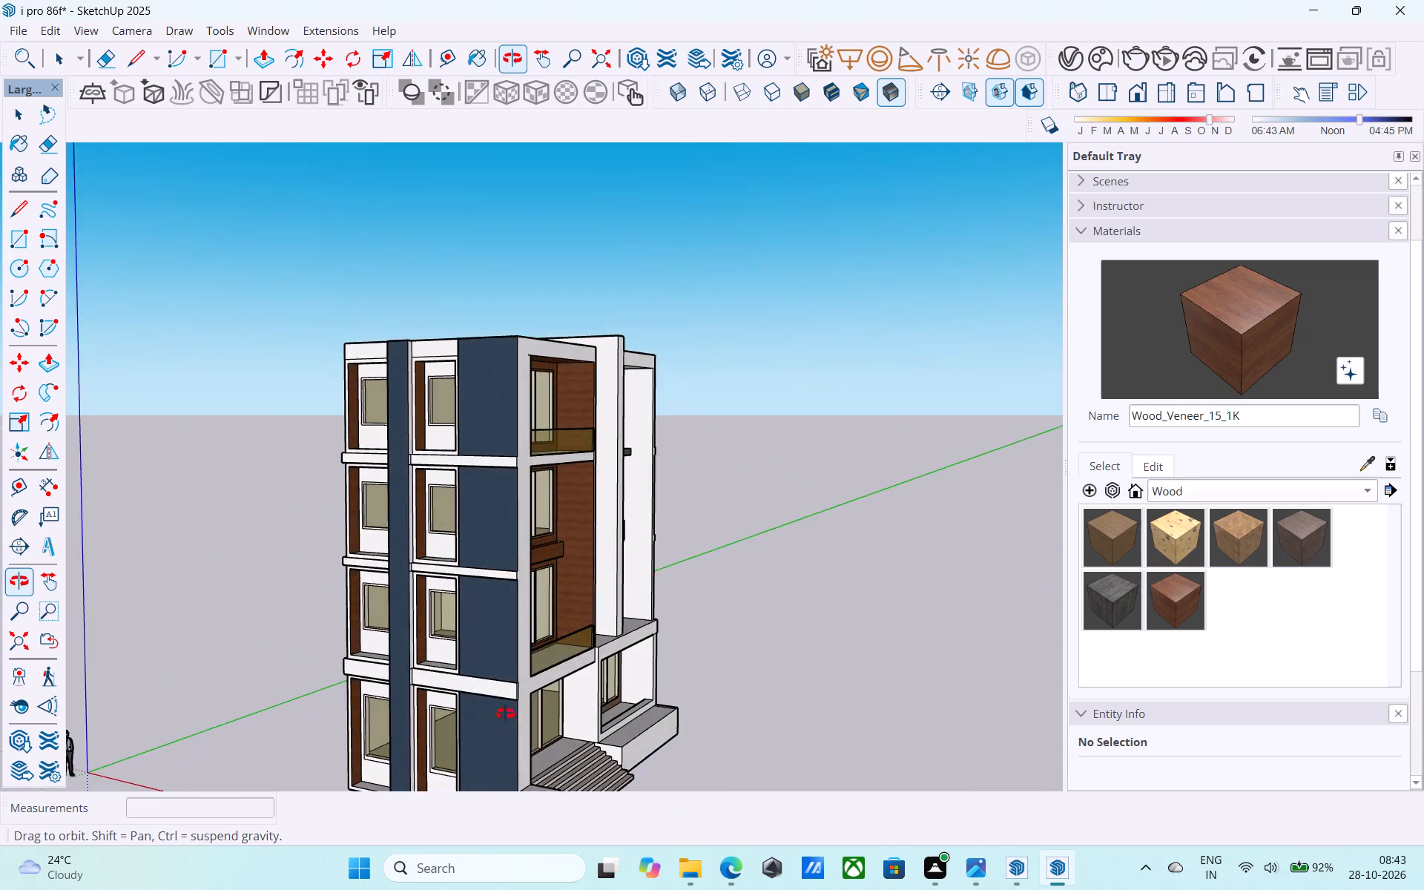
middle_click_drag(505, 713, 504, 713)
middle_click_drag(495, 702, 607, 596, "shift")
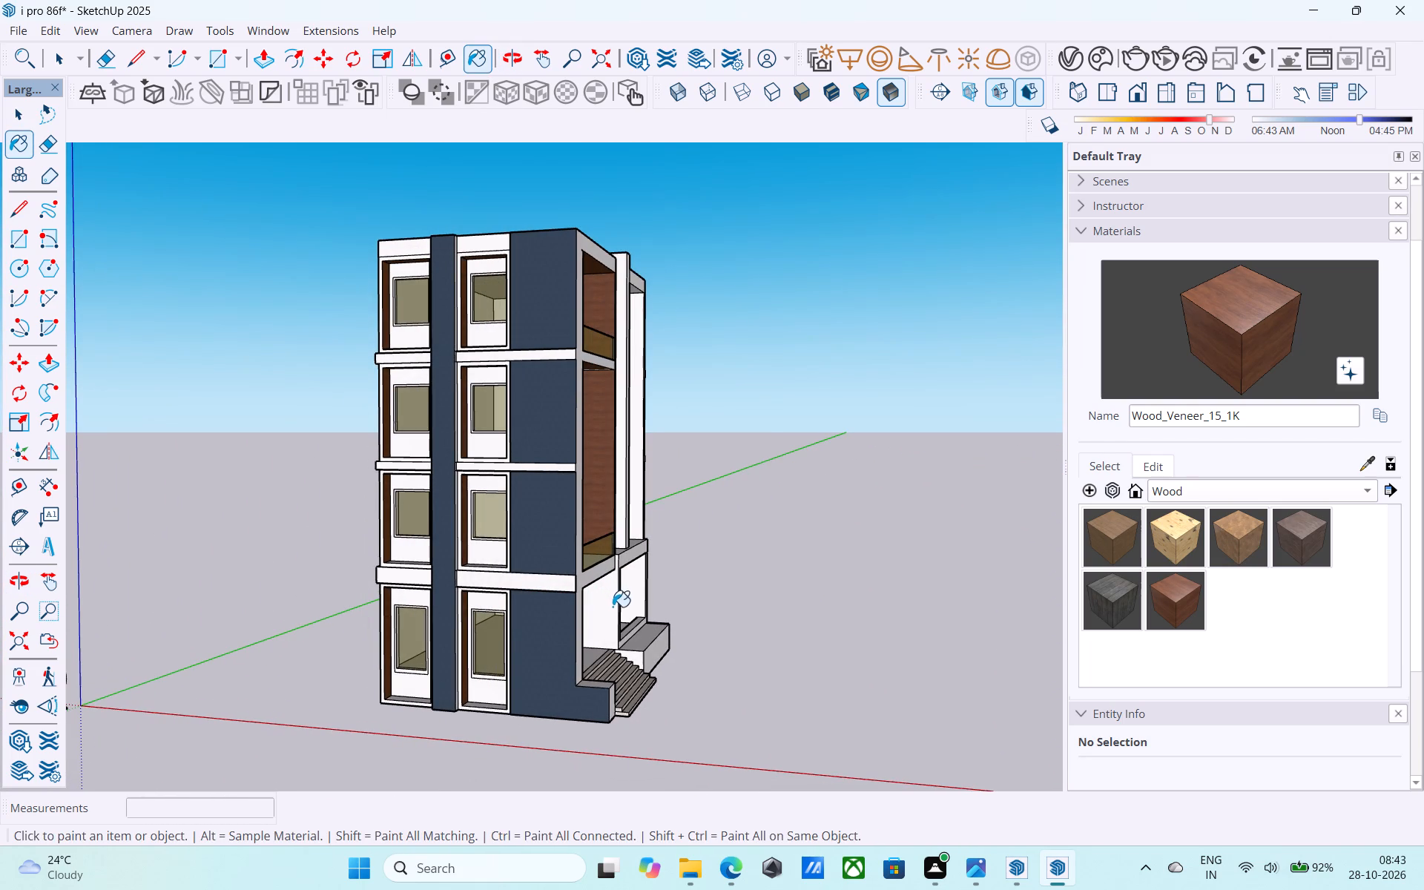
middle_click_drag(613, 607, 679, 583)
scroll(679, 579, "up", 1)
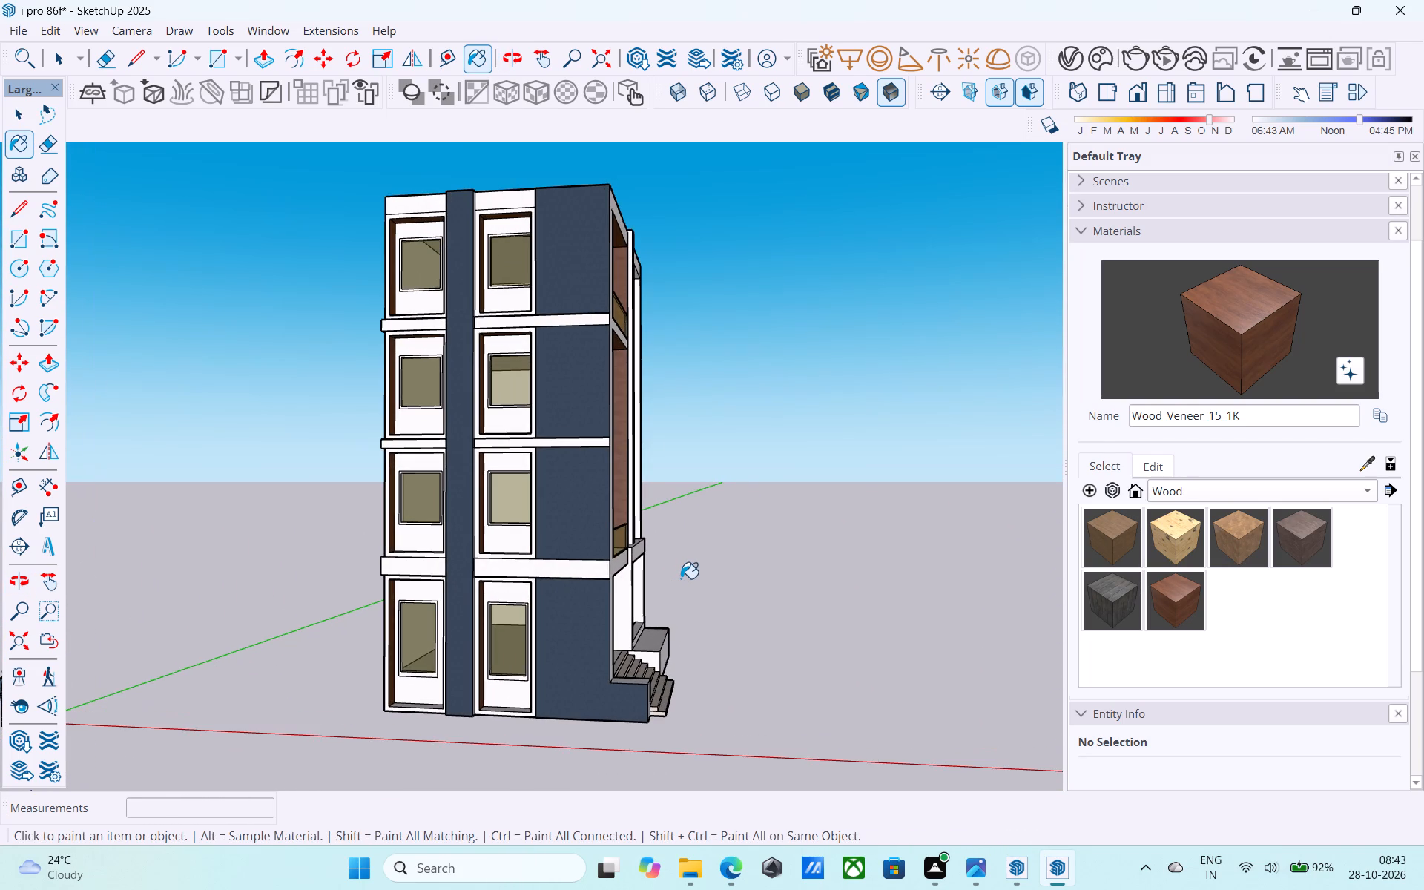
scroll(686, 573, "up", 3)
scroll(686, 573, "down", 3)
middle_click_drag(686, 573, 792, 559, "shift")
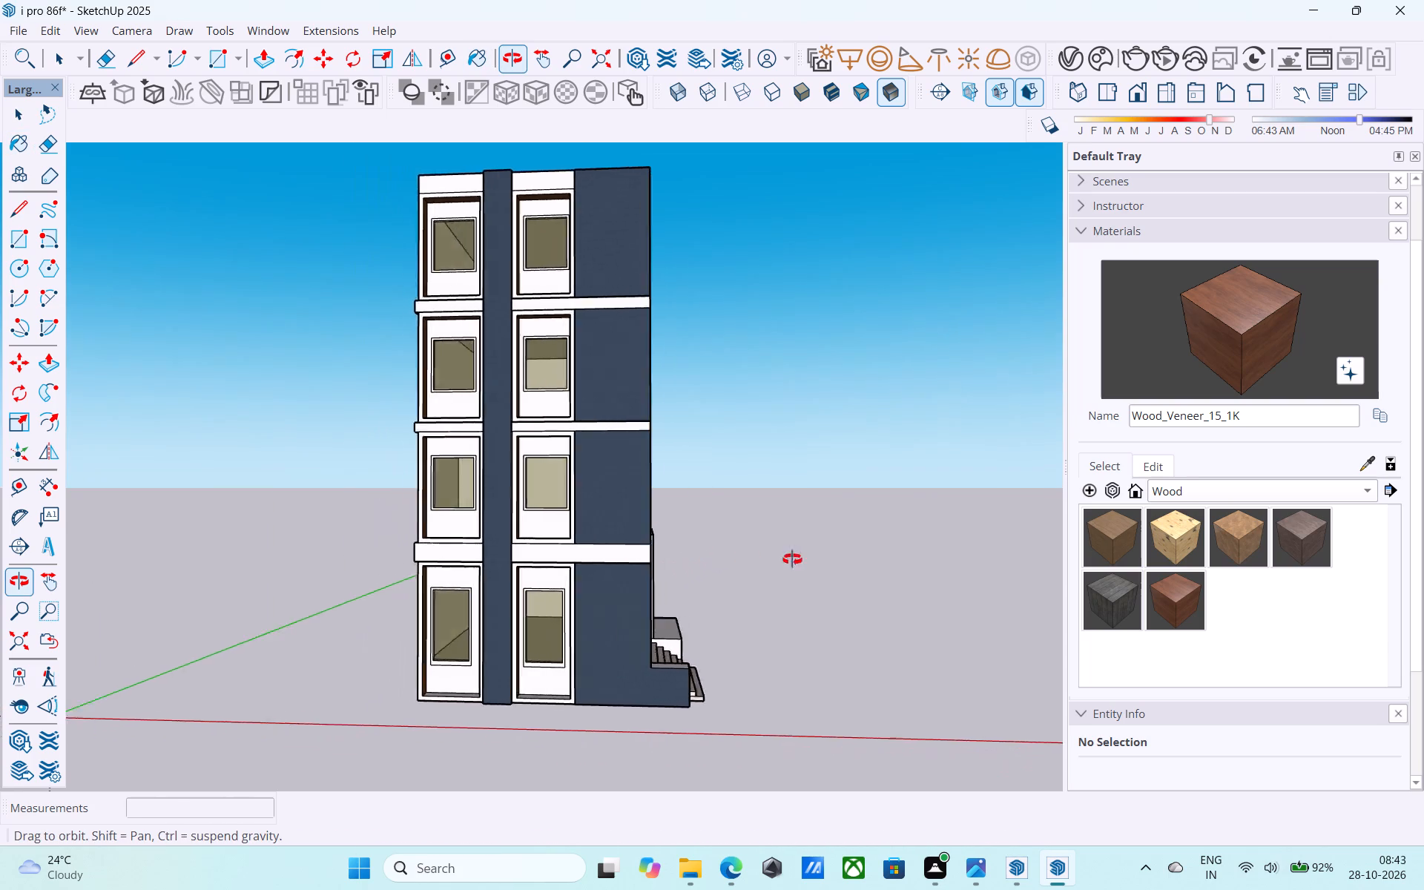
middle_click_drag(792, 559, 787, 580, "shift")
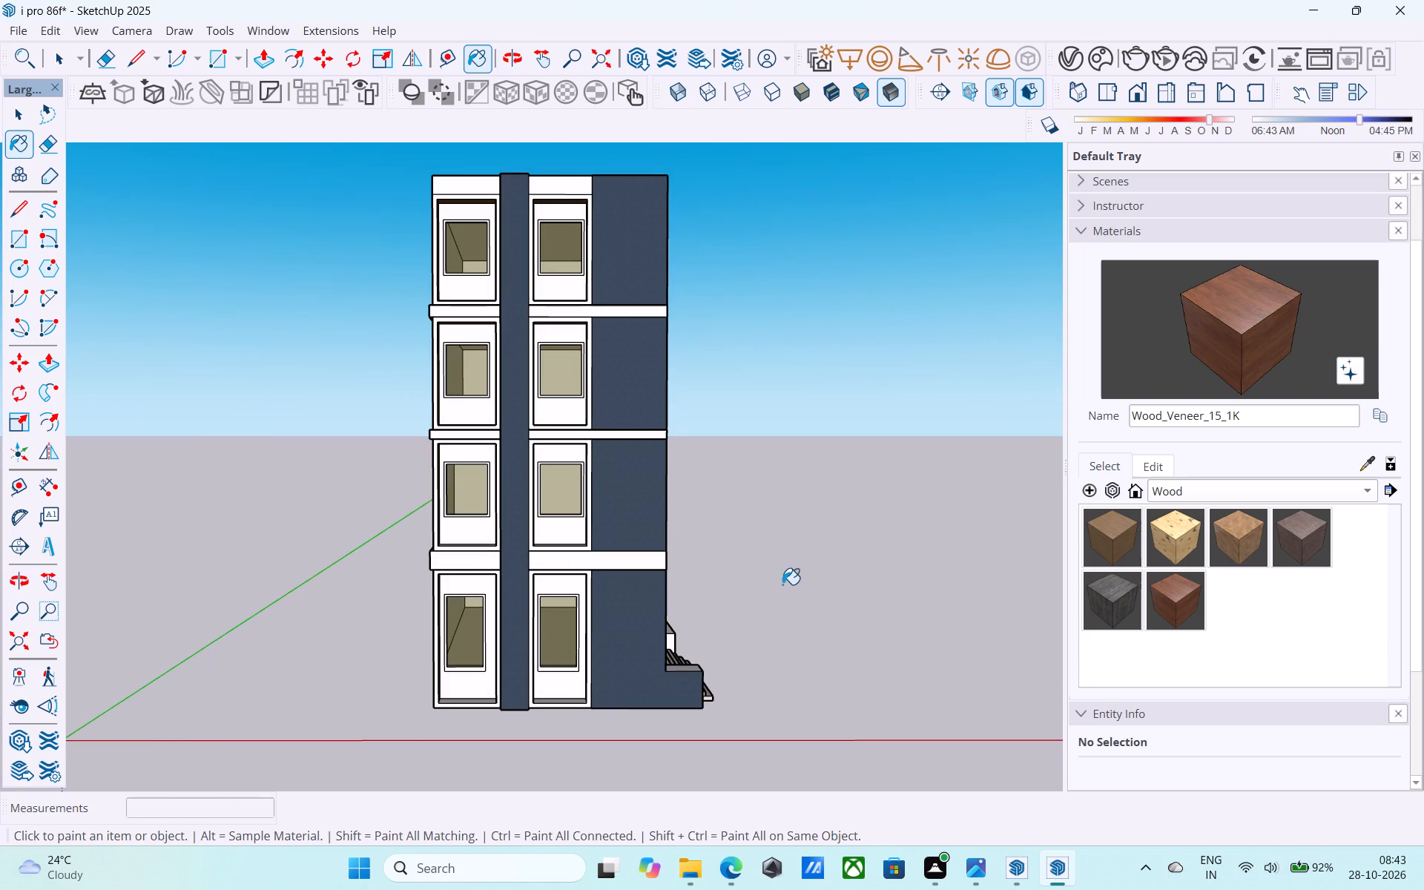
middle_click_drag(768, 603, 716, 544)
middle_click_drag(679, 557, 576, 722)
scroll(530, 676, "down", 3)
middle_click_drag(526, 676, 476, 623)
scroll(393, 512, "up", 4)
scroll(453, 494, "down", 1)
middle_click_drag(465, 507, 479, 507)
Paint the white back walls around the windows in both columns on the top two floors with Plywood_01_1K.
left_click(1098, 530)
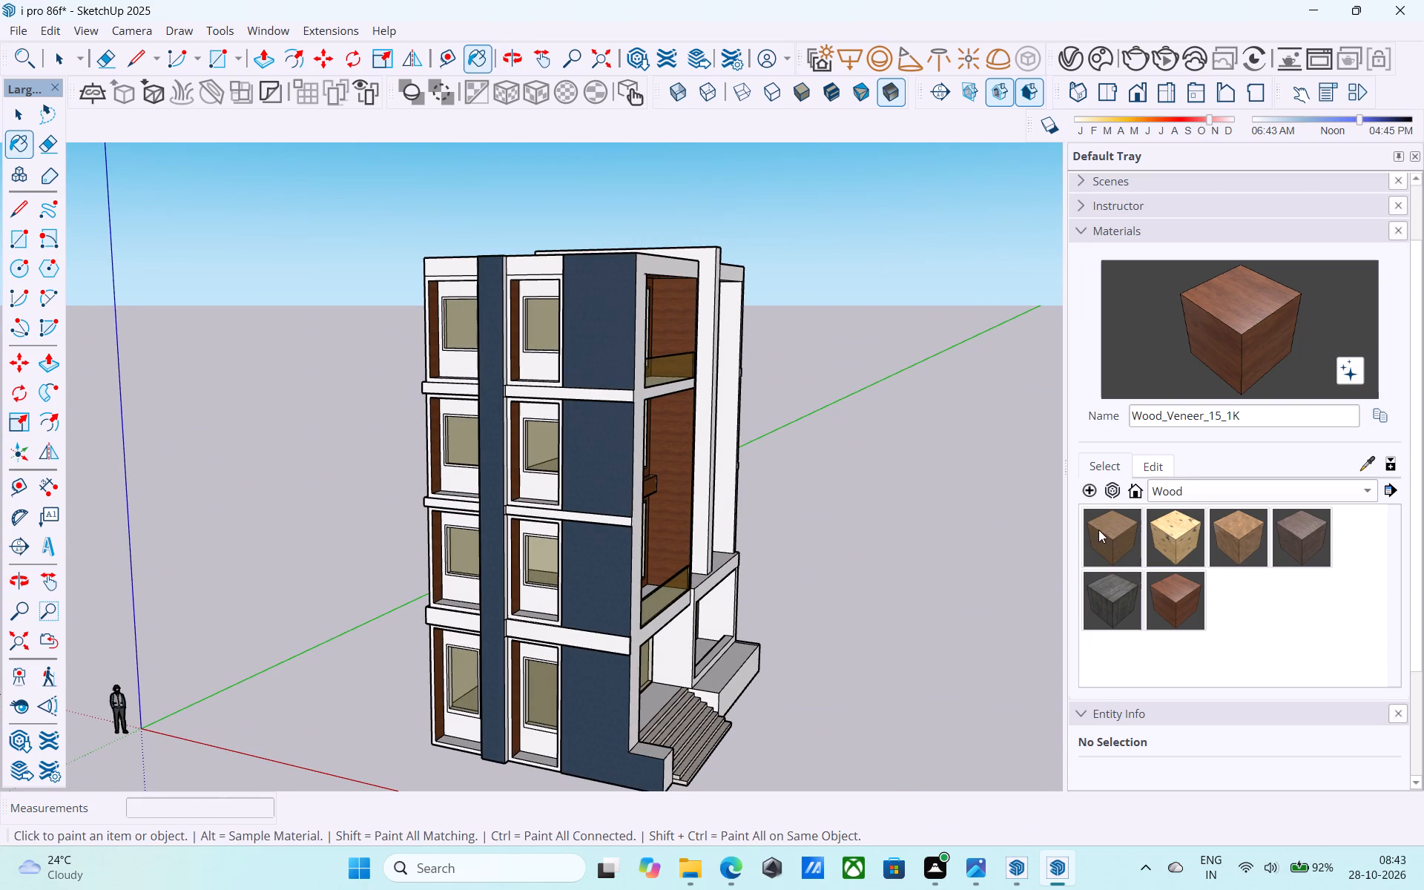
scroll(407, 363, "up", 8)
left_click(480, 229)
left_click(728, 208)
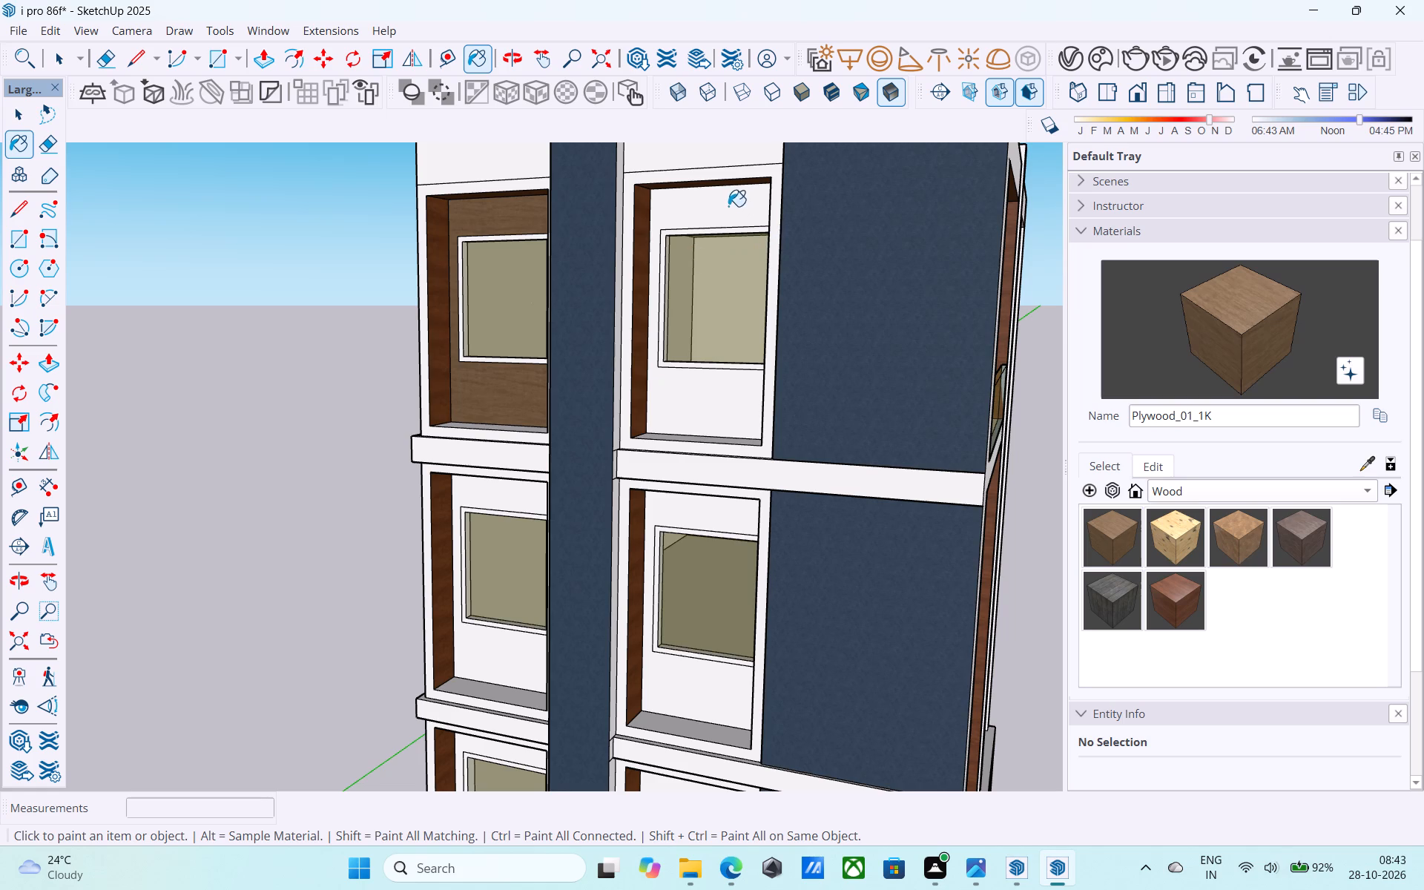
scroll(459, 294, "down", 5)
scroll(464, 427, "down", 2)
middle_click_drag(463, 424, 484, 378)
scroll(475, 392, "up", 3)
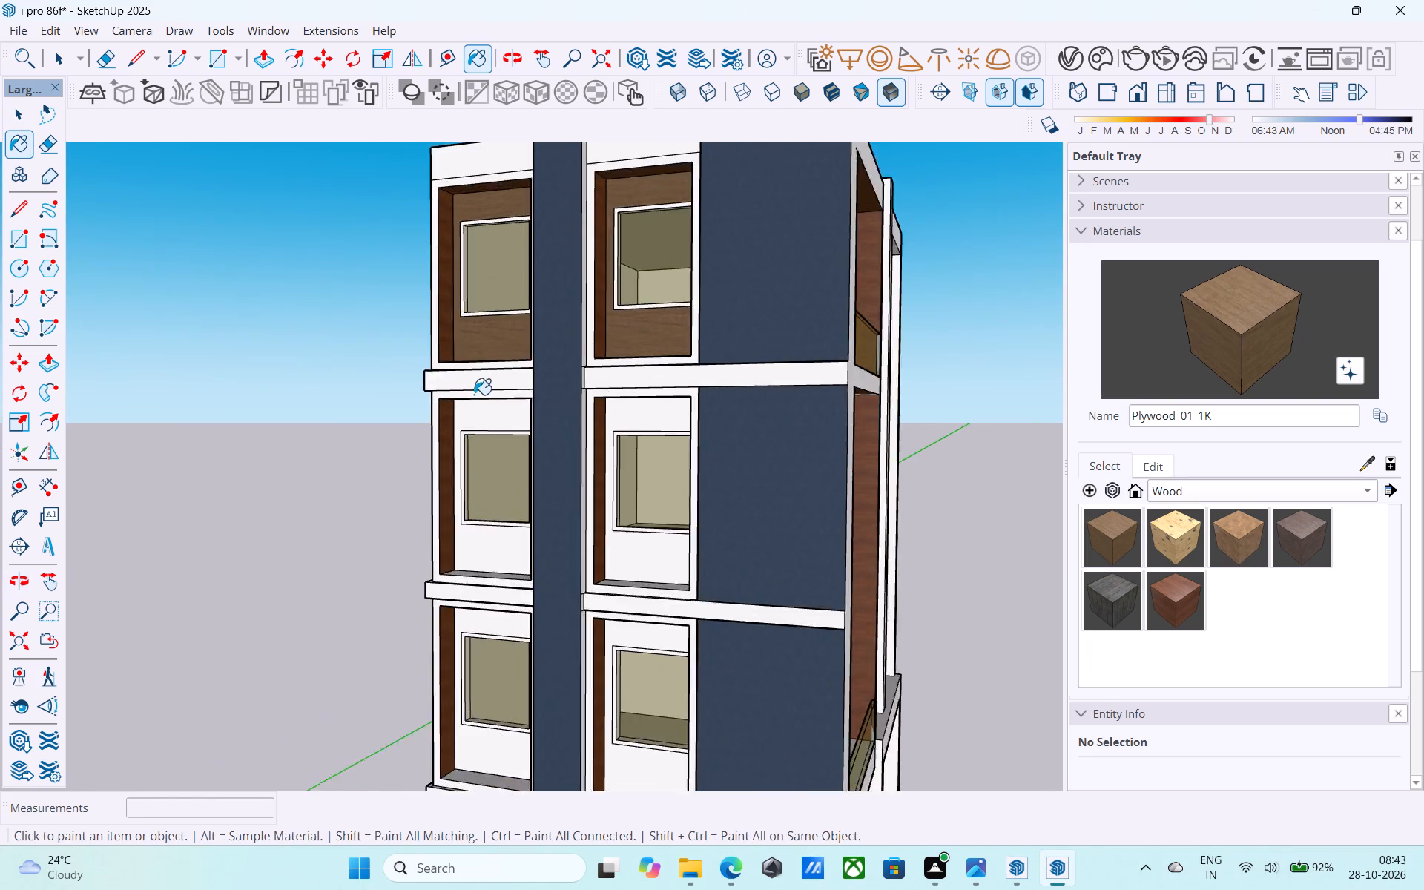
scroll(474, 395, "up", 3)
left_click(472, 415)
left_click(699, 419)
Paint the white back walls around the windows in both columns on the lowest two floors with Plywood_01_1K.
scroll(436, 291, "down", 5)
scroll(463, 587, "up", 3)
left_click(455, 511)
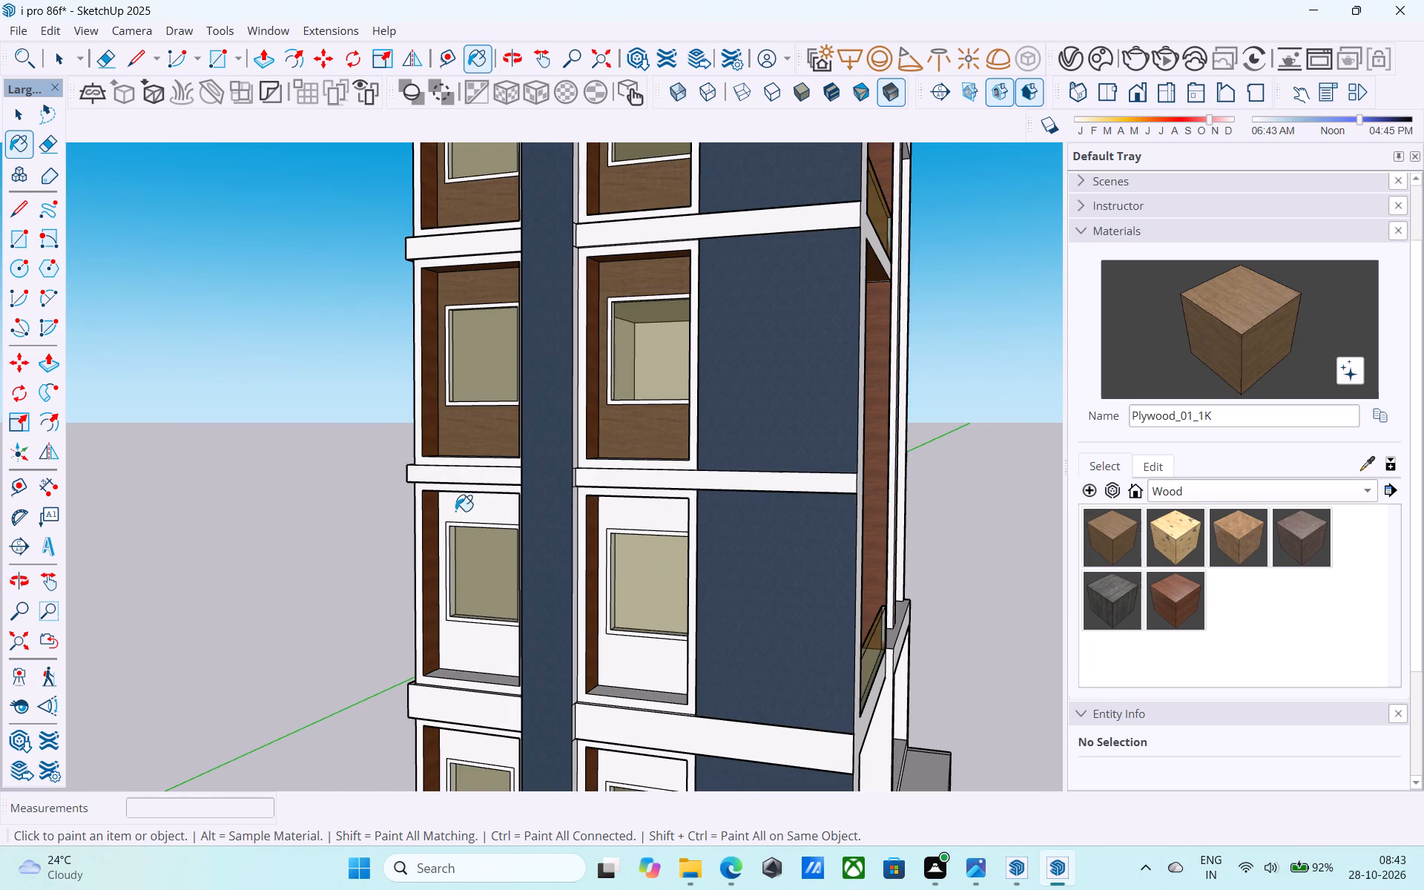
left_click(602, 520)
scroll(423, 334, "down", 5)
scroll(478, 623, "up", 3)
left_click(443, 586)
left_click(567, 596)
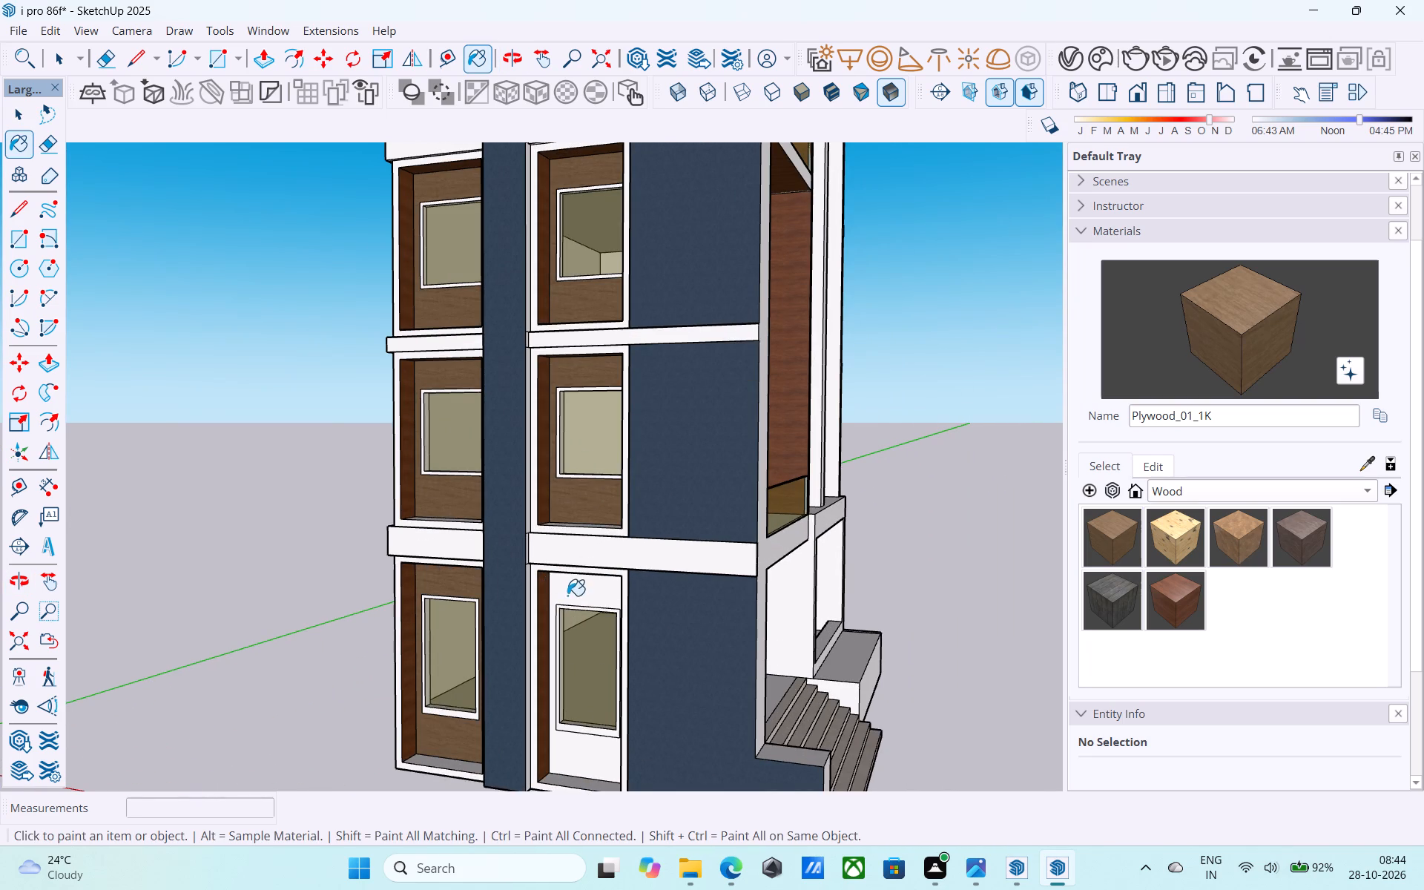
Review the finished side wall together with the front facade and the opposite side of the building.
scroll(497, 479, "down", 8)
scroll(491, 464, "up", 1)
scroll(490, 464, "down", 2)
middle_click_drag(487, 515, 422, 558)
scroll(380, 650, "down", 3)
middle_click_drag(382, 659, 358, 596)
scroll(391, 555, "up", 4)
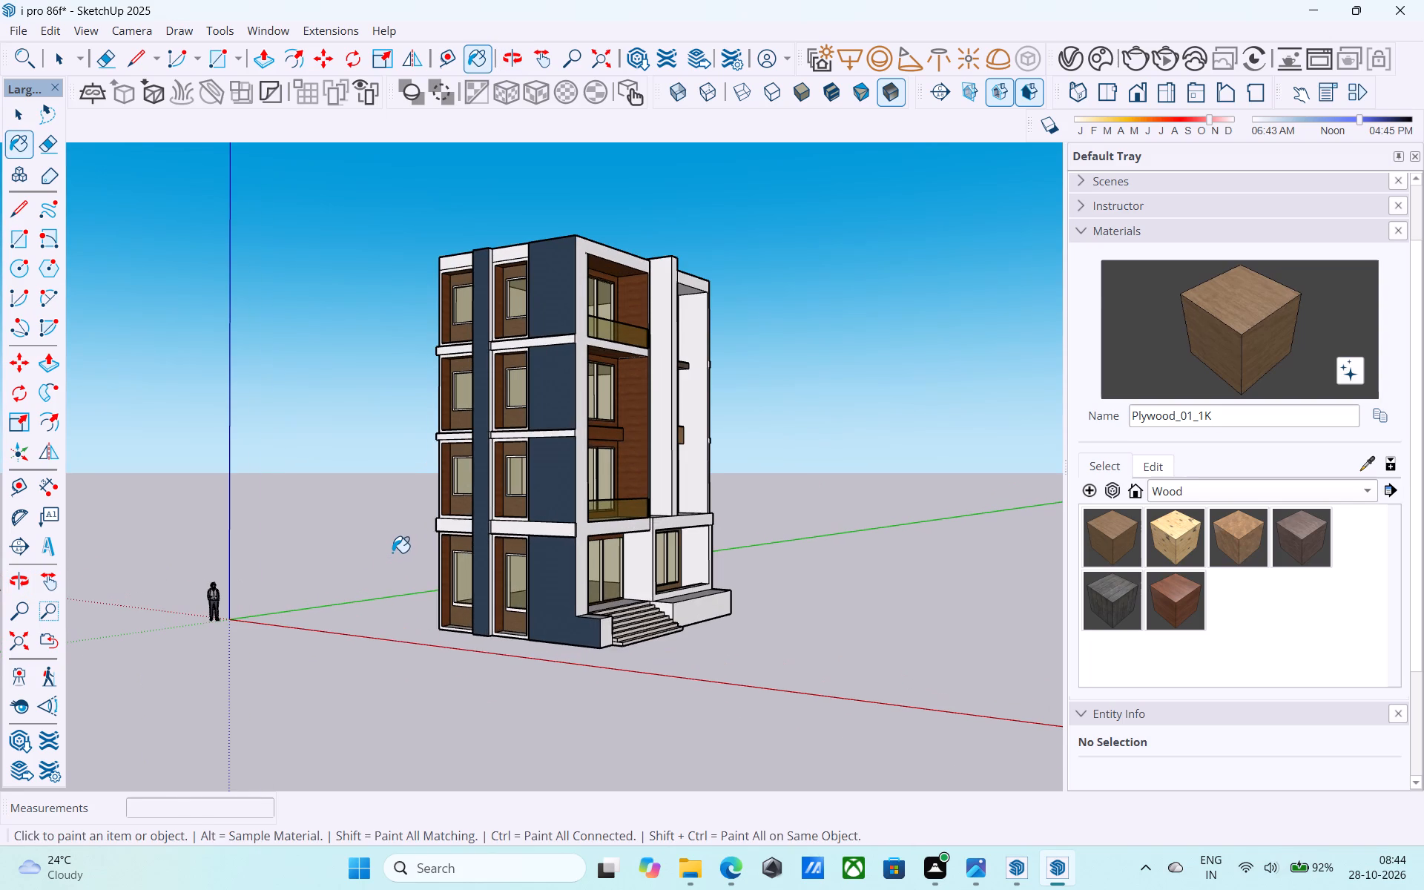
scroll(392, 552, "down", 4)
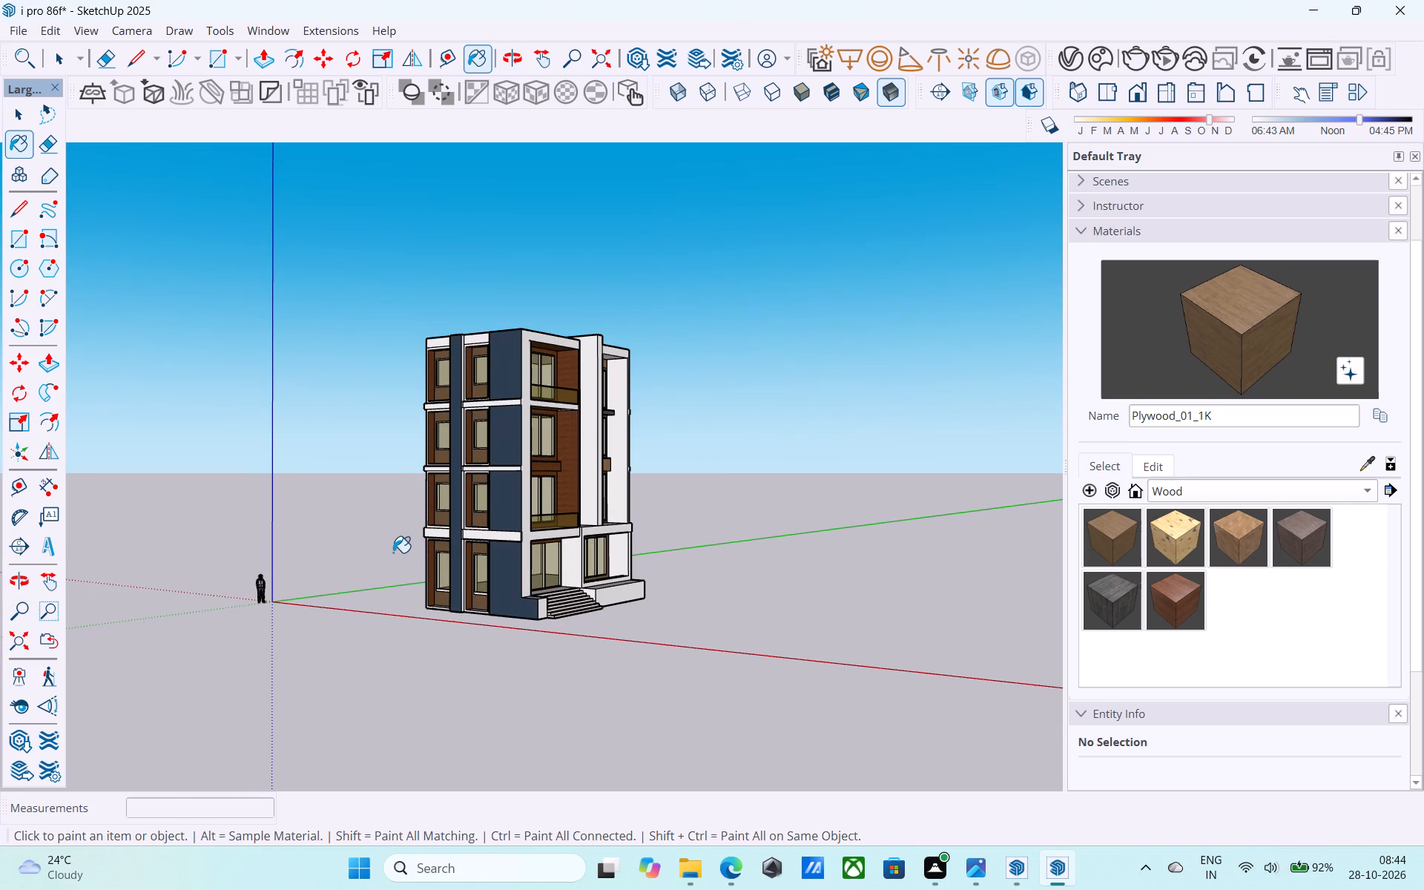
middle_click_drag(457, 495, 152, 667, "shift")
middle_click_drag(493, 553, 344, 436)
scroll(355, 432, "up", 1)
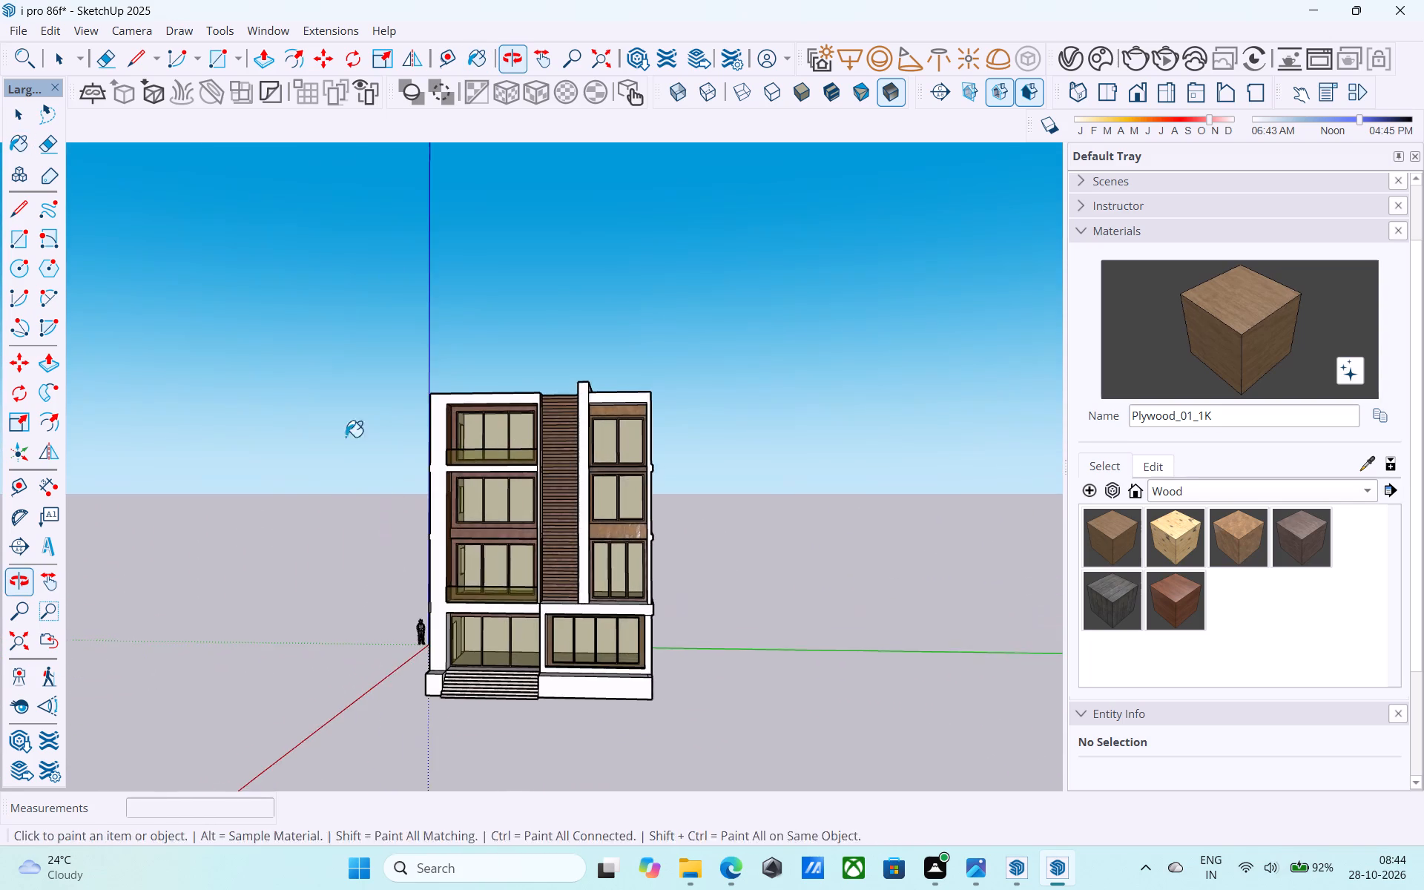
middle_click_drag(584, 469, 448, 455, "shift")
Save the model.
key("ctrl+s")
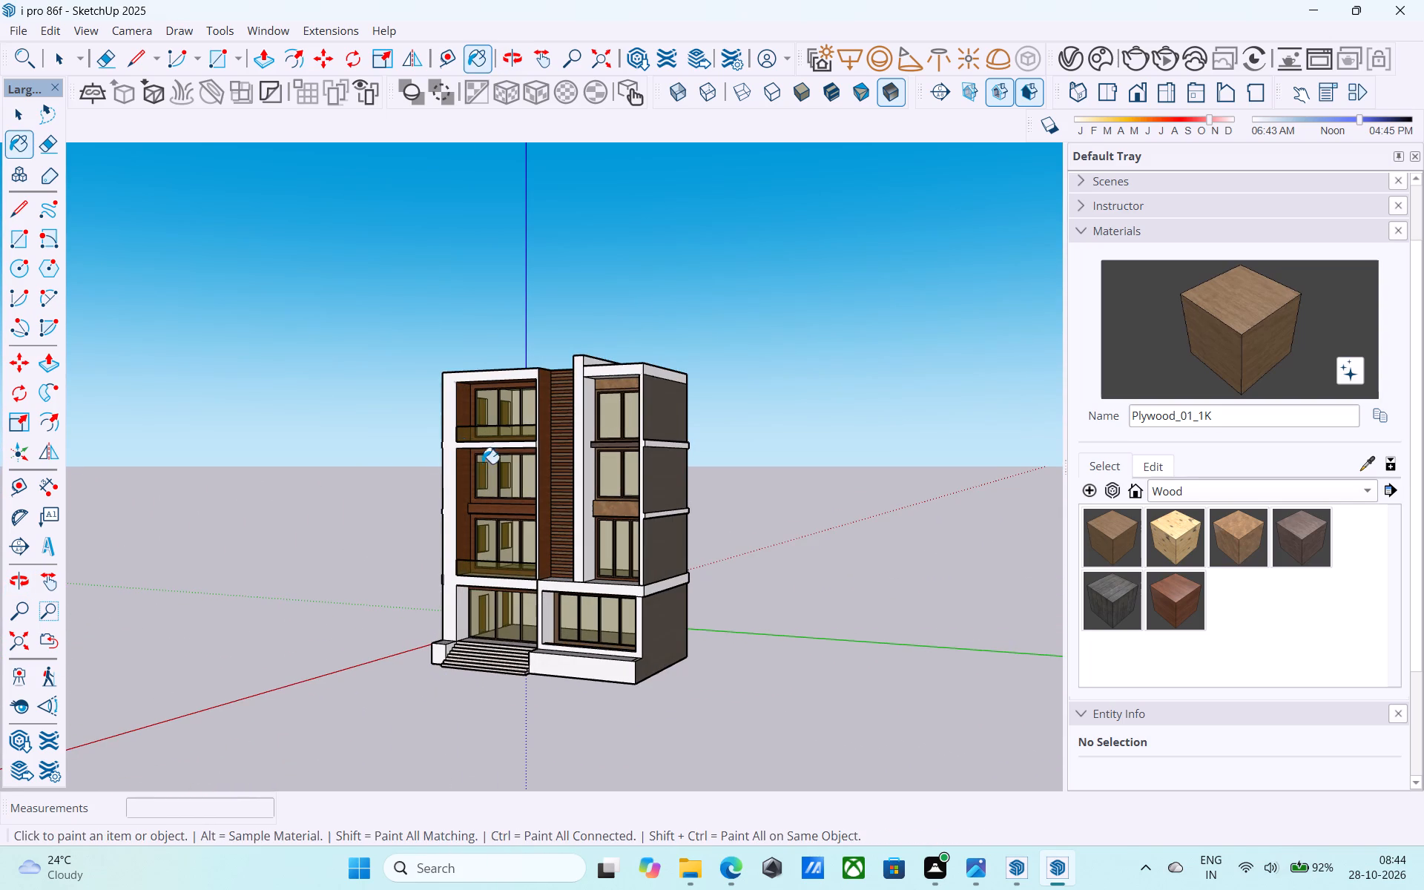
Examine the front facade's windows, balconies and entrance steps, the roof, and the wood-lined side wall.
key("space")
scroll(607, 491, "up", 3)
scroll(815, 436, "up", 3)
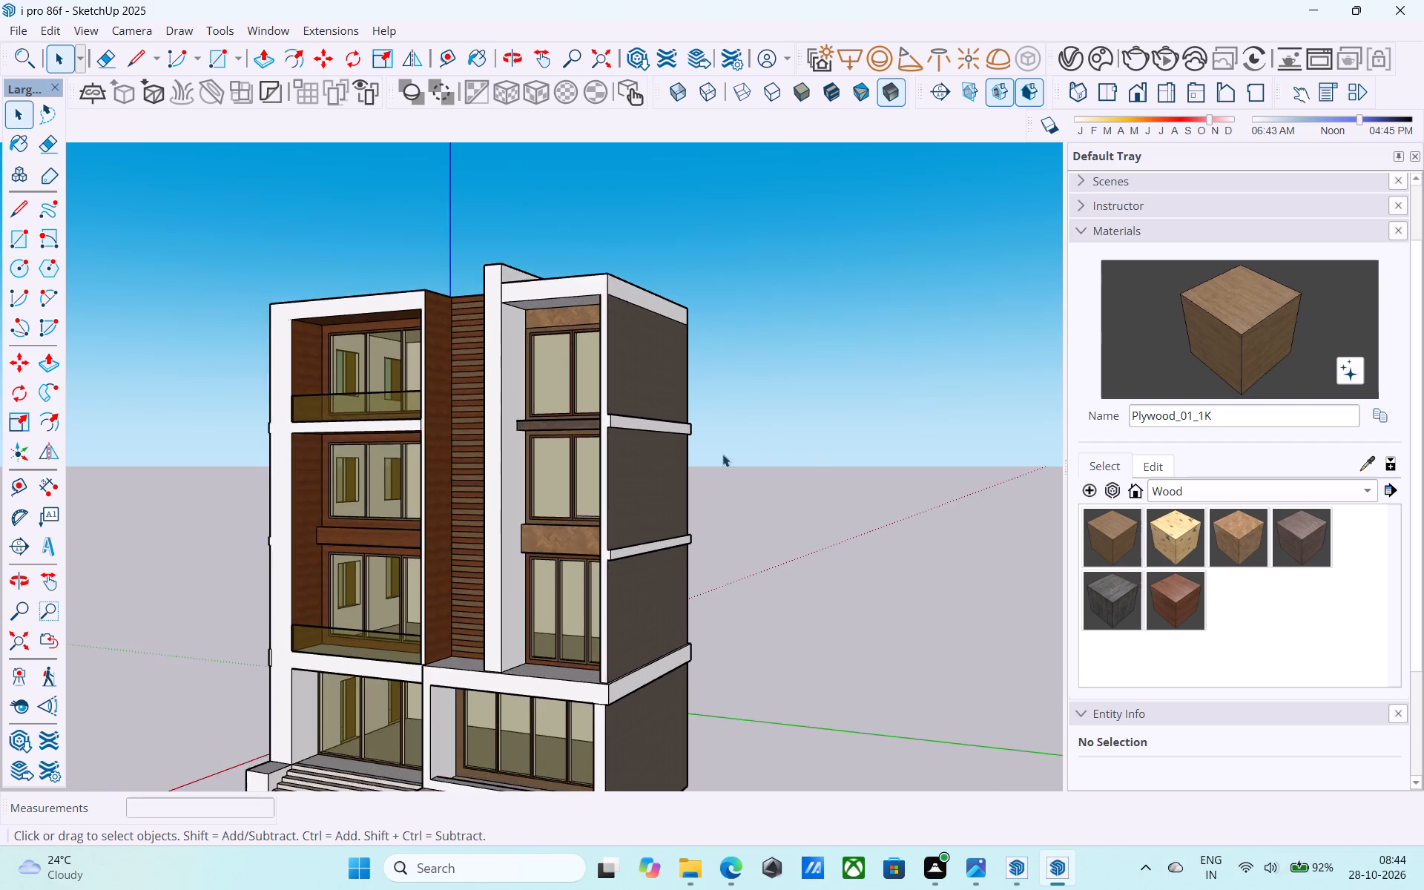
scroll(688, 458, "up", 4)
middle_click_drag(583, 467, 715, 363)
scroll(699, 409, "down", 3)
middle_click_drag(656, 558, 665, 379)
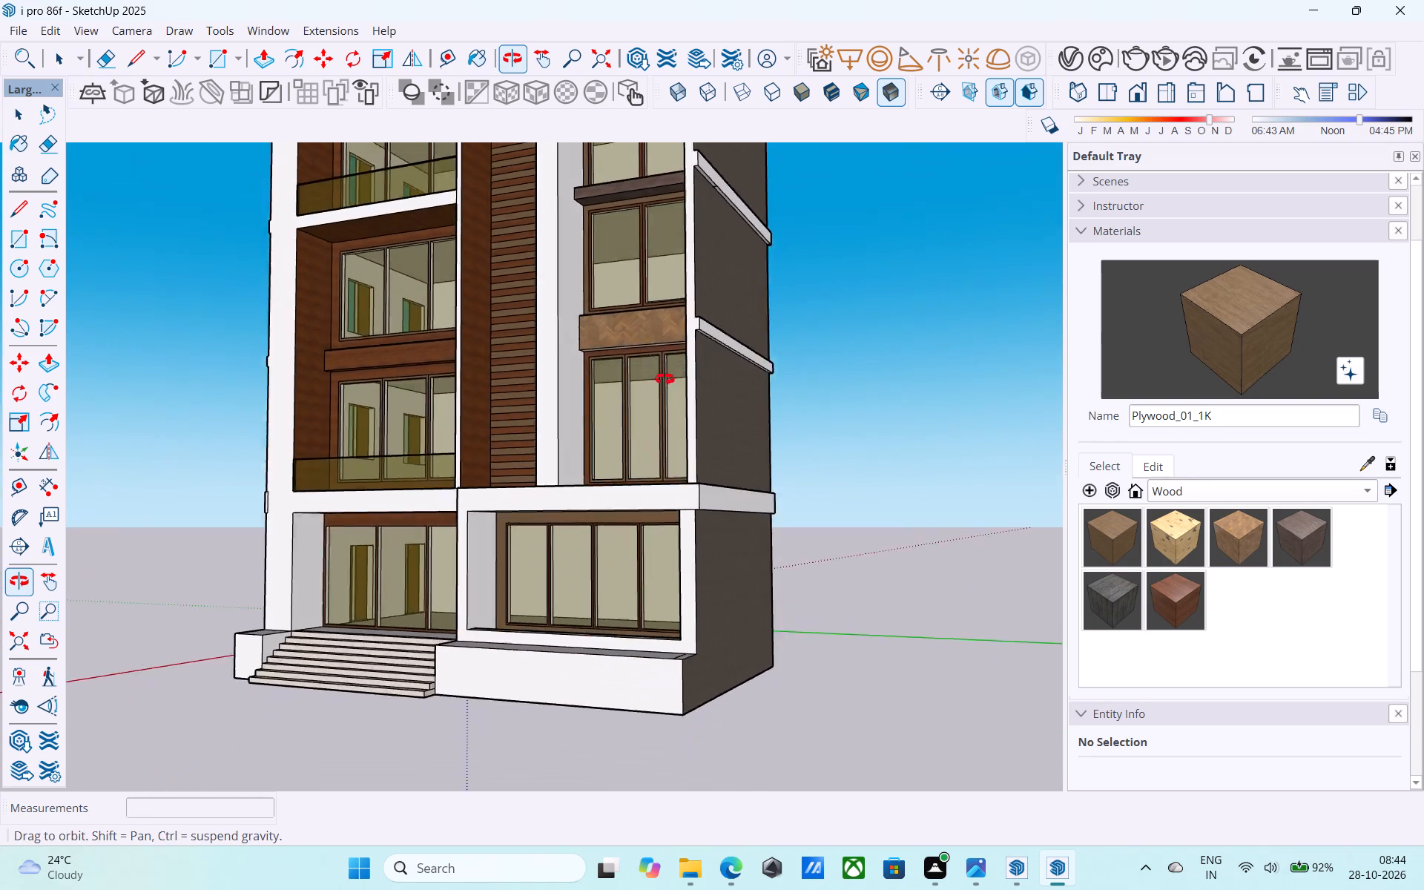
middle_click_drag(665, 379, 851, 504)
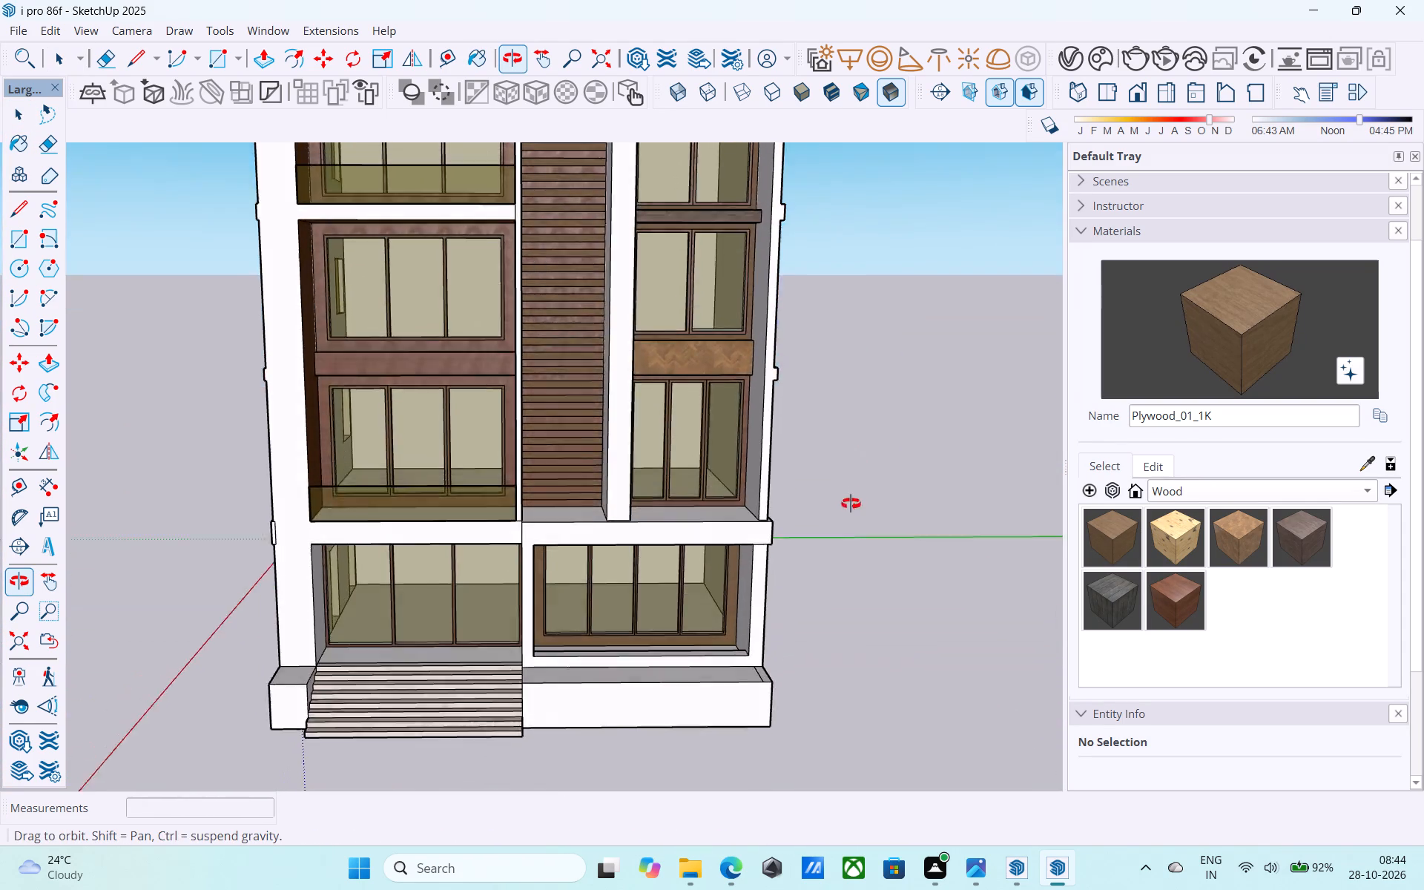
middle_click_drag(851, 504, 828, 566)
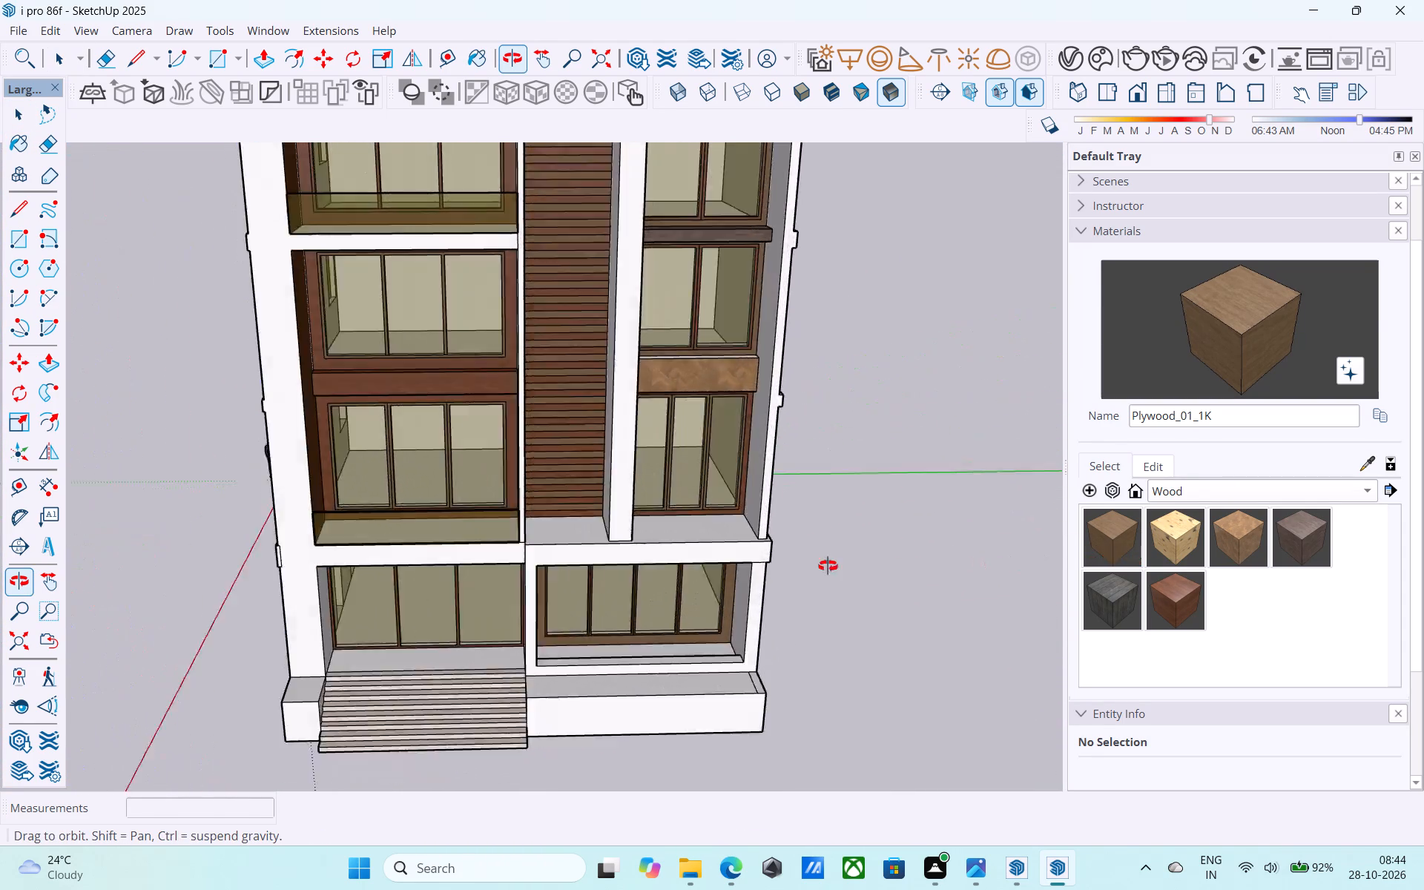
middle_click_drag(828, 566, 386, 597)
scroll(407, 598, "down", 5)
scroll(518, 533, "down", 3)
middle_click_drag(513, 550, 885, 574, "shift")
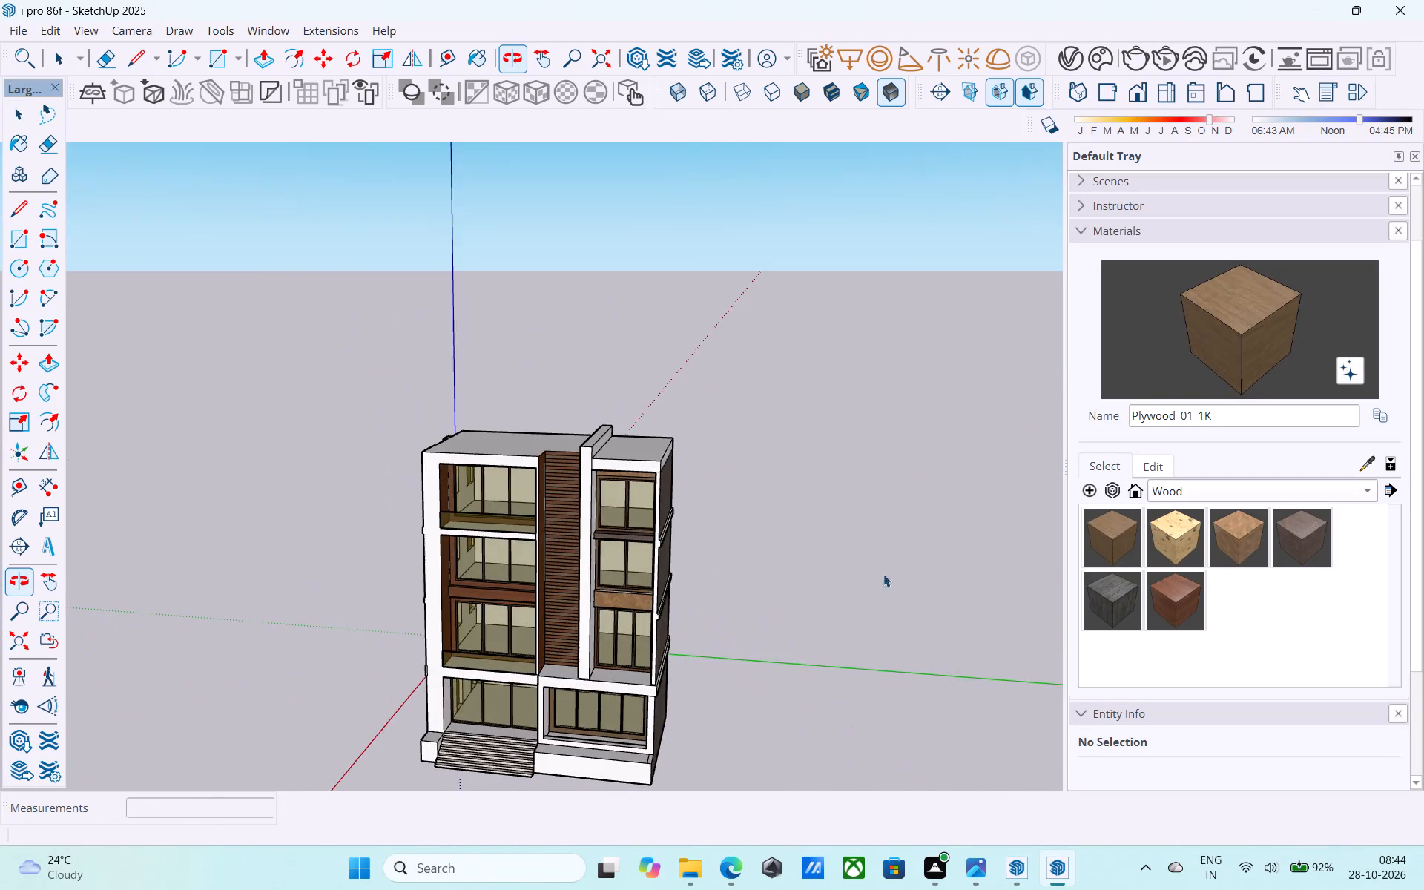
middle_click_drag(446, 490, 409, 492)
scroll(656, 423, "up", 2)
middle_click_drag(464, 472, 934, 463, "shift")
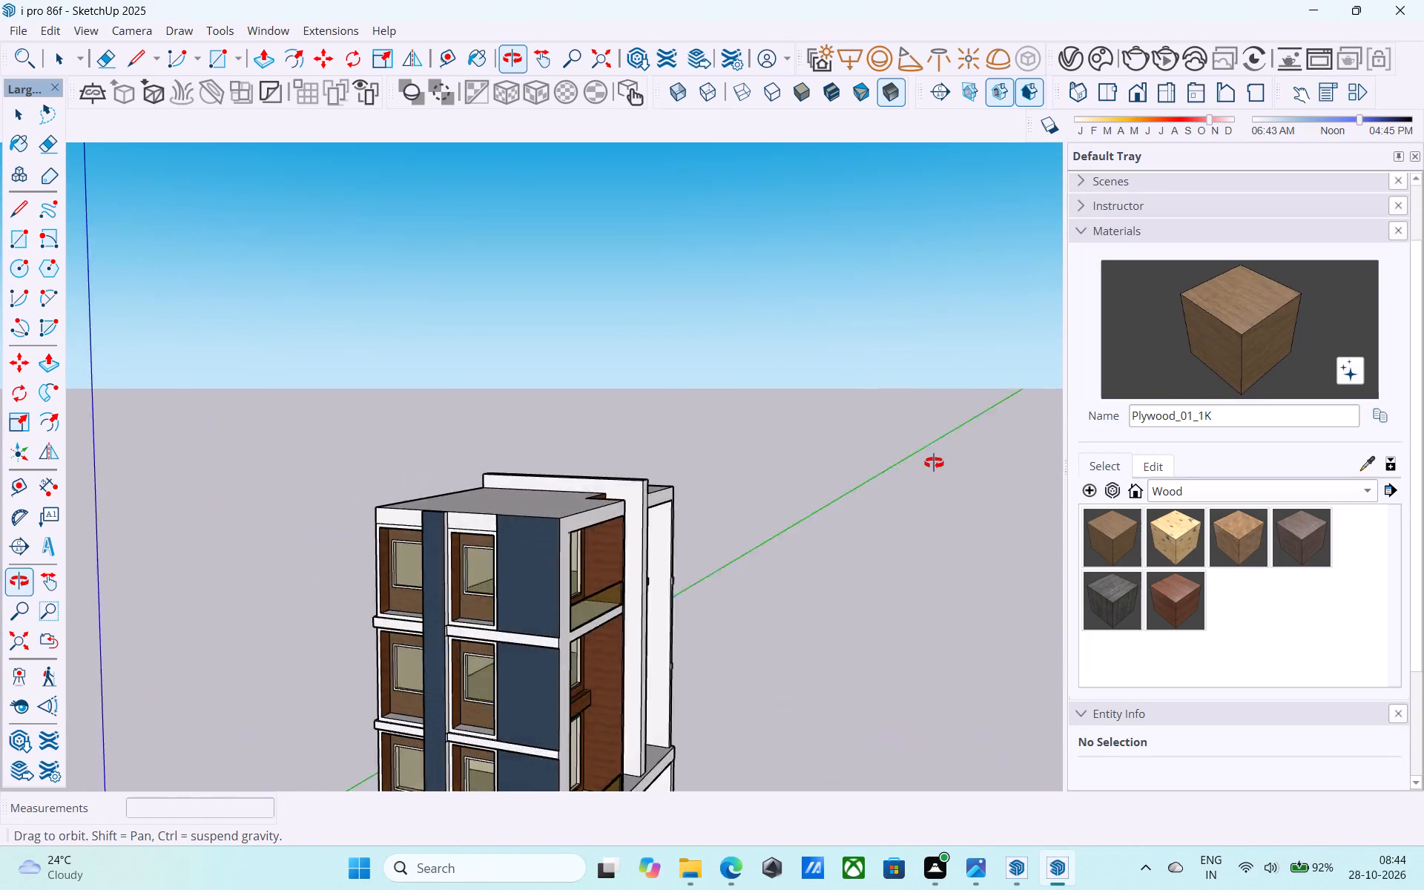
middle_click_drag(934, 463, 833, 209, "shift")
scroll(660, 332, "down", 3)
middle_click_drag(629, 343, 676, 419)
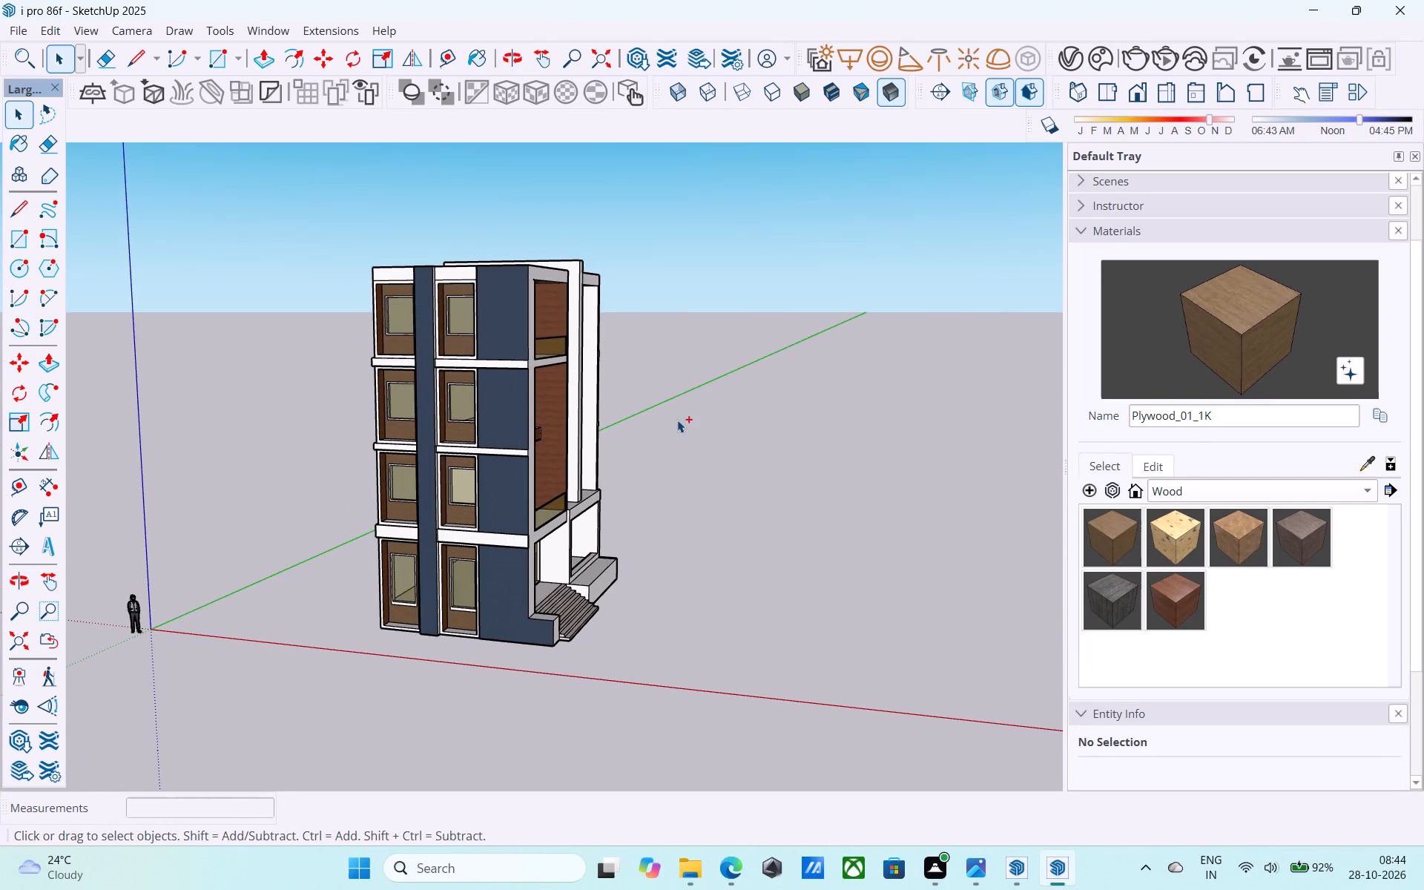
Save the model again.
key("ctrl+s")
key("space")
Examine the whole building from the side and front, including the white base beside the entrance steps.
scroll(679, 415, "up", 2)
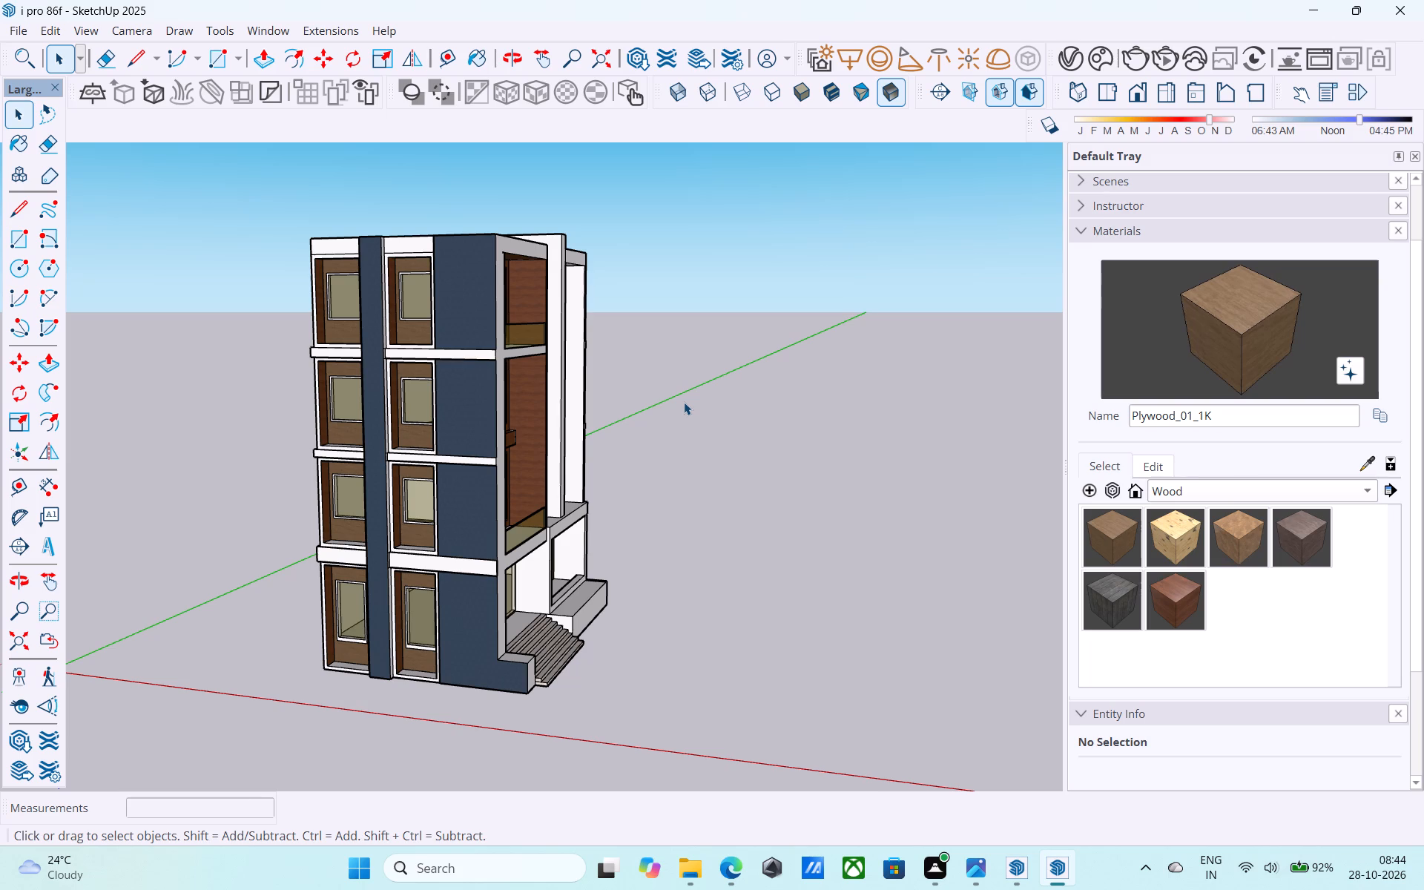
scroll(683, 400, "down", 6)
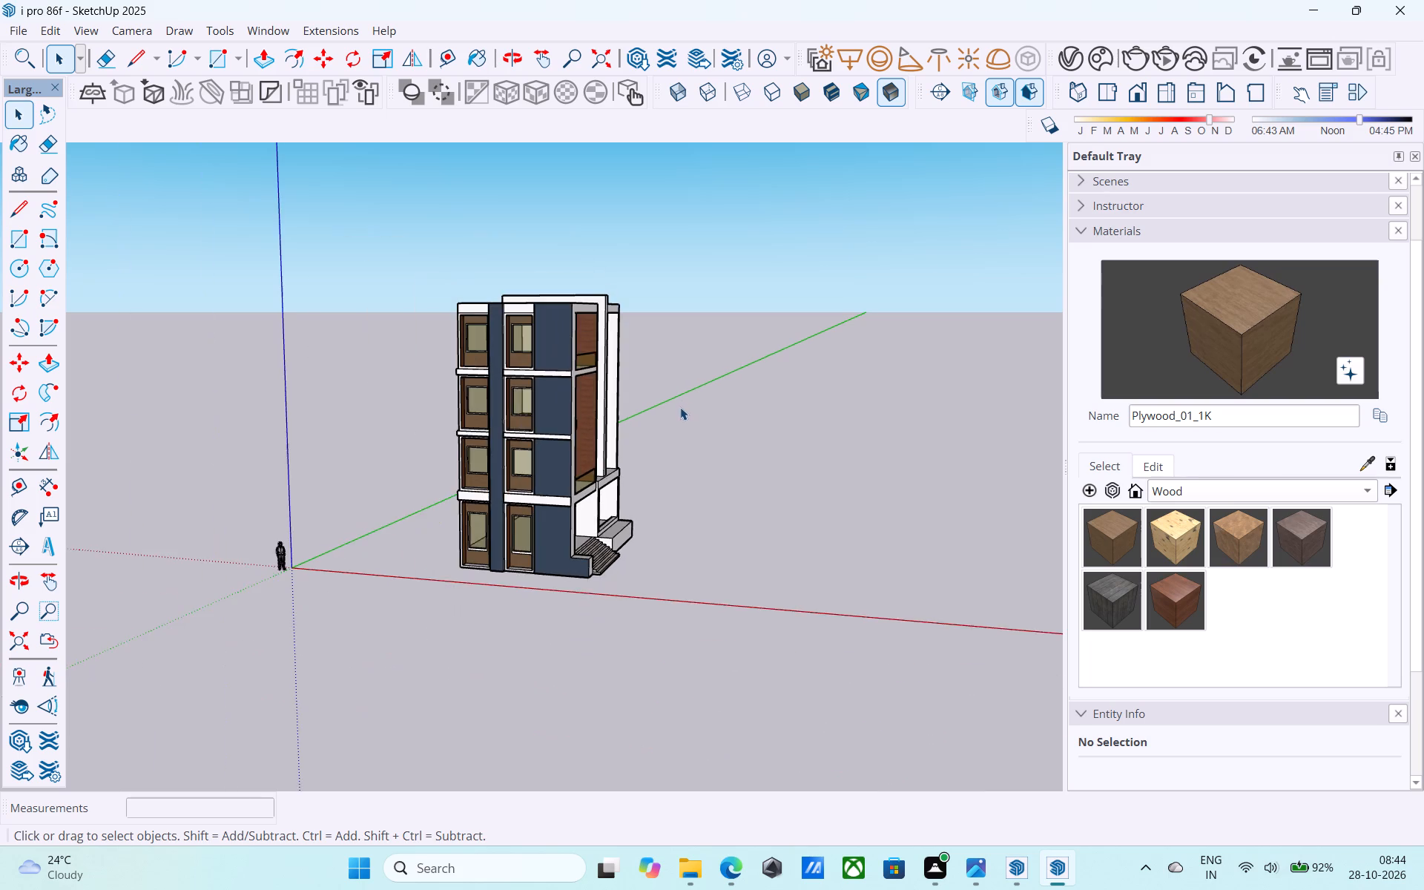
middle_click_drag(673, 411, 457, 501)
middle_click_drag(560, 498, 553, 459)
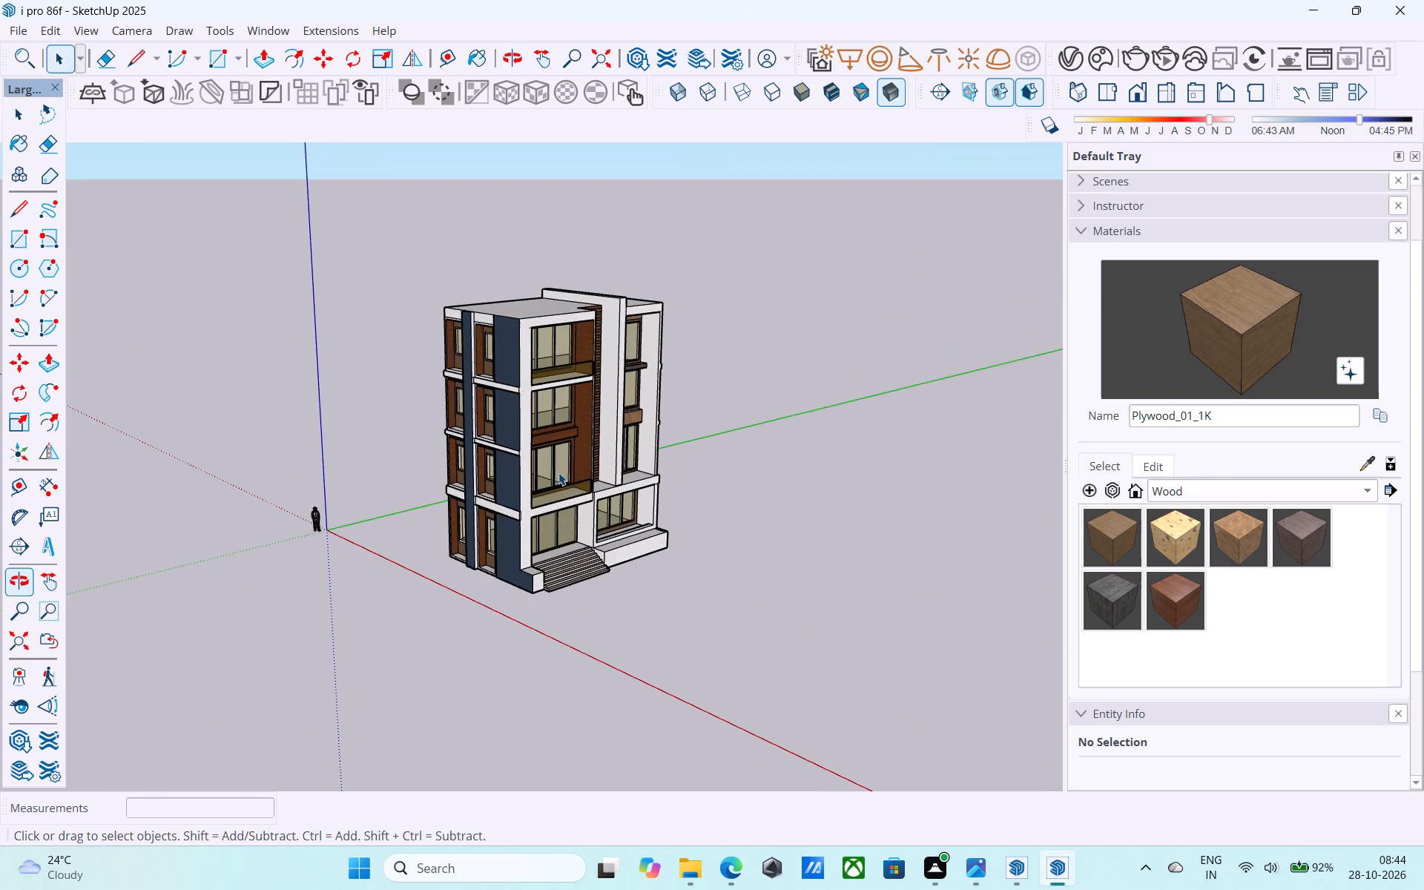
middle_click_drag(570, 458, 582, 330)
scroll(548, 446, "up", 8)
middle_click_drag(541, 501, 414, 540)
scroll(546, 481, "down", 5)
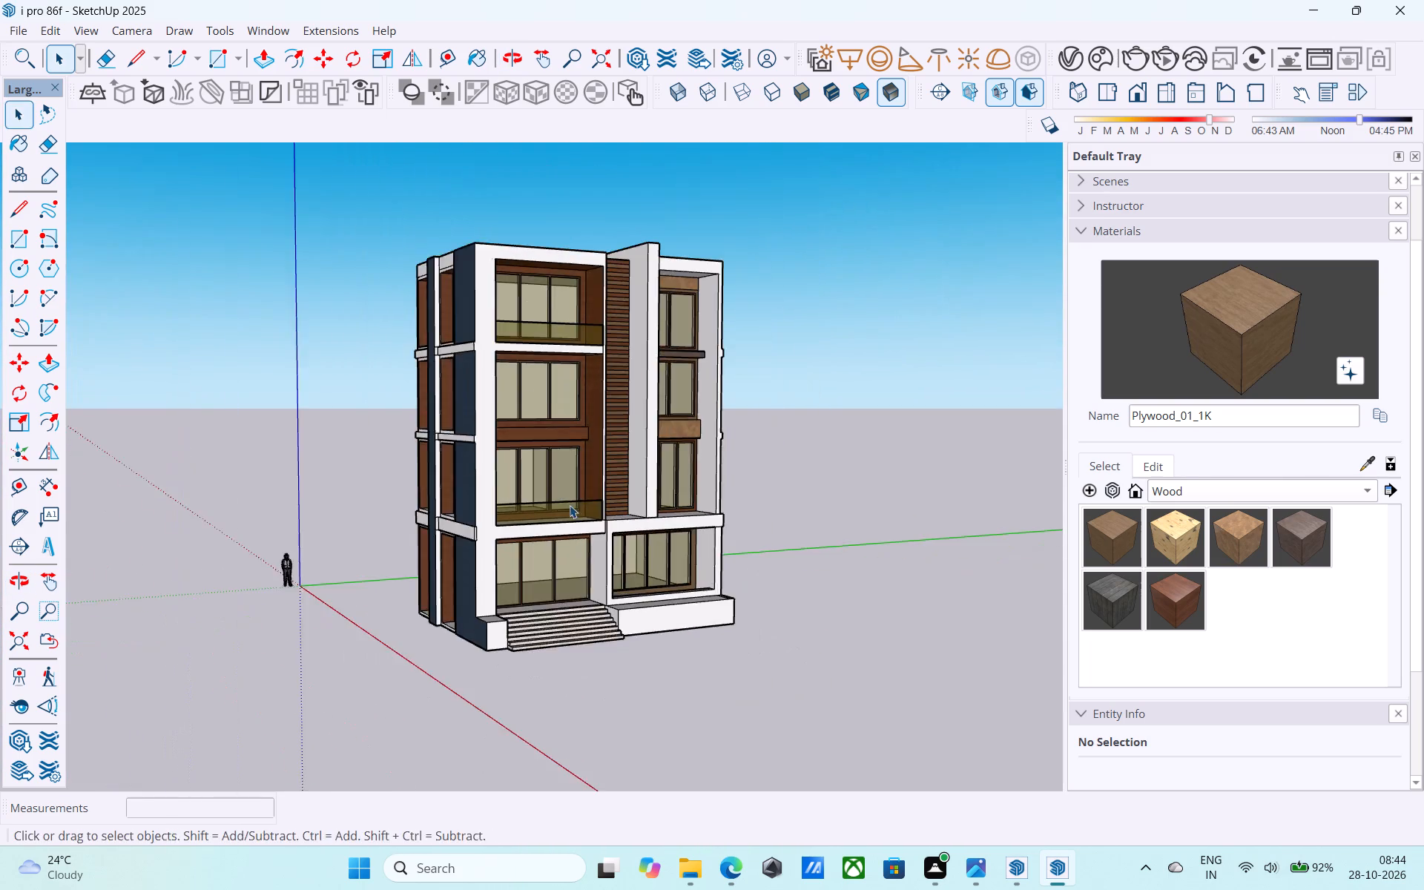
middle_click_drag(564, 513, 321, 617)
scroll(321, 617, "up", 1)
scroll(710, 484, "down", 4)
middle_click_drag(701, 555, 698, 595)
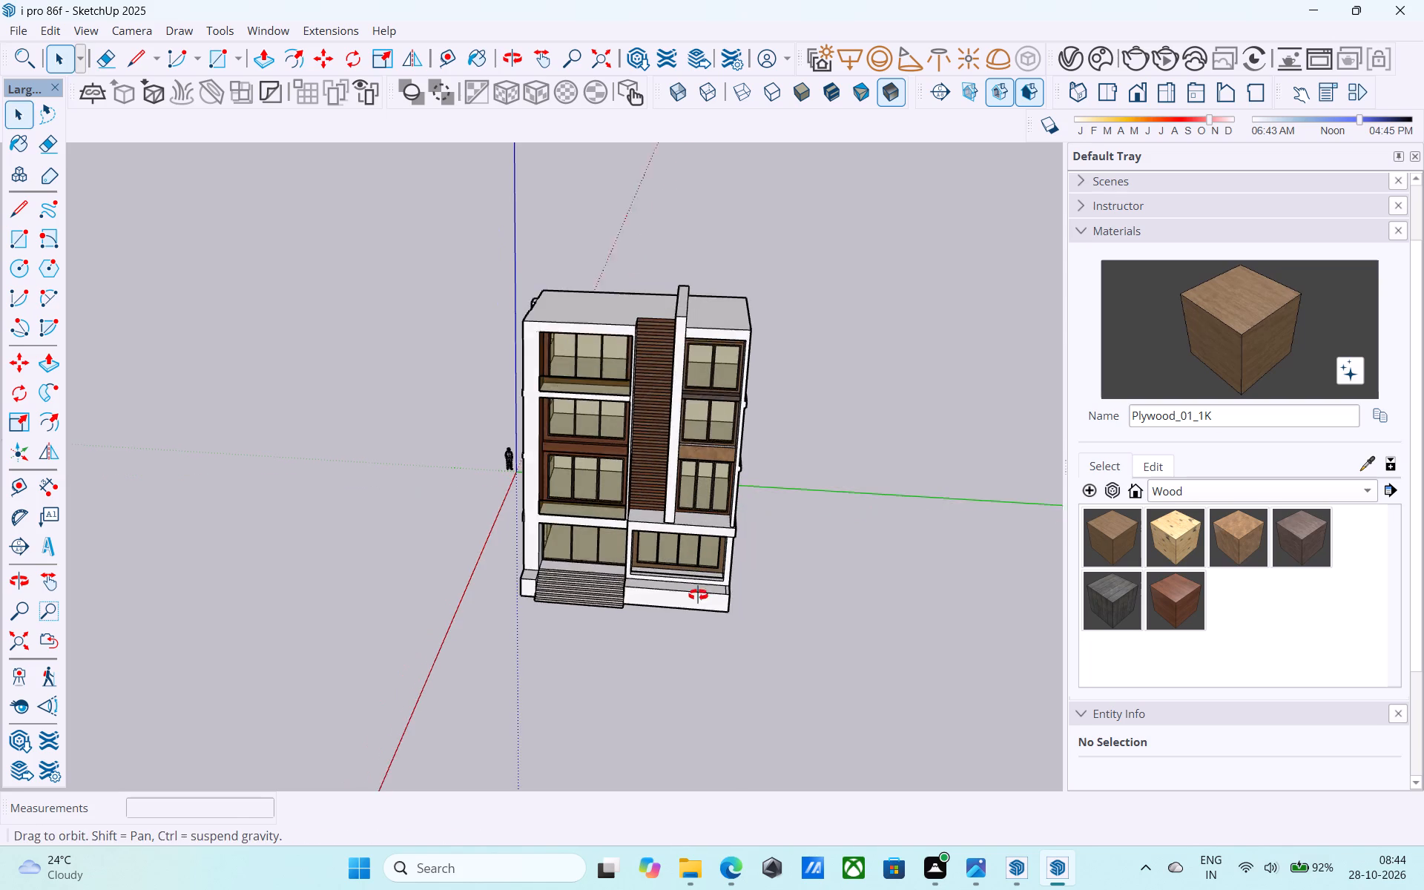
middle_click_drag(698, 595, 765, 554)
Paint the front faces of the white base on both sides of the entrance steps with Soil_03_1K from the Ground materials.
left_click(1196, 496)
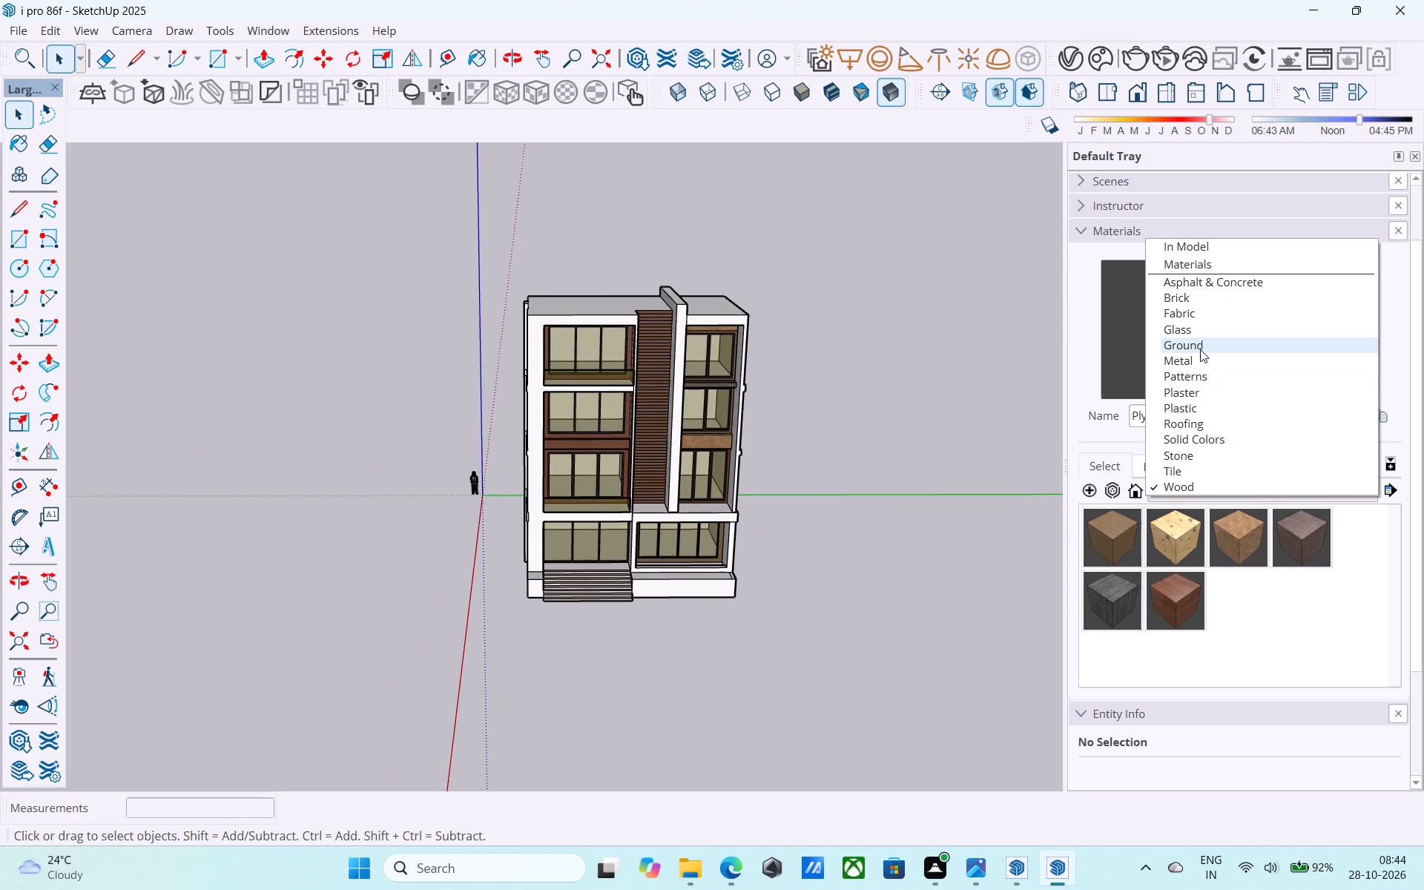
left_click(1201, 336)
left_click(1228, 482)
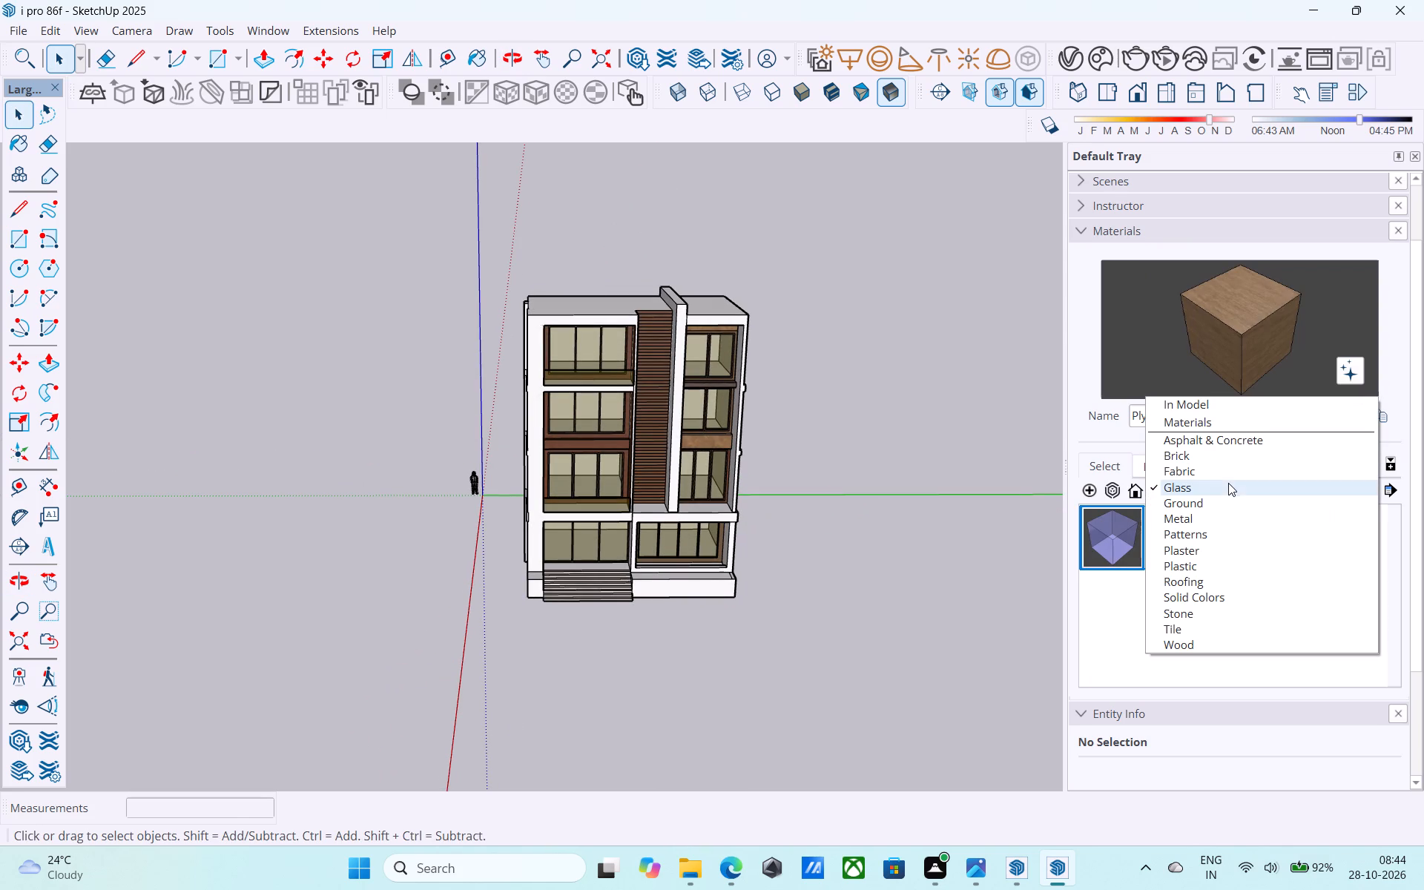
left_click(1230, 495)
left_click(1125, 541)
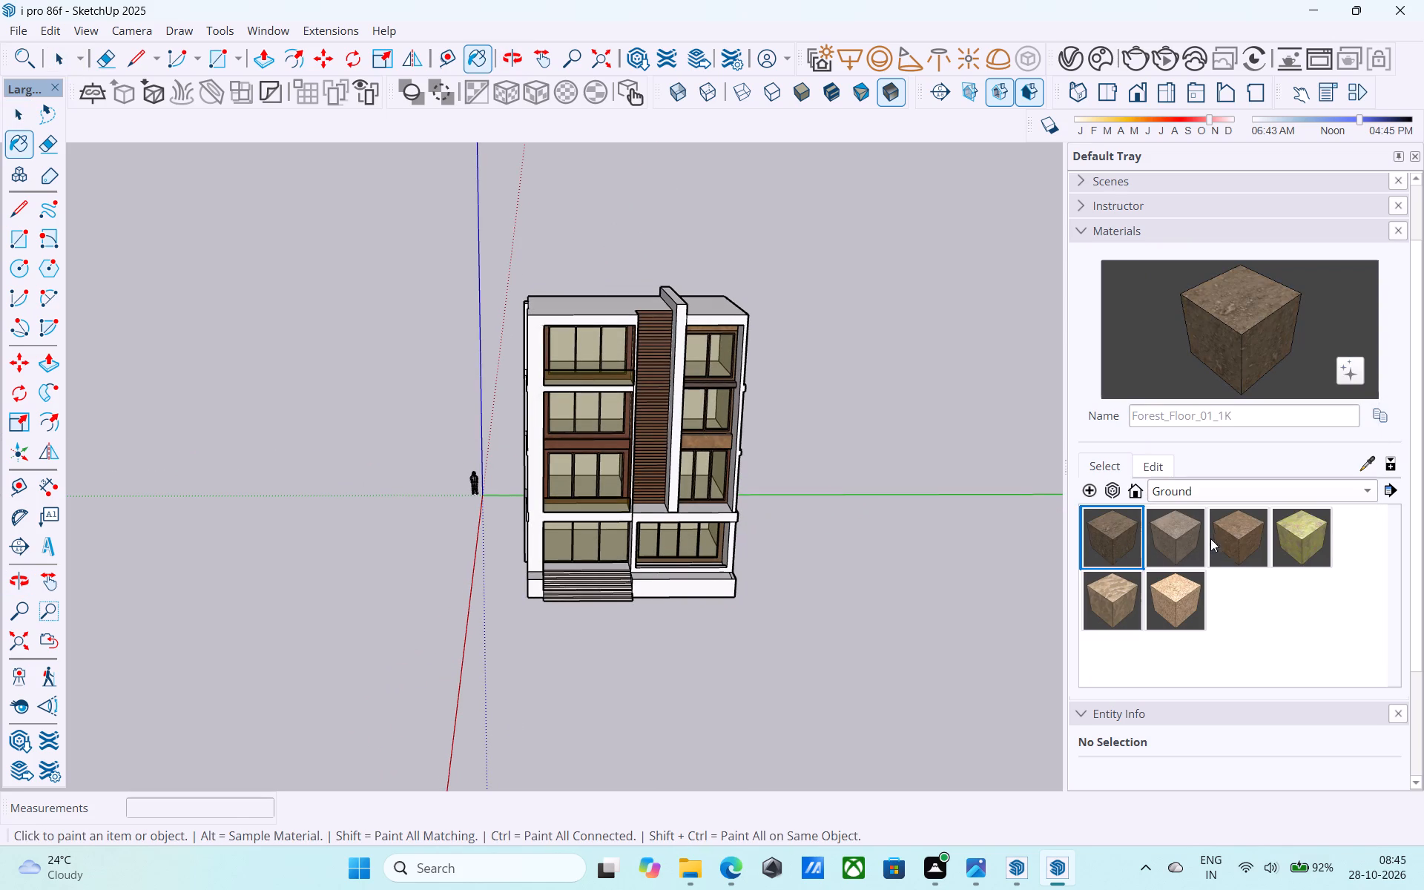
left_click(1216, 534)
middle_click_drag(909, 537, 708, 504)
scroll(676, 585, "up", 10)
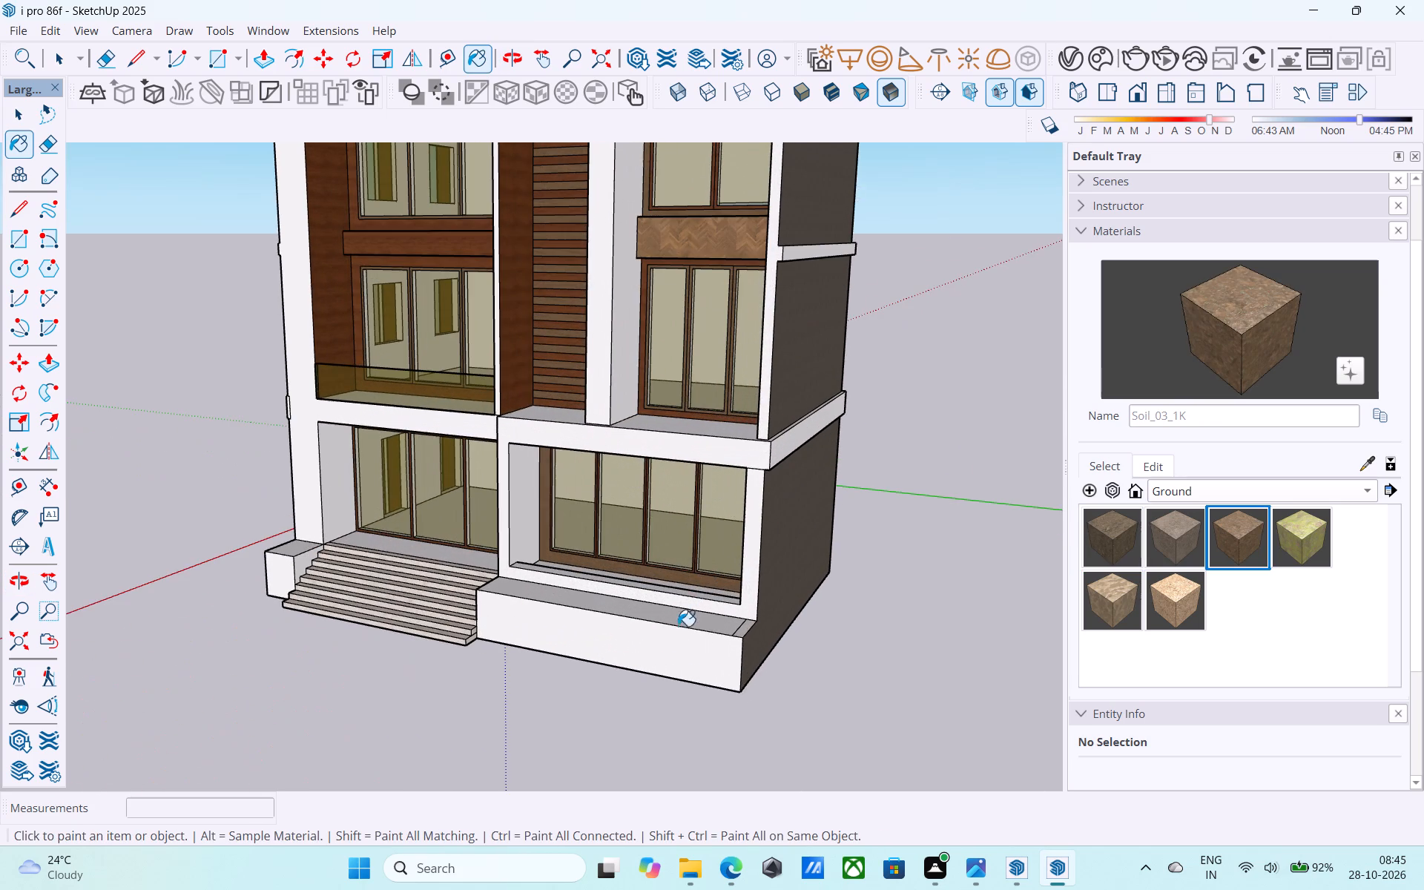
left_click(659, 648)
scroll(621, 599, "down", 4)
middle_click_drag(728, 575, 874, 550)
scroll(344, 590, "up", 4)
left_click(423, 604)
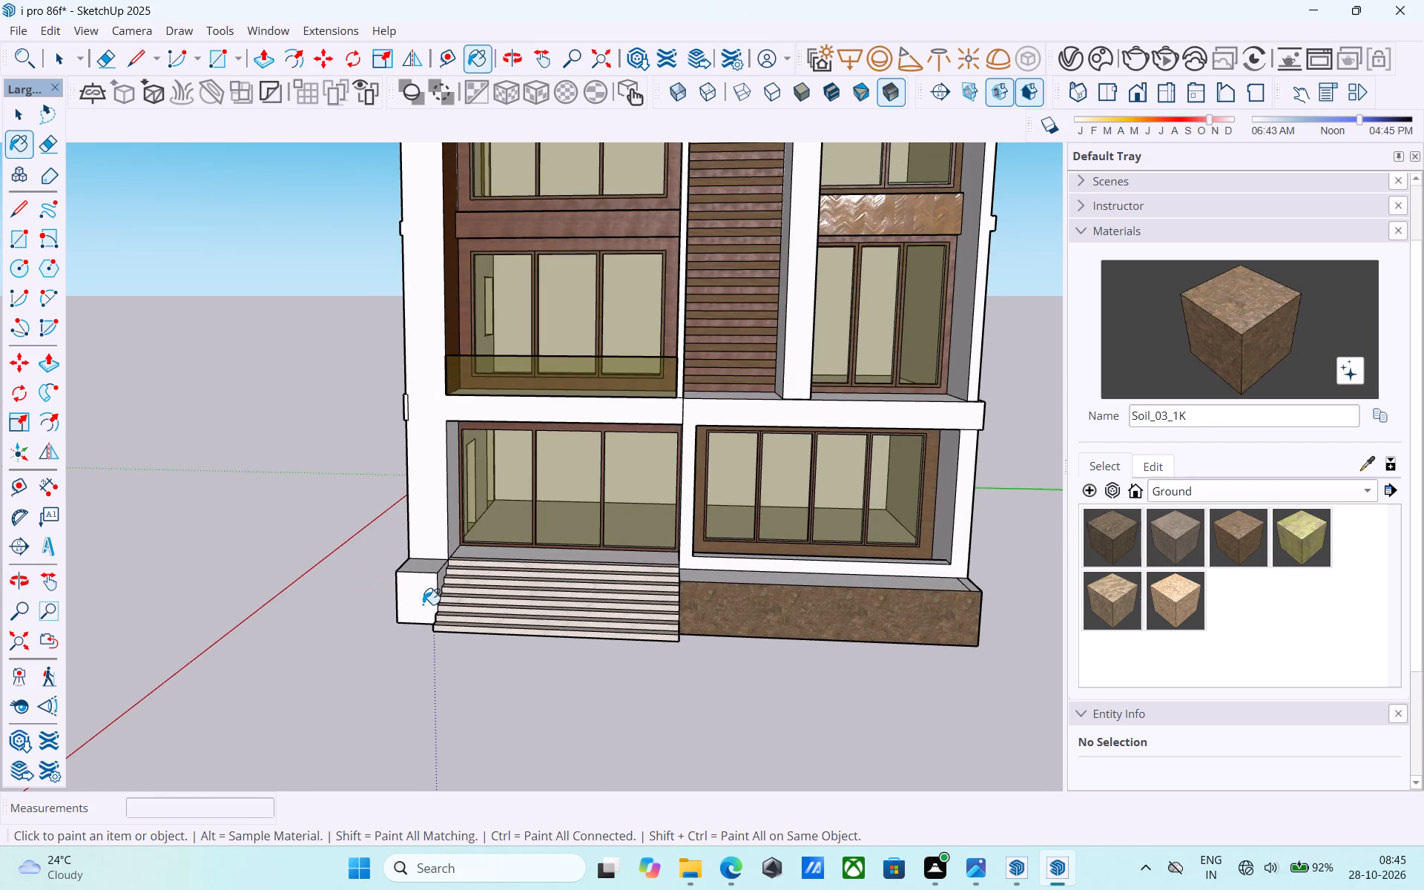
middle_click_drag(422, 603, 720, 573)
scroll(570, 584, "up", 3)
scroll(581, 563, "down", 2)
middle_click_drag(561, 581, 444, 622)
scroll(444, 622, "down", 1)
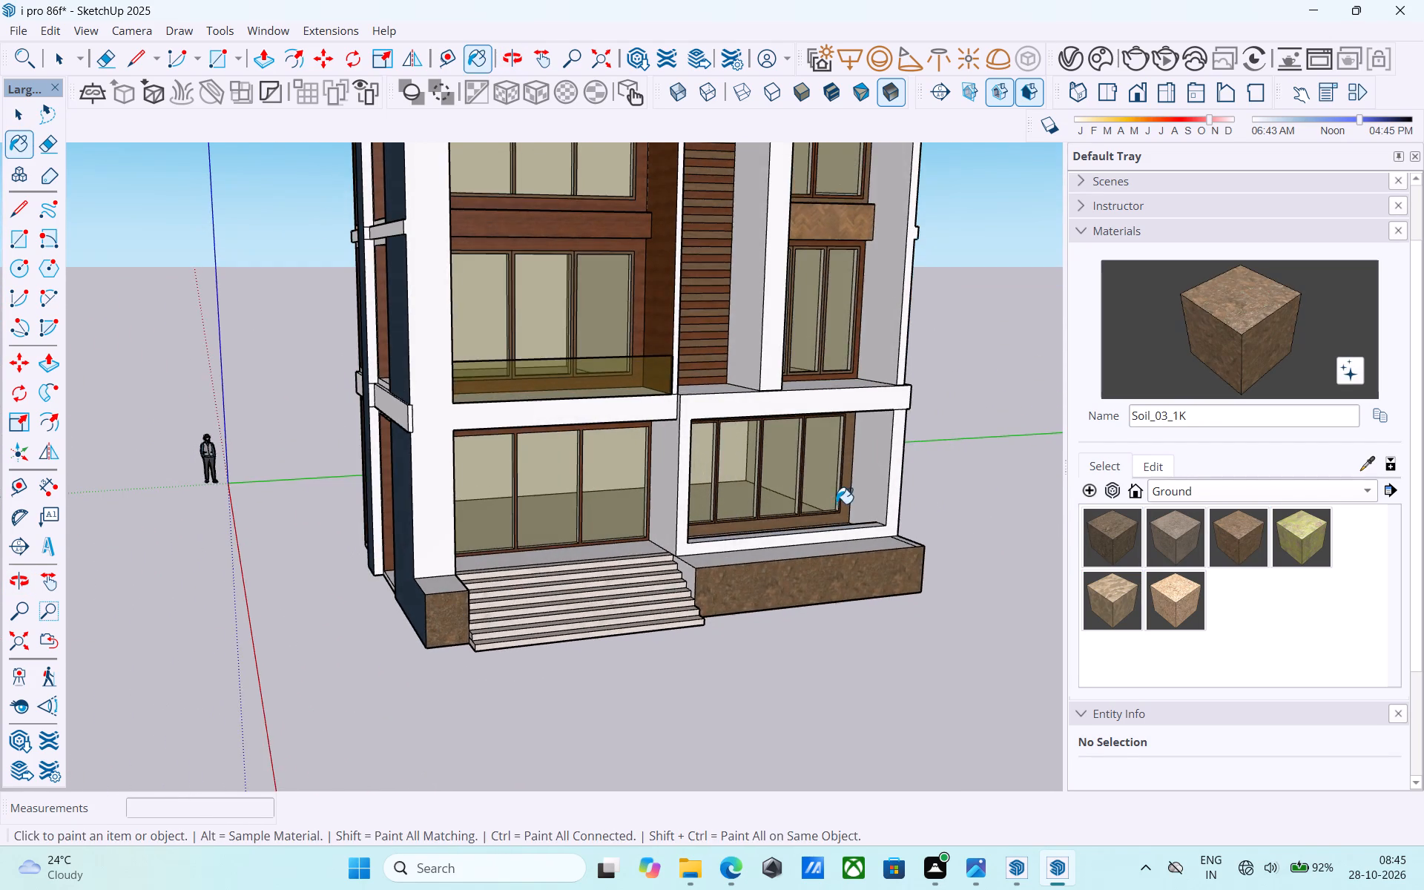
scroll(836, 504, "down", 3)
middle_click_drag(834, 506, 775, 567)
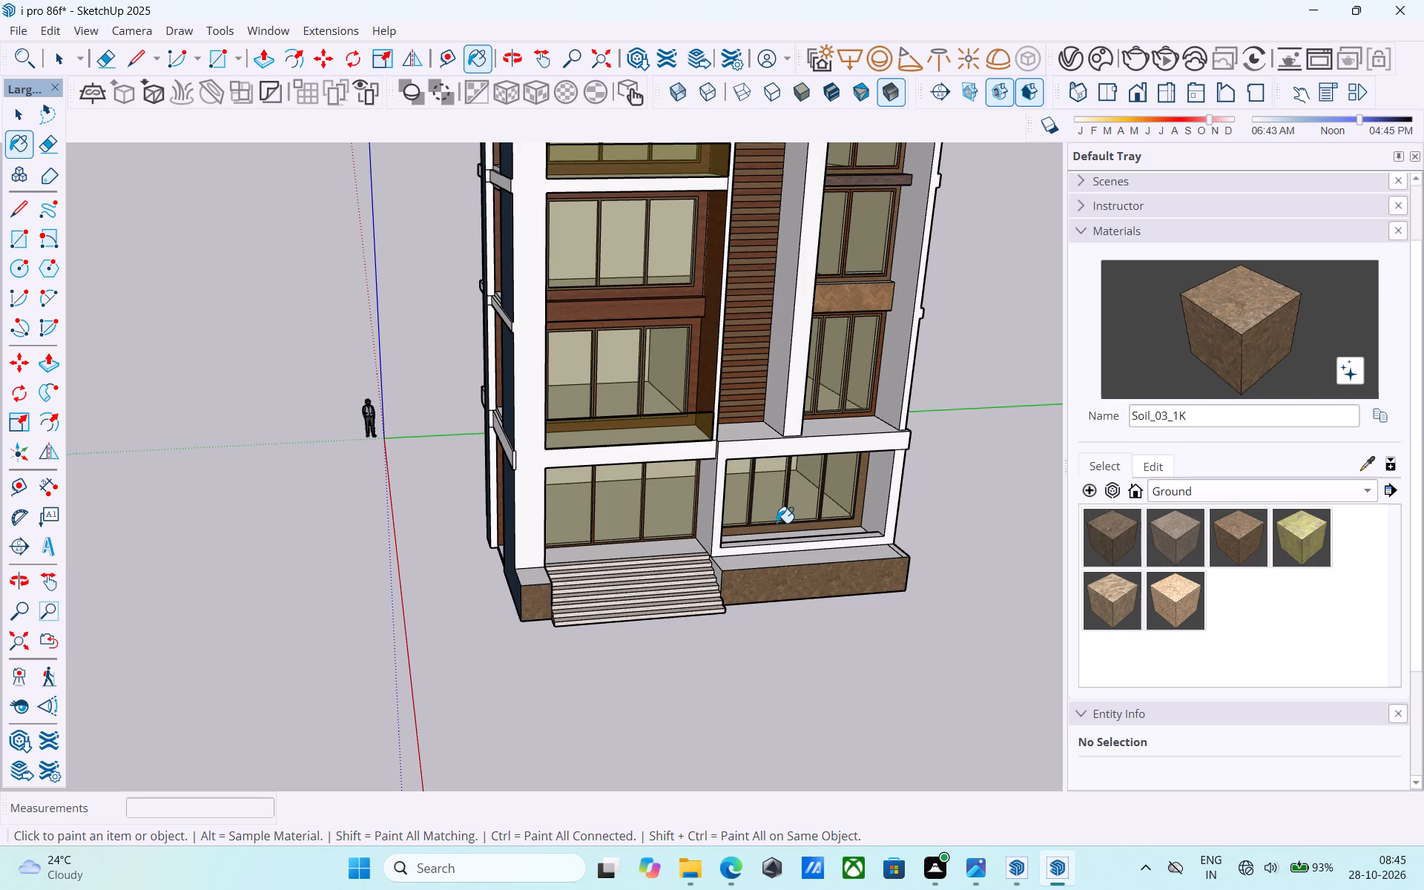
Examine the whole building from the front, the plain side wall and below, including the soil-textured base.
middle_click_drag(777, 523, 738, 556)
scroll(824, 497, "down", 1)
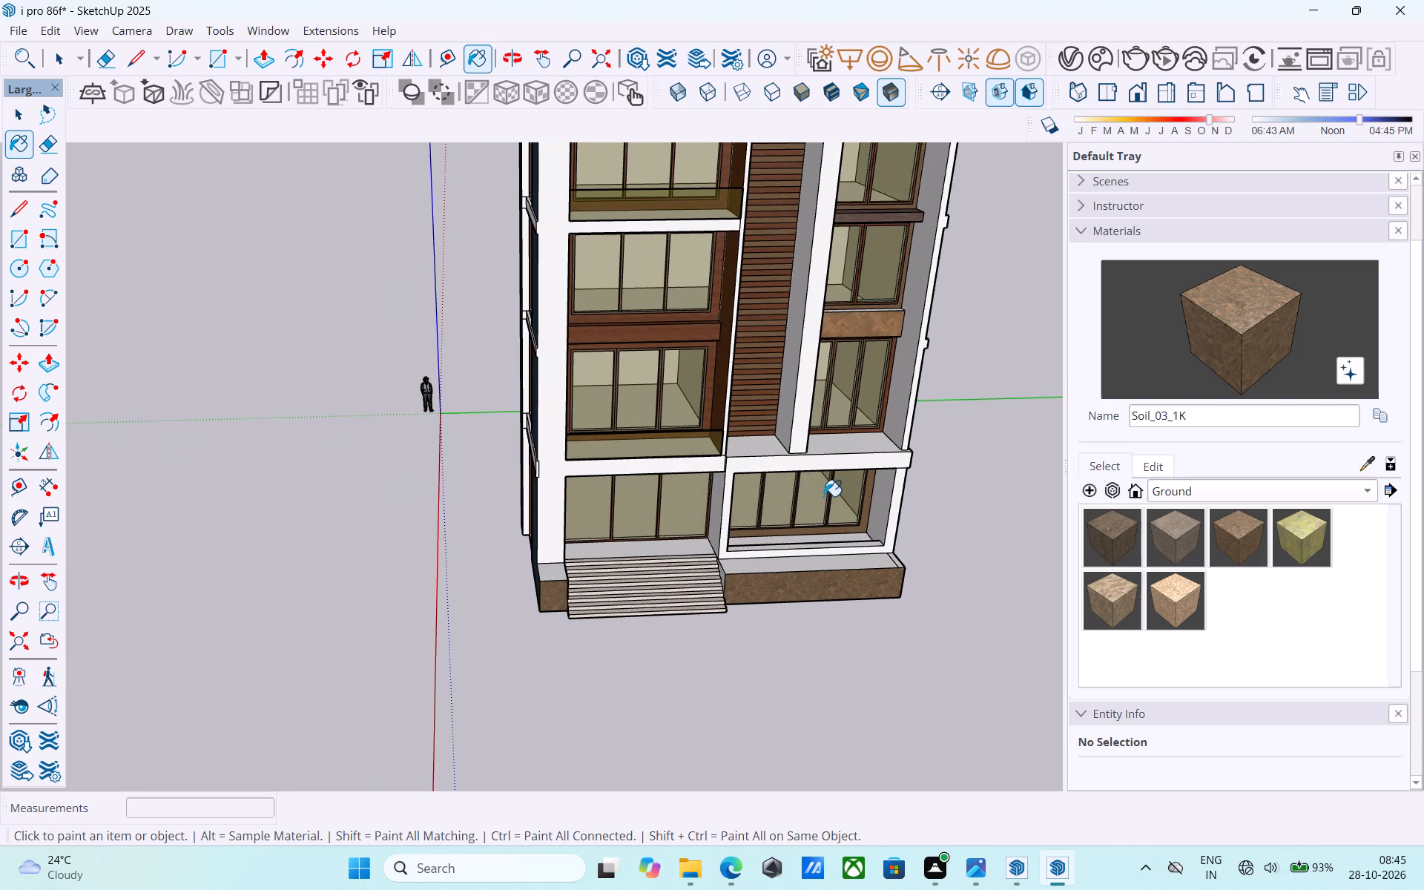
scroll(825, 493, "down", 2)
middle_click_drag(825, 493, 822, 534)
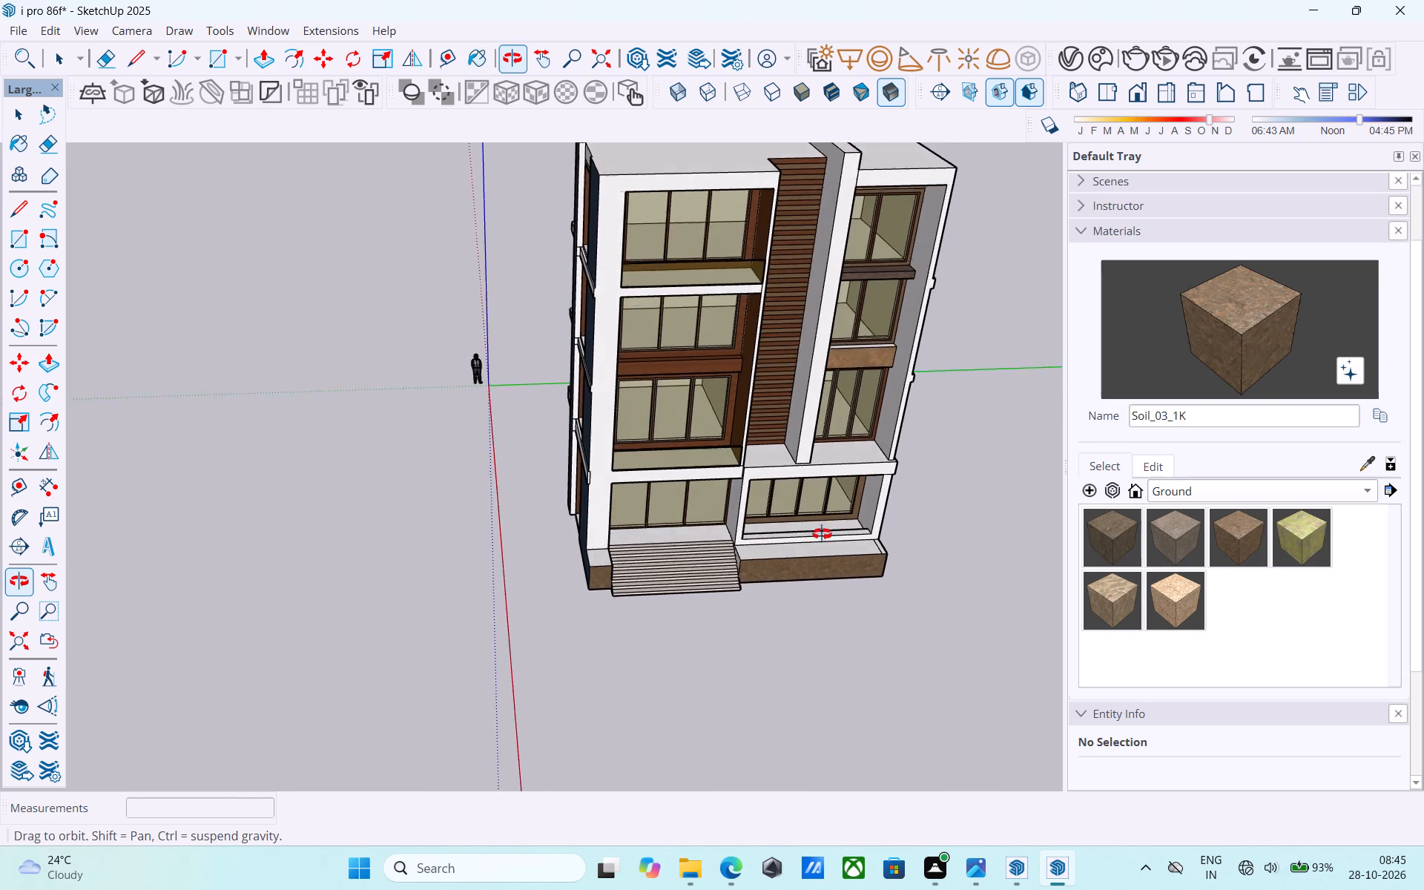
middle_click_drag(822, 534, 822, 533)
middle_click_drag(860, 475, 592, 367, "shift")
middle_click_drag(569, 375, 745, 156, "shift")
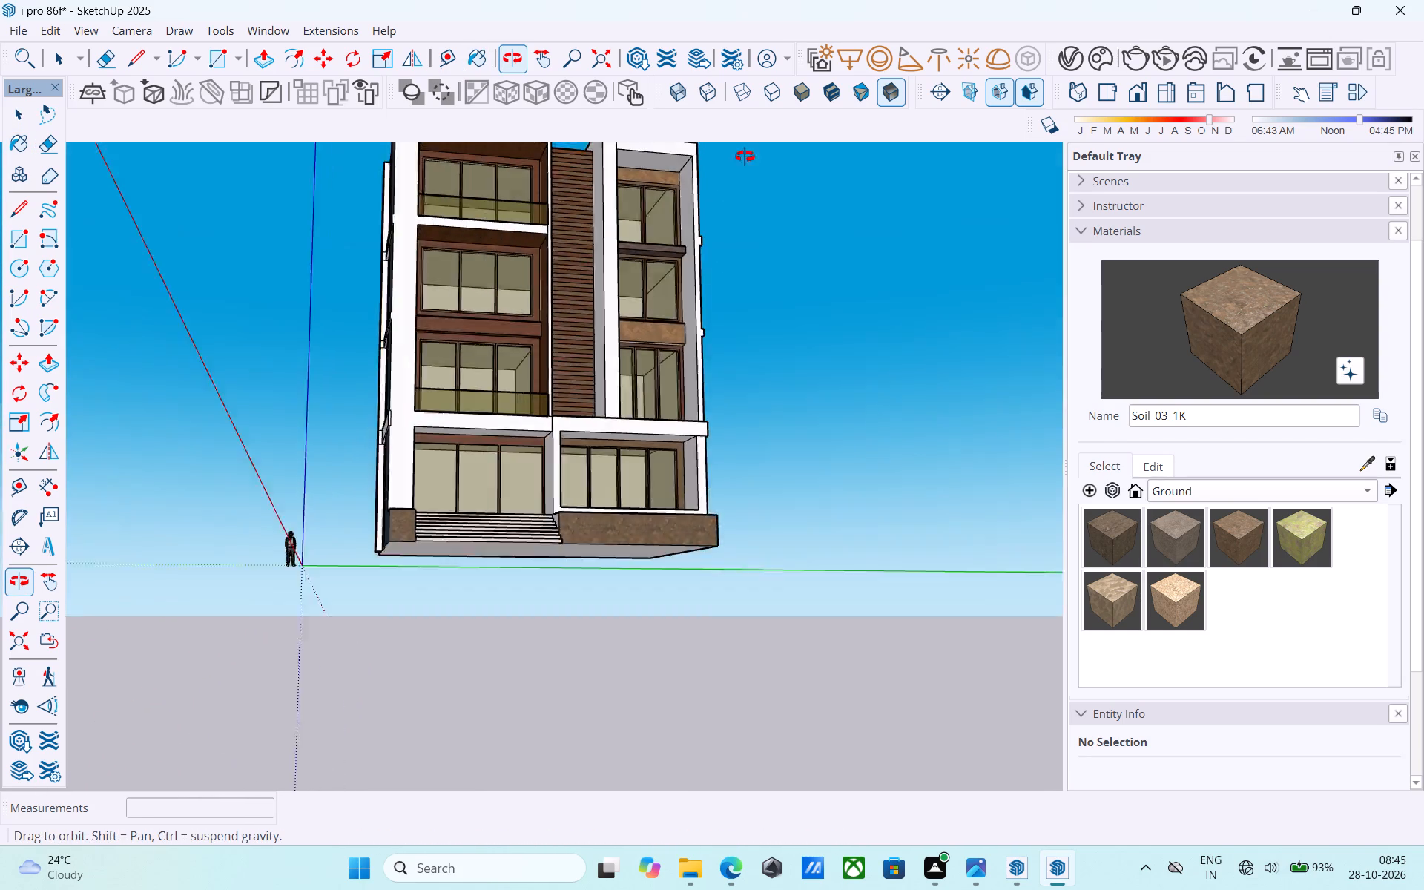
middle_click_drag(745, 156, 548, 394, "shift")
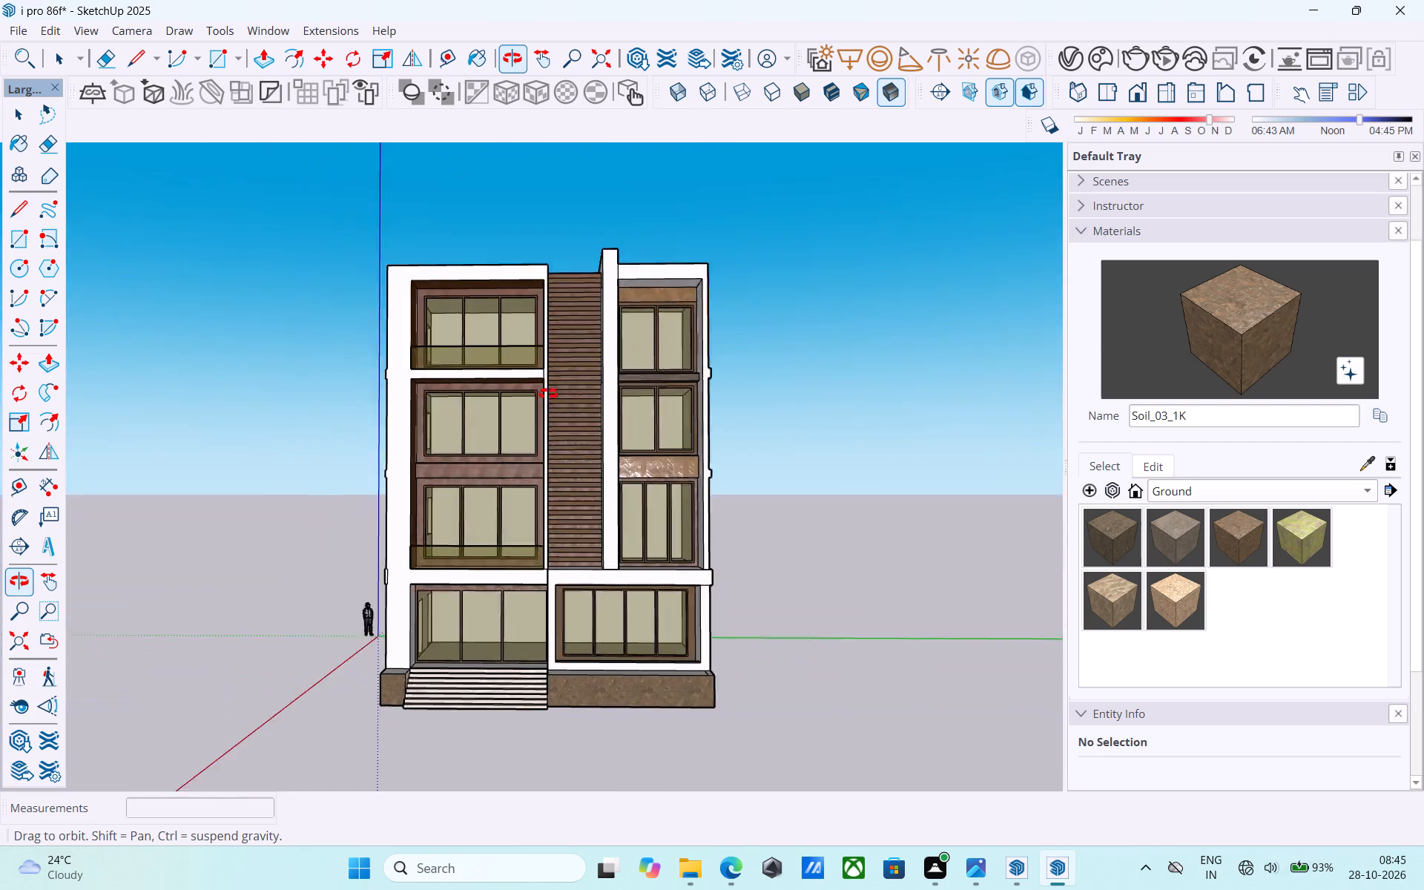
middle_click_drag(548, 394, 496, 411, "shift")
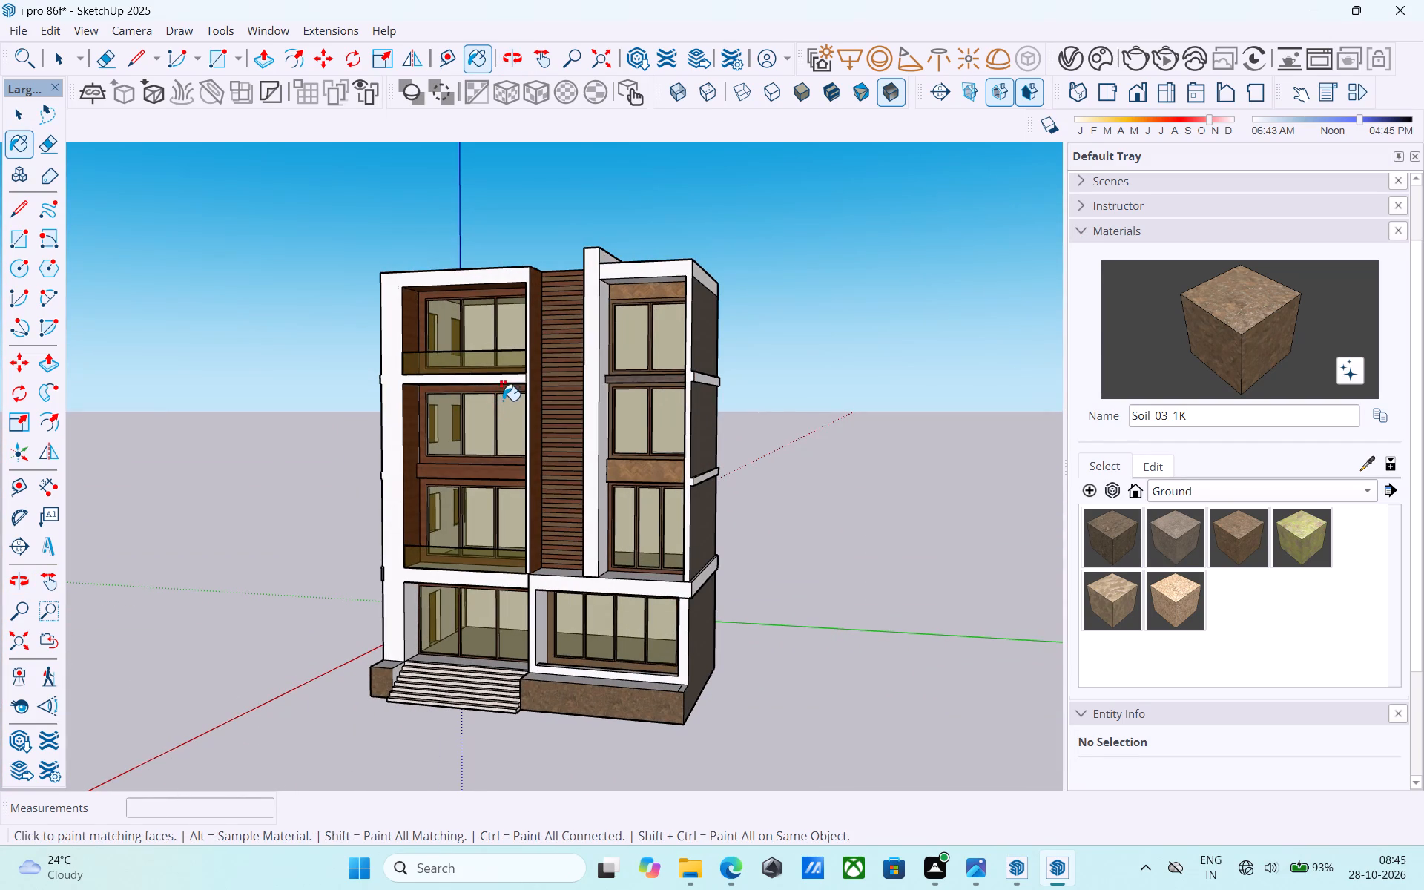
middle_click_drag(592, 436, 650, 429)
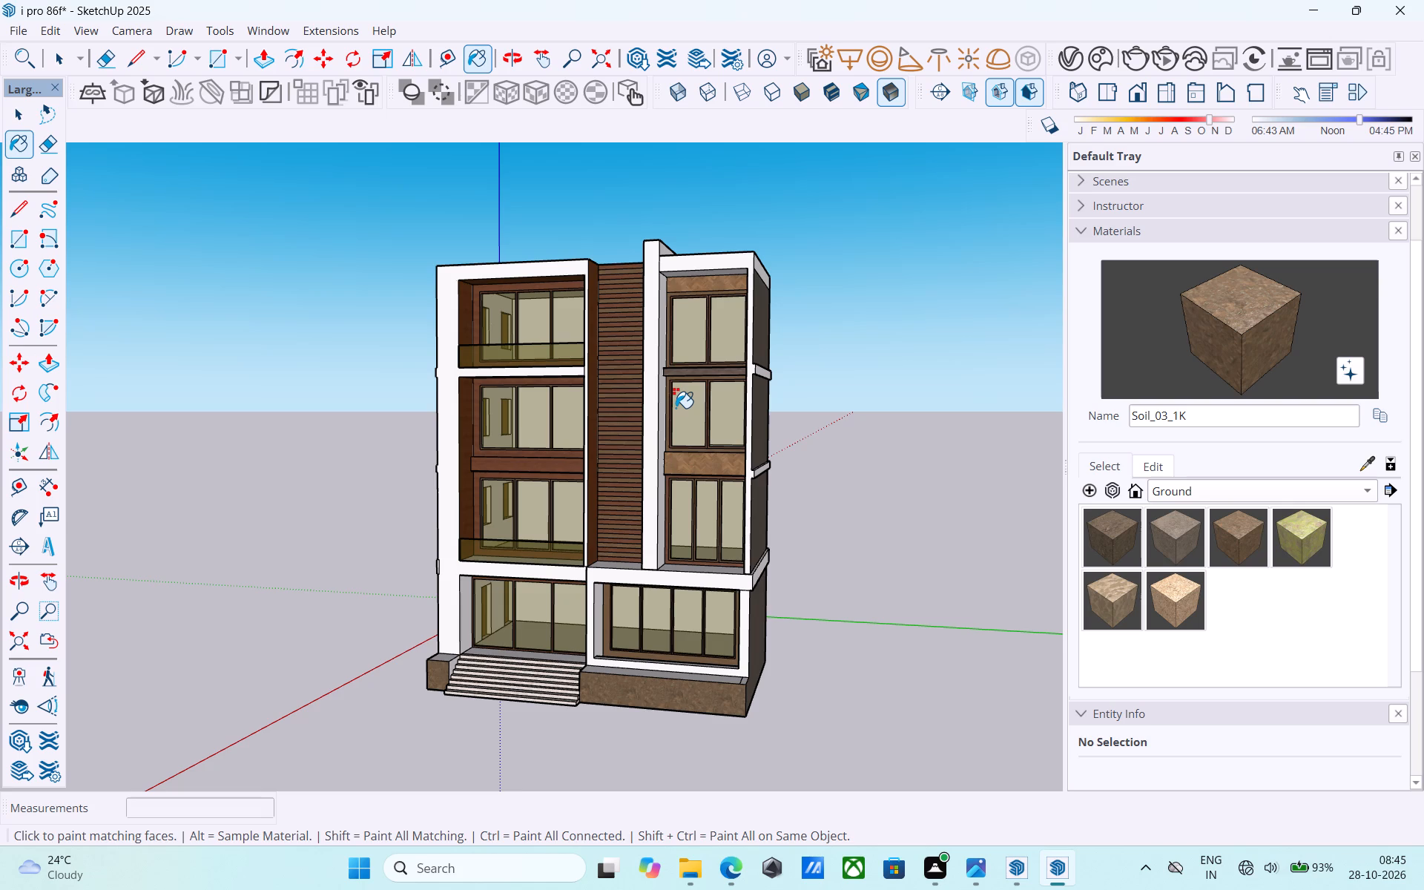
scroll(676, 408, "down", 4)
middle_click_drag(683, 431, 533, 441)
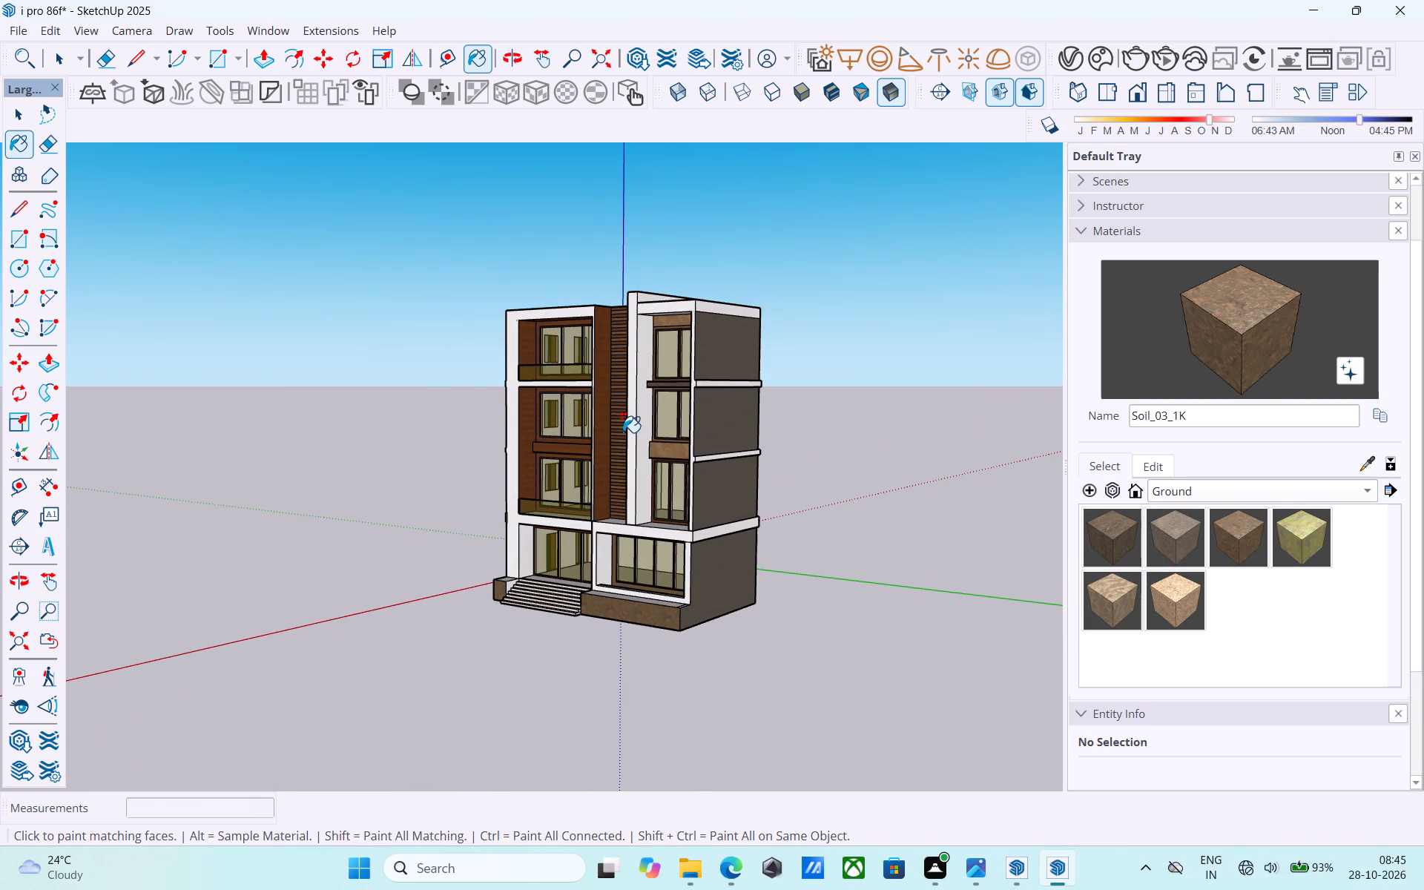
middle_click_drag(635, 435, 599, 454)
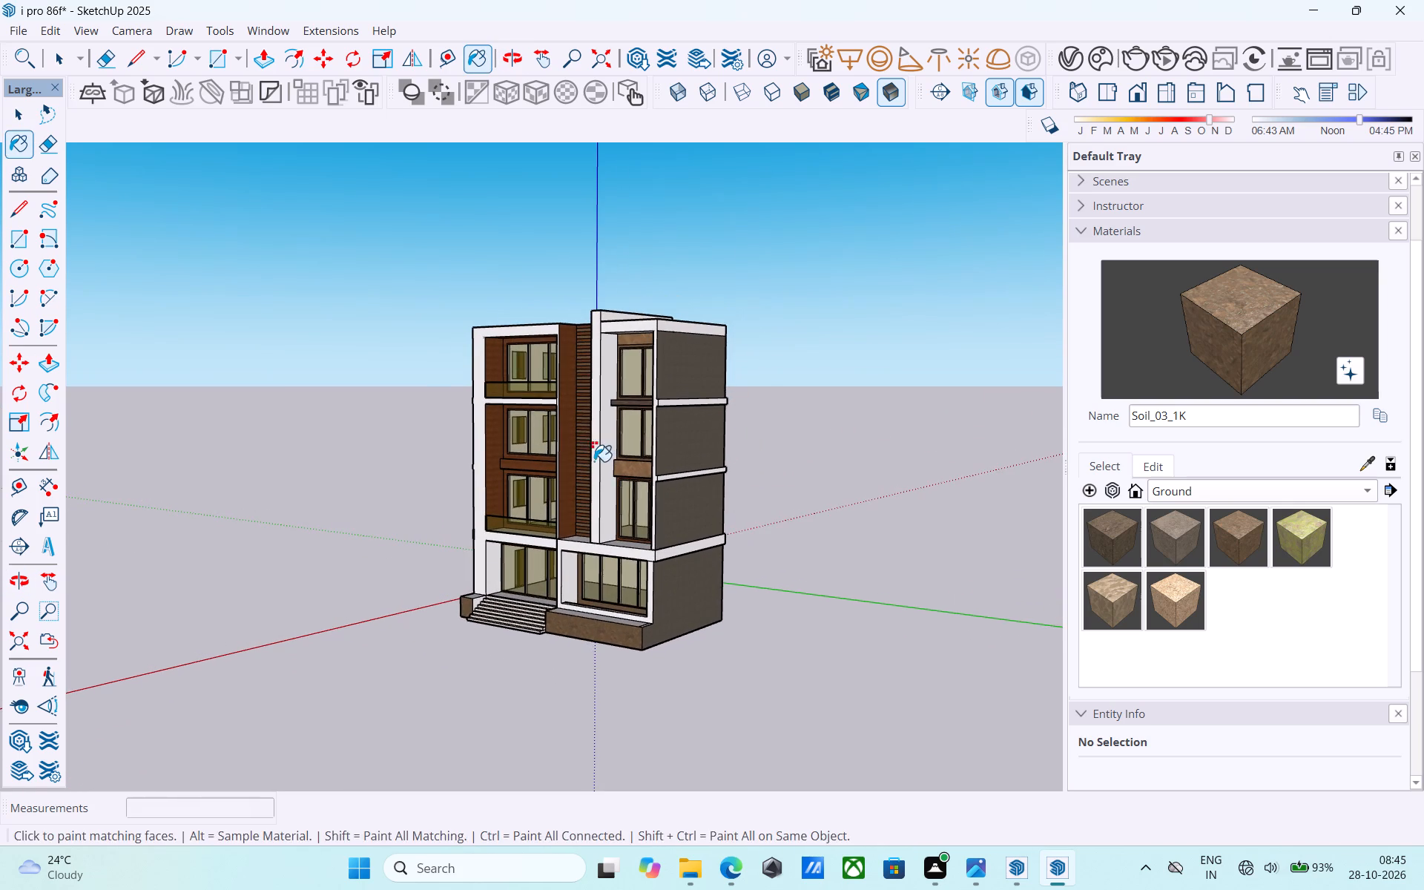
middle_click_drag(654, 461, 685, 461)
middle_click_drag(688, 461, 678, 432)
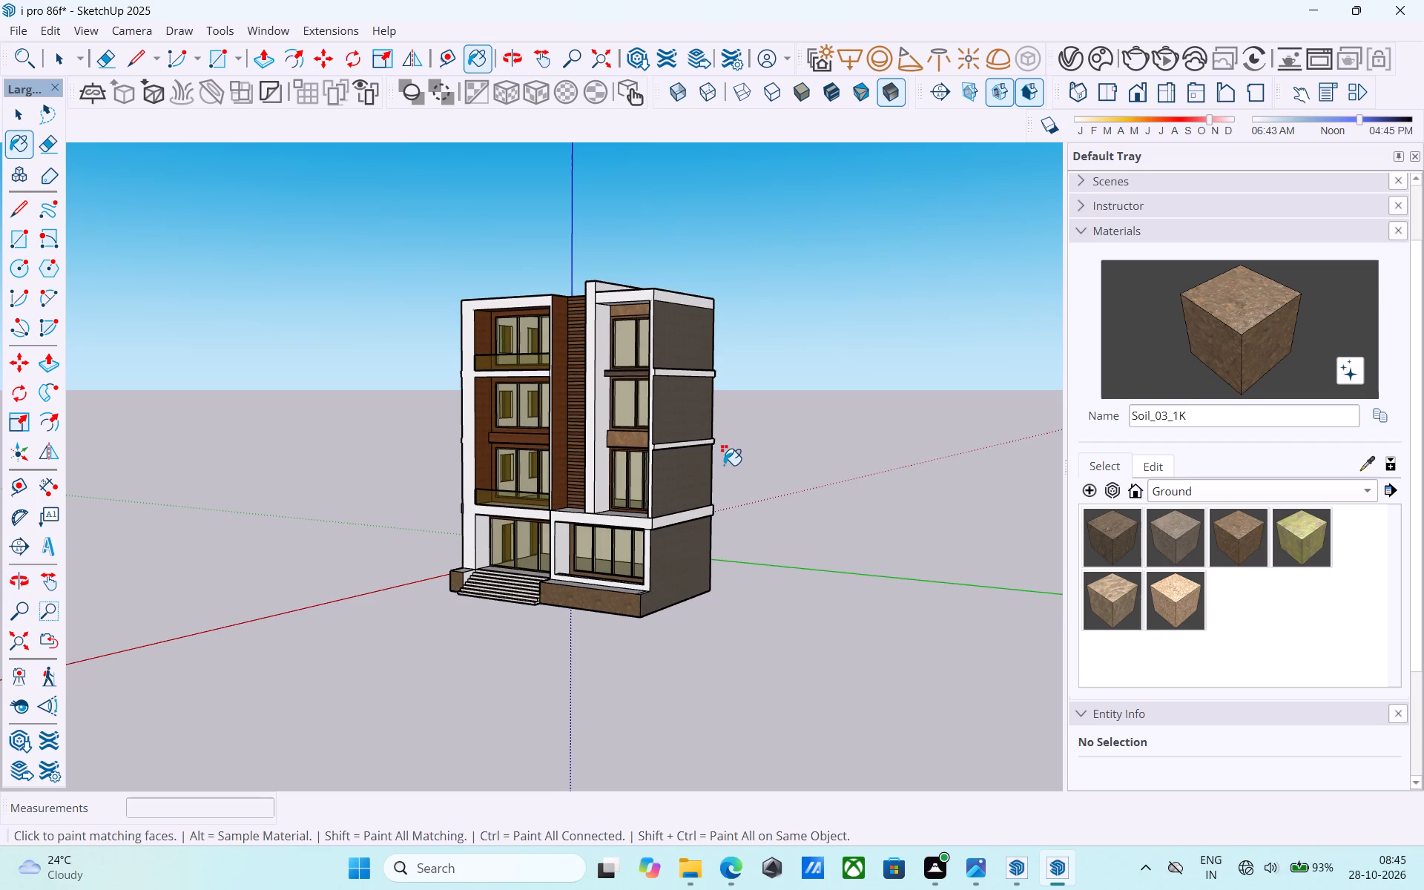
middle_click_drag(724, 465, 896, 253)
scroll(726, 411, "up", 1)
middle_click_drag(719, 412, 773, 463)
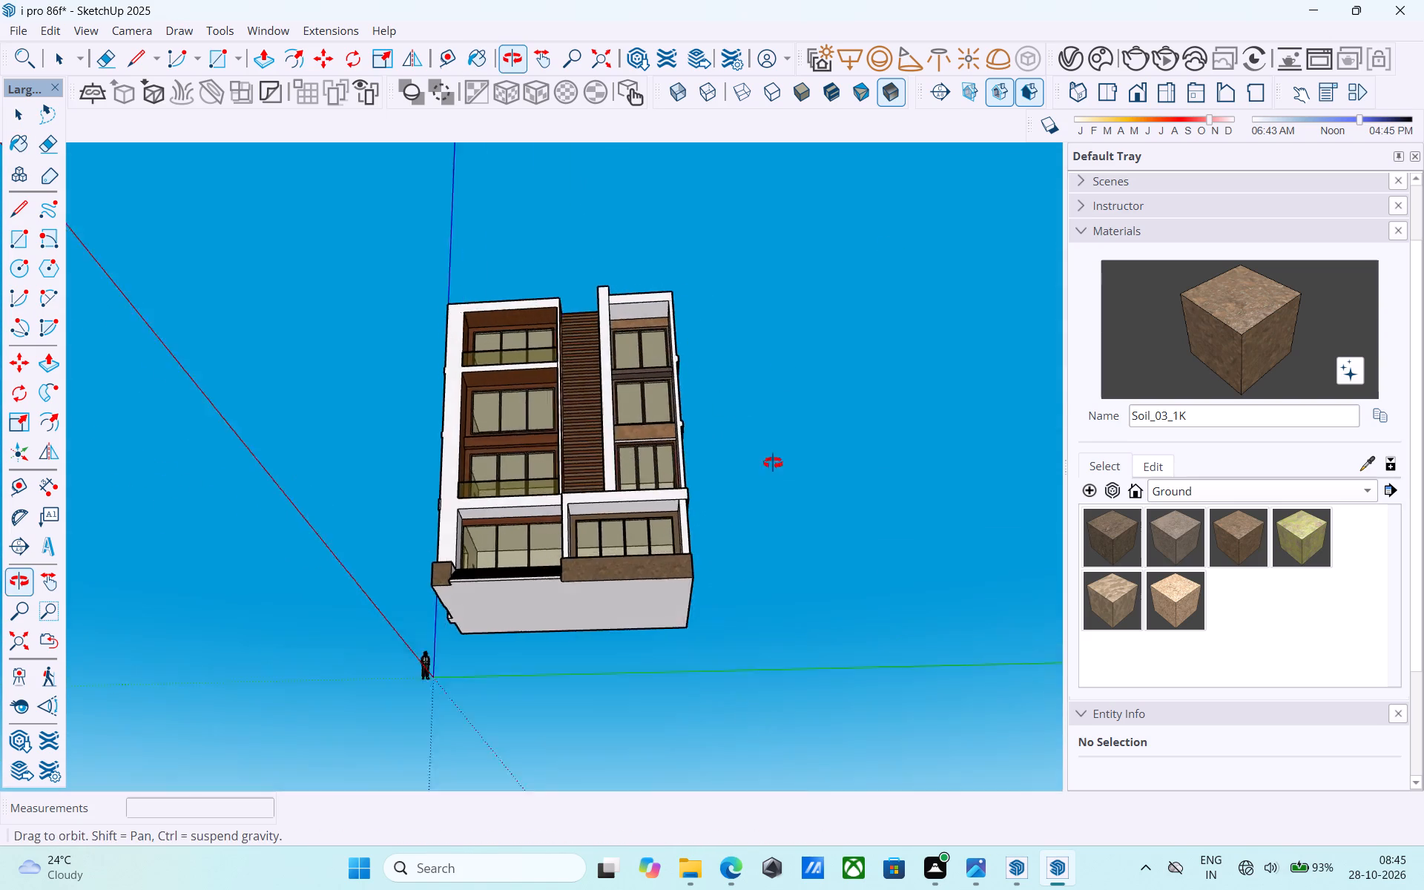
middle_click_drag(773, 463, 790, 533)
middle_click_drag(755, 512, 765, 475)
scroll(734, 478, "up", 6)
scroll(552, 524, "down", 4)
middle_click_drag(550, 538, 502, 728)
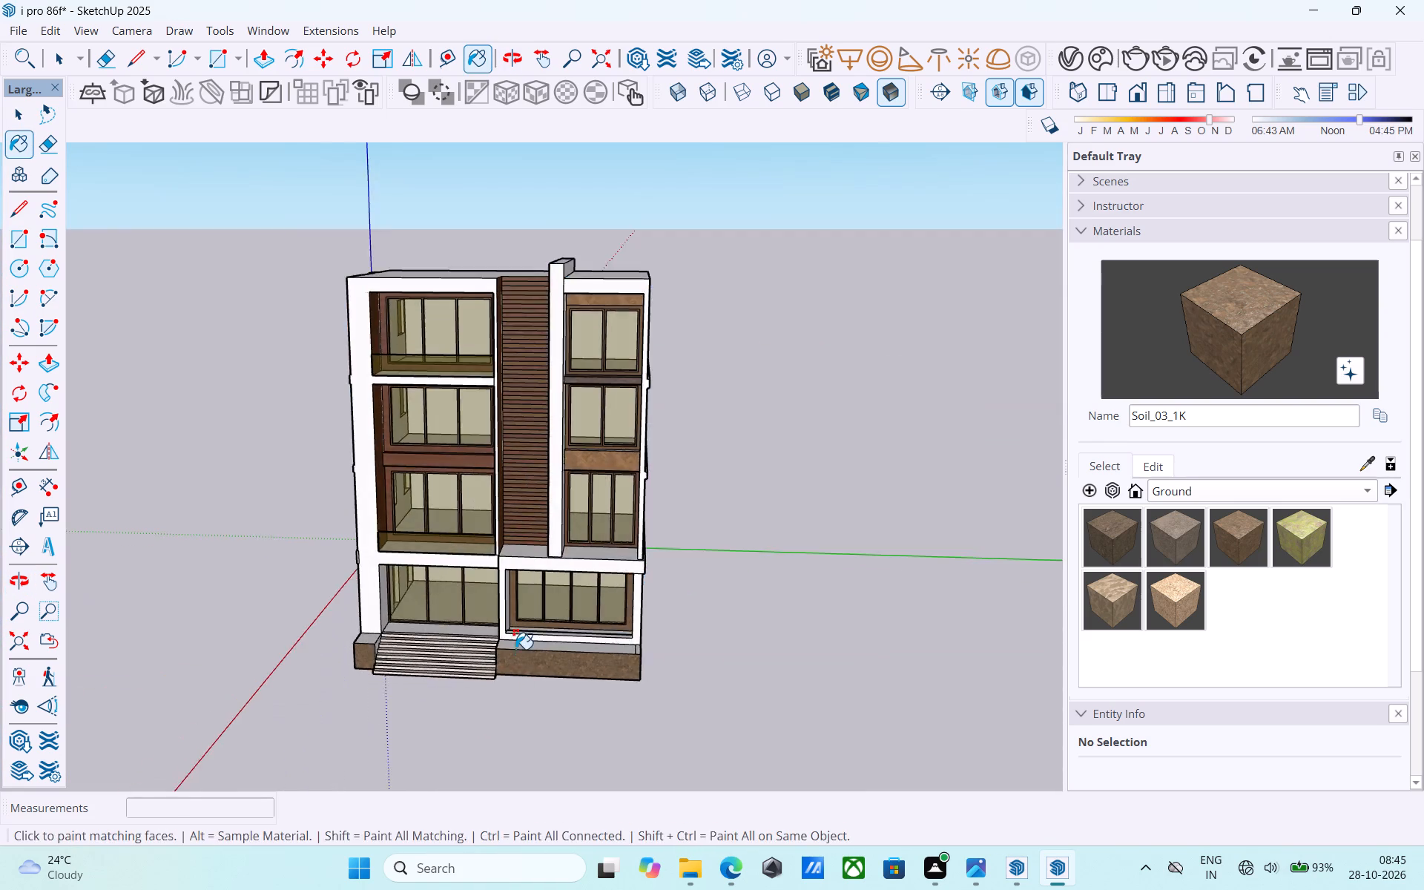
scroll(515, 649, "down", 4)
middle_click_drag(516, 648, 596, 678)
scroll(648, 612, "down", 4)
middle_click_drag(648, 612, 629, 534)
scroll(603, 516, "up", 4)
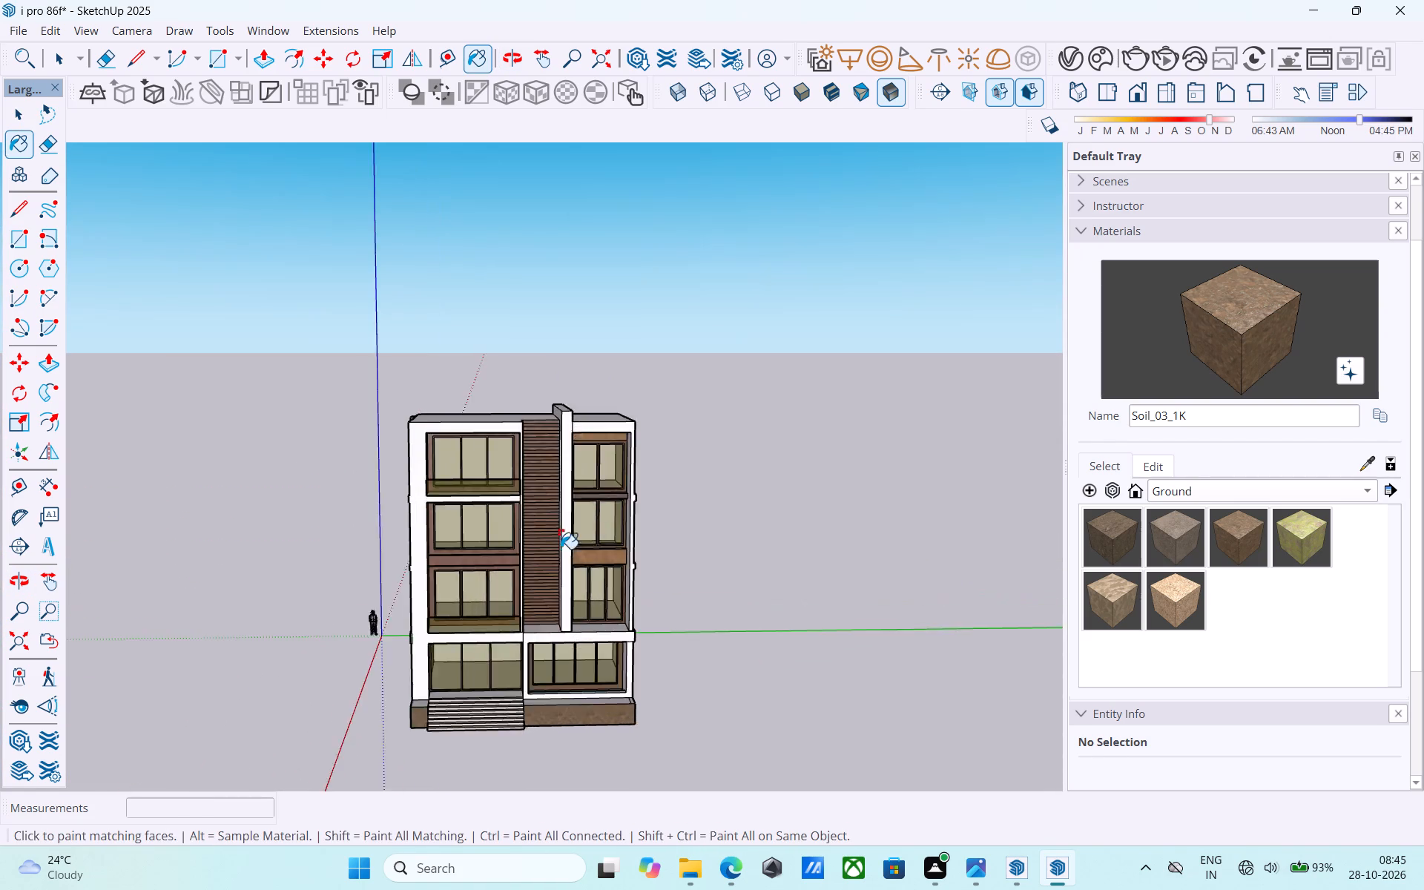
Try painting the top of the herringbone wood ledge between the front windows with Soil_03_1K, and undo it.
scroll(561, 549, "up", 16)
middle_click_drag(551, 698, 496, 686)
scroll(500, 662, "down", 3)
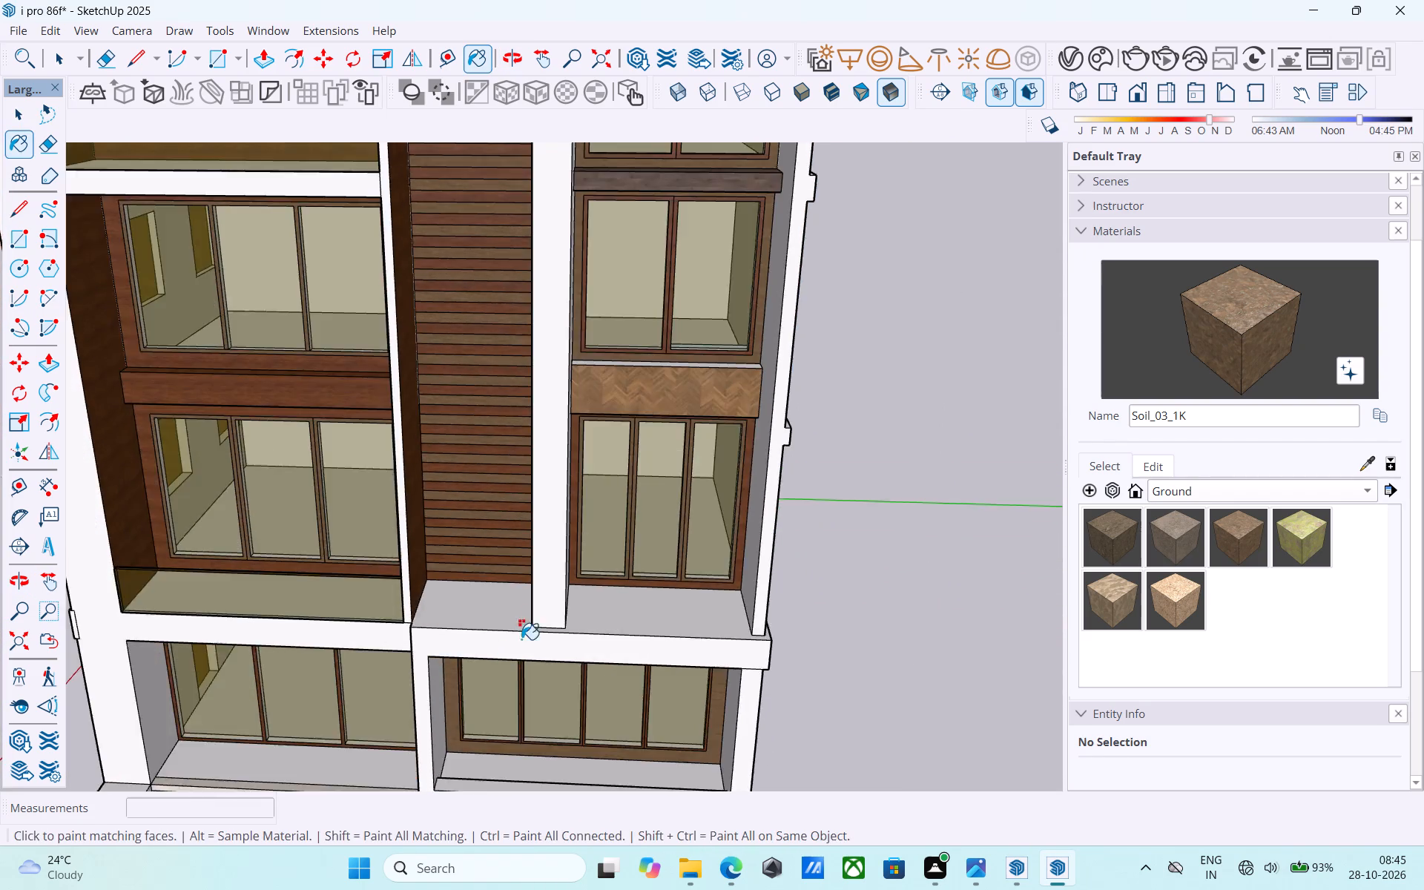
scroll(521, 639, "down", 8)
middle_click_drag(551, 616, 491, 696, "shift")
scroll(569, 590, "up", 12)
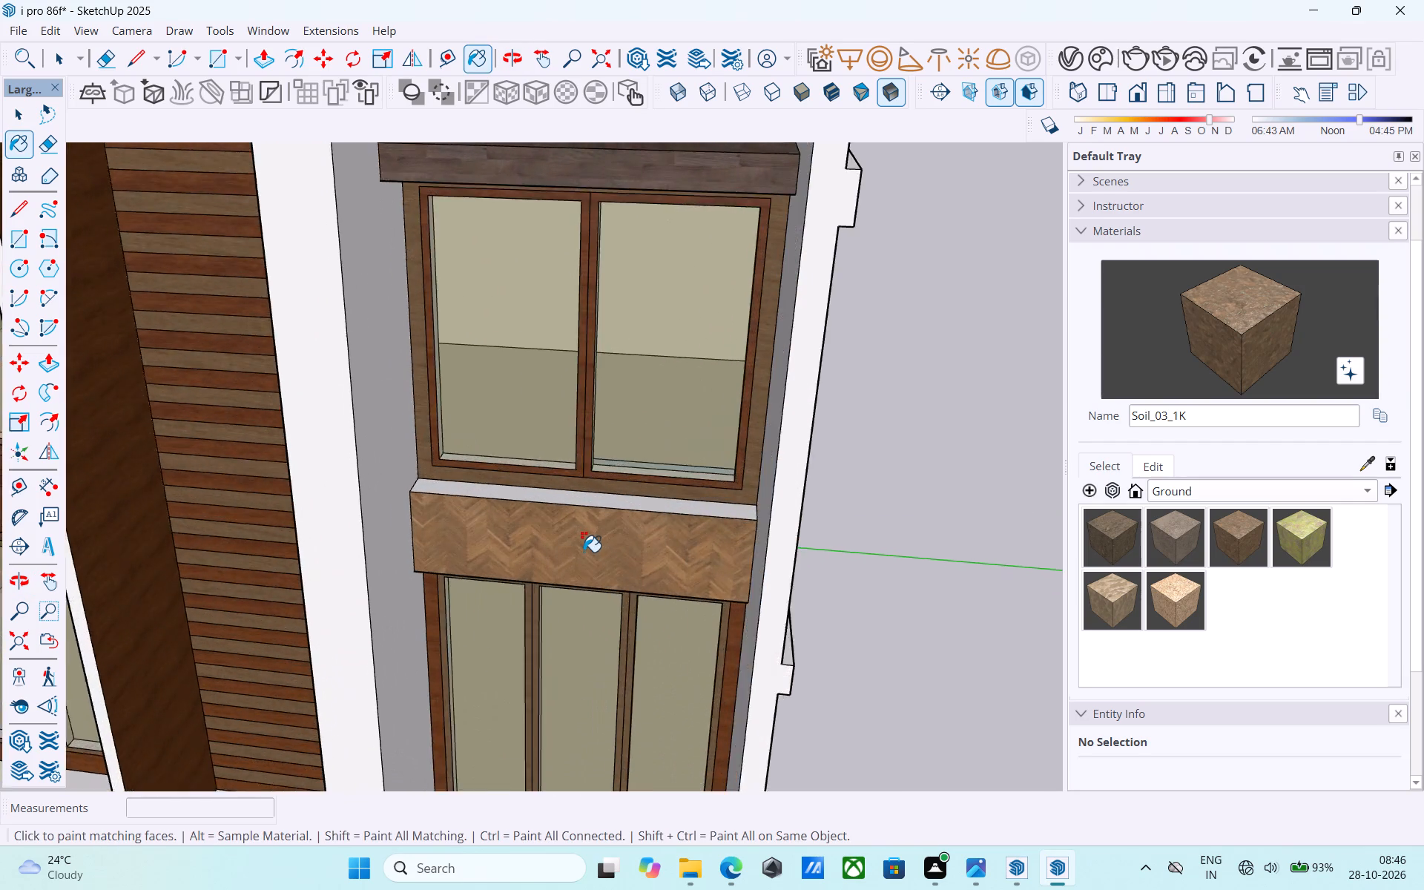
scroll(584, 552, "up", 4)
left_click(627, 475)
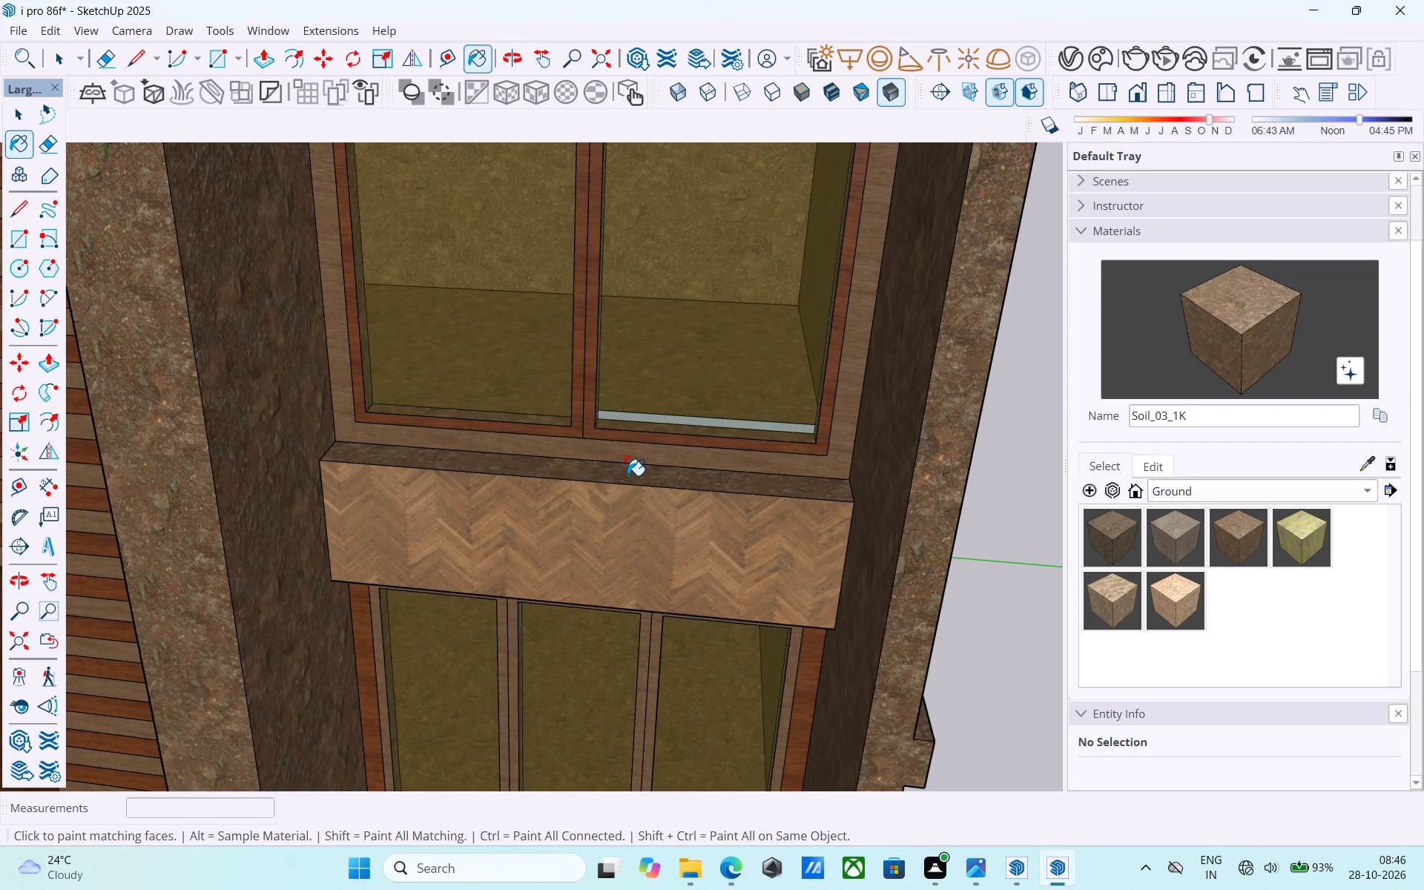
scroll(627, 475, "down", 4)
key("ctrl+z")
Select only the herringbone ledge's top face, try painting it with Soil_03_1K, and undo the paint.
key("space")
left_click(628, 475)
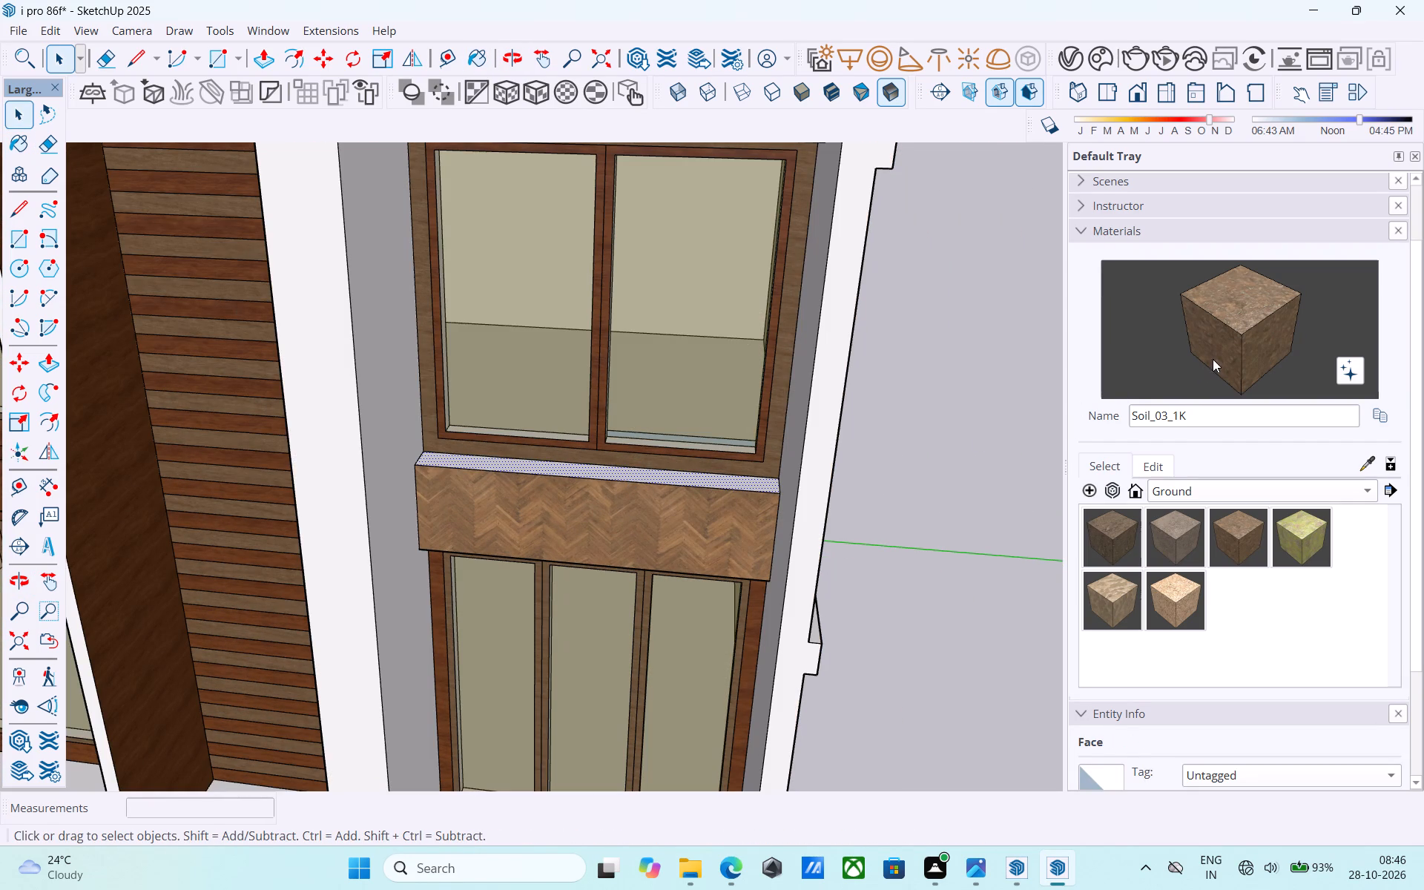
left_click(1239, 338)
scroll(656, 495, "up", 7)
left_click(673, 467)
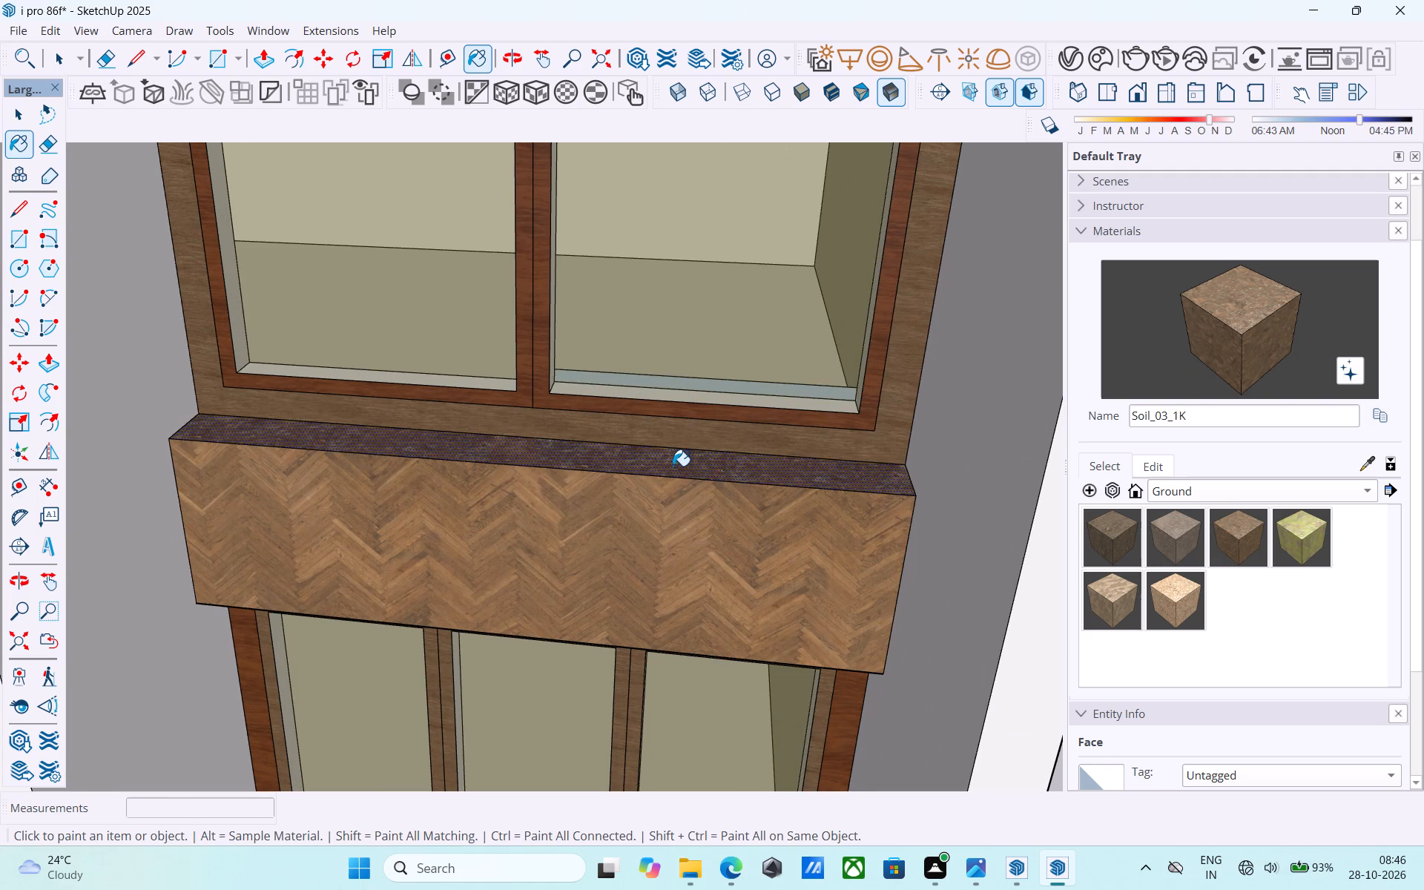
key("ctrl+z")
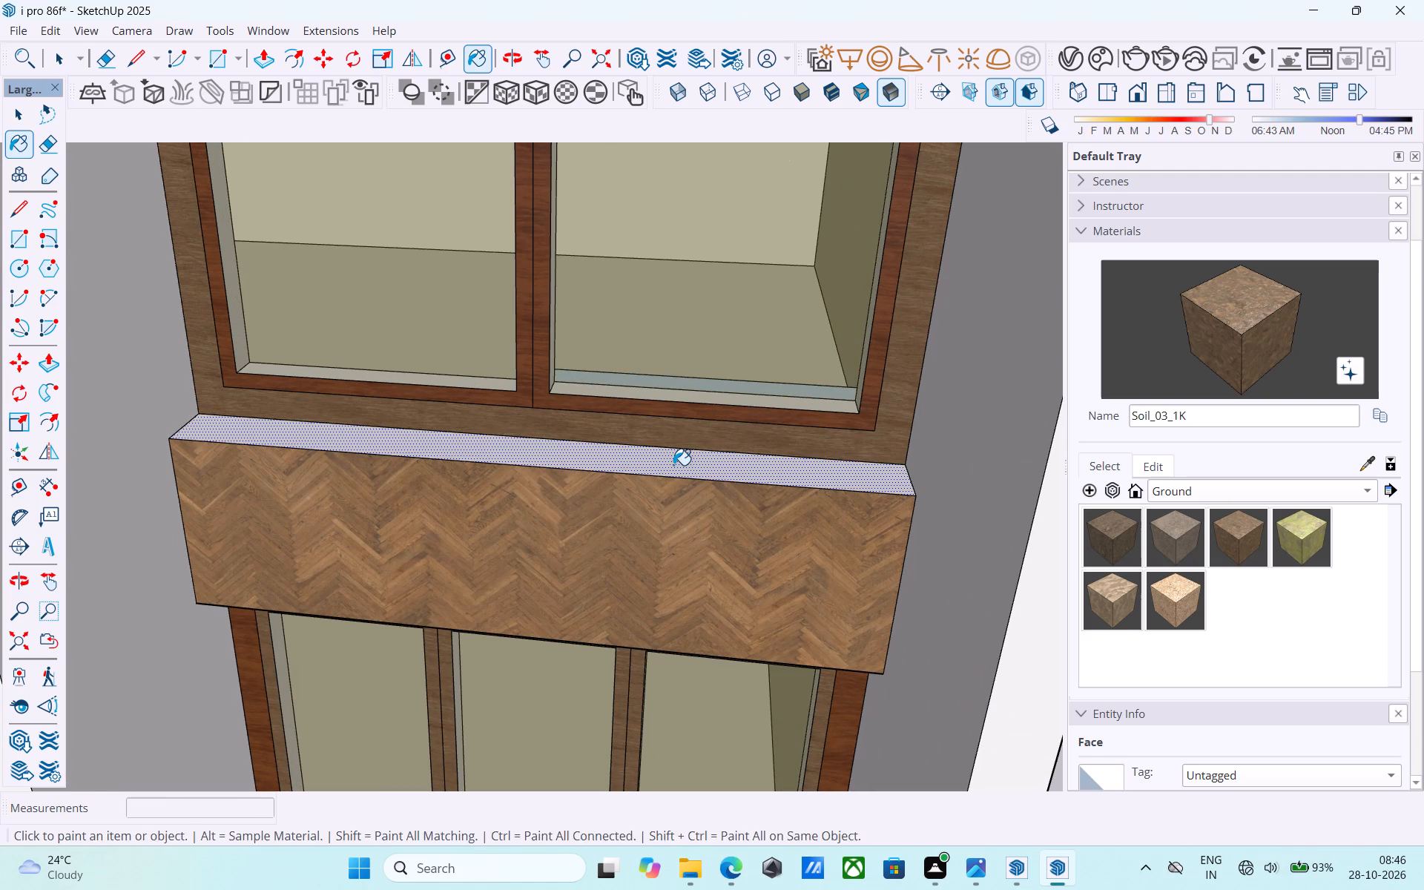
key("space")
Examine the front window ledges and the facade from the front and the navy side.
scroll(679, 465, "down", 5)
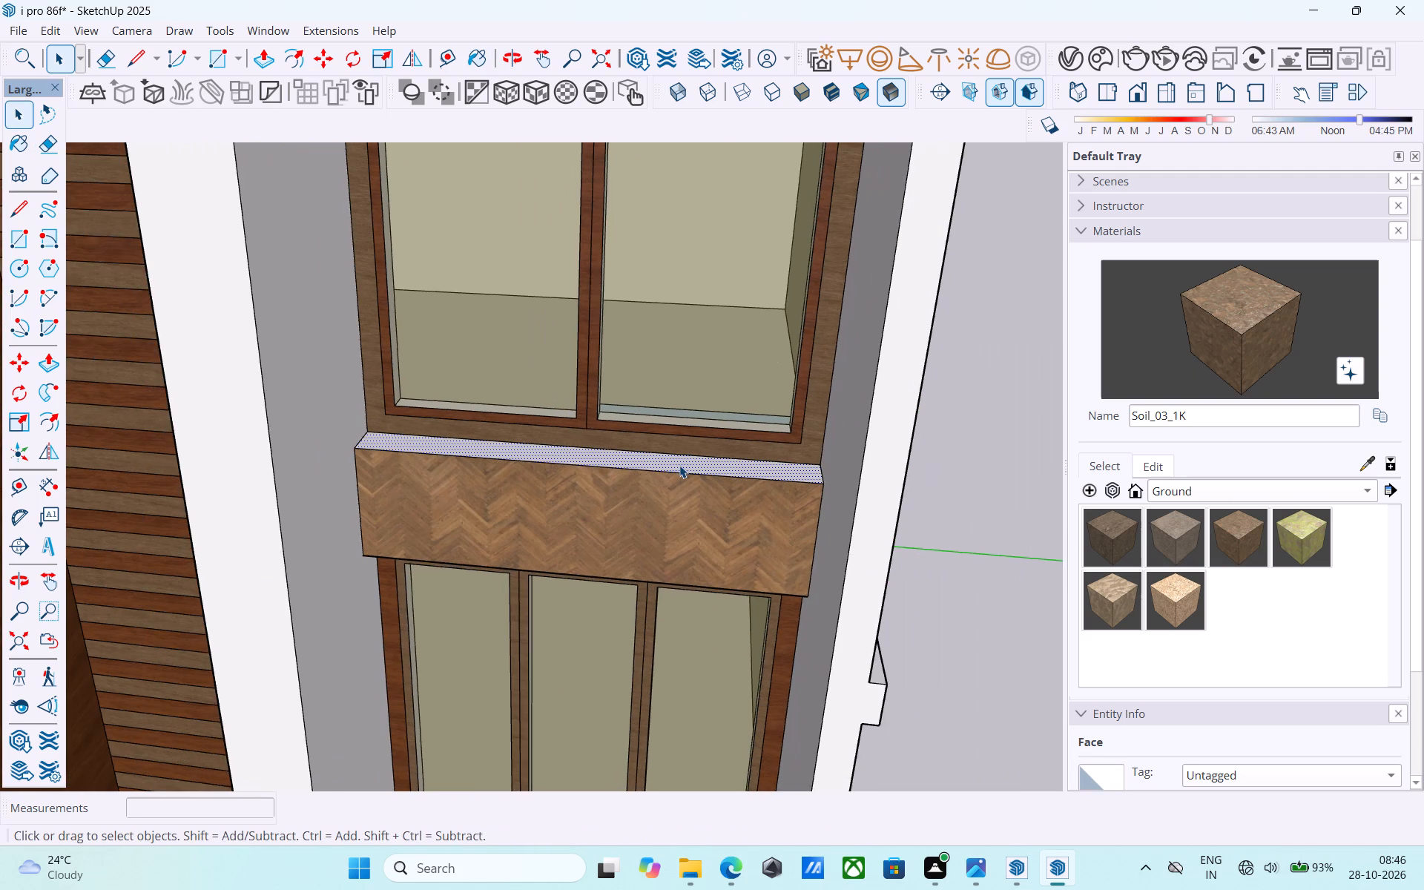
middle_click_drag(679, 465, 749, 420)
scroll(749, 419, "down", 11)
middle_click_drag(739, 409, 693, 382)
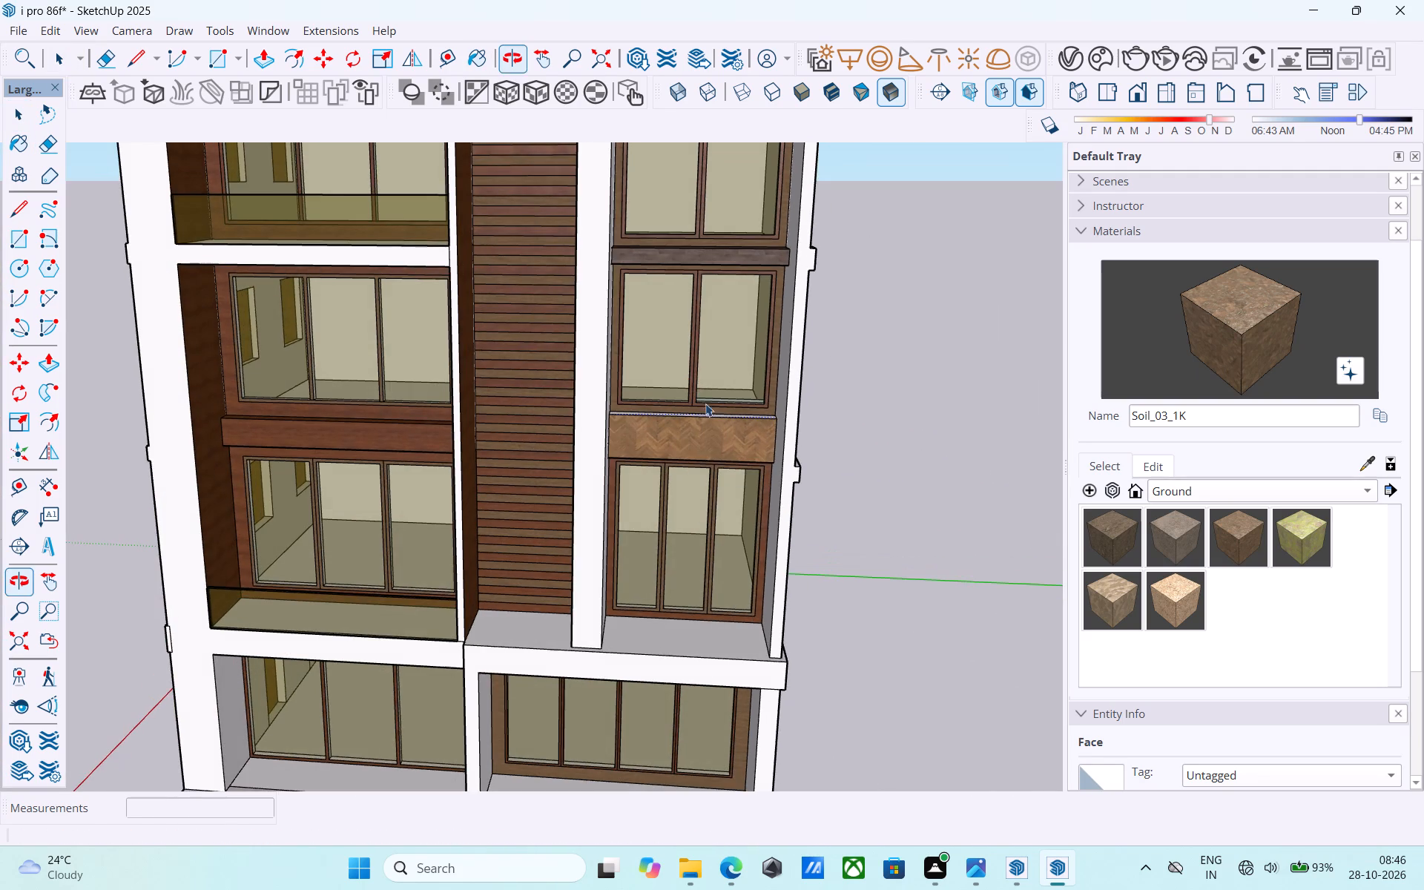
scroll(706, 409, "up", 5)
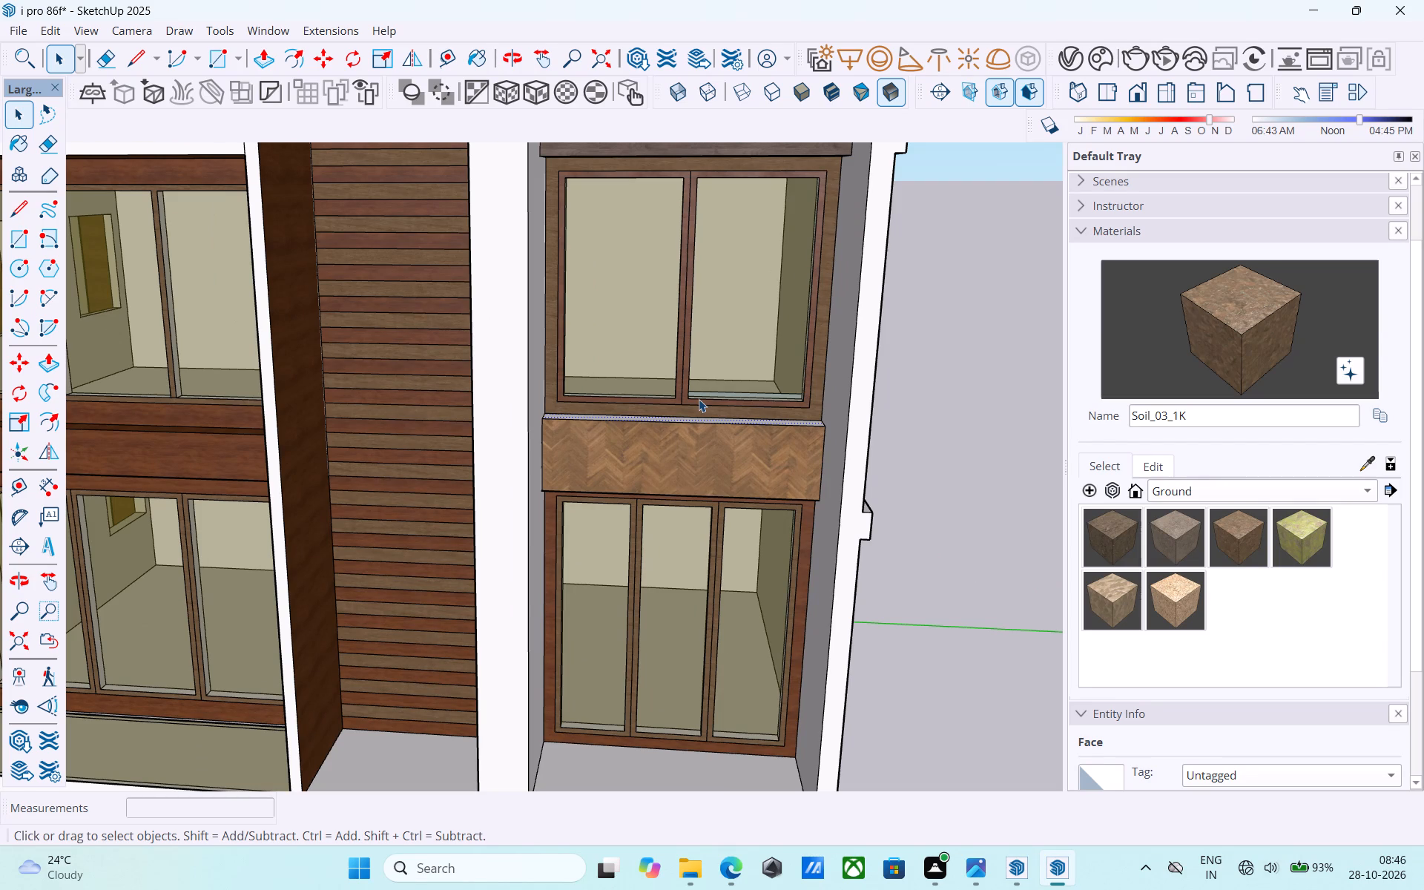
scroll(699, 396, "down", 9)
middle_click_drag(698, 369, 703, 320)
scroll(707, 329, "down", 5)
middle_click_drag(701, 336, 756, 402)
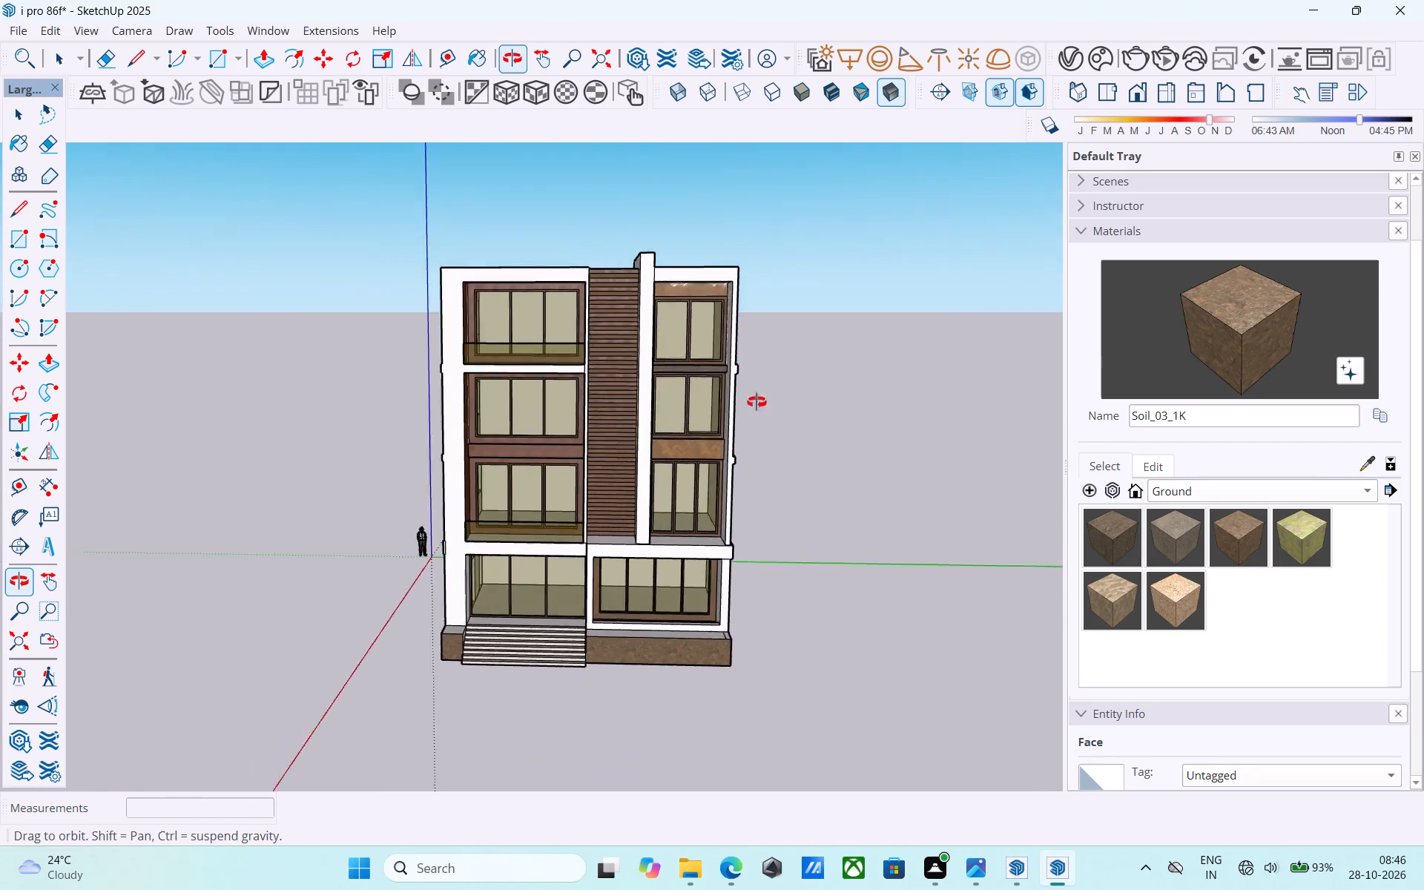
middle_click_drag(756, 402, 885, 403)
middle_click_drag(714, 452, 962, 386)
scroll(616, 259, "up", 8)
Paint the tall white fin's face inside the narrow upper window recess and that recess's ceiling with Wood_Veneer_15_1K from the Wood materials.
middle_click_drag(575, 280, 691, 268)
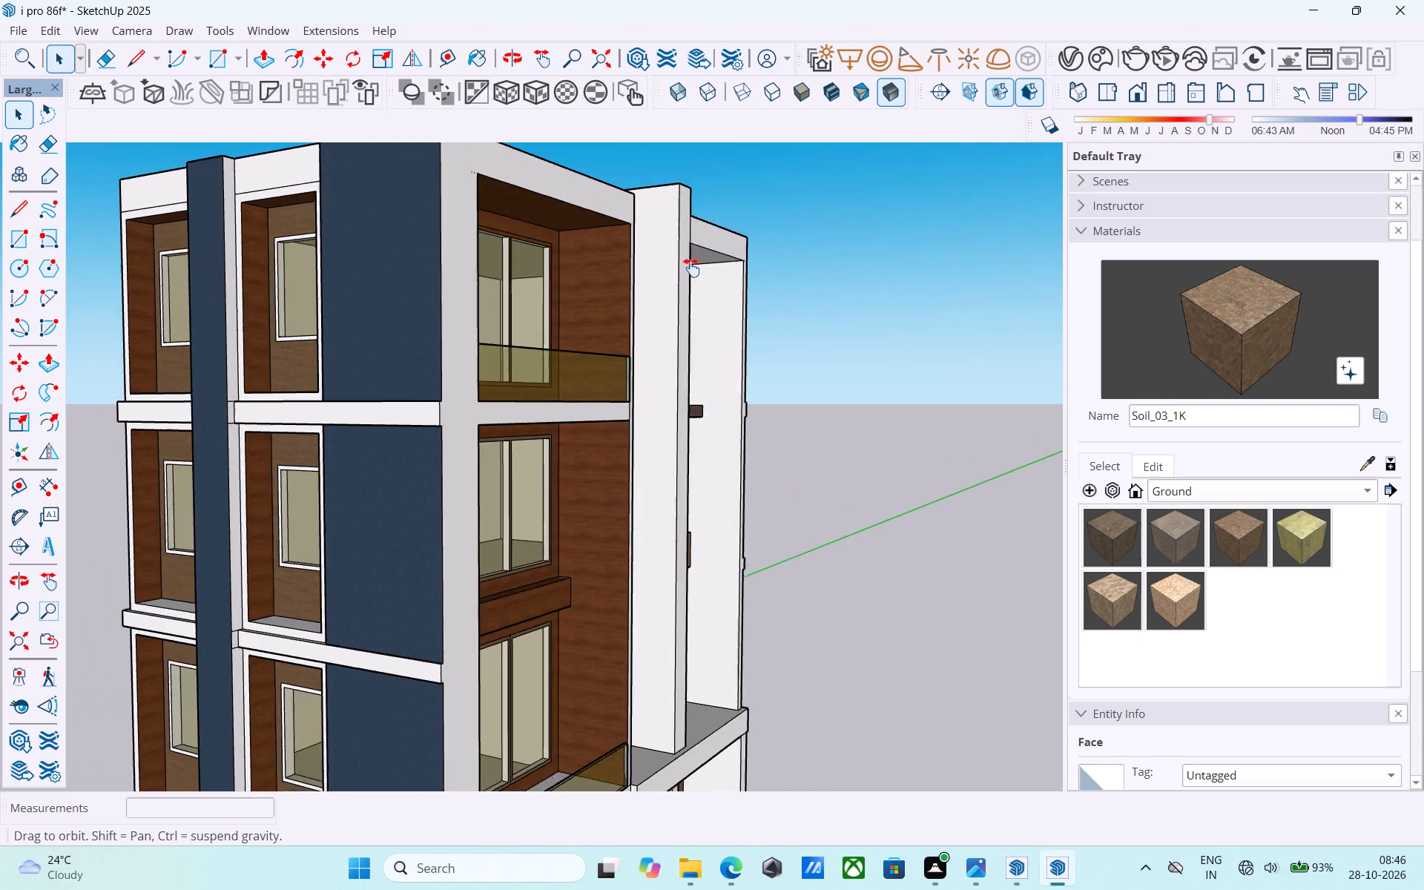
middle_click_drag(691, 268, 7, 334)
middle_click_drag(471, 360, 905, 323)
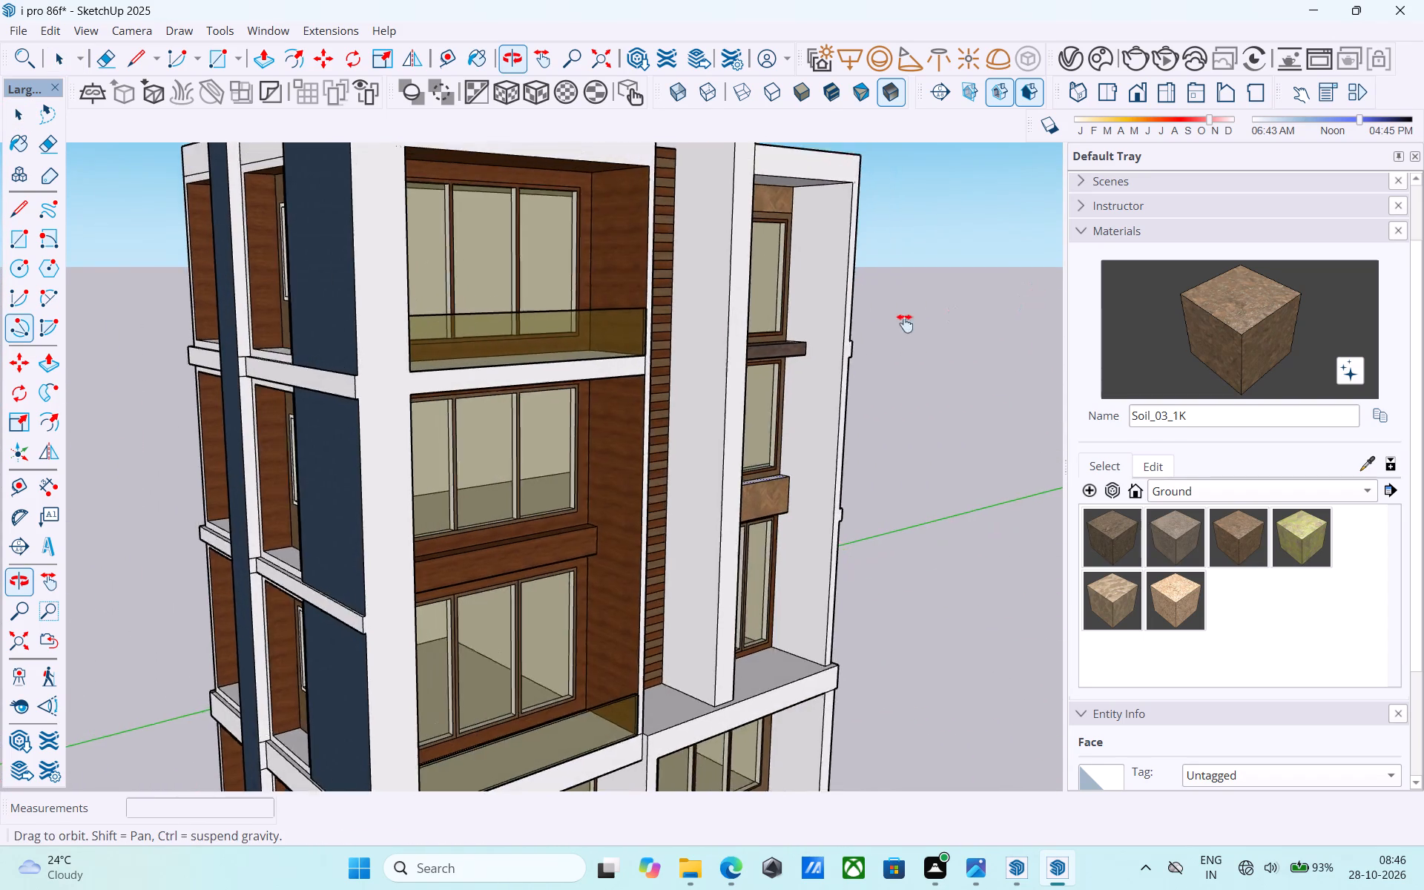
middle_click_drag(905, 323, 894, 323)
left_click(1193, 492)
left_click(1170, 627)
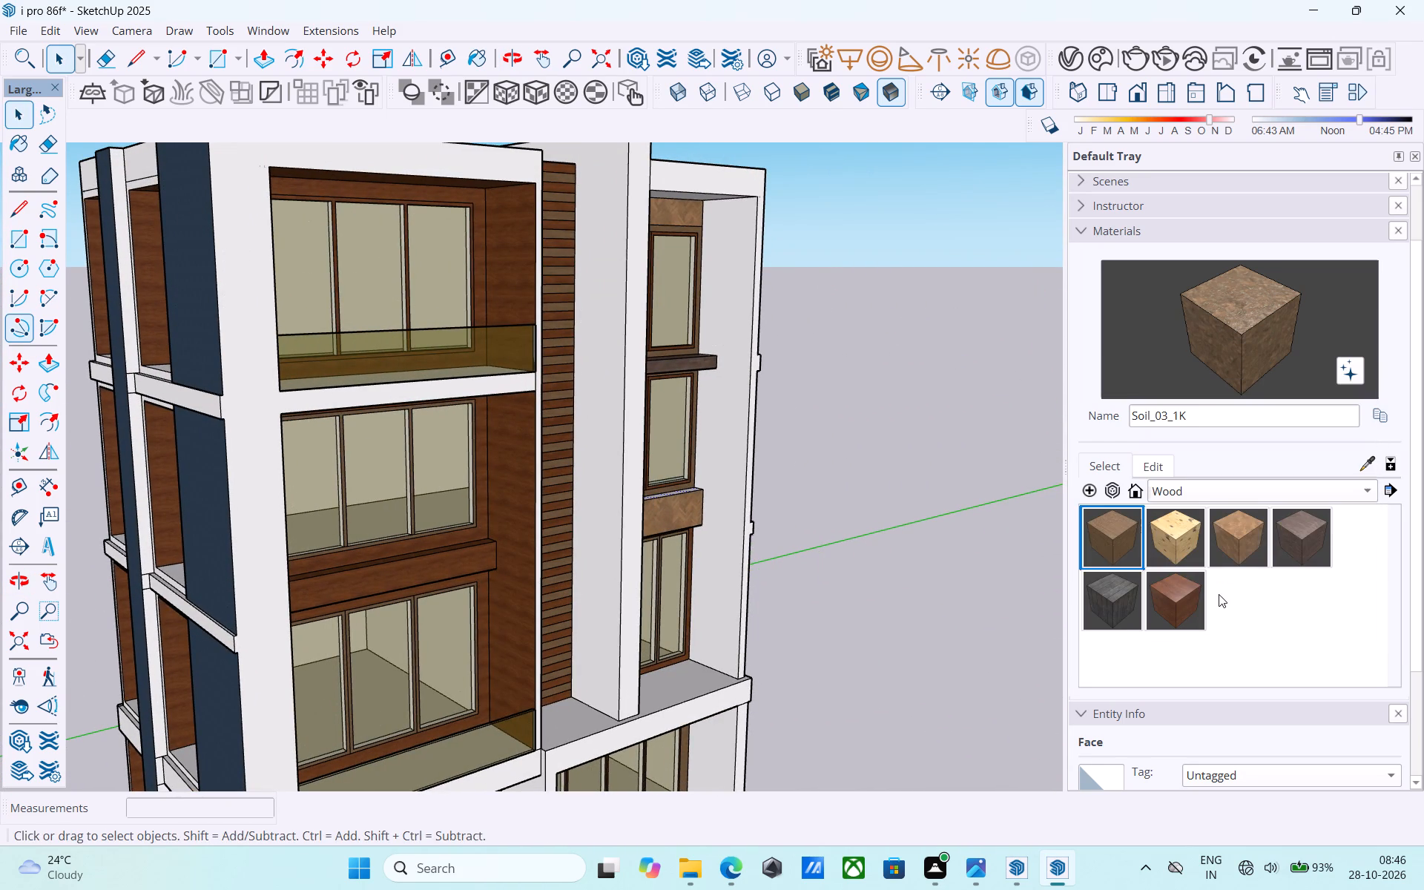
left_click(1182, 596)
middle_click_drag(950, 533, 231, 470)
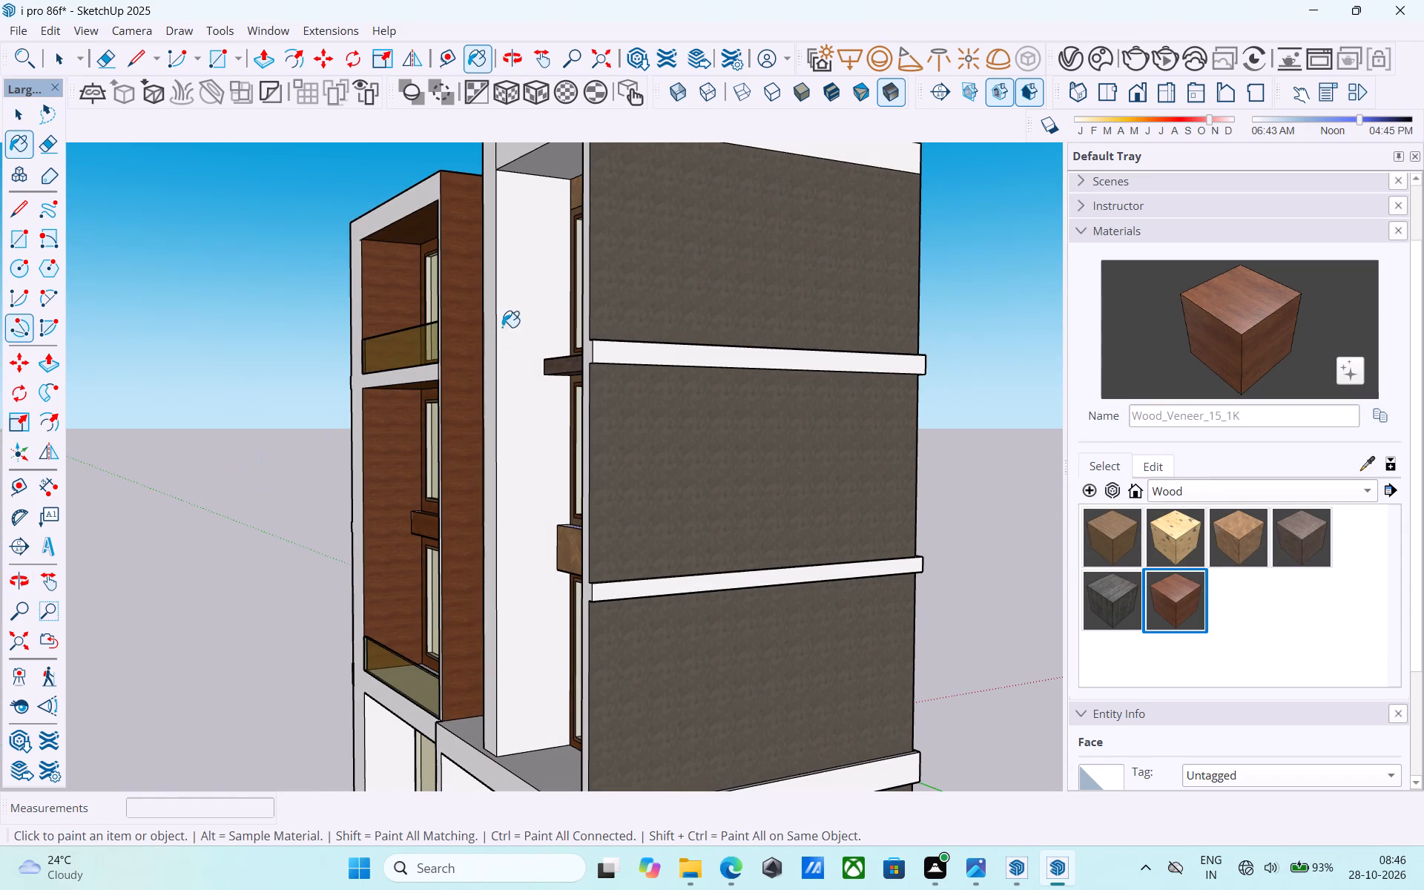
left_click(508, 325)
middle_click_drag(511, 324, 980, 348)
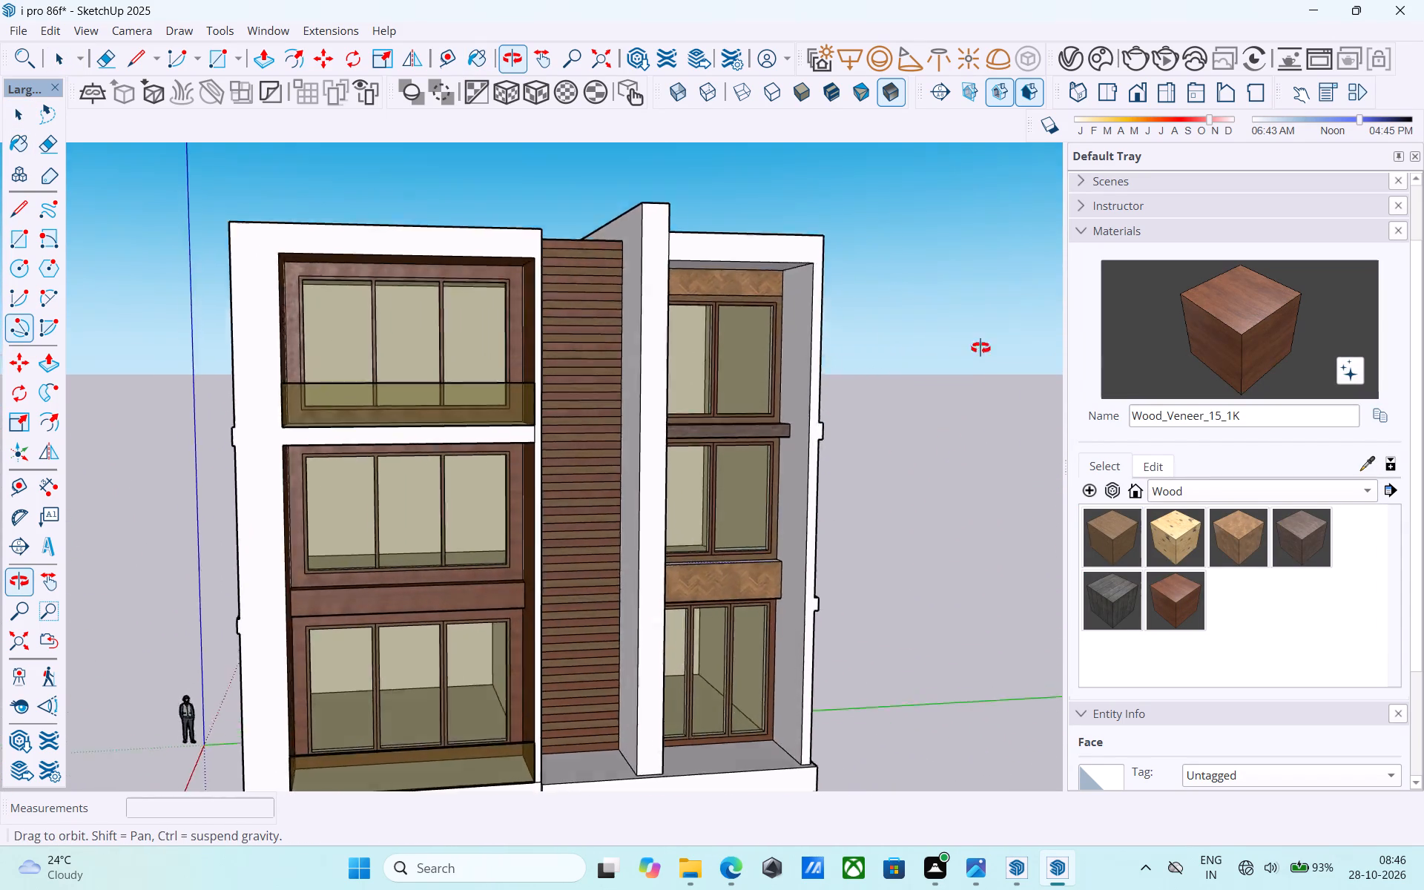
middle_click_drag(980, 348, 1011, 205)
left_click(760, 298)
Paint the ceilings of the ground-floor window recess and the entrance recess with Wood_Veneer_15_1K.
scroll(740, 312, "down", 4)
middle_click_drag(726, 475, 744, 323, "shift")
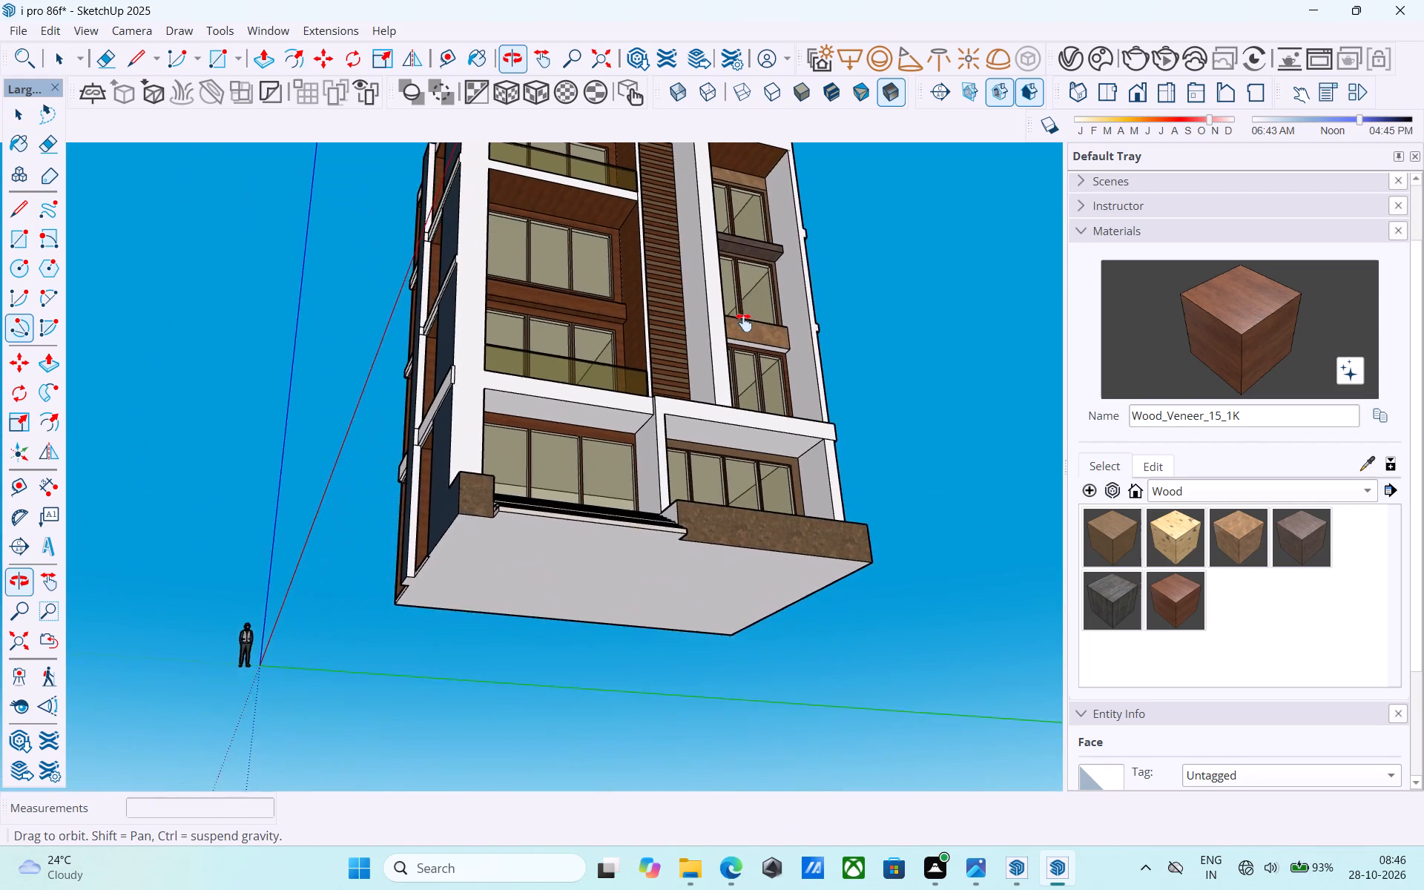
middle_click_drag(744, 323, 748, 490, "shift")
scroll(748, 488, "down", 4)
middle_click_drag(757, 467, 255, 556, "shift")
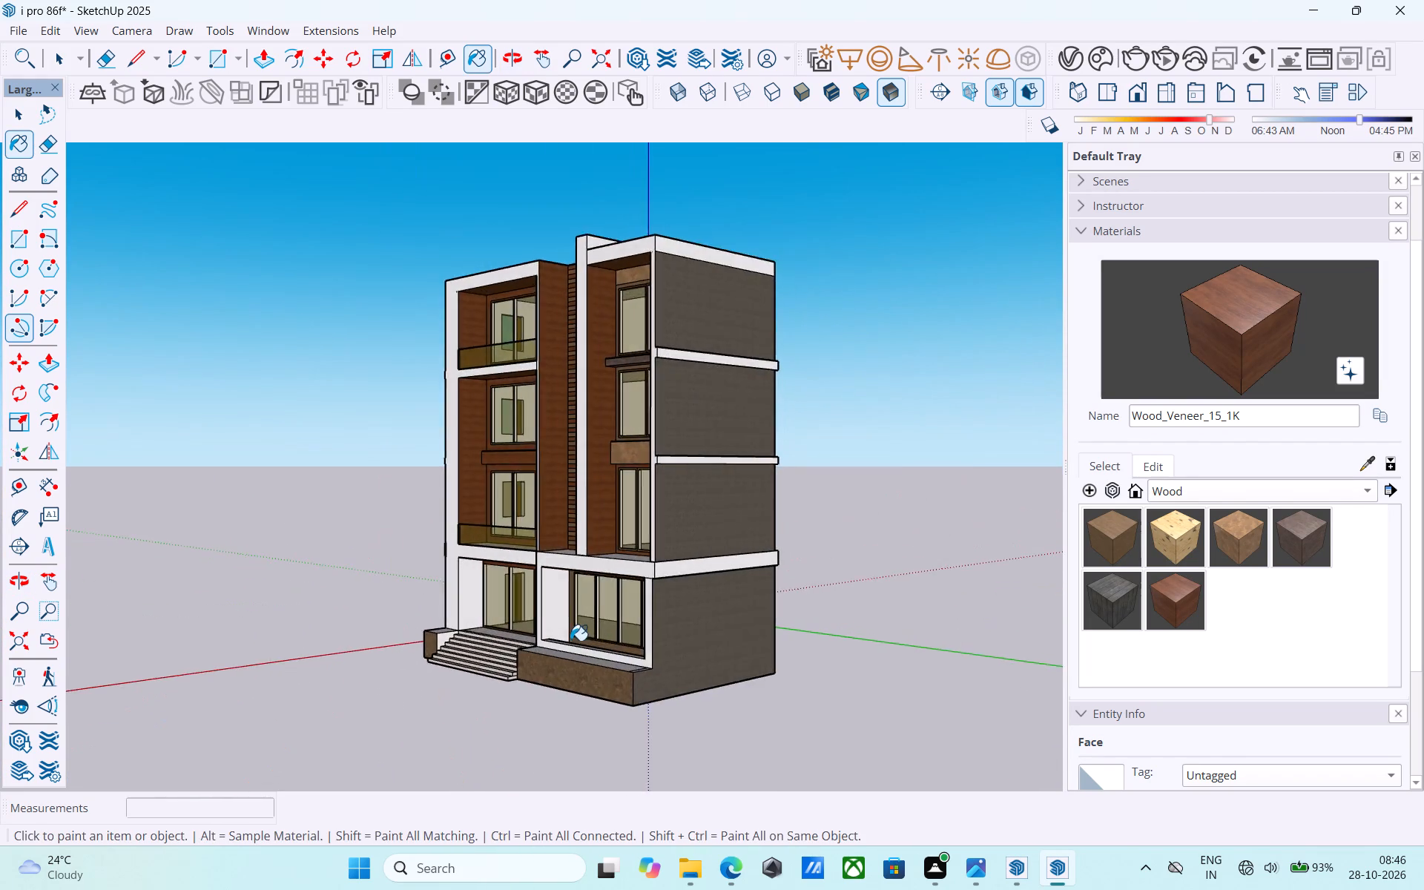
scroll(570, 641, "up", 8)
middle_click_drag(561, 604, 600, 469)
left_click(659, 400)
scroll(656, 406, "down", 2)
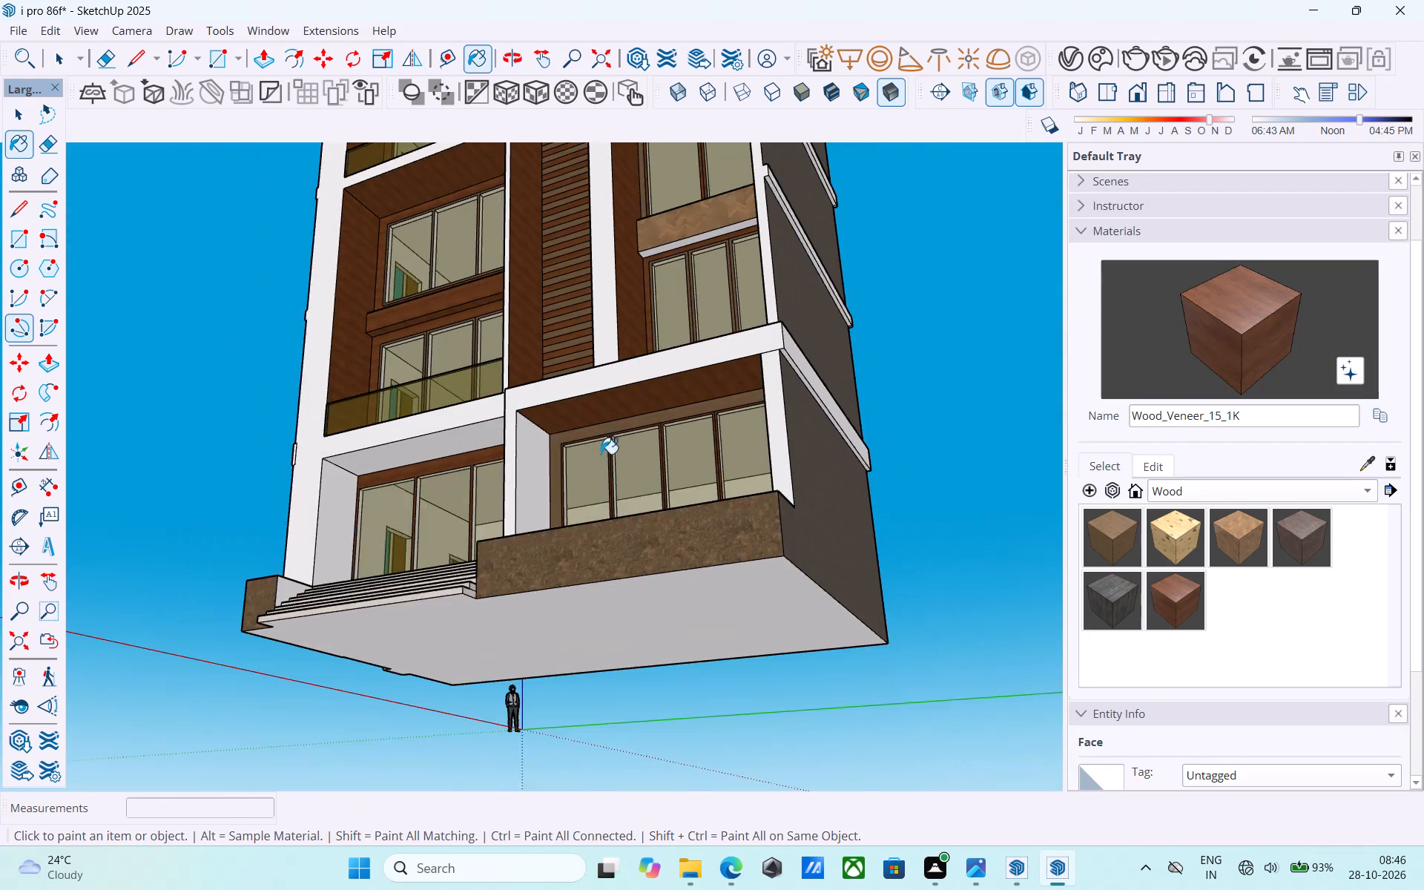
scroll(601, 454, "down", 1)
middle_click_drag(570, 473, 679, 472, "shift")
left_click(521, 444)
Paint the entrance recess's inner side wall nearest the navy facade with Wood_Veneer_15_1K.
middle_click_drag(488, 461, 934, 518)
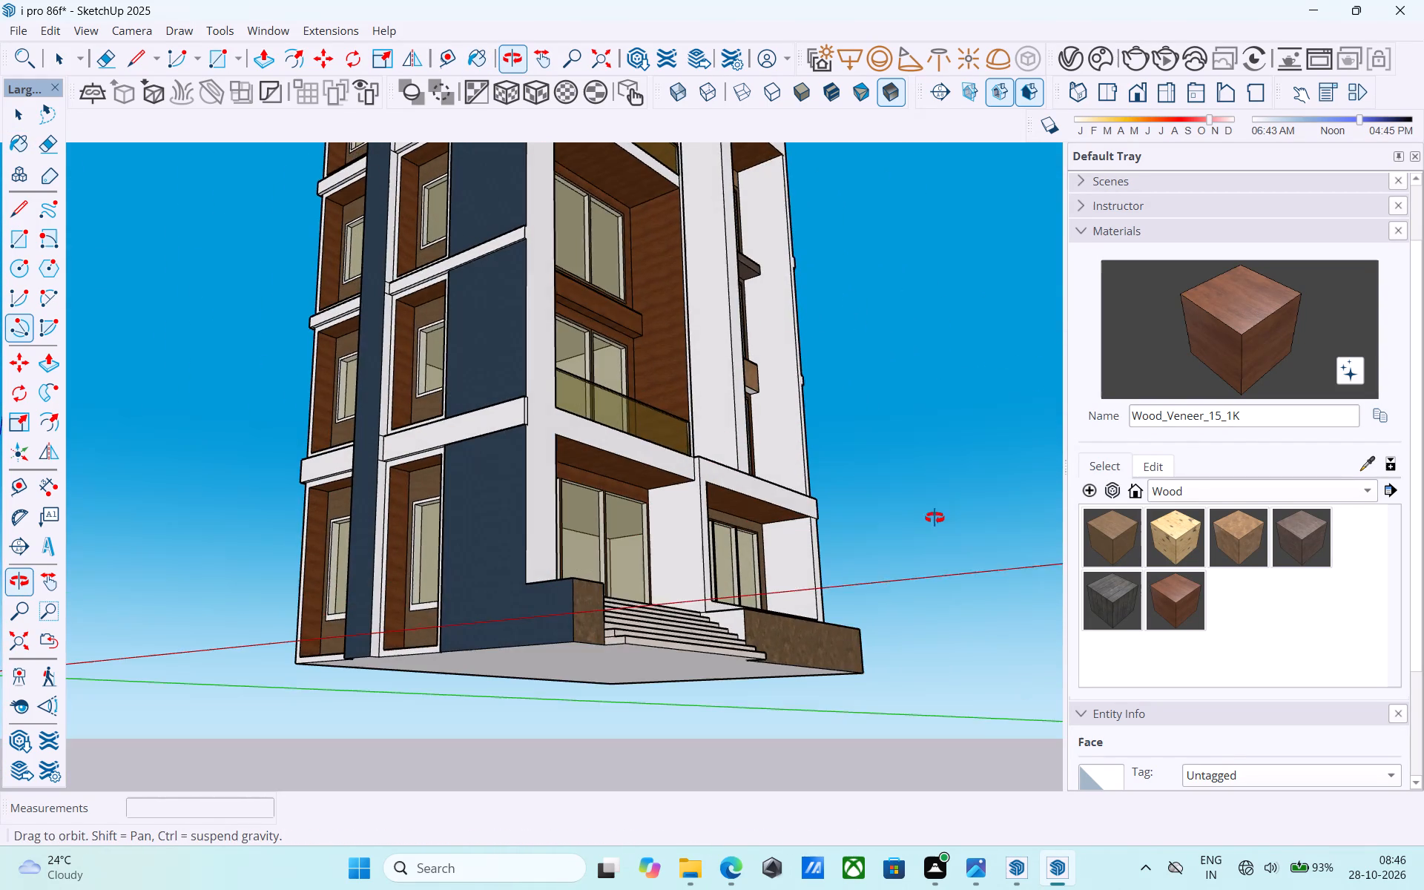
middle_click_drag(934, 518, 934, 519)
scroll(767, 546, "down", 1)
middle_click_drag(767, 546, 659, 564, "shift")
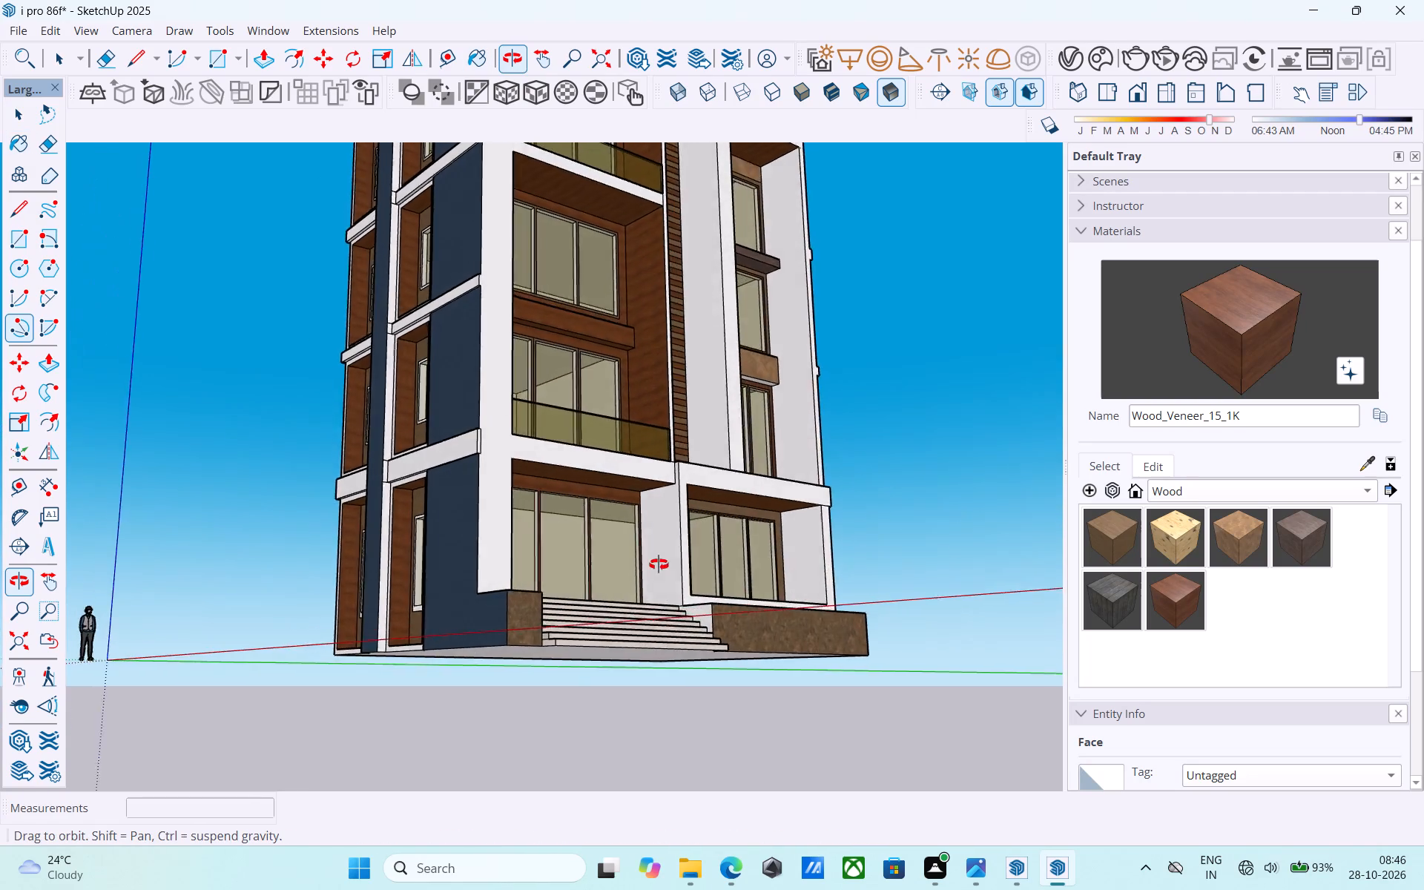
middle_click_drag(659, 564, 372, 581, "shift")
middle_click_drag(588, 547, 402, 567, "shift")
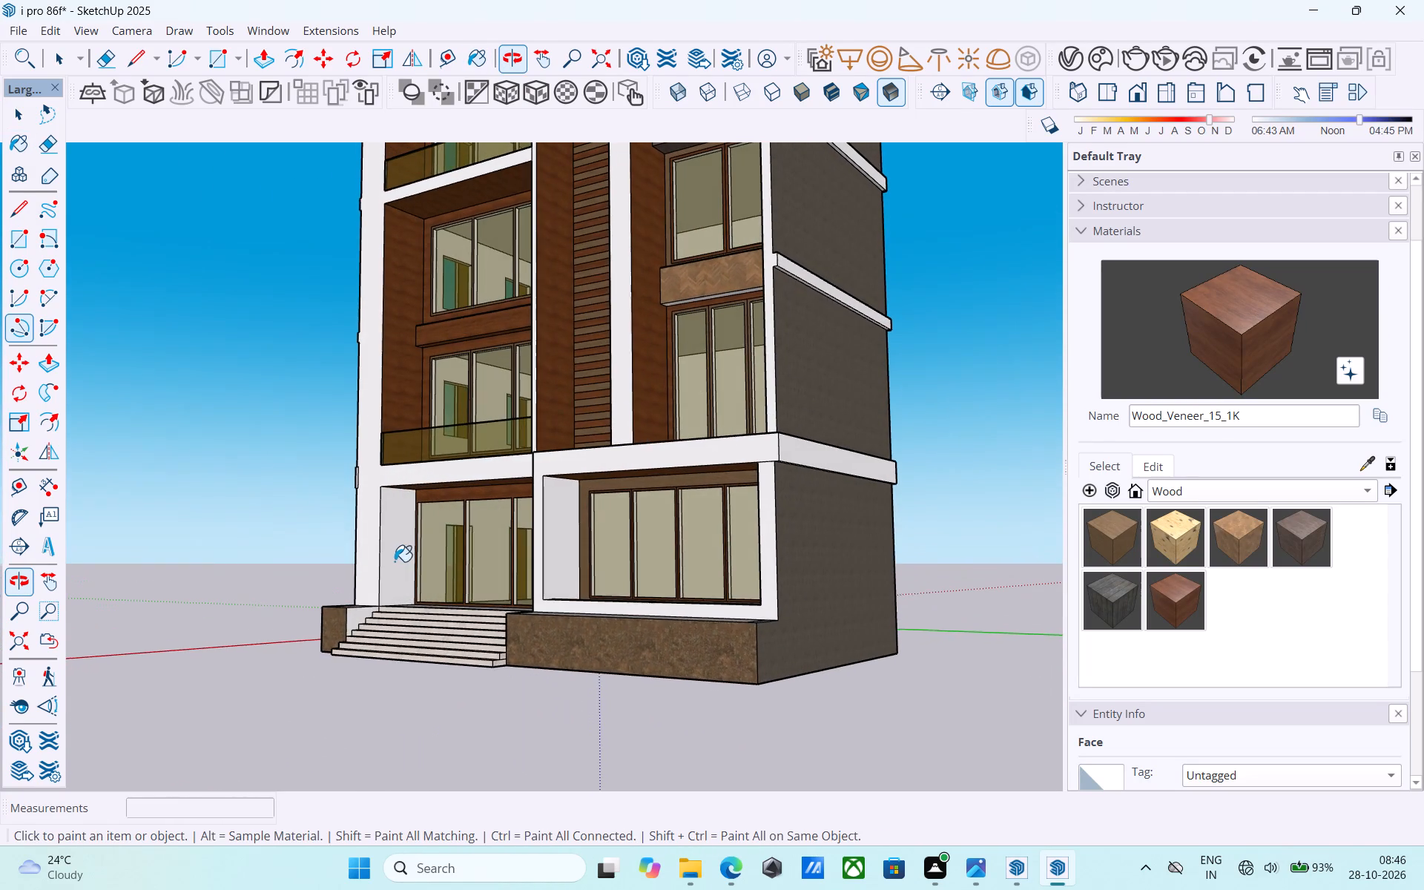
left_click(394, 542)
Examine the building's entrance, recesses and overall facade from the front and the navy side.
middle_click_drag(394, 542, 707, 540)
middle_click_drag(564, 535, 618, 604)
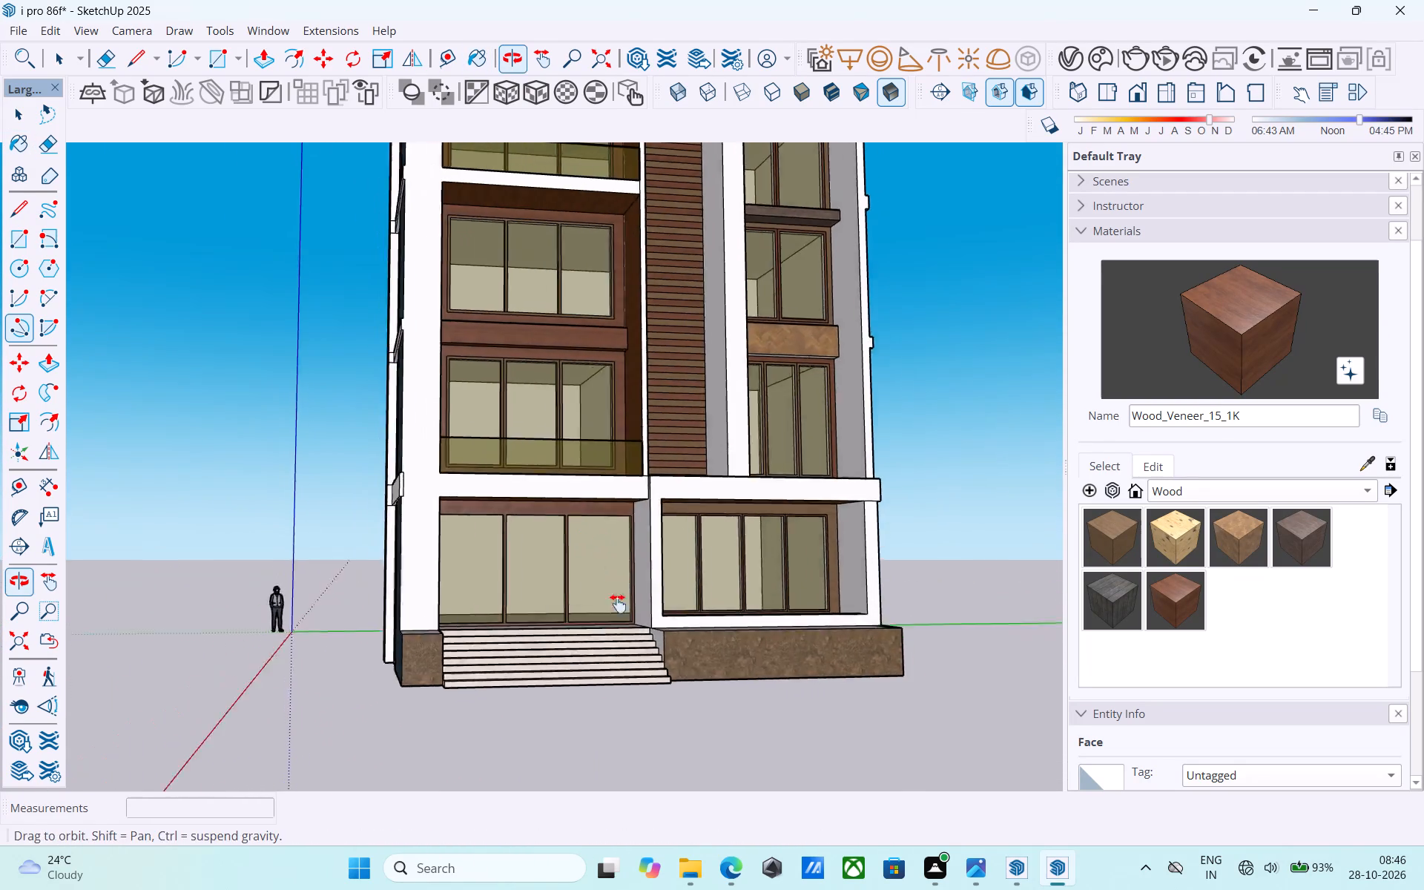
middle_click_drag(618, 604, 619, 629)
scroll(609, 610, "down", 3)
middle_click_drag(659, 601, 906, 592)
scroll(795, 618, "down", 1)
middle_click(802, 592)
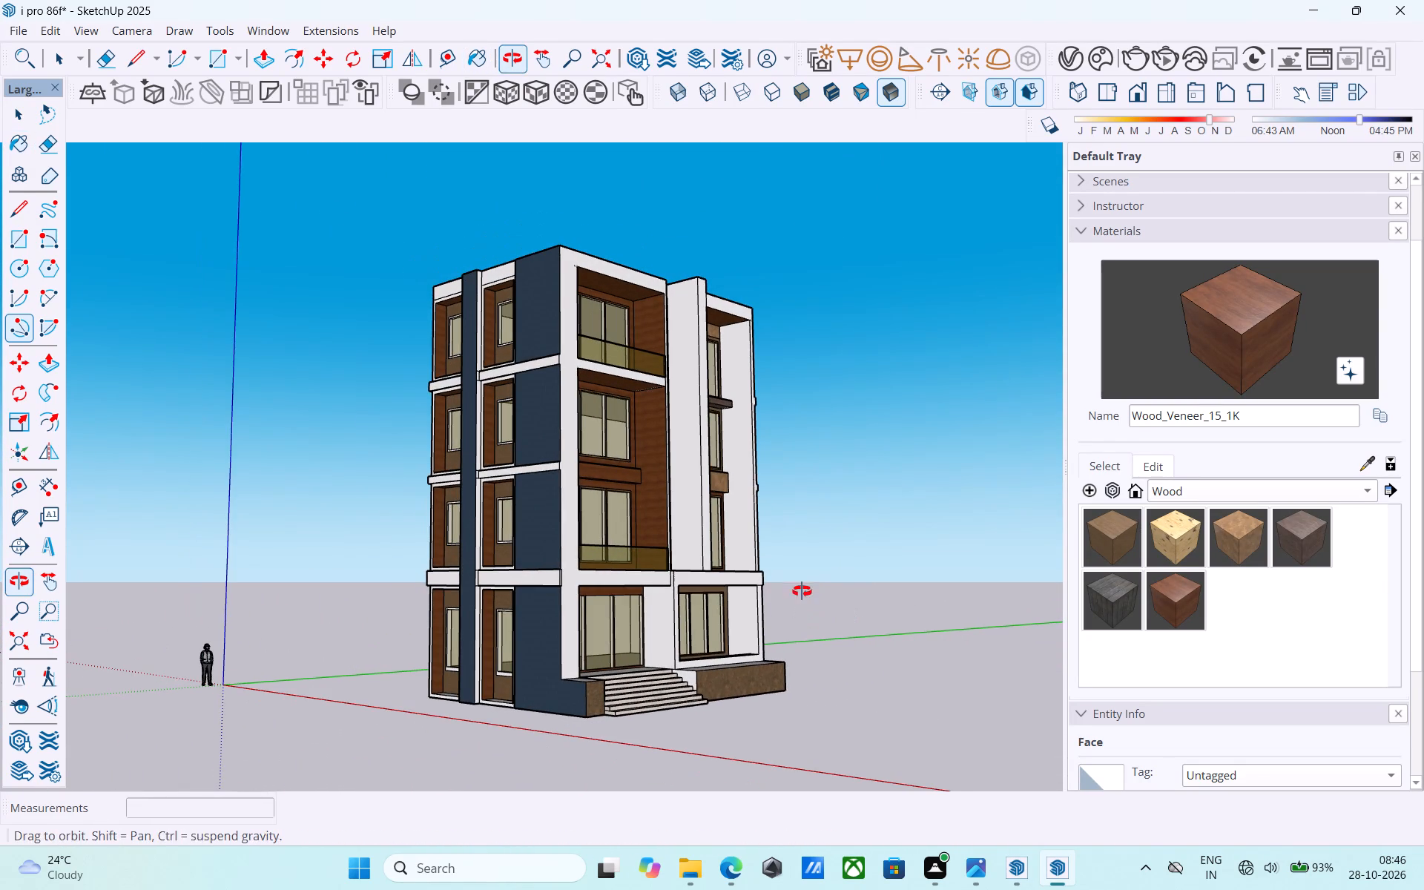
Examine the facade on the navy side and the building's massing from low and elevated viewpoints.
middle_click_drag(818, 583, 894, 533)
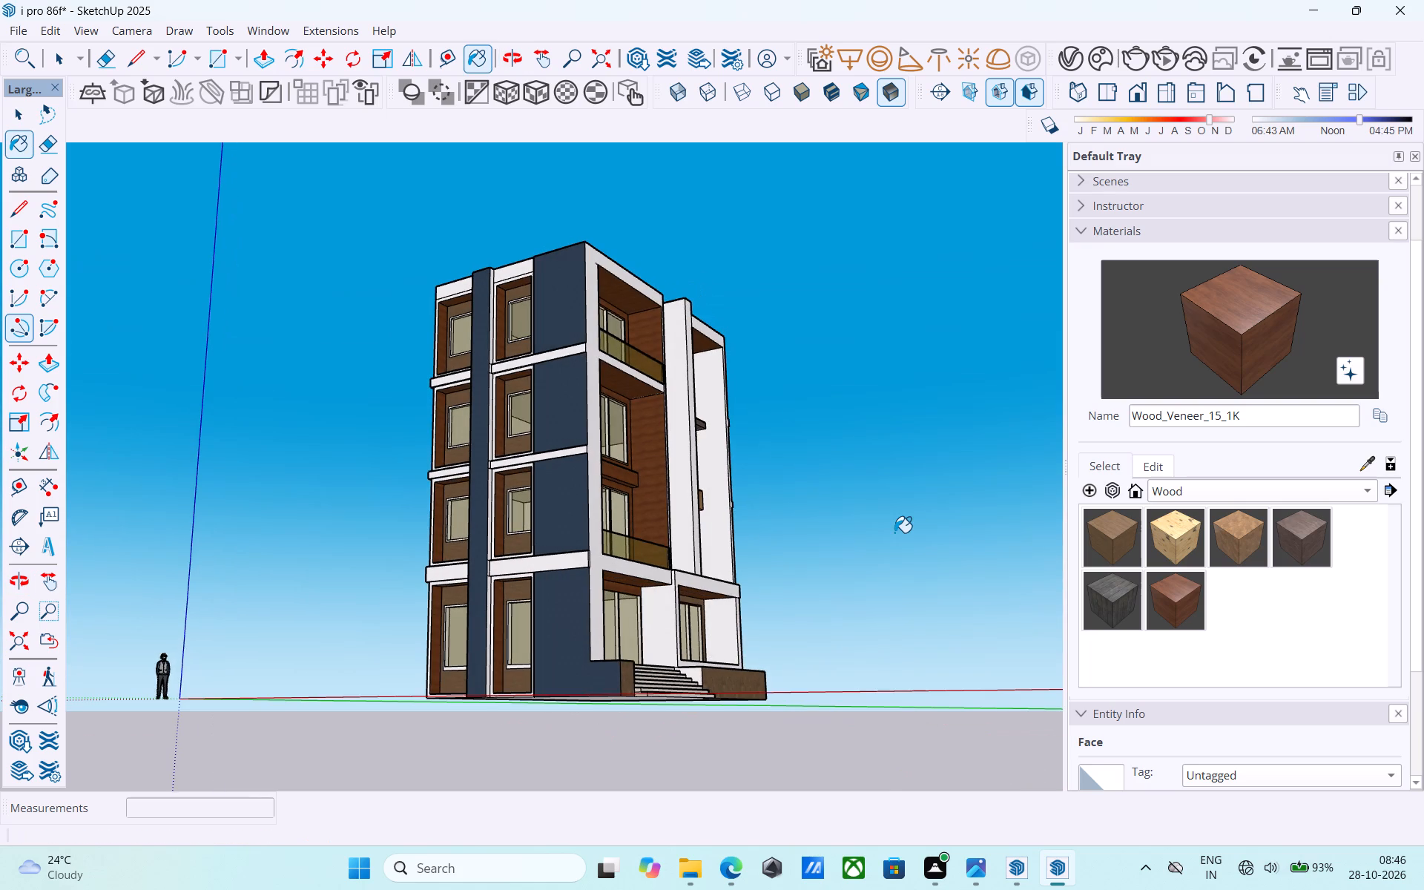
scroll(895, 533, "up", 2)
middle_click_drag(890, 526, 889, 502)
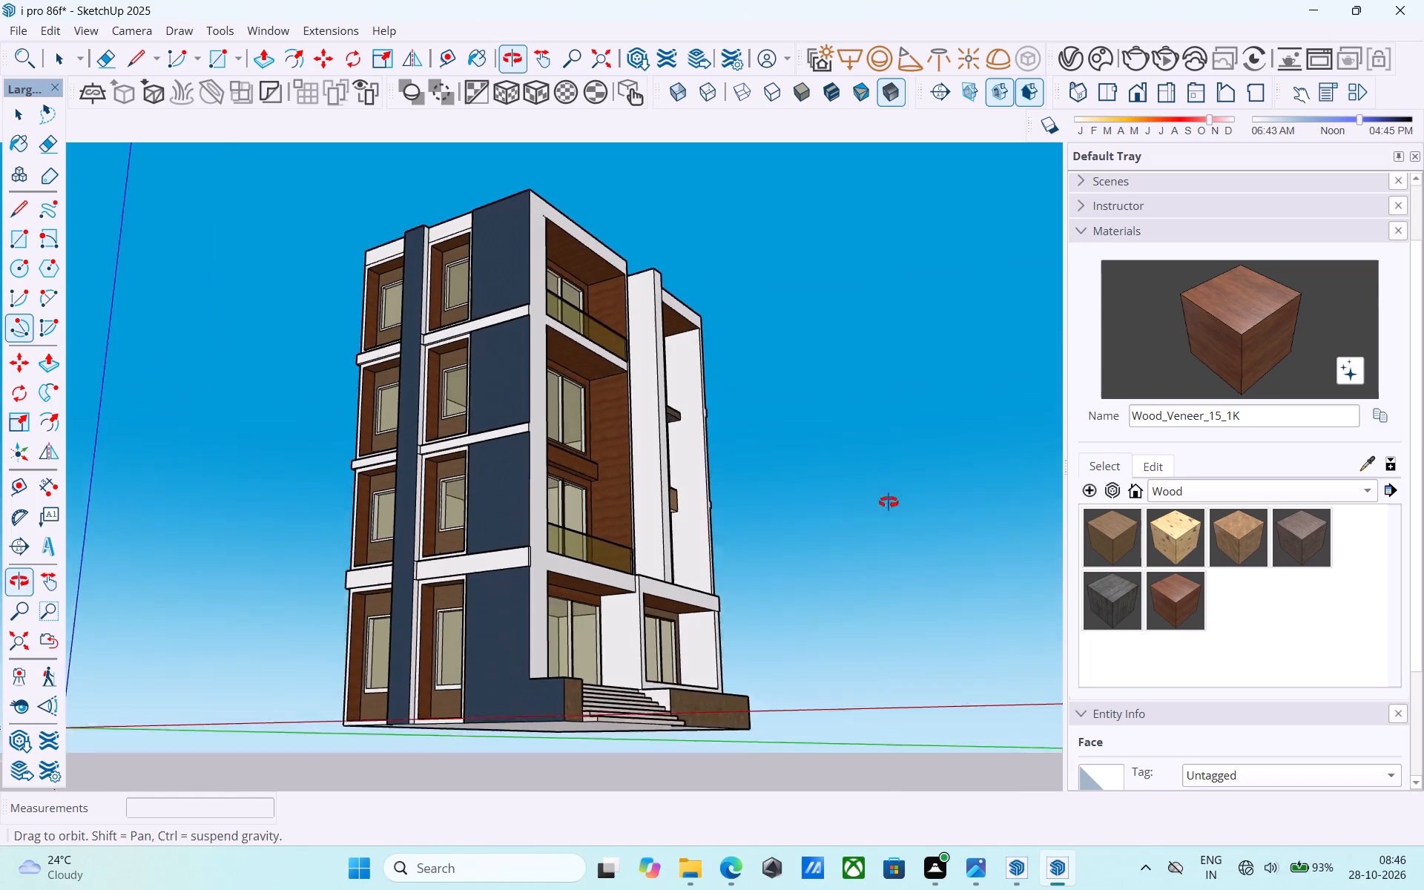
middle_click_drag(889, 502, 889, 501)
scroll(889, 501, "down", 1)
middle_click_drag(885, 512, 682, 767)
scroll(695, 599, "down", 2)
middle_click_drag(695, 599, 825, 638)
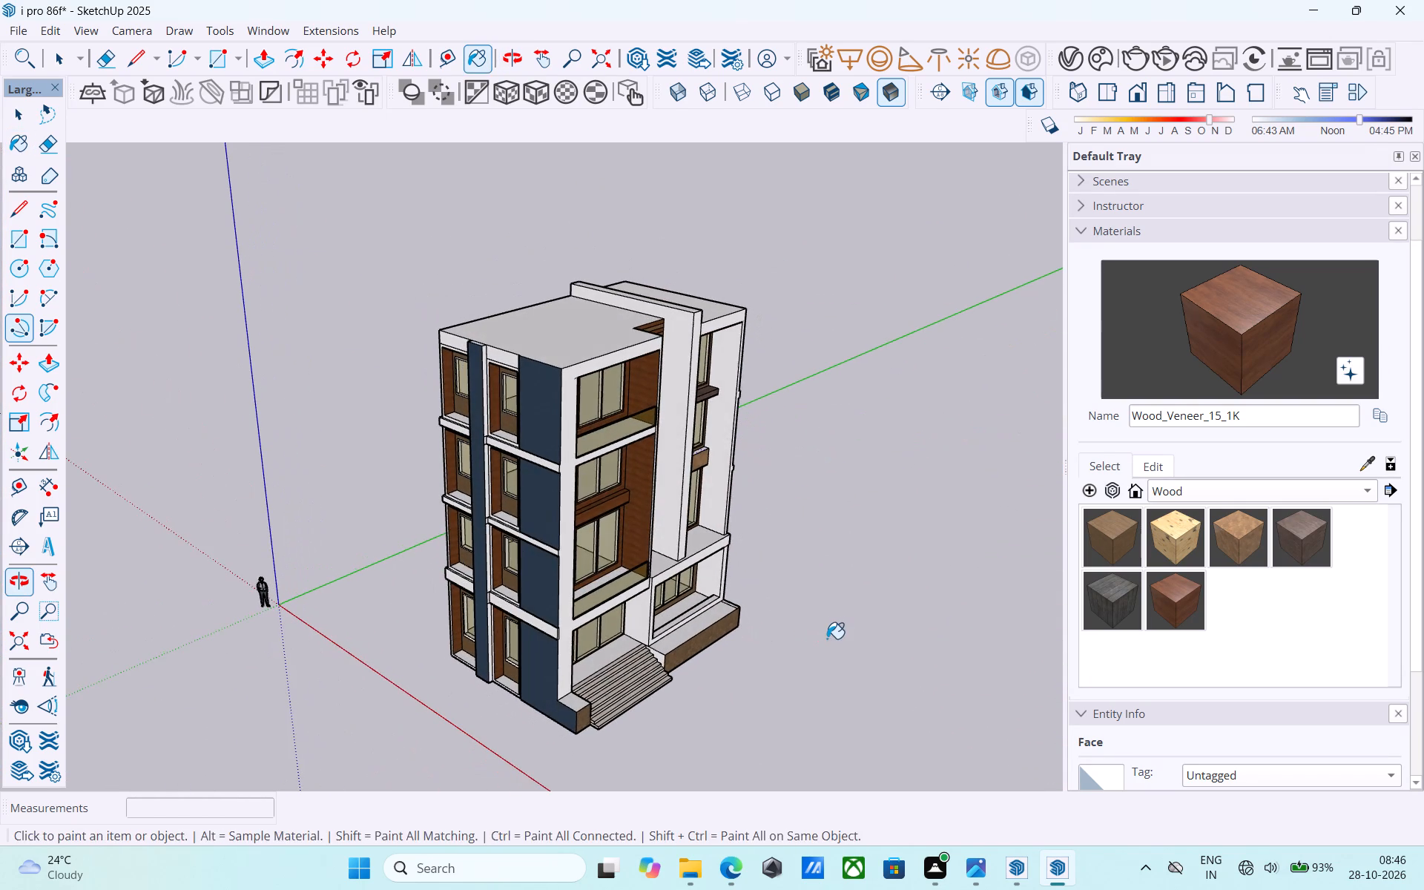
Save the model.
key("ctrl+s")
Paint the upper segments of the narrow navy fin's side face, toward the wide navy panel, with Carpet_04_1K from the Fabric materials.
left_click(1174, 489)
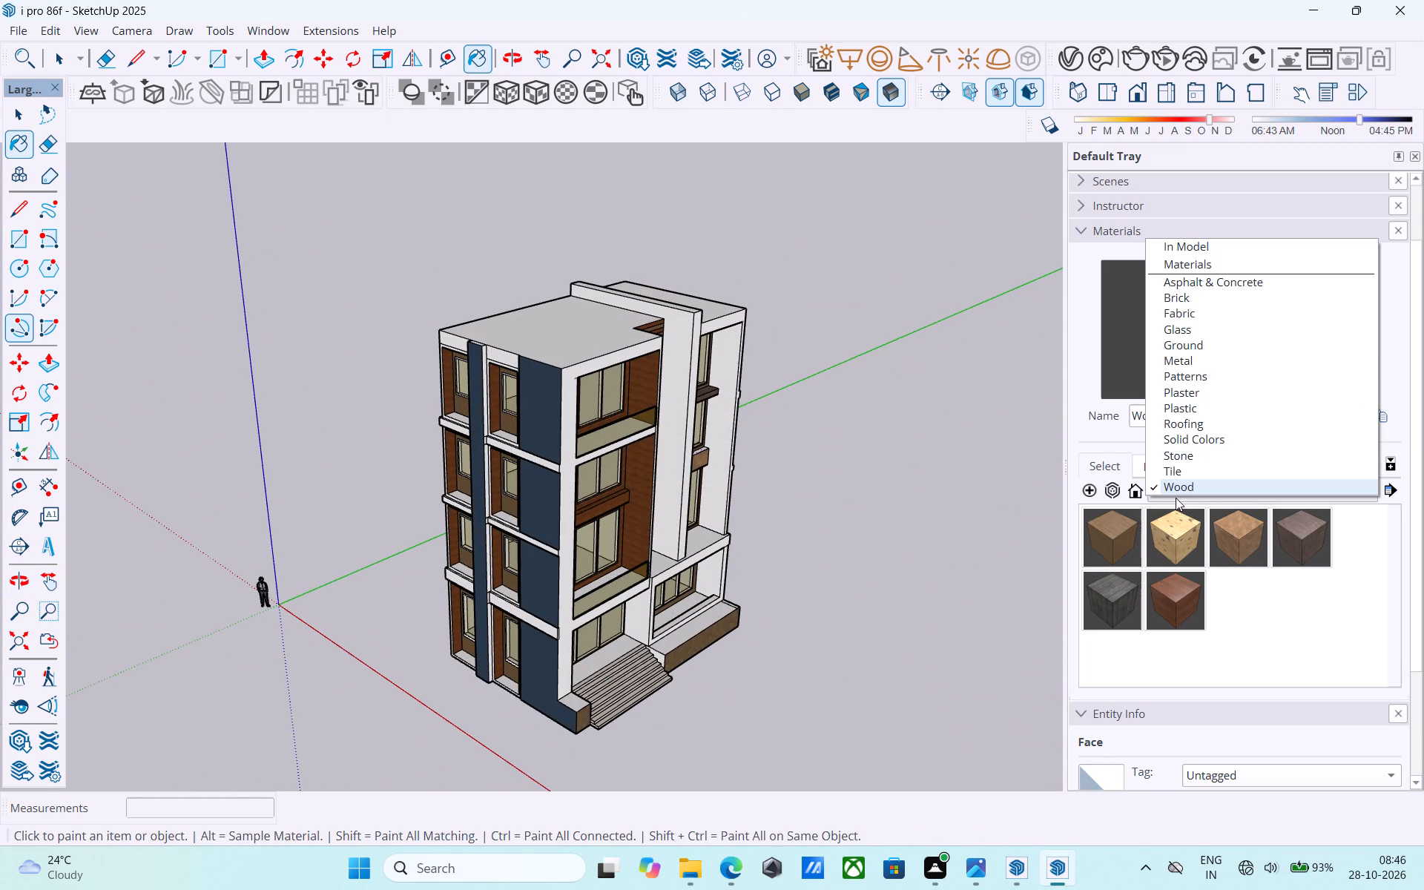
left_click(1185, 316)
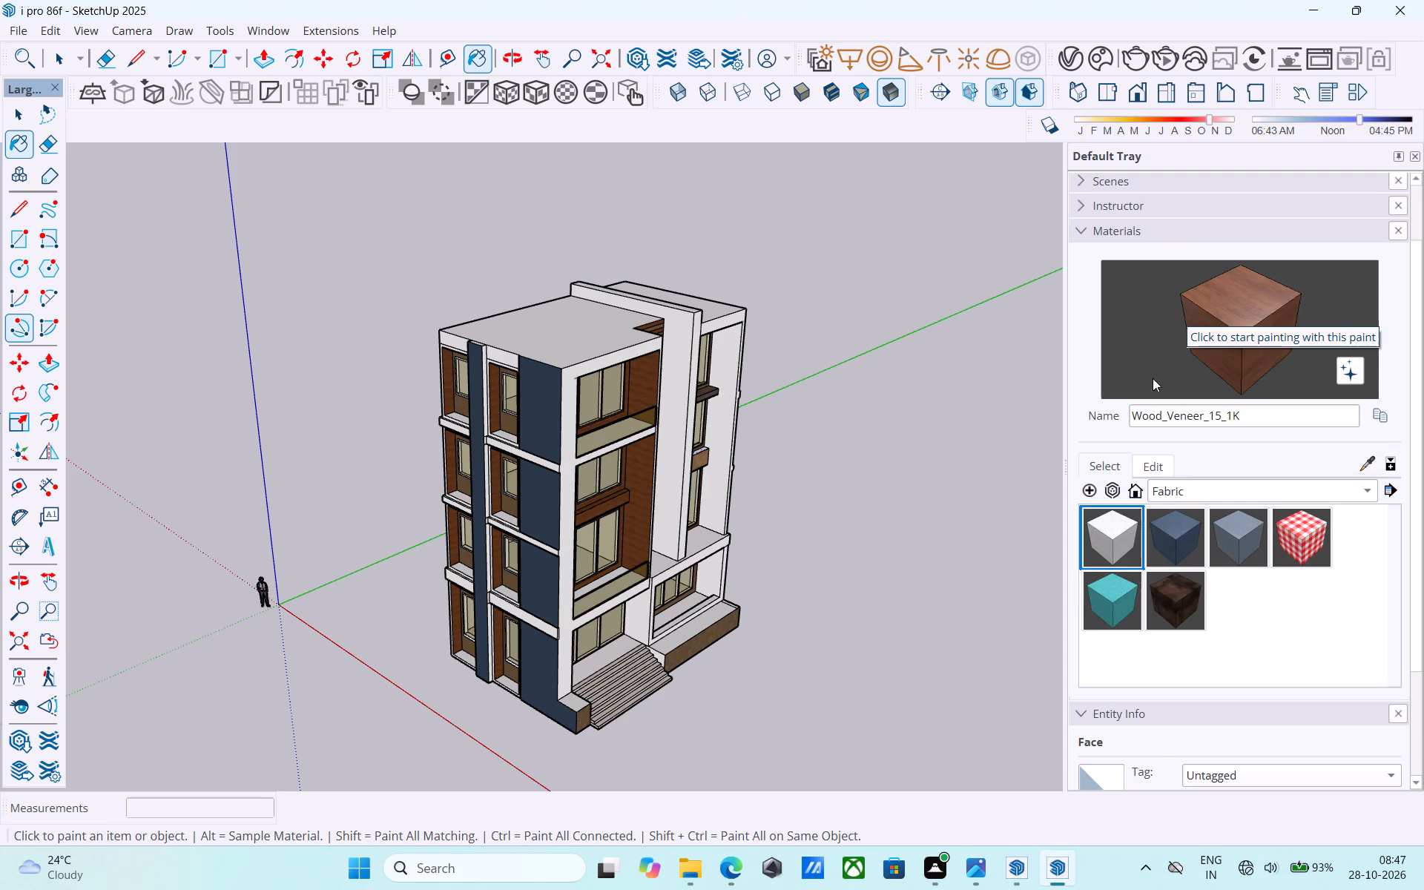
left_click(1175, 538)
middle_click_drag(513, 424, 469, 408)
scroll(467, 406, "up", 4)
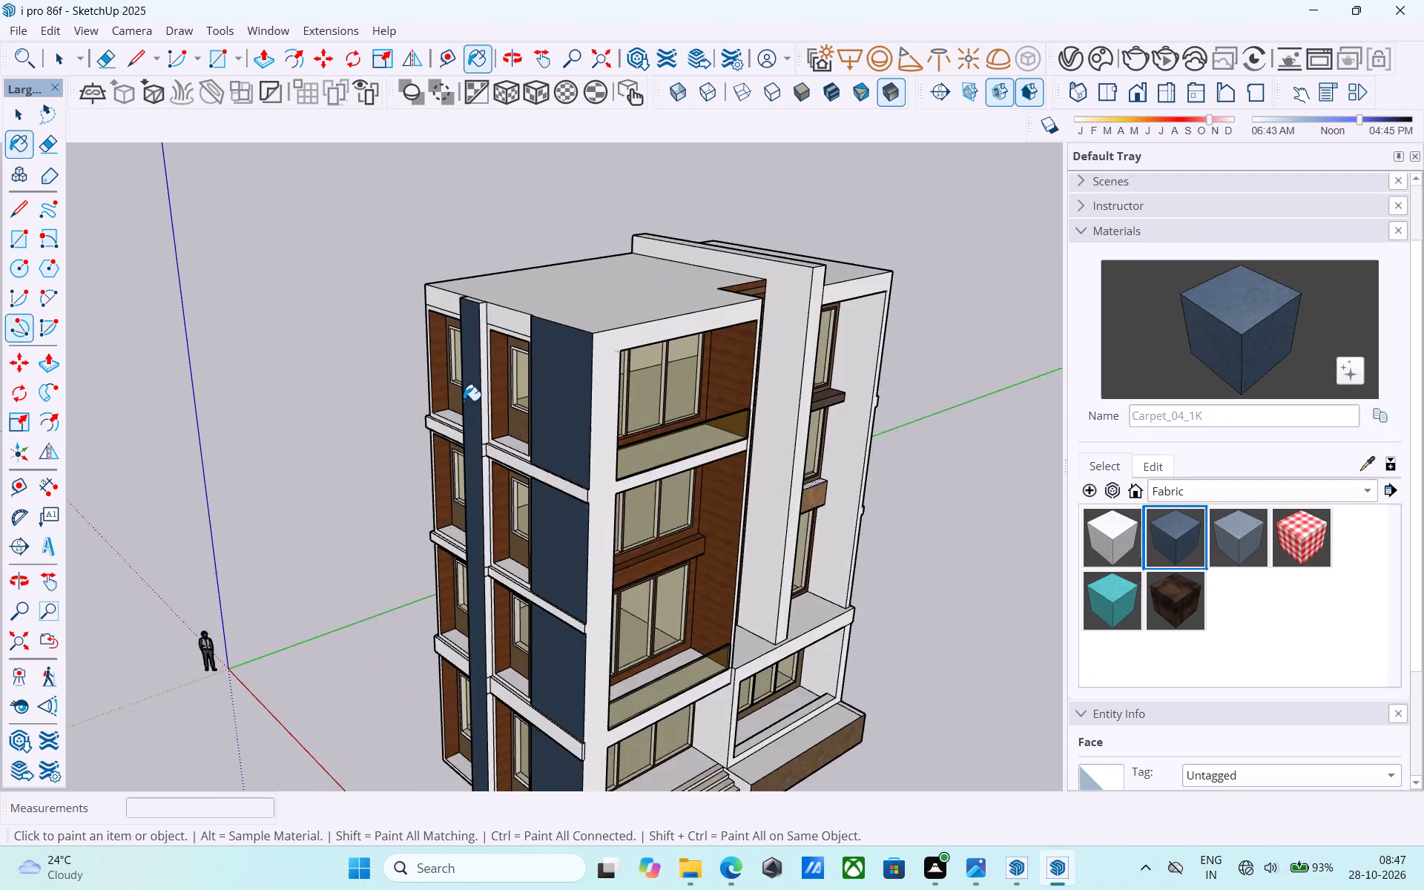
scroll(464, 400, "up", 8)
left_click(504, 342)
scroll(504, 345, "down", 4)
middle_click_drag(489, 469, 477, 350)
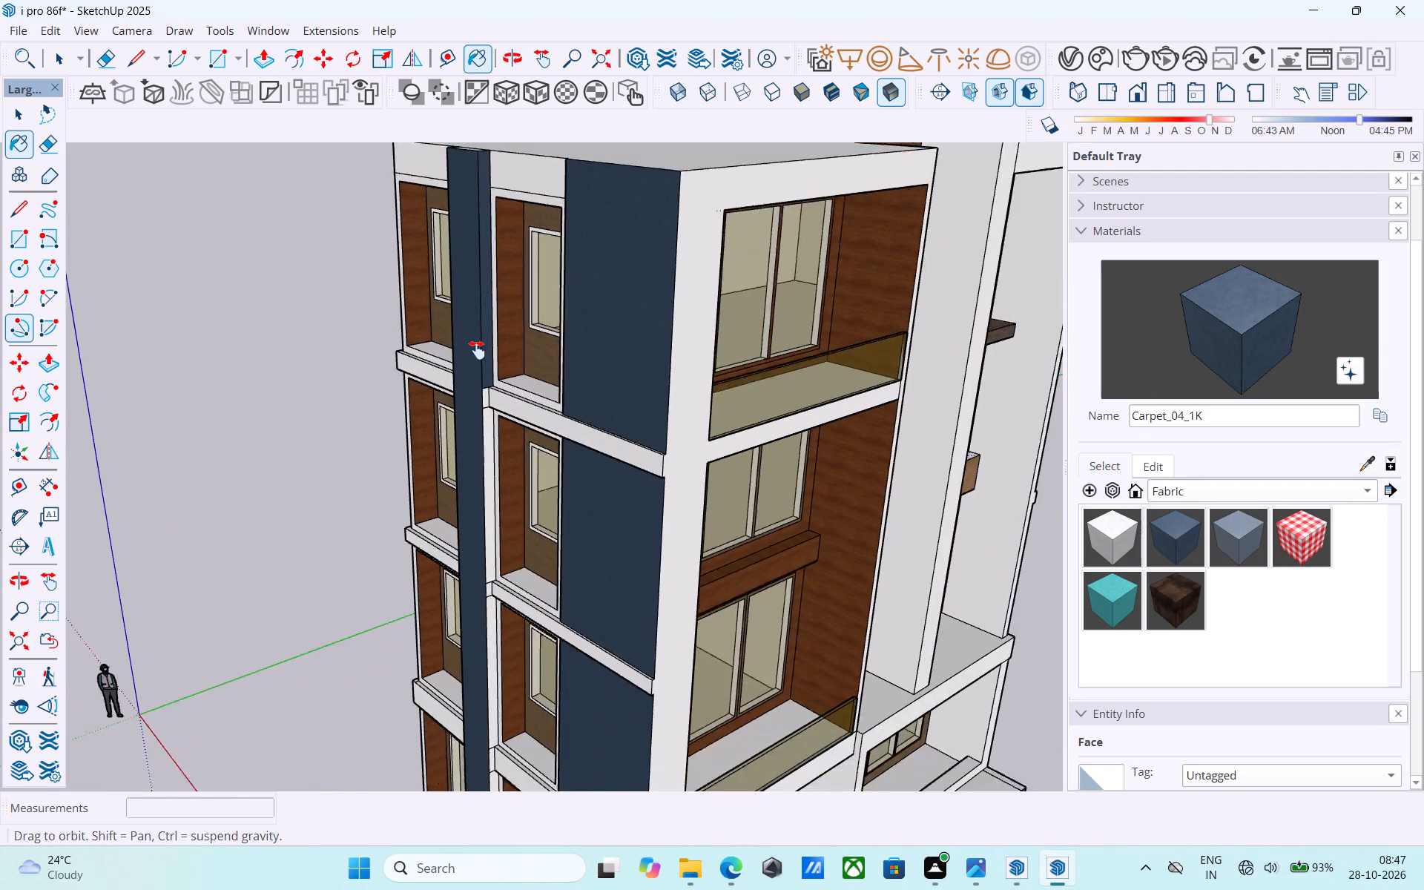
middle_click_drag(477, 350, 477, 343)
scroll(487, 405, "up", 4)
left_click(489, 407)
left_click(484, 315)
Paint the remaining lower segments of that fin side, including the short pieces beside the floor bands, with Carpet_04_1K.
middle_click_drag(491, 444, 480, 249)
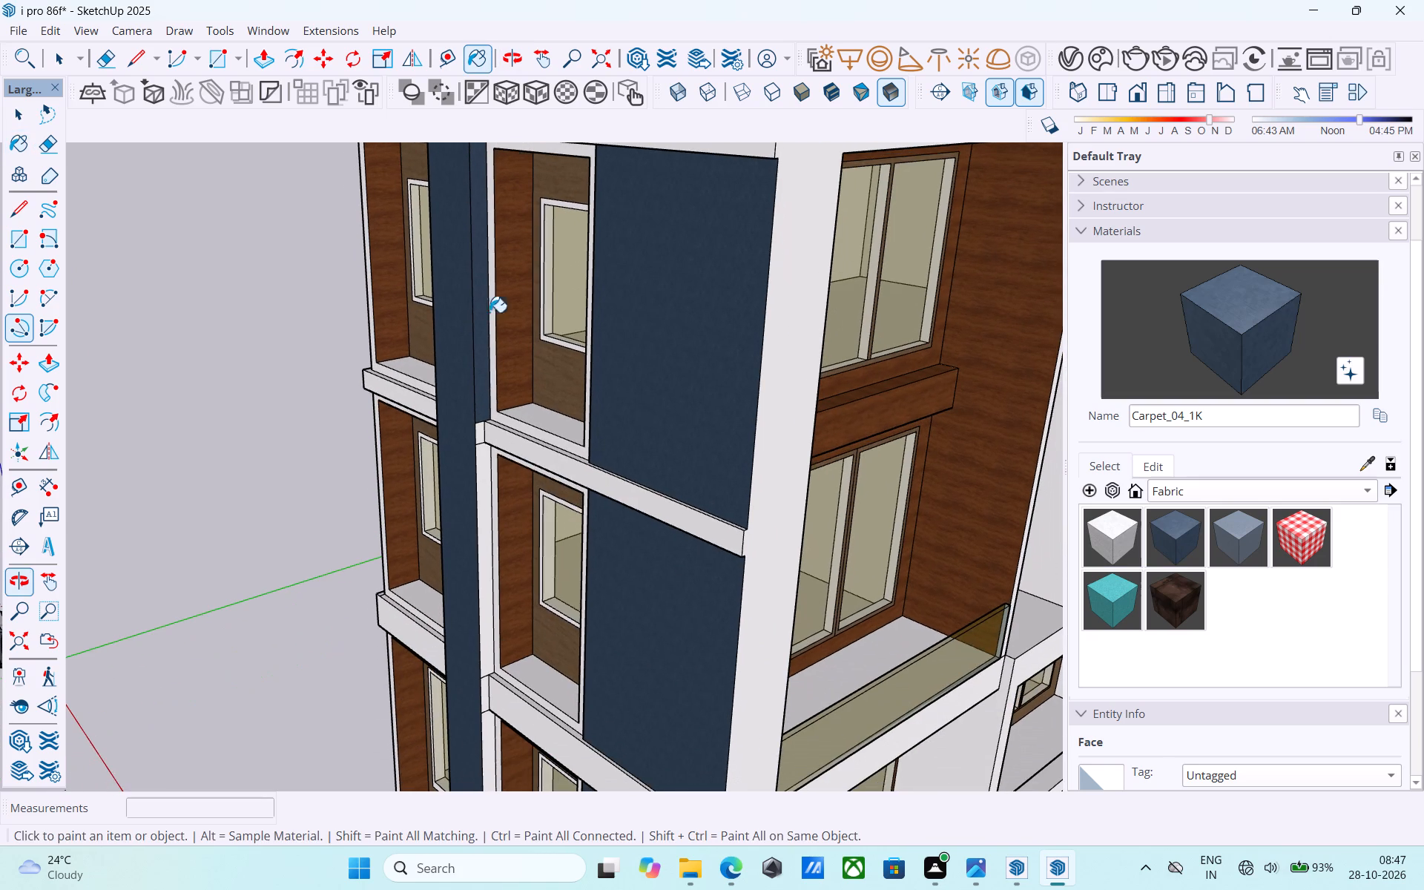
left_click(491, 473)
left_click(489, 467)
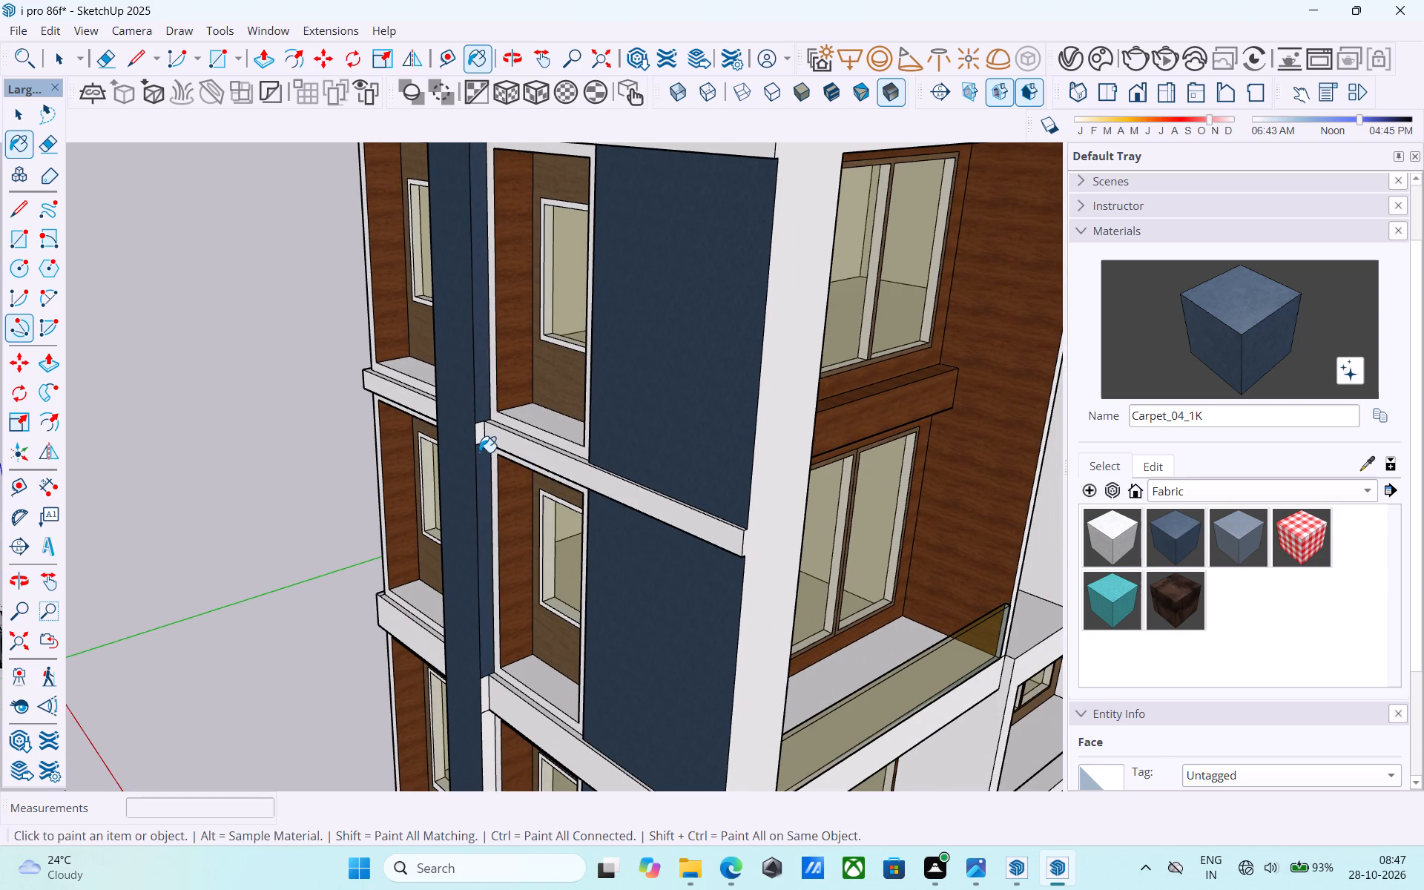
left_click(476, 441)
middle_click_drag(691, 515, 649, 441, "shift")
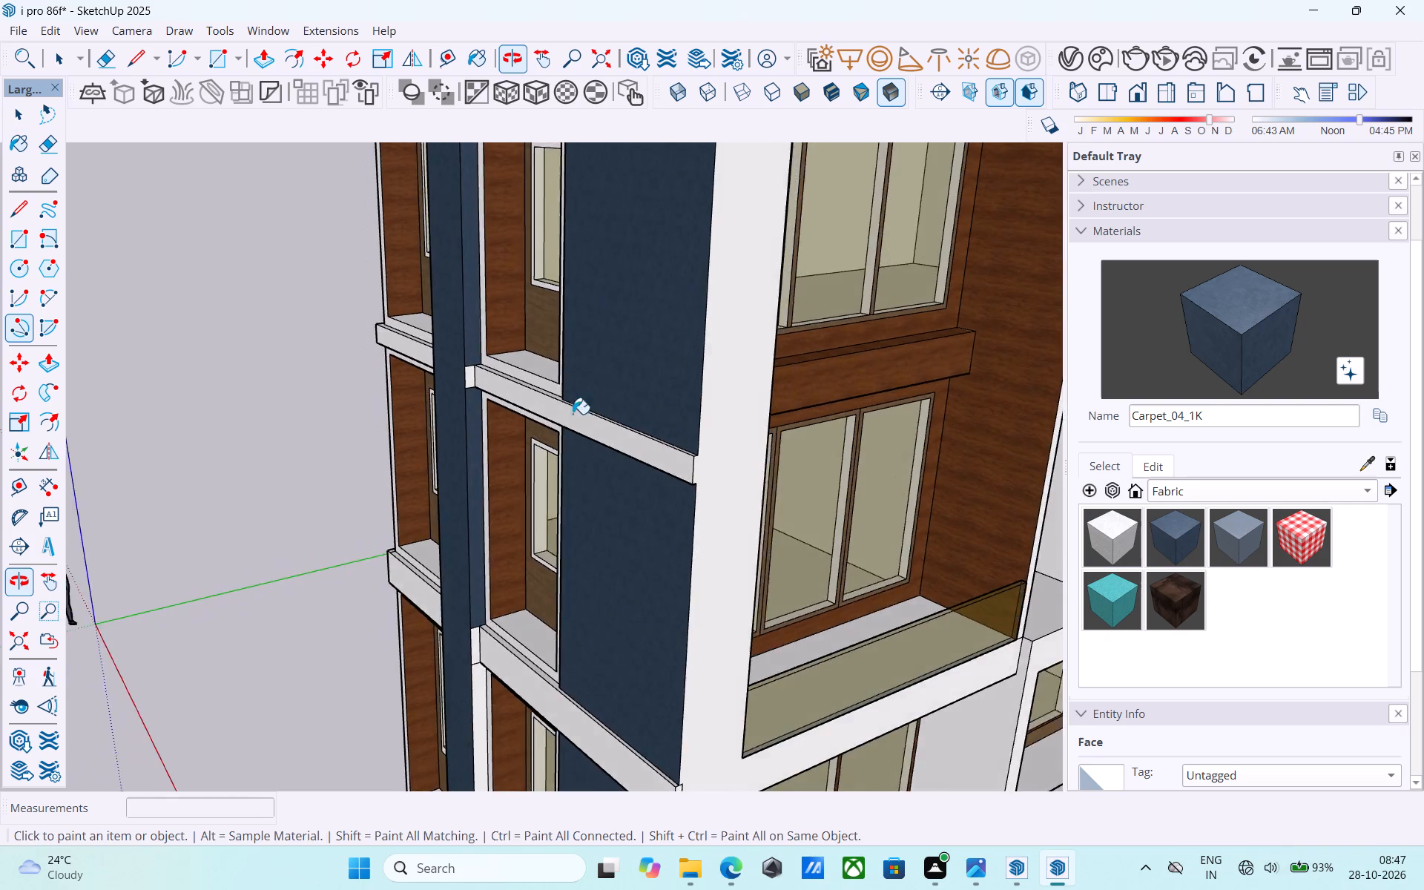
scroll(559, 409, "up", 7)
left_click(452, 360)
scroll(458, 343, "down", 6)
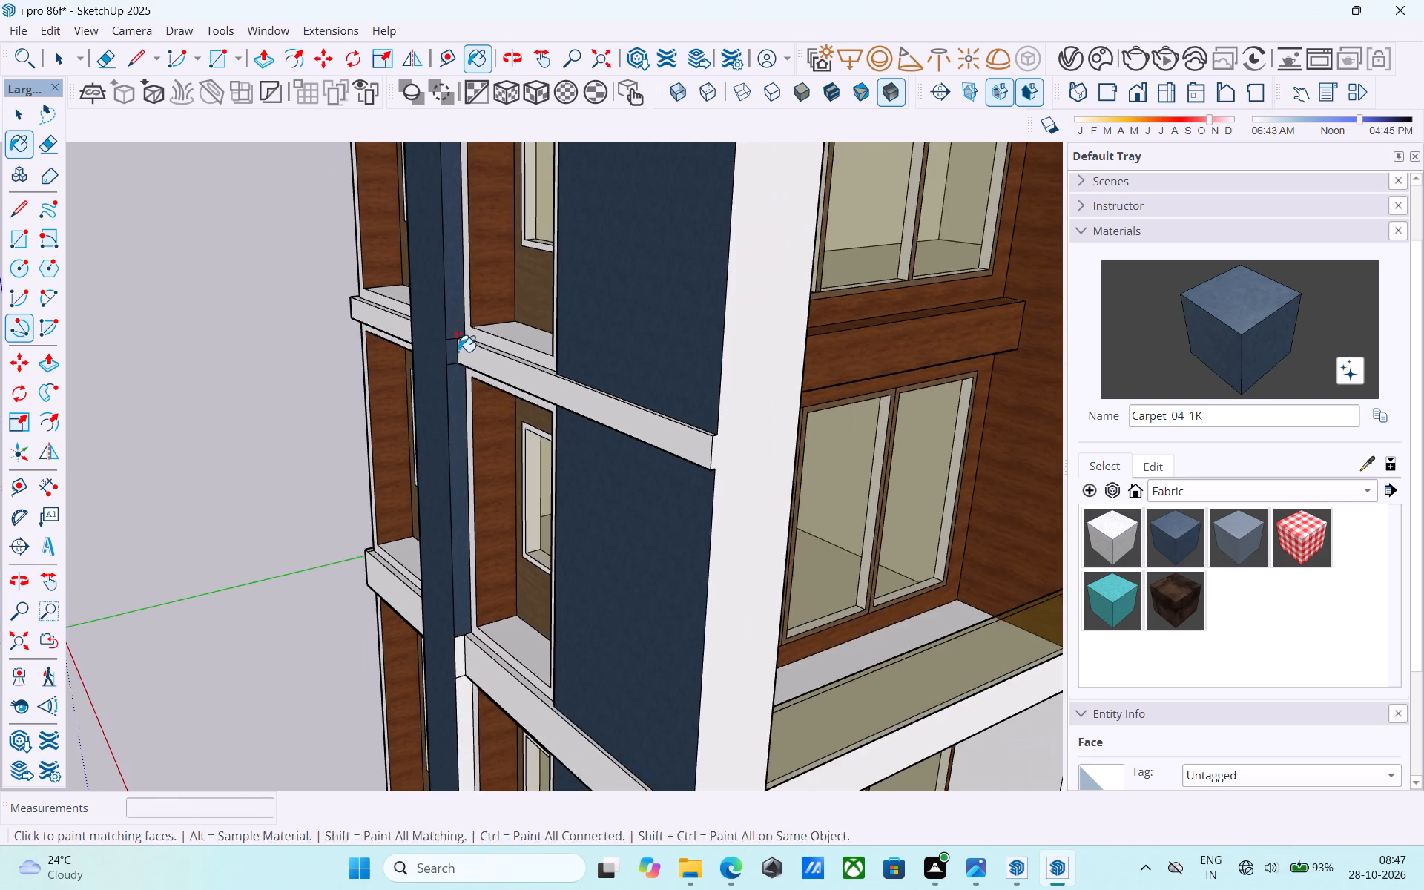
middle_click_drag(458, 352, 472, 276, "shift")
scroll(470, 269, "down", 6)
middle_click_drag(501, 551, 494, 435)
scroll(492, 431, "up", 9)
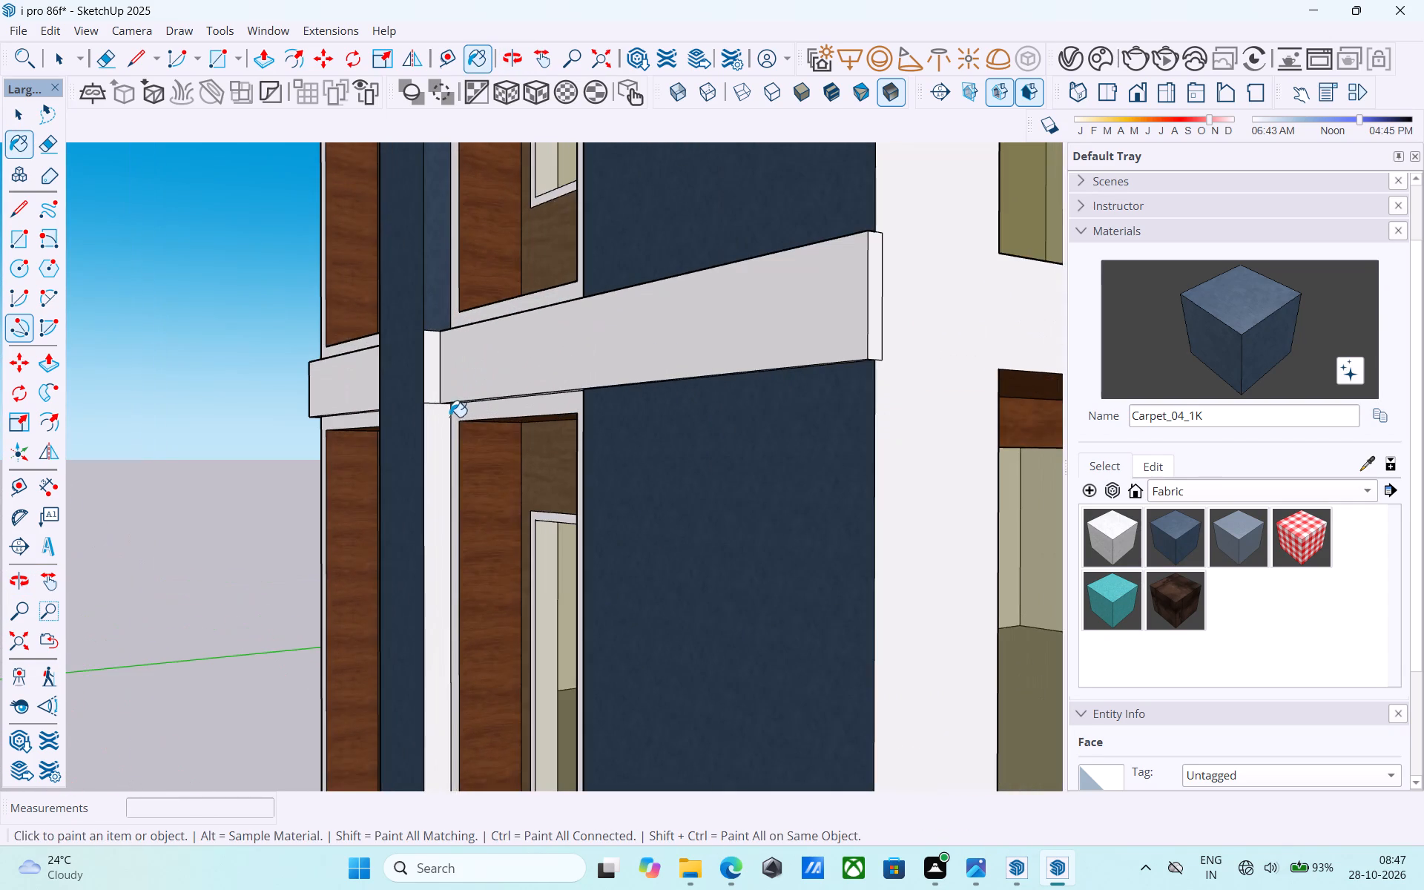
left_click(446, 418)
scroll(423, 406, "up", 5)
left_click(432, 368)
Erase the seam edges crossing the navy fin's painted side at the lowest and middle floor bands.
scroll(435, 362, "down", 5)
middle_click_drag(435, 362, 436, 426, "shift")
scroll(441, 393, "up", 6)
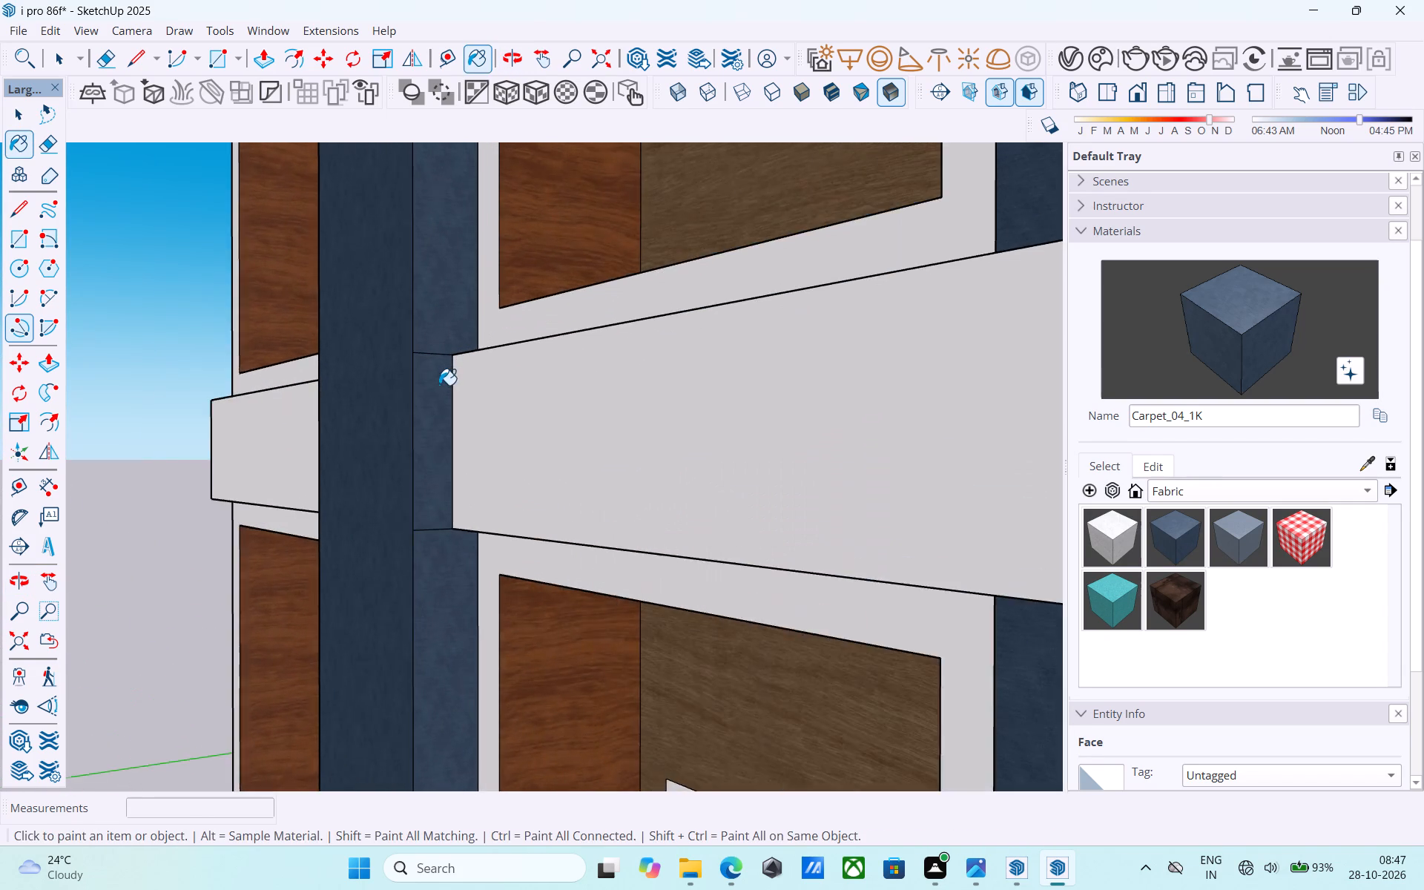
scroll(439, 385, "up", 6)
key("e")
left_click_drag(430, 340, 437, 297)
left_click_drag(426, 601, 427, 662)
scroll(433, 653, "down", 7)
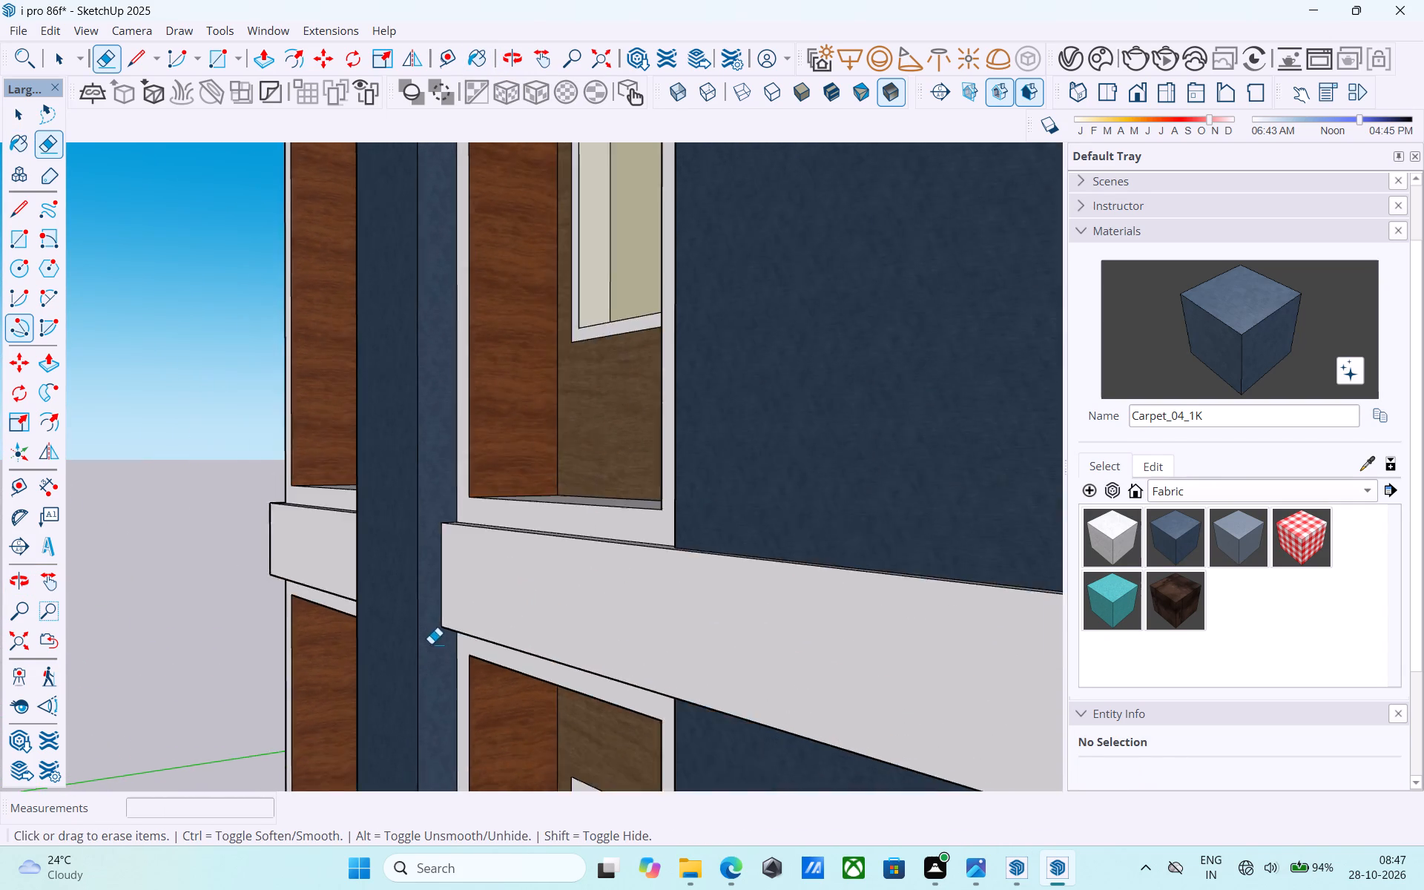
scroll(431, 644, "down", 7)
middle_click_drag(427, 523, 420, 762, "shift")
middle_click_drag(465, 456, 448, 413, "shift")
scroll(461, 506, "up", 9)
left_click(395, 332)
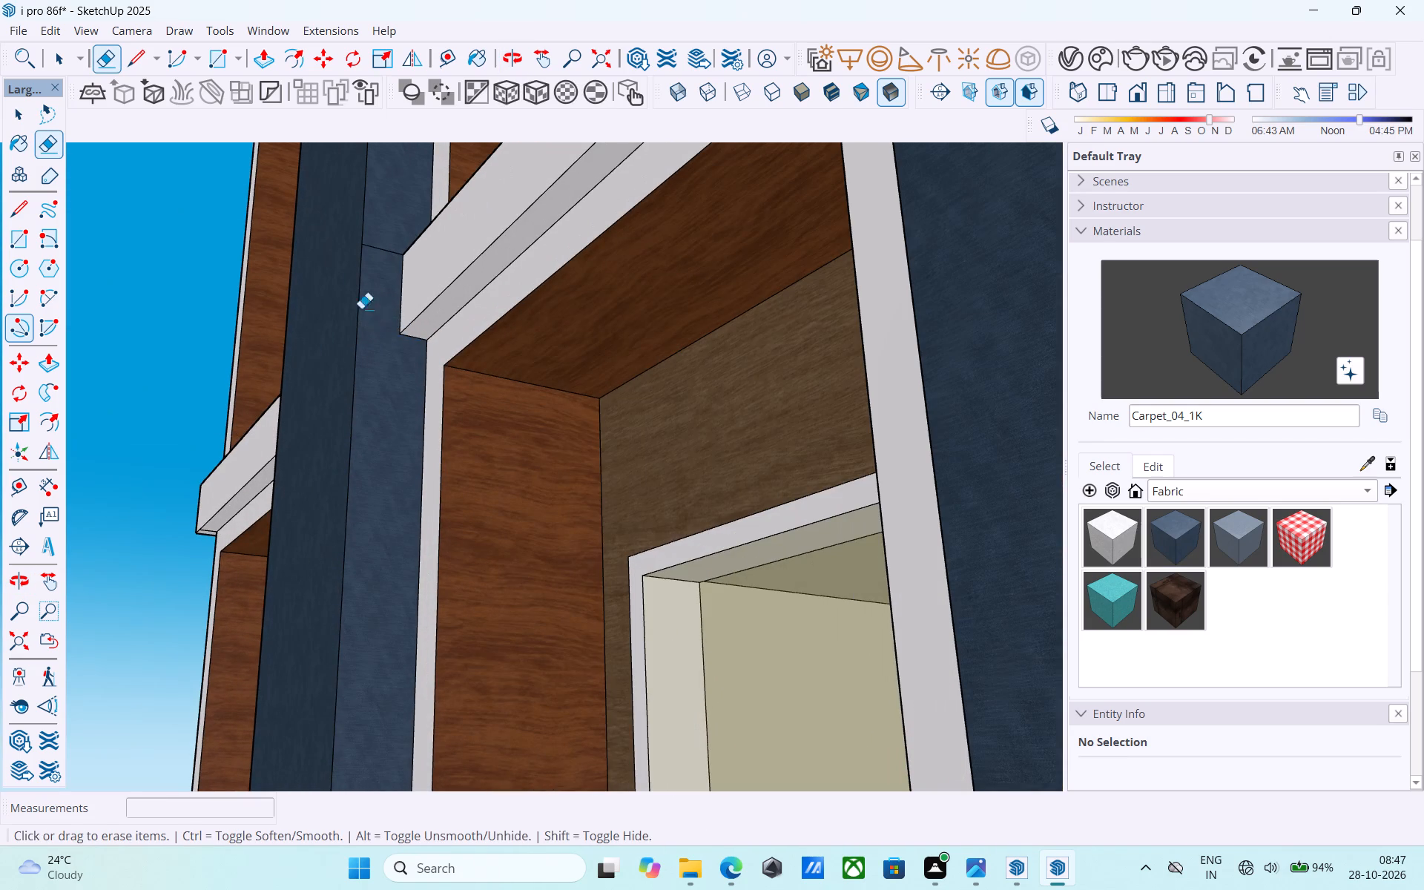
left_click_drag(382, 245, 382, 258)
Erase the two seam edges crossing the navy fin's painted side at the top floor band.
scroll(403, 386, "down", 9)
scroll(430, 497, "up", 1)
scroll(436, 494, "down", 3)
middle_click_drag(446, 479, 495, 645)
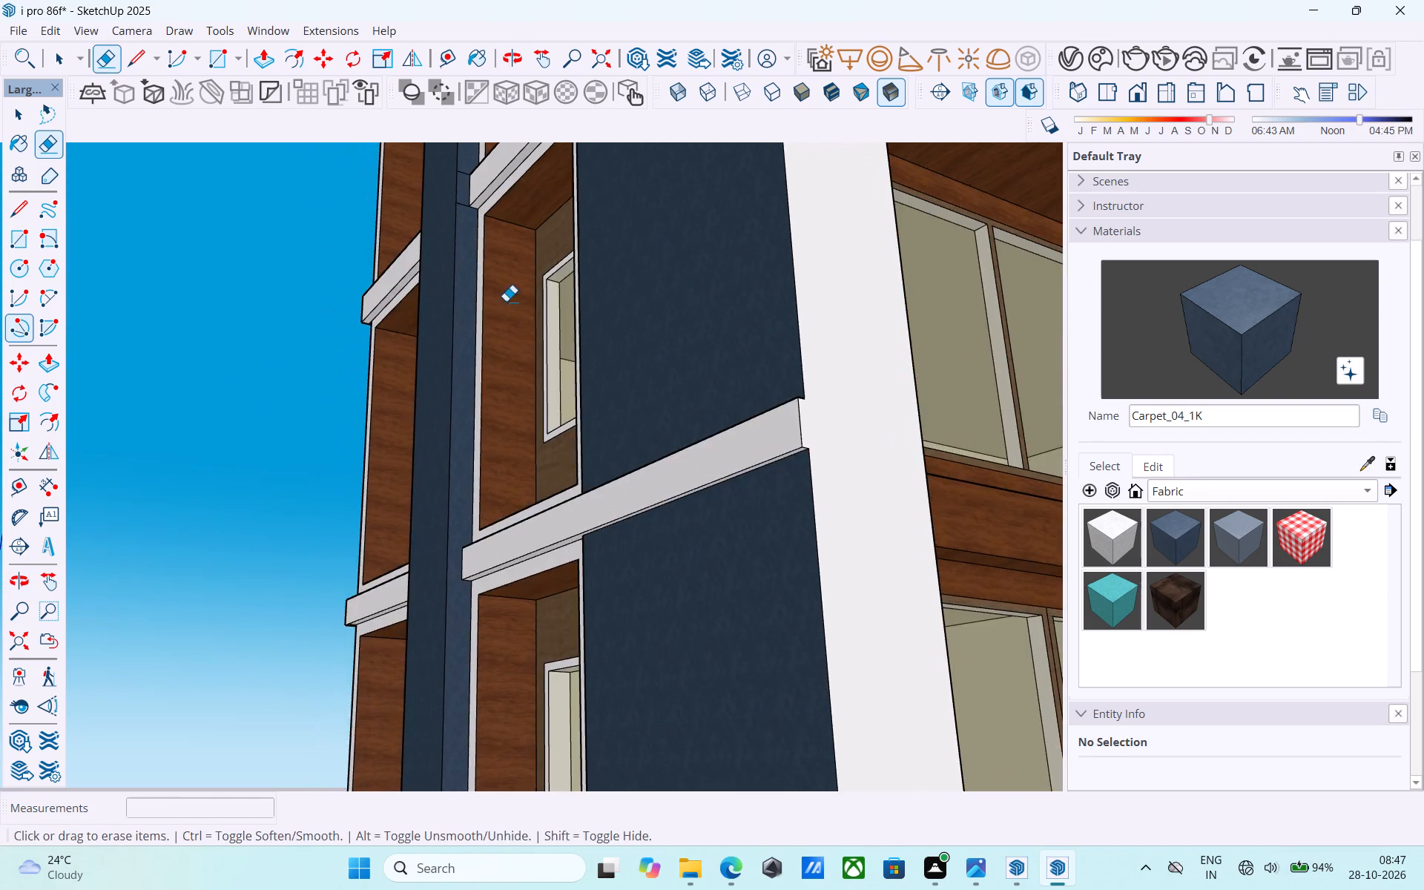
scroll(506, 301, "down", 1)
middle_click_drag(506, 341, 522, 699, "shift")
scroll(524, 617, "up", 12)
left_click_drag(458, 475, 458, 465)
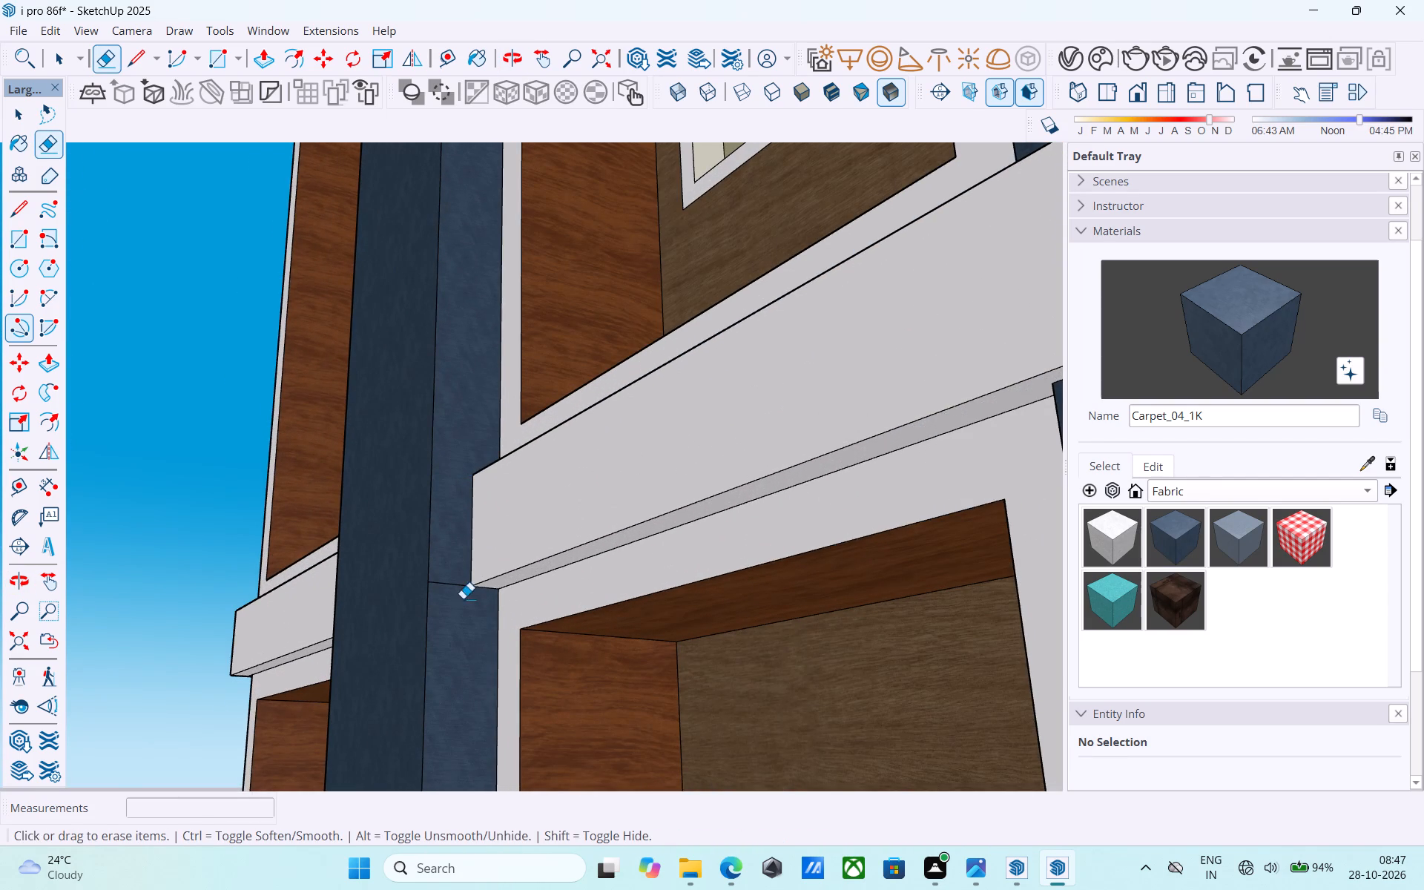
left_click_drag(455, 592, 454, 578)
Erase the two seam edges on the fin's opposite, still white side at the top floor band.
scroll(444, 495, "down", 19)
scroll(449, 498, "up", 1)
scroll(449, 498, "down", 4)
middle_click_drag(452, 498, 459, 637, "shift")
scroll(459, 637, "down", 2, "shift")
scroll(483, 515, "up", 15)
scroll(452, 531, "down", 5)
middle_click_drag(442, 579, 442, 397)
scroll(424, 420, "down", 1)
middle_click_drag(472, 464, 1224, 480)
middle_click_drag(676, 557, 673, 471)
middle_click_drag(623, 596, 702, 544, "shift")
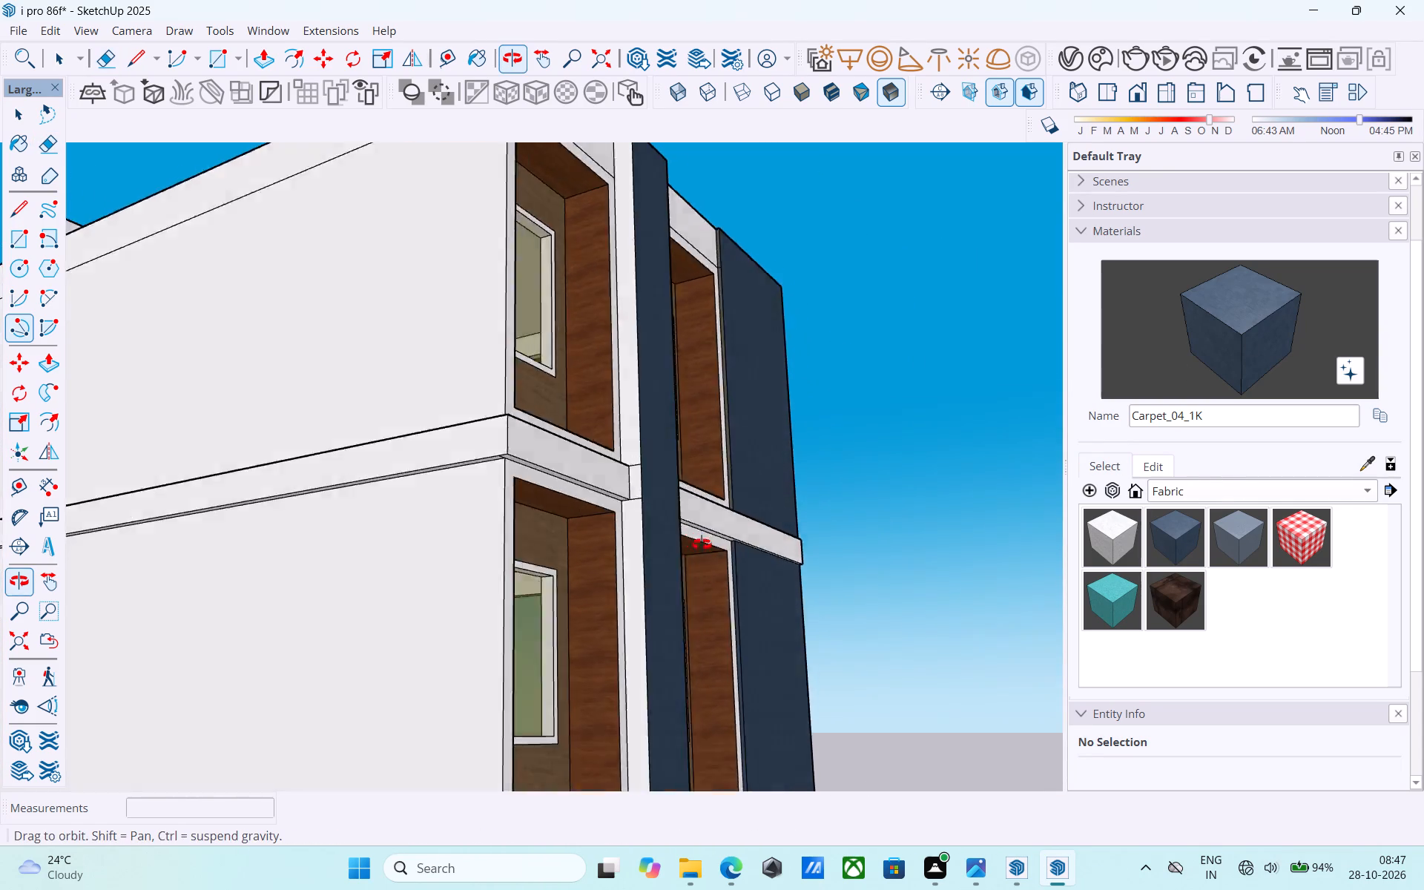
middle_click_drag(702, 544, 759, 540, "shift")
scroll(702, 508, "up", 10)
left_click(742, 453)
left_click(740, 540)
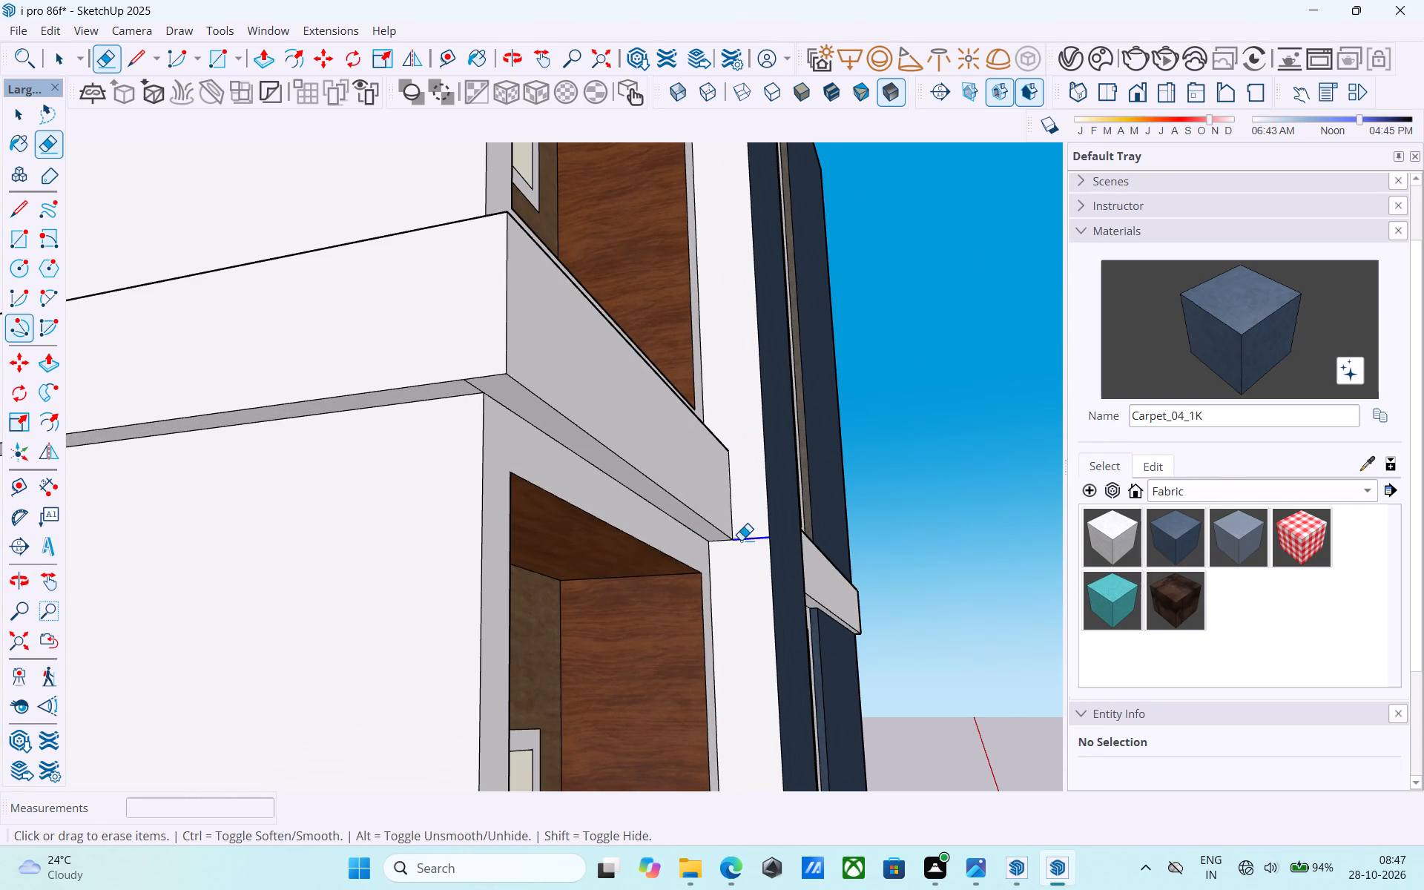
Erase the seam edges on the fin's white side at the middle and lowest floor bands.
scroll(722, 453, "down", 20)
scroll(722, 453, "down", 1)
middle_click_drag(515, 535, 538, 449, "shift")
scroll(546, 460, "up", 6)
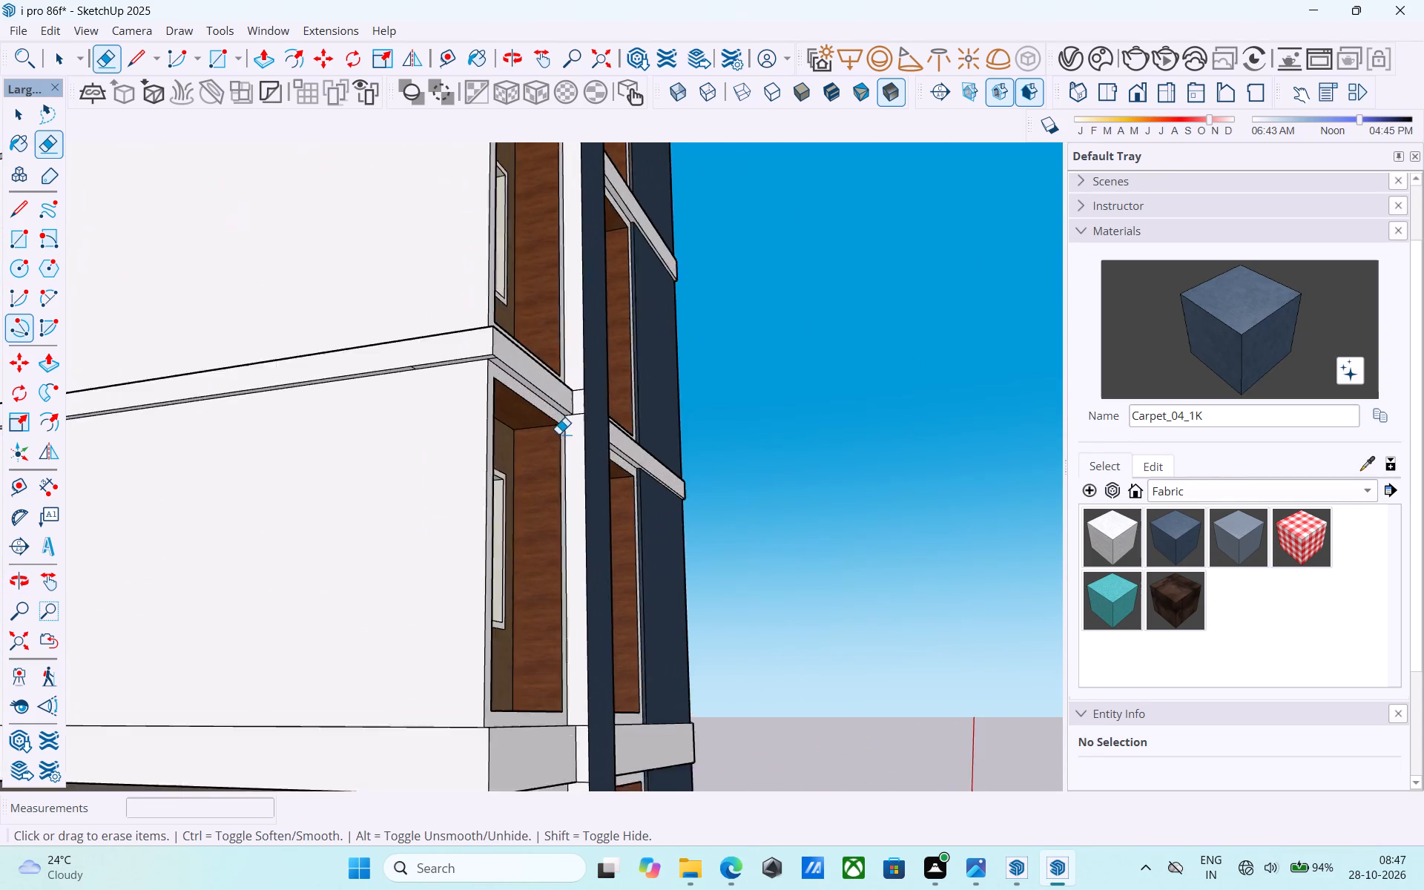
scroll(558, 434, "up", 10)
left_click(590, 408)
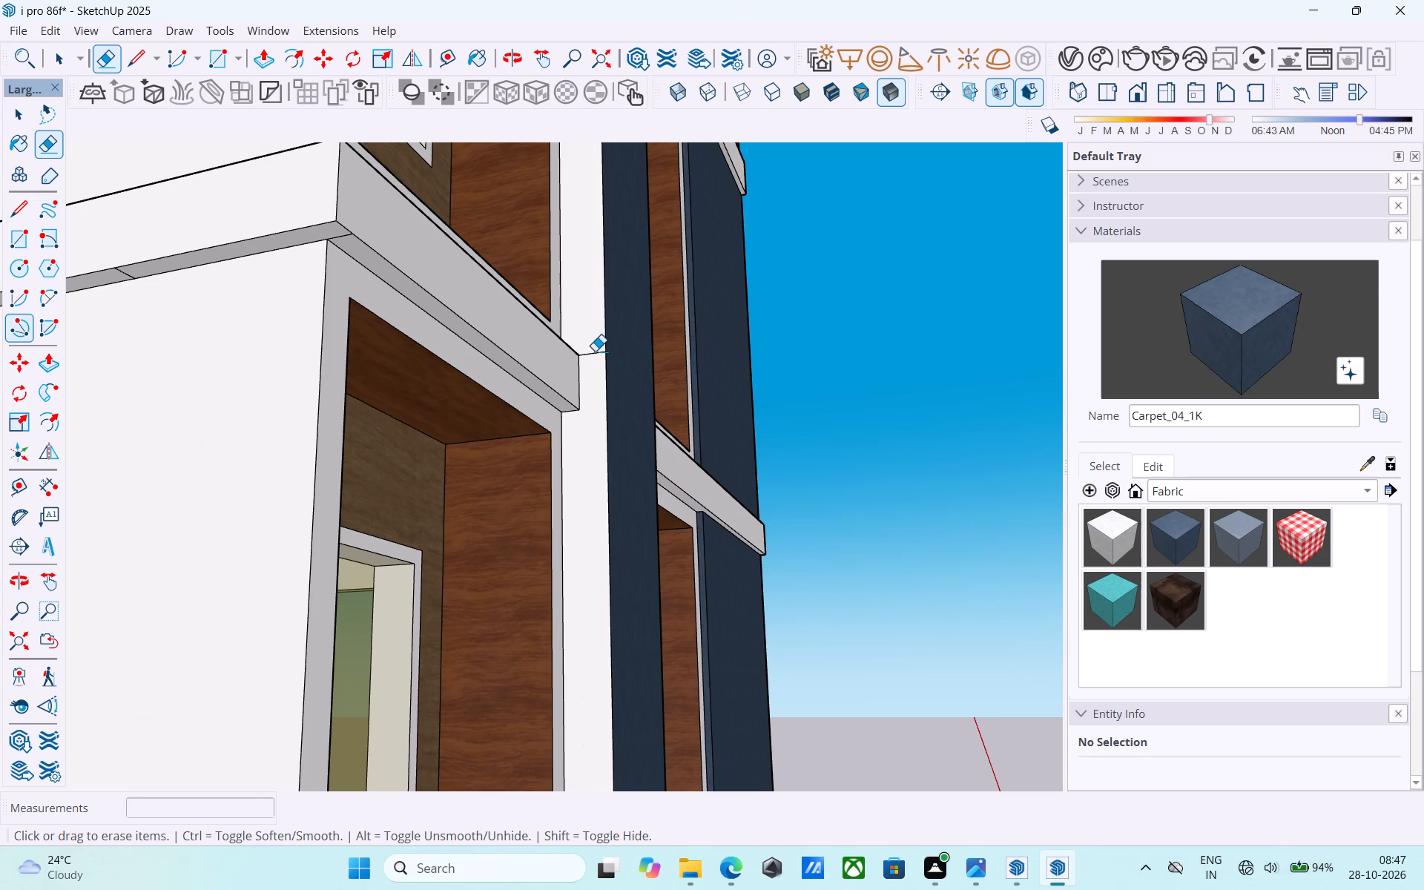
left_click(595, 351)
scroll(592, 363, "down", 10)
middle_click_drag(556, 554, 554, 316)
scroll(586, 455, "up", 3)
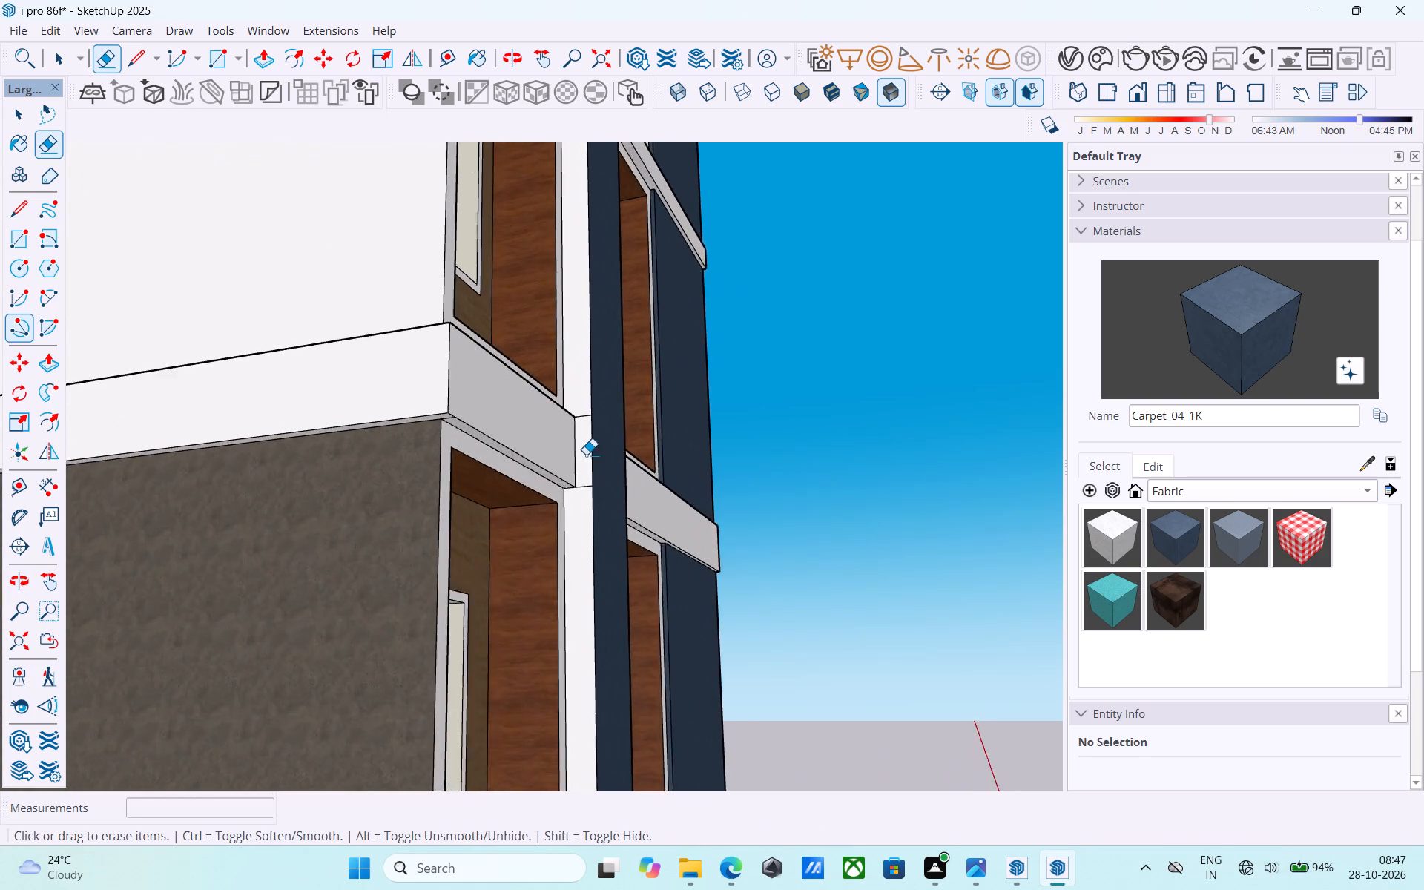
scroll(586, 455, "up", 4)
left_click(578, 404)
left_click_drag(583, 498, 578, 535)
Paint the fin's remaining white side face with Carpet_04_1K.
scroll(570, 561, "down", 4)
middle_click_drag(569, 565, 569, 564, "shift")
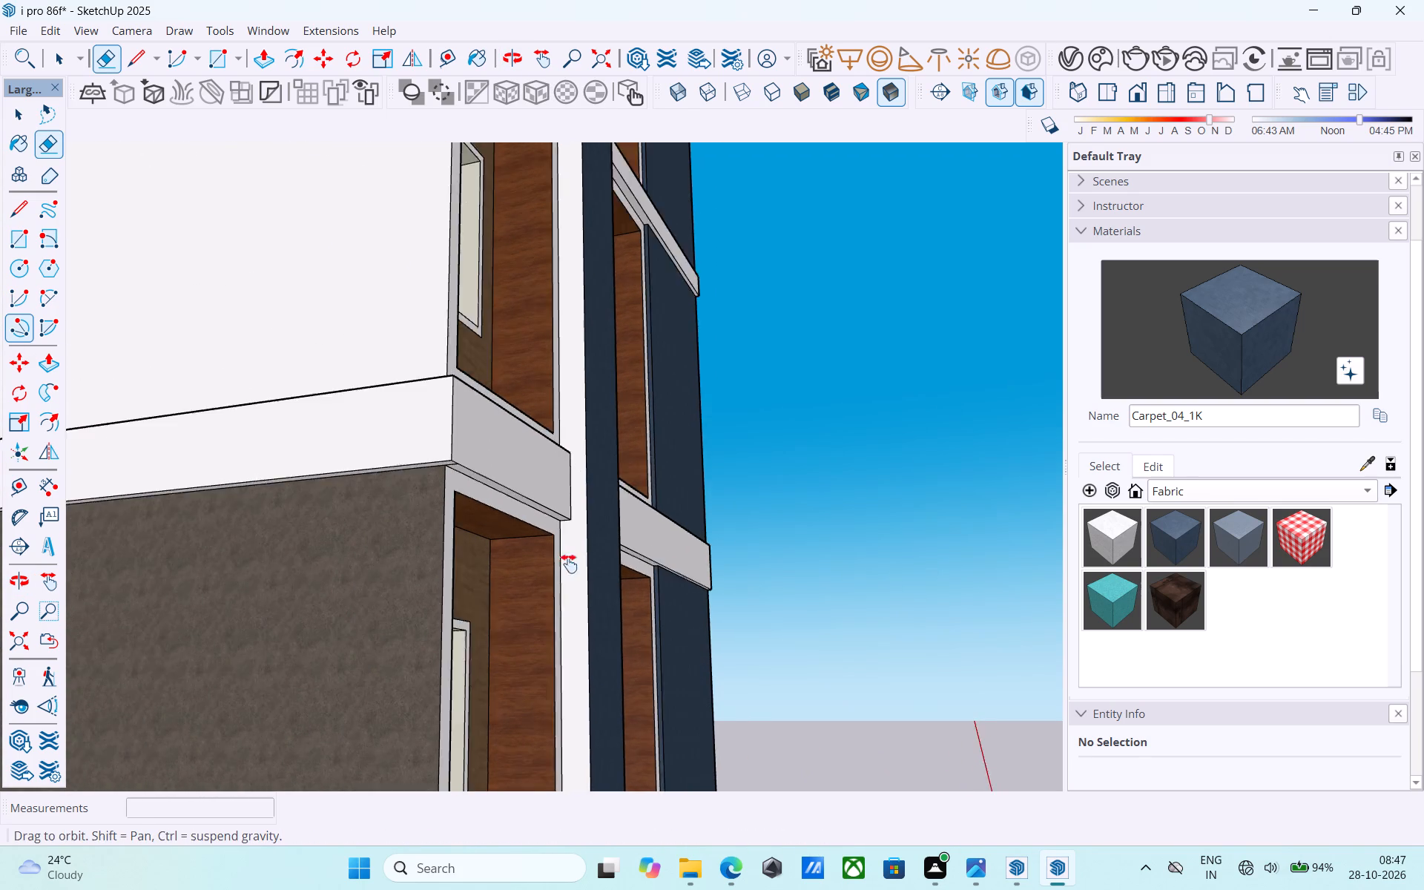
middle_click_drag(569, 564, 550, 223, "shift")
middle_click_drag(604, 425, 605, 638)
scroll(623, 581, "down", 8)
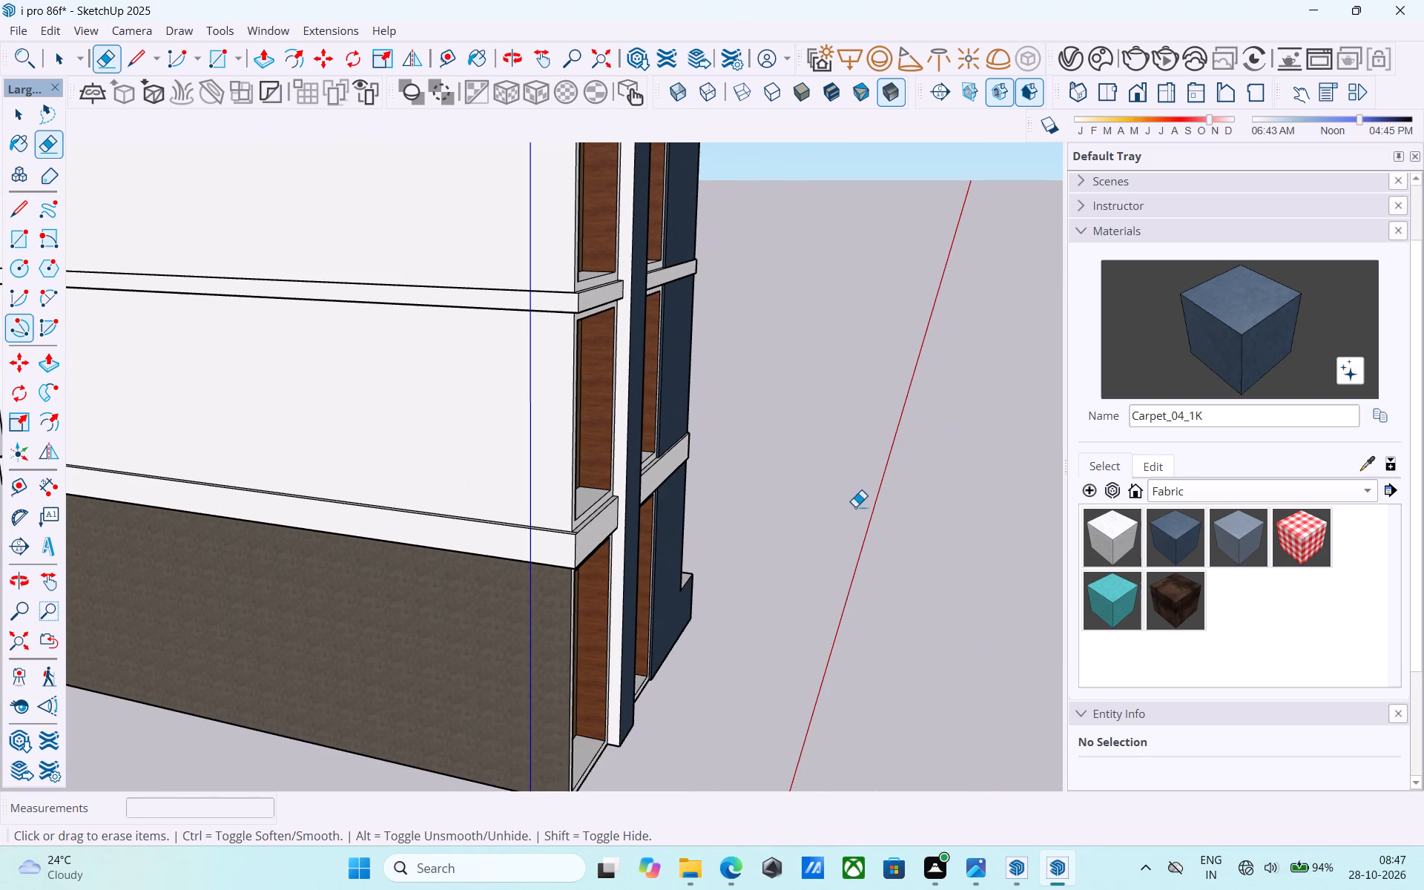
left_click(1209, 327)
scroll(679, 399, "up", 6)
left_click(595, 343)
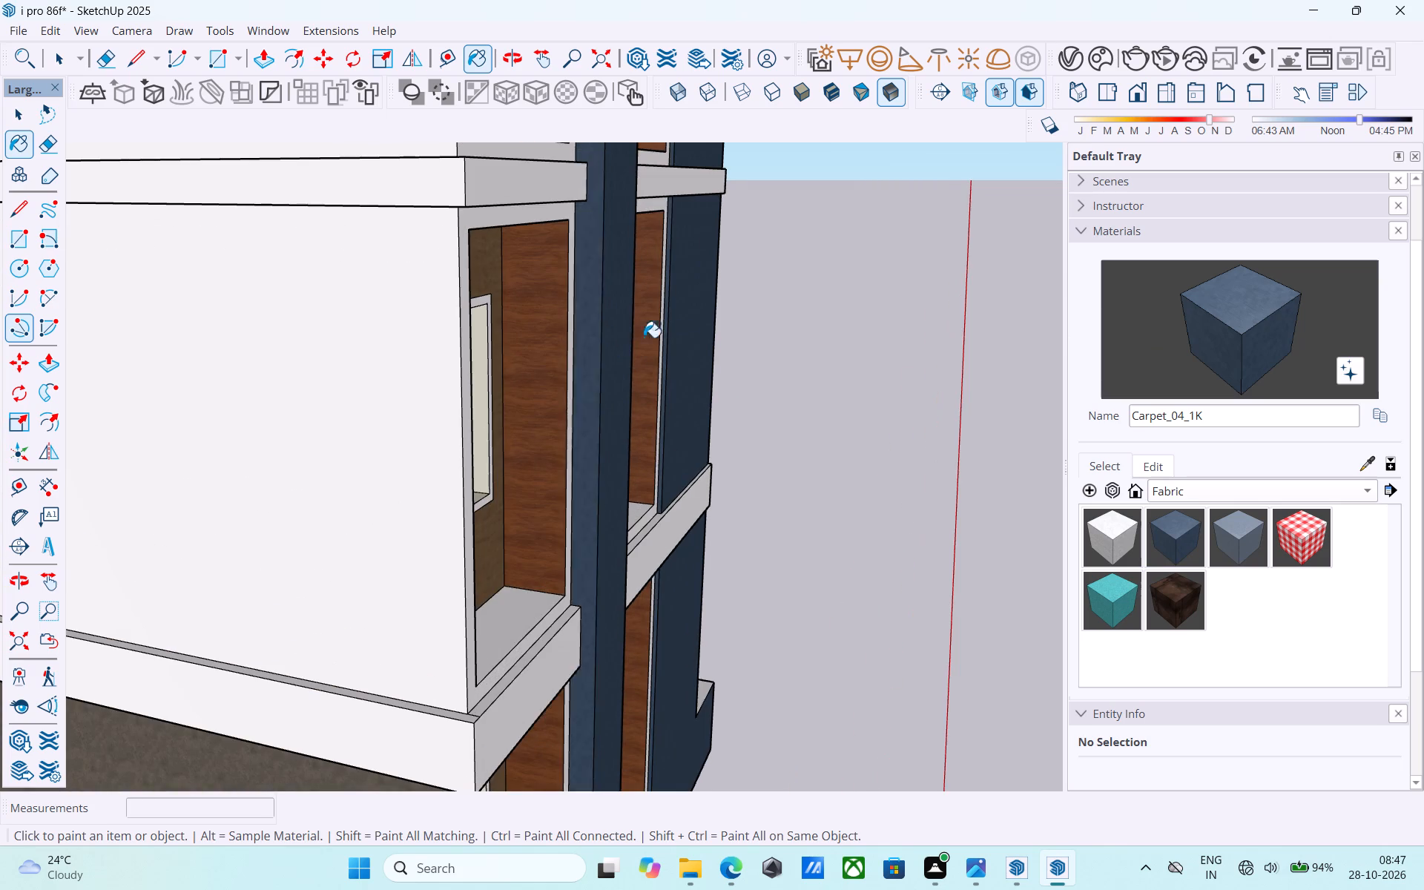
Save the model with the fully navy fin.
scroll(700, 343, "down", 9)
middle_click_drag(814, 415, 106, 611, "shift")
middle_click_drag(349, 429, 411, 626)
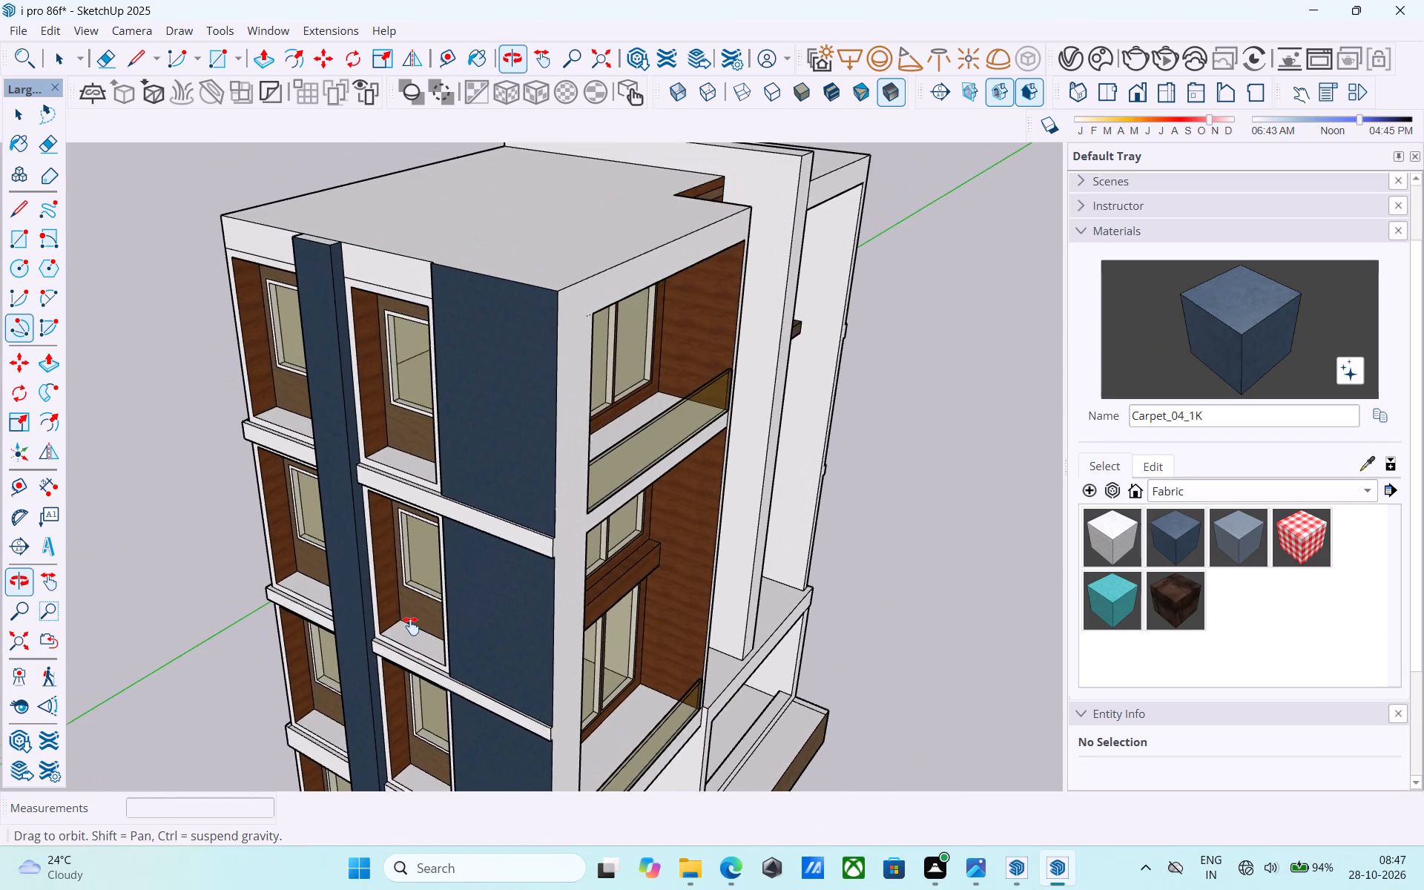
middle_click_drag(411, 626, 311, 593)
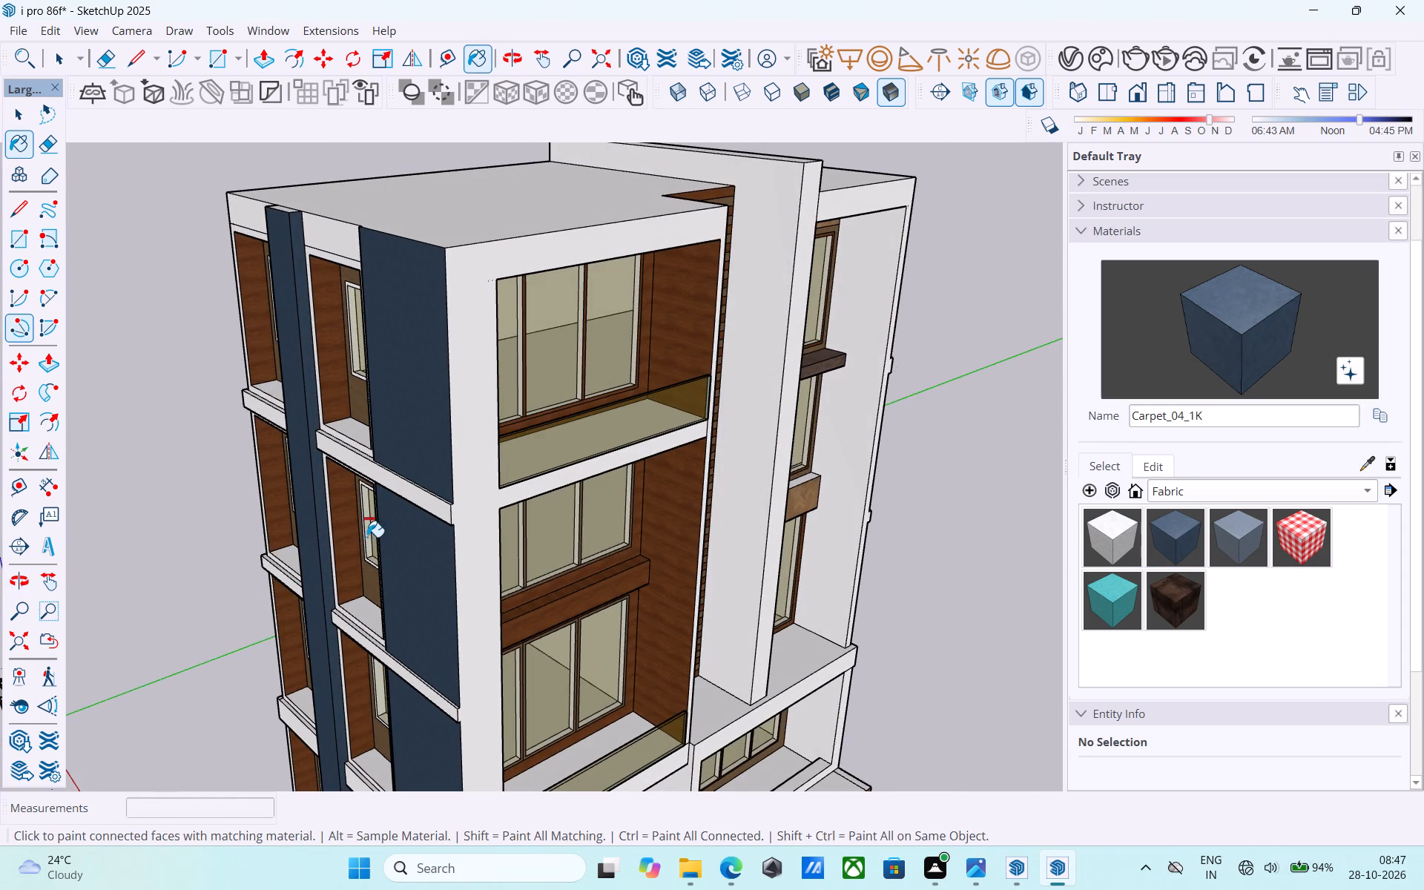
key("ctrl+s")
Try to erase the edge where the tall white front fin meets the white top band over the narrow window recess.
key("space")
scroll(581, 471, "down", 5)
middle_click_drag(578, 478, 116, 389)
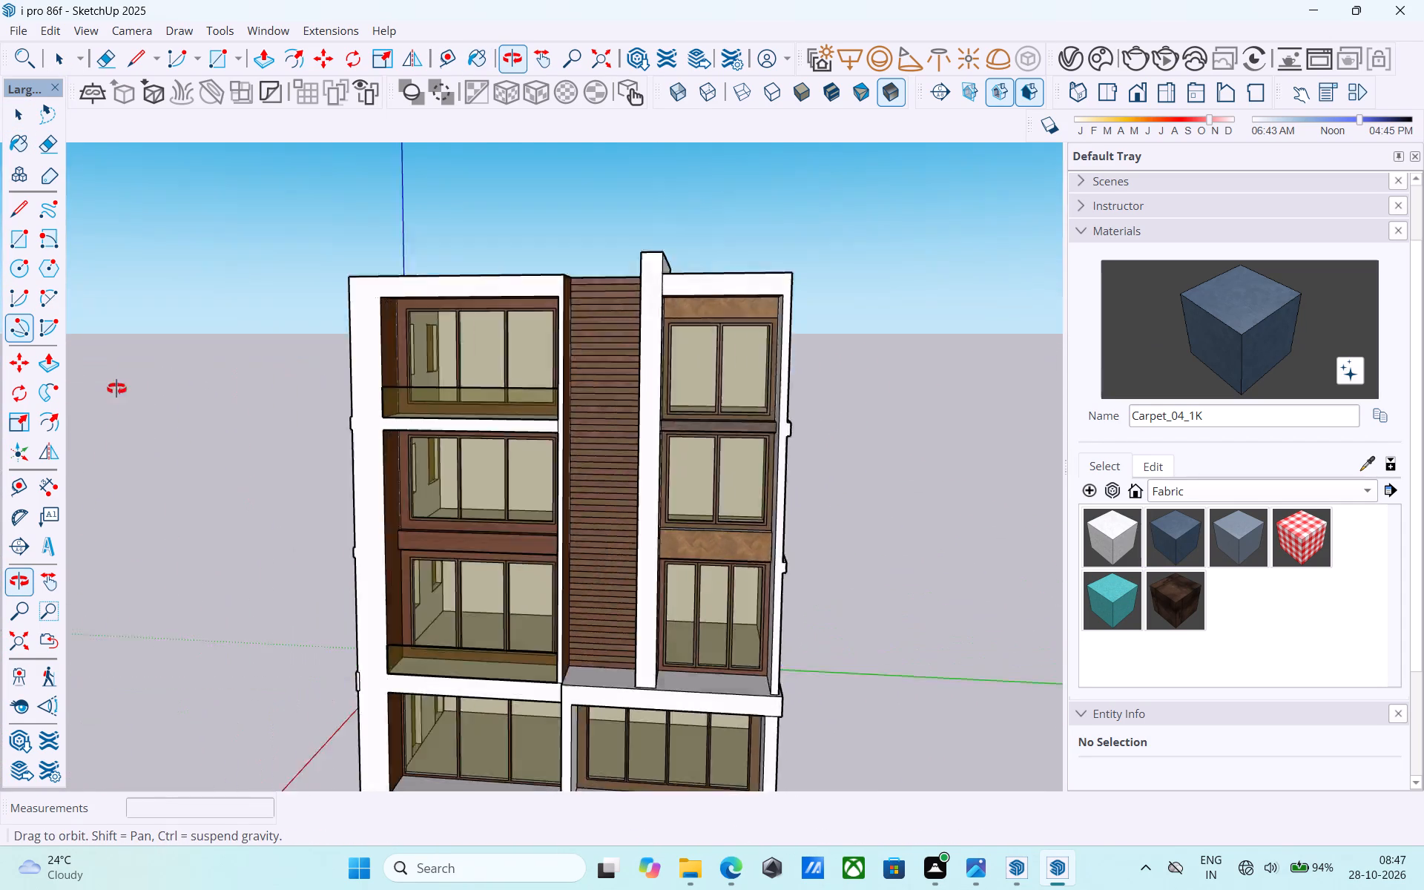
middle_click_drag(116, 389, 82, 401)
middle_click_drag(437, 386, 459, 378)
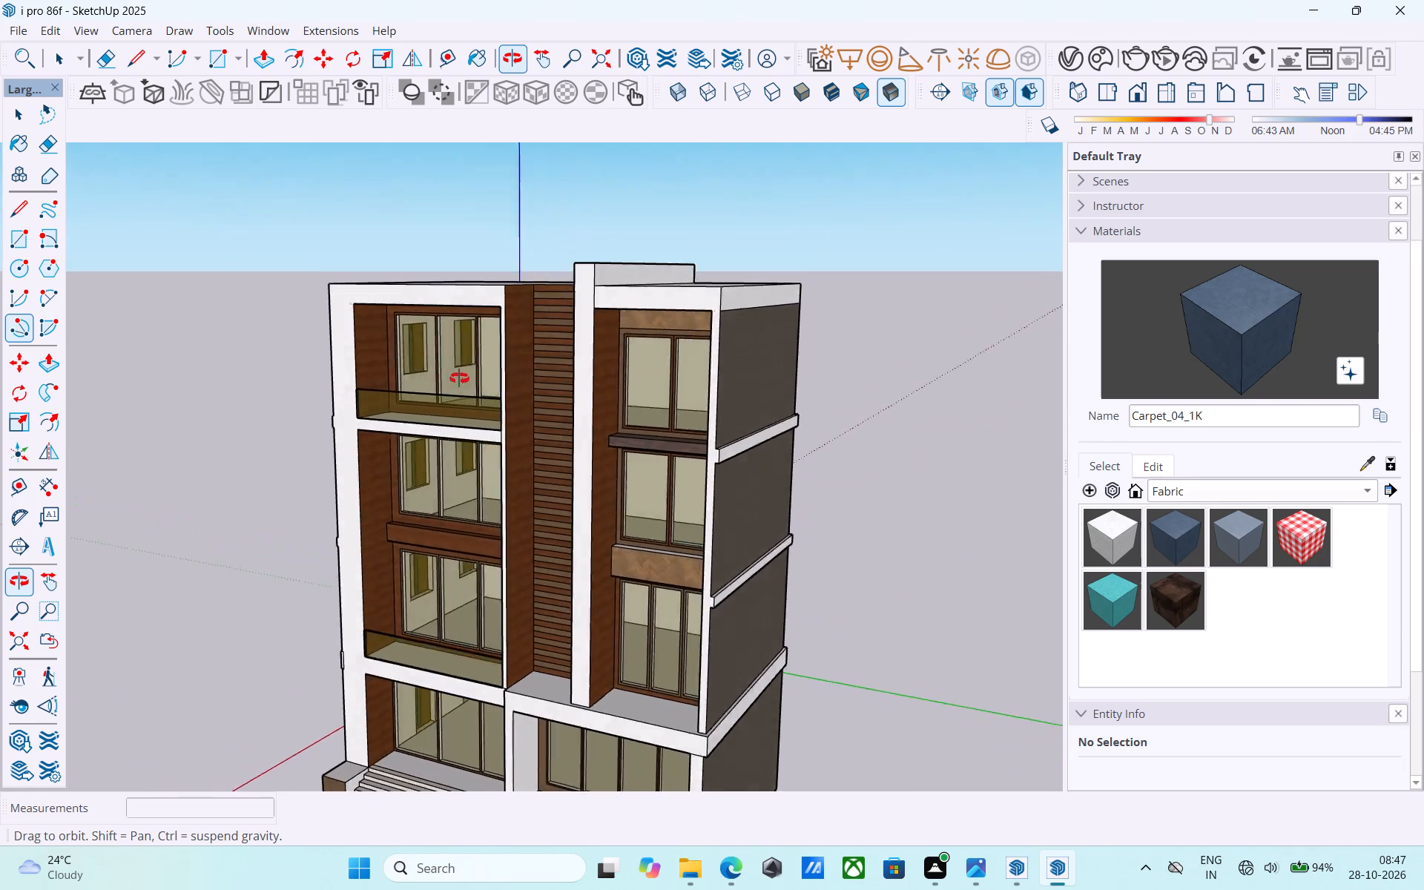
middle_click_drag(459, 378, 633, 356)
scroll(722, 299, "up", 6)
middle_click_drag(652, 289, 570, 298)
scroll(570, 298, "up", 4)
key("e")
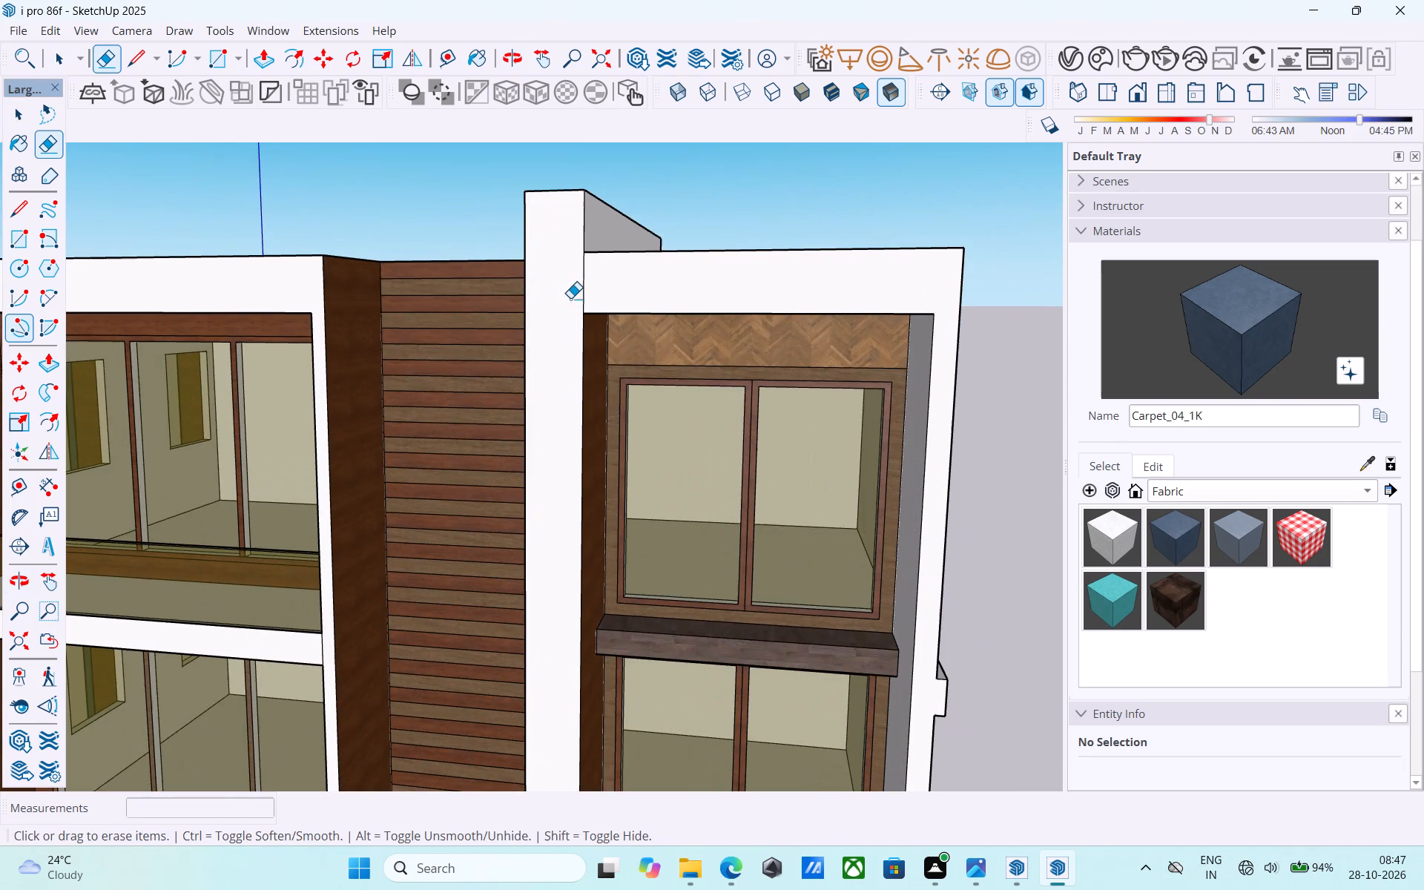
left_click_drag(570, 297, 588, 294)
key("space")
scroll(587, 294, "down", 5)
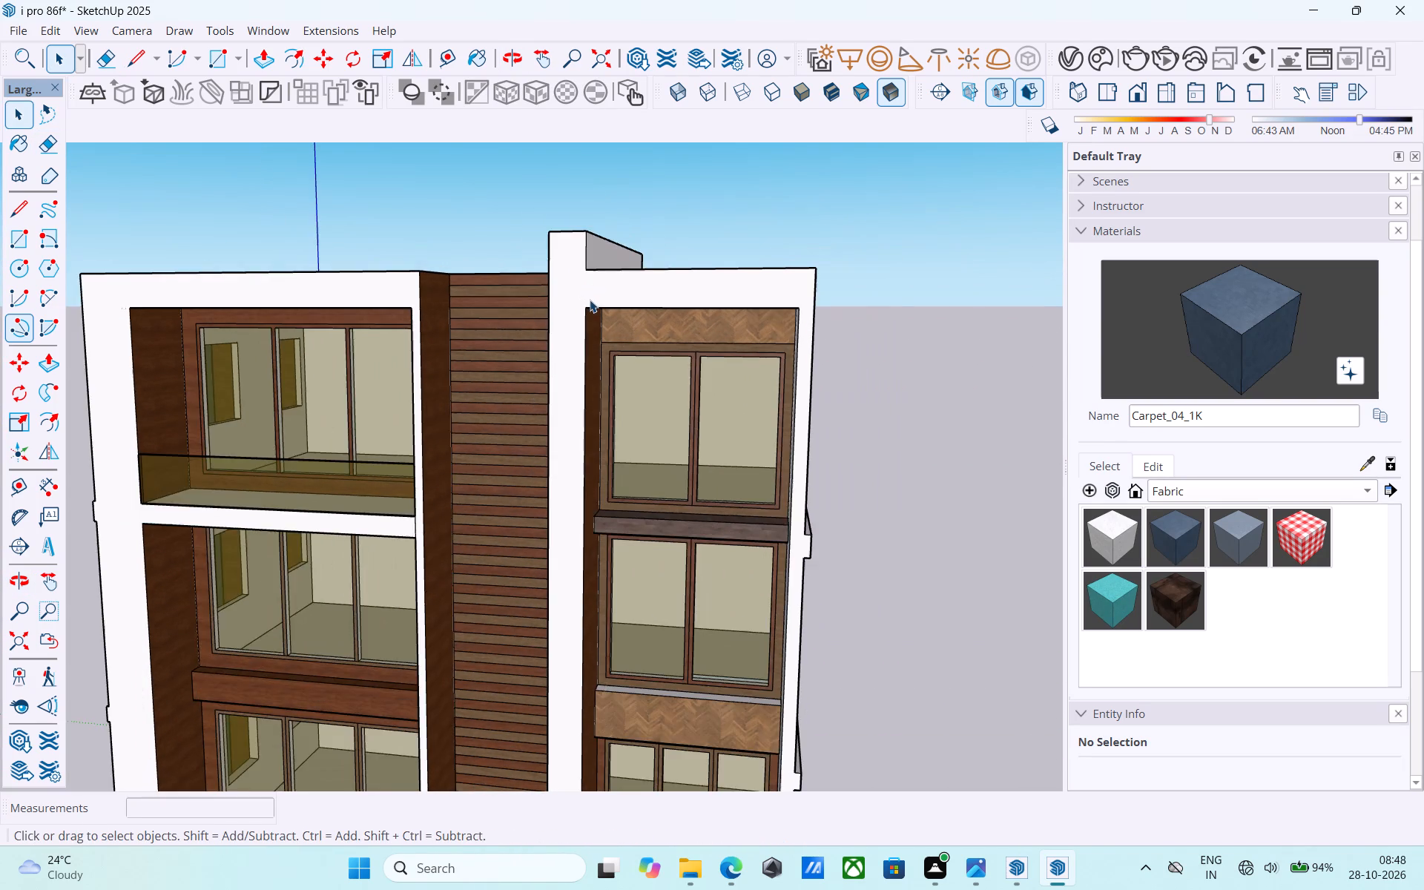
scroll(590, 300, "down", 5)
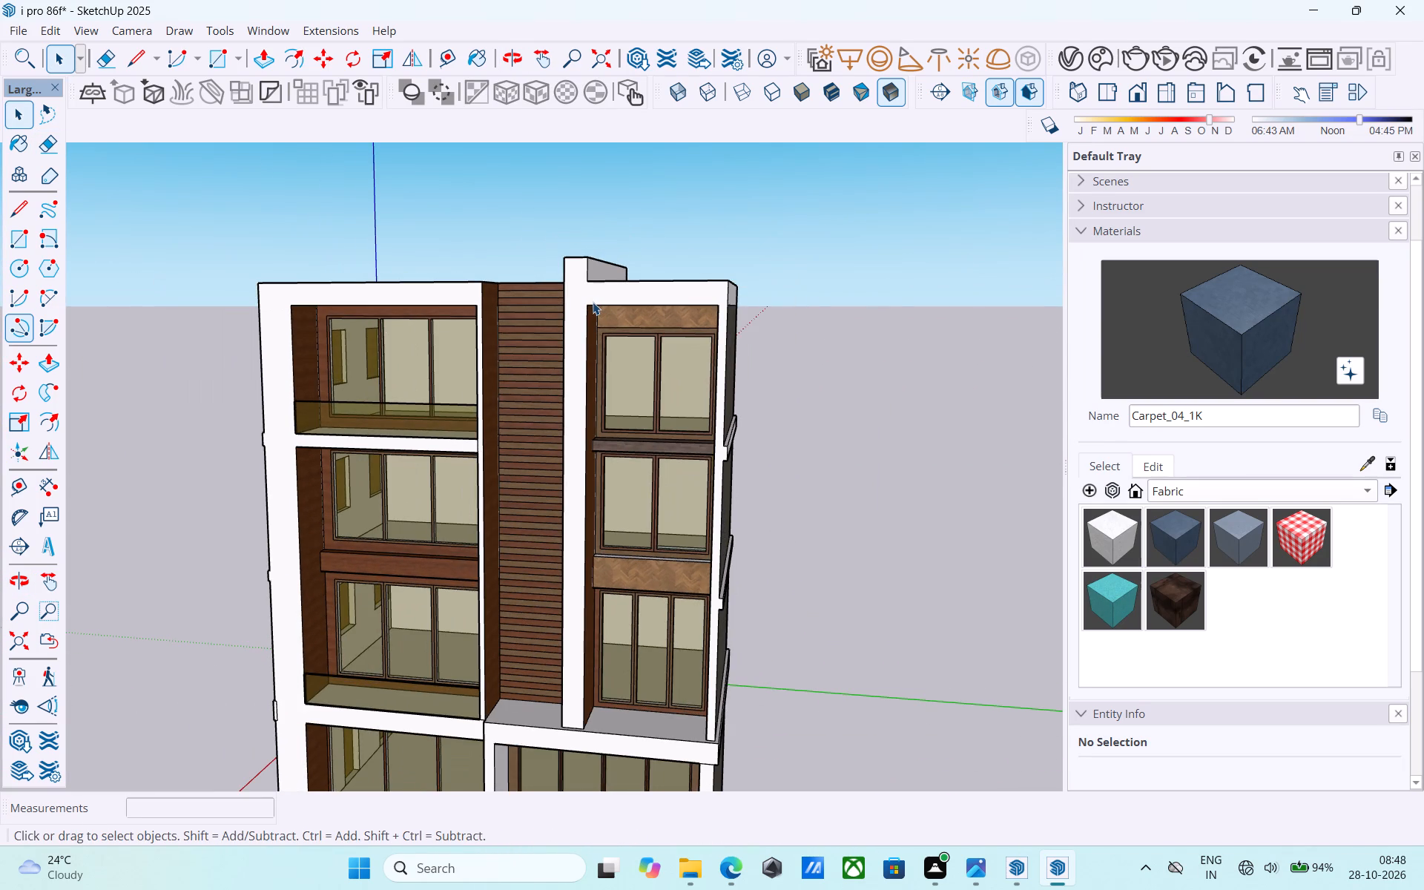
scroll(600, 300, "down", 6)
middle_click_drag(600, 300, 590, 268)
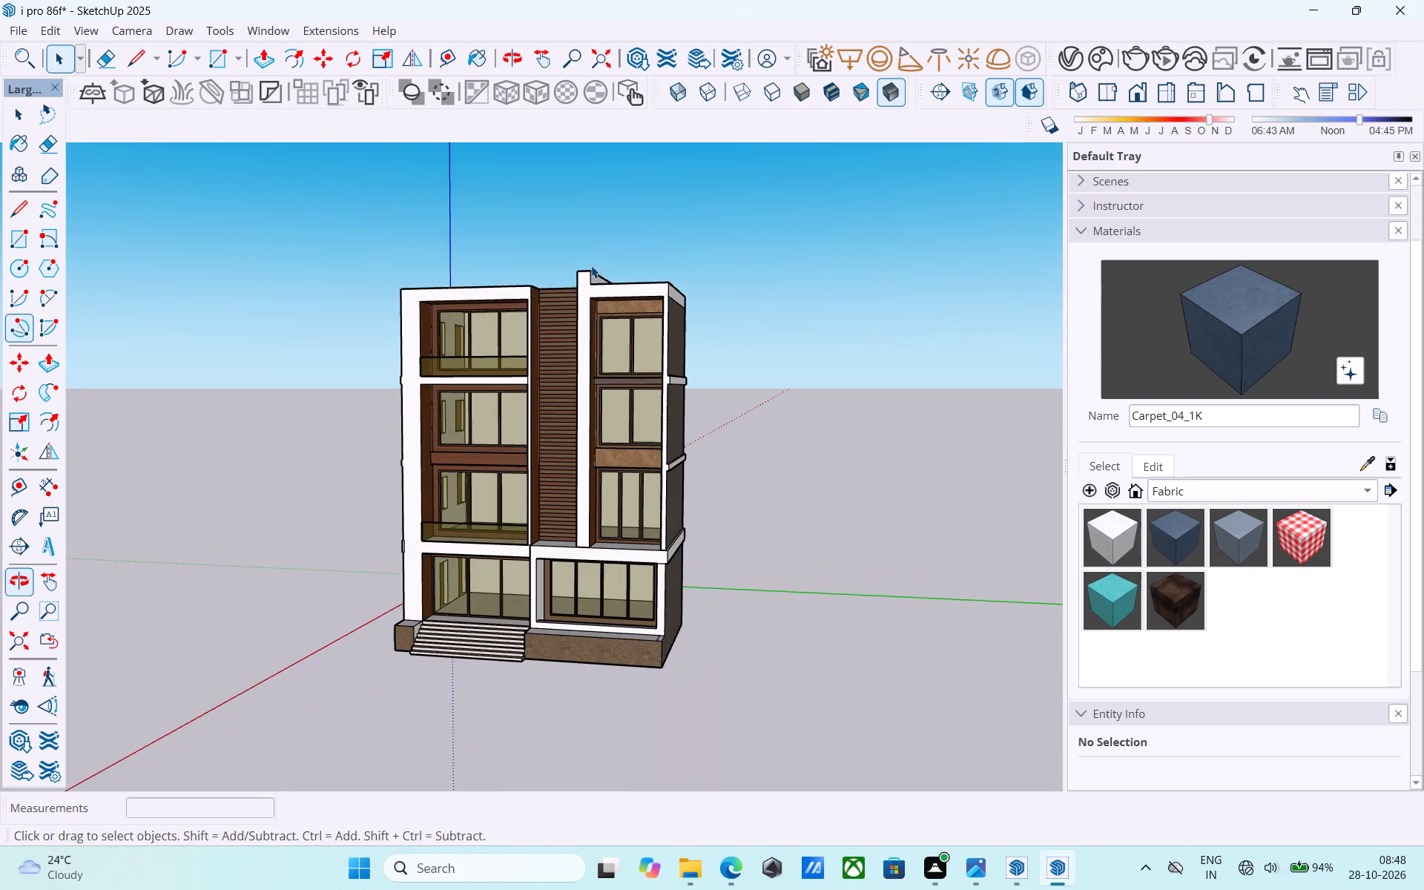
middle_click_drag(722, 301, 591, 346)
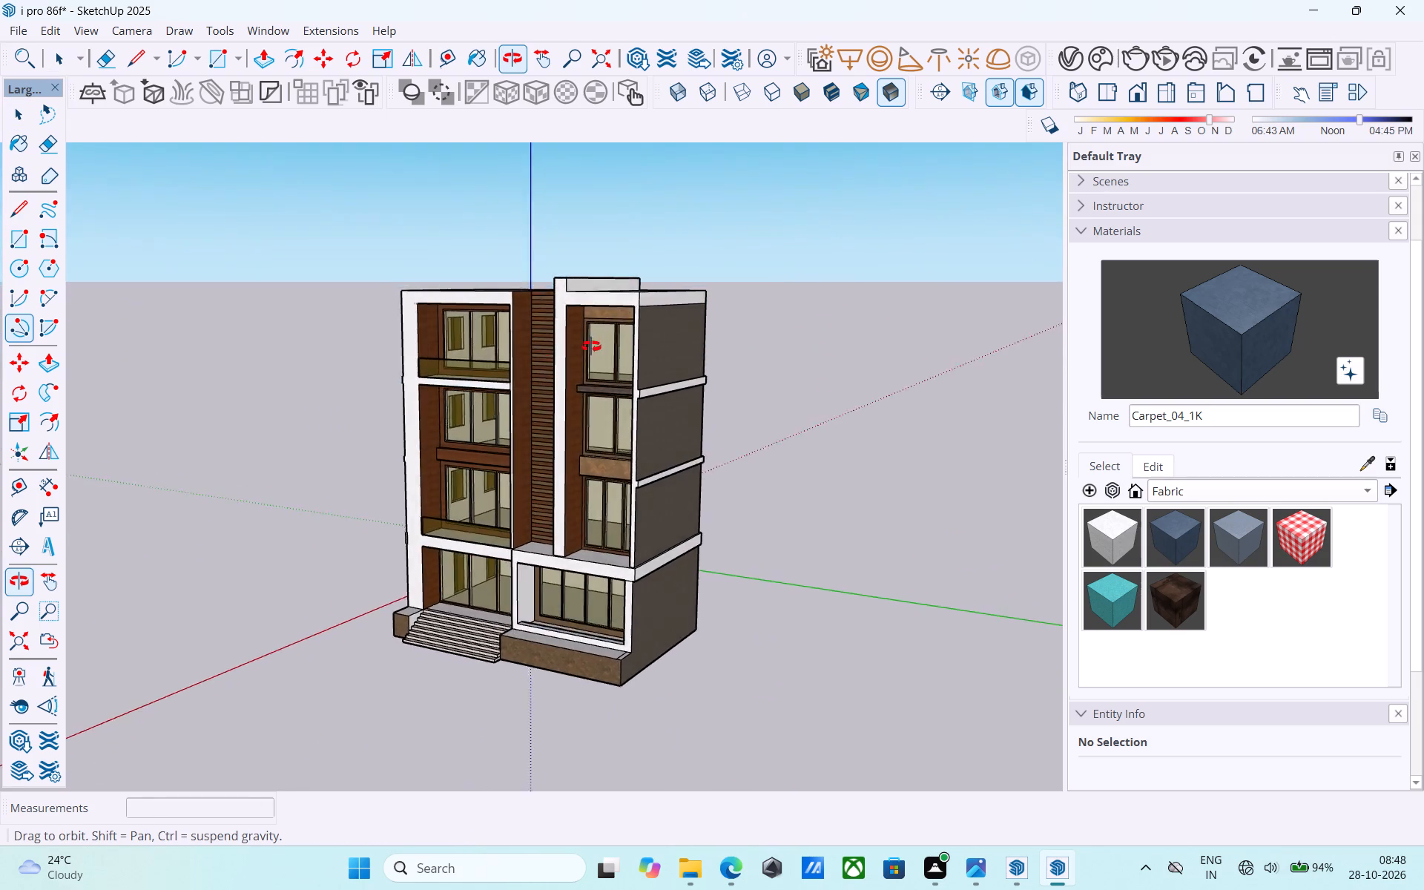
Examine the finished front facade, including its balconies, slatted strip, white fin and window recesses, from several angles and up close.
middle_click_drag(591, 346, 782, 424)
scroll(741, 352, "up", 6)
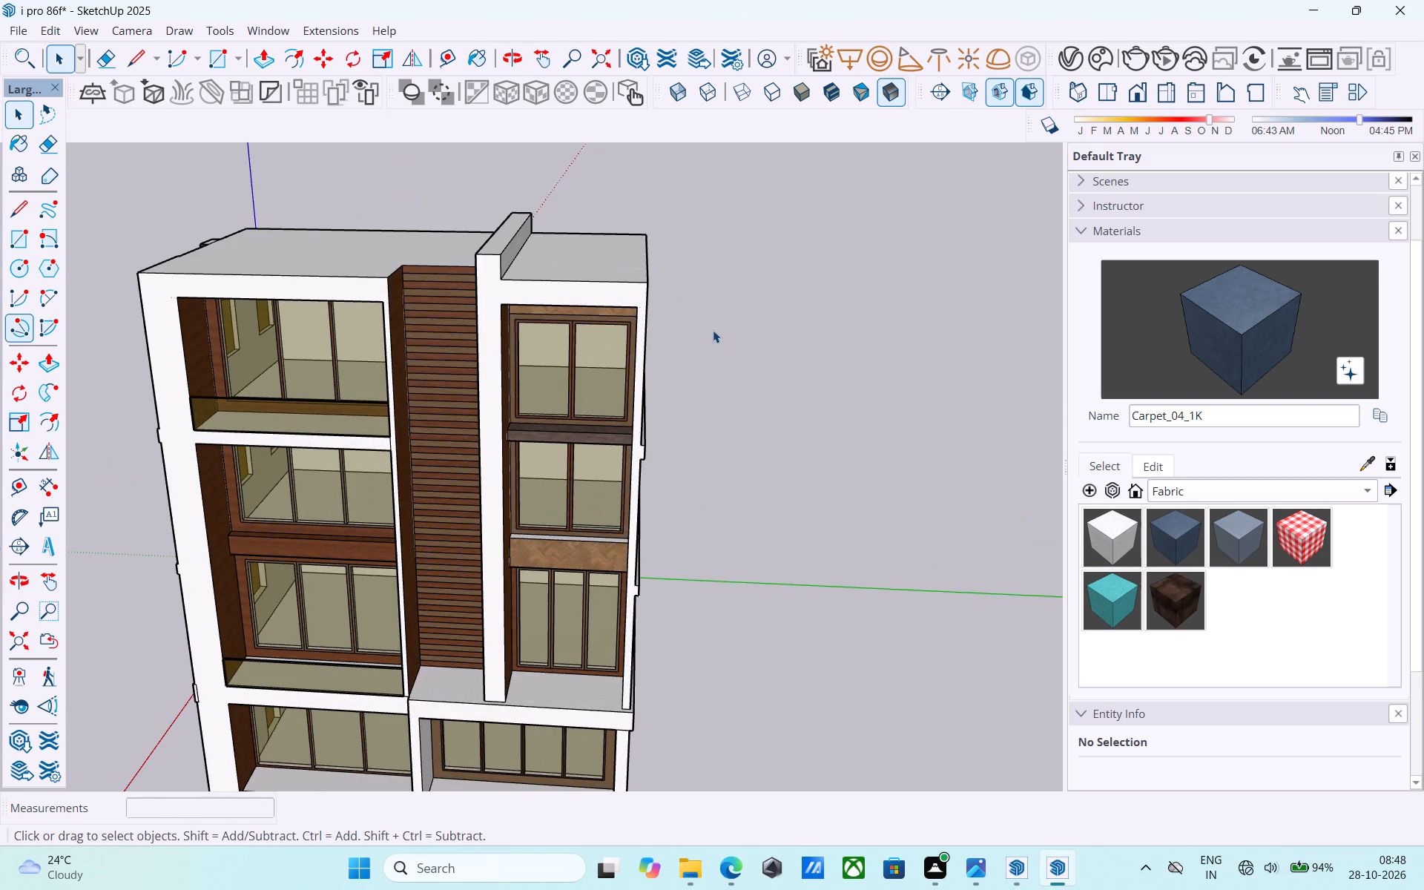
scroll(713, 329, "down", 6)
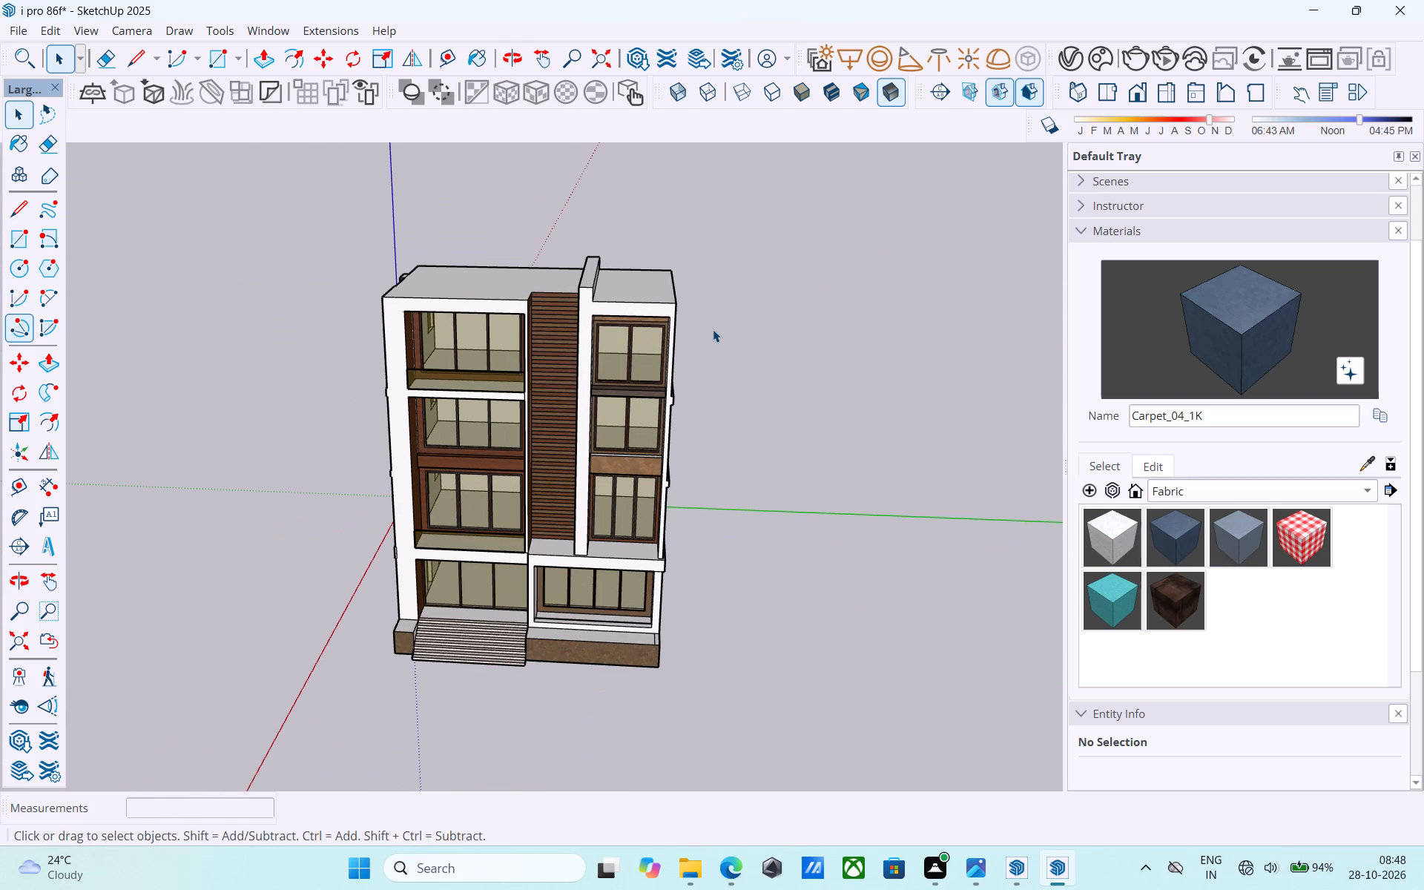
scroll(714, 326, "up", 3)
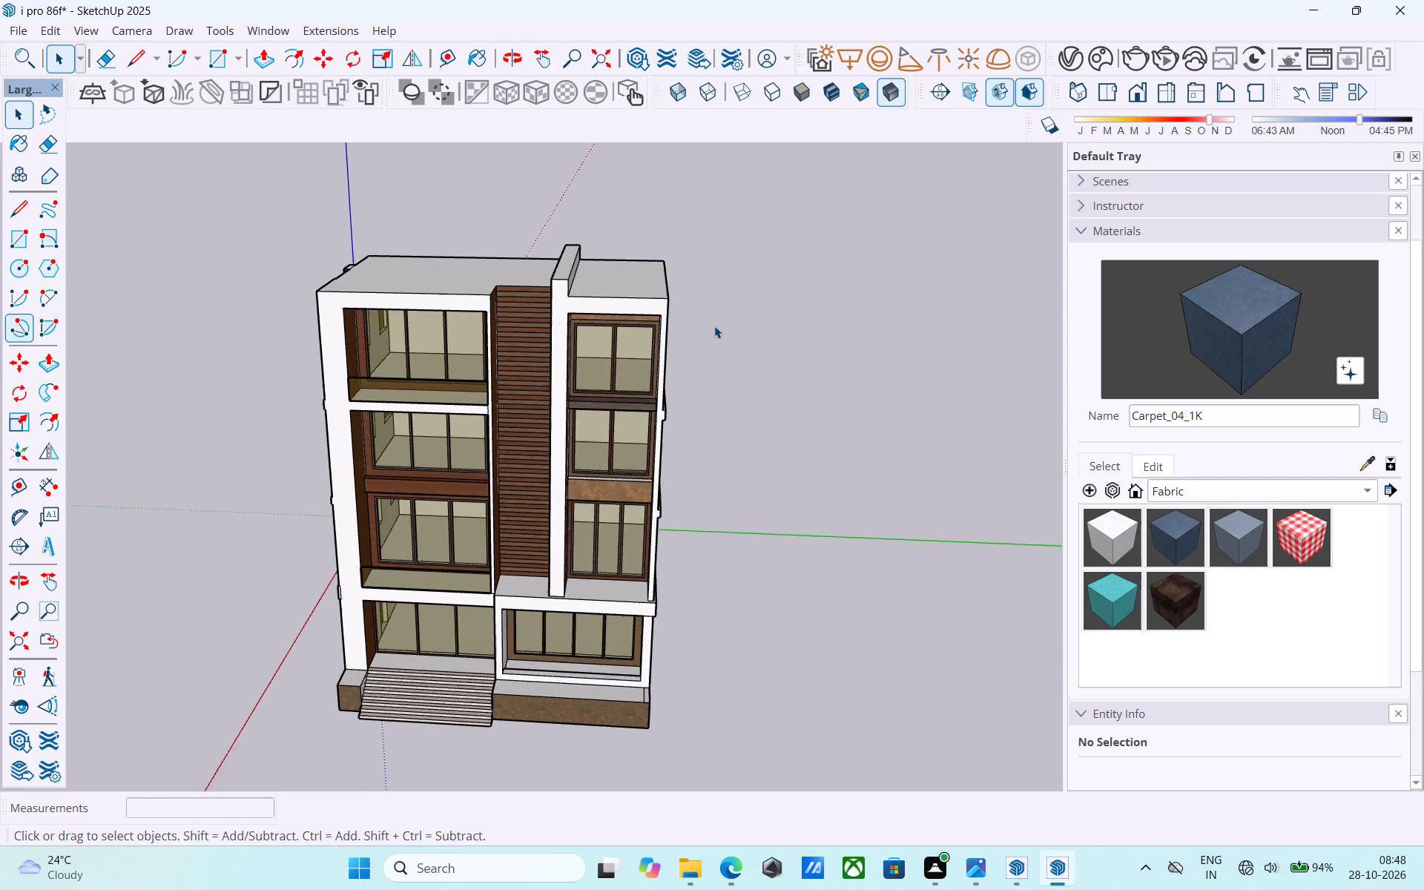
scroll(714, 326, "down", 3)
middle_click_drag(714, 326, 719, 318)
scroll(720, 315, "up", 5)
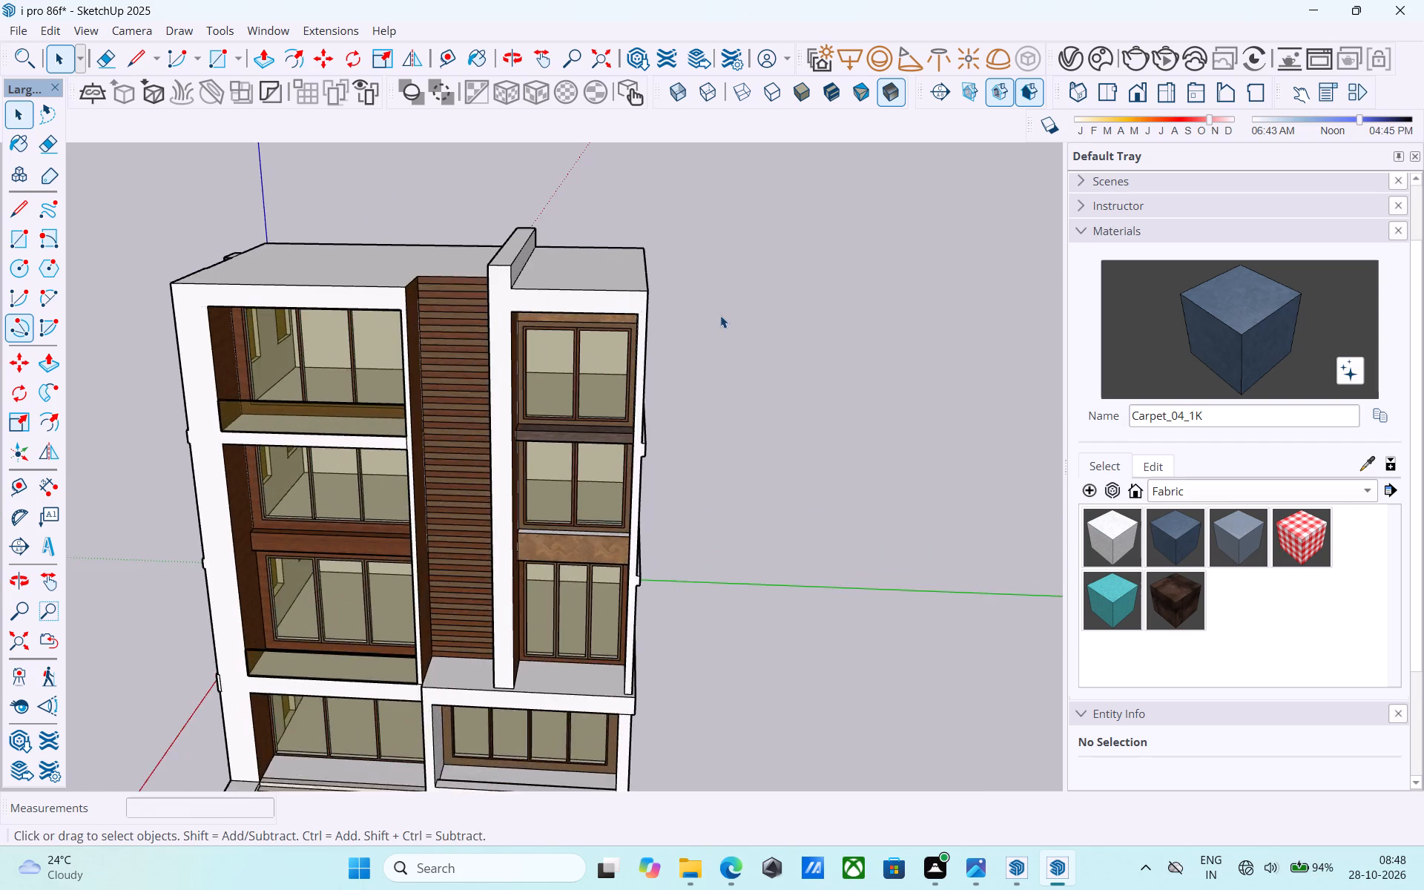
scroll(720, 315, "down", 2)
scroll(720, 315, "up", 1)
scroll(720, 315, "down", 4)
middle_click_drag(722, 316, 796, 209)
scroll(797, 208, "up", 6)
scroll(788, 221, "down", 4)
middle_click_drag(788, 220, 768, 133)
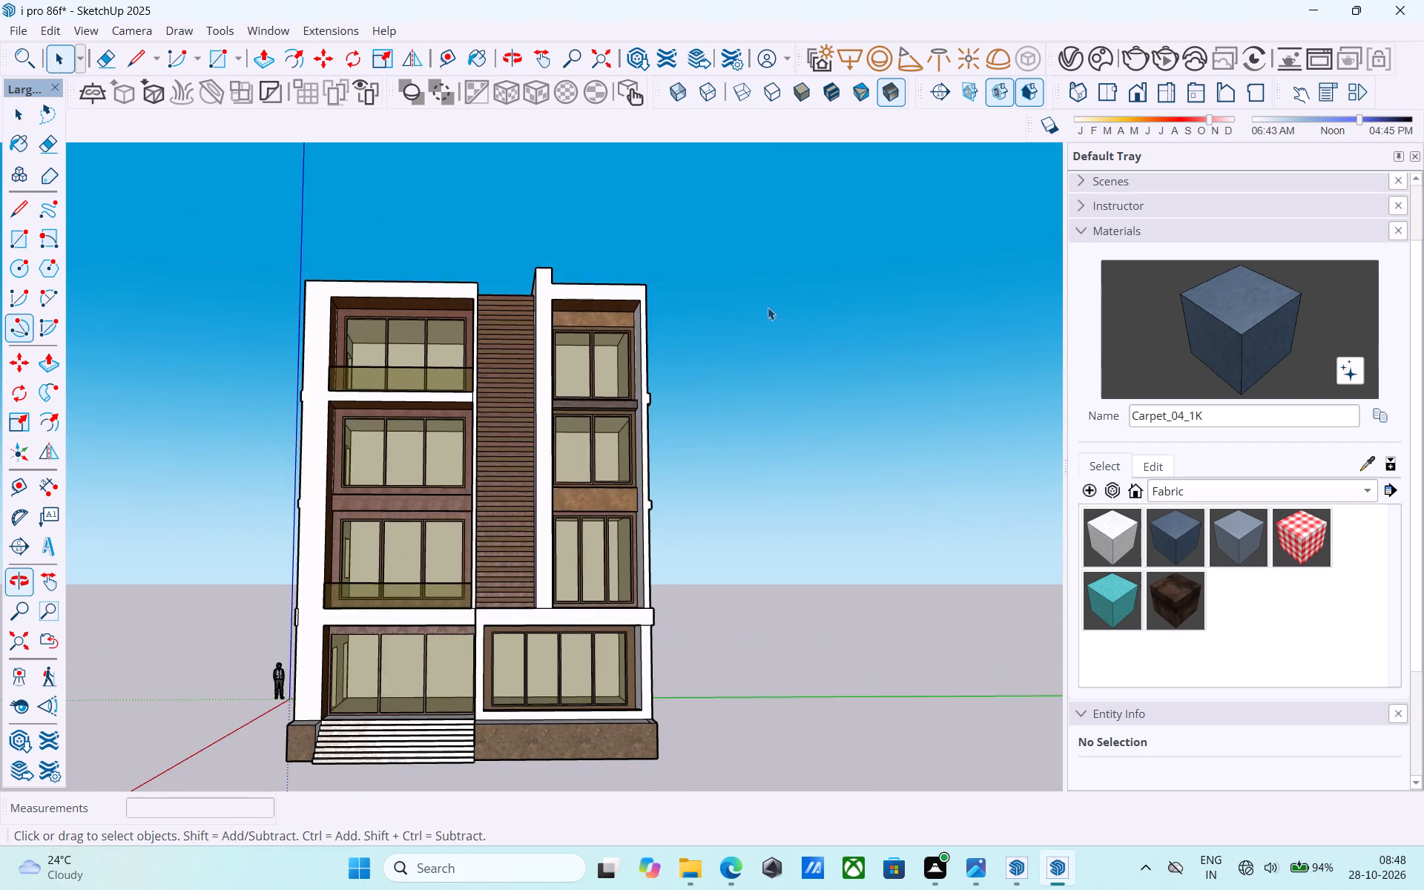
scroll(665, 345, "down", 5)
middle_click_drag(657, 366, 713, 484)
middle_click_drag(768, 429, 832, 362)
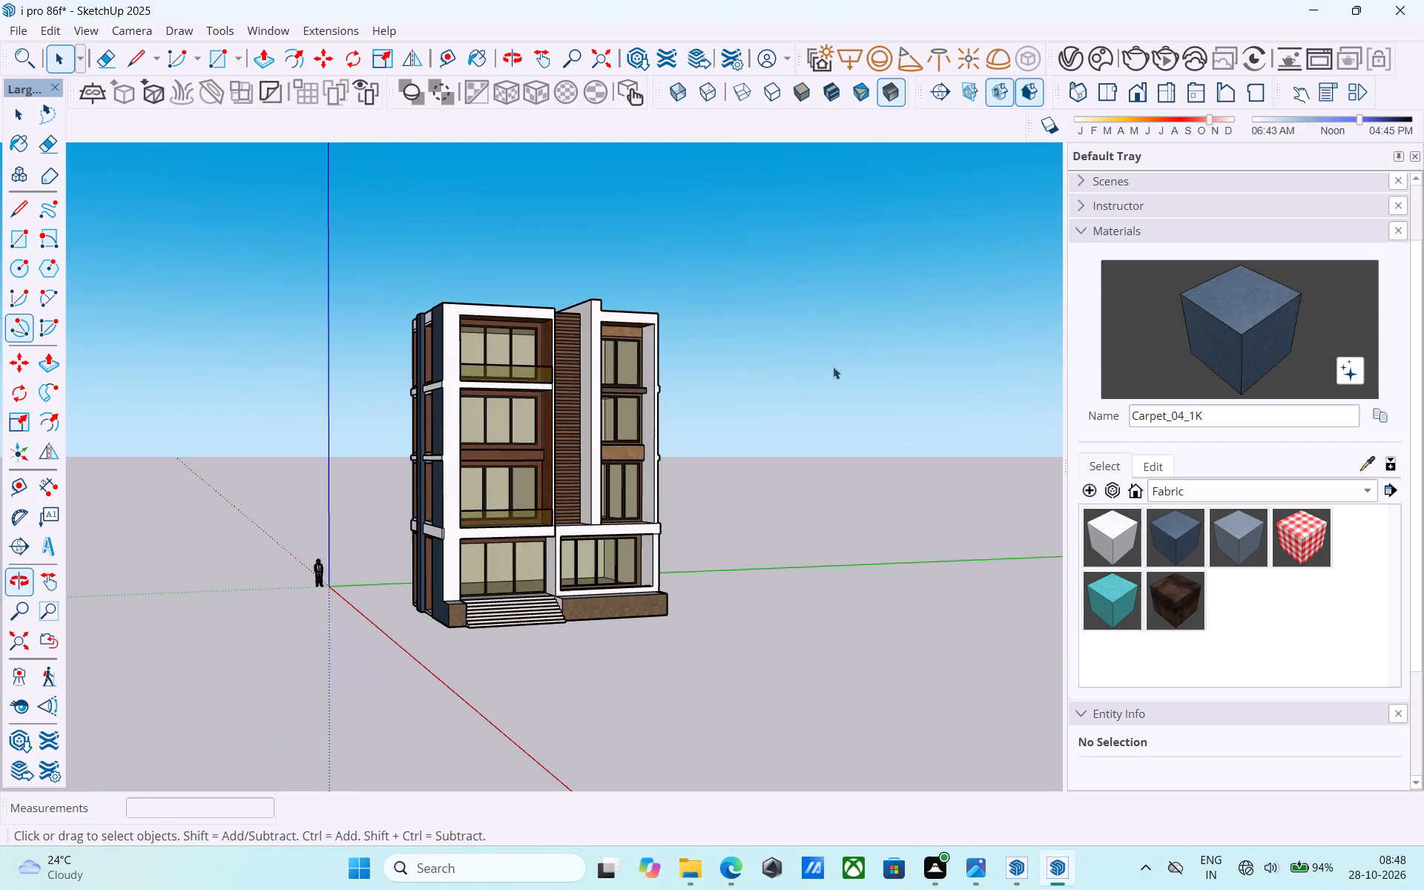
middle_click_drag(896, 354, 907, 407)
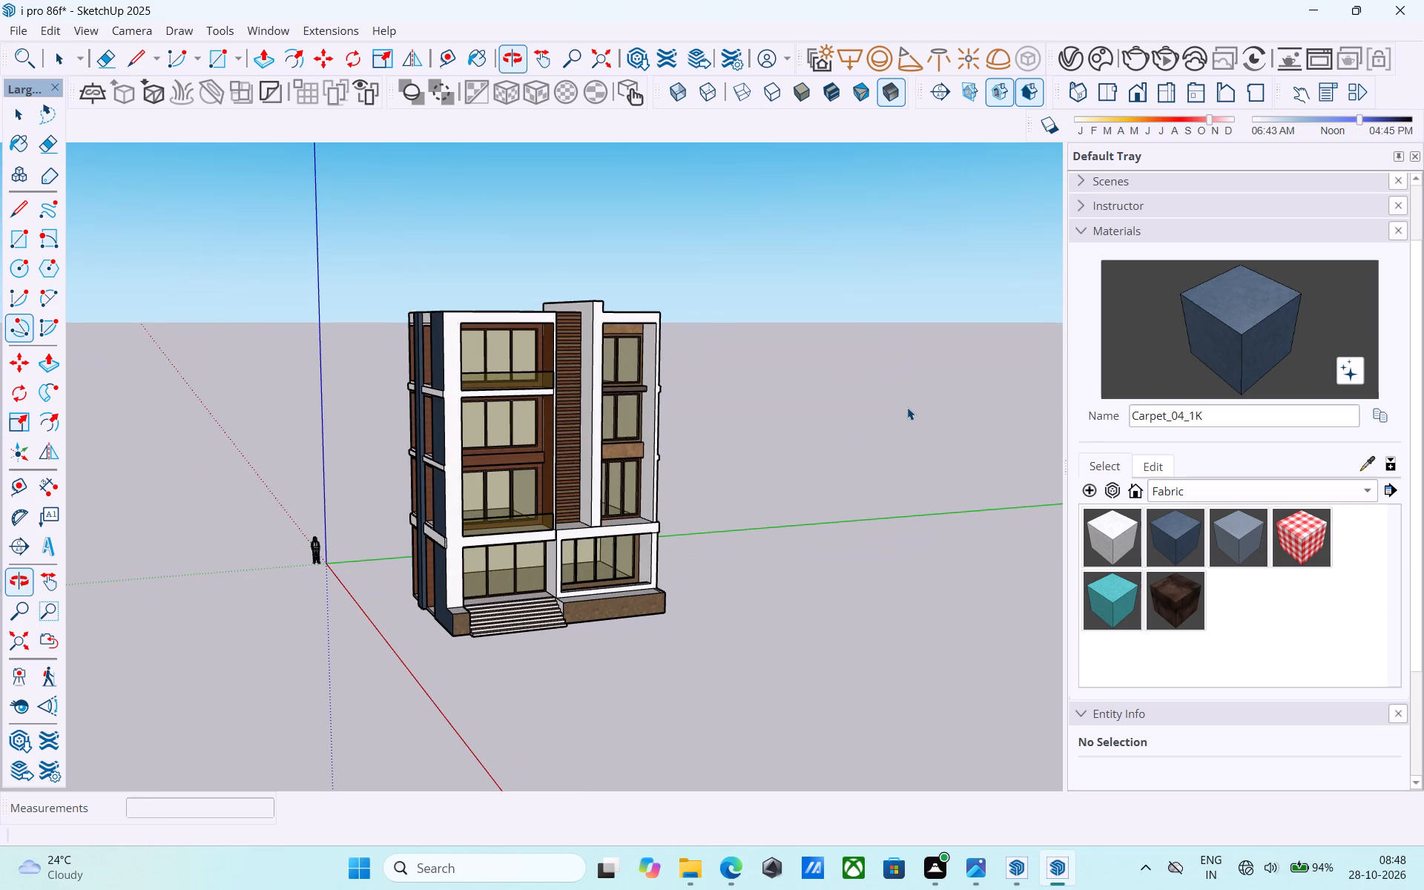
scroll(909, 404, "up", 5)
scroll(908, 399, "down", 5)
middle_click_drag(908, 399, 922, 533)
scroll(763, 475, "up", 1)
middle_click_drag(808, 435, 833, 394)
scroll(533, 509, "up", 8)
scroll(497, 472, "down", 6)
middle_click_drag(510, 497, 523, 549)
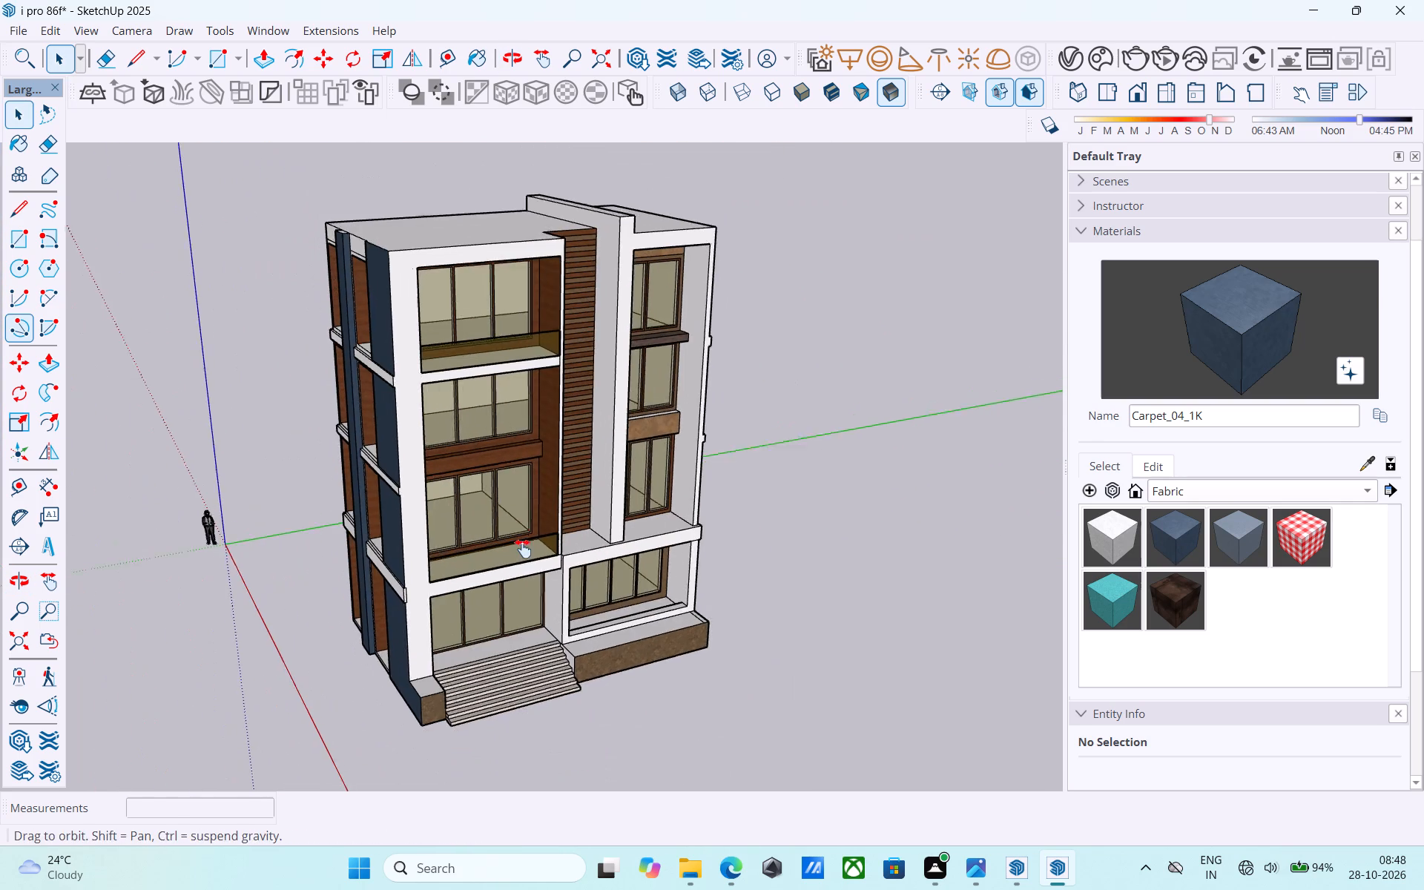
middle_click_drag(523, 549, 516, 549)
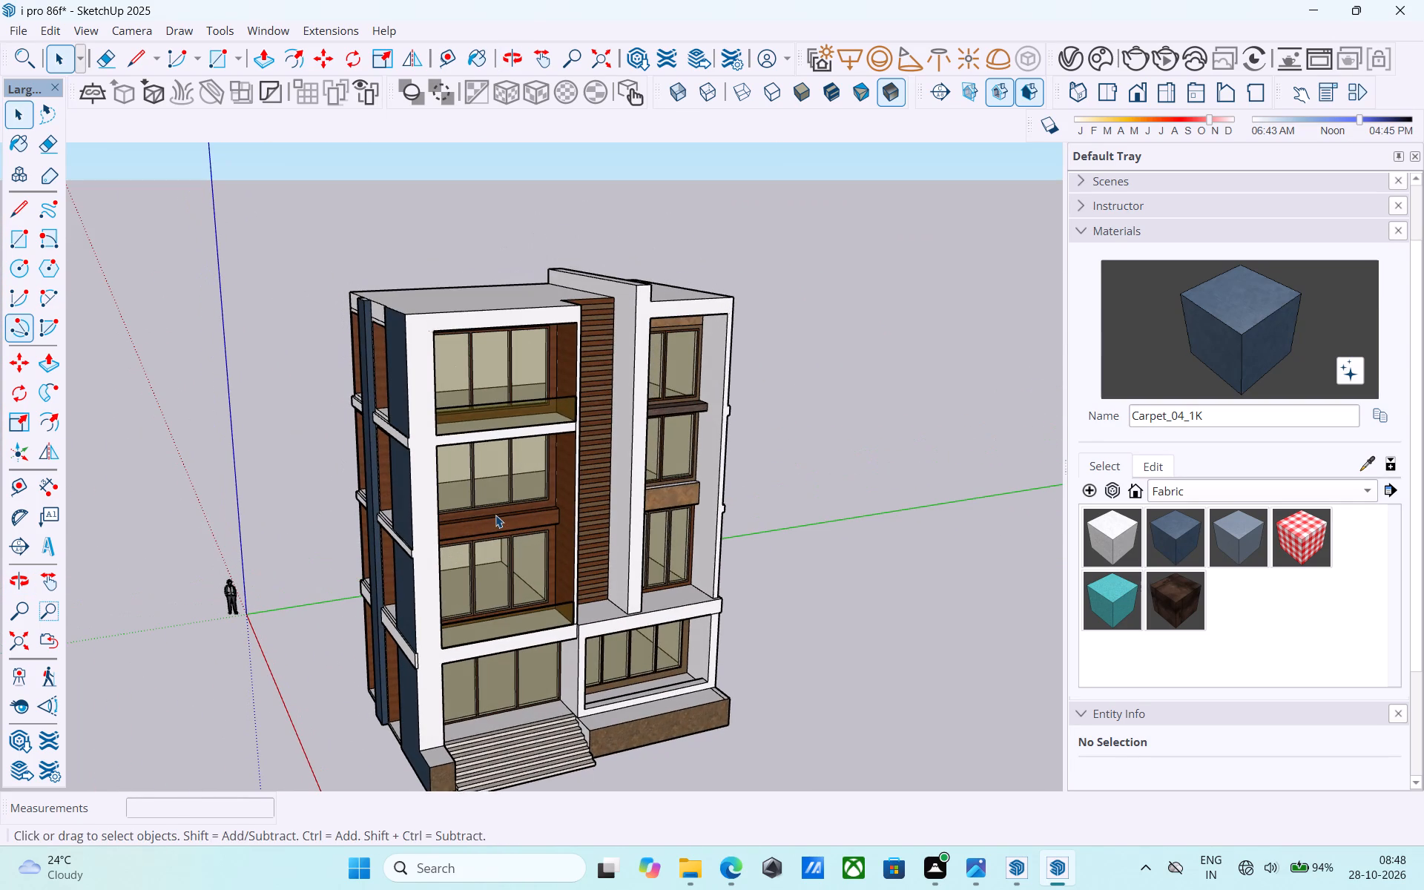
scroll(464, 484, "down", 3)
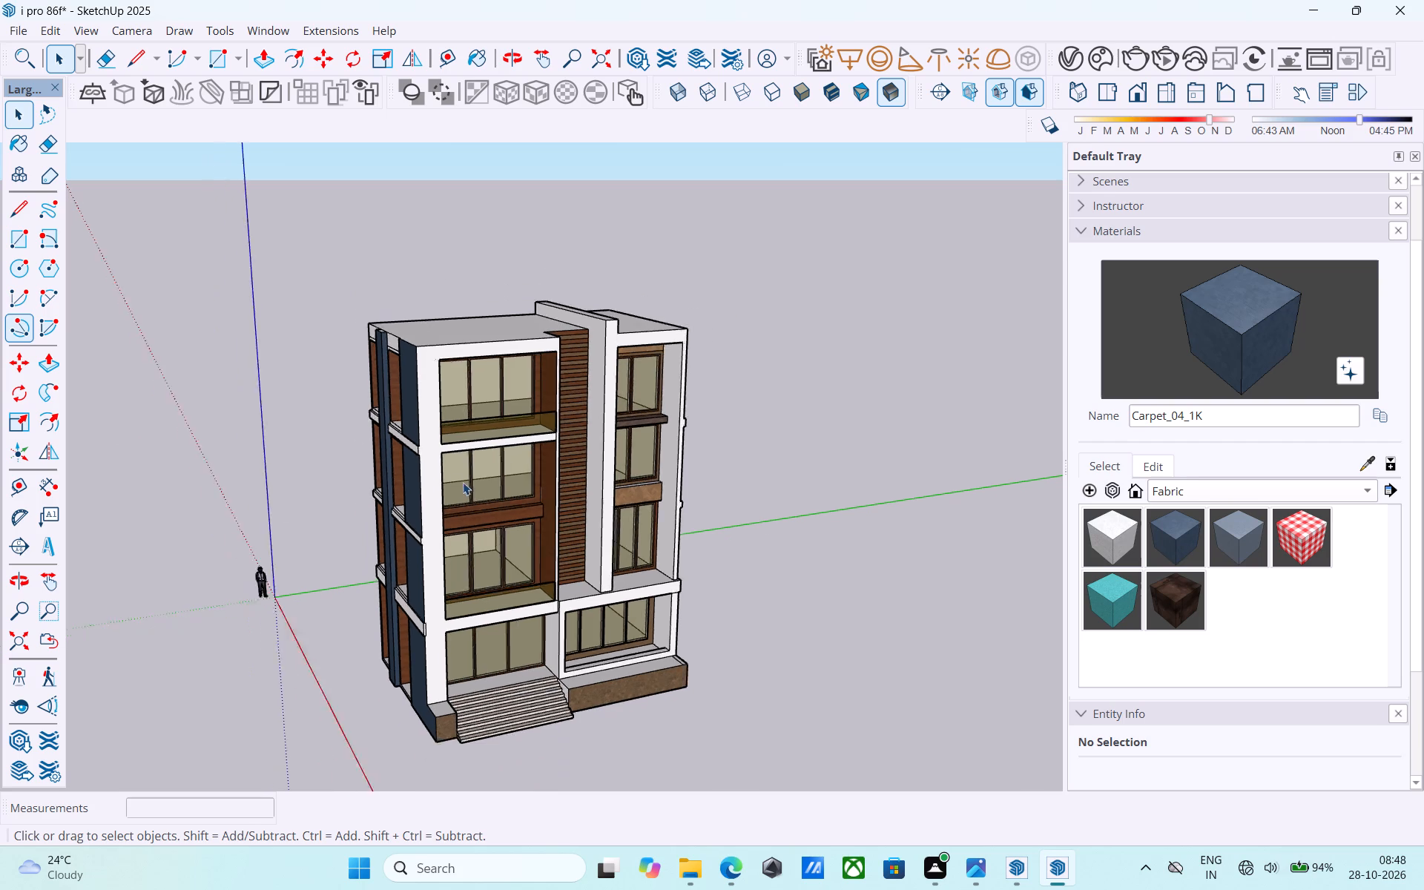
middle_click_drag(457, 478, 484, 431)
scroll(538, 458, "up", 3)
middle_click_drag(530, 458, 686, 498)
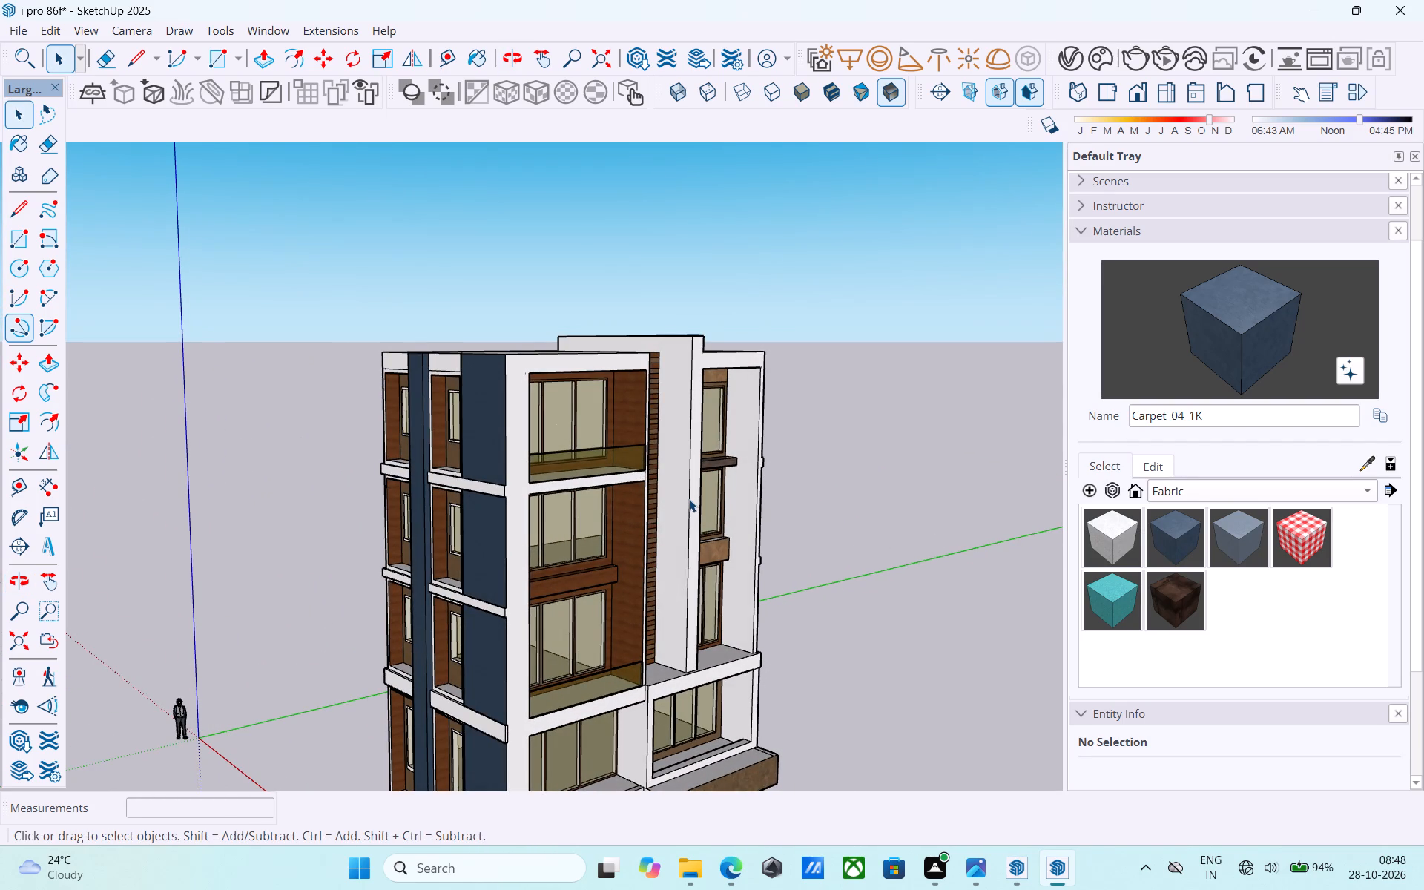
scroll(666, 484, "up", 5)
scroll(653, 472, "down", 6)
middle_click_drag(584, 453, 492, 419)
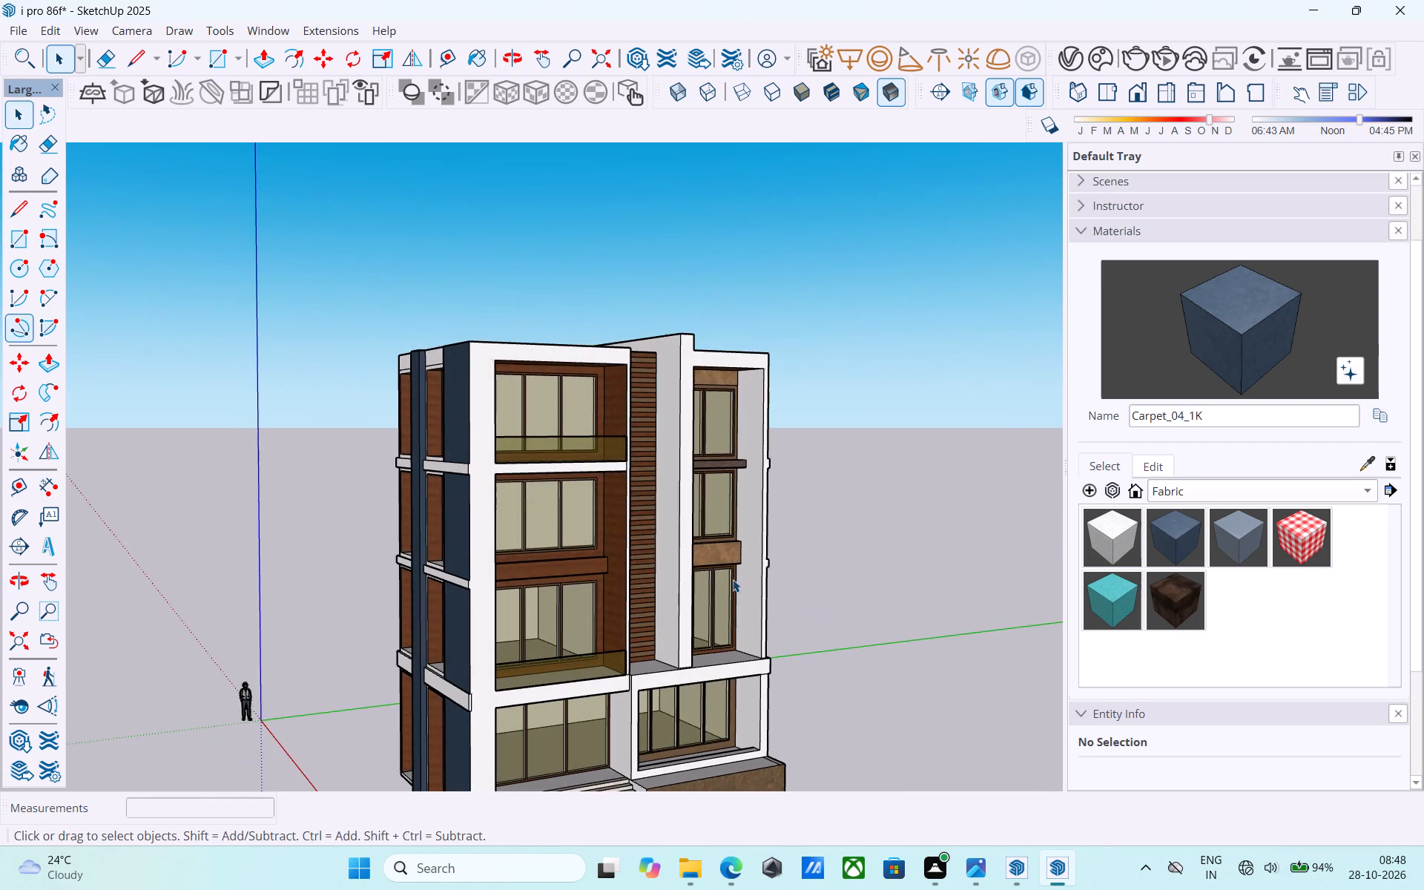
middle_click_drag(731, 579, 448, 528)
middle_click_drag(490, 469, 514, 489, "shift")
scroll(511, 513, "up", 12)
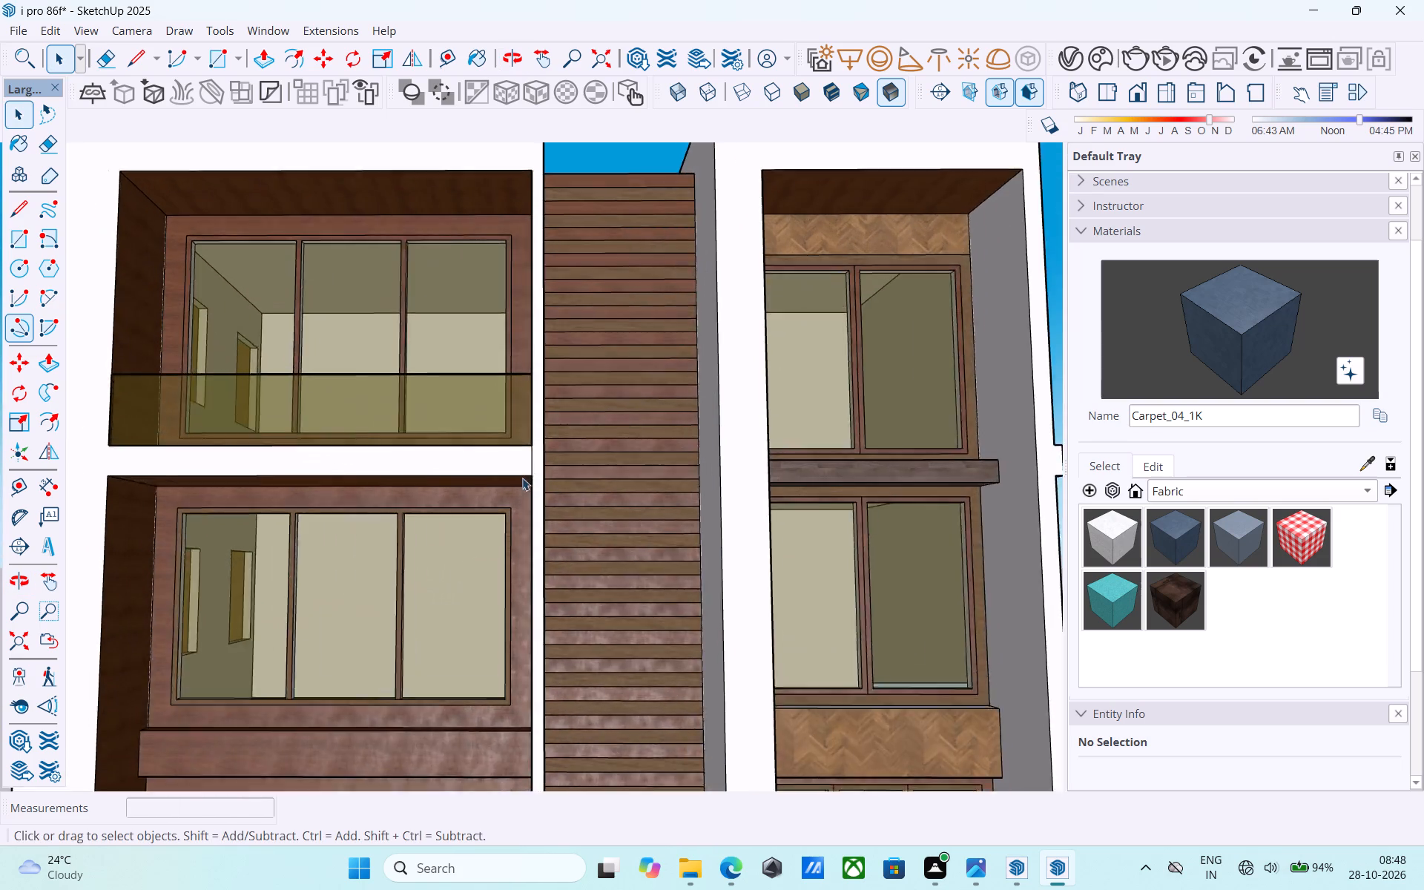
scroll(531, 465, "up", 1)
scroll(540, 455, "down", 6)
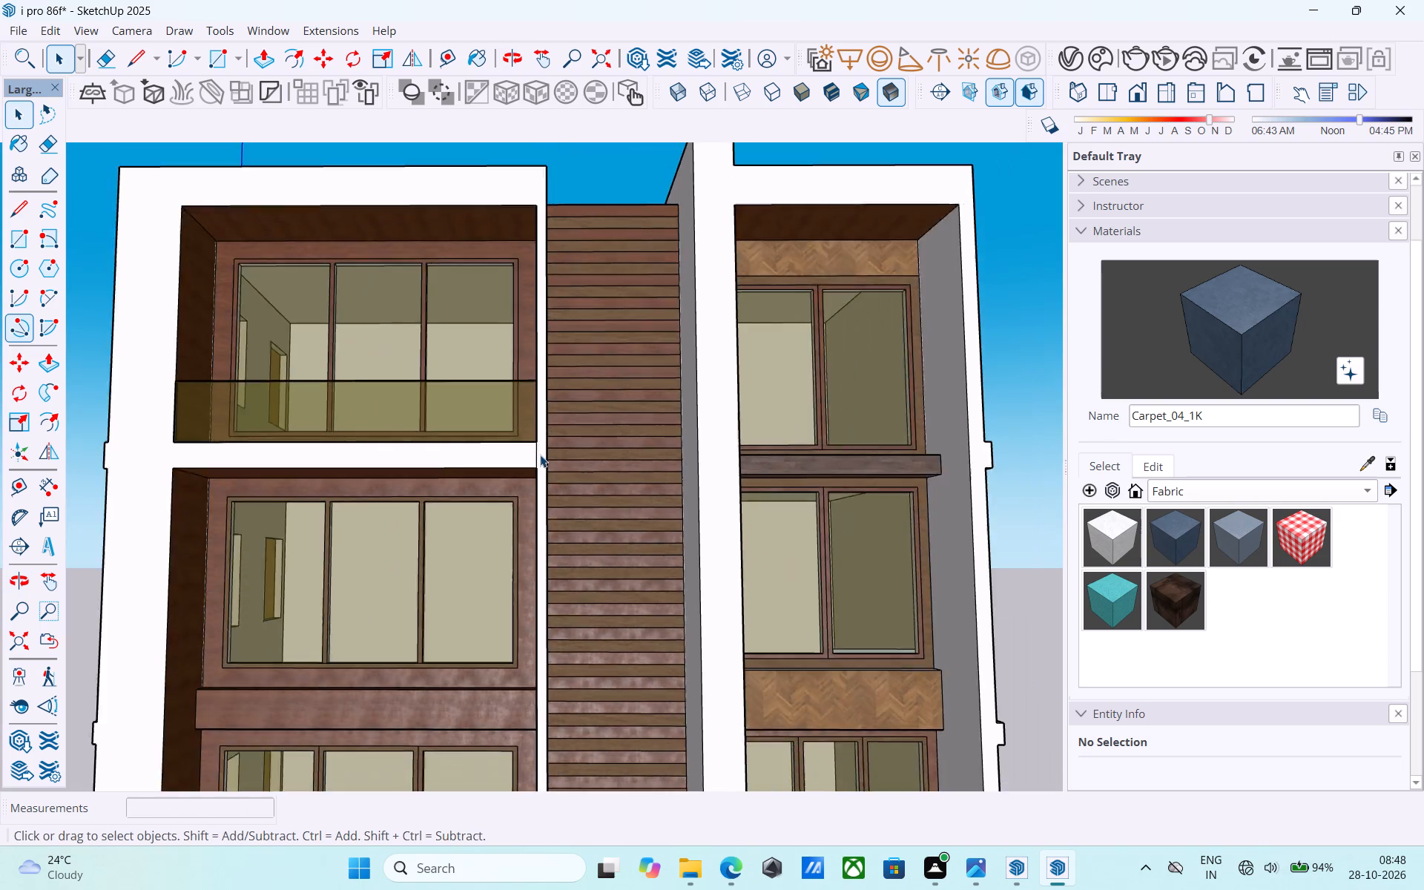
scroll(540, 455, "down", 4)
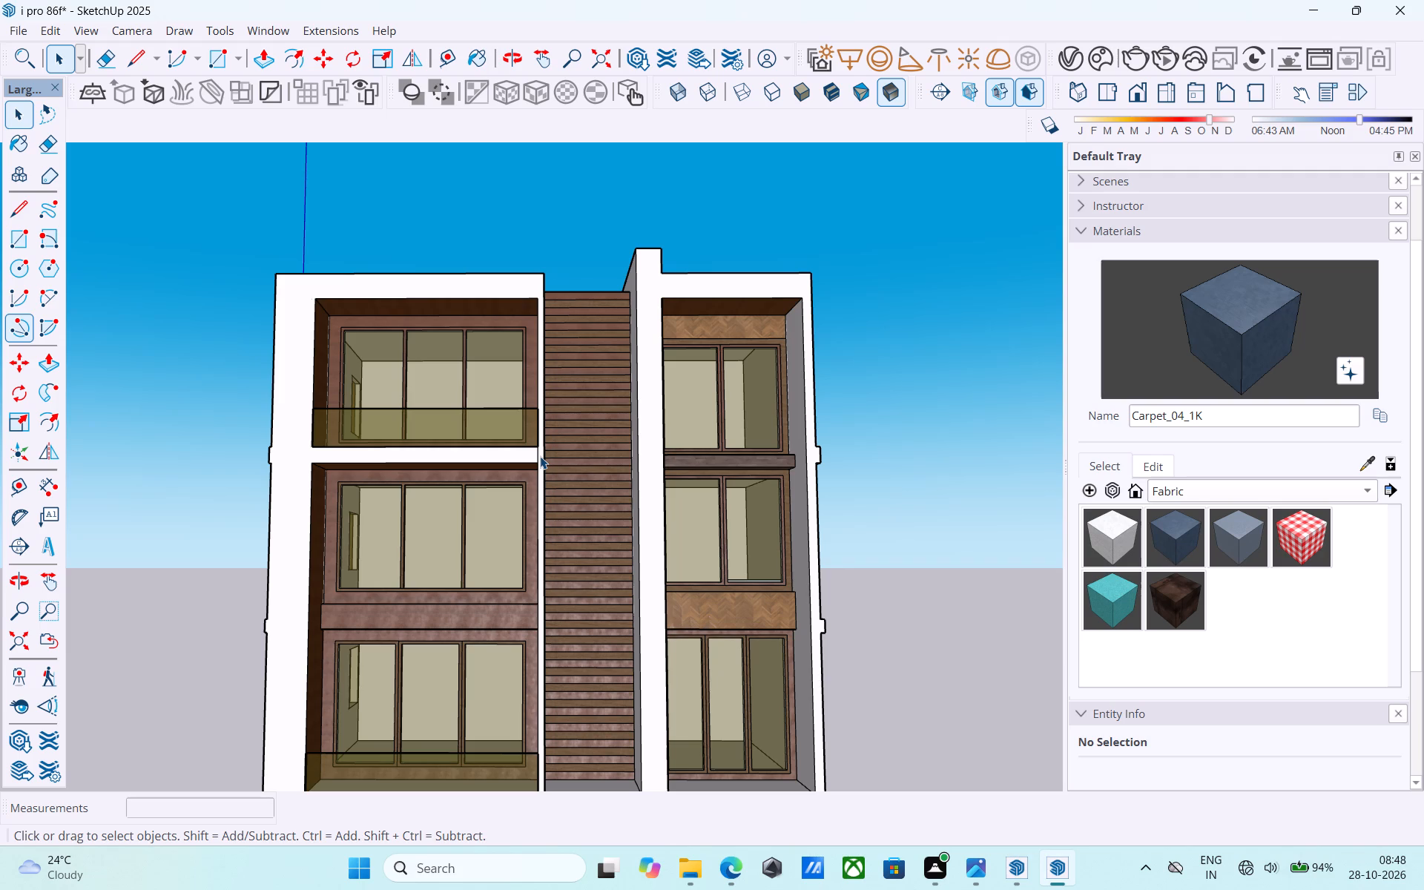
Examine the navy side wall, the vertical navy fin and the wood-lined window recesses across all four floors.
scroll(533, 407, "down", 4)
middle_click_drag(532, 408, 860, 423)
scroll(733, 496, "down", 2)
middle_click_drag(727, 495, 734, 447)
middle_click_drag(707, 550, 713, 522, "shift")
middle_click_drag(699, 519, 723, 575, "shift")
middle_click_drag(631, 578, 638, 578)
middle_click_drag(665, 531, 670, 578)
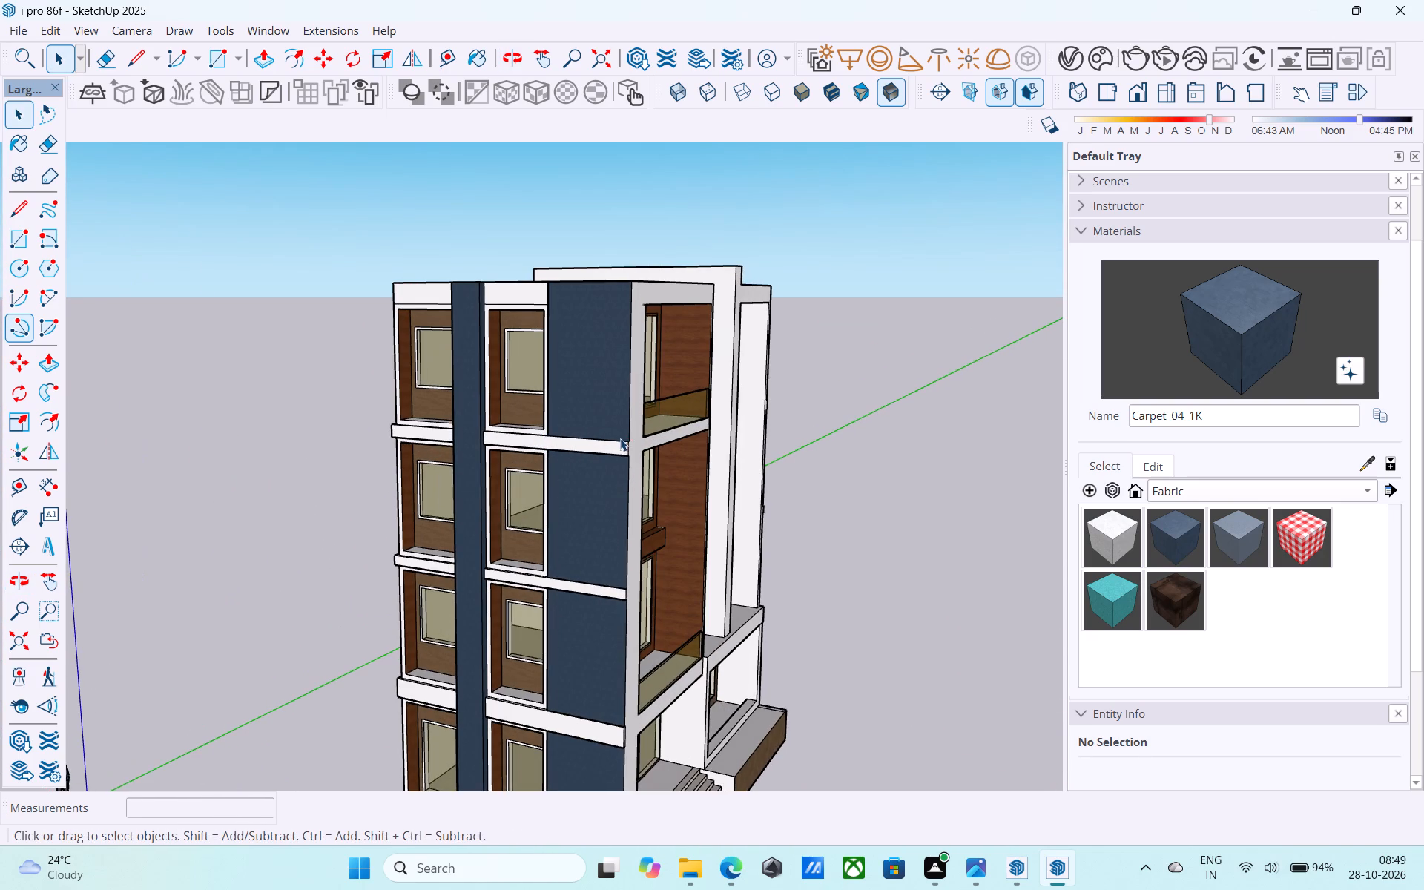
middle_click_drag(630, 455, 639, 386)
middle_click_drag(663, 453, 668, 400)
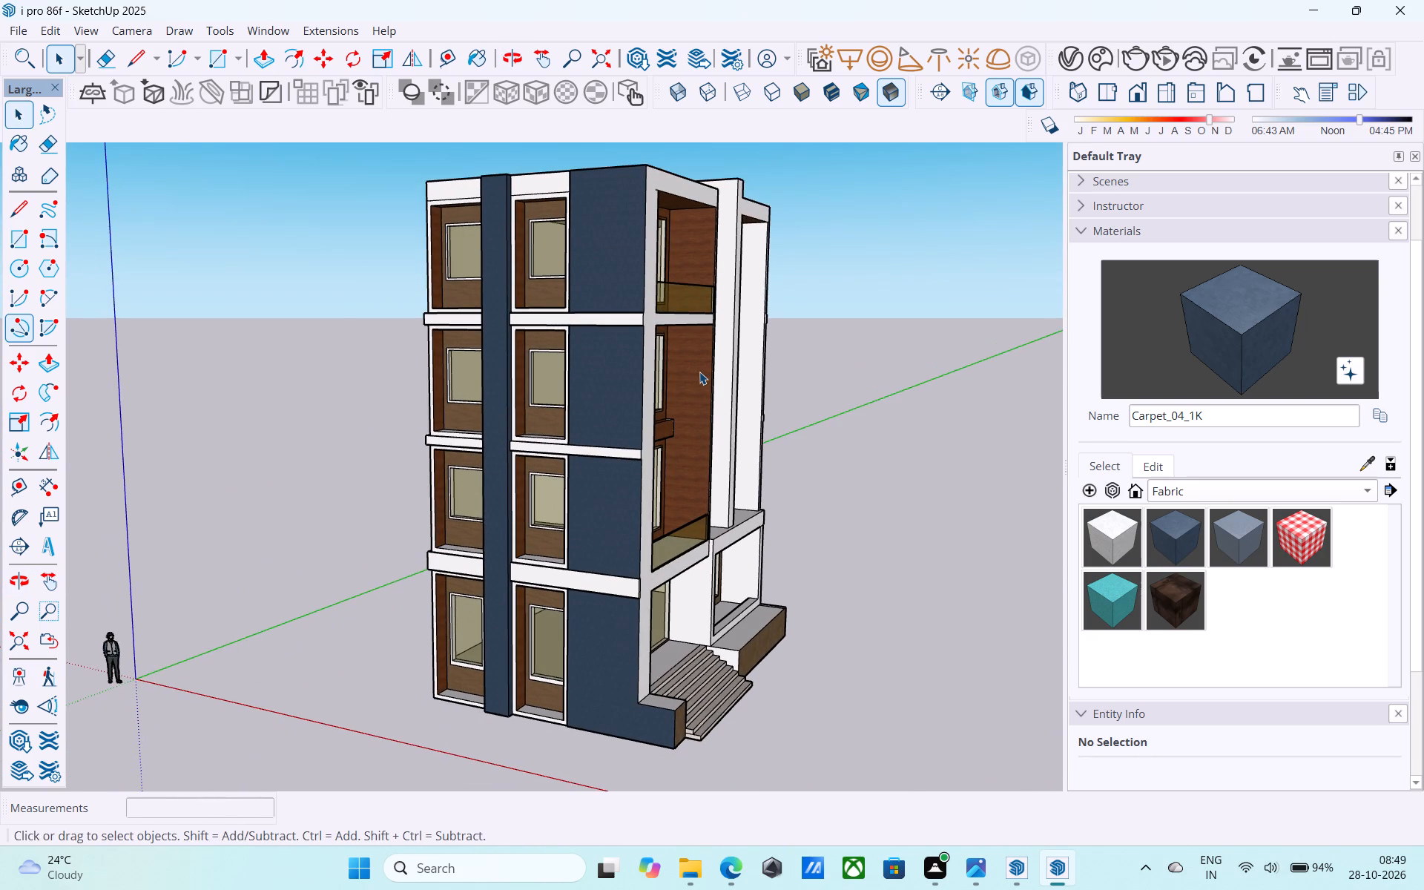
middle_click_drag(708, 377, 671, 360, "shift")
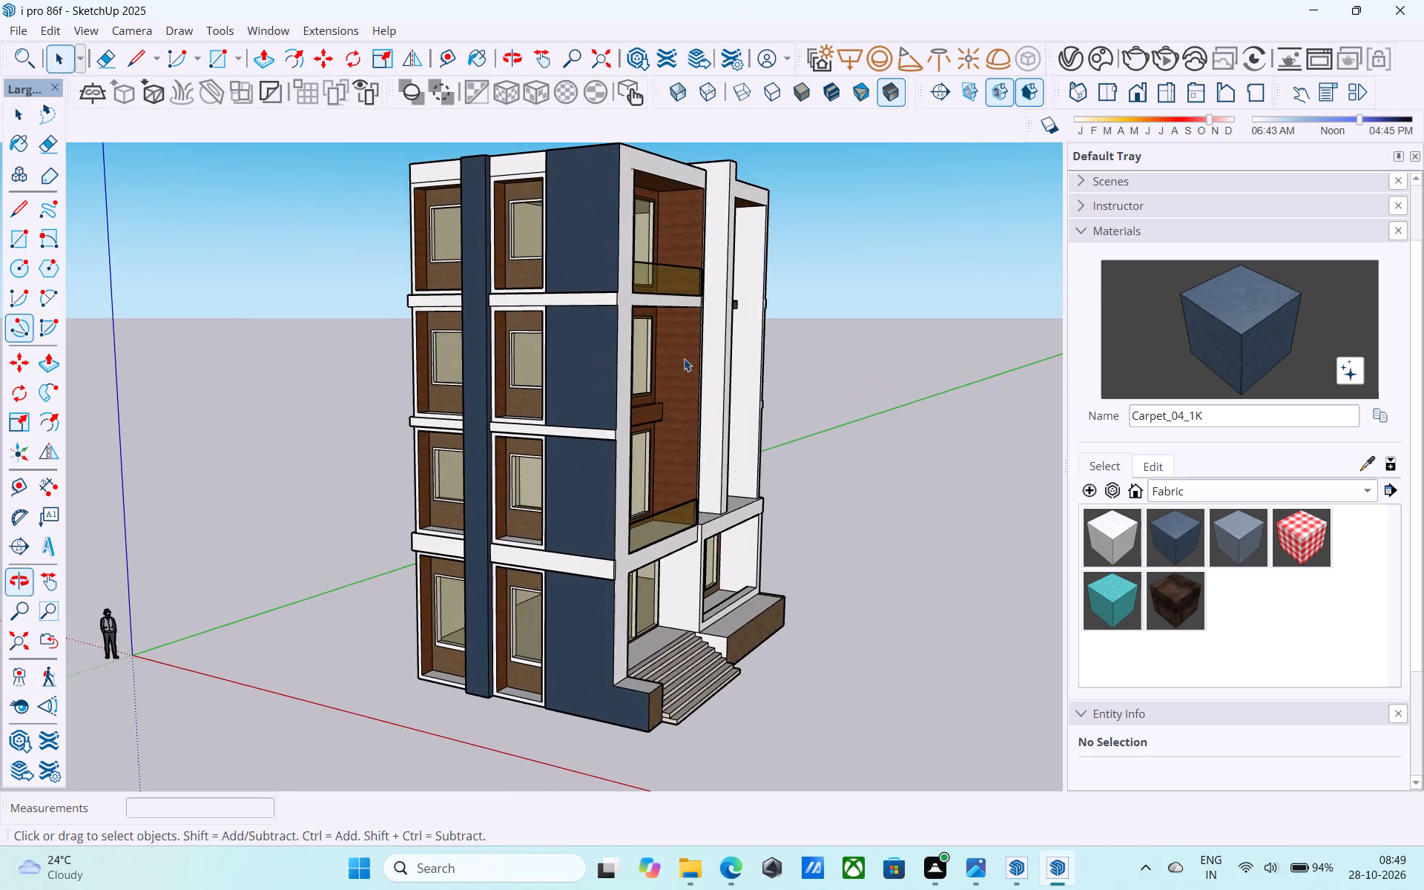
middle_click_drag(703, 366, 731, 412, "shift")
middle_click_drag(719, 383, 756, 459, "shift")
middle_click_drag(758, 456, 745, 423)
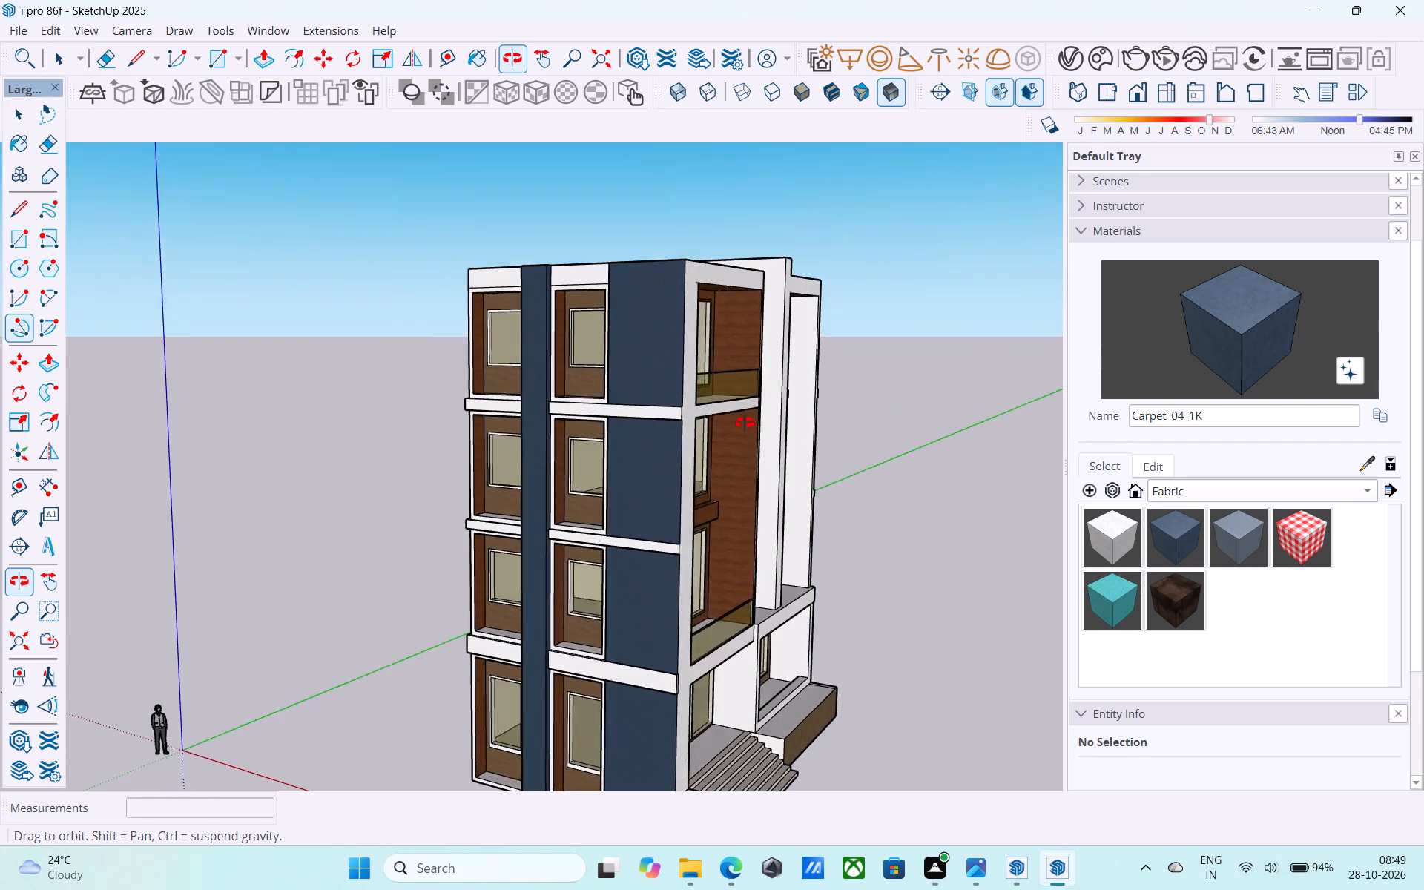
middle_click_drag(745, 423, 759, 374)
Render a corner view of the building showing the front and navy side in V-Ray, and close the result after checking it.
scroll(754, 367, "down", 3)
middle_click_drag(754, 368, 561, 403)
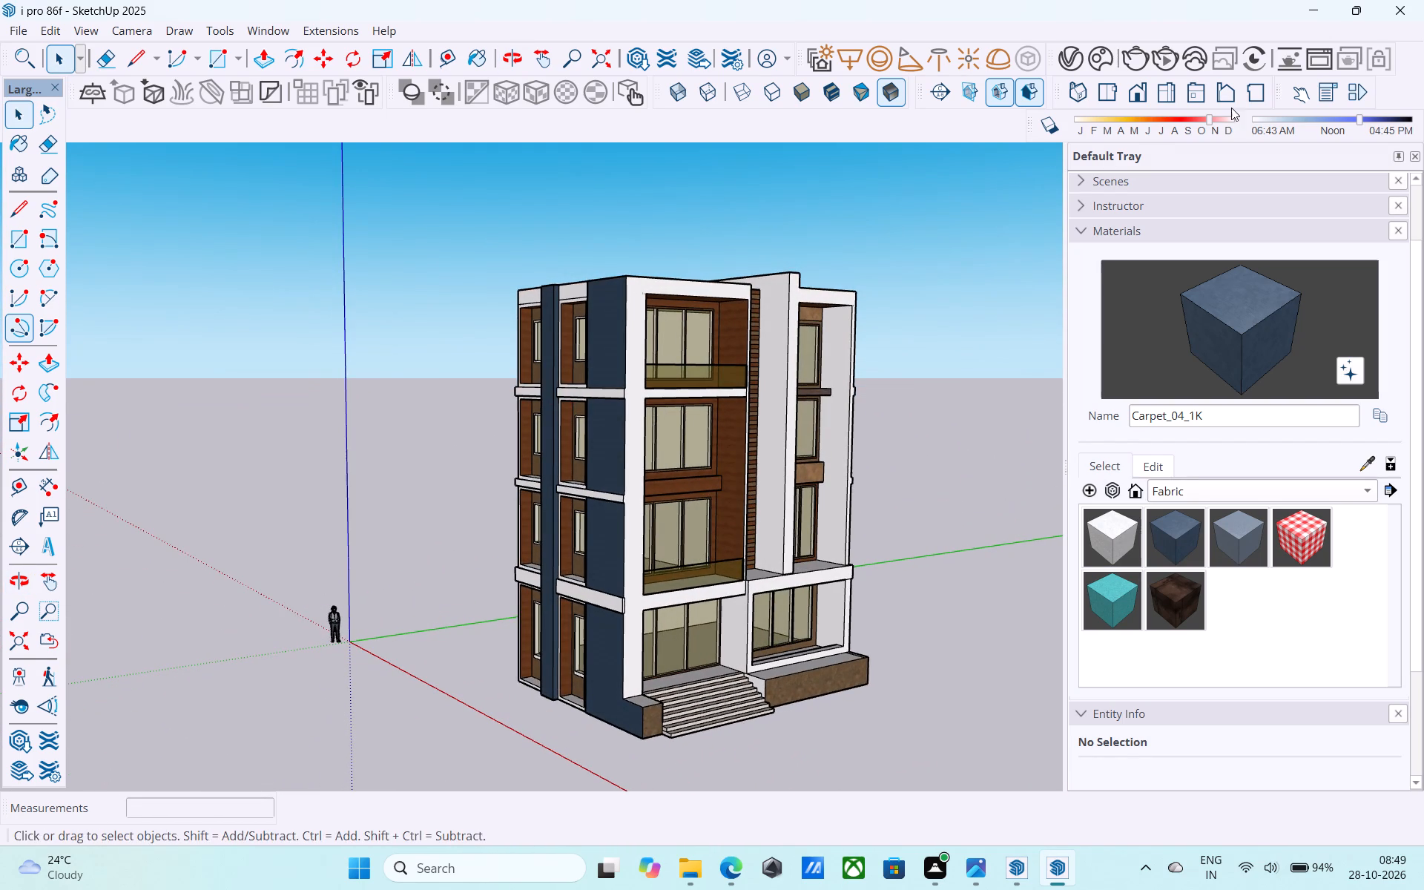
left_click(1121, 49)
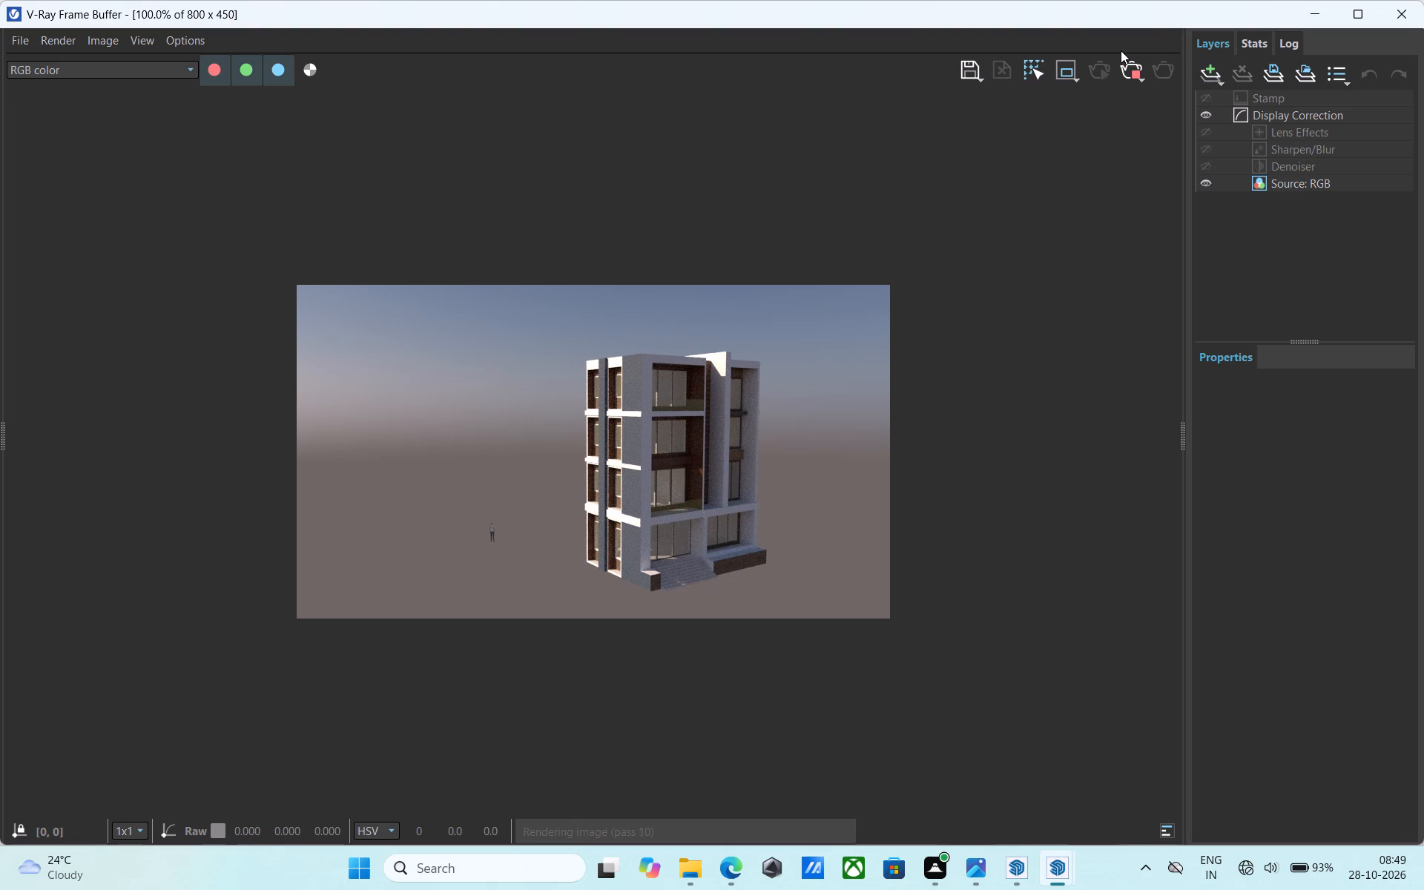
scroll(1407, 1, "up", 1)
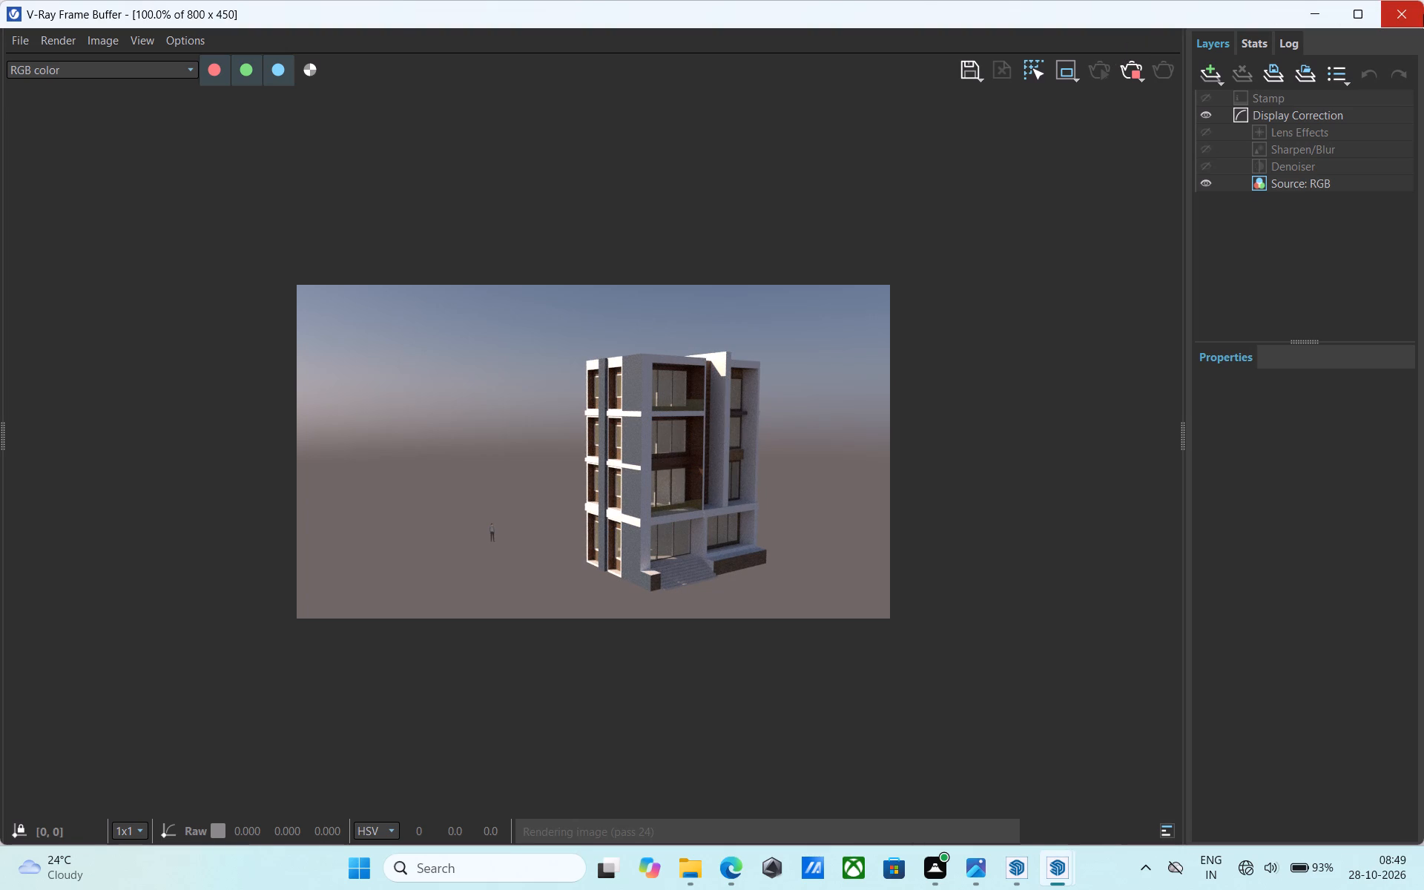
scroll(1423, 10, "up", 2)
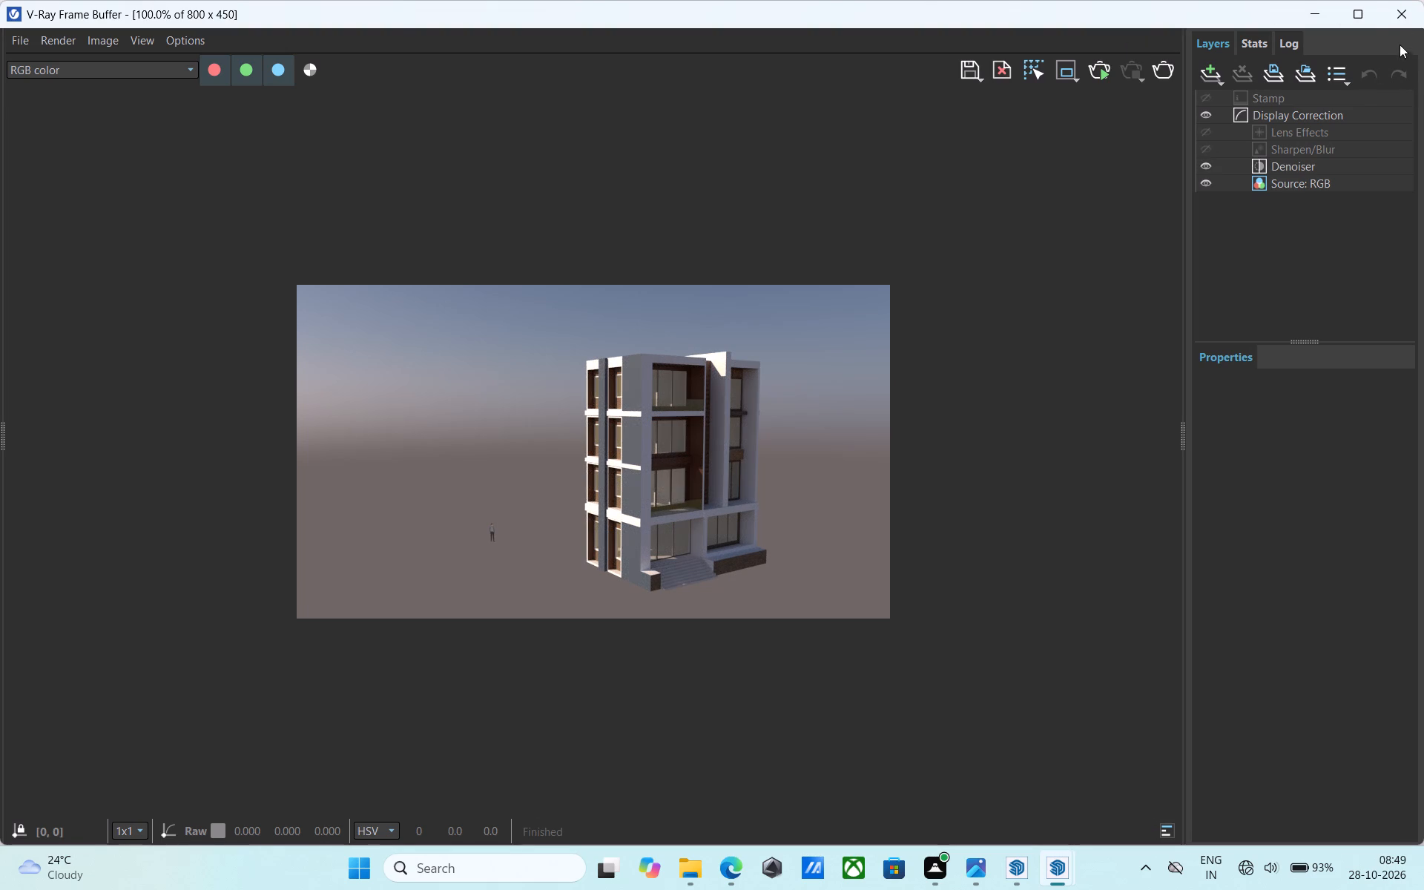
left_click(1402, 13)
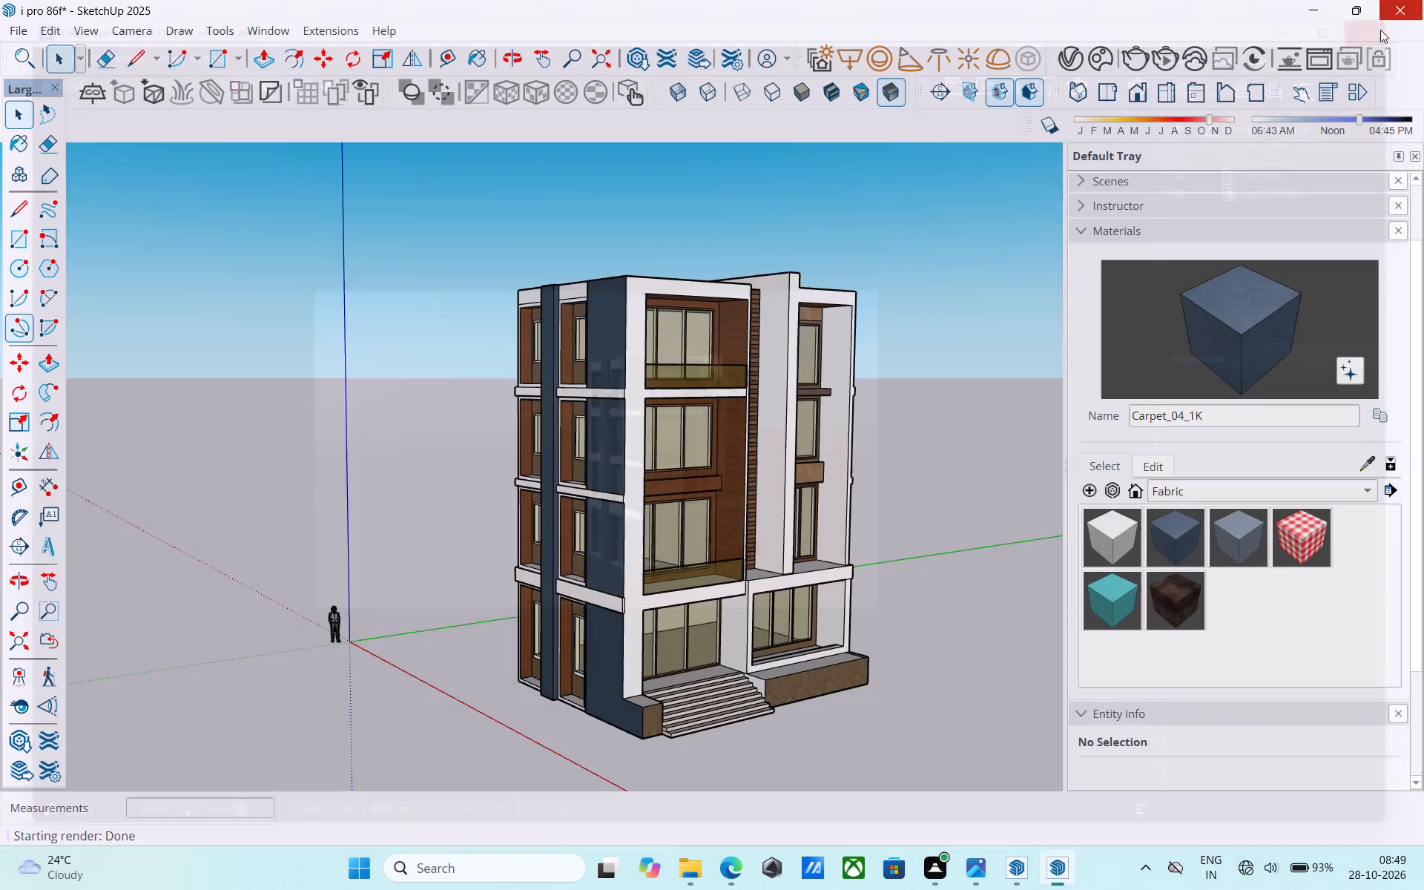
Set the sun to a mid-morning time and the date to around June for brighter lighting on the facade.
middle_click_drag(906, 271, 892, 269)
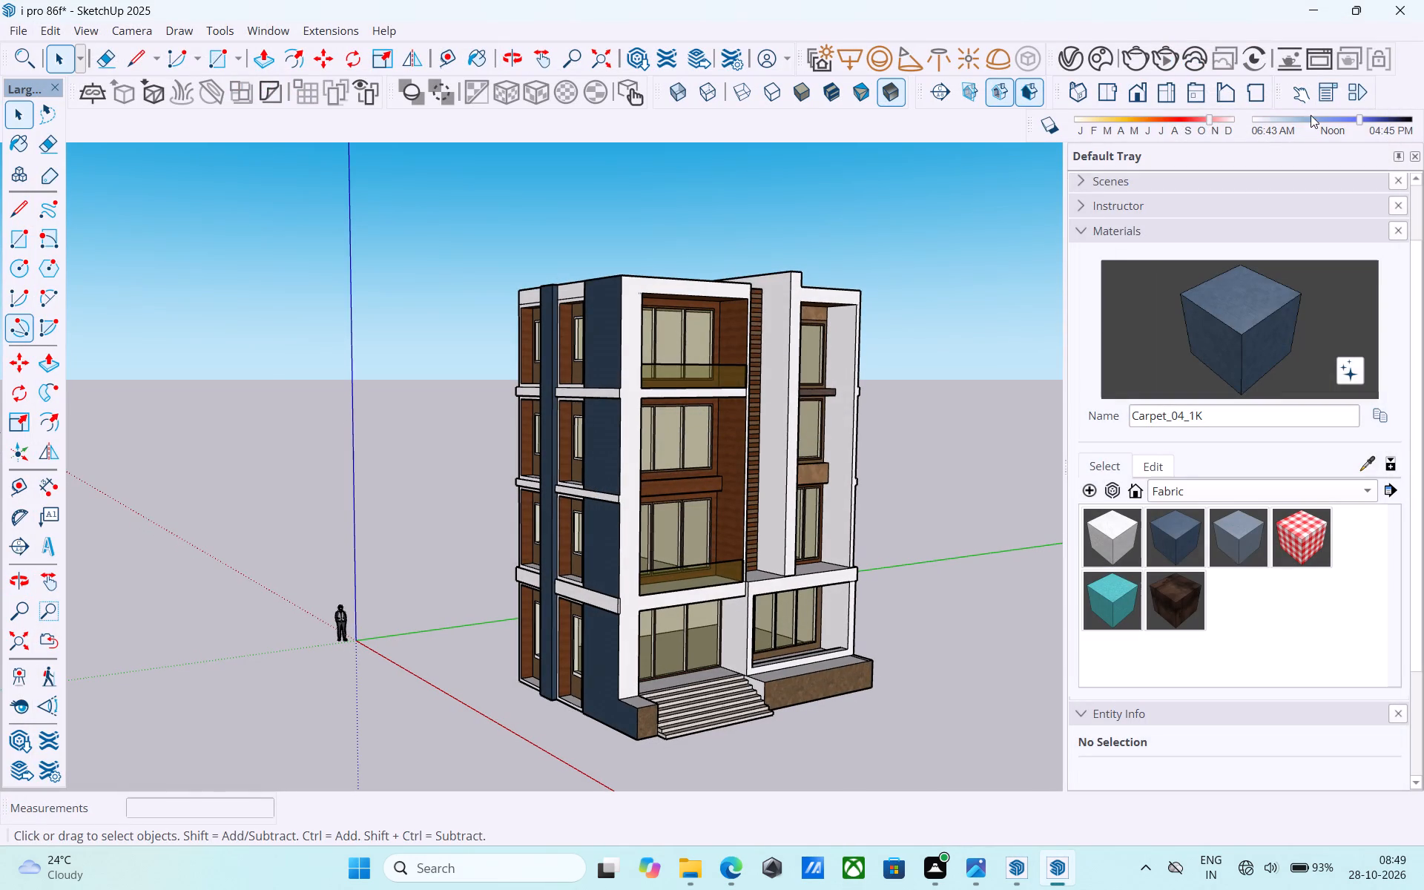
left_click(1311, 114)
left_click(1302, 117)
left_click(1152, 119)
Render the corner view again in V-Ray with the new sun setting, inspect the facade materials up close, and close the result.
left_click(1147, 47)
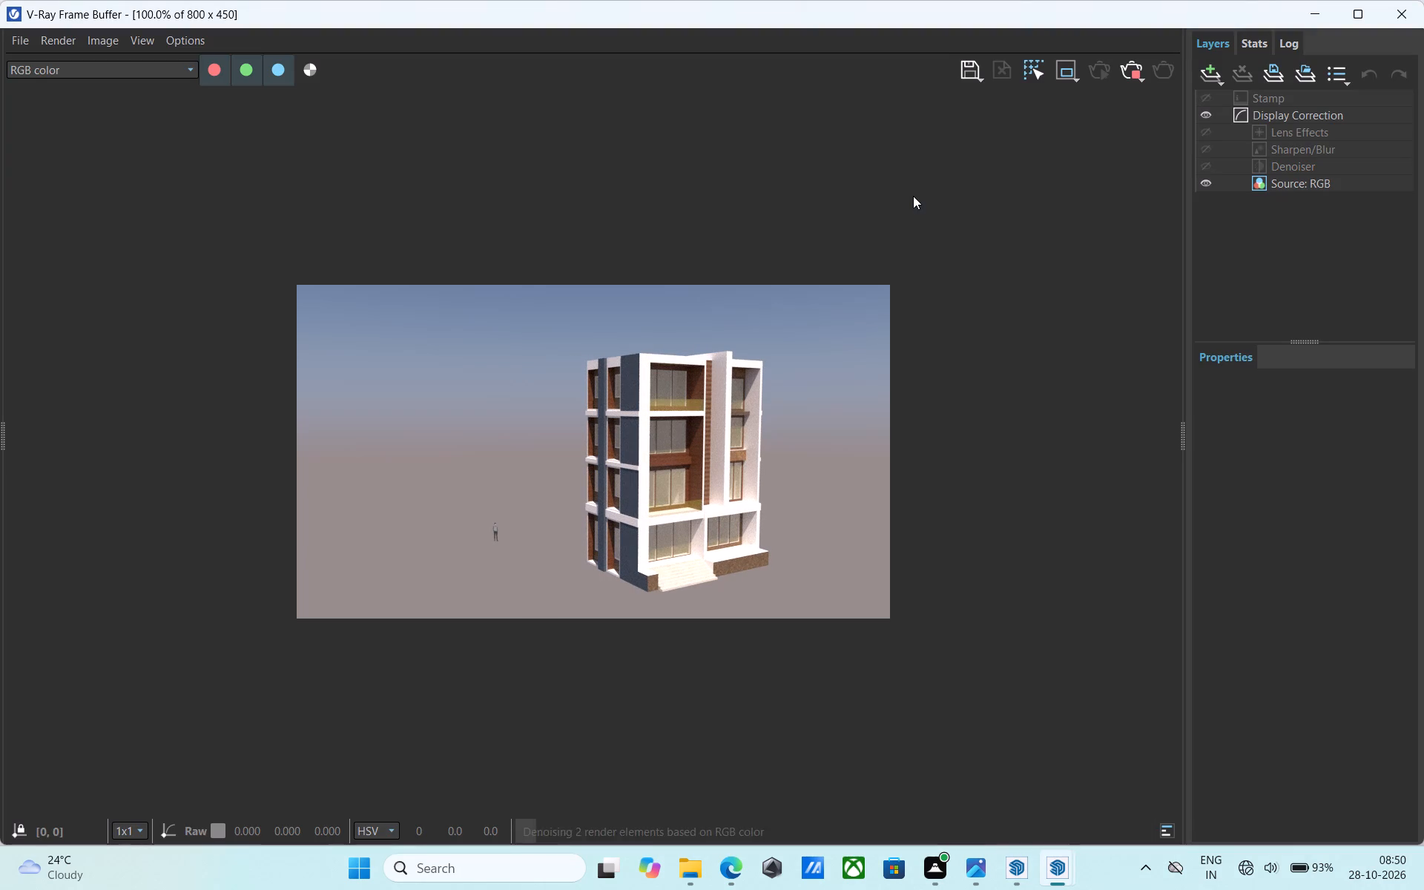
scroll(698, 530, "up", 4)
scroll(700, 527, "down", 2)
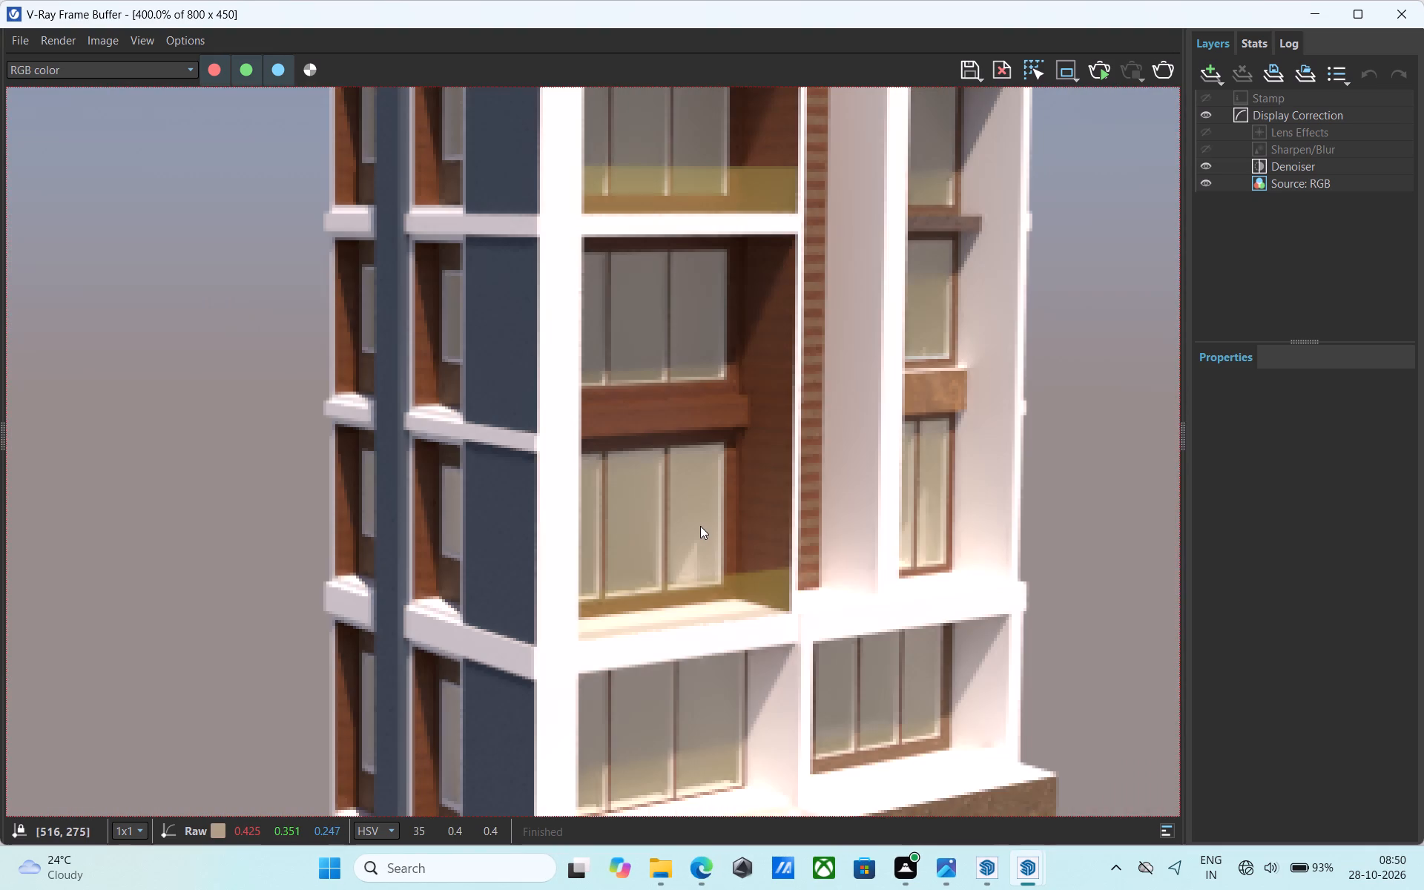
scroll(701, 524, "down", 1)
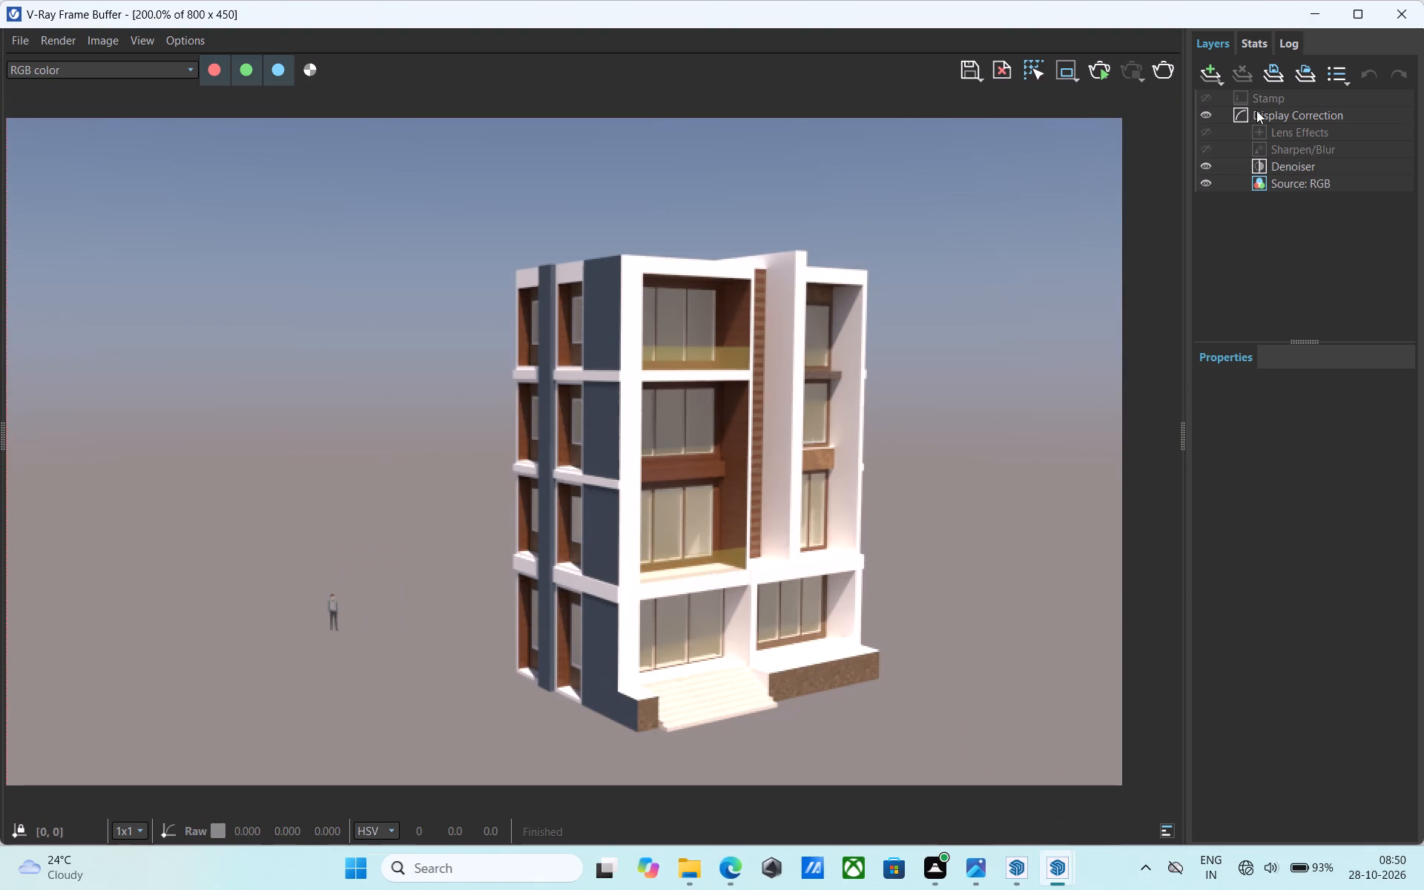
left_click(1409, 10)
With the plain side wall opposite the main facade's balconies in view, switch the material library to the Plaster collection.
scroll(941, 311, "down", 5)
middle_click_drag(909, 326, 777, 389)
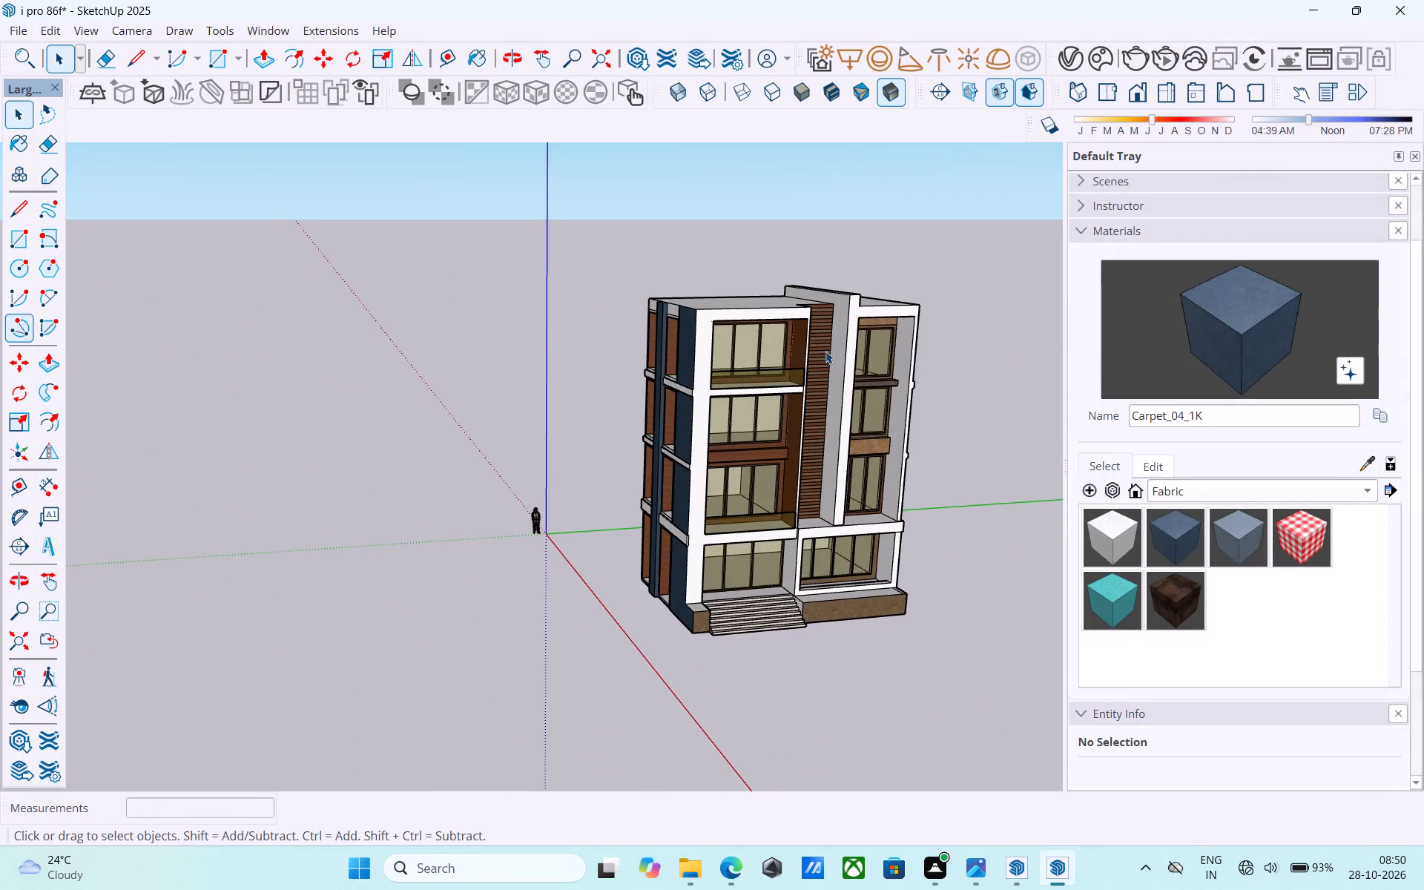
middle_click_drag(912, 371, 554, 348, "shift")
middle_click_drag(788, 378, 955, 438, "shift")
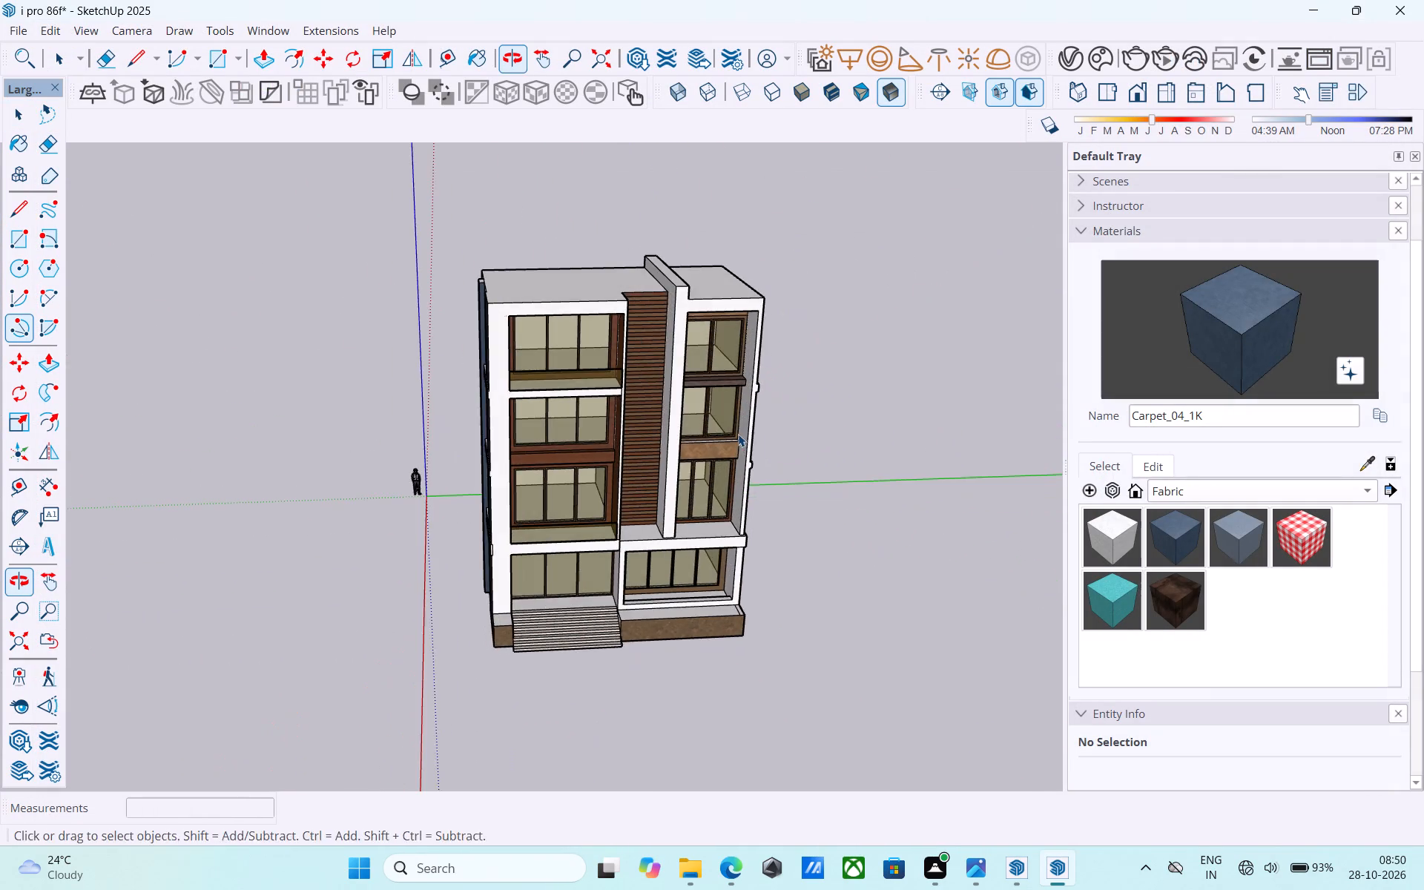
middle_click_drag(737, 434, 1127, 411, "shift")
middle_click_drag(516, 426, 324, 392, "shift")
middle_click_drag(604, 366, 1126, 496)
left_click(1199, 483)
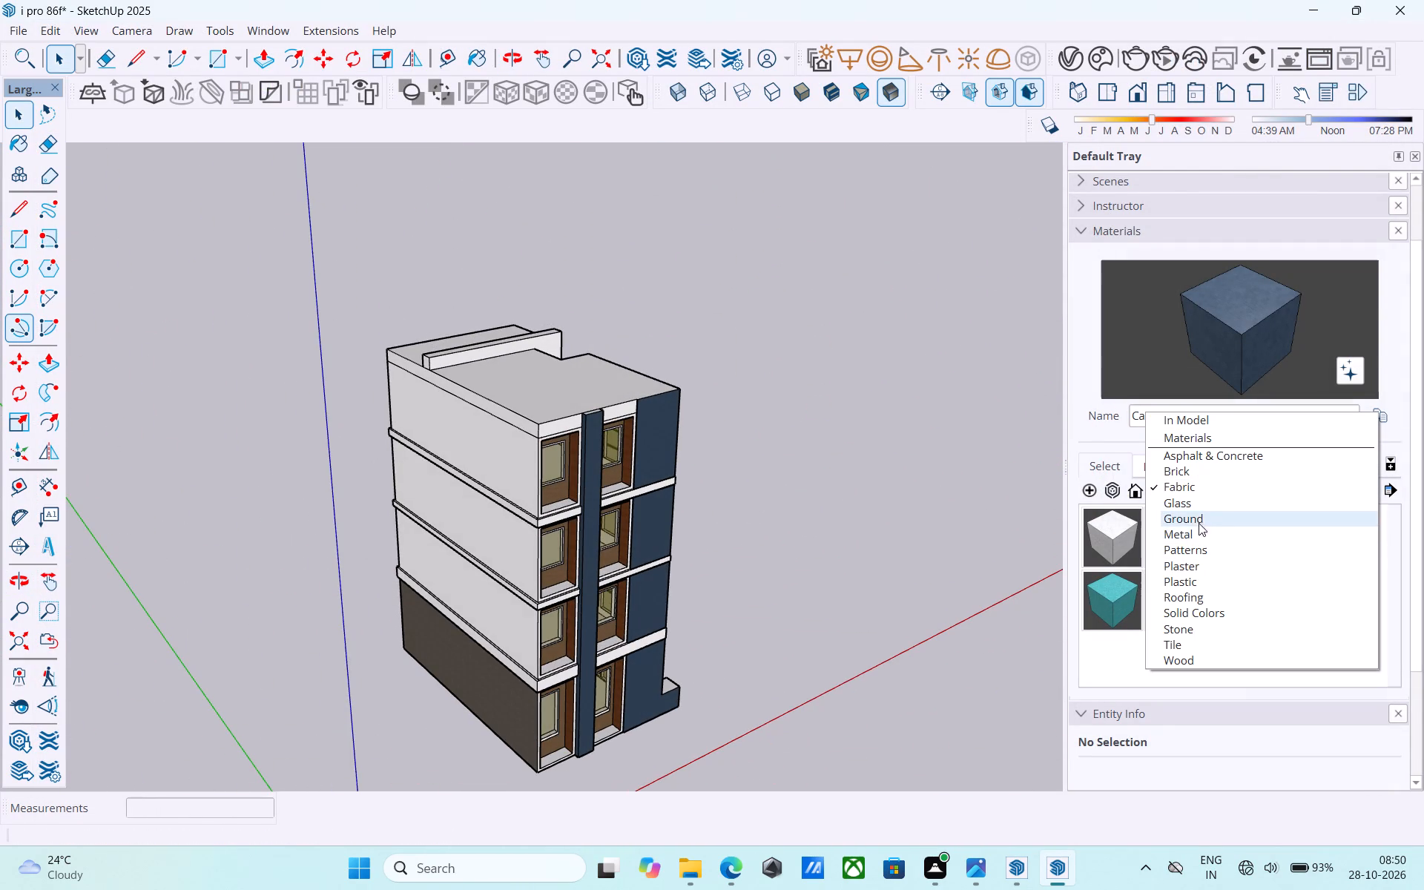
left_click(1197, 567)
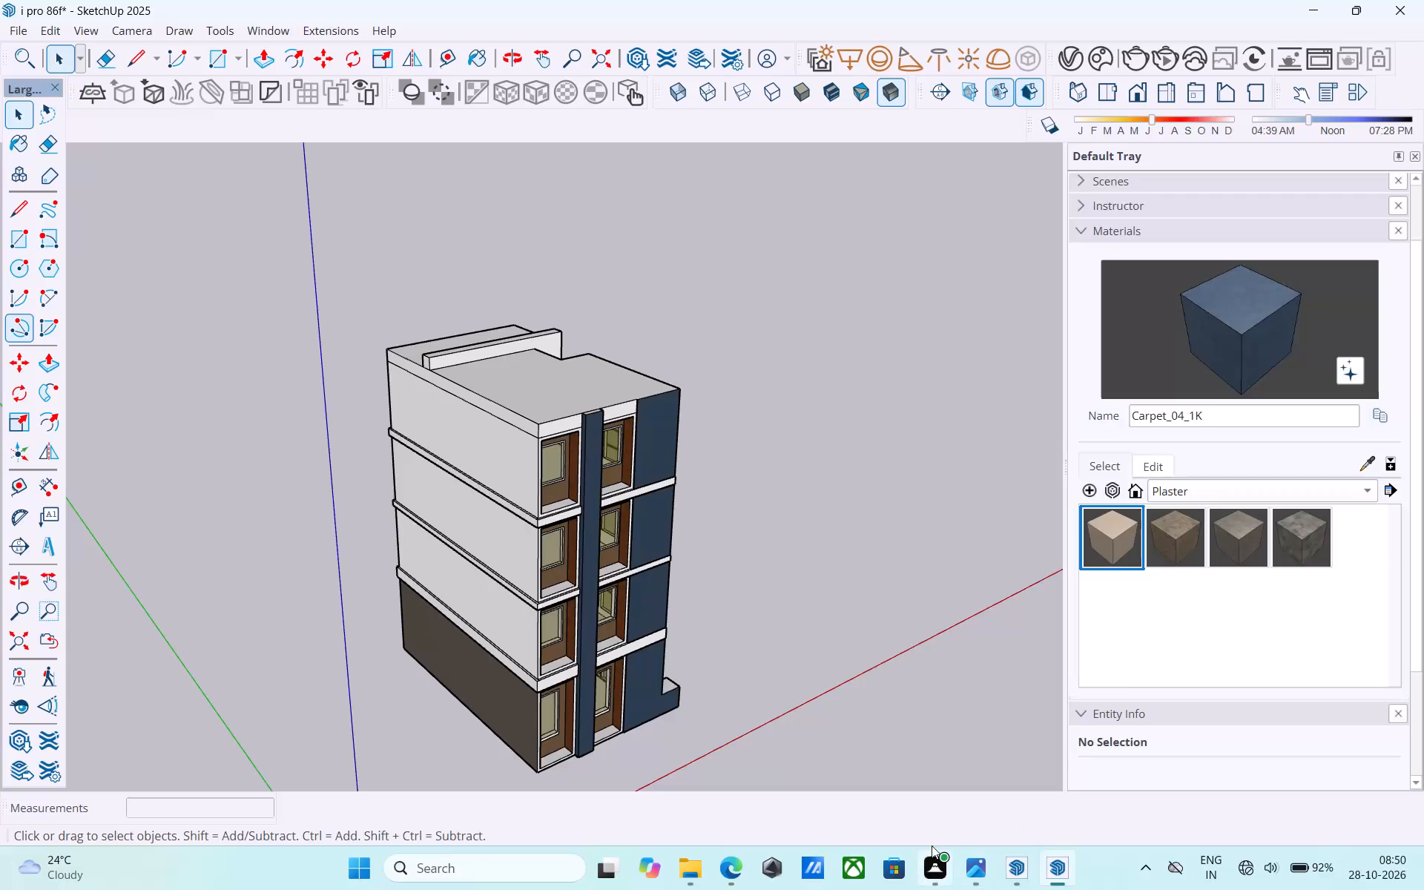
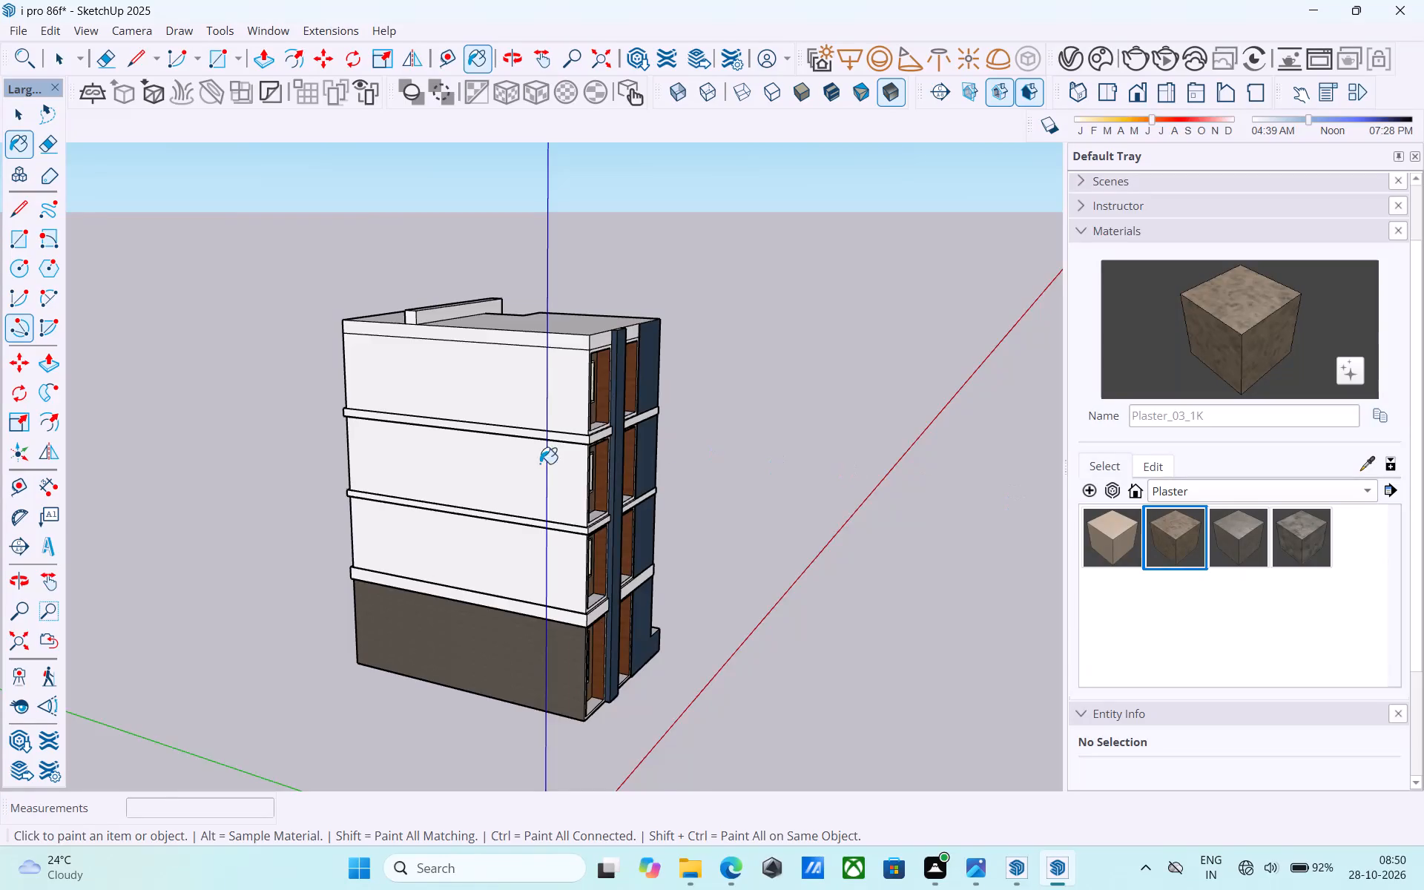
Paint the three upper storeys of the plain white side wall with the Plaster_03_1K material.
scroll(538, 462, "up", 2)
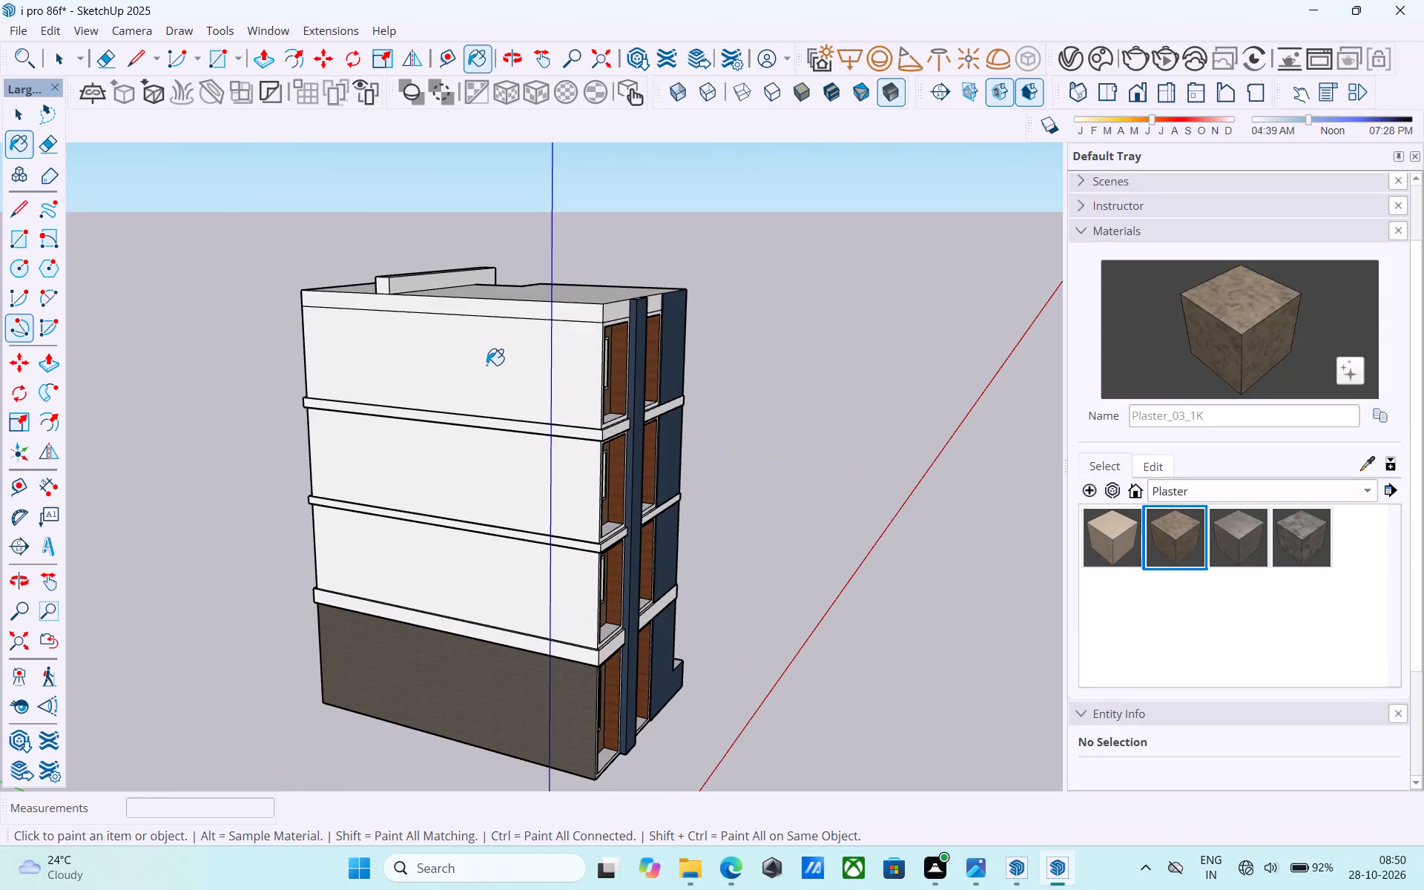
left_click(487, 365)
left_click(462, 466)
left_click(472, 599)
Inspect the newly plastered side wall and the front facade's balconies from several angles.
middle_click_drag(563, 597, 1393, 555)
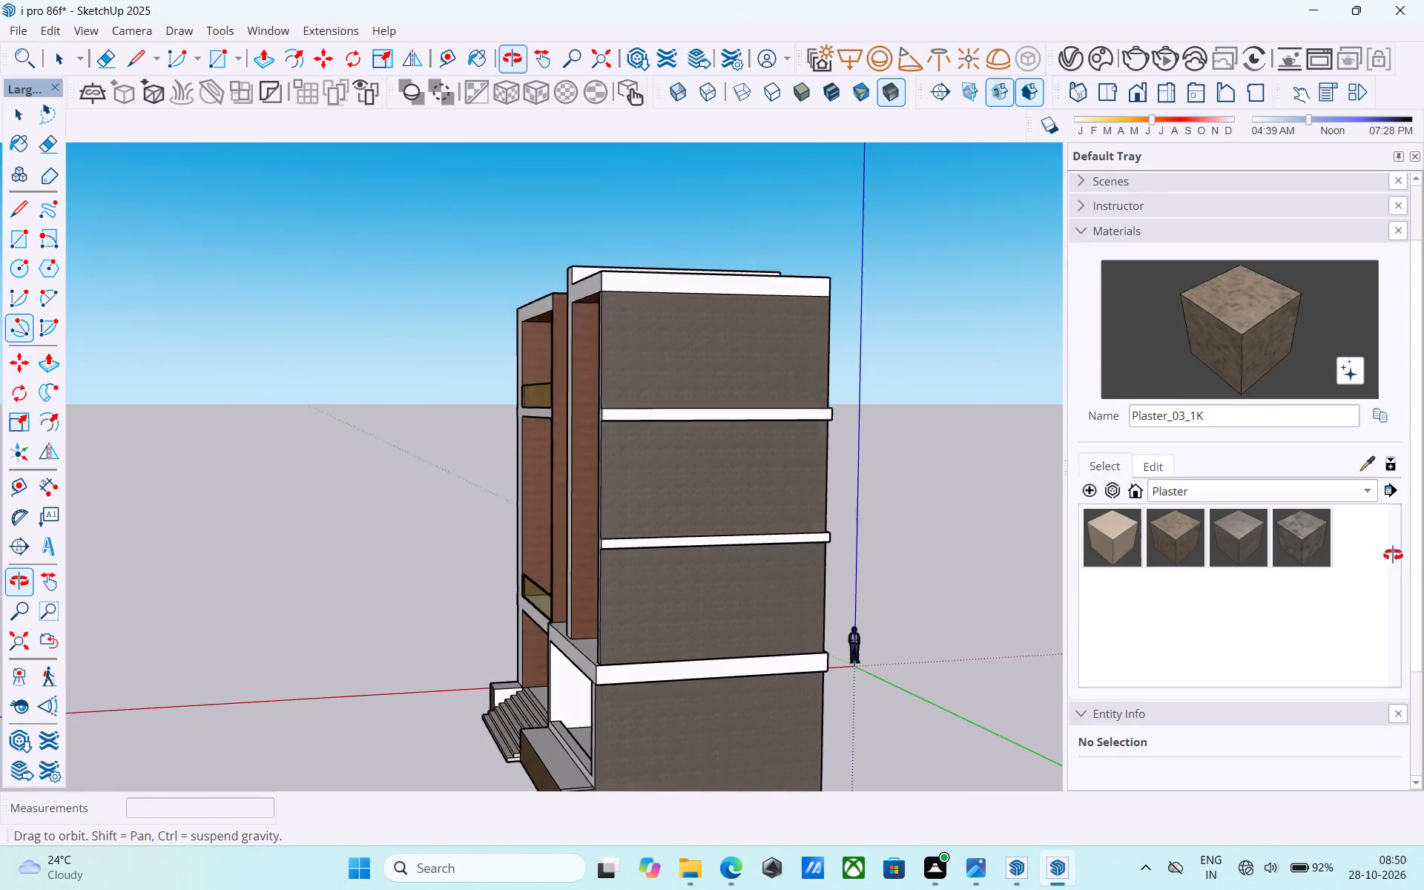
middle_click_drag(1393, 555, 441, 607)
middle_click_drag(442, 604, 334, 611, "shift")
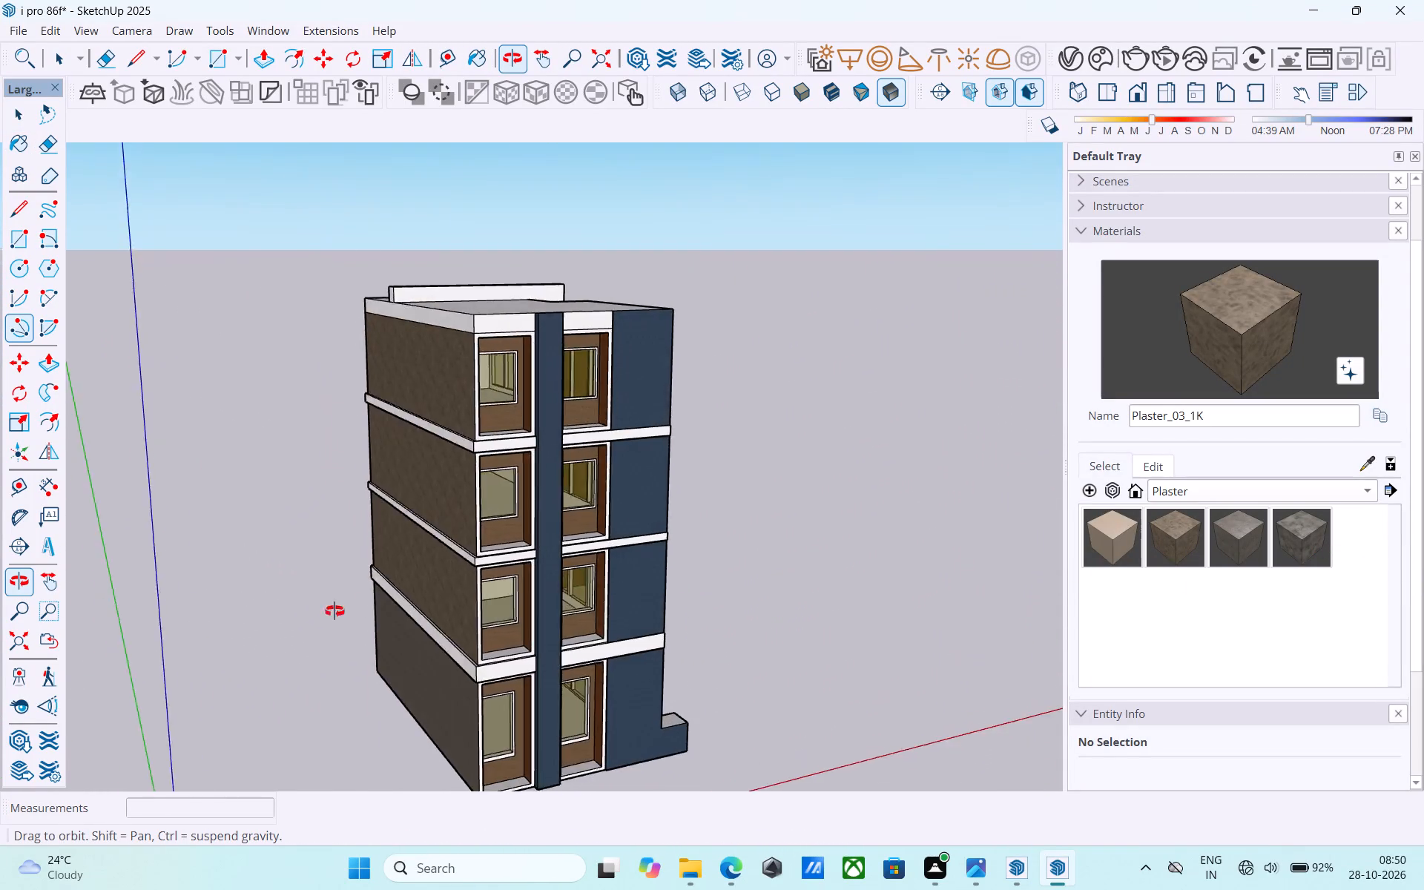
middle_click_drag(334, 611, 248, 586, "shift")
middle_click_drag(631, 530, 241, 553)
middle_click_drag(967, 311, 378, 461, "shift")
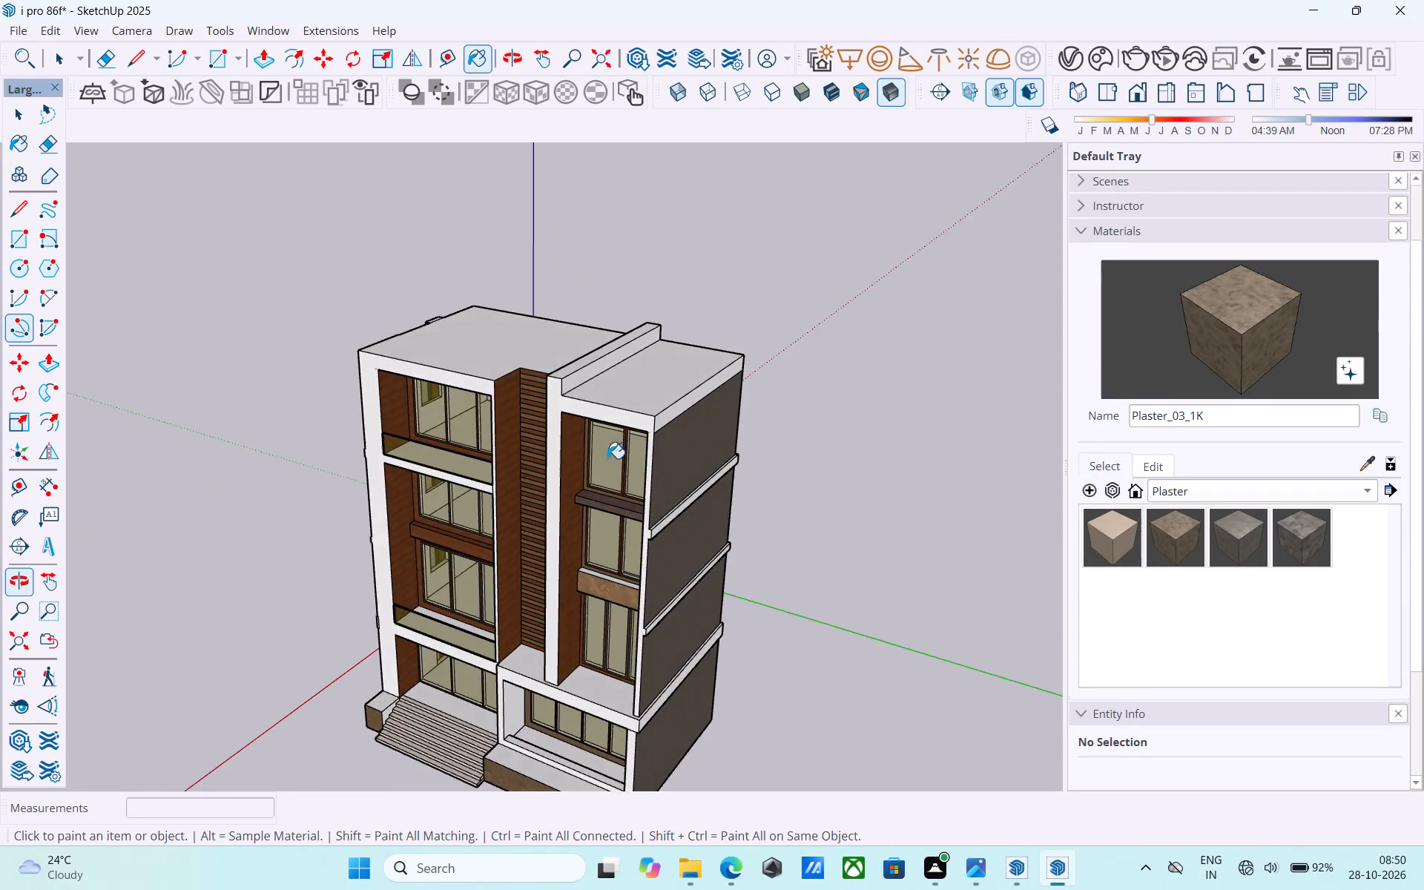
middle_click_drag(650, 452, 1051, 376)
middle_click_drag(850, 491, 848, 480)
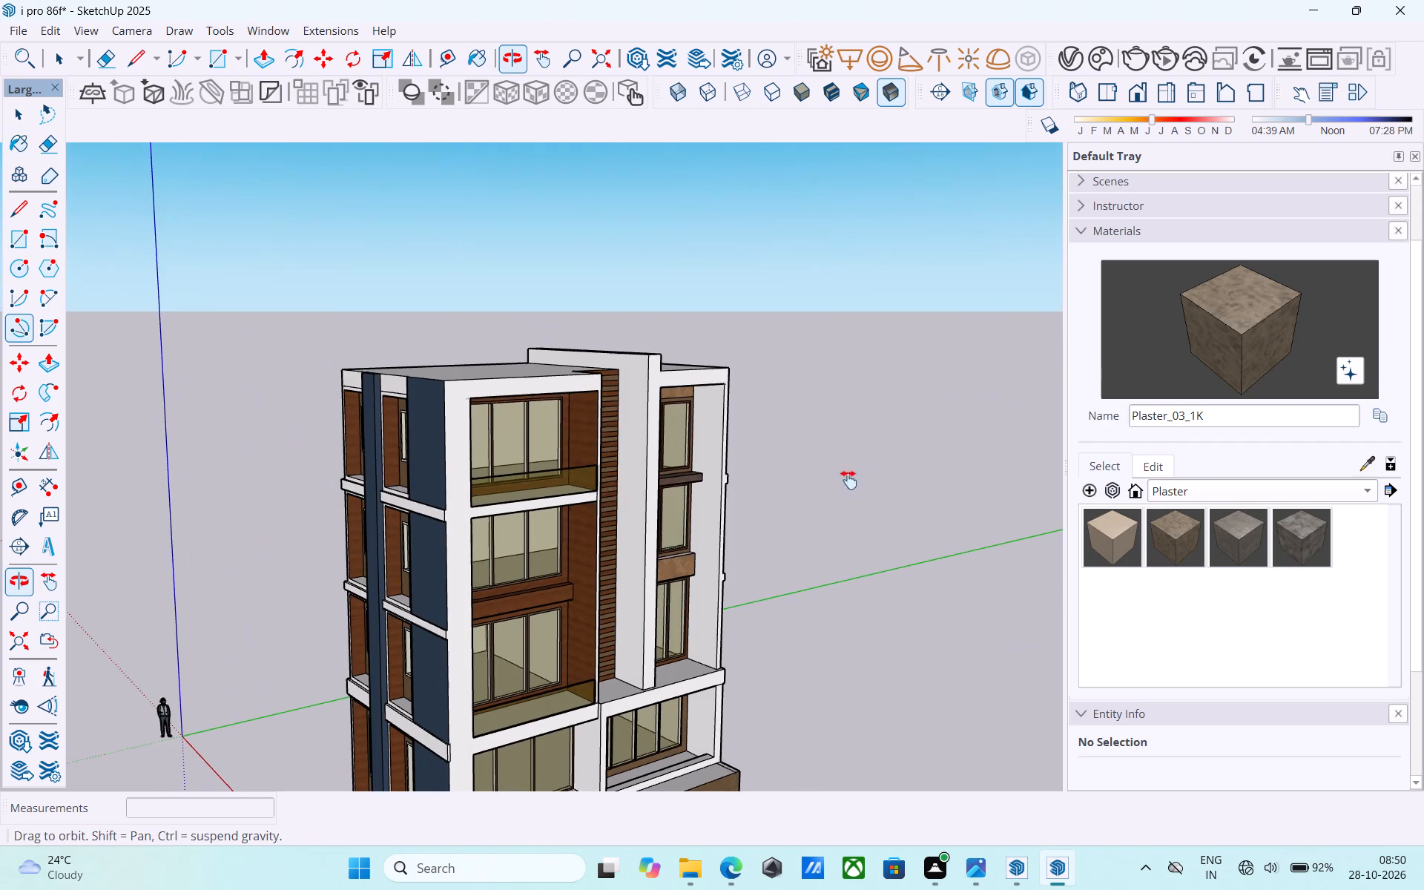
middle_click_drag(848, 480, 816, 274)
middle_click_drag(797, 334, 673, 293)
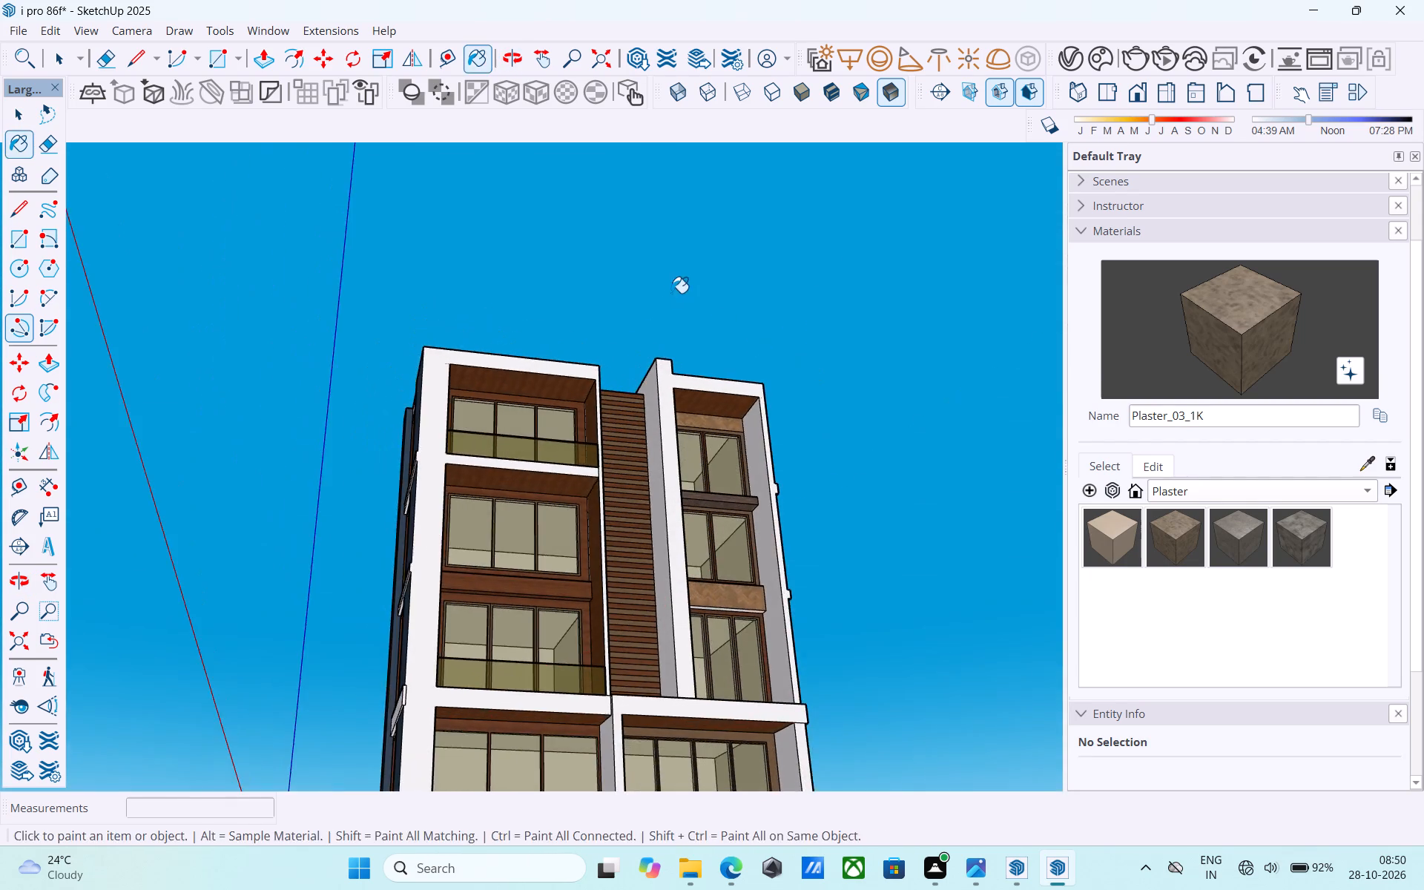
Draw a circle of 3" radius on the top balcony's wooden ceiling, near the end away from the slatted panel.
middle_click_drag(627, 377, 650, 355, "shift")
scroll(617, 344, "up", 10)
key("space")
middle_click_drag(523, 377, 585, 423)
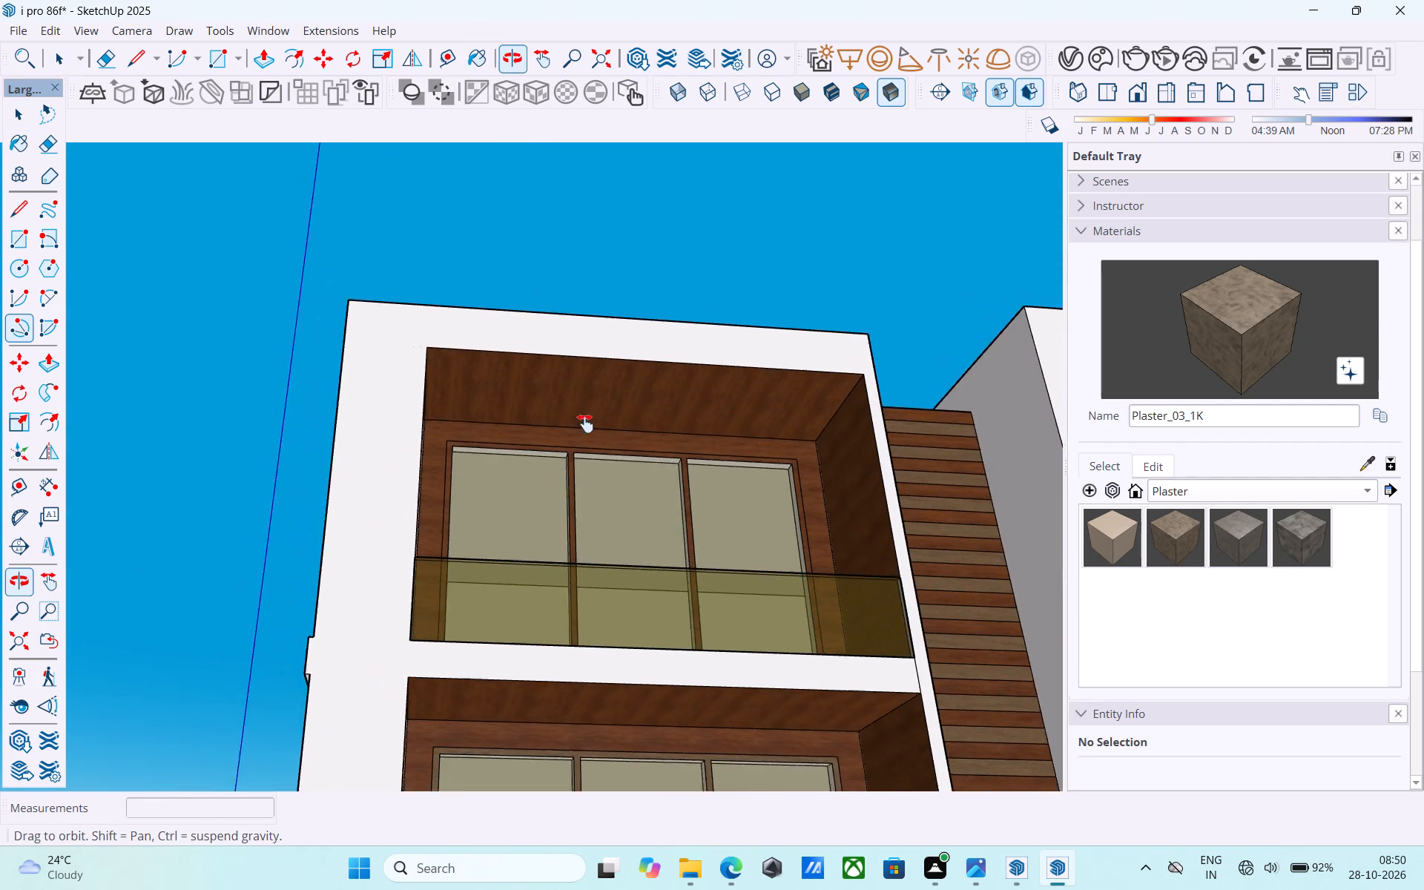
middle_click_drag(585, 423, 501, 340)
scroll(536, 386, "up", 4)
middle_click_drag(528, 389, 520, 384)
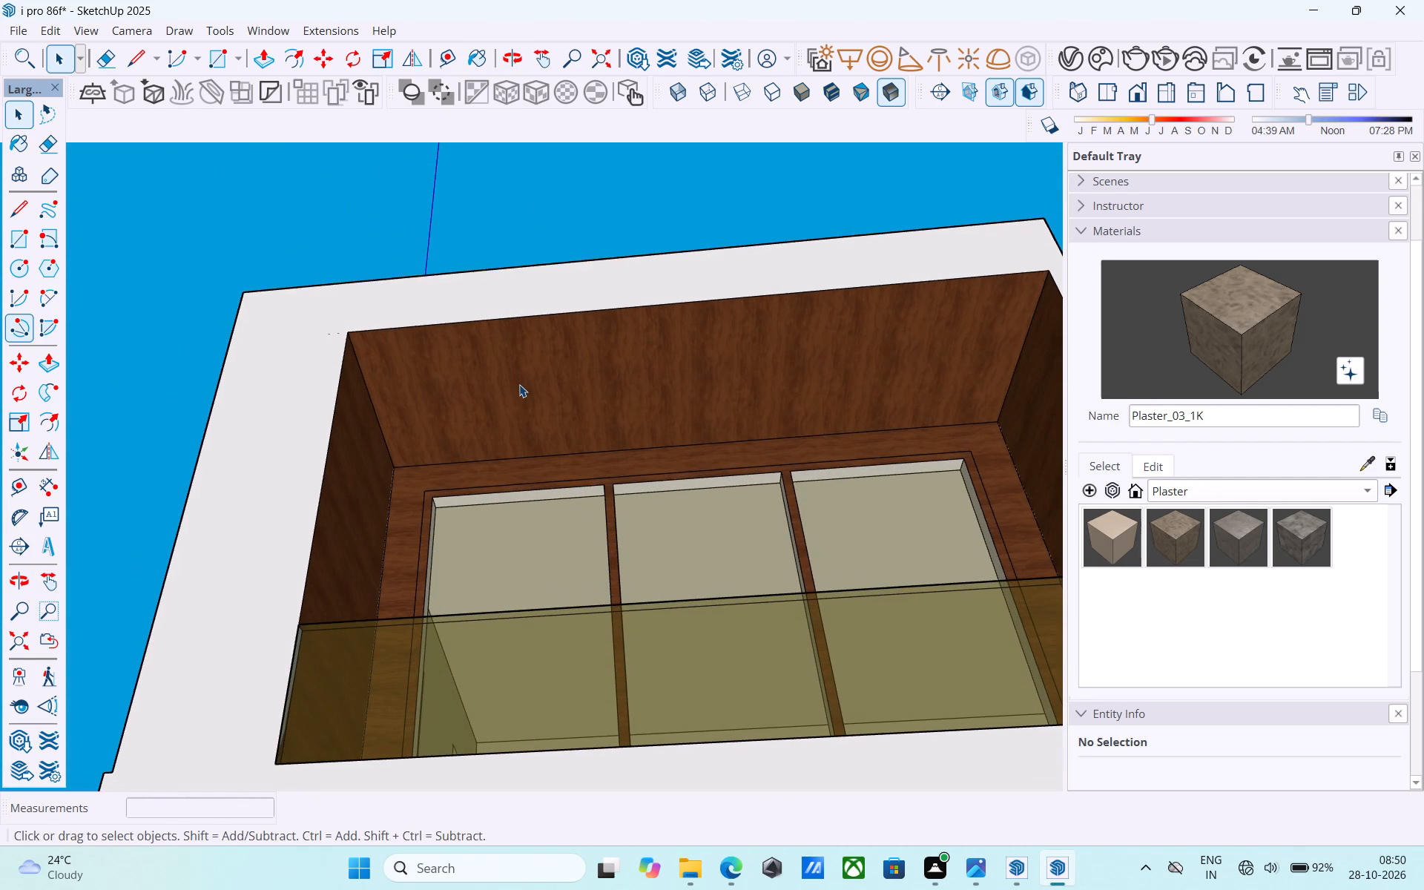
key("c")
left_click(464, 400)
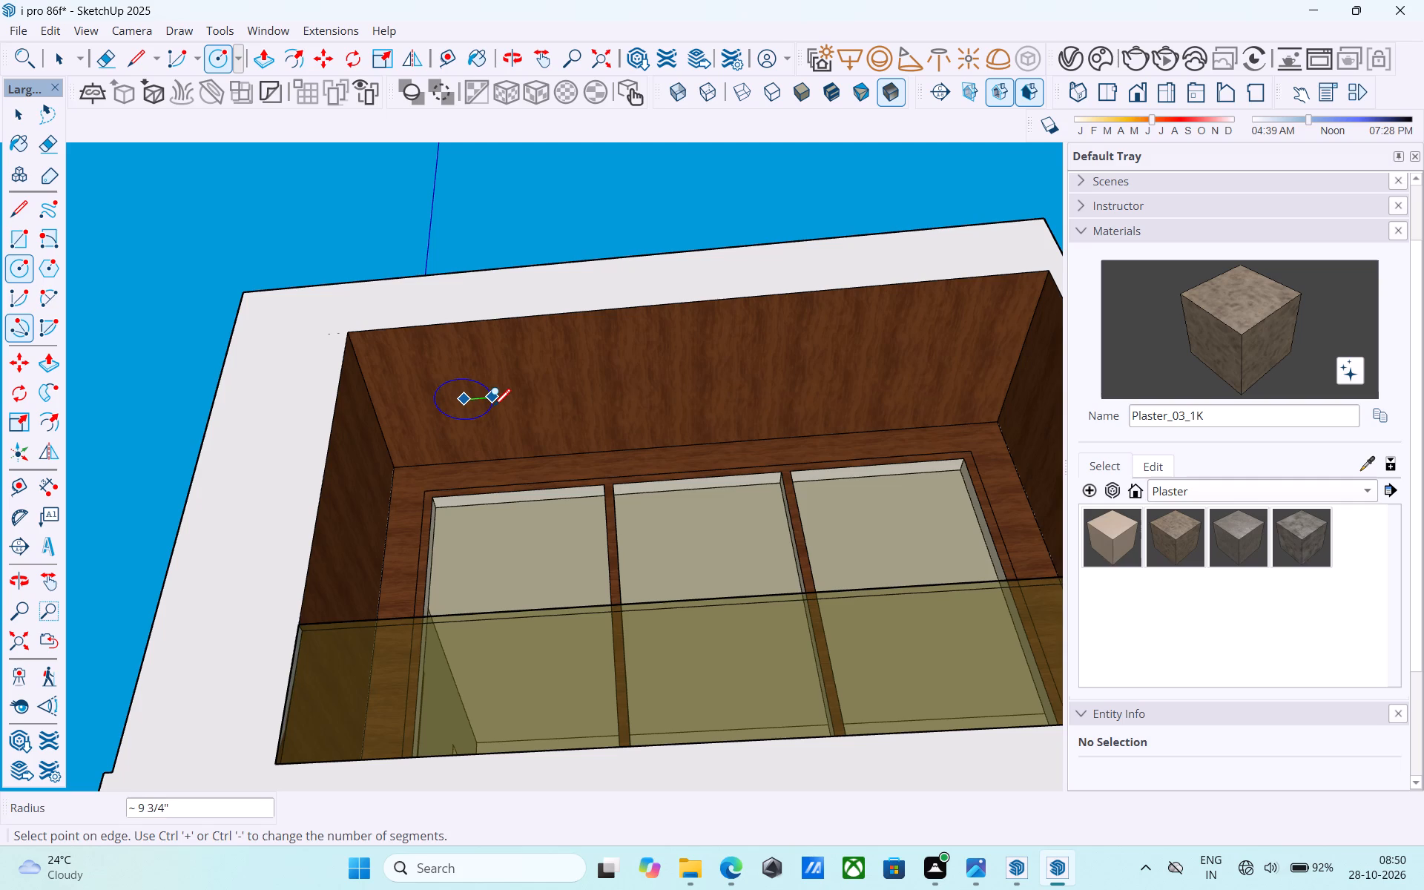
middle_click_drag(493, 408, 483, 391)
scroll(483, 391, "up", 3)
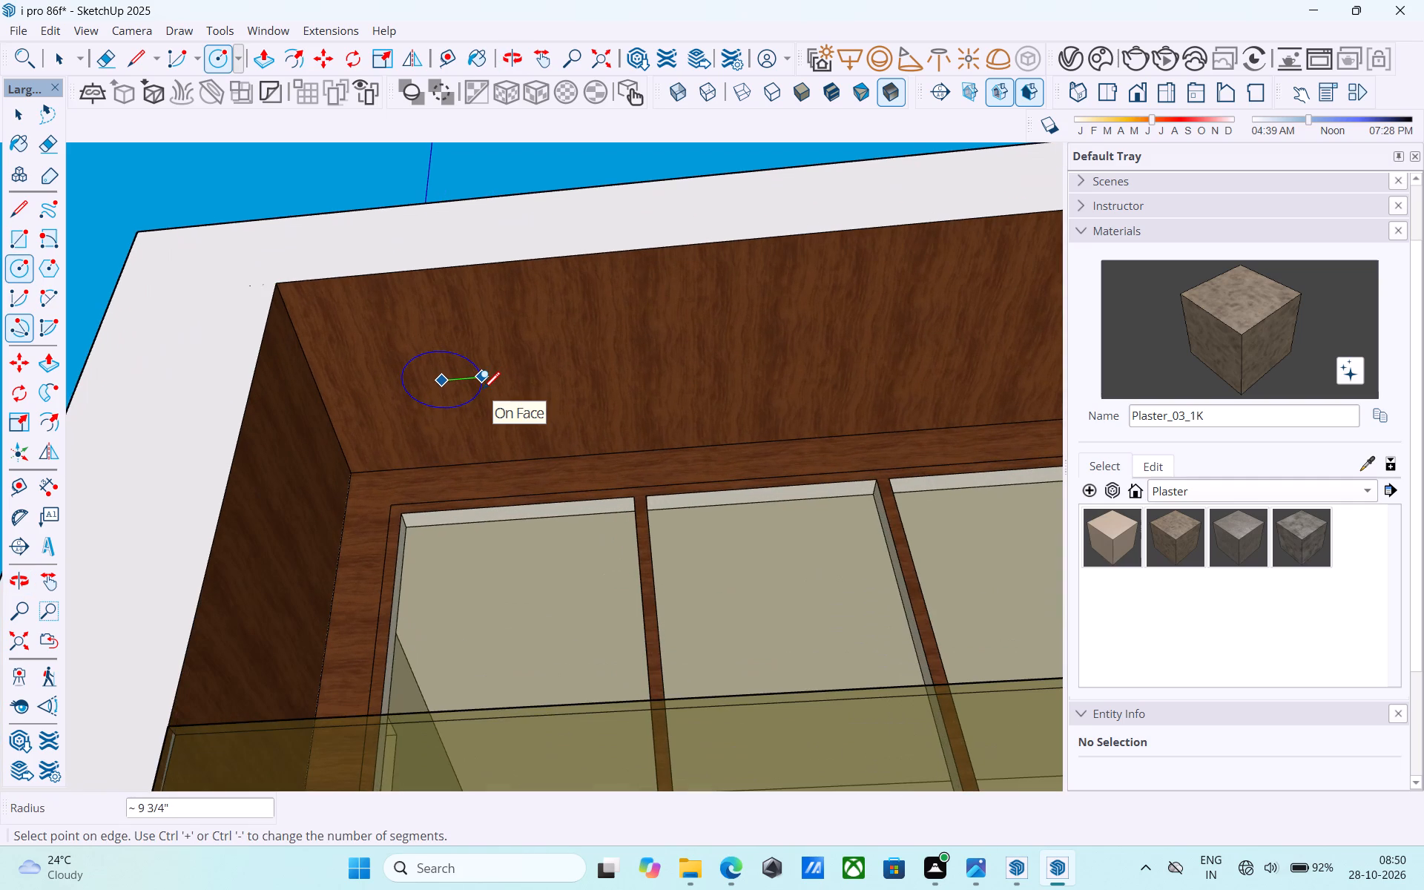
type("3\"")
key("Return")
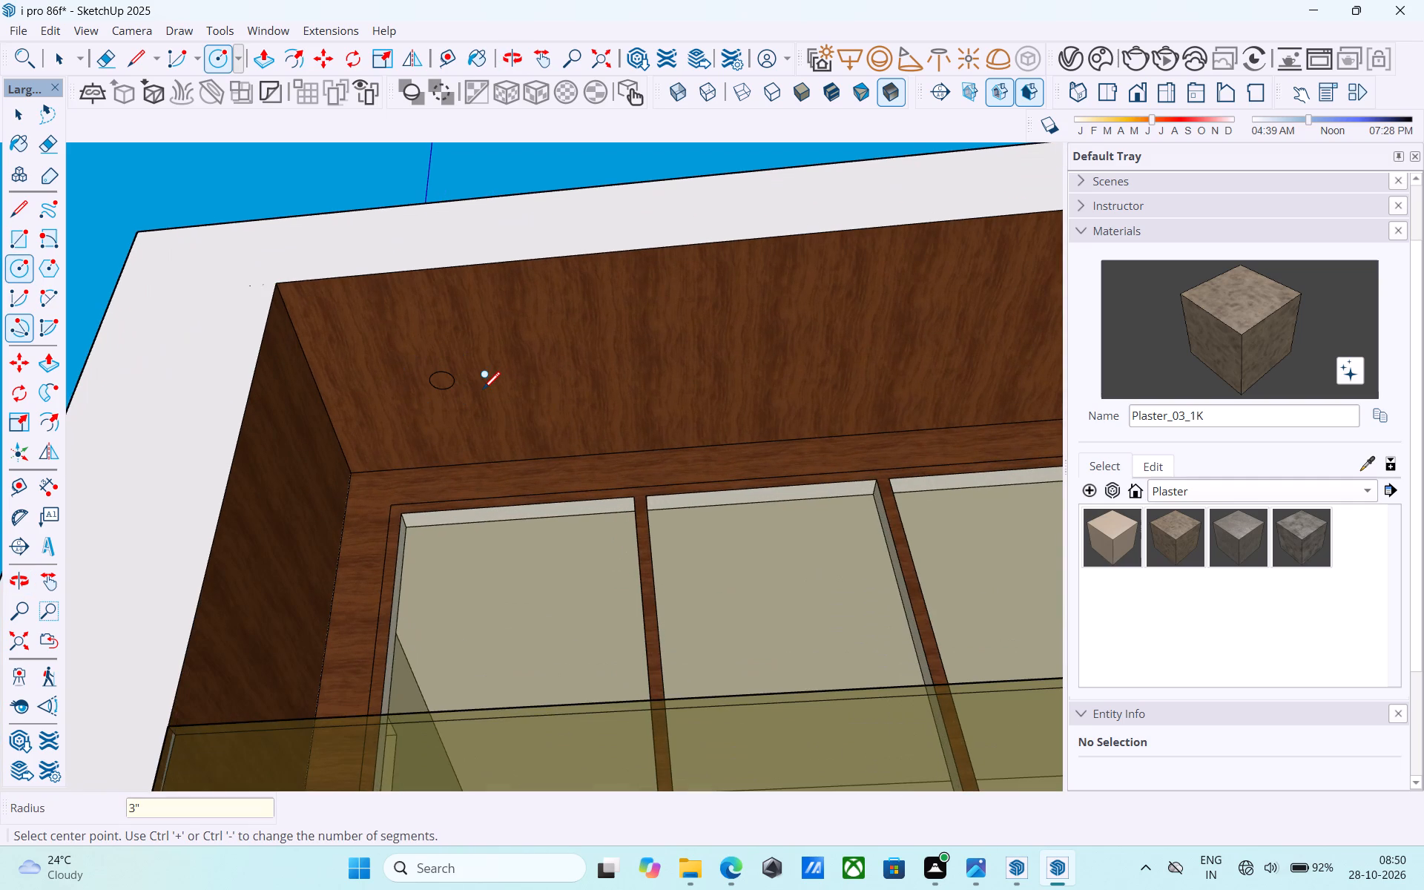
Copy the circle about 12' 8" along the top balcony's ceiling to the end beside the slatted panel.
scroll(479, 391, "down", 5)
scroll(479, 391, "up", 1)
scroll(479, 391, "down", 5)
middle_click_drag(479, 391, 512, 470)
scroll(511, 455, "up", 7)
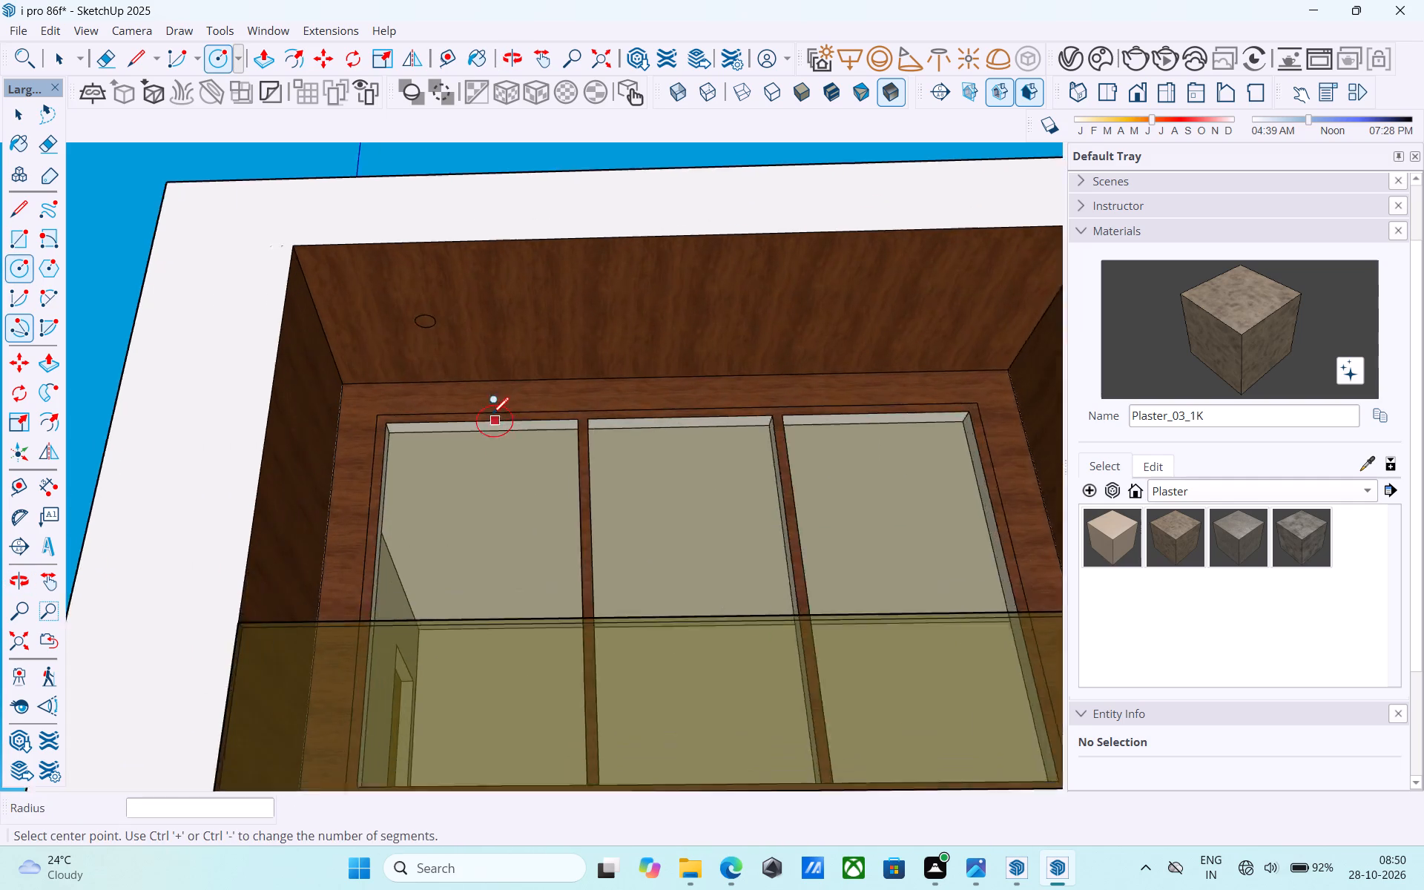
scroll(492, 416, "up", 2)
key("space")
scroll(431, 358, "down", 3)
middle_click_drag(431, 358, 454, 341)
scroll(454, 341, "up", 3)
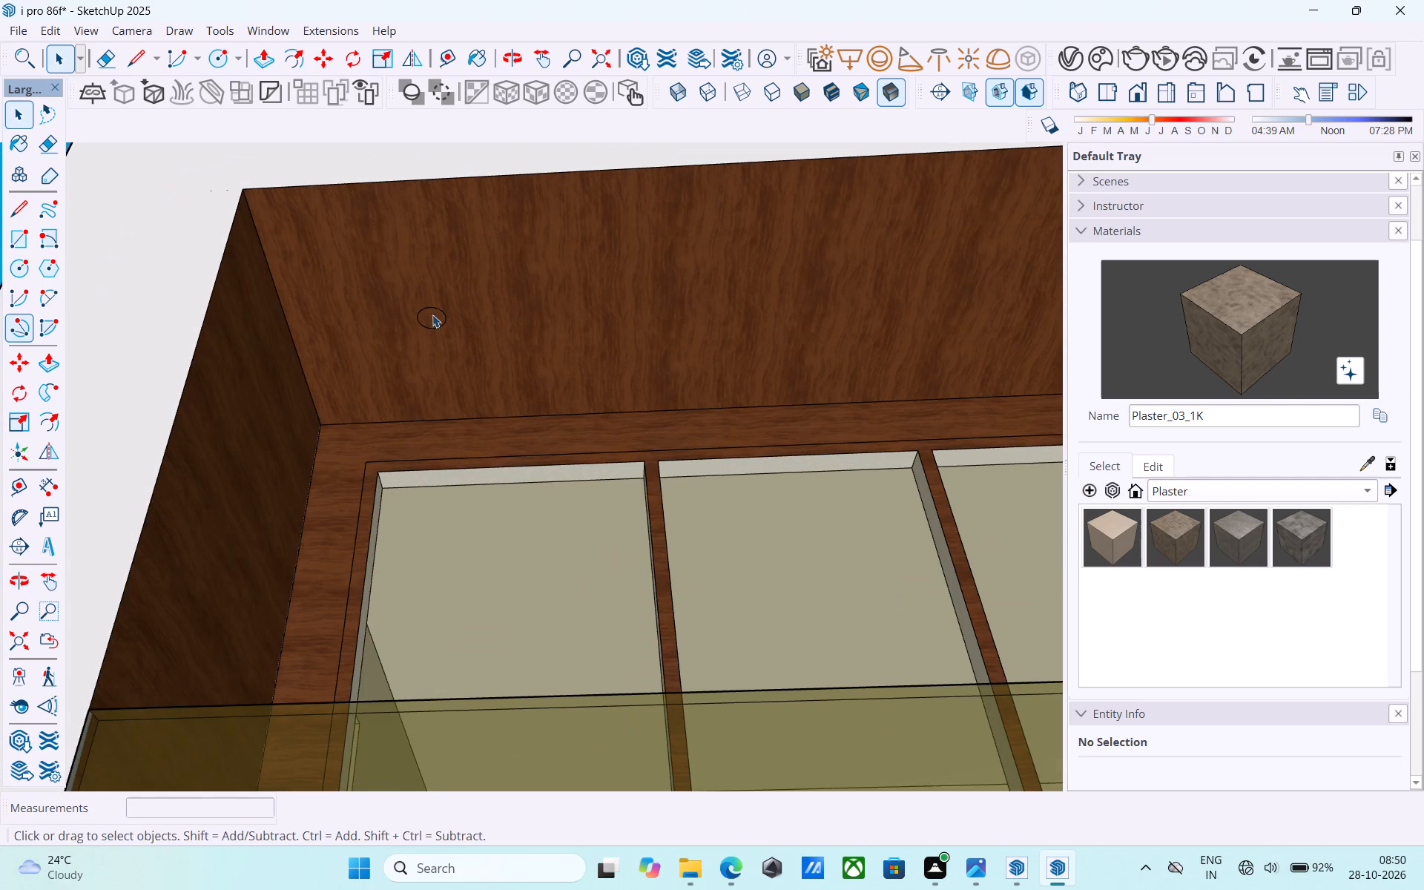
left_click(433, 316)
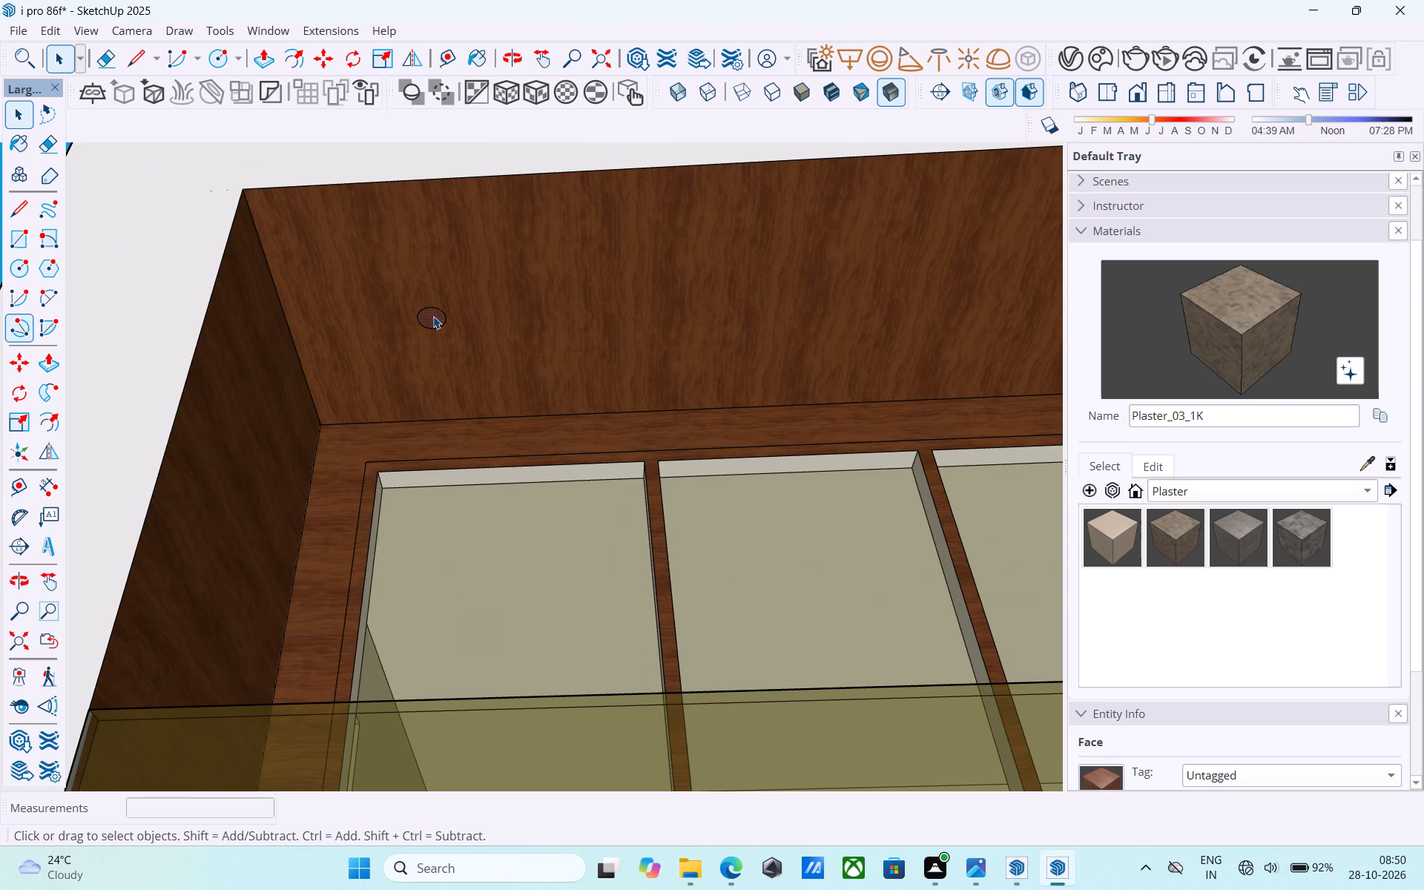
scroll(433, 316, "down", 4)
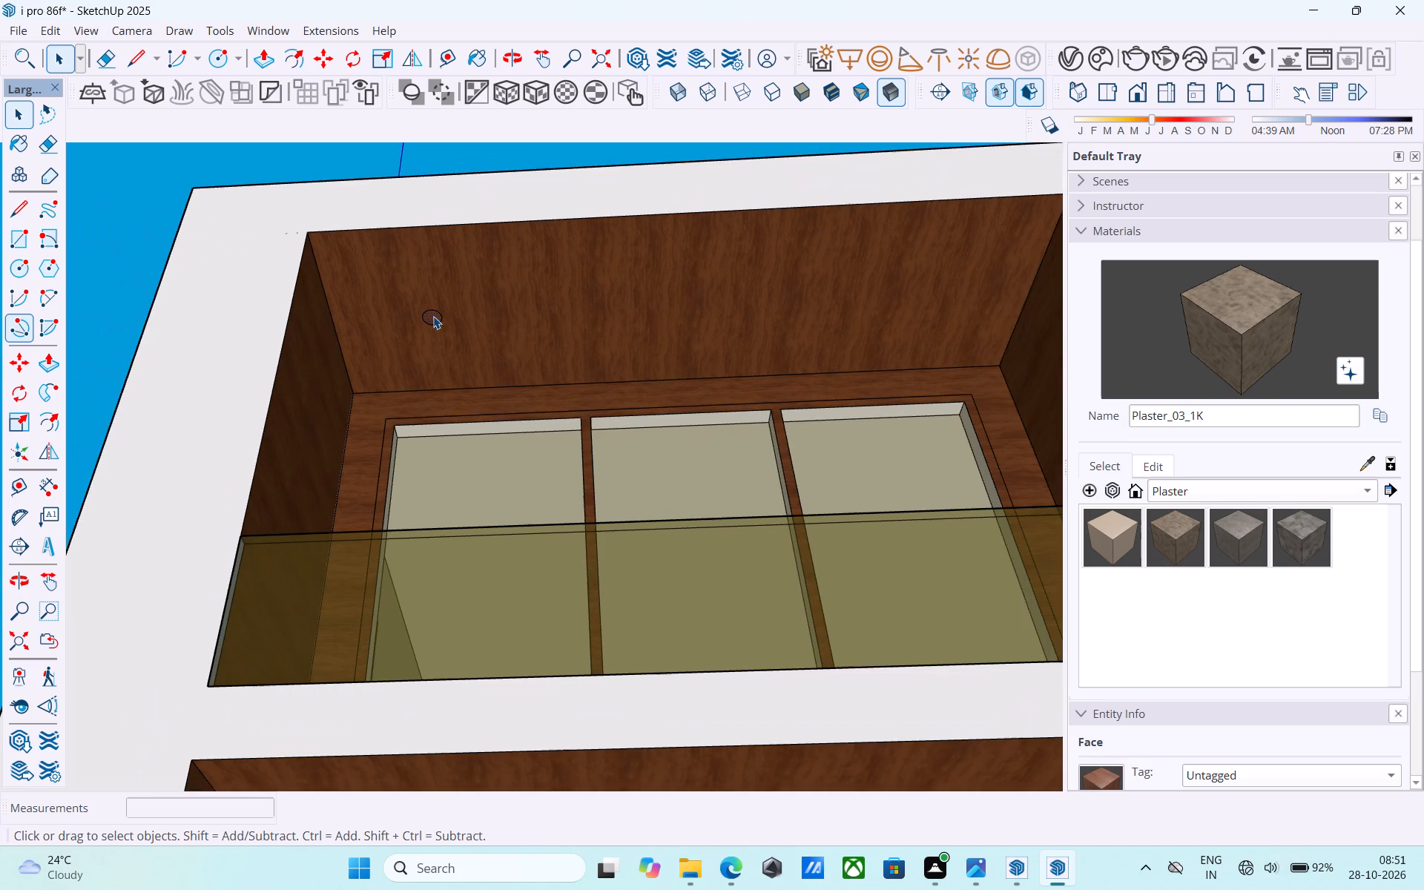
key("m")
left_click(432, 337)
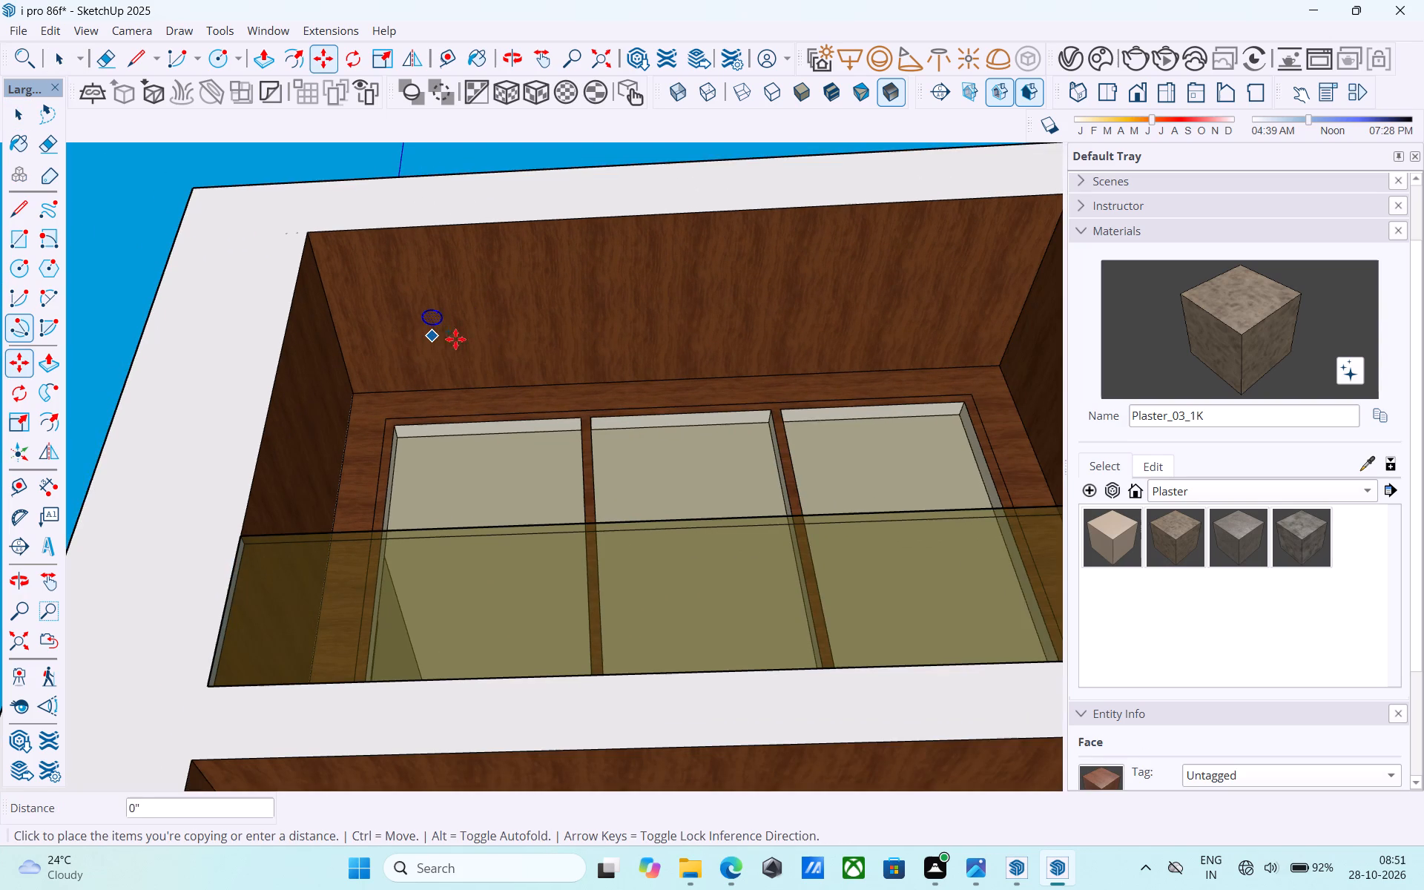
left_click(926, 309)
key("space")
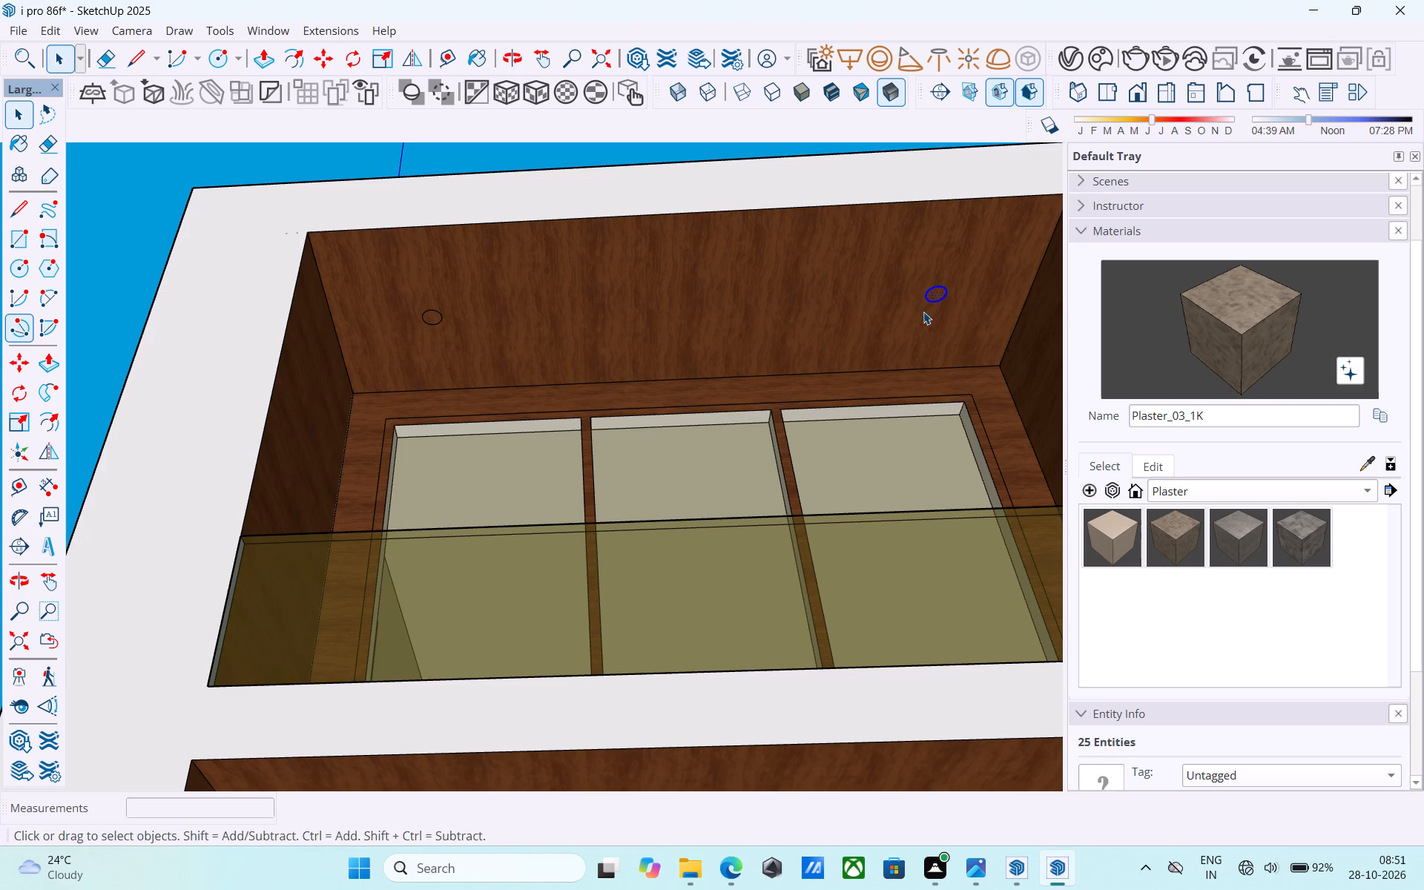
Copy both ceiling circles from the top balcony down to the ceiling of the storey directly below.
scroll(438, 343, "up", 5)
left_click(429, 306, "shift")
scroll(427, 303, "down", 6, "shift")
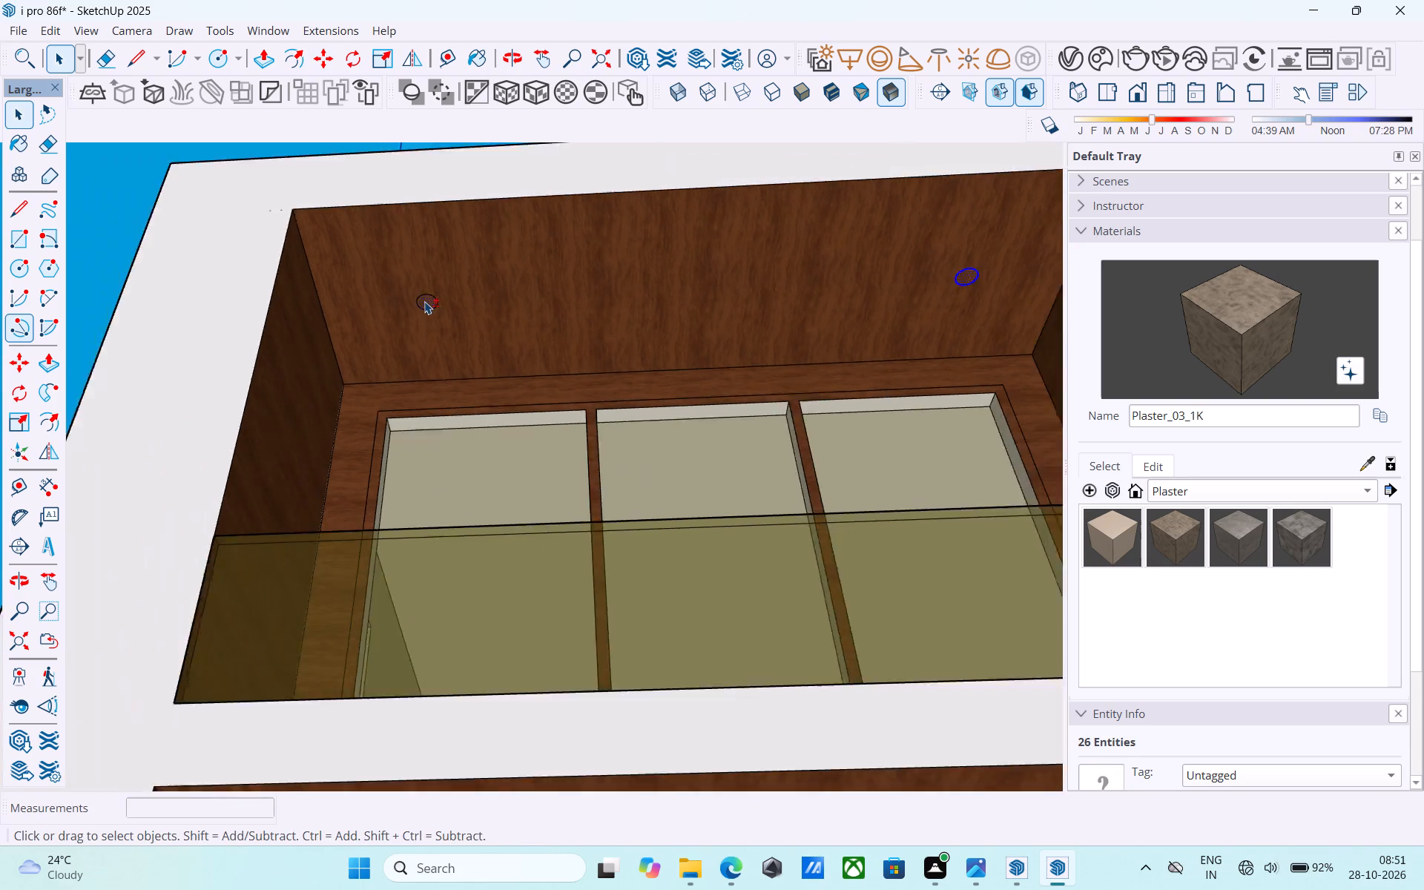
scroll(424, 301, "down", 7, "shift")
scroll(423, 301, "up", 1, "shift")
scroll(423, 301, "down", 1, "shift")
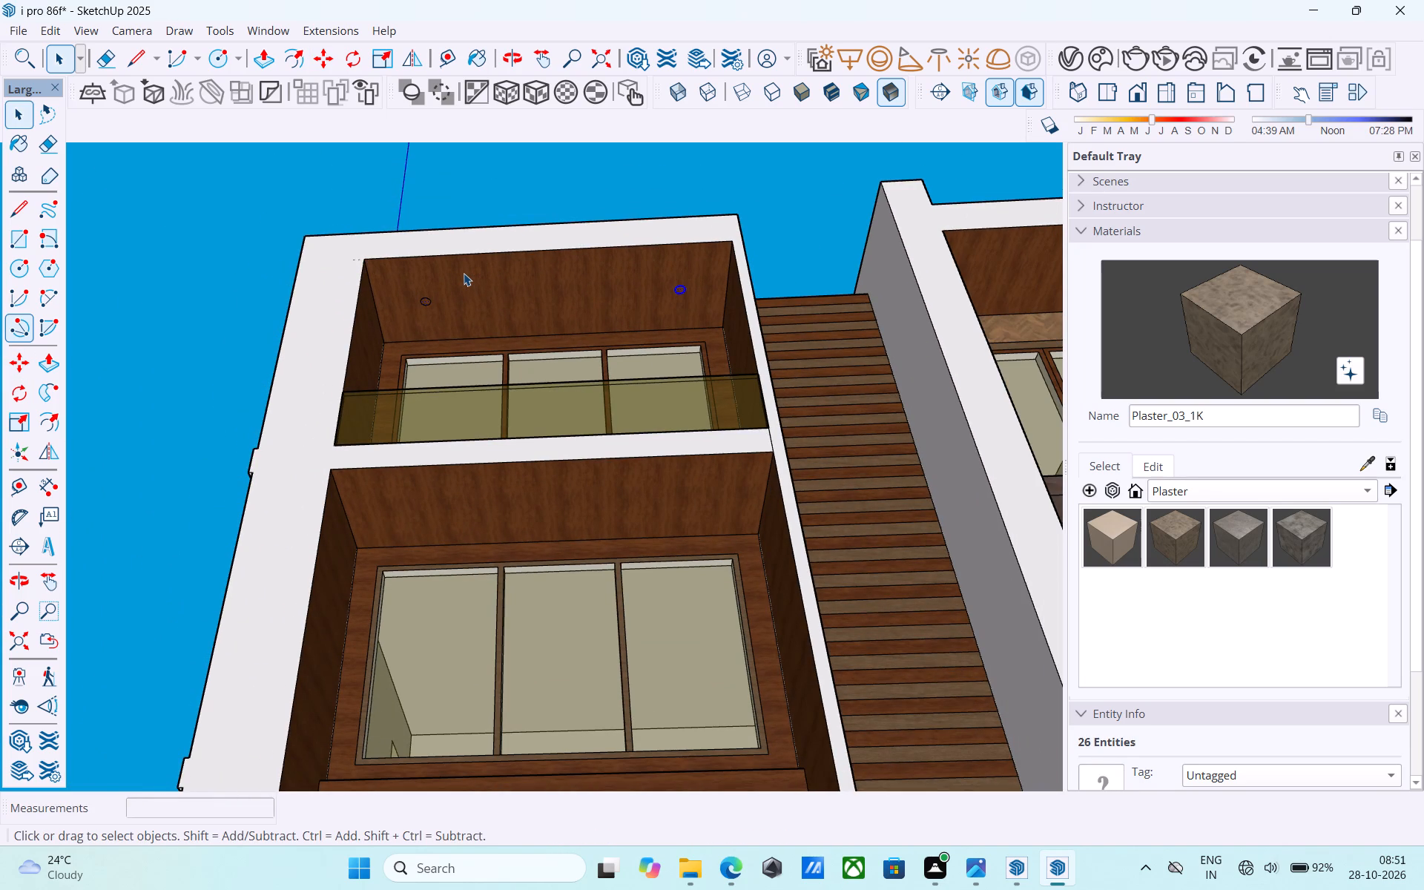
scroll(768, 323, "down", 4)
middle_click_drag(735, 373, 668, 307, "shift")
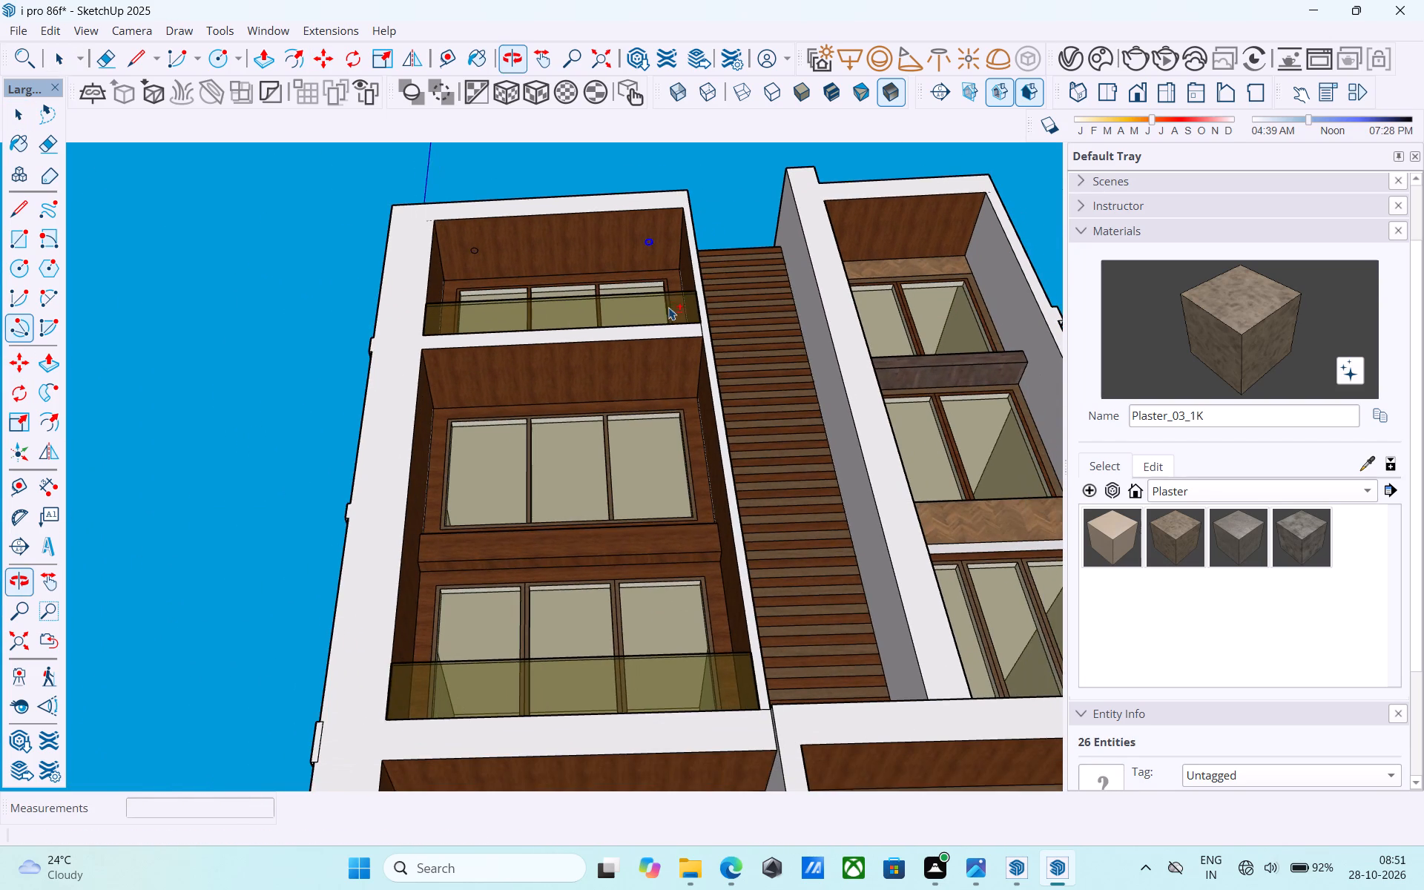
middle_click_drag(679, 286, 676, 359)
scroll(675, 272, "up", 4)
middle_click_drag(621, 252, 630, 259)
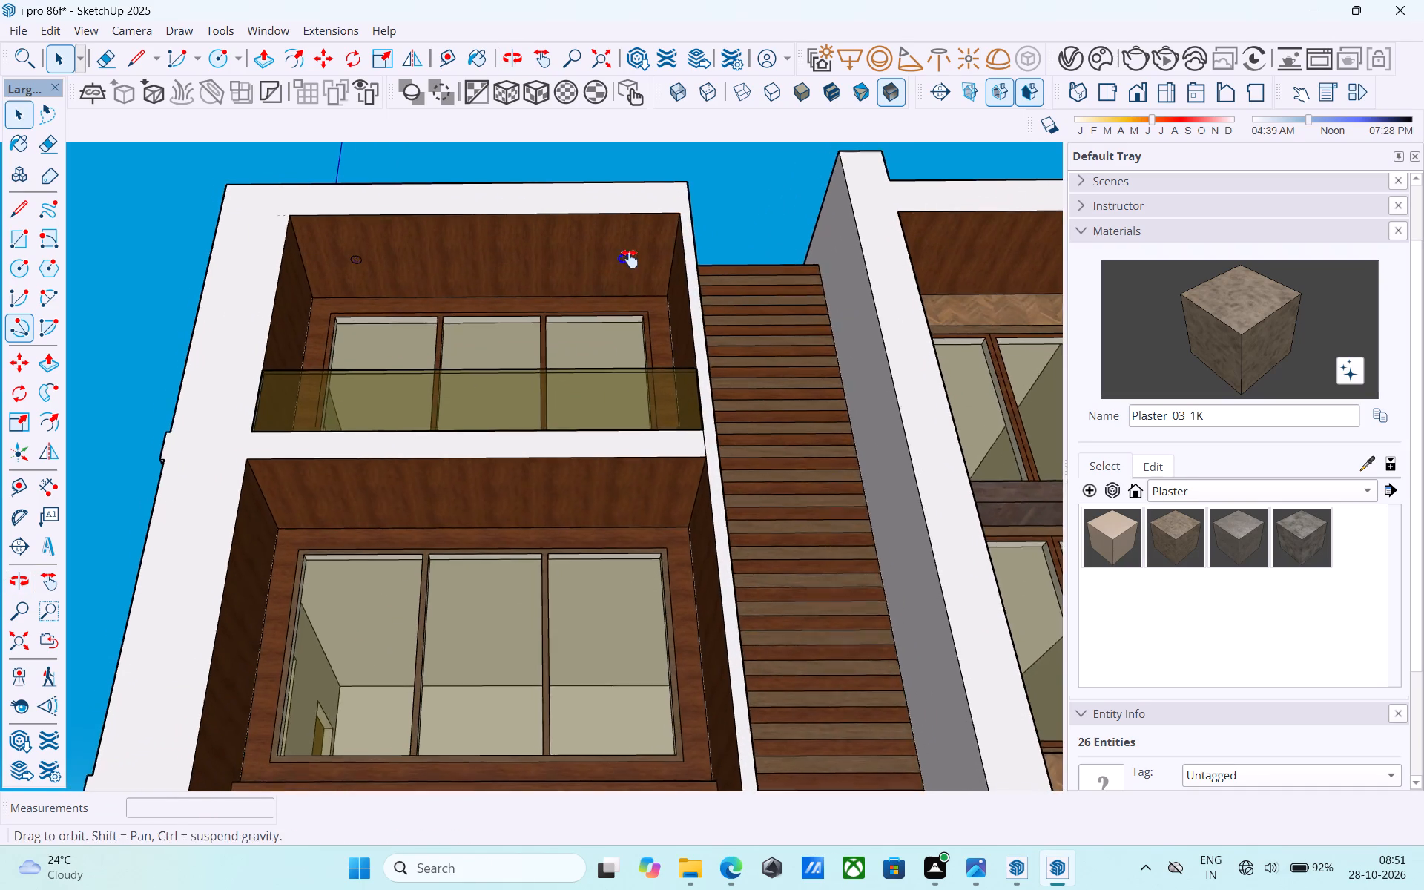
middle_click_drag(630, 259, 610, 245)
scroll(611, 250, "up", 3)
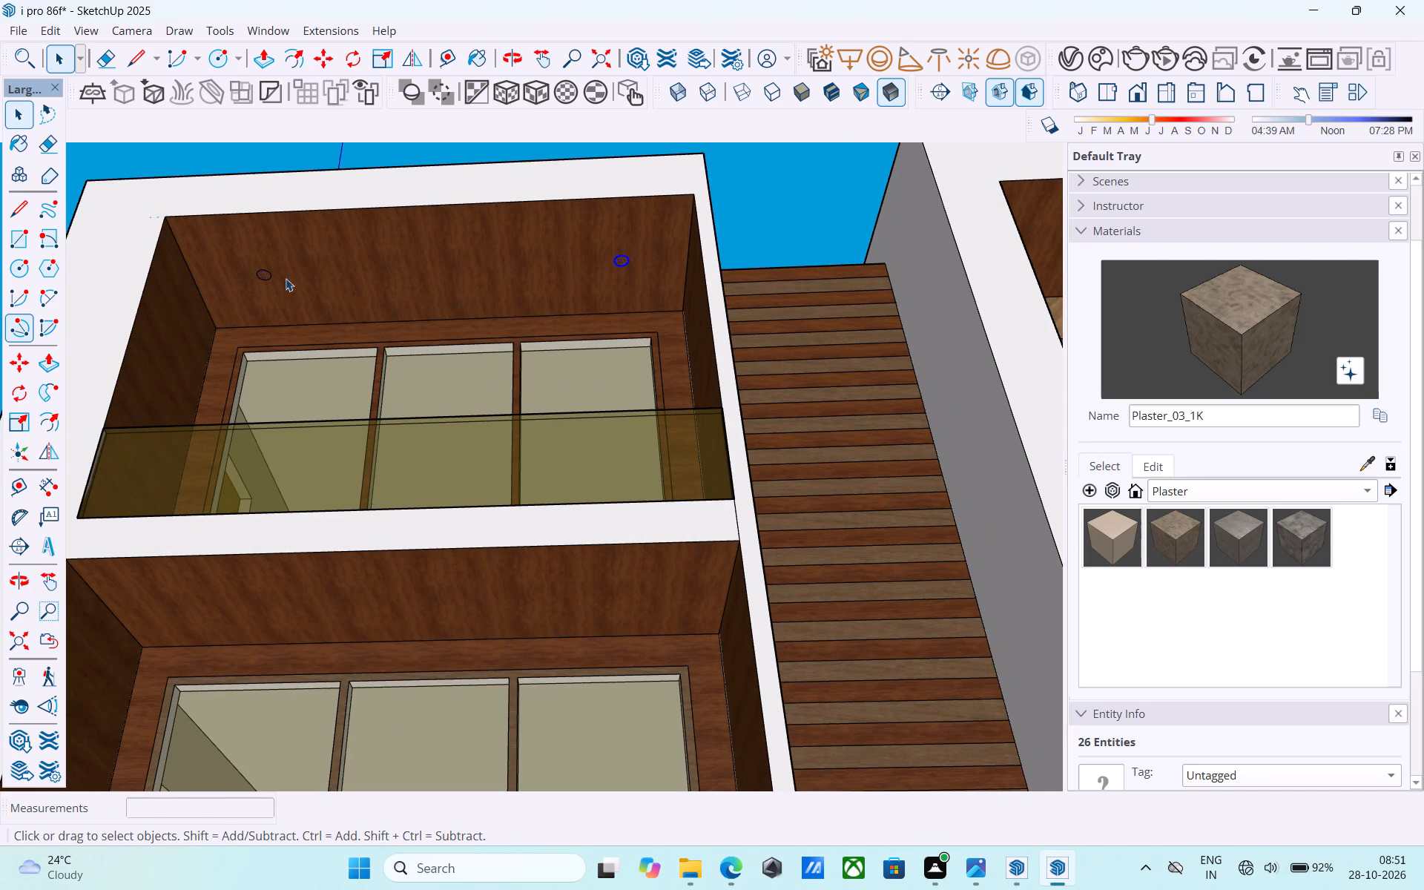
scroll(534, 271, "down", 3)
key("m")
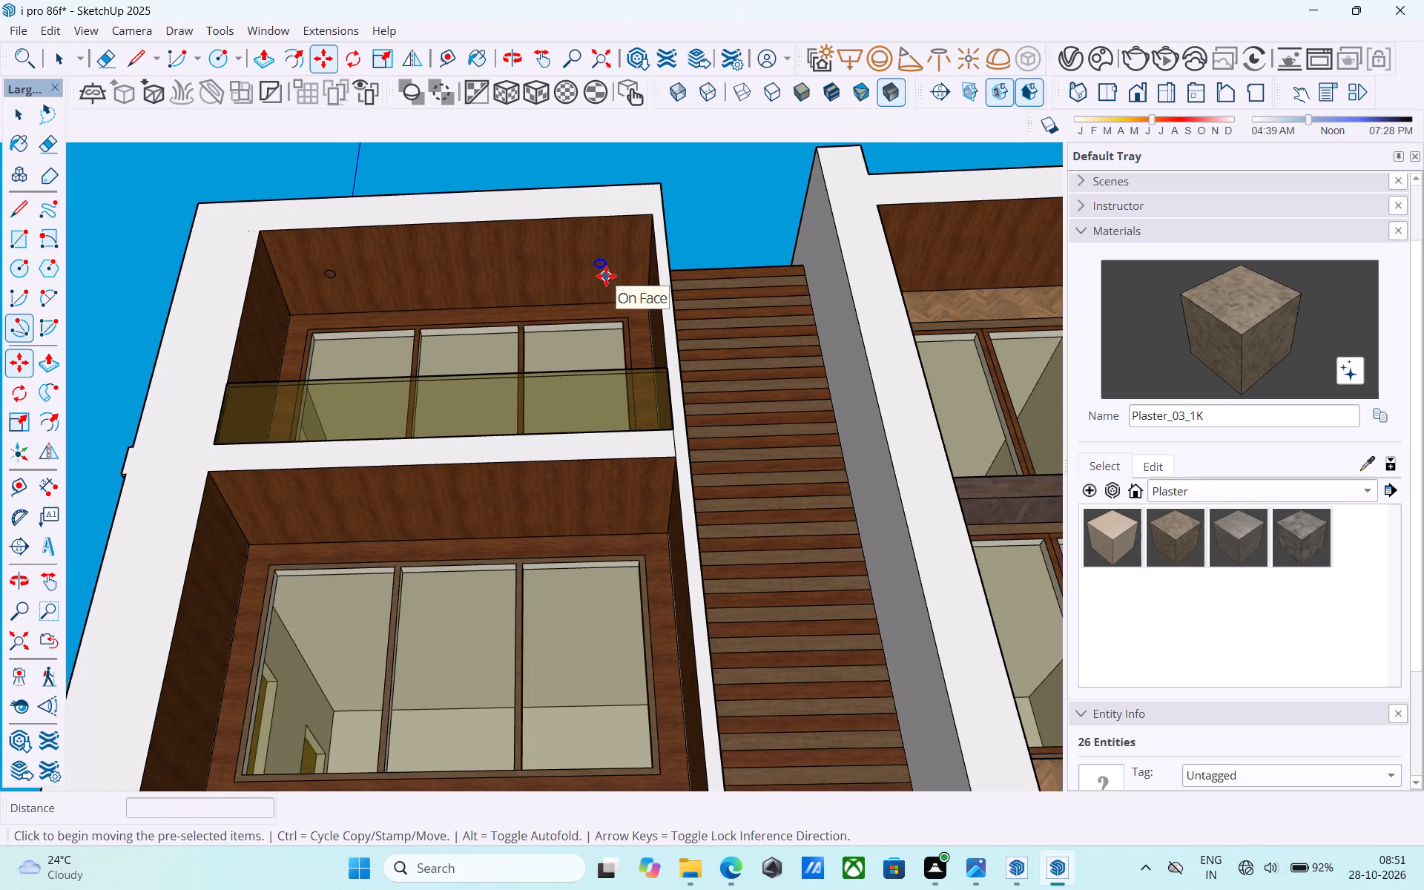
left_click(647, 214)
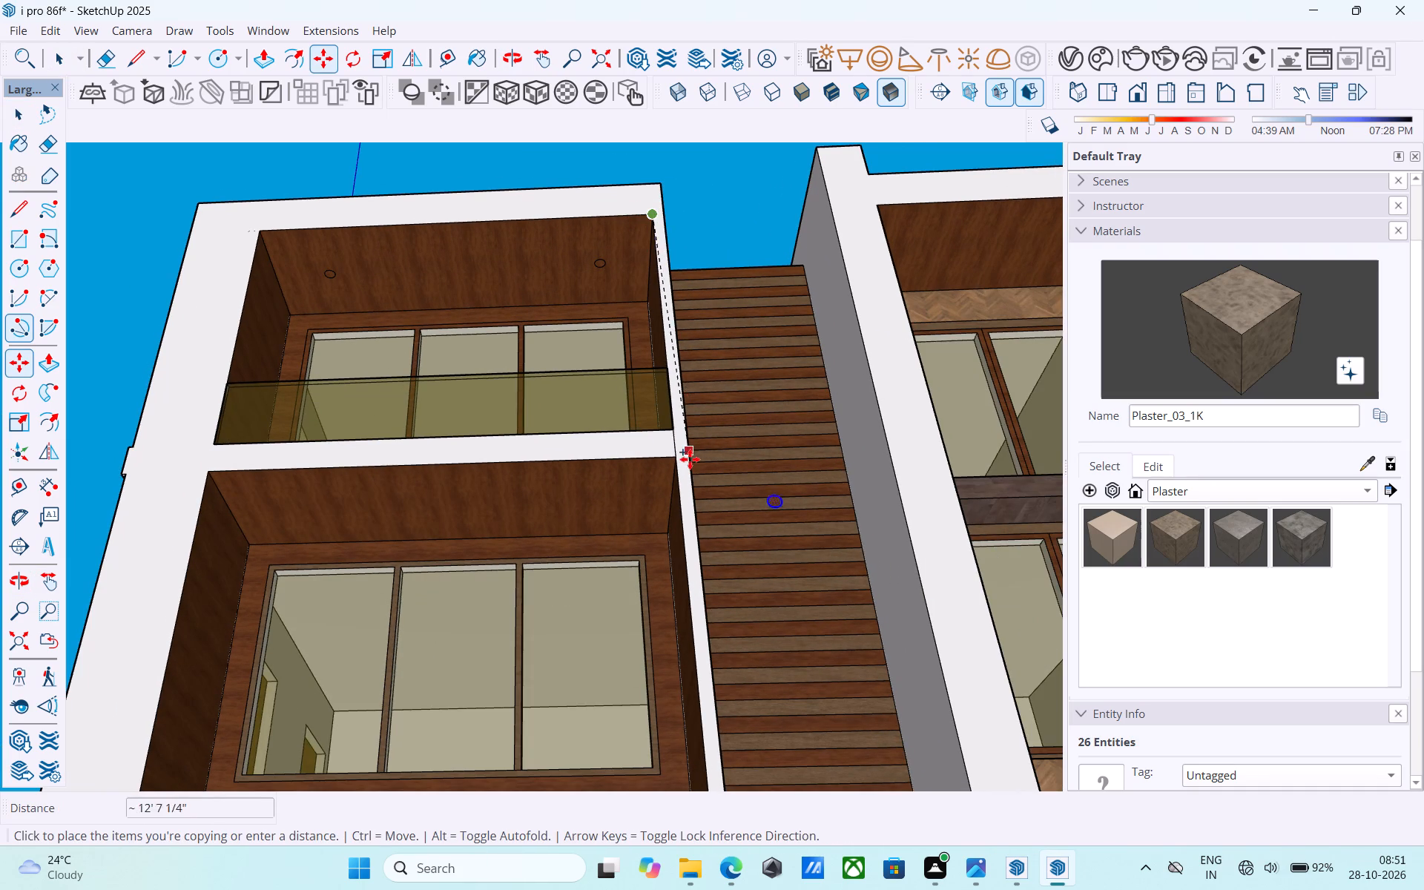
left_click(672, 455)
scroll(715, 263, "down", 5)
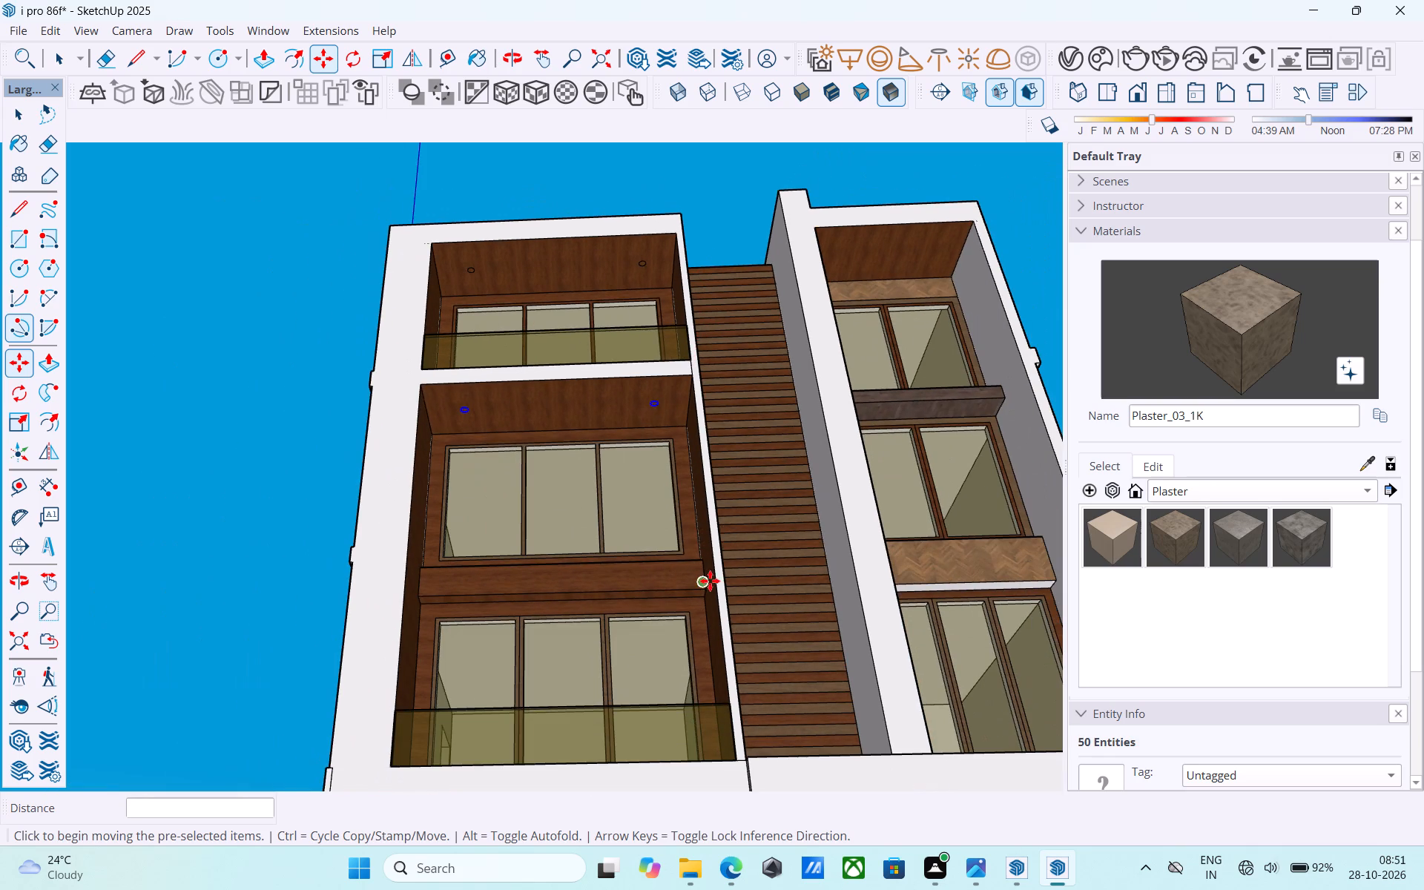
Examine the circle layout and the lower balcony ceilings across the front facade.
middle_click_drag(710, 581, 729, 458)
scroll(732, 452, "up", 3)
middle_click_drag(716, 546, 736, 422, "shift")
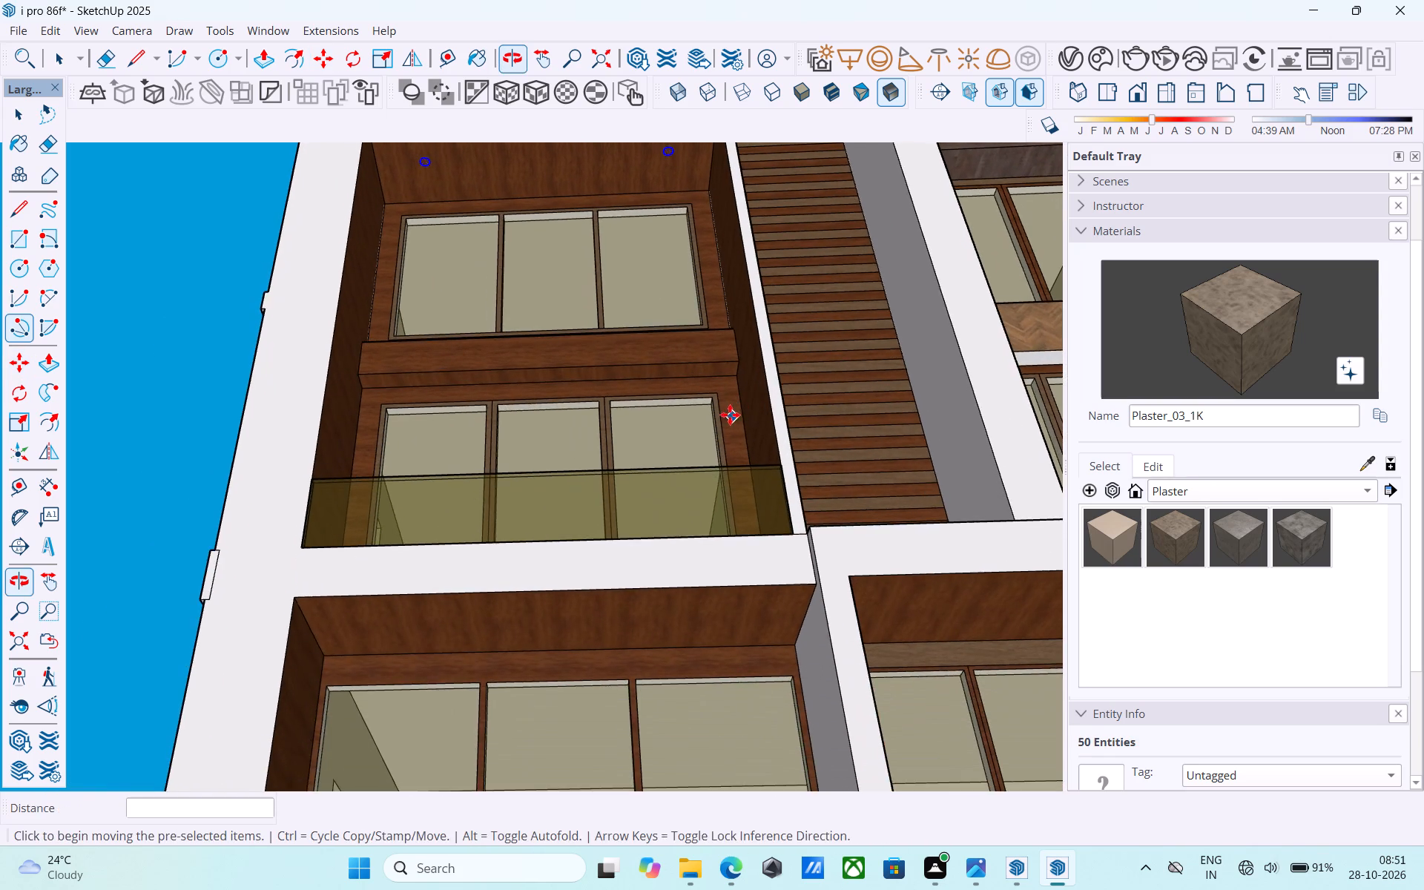
scroll(729, 414, "down", 9)
key("space")
middle_click_drag(726, 421, 748, 587)
middle_click_drag(771, 303, 774, 510)
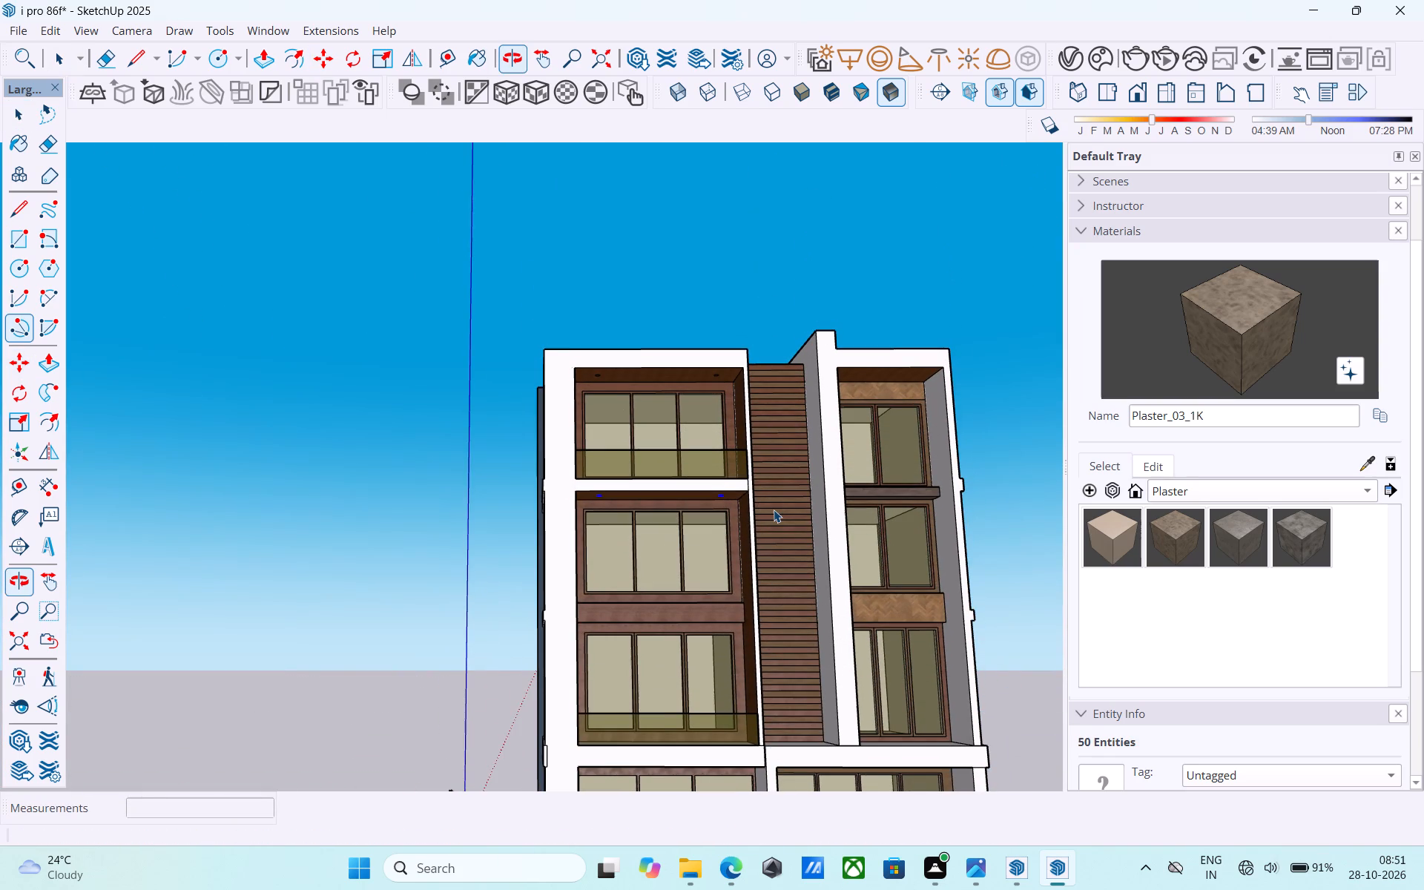
middle_click(779, 500)
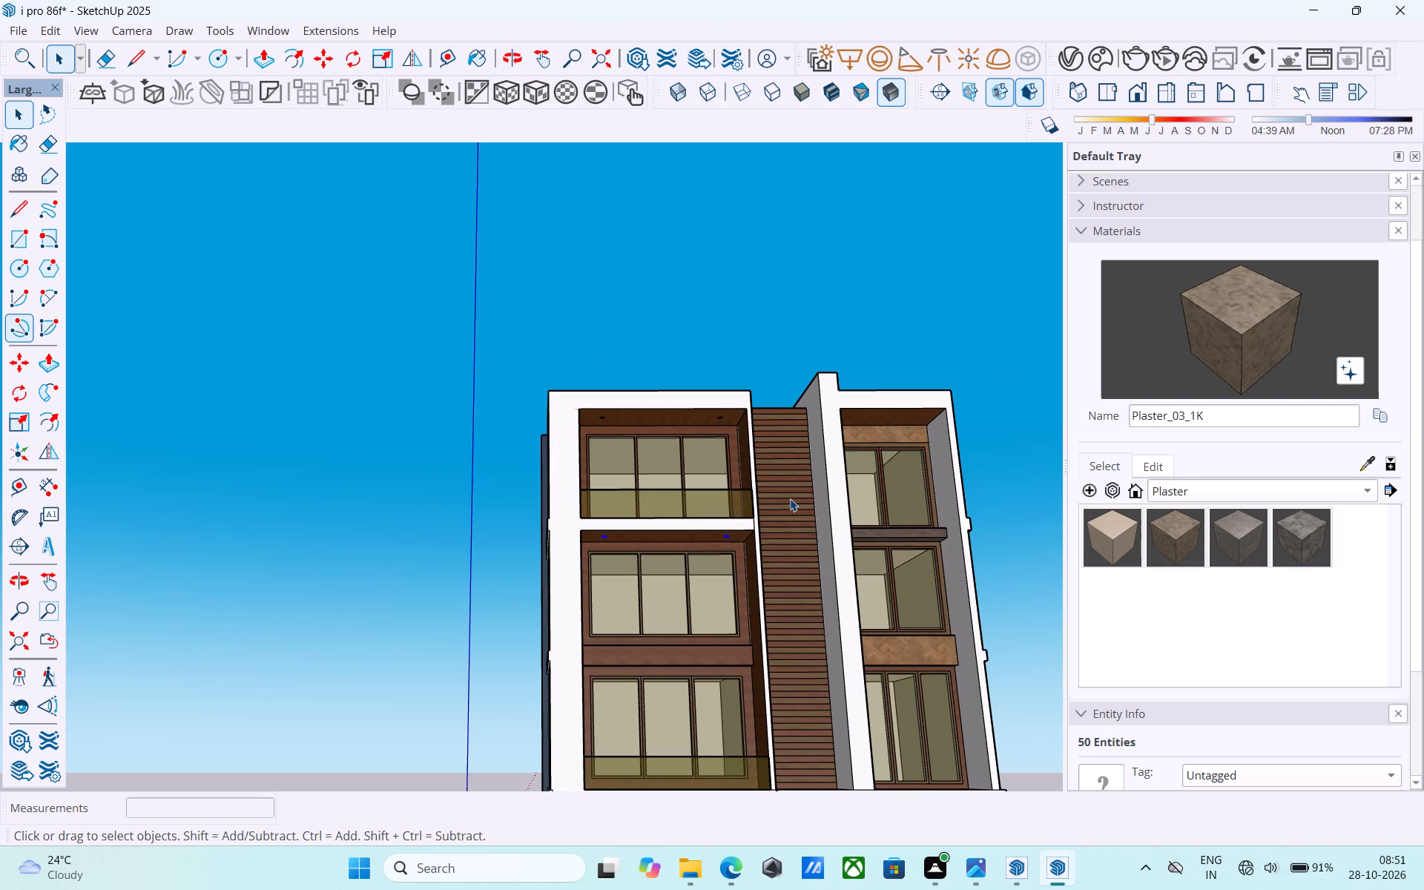
middle_click_drag(790, 498, 804, 576, "shift")
middle_click_drag(805, 567, 817, 492)
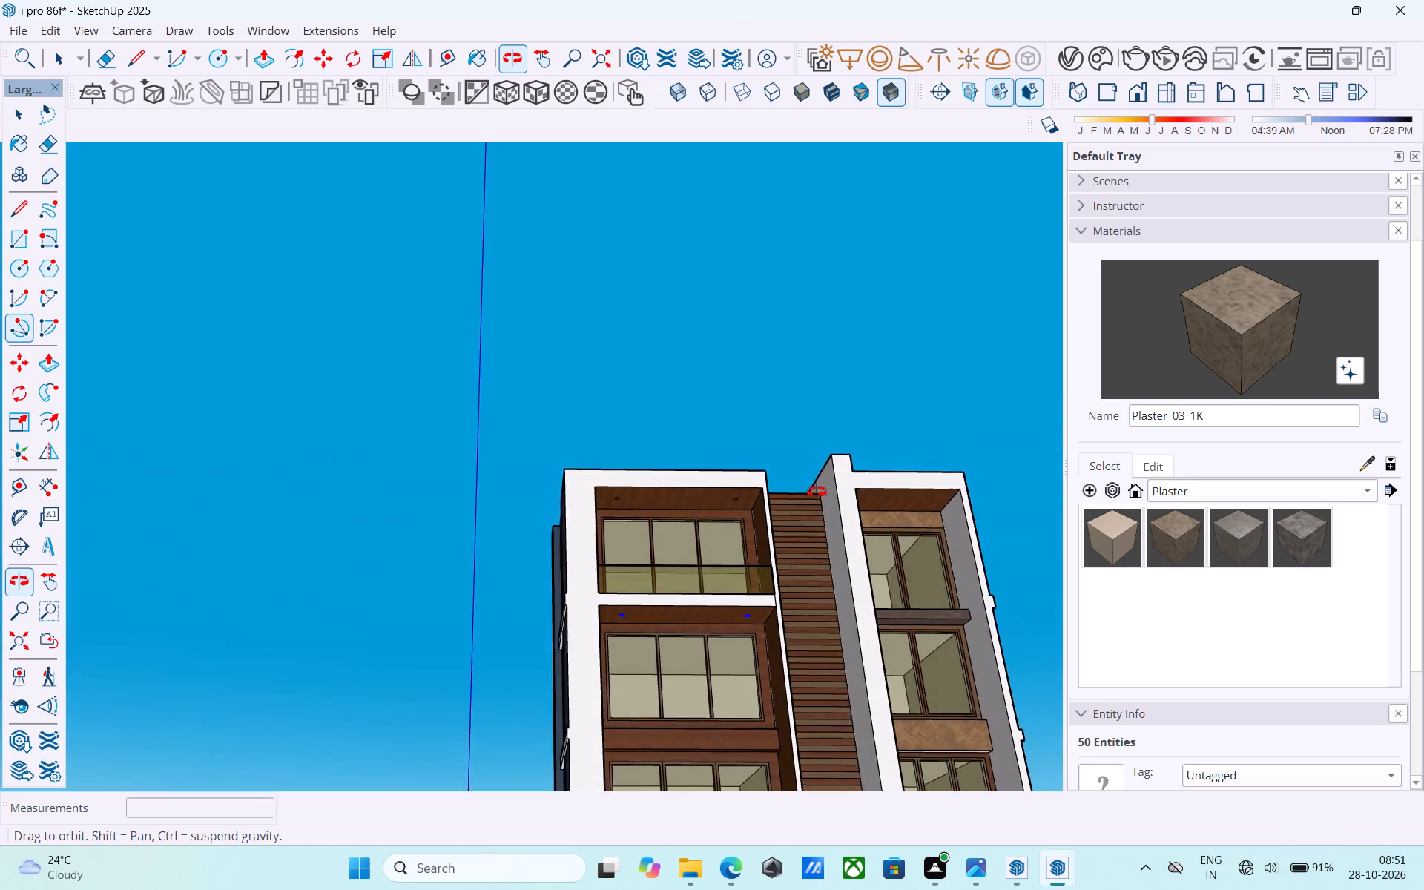
middle_click_drag(817, 492, 840, 443)
middle_click_drag(840, 449, 824, 382)
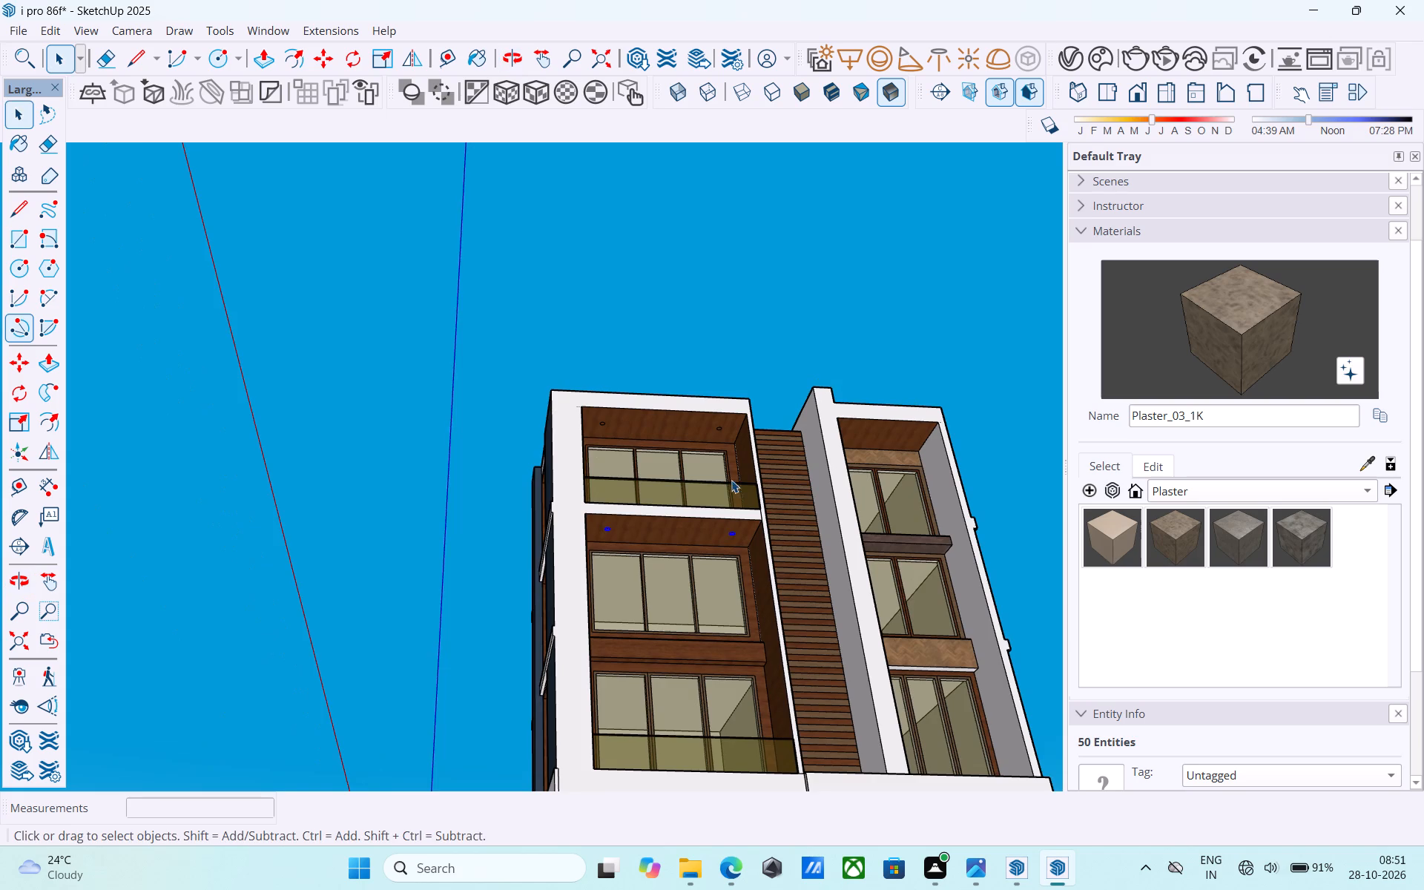
Recess the top balcony's ceiling circle beside the slatted panel by pushing its face 4" into the ceiling.
scroll(729, 471, "up", 7)
middle_click_drag(717, 415, 728, 416)
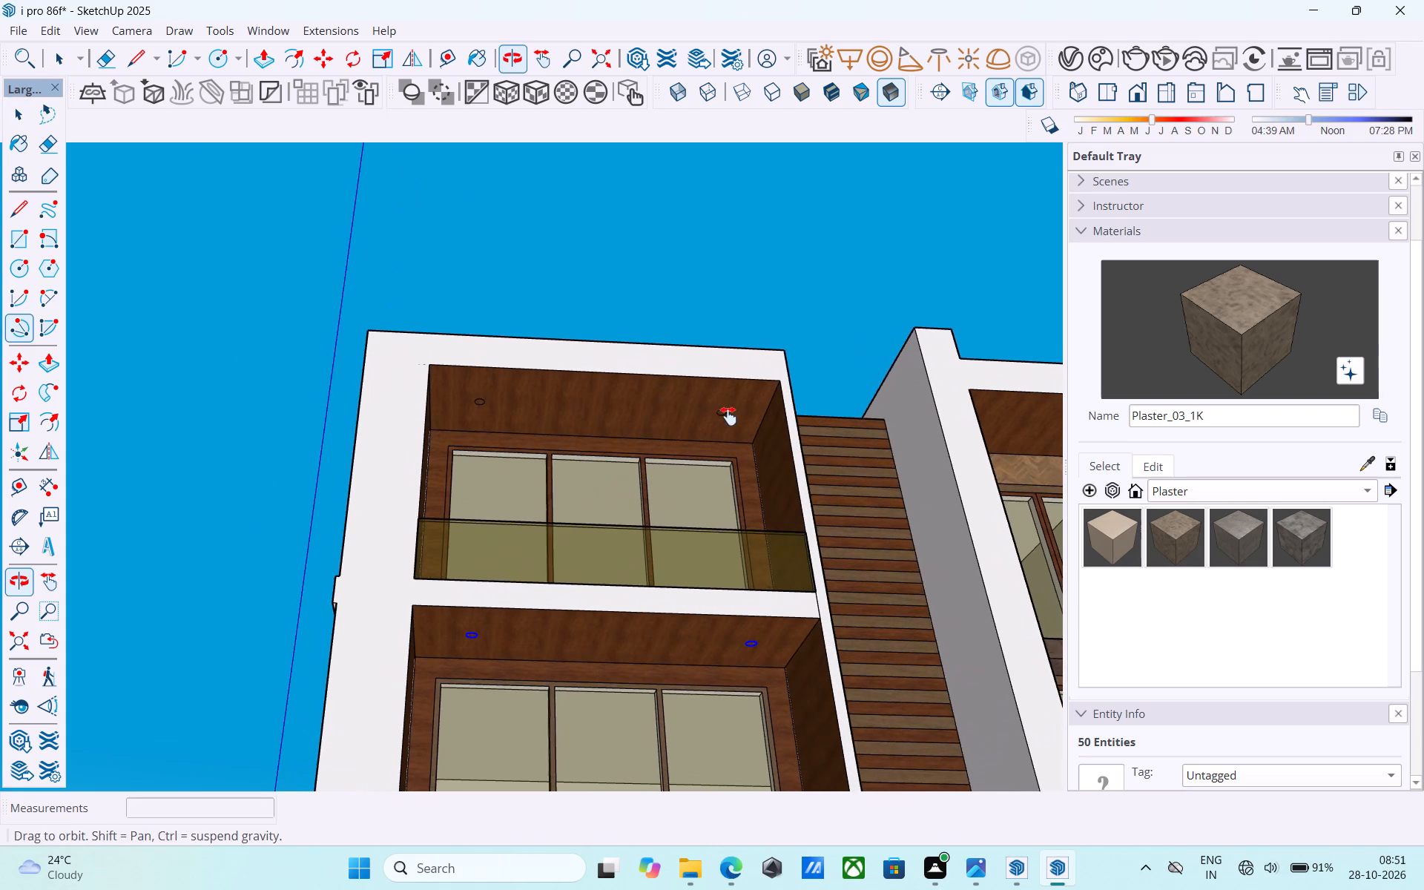
middle_click_drag(728, 416, 732, 418)
scroll(732, 418, "up", 15)
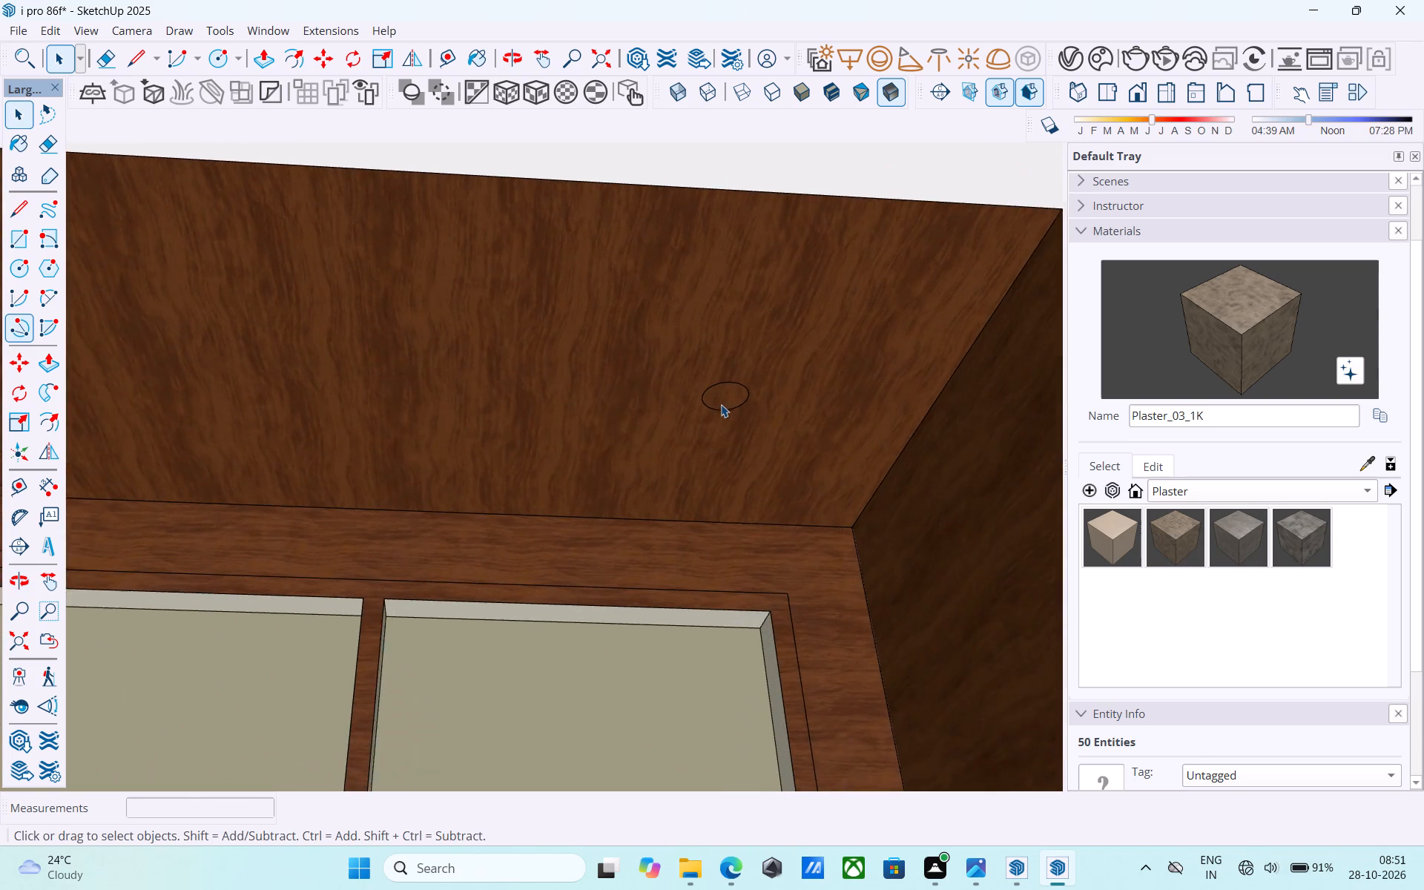
scroll(721, 404, "up", 1)
left_click(723, 398)
scroll(723, 398, "up", 2)
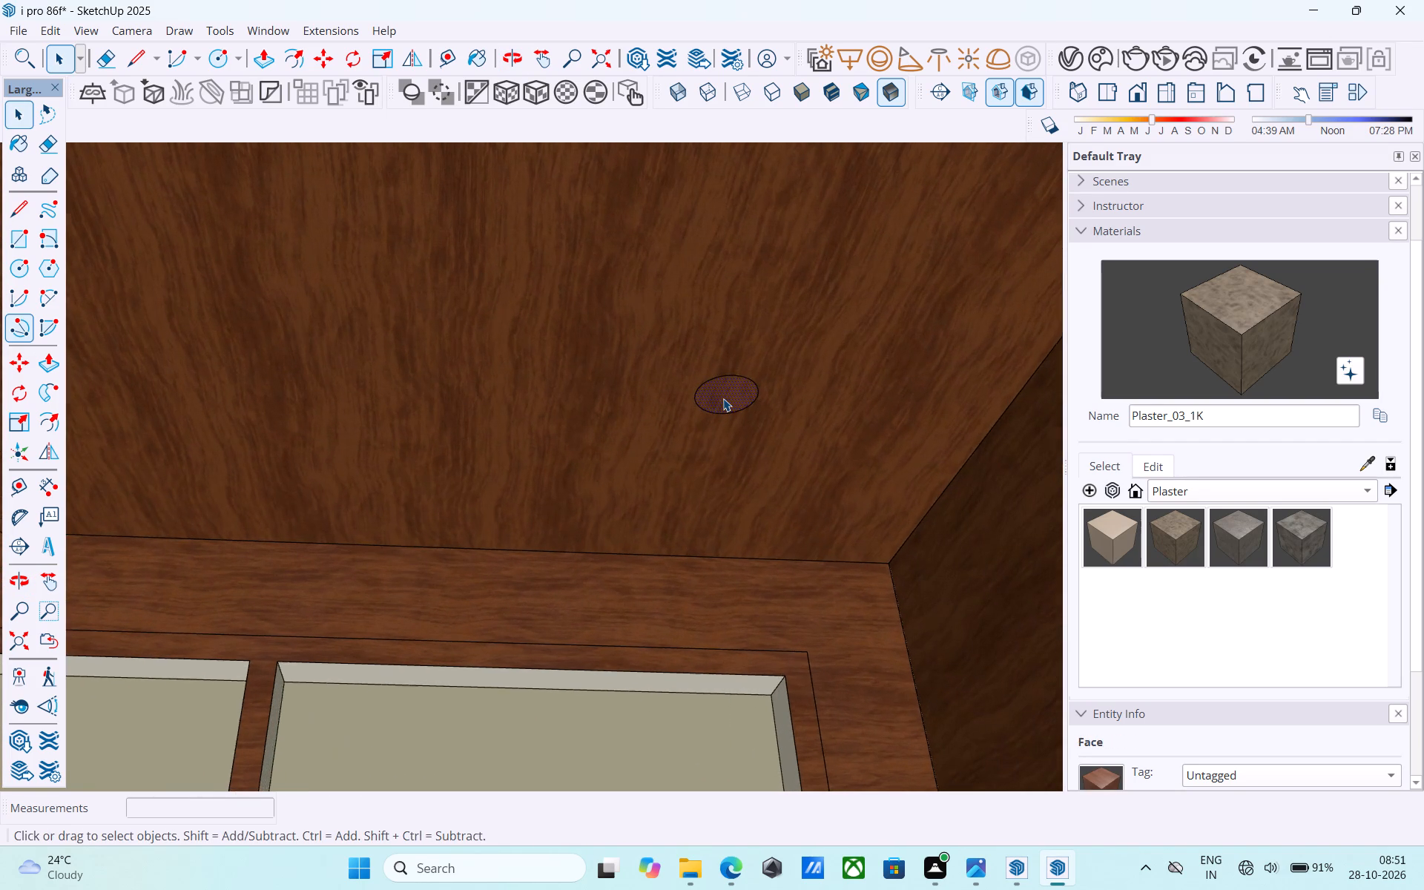
scroll(723, 398, "up", 2)
middle_click_drag(723, 398, 742, 413)
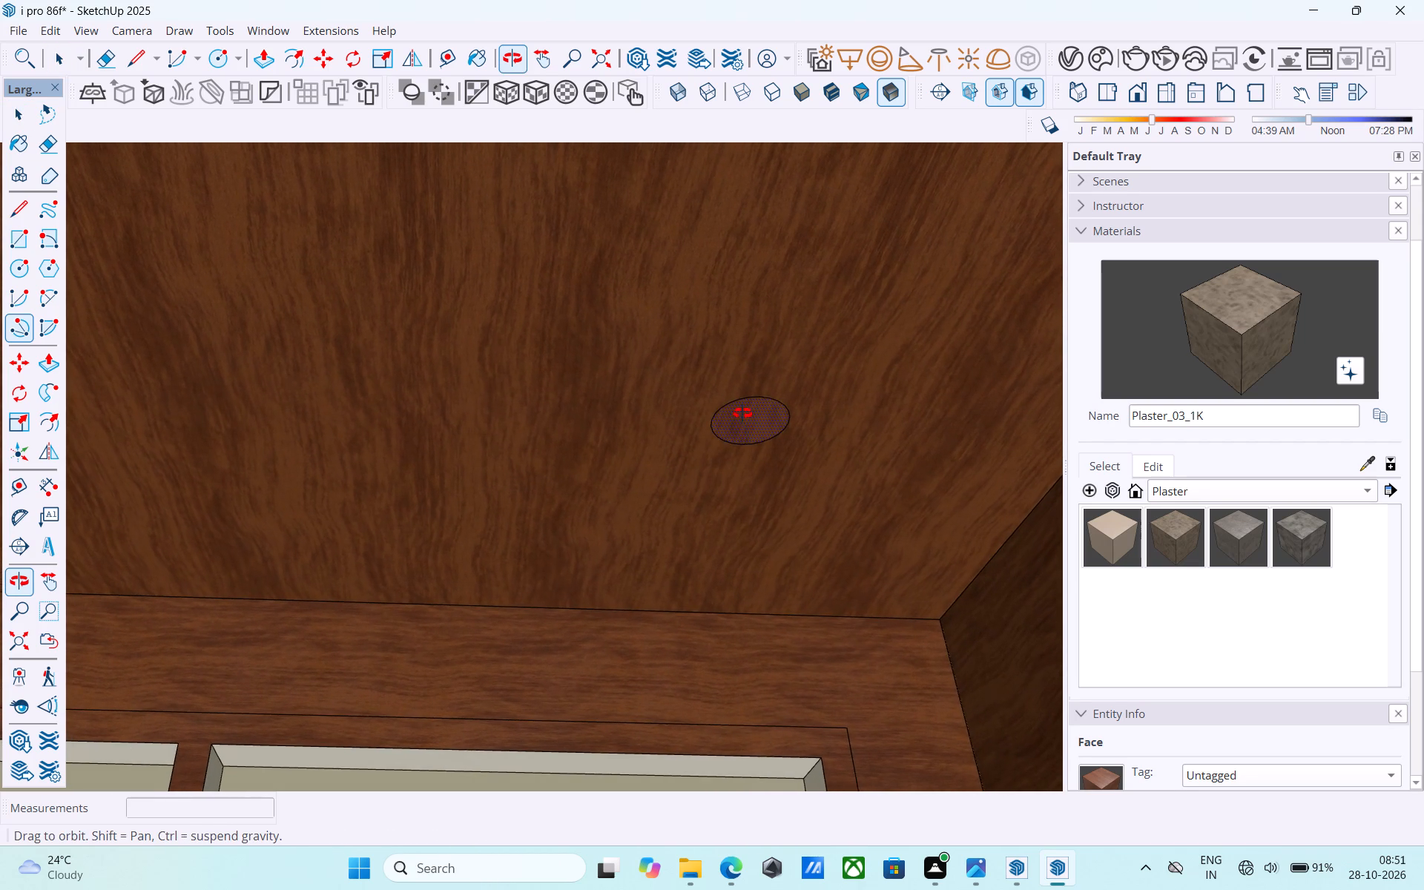
middle_click_drag(742, 413, 741, 410)
key("p")
left_click(742, 418)
scroll(748, 409, "up", 7)
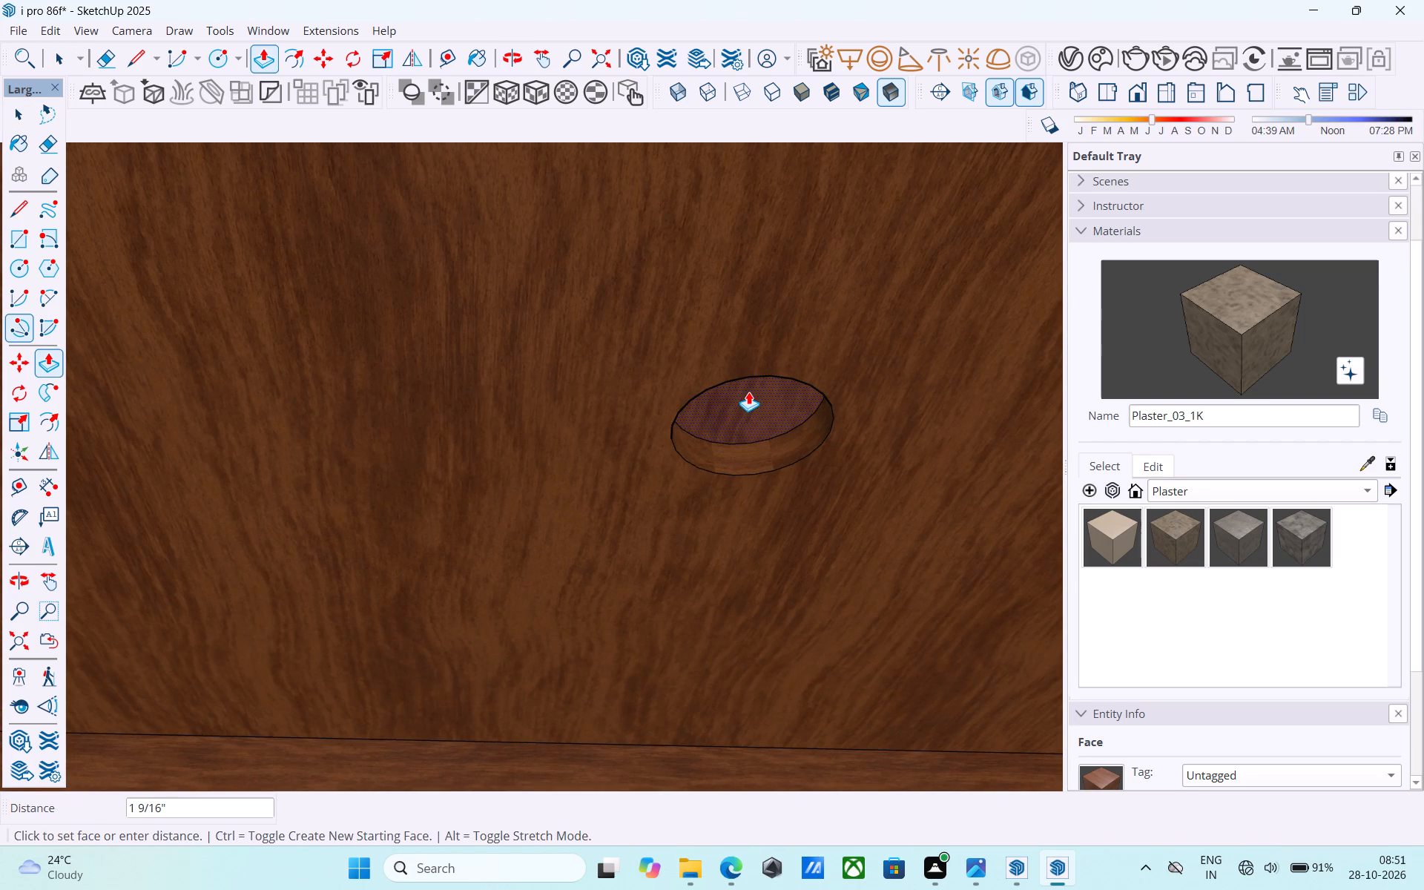
type("4\"")
key("Return")
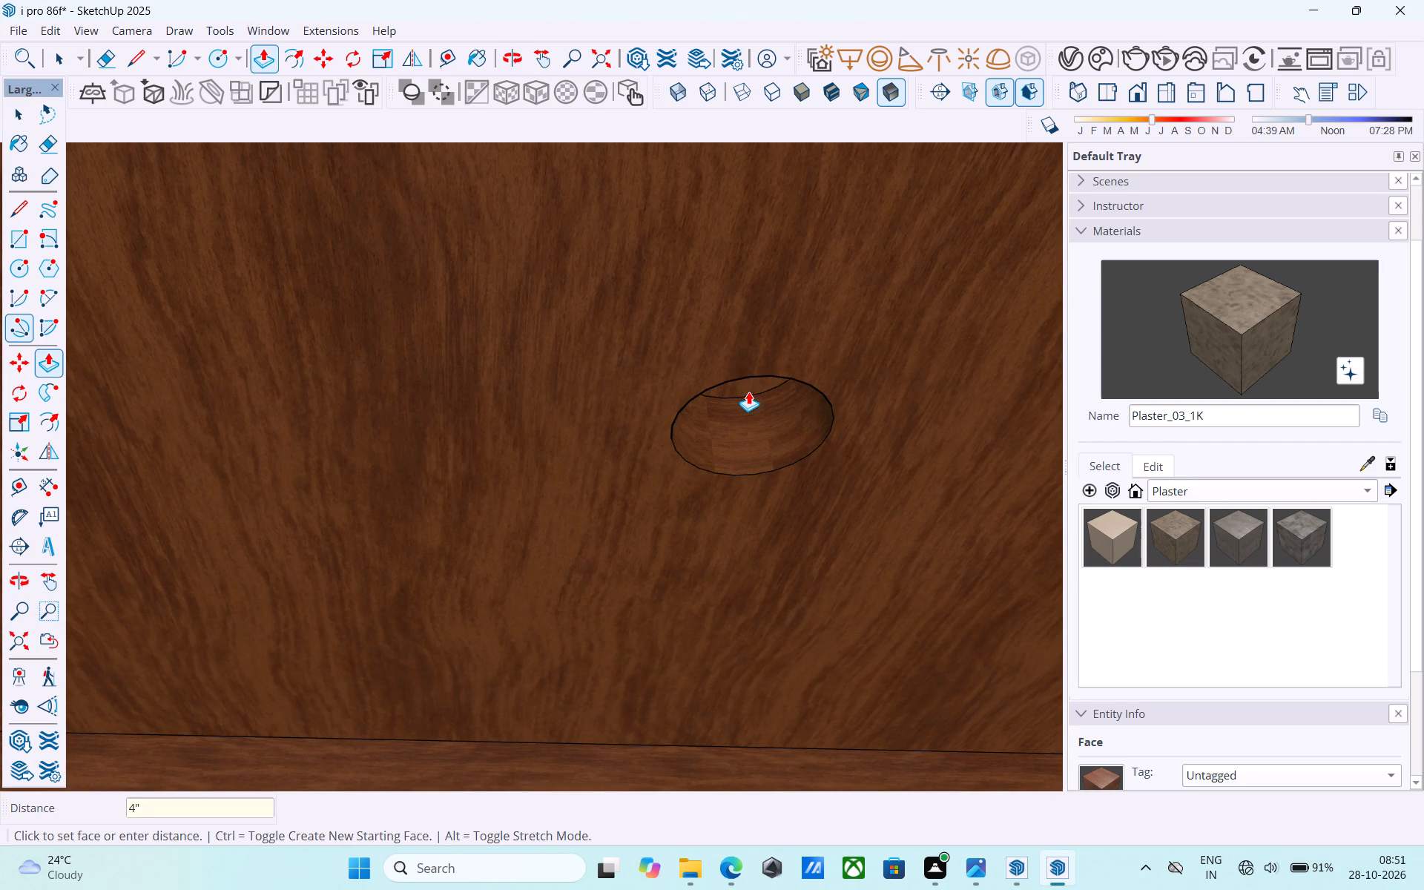
Recess the top balcony's other ceiling circle, away from the slatted panel, by the same 4" depth.
scroll(748, 392, "down", 20)
scroll(748, 392, "down", 4)
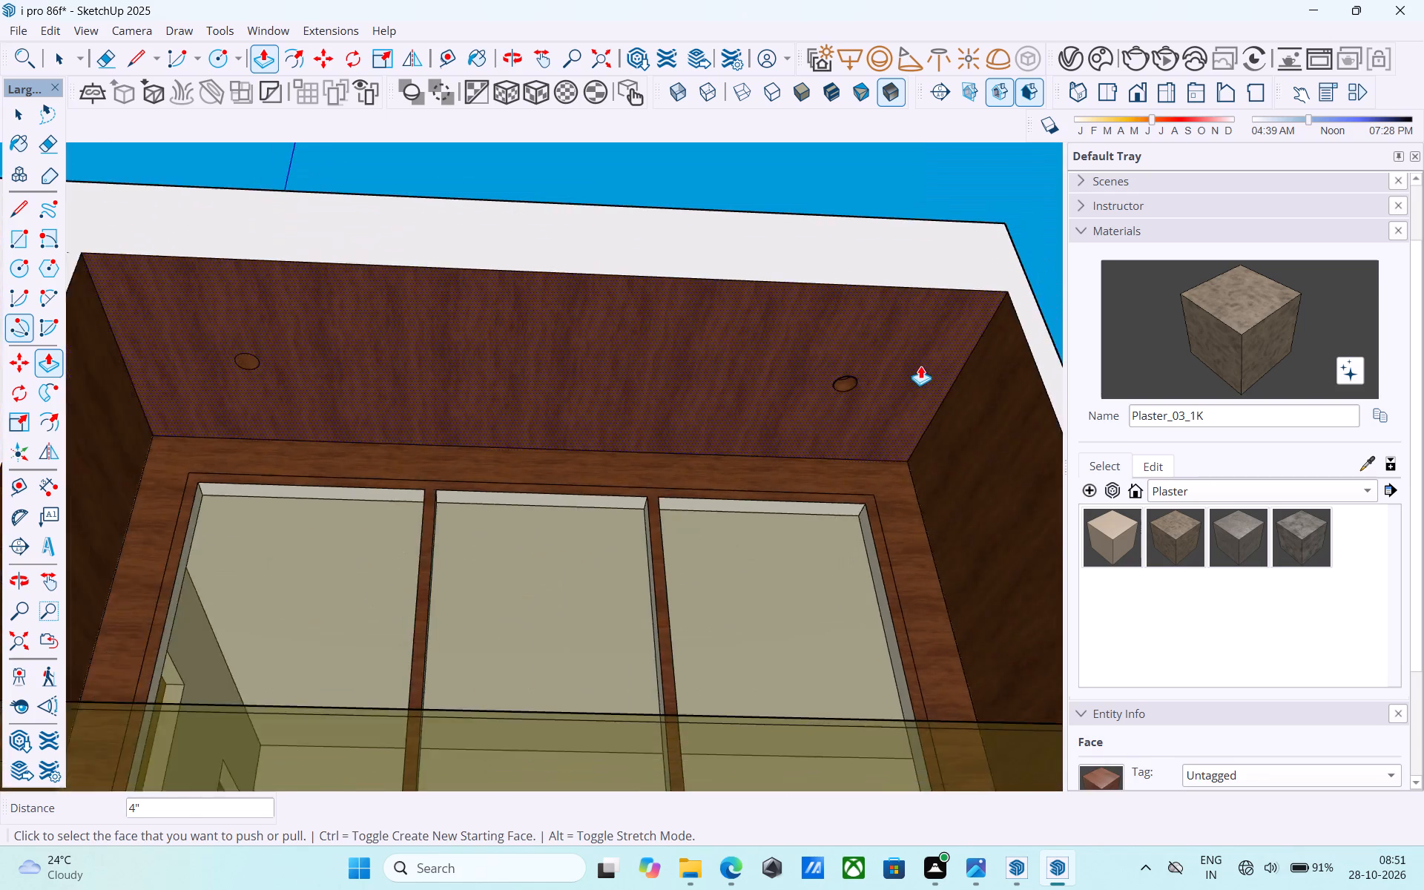
scroll(920, 366, "down", 2)
scroll(444, 365, "up", 12)
double_click(458, 364)
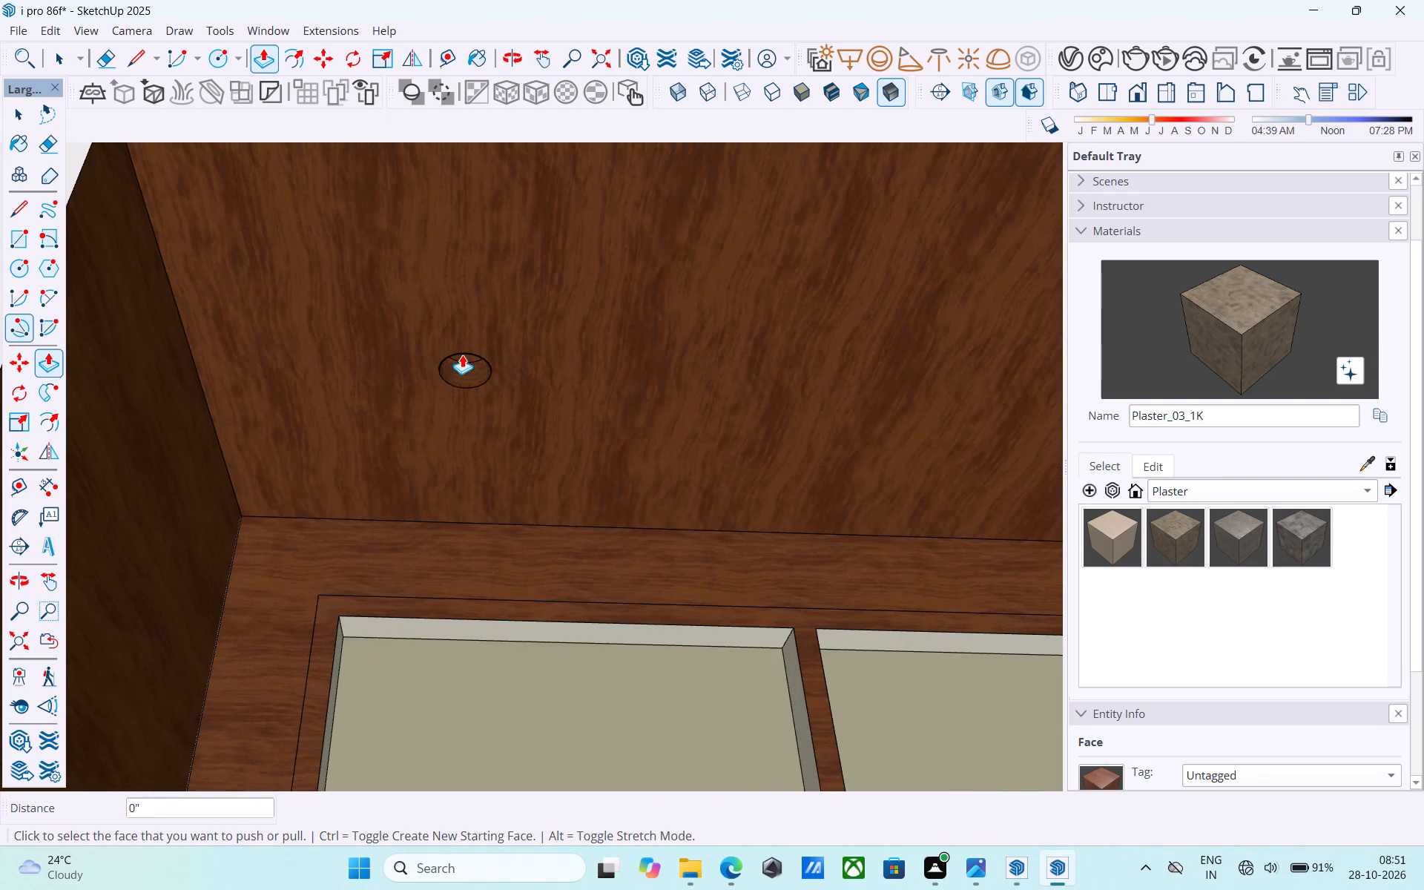
Recess both ceiling circles on the storey directly below the top balcony by the same 4" depth.
scroll(455, 311, "down", 20)
scroll(455, 311, "down", 1)
middle_click_drag(535, 514, 513, 432)
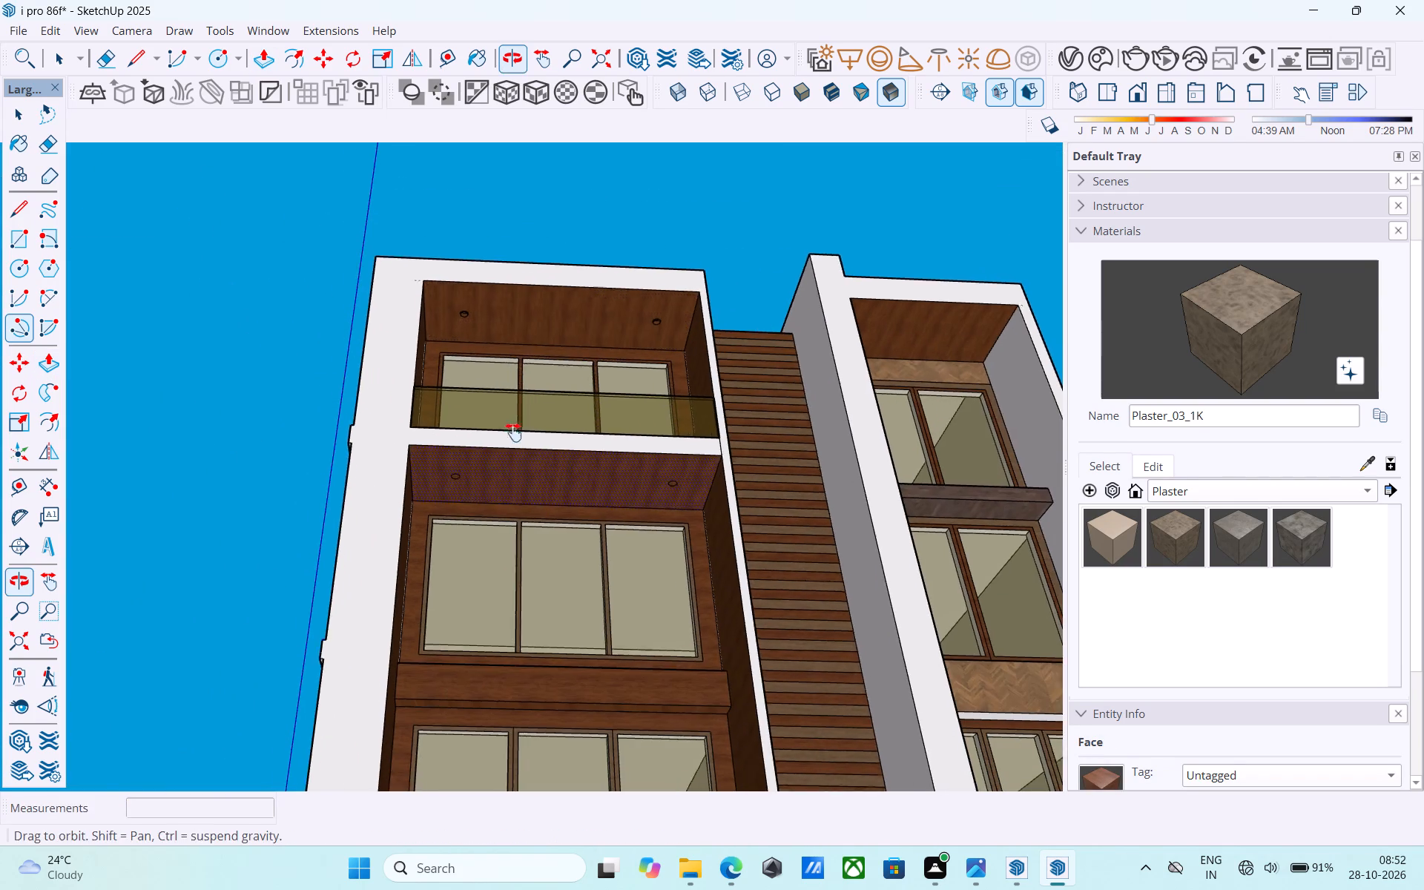
middle_click_drag(513, 432, 501, 360)
scroll(438, 341, "up", 16)
double_click(415, 322)
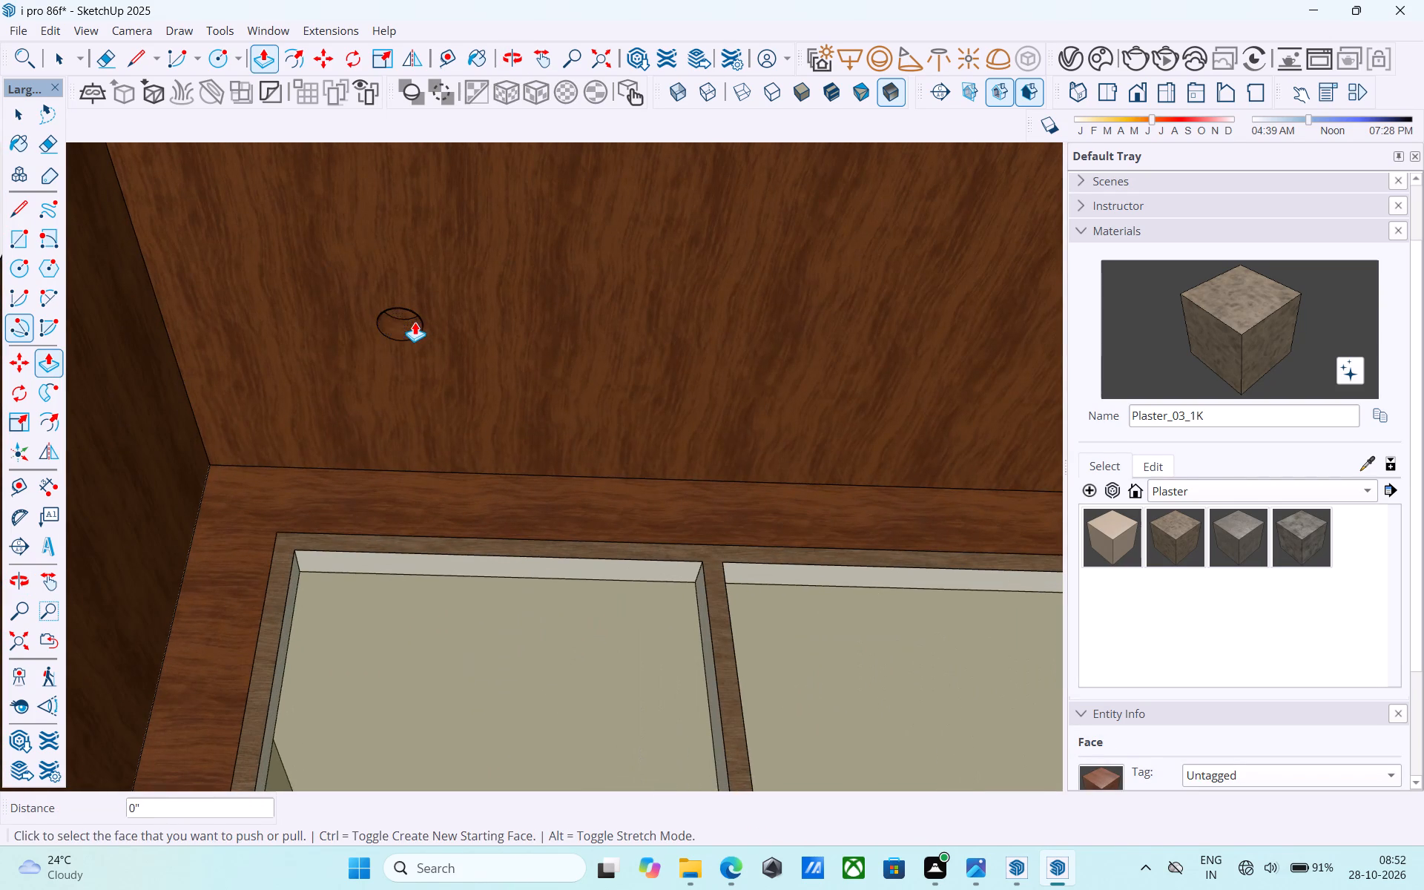
scroll(362, 333, "down", 10)
middle_click_drag(837, 337, 655, 342, "shift")
scroll(696, 342, "up", 4)
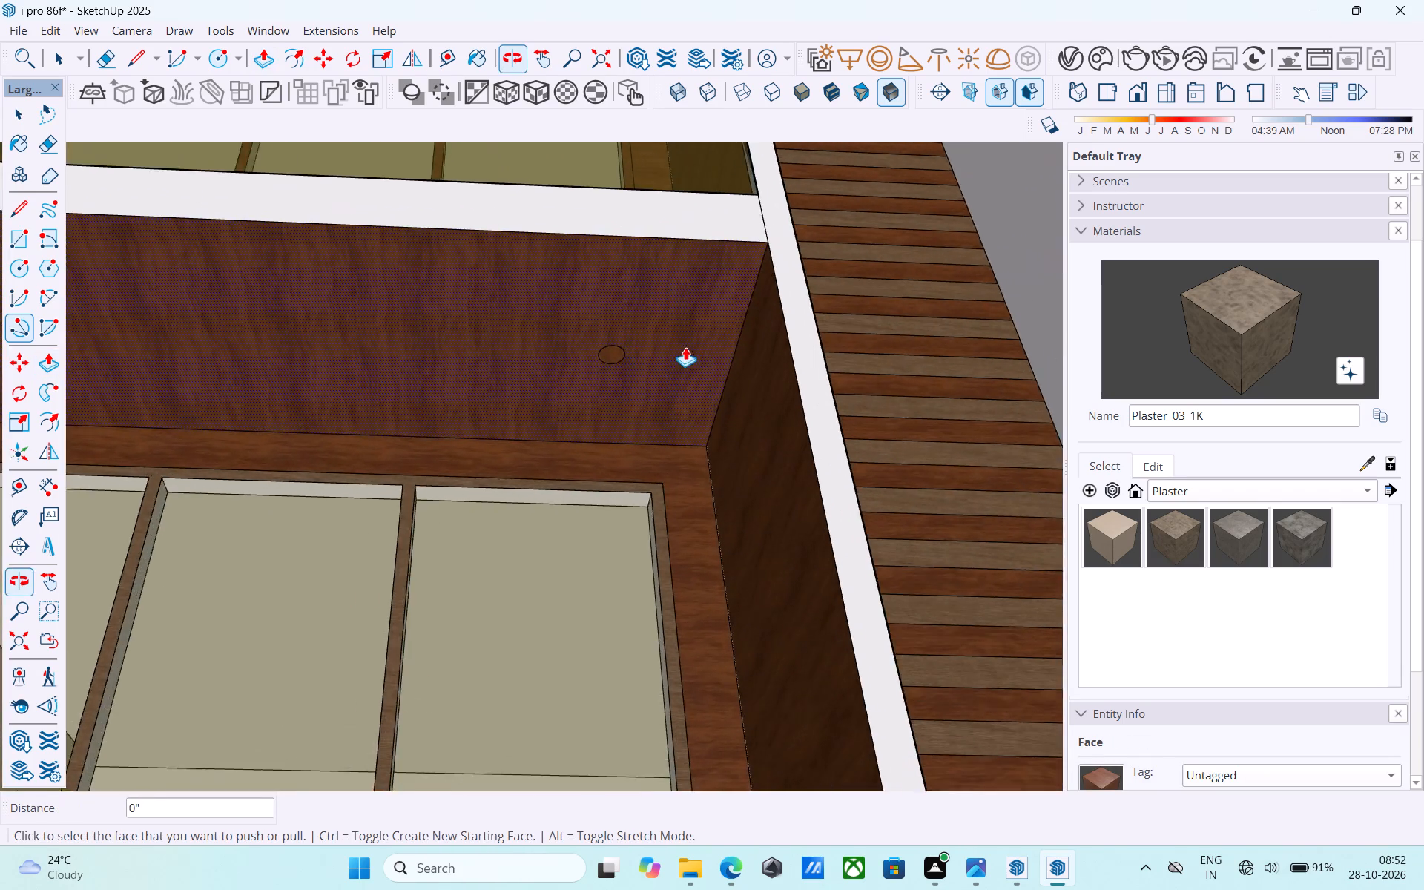
scroll(685, 347, "up", 7)
double_click(589, 352)
scroll(589, 352, "down", 11)
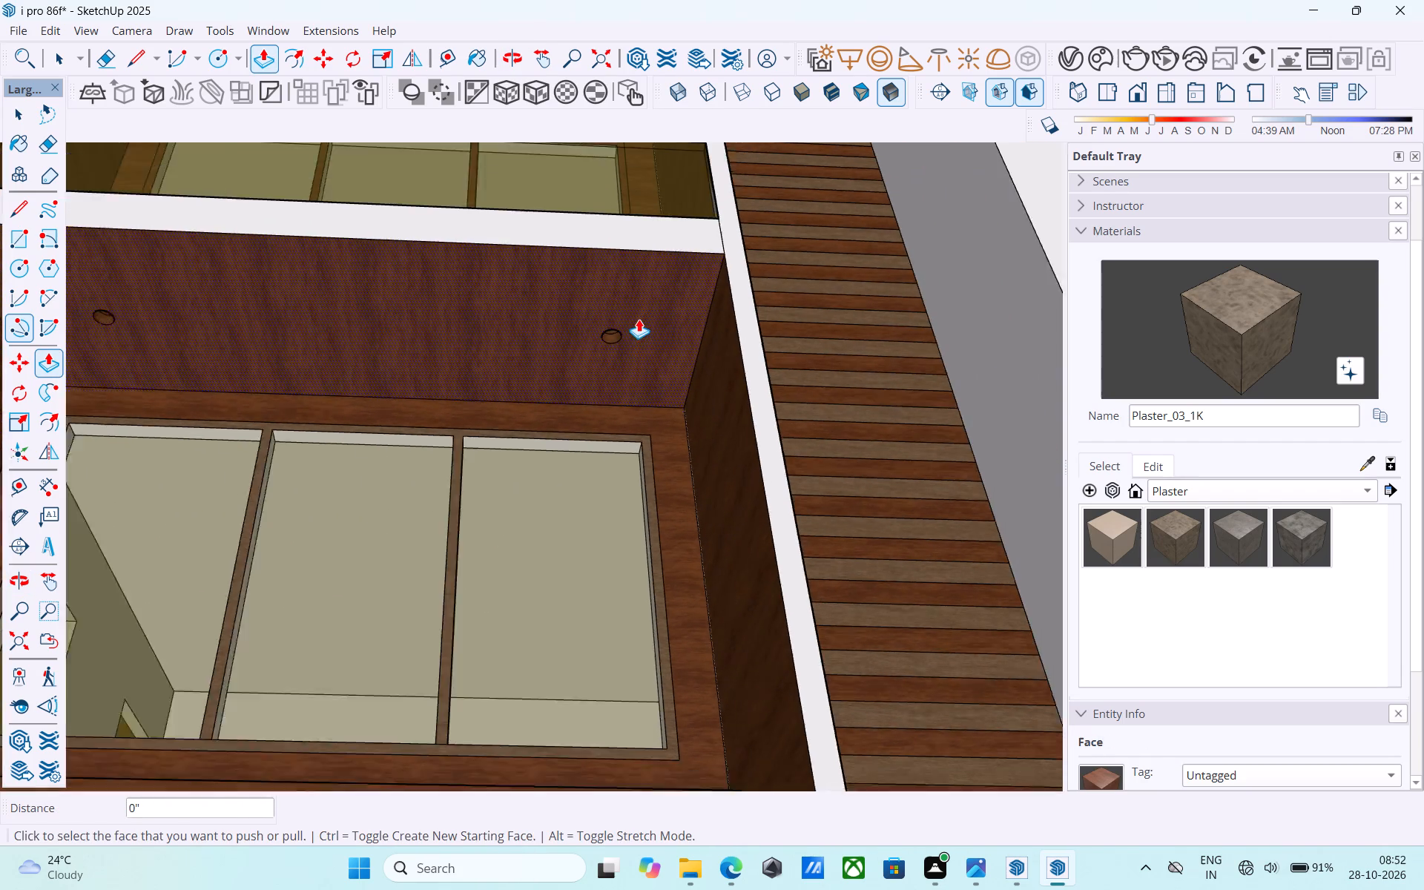
Examine the front facade and the recessed balcony ceiling circles from above and below.
scroll(639, 319, "down", 14)
middle_click_drag(635, 413, 573, 660)
scroll(599, 543, "down", 5)
middle_click_drag(662, 455, 679, 662)
middle_click_drag(665, 480, 665, 352)
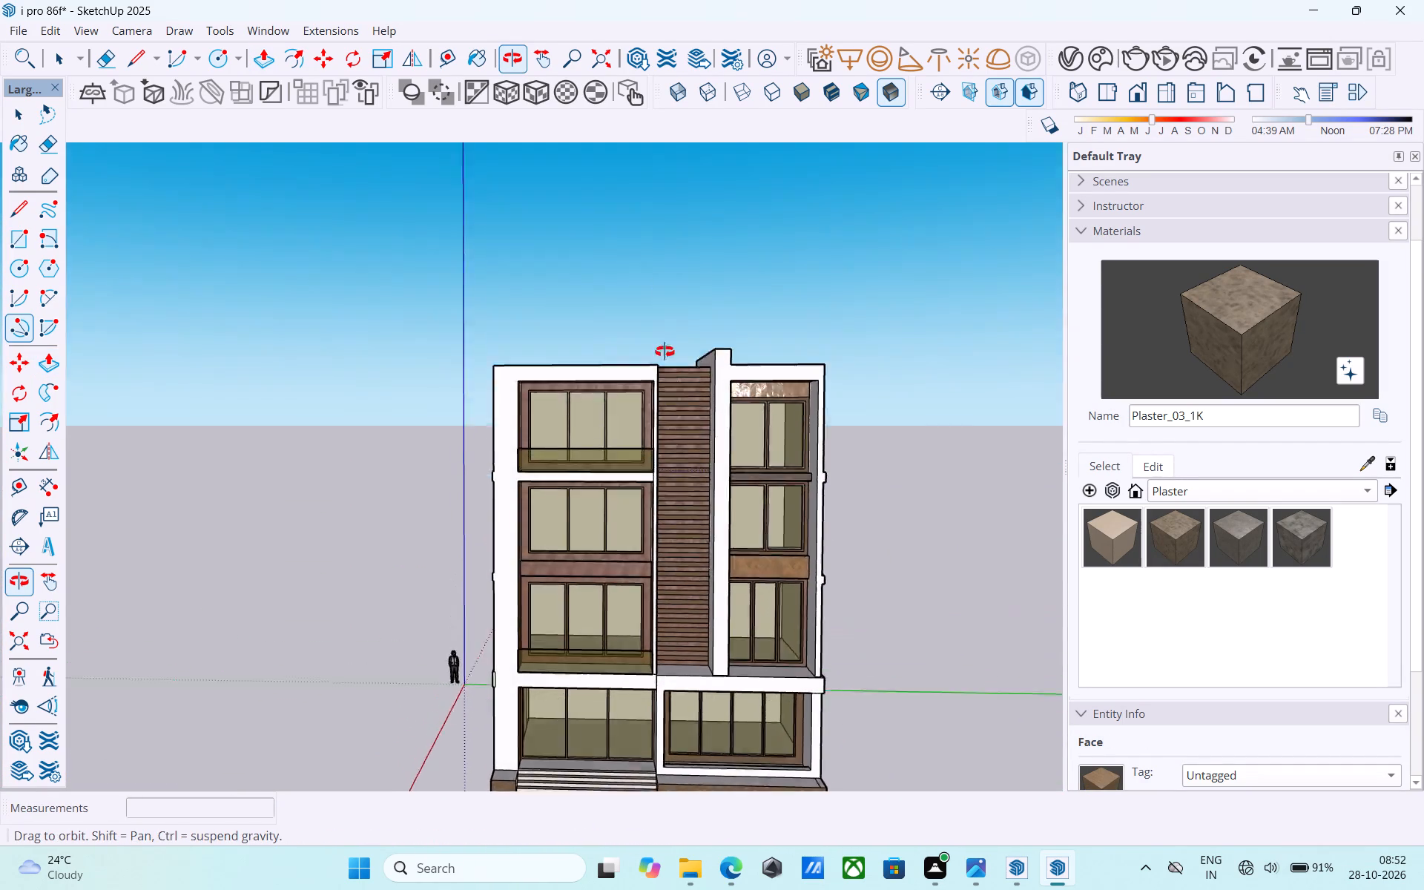
middle_click_drag(665, 352, 732, 214)
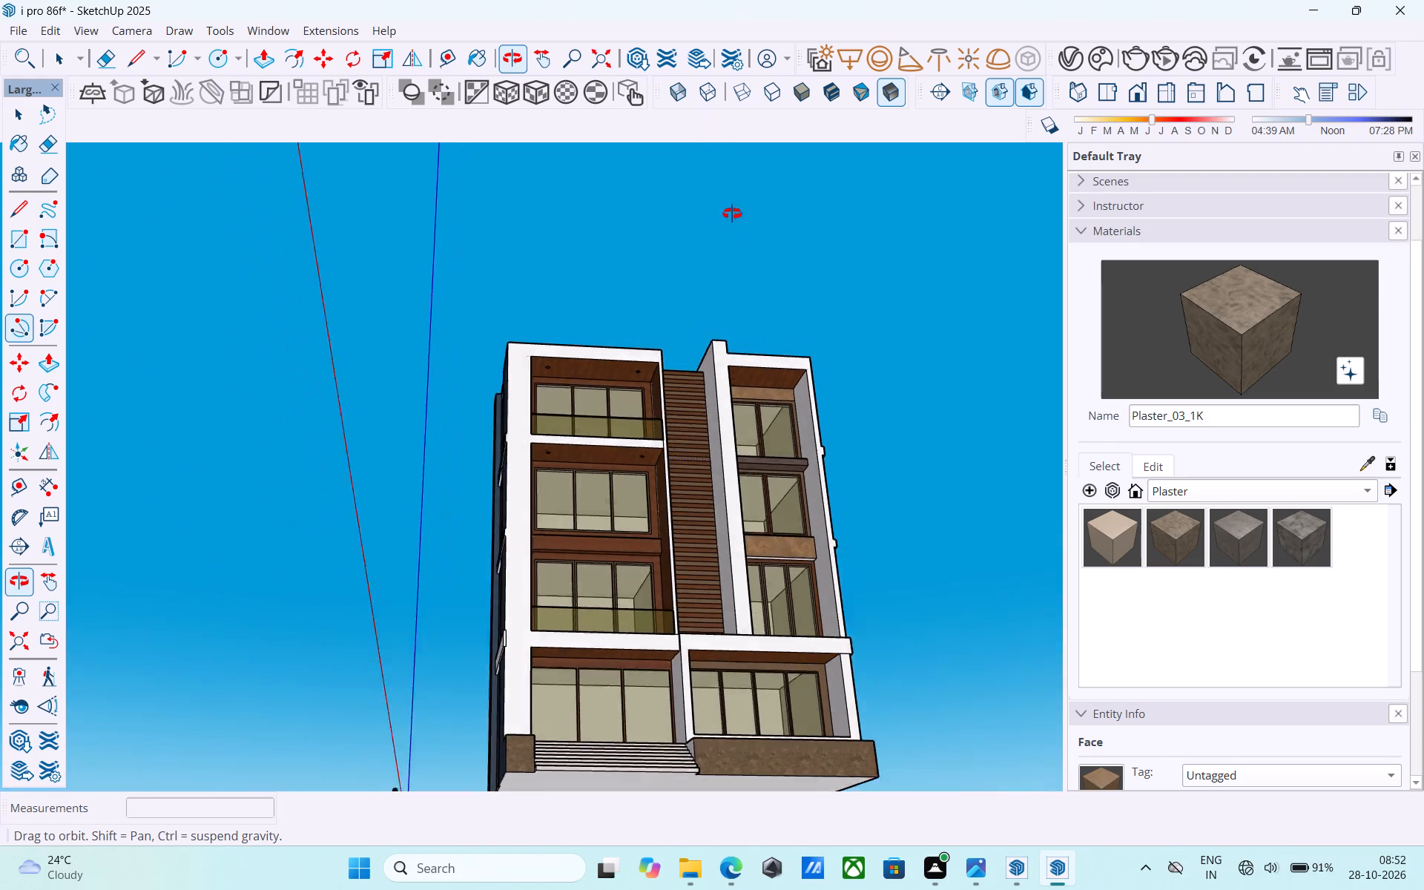
middle_click_drag(732, 214, 630, 481)
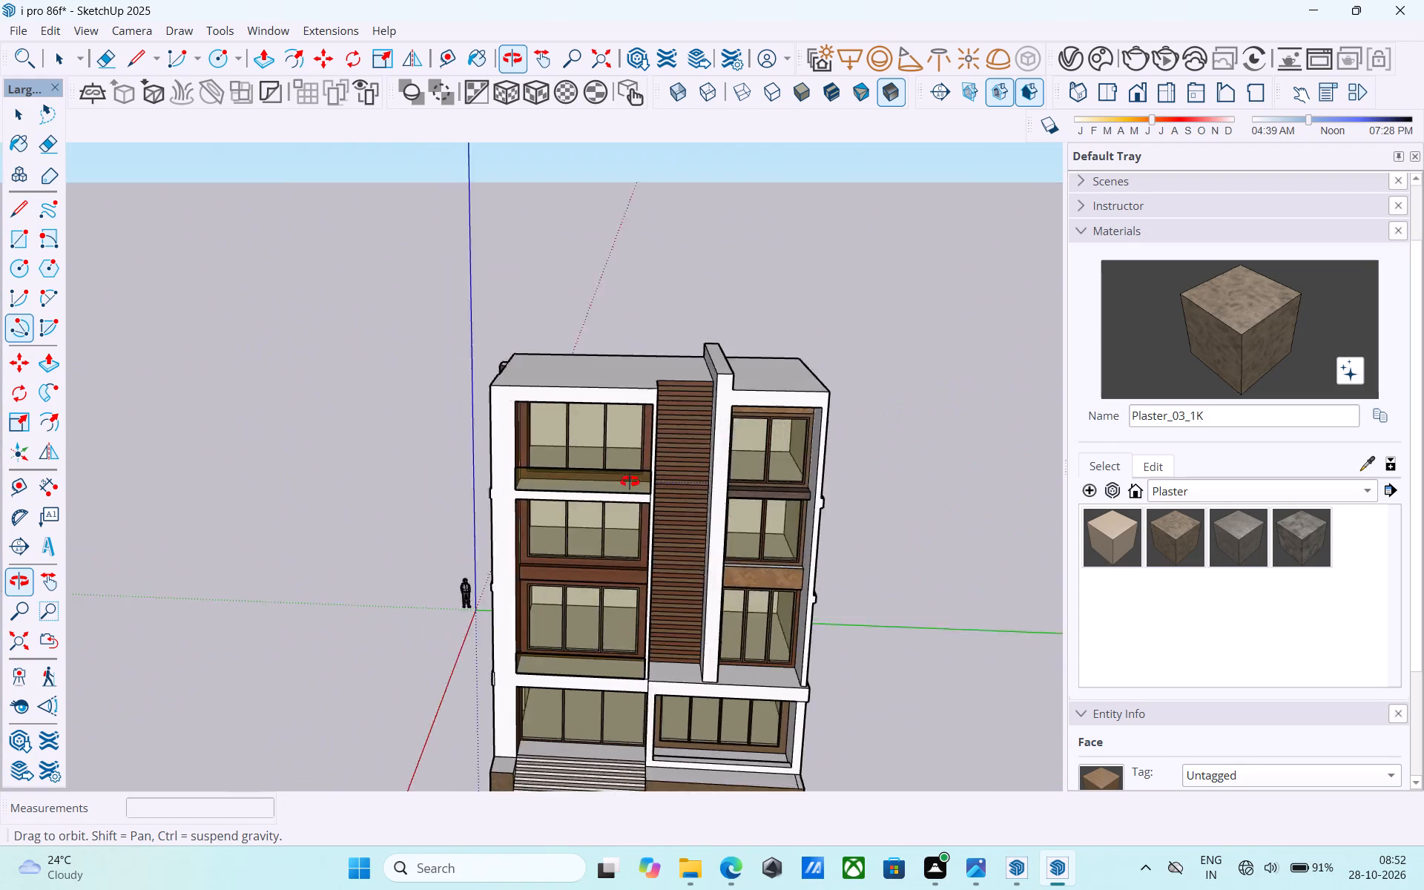
middle_click_drag(630, 481, 633, 211)
middle_click_drag(600, 320, 581, 395, "shift")
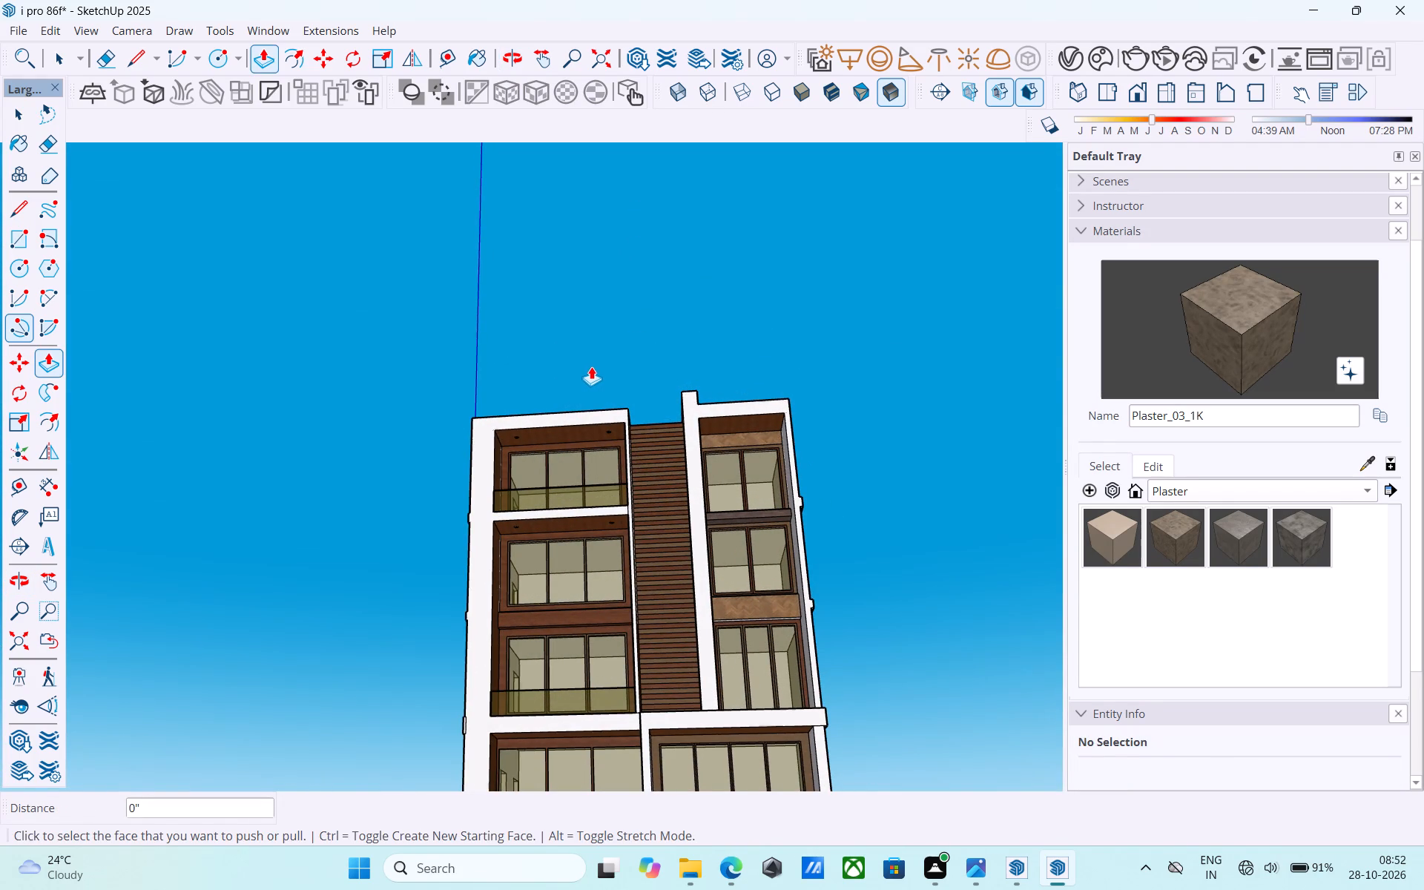
scroll(592, 366, "up", 4)
key("space")
scroll(591, 369, "down", 4)
middle_click_drag(572, 436, 597, 346)
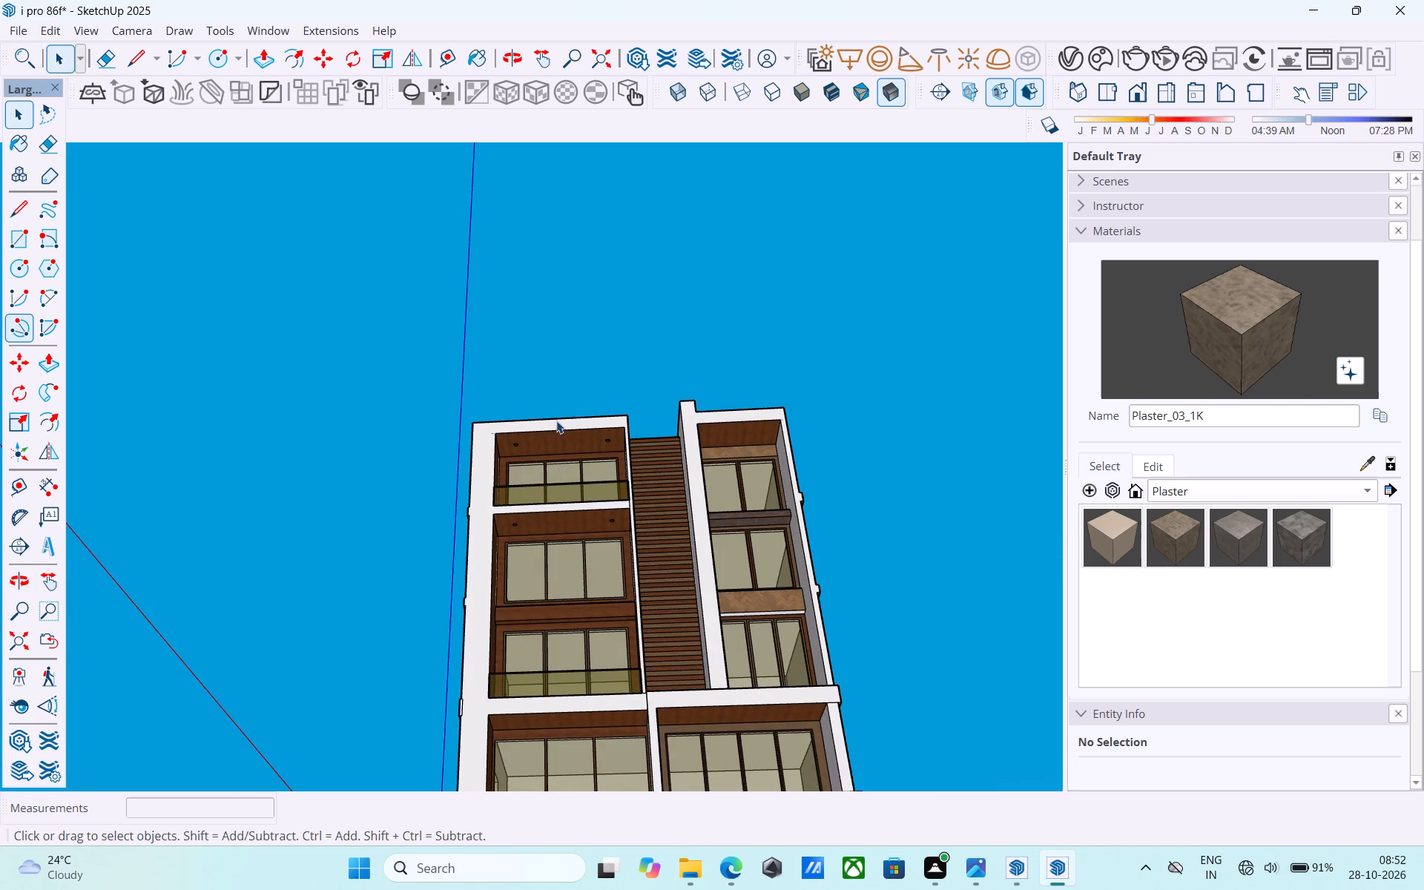
Place a V-Ray sphere light, smaller than the opening, in the top balcony's ceiling recess away from the slatted panel.
scroll(534, 475, "up", 4)
middle_click_drag(535, 472, 548, 385)
scroll(521, 445, "up", 1)
scroll(493, 432, "up", 20)
scroll(493, 432, "up", 2)
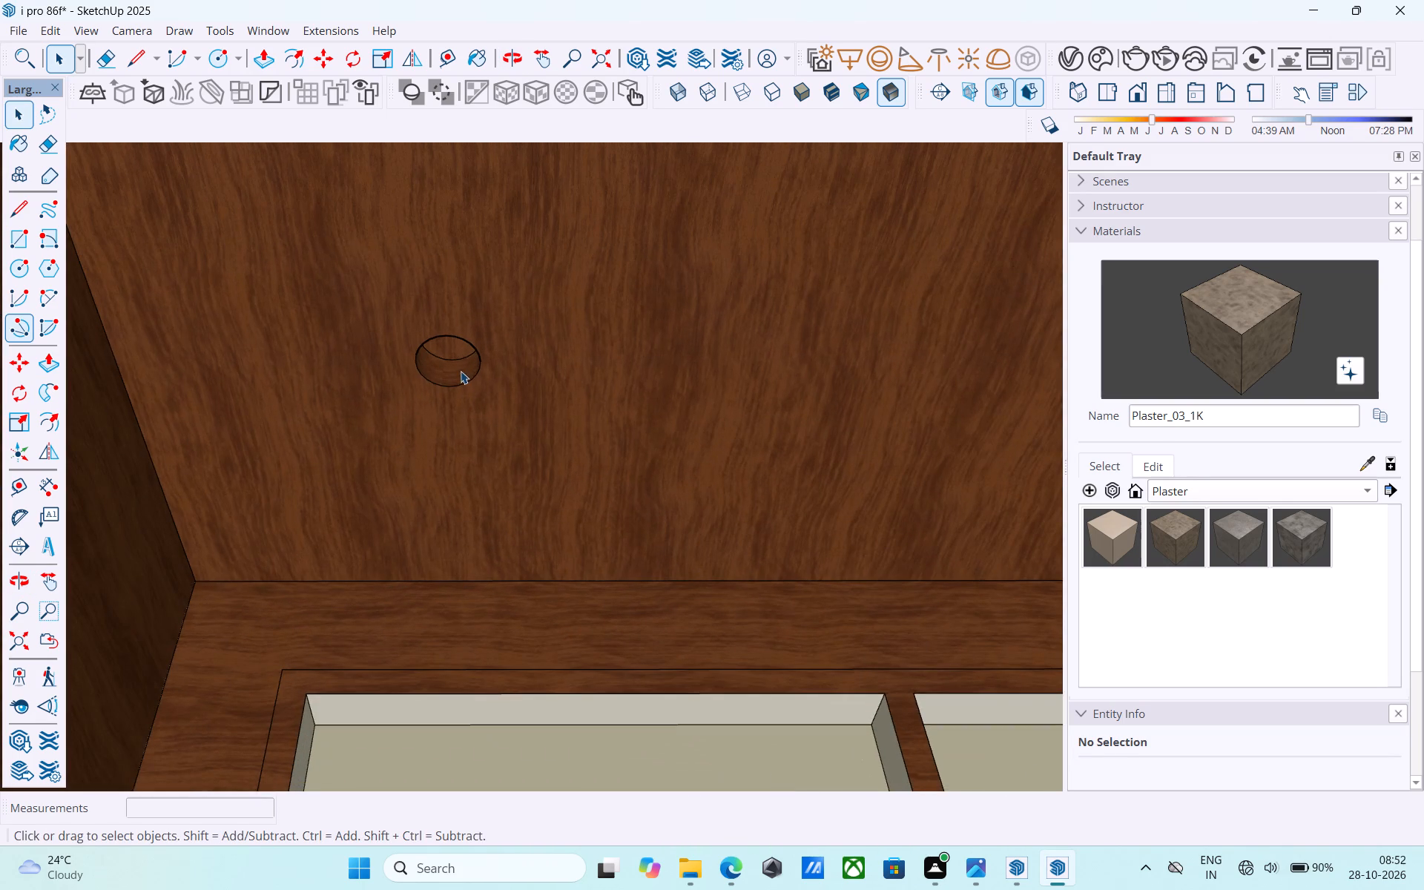
middle_click_drag(461, 371, 471, 341, "shift")
scroll(471, 342, "up", 3)
middle_click_drag(450, 397, 438, 366)
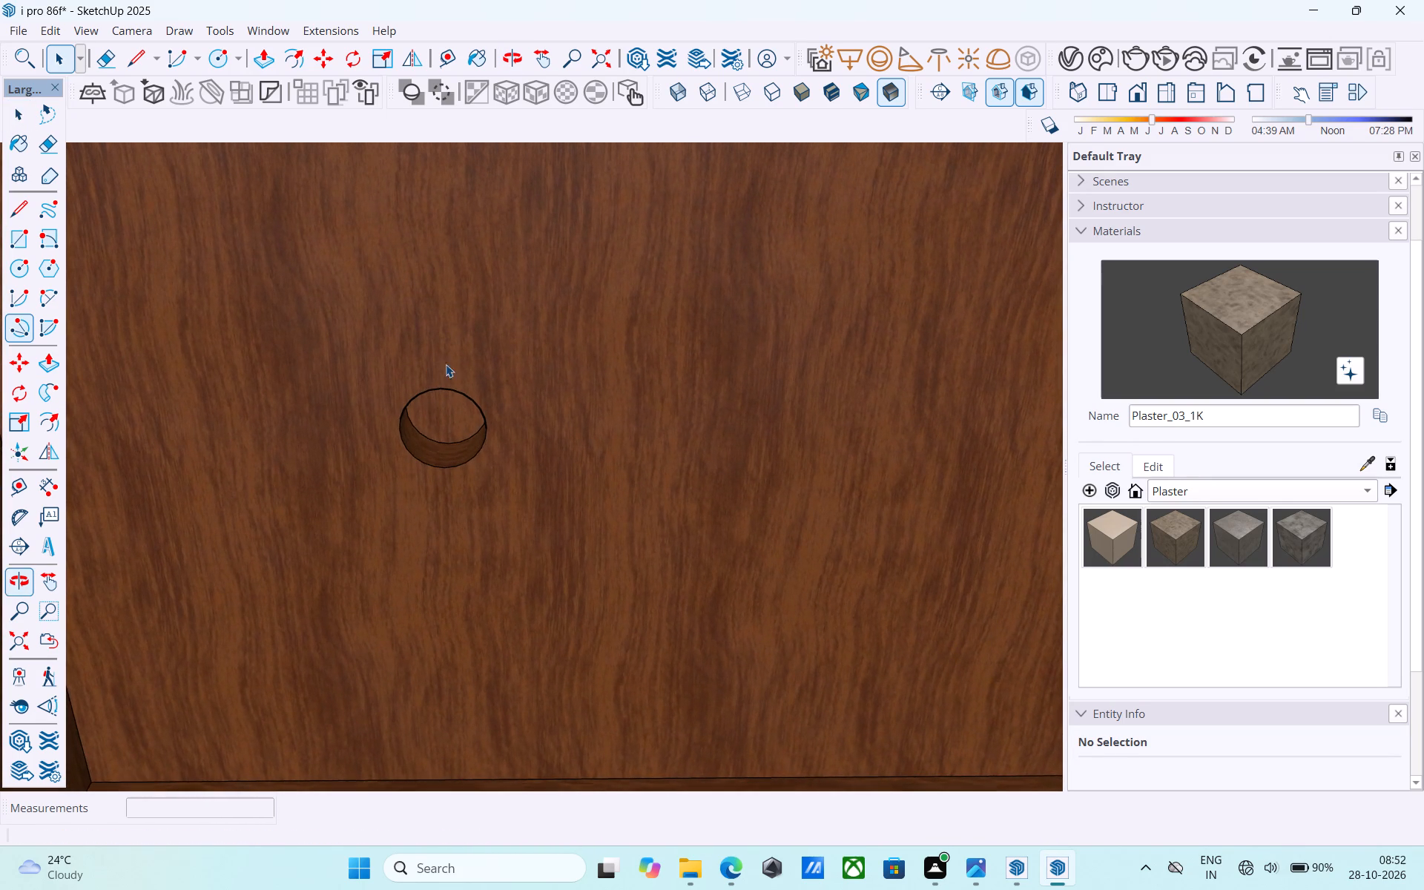
left_click(886, 53)
middle_click_drag(395, 433, 423, 290)
scroll(415, 378, "up", 3)
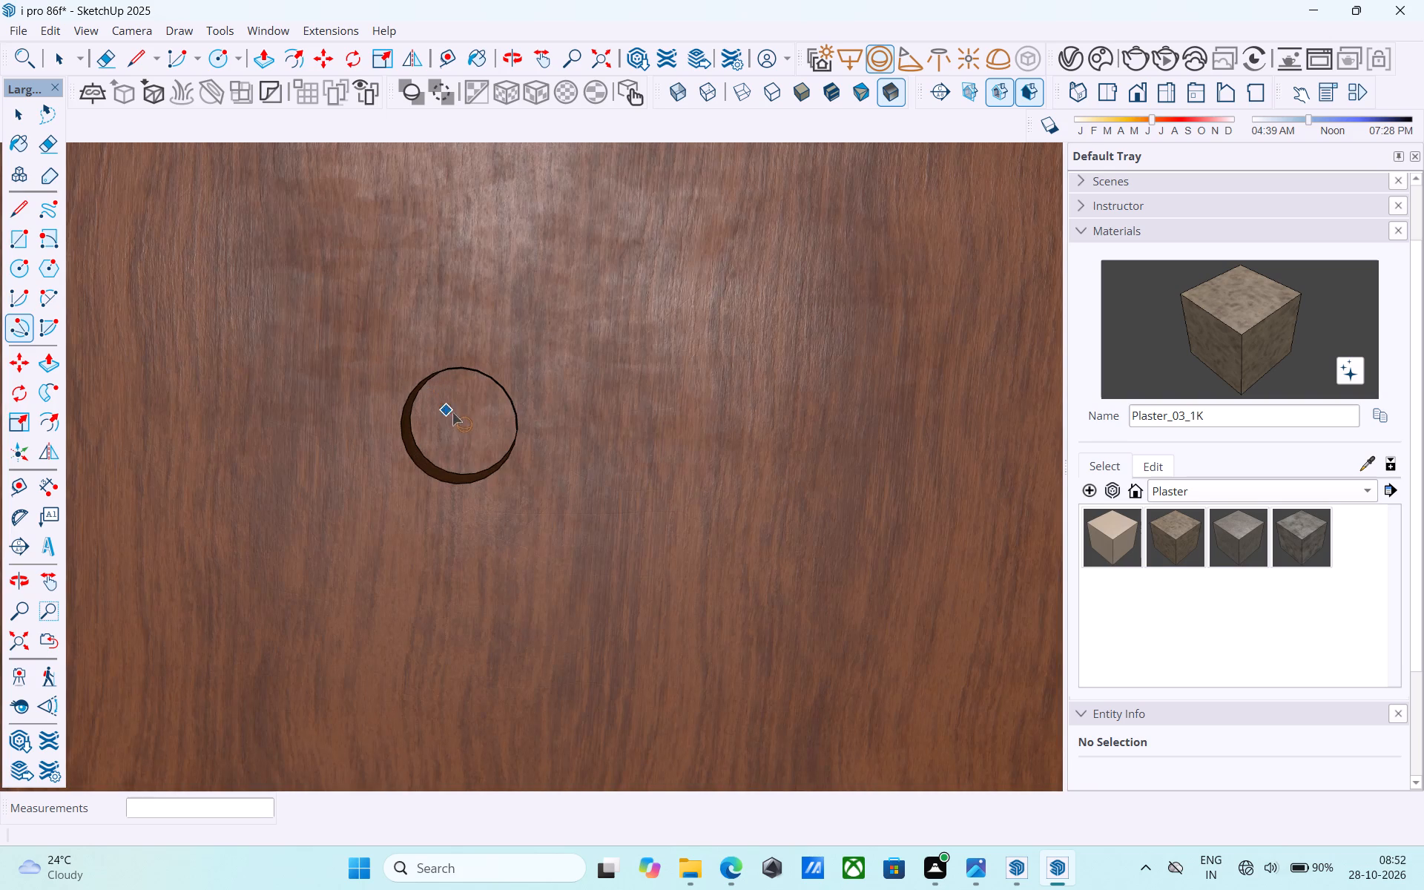
left_click(461, 426)
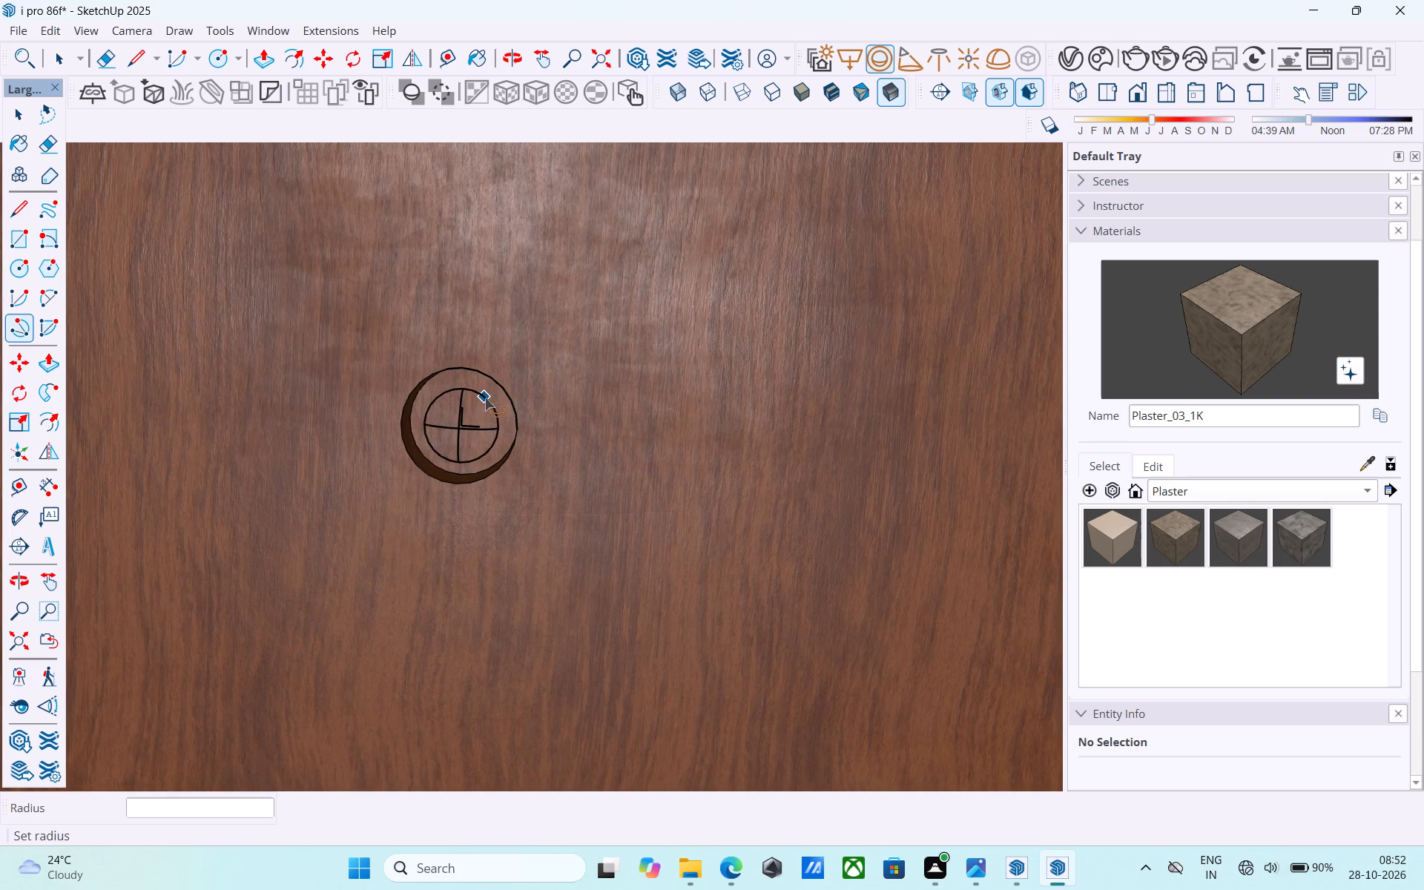
left_click(489, 390)
Place a V-Ray sphere light, smaller than the opening, centred in the top balcony's ceiling recess beside the slatted panel.
scroll(447, 381, "down", 5)
middle_click_drag(696, 361, 122, 400)
scroll(170, 403, "down", 3)
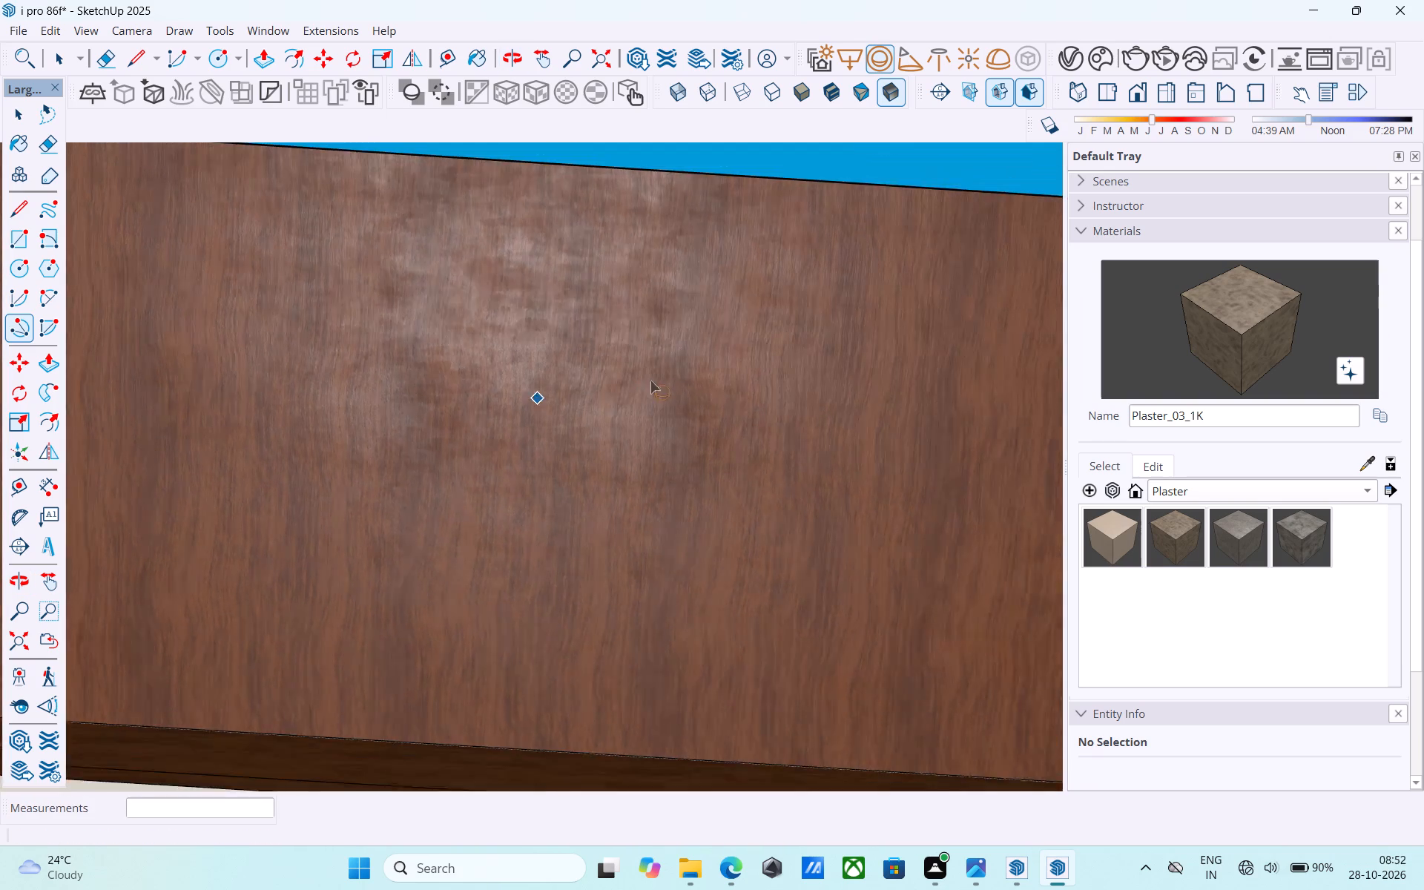
scroll(650, 380, "down", 3)
middle_click_drag(769, 377, 520, 645)
scroll(696, 402, "down", 5)
middle_click_drag(775, 280, 487, 889)
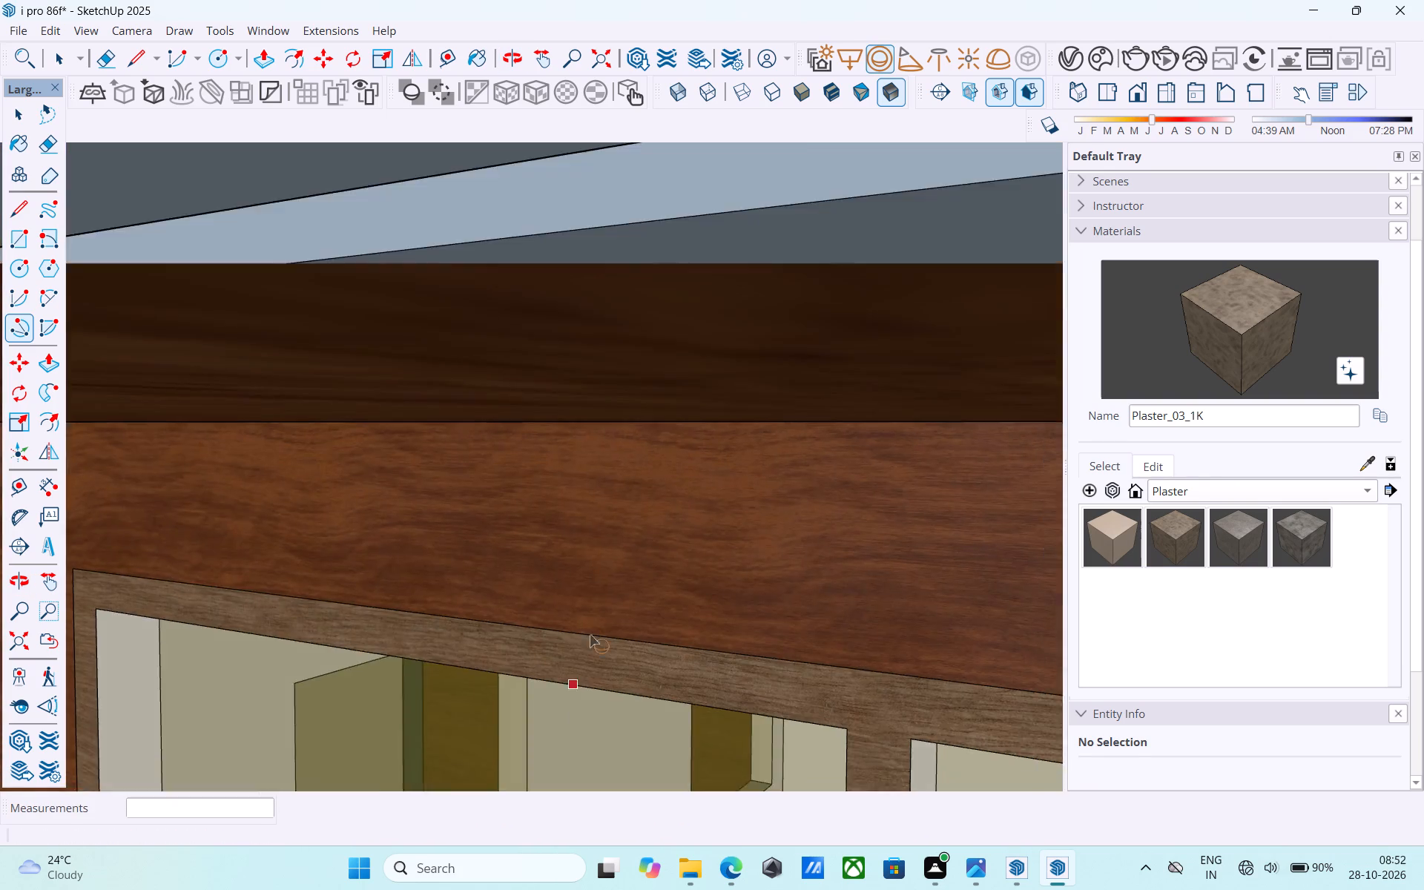
scroll(607, 565, "down", 20)
scroll(607, 565, "down", 20)
scroll(607, 565, "down", 3)
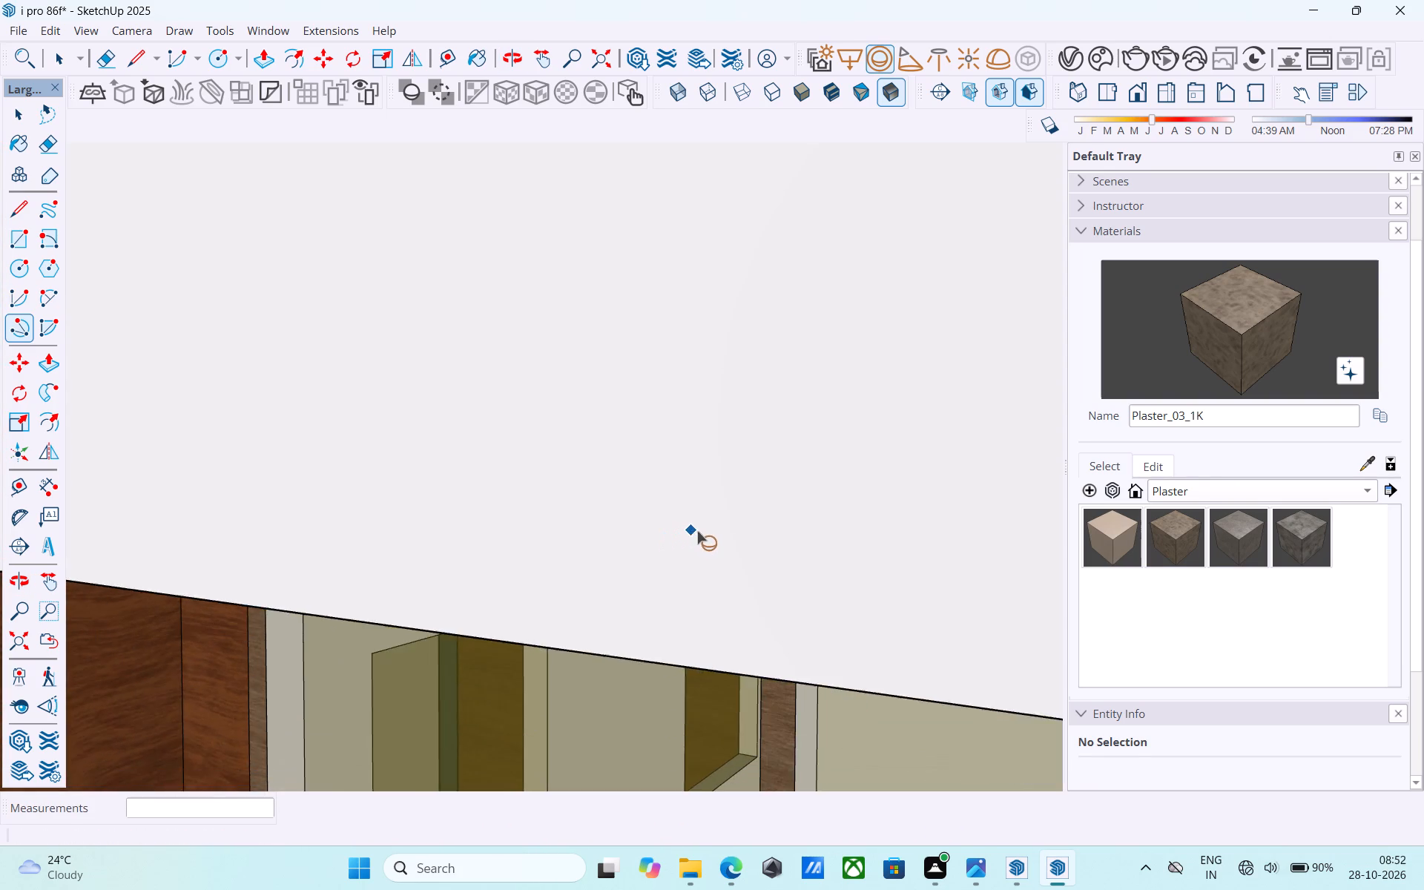
scroll(697, 531, "down", 9)
scroll(692, 542, "up", 1)
scroll(692, 543, "down", 7)
middle_click_drag(700, 538, 690, 686, "shift")
scroll(697, 588, "down", 16)
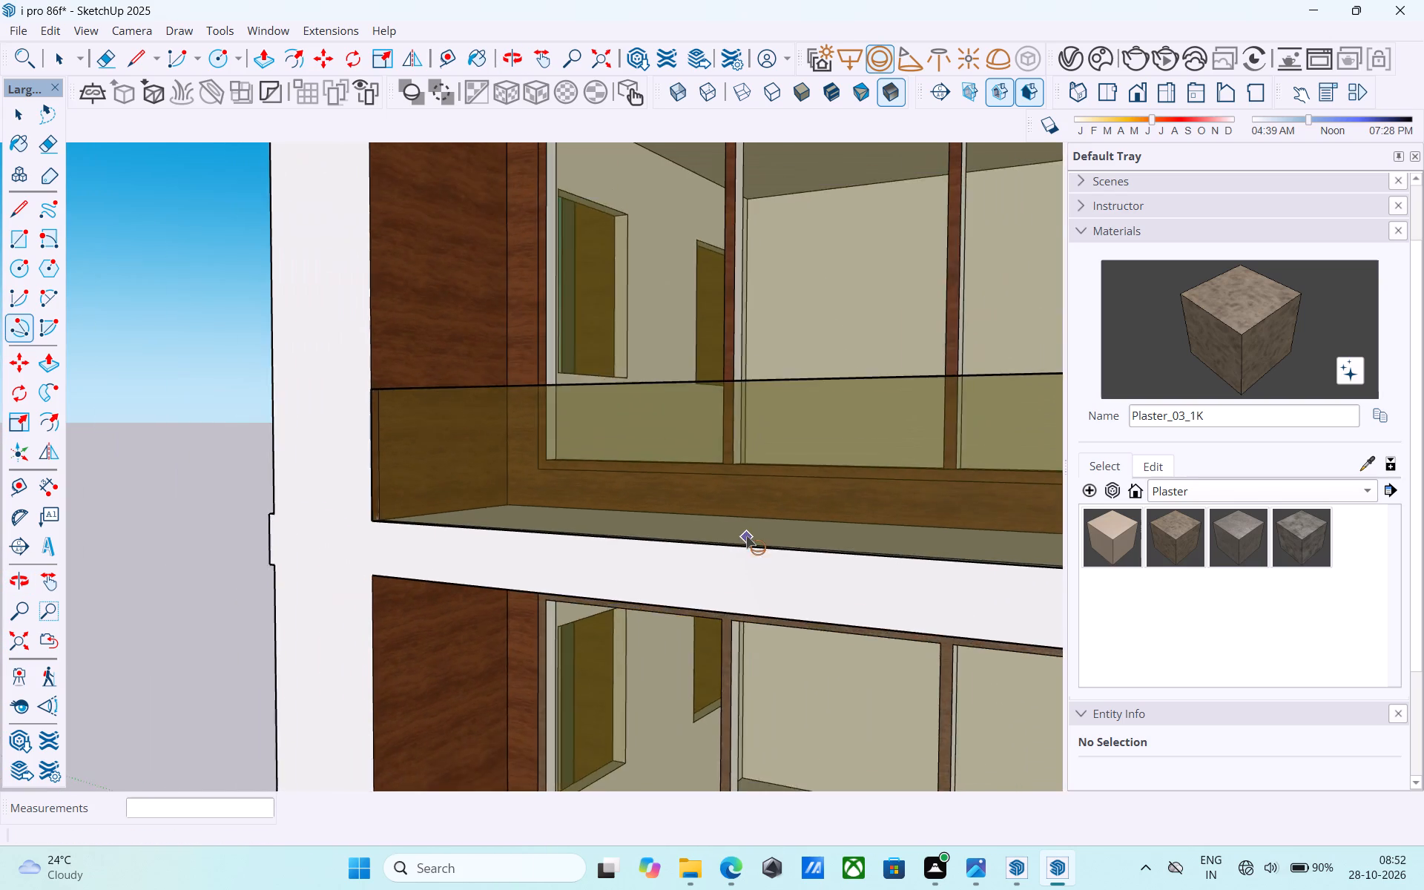
scroll(746, 535, "down", 4)
middle_click_drag(745, 542, 800, 584)
middle_click_drag(887, 380, 829, 463, "shift")
scroll(854, 412, "up", 2)
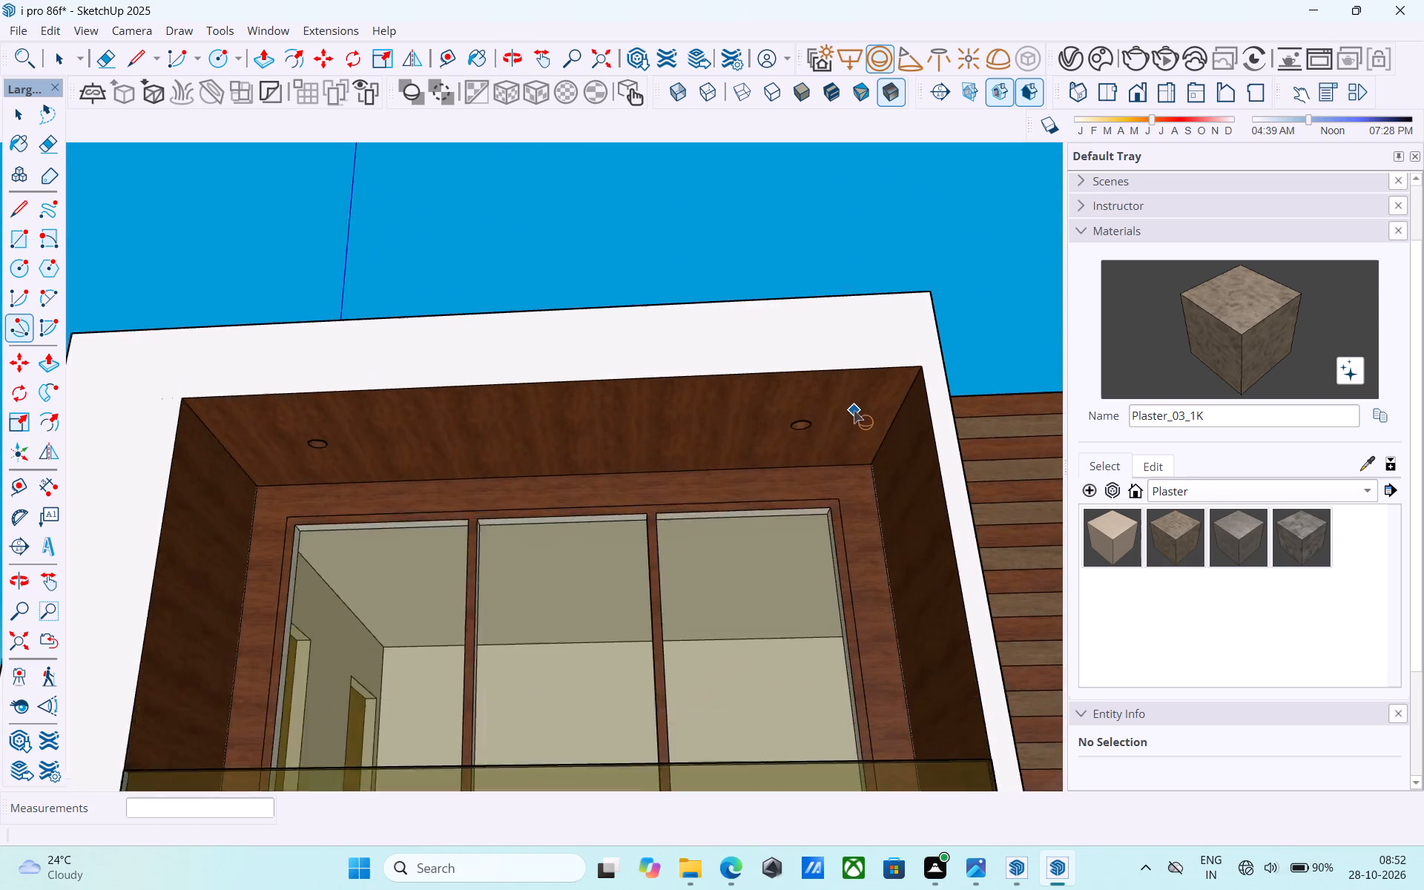
scroll(854, 410, "up", 10)
middle_click_drag(830, 427, 766, 349)
scroll(838, 489, "up", 1)
middle_click_drag(838, 489, 901, 558)
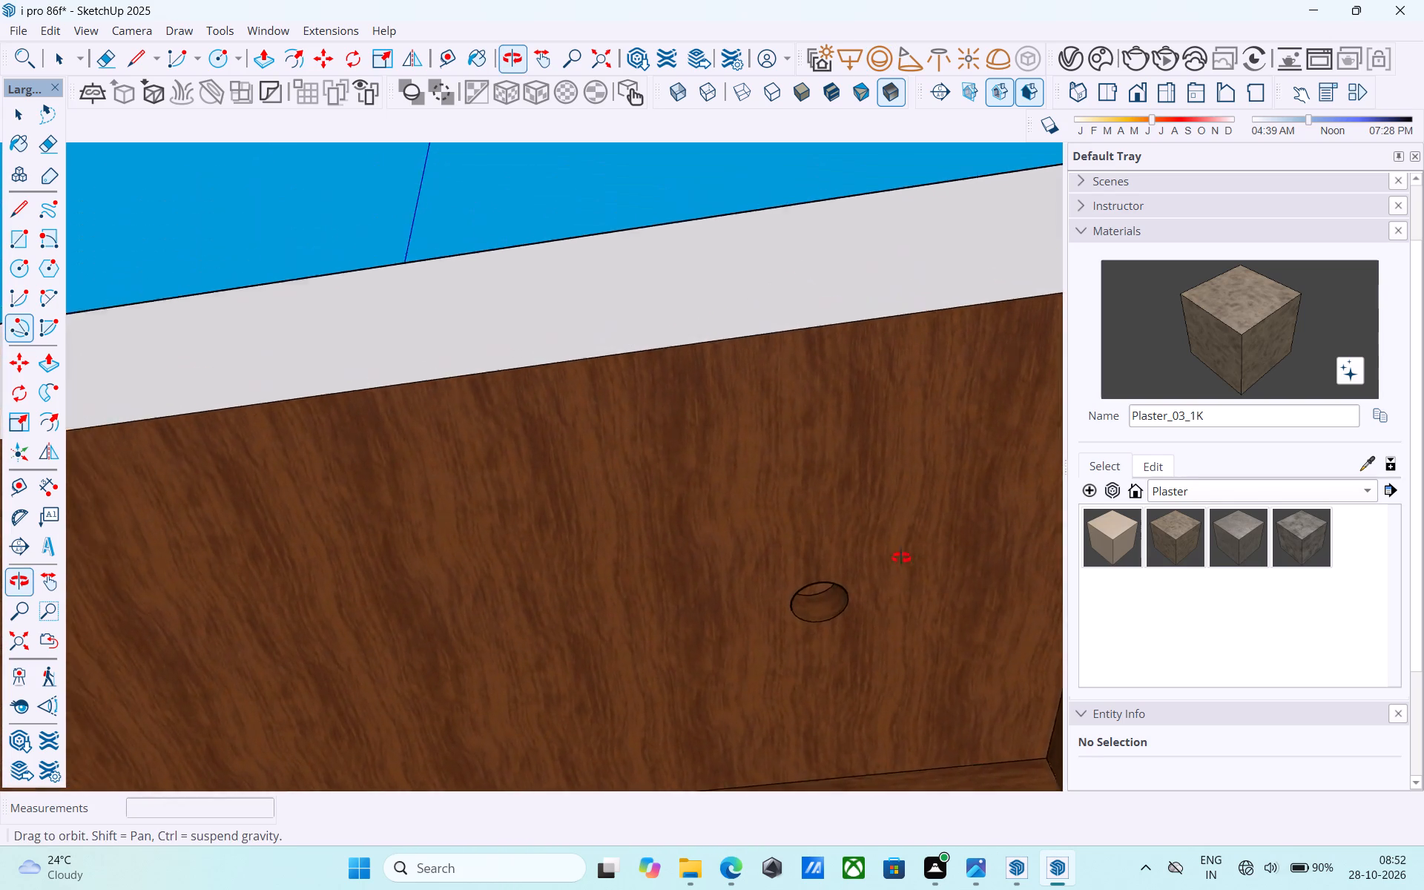
middle_click_drag(901, 558, 880, 432)
scroll(876, 576, "up", 4)
middle_click_drag(820, 622, 653, 587)
middle_click_drag(845, 682, 837, 676, "shift")
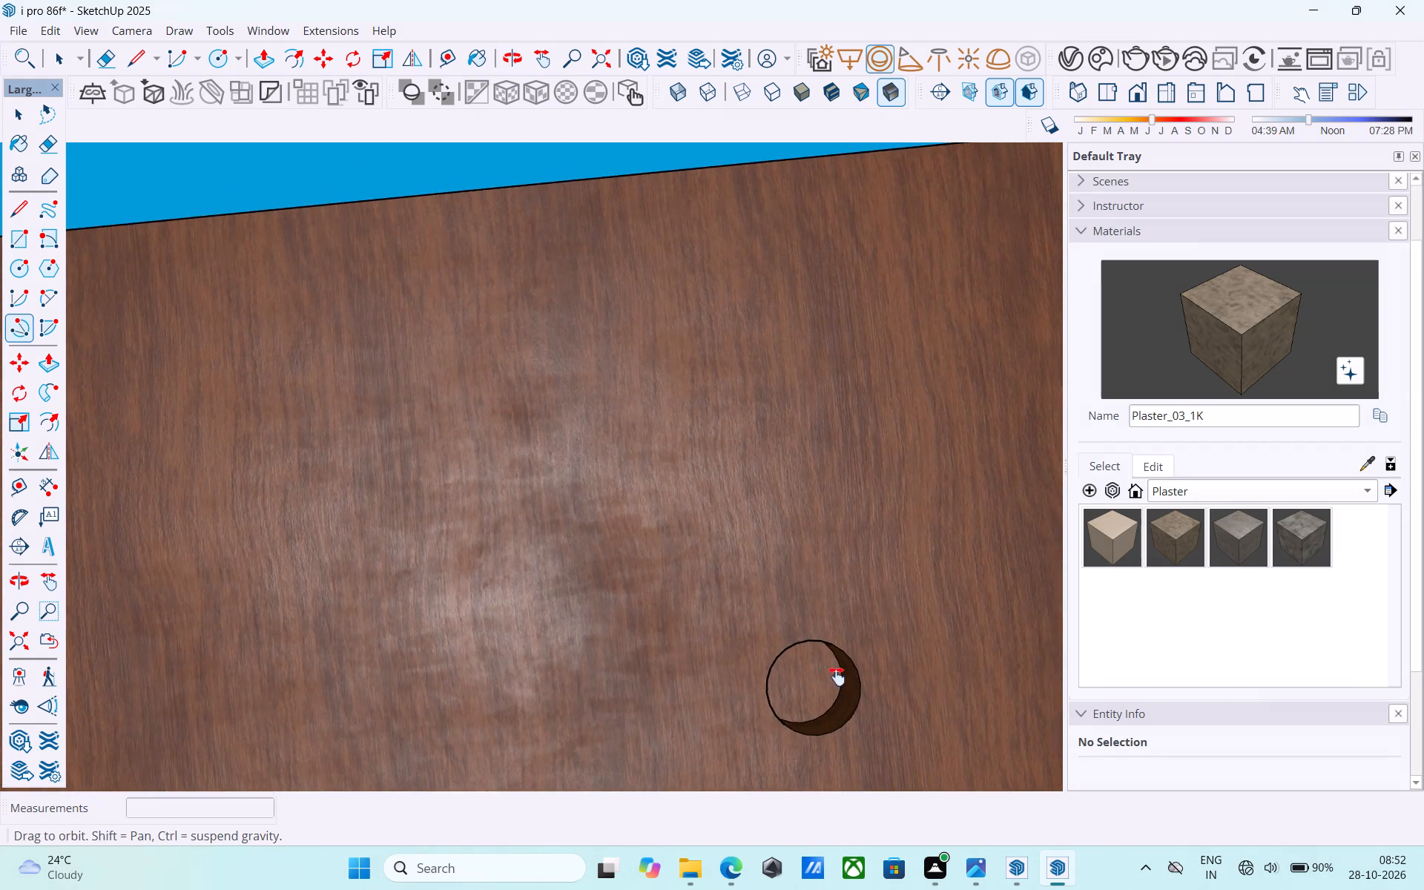
middle_click_drag(837, 676, 963, 685, "shift")
middle_click_drag(951, 712, 713, 739)
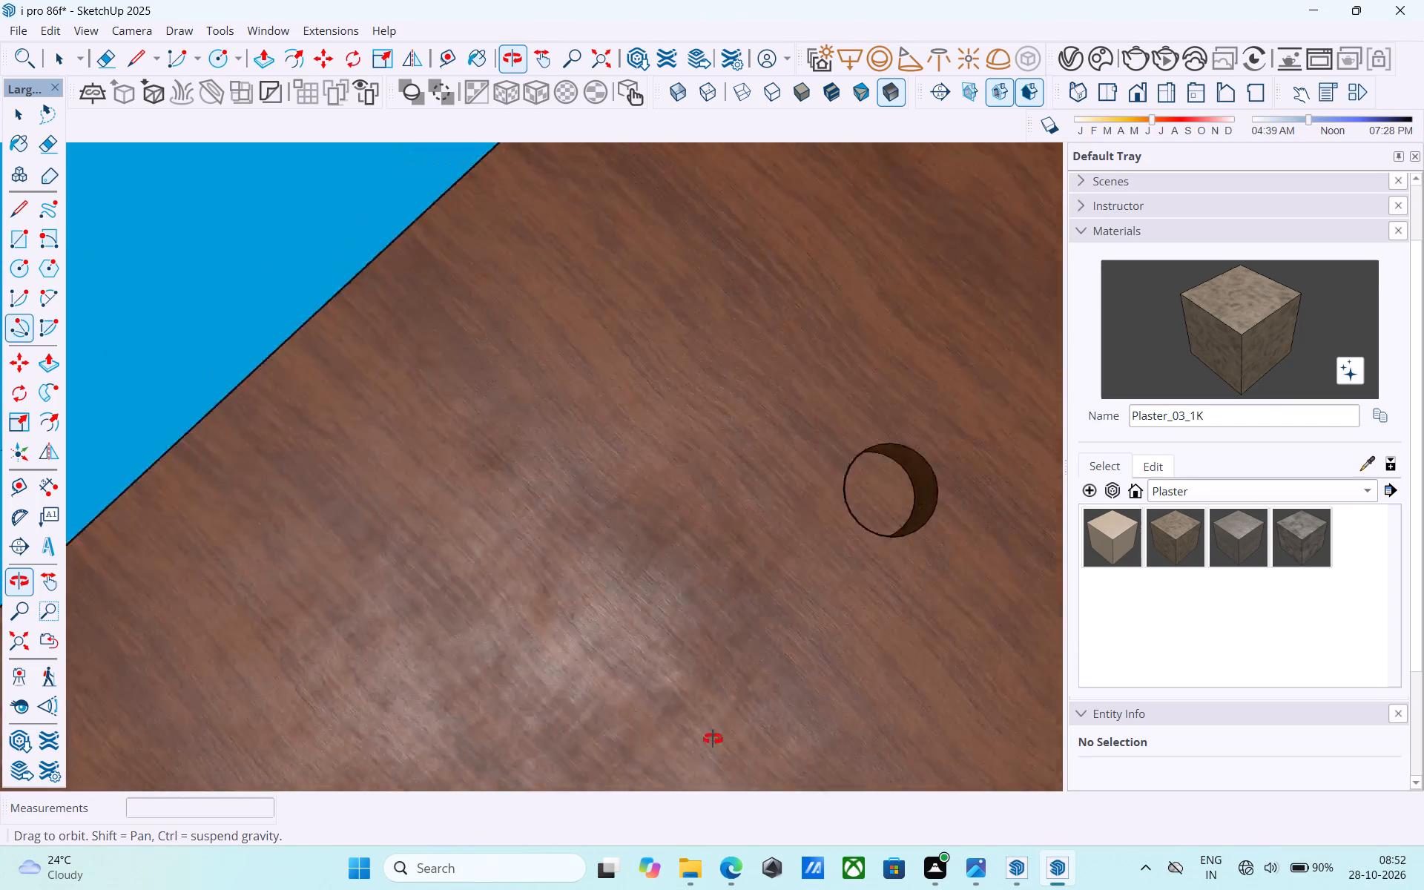
middle_click_drag(713, 739, 611, 754)
middle_click_drag(754, 690, 558, 445, "shift")
scroll(565, 472, "up", 8)
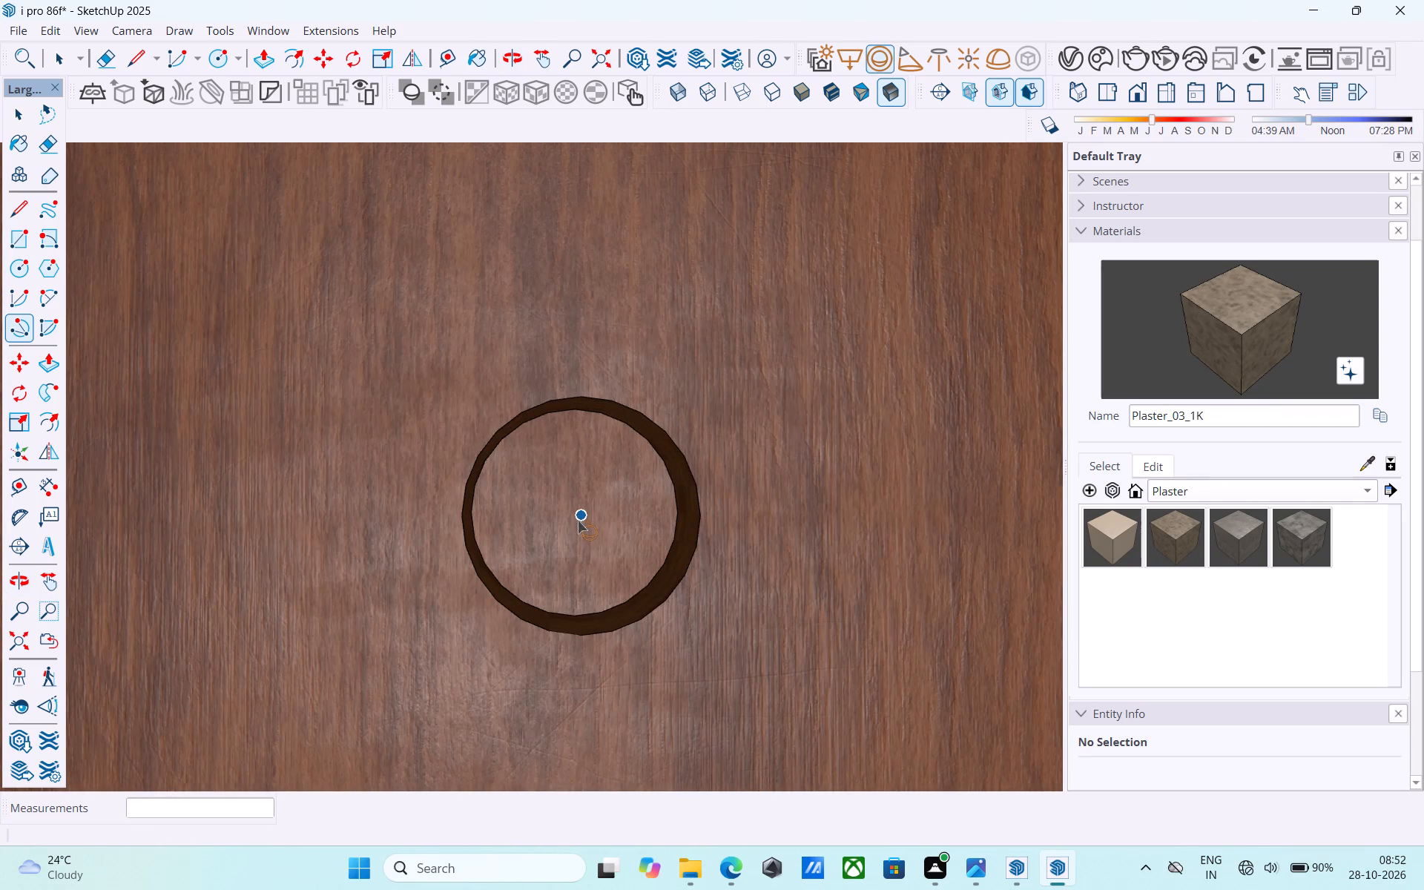
left_click(576, 517)
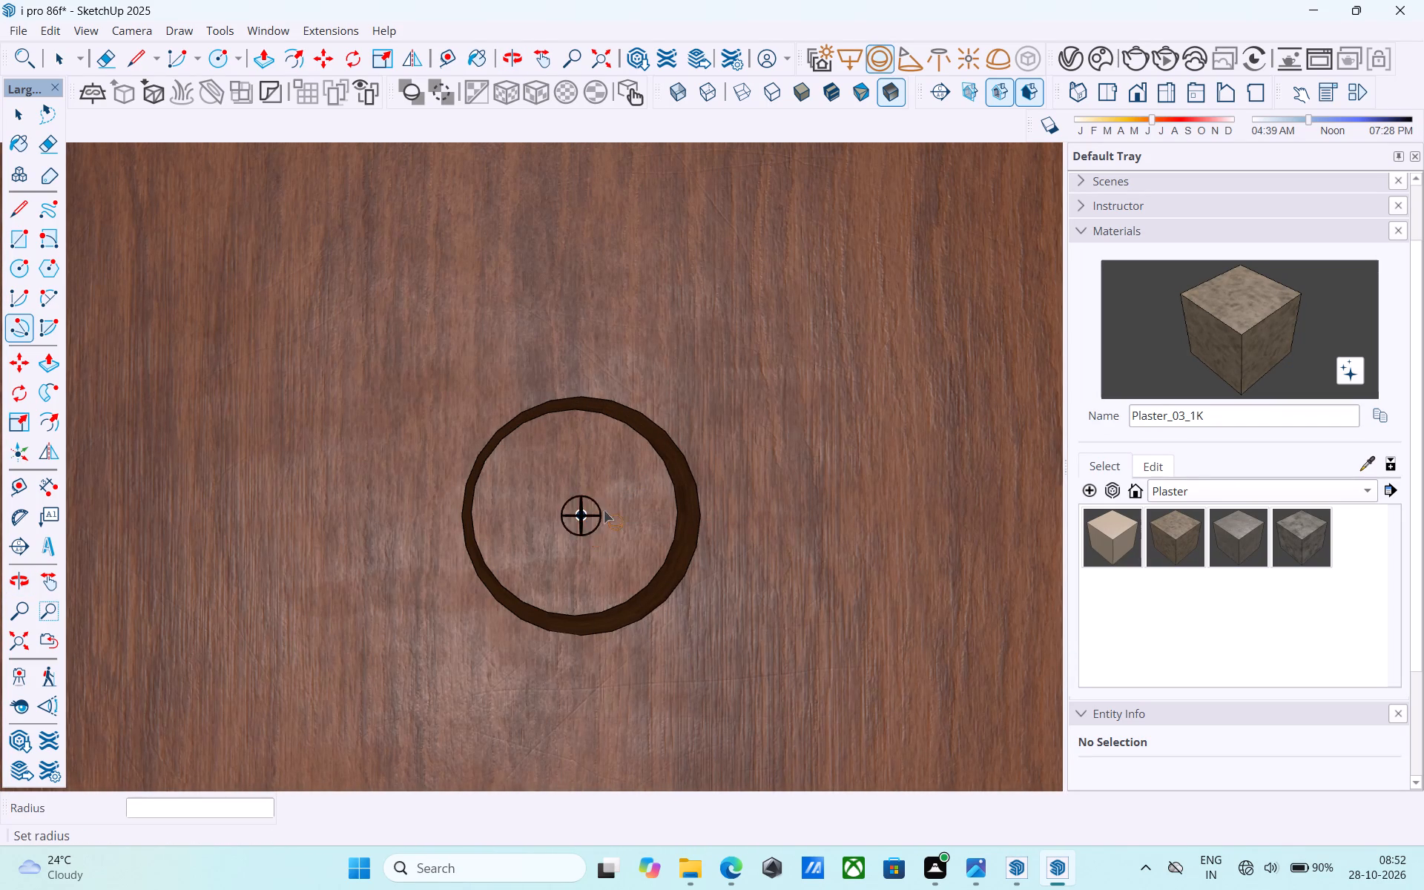
scroll(641, 541, "up", 7)
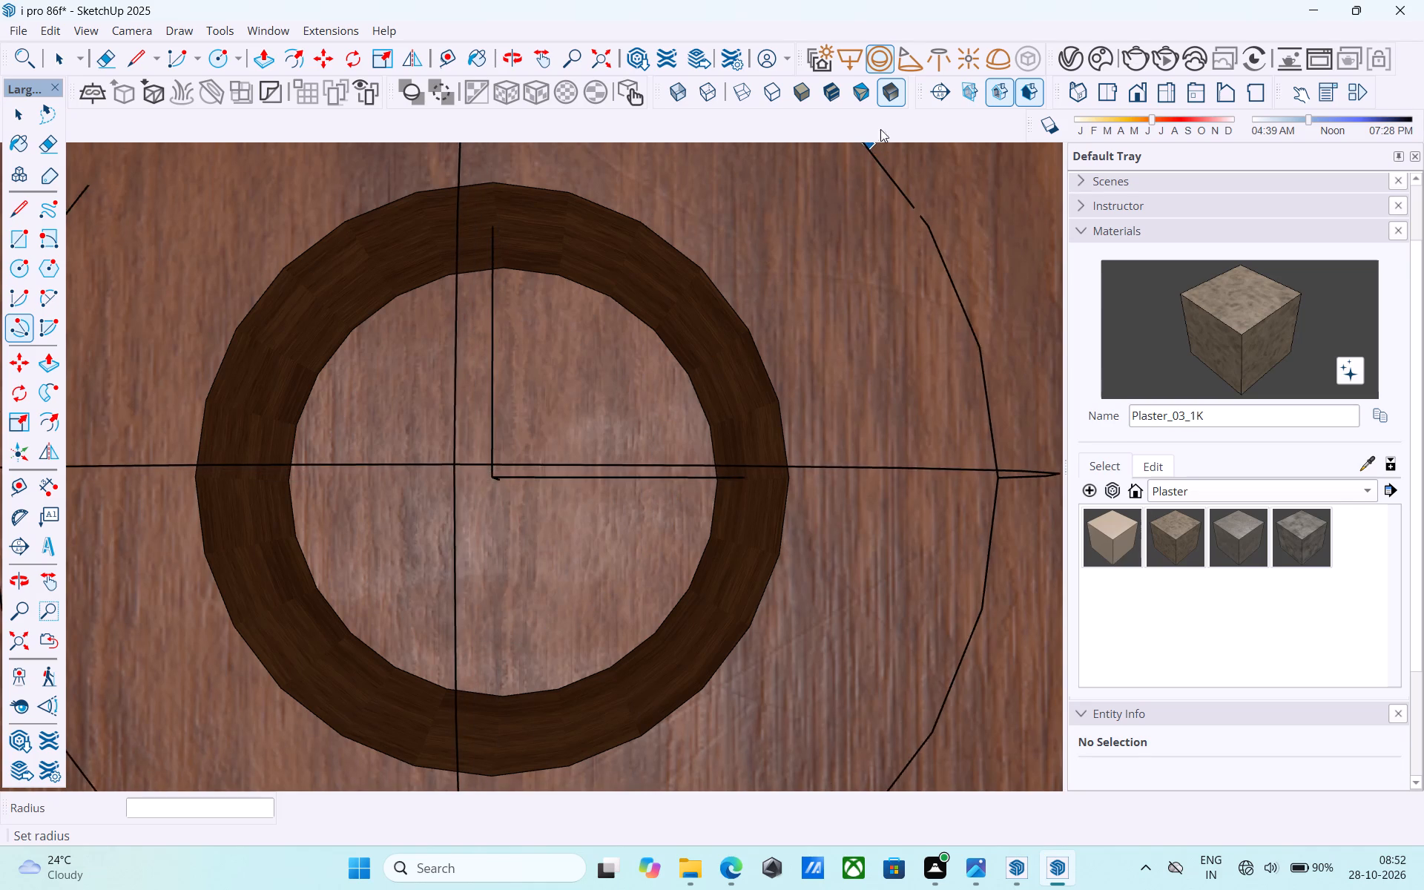
left_click(874, 58)
left_click(484, 472)
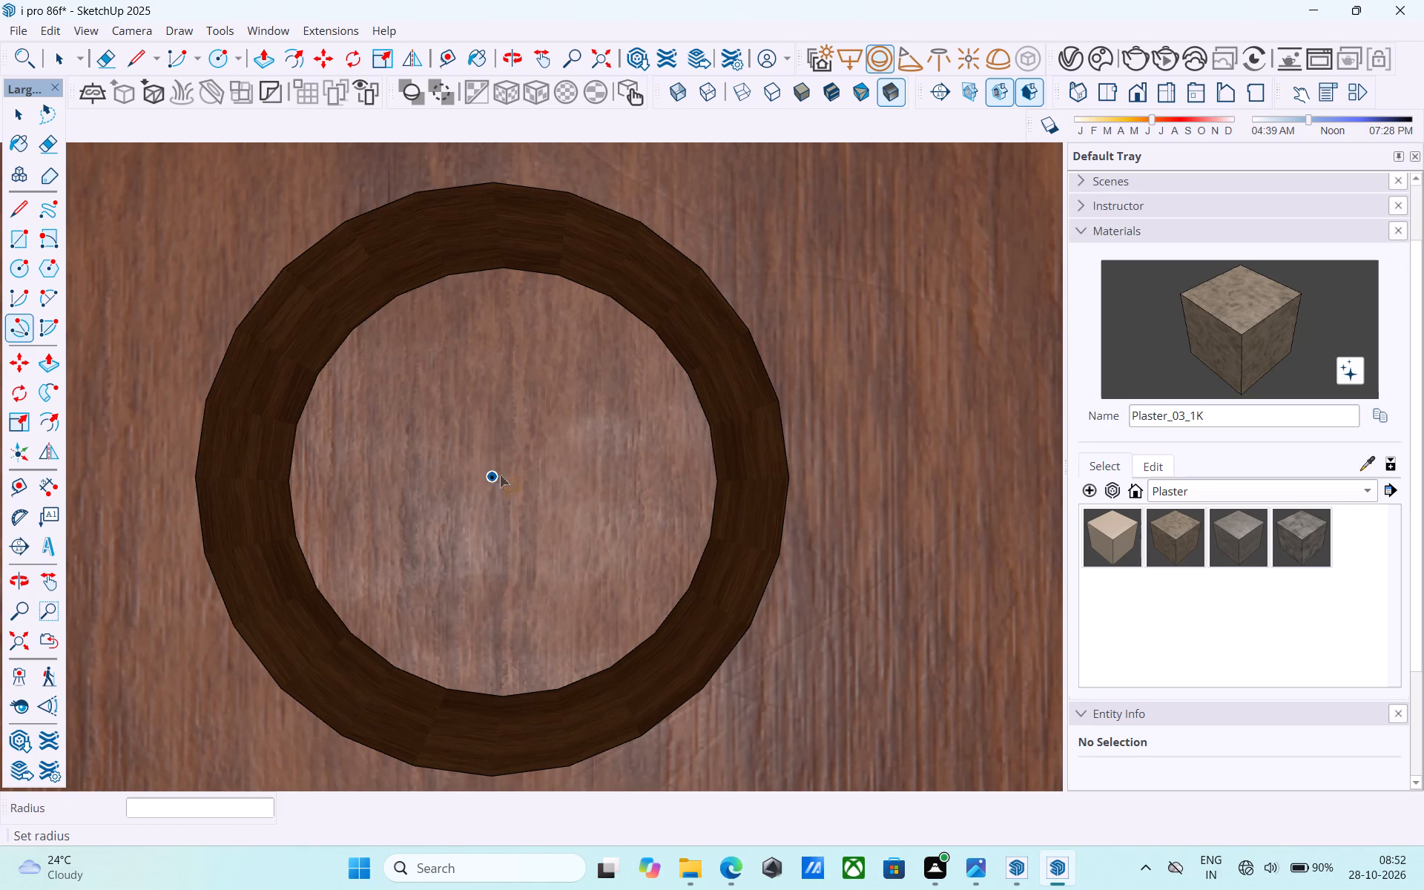
left_click(677, 469)
scroll(829, 381, "down", 11)
middle_click_drag(809, 443, 792, 748)
scroll(776, 671, "down", 15)
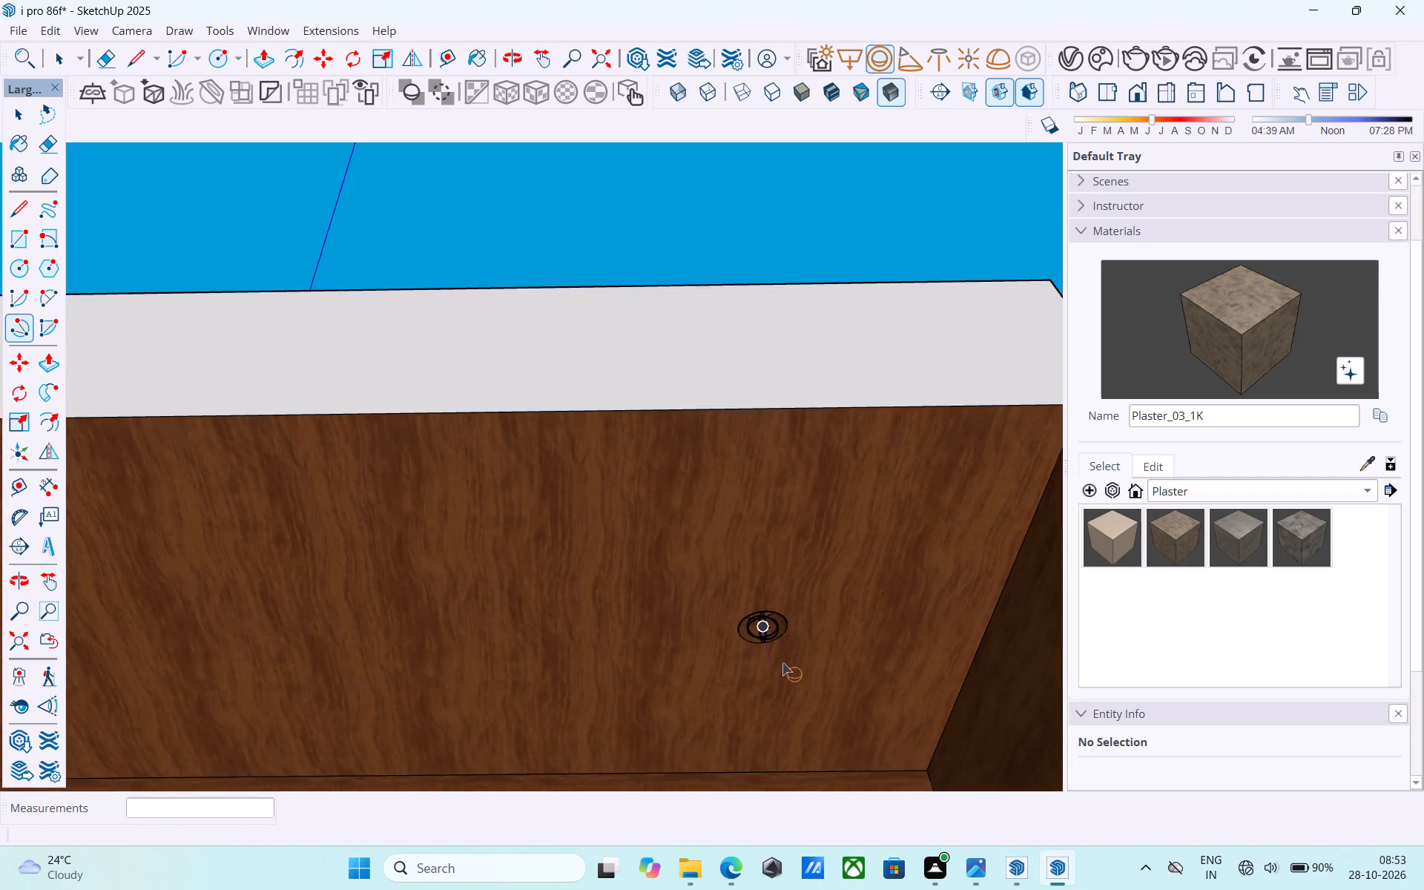
scroll(782, 662, "down", 17)
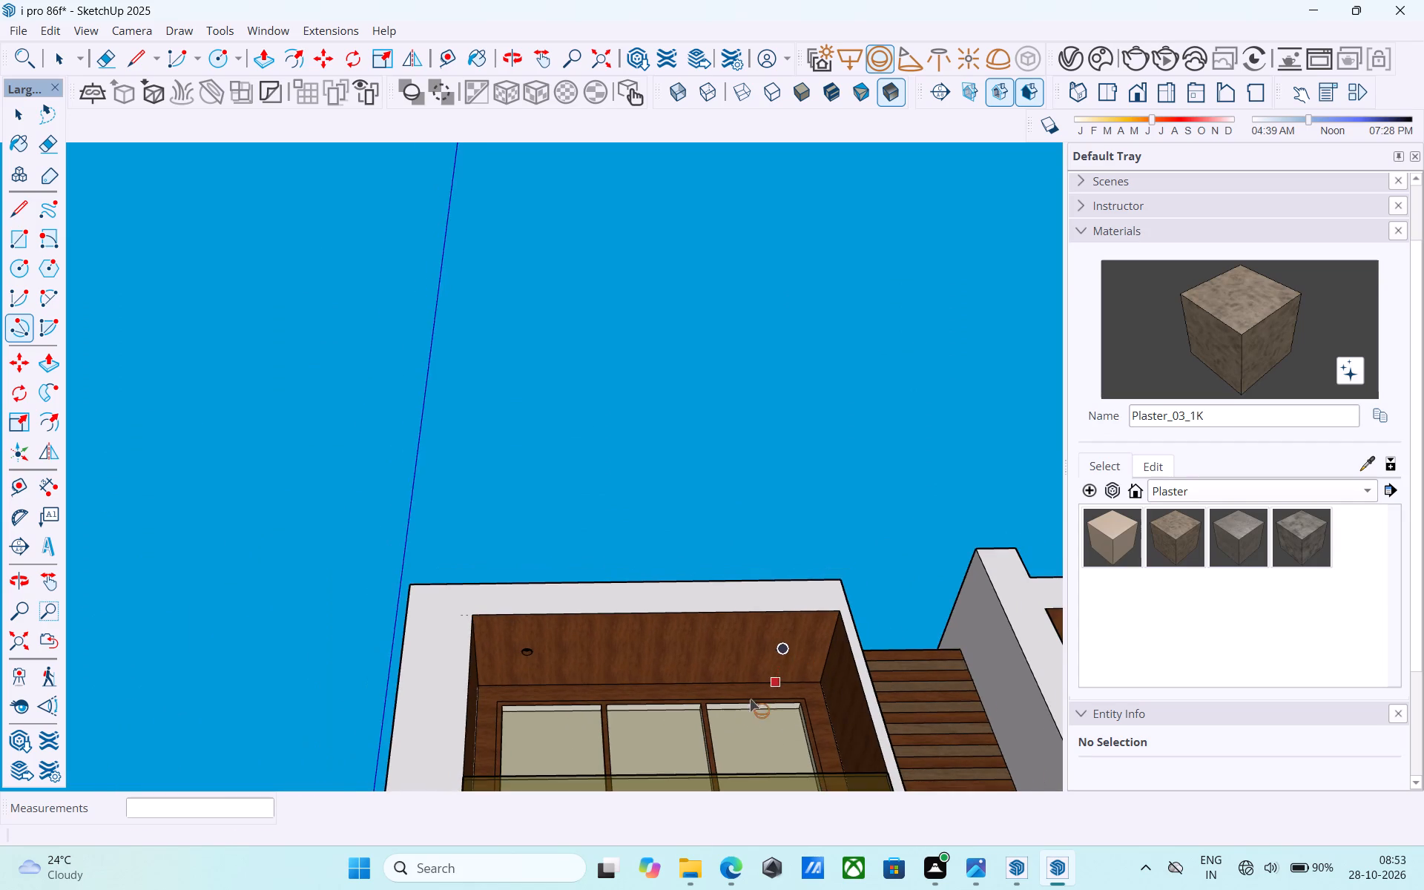
Place a V-Ray sphere light, smaller than the opening, in the ceiling recess away from the slatted panel, one storey below the top balcony.
middle_click_drag(740, 706, 739, 506)
middle_click_drag(630, 680, 624, 599)
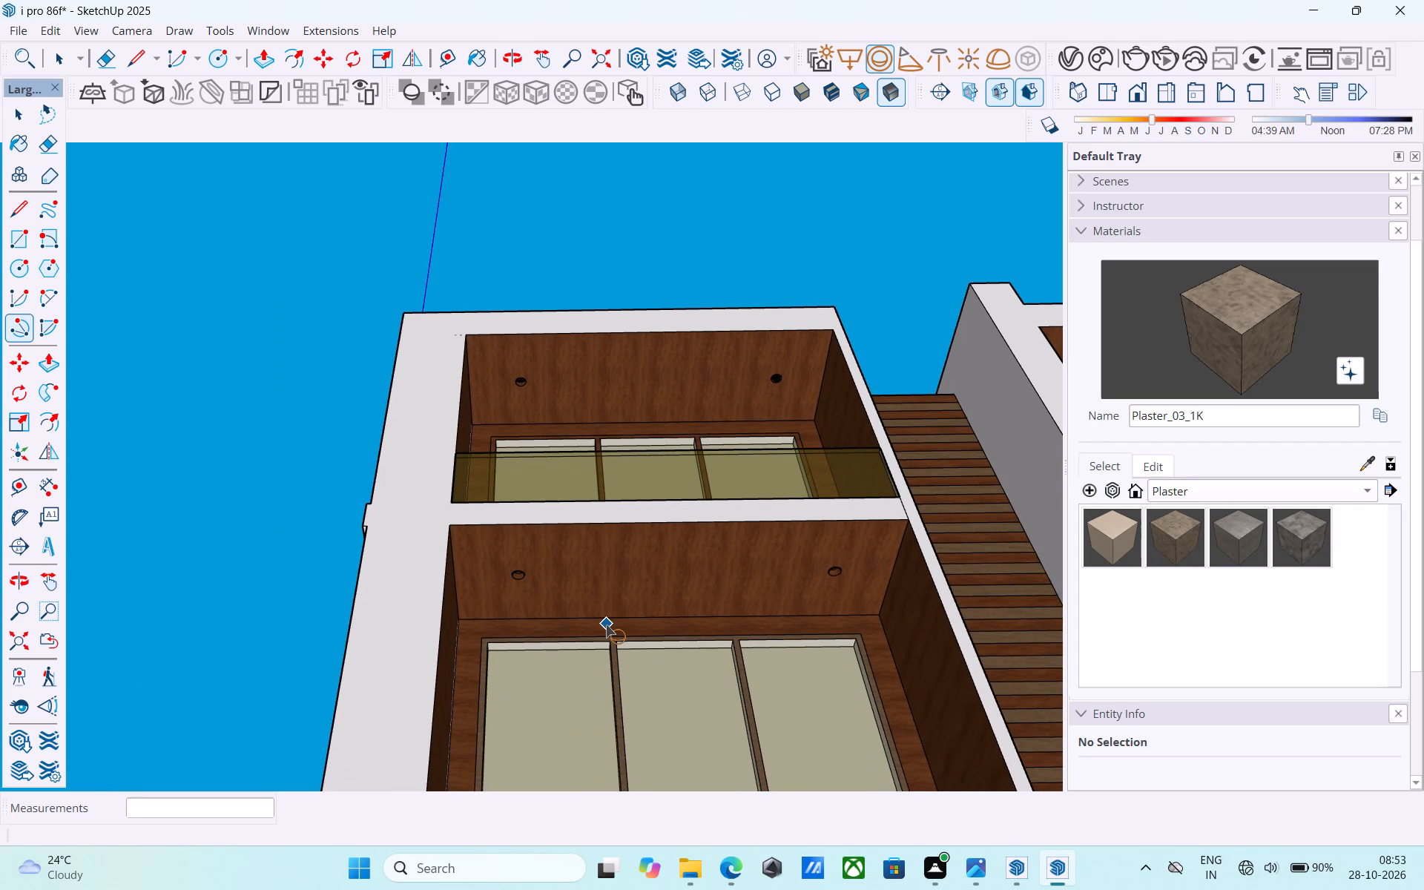
middle_click_drag(601, 636, 616, 604)
scroll(588, 633, "up", 4)
scroll(476, 565, "up", 3)
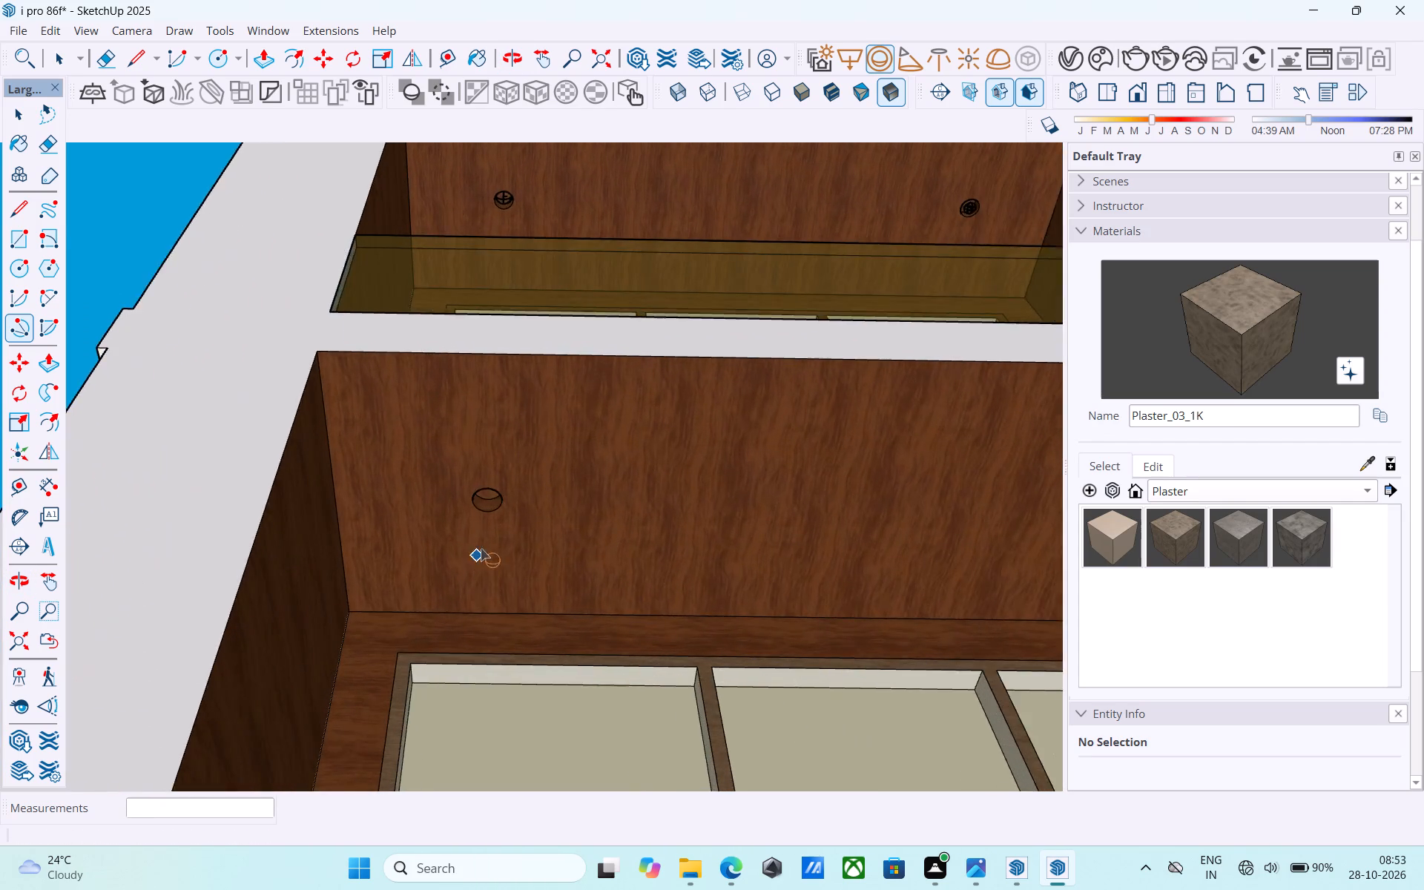
scroll(481, 548, "up", 14)
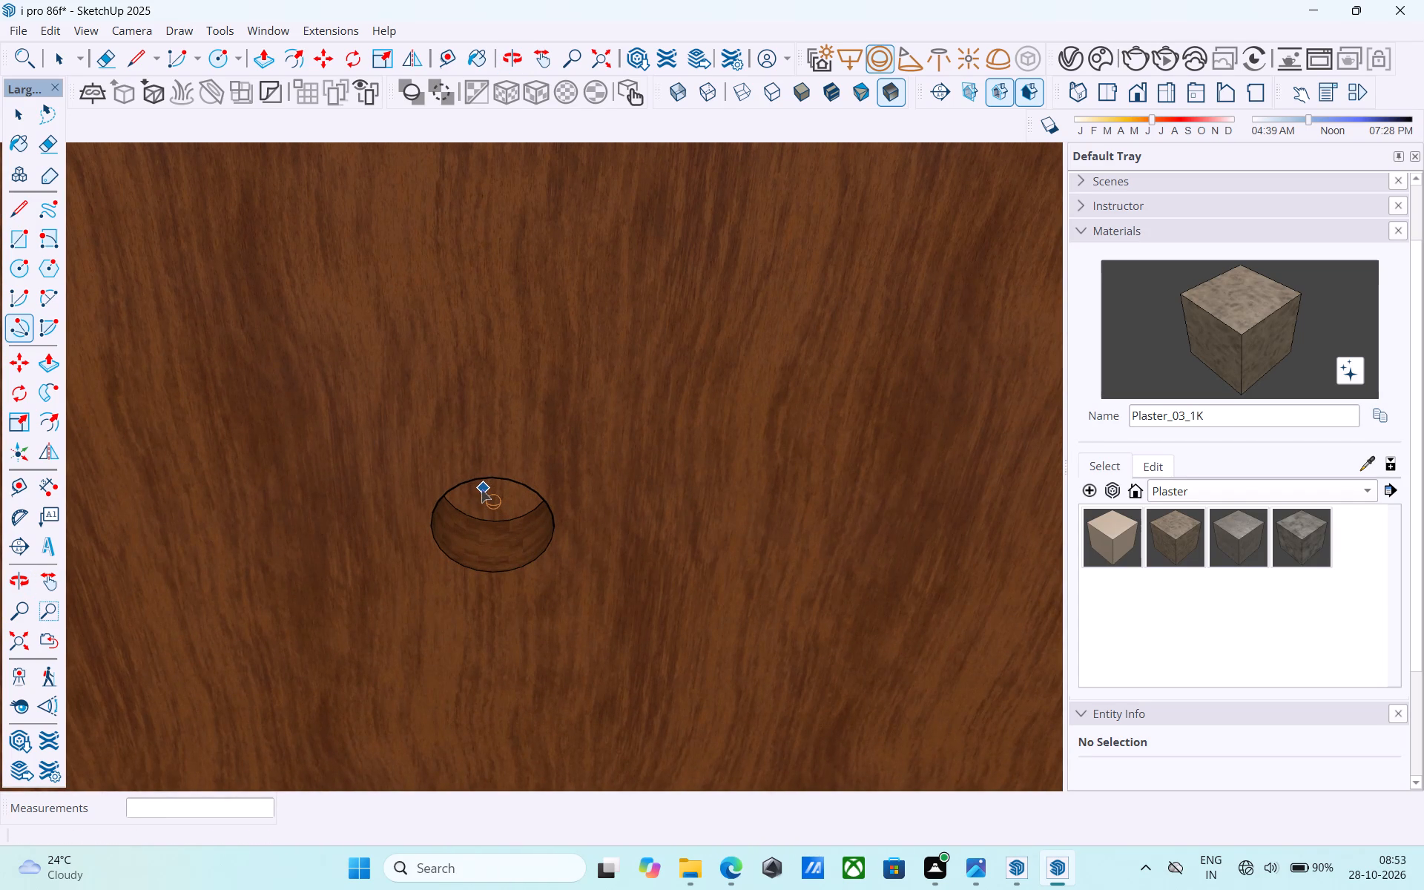
middle_click_drag(481, 491, 492, 393)
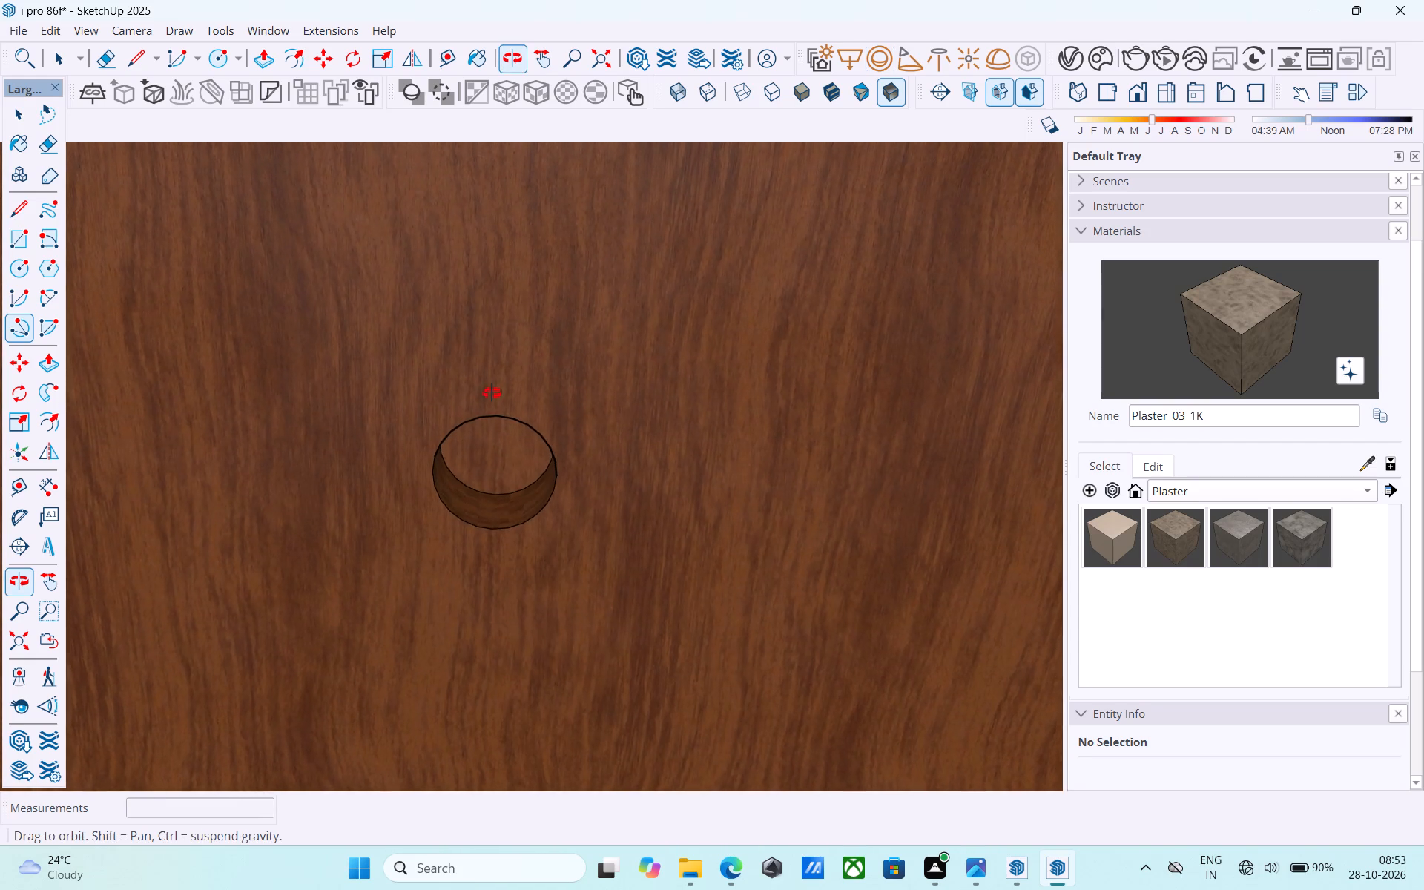
middle_click_drag(492, 393, 492, 384)
scroll(465, 426, "up", 7)
middle_click_drag(481, 467, 461, 313)
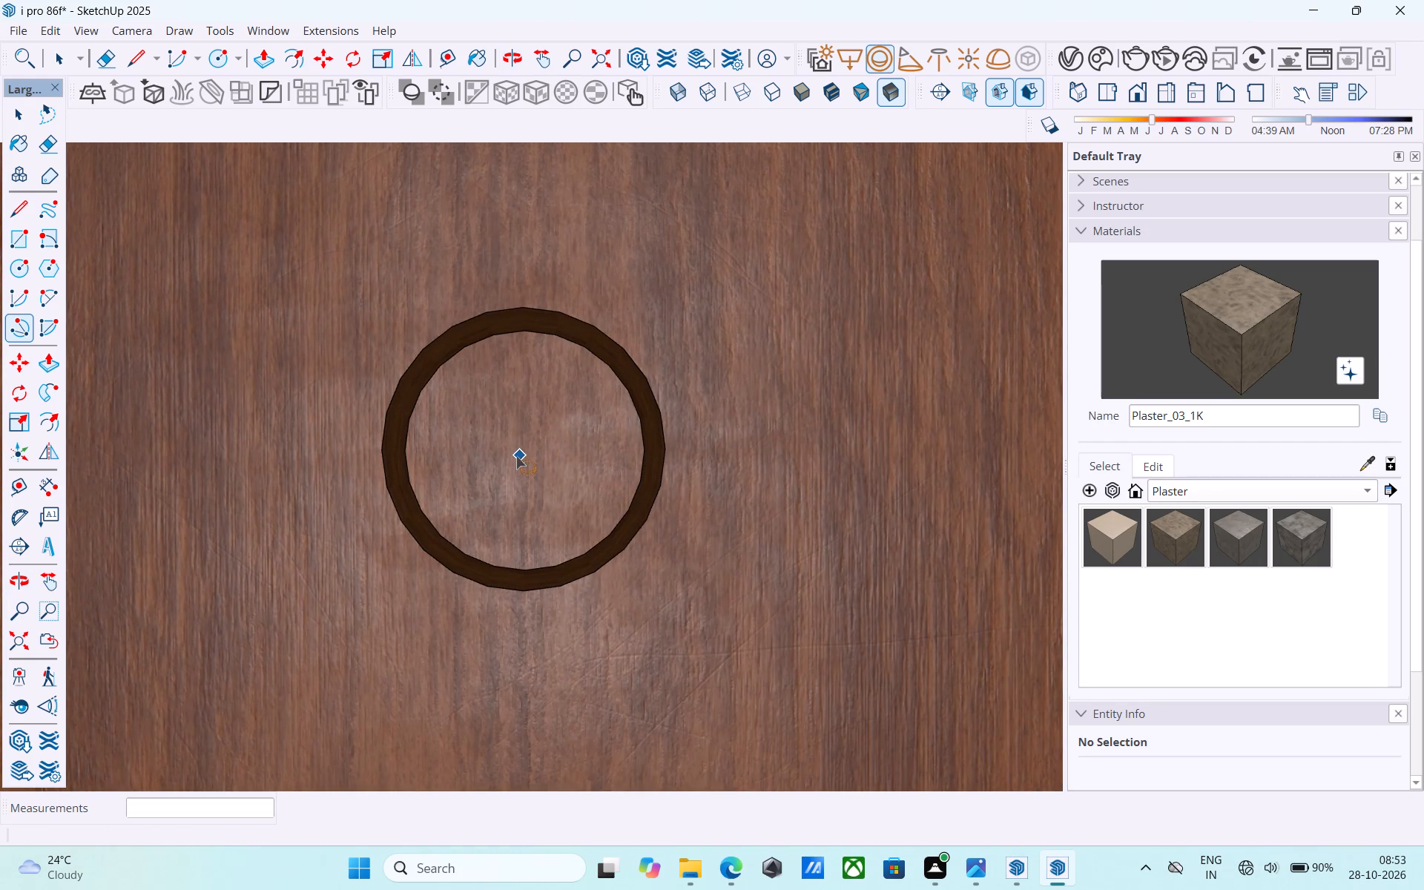
left_click(521, 452)
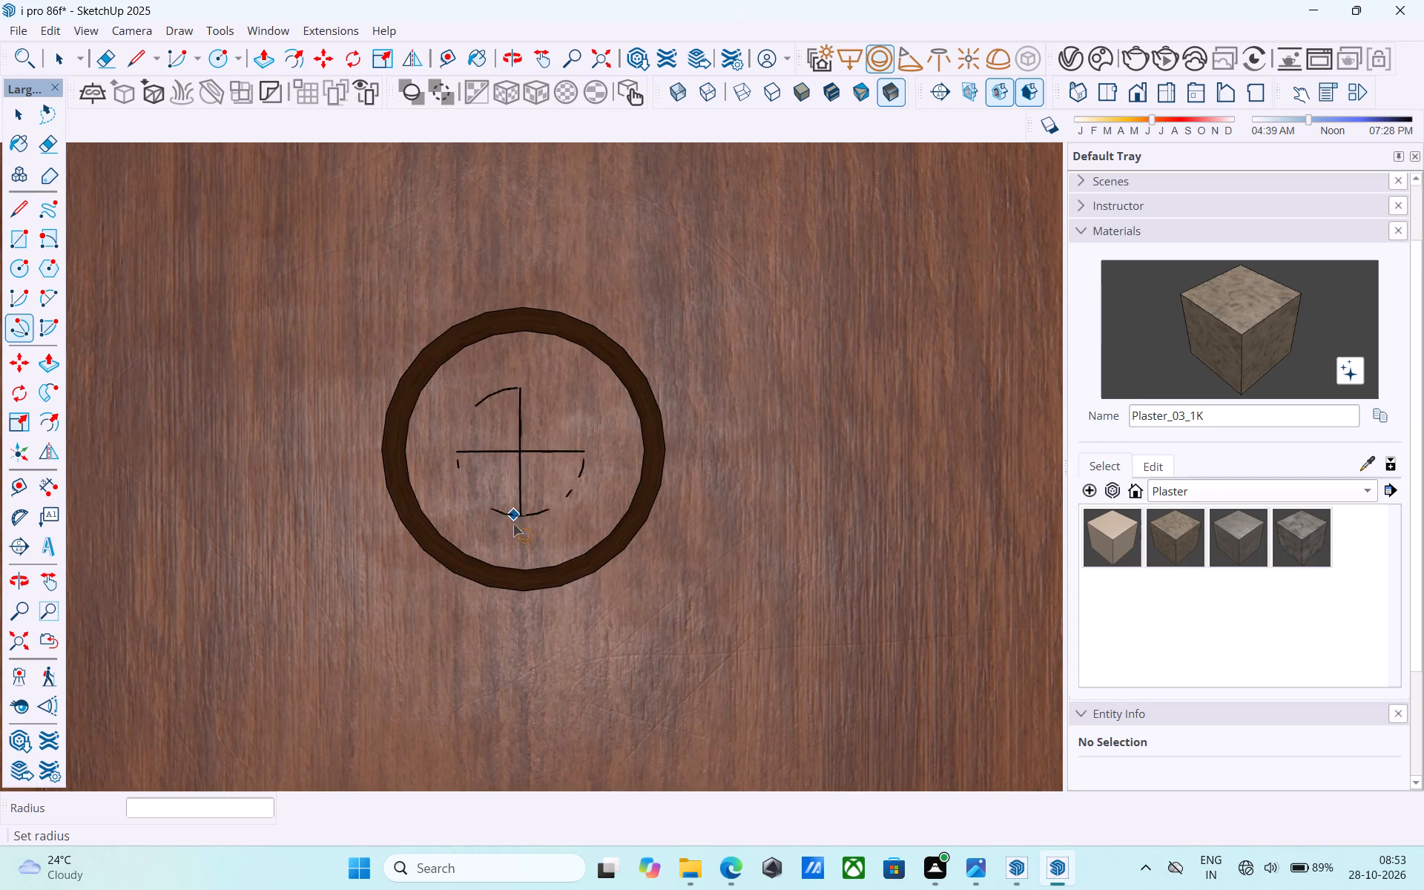
left_click(509, 555)
scroll(539, 382, "down", 2)
middle_click_drag(537, 392, 458, 704)
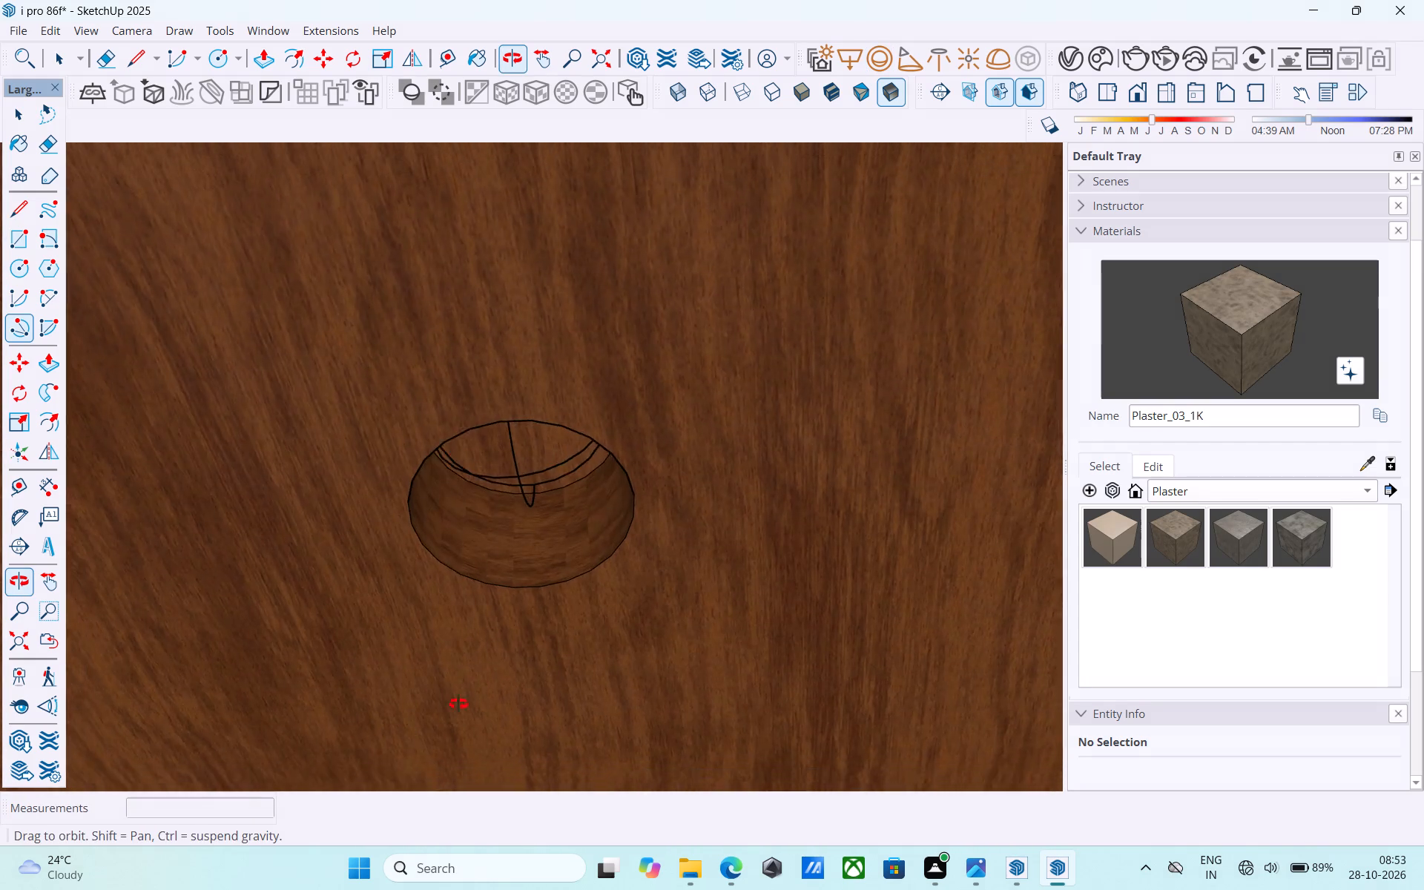
middle_click_drag(458, 704, 457, 718)
Place a V-Ray sphere light, smaller than the opening, centred in that same balcony's ceiling recess beside the slatted panel.
scroll(527, 599, "down", 14)
middle_click_drag(533, 589, 587, 610)
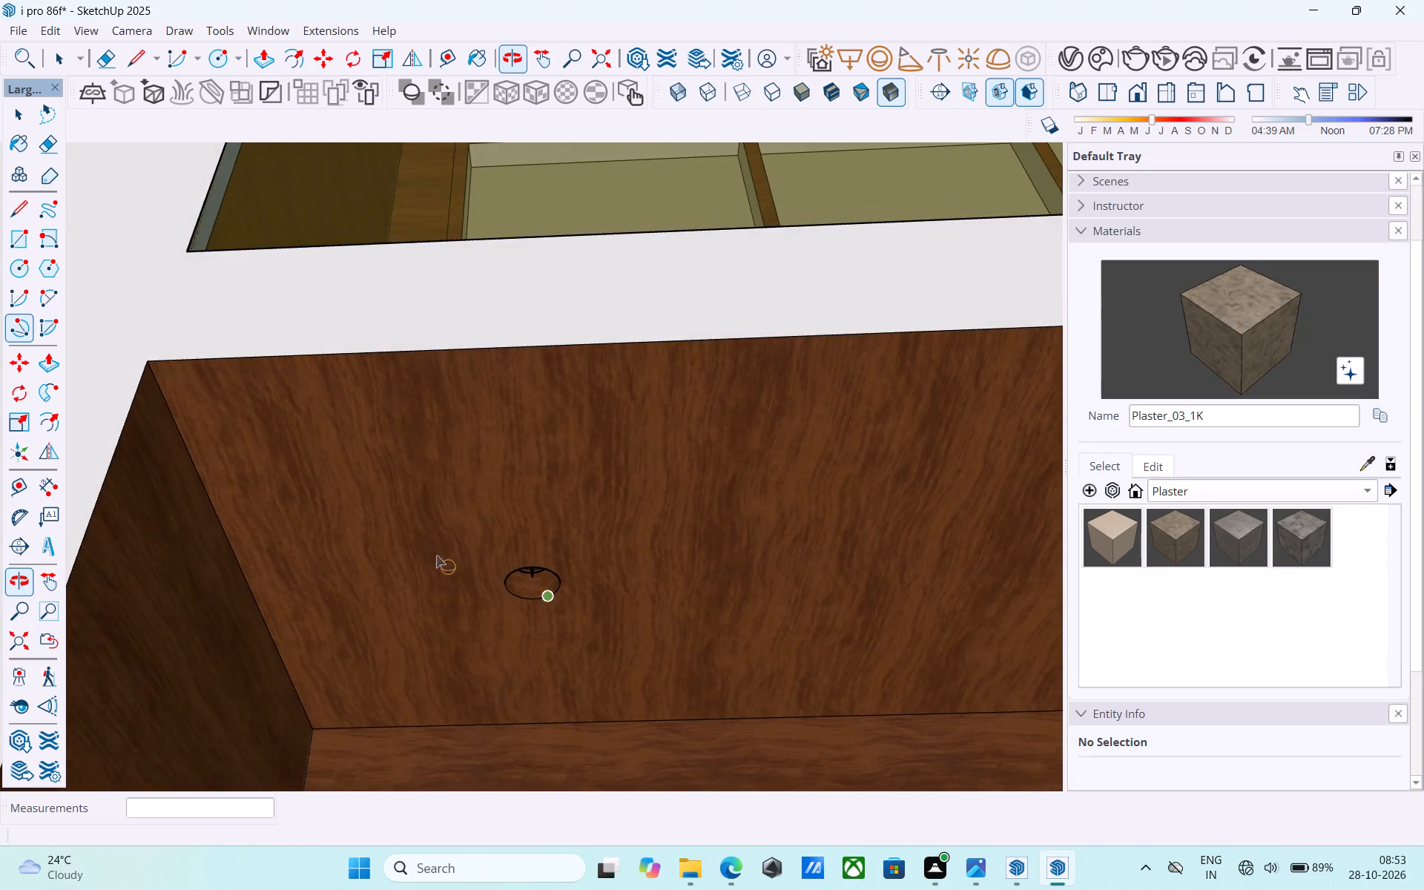
scroll(340, 536, "down", 15)
scroll(794, 563, "up", 17)
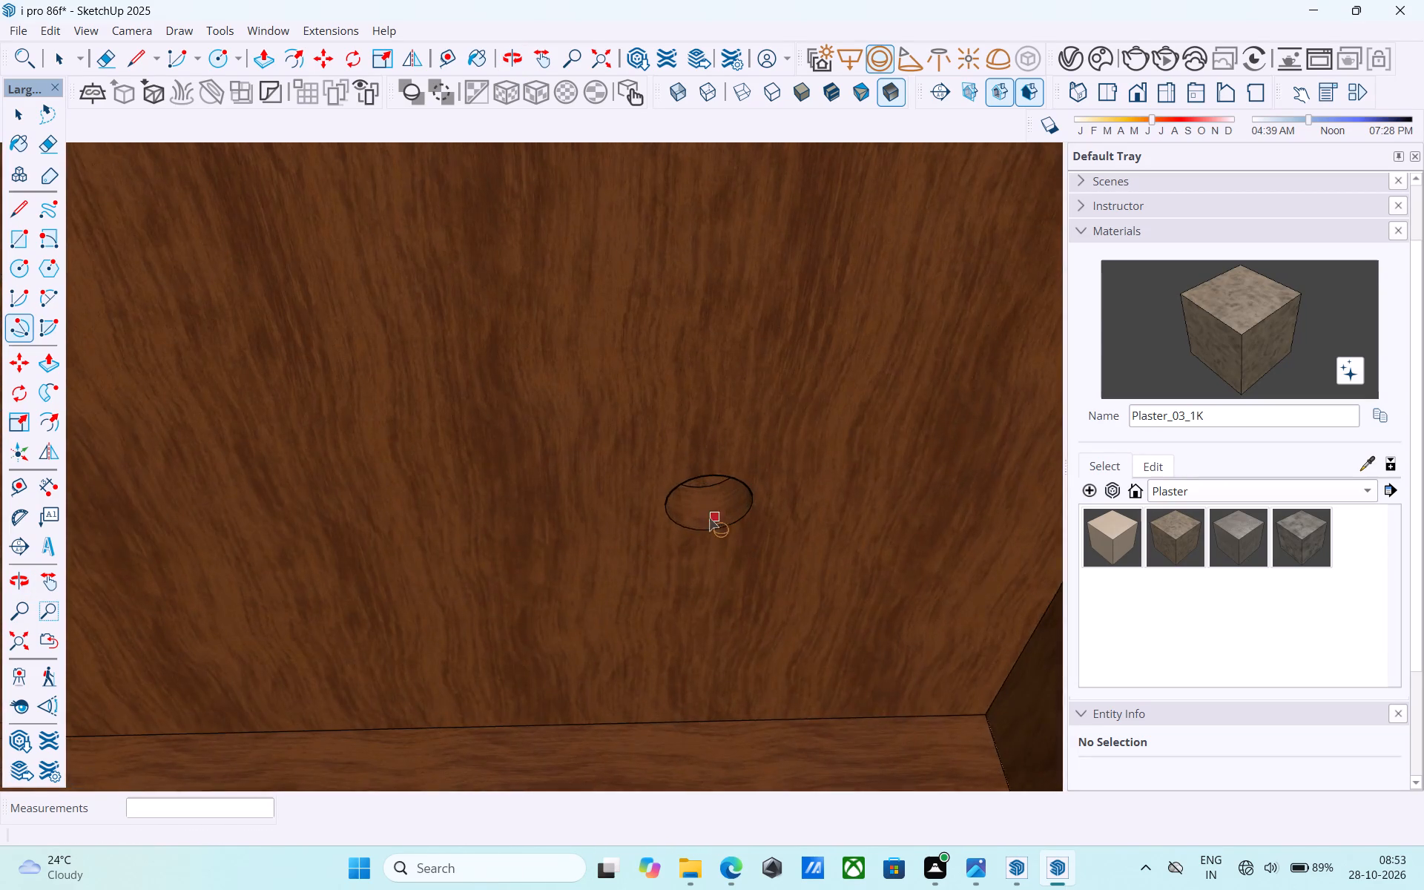
middle_click_drag(682, 524, 682, 355)
scroll(703, 411, "up", 8)
middle_click_drag(702, 400, 689, 378)
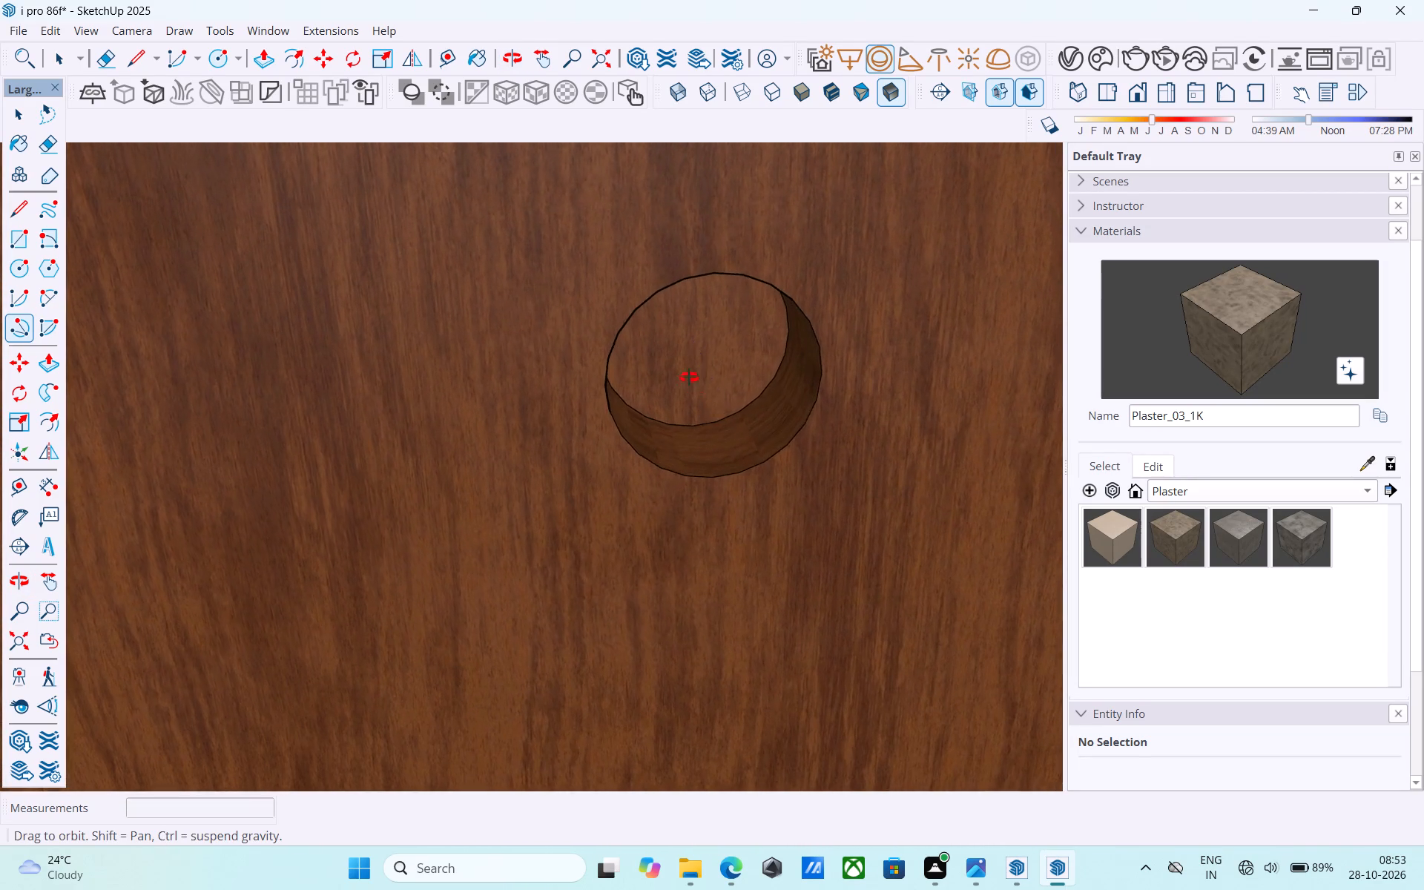
middle_click_drag(689, 378, 547, 274)
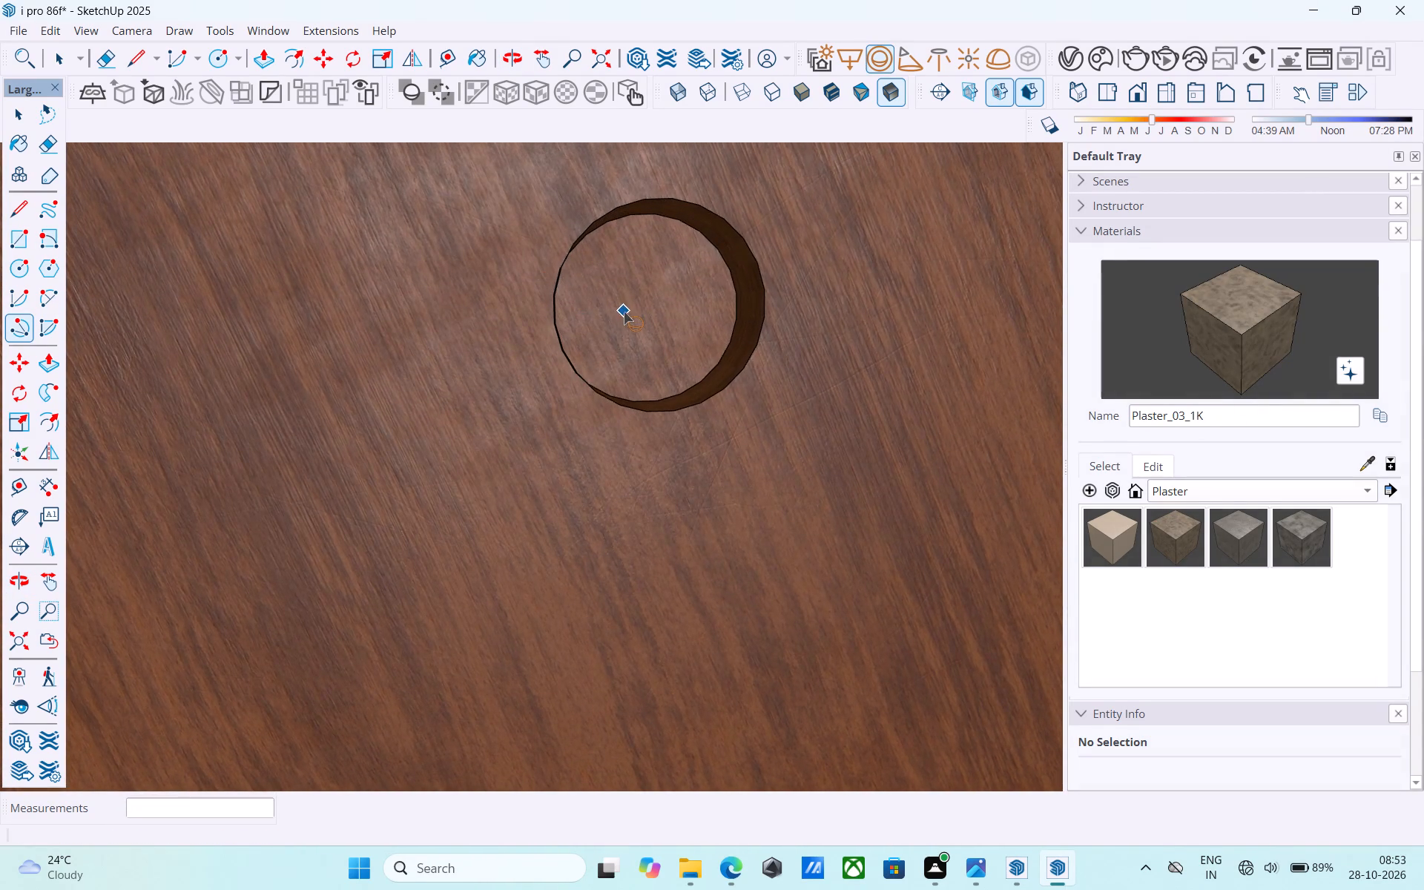
middle_click_drag(626, 314, 617, 397)
middle_click_drag(682, 363, 946, 470, "shift")
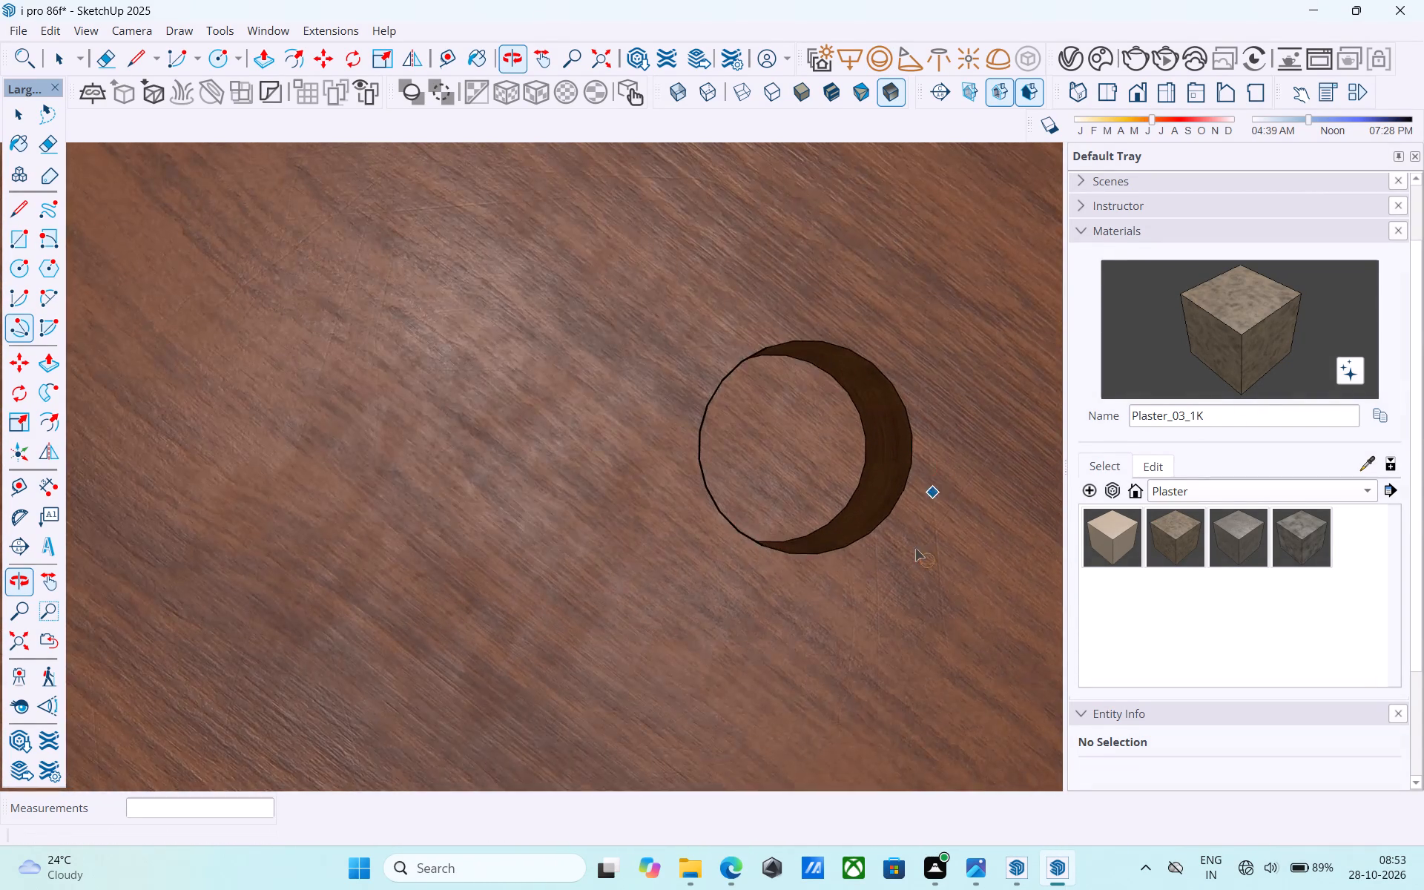
middle_click_drag(906, 590, 656, 725, "shift")
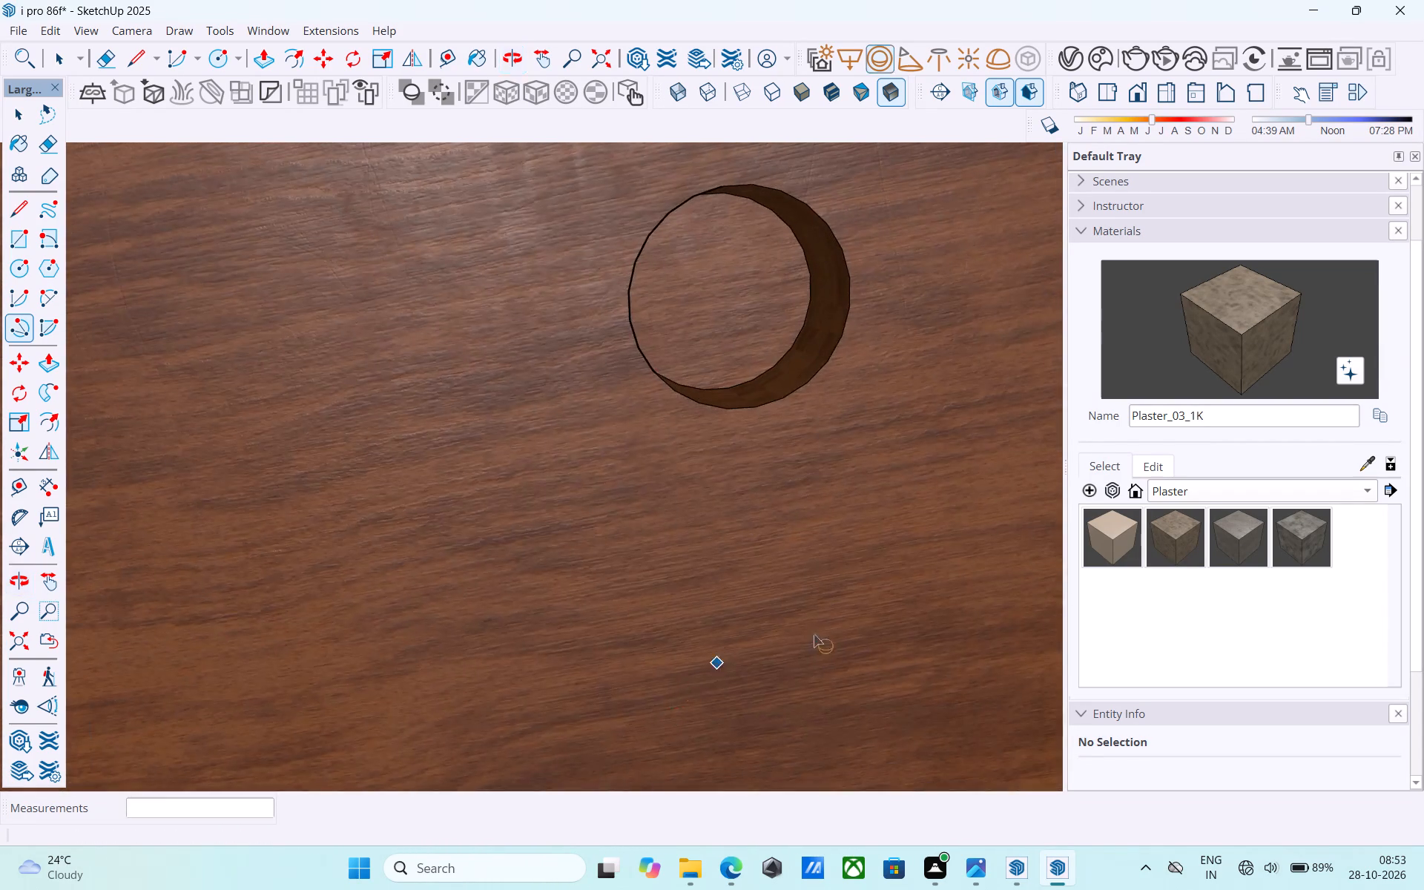
middle_click_drag(815, 633, 432, 712, "shift")
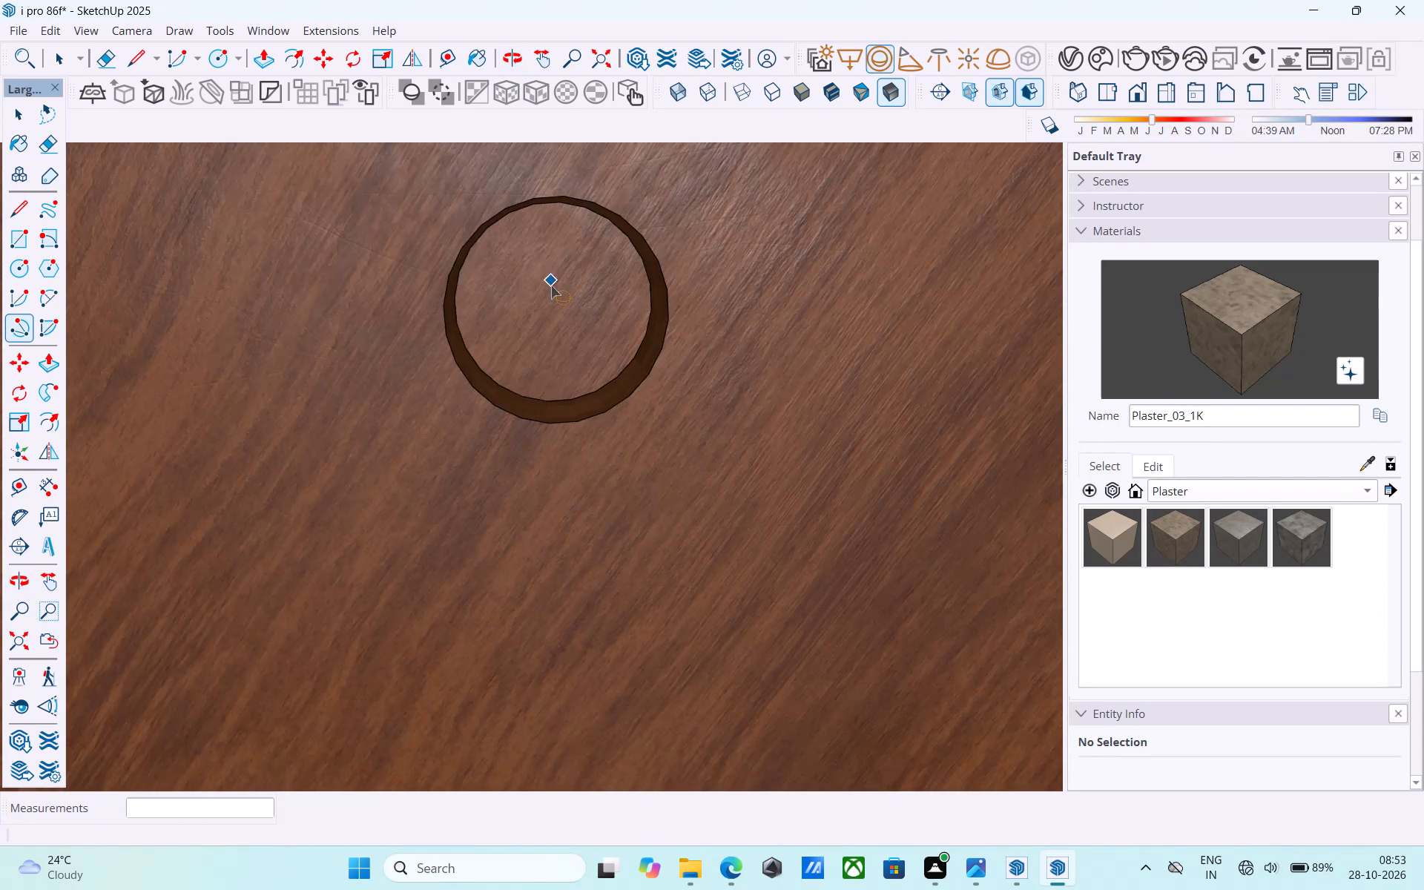
middle_click_drag(552, 304, 575, 301)
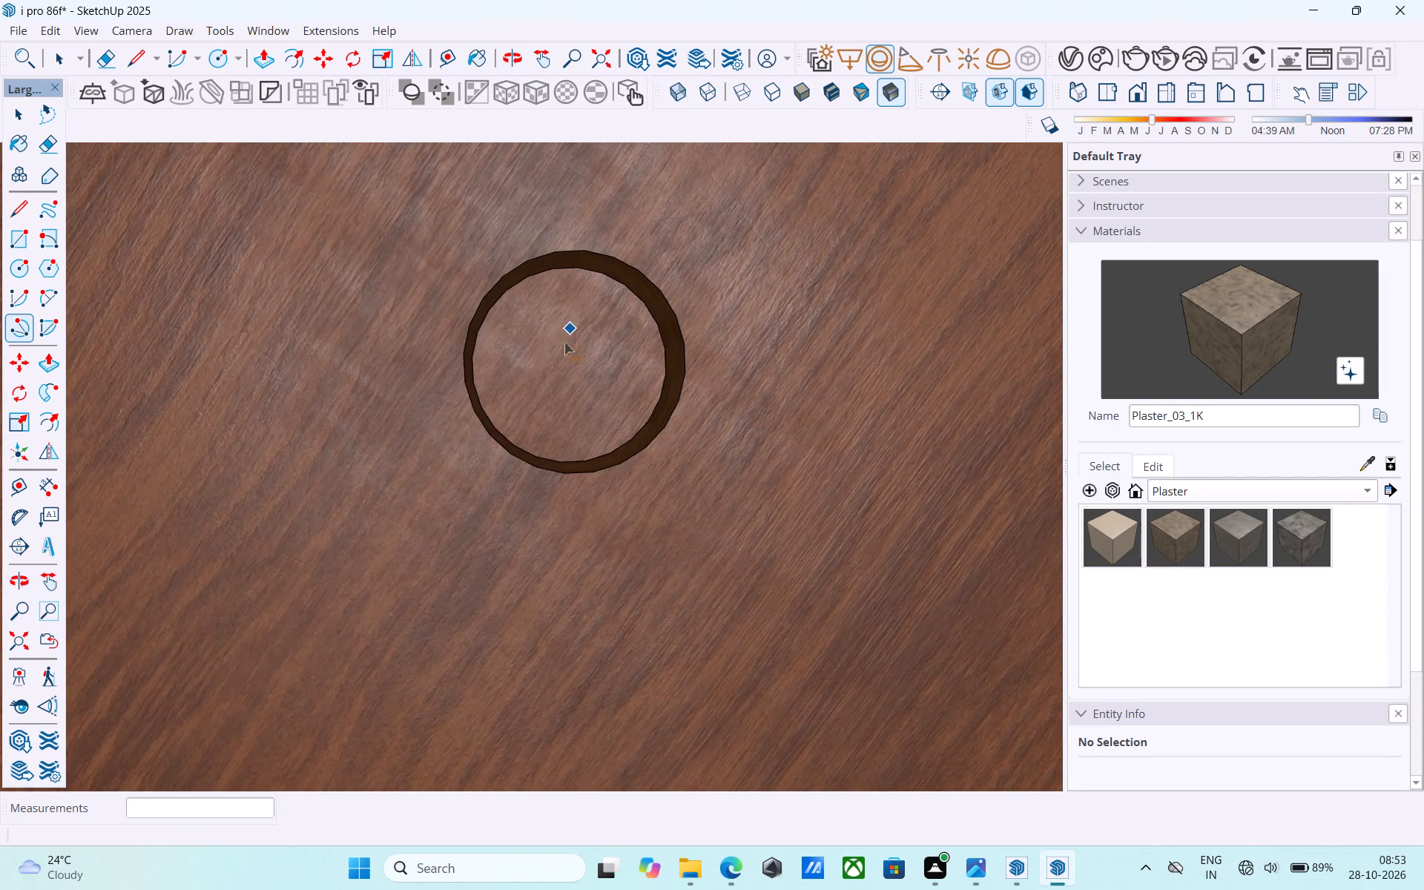
scroll(564, 346, "up", 2)
left_click(571, 374)
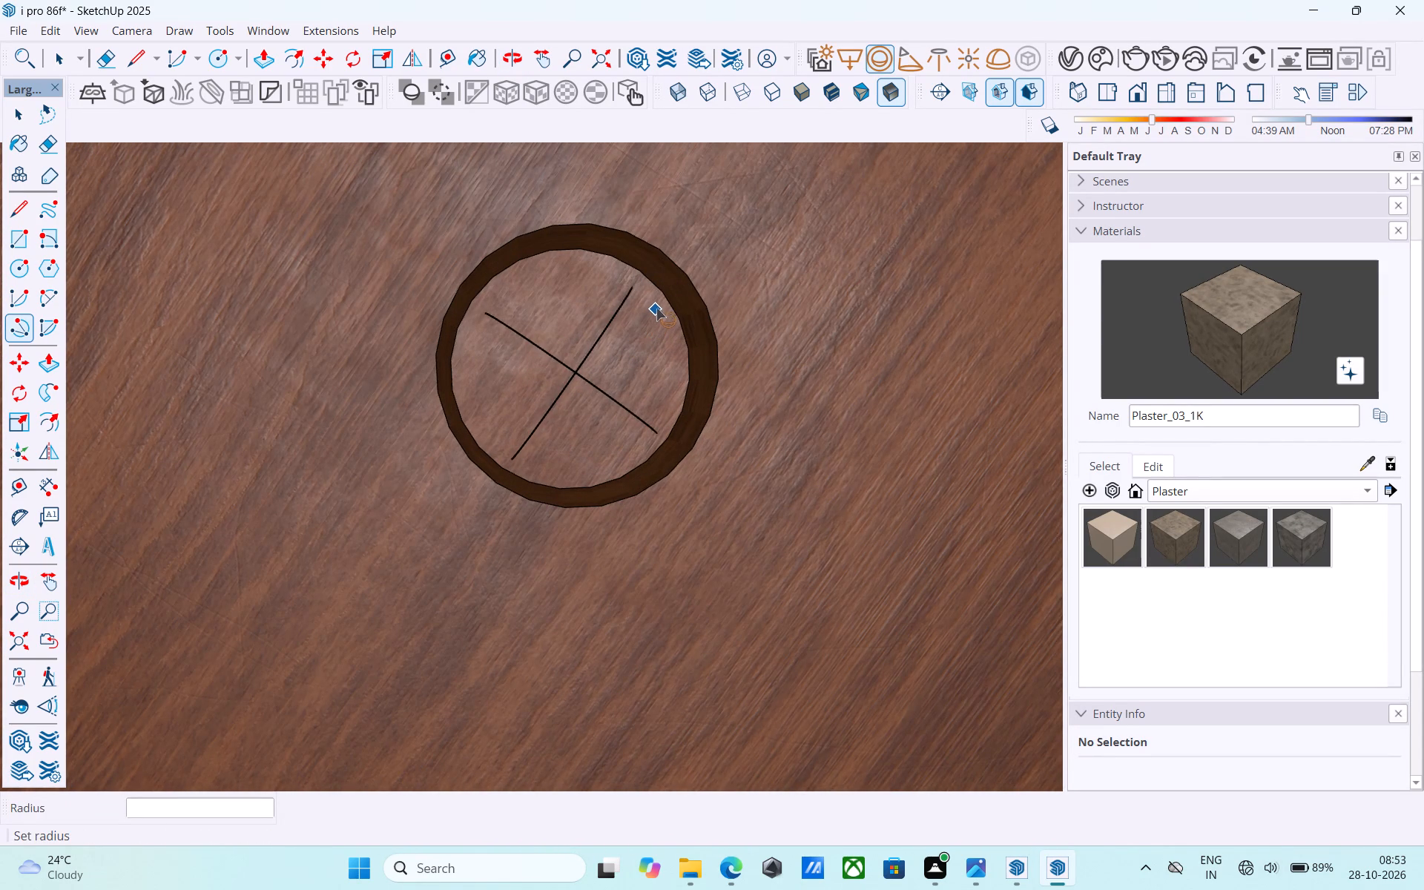
left_click(659, 304)
scroll(688, 278, "up", 1)
middle_click_drag(688, 278, 717, 573)
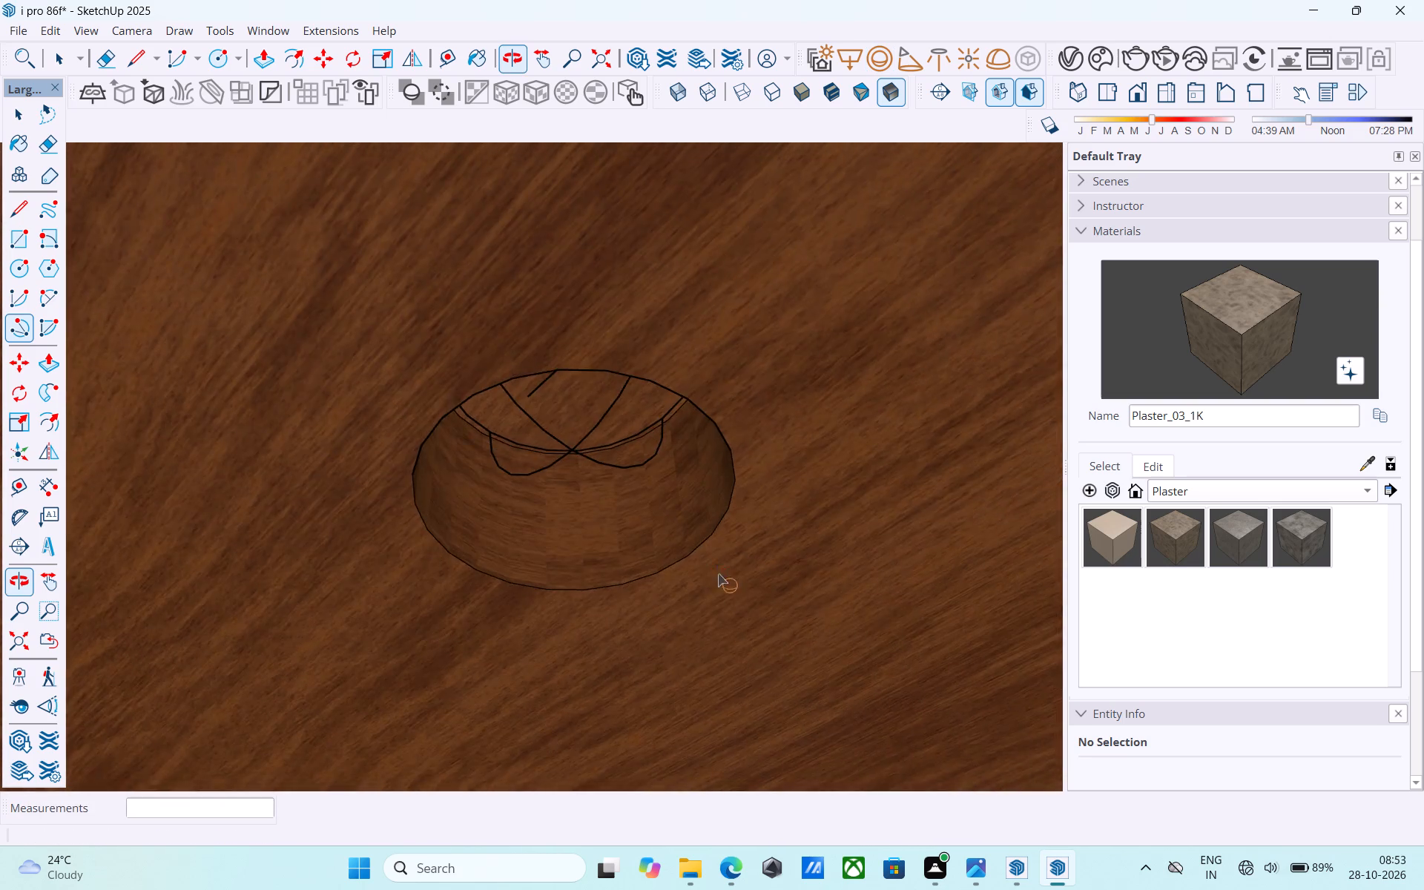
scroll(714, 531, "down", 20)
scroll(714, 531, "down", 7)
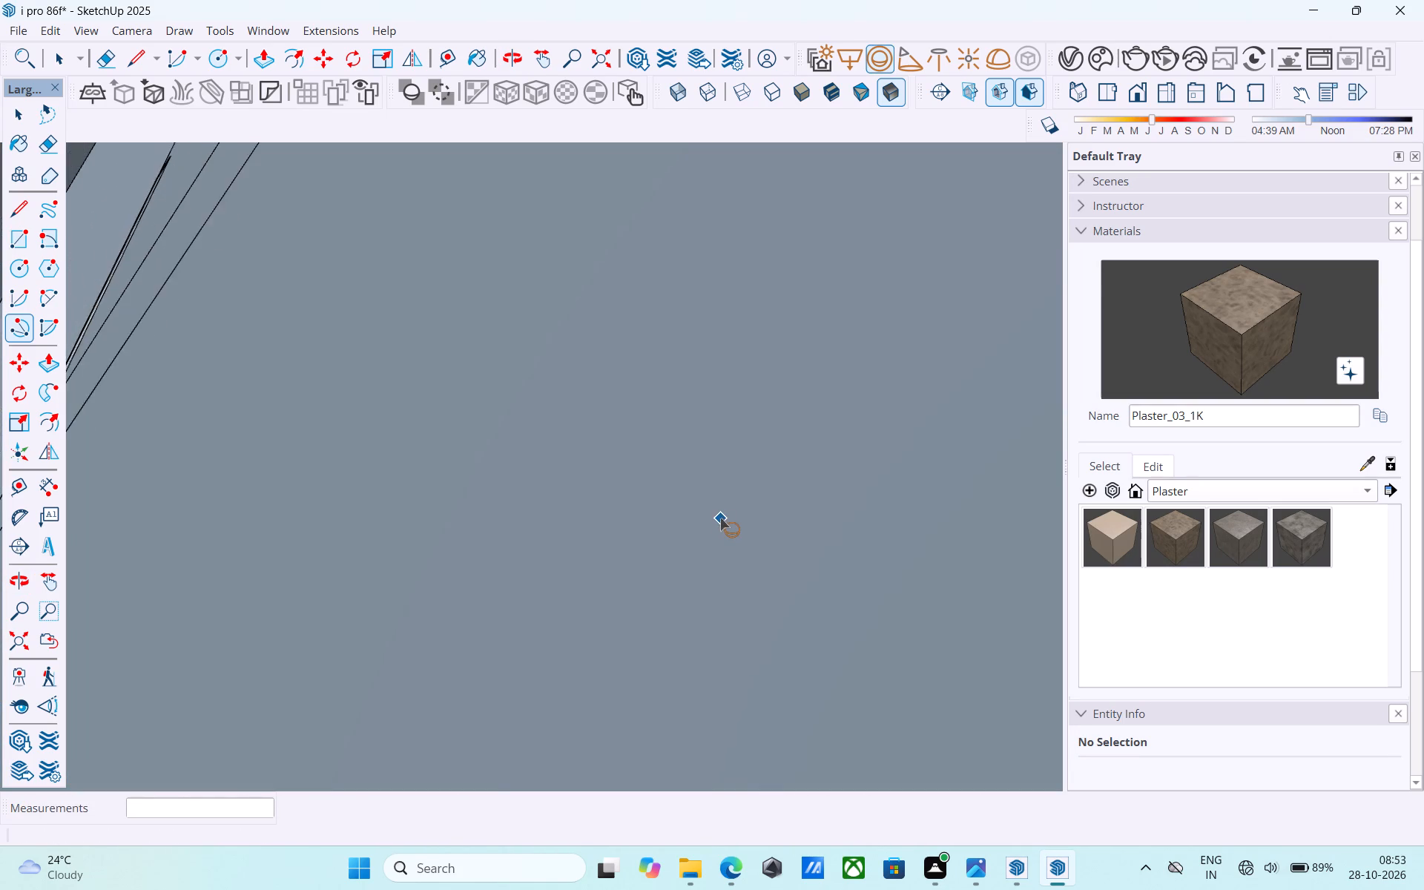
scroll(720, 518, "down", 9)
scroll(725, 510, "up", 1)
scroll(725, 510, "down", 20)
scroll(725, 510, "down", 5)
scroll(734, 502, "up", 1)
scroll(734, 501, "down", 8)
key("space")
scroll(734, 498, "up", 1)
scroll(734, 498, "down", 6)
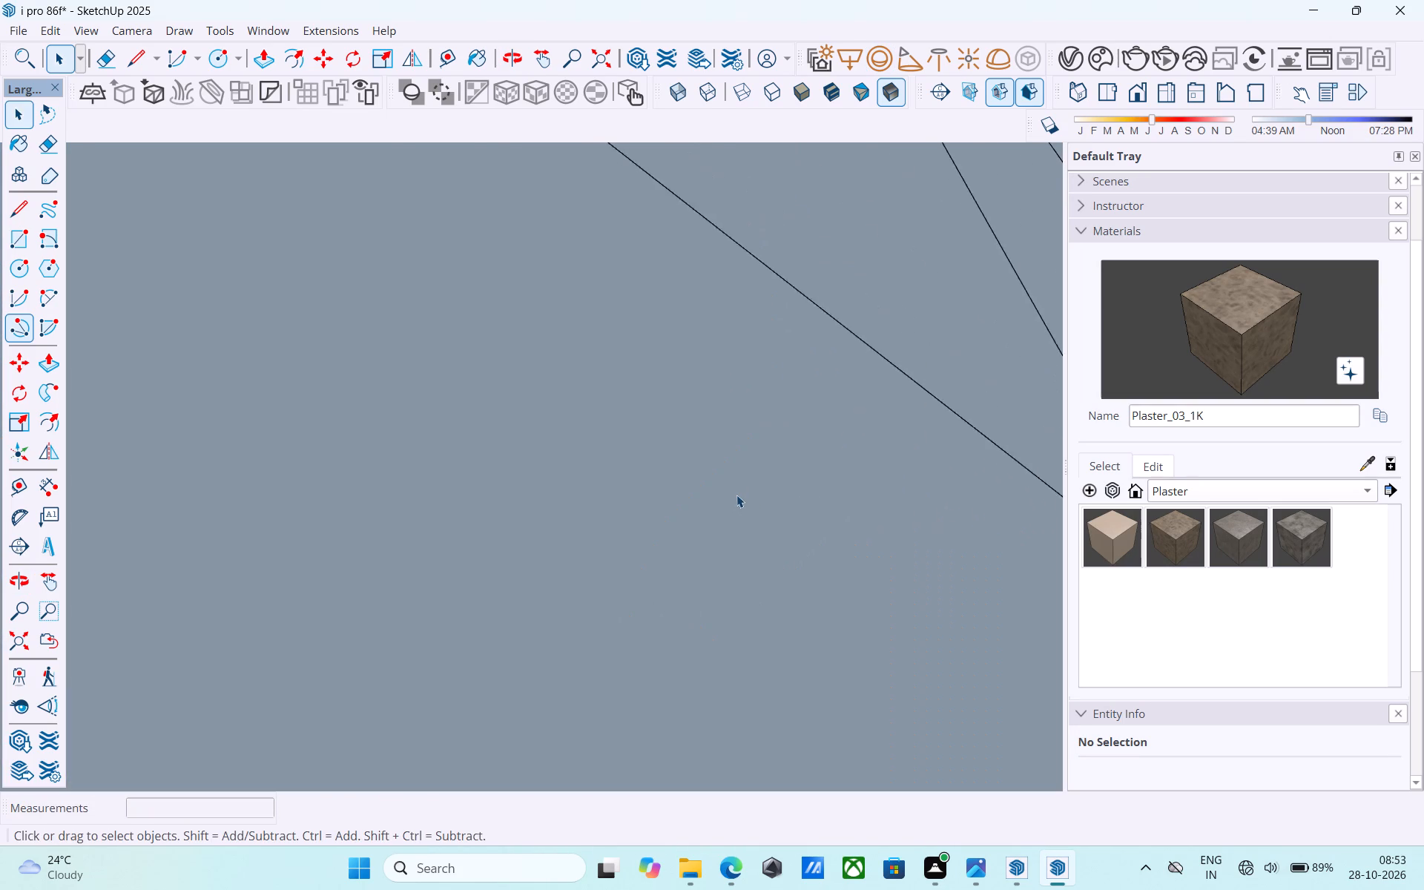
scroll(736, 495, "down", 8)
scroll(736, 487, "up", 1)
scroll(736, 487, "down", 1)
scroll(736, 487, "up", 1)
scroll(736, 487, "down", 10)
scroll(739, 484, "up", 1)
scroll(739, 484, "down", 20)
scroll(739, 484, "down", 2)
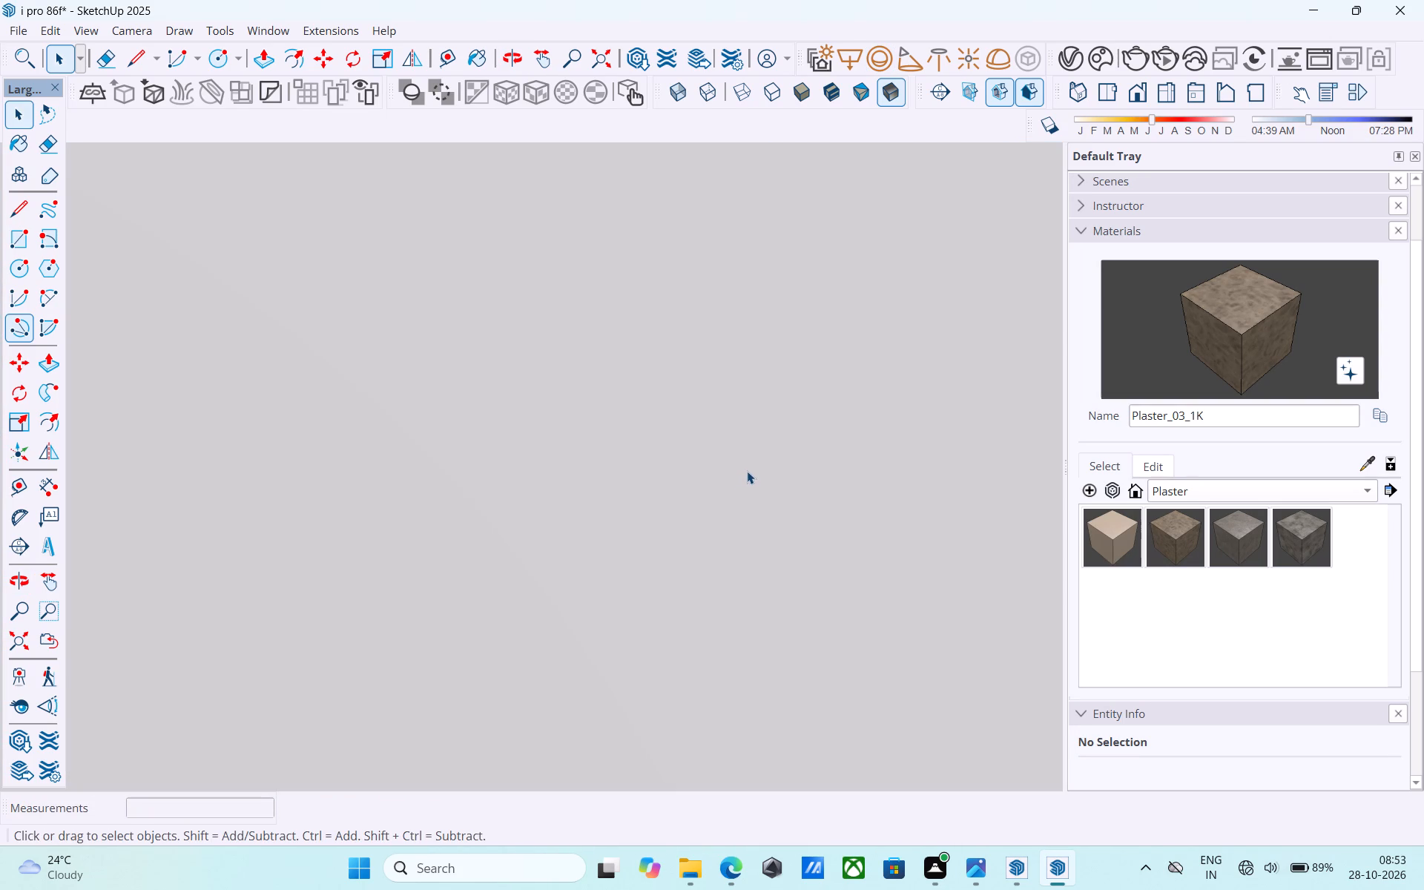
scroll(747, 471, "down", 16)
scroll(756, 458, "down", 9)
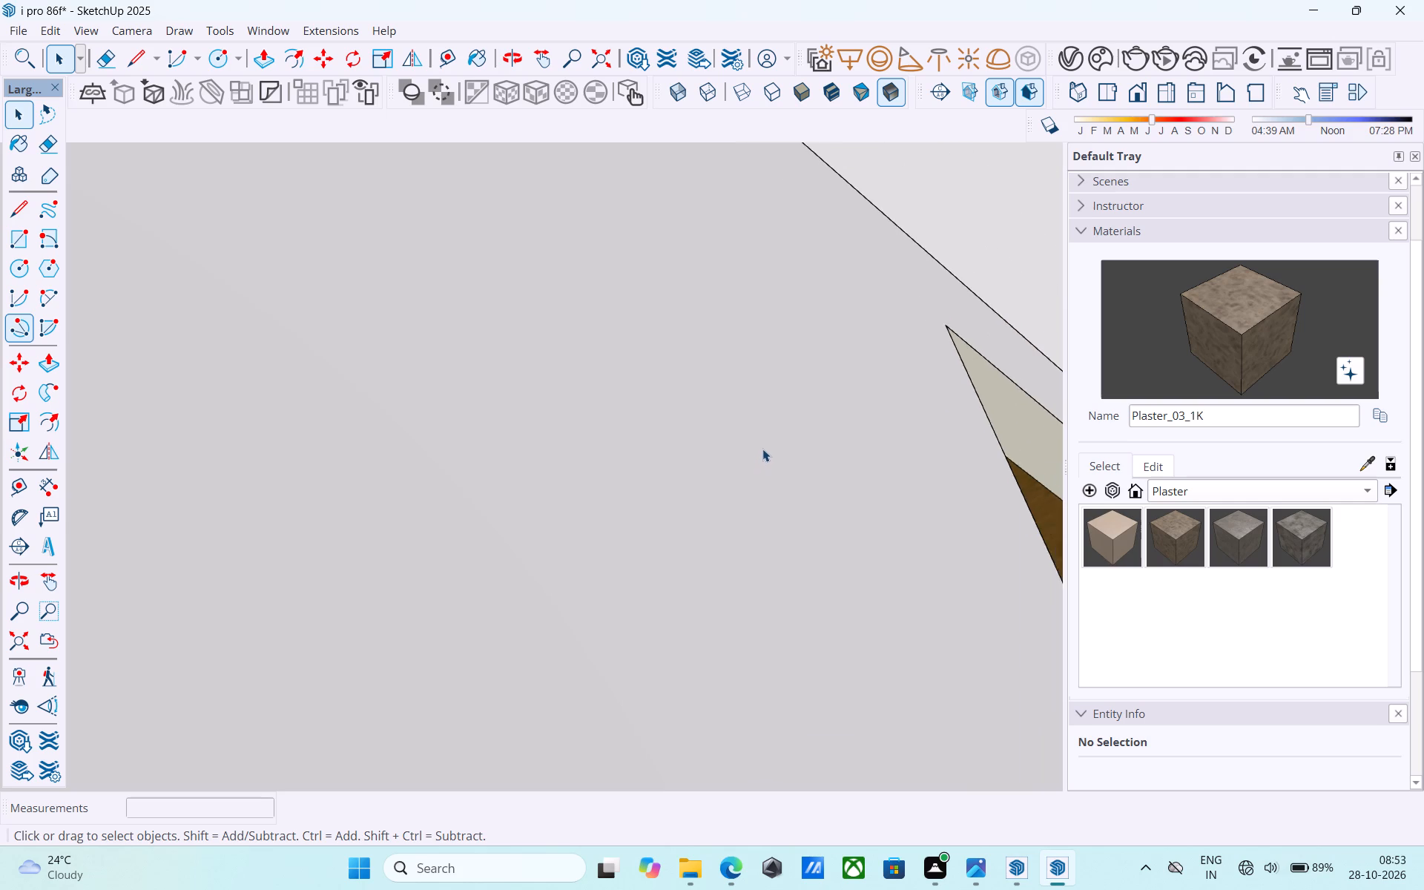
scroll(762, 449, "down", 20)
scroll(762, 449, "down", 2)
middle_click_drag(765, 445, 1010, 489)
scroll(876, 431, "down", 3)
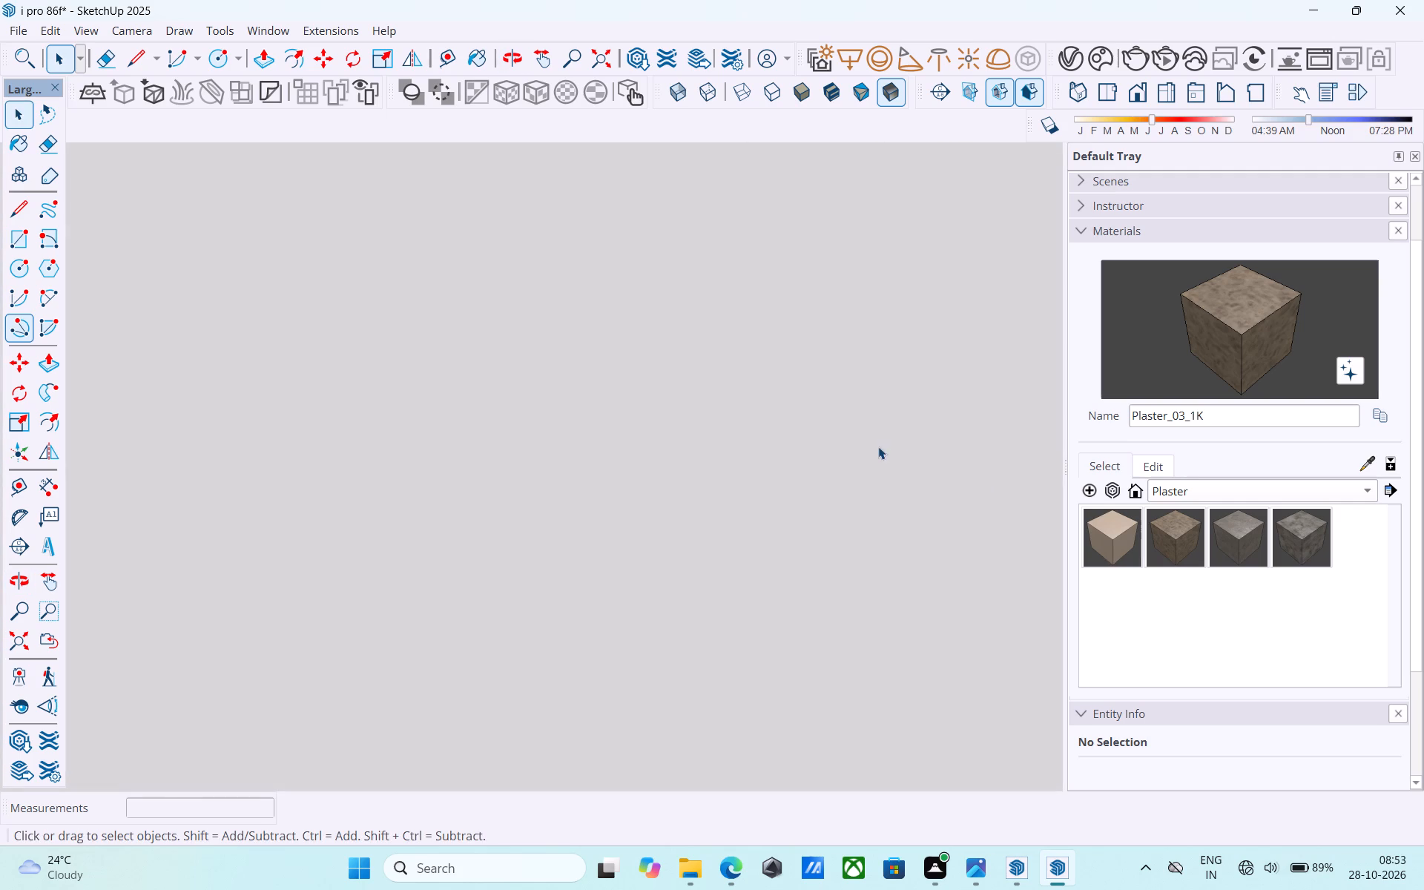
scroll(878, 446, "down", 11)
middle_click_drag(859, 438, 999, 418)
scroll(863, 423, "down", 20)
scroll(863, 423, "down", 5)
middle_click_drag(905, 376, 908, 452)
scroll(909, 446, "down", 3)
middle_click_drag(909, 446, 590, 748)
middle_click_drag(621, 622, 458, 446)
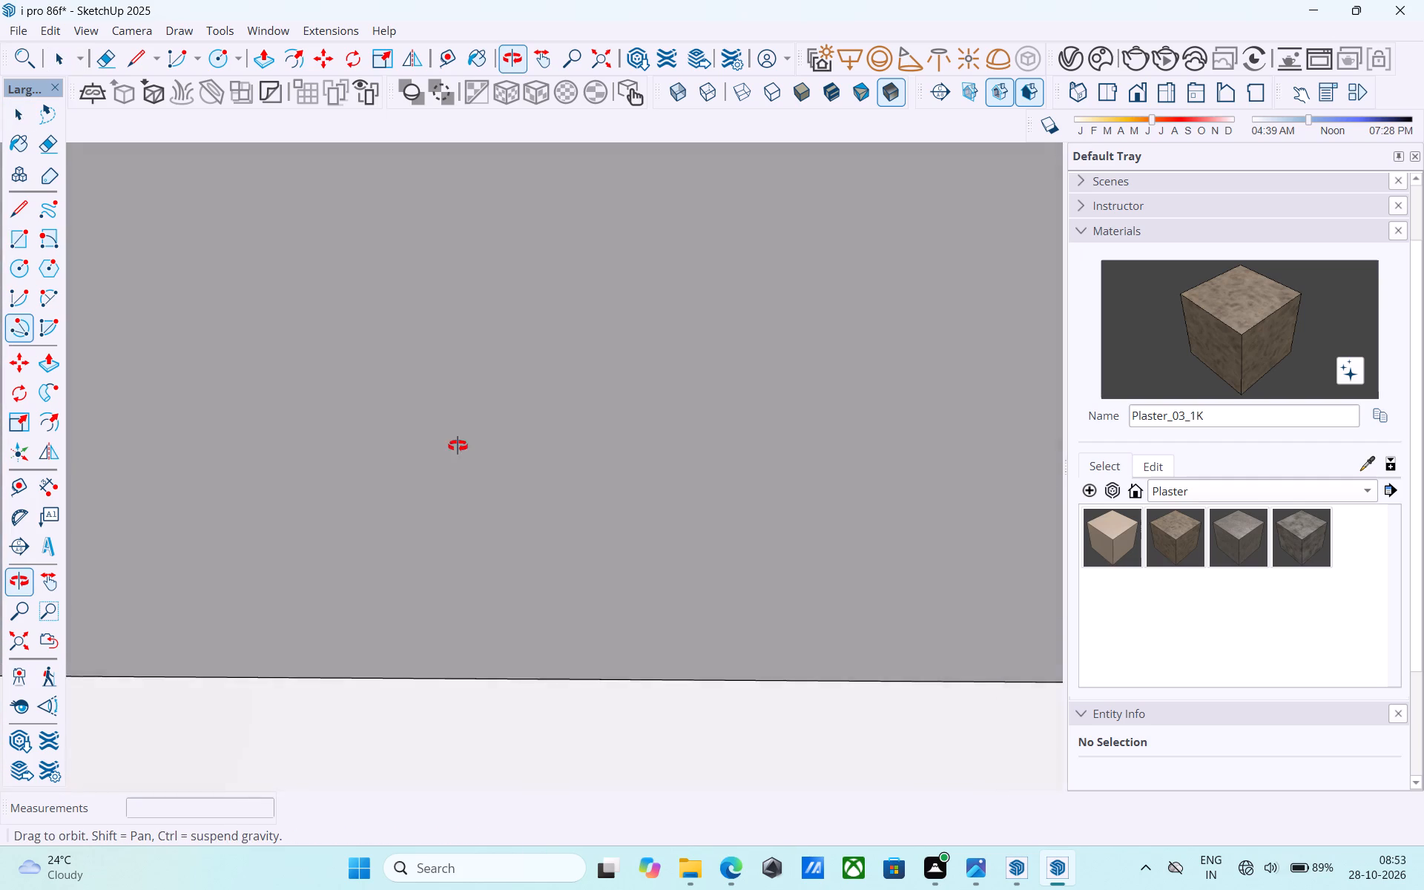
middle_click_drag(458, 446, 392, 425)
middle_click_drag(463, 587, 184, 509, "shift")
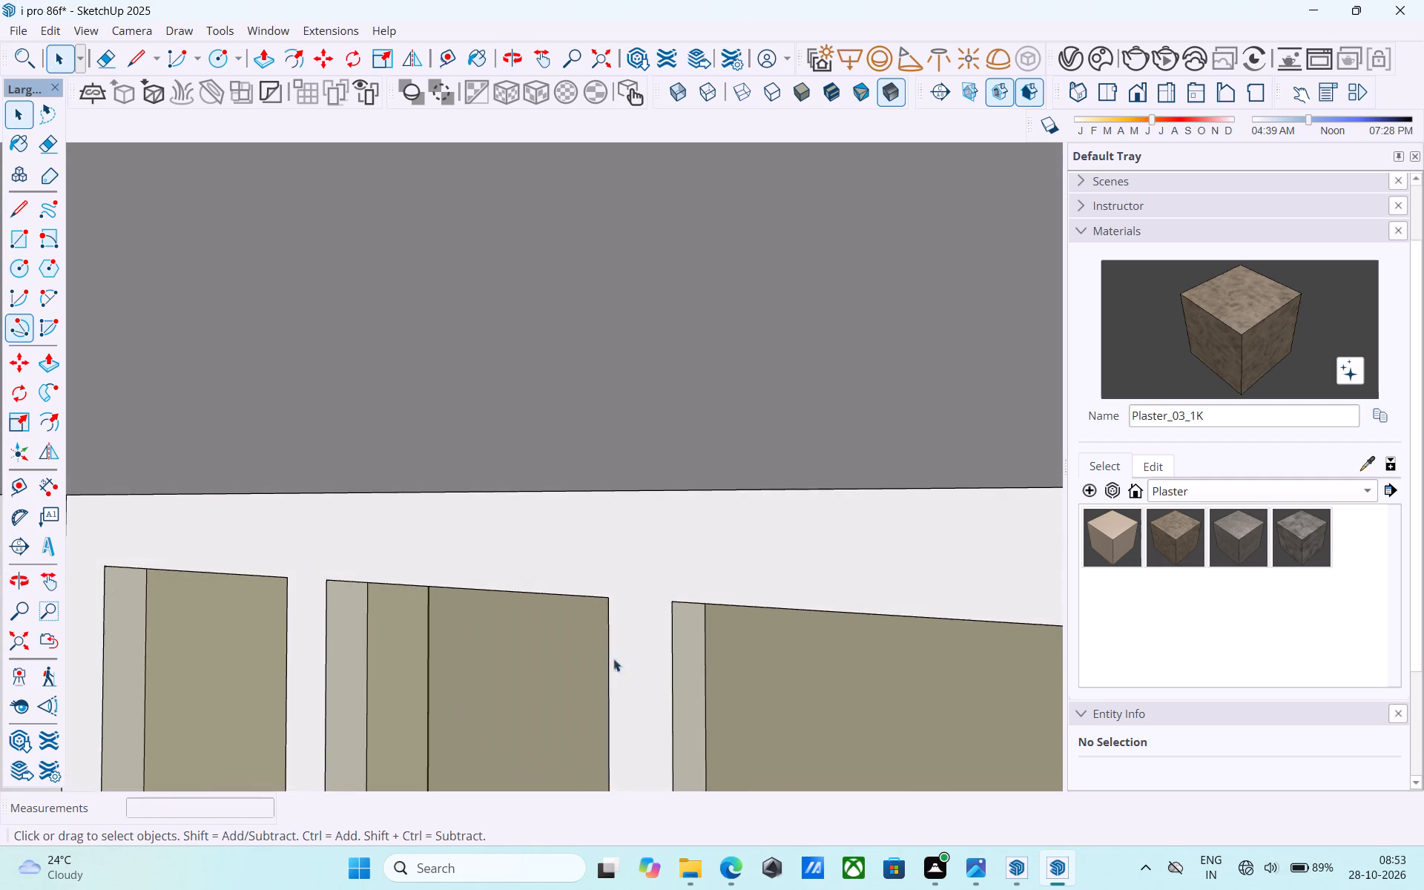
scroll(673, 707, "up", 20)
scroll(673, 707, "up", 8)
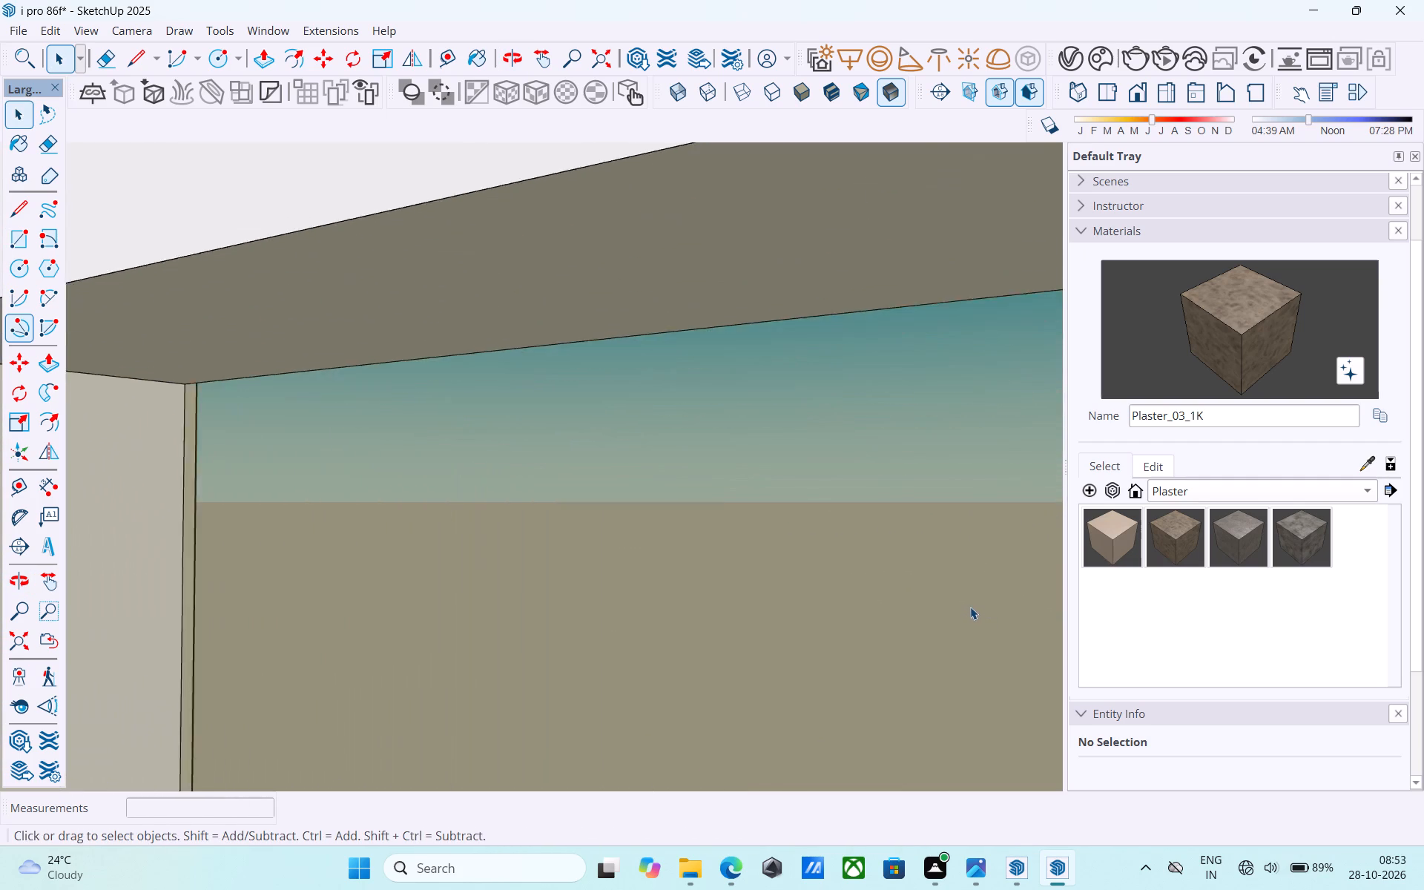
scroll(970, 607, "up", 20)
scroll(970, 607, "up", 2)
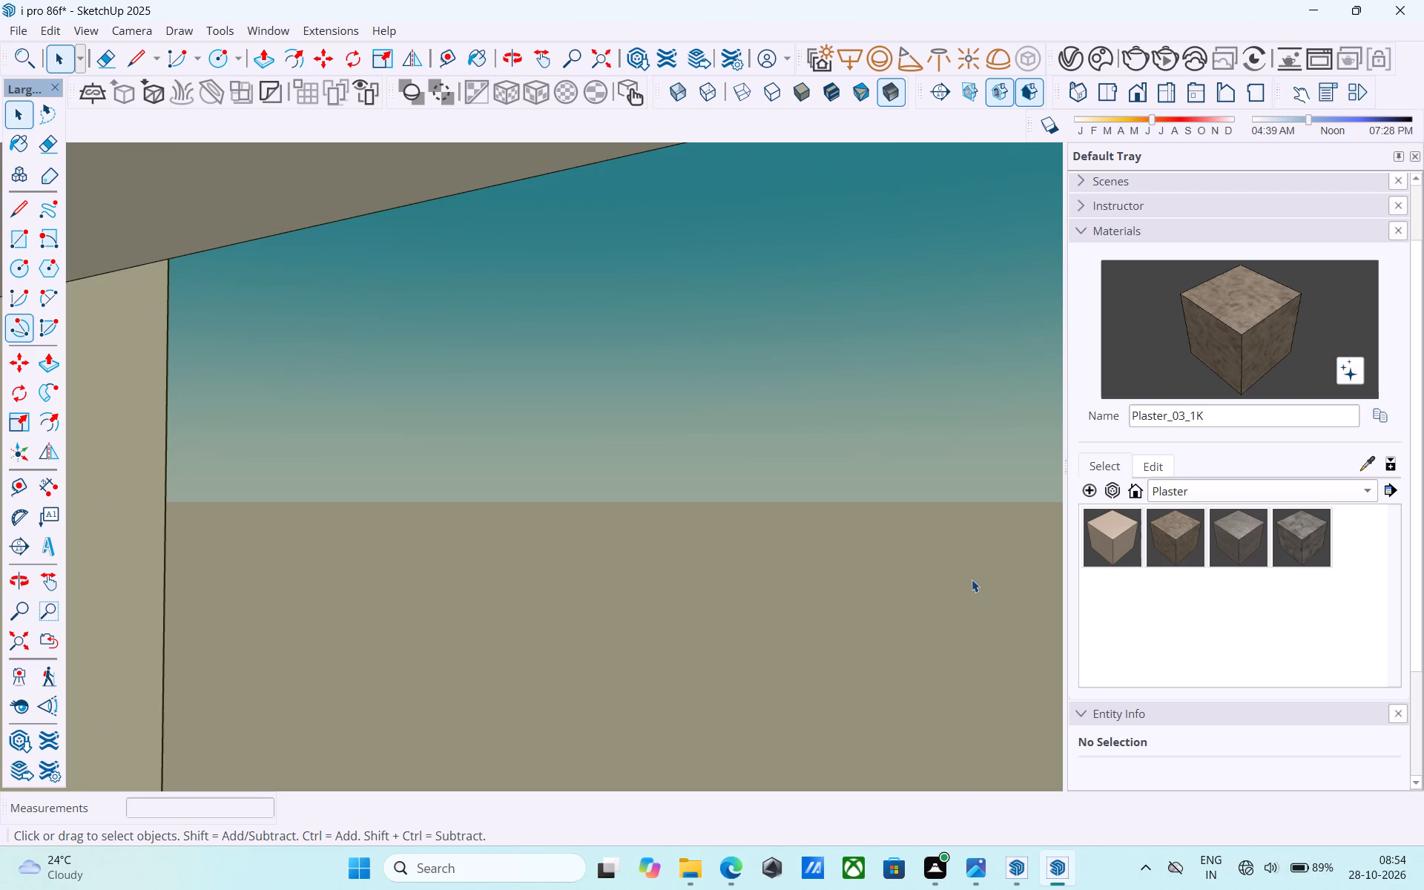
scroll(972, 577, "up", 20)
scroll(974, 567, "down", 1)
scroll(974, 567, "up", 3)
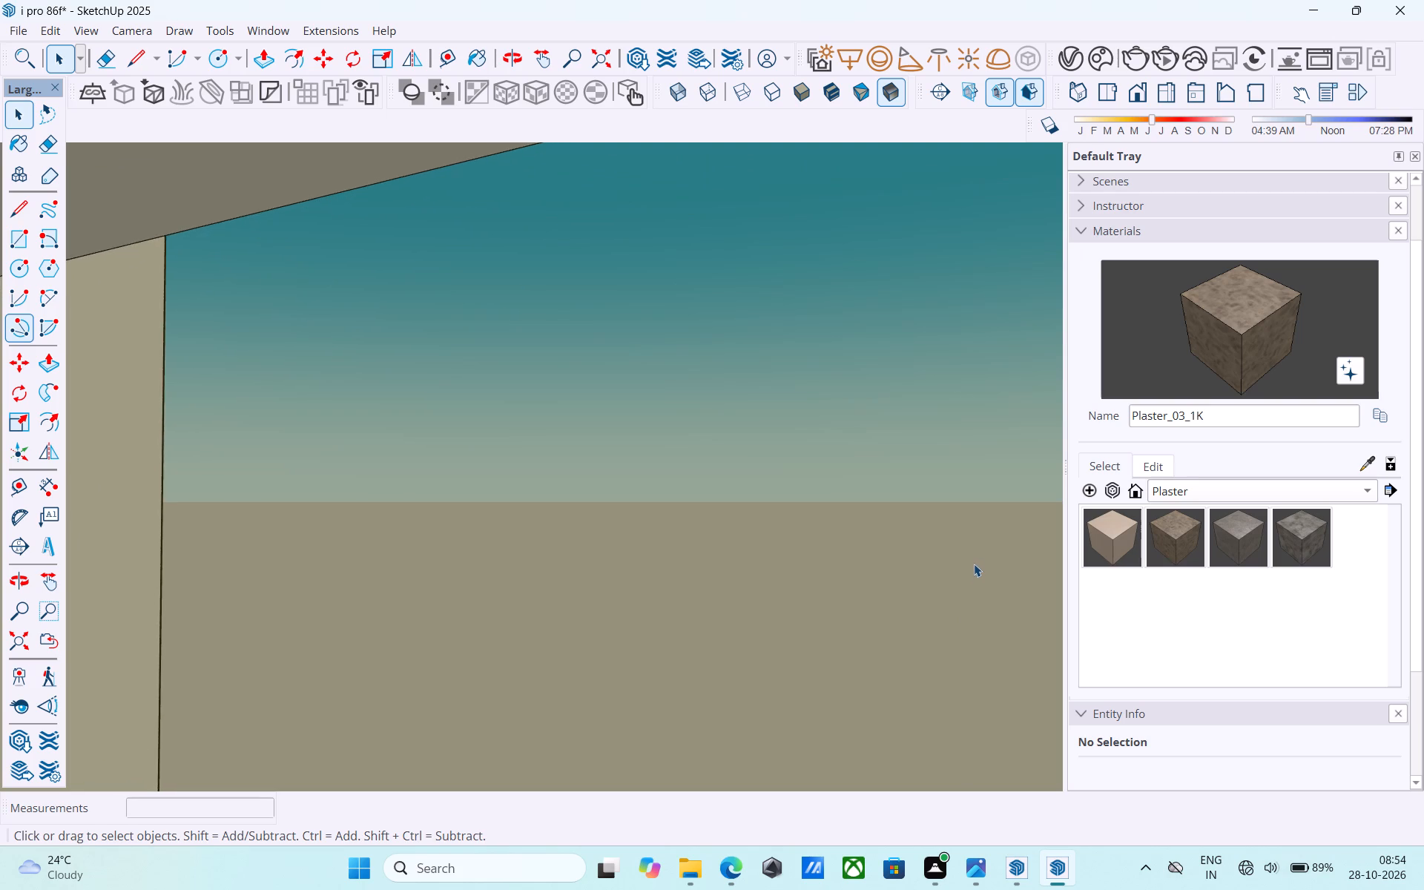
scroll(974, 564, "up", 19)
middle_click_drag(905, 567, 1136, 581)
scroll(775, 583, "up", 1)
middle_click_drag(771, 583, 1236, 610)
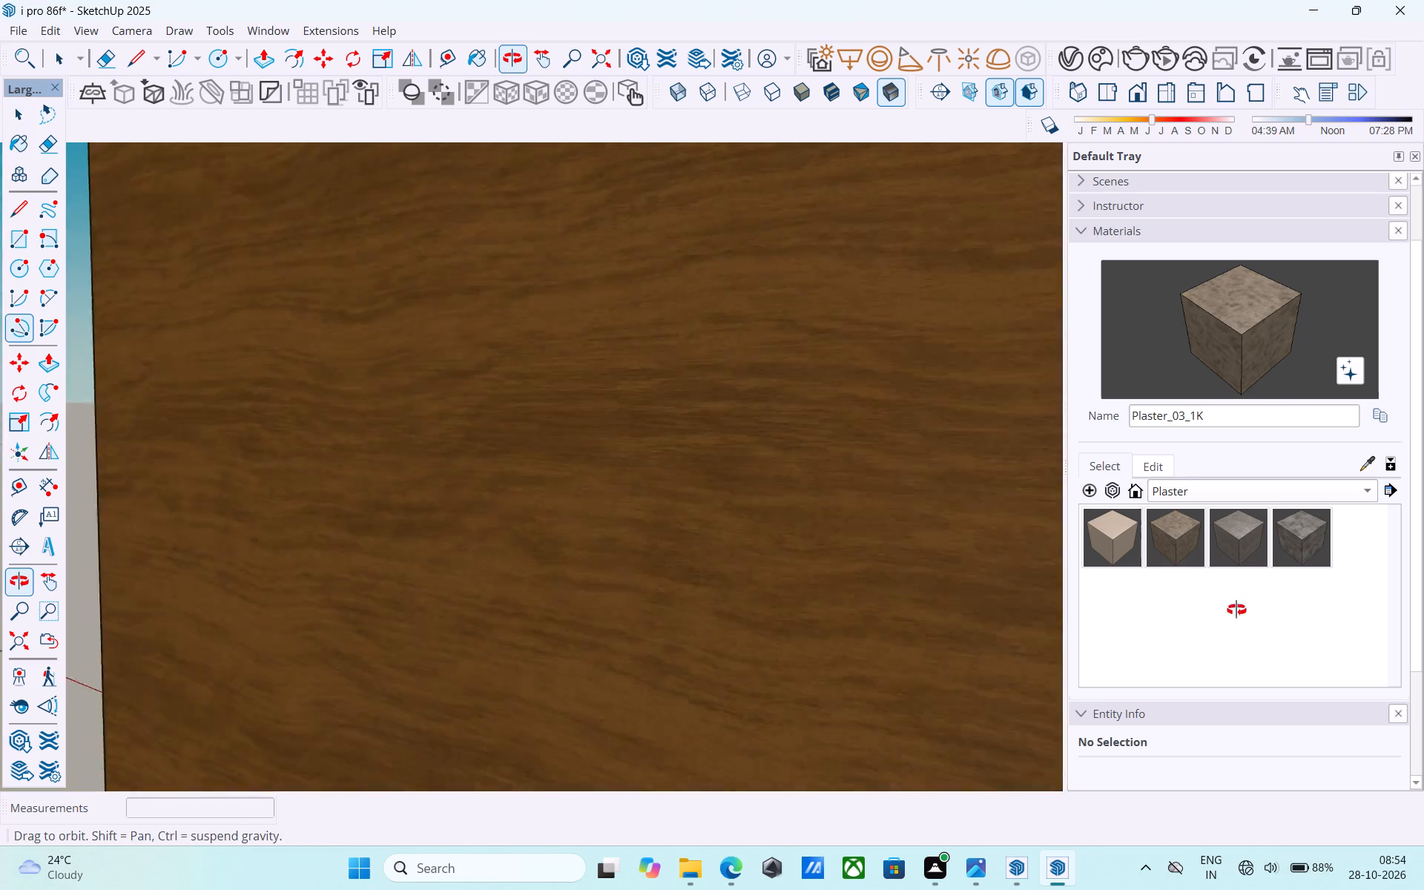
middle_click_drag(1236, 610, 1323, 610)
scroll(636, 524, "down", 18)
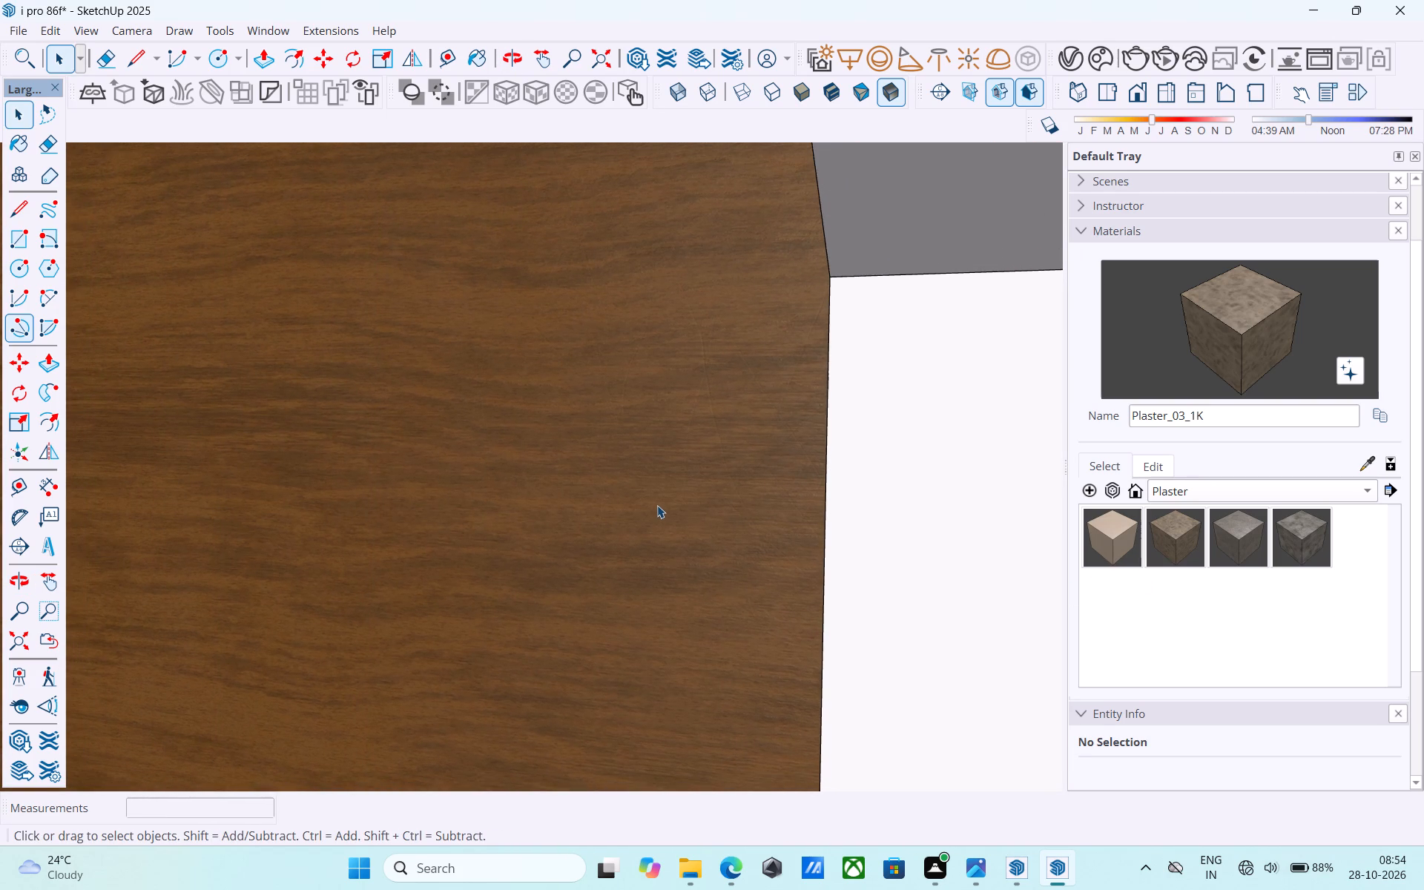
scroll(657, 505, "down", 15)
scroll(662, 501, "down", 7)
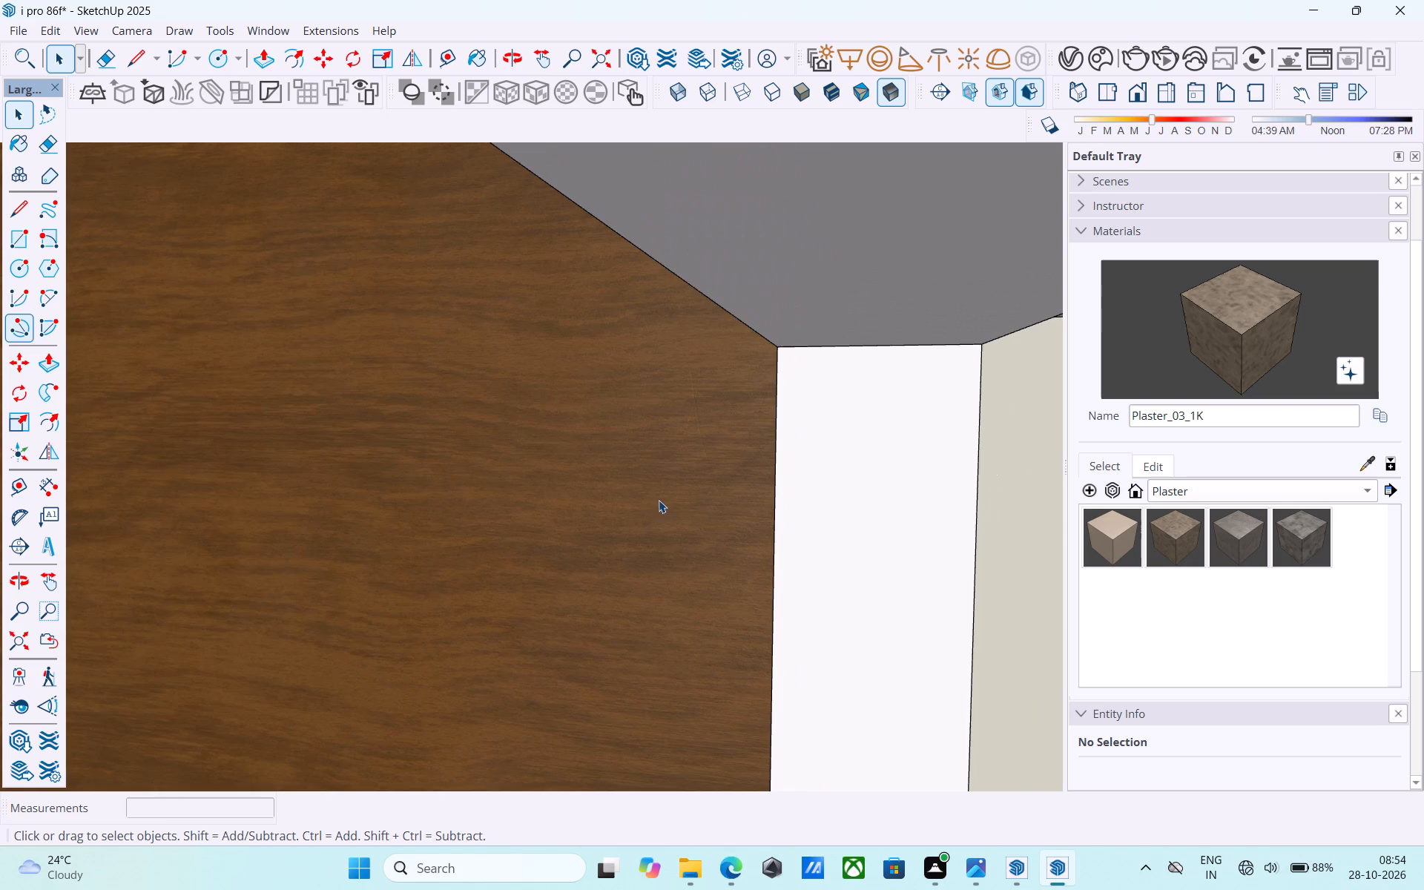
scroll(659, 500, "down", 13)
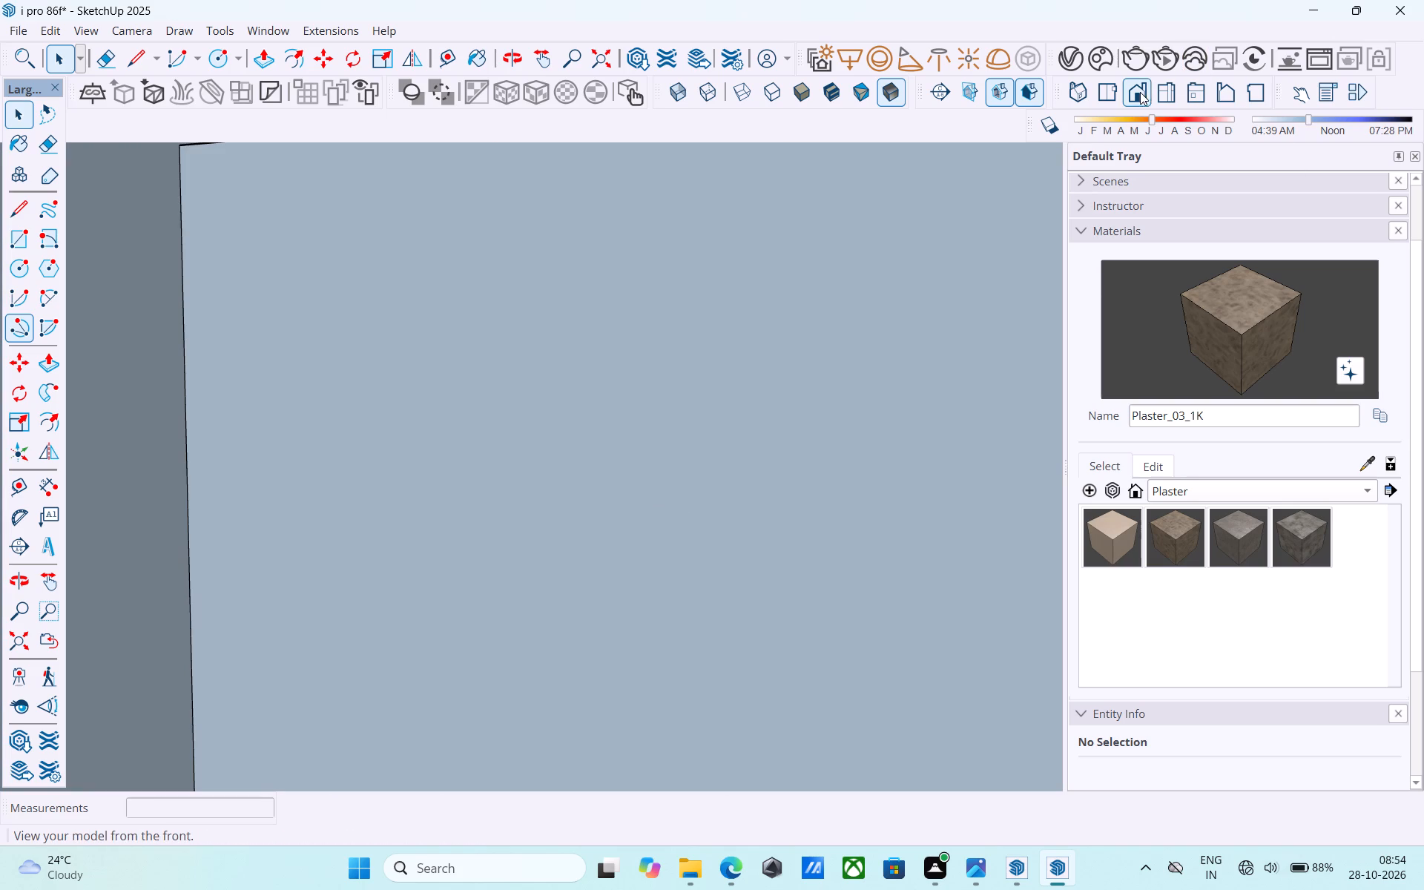
Switch to the front view of the building to bring the facade back into sight.
left_click(1141, 92)
scroll(747, 464, "down", 20)
scroll(747, 464, "down", 3)
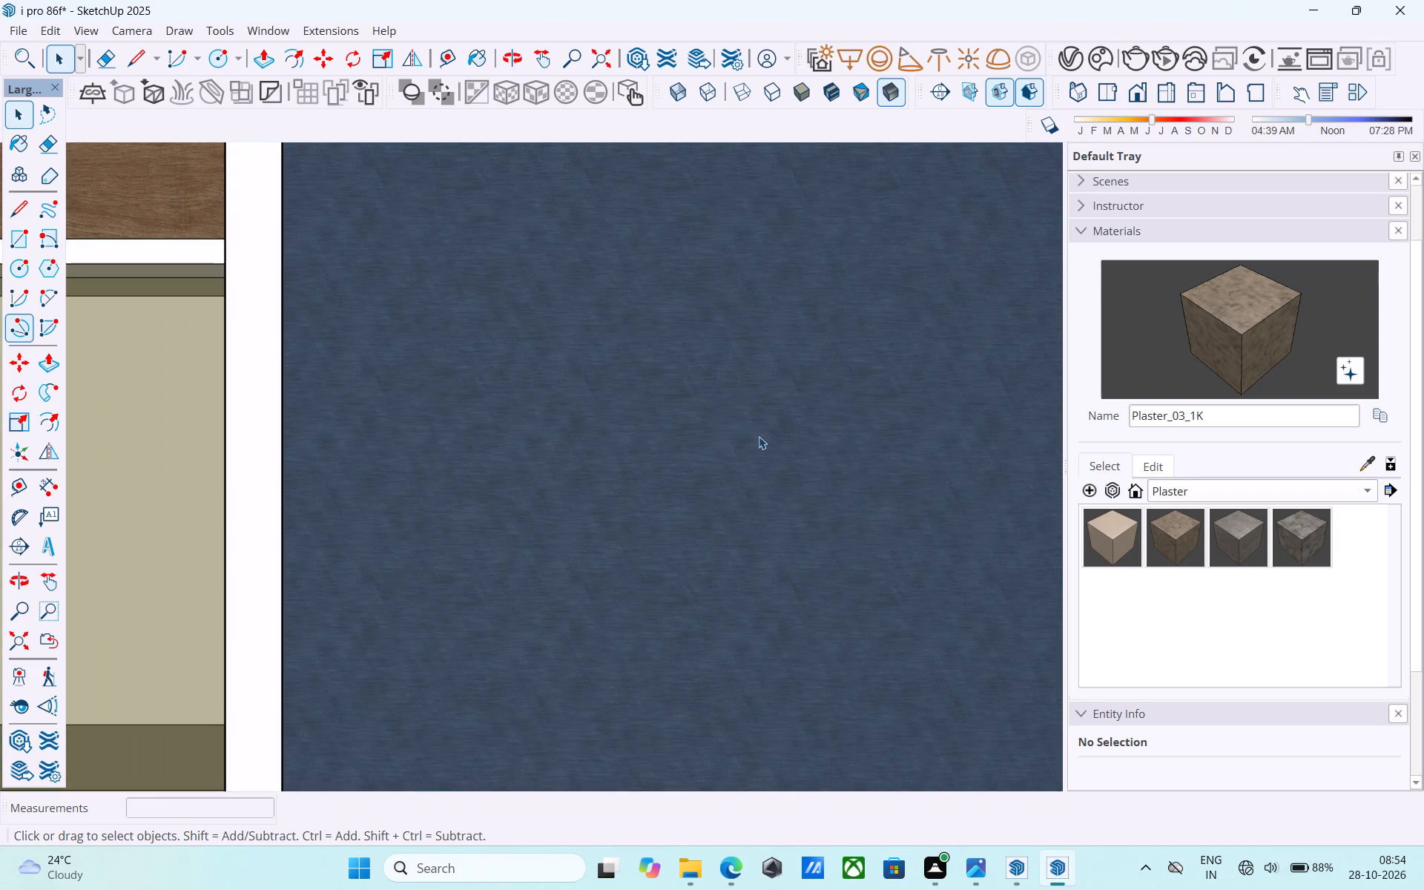
scroll(759, 436, "down", 12)
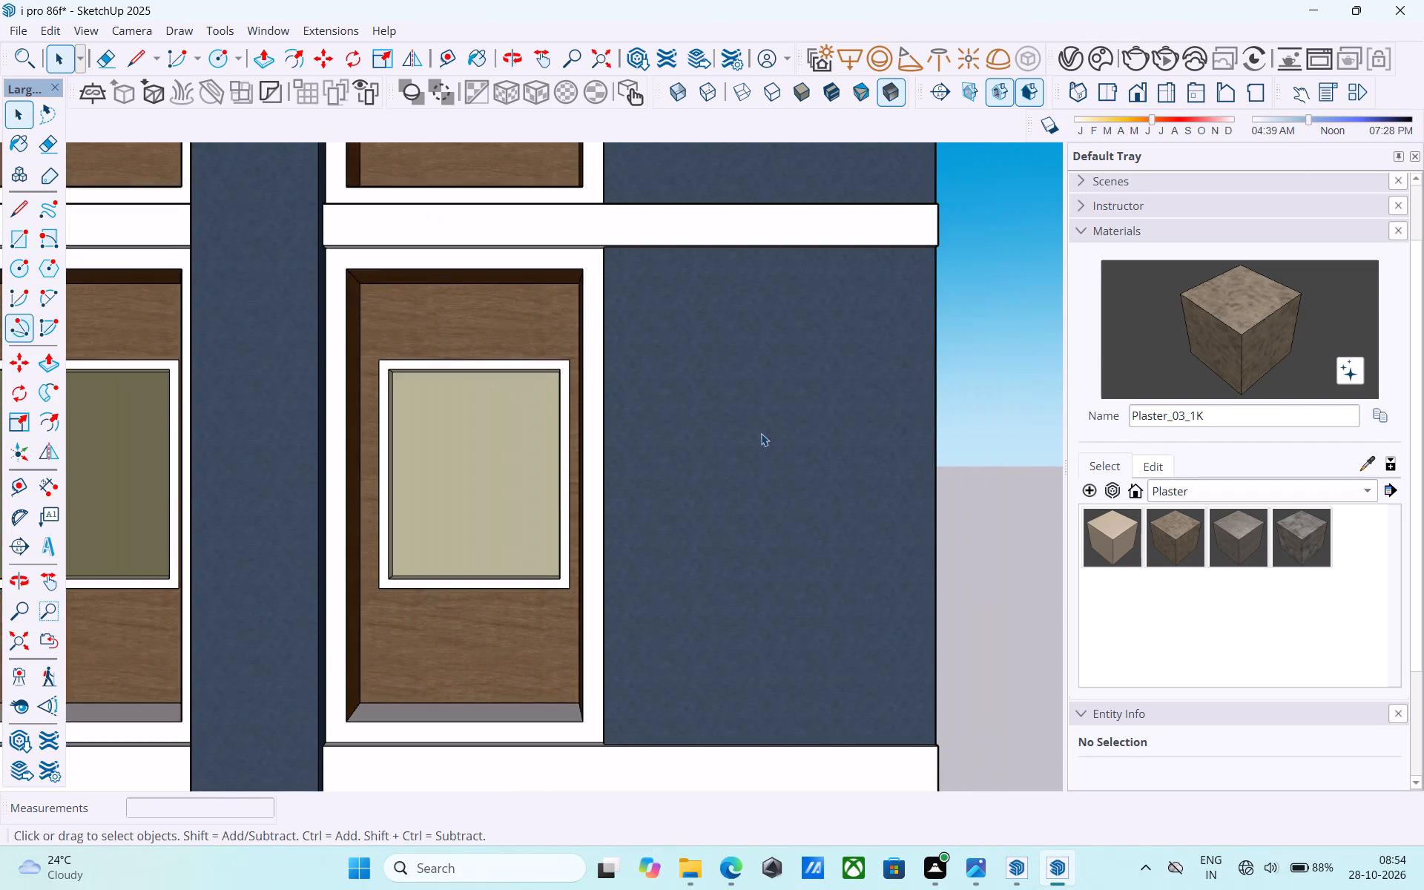
Save the building model with its newly placed balcony lights.
scroll(763, 431, "down", 5)
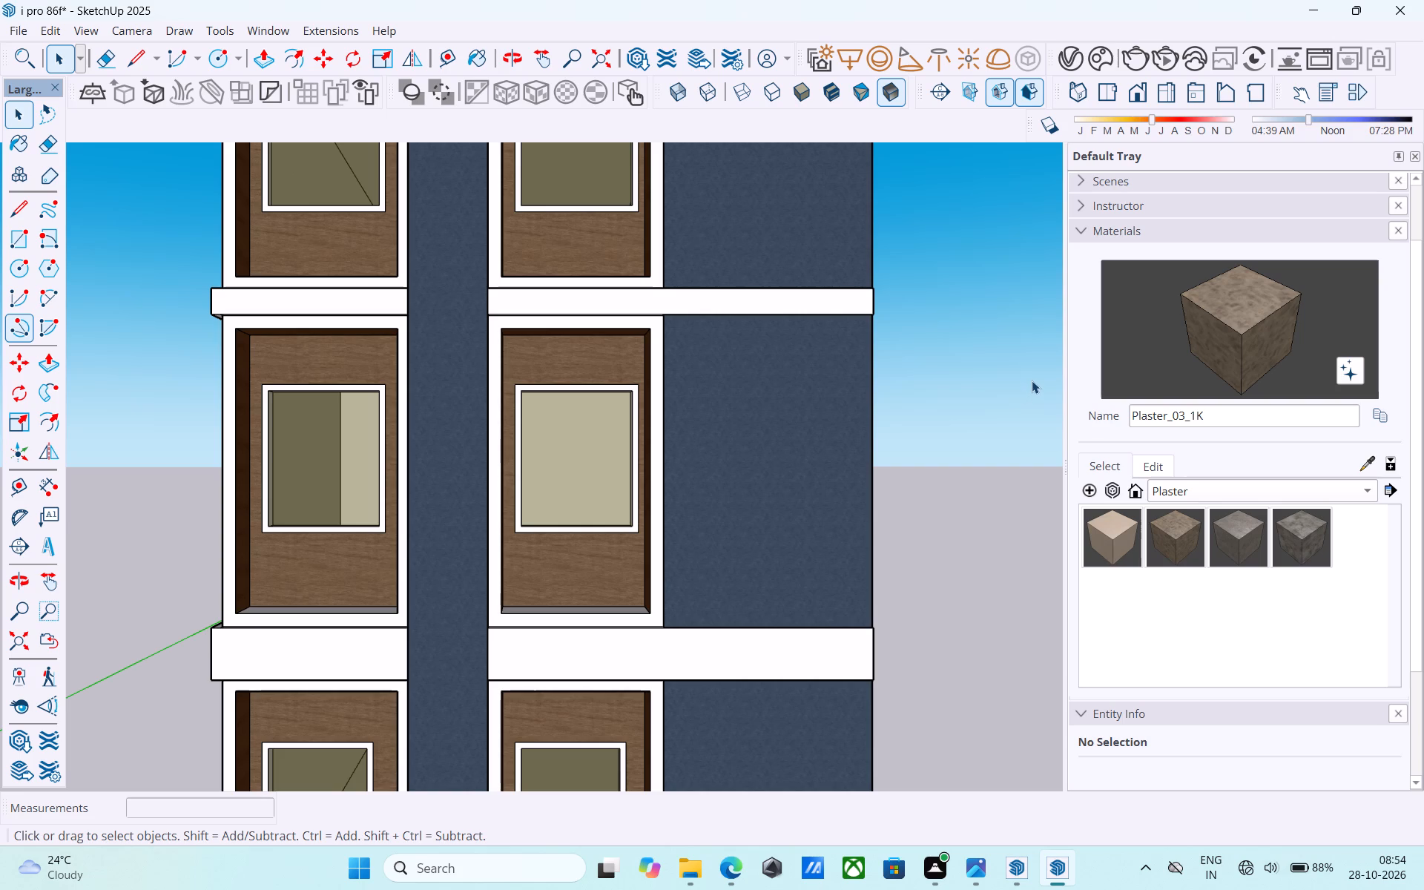
scroll(1032, 380, "down", 10)
middle_click_drag(1035, 372, 923, 408)
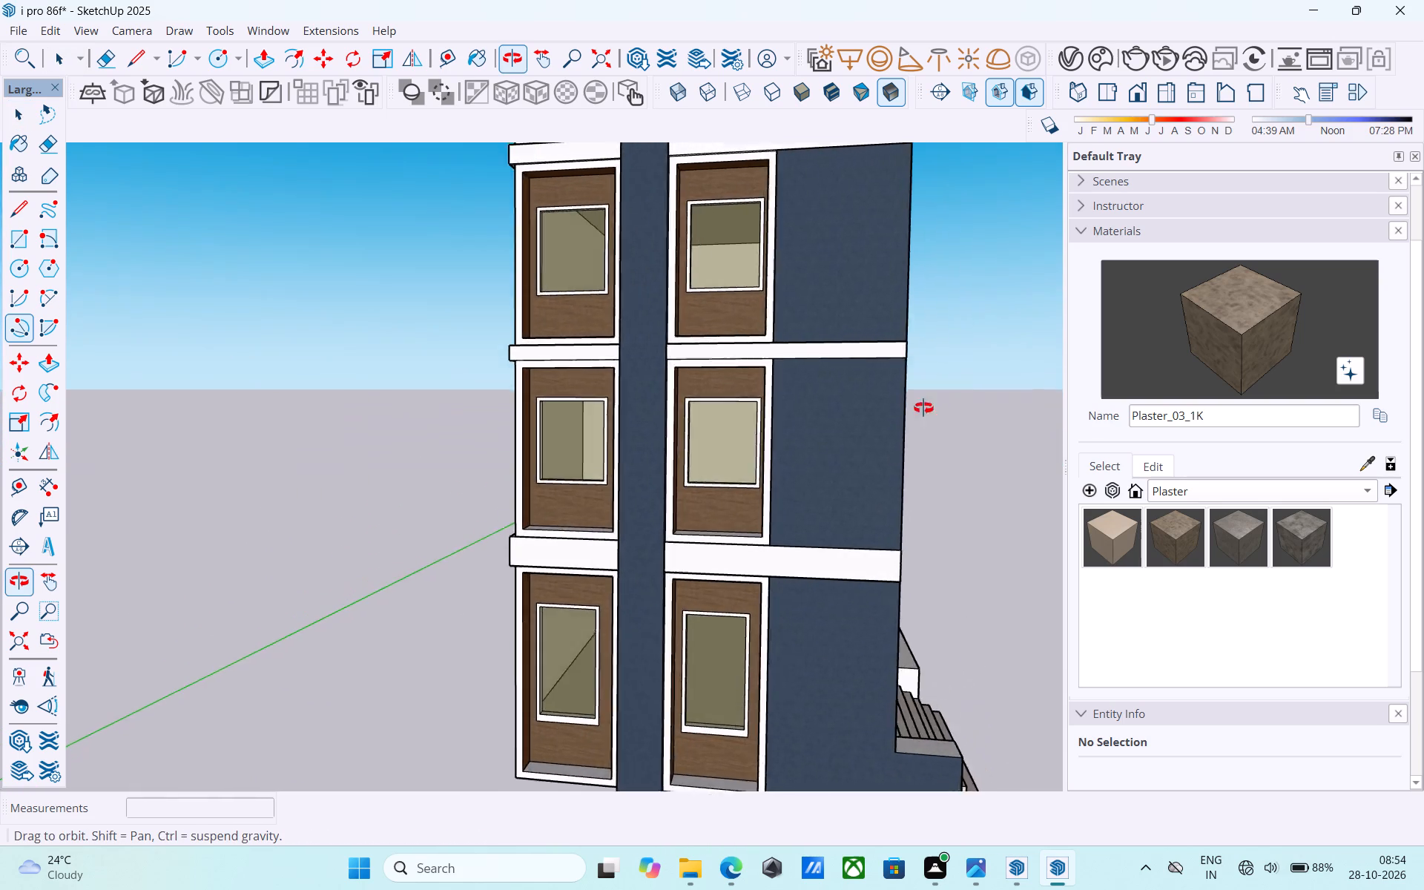
middle_click_drag(923, 408, 788, 449)
scroll(891, 415, "down", 4)
middle_click_drag(917, 409, 929, 366)
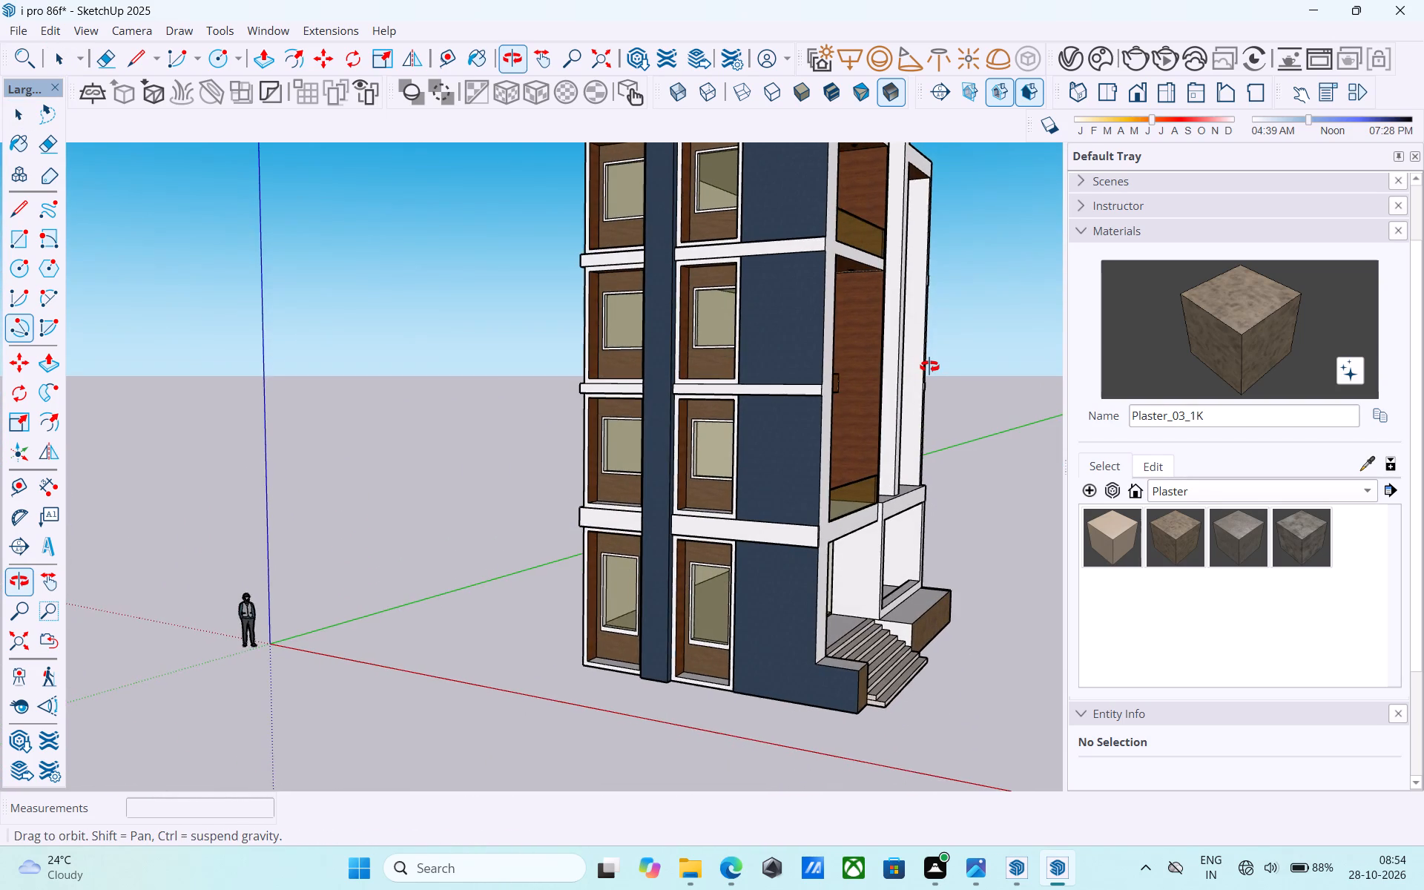
middle_click_drag(929, 366, 848, 447)
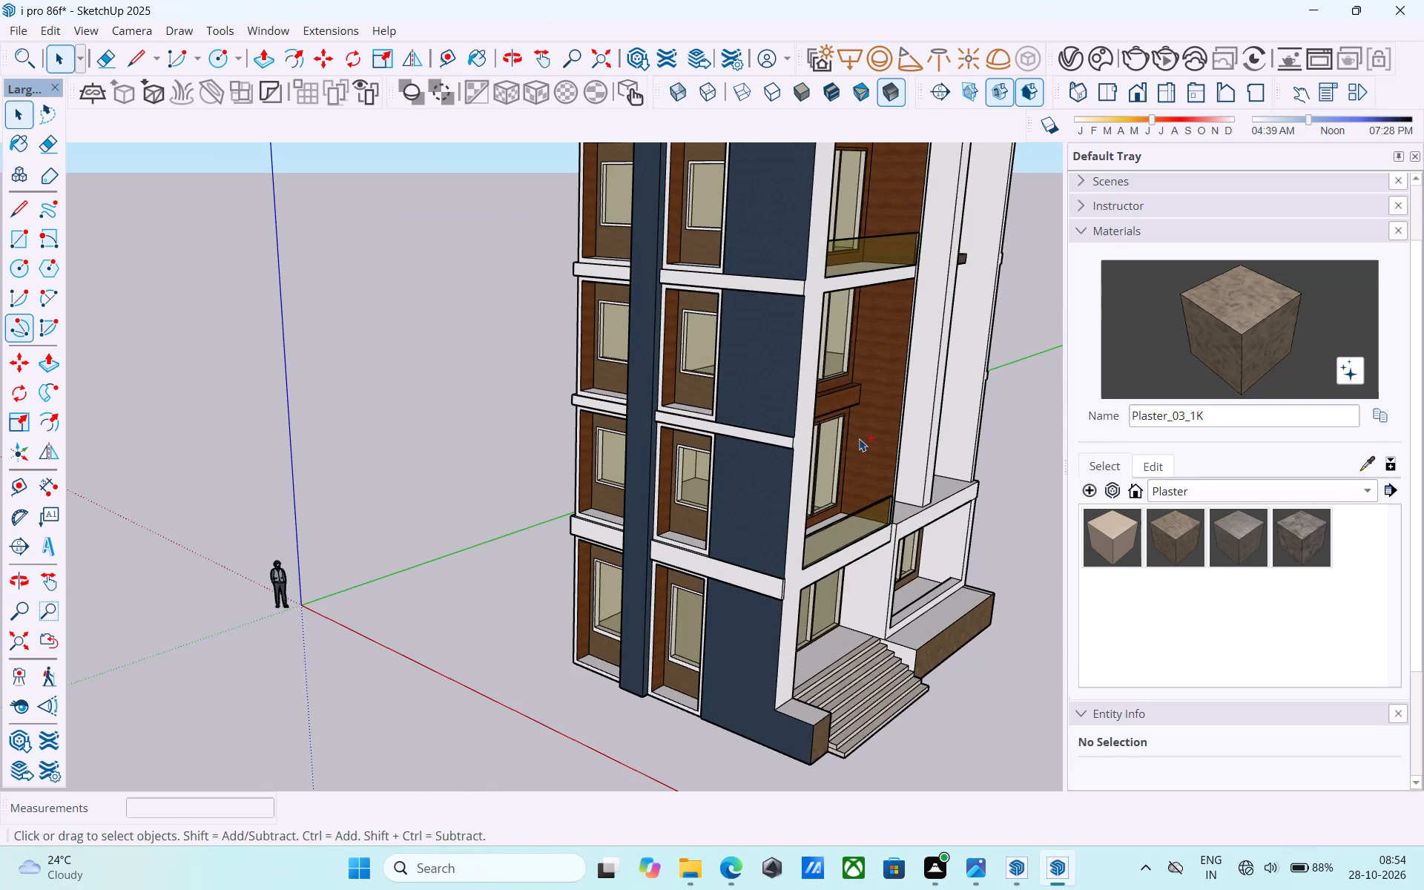
key("ctrl+s")
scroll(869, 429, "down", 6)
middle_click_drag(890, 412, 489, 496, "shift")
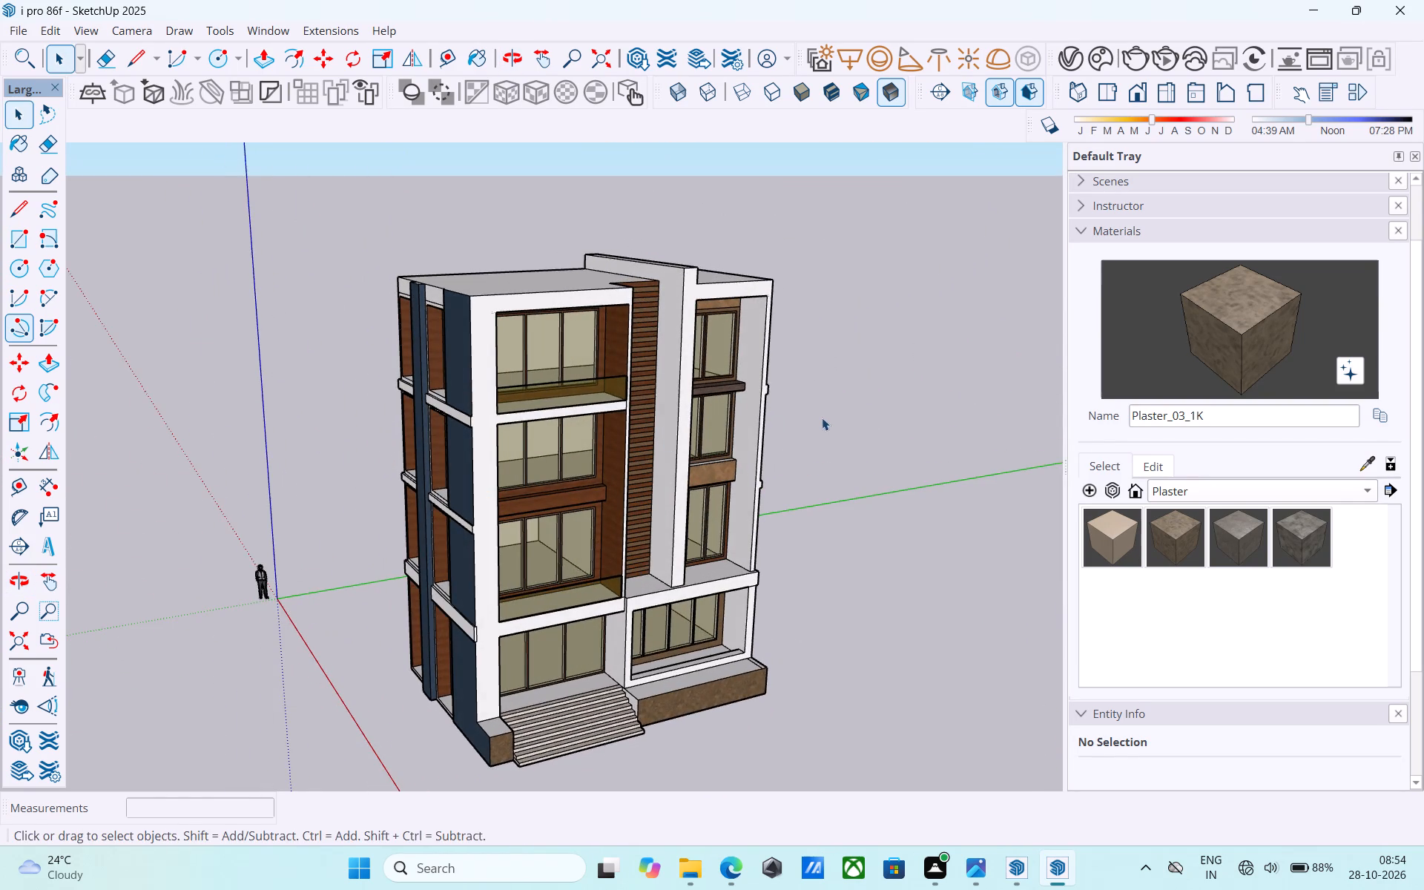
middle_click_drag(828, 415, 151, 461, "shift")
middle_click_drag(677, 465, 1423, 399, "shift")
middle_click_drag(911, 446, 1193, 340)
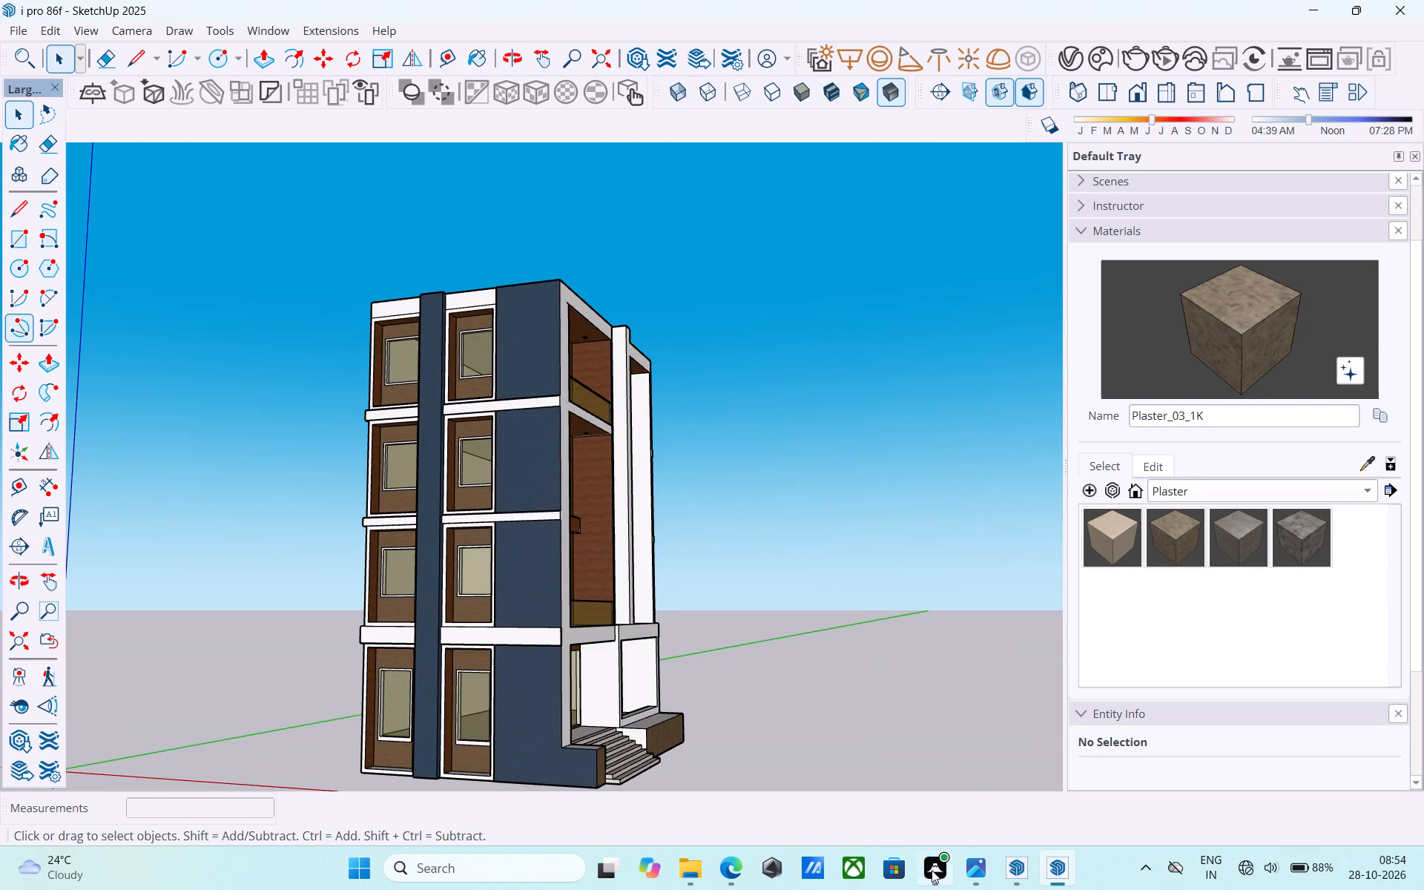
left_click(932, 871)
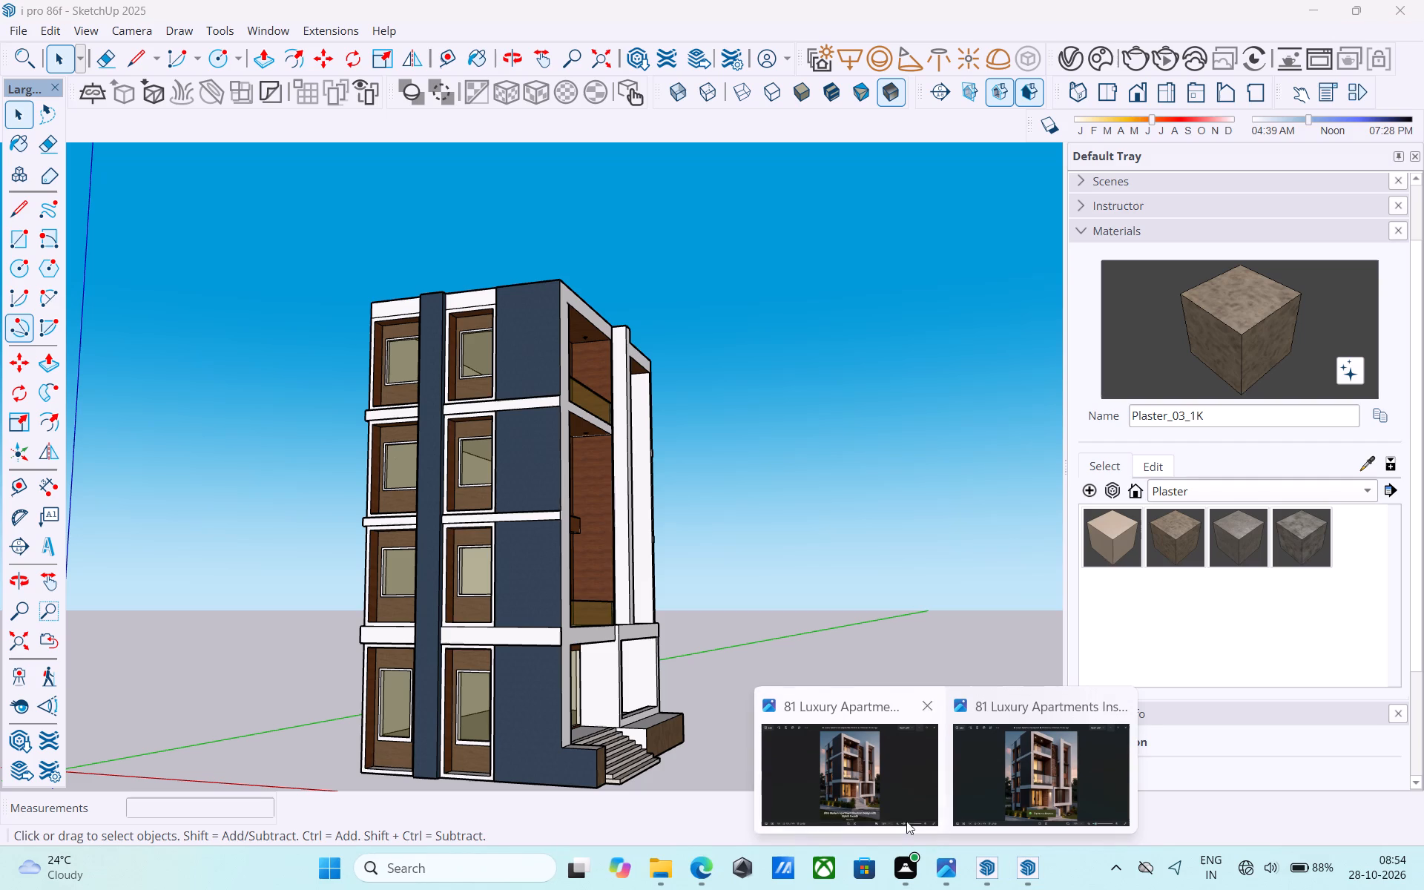
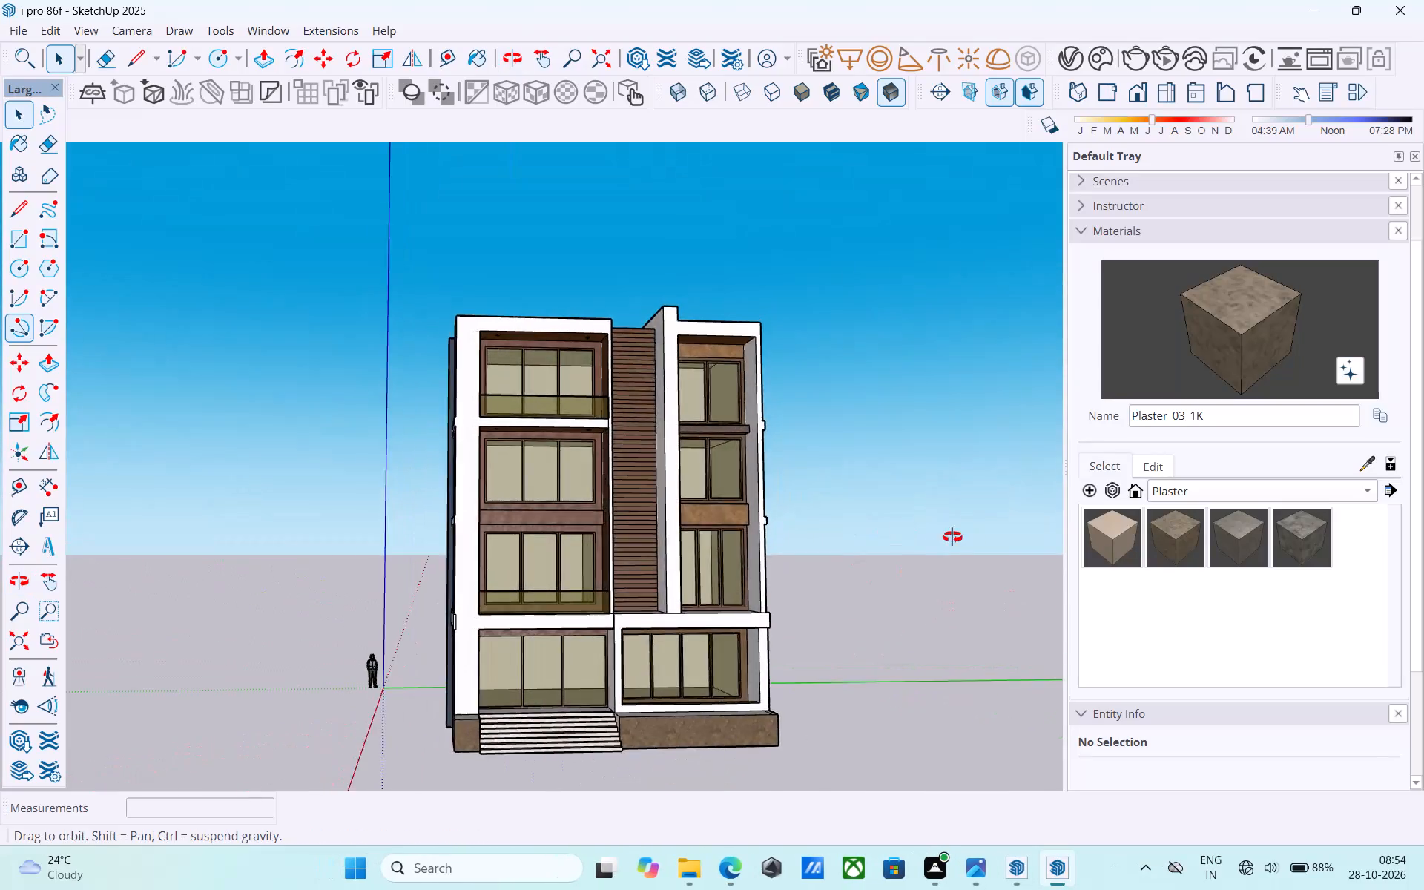
Examine the building's front facade, roof and side window recesses to find surfaces that still need a material.
middle_click_drag(599, 642, 871, 704)
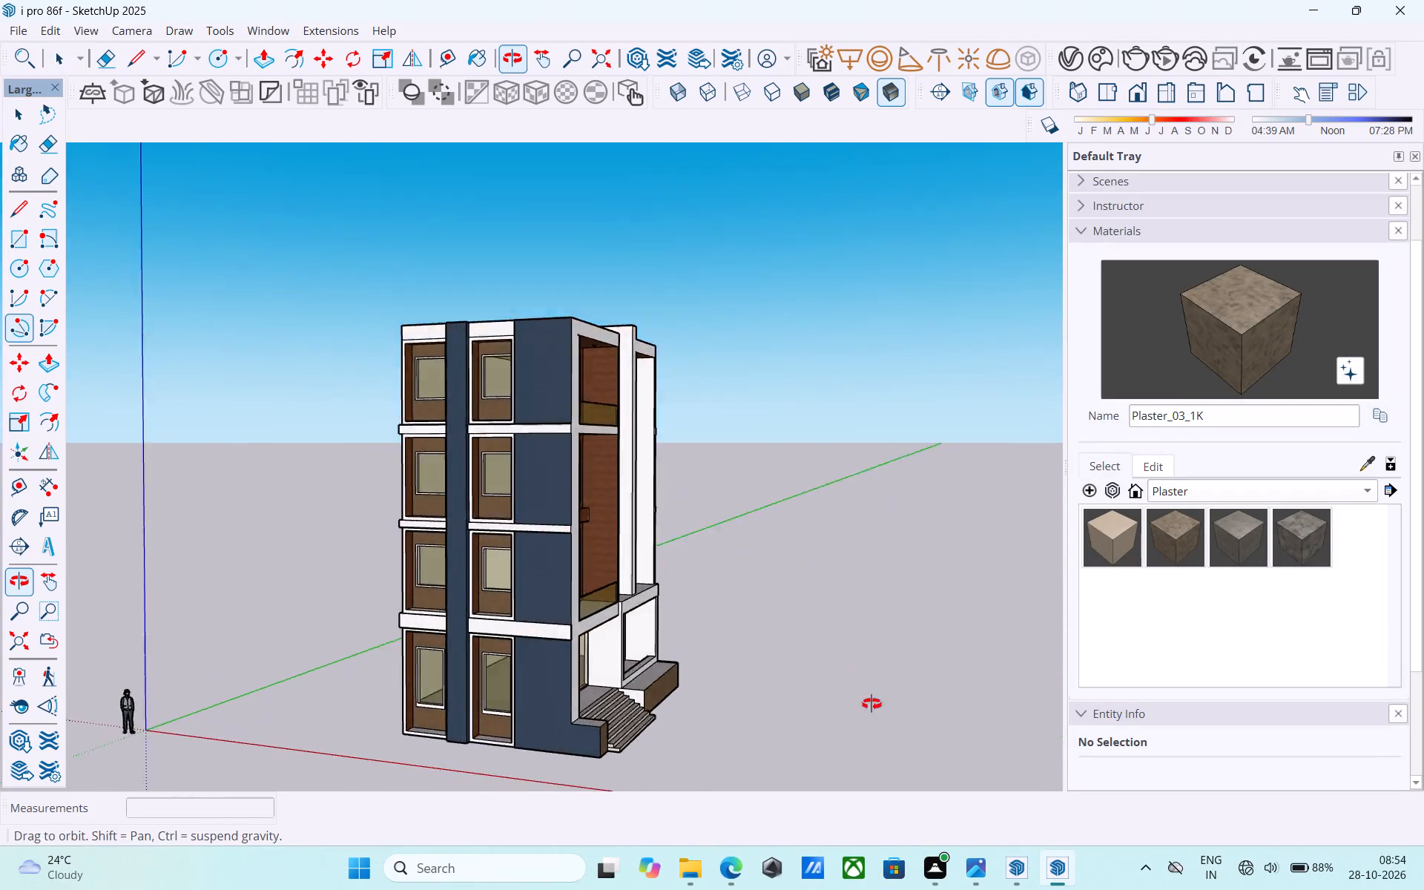
middle_click_drag(871, 704, 1052, 807)
middle_click_drag(431, 522, 0, 502)
middle_click_drag(408, 458, 21, 493)
middle_click_drag(558, 512, 718, 444)
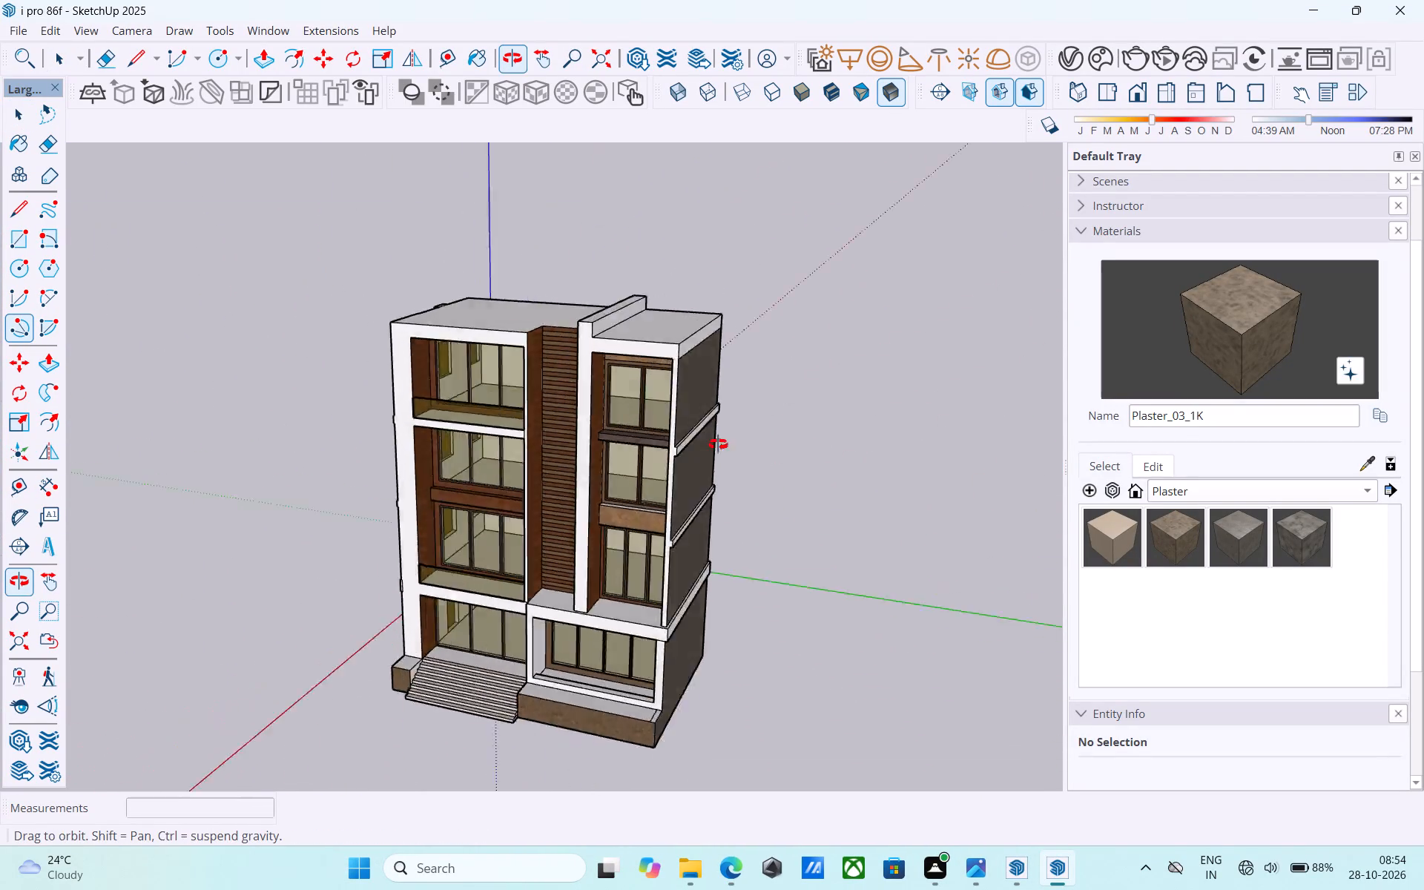
middle_click_drag(718, 444, 759, 429)
middle_click_drag(393, 564, 550, 538)
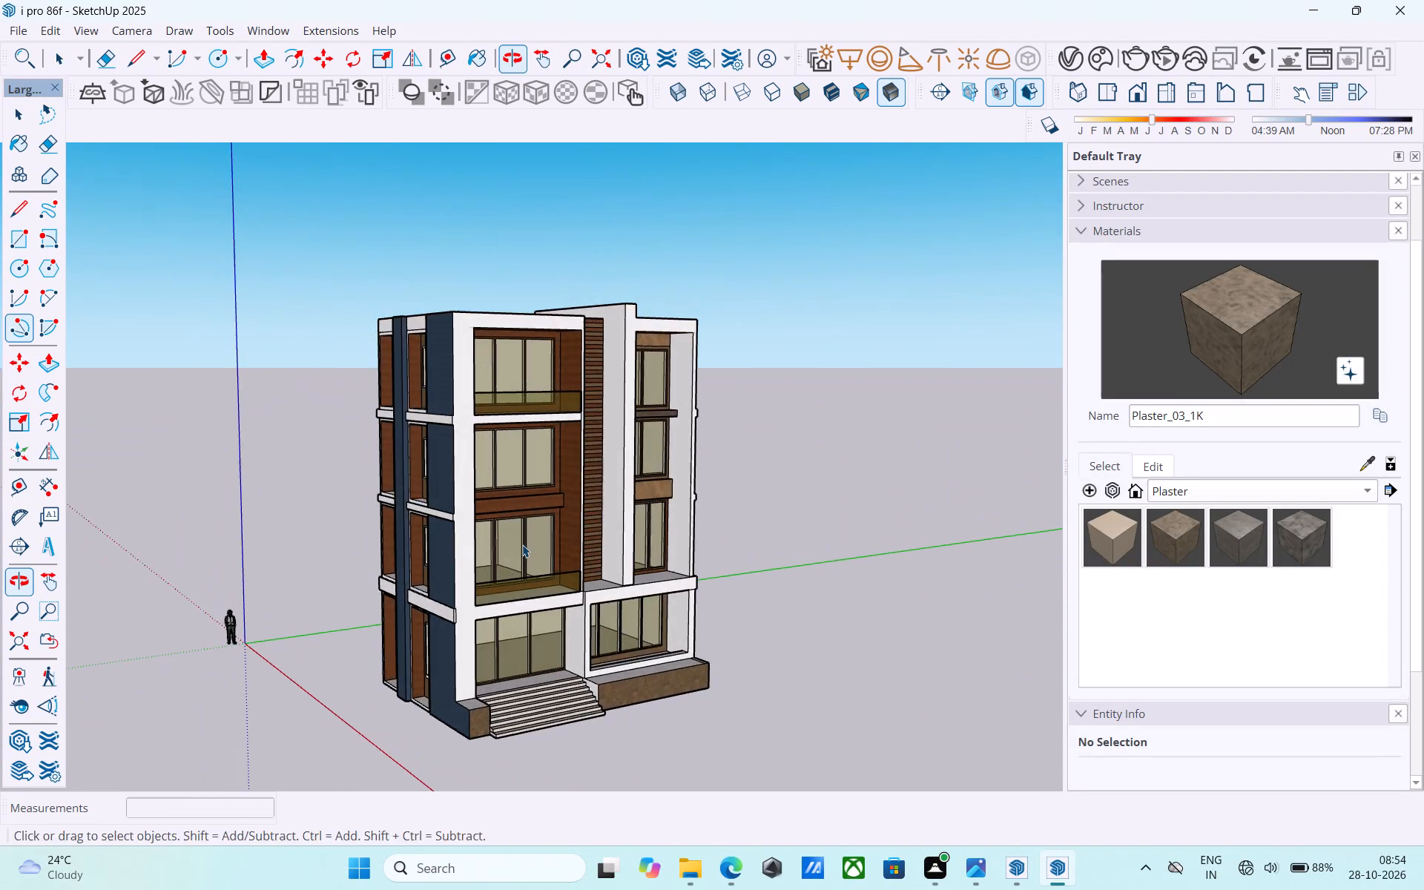
middle_click_drag(501, 551, 505, 415)
scroll(503, 396, "up", 8)
scroll(551, 458, "down", 2)
middle_click_drag(551, 460, 325, 512)
middle_click_drag(722, 457, 596, 515)
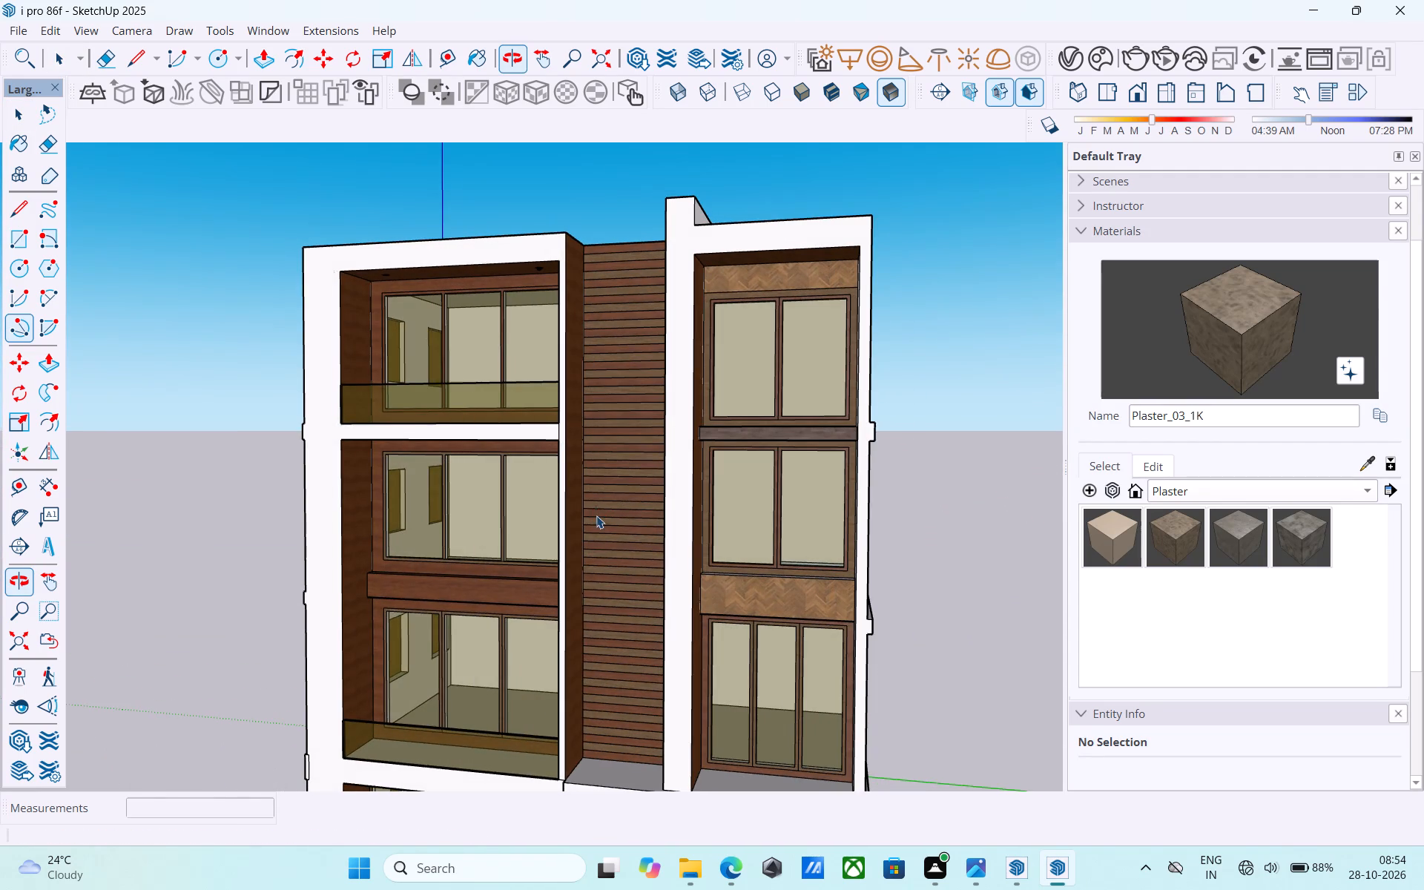
middle_click_drag(599, 521, 797, 658)
scroll(699, 531, "down", 4)
middle_click_drag(581, 504, 806, 559)
middle_click_drag(507, 521, 912, 473)
middle_click_drag(645, 483, 661, 452)
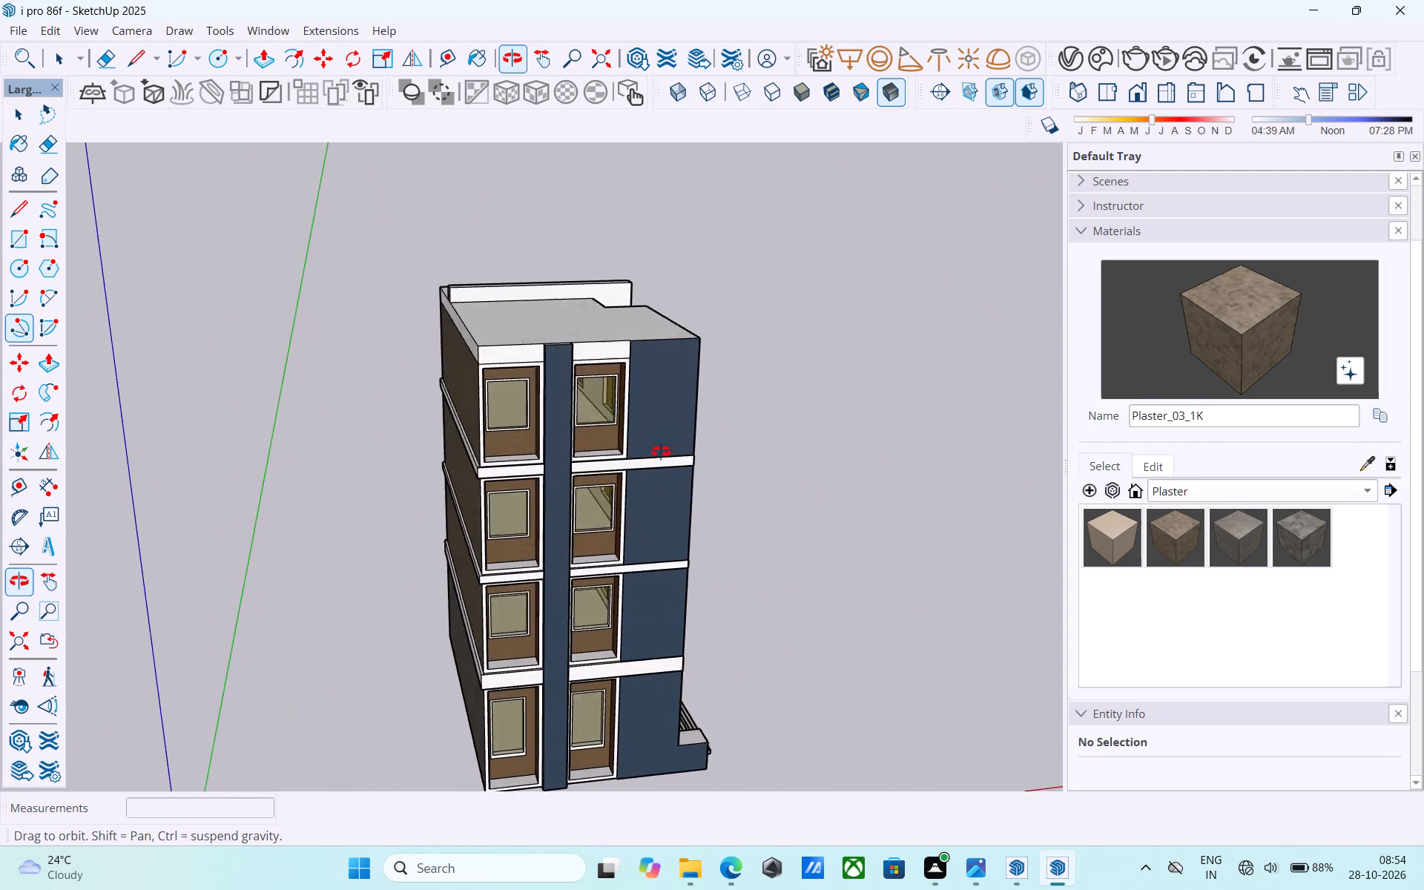
middle_click_drag(661, 452, 531, 383)
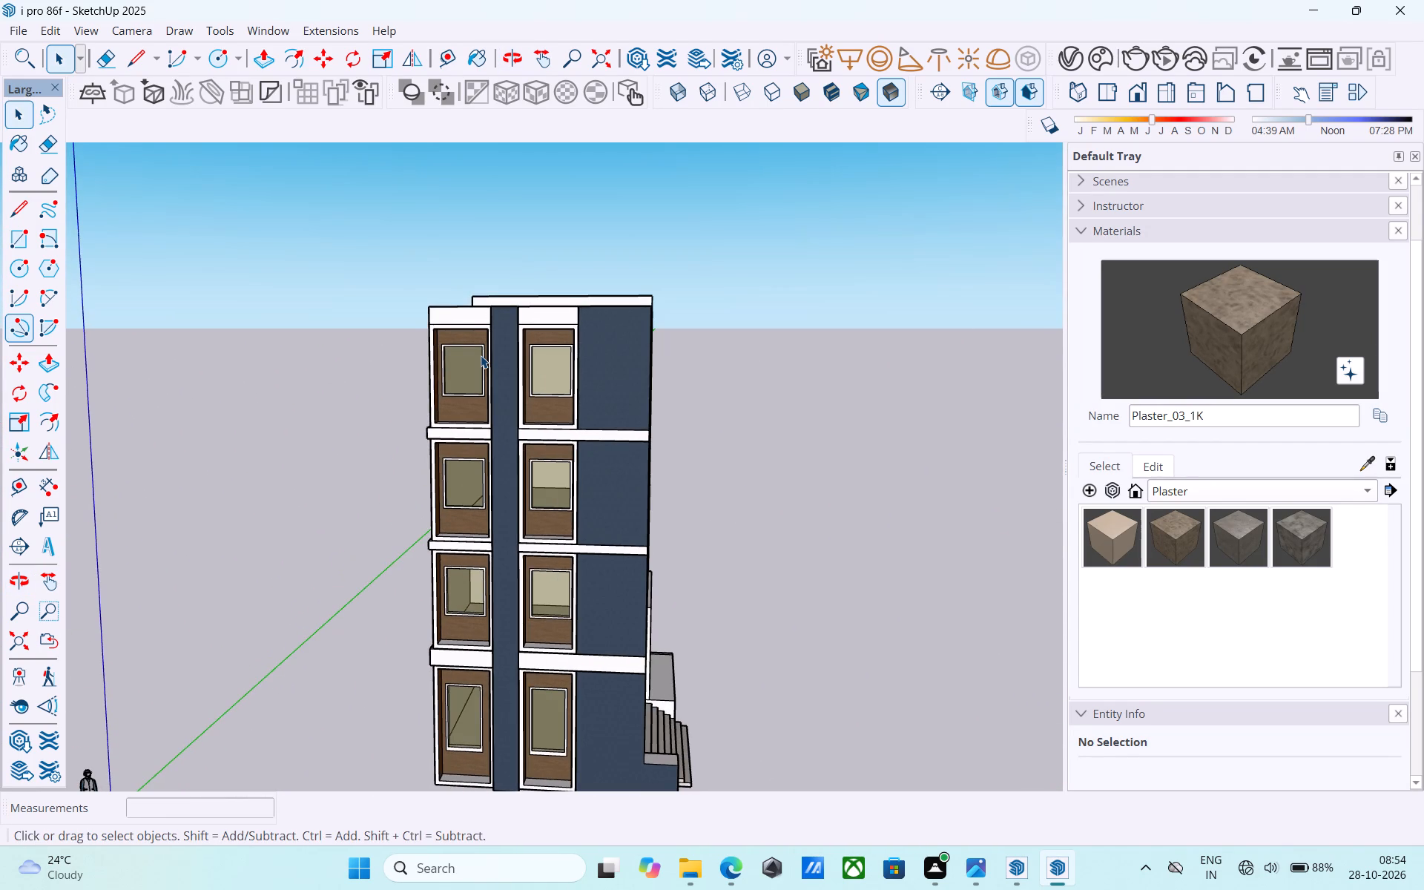
scroll(481, 355, "up", 8)
middle_click_drag(478, 343, 440, 323)
scroll(448, 324, "down", 4)
middle_click_drag(440, 431, 540, 300, "shift")
middle_click_drag(570, 324, 587, 262, "shift")
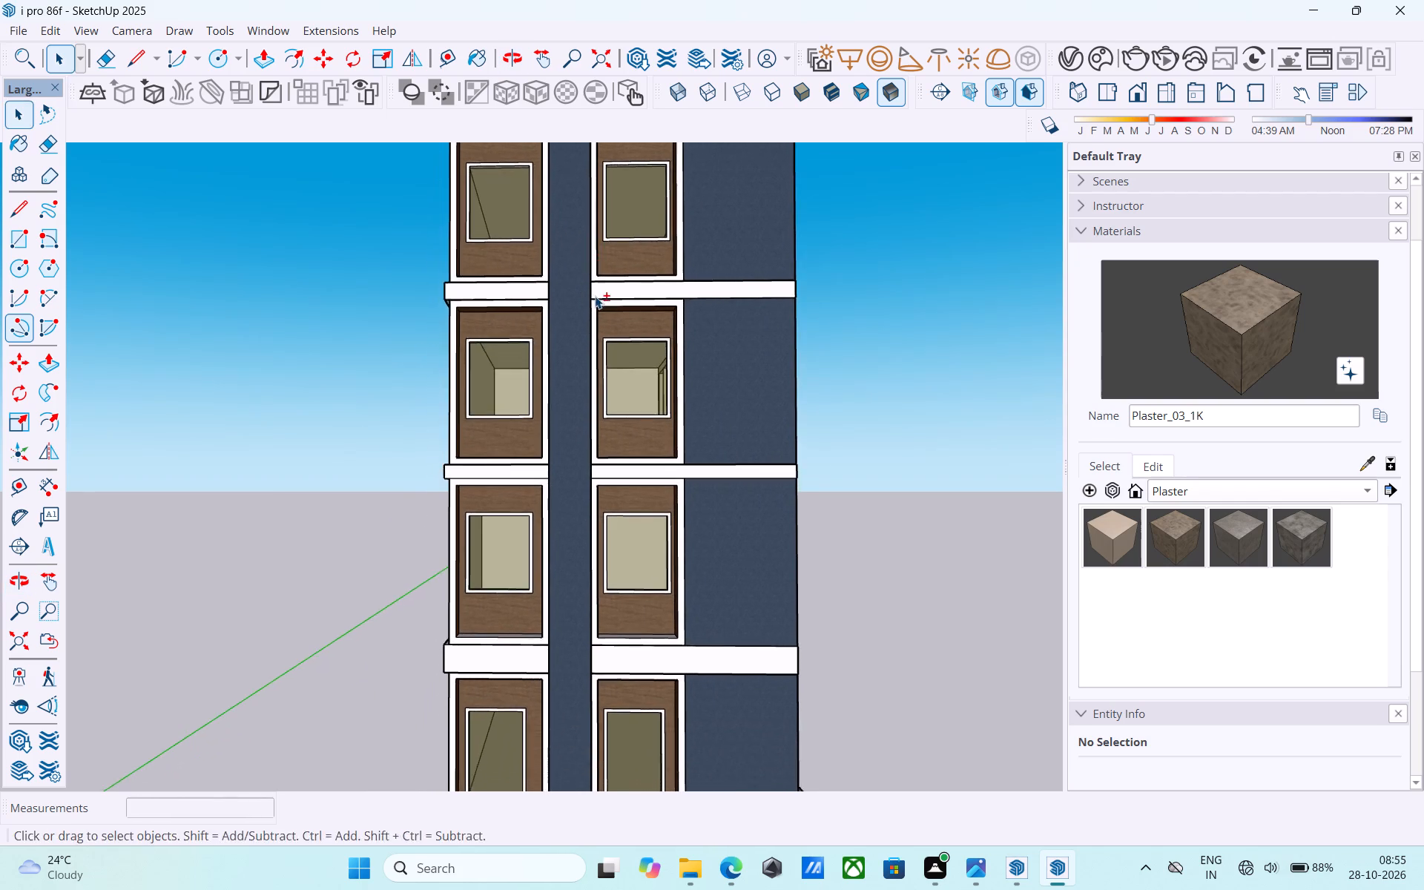
middle_click_drag(610, 510, 601, 297, "shift")
middle_click_drag(621, 472, 581, 538, "shift")
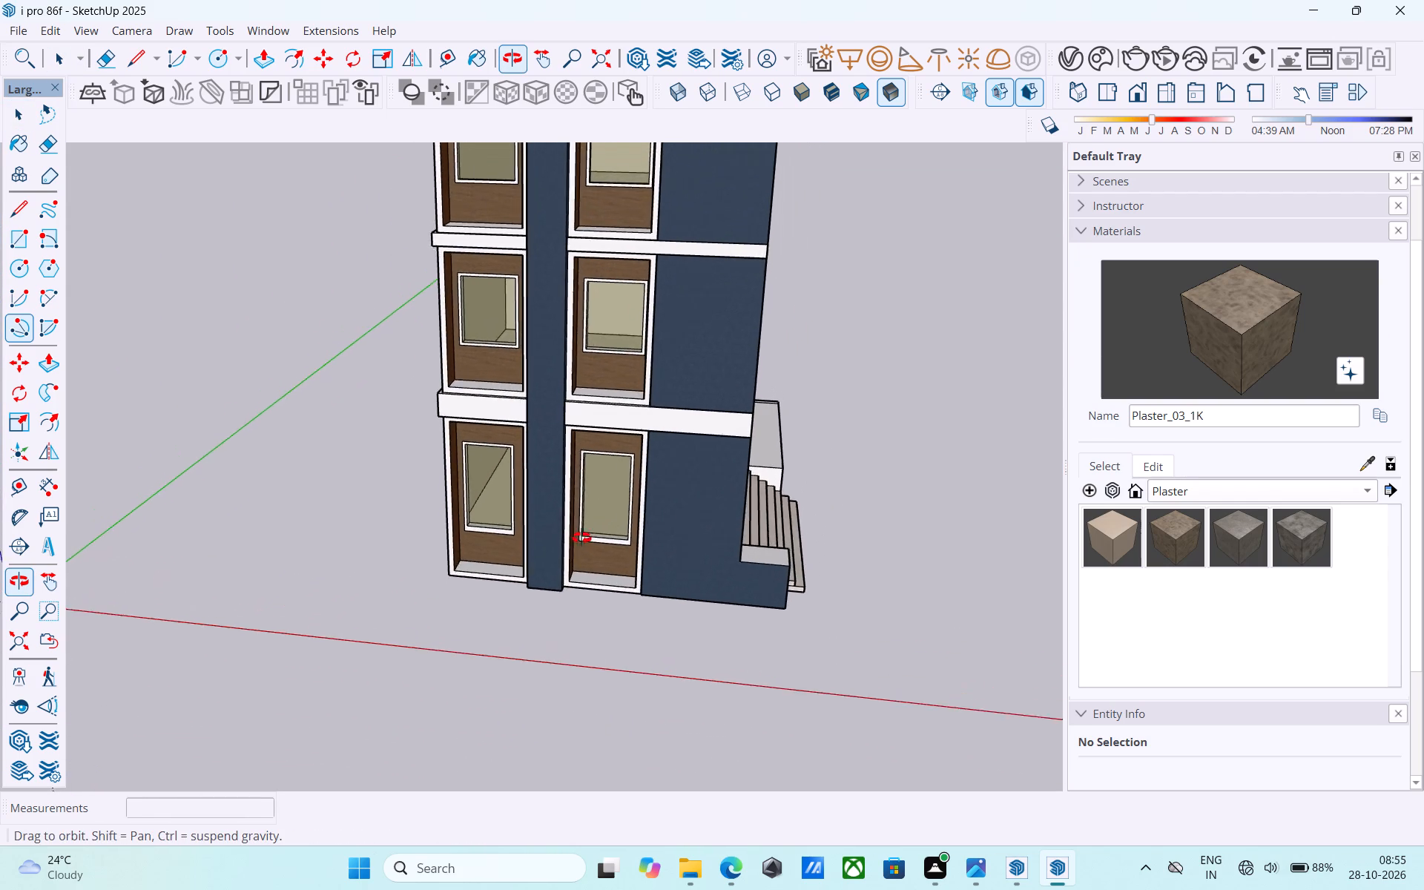
middle_click_drag(581, 538, 691, 567, "shift")
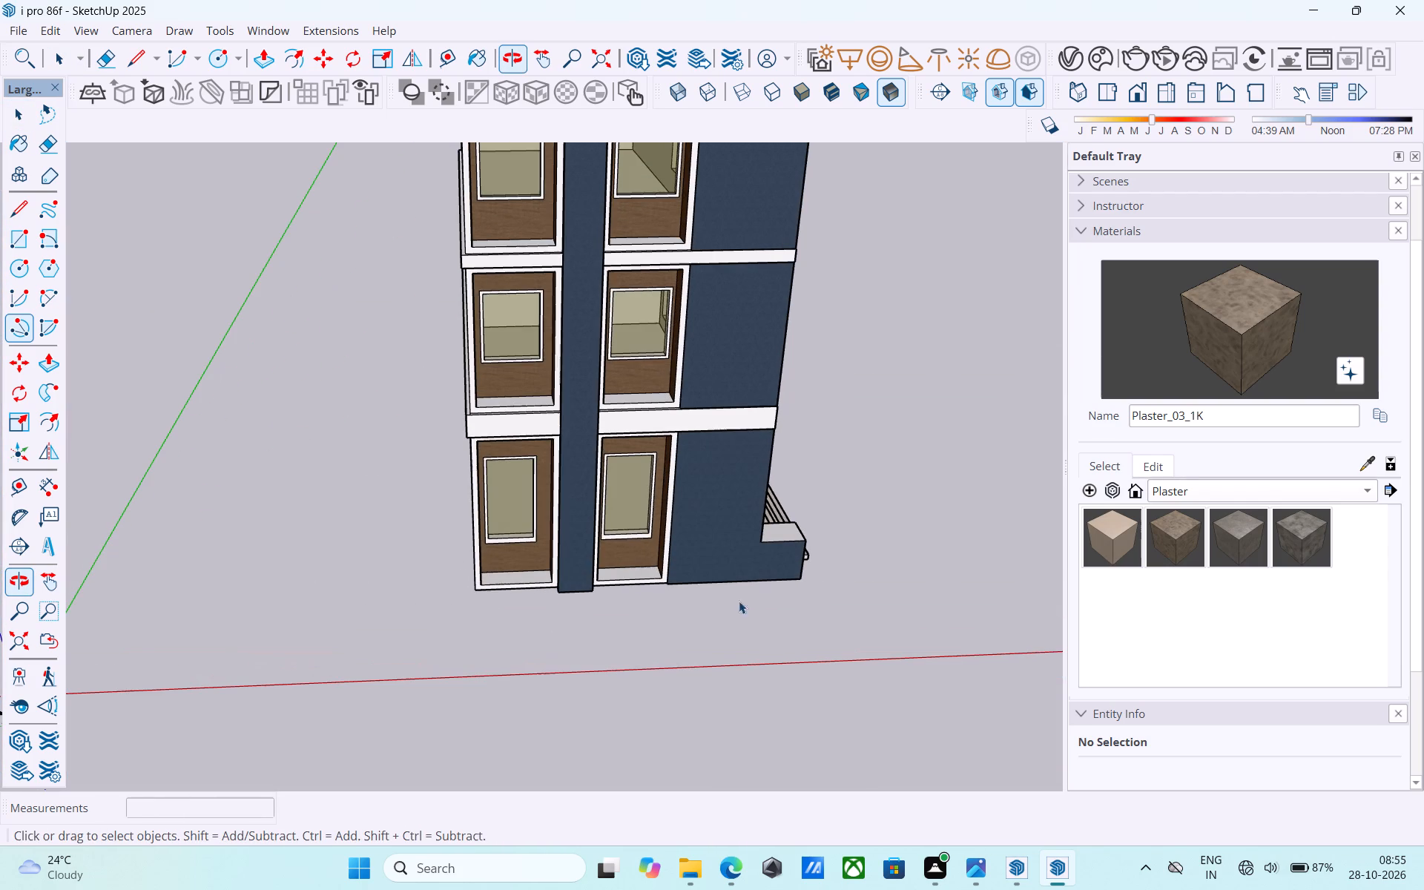
Paint the bottom faces of the two ground-floor side window recesses with Wood_Veneer_15_1K from the Wood materials.
left_click(1181, 481)
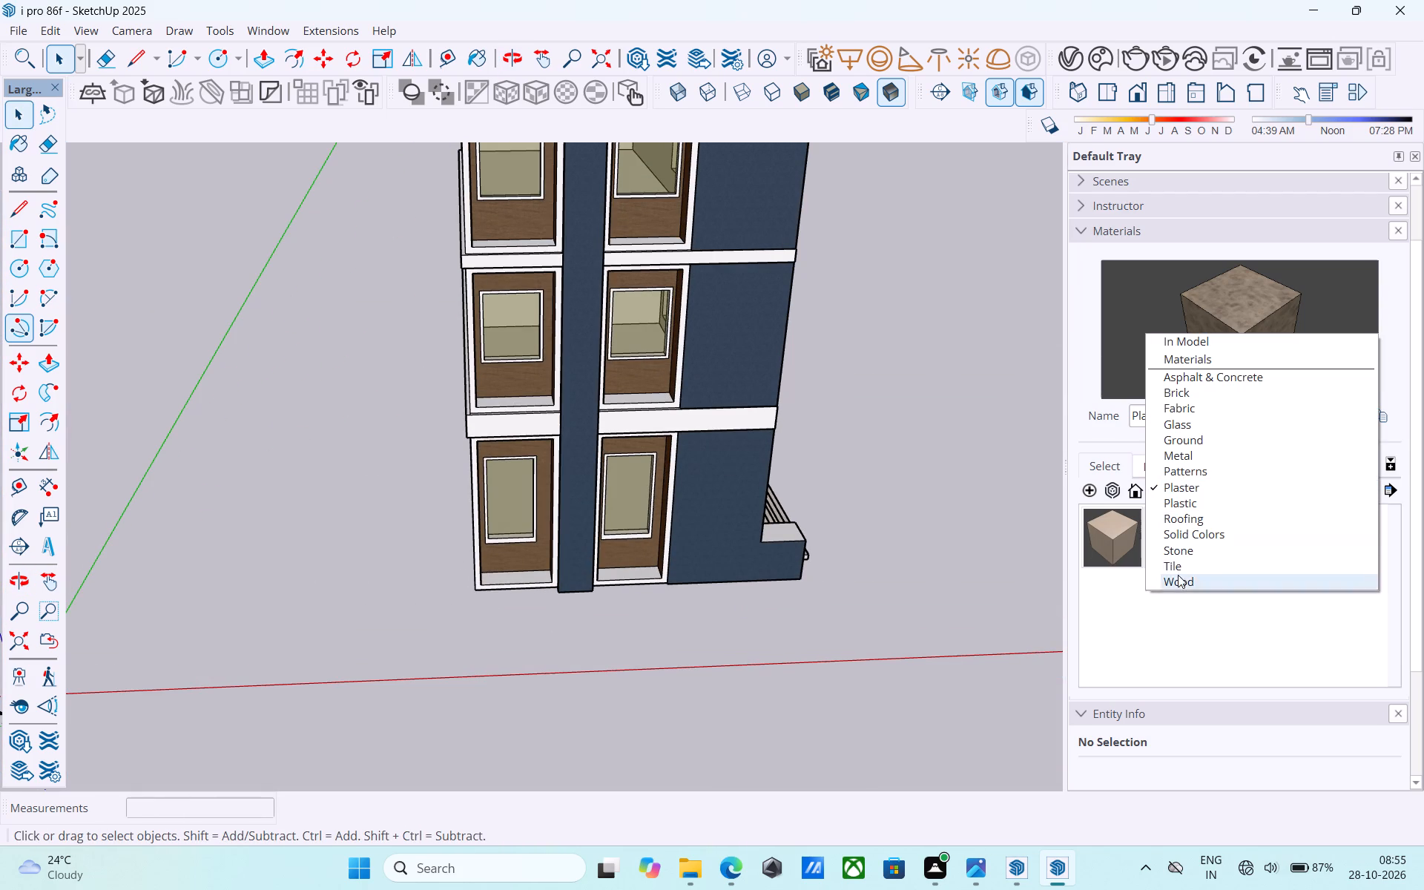
left_click(1178, 575)
left_click(1170, 589)
middle_click_drag(825, 483, 595, 504)
middle_click_drag(592, 523, 607, 569)
scroll(559, 586, "up", 8)
left_click(446, 536)
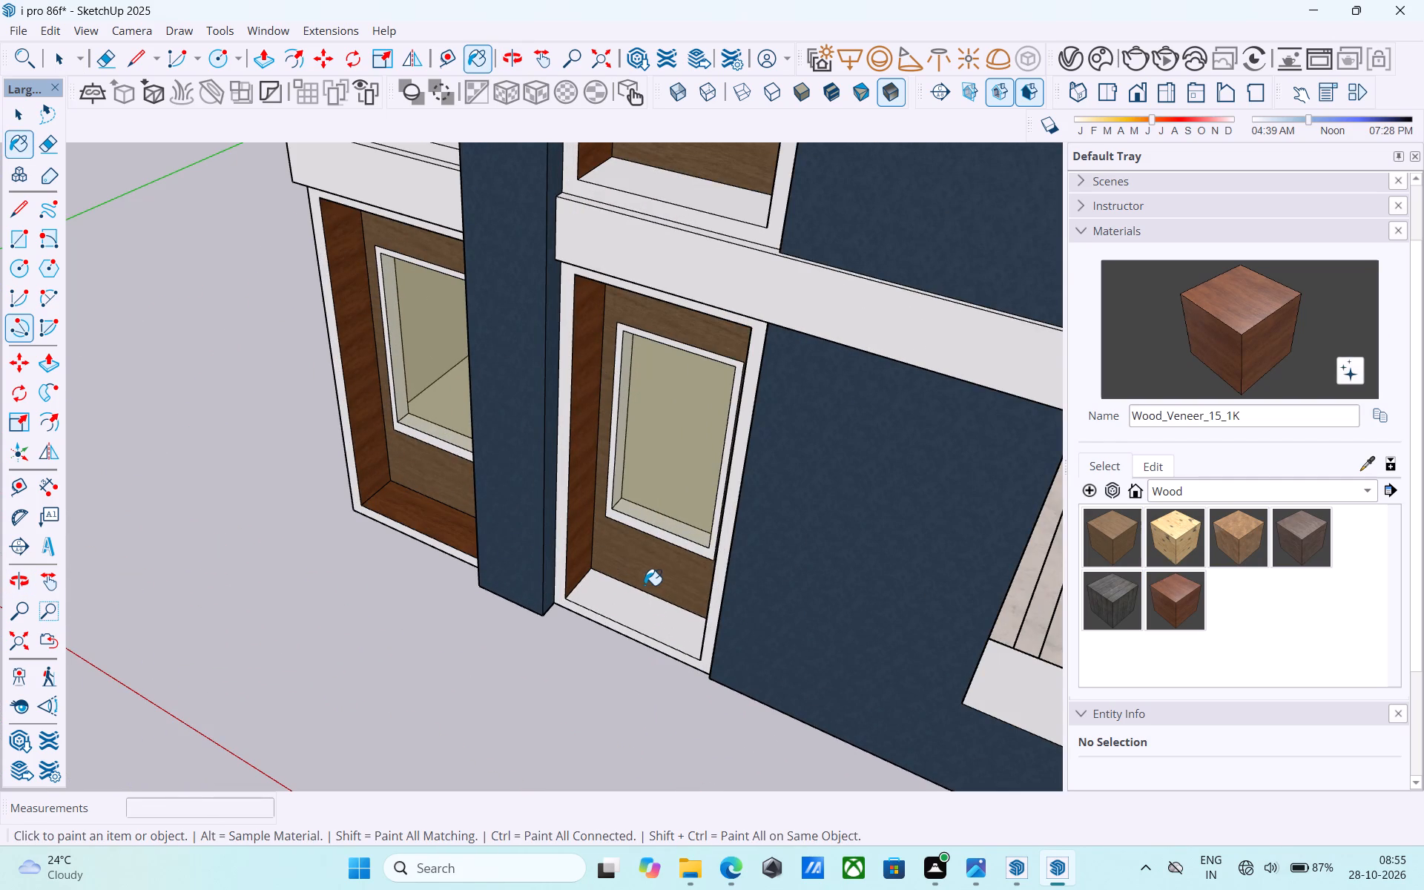
left_click(645, 585)
key("ctrl+z")
left_click(637, 609)
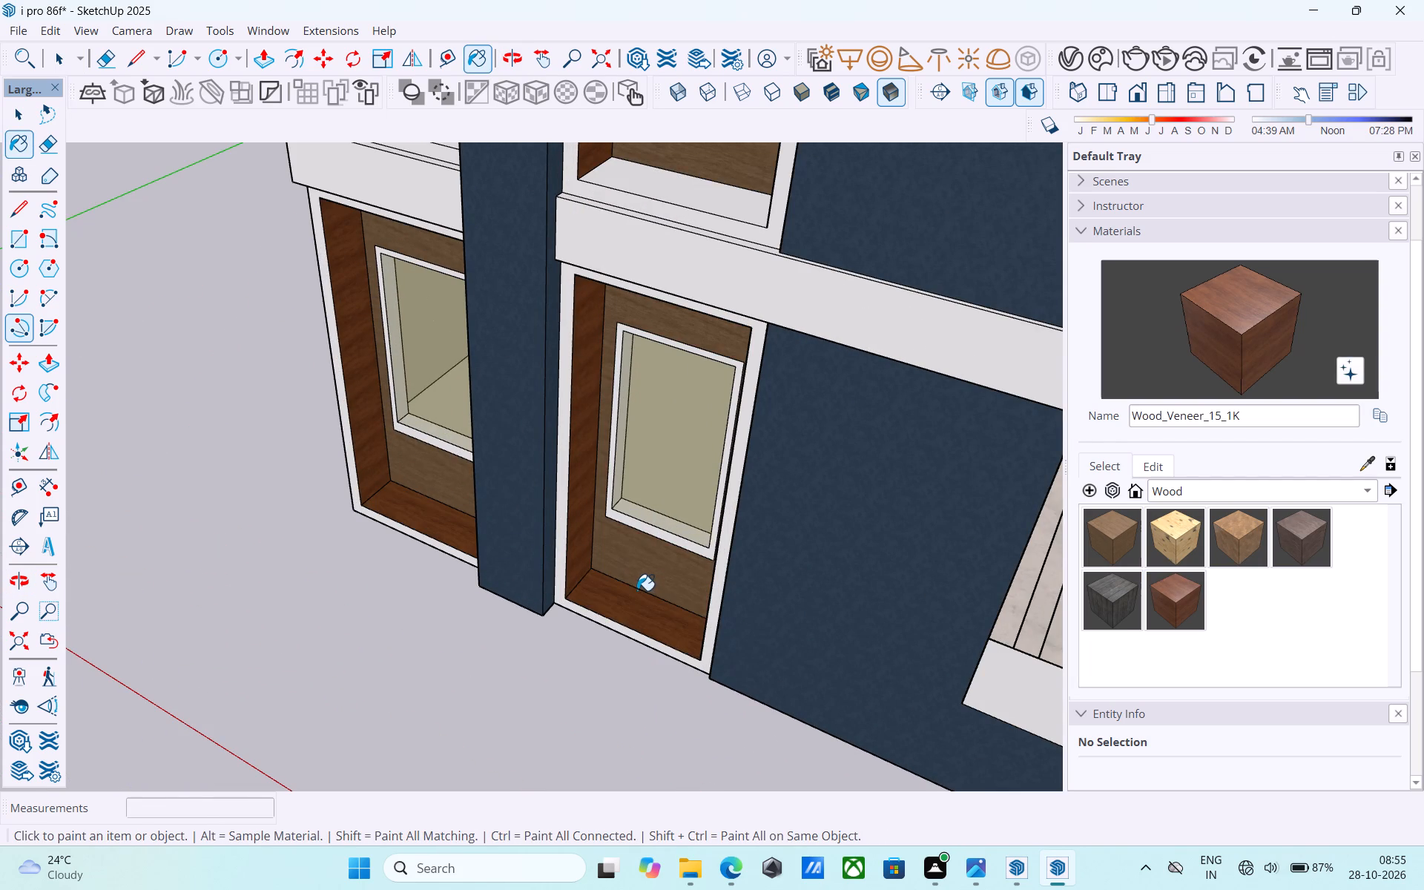
Paint the bottom faces of both side window recesses on each of the three upper floors with Wood_Veneer_15_1K.
scroll(637, 587, "down", 3)
middle_click_drag(637, 587, 648, 730, "shift")
left_click(672, 494)
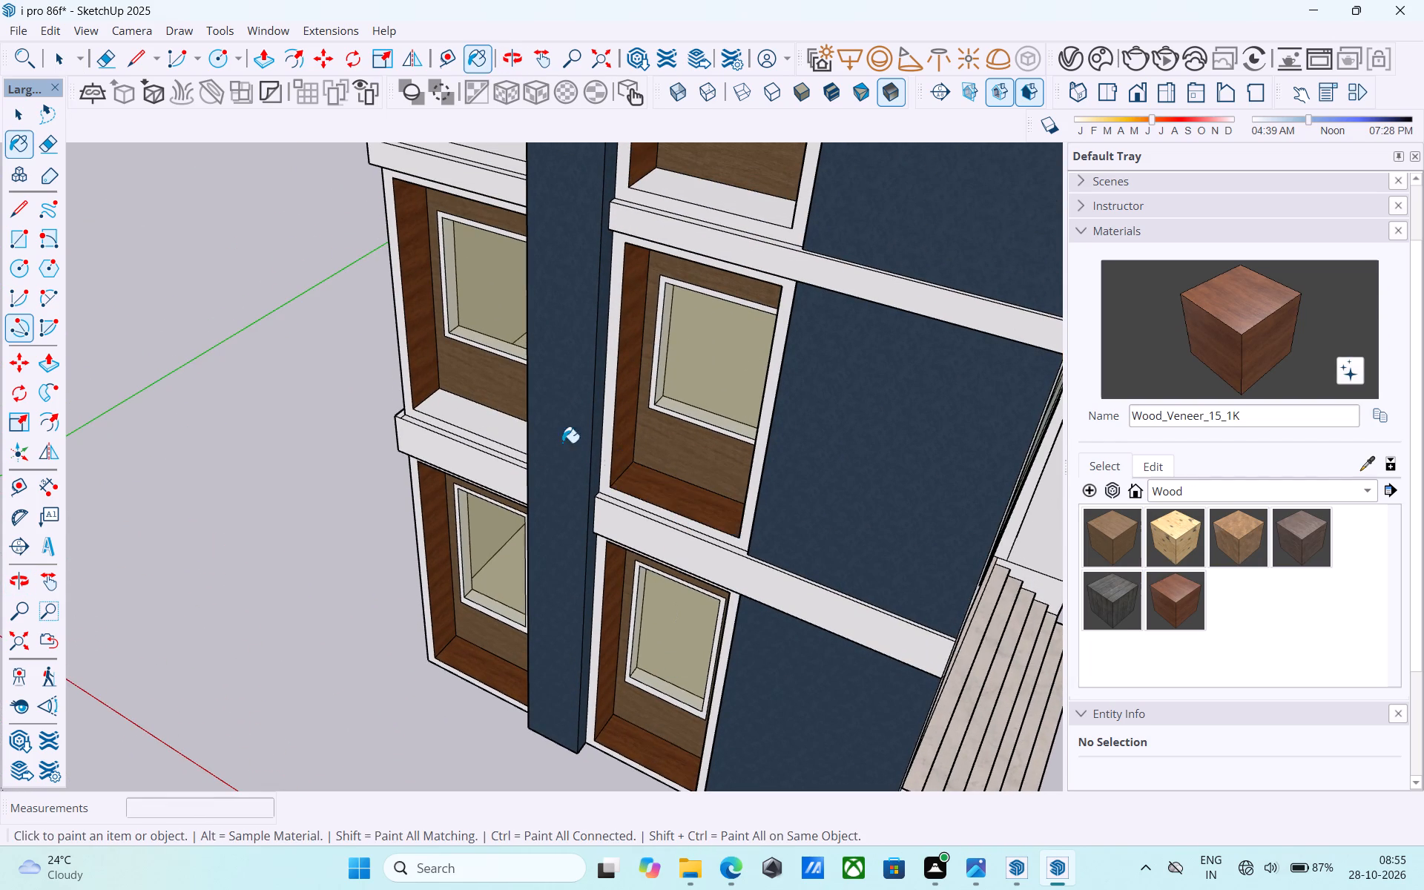
left_click(507, 428)
scroll(503, 434, "down", 4)
middle_click_drag(503, 434, 524, 607, "shift")
scroll(504, 446, "up", 4)
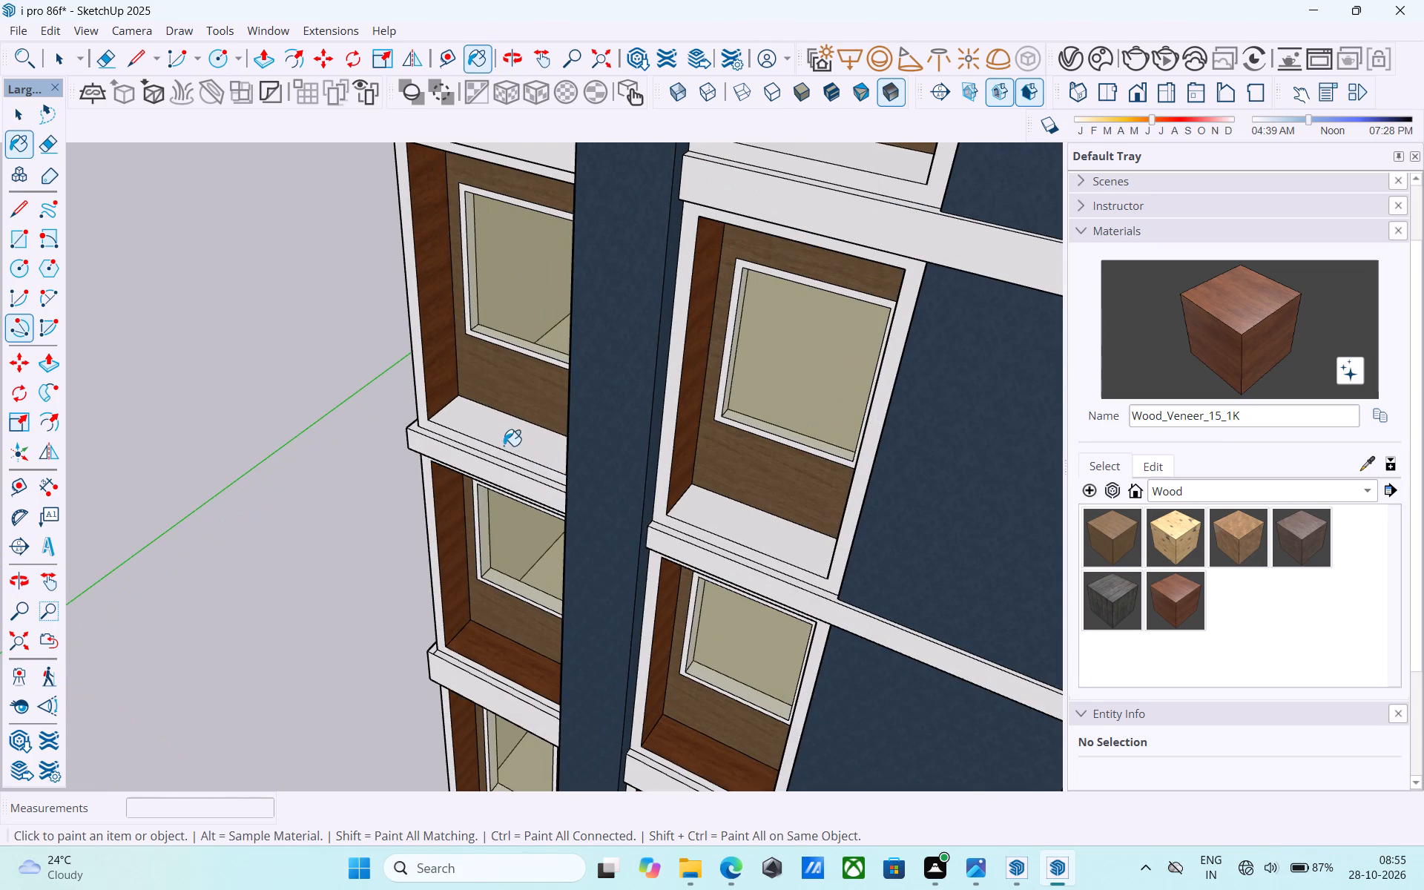
left_click(502, 444)
left_click(685, 510)
scroll(683, 502, "down", 4)
middle_click_drag(662, 537, 590, 728, "shift")
left_click(671, 516)
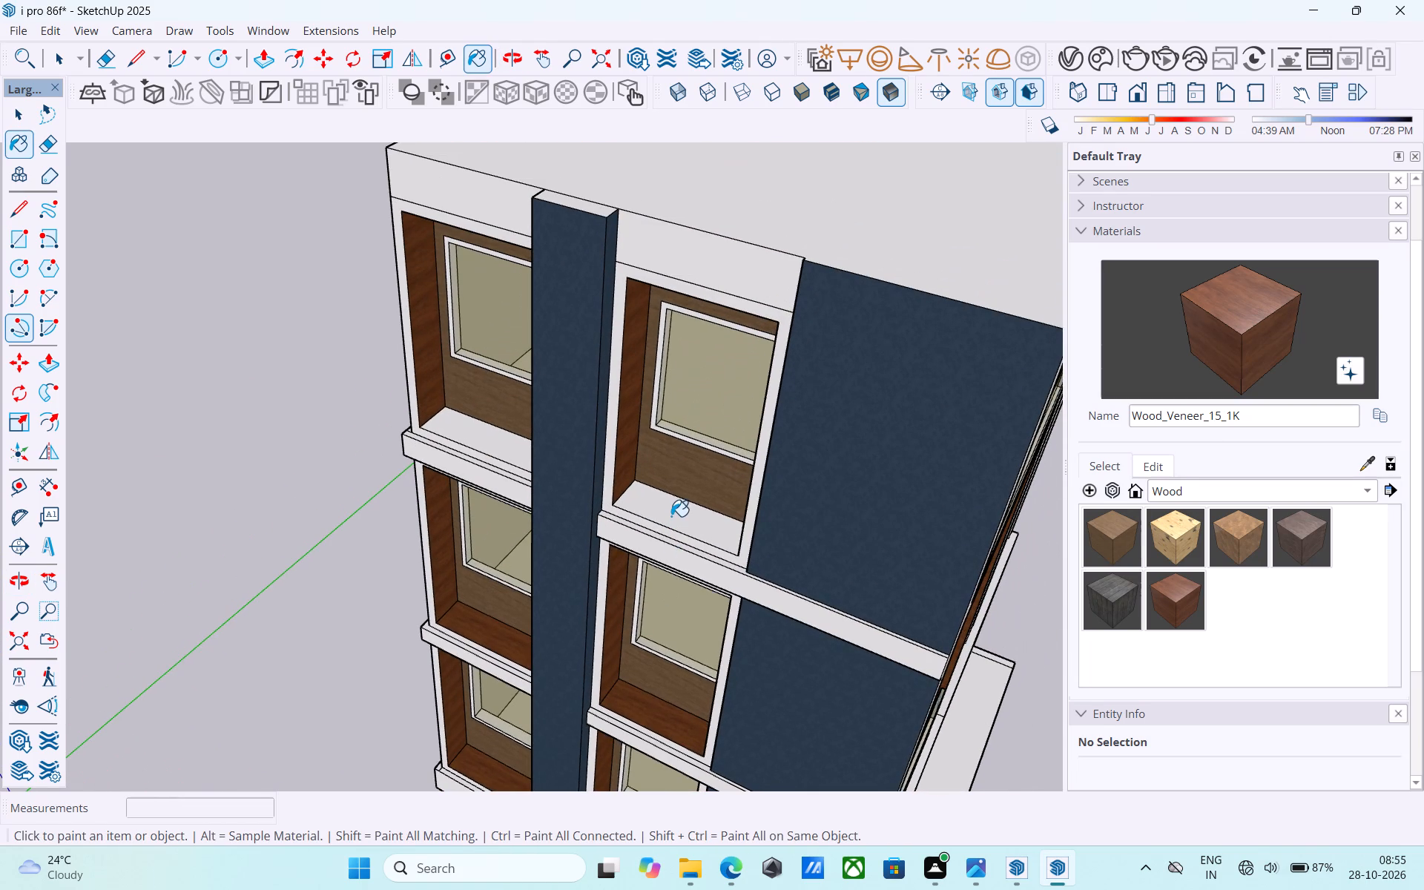
left_click(504, 451)
Paint the floors of the lower and top glass-railed front balconies with Wood_Veneer_15_1K.
scroll(506, 446, "down", 2)
middle_click_drag(501, 454, 599, 172)
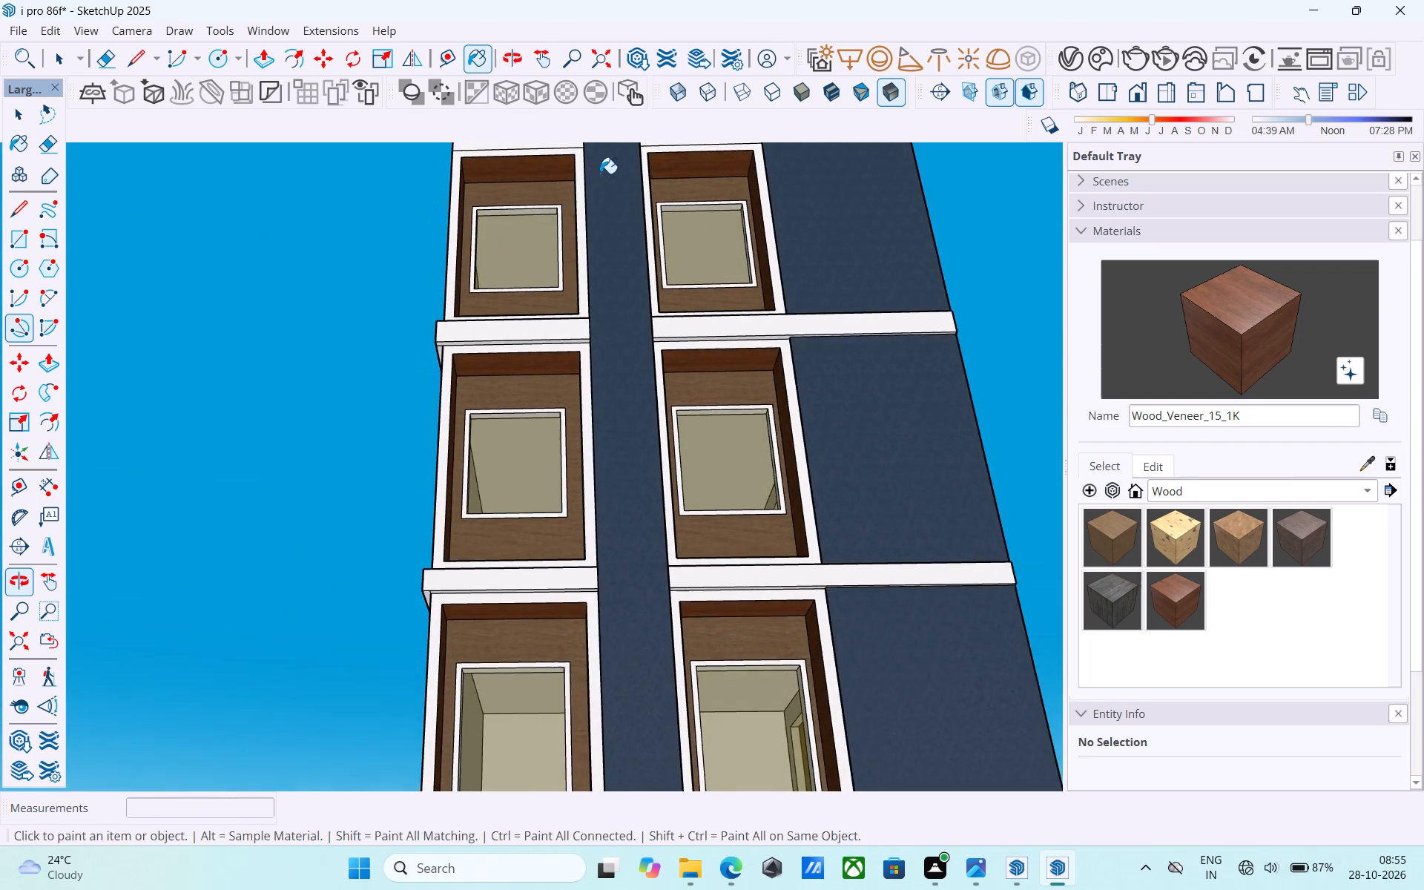
scroll(600, 175, "down", 7)
middle_click_drag(679, 500, 360, 779)
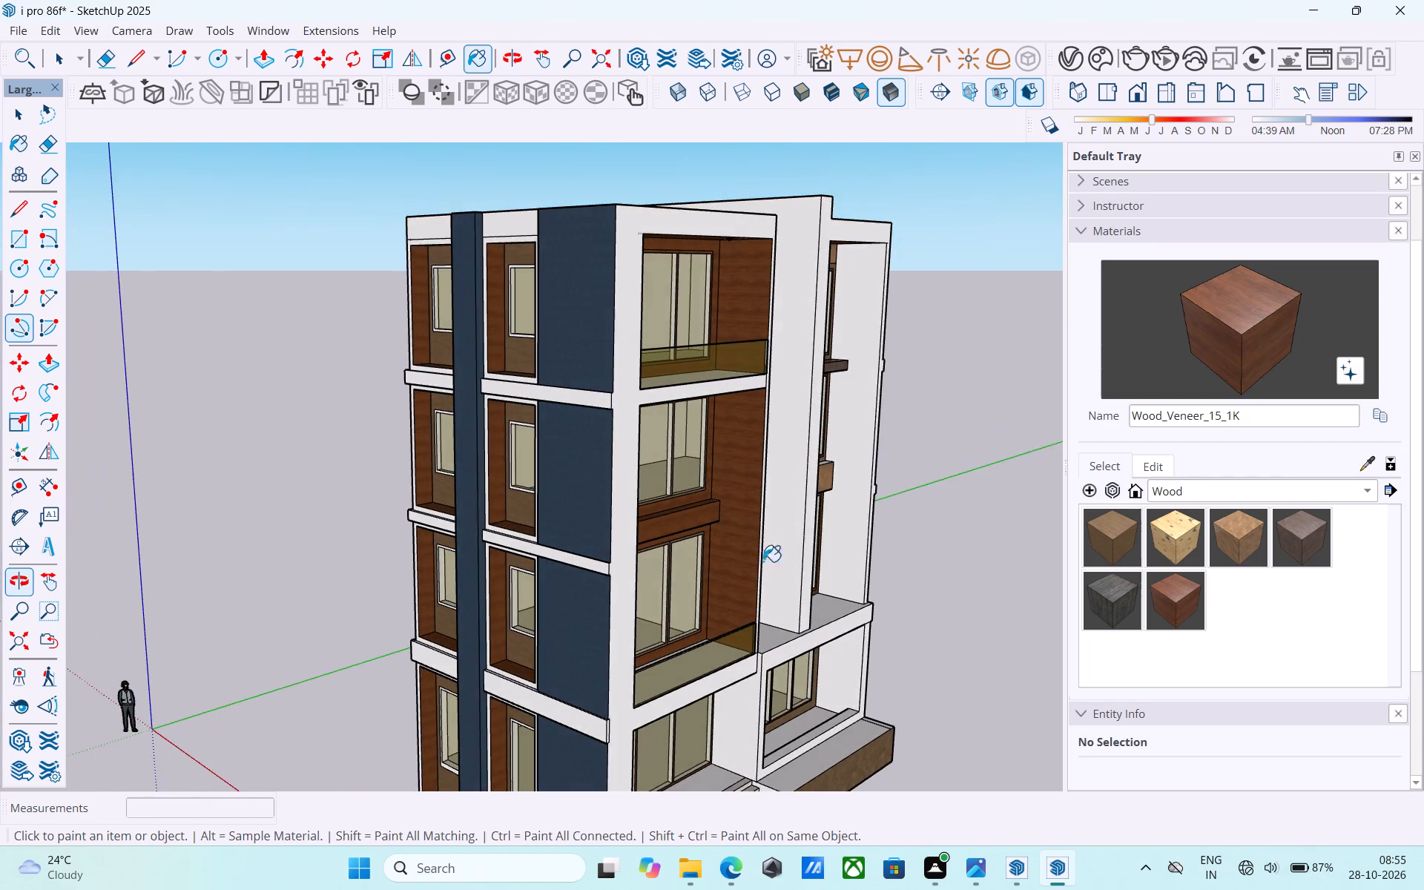
middle_click_drag(853, 538, 524, 700)
middle_click_drag(738, 579, 739, 559, "shift")
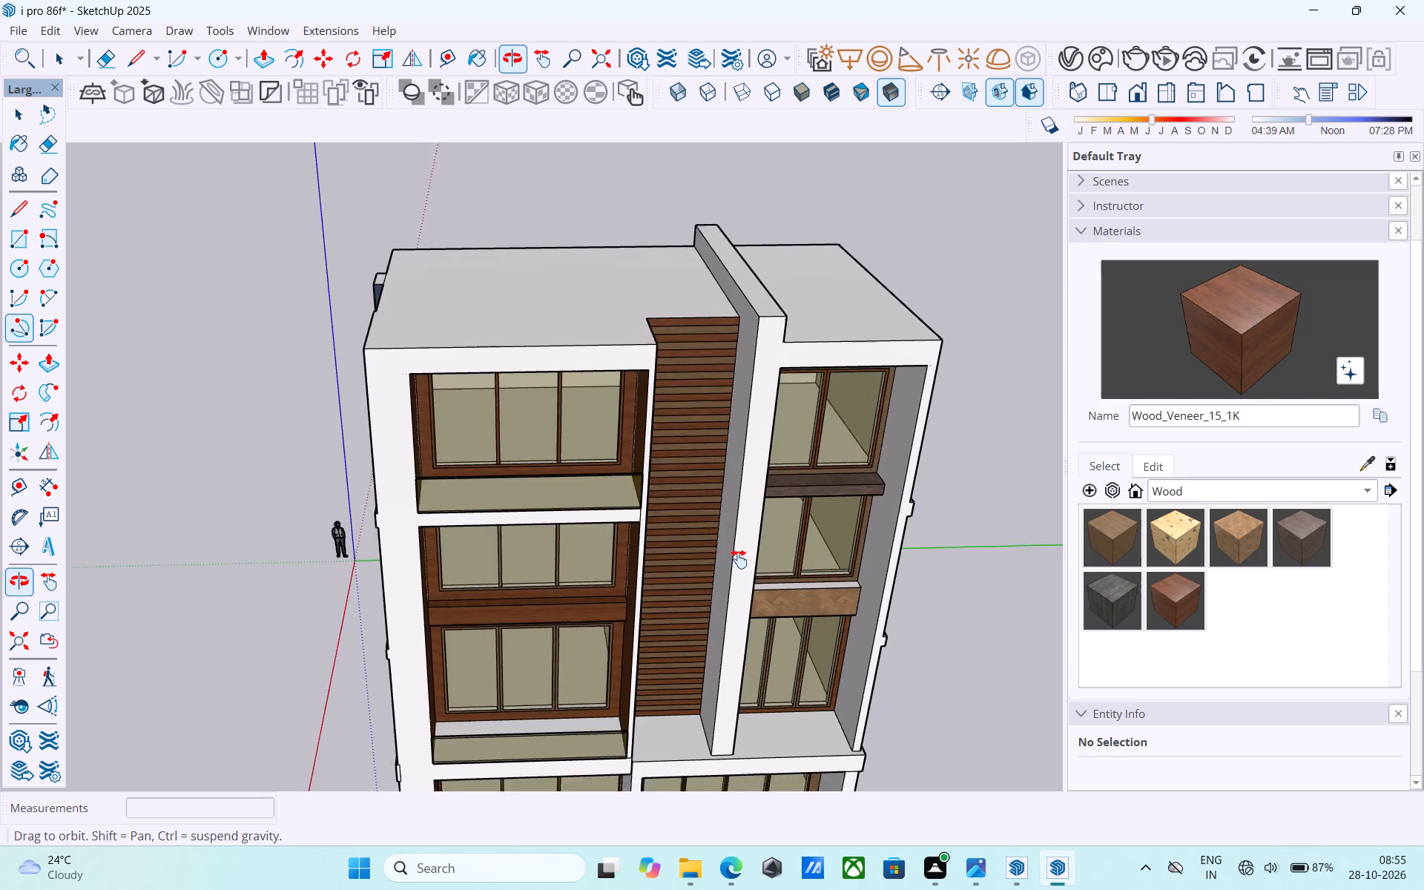
middle_click_drag(739, 559, 683, 625, "shift")
scroll(577, 602, "up", 9)
left_click(547, 615)
scroll(582, 556, "down", 6)
middle_click_drag(583, 554, 556, 667)
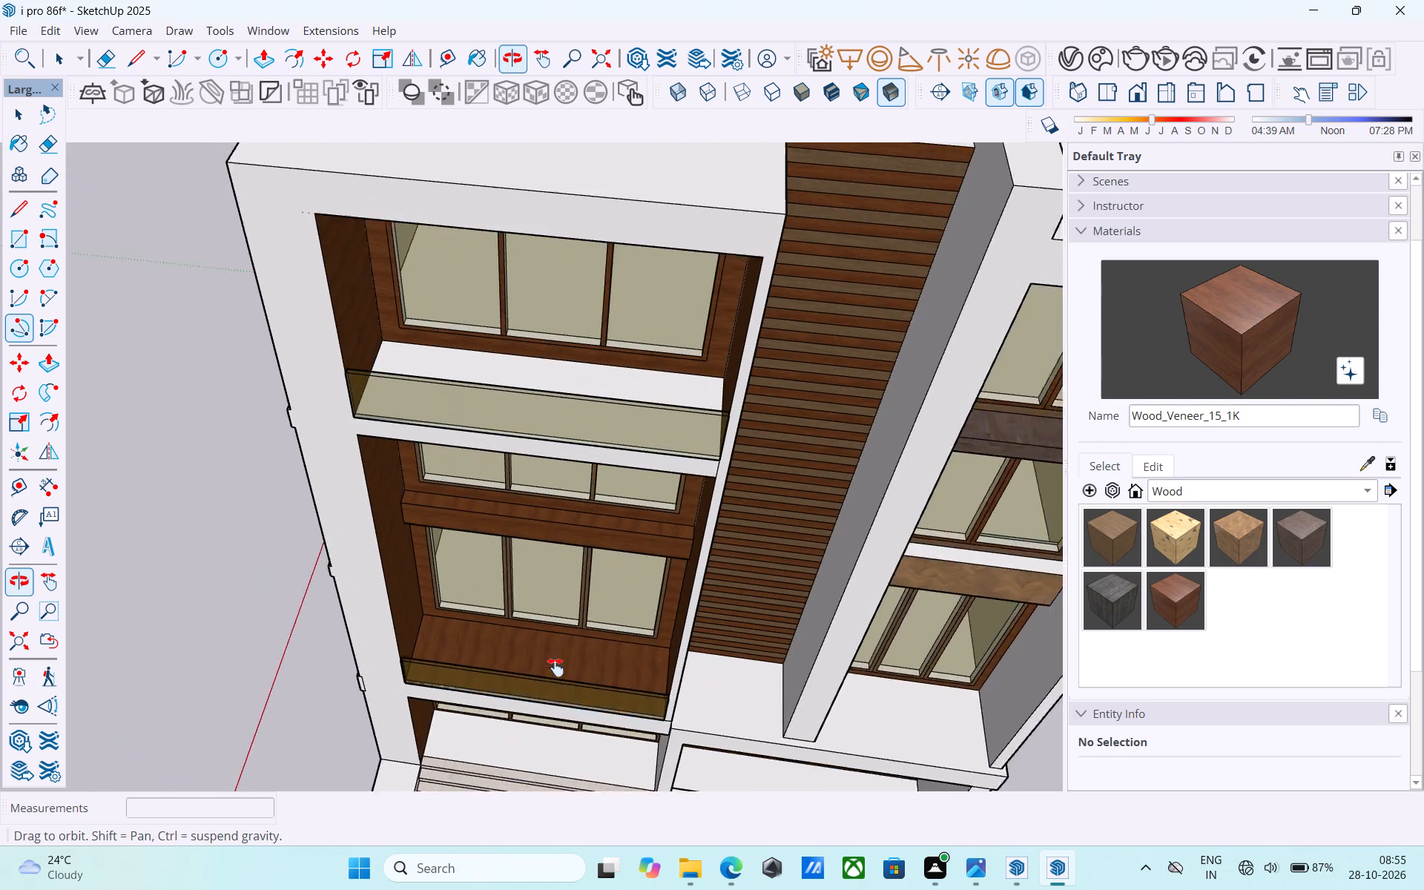
middle_click_drag(556, 667, 547, 704)
left_click(550, 500)
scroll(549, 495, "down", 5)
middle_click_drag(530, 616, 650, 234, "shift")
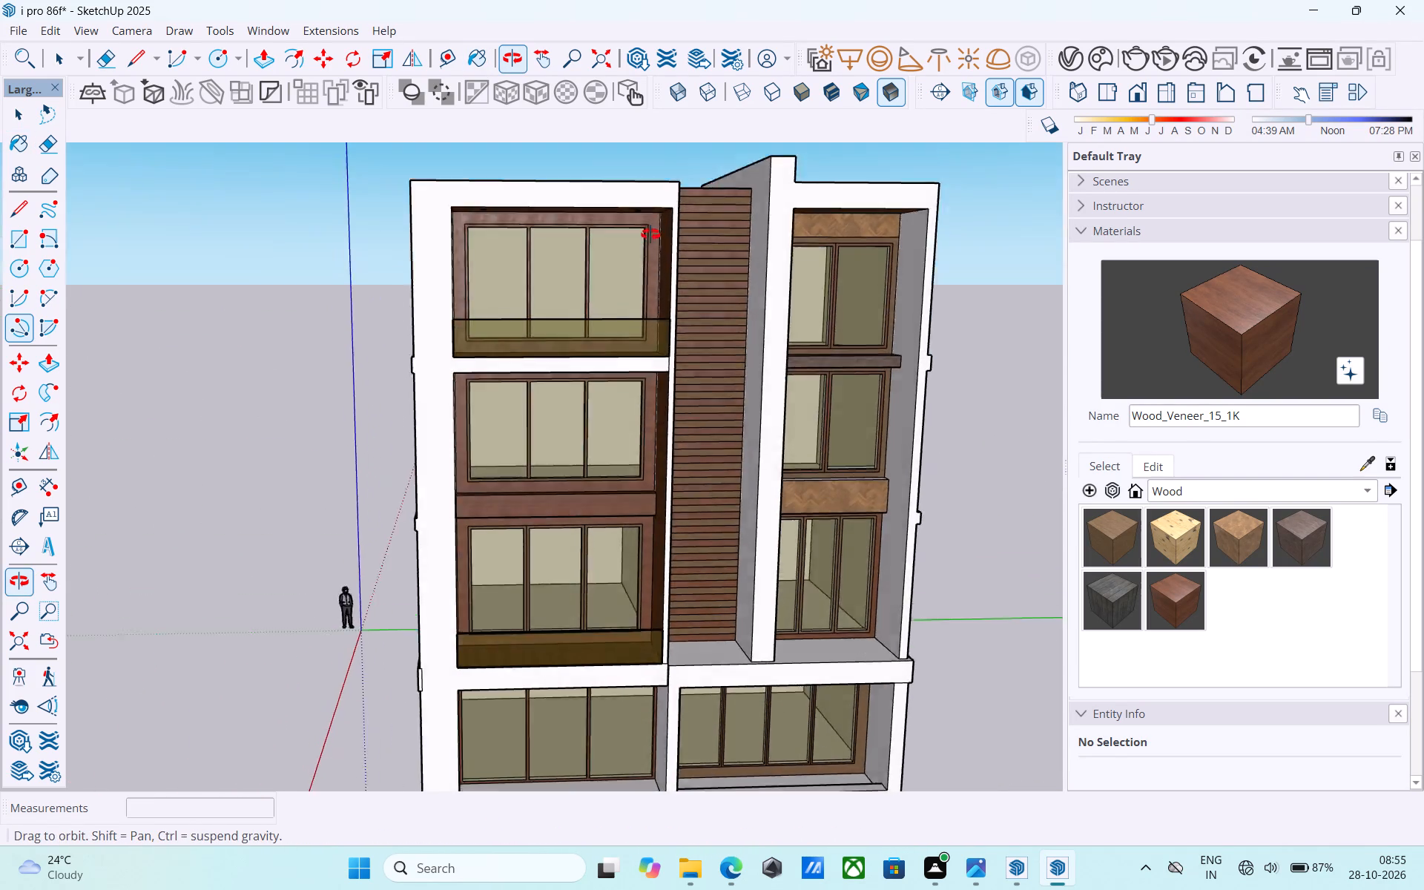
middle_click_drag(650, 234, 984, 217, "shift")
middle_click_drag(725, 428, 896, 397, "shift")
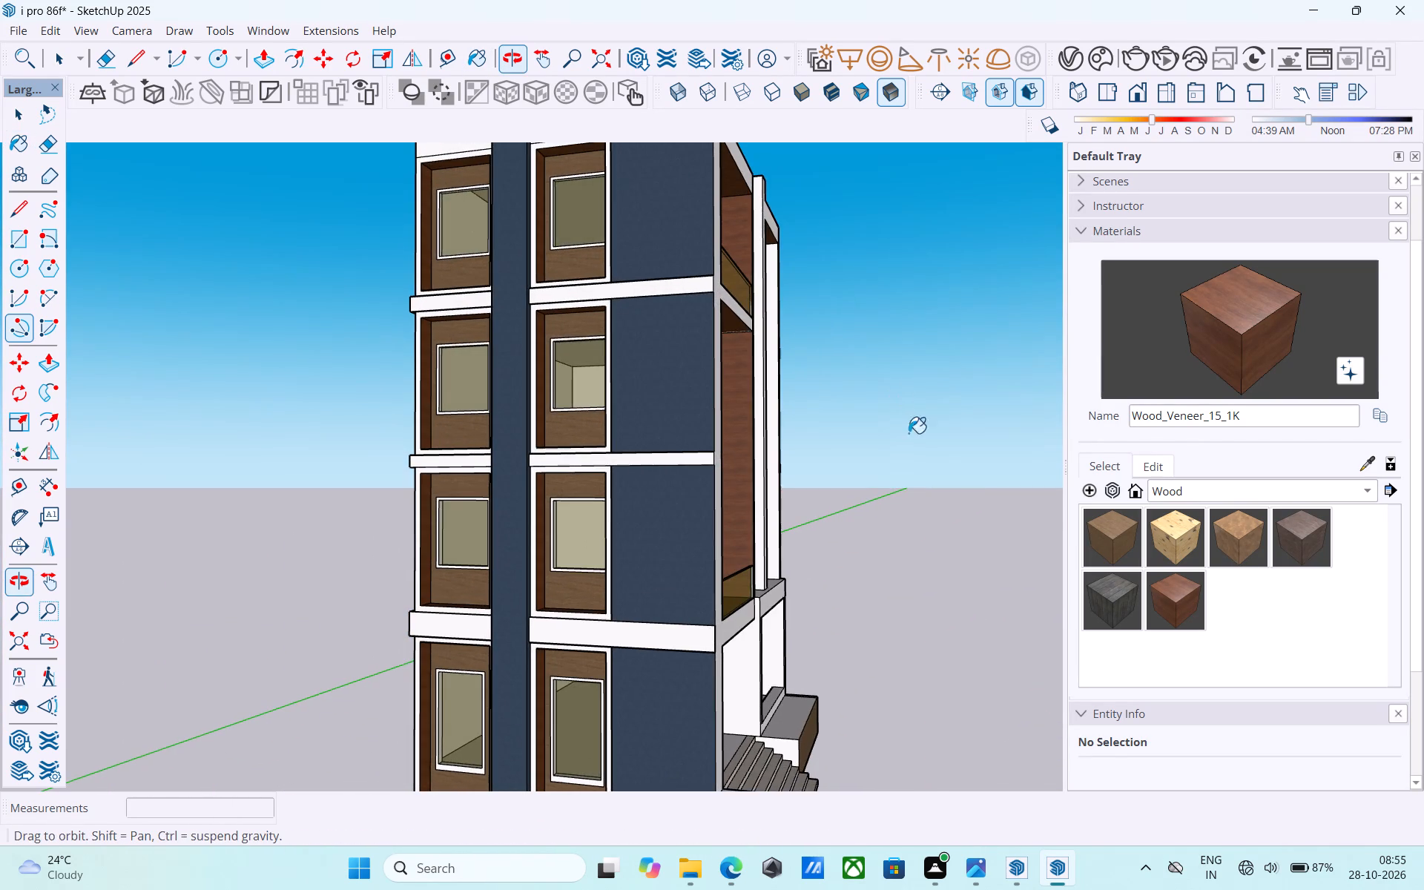
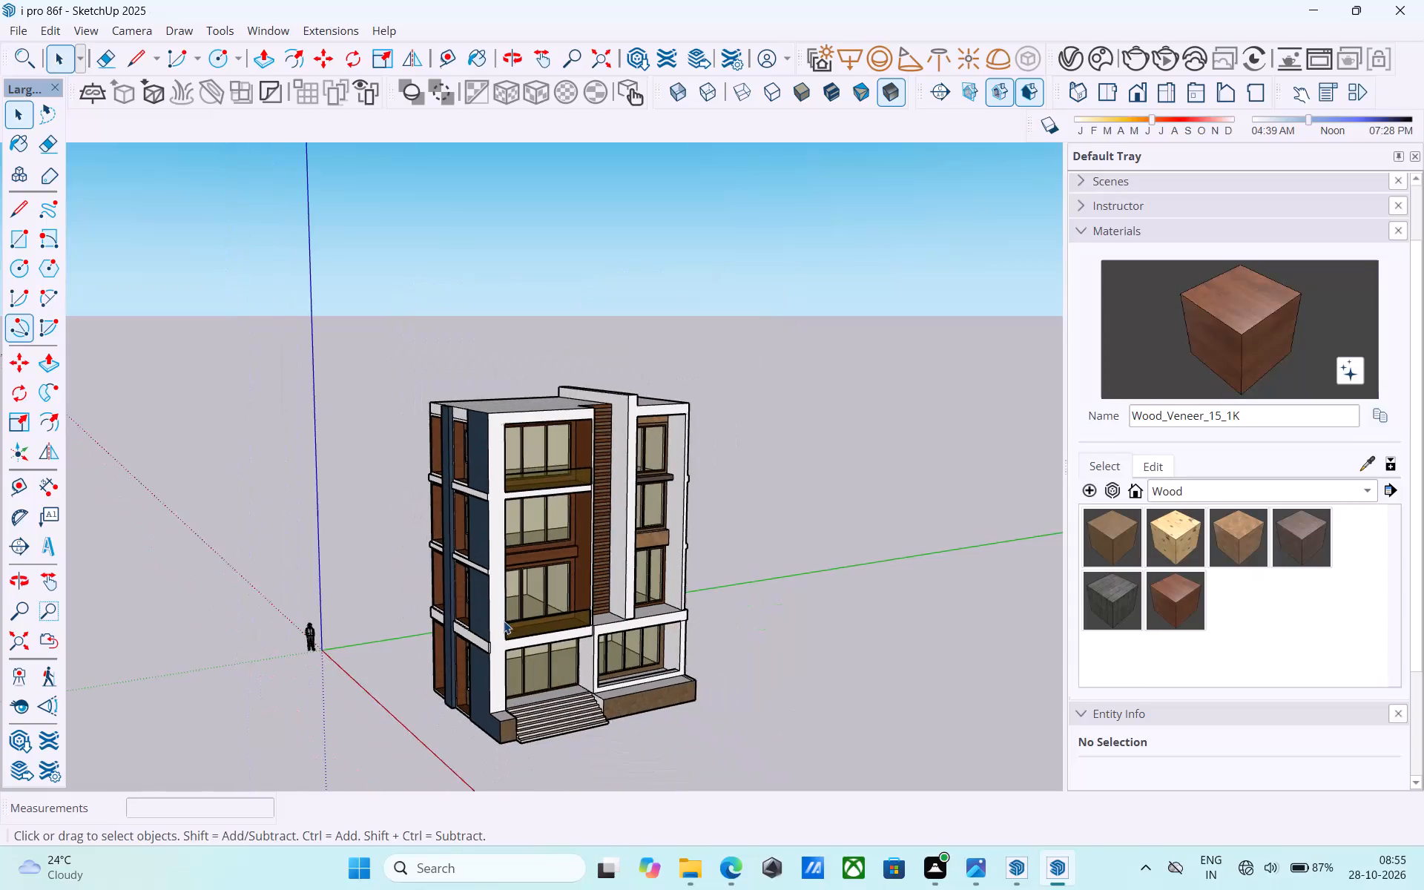
Examine the building's front facade and balconies for leftover edges and unfinished surfaces.
middle_click_drag(506, 622, 499, 584)
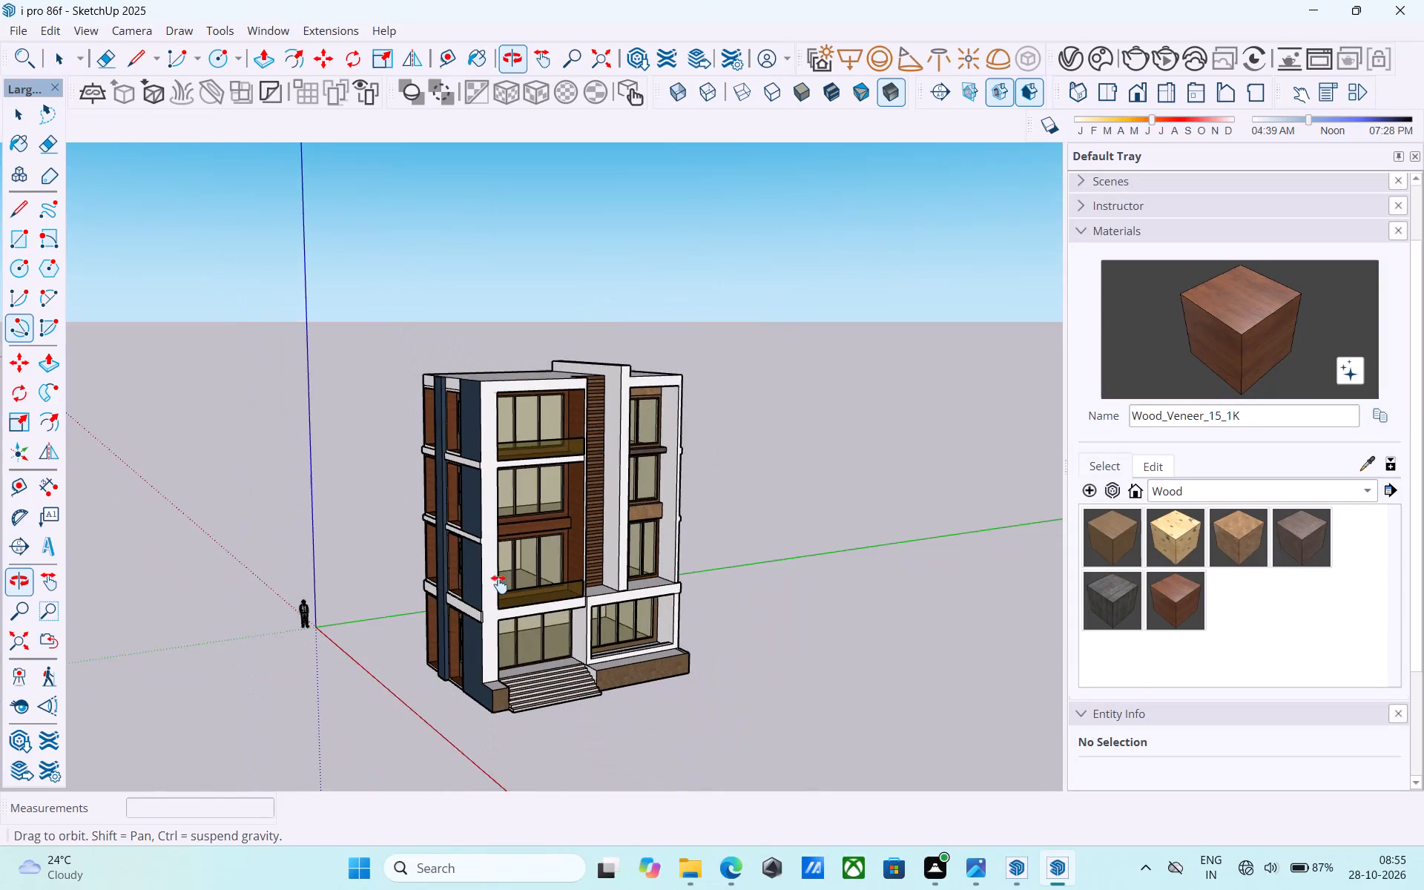
middle_click_drag(499, 584, 514, 563)
middle_click_drag(565, 602, 565, 601)
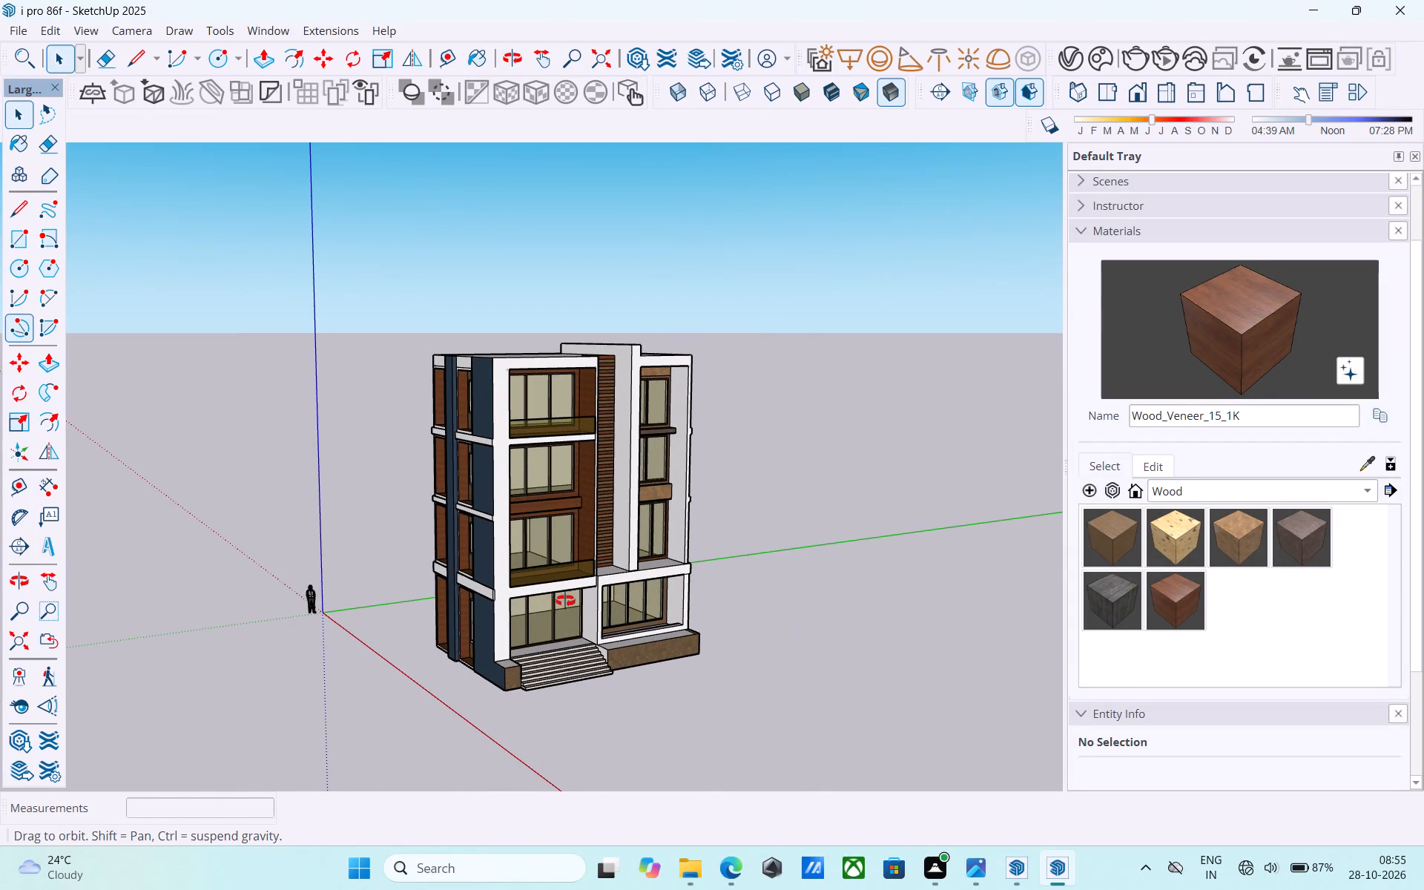
middle_click_drag(565, 601, 382, 581)
scroll(503, 504, "up", 6)
middle_click_drag(519, 536, 369, 572)
middle_click_drag(591, 513, 591, 512)
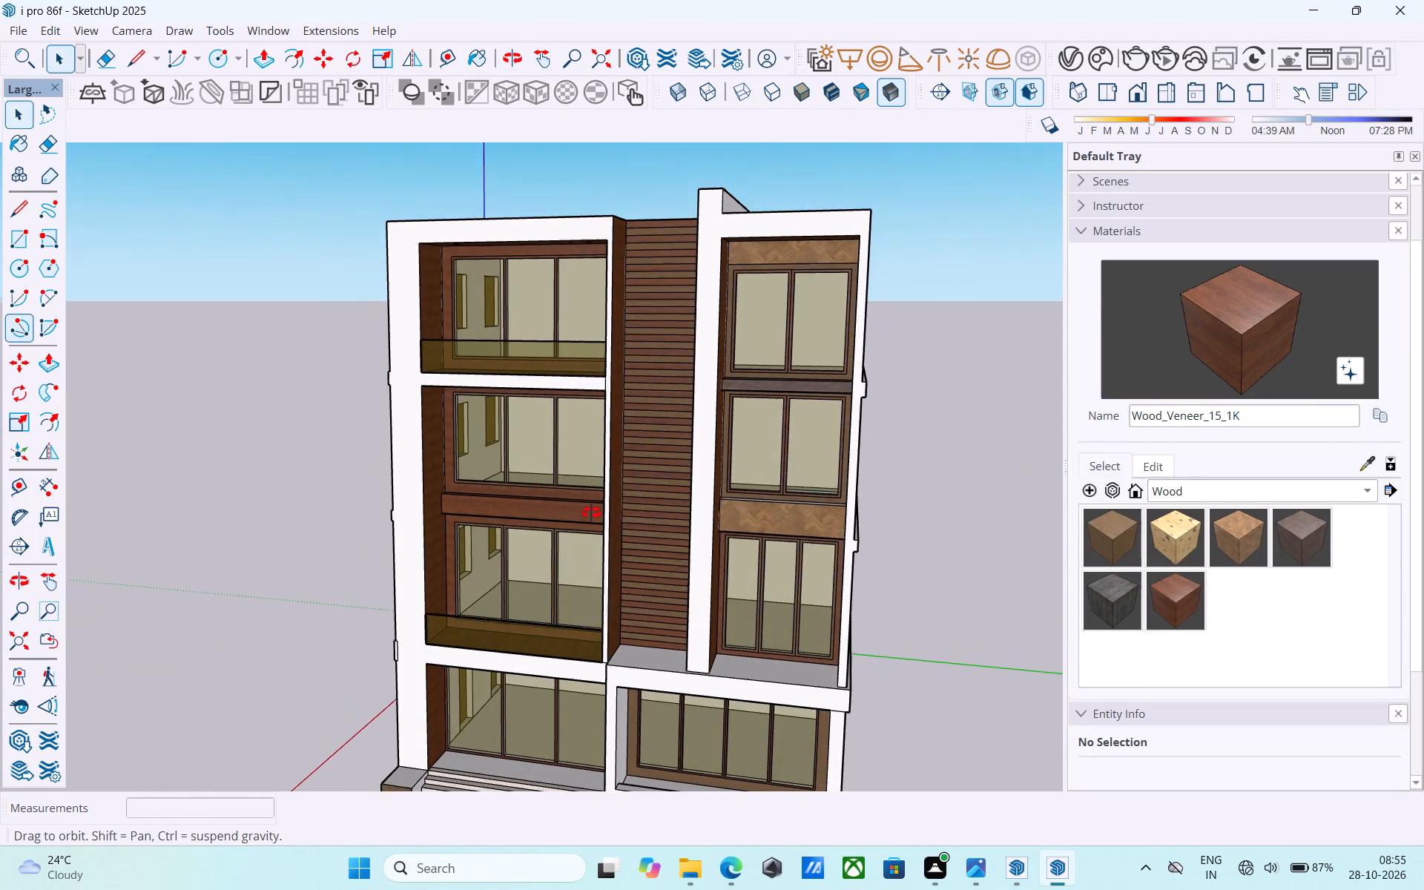
middle_click_drag(591, 512, 762, 532)
scroll(690, 653, "up", 2)
middle_click_drag(686, 651, 487, 699)
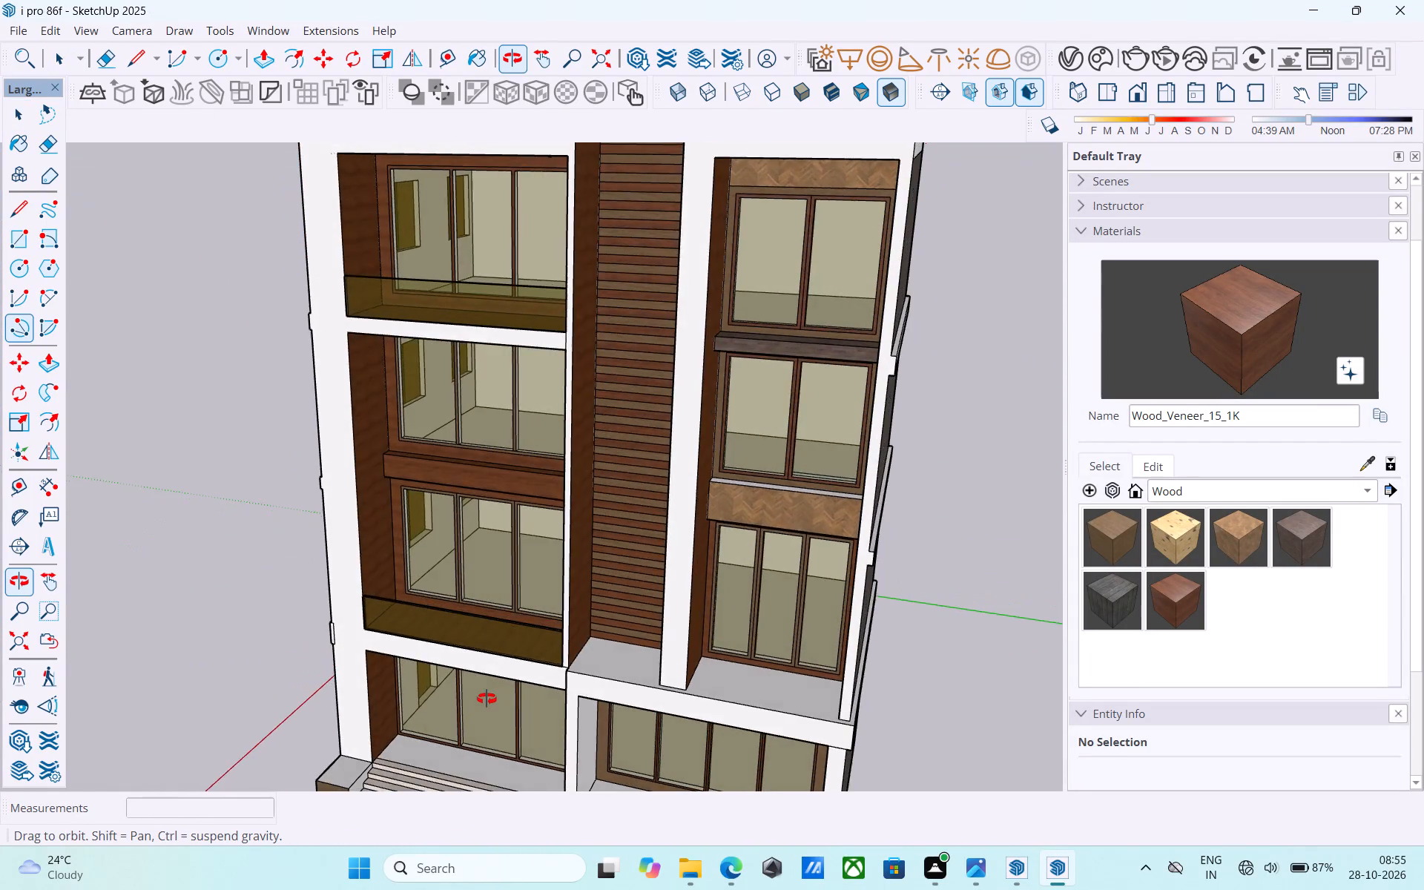
middle_click_drag(487, 699, 693, 653)
Erase the stray edge on the white slab front beside the lower glass balcony's corner, and save the model.
scroll(646, 650, "up", 7)
scroll(618, 647, "down", 1)
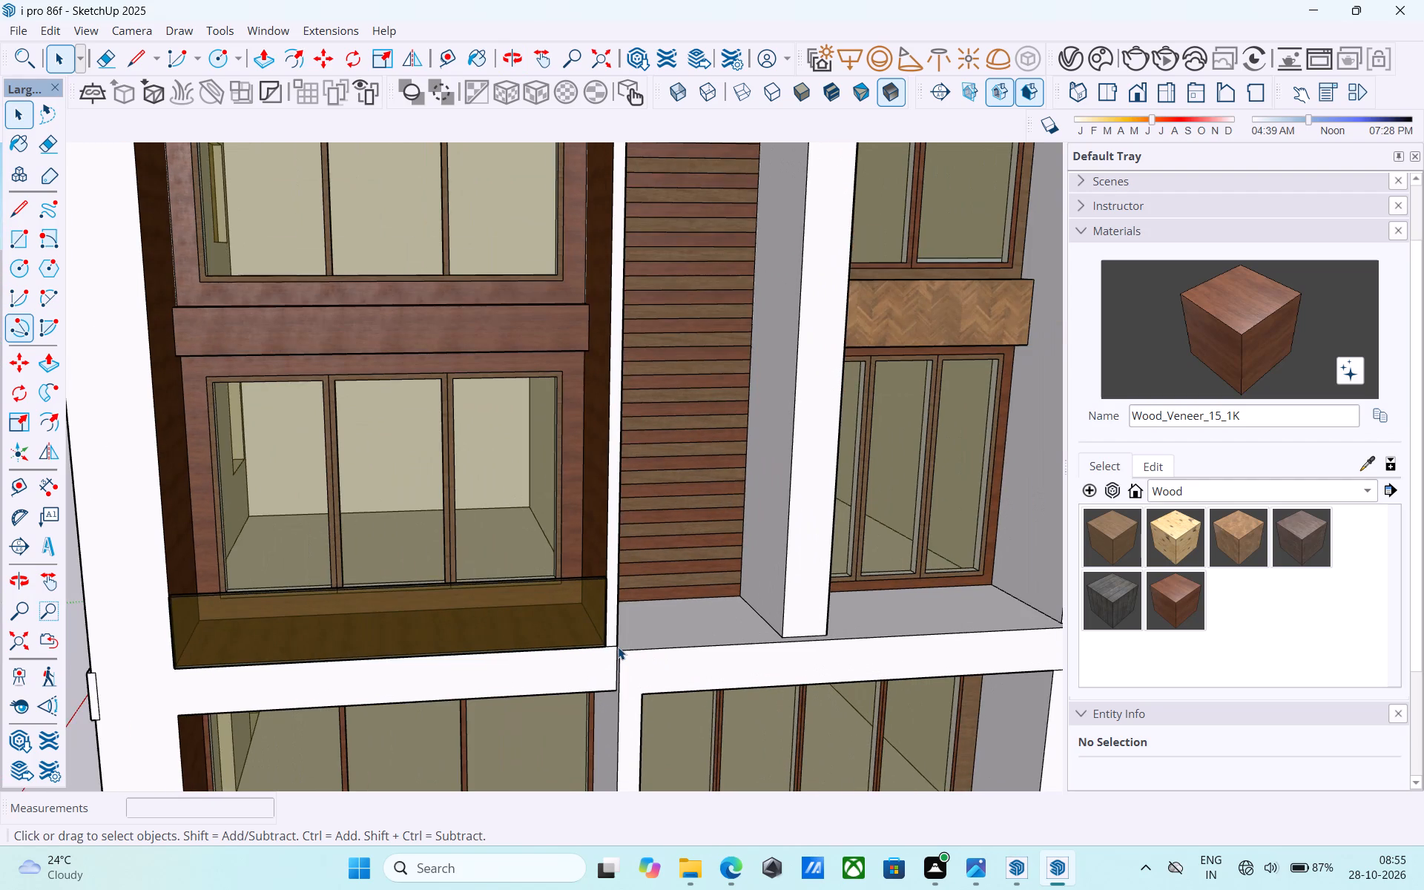
scroll(618, 647, "down", 2)
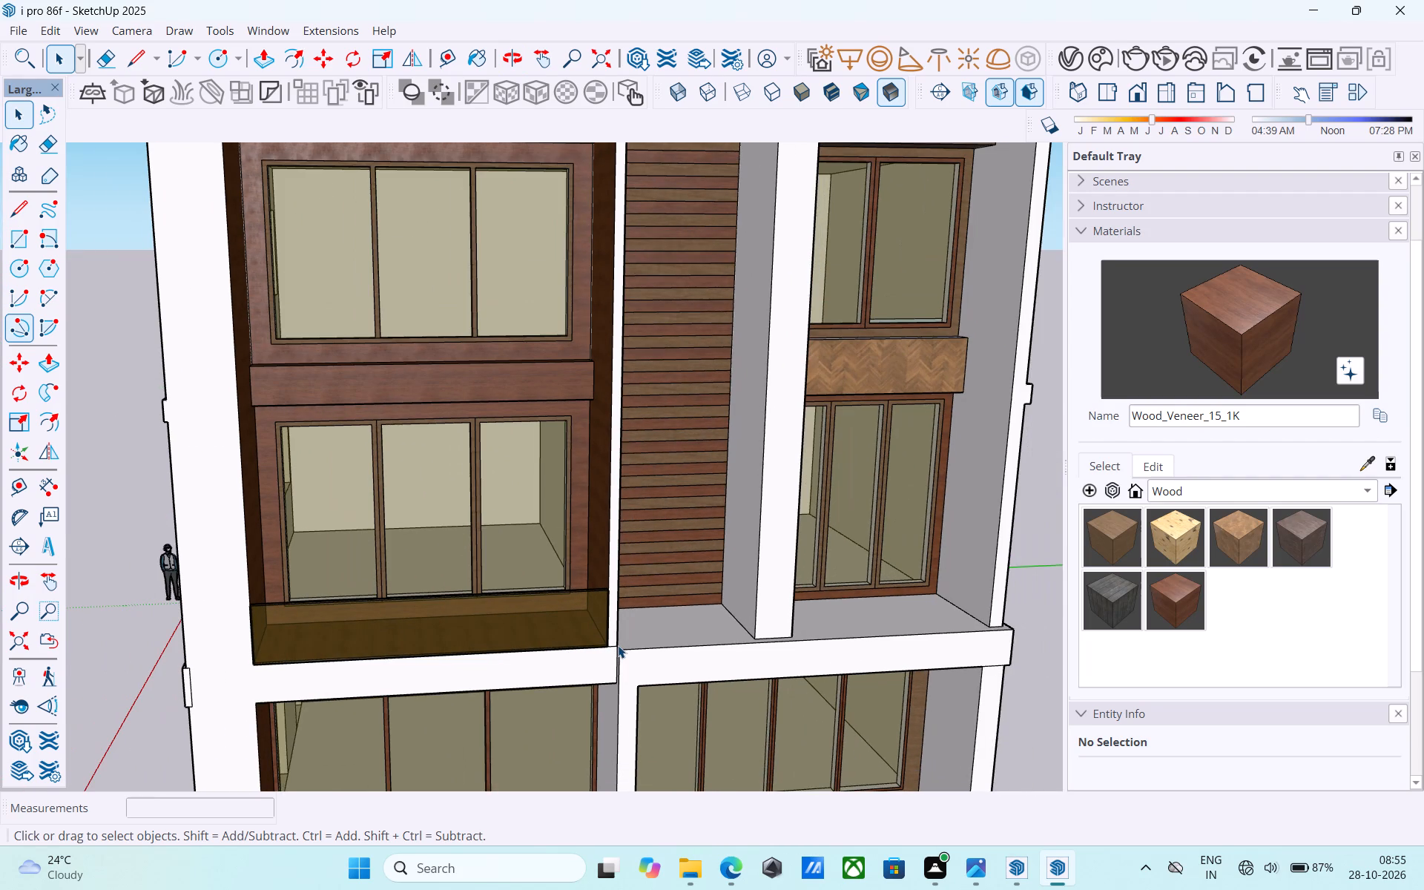
scroll(634, 627, "up", 4)
scroll(634, 627, "down", 3)
middle_click_drag(634, 631, 820, 603)
scroll(786, 641, "up", 11)
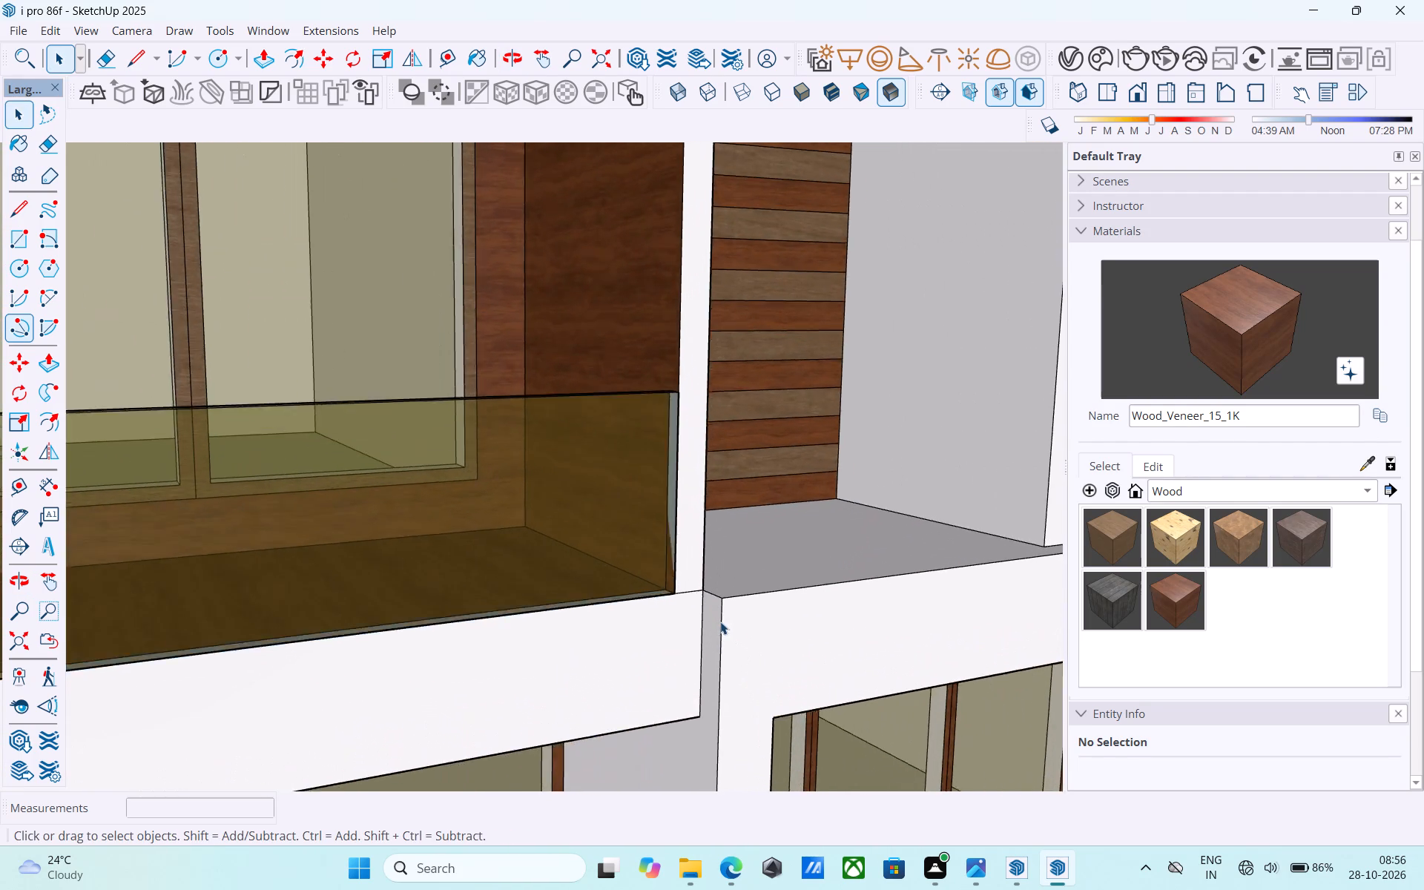
scroll(720, 622, "up", 8)
key("e")
left_click_drag(668, 567, 669, 581)
key("space")
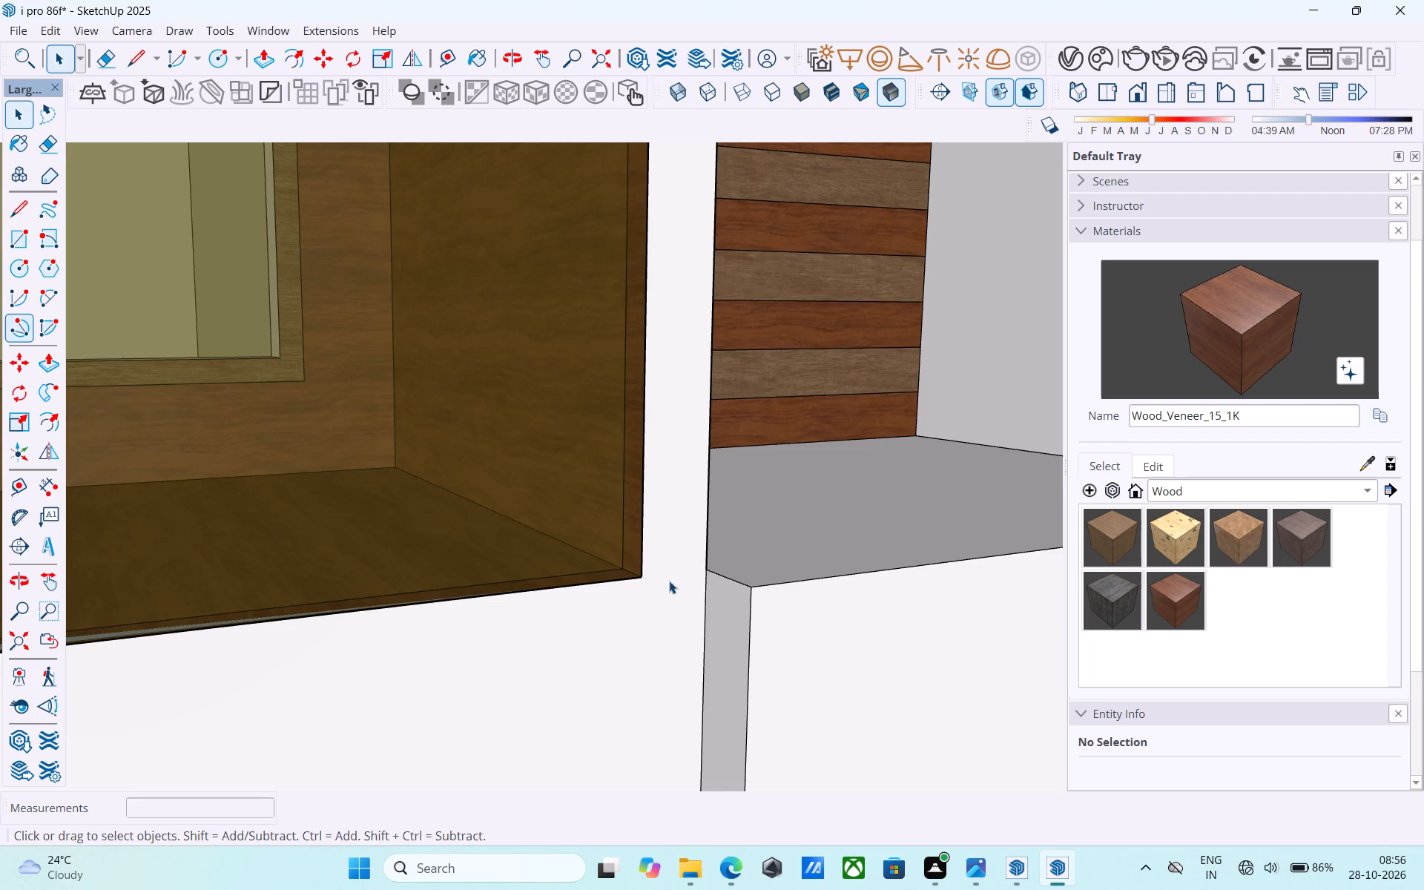
scroll(669, 581, "down", 5)
key("ctrl+s")
Examine the building's side window recesses, blue side wall and front facade for remaining stray edges or unfinished surfaces.
scroll(669, 581, "down", 18)
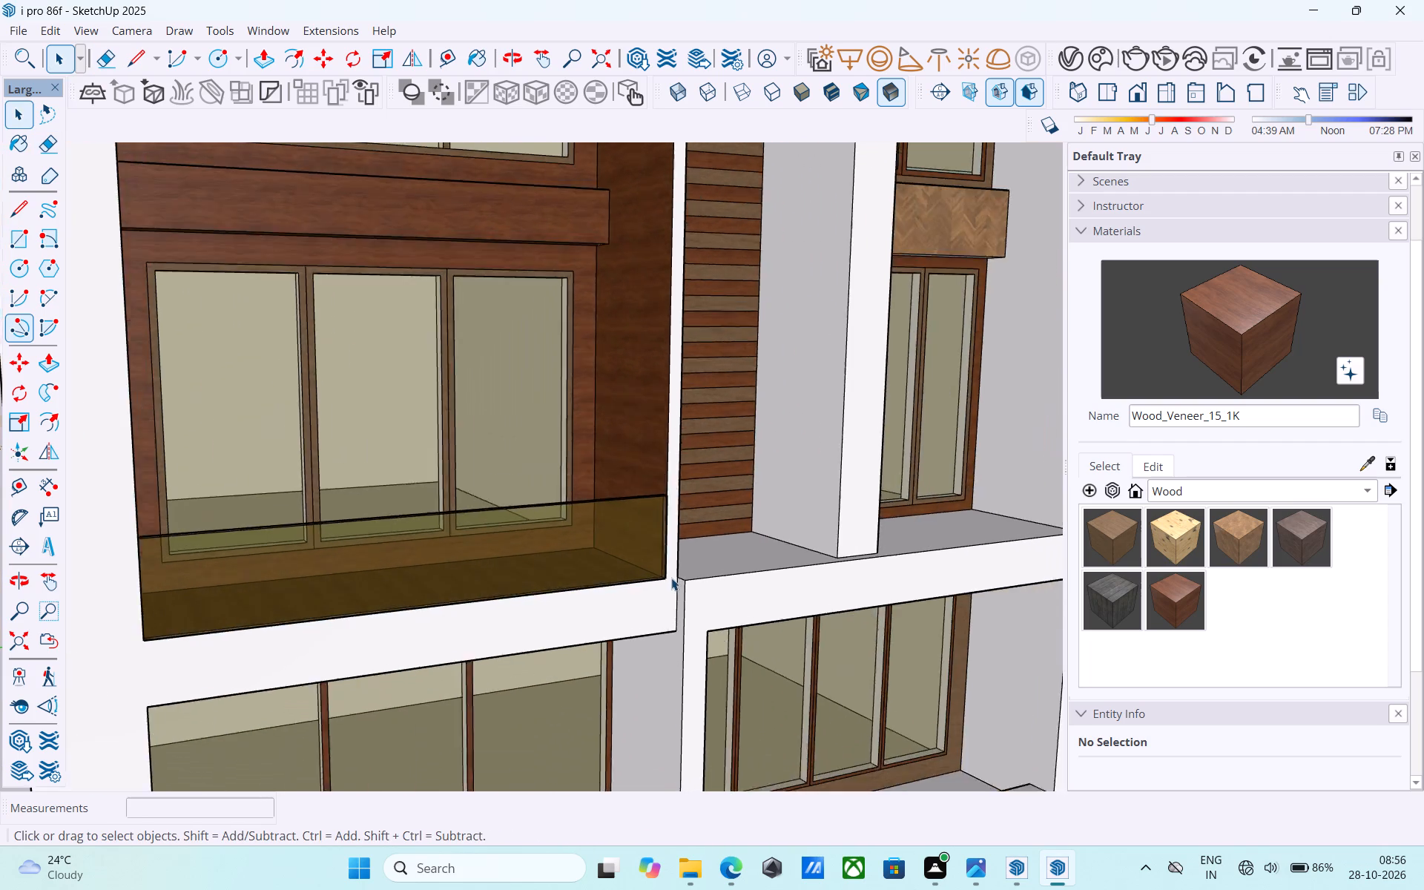
scroll(671, 578, "down", 5)
middle_click_drag(672, 578, 679, 607, "shift")
scroll(685, 596, "down", 7)
middle_click_drag(685, 598, 843, 562)
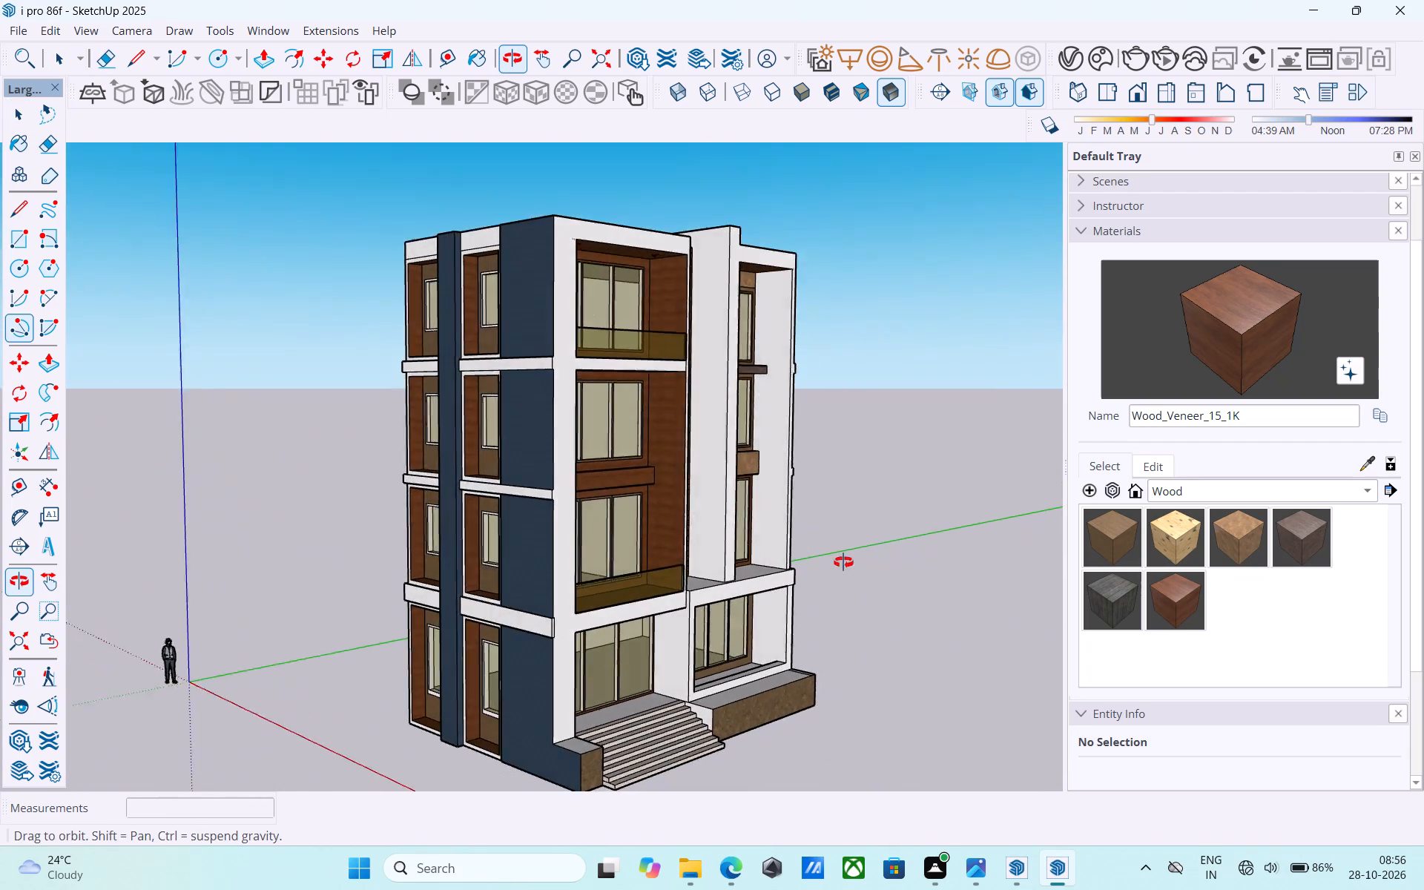
middle_click_drag(843, 562, 849, 560)
middle_click_drag(635, 667, 687, 420)
middle_click_drag(685, 441, 871, 708, "shift")
middle_click_drag(667, 620, 622, 510, "shift")
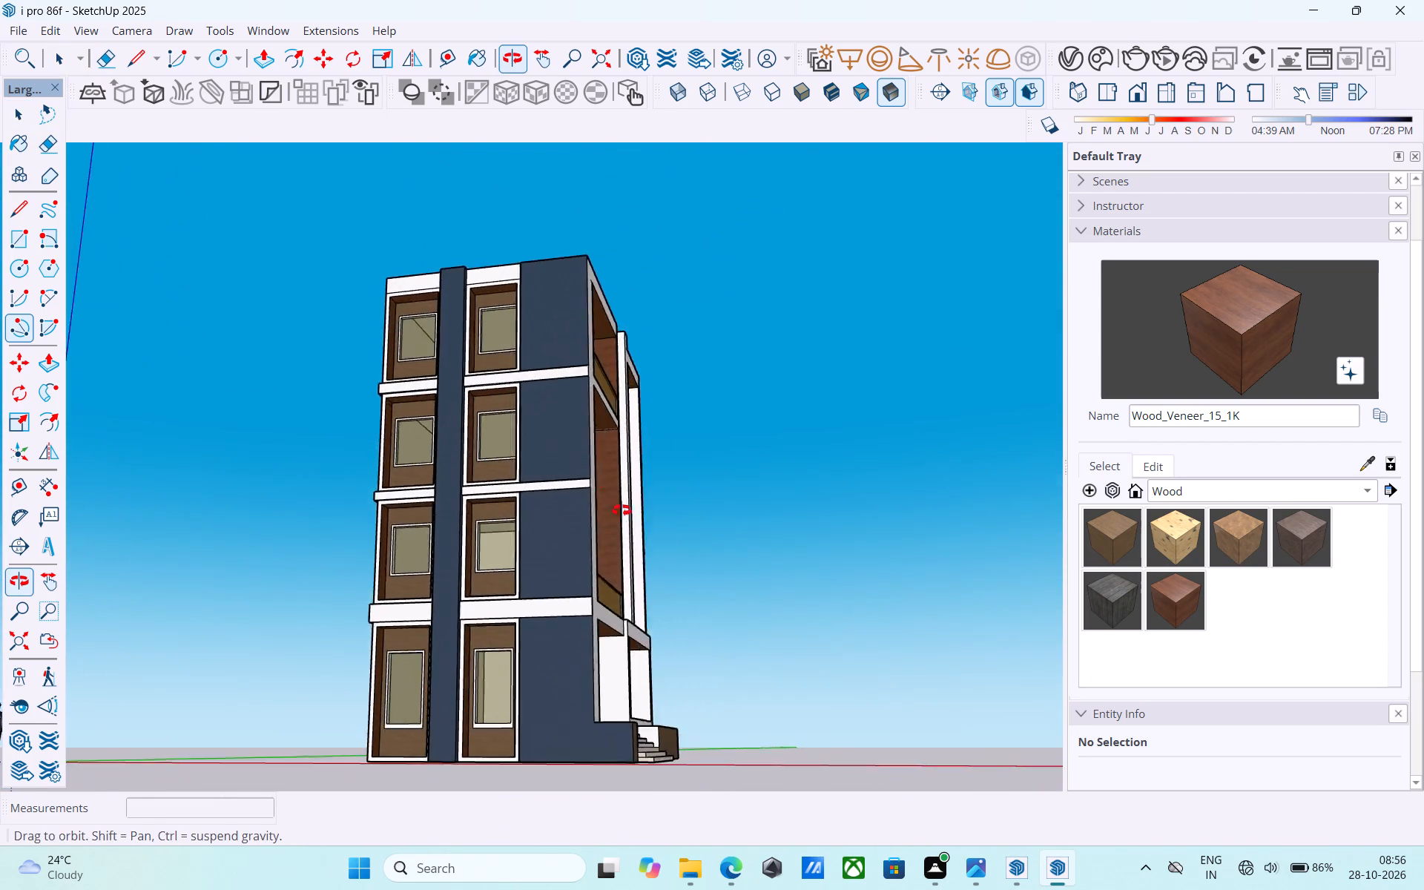
middle_click_drag(622, 510, 1030, 653, "shift")
scroll(1030, 653, "up", 1)
scroll(670, 568, "up", 3)
middle_click_drag(594, 548, 690, 539, "shift")
scroll(633, 466, "up", 8)
middle_click_drag(641, 453, 245, 553)
middle_click_drag(267, 560, 234, 555)
scroll(286, 521, "down", 3)
middle_click_drag(306, 541, 610, 525, "shift")
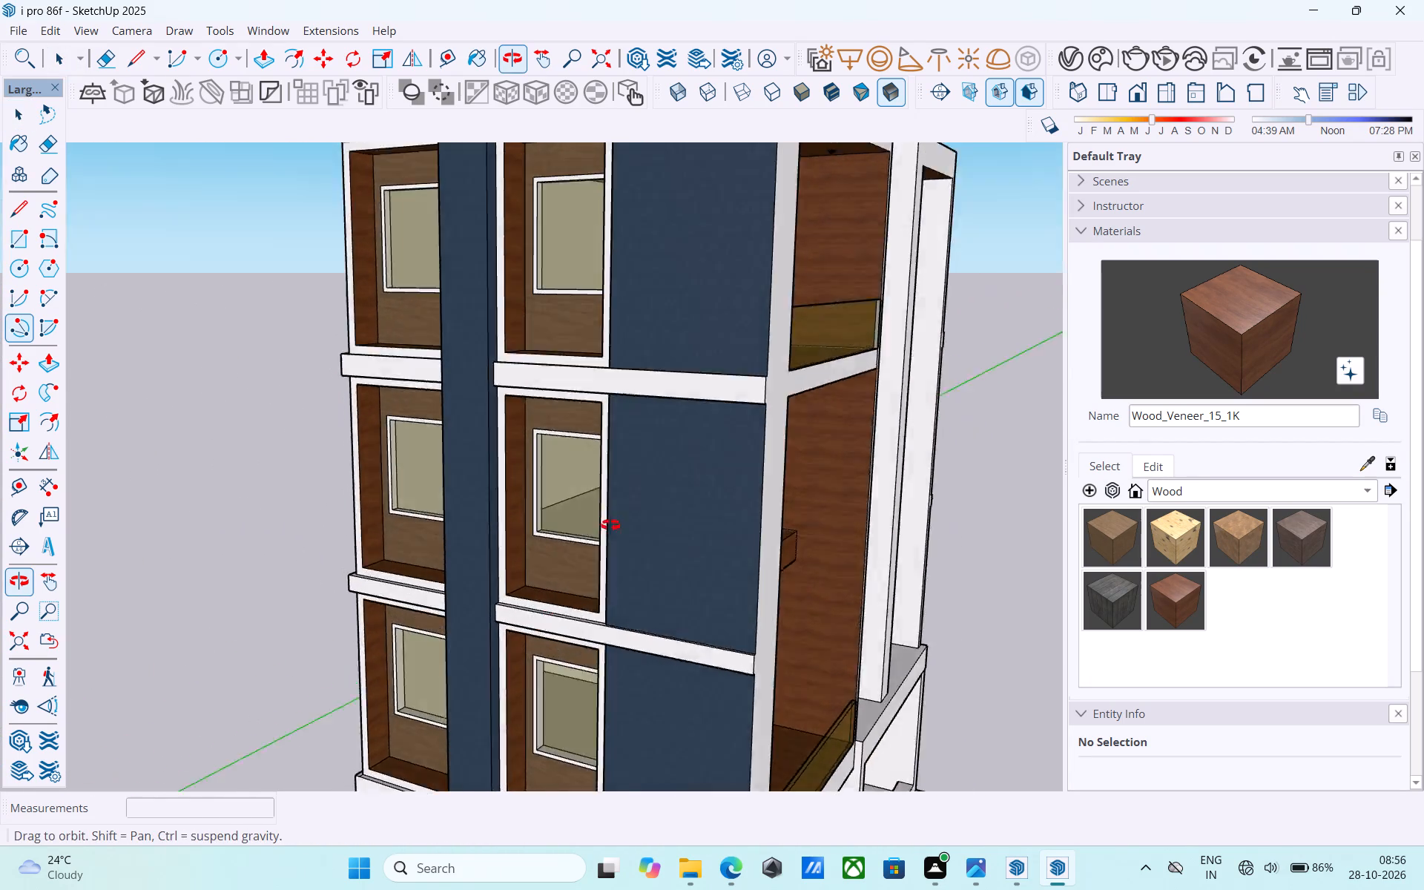
middle_click_drag(610, 525, 610, 523, "shift")
scroll(612, 486, "up", 3)
left_click(609, 457)
scroll(593, 457, "down", 4)
middle_click_drag(667, 502, 337, 512)
scroll(368, 502, "down", 4)
middle_click_drag(386, 512, 274, 470)
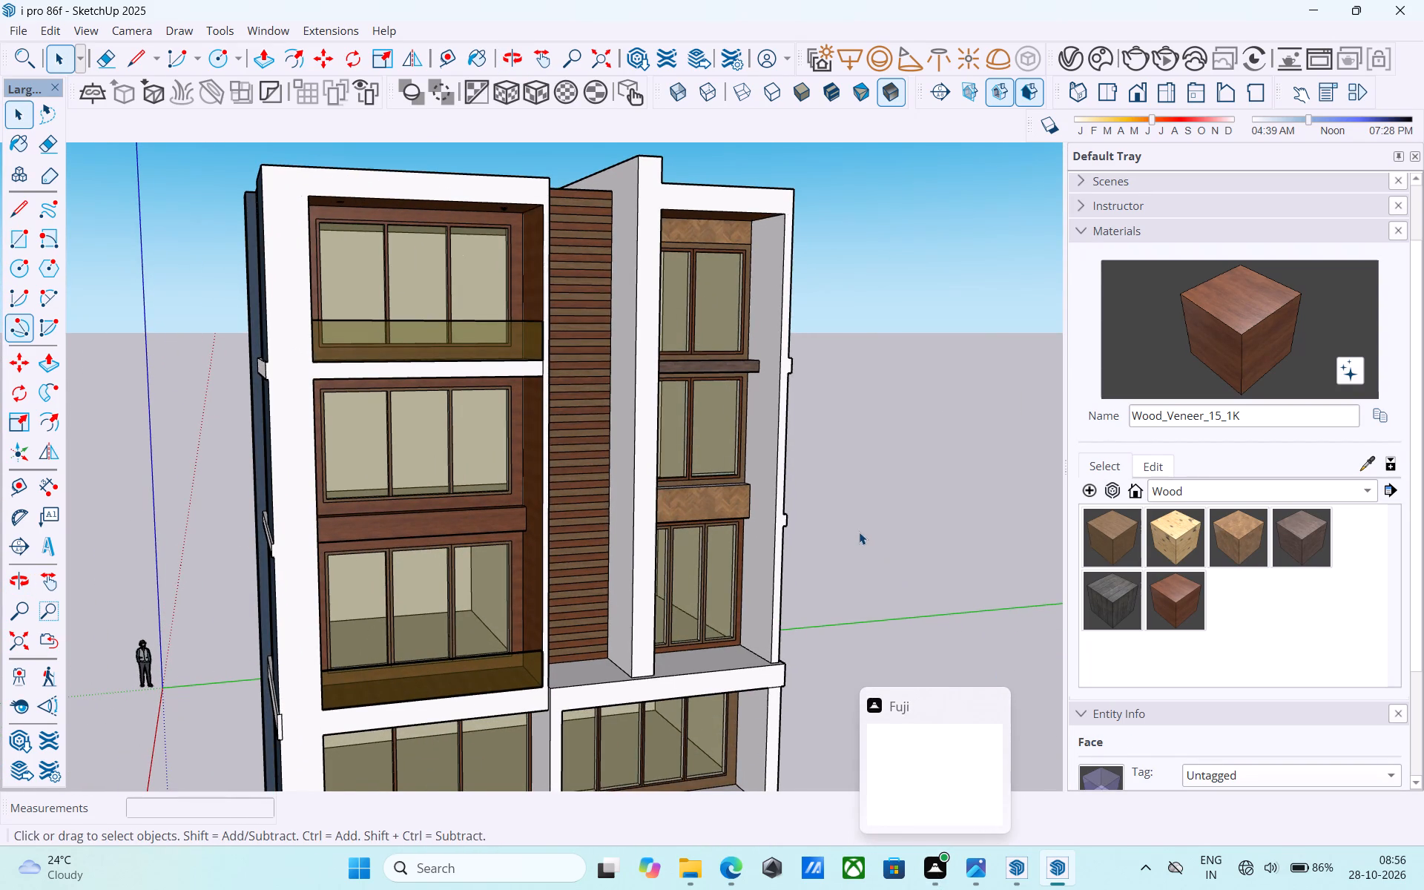
Erase the dividing edge near the outer end of the long front plinth's top face.
middle_click_drag(858, 530, 803, 541)
scroll(783, 613, "down", 1, "shift")
middle_click_drag(782, 617, 777, 535, "shift")
middle_click_drag(774, 677, 773, 507)
middle_click_drag(809, 574, 732, 769)
scroll(682, 628, "up", 15)
key("e")
left_click_drag(777, 573, 771, 575)
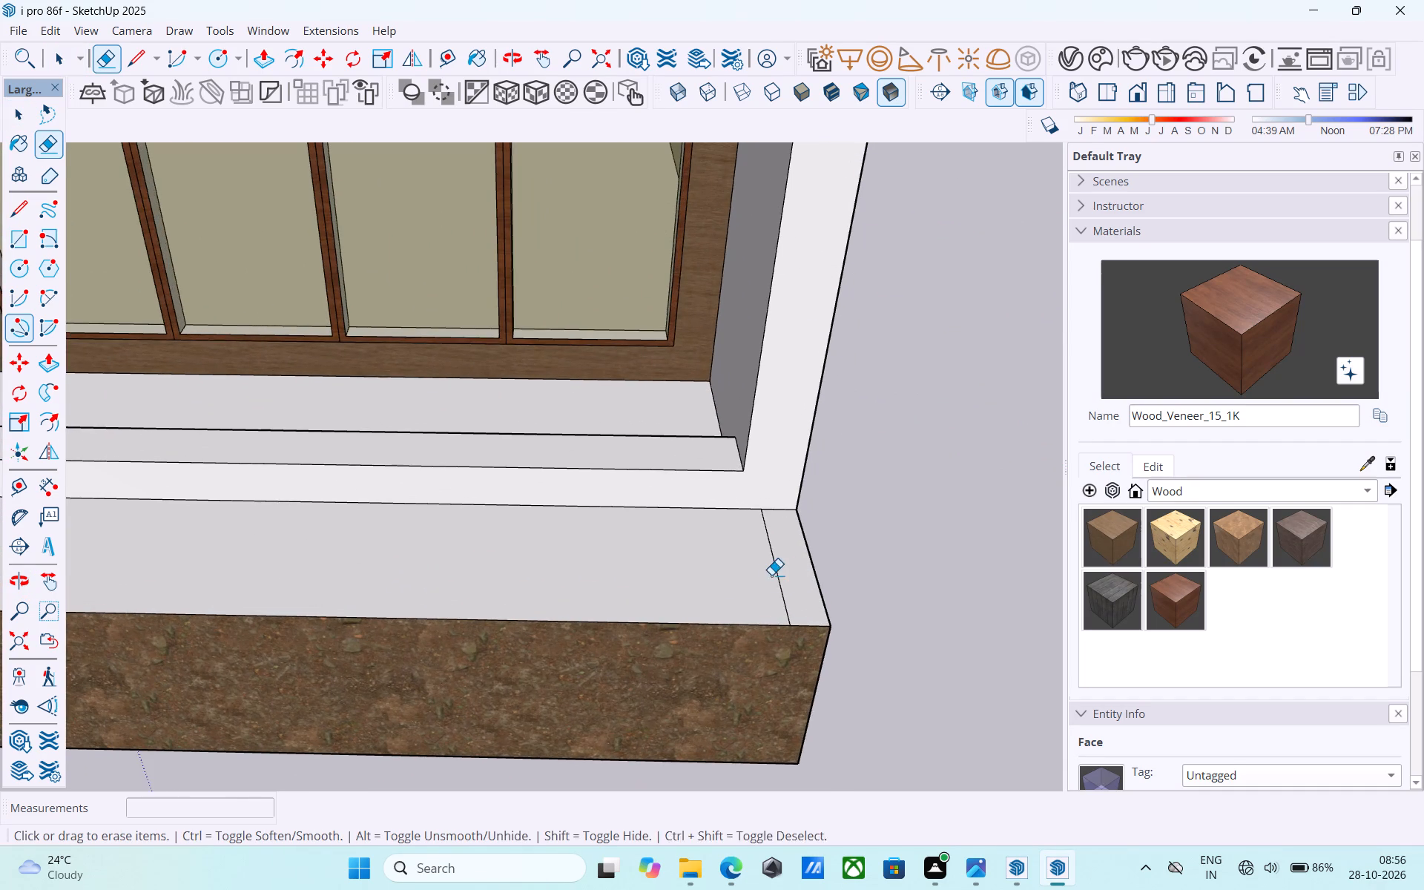
left_click_drag(771, 575, 767, 575)
scroll(771, 579, "down", 20)
scroll(771, 579, "down", 1)
key("space")
Offset the top face outline of the small plinth block beside the entrance stairs inward by 6".
middle_click_drag(805, 606, 787, 550, "shift")
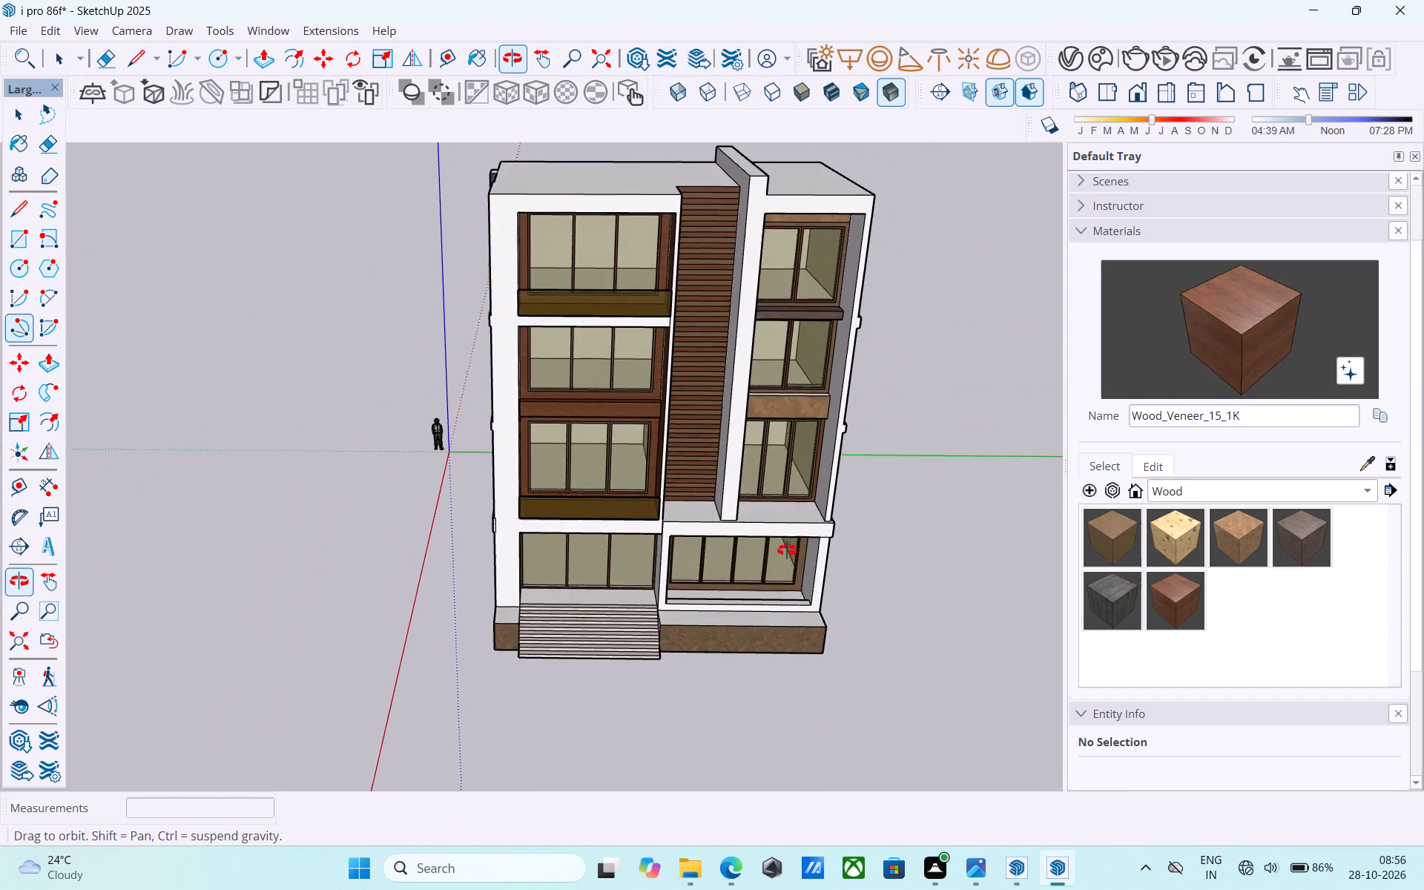
middle_click_drag(787, 550, 786, 550, "shift")
middle_click_drag(765, 616, 760, 628, "shift")
middle_click_drag(774, 642, 860, 521, "shift")
middle_click_drag(708, 647, 728, 534, "shift")
middle_click_drag(713, 584, 940, 693, "shift")
middle_click_drag(622, 690, 297, 765, "shift")
scroll(444, 677, "up", 11)
middle_click_drag(444, 630, 443, 661)
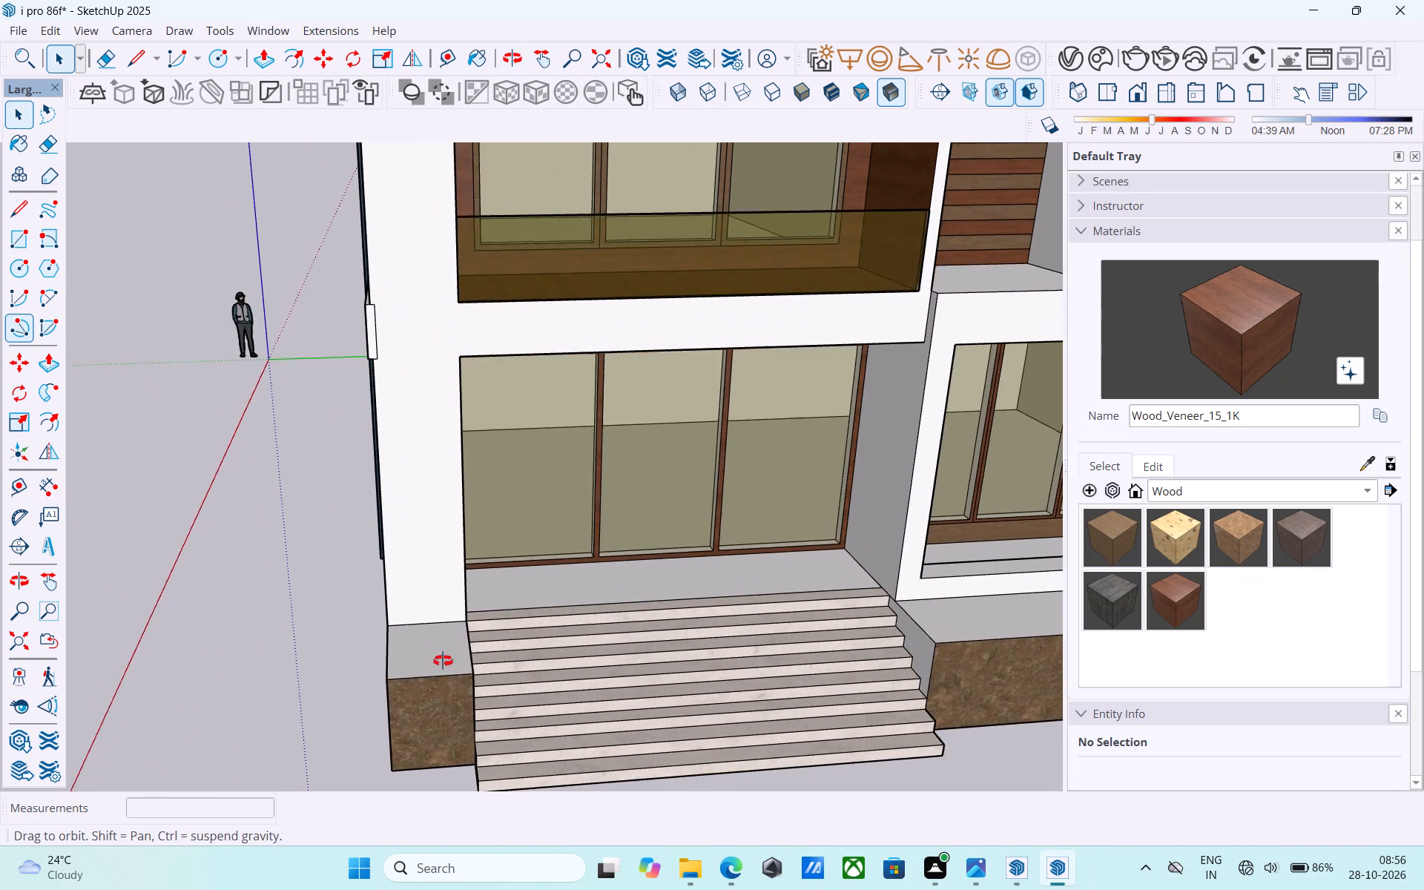
middle_click_drag(443, 661, 455, 763)
left_click(443, 703)
scroll(443, 702, "up", 3)
key("f")
left_click(443, 702)
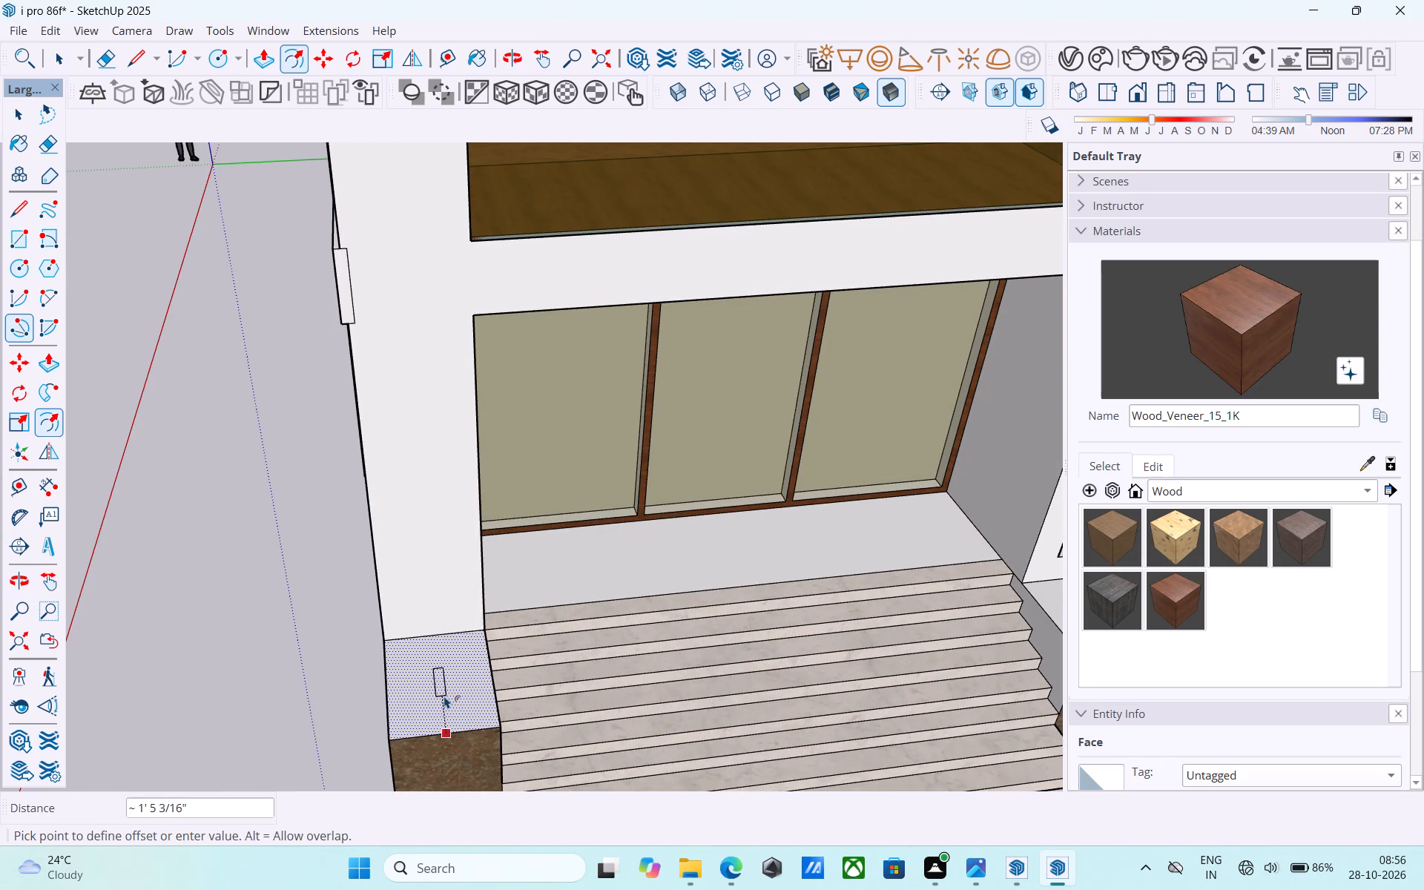
key("6")
key("shift+quotedbl")
key("Return")
key("space")
Switch the materials library to the Glass collection.
scroll(422, 696, "down", 5)
middle_click_drag(631, 642, 614, 590, "shift")
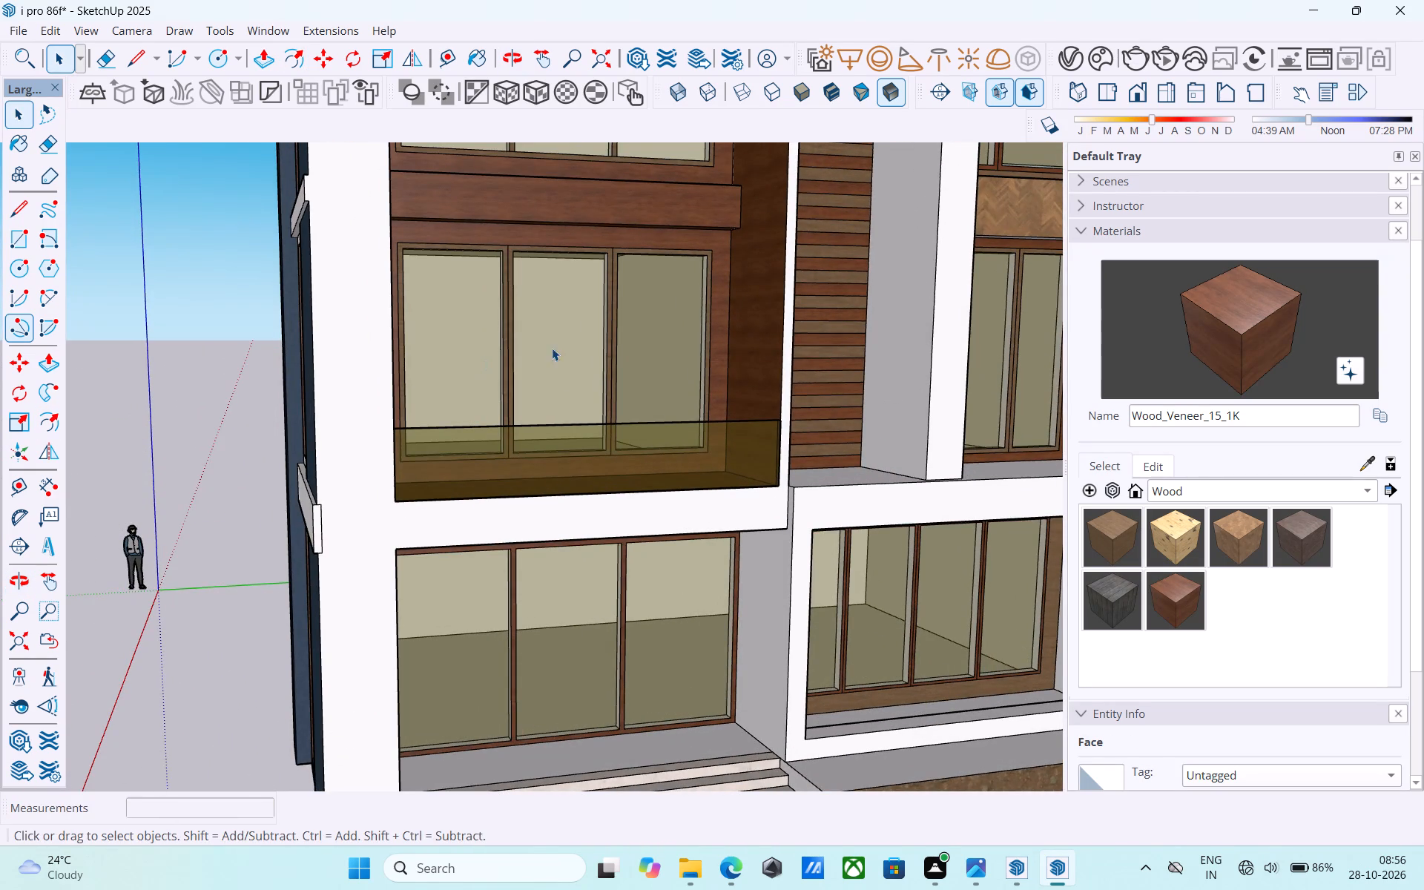
middle_click_drag(677, 381, 502, 304, "shift")
scroll(538, 332, "down", 3)
left_click(1186, 493)
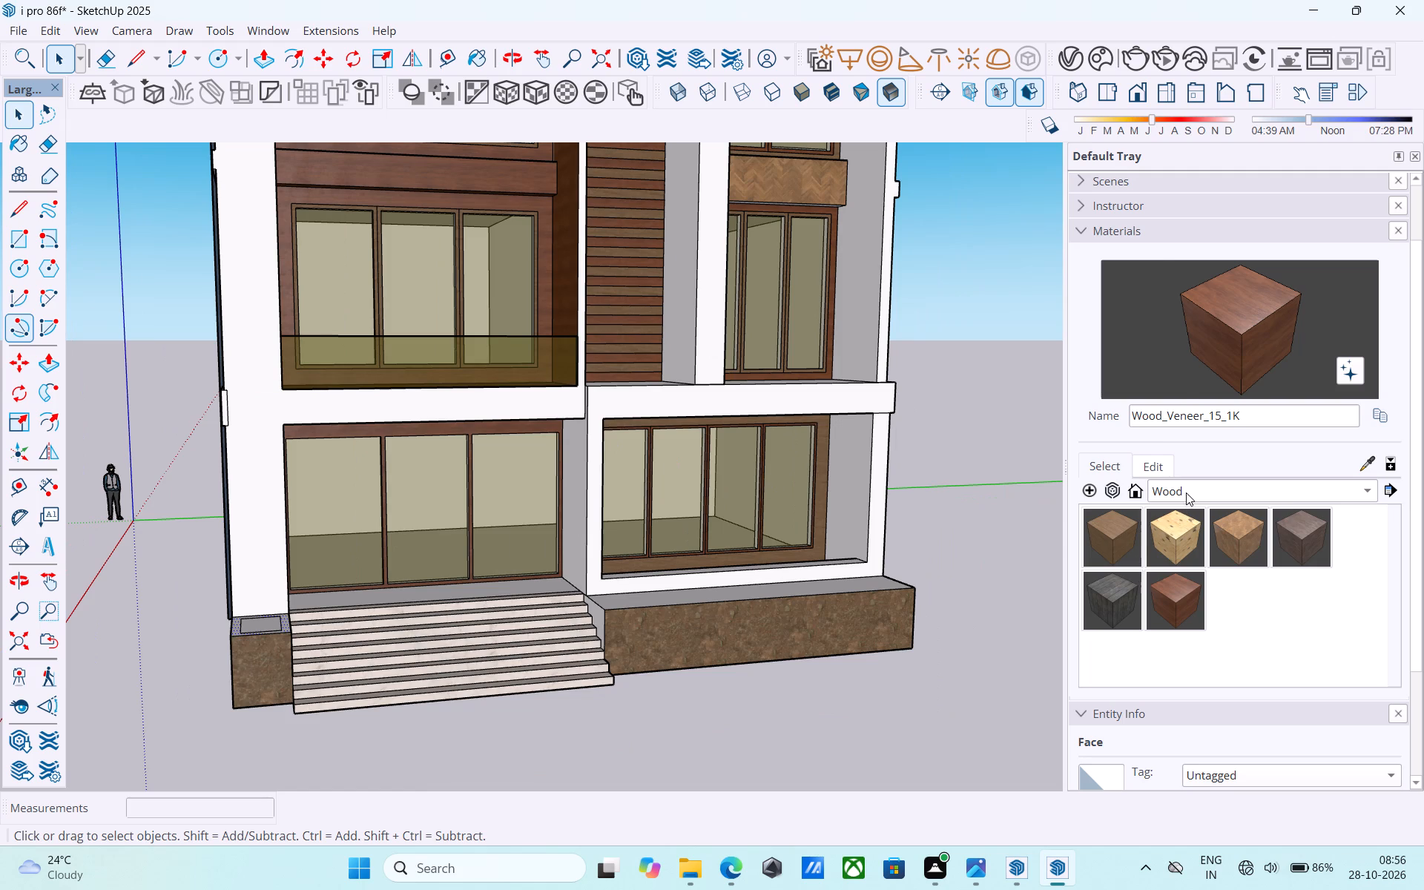
left_click(1177, 327)
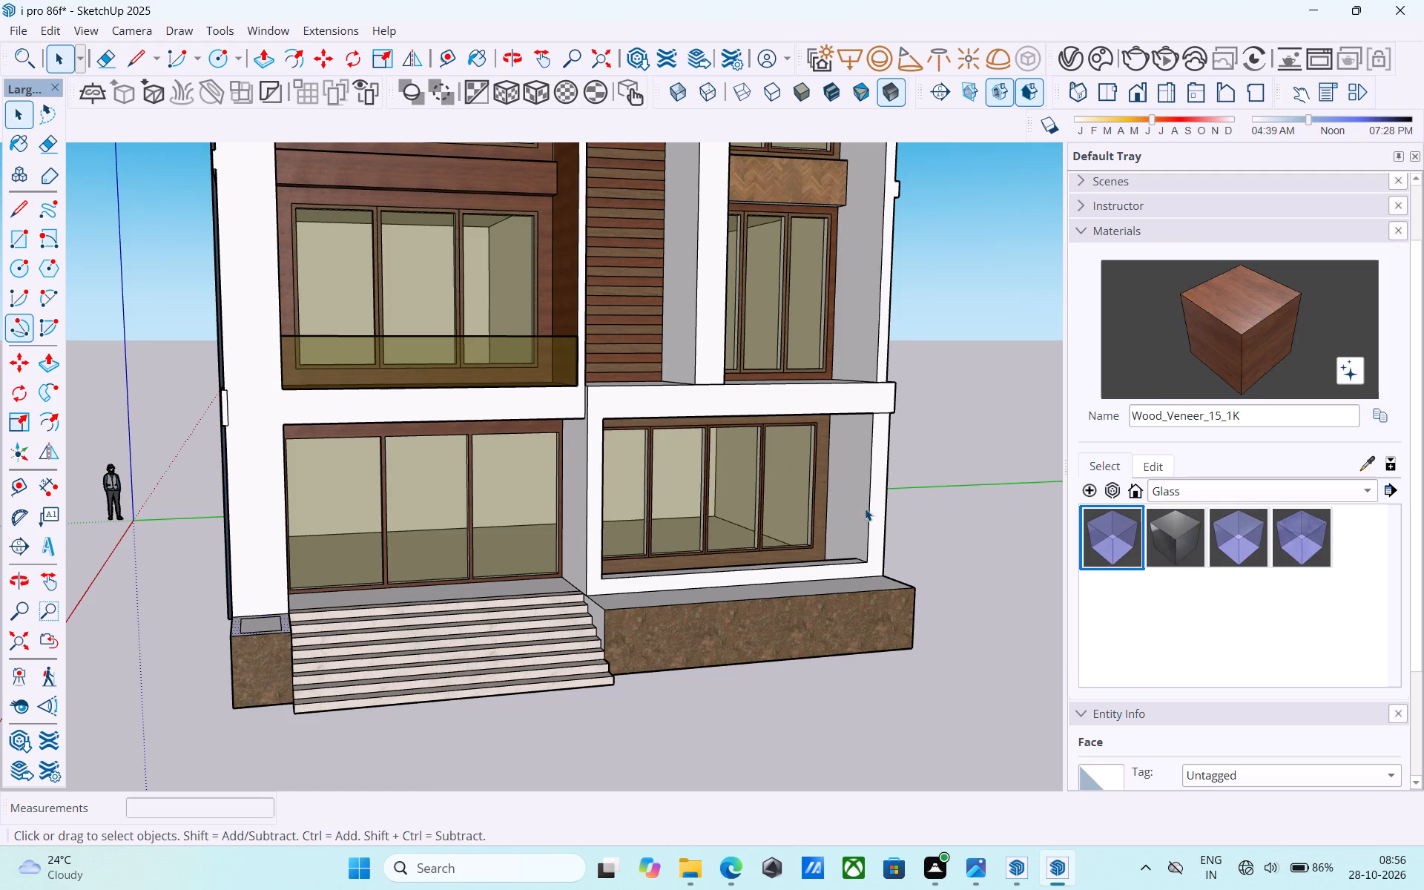
Offset the top face outline of the long plinth below the ground-floor front window inward by 6".
middle_click_drag(856, 513, 739, 653, "shift")
scroll(726, 646, "up", 4)
left_click(727, 587)
scroll(725, 586, "up", 4)
key("f")
left_click(725, 586)
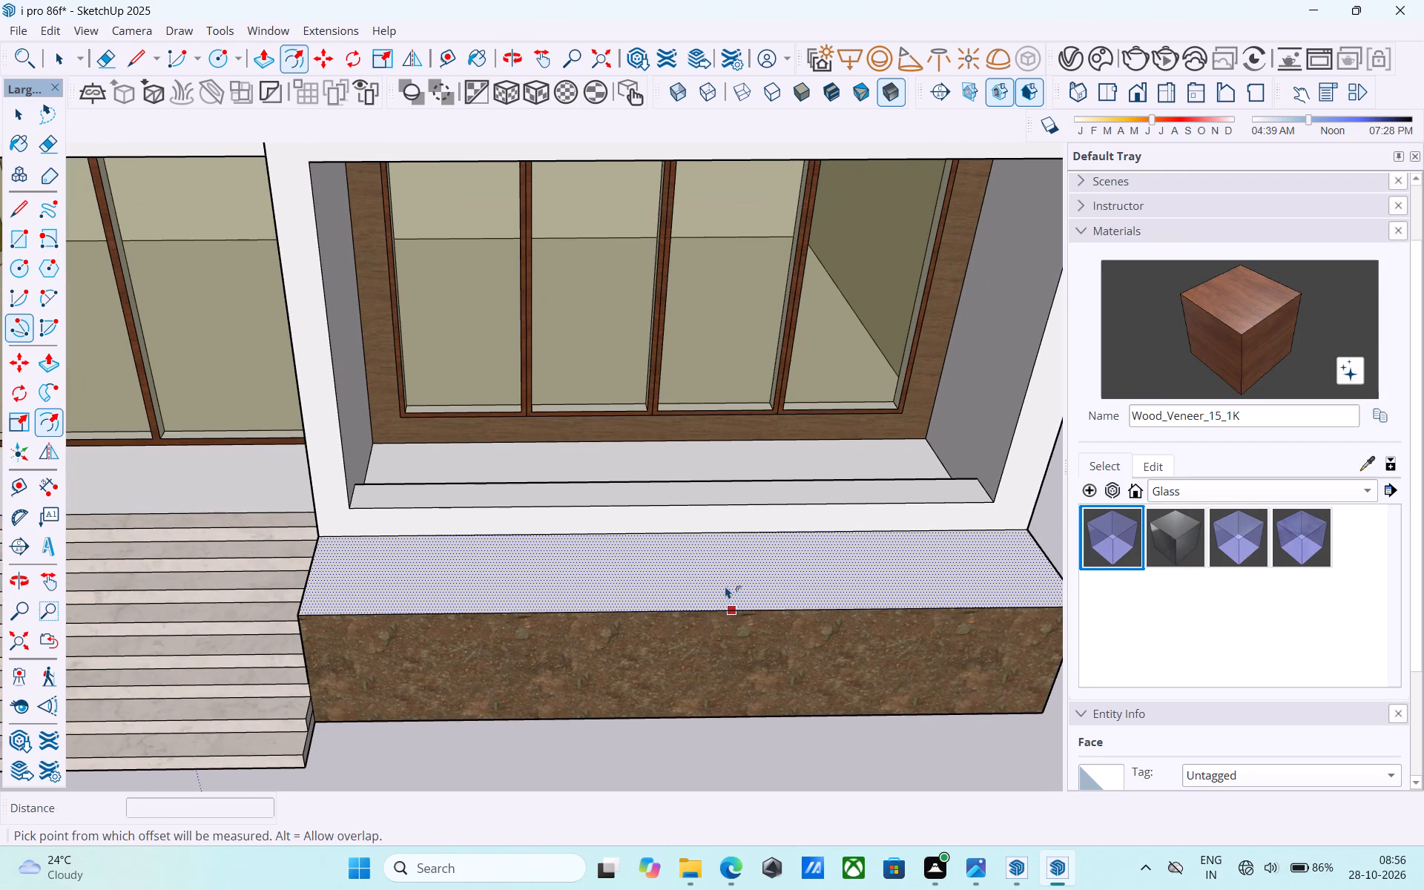
type("6\"")
key("Return")
key("space")
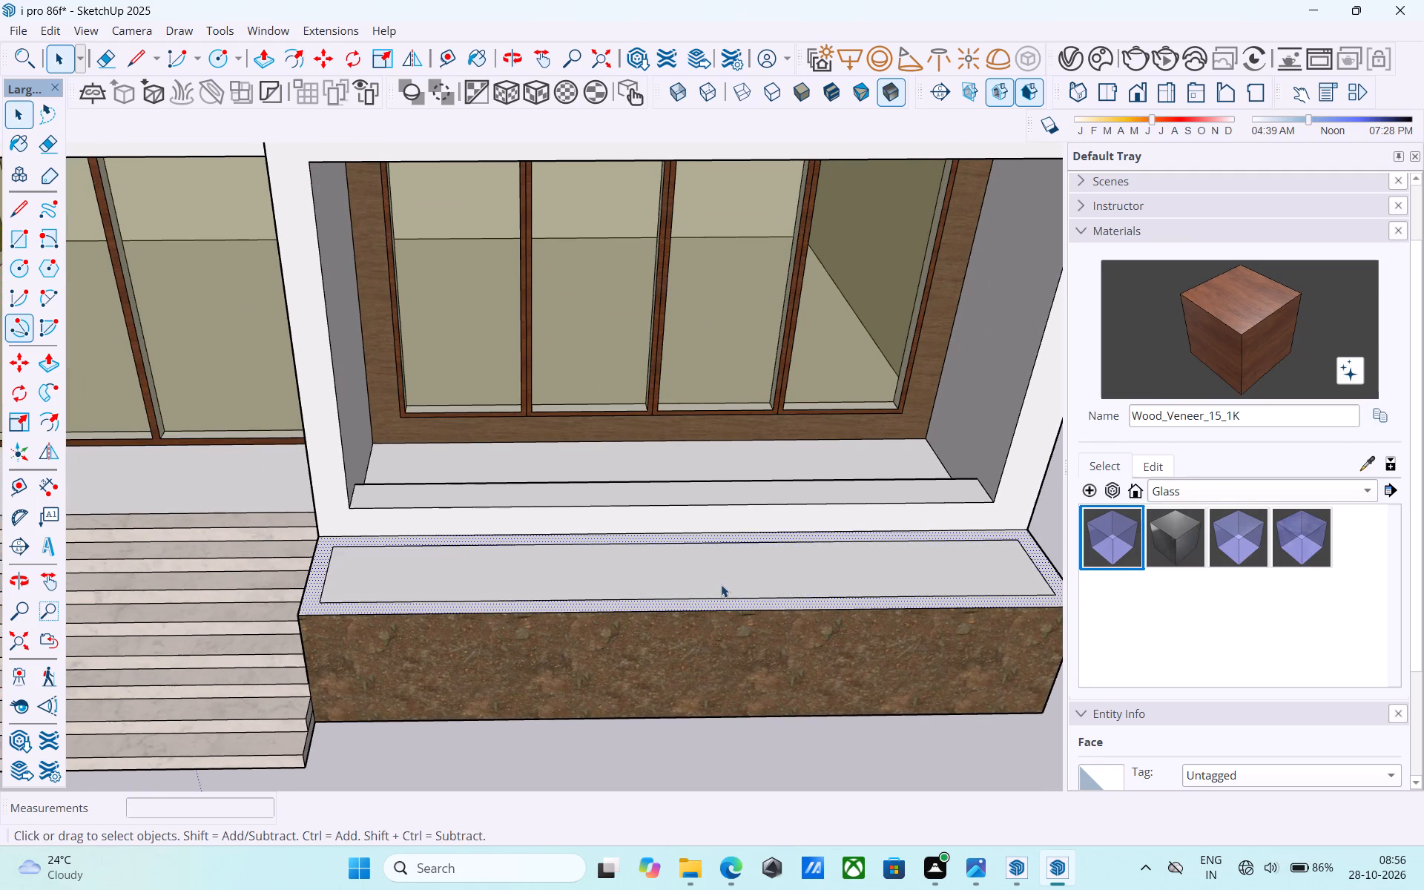
Examine the whole building from the front and side, including the plinths, entrance stairs and window recesses.
scroll(722, 589, "down", 4)
scroll(690, 645, "down", 2)
middle_click_drag(690, 647, 709, 677)
scroll(756, 630, "down", 4)
middle_click_drag(667, 656, 792, 628)
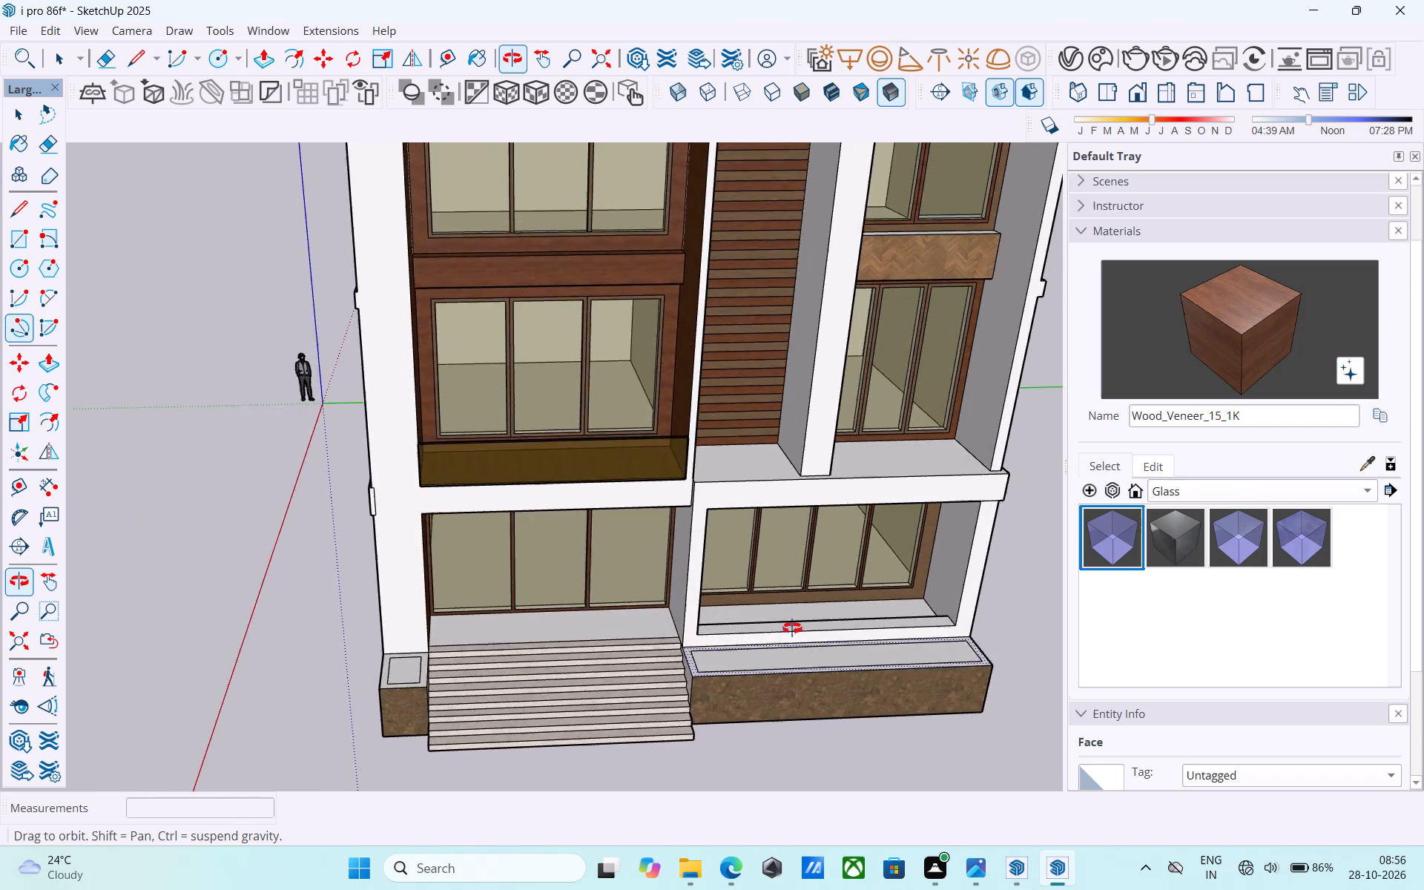
middle_click_drag(792, 628, 814, 577)
scroll(799, 607, "down", 4)
middle_click_drag(794, 606, 894, 527)
scroll(839, 526, "down", 2)
middle_click_drag(748, 577, 828, 588, "shift")
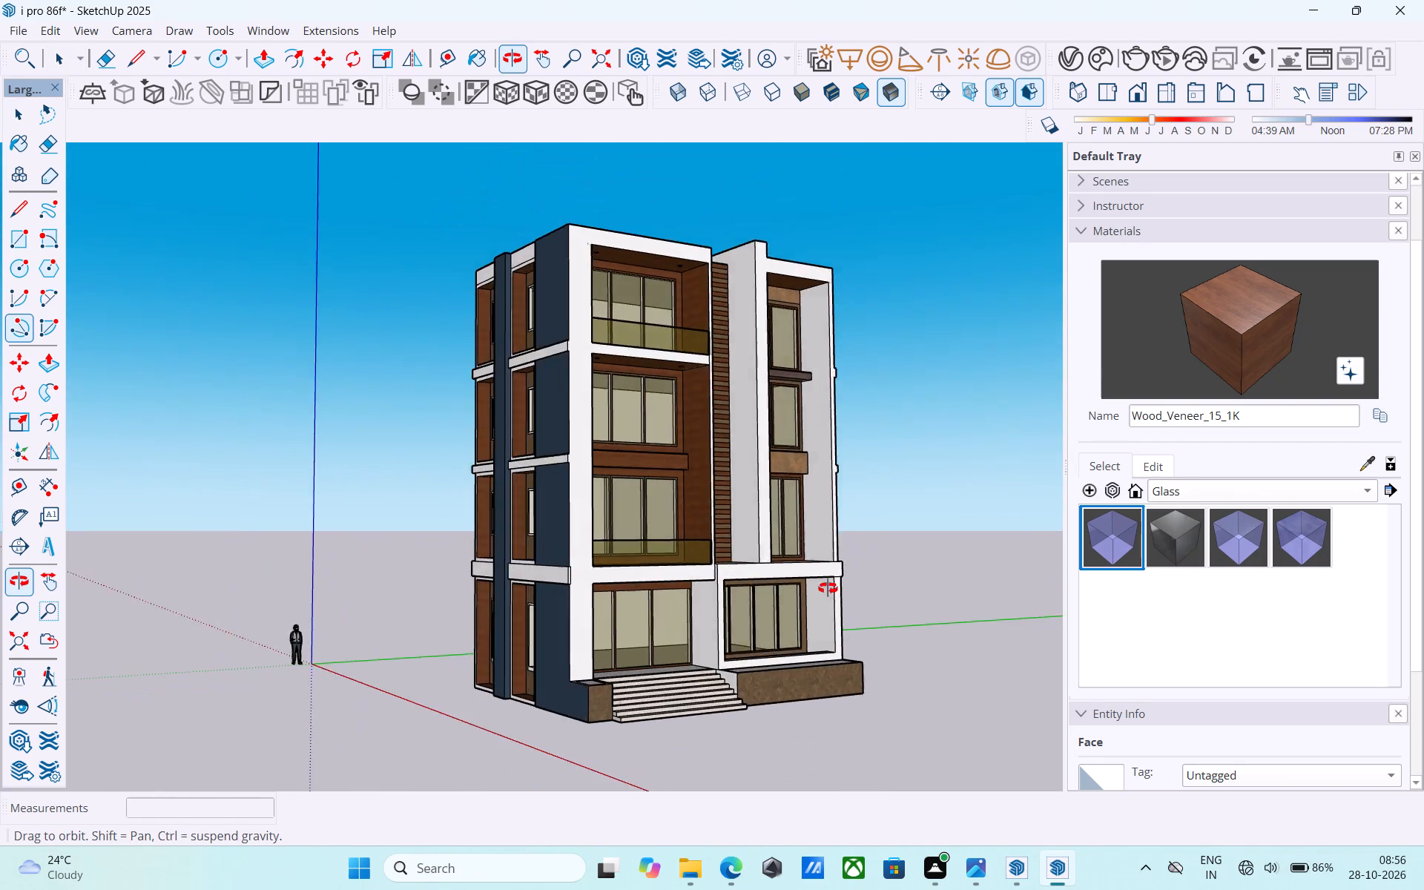
middle_click_drag(828, 588, 230, 619, "shift")
middle_click_drag(635, 597, 886, 574)
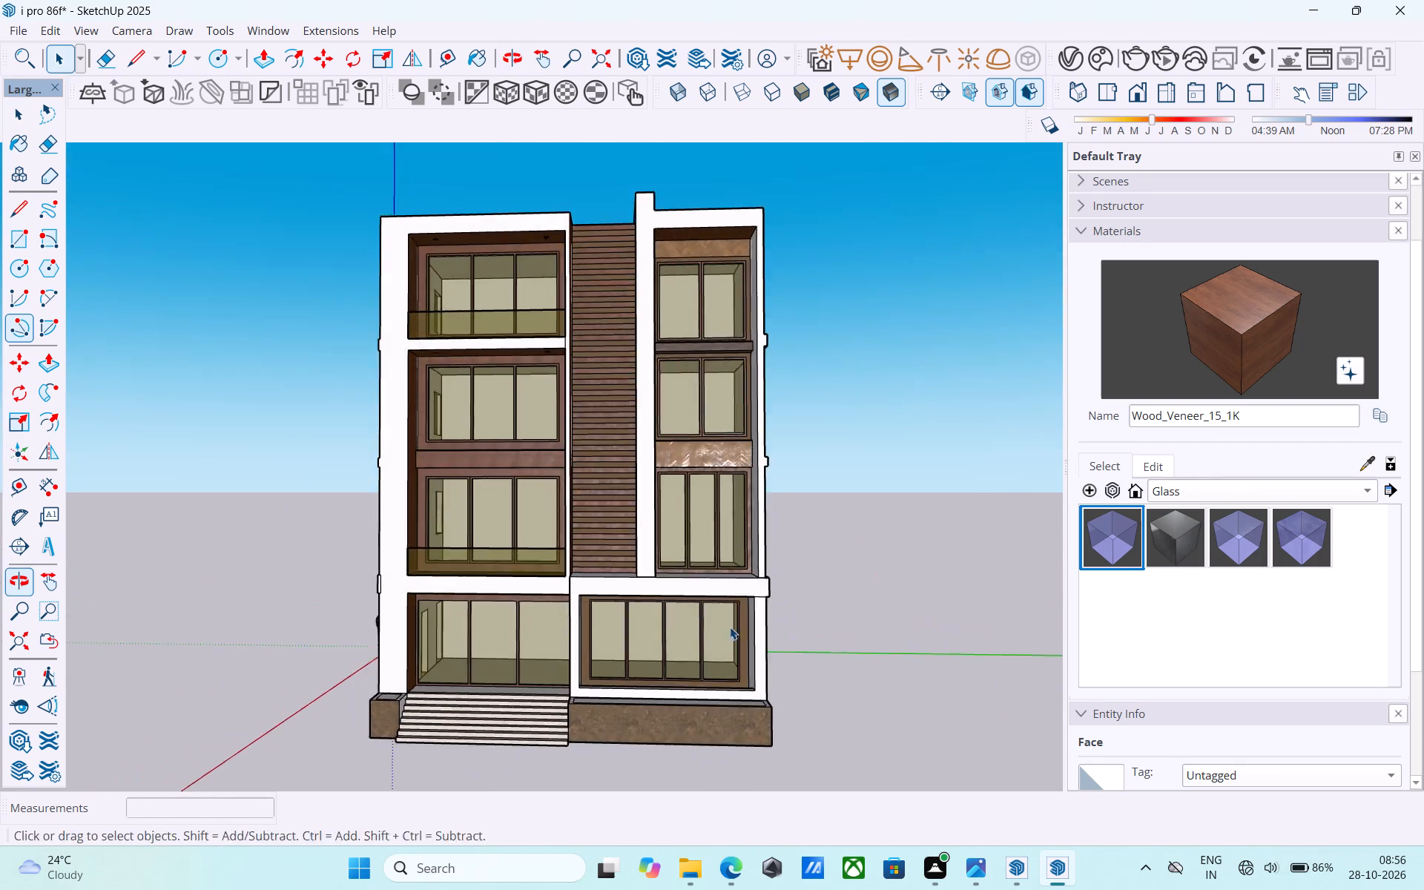
middle_click_drag(728, 626, 565, 613)
middle_click_drag(652, 646, 1032, 659)
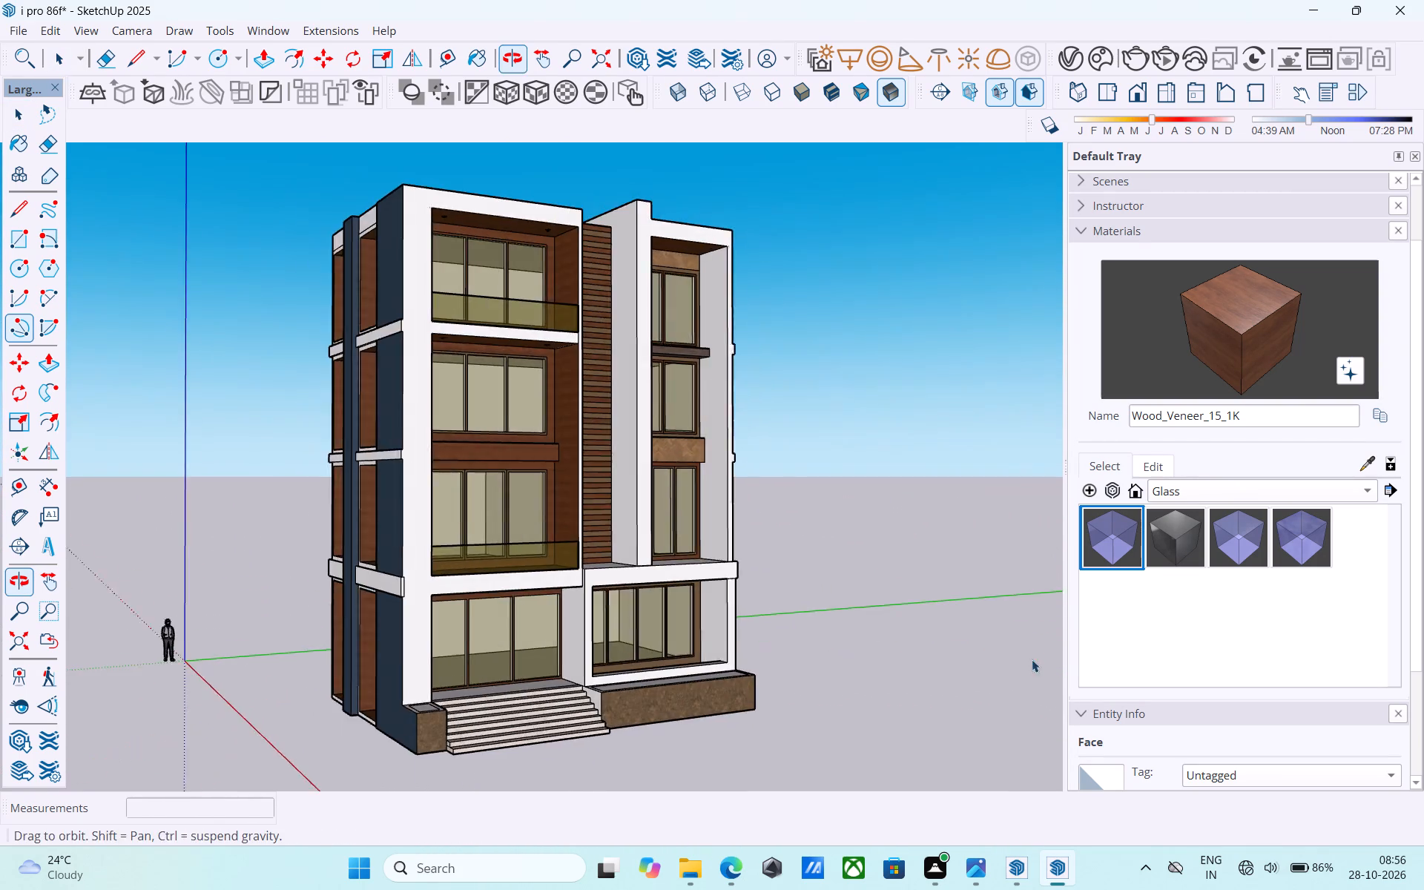
middle_click_drag(1032, 659, 1029, 659)
middle_click_drag(703, 641, 935, 633)
scroll(512, 633, "up", 2)
middle_click_drag(550, 642, 512, 583, "shift")
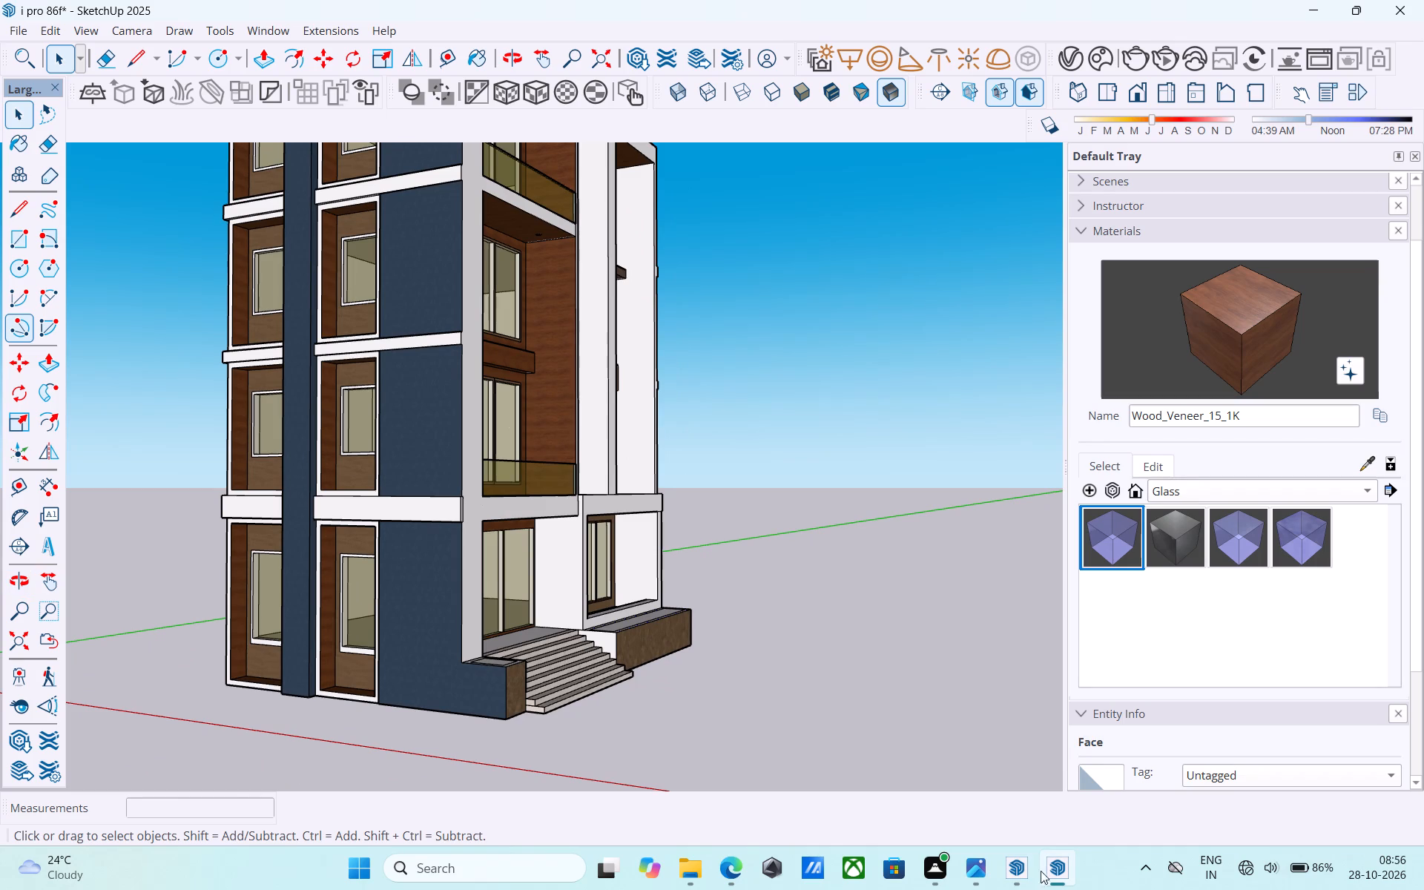
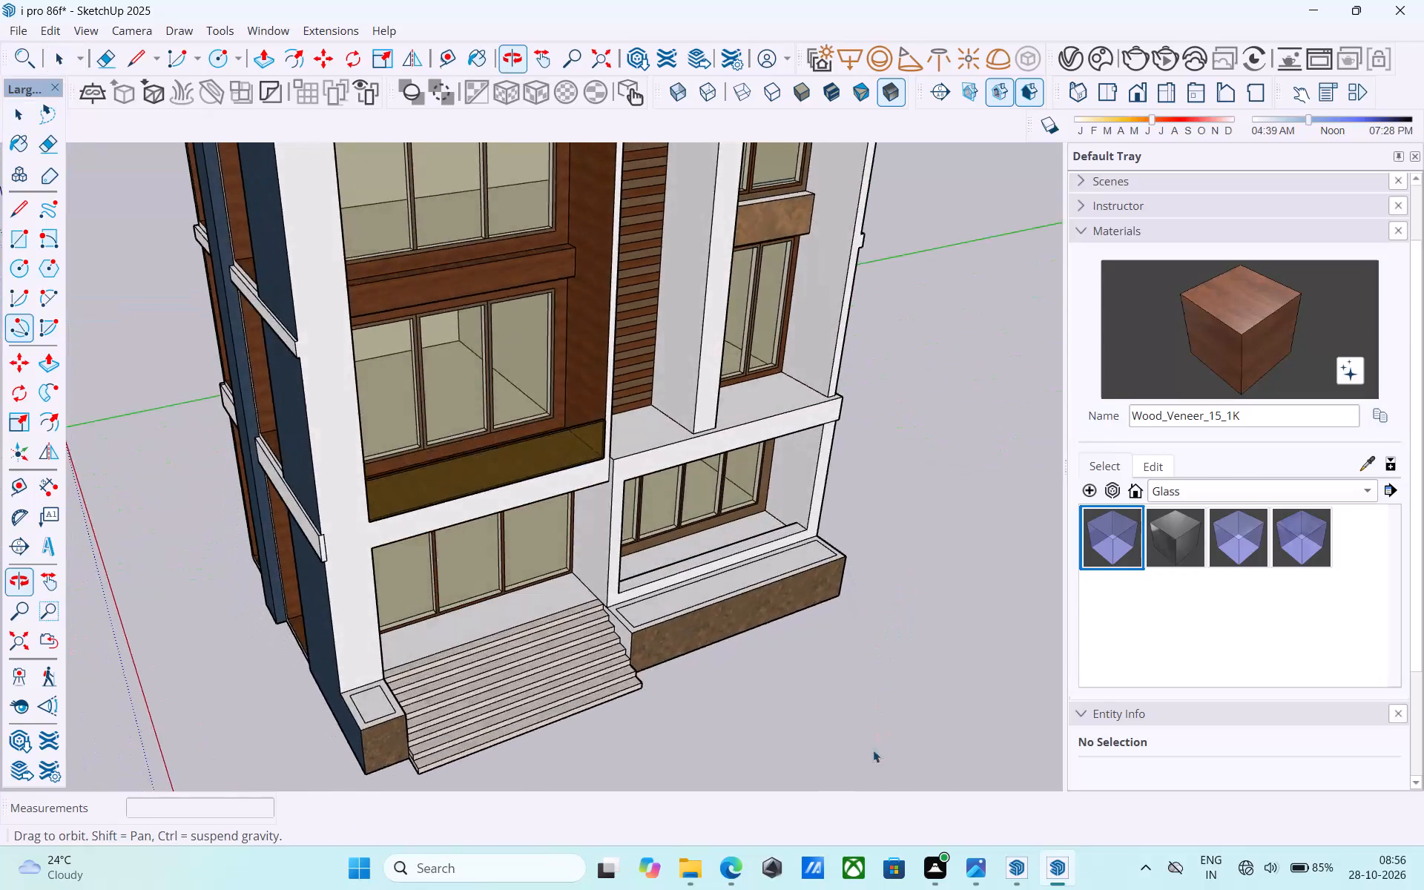
Push the inset top face of the long plinth below the ground-floor front window down 6".
scroll(665, 593, "up", 7)
left_click(699, 602)
scroll(698, 603, "up", 8)
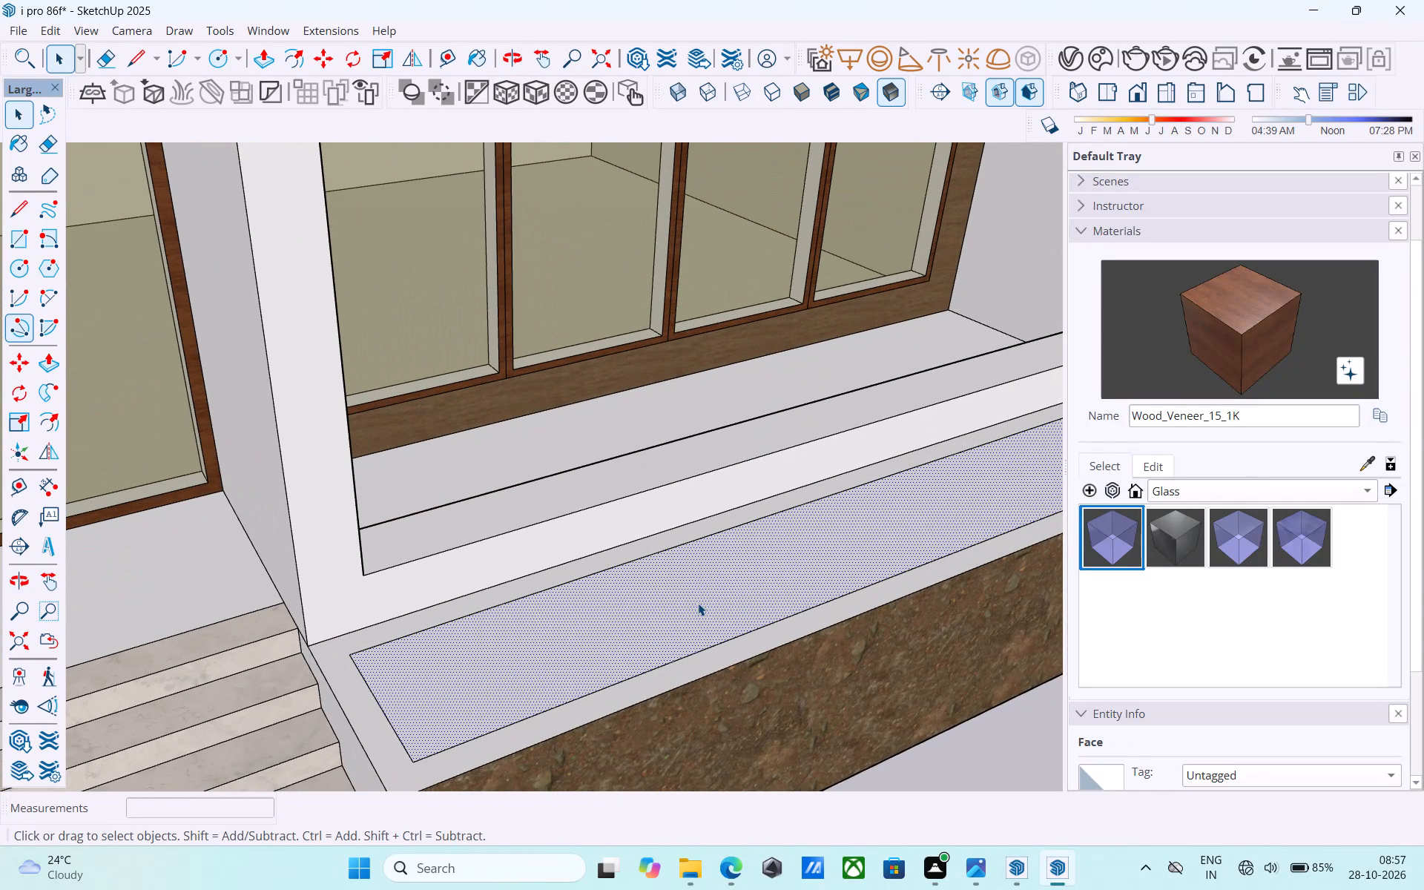
key("p")
left_click(698, 603)
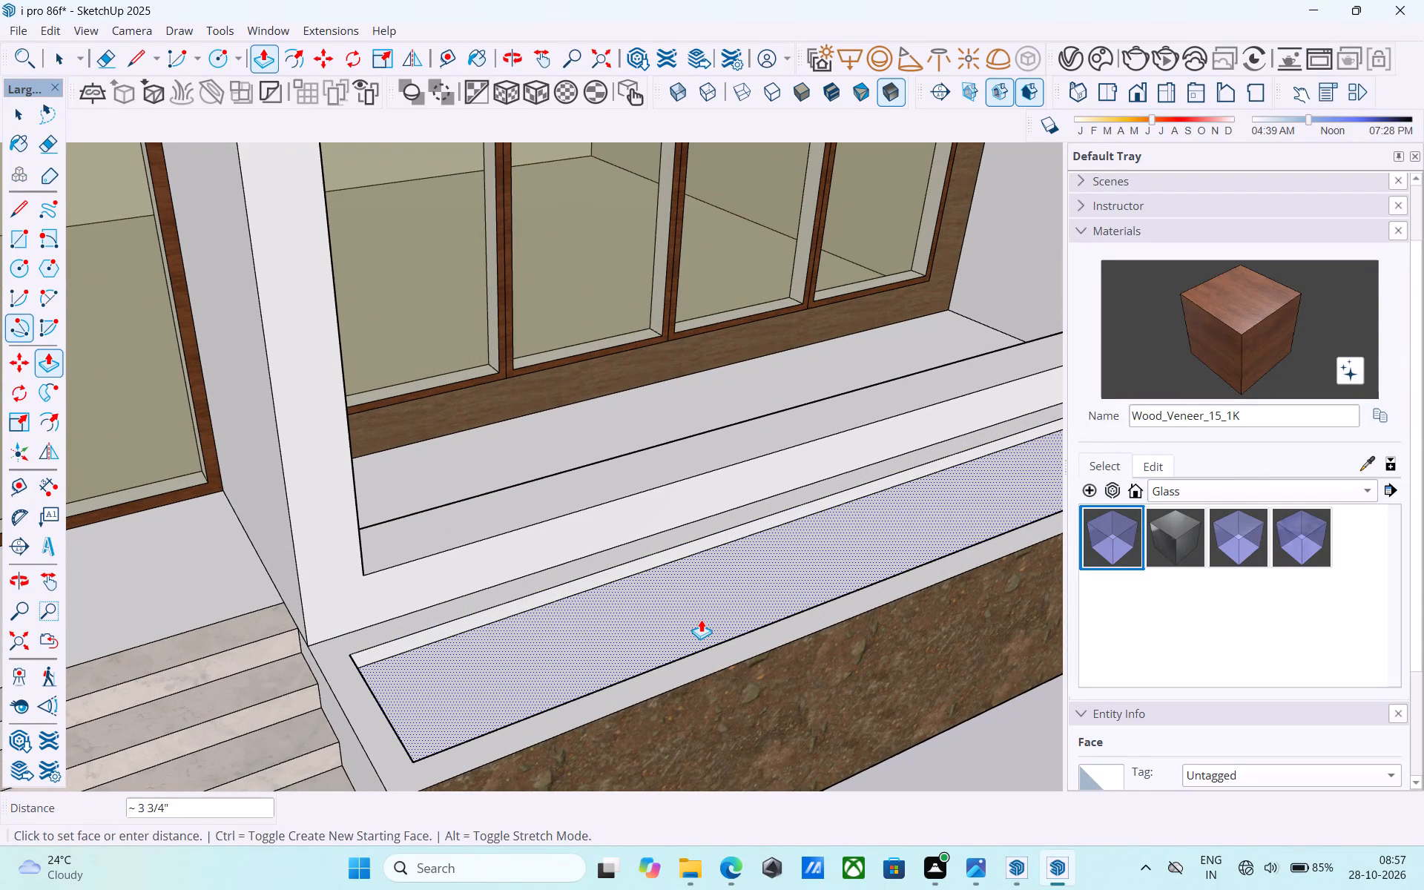
type("6\"")
key("Return")
scroll(744, 604, "down", 10)
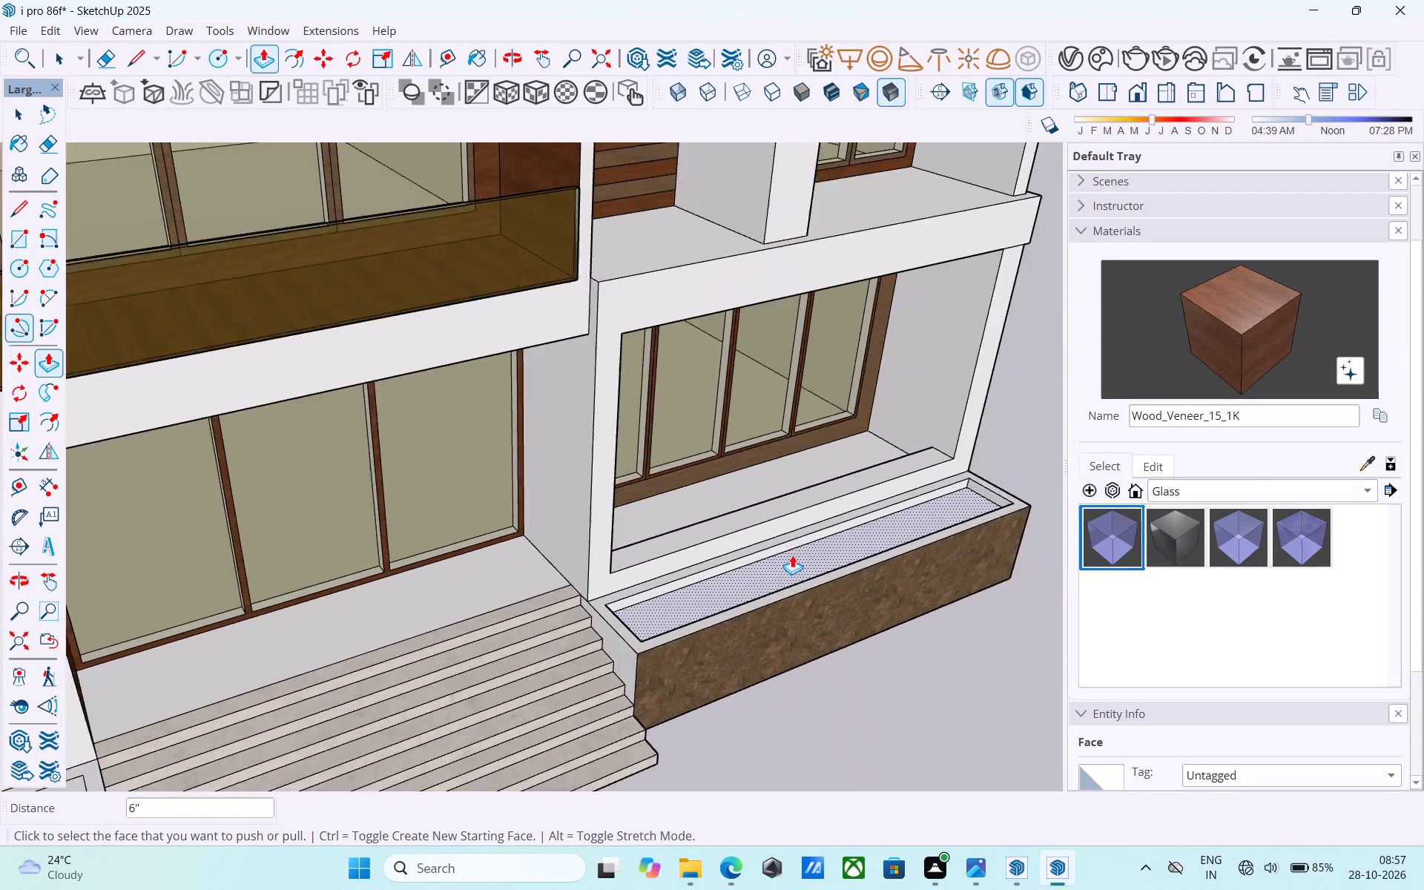
Recess the inset top face of the small plinth block beside the entrance stairs by the same 6".
middle_click_drag(793, 556, 930, 406, "shift")
scroll(930, 409, "down", 1)
scroll(446, 501, "up", 5)
double_click(340, 618)
scroll(353, 581, "down", 3)
middle_click_drag(378, 586, 384, 587)
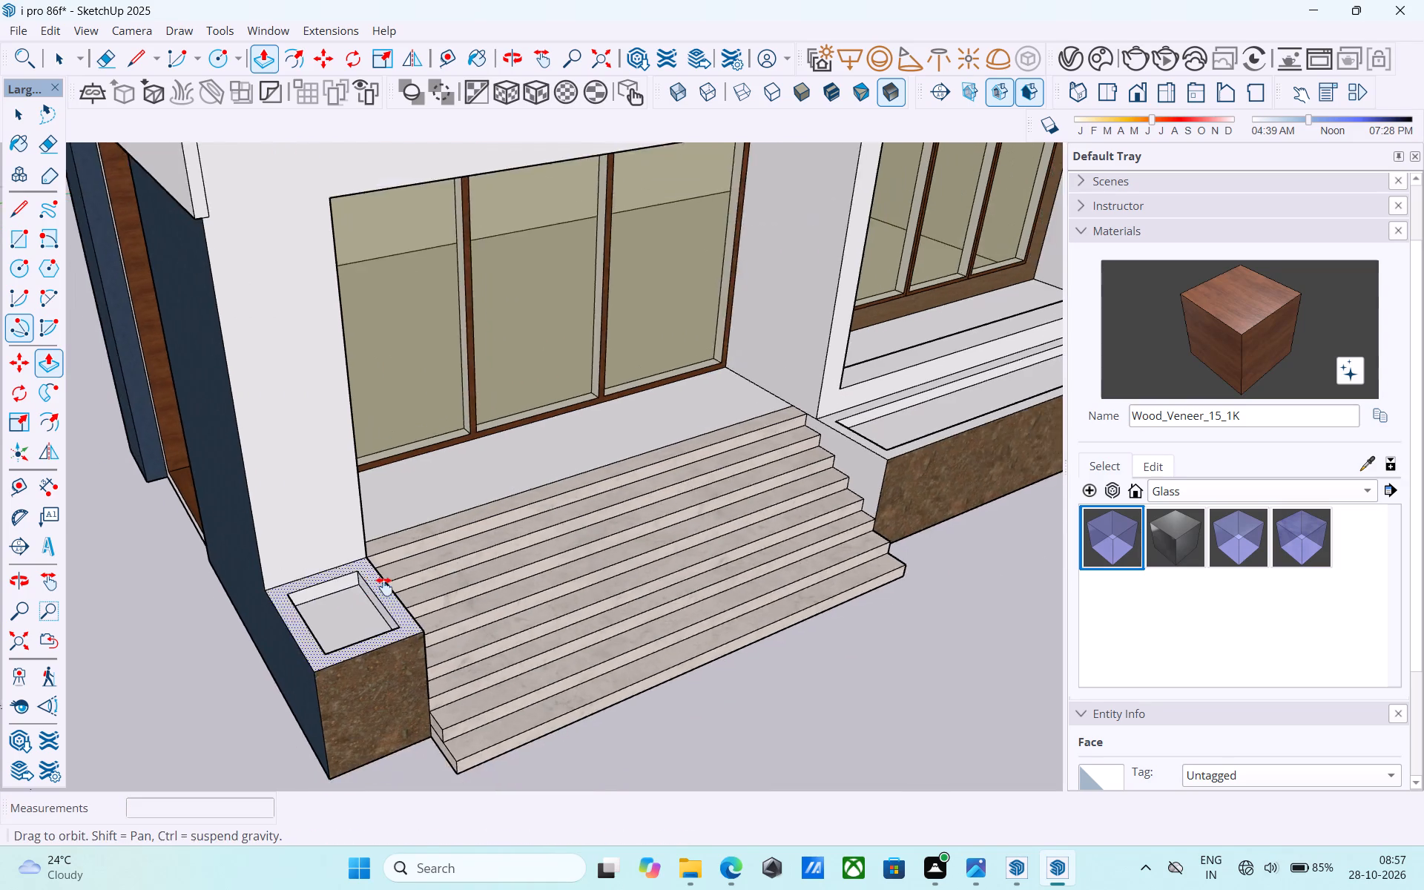
middle_click_drag(384, 587, 290, 548)
Save the model with both plinth tops recessed.
key("space")
scroll(395, 539, "down", 4)
middle_click_drag(397, 538, 398, 562)
key("ctrl+s")
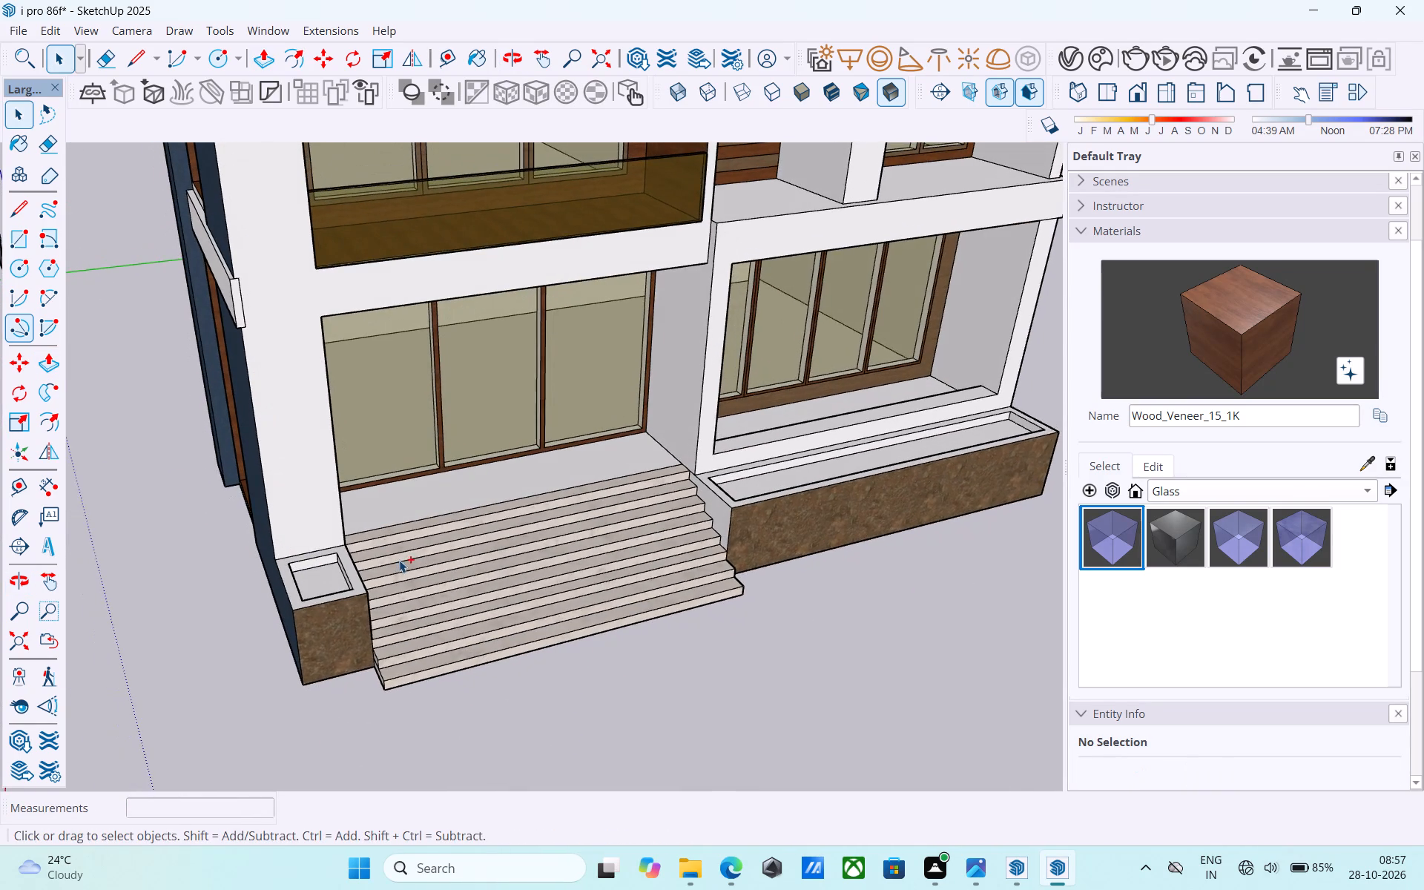
Import the Group_1 (1) ornamental grass model from Downloads and place it on the ground in front of the building.
scroll(415, 551, "down", 5)
middle_click_drag(462, 597, 296, 408)
scroll(296, 408, "up", 1)
scroll(387, 395, "down", 2)
middle_click_drag(413, 428, 441, 542, "shift")
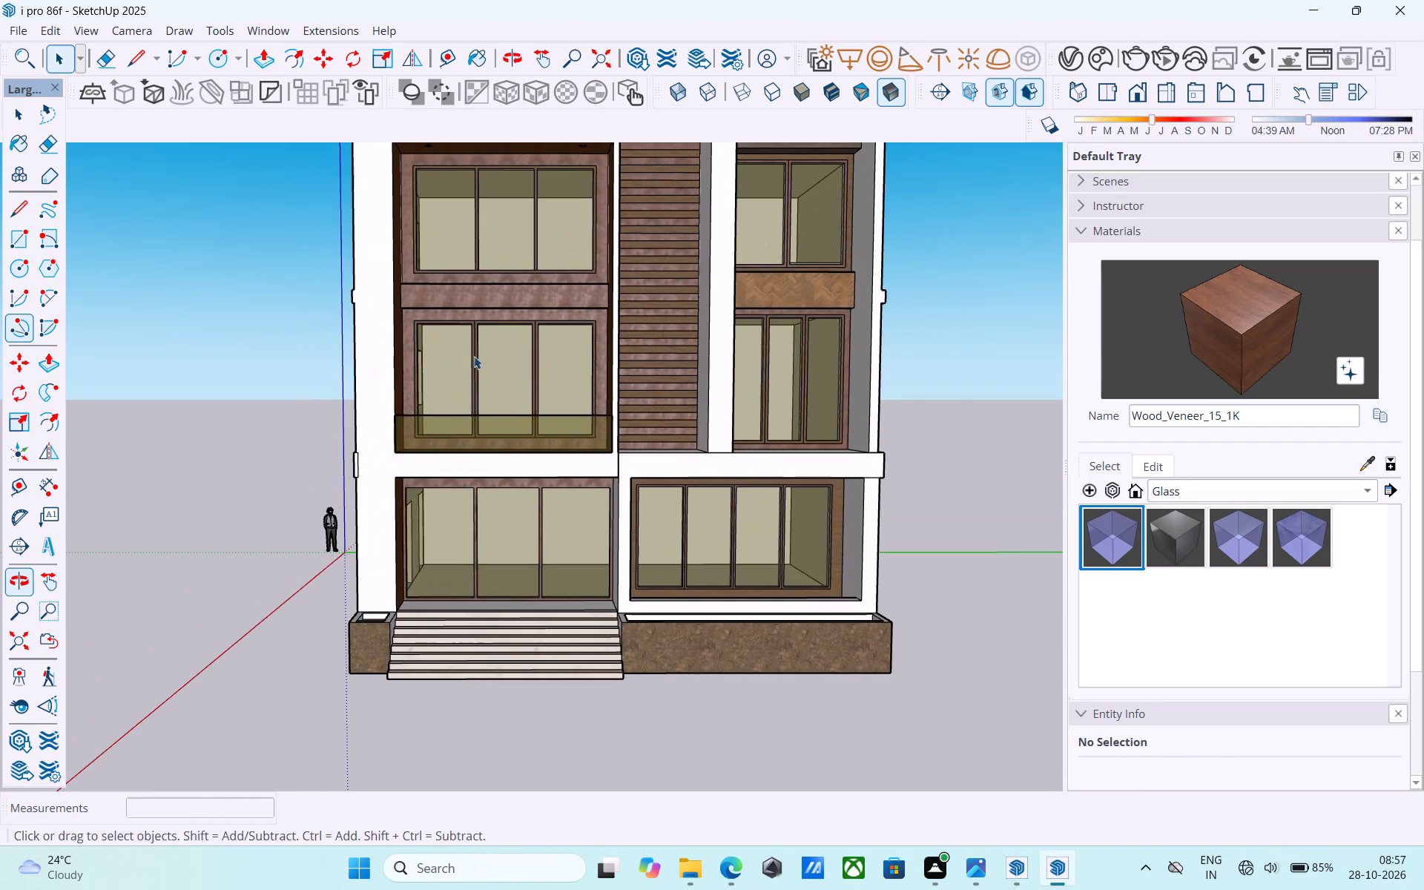
left_click(11, 37)
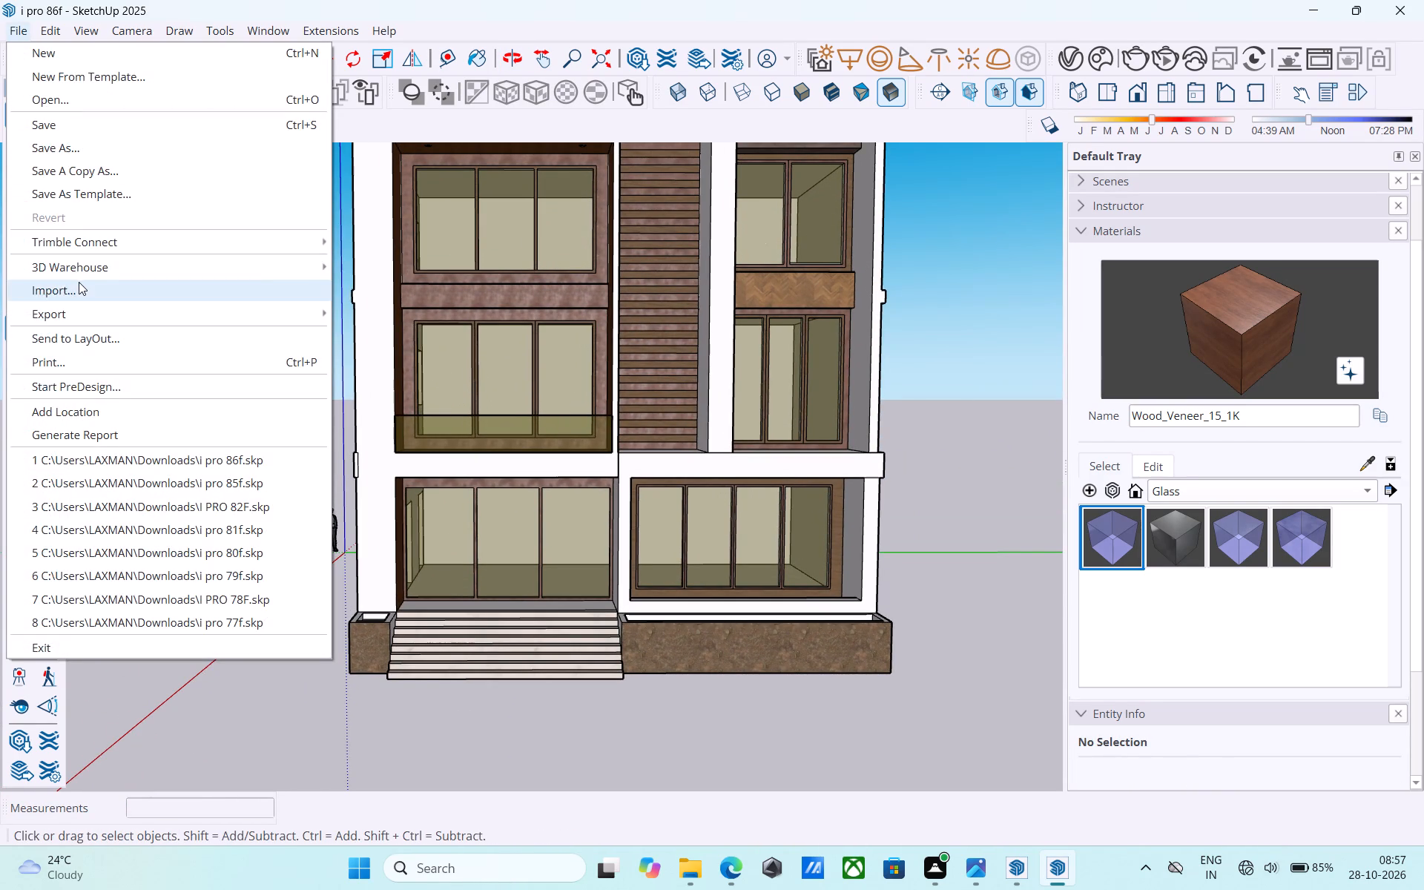
left_click(79, 282)
scroll(416, 381, "down", 9)
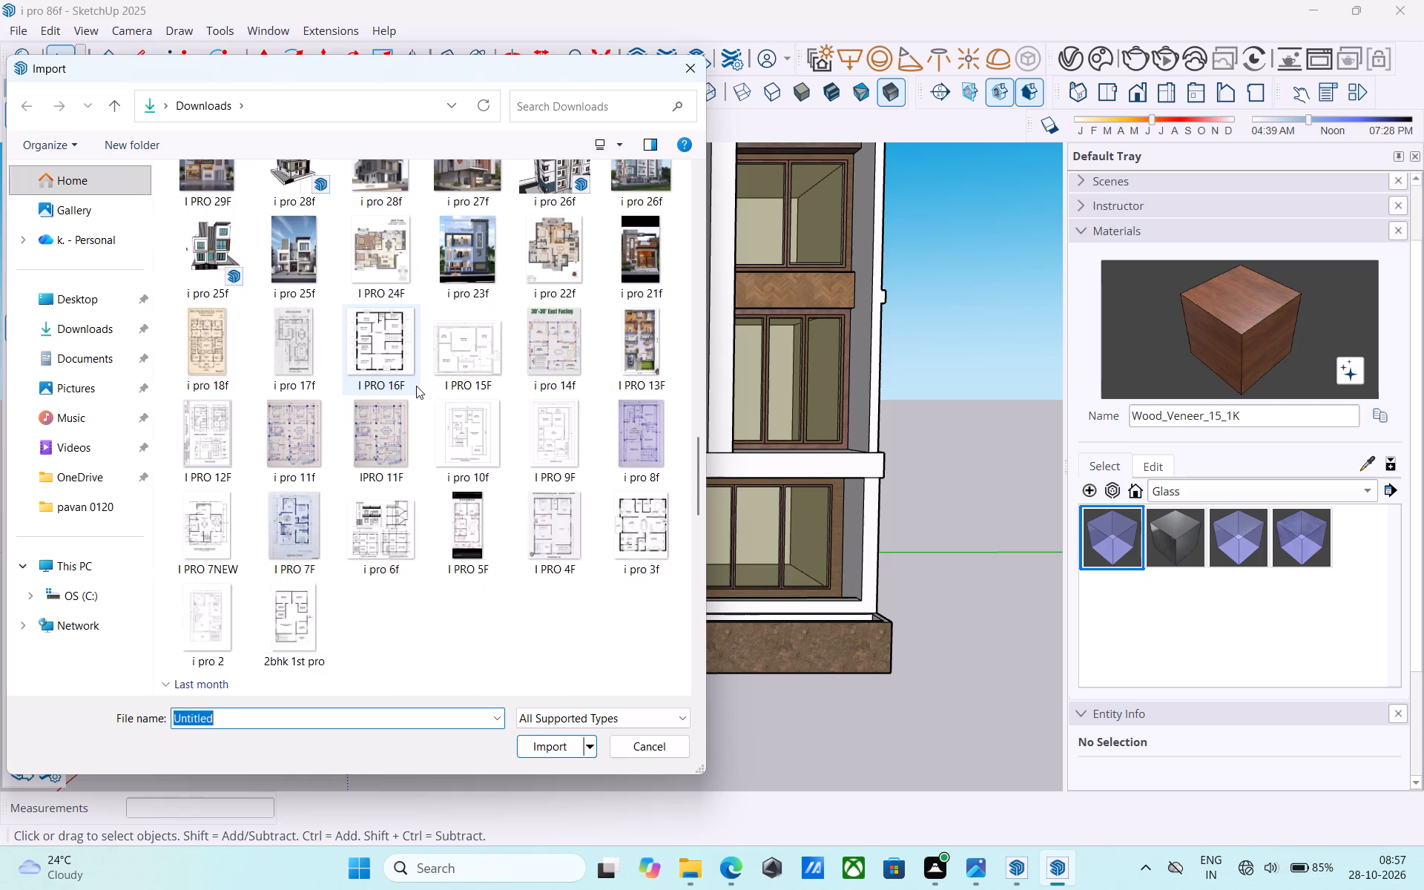
scroll(416, 386, "down", 1)
scroll(416, 386, "up", 4)
scroll(416, 386, "down", 7)
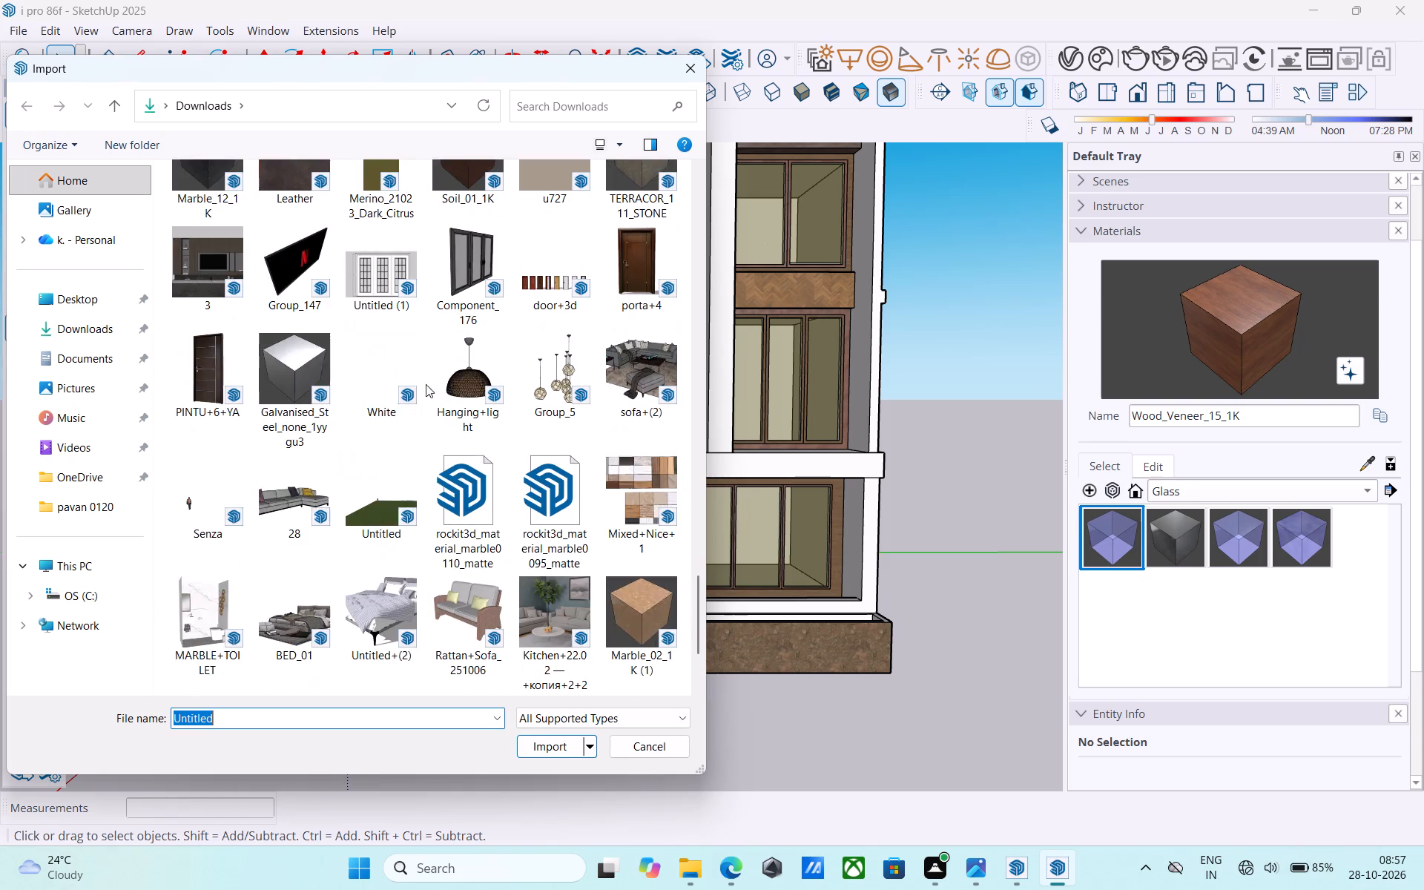
scroll(495, 311, "up", 1)
left_click(547, 198)
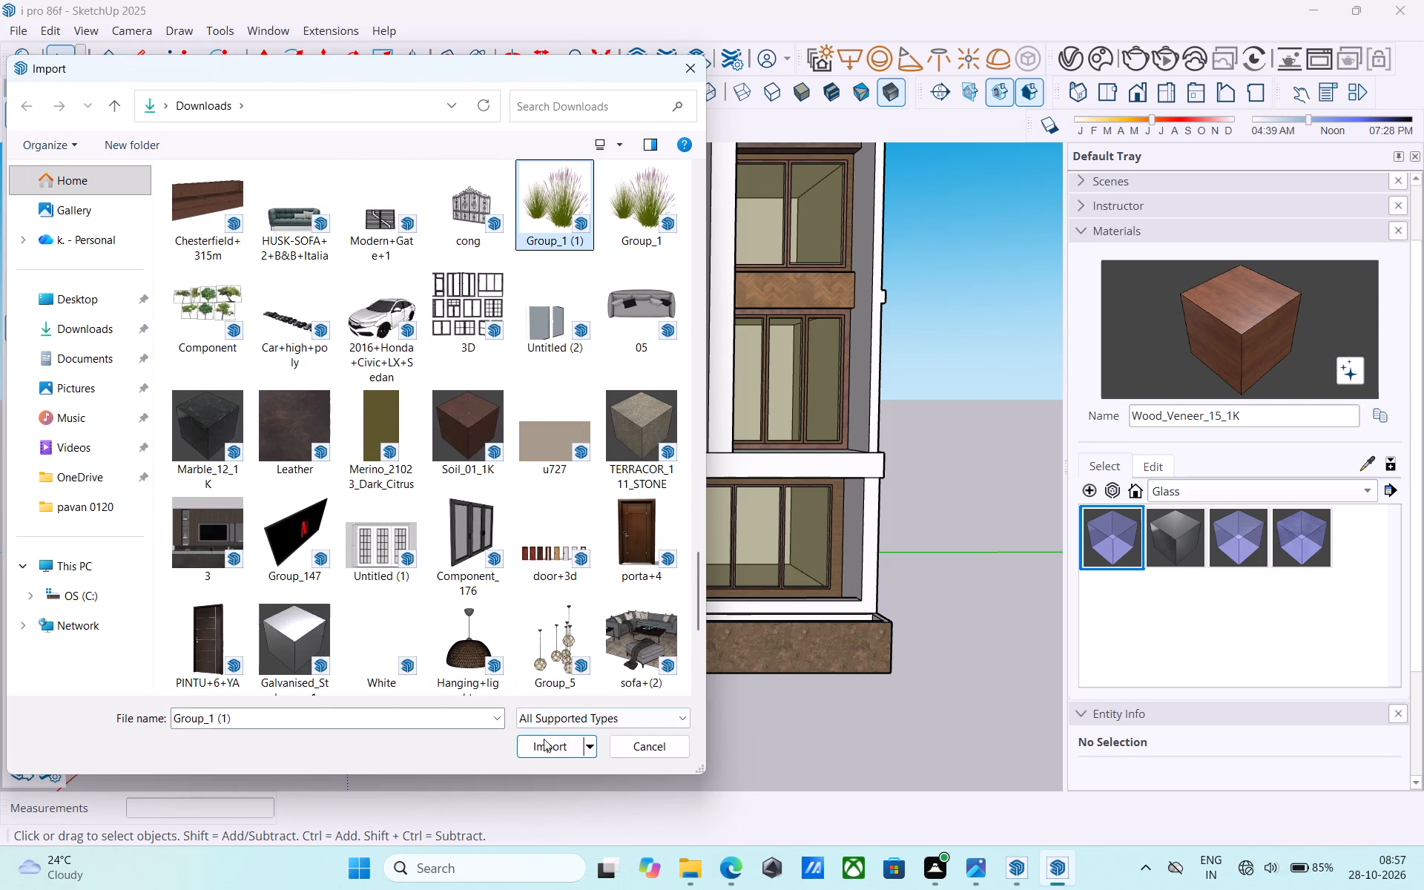
left_click(548, 751)
scroll(515, 609, "down", 4)
middle_click_drag(501, 590, 662, 766)
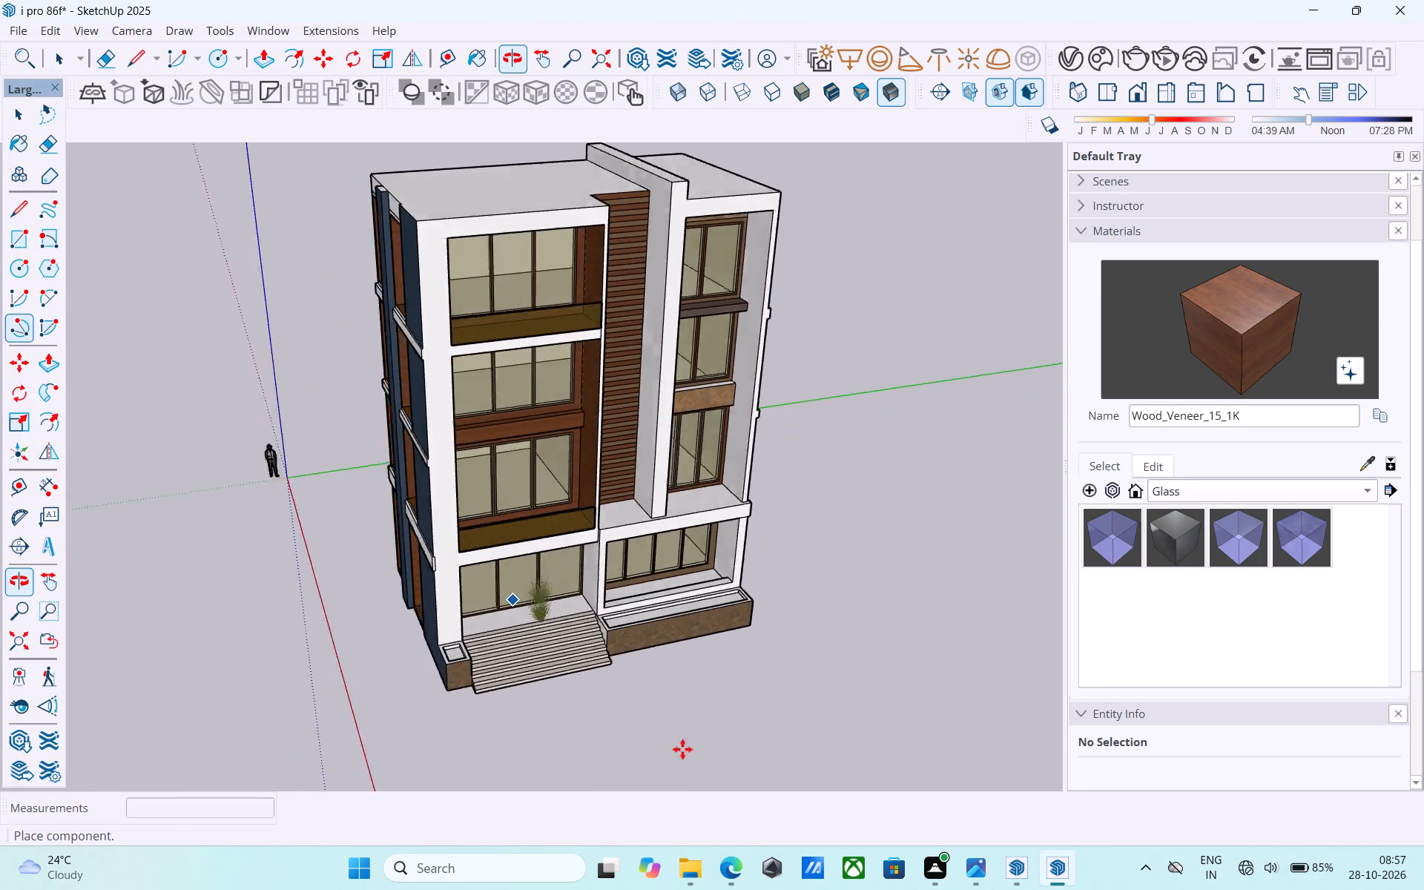
scroll(692, 721, "up", 4)
left_click(679, 668)
Explode the imported grass component into its separate plants and clear the selection.
scroll(704, 673, "up", 5)
key("space")
left_click(711, 670)
right_click(711, 670)
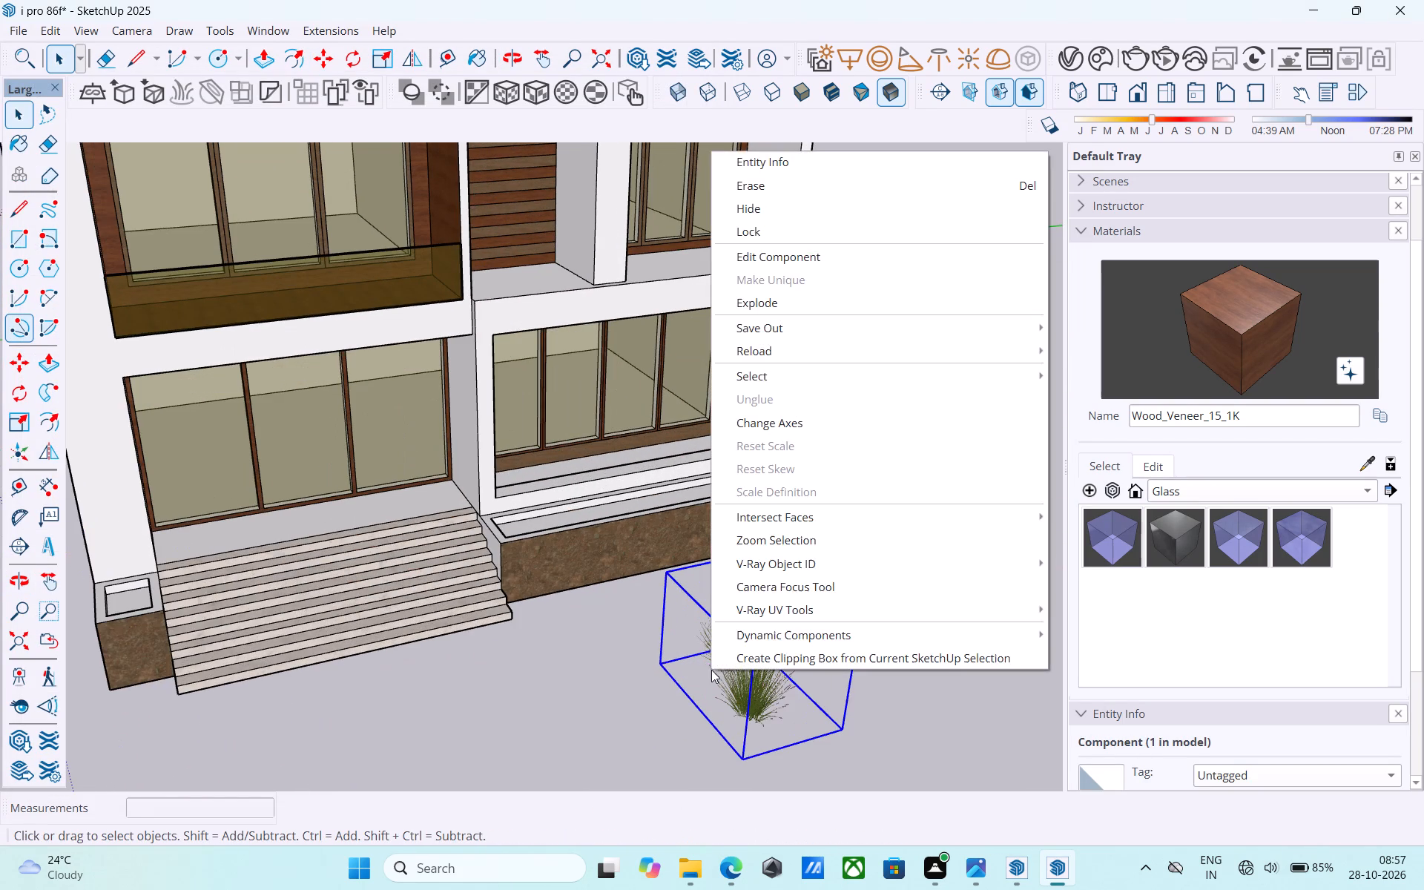
left_click(729, 309)
middle_click_drag(788, 631, 571, 579)
left_click(704, 624)
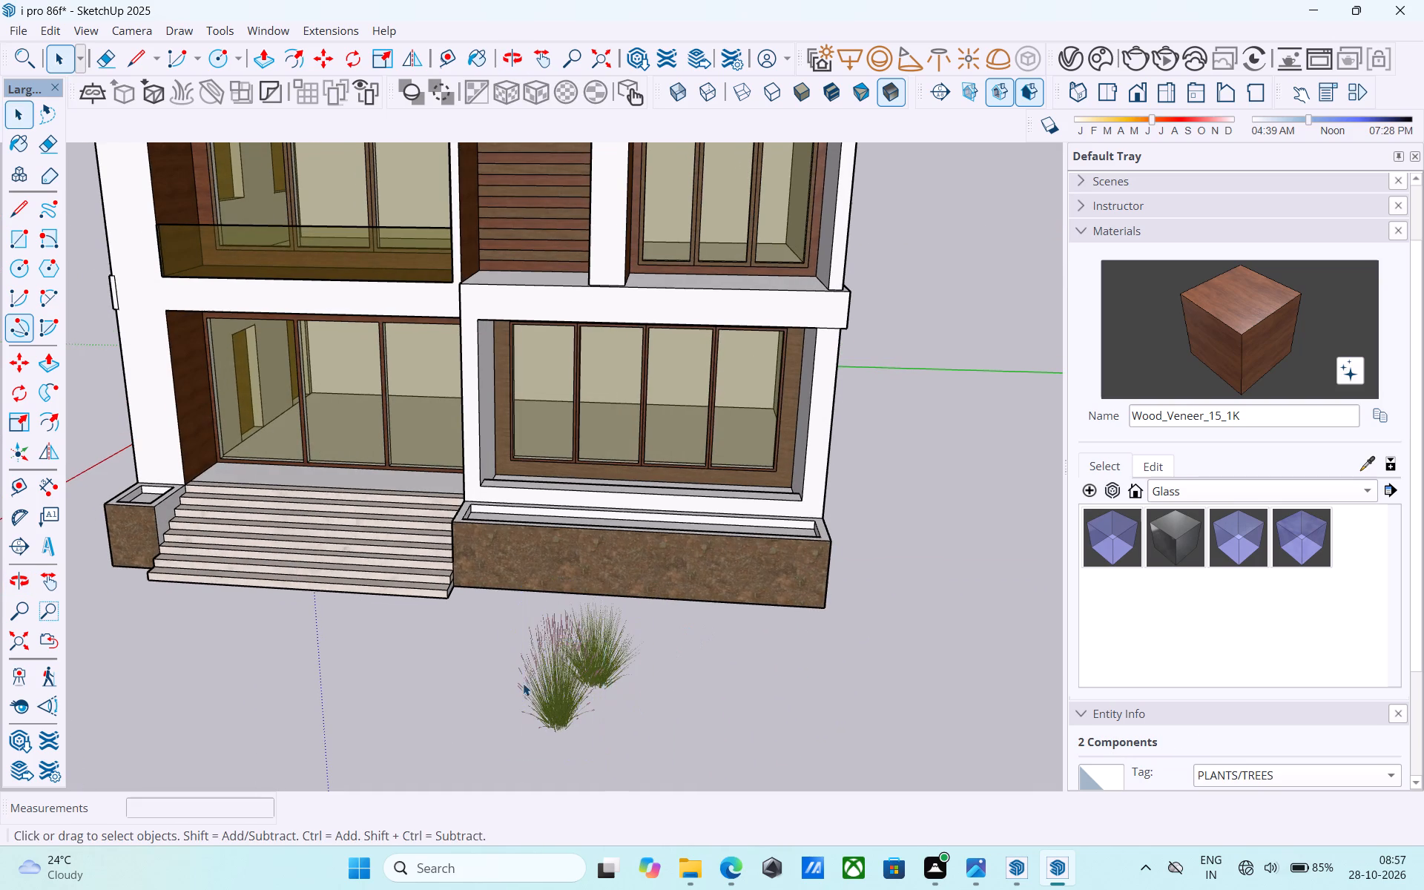
Narrow the flowering grass plant along the red and green axes, with successive red scales of about 0.70, 0.73 and 0.84.
left_click(523, 683)
key("s")
scroll(551, 685, "up", 4)
left_click(562, 708)
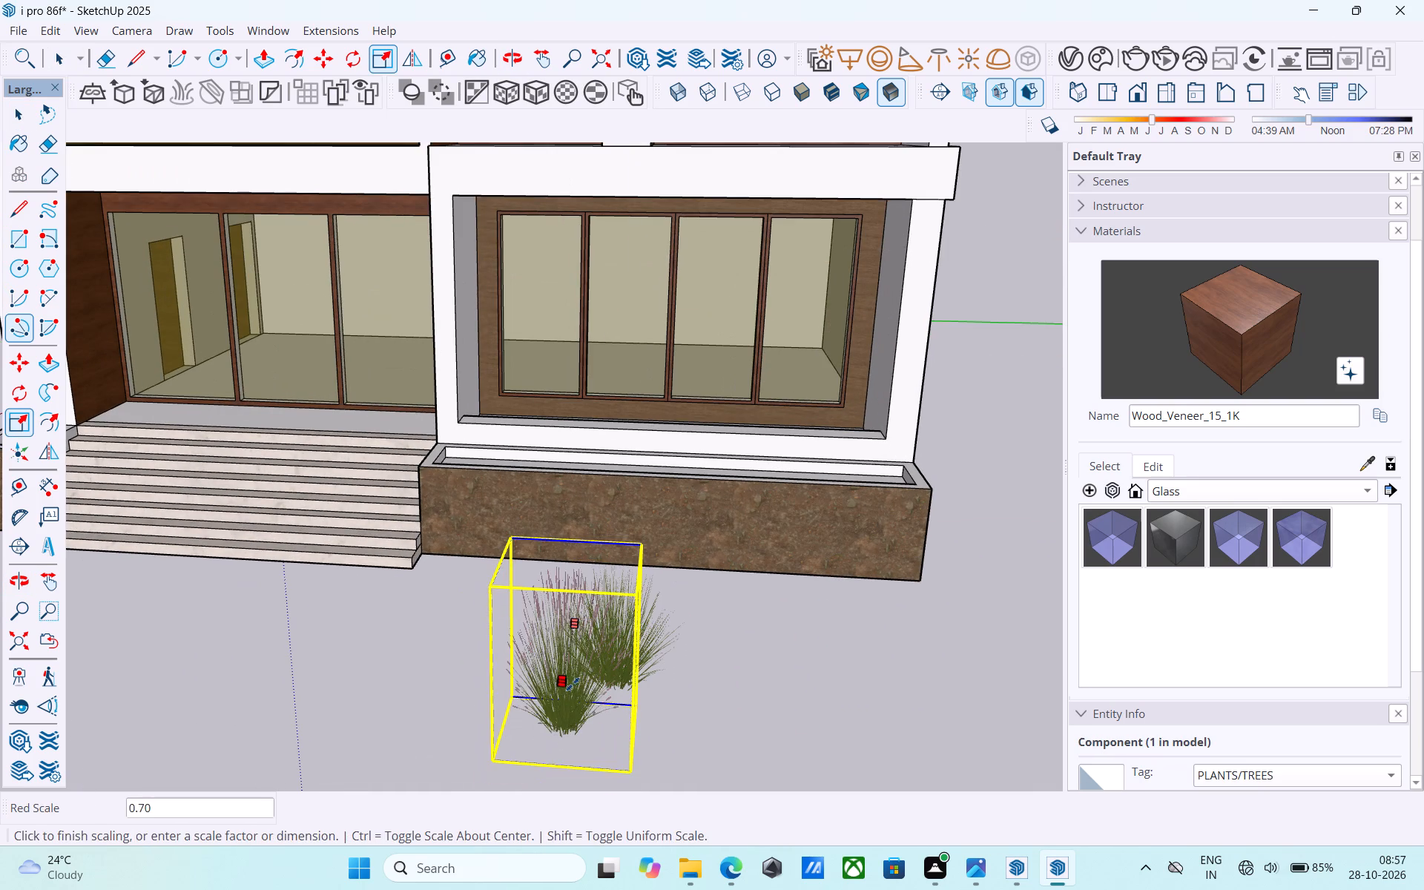
left_click(573, 684)
middle_click_drag(632, 673, 469, 658)
left_click(378, 626)
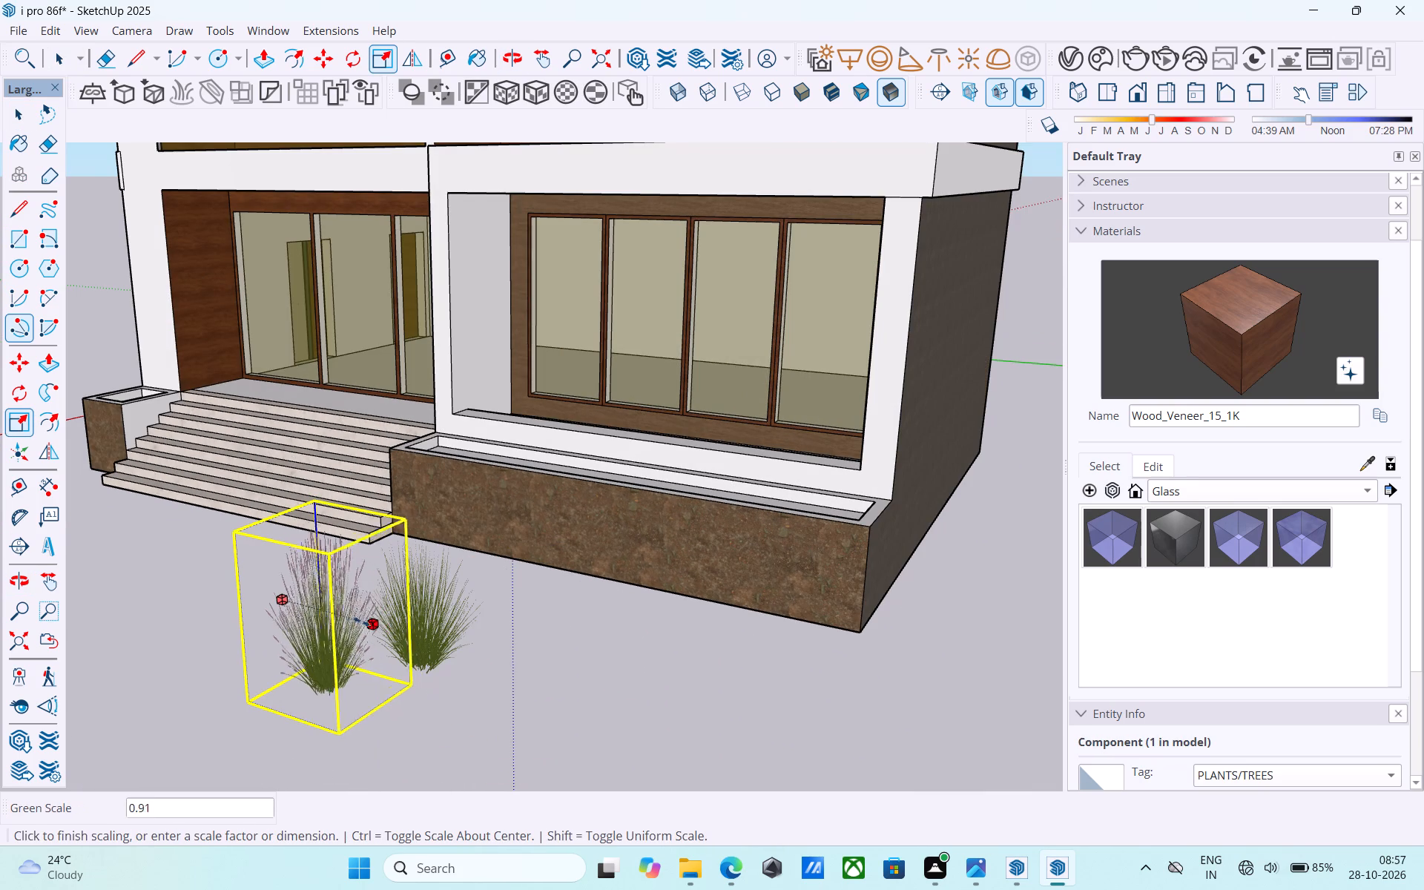
left_click(330, 610)
scroll(298, 619, "up", 4)
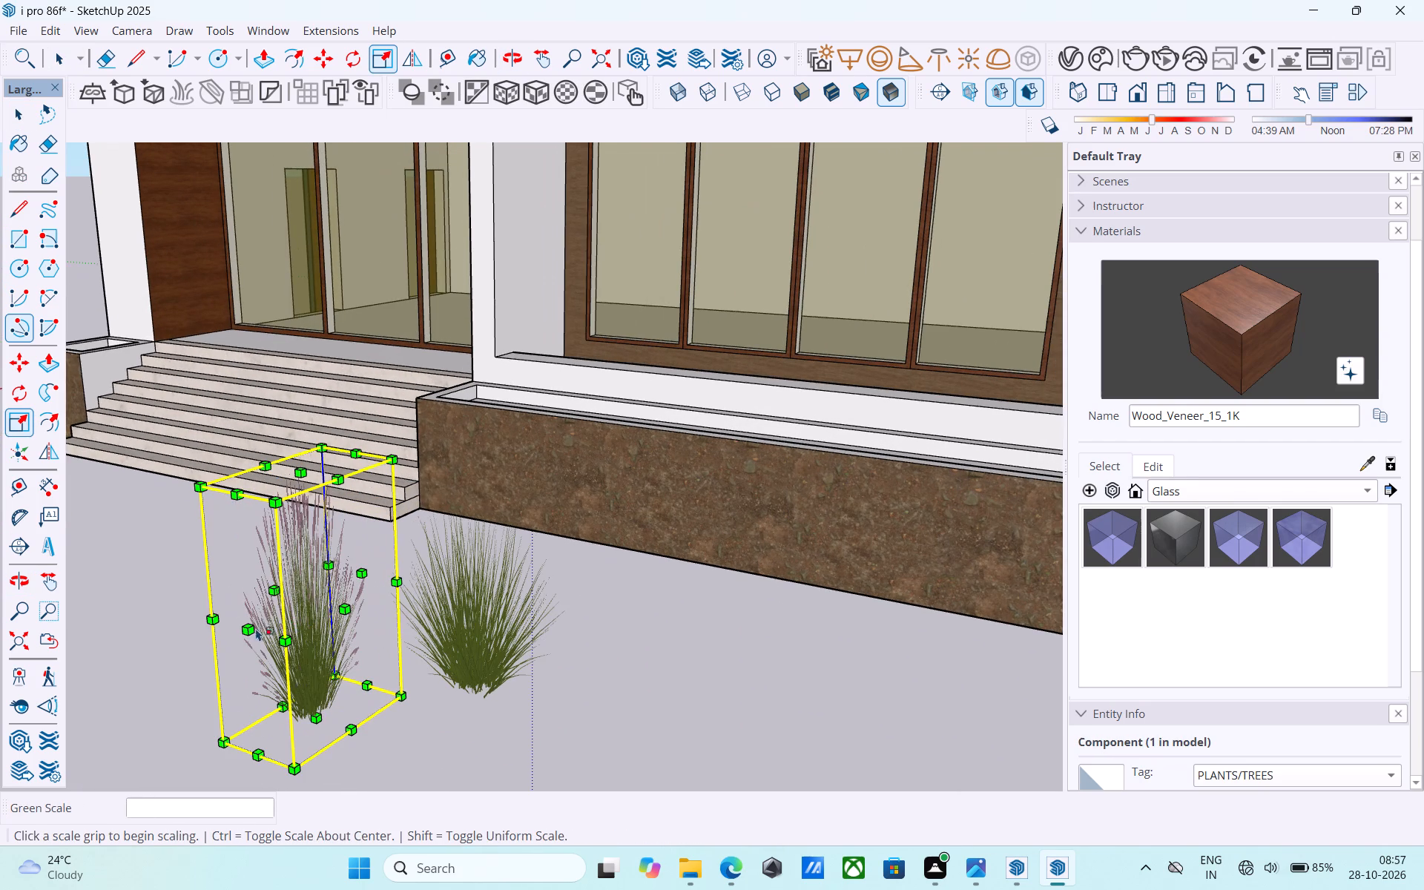
left_click(251, 627)
left_click(282, 615)
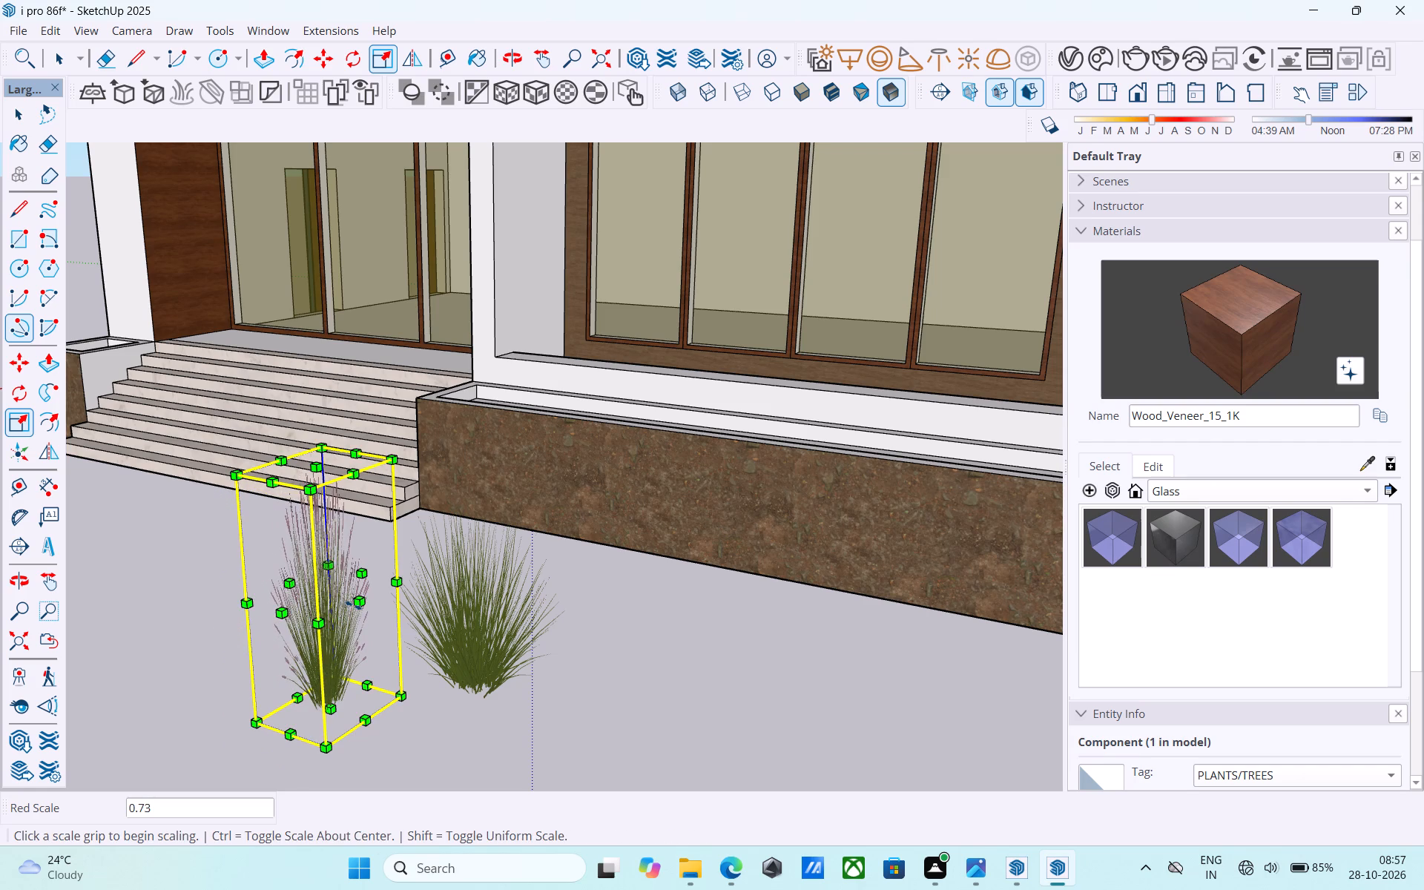
left_click(353, 605)
left_click(343, 607)
left_click(280, 609)
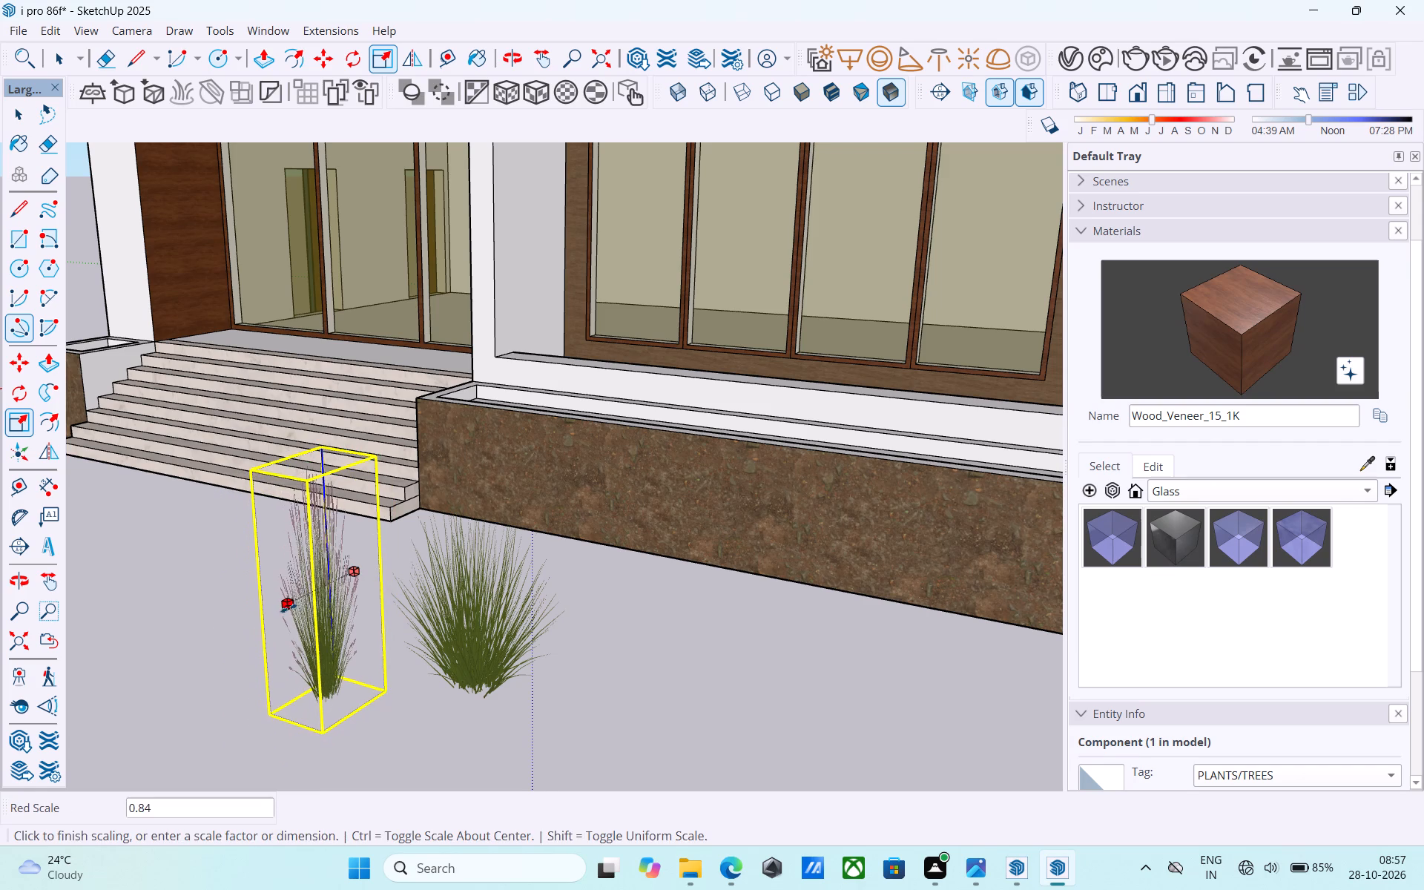
left_click(289, 608)
Scale the flowering grass plant down slightly in height along the blue axis and deselect it.
middle_click_drag(323, 608, 417, 634)
left_click(472, 521)
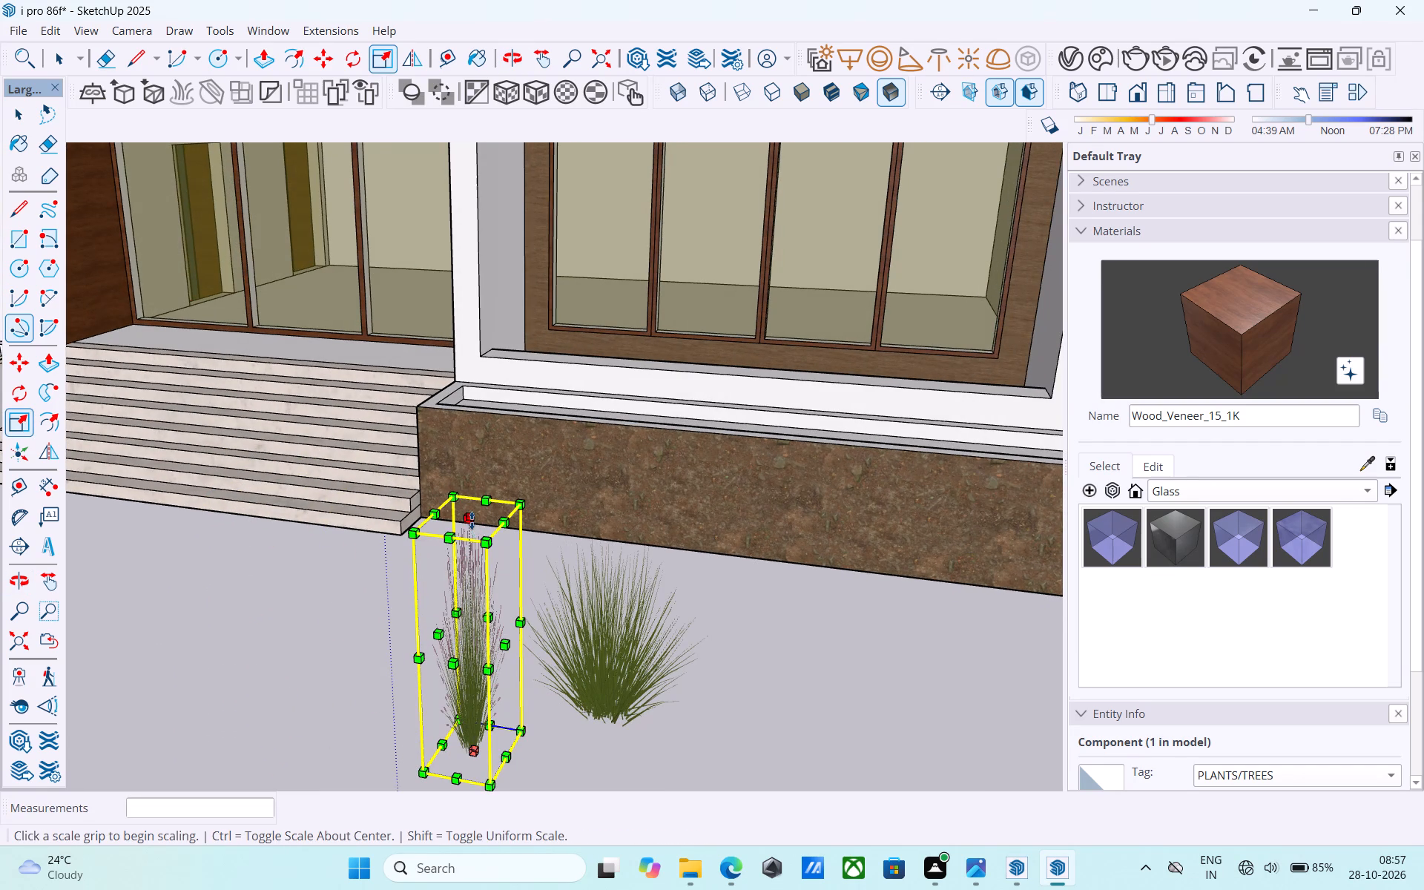
left_click(471, 534)
left_click(468, 533)
left_click(470, 548)
scroll(473, 593, "down", 5)
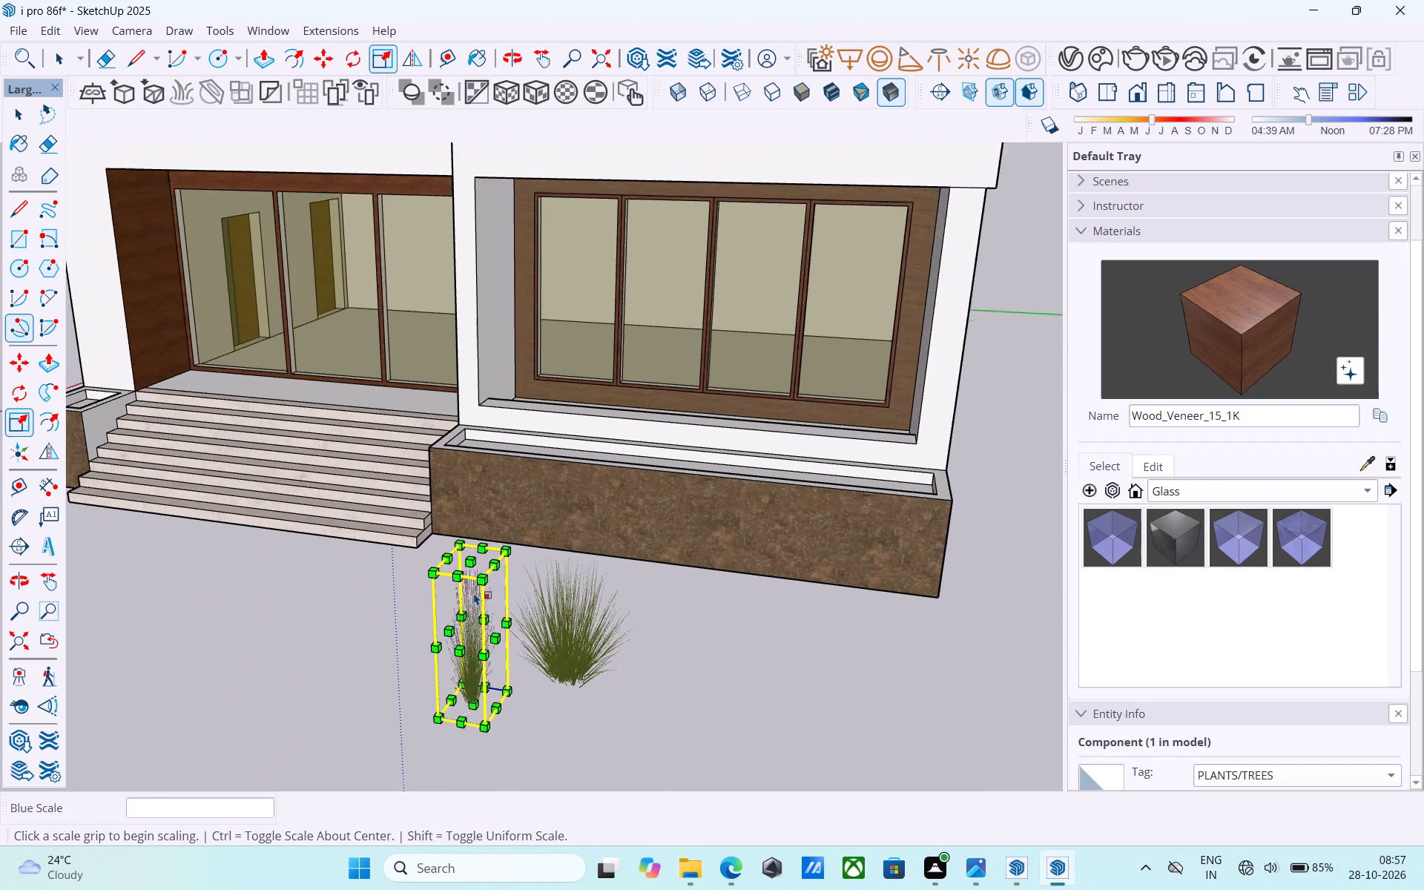
key("space")
left_click(648, 610)
Copy the flowering grass plant into the long planter's end beside the stairs and place four more copies along its front inner edge.
middle_click_drag(475, 633, 495, 650)
left_click(492, 653)
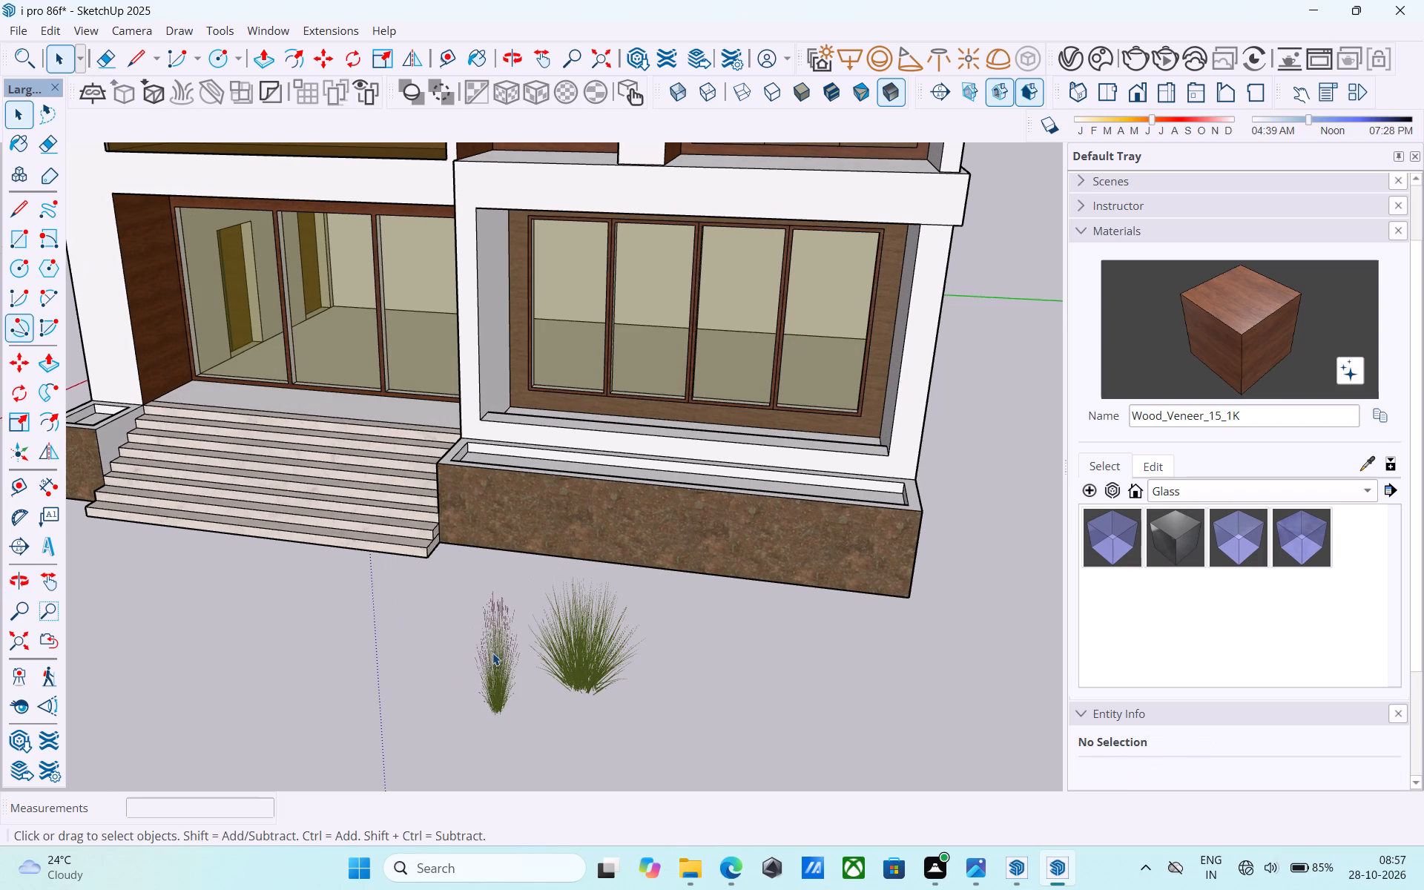
key("m")
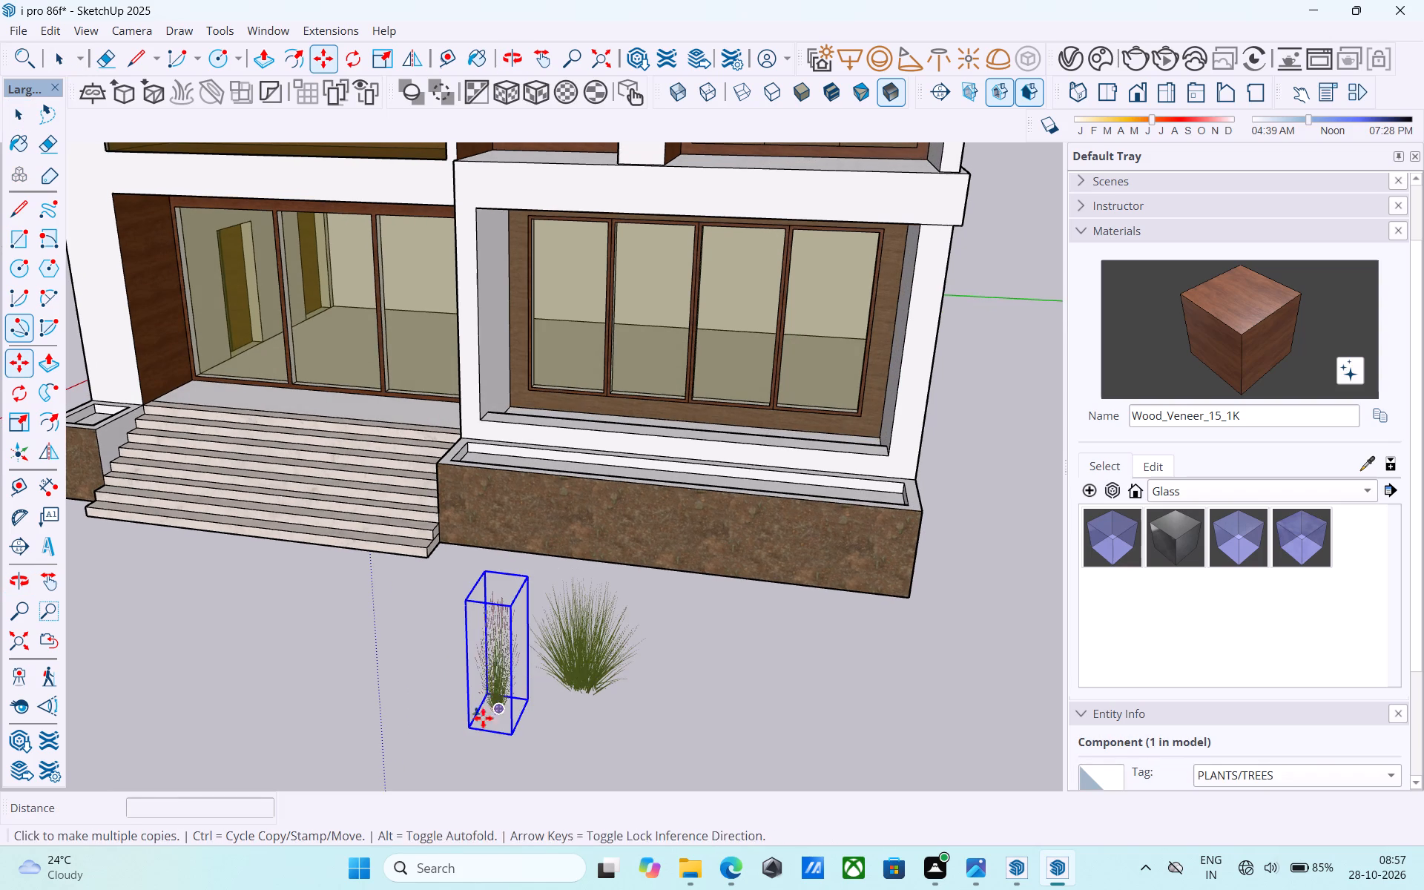
left_click(472, 726)
middle_click_drag(464, 472, 496, 740)
scroll(490, 596, "up", 7)
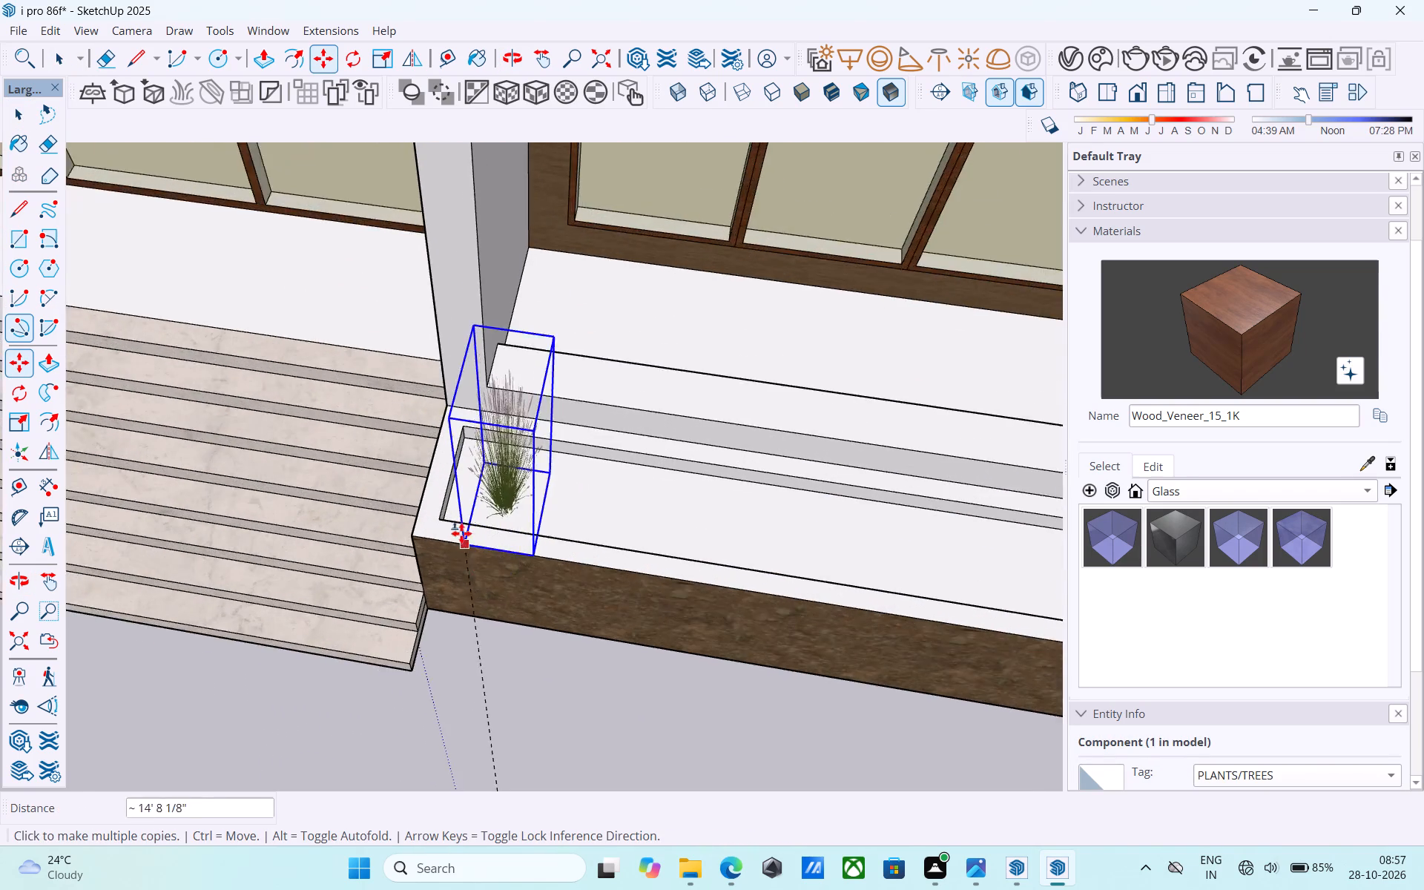
scroll(461, 533, "up", 5)
left_click(436, 517)
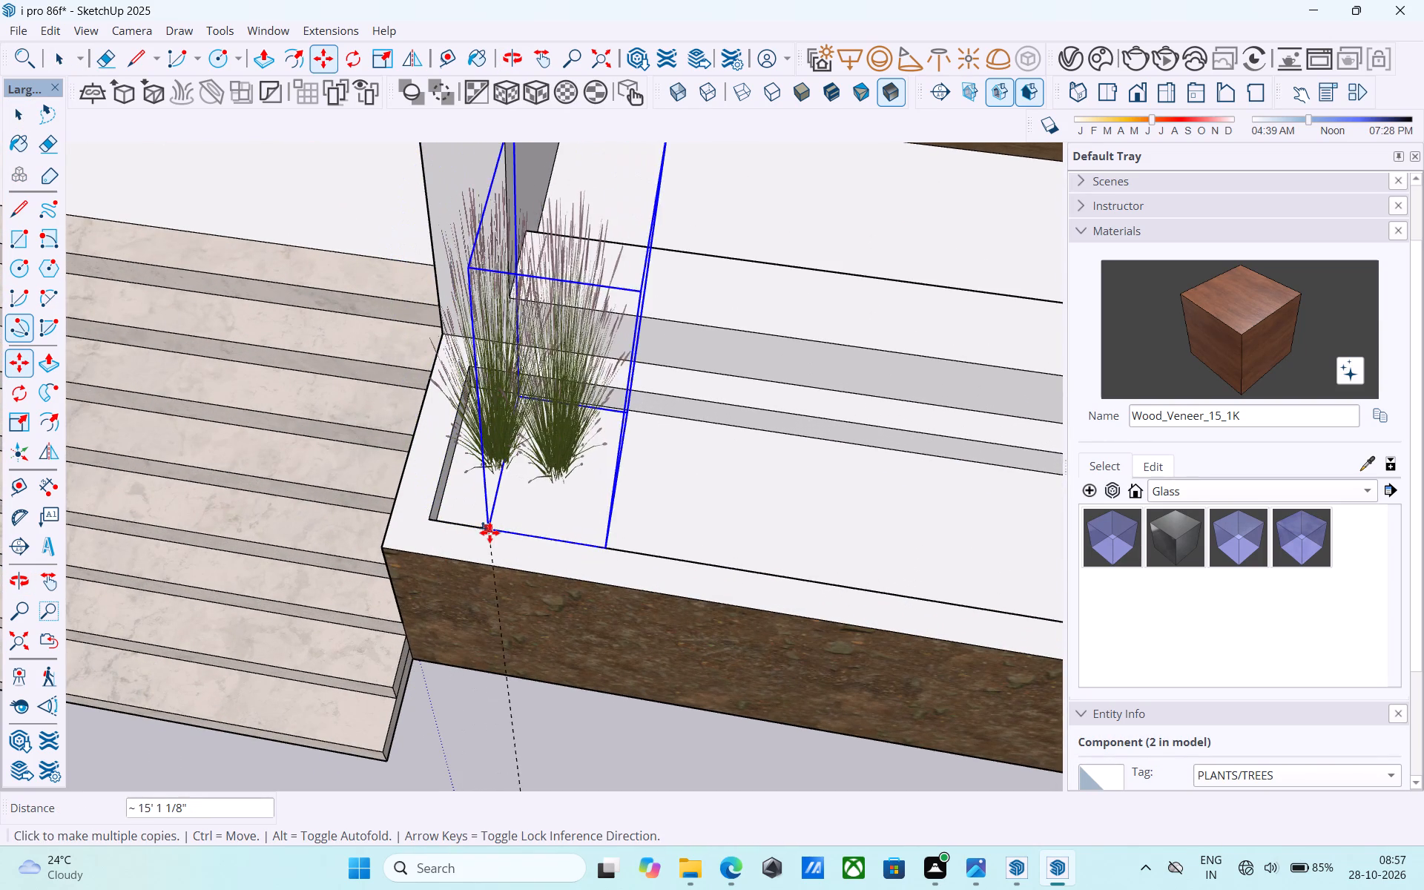
left_click(490, 533)
left_click(547, 547)
middle_click_drag(561, 553, 478, 530)
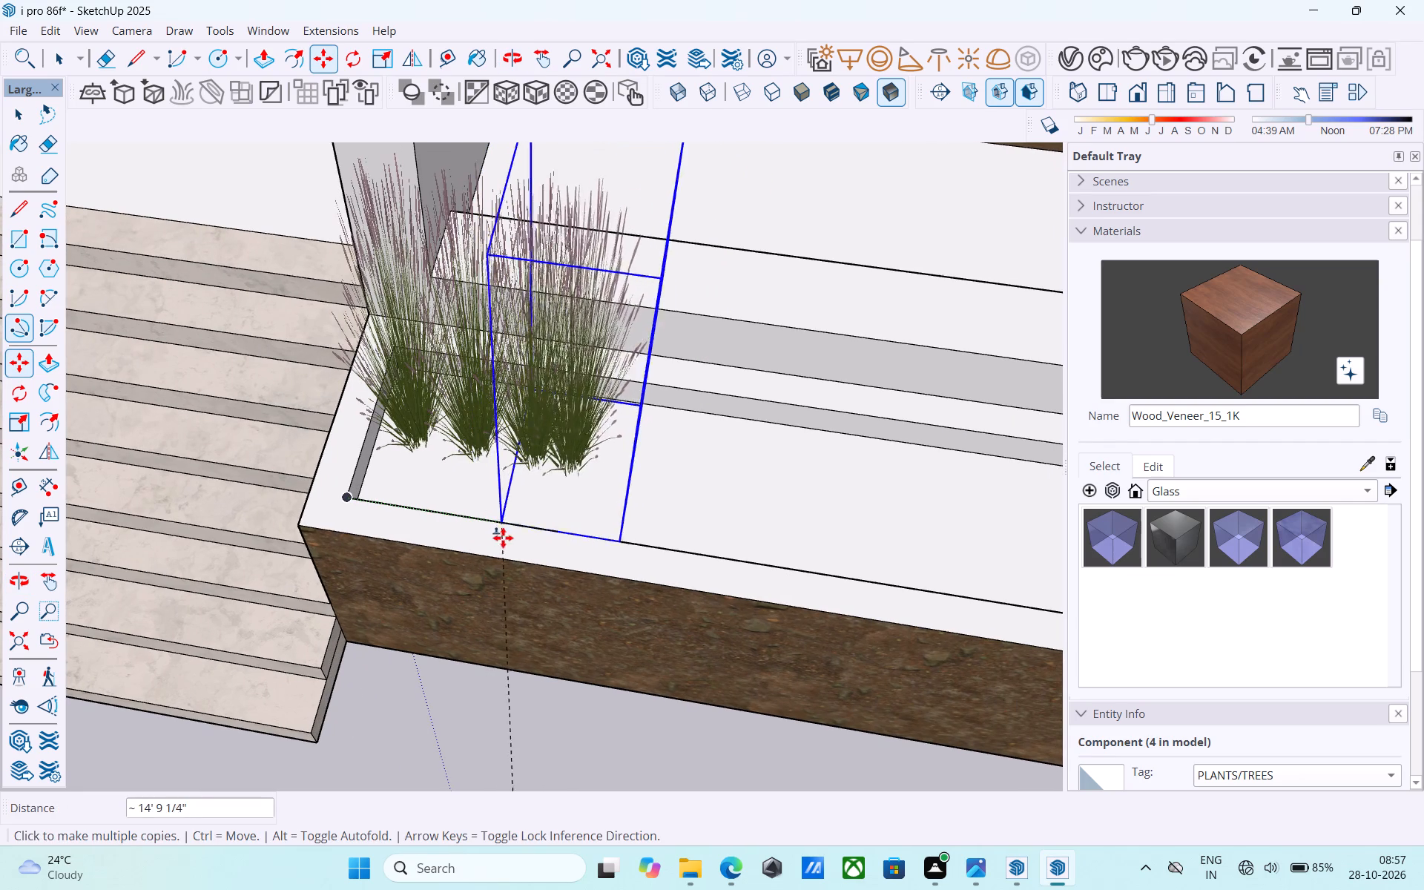
left_click(524, 533)
left_click(594, 554)
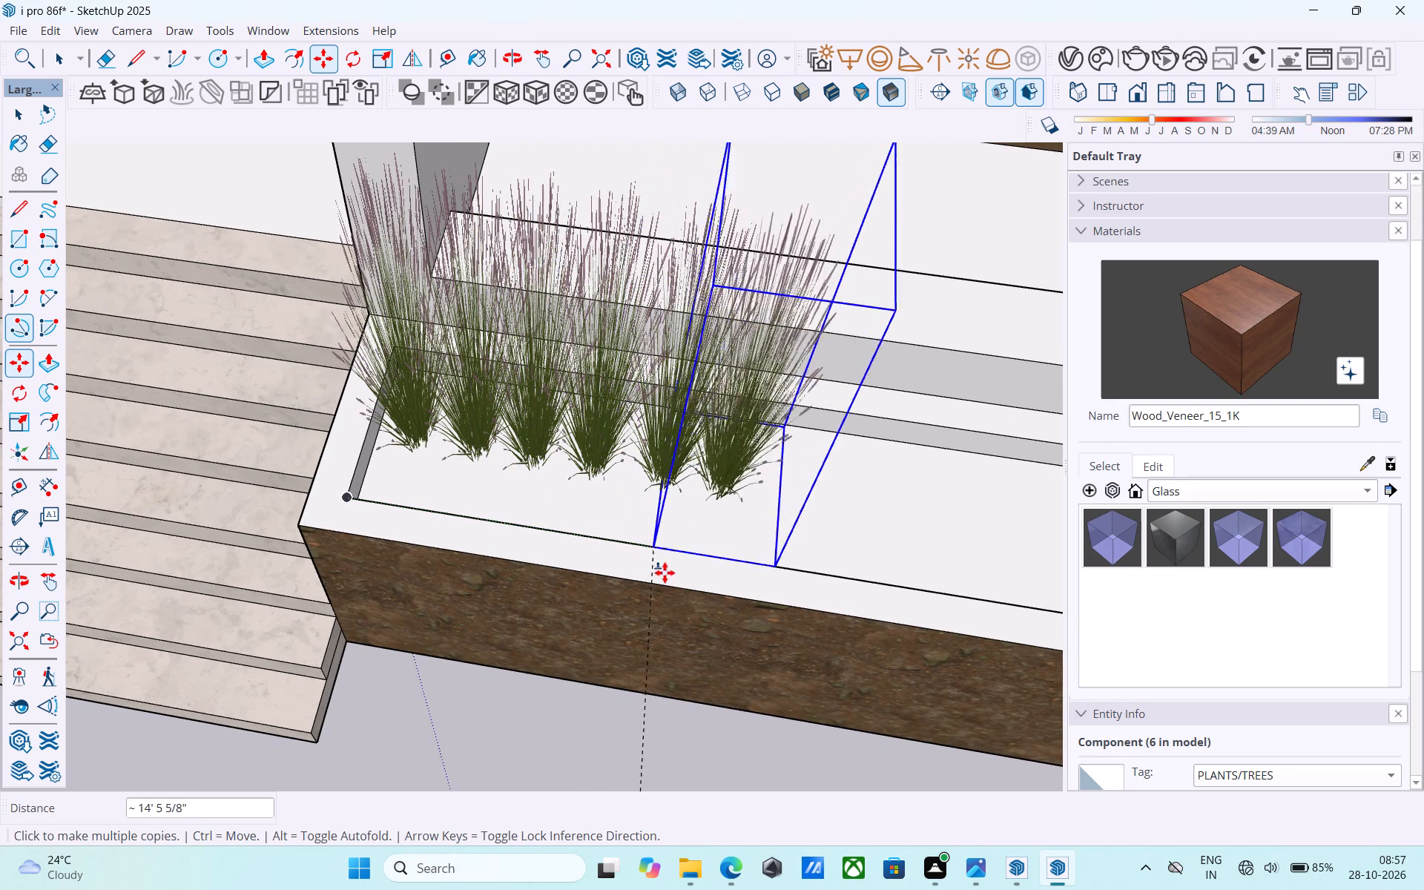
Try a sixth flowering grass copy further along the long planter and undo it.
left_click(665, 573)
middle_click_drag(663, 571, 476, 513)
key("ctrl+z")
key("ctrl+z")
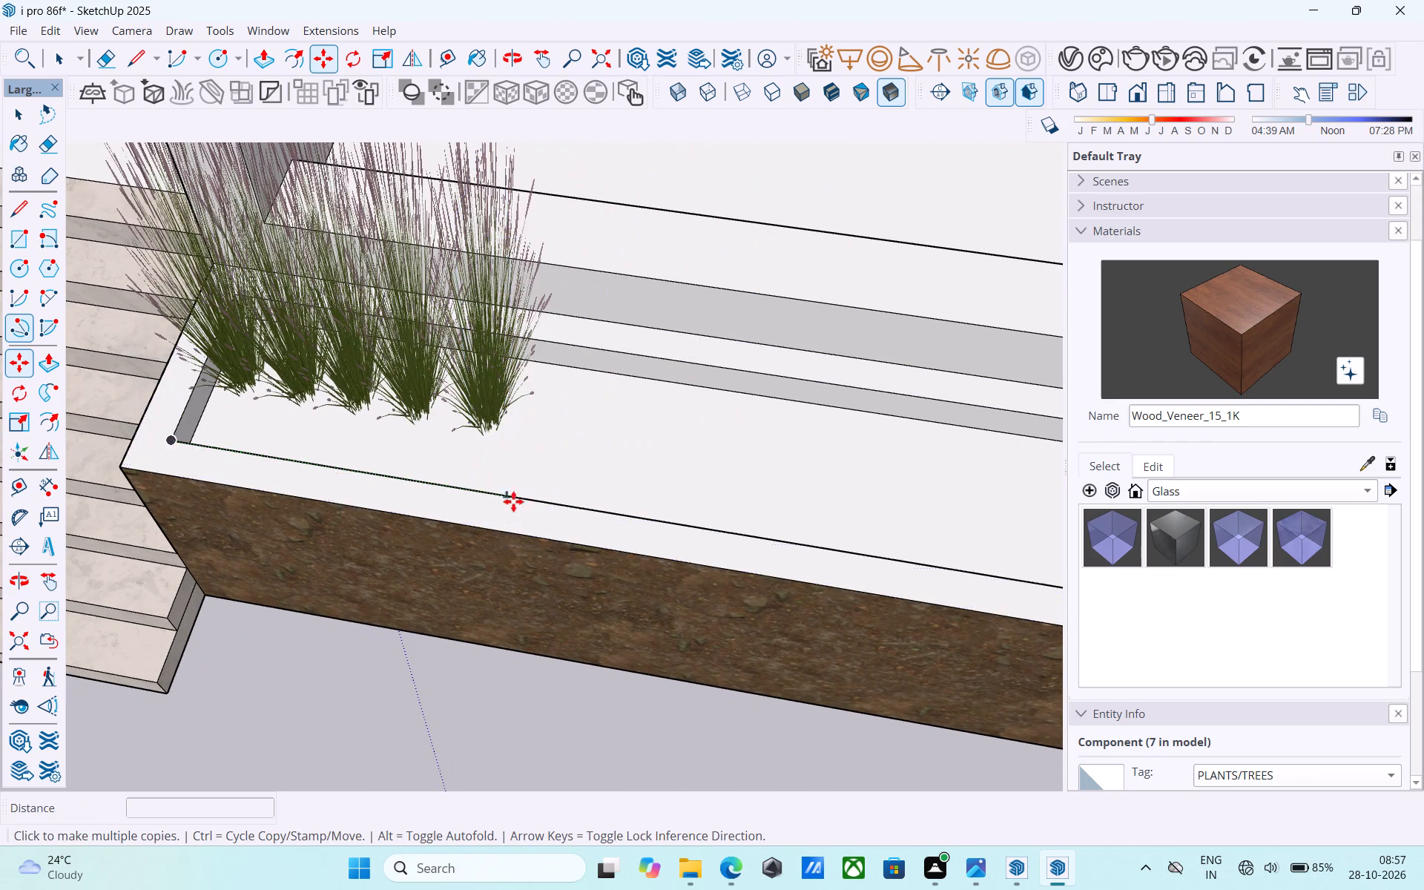
Continue the grass row from the fifth plant, placing seven more evenly spaced copies along the long planter's front inner edge.
key("space")
left_click(487, 407)
key("m")
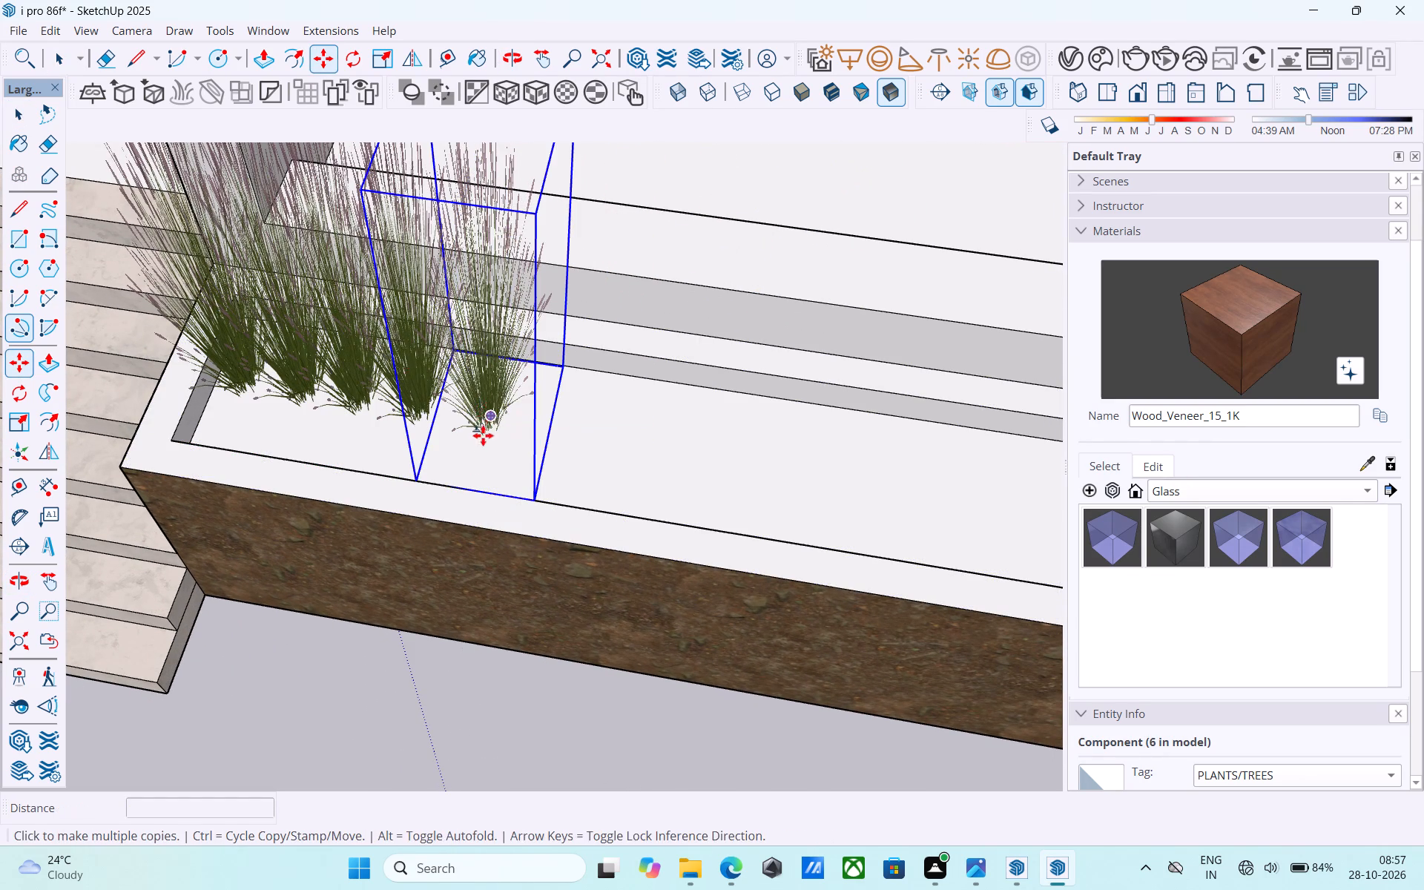
left_click(414, 485)
left_click(484, 498)
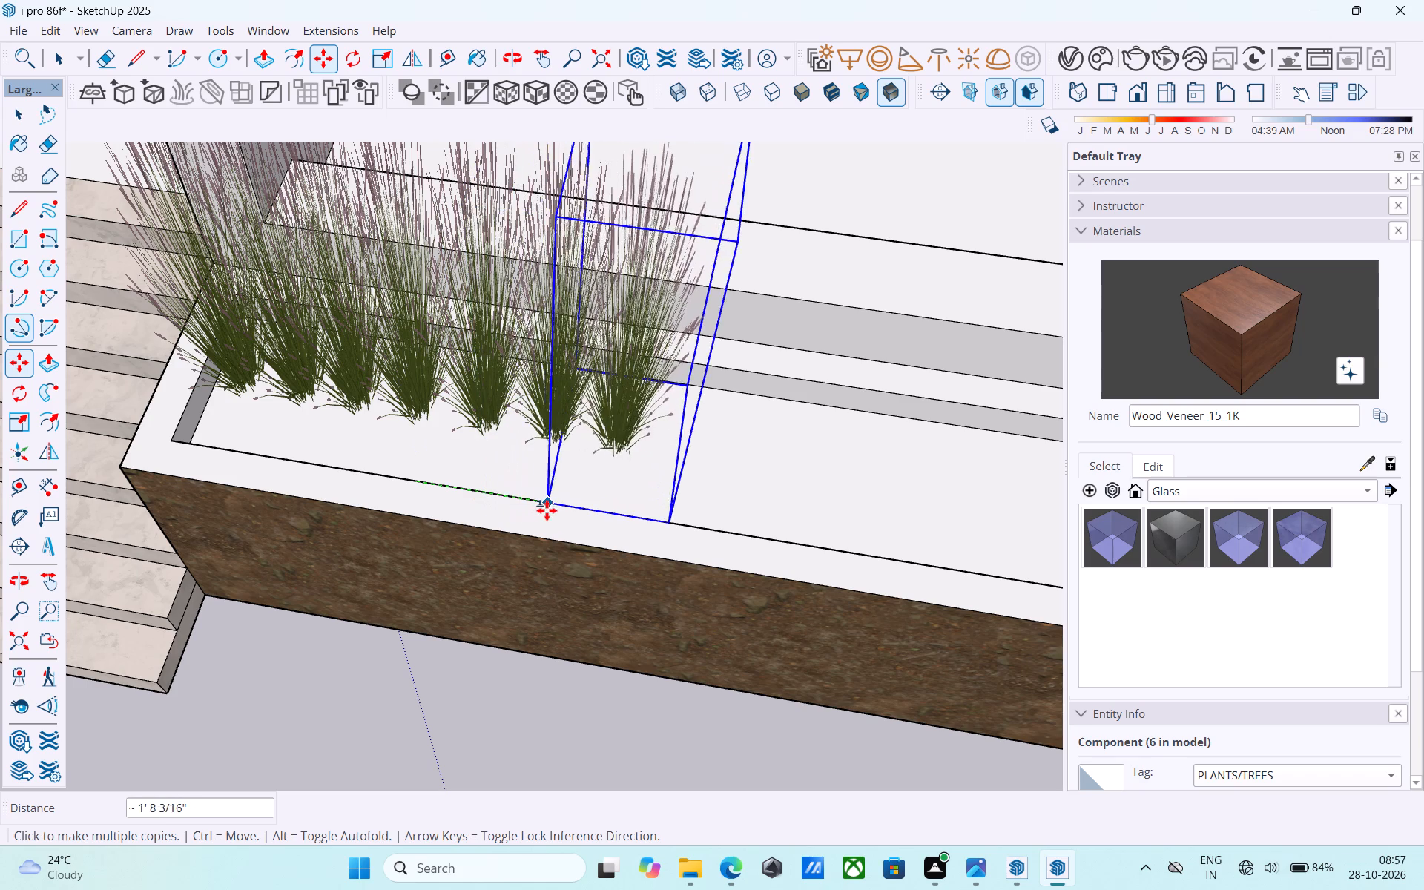
left_click(547, 510)
left_click(613, 519)
left_click(684, 534)
middle_click_drag(684, 533, 682, 533)
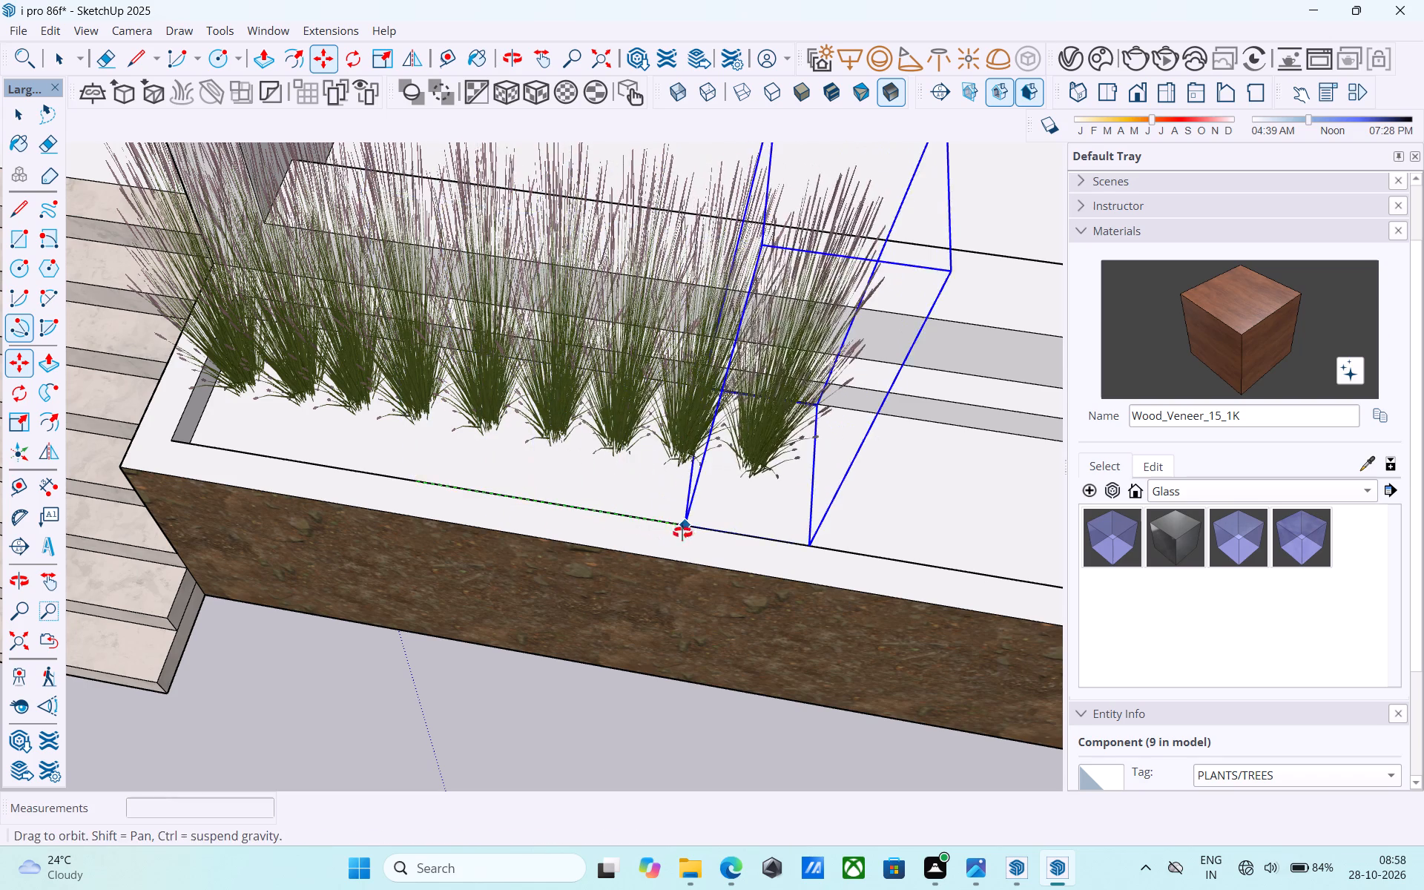
middle_click_drag(682, 533, 426, 445)
left_click(496, 458)
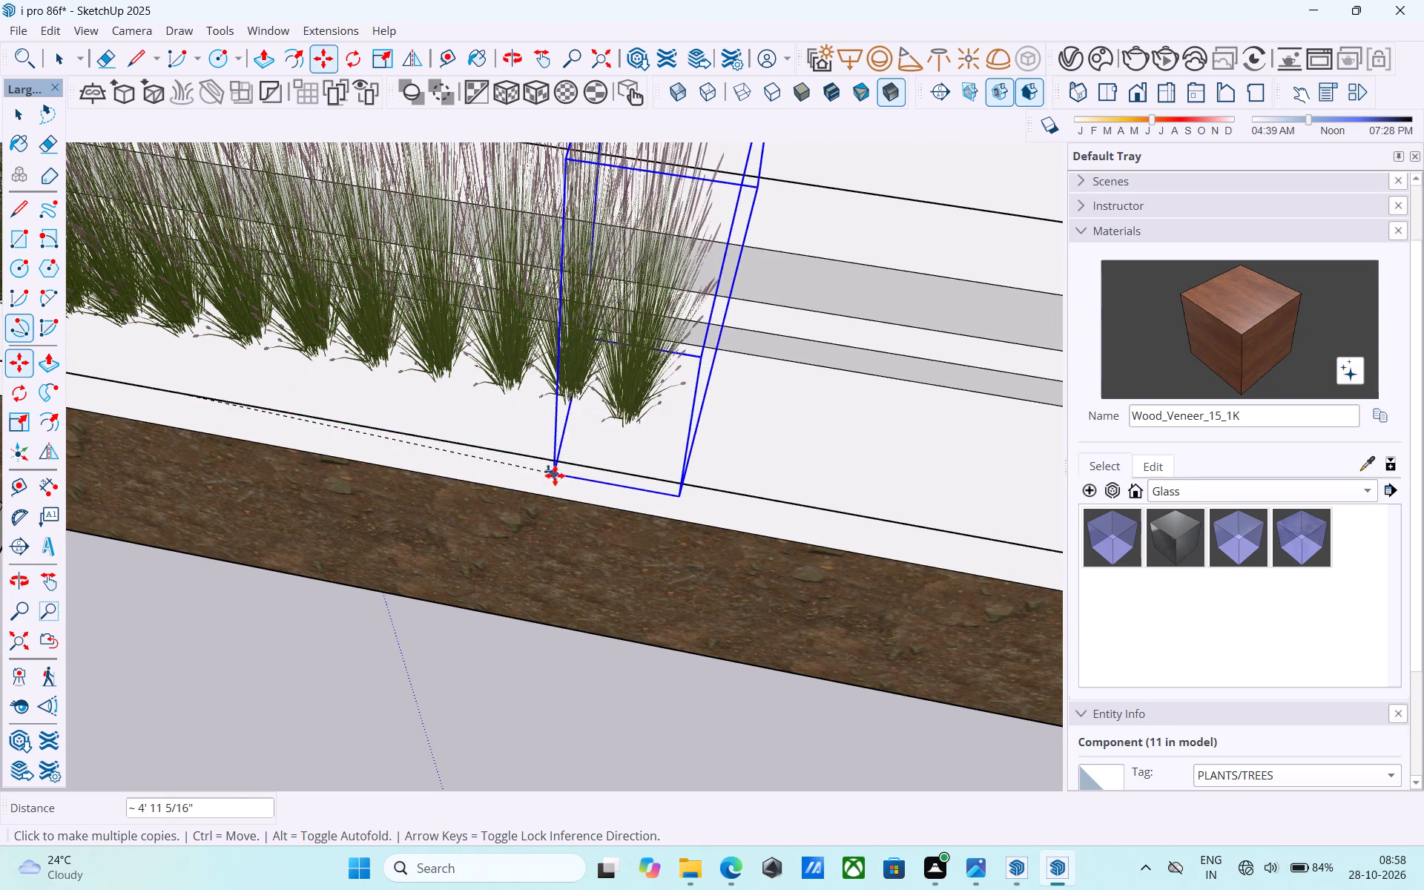
left_click(560, 464)
left_click(636, 483)
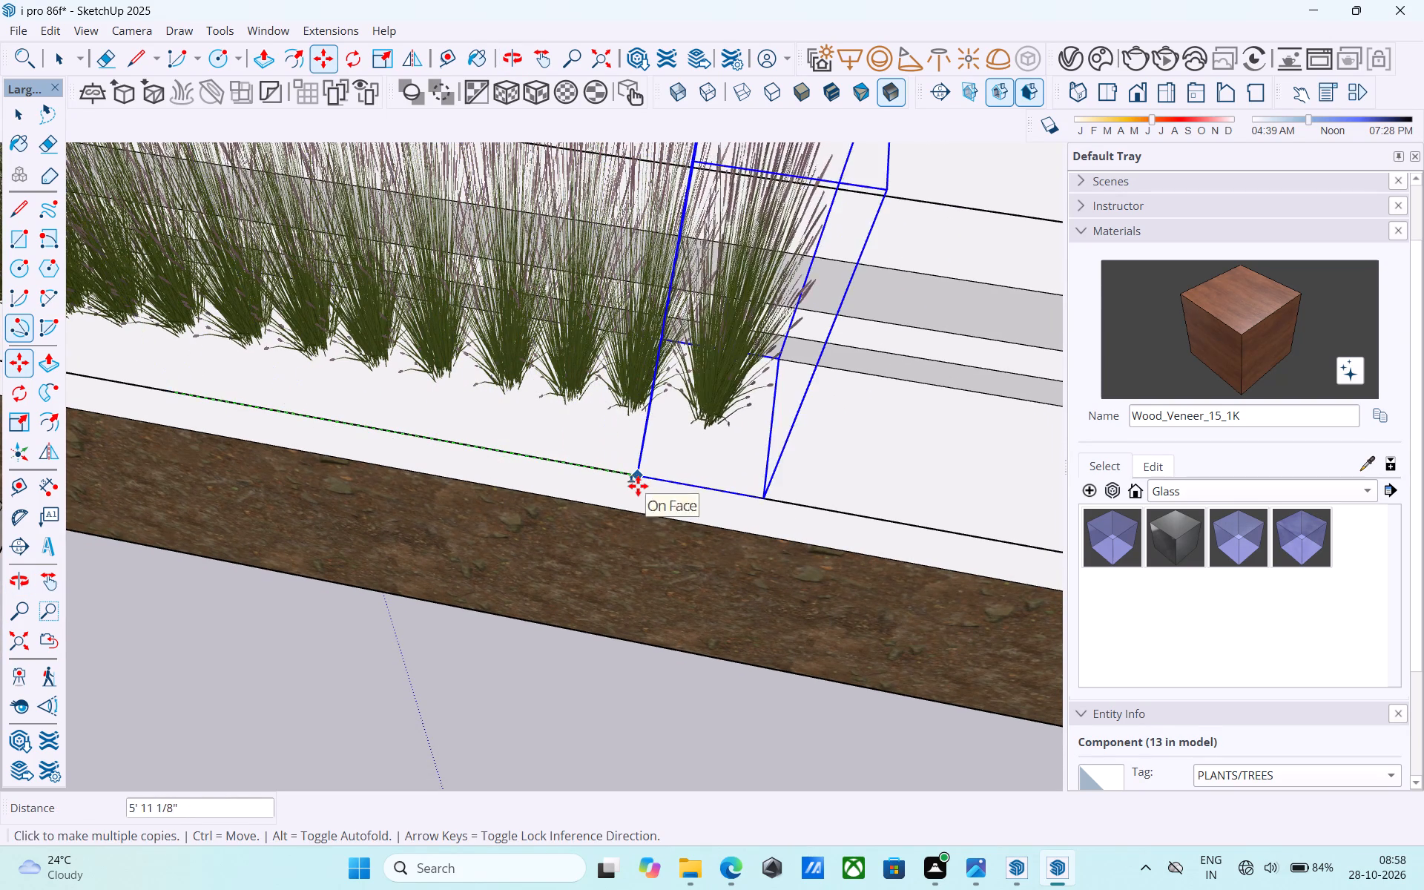
Continue the flowering grass row with six more closely spaced copies along the long planter's front inner edge.
middle_click_drag(677, 498, 510, 472, "shift")
scroll(662, 495, "up", 1, "shift")
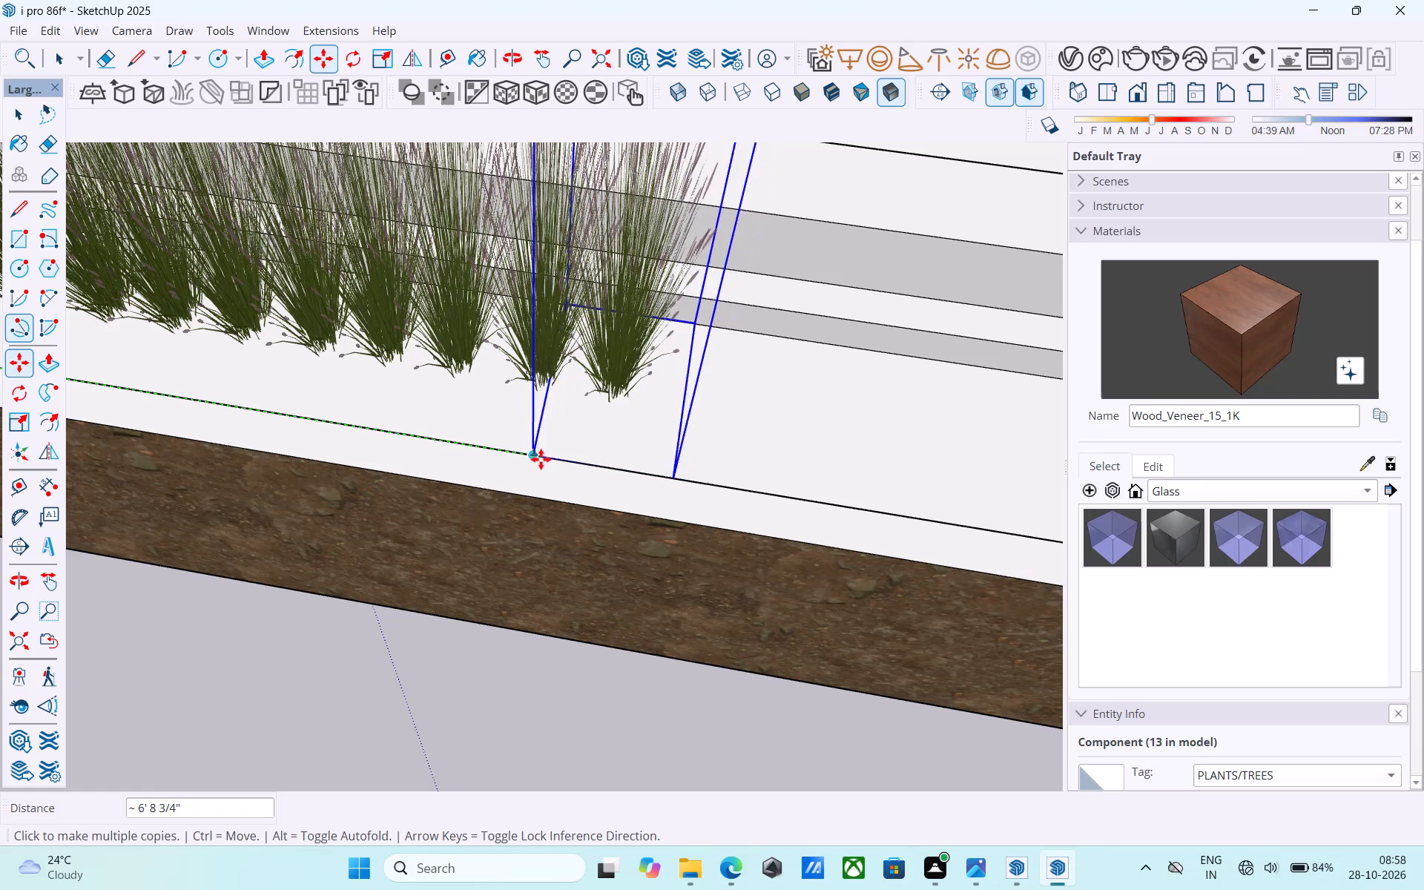
left_click(541, 459)
left_click(597, 469)
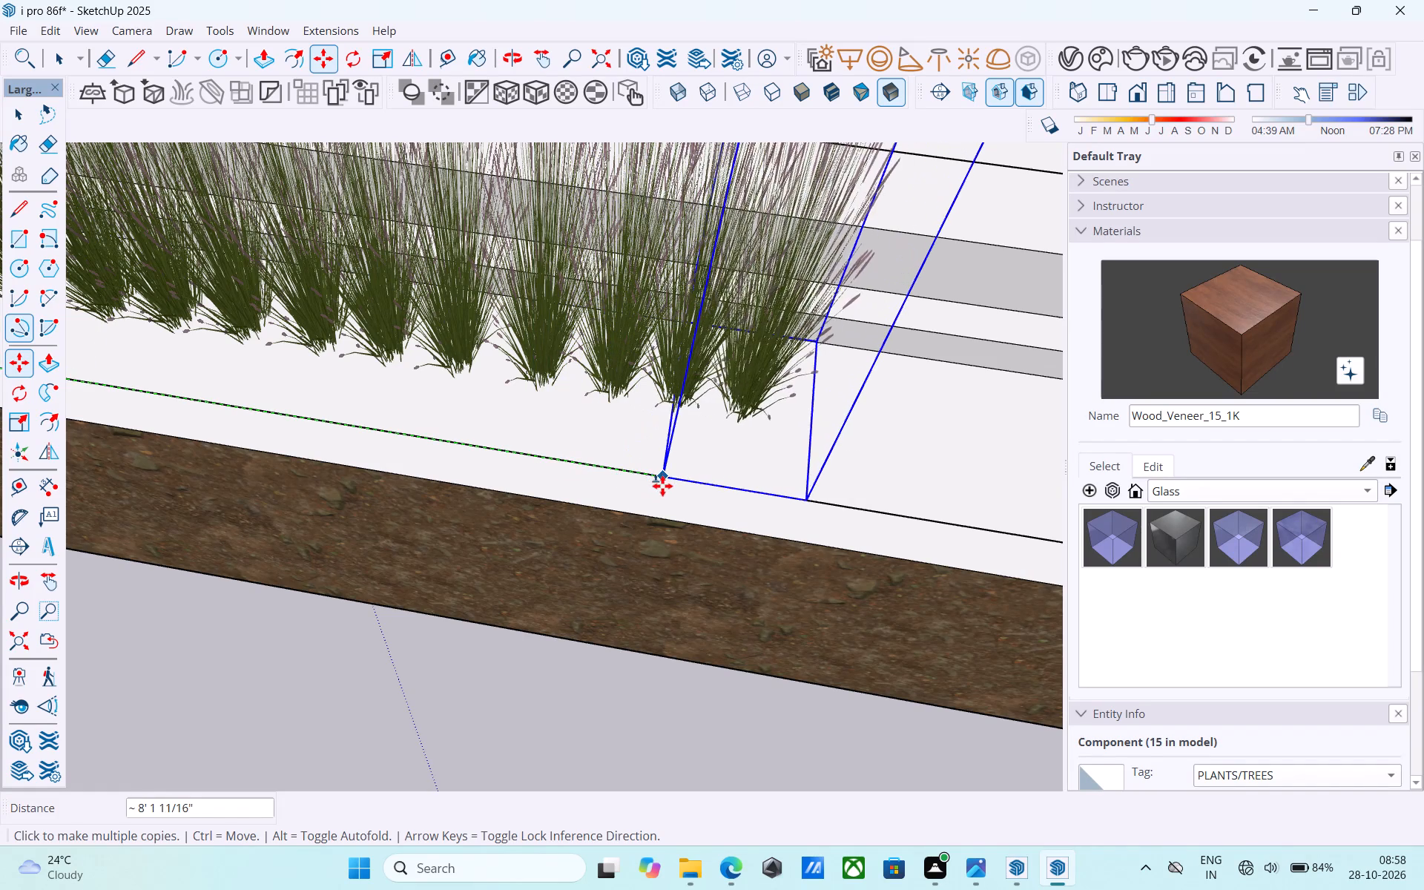
left_click(662, 486)
left_click(739, 495)
middle_click_drag(739, 495, 526, 427)
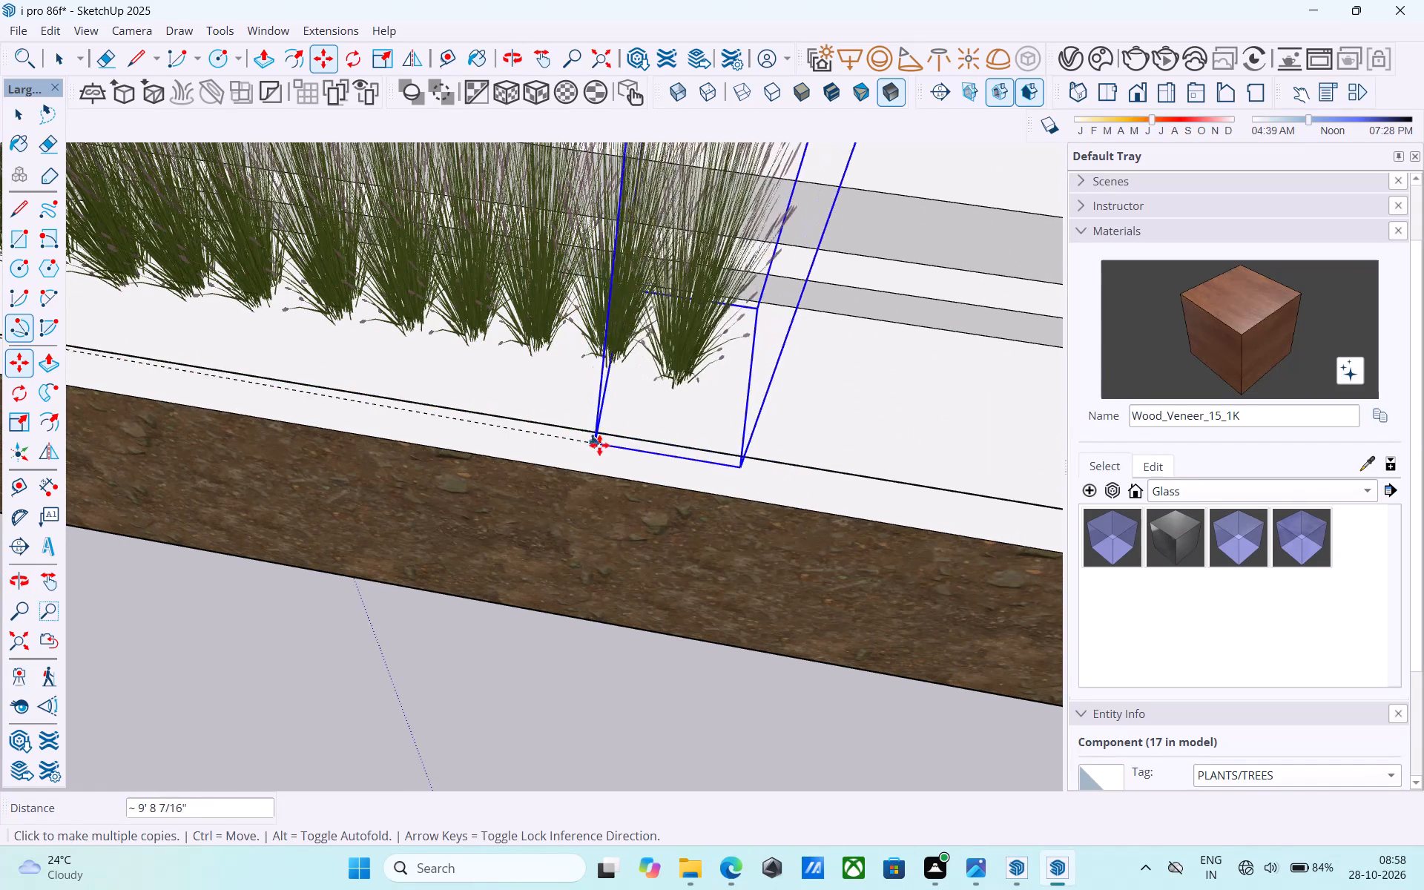
left_click(601, 445)
left_click(680, 449)
Finish the long planter's grass row with six more copies up to its far end wall, and deselect the plant.
middle_click_drag(702, 449, 485, 392, "shift")
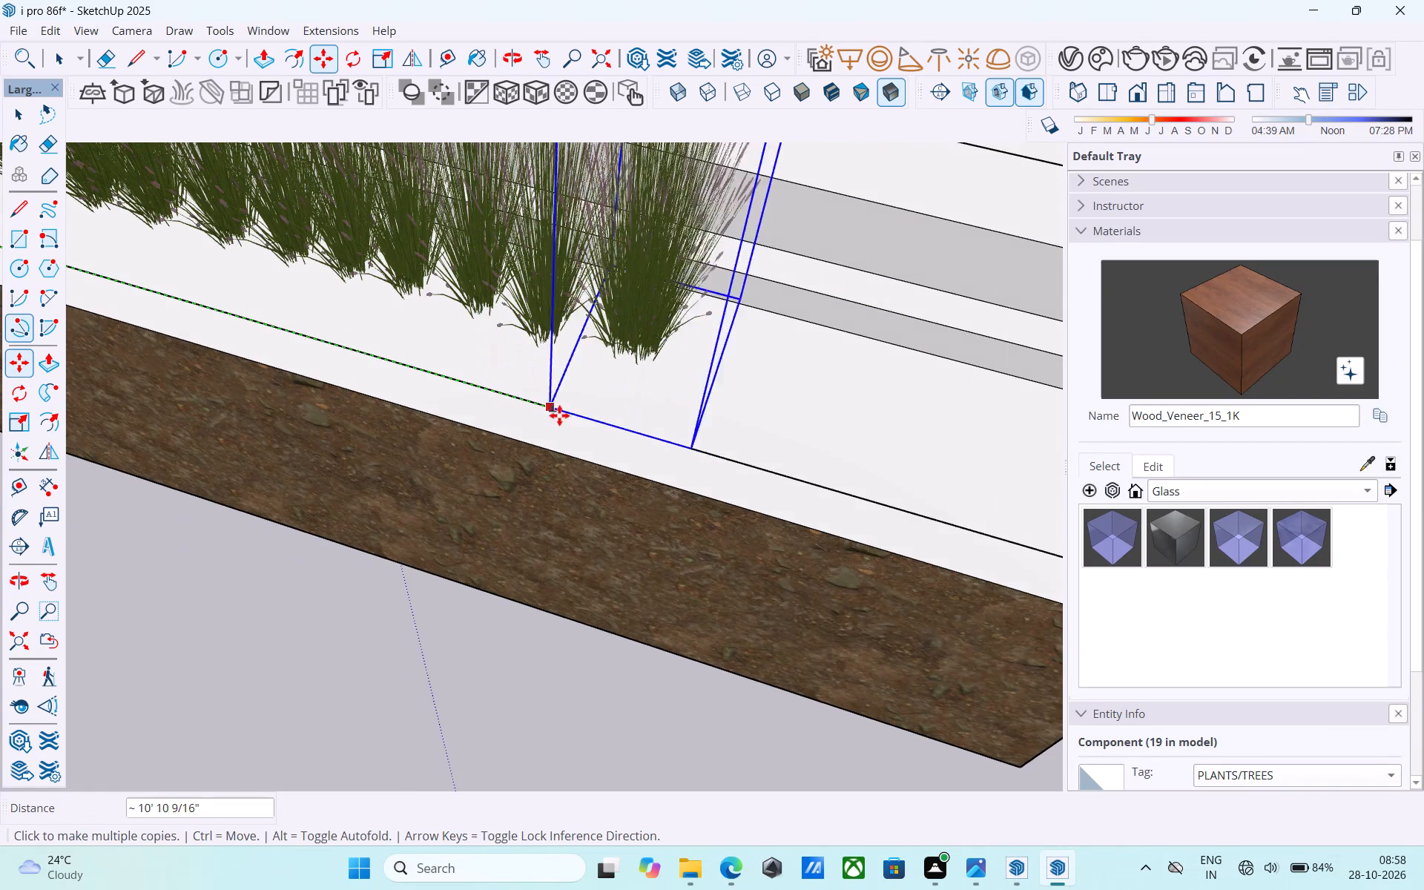
left_click(590, 426)
middle_click_drag(640, 441, 527, 400)
left_click(550, 409)
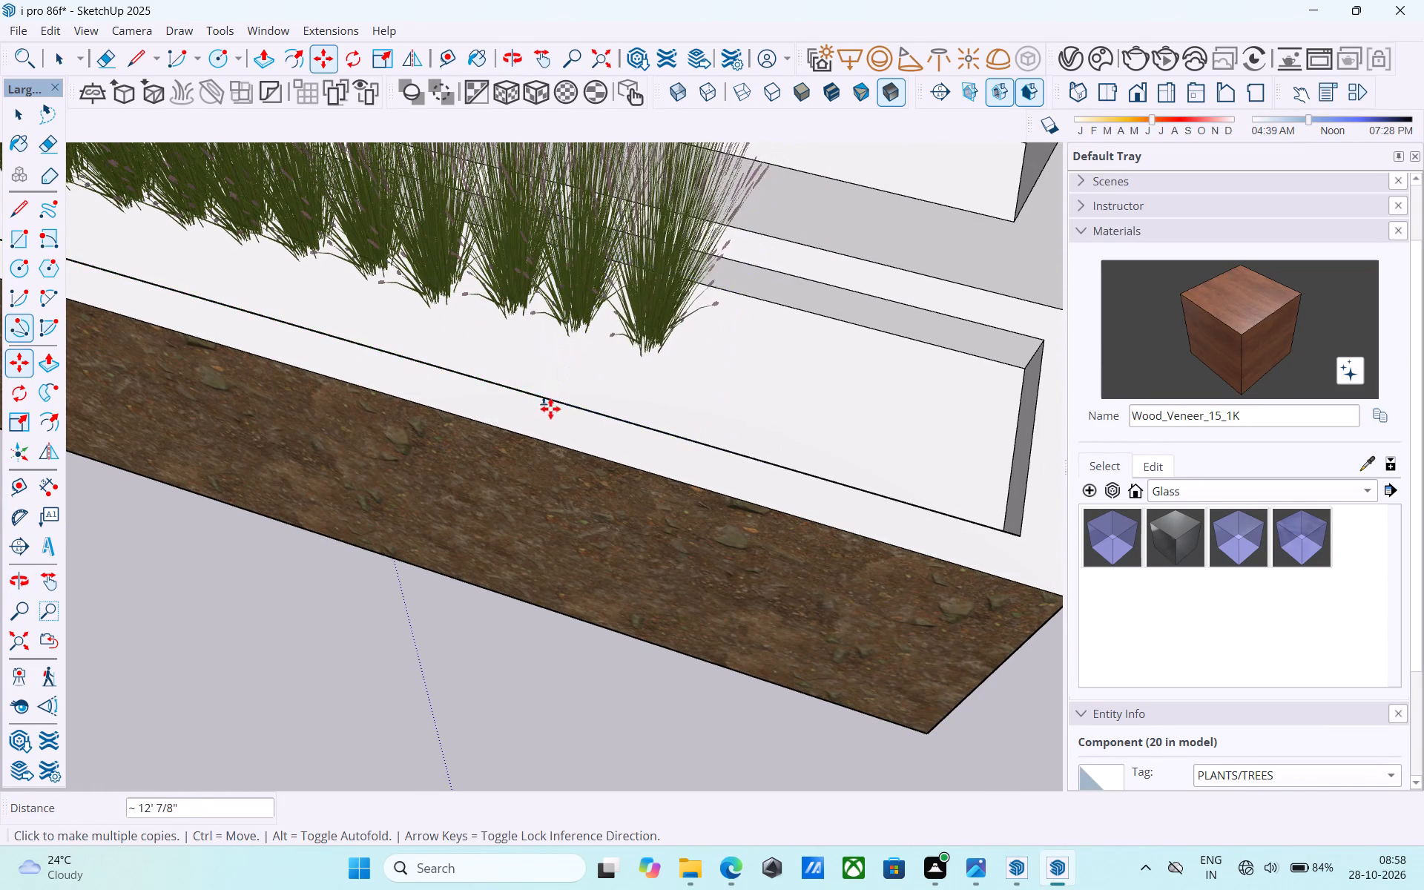
left_click(626, 429)
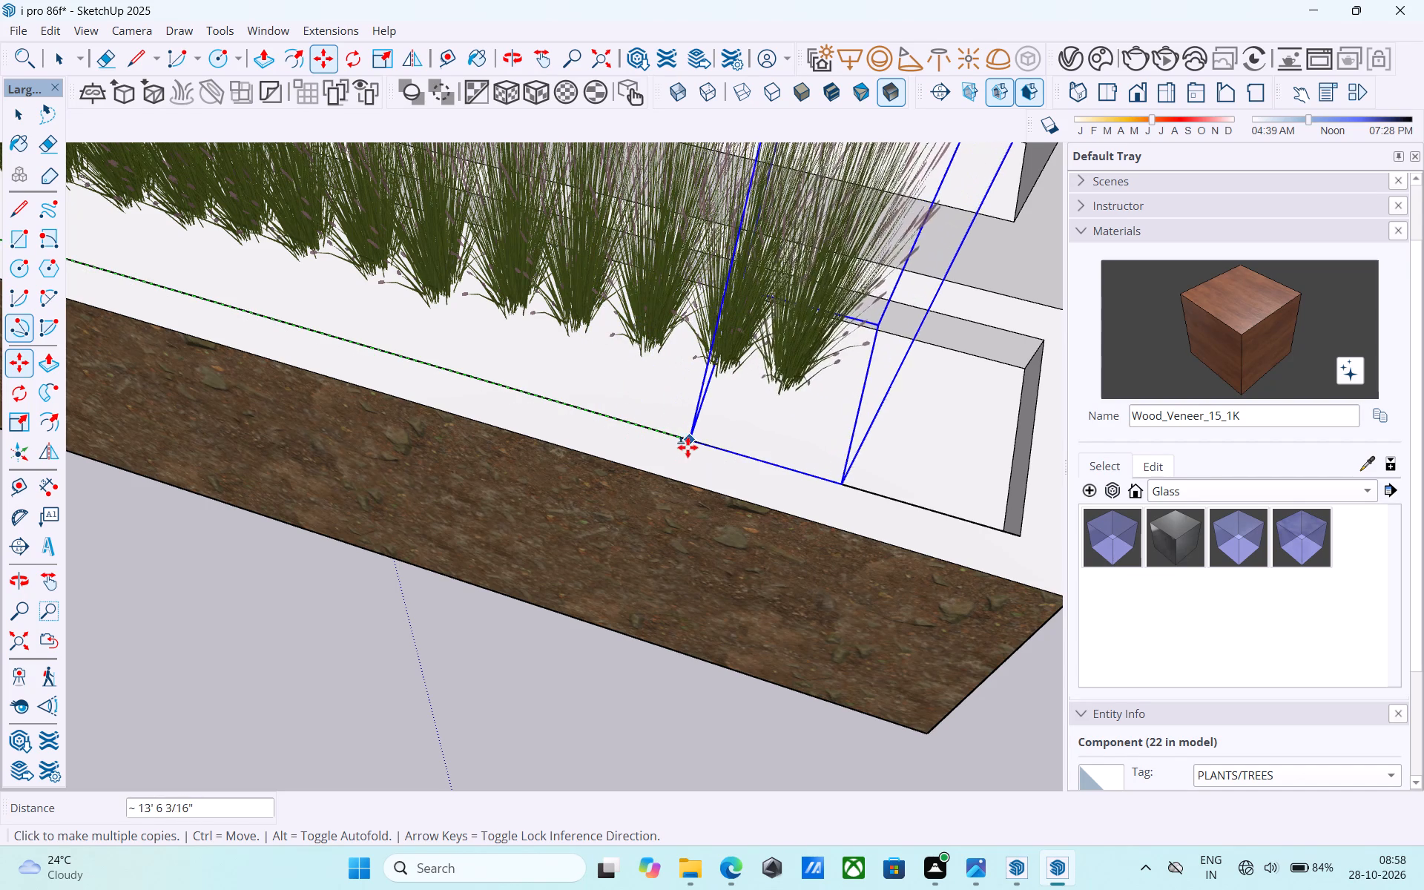
left_click(688, 447)
left_click(777, 469)
left_click(853, 484)
scroll(866, 466, "down", 6)
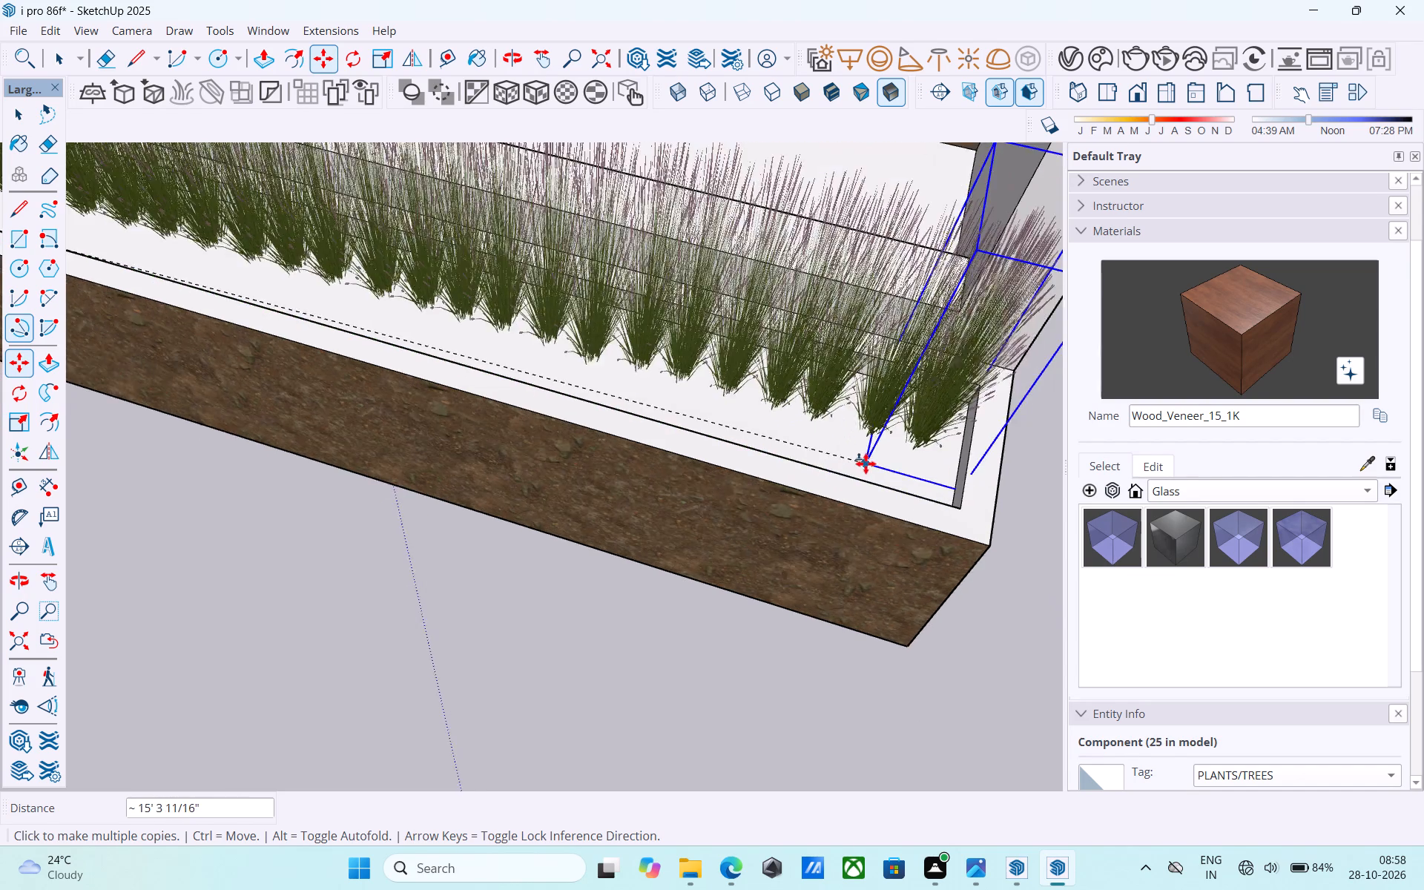
scroll(866, 464, "down", 17)
key("space")
middle_click_drag(796, 498, 810, 380)
scroll(765, 405, "down", 4)
middle_click_drag(654, 455, 681, 386, "shift")
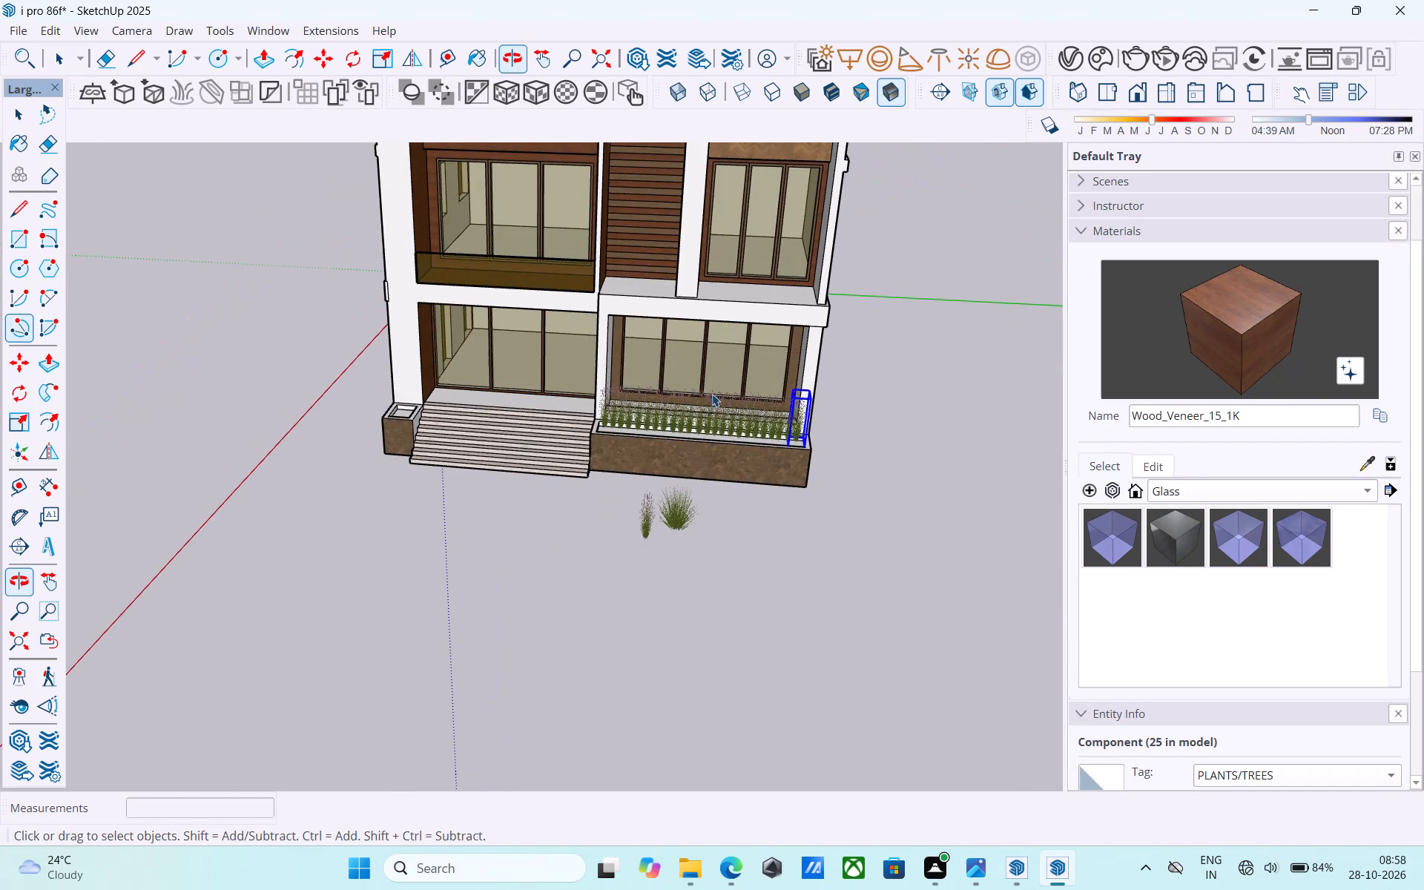
left_click(863, 425)
Copy the flowering grass plant on the ground into the small planter beside the stairs, placing three copies along its back edge.
scroll(666, 345, "down", 2)
middle_click_drag(666, 349, 641, 291)
scroll(736, 389, "up", 3)
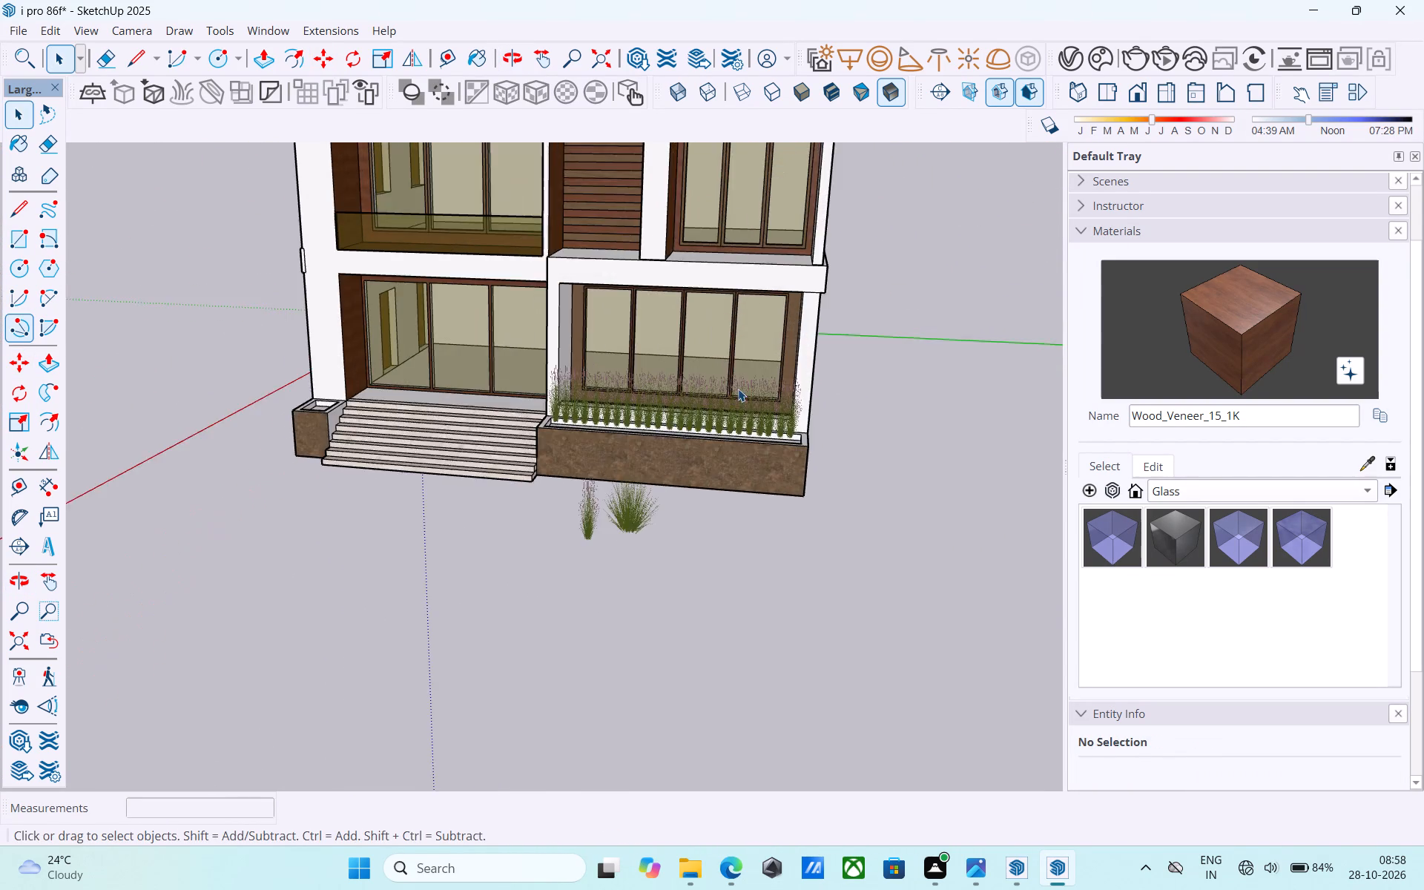
scroll(738, 389, "up", 3)
scroll(770, 423, "down", 1)
scroll(771, 423, "up", 7)
scroll(811, 415, "down", 7)
middle_click_drag(564, 392, 779, 403)
middle_click_drag(744, 454, 759, 435, "shift")
scroll(728, 507, "up", 4)
left_click(677, 506)
key("m")
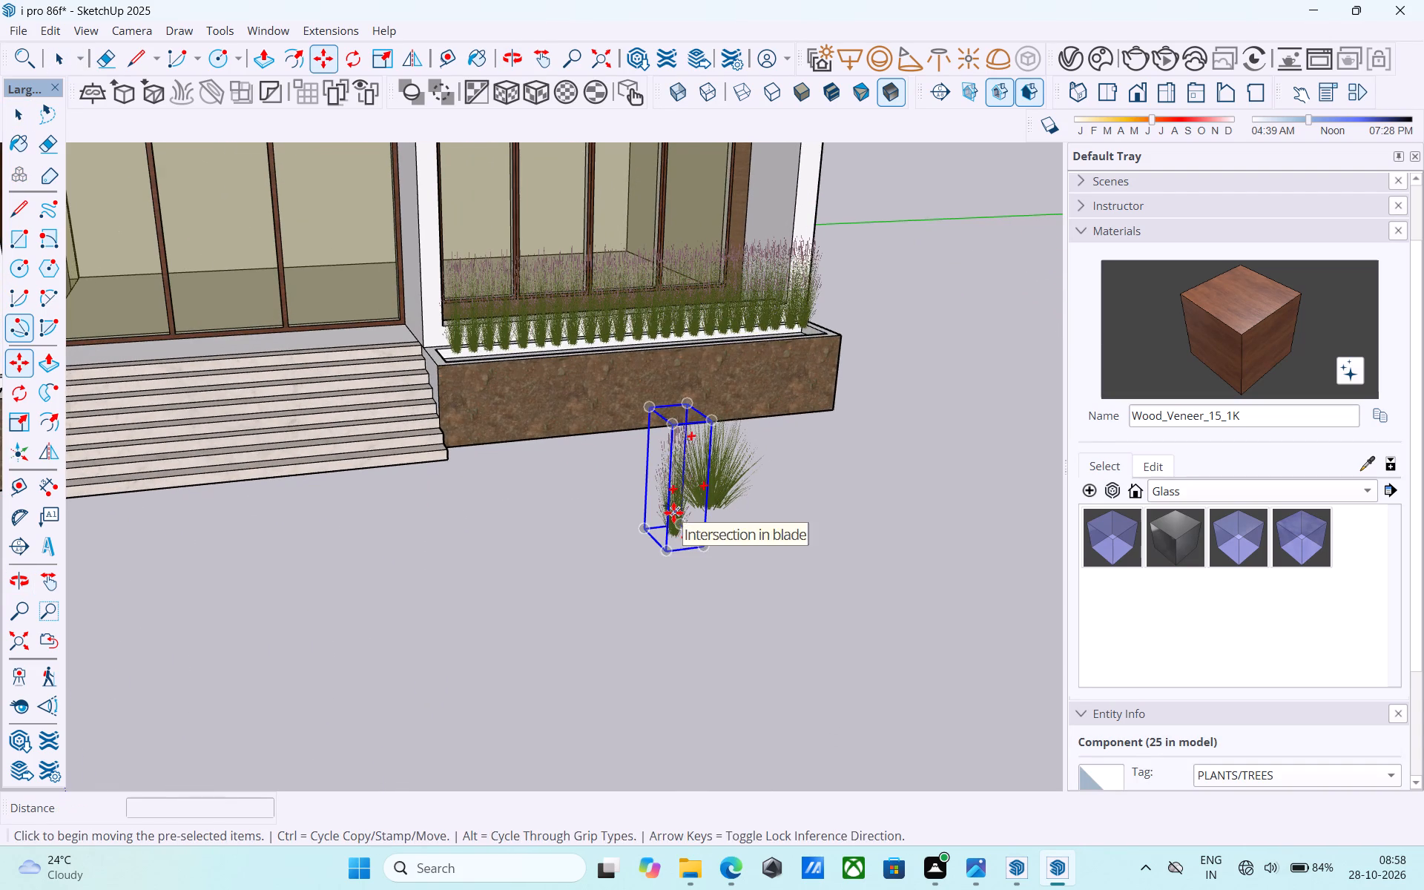
left_click(664, 550)
scroll(556, 417, "down", 6)
middle_click_drag(515, 406, 788, 599, "shift")
scroll(488, 589, "up", 4)
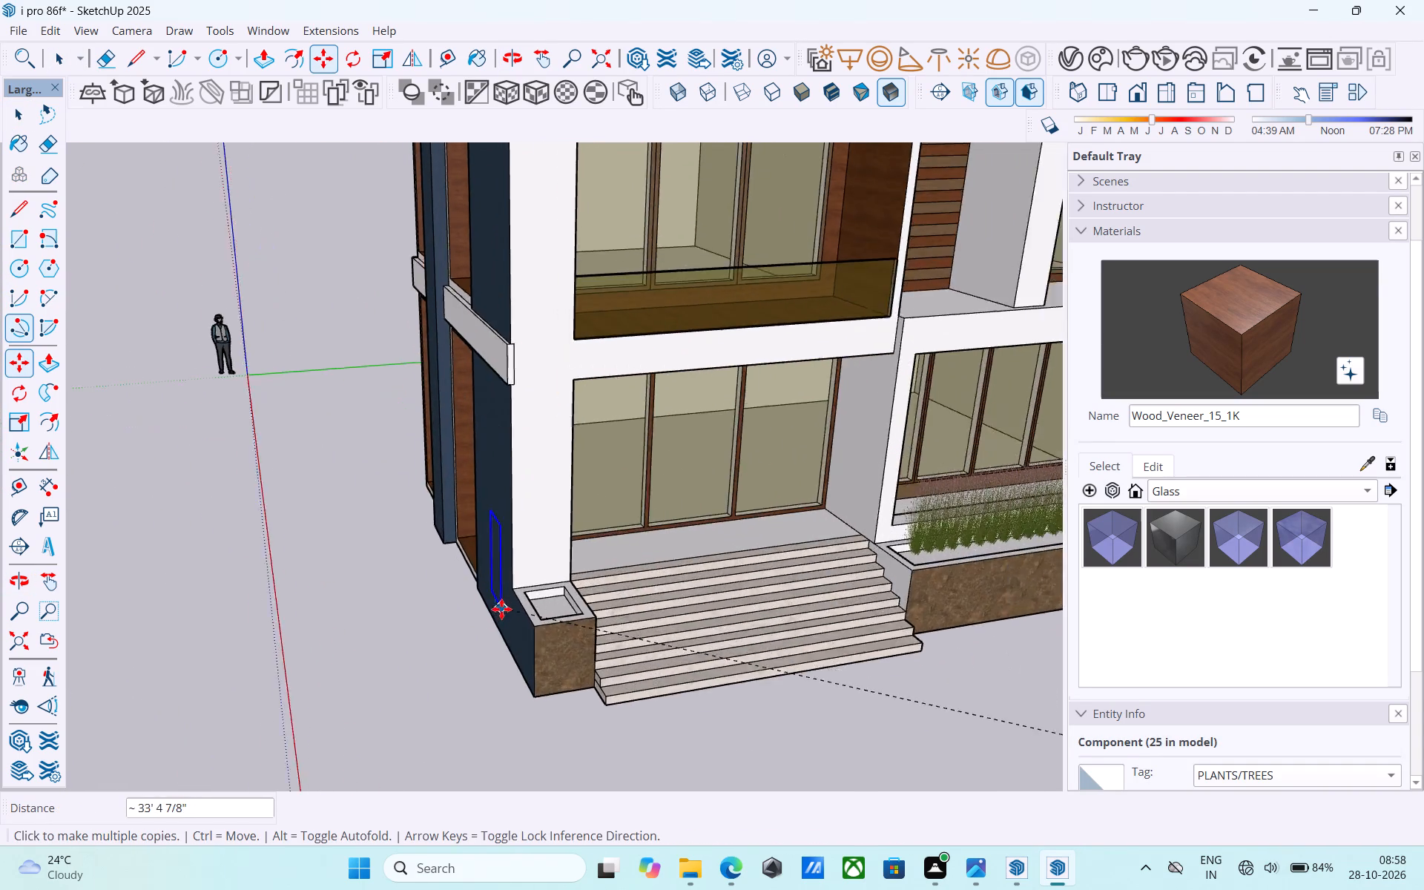
scroll(501, 609, "up", 14)
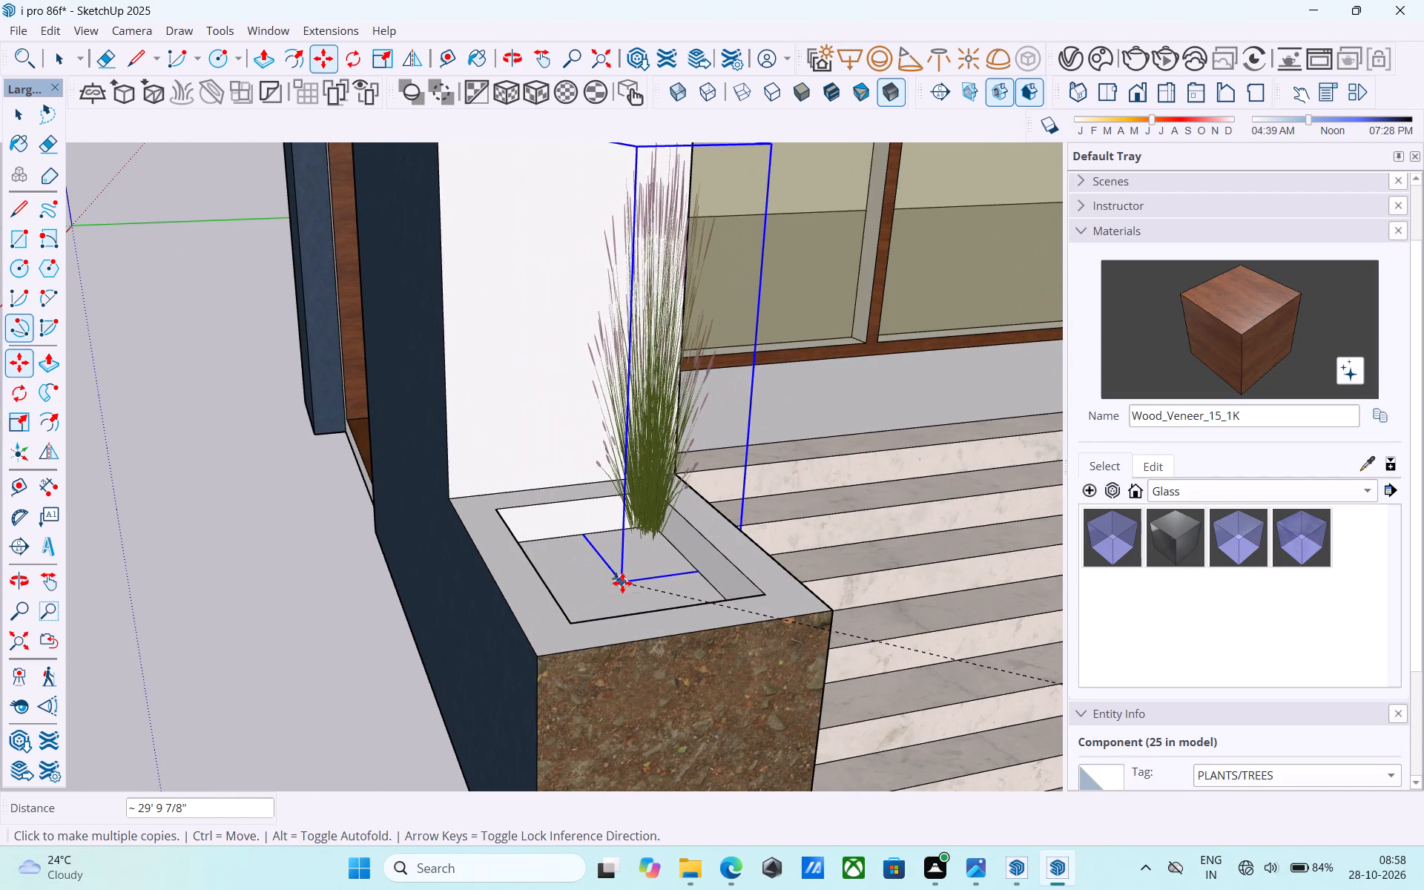
left_click(622, 581)
left_click(585, 587)
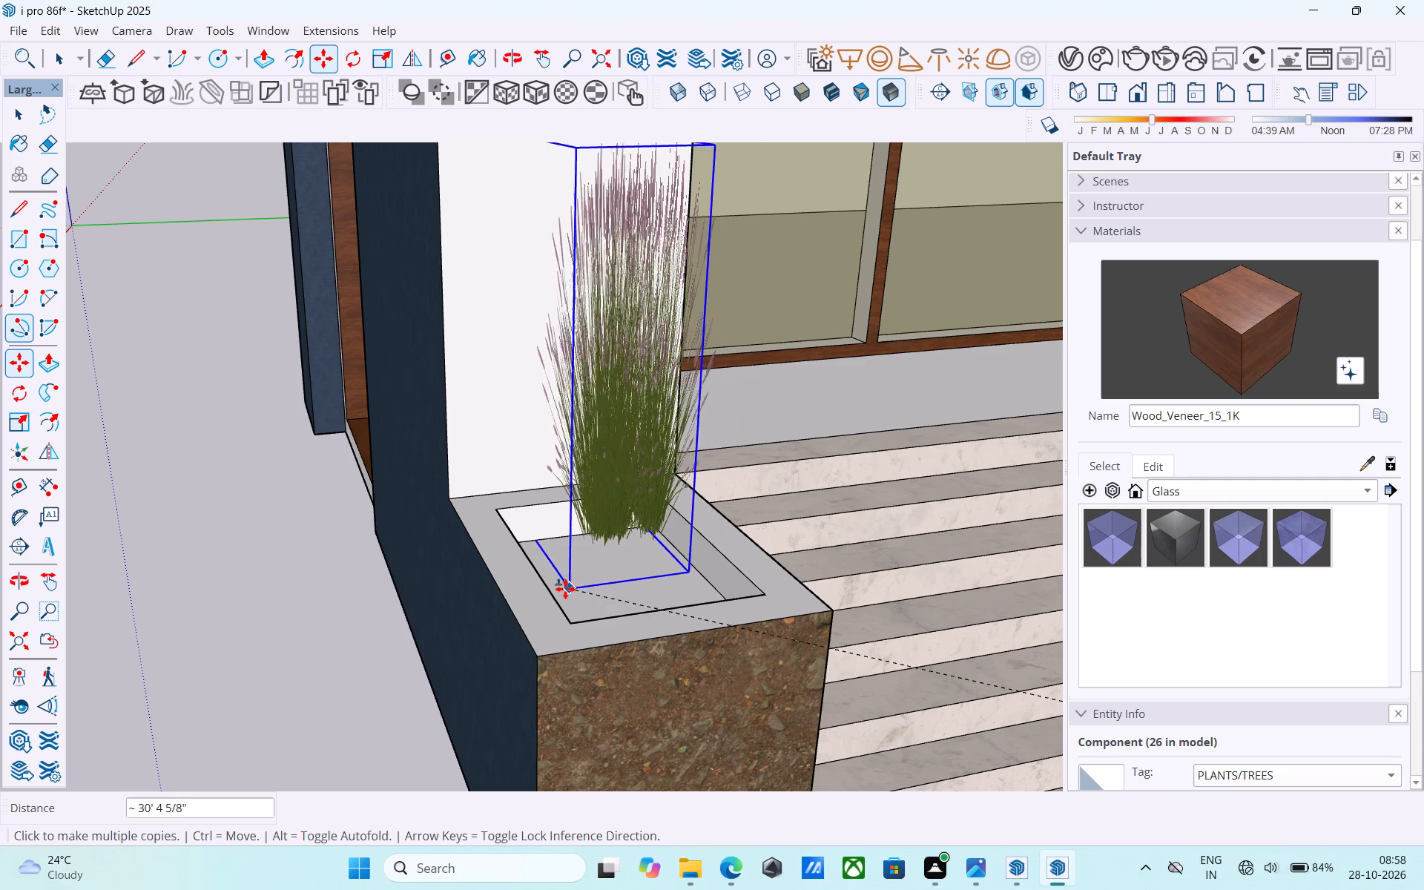
scroll(543, 602, "up", 1)
middle_click_drag(543, 602, 384, 723)
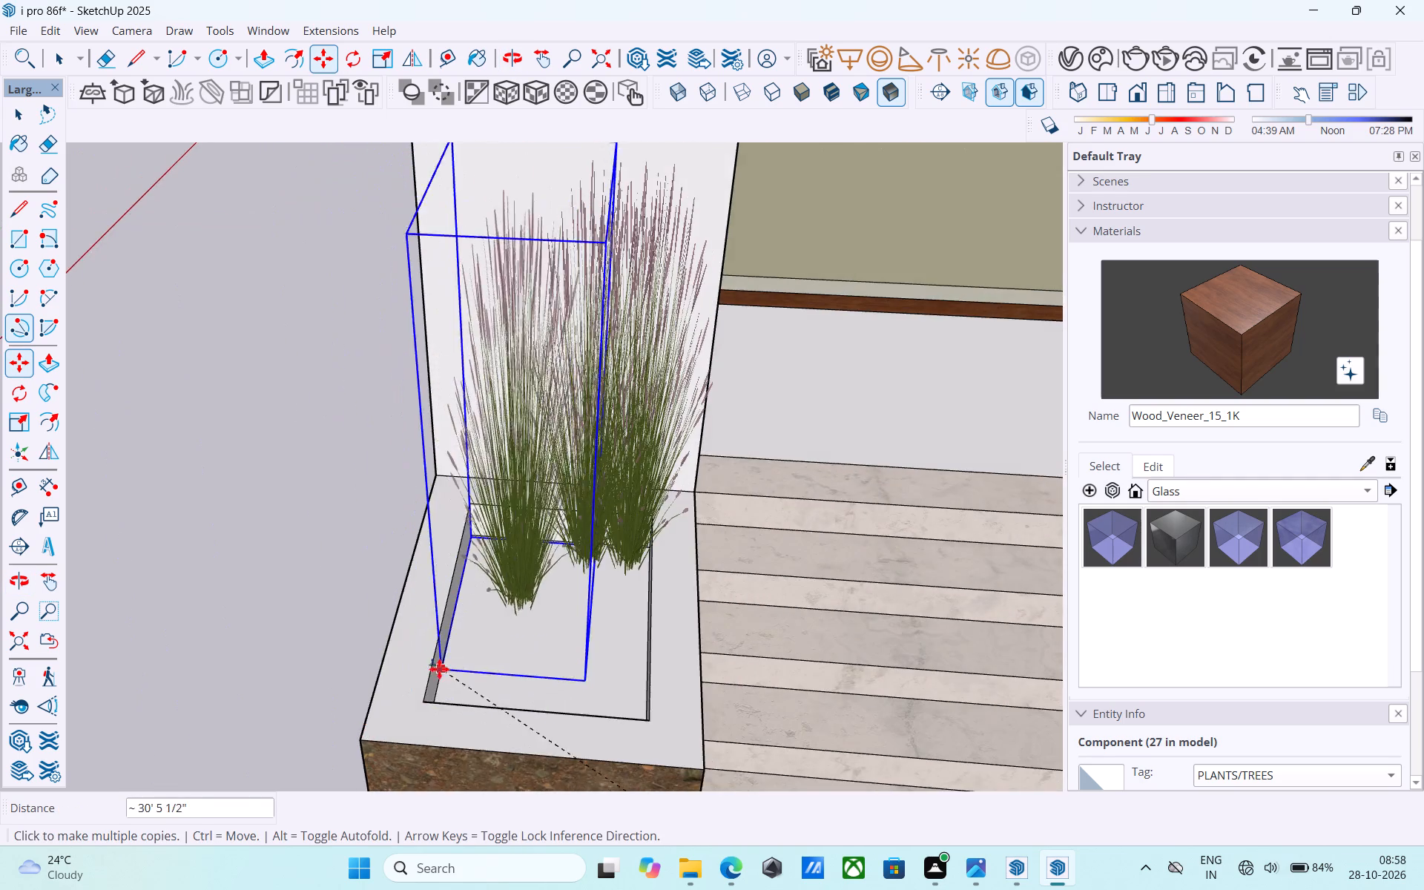
scroll(441, 666, "up", 7)
middle_click_drag(475, 628, 496, 558)
scroll(496, 560, "up", 1)
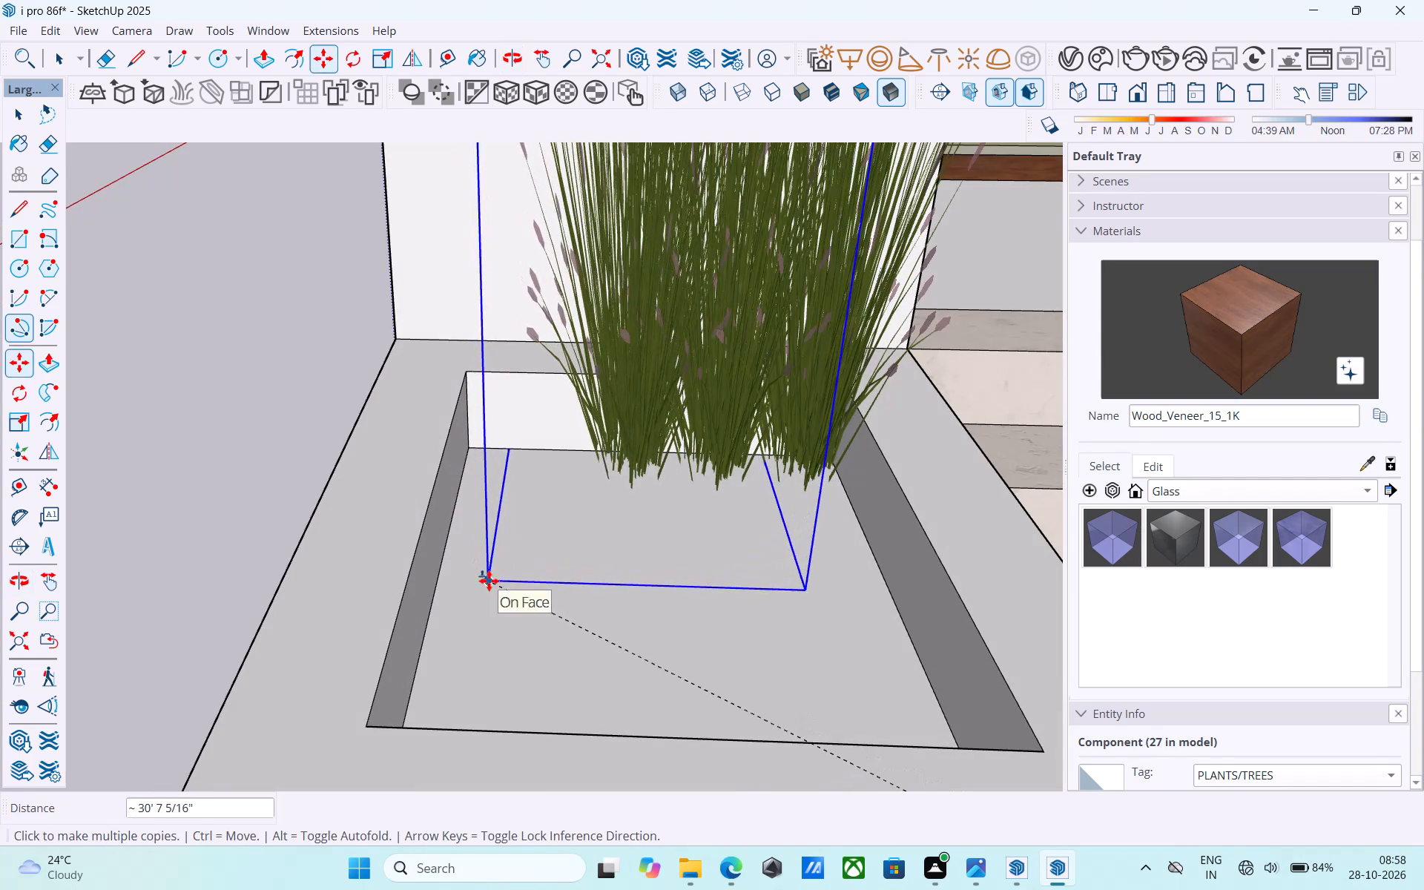
left_click(489, 581)
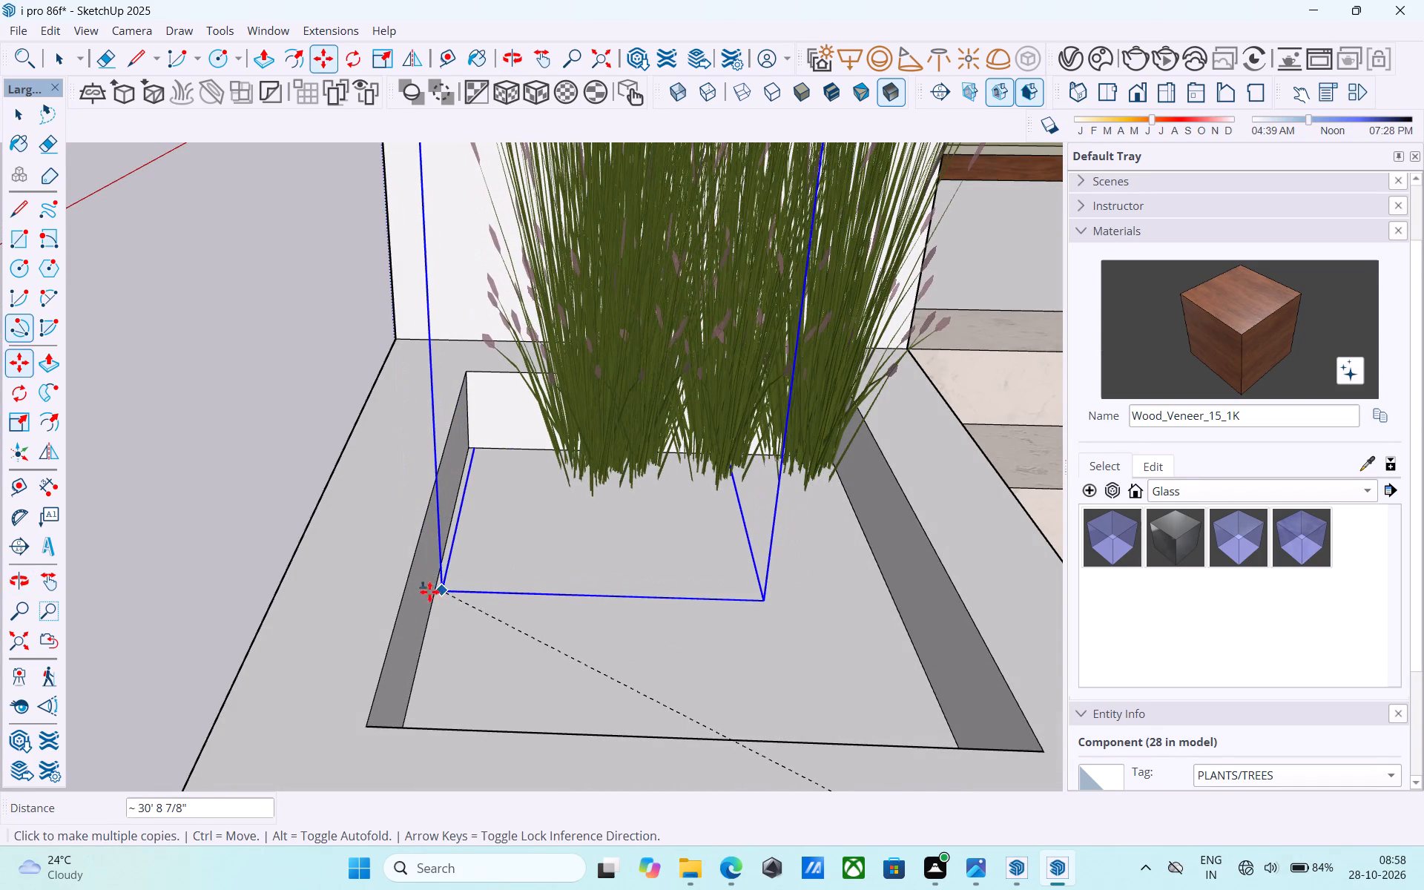
Place a fourth flowering grass copy at the small planter's back inner corner on the navy wall side.
middle_click_drag(354, 594, 479, 768)
scroll(374, 614, "up", 2)
scroll(374, 614, "down", 1)
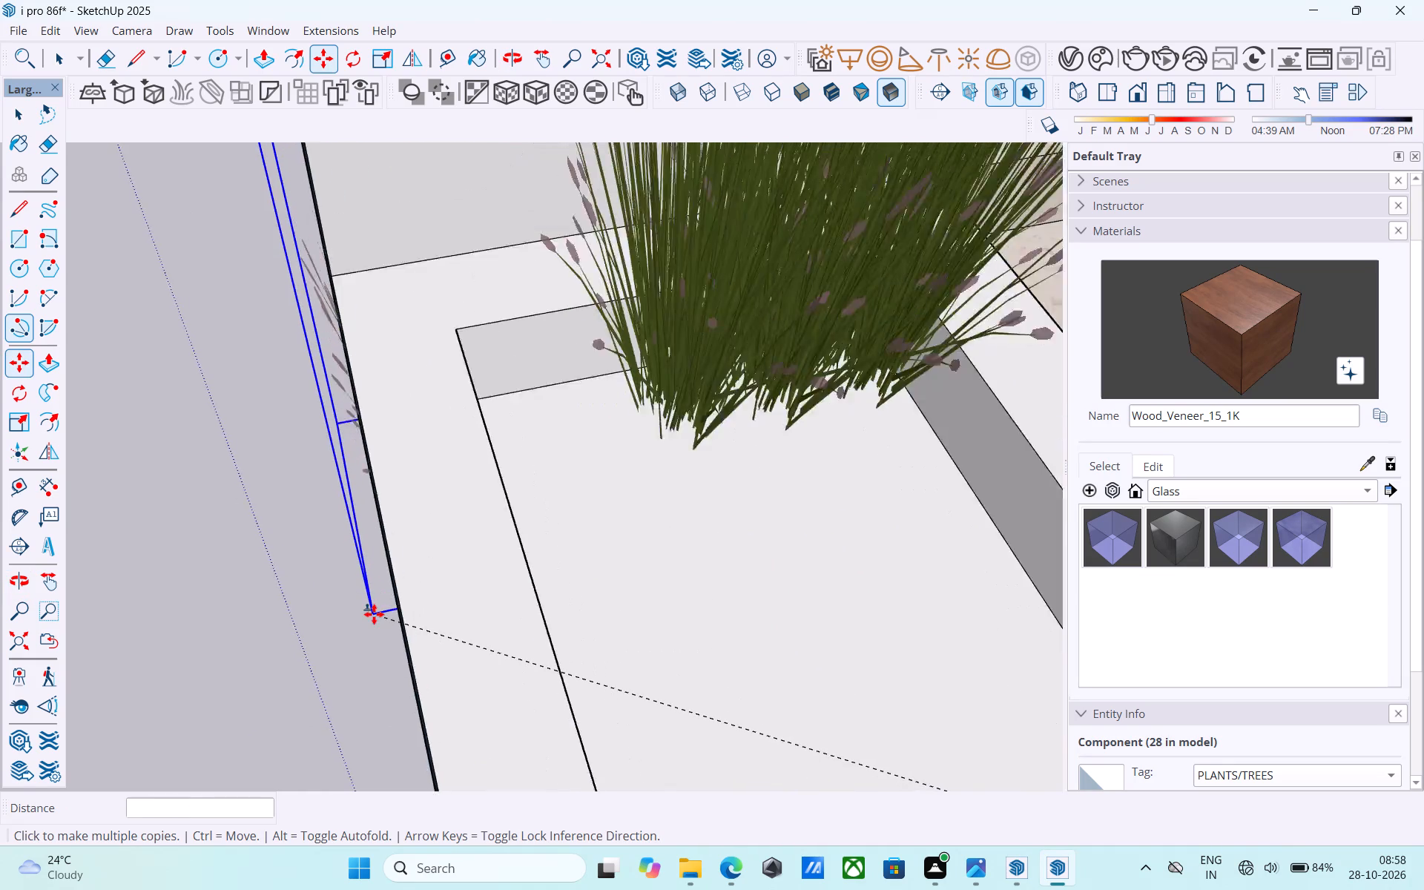
scroll(374, 614, "down", 2)
middle_click_drag(404, 616, 380, 560)
middle_click_drag(409, 625, 237, 561)
scroll(317, 583, "up", 1)
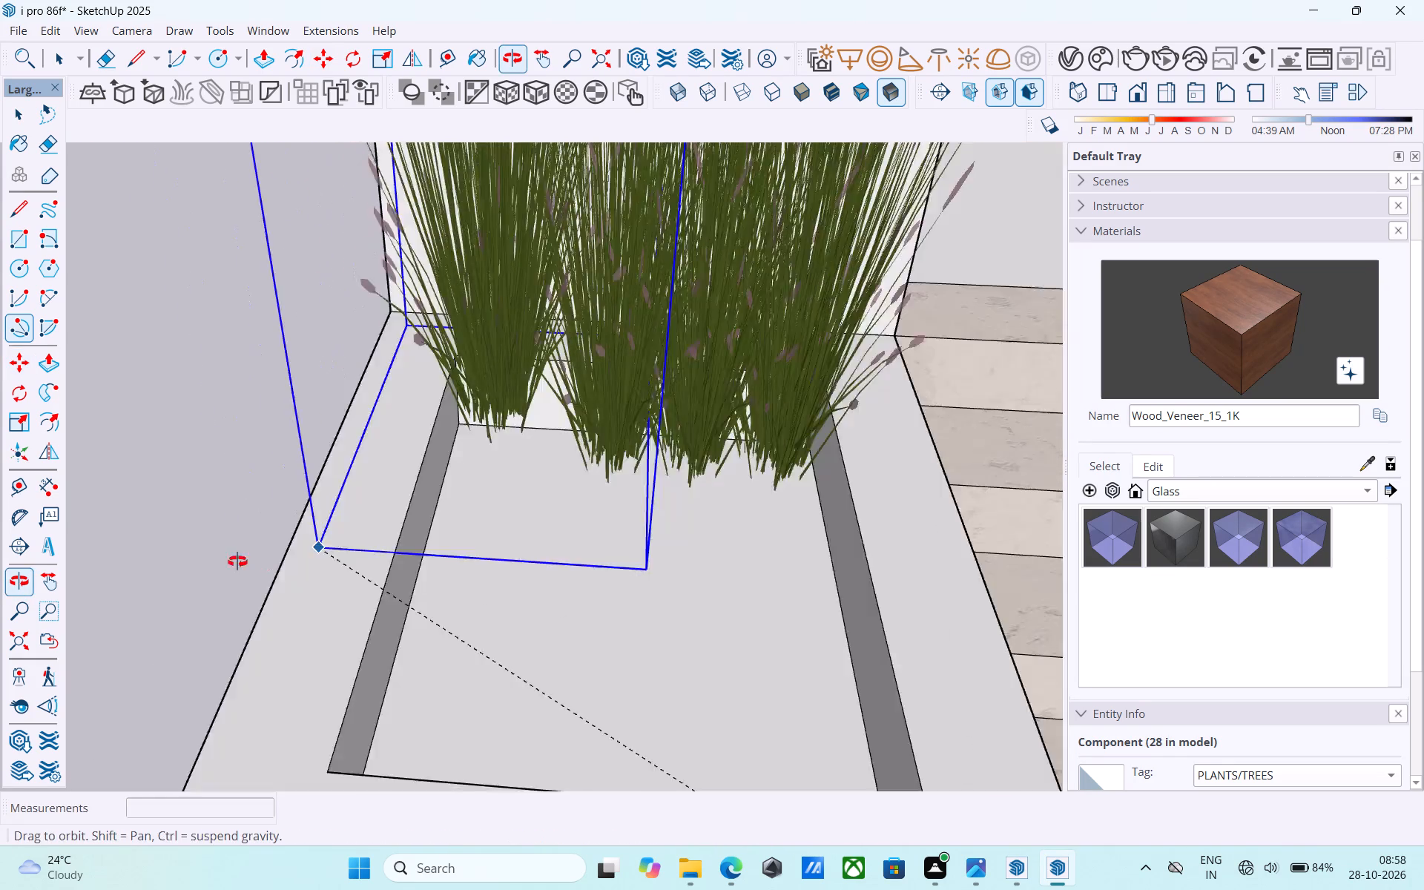
middle_click_drag(237, 561, 237, 563)
scroll(427, 605, "up", 4)
middle_click_drag(273, 508, 713, 671)
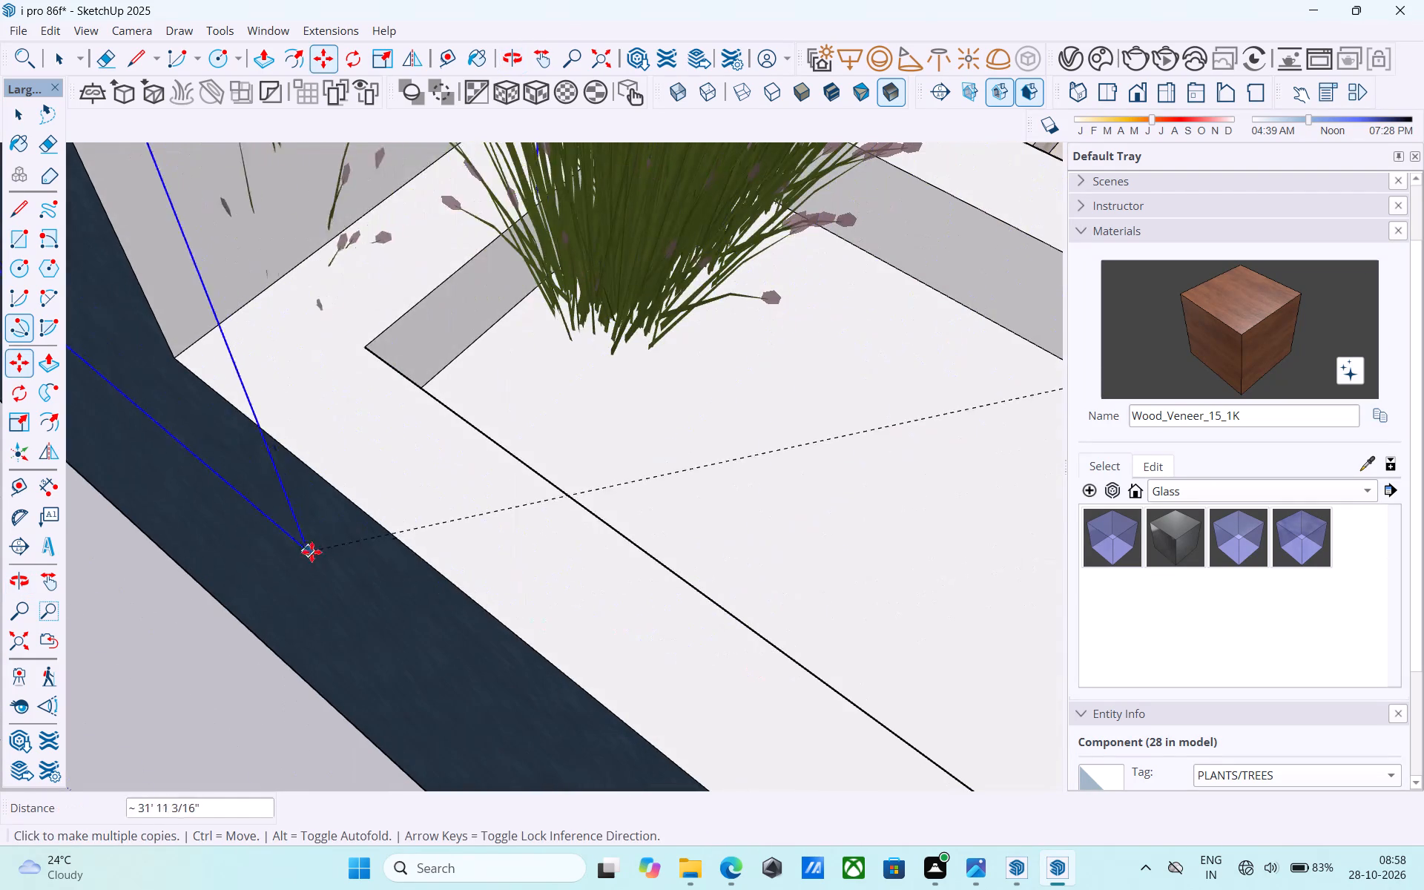
left_click(556, 695)
Place five more flowering grass copies across the middle of the small planter, ahead of the back row.
middle_click_drag(567, 687, 398, 553)
scroll(390, 553, "down", 3)
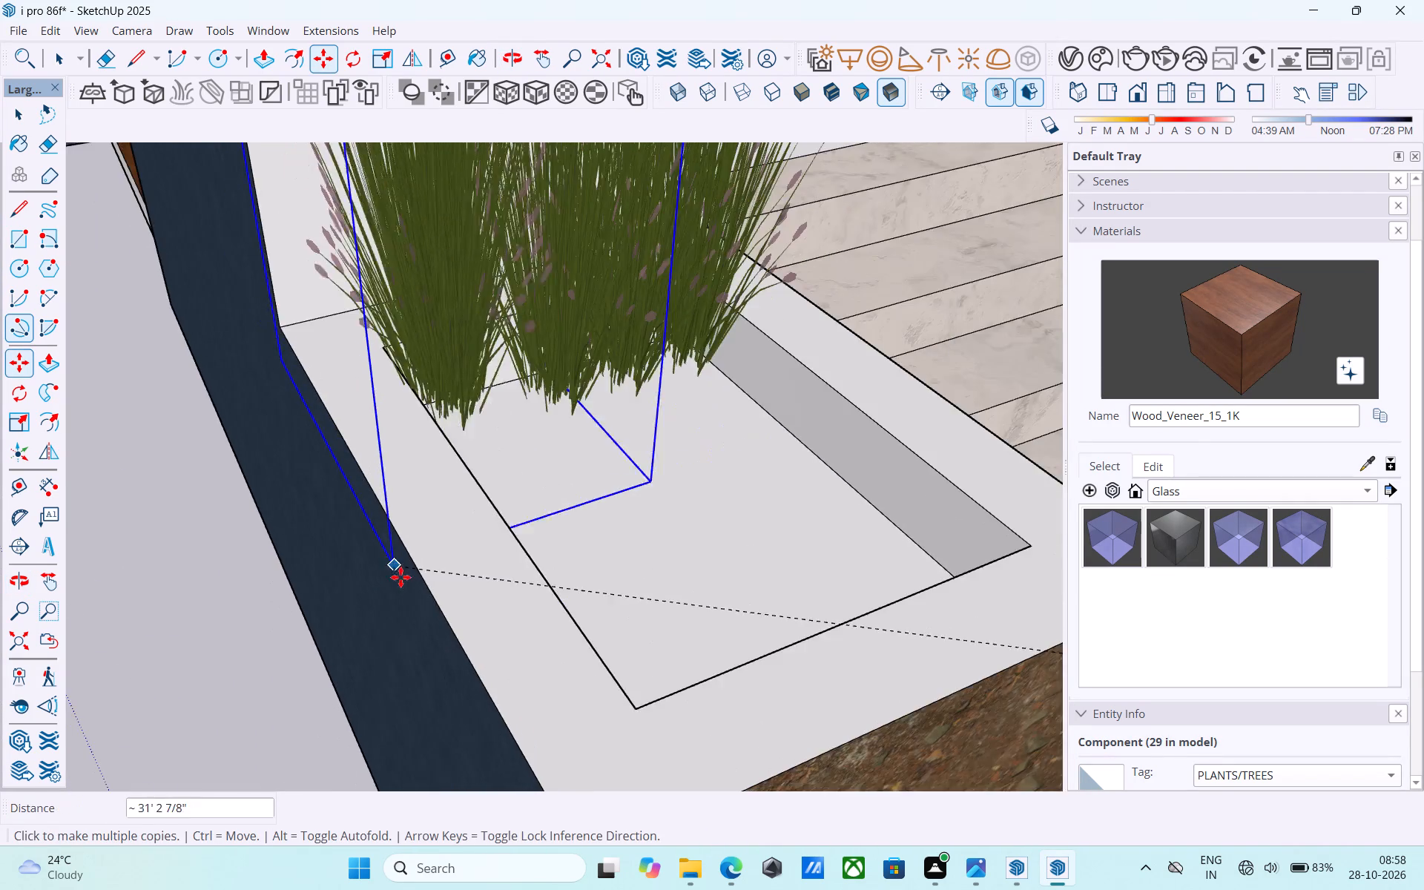
scroll(400, 577, "down", 9)
middle_click_drag(556, 659, 530, 646)
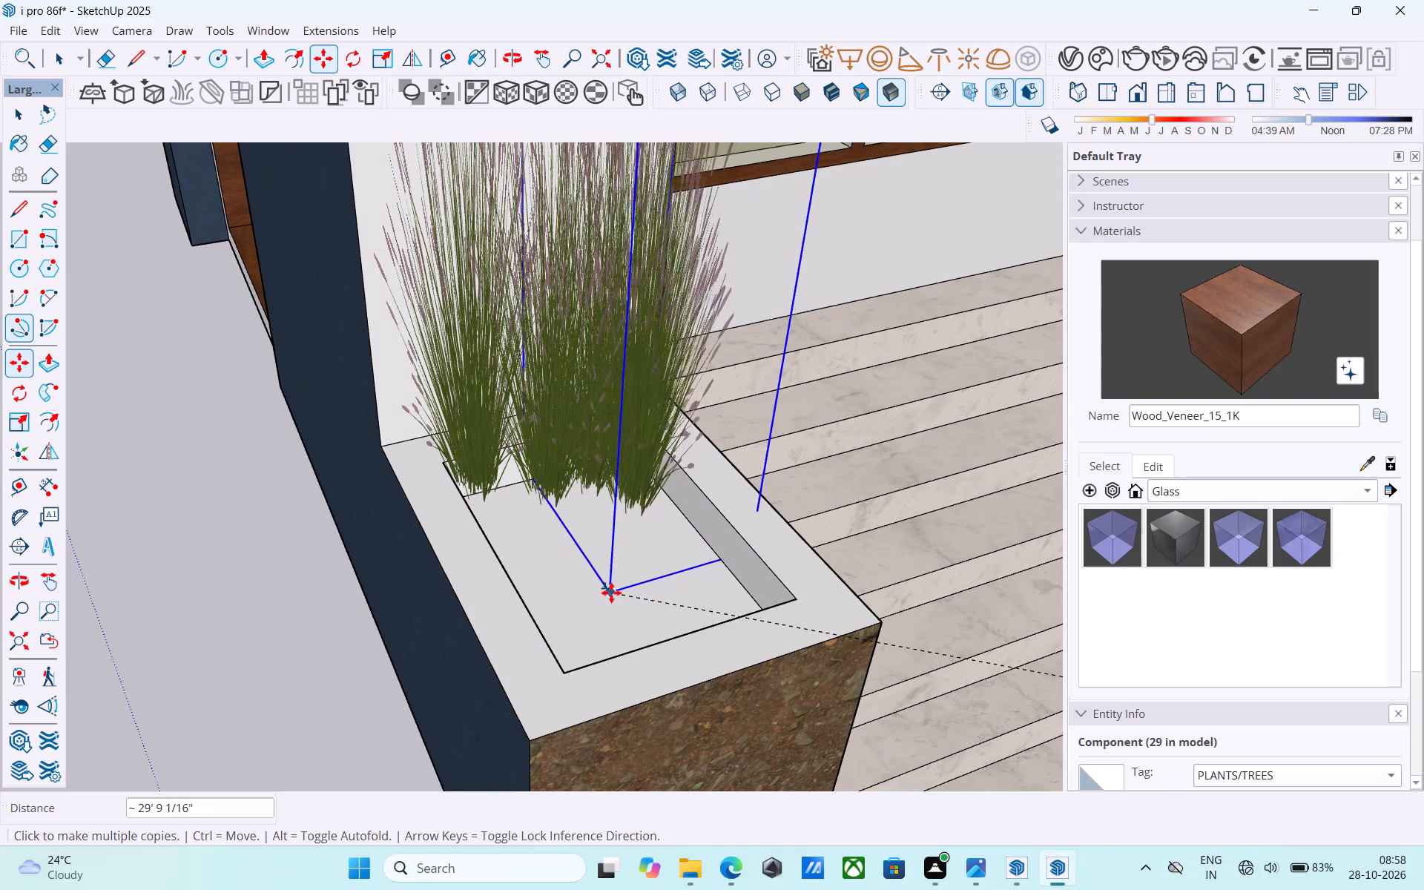
left_click(620, 601)
left_click(656, 653)
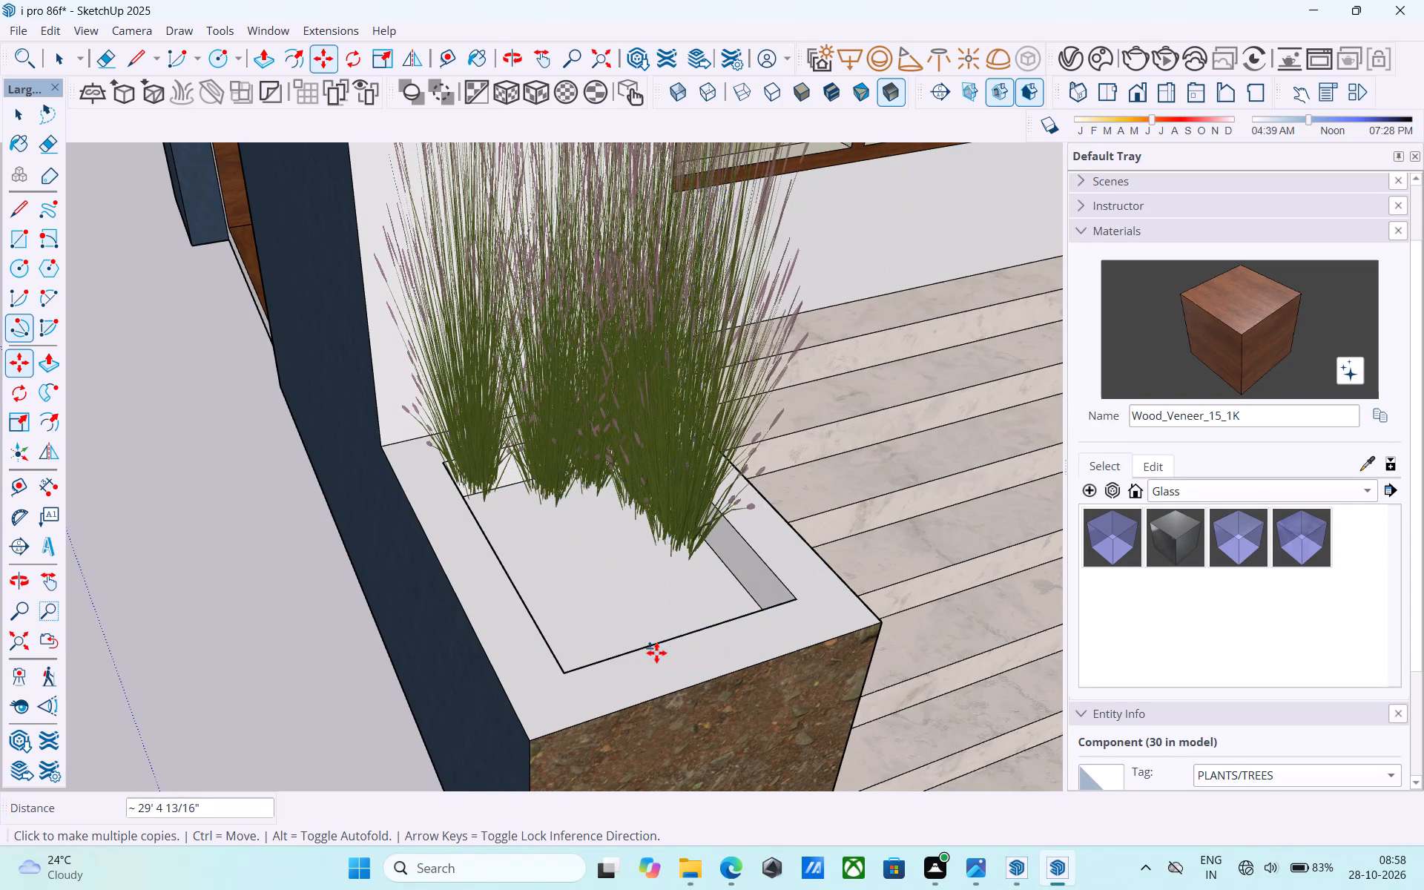
left_click(576, 621)
left_click(510, 622)
left_click(487, 652)
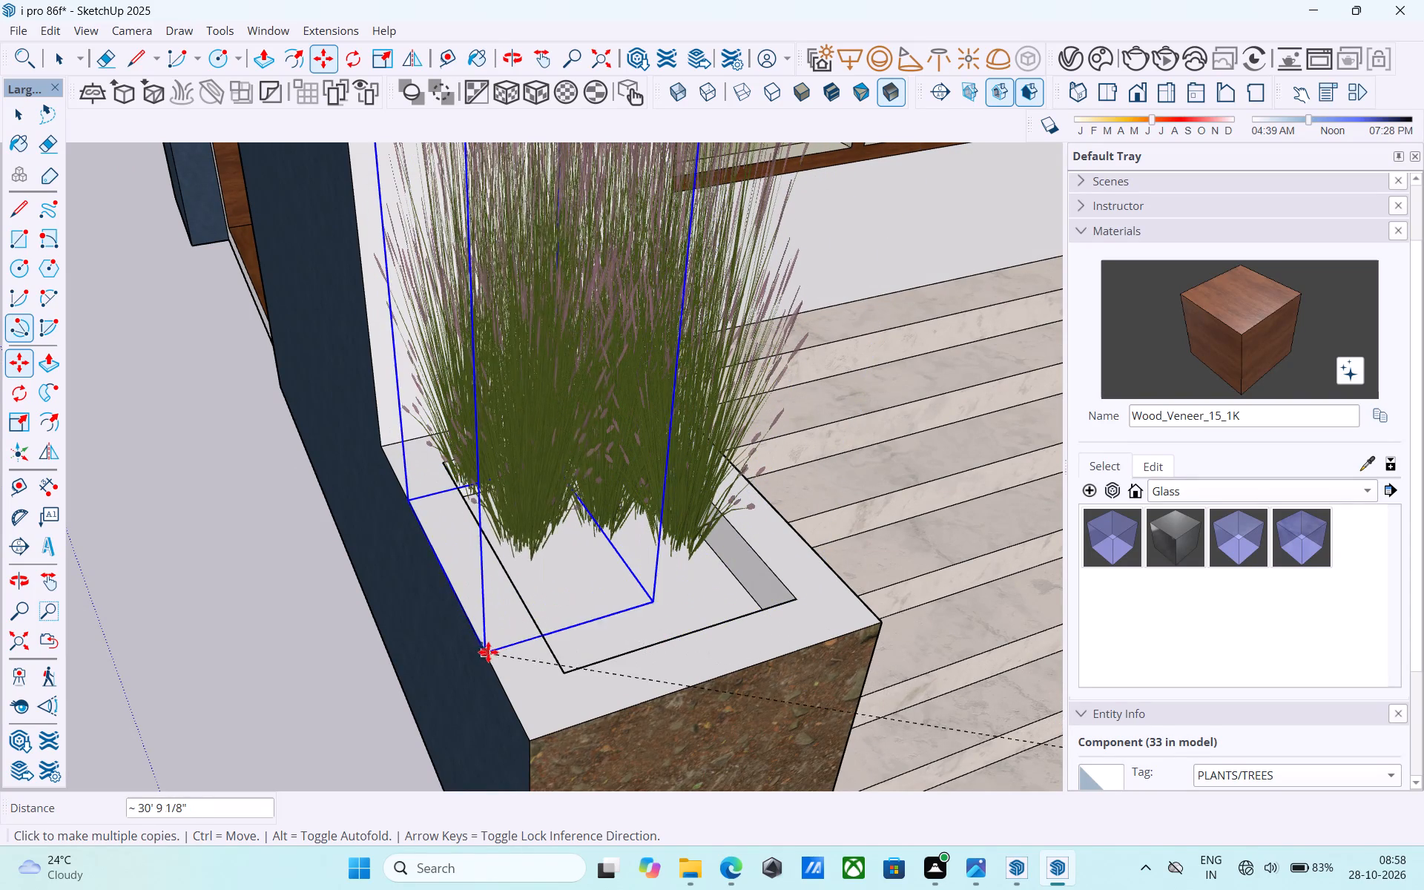
Fill the small planter's front part with seven more flowering grass copies and deselect the plant.
left_click(530, 663)
left_click(578, 665)
left_click(504, 698)
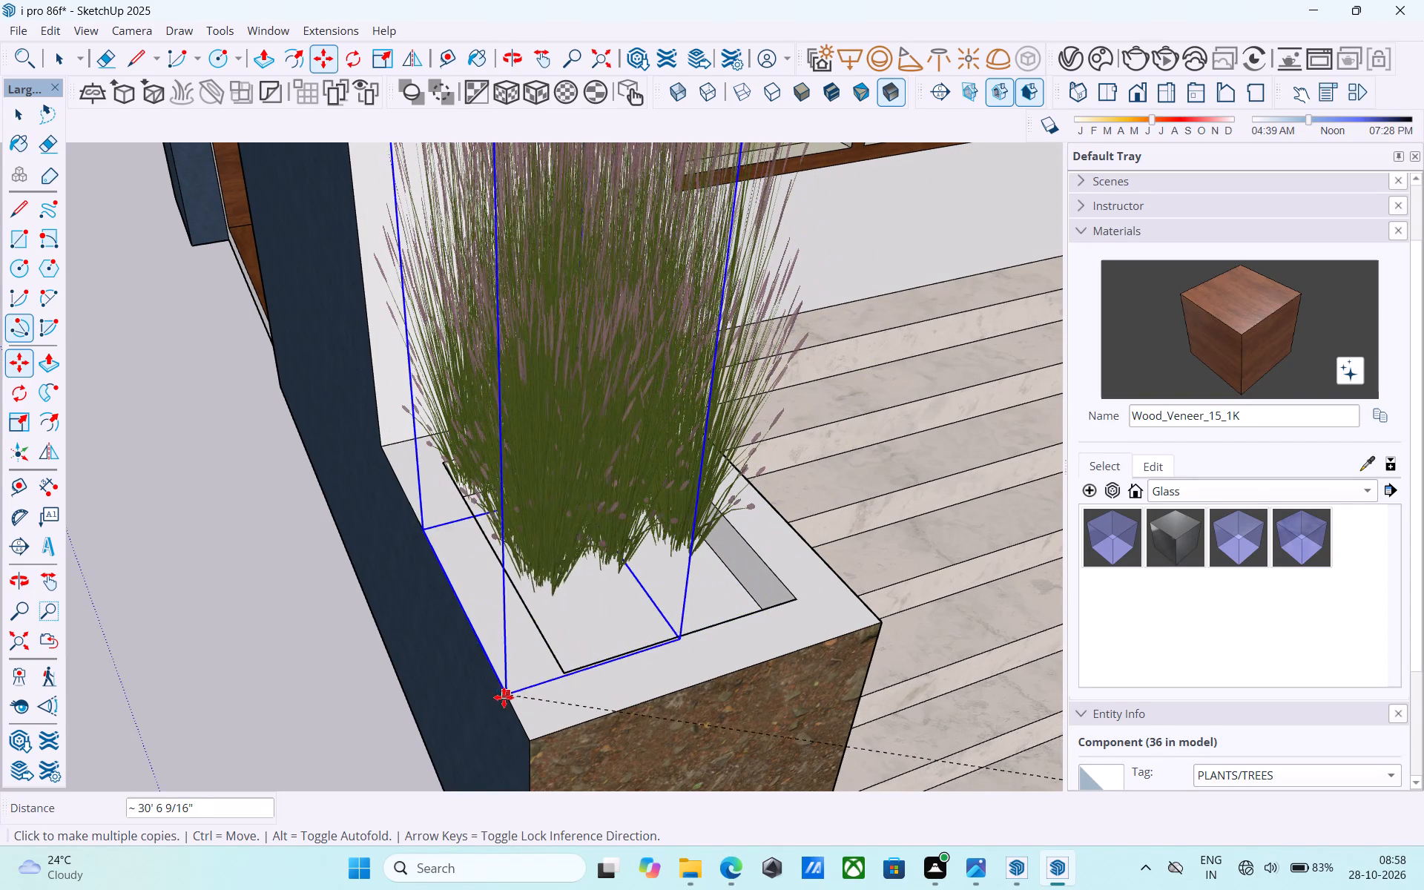
left_click(624, 670)
left_click(539, 734)
left_click(596, 722)
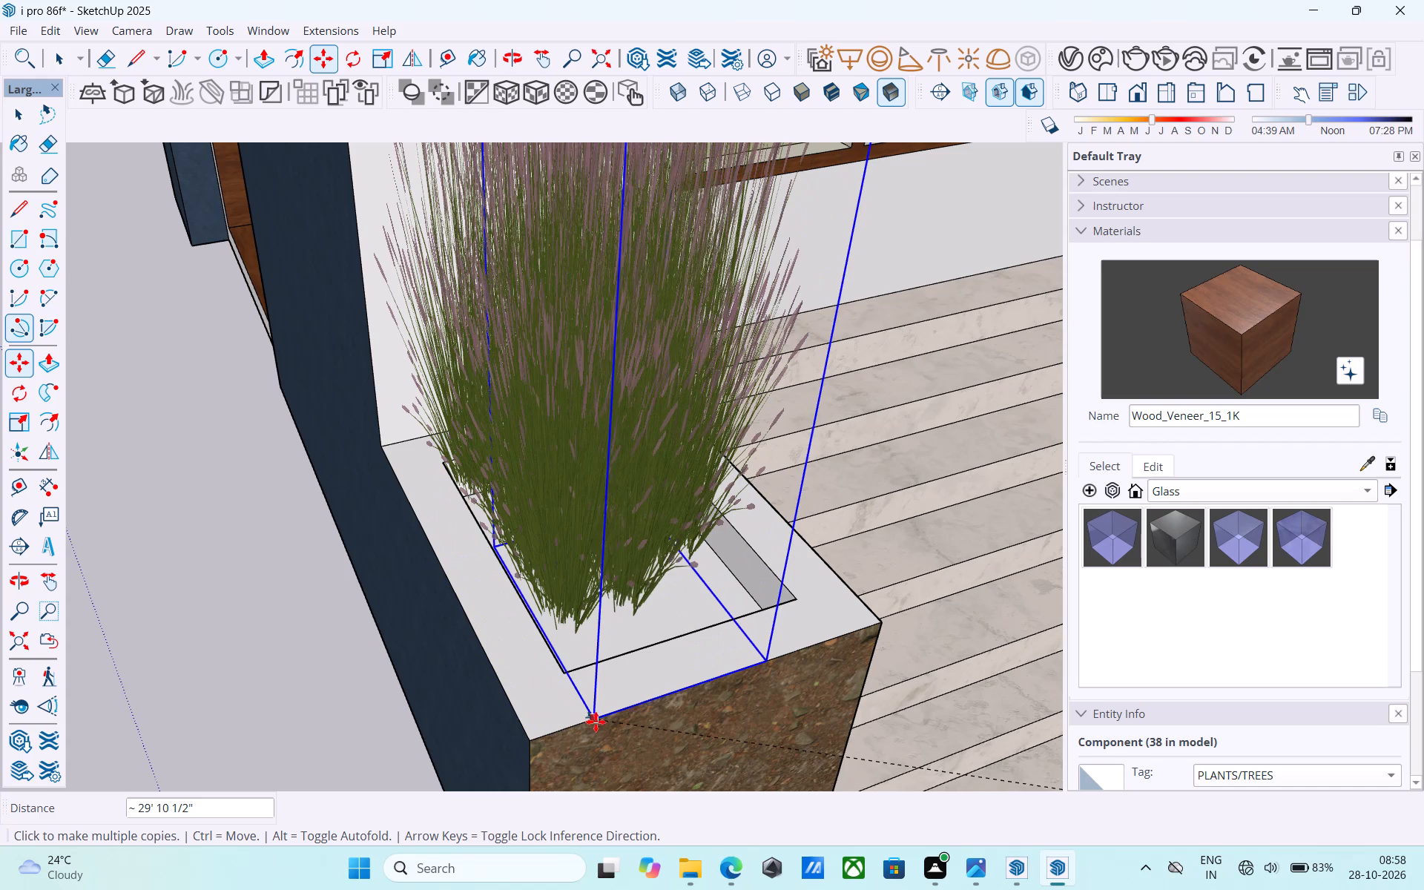
left_click(656, 705)
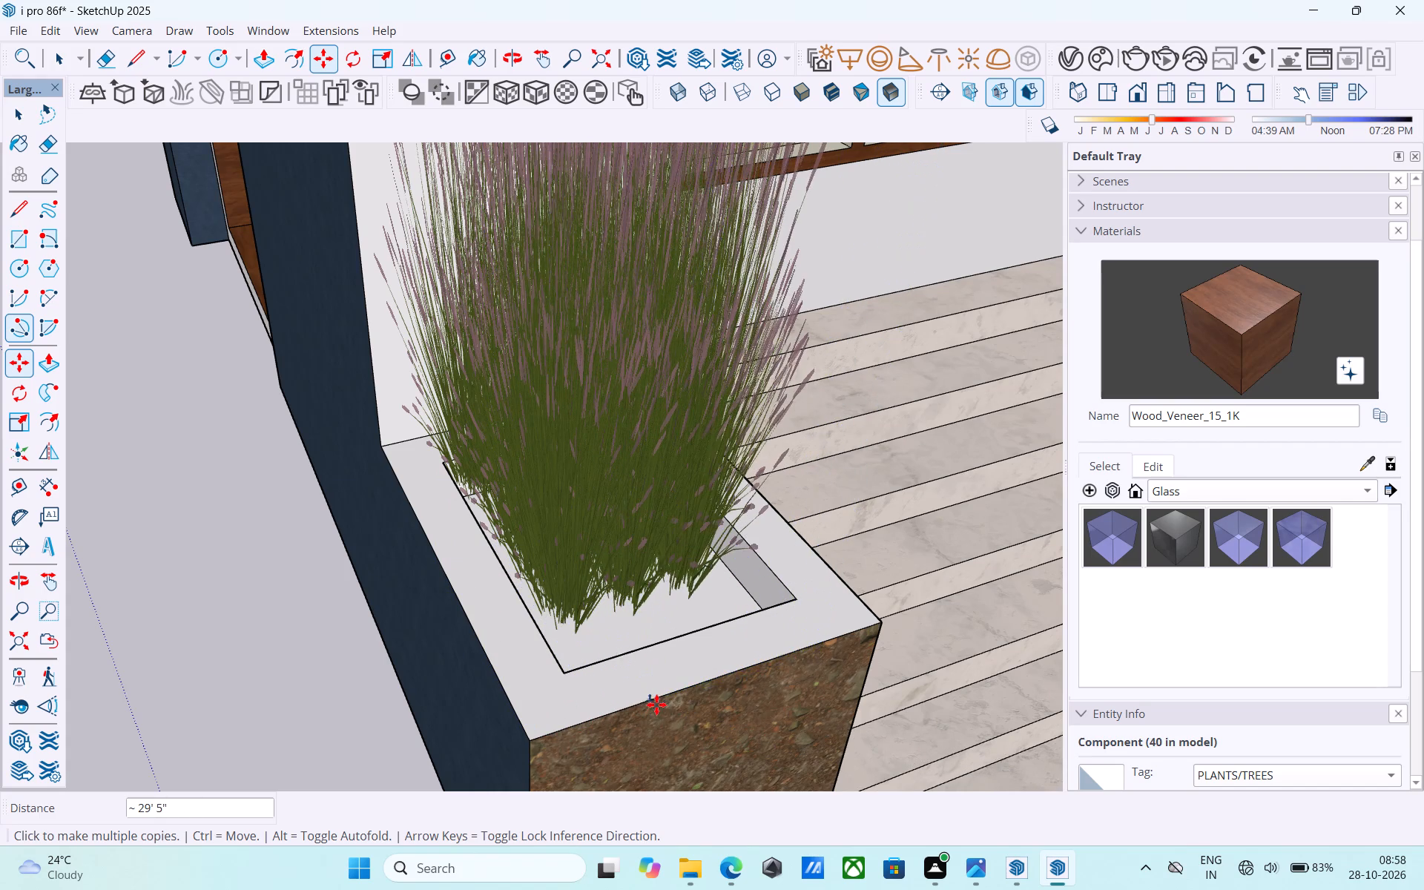
scroll(652, 696, "down", 3)
middle_click_drag(651, 696, 457, 693)
scroll(458, 678, "down", 15)
key("space")
middle_click_drag(467, 649, 446, 640)
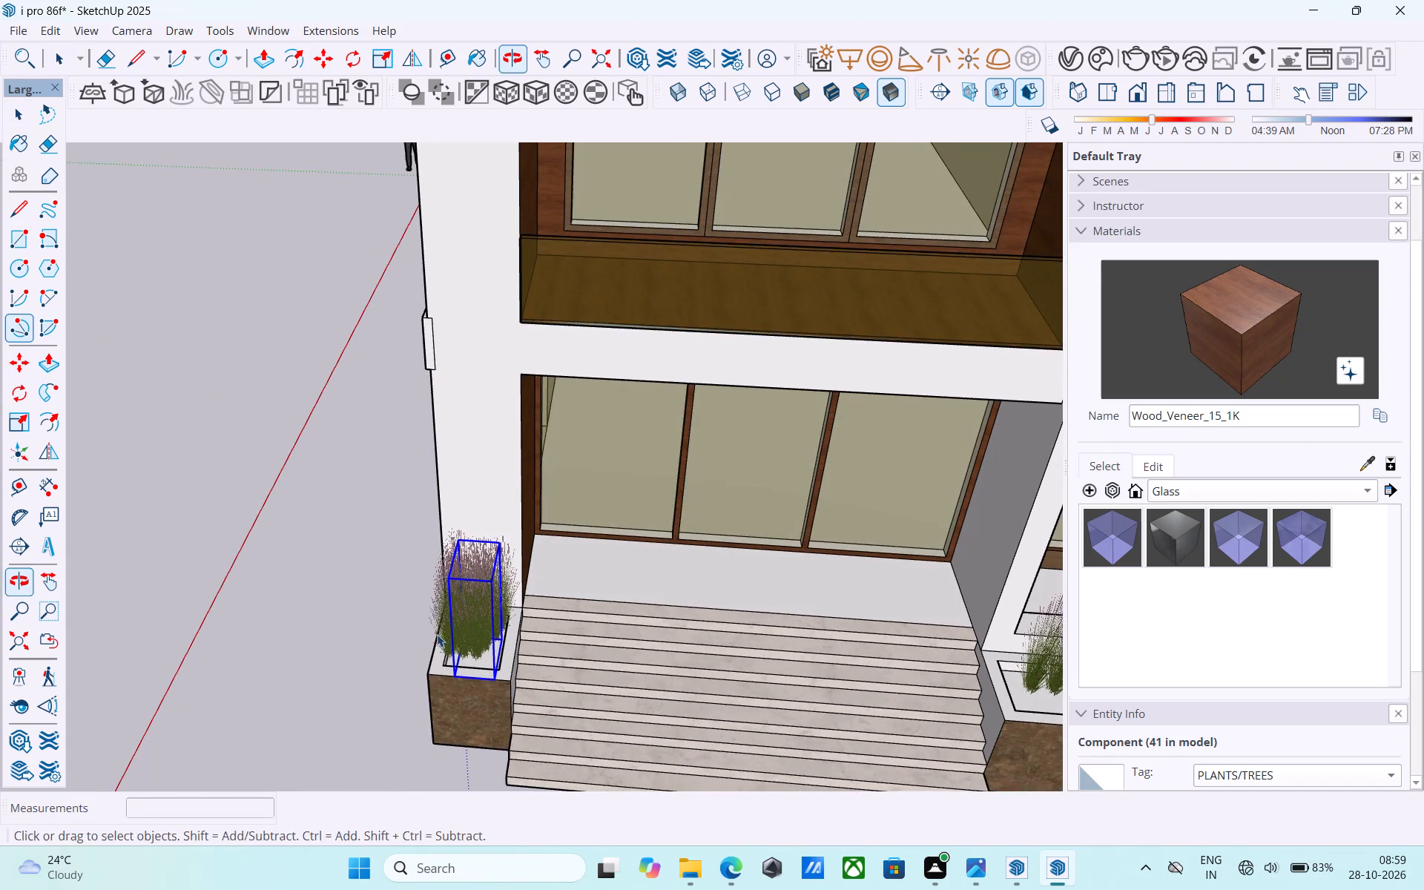
left_click(348, 608)
Save the model, purging its unused items.
middle_click_drag(444, 601, 396, 595)
key("ctrl+s")
scroll(401, 593, "down", 2)
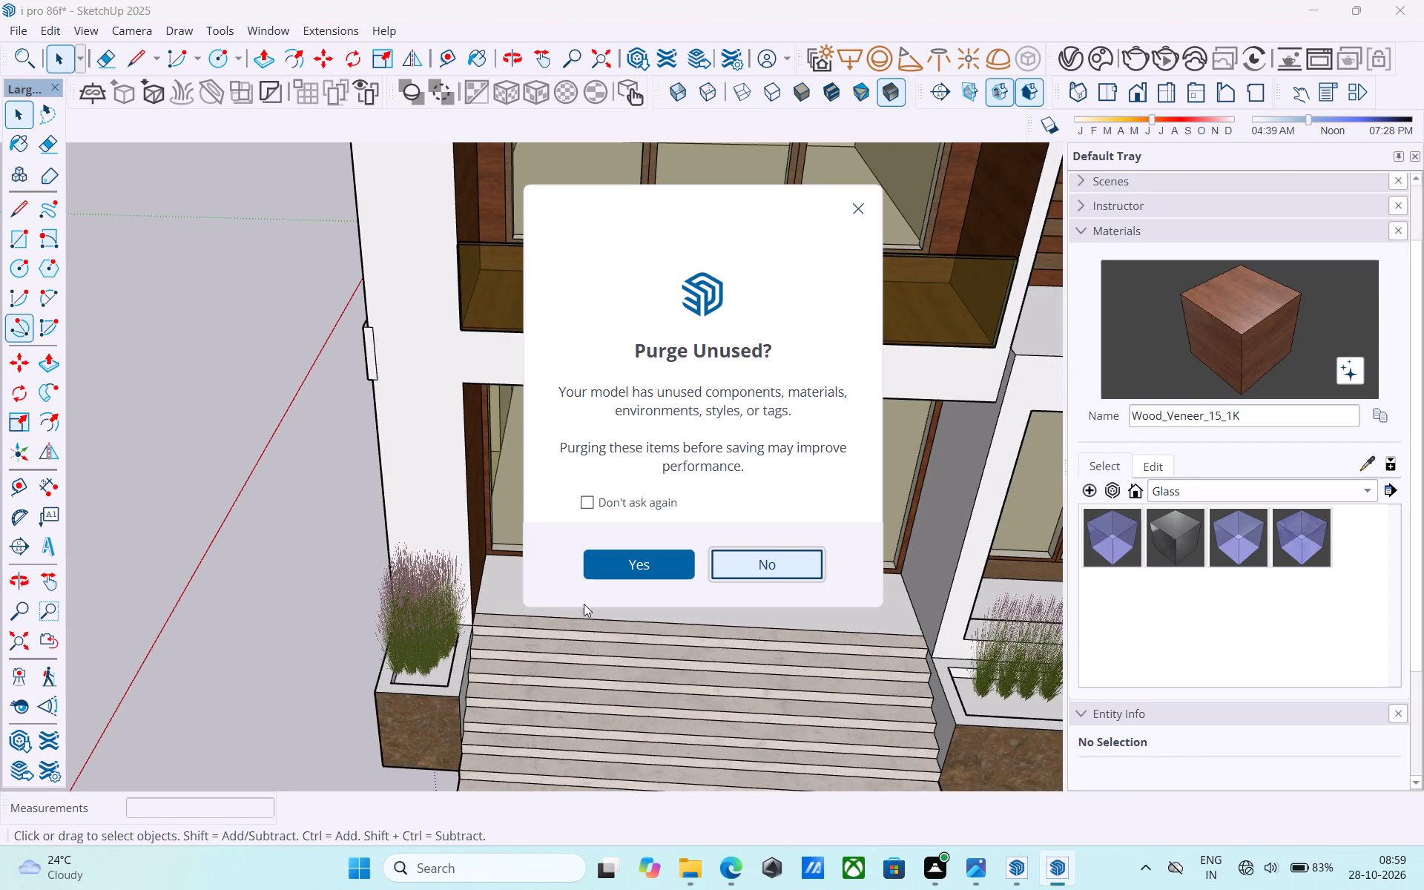
left_click(616, 567)
Examine the planted front planters and the whole four-storey building from the front and both sides.
middle_click_drag(595, 564, 633, 404)
middle_click_drag(650, 455, 616, 491, "shift")
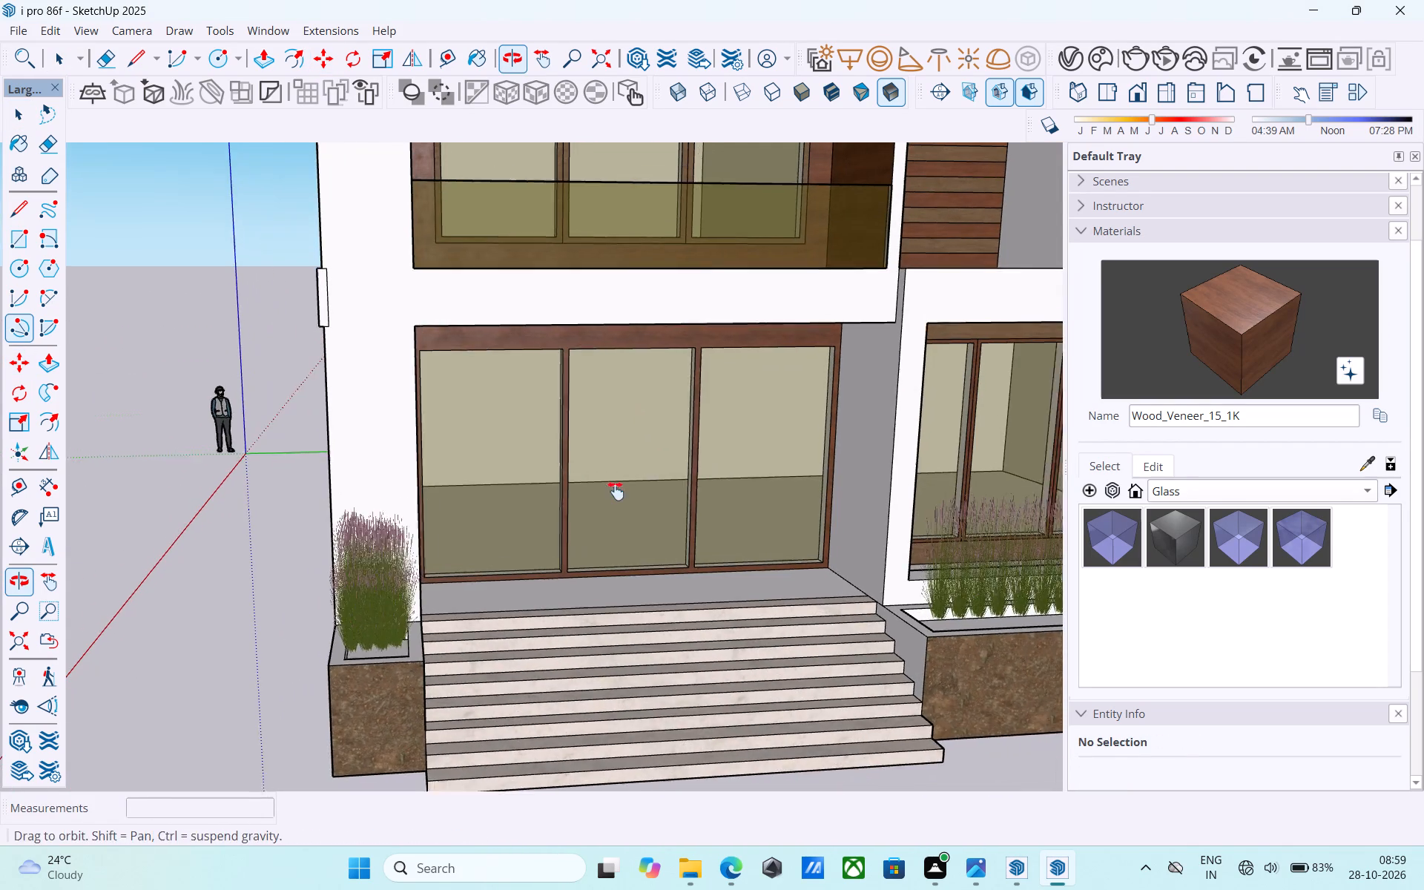
middle_click_drag(616, 491, 612, 497, "shift")
scroll(622, 516, "down", 2)
middle_click(622, 516)
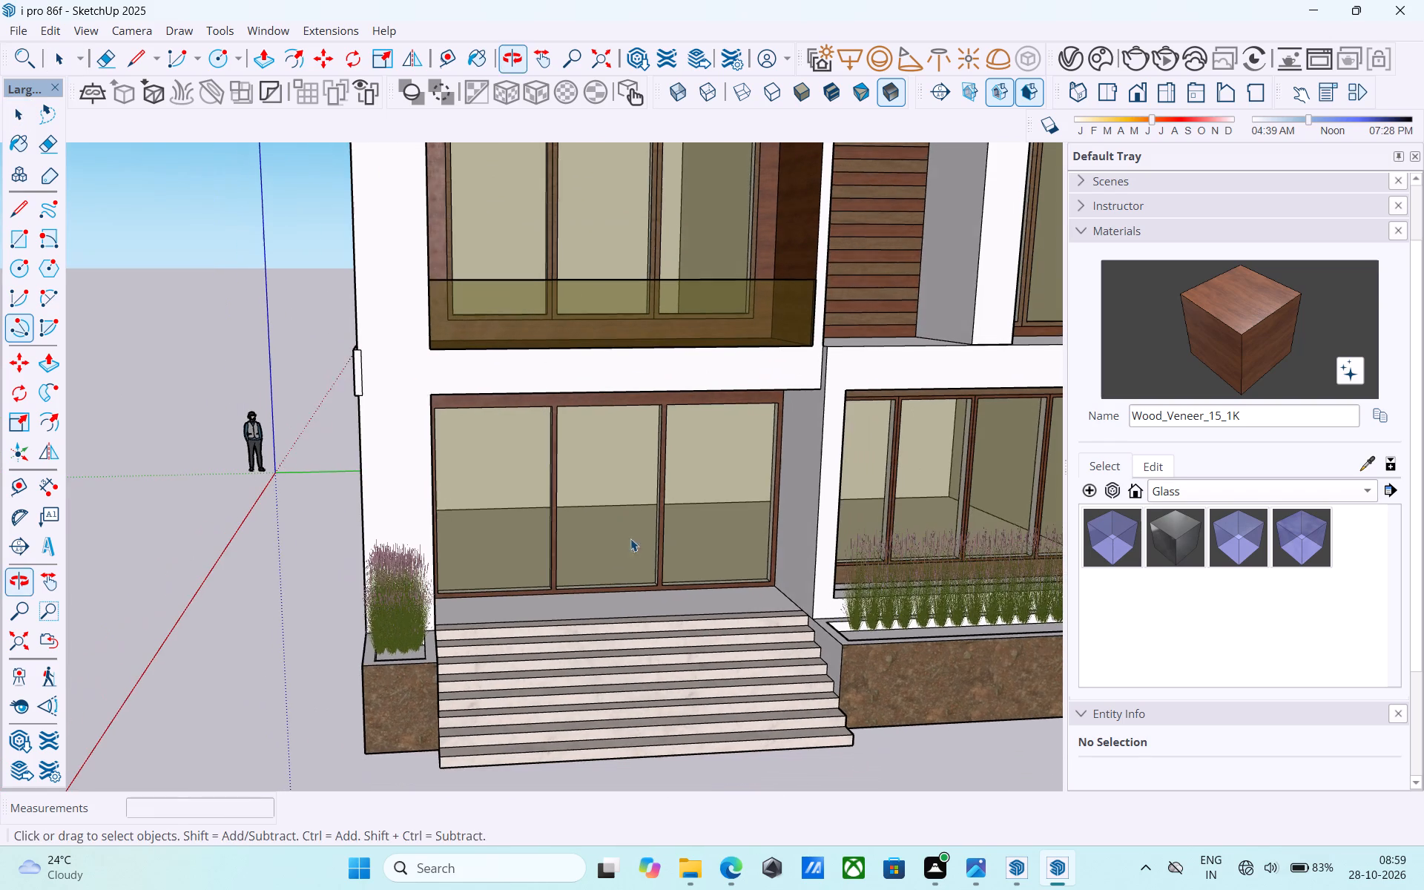
middle_click_drag(685, 571, 652, 564)
scroll(661, 578, "down", 1)
middle_click_drag(662, 580, 380, 615, "shift")
scroll(386, 607, "down", 4)
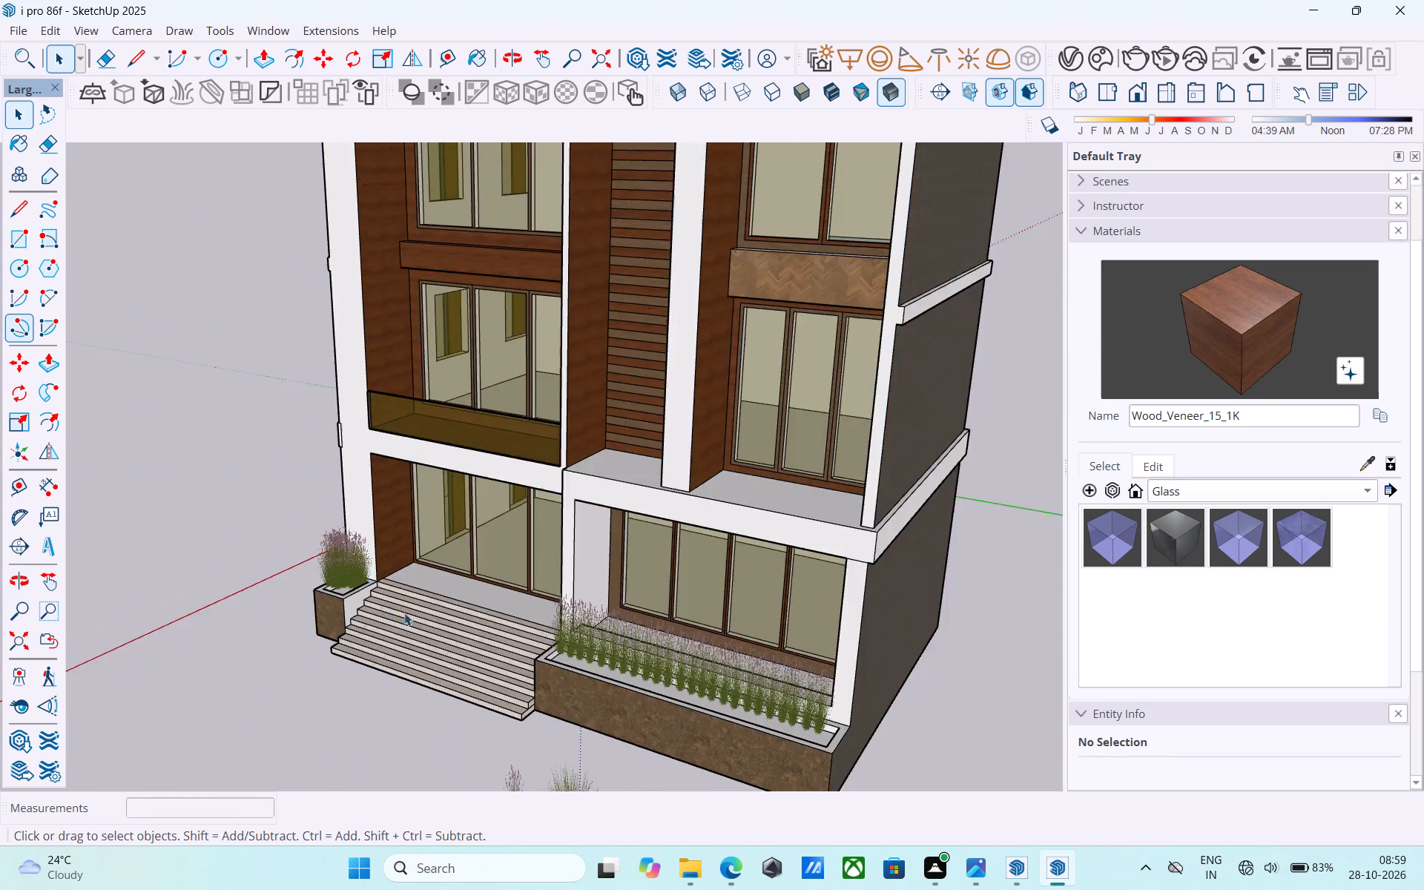
middle_click_drag(596, 611, 754, 575)
scroll(755, 616, "up", 4)
scroll(746, 612, "down", 4)
middle_click_drag(718, 627, 1087, 582)
middle_click_drag(921, 593, 901, 688)
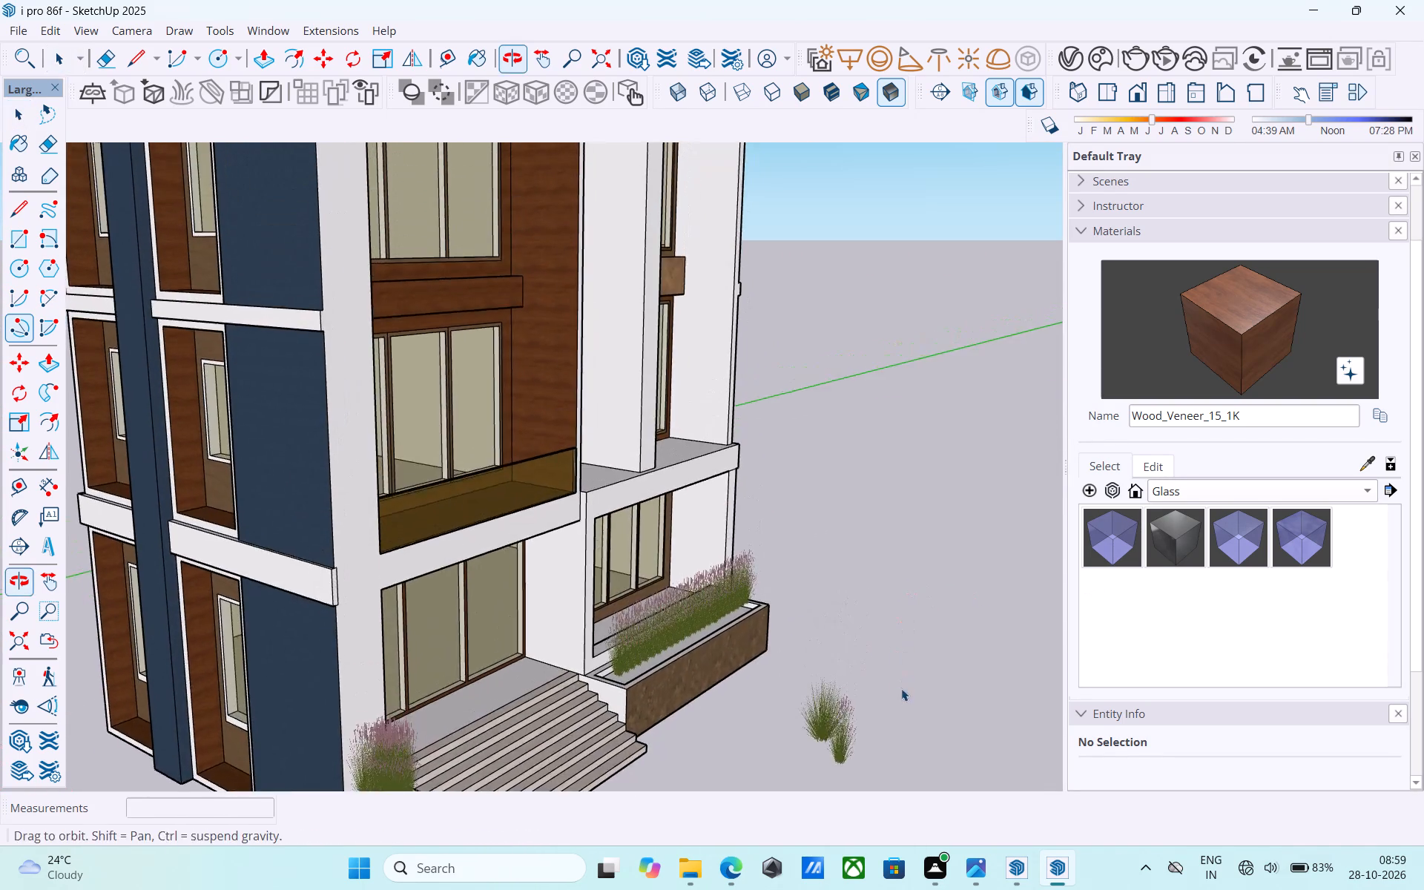
scroll(859, 644, "down", 7)
middle_click_drag(821, 596, 650, 670)
middle_click_drag(664, 663, 680, 620)
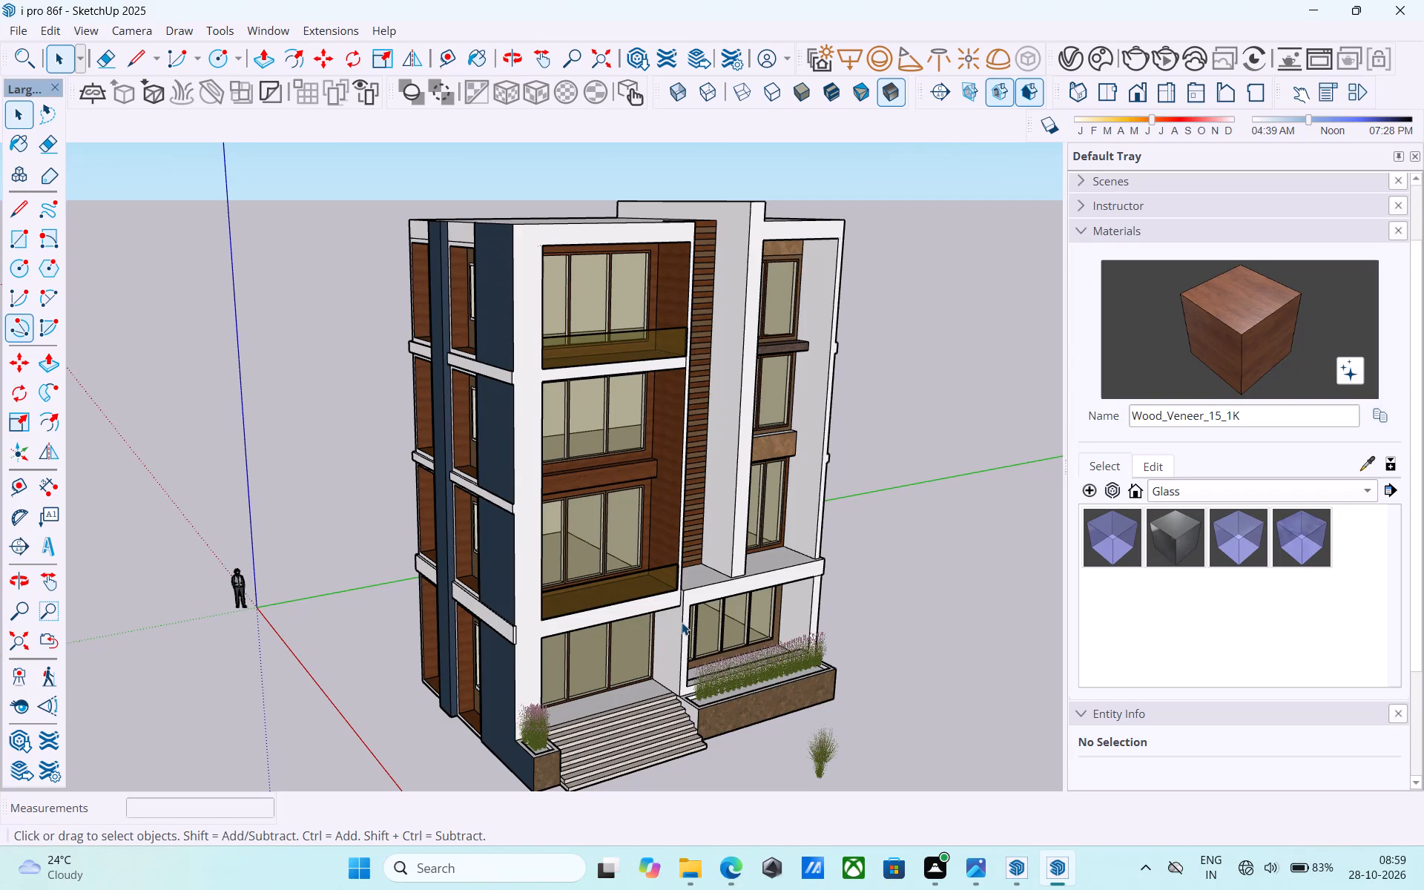
scroll(725, 645, "down", 3)
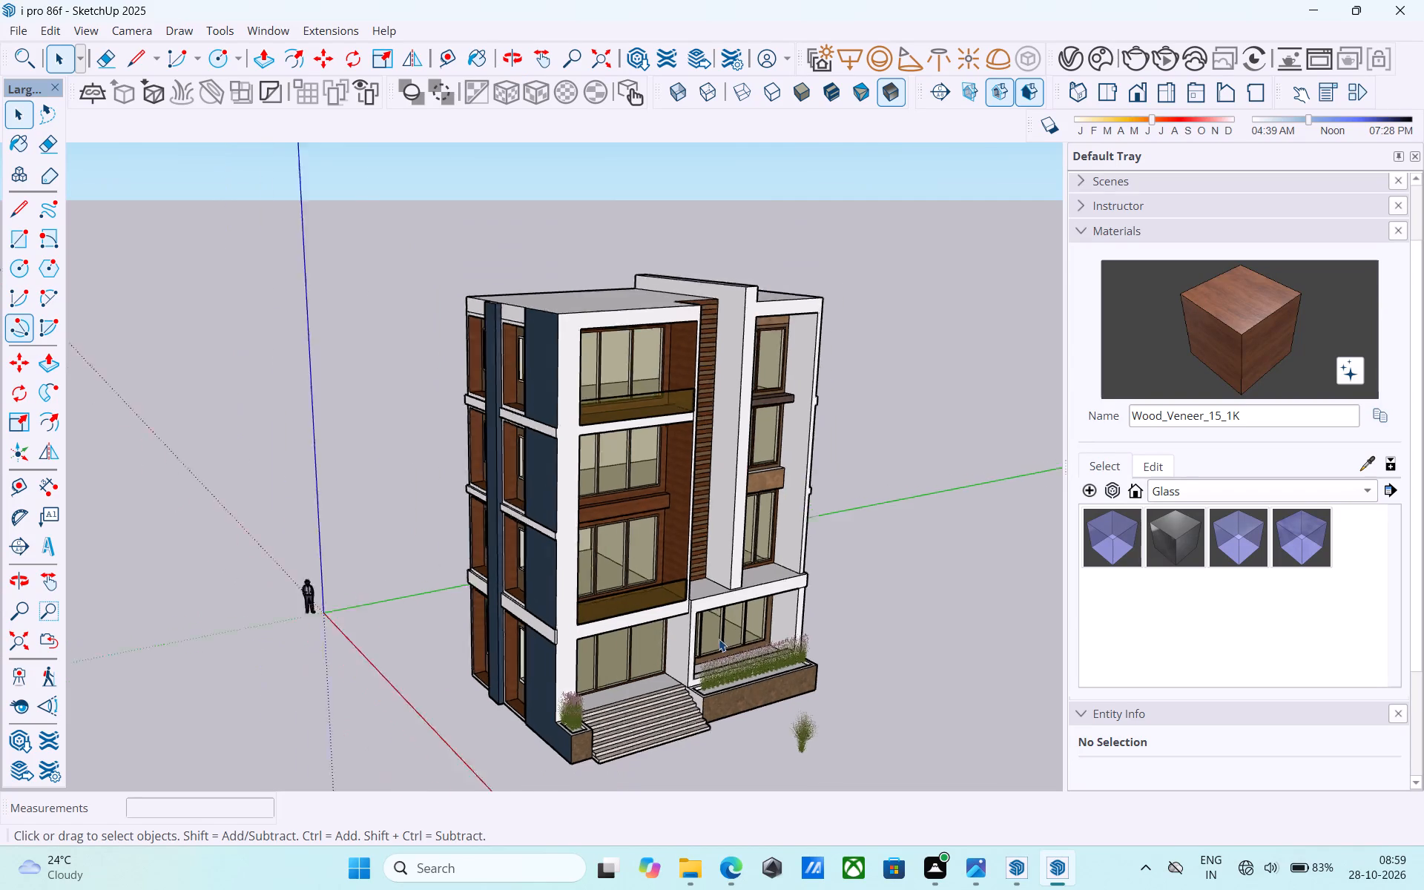
scroll(719, 639, "down", 1)
middle_click_drag(713, 638, 591, 593)
middle_click_drag(722, 482, 640, 355)
scroll(674, 466, "down", 1)
middle_click_drag(670, 467, 627, 426)
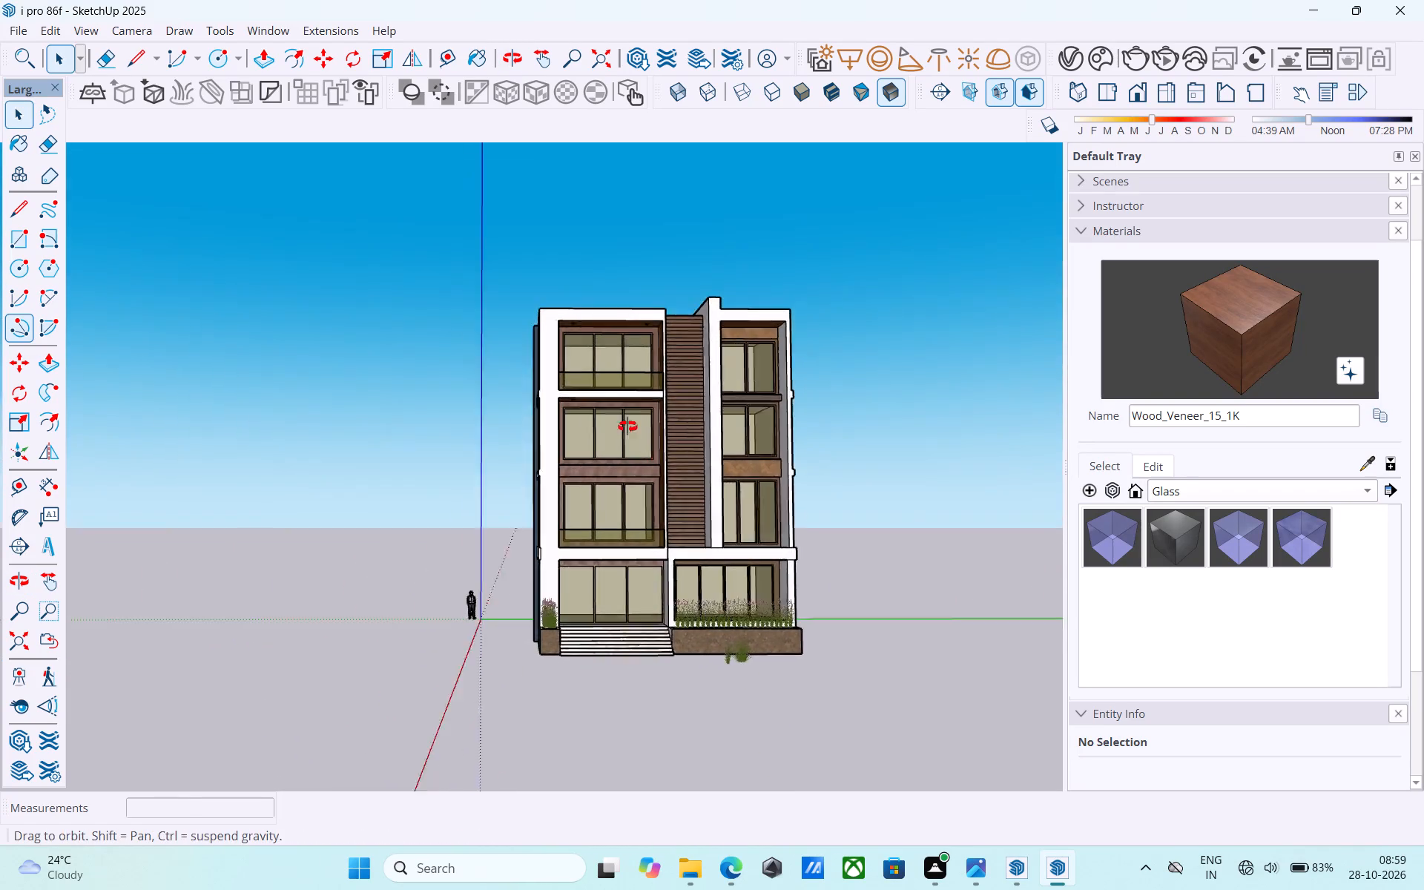
Examine the whole building's front facade from a distance and from a low corner angle.
middle_click_drag(627, 426, 603, 418)
scroll(607, 423, "down", 1)
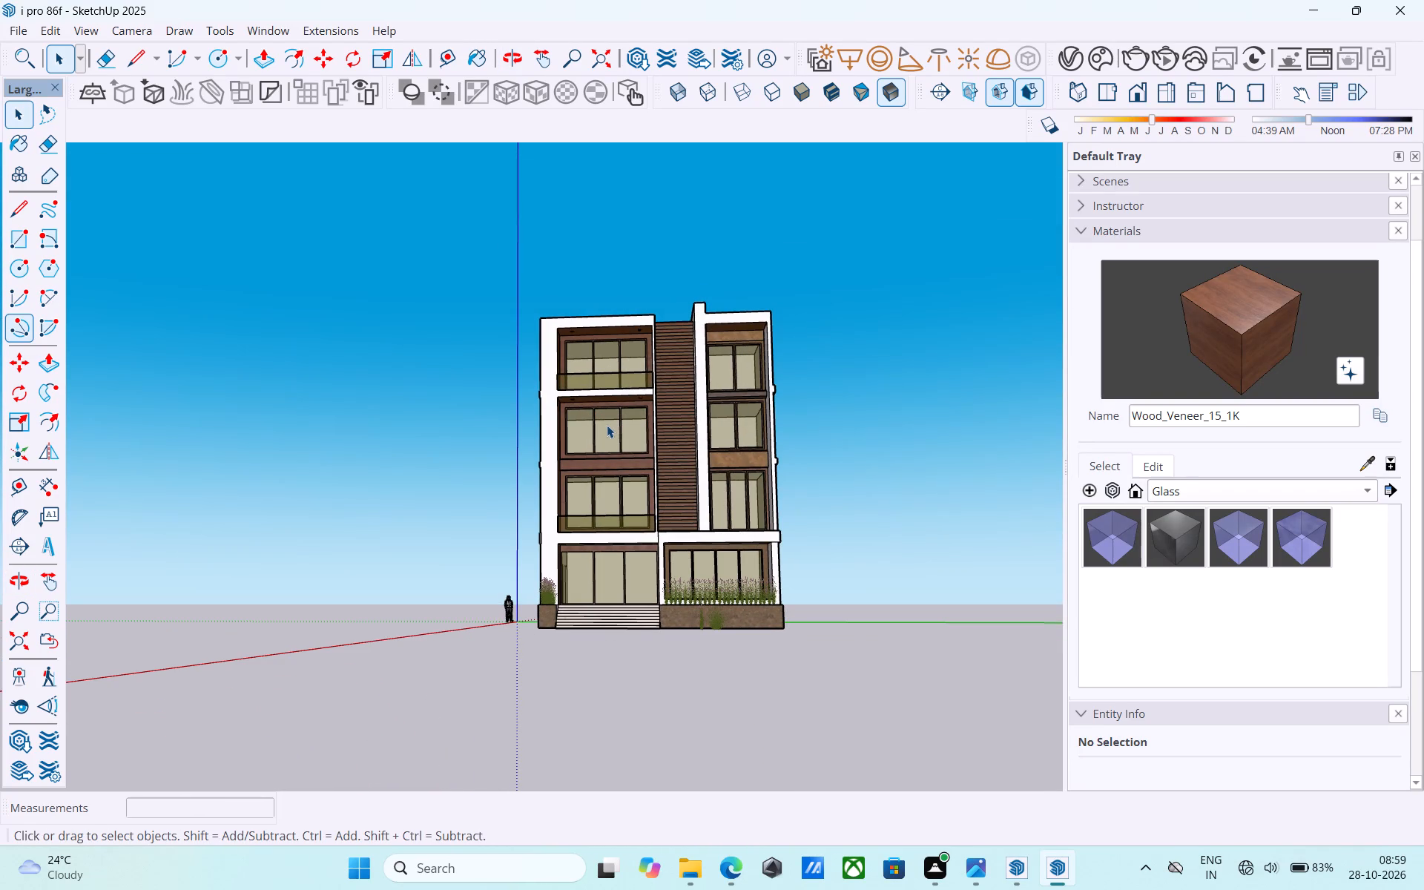
scroll(607, 425, "up", 1)
scroll(691, 462, "down", 2)
middle_click_drag(671, 501, 730, 524)
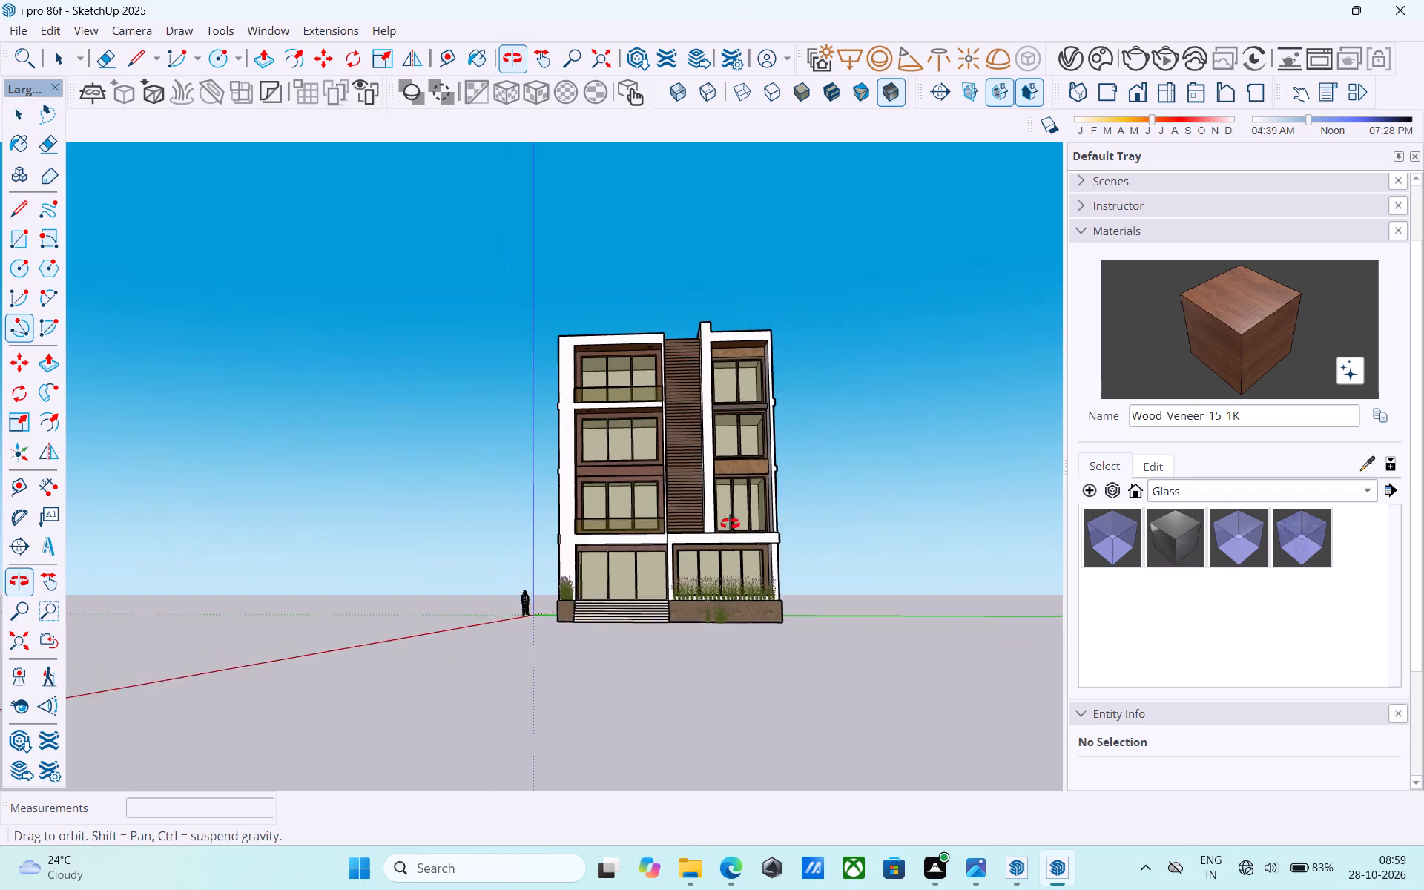
middle_click_drag(730, 524, 1087, 611)
scroll(662, 613, "up", 3)
middle_click_drag(651, 591, 544, 512)
scroll(547, 508, "up", 4)
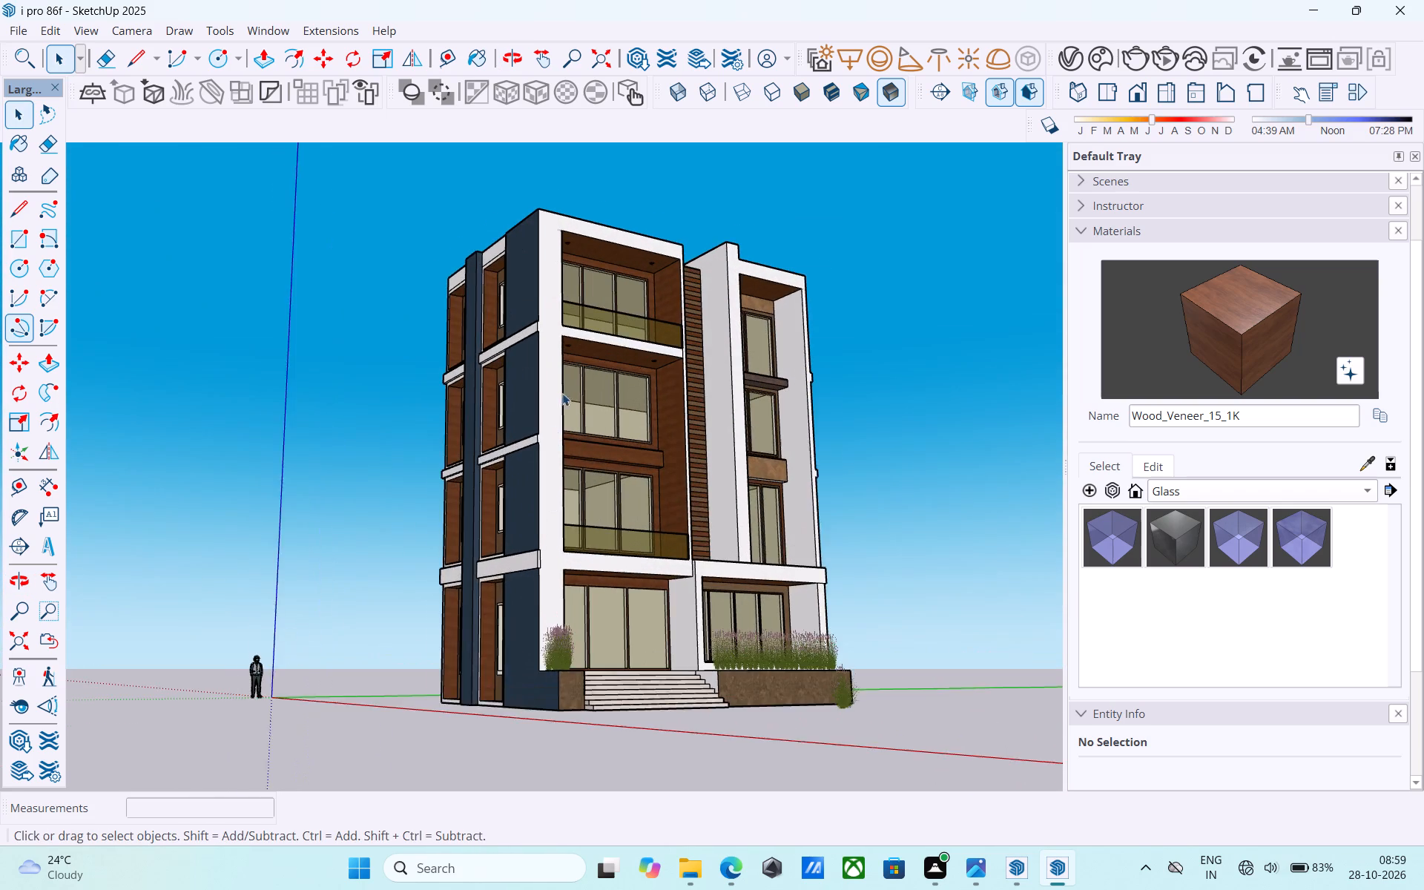
Set the intensity of all four V-Ray sphere lights to 300.
left_click(1081, 48)
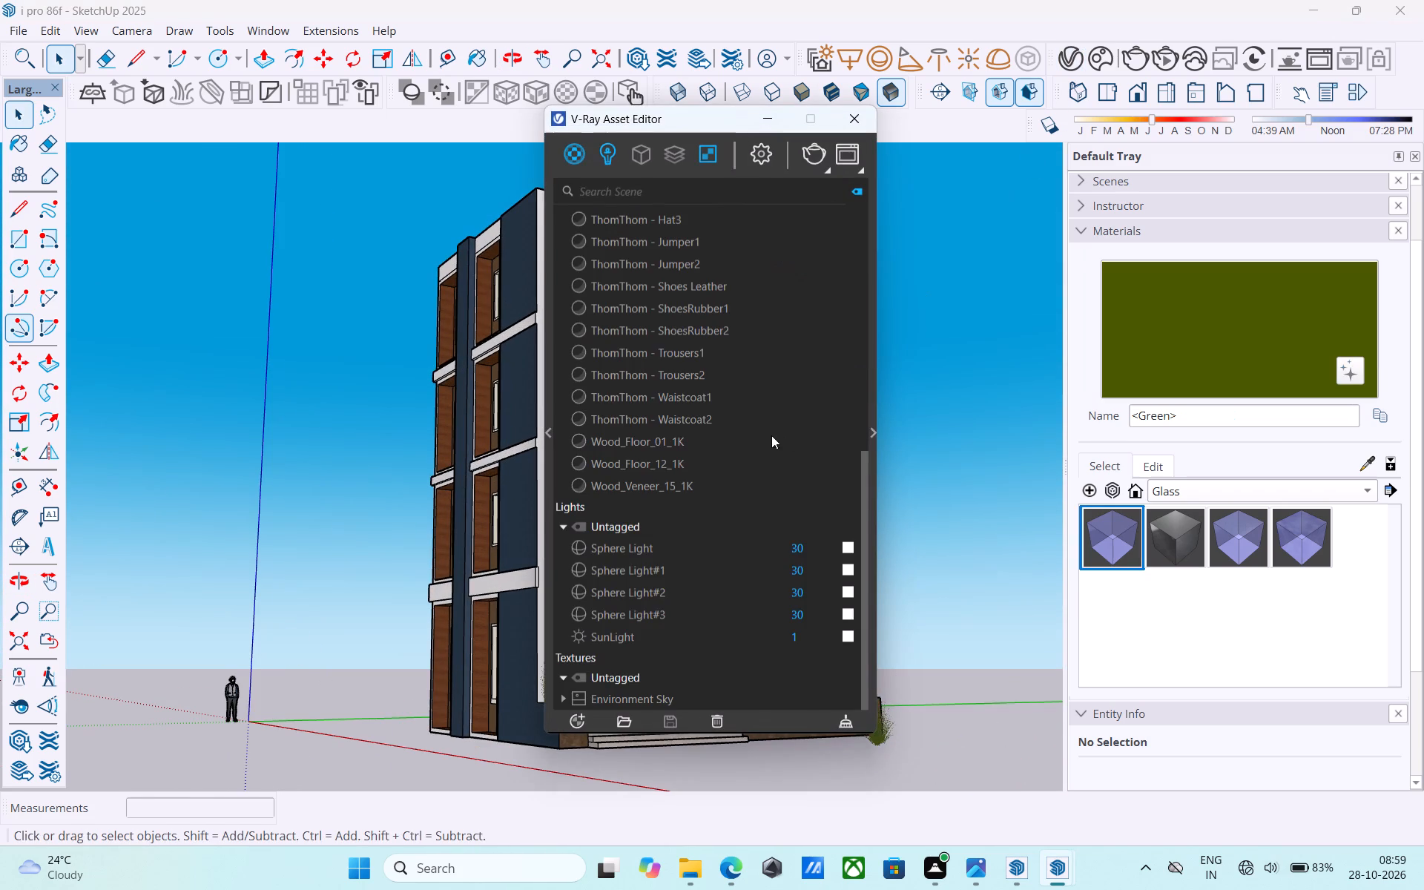
left_click(820, 544)
key("0")
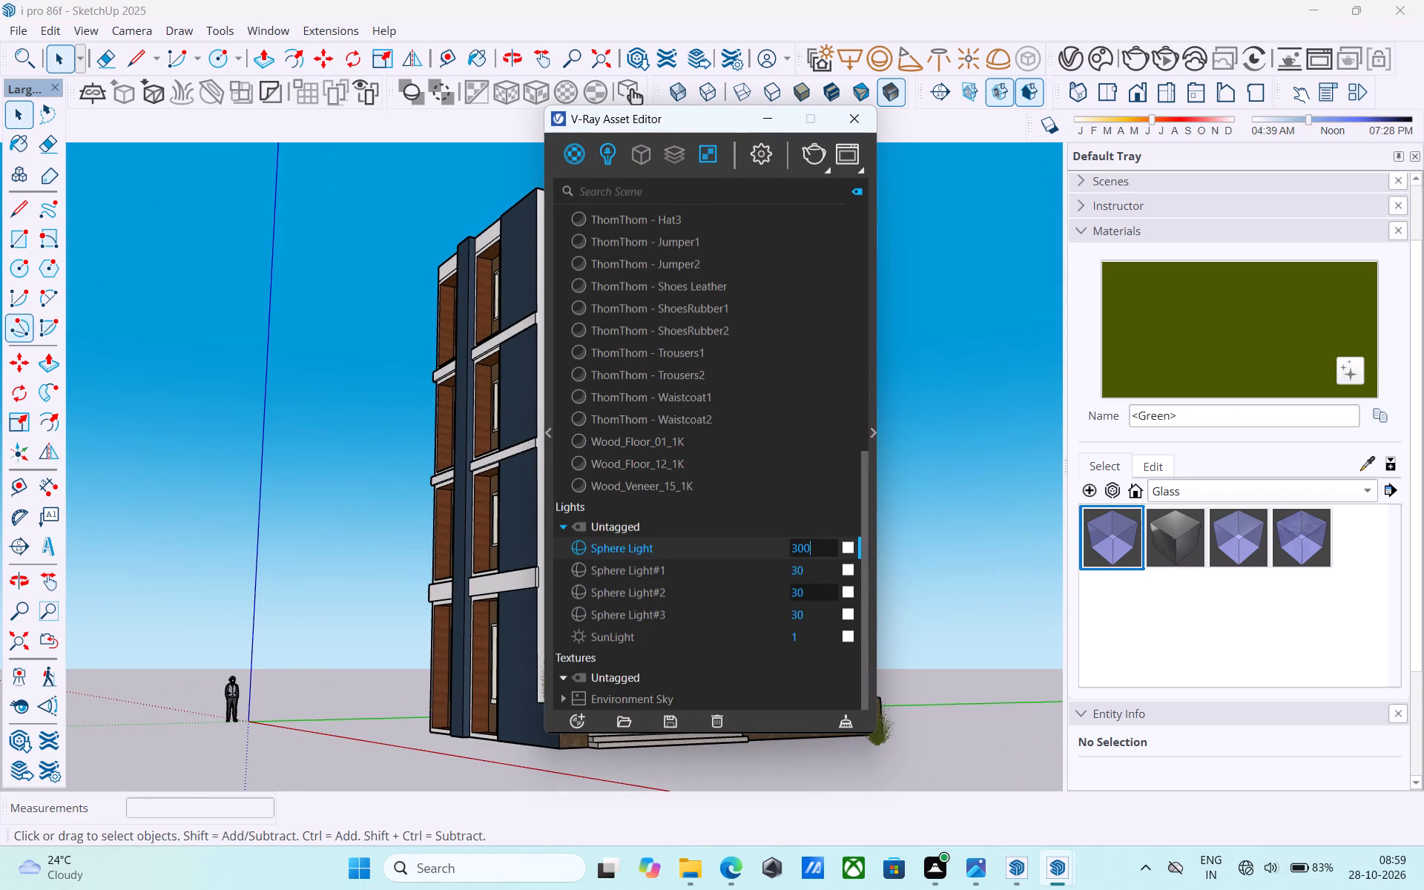
left_click(815, 575)
key("0")
left_click(815, 594)
key("0")
left_click(814, 613)
key("0")
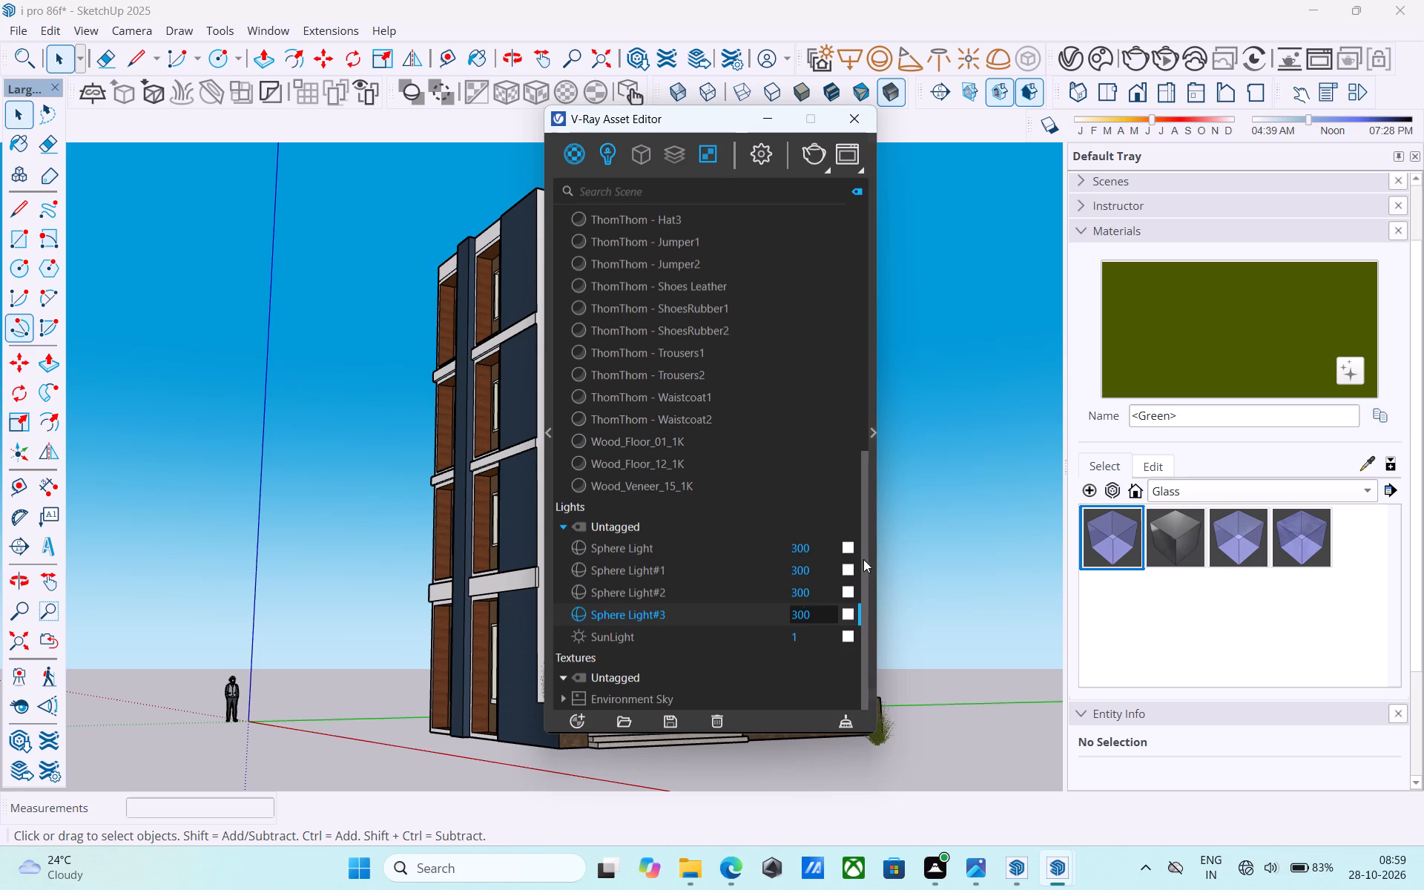
Colour all four sphere lights warm yellow (RGB 0.972, 0.862, 0.113) and close the V-Ray editor.
left_click(851, 550)
left_click(565, 558)
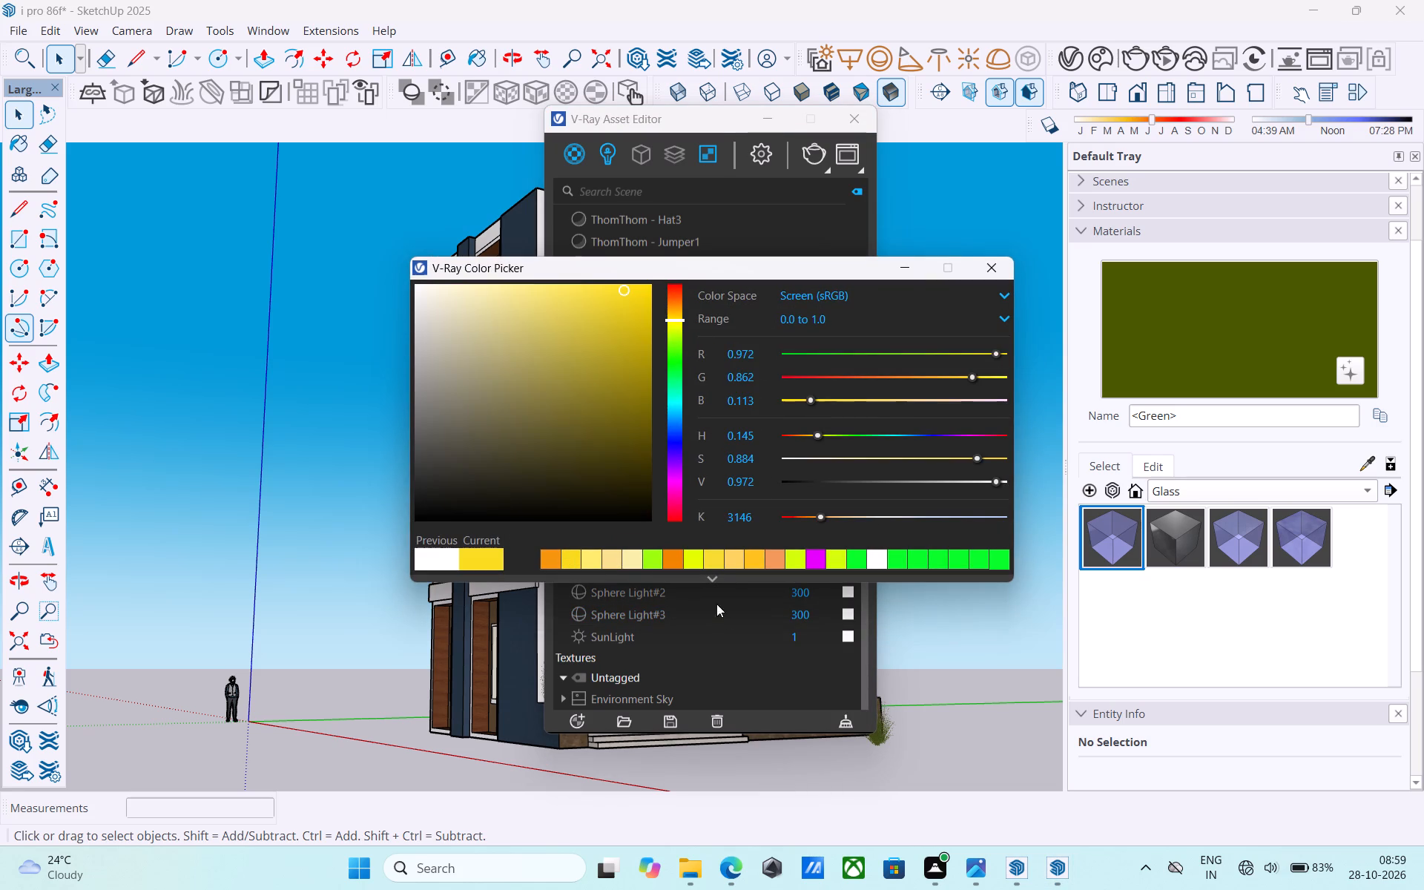
left_click_drag(738, 272, 510, 161)
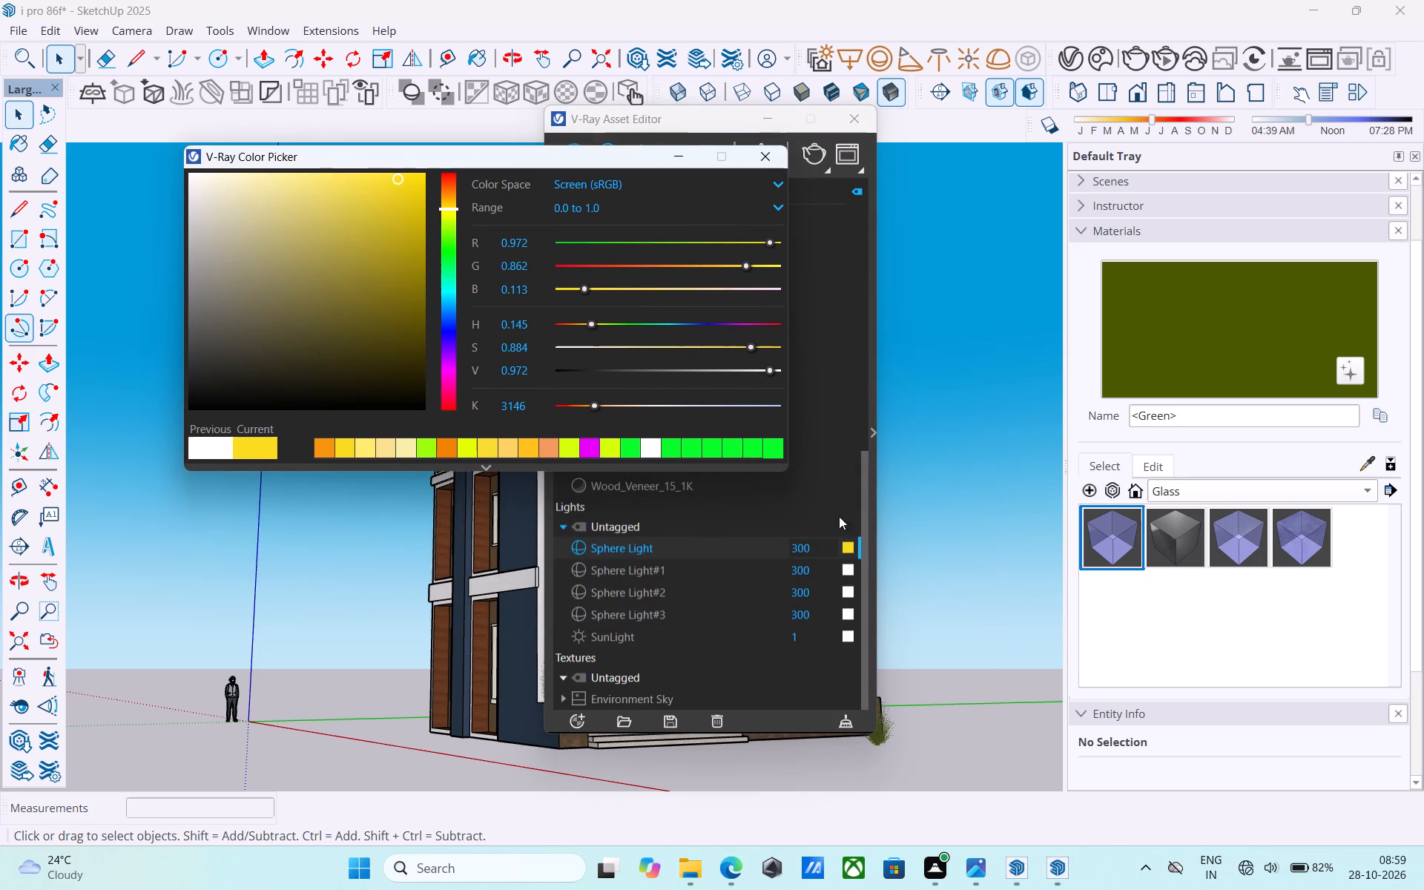
left_click(848, 565)
left_click(340, 449)
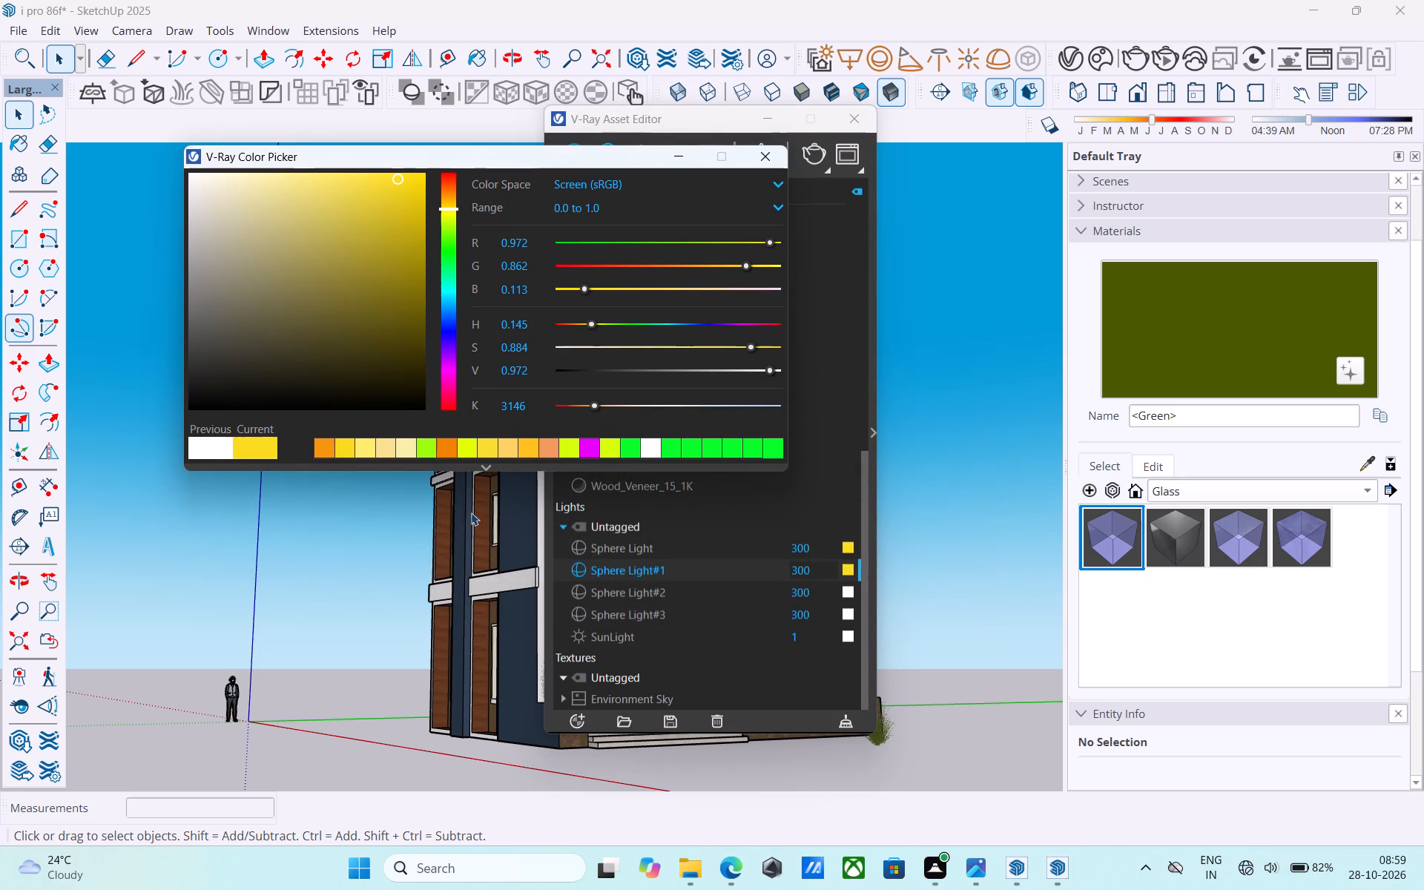
left_click(851, 590)
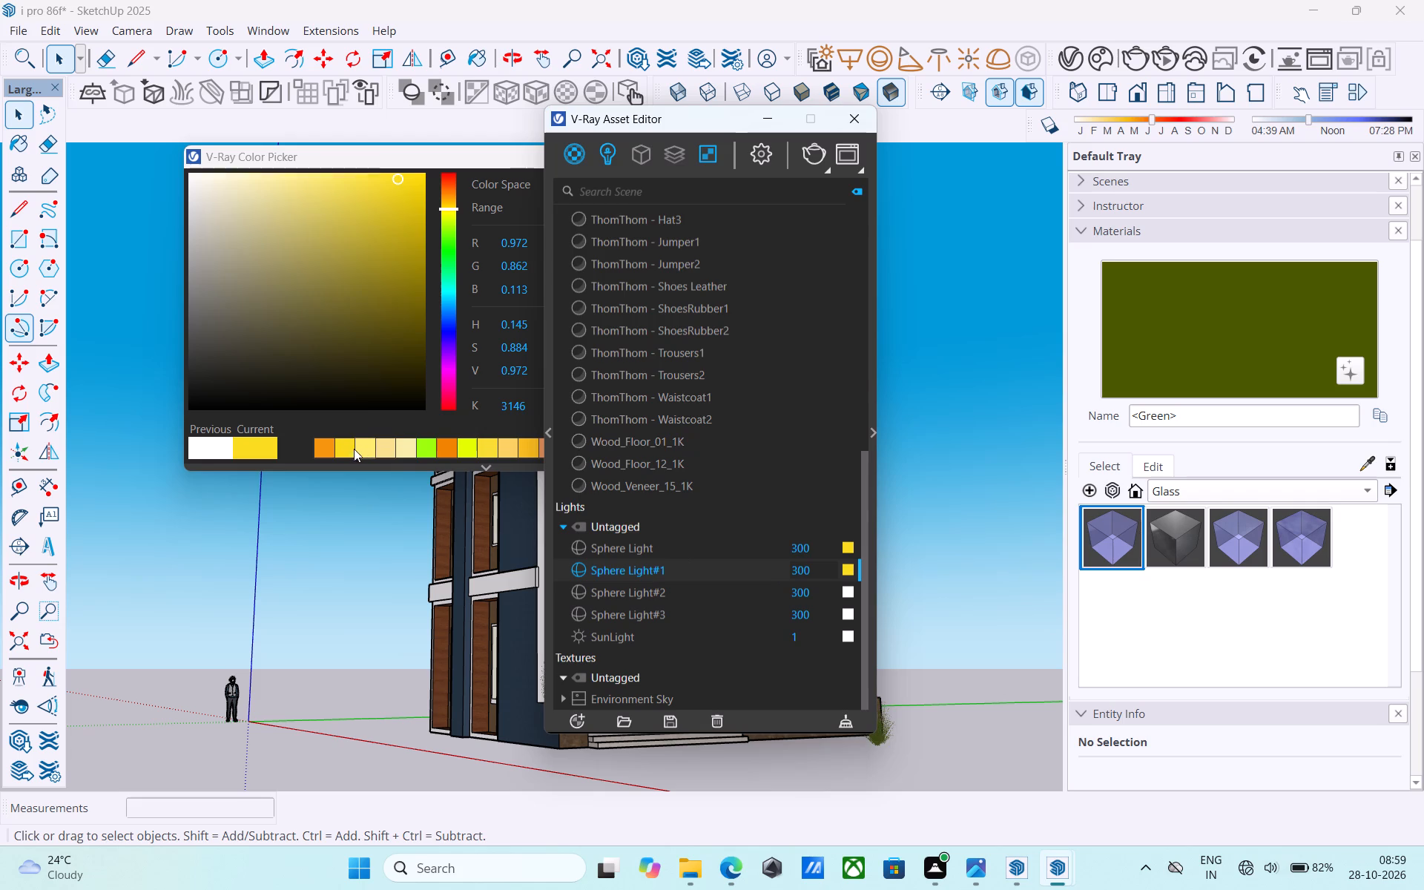
left_click(343, 452)
left_click(849, 593)
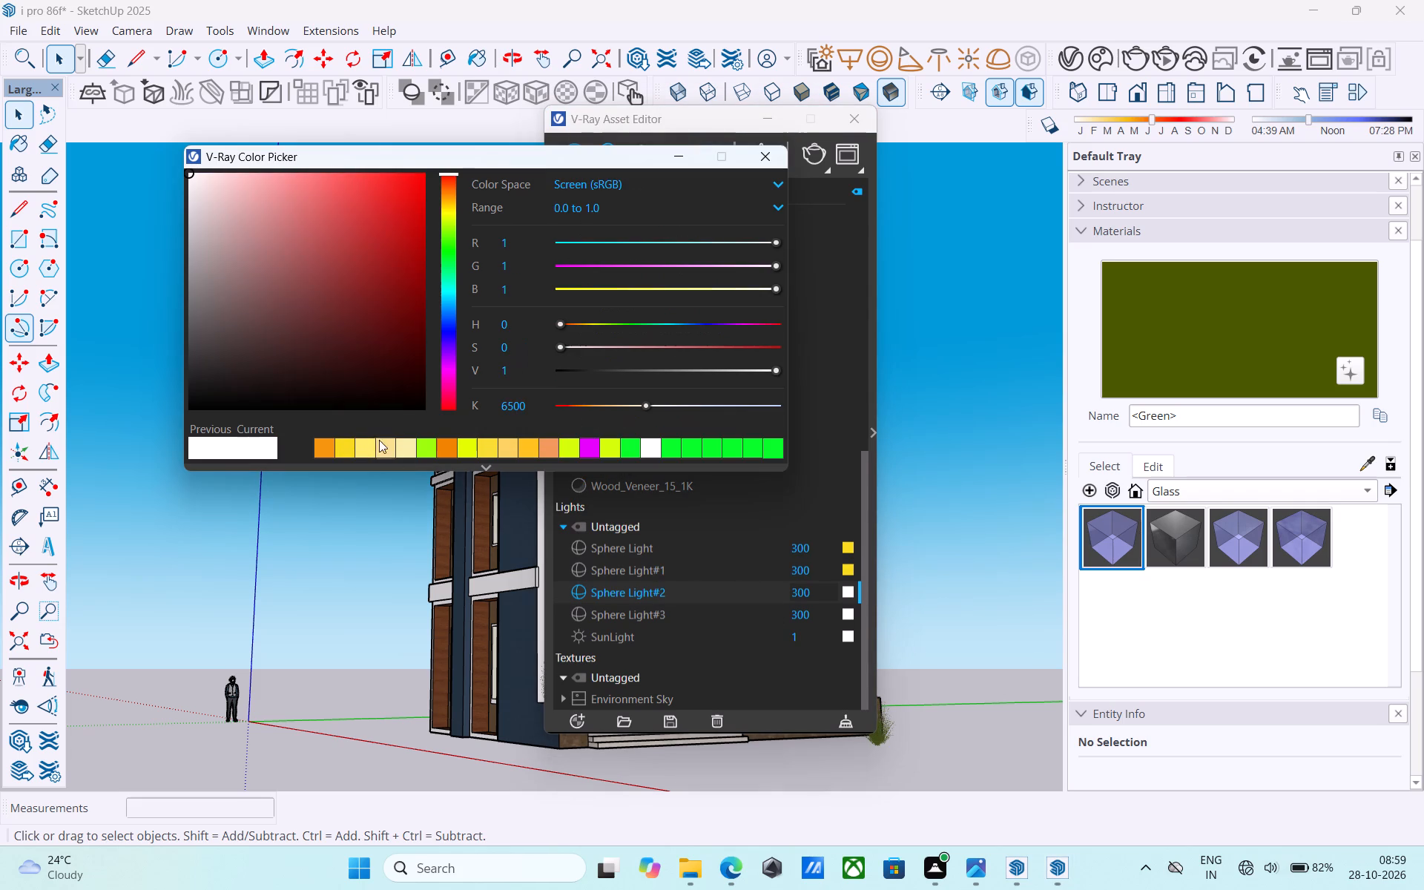
left_click(349, 448)
left_click(849, 613)
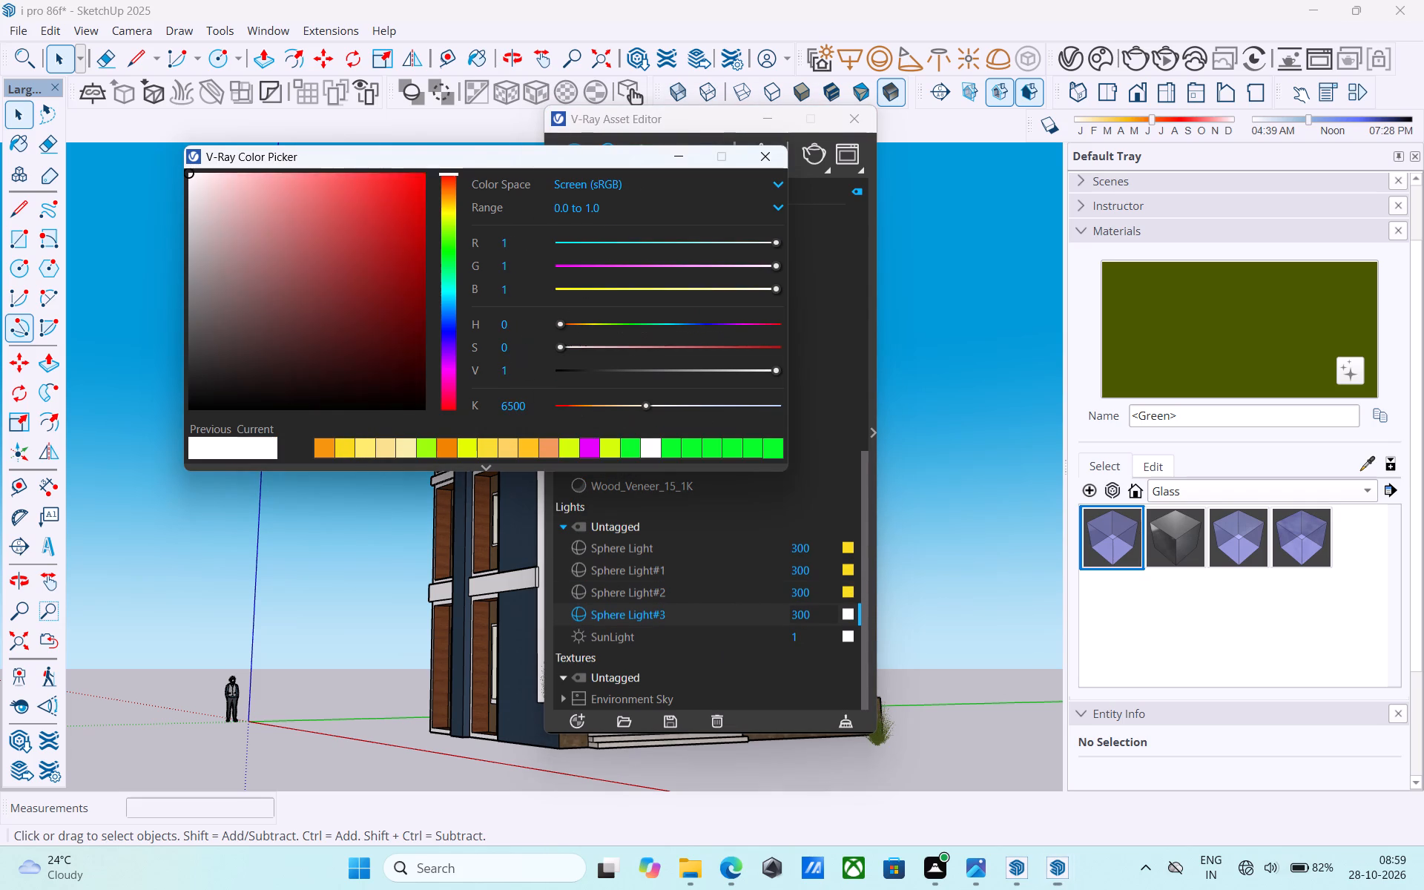
left_click(344, 447)
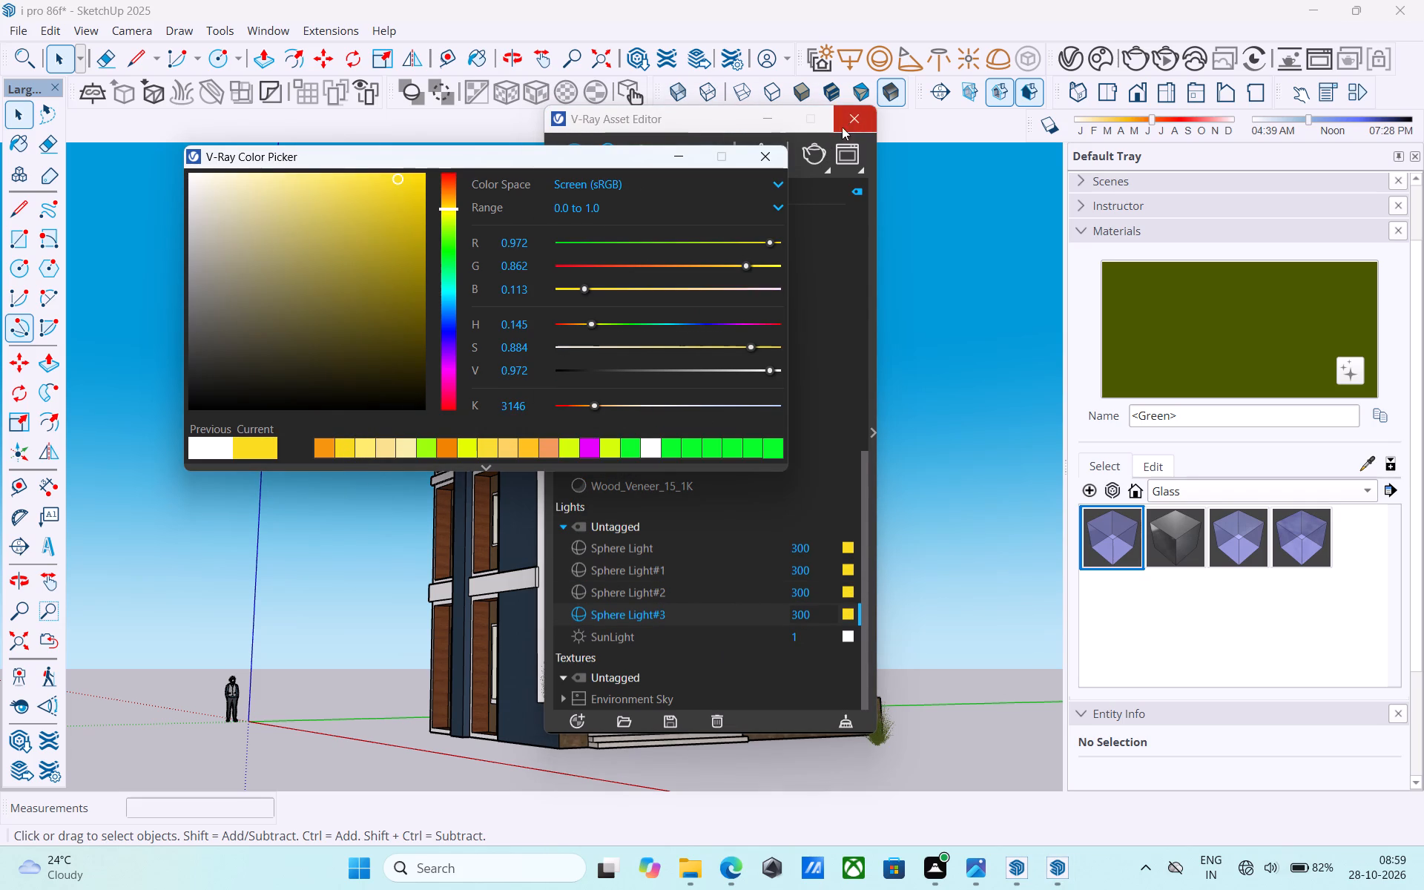
left_click(765, 158)
left_click(840, 122)
Run a V-Ray test render of the front facade from a low corner viewpoint, and close the rendered image.
middle_click_drag(862, 291, 846, 355)
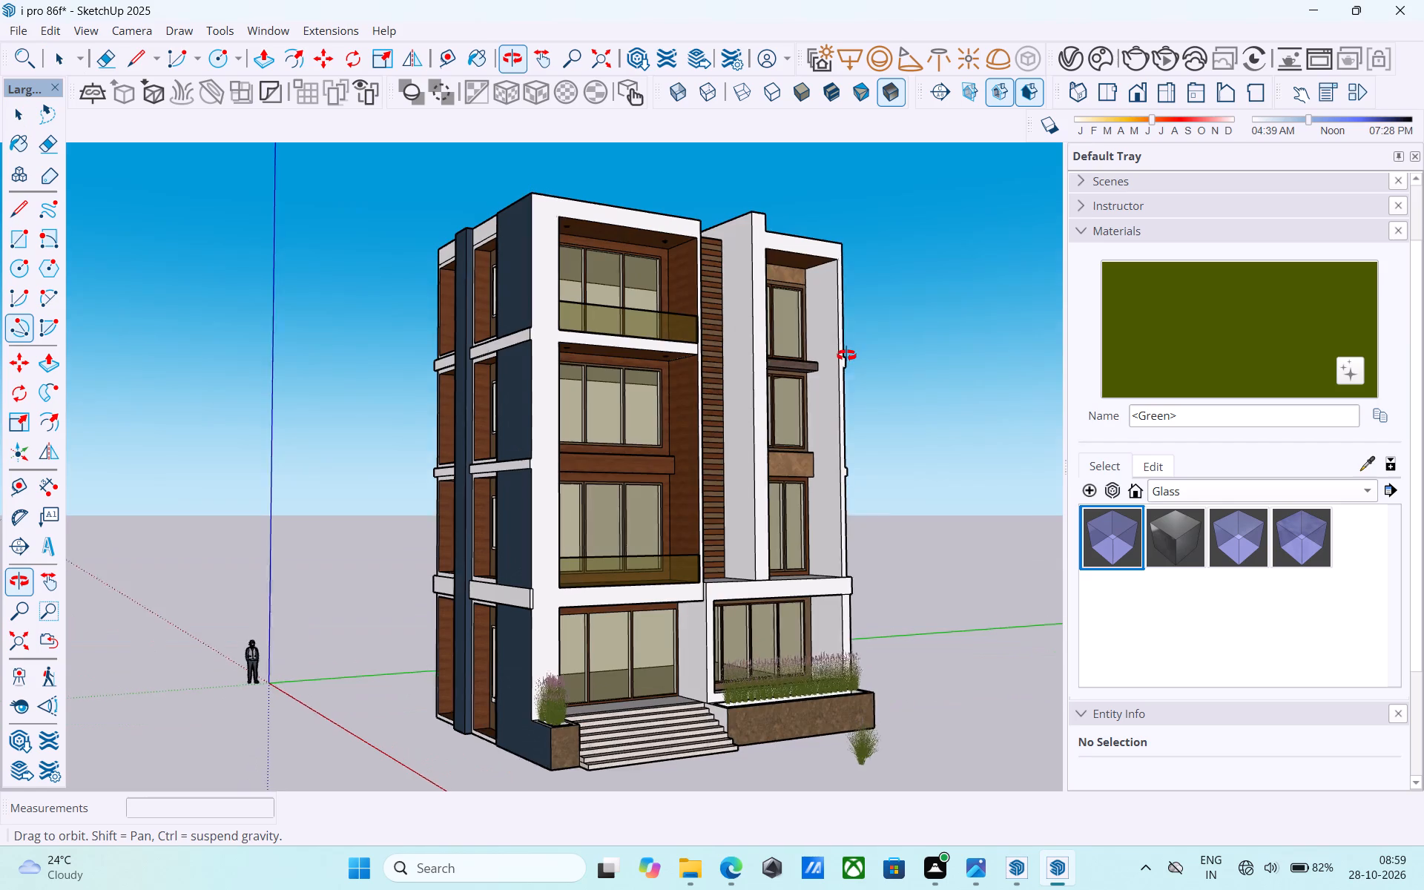
middle_click_drag(846, 355, 392, 340)
middle_click_drag(514, 349, 541, 340, "shift")
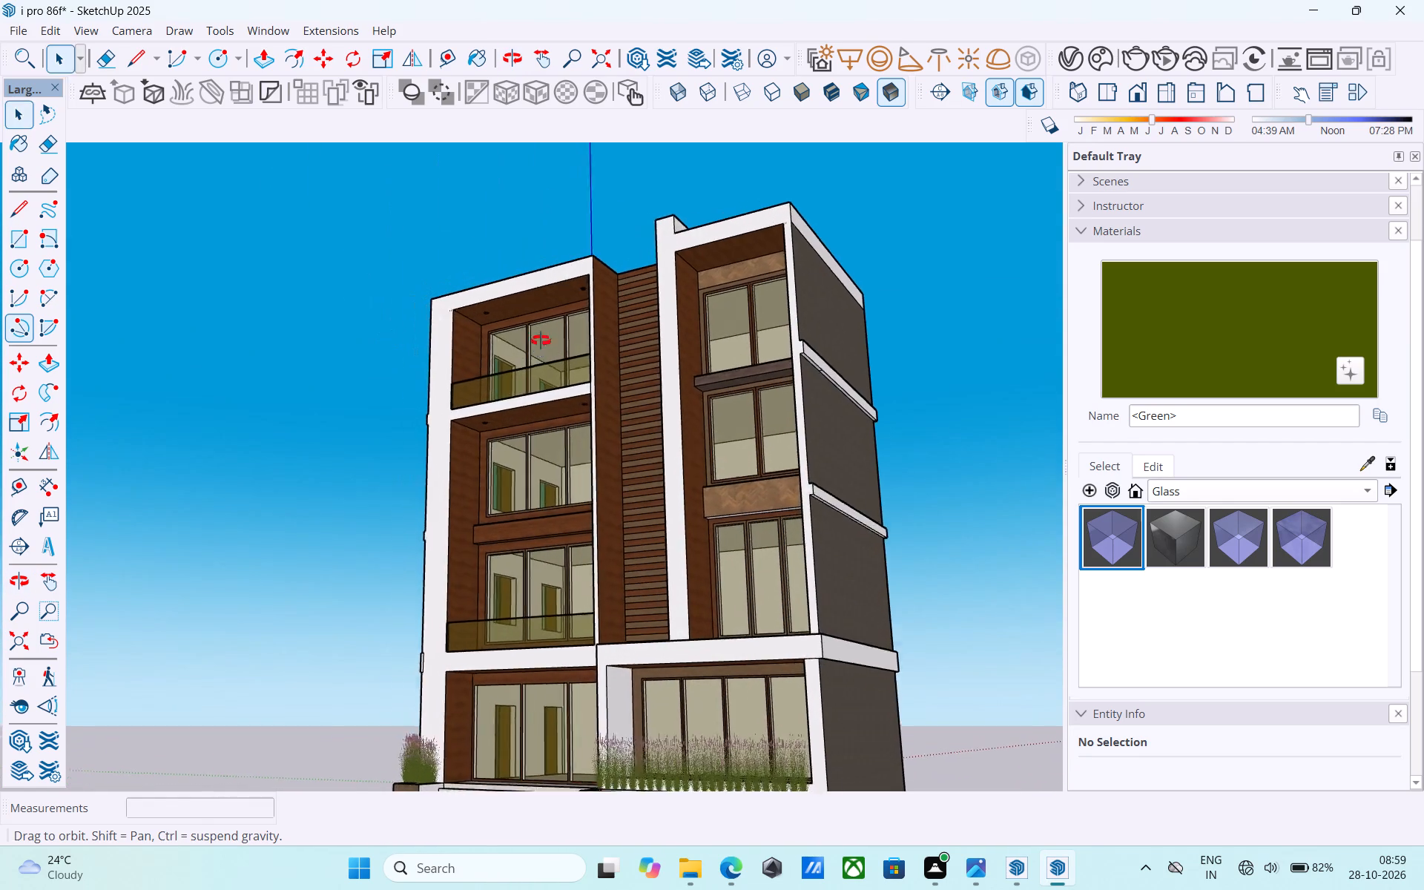
middle_click_drag(541, 340, 550, 313, "shift")
middle_click_drag(558, 334, 571, 341)
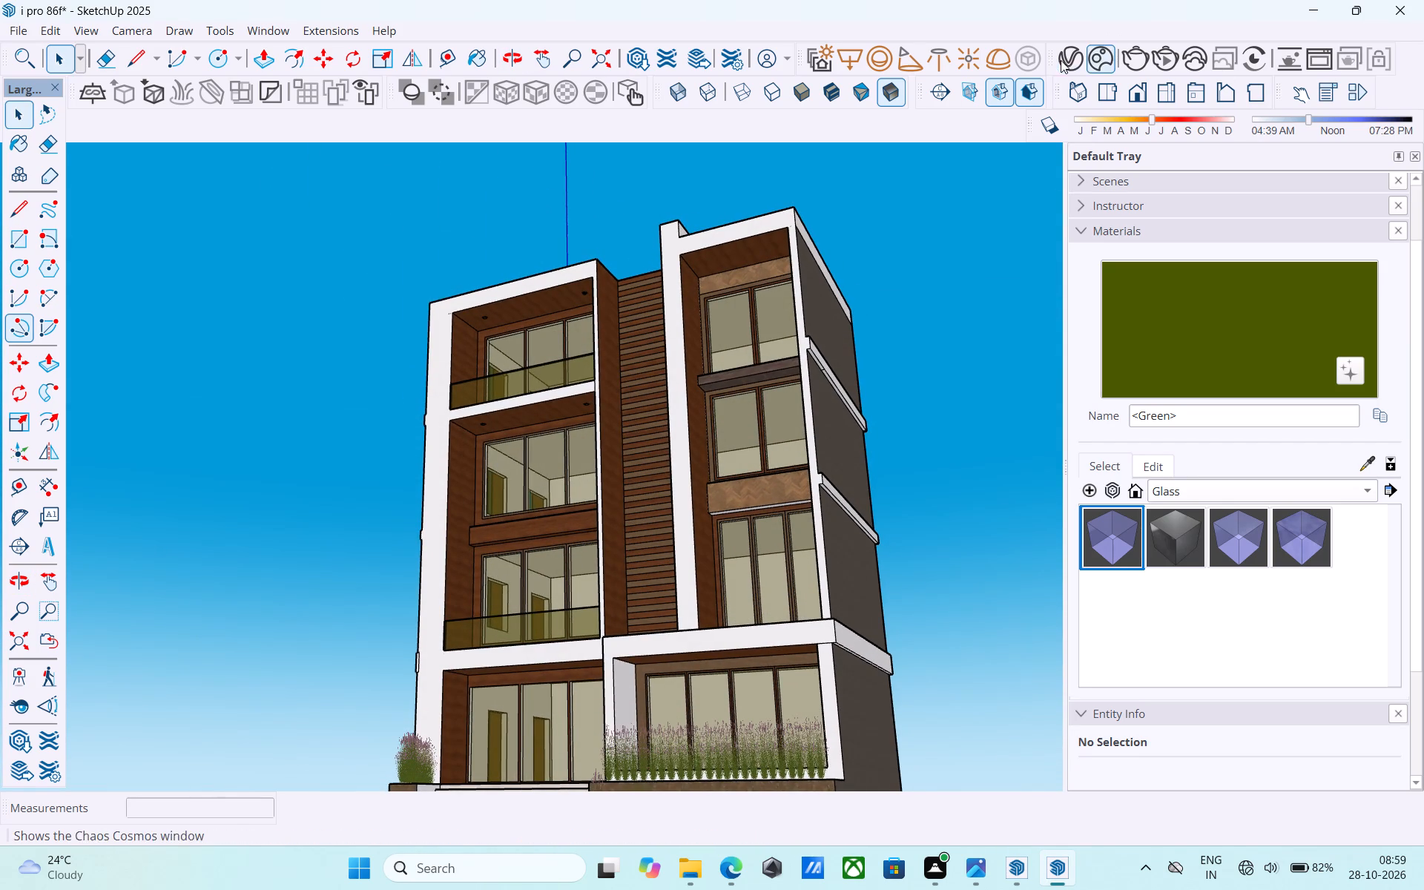
left_click(1123, 48)
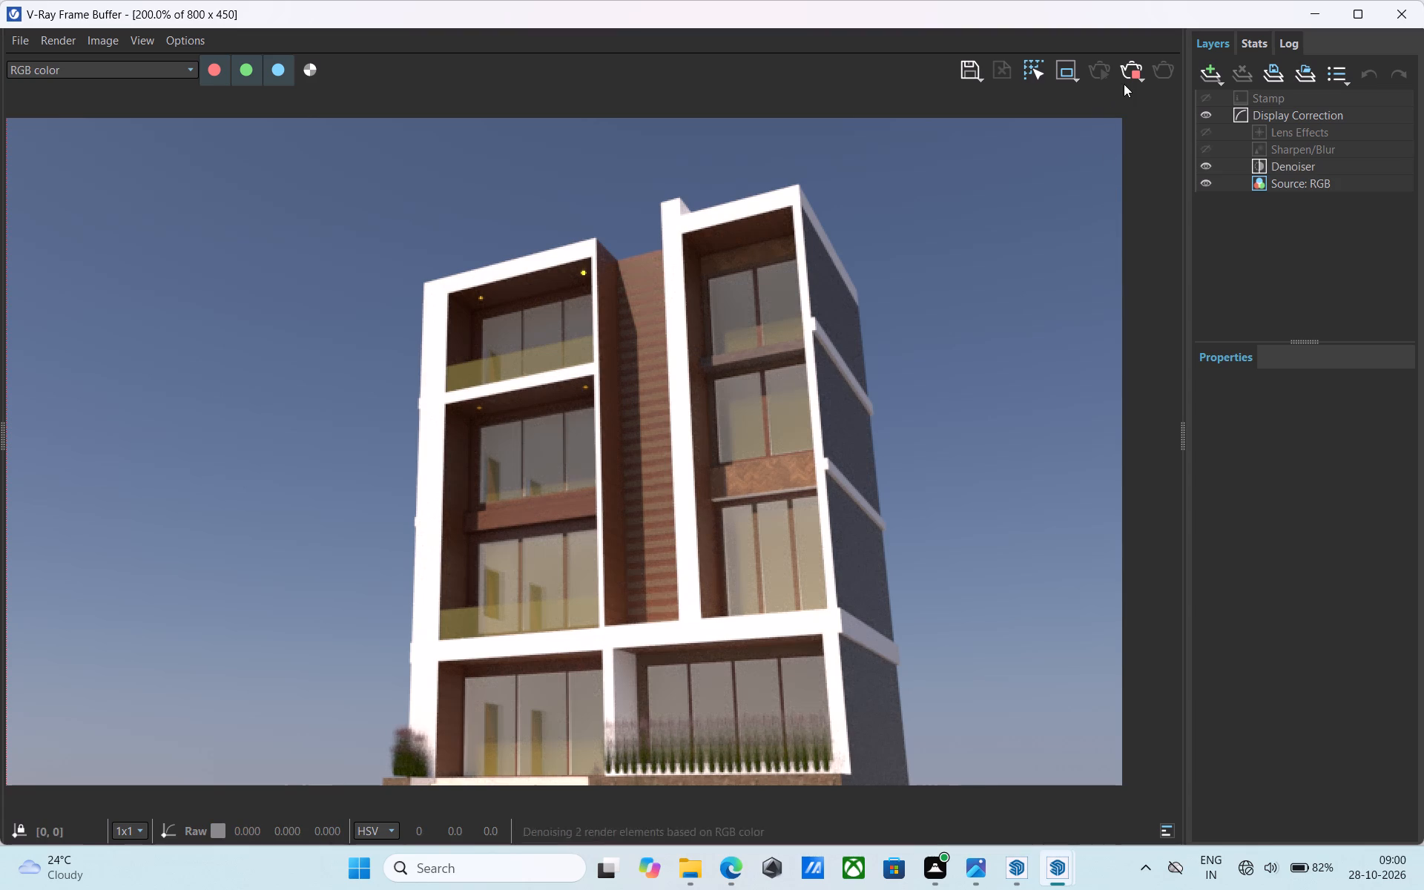
left_click(1392, 13)
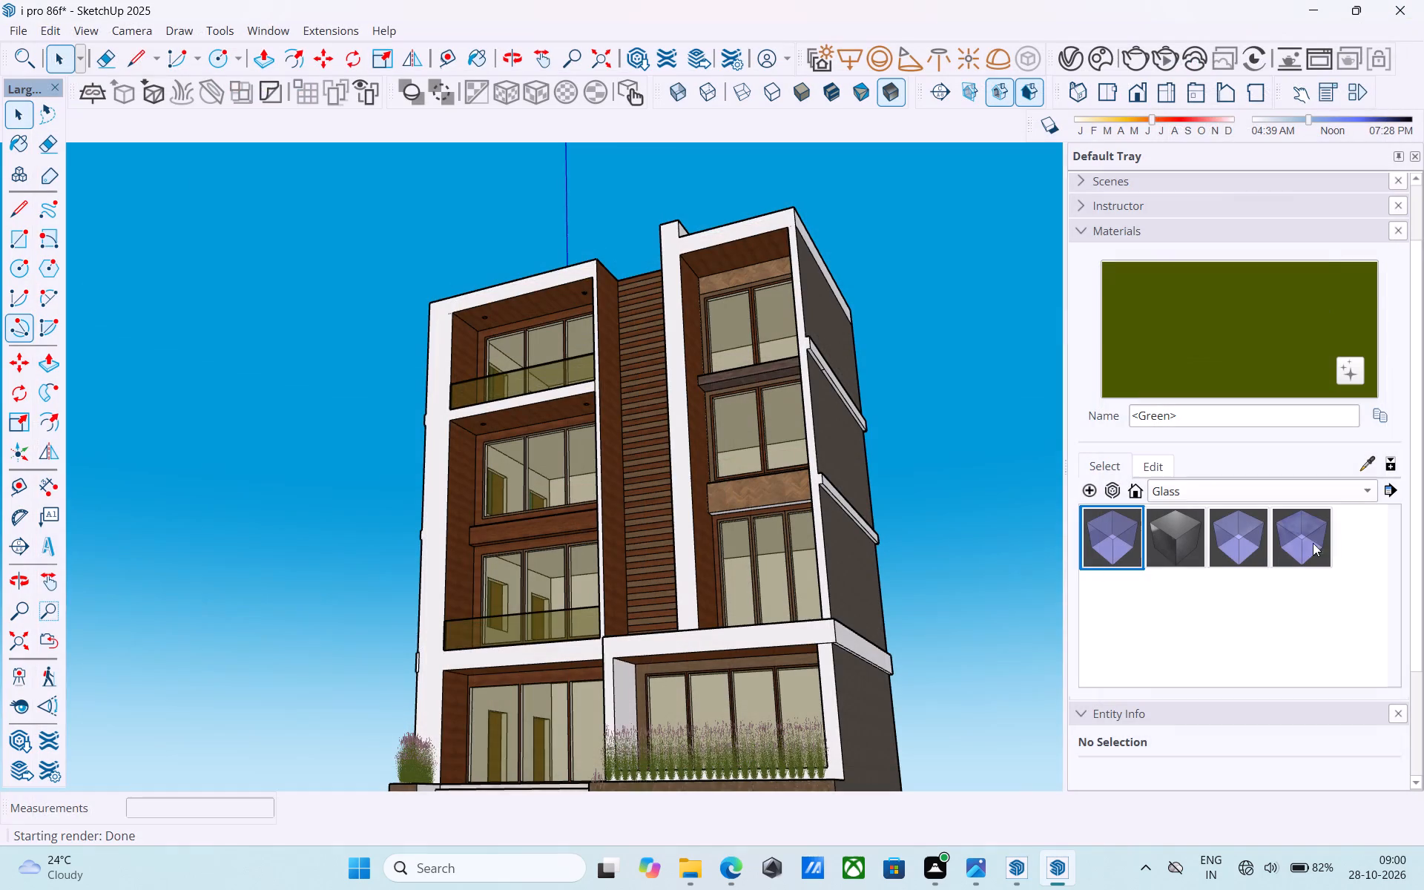
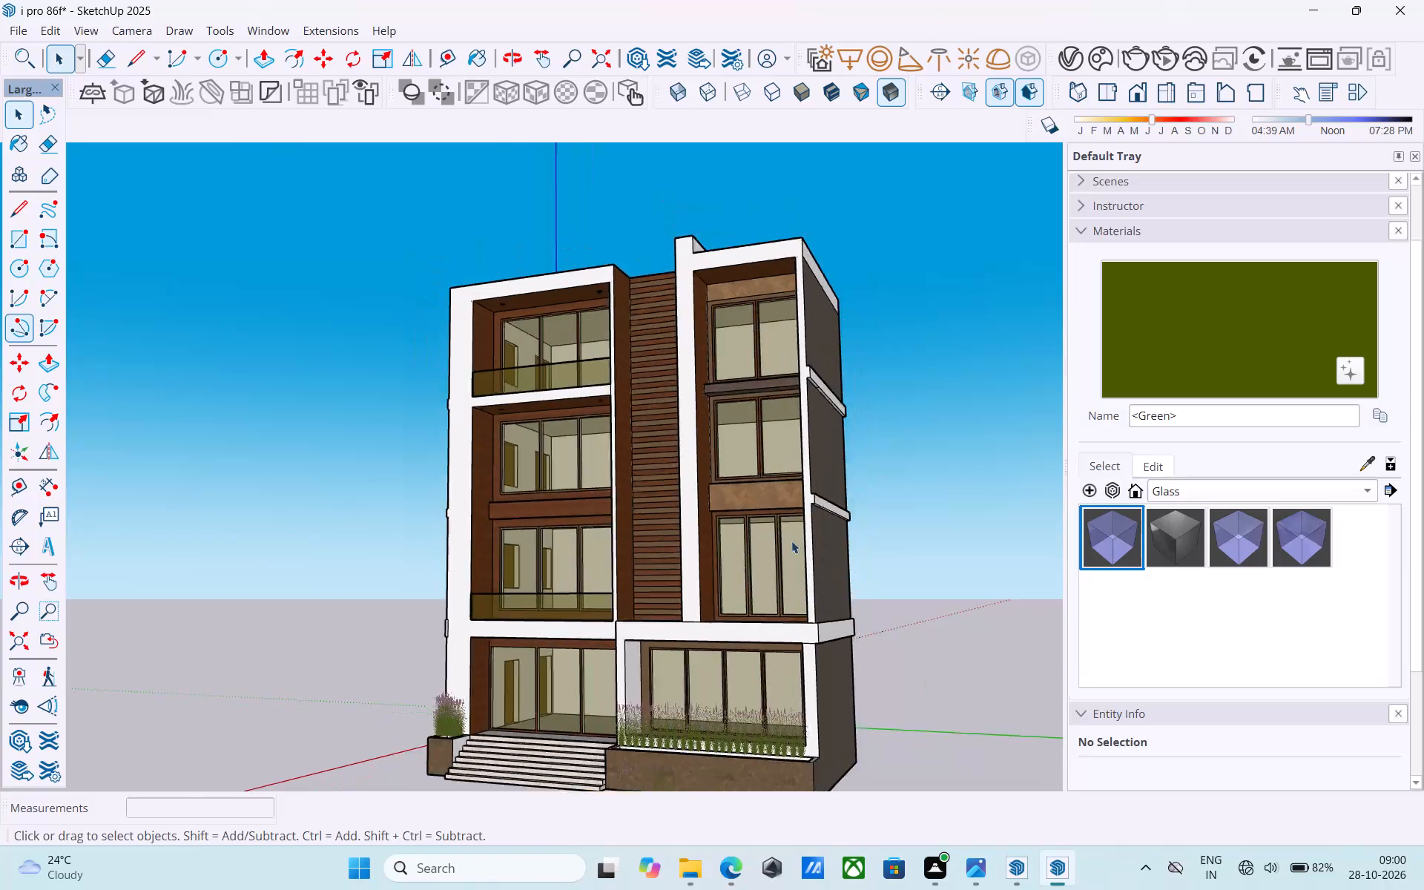
Delete the stray ornamental plants standing on the ground in front of the building.
scroll(791, 541, "down", 3)
middle_click_drag(791, 540, 997, 708)
middle_click_drag(837, 688, 840, 679)
scroll(785, 724, "up", 4)
left_click_drag(773, 723, 688, 680)
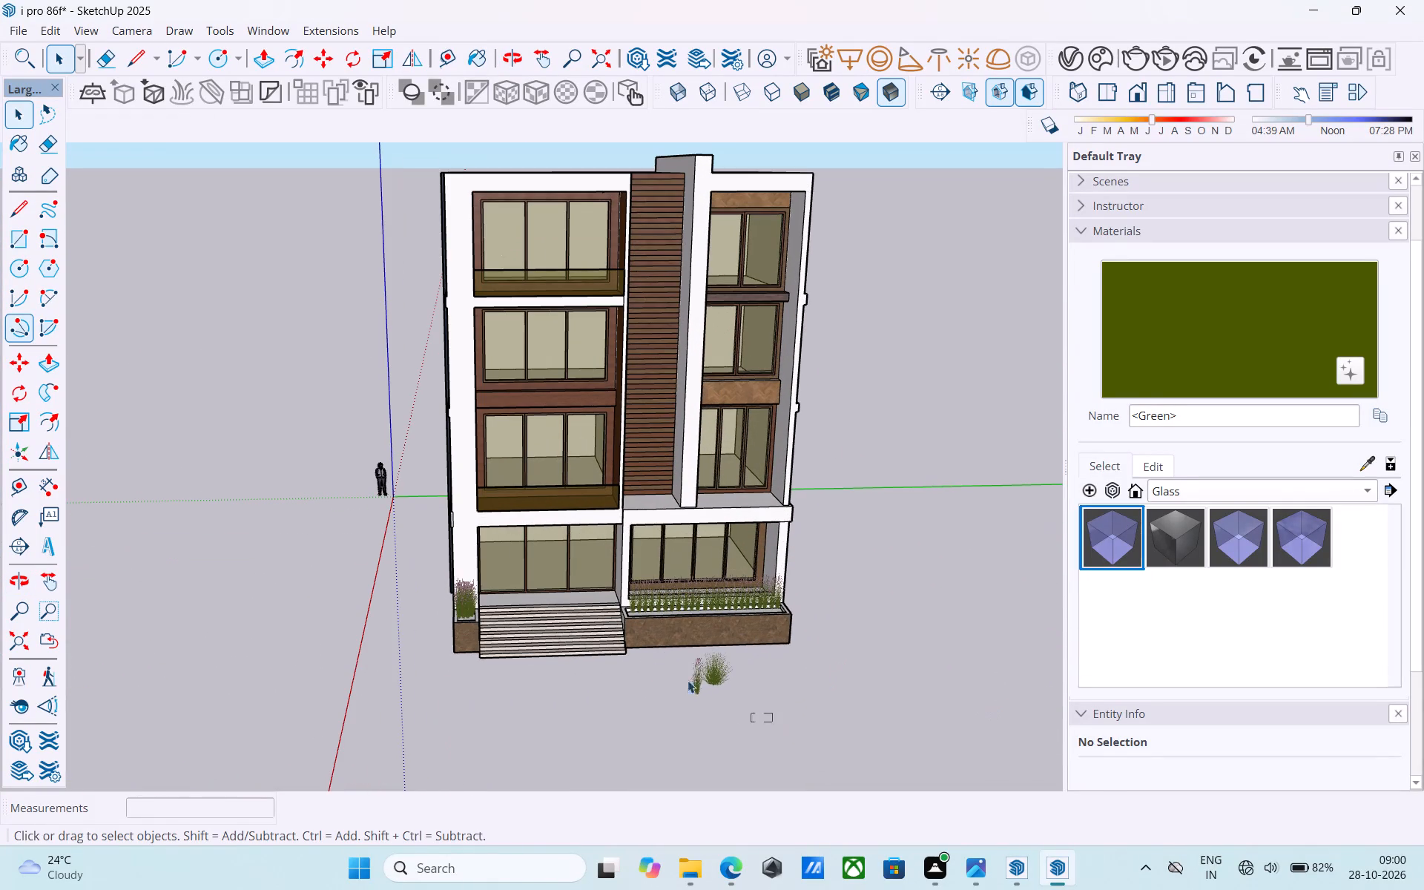
left_click_drag(688, 680, 622, 657)
key("Delete")
Examine the front facade and the recessed ceiling lights of the two uppermost balconies from below.
scroll(729, 618, "down", 2)
middle_click_drag(729, 618, 765, 685)
middle_click_drag(731, 590, 791, 501)
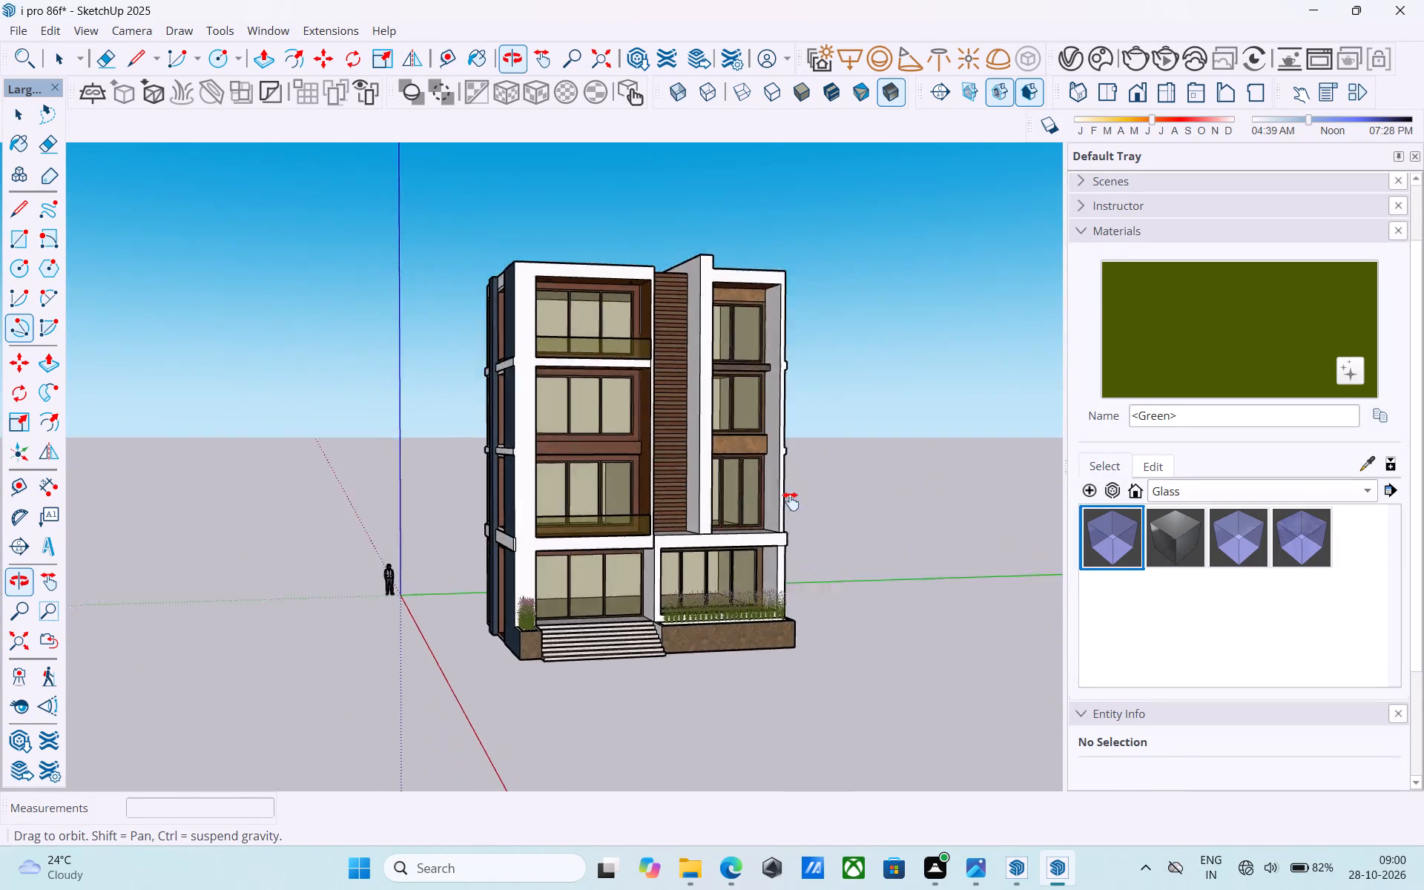
middle_click_drag(791, 501, 581, 312)
scroll(756, 464, "up", 1)
scroll(501, 349, "up", 5)
middle_click_drag(616, 408, 577, 316)
scroll(550, 256, "up", 3)
scroll(668, 316, "down", 3)
middle_click(670, 320, "shift")
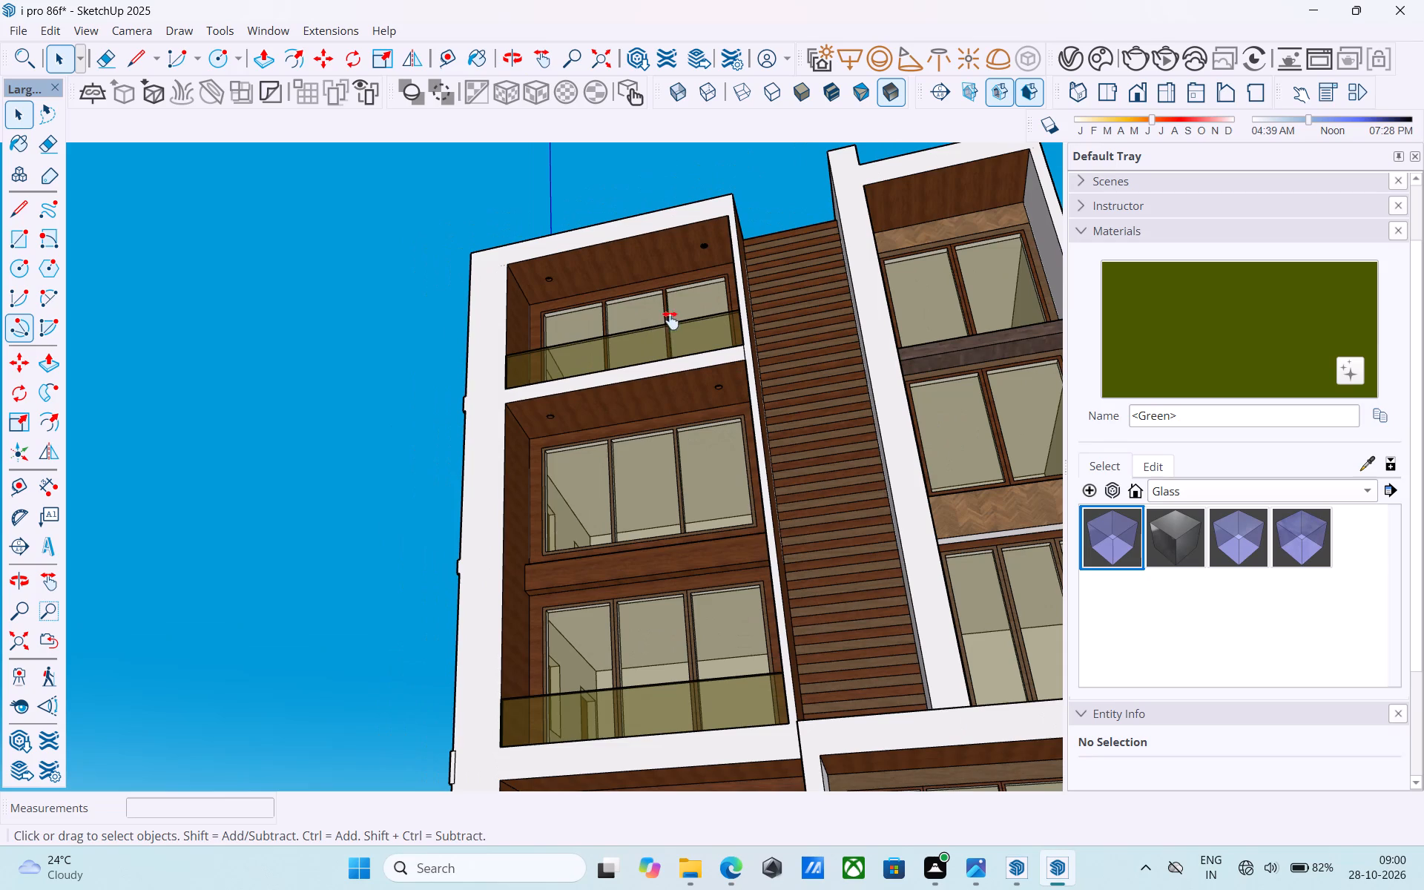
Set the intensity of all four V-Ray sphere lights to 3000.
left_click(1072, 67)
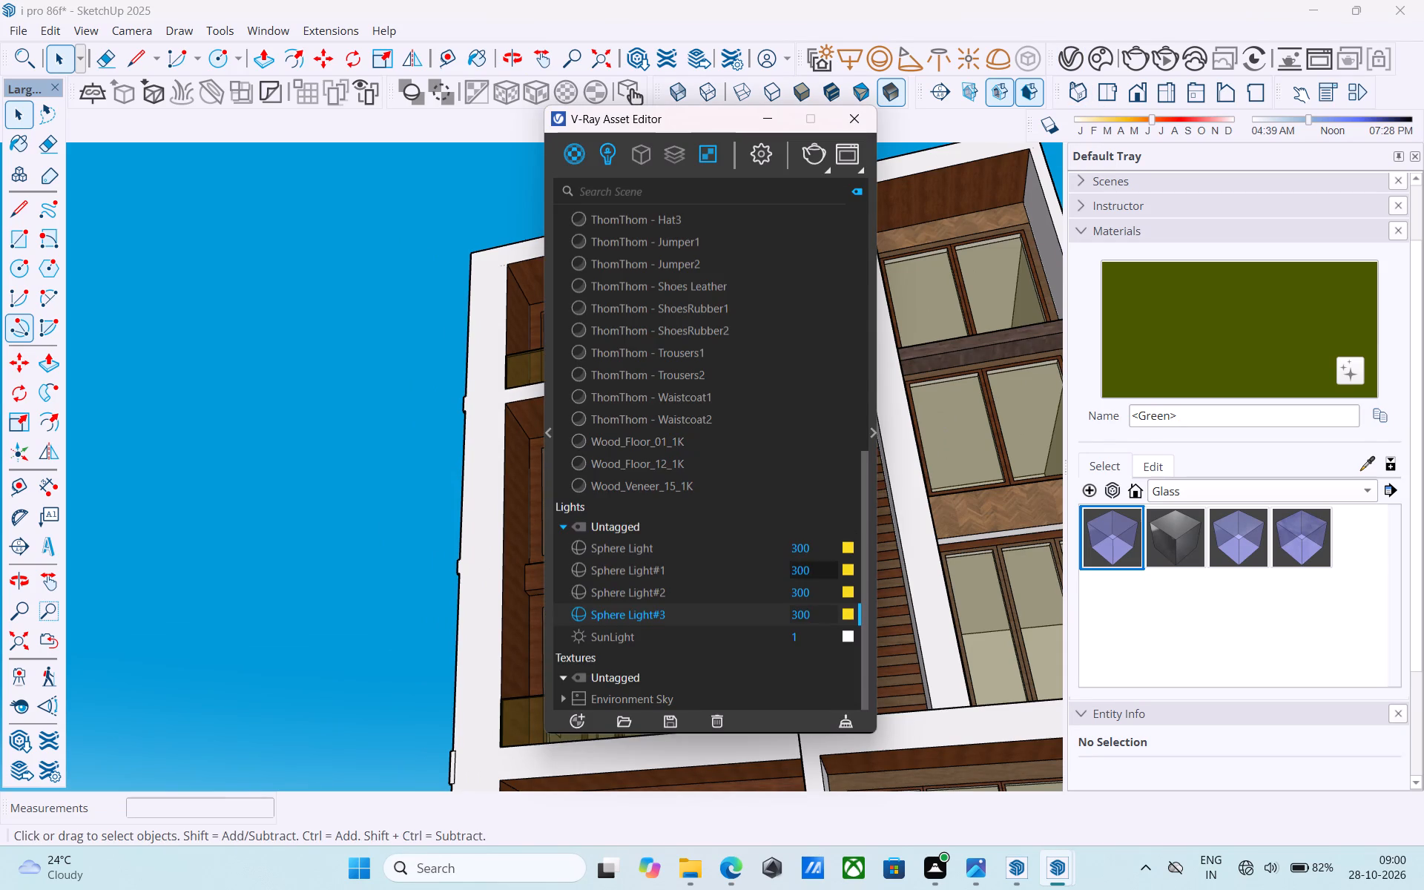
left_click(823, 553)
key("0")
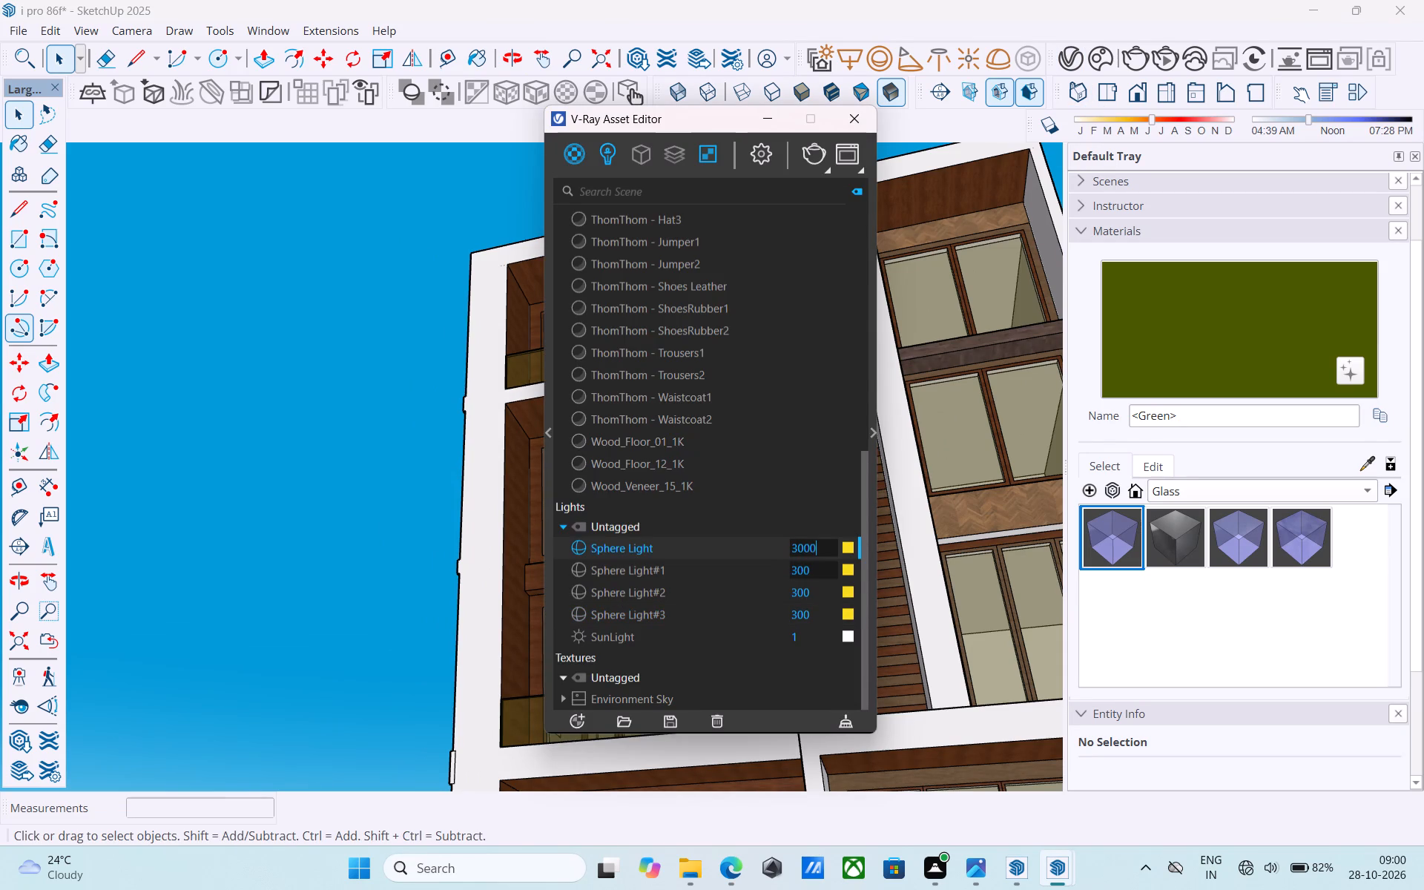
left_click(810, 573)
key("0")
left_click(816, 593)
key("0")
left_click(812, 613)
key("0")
Run a V-Ray test render of the whole building from a low corner viewpoint.
scroll(836, 582, "down", 5)
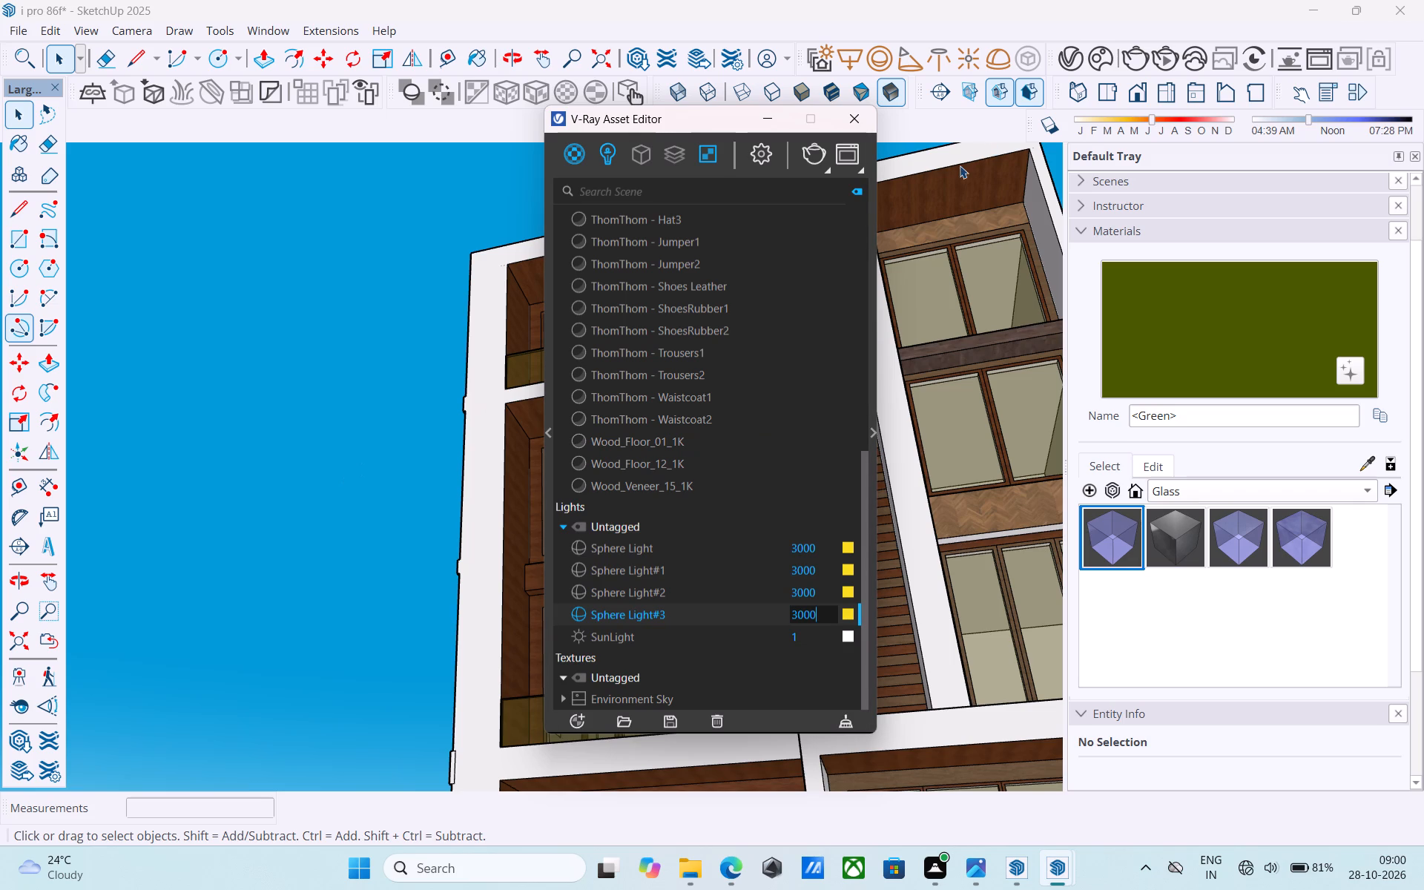
scroll(305, 314, "down", 5)
middle_click_drag(325, 284, 366, 443)
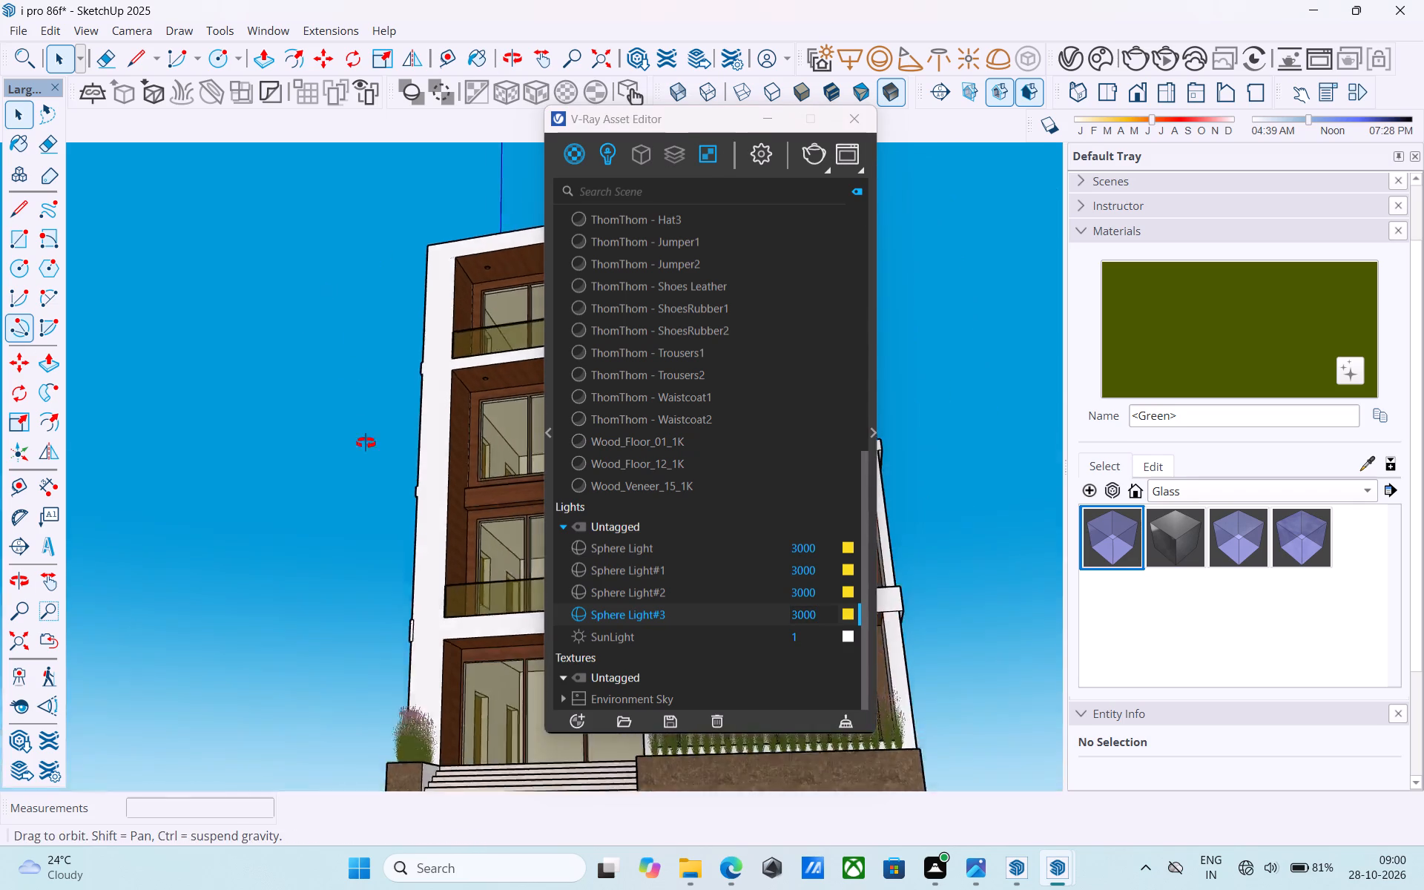
middle_click_drag(366, 443, 368, 462)
scroll(352, 427, "down", 2)
middle_click_drag(352, 427, 488, 519)
middle_click_drag(383, 481, 417, 458)
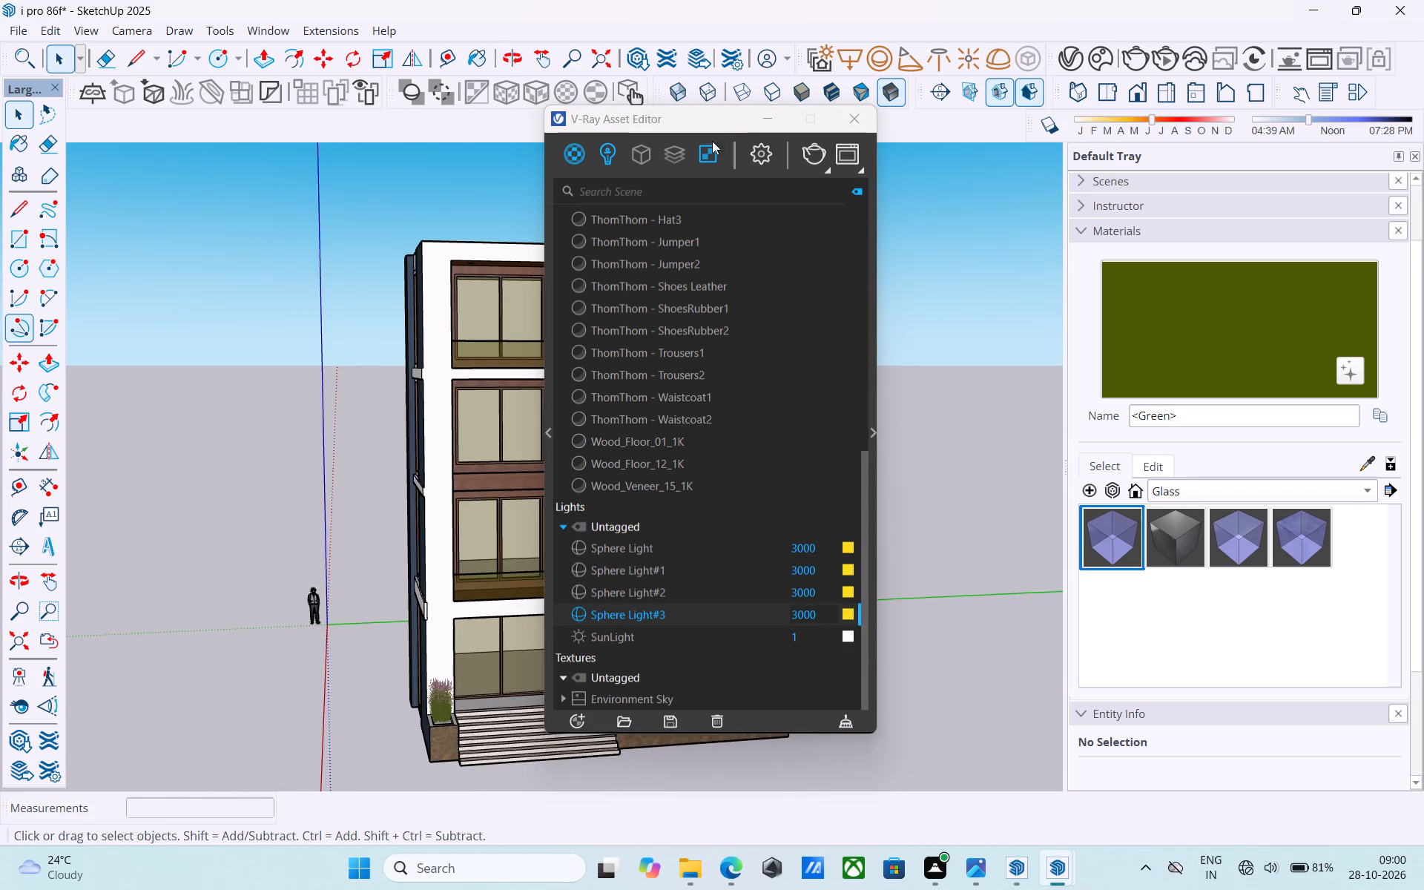
left_click_drag(706, 119, 333, 216)
middle_click_drag(857, 343, 738, 352)
scroll(999, 346, "down", 5)
middle_click_drag(1002, 370, 878, 323)
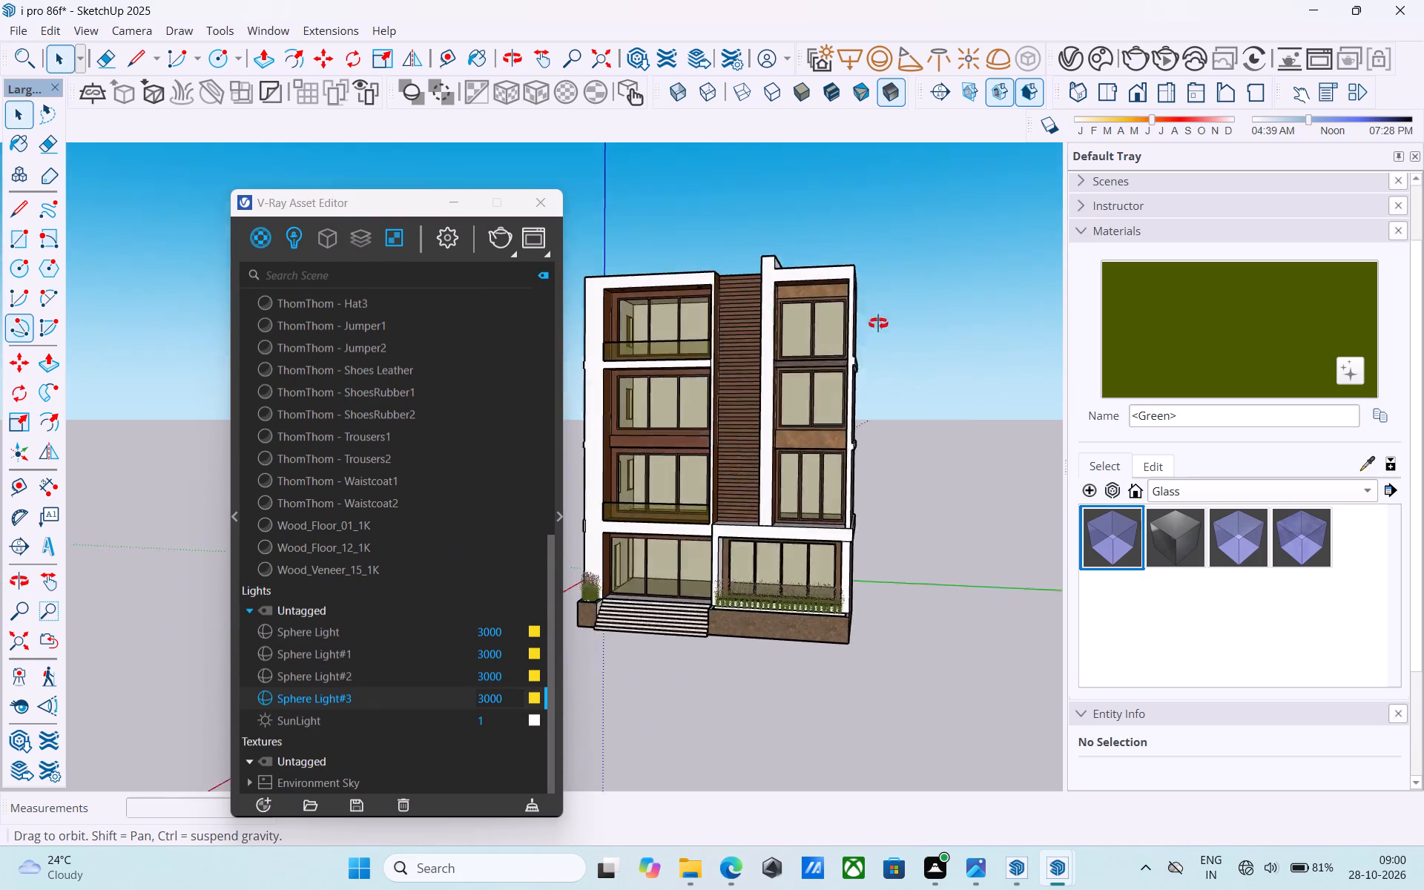
middle_click_drag(878, 323, 852, 297)
left_click(1139, 50)
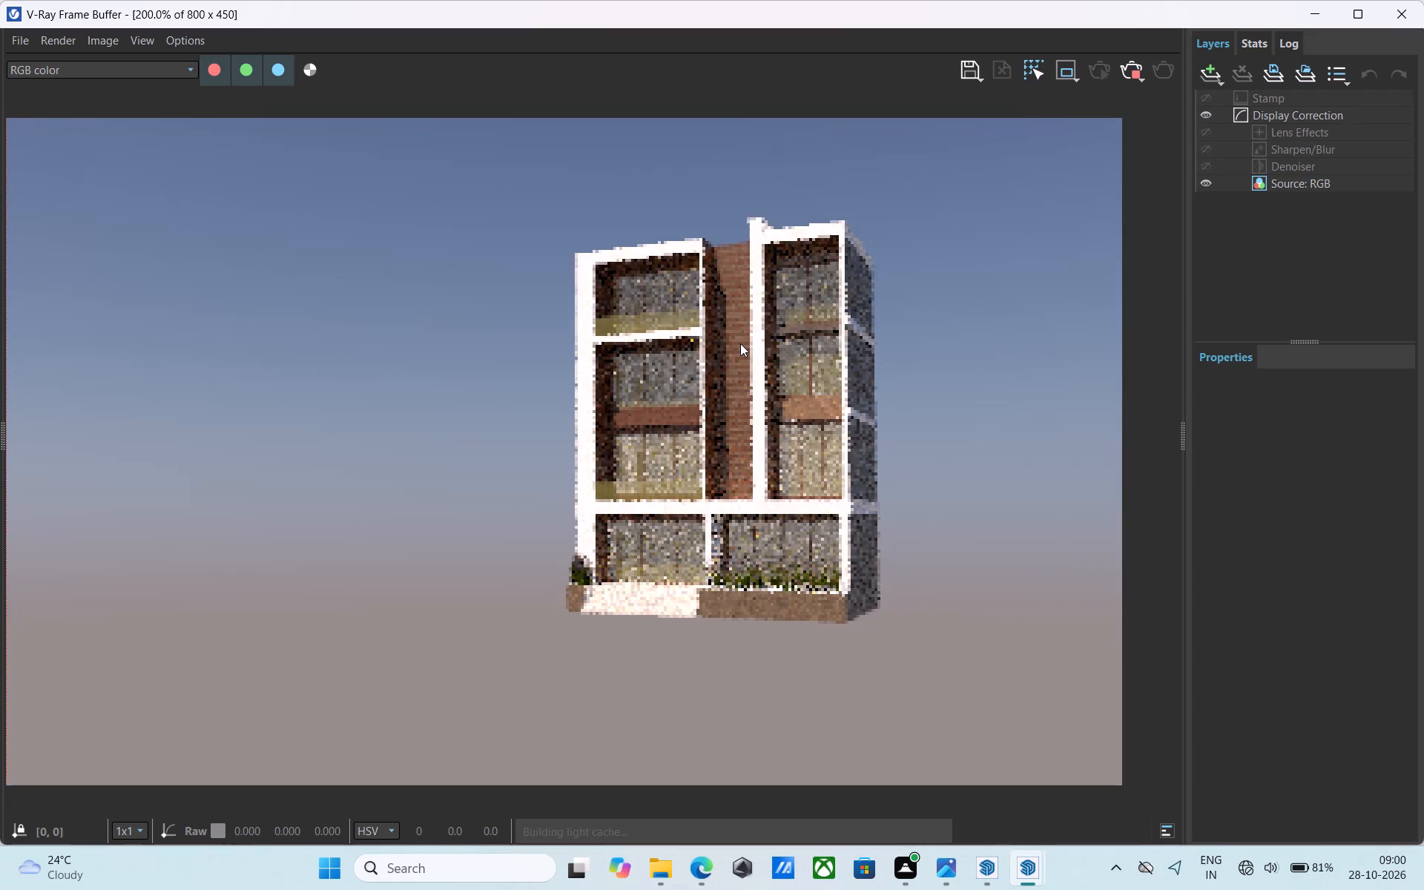
Examine the upper balconies' ceiling lights in the rendered image, and close it.
scroll(649, 272, "up", 1)
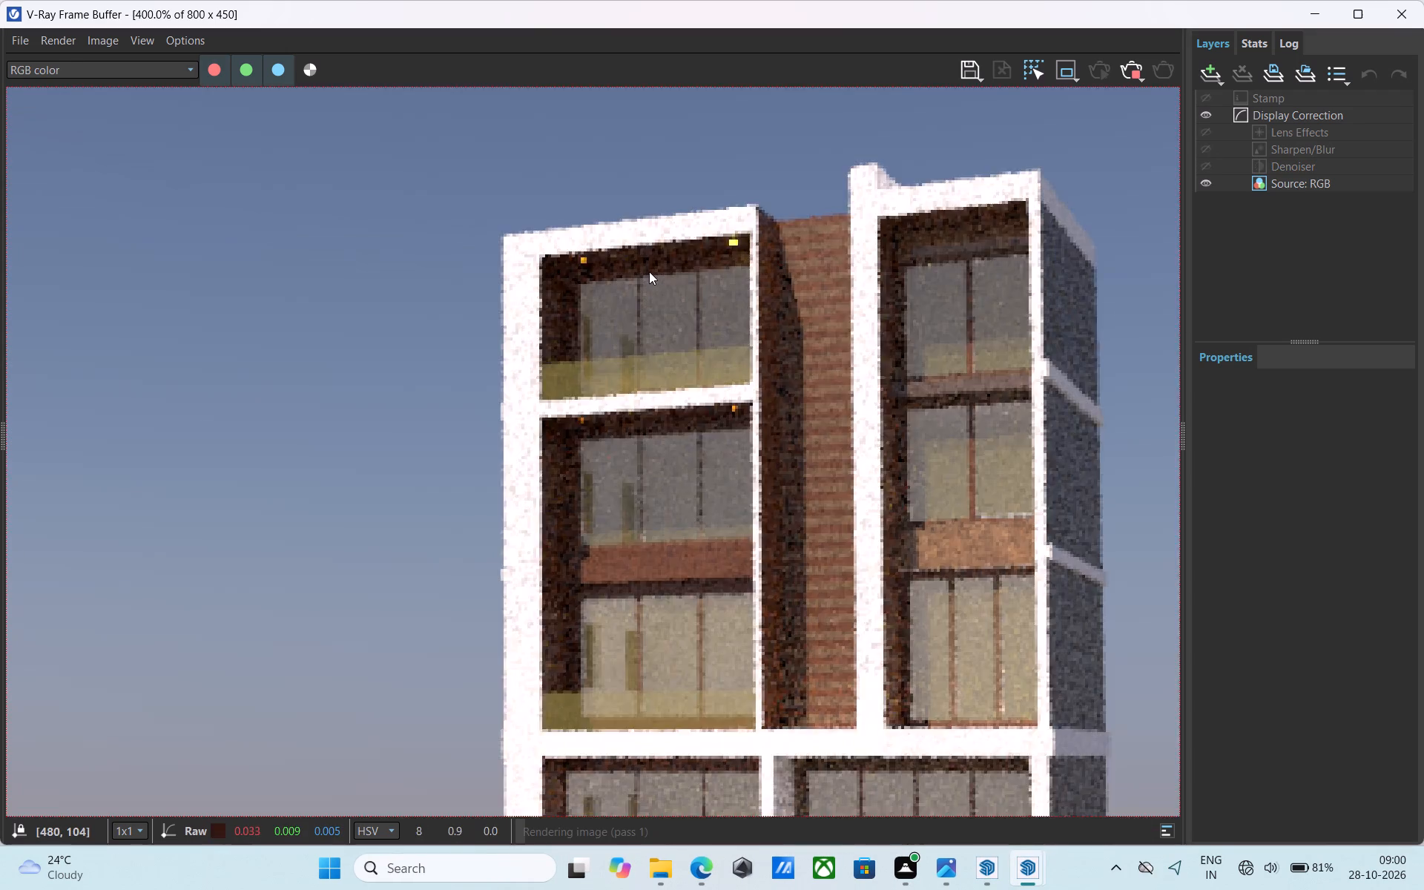
scroll(649, 271, "up", 1)
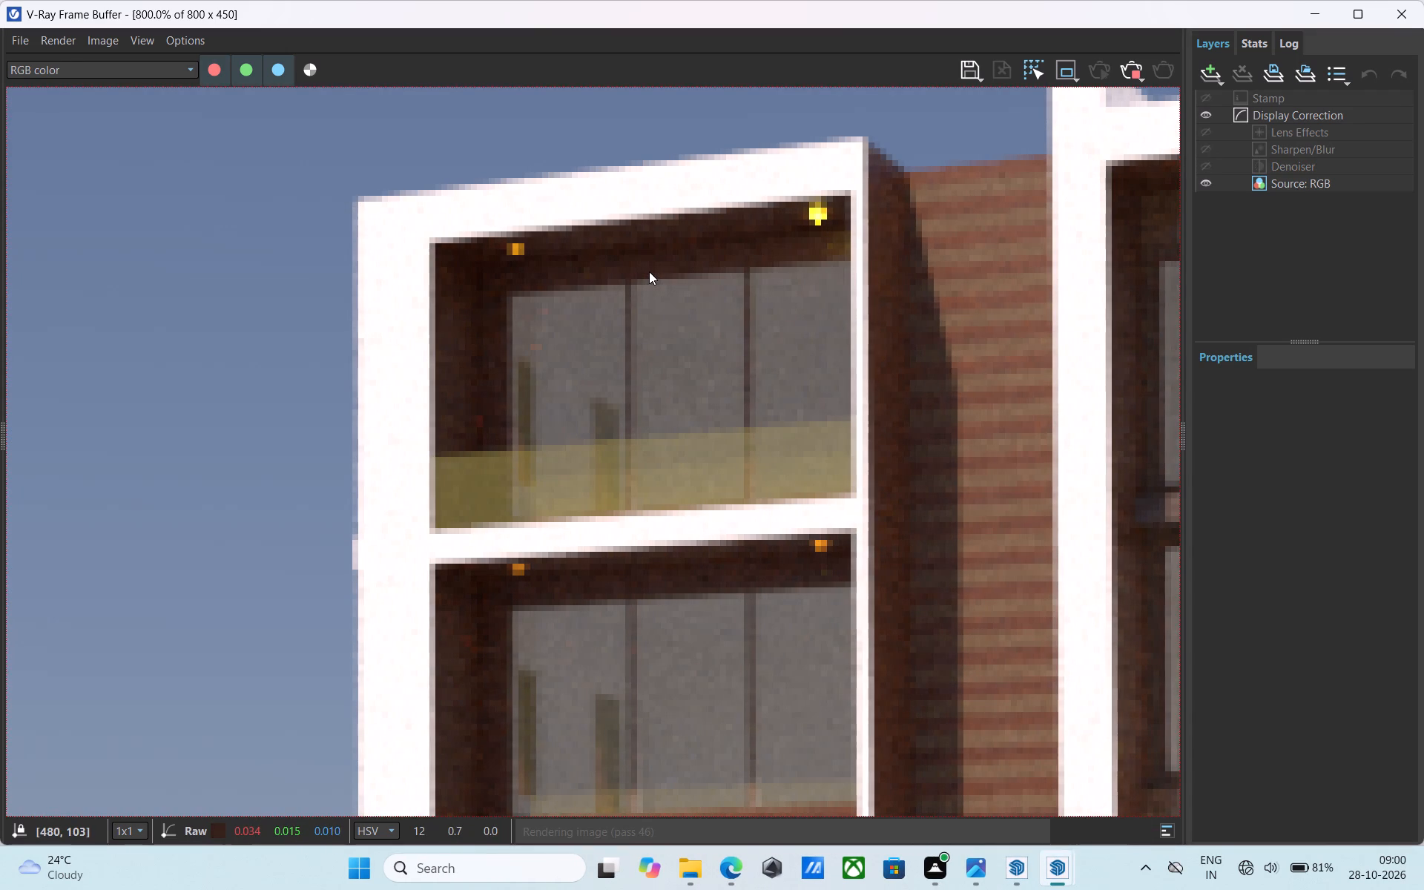
scroll(649, 271, "down", 1)
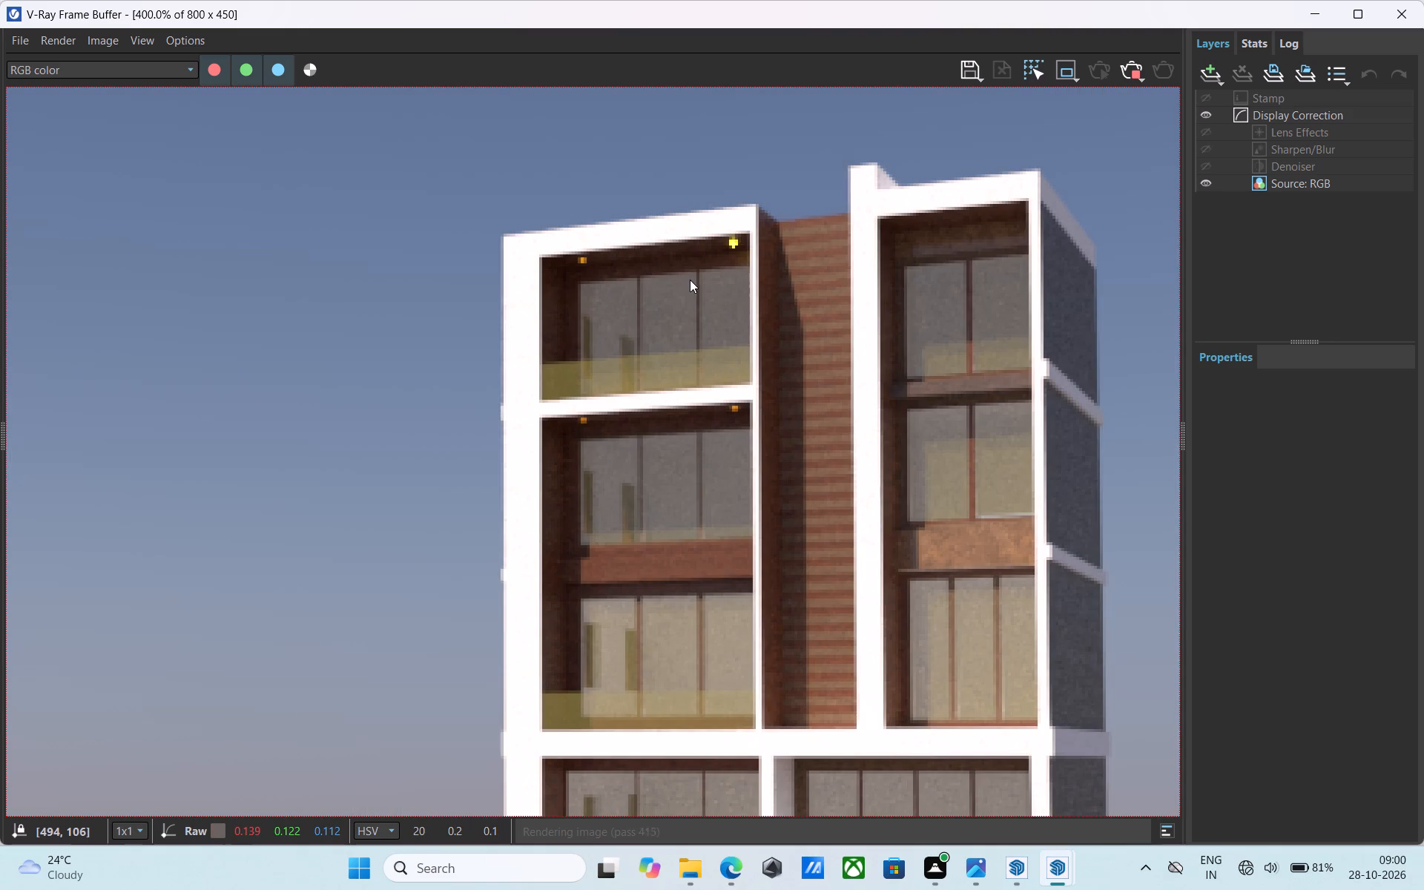
scroll(889, 237, "down", 2)
middle_click(886, 239)
scroll(678, 398, "up", 2)
scroll(686, 390, "down", 1)
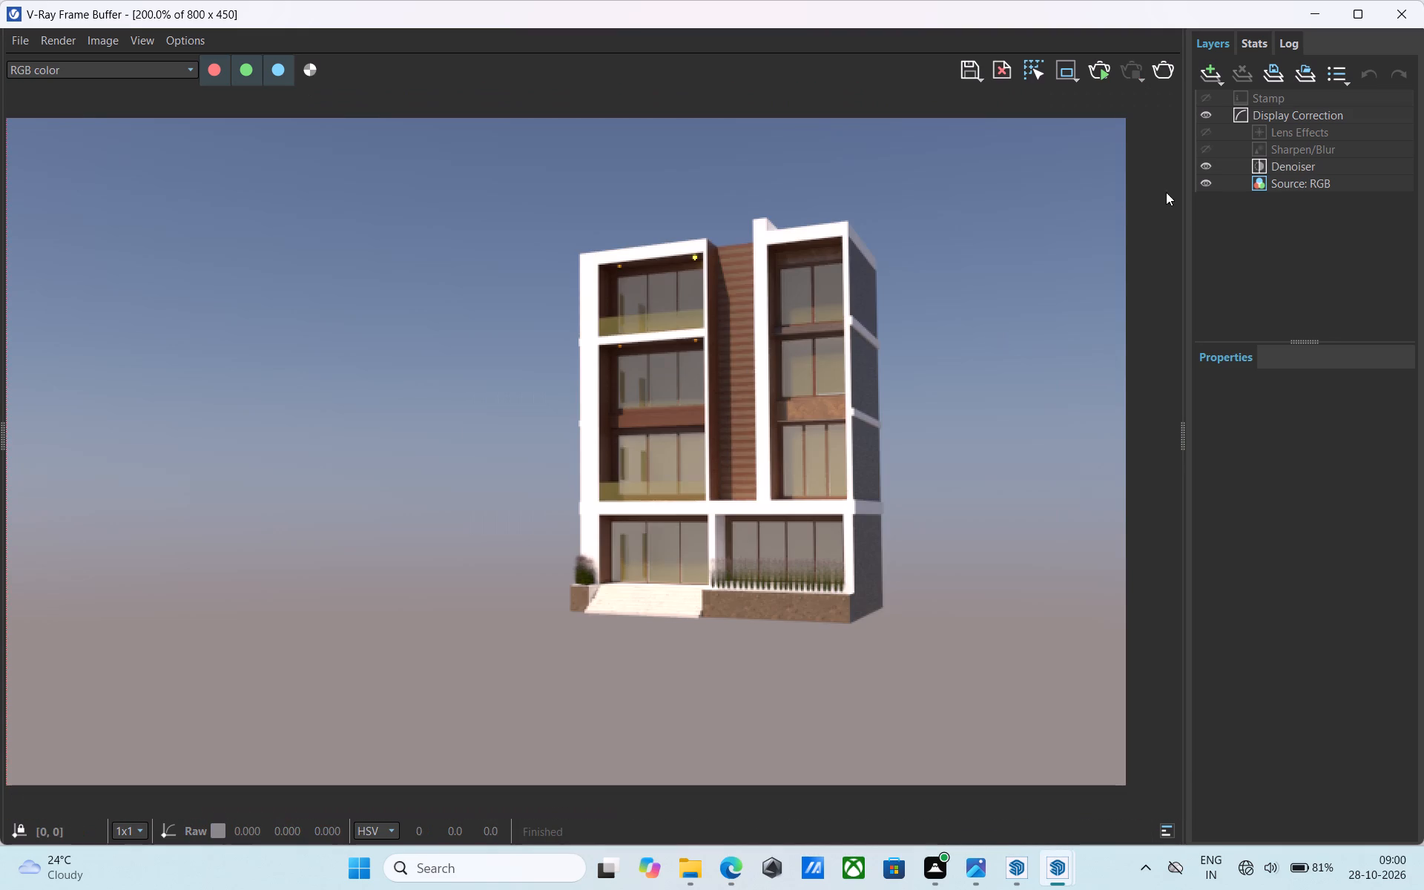
left_click(1404, 10)
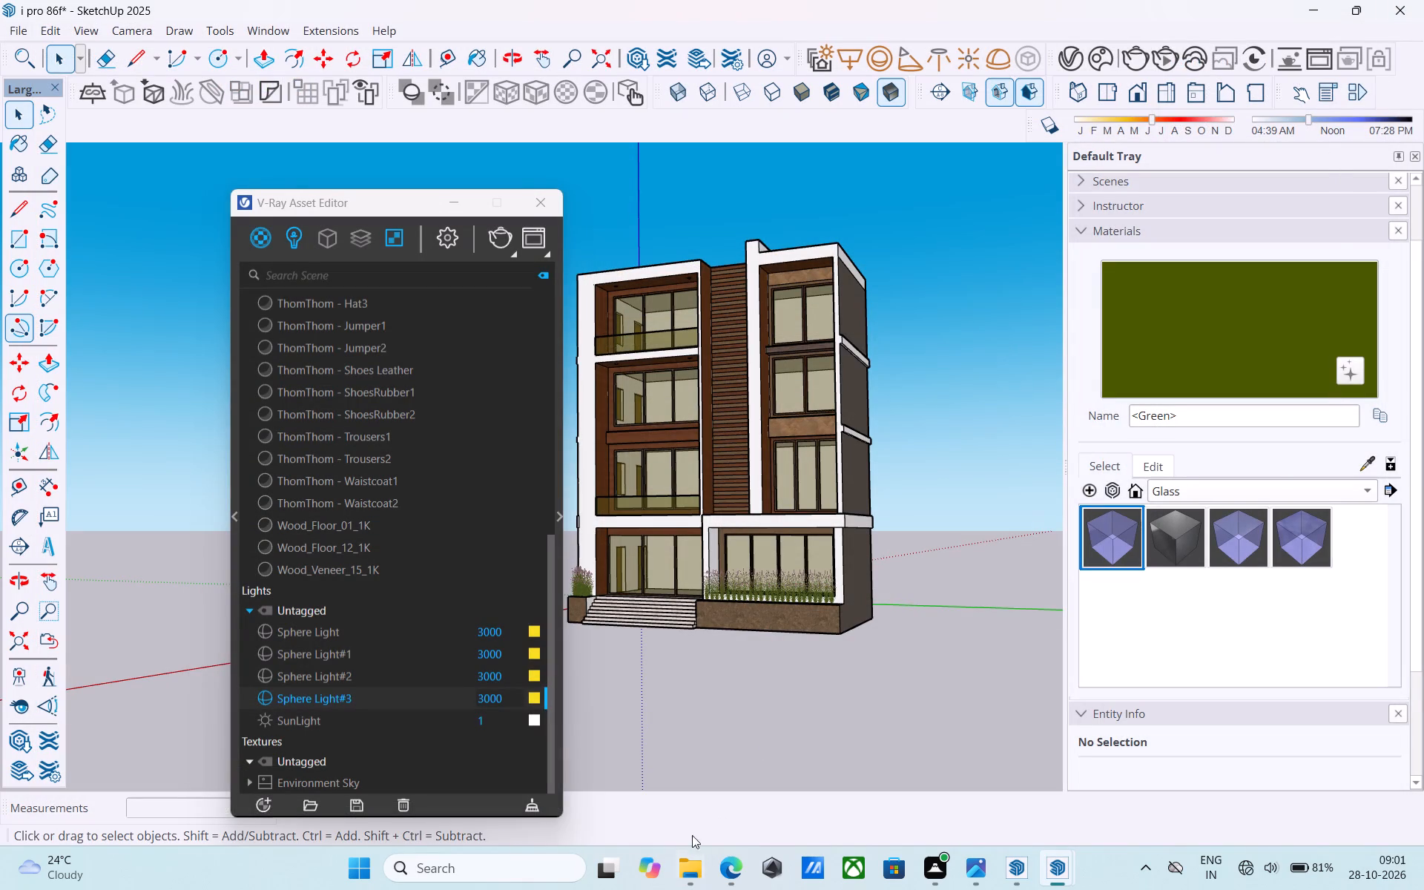
Set the intensity of all four V-Ray sphere lights to 30000.
left_click(510, 693)
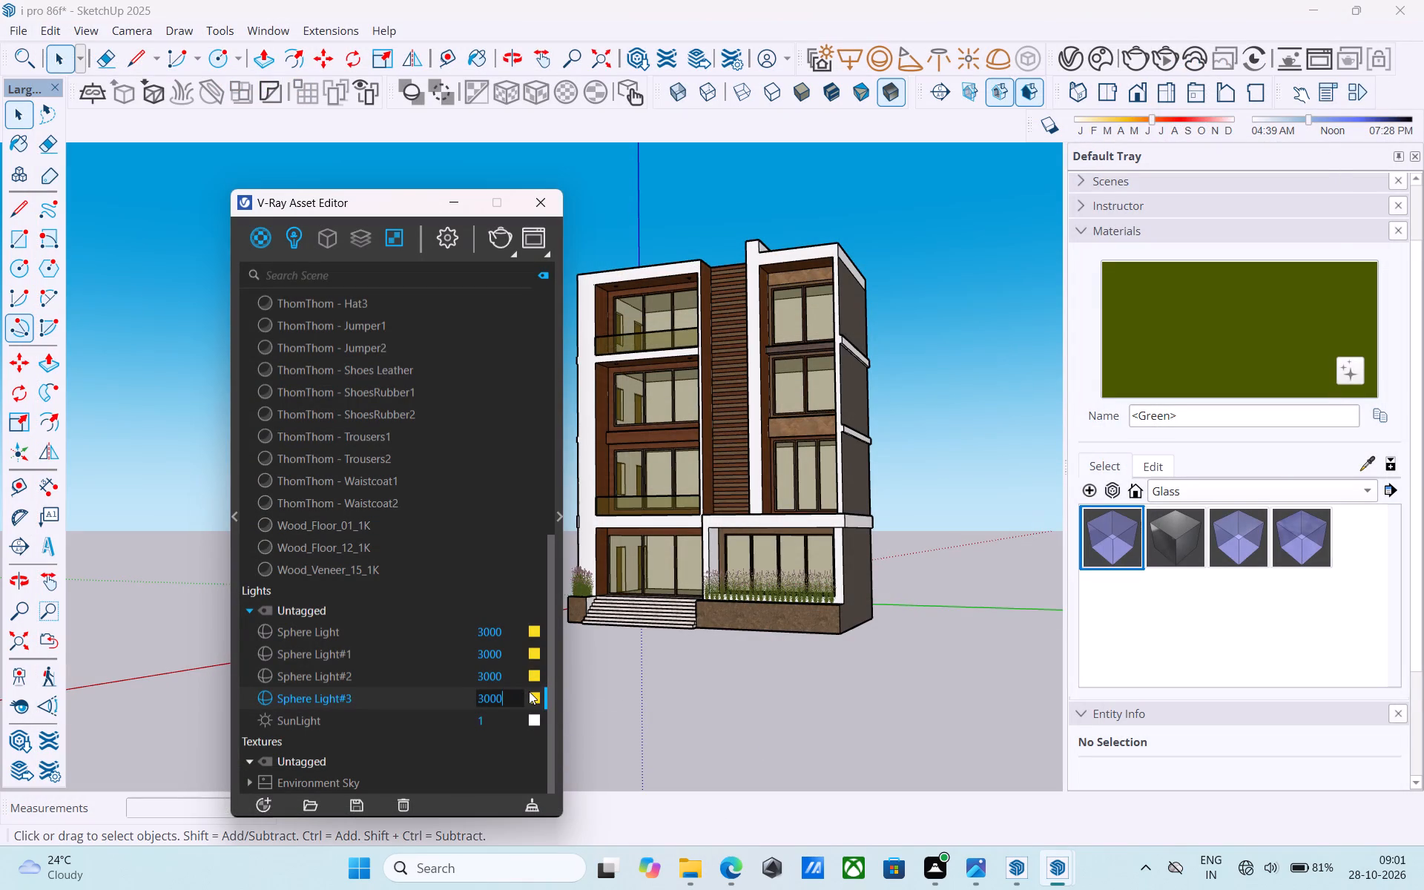
key("0")
left_click(510, 673)
key("0")
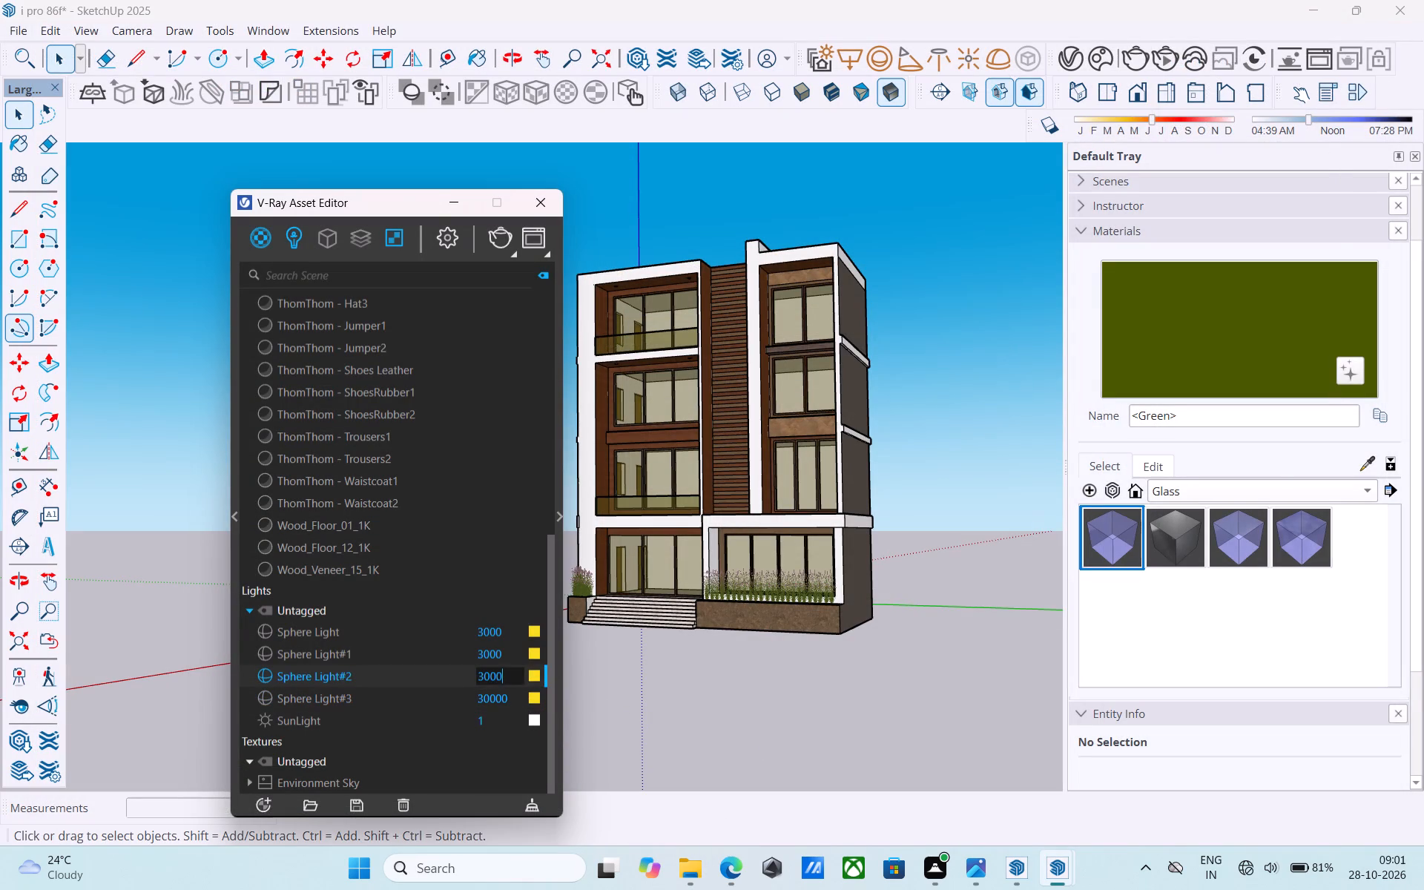
left_click(499, 655)
key("0")
left_click(503, 627)
key("0")
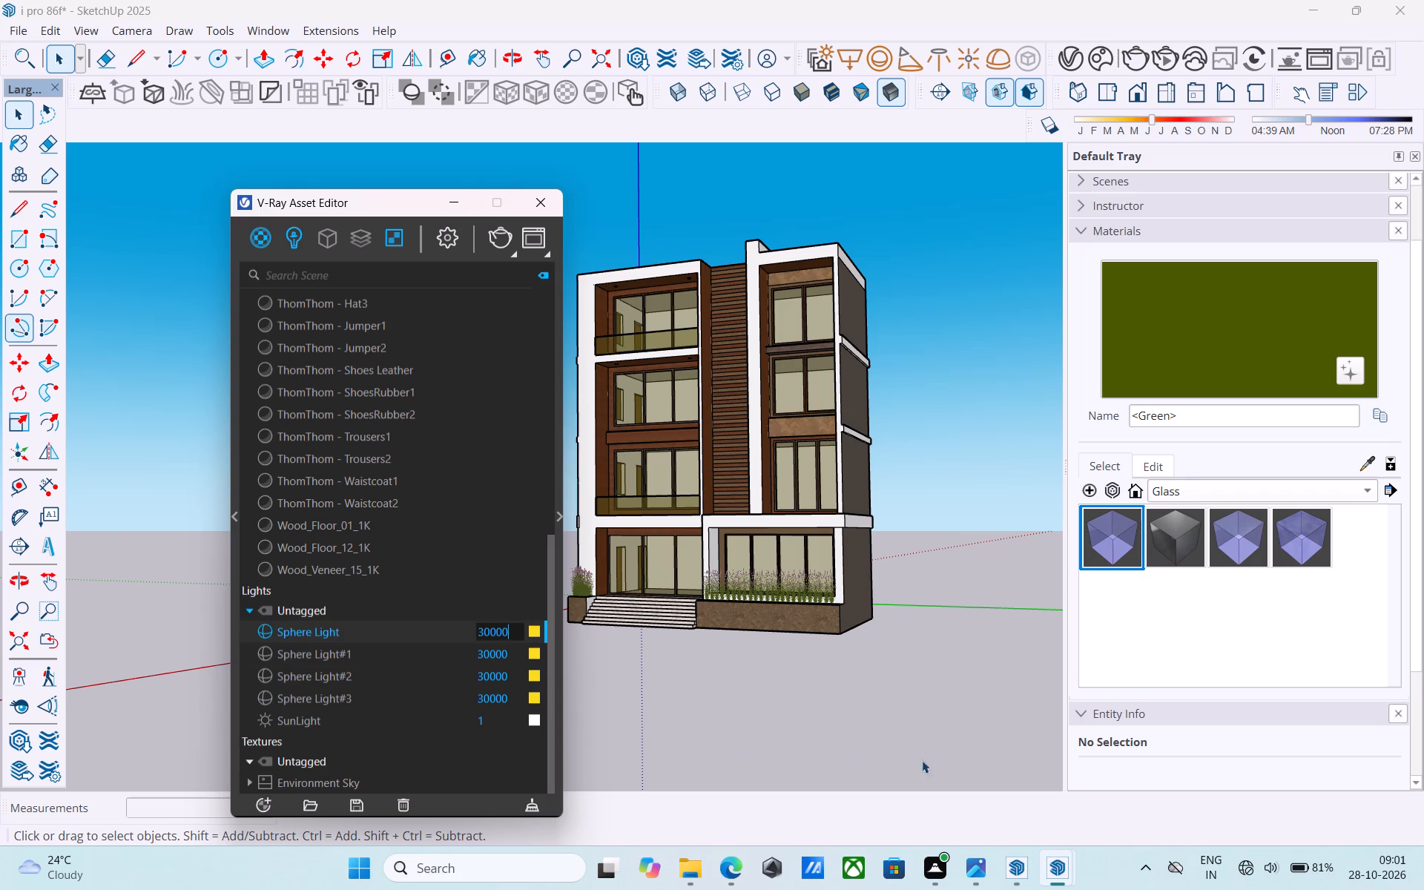
Run another V-Ray test render from the same viewpoint, examine the upper balcony lights, and close the rendered image.
left_click(1081, 67)
left_click(1129, 59)
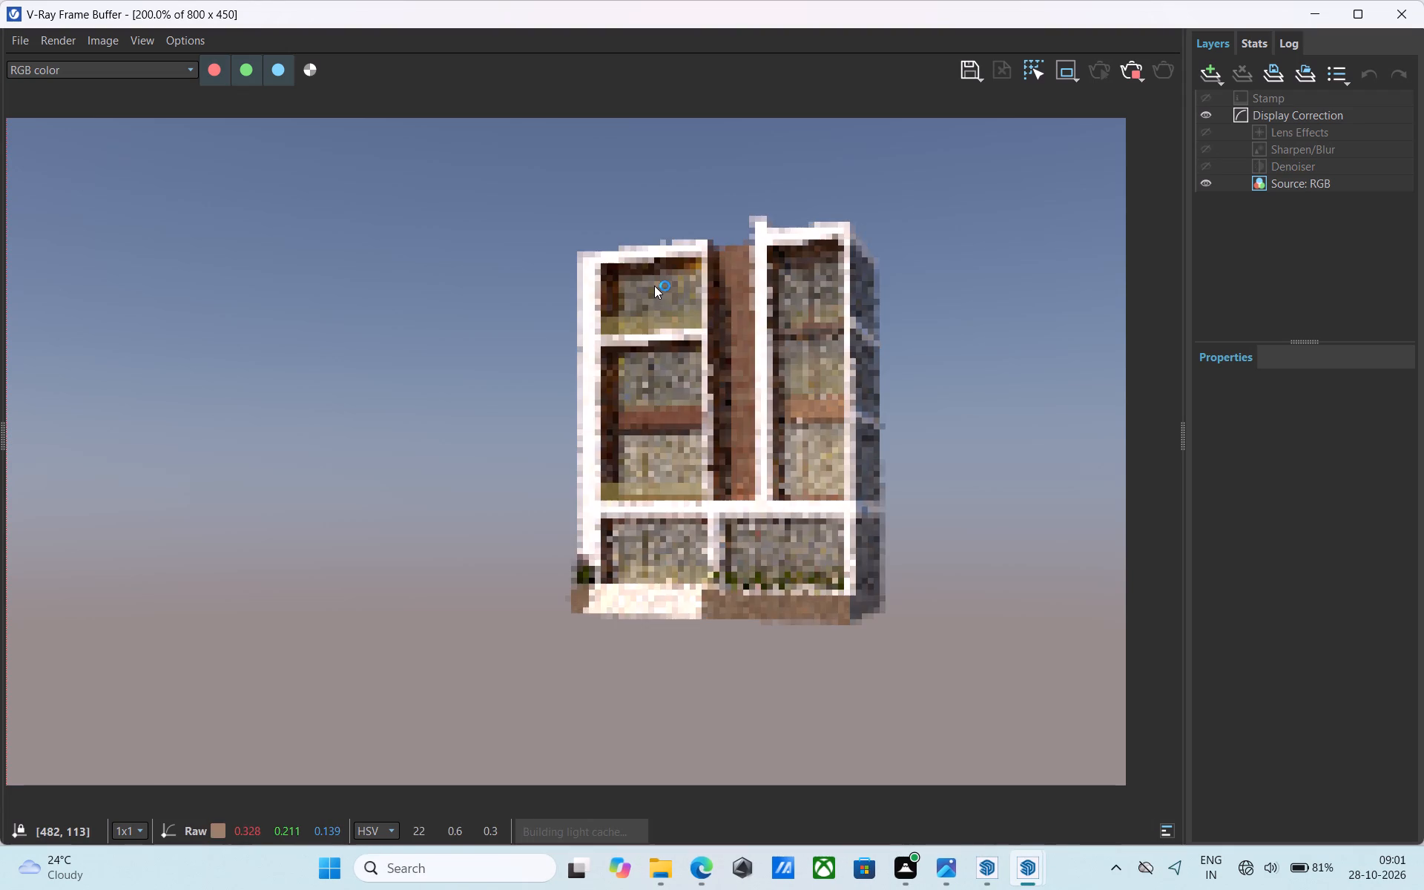
scroll(674, 266, "up", 1)
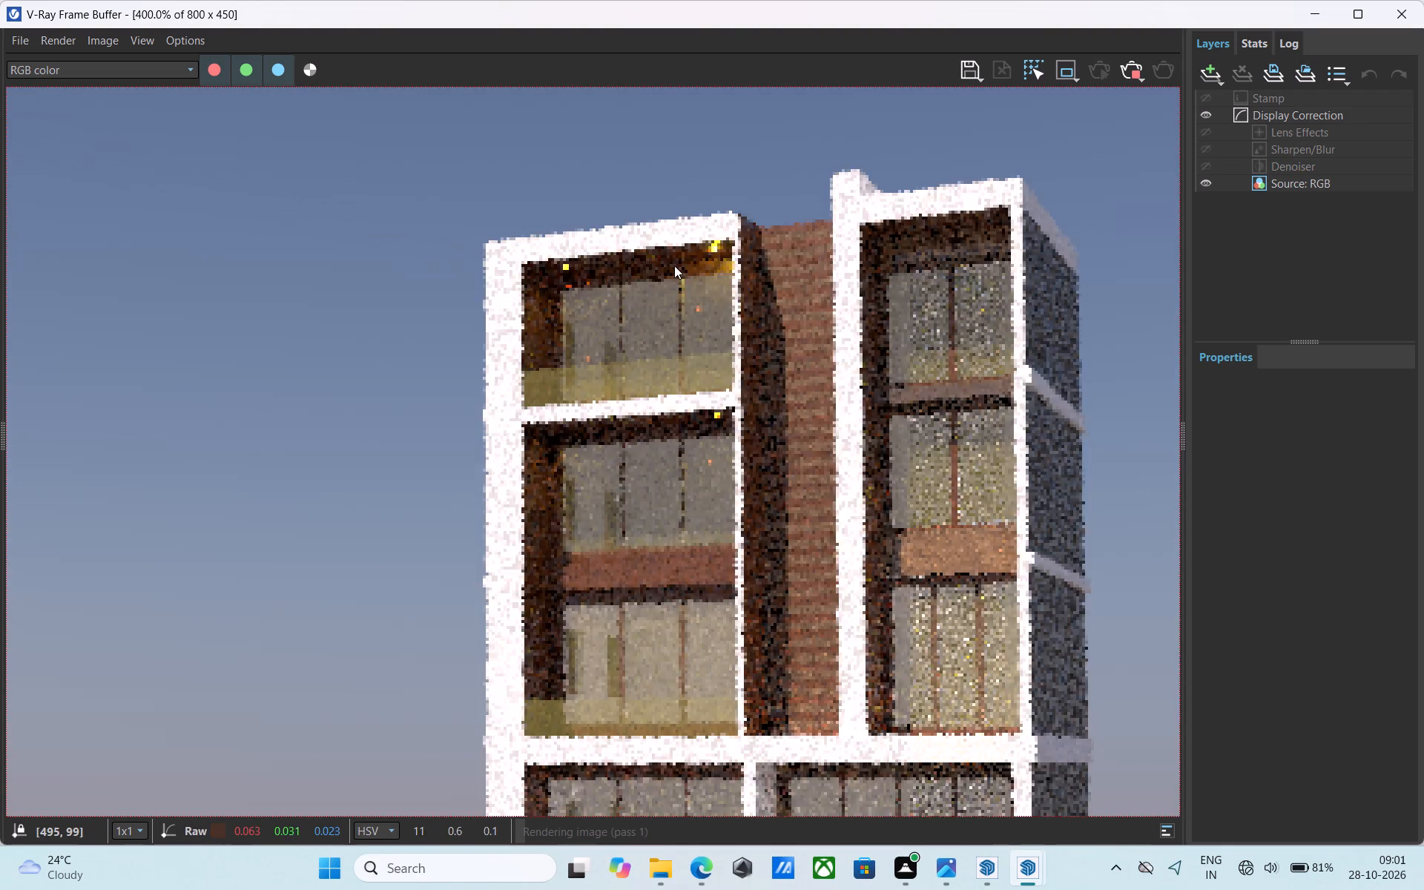
scroll(695, 266, "up", 1)
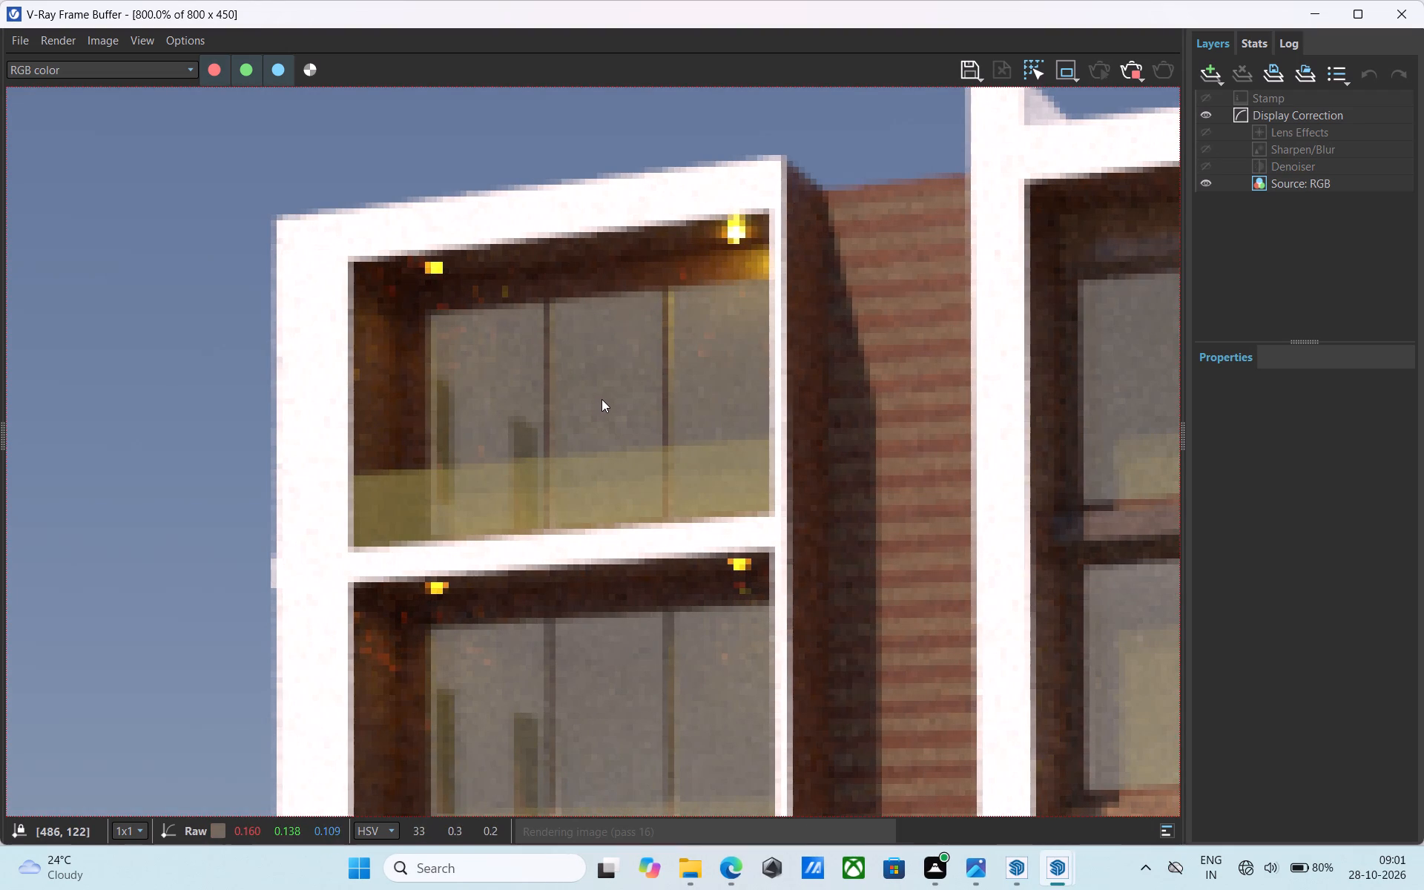
scroll(602, 398, "down", 1)
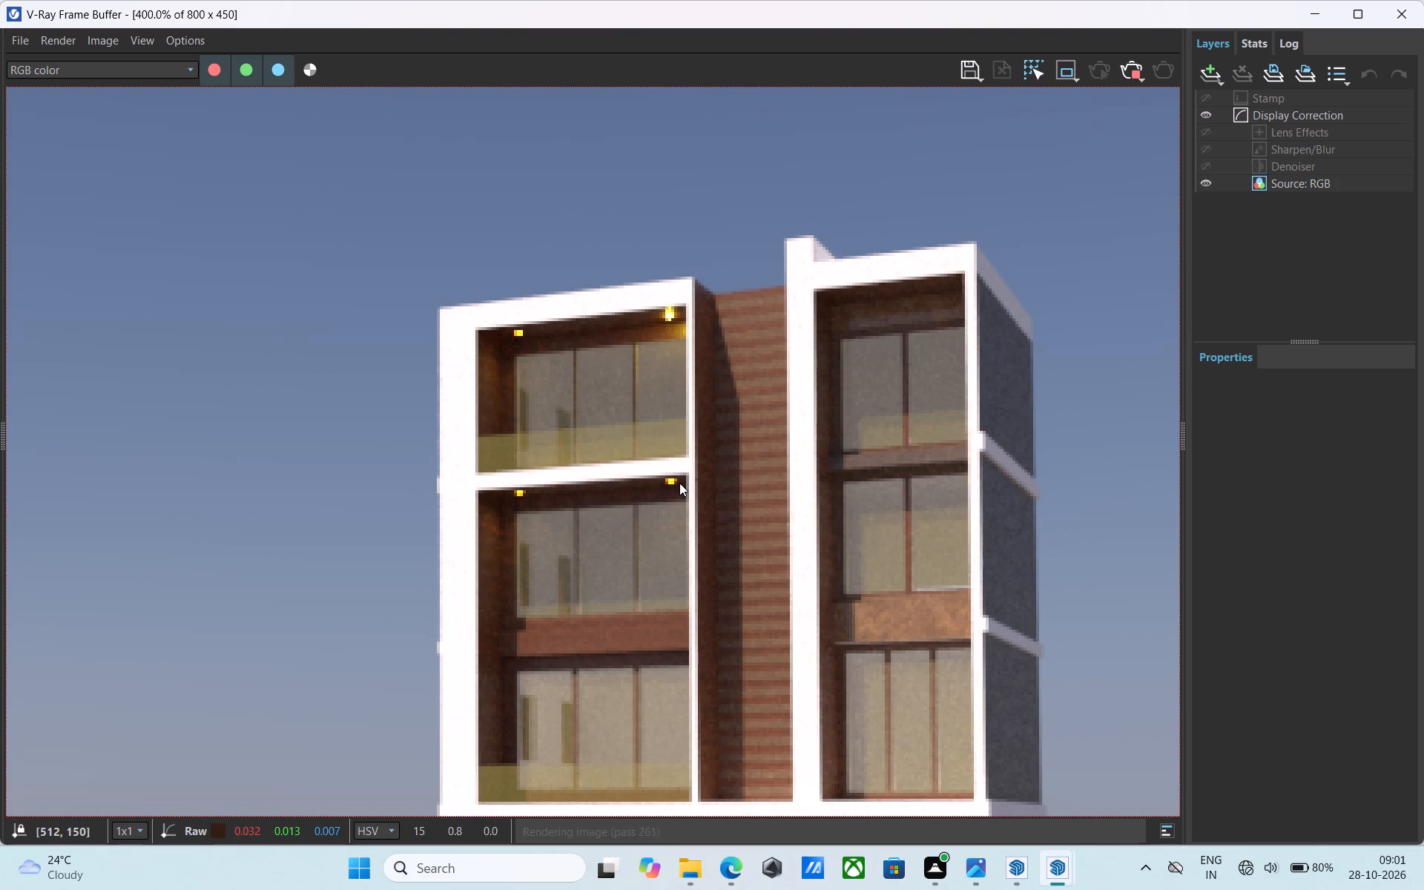
middle_click(705, 375)
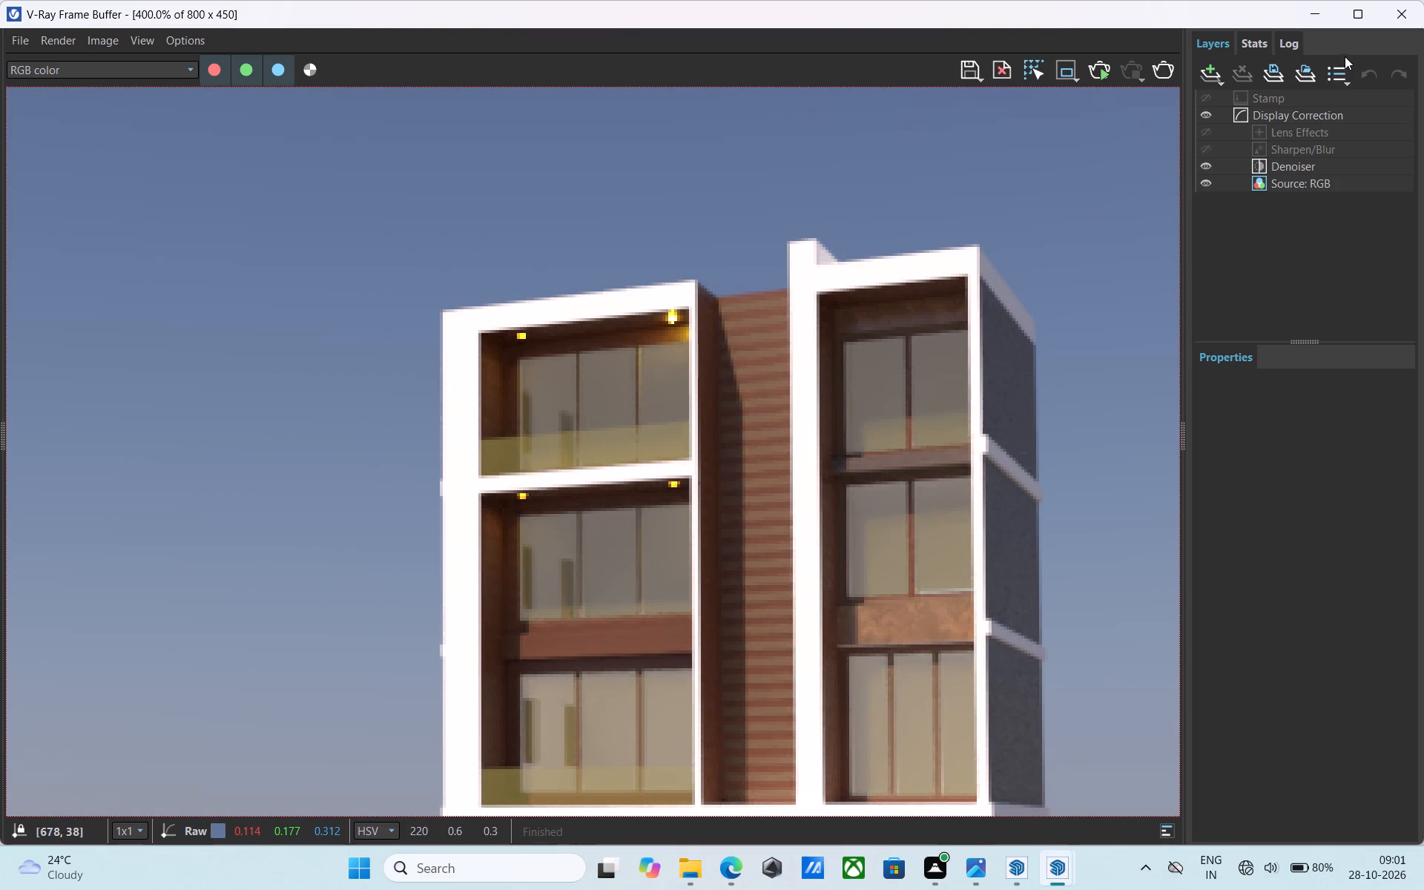
left_click(1402, 4)
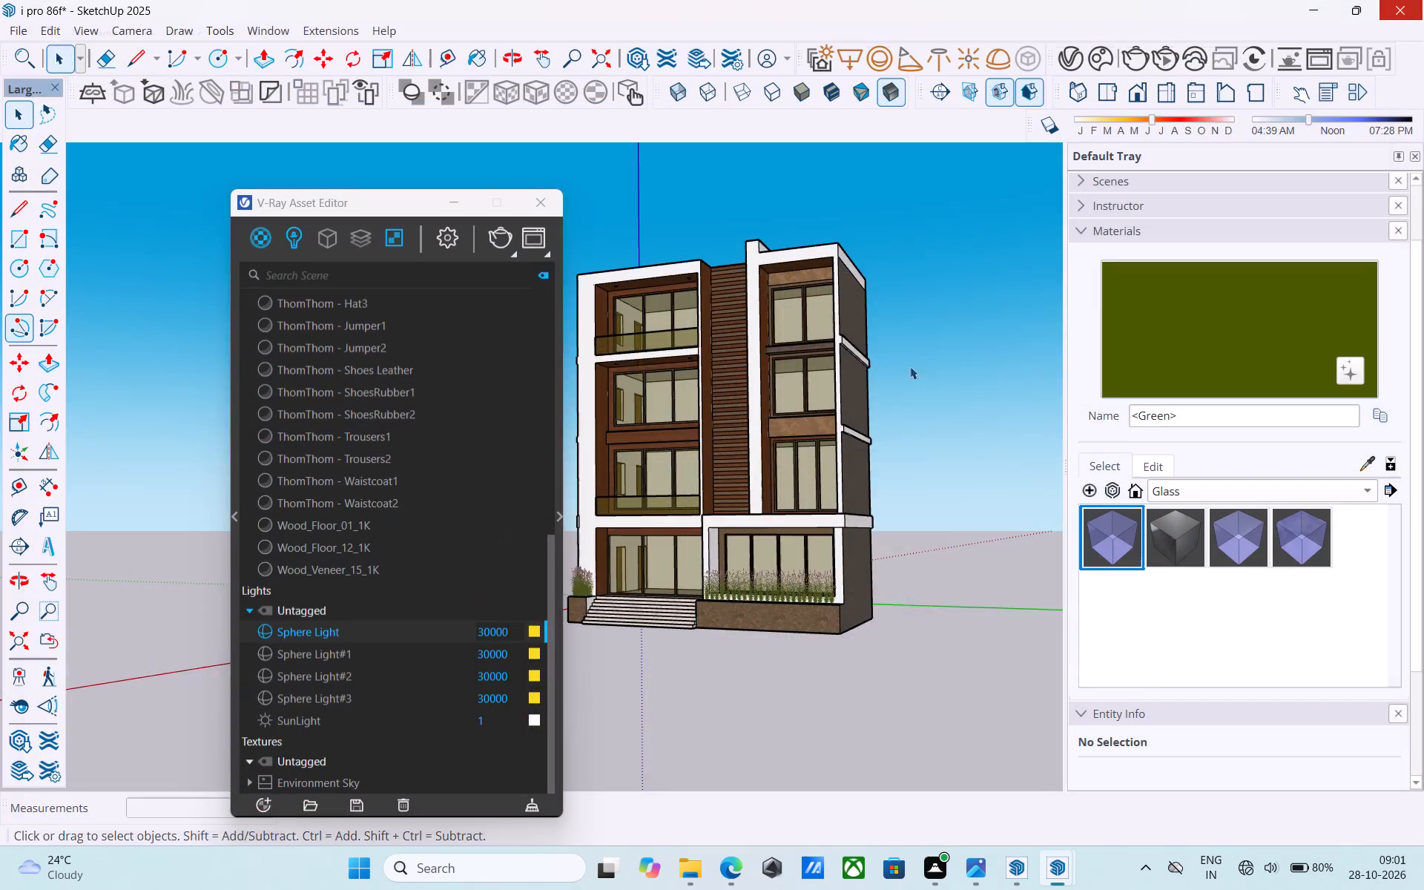
Run a close-up V-Ray test render of the top-floor balcony's ceiling lights from below, with the V-Ray editor closed, and close the image.
middle_click_drag(784, 356, 802, 359)
left_click(535, 197)
scroll(639, 332, "up", 4)
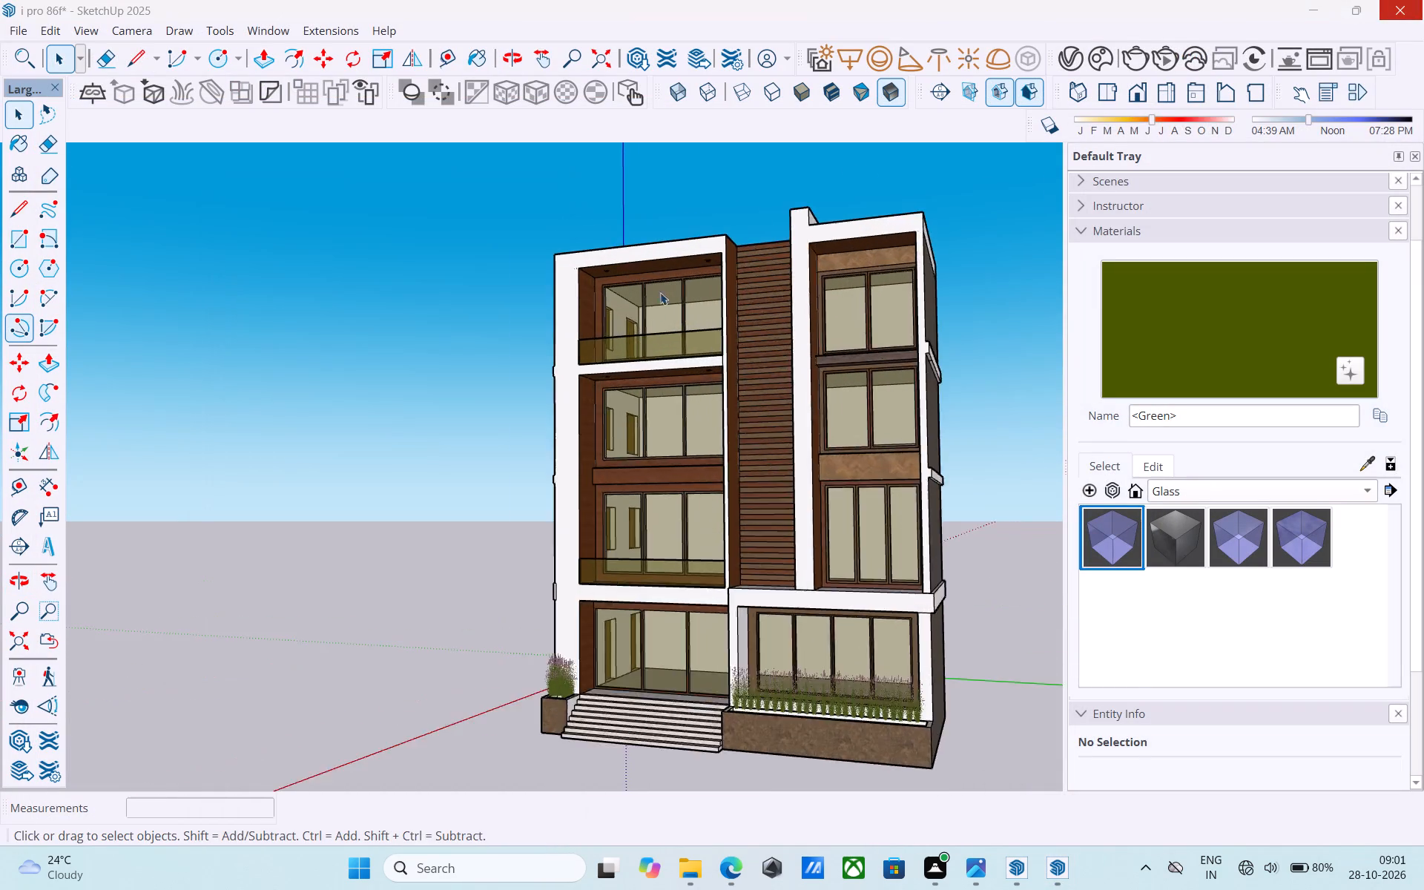
scroll(660, 292, "up", 5)
middle_click_drag(677, 284, 909, 237)
scroll(781, 337, "up", 4)
middle_click_drag(778, 337, 778, 334)
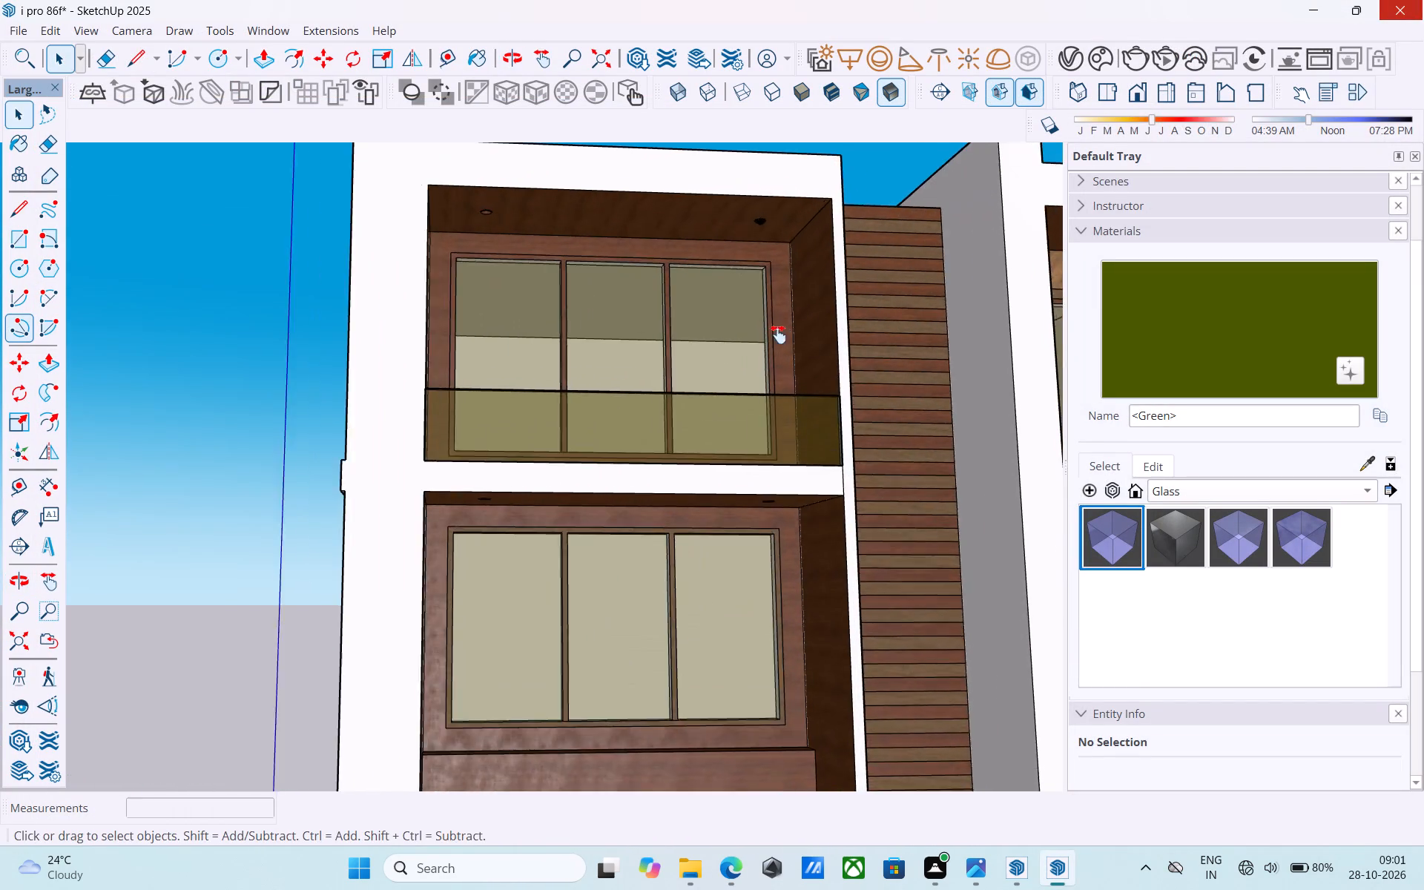
middle_click_drag(778, 334, 630, 434)
middle_click_drag(622, 386, 619, 389)
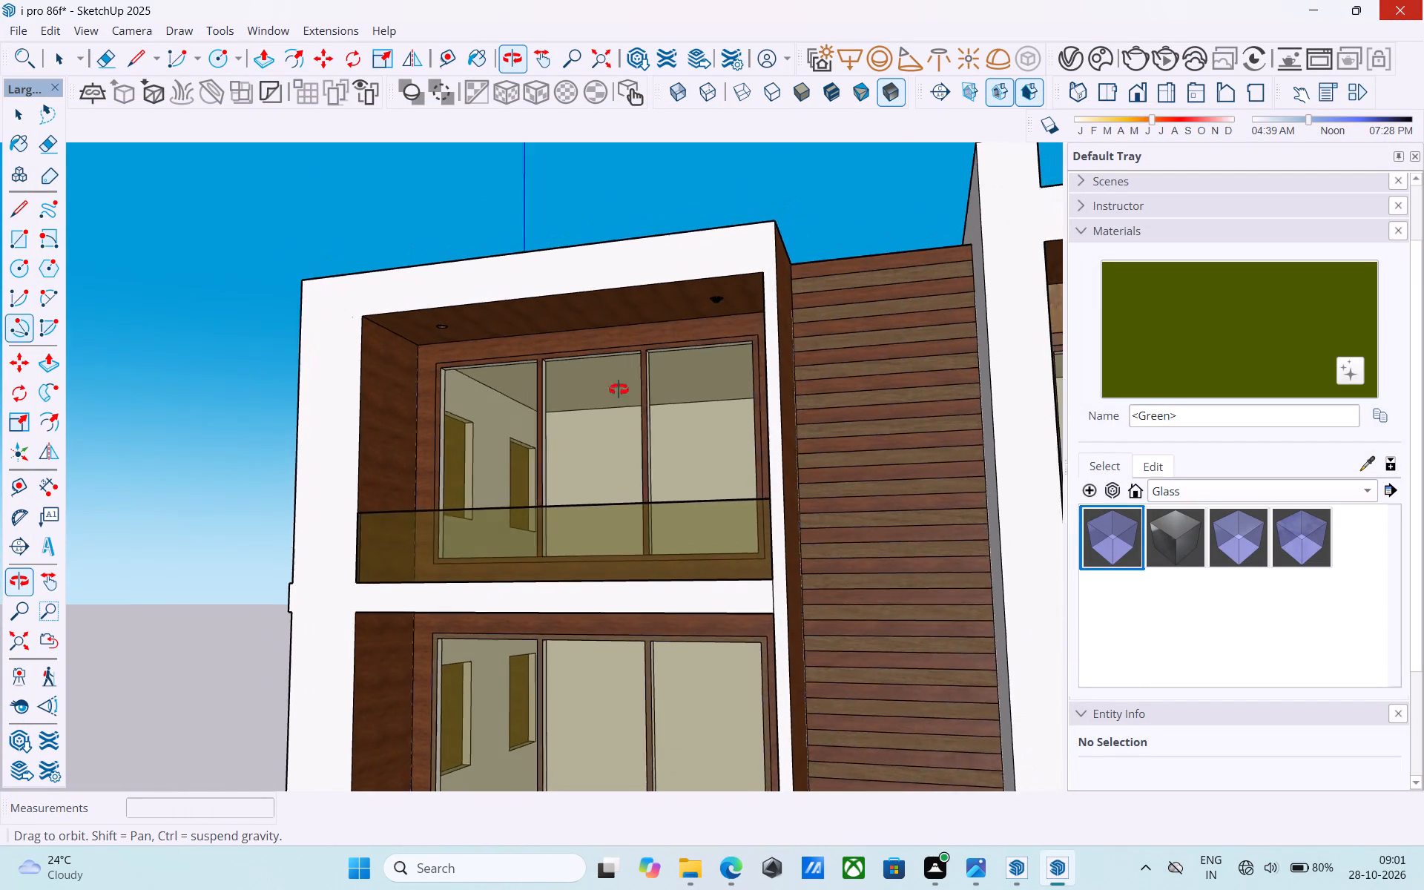
middle_click_drag(619, 389, 592, 353)
scroll(599, 355, "up", 1)
middle_click_drag(599, 355, 584, 372, "shift")
middle_click_drag(589, 372, 601, 352)
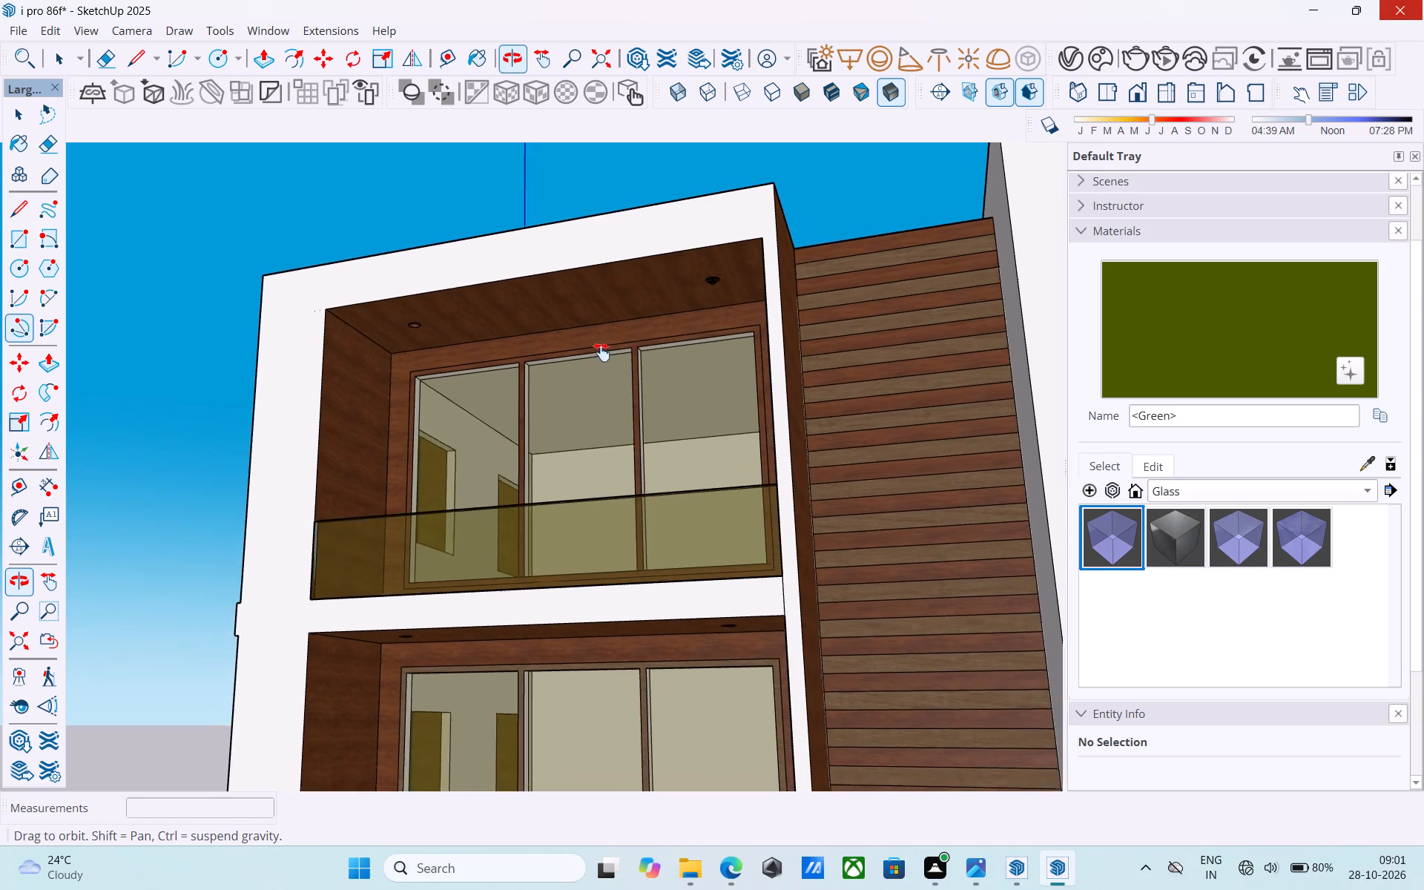
middle_click_drag(601, 352, 641, 337)
scroll(605, 351, "up", 1)
left_click(1127, 45)
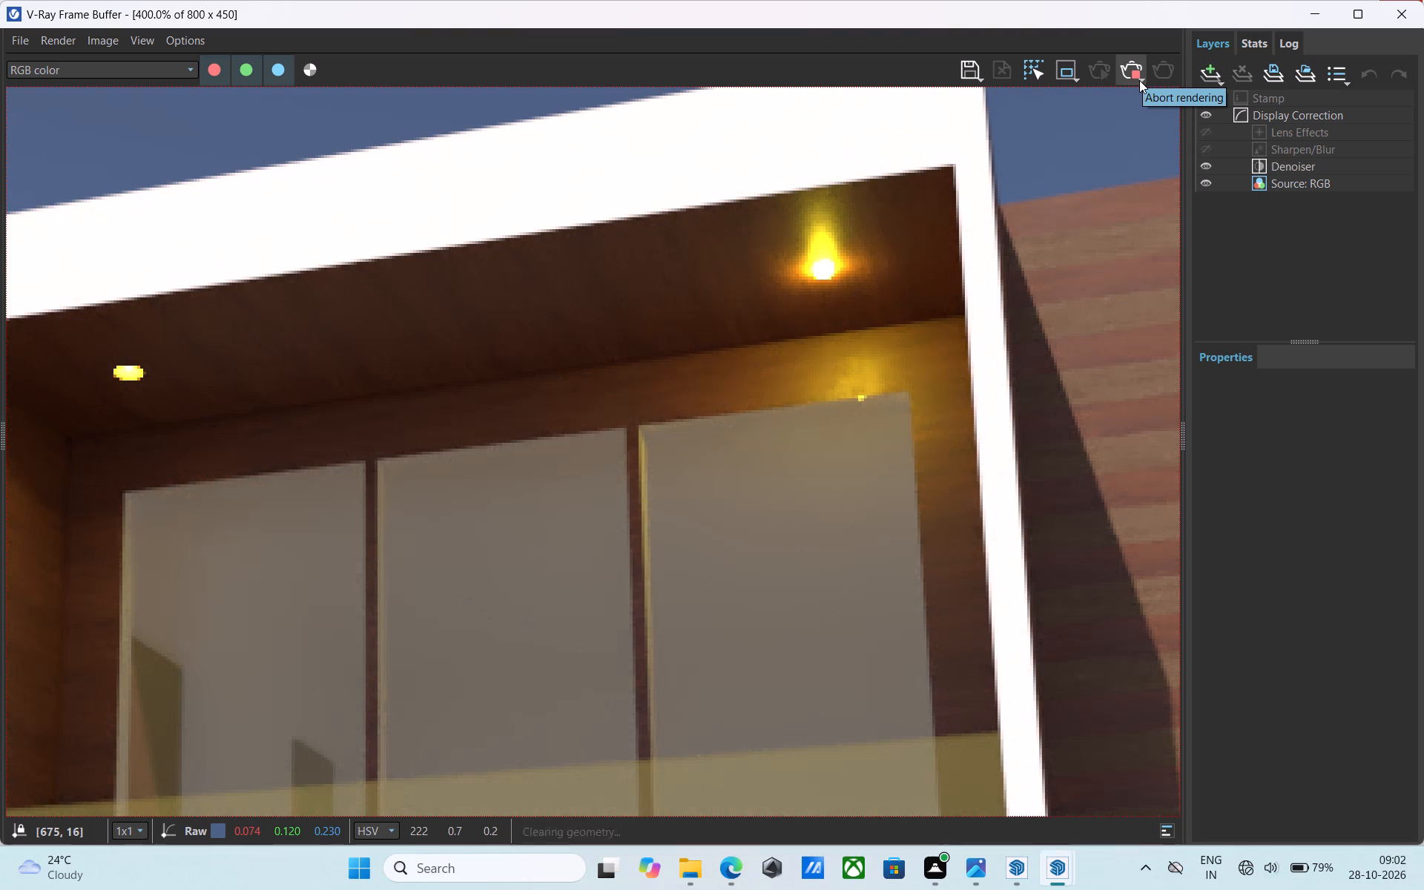
left_click(1399, 15)
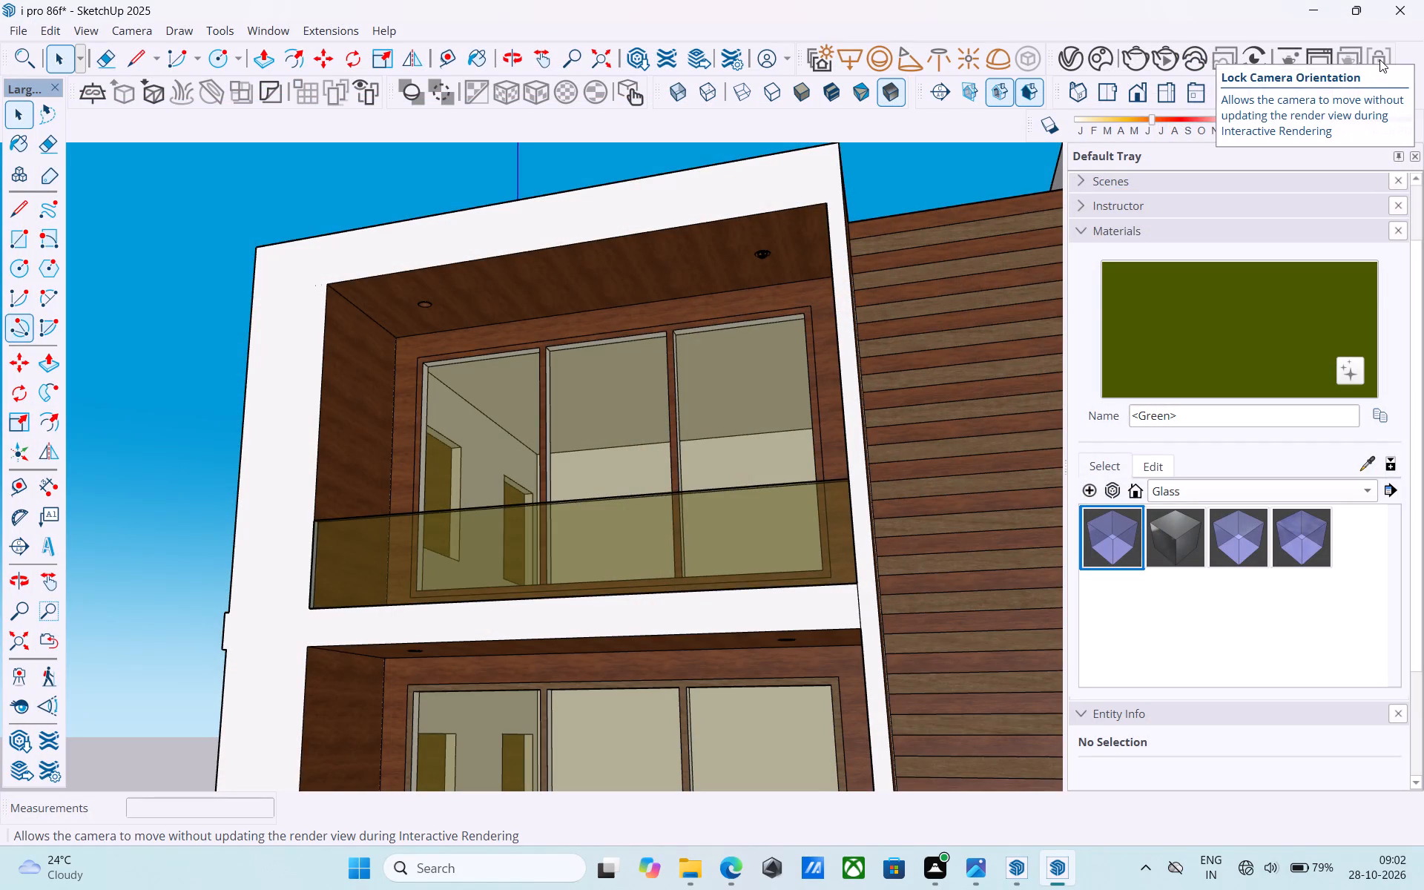
Examine the recessed ceiling light openings in the top-floor balcony up close and from the front.
scroll(584, 444, "down", 3)
middle_click_drag(560, 426, 751, 339)
scroll(492, 345, "up", 9)
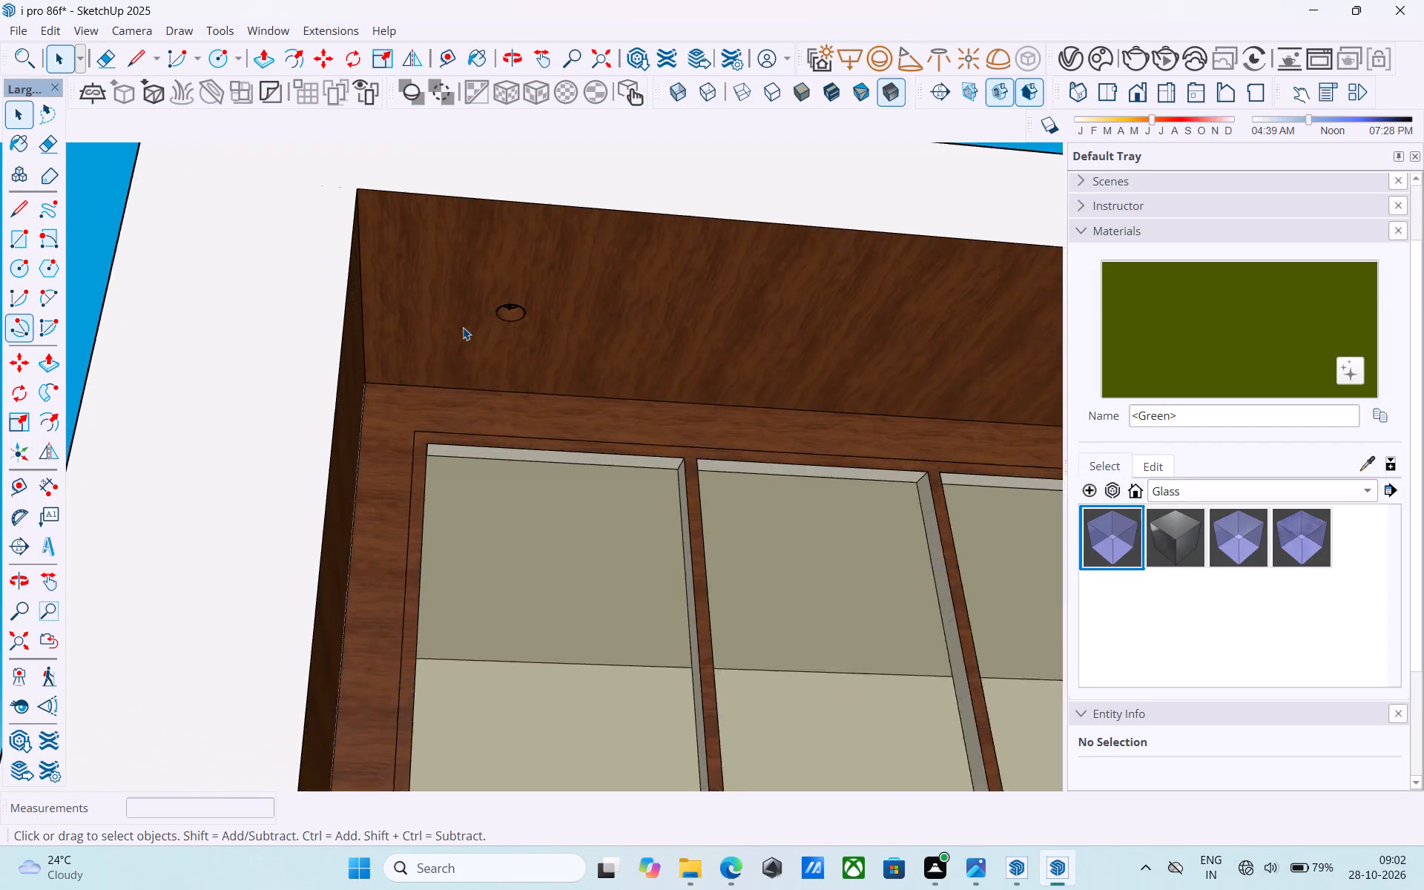
scroll(463, 327, "up", 2)
middle_click_drag(464, 327, 452, 234)
scroll(500, 268, "up", 10)
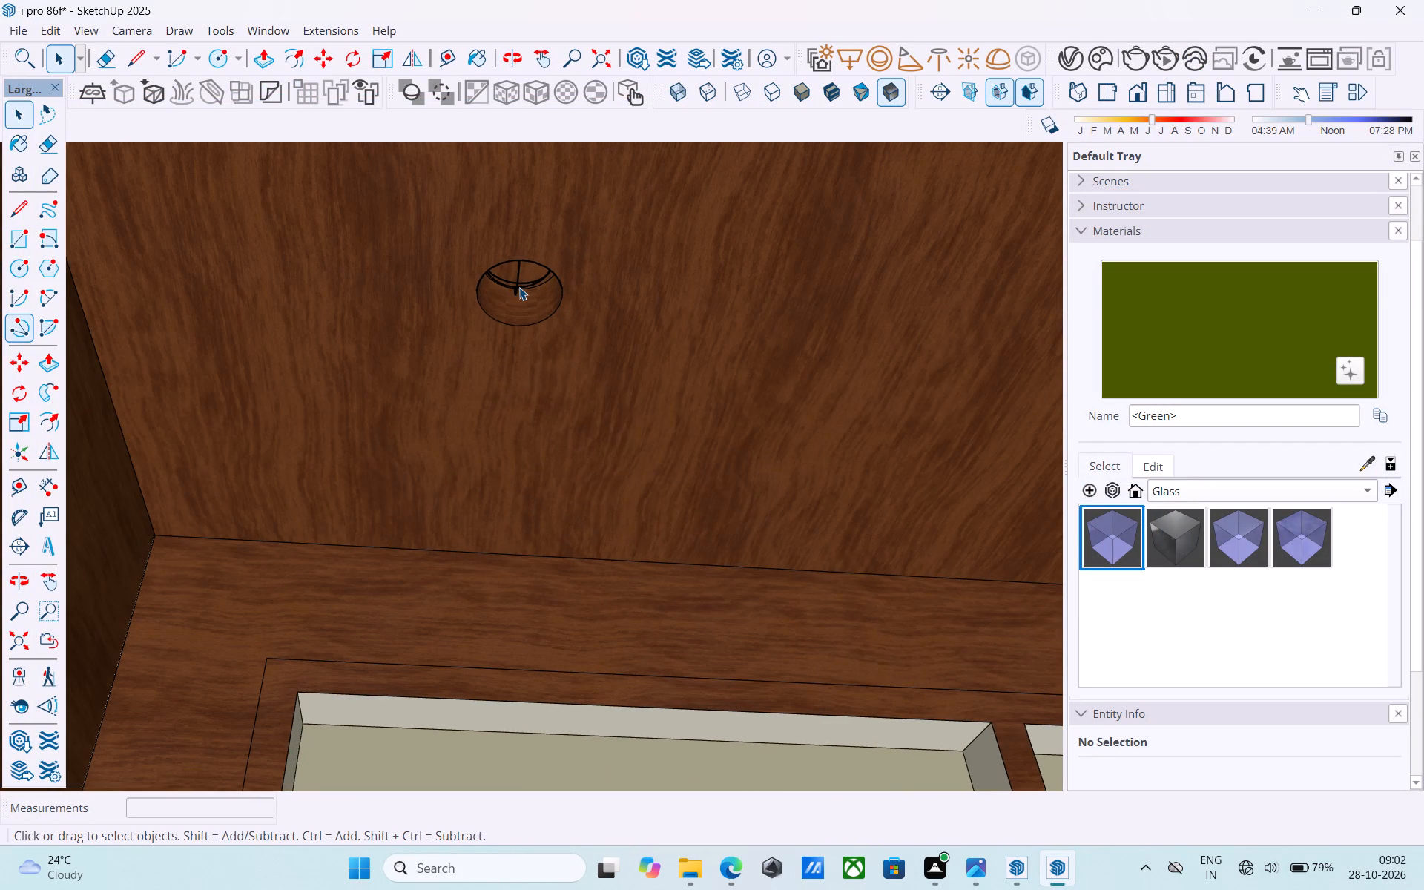
scroll(519, 287, "up", 1)
scroll(738, 252, "down", 4)
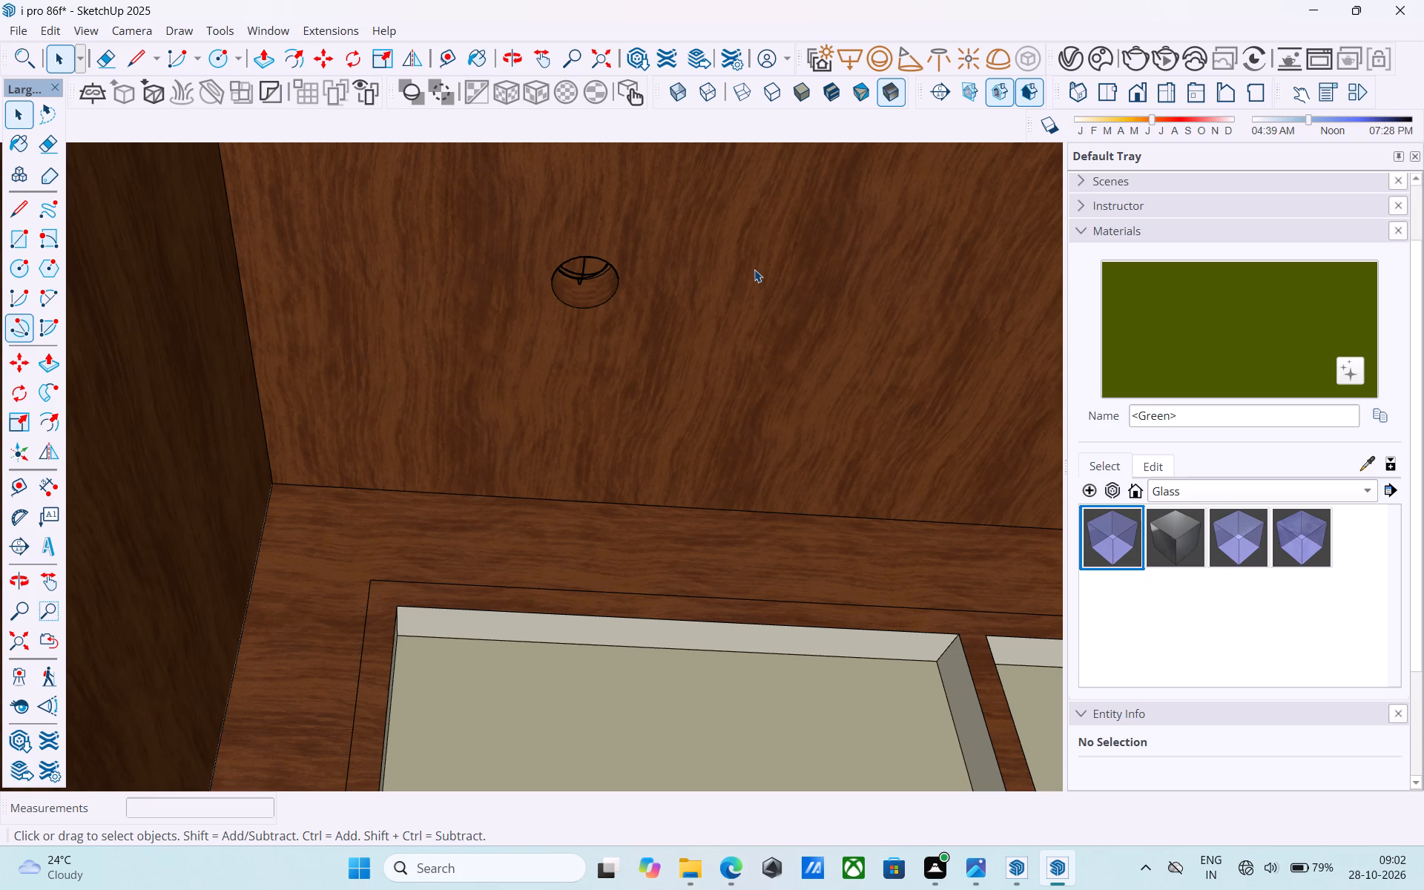
scroll(748, 288, "down", 3)
middle_click_drag(743, 312, 698, 366)
scroll(544, 398, "down", 10)
middle_click_drag(558, 414, 559, 423)
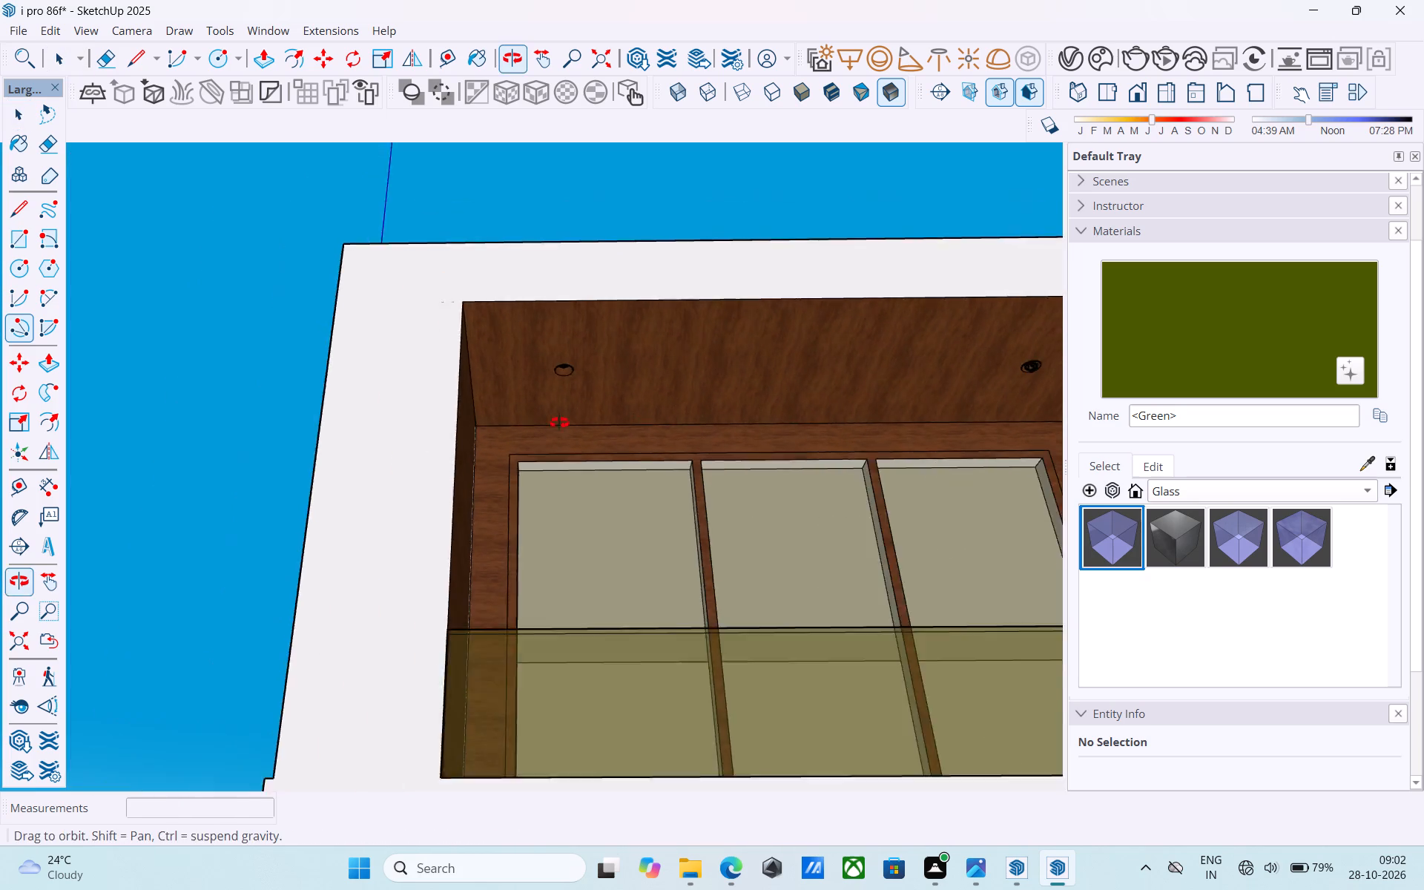
middle_click_drag(559, 423, 583, 538)
scroll(628, 491, "down", 4)
middle_click_drag(707, 521, 663, 460)
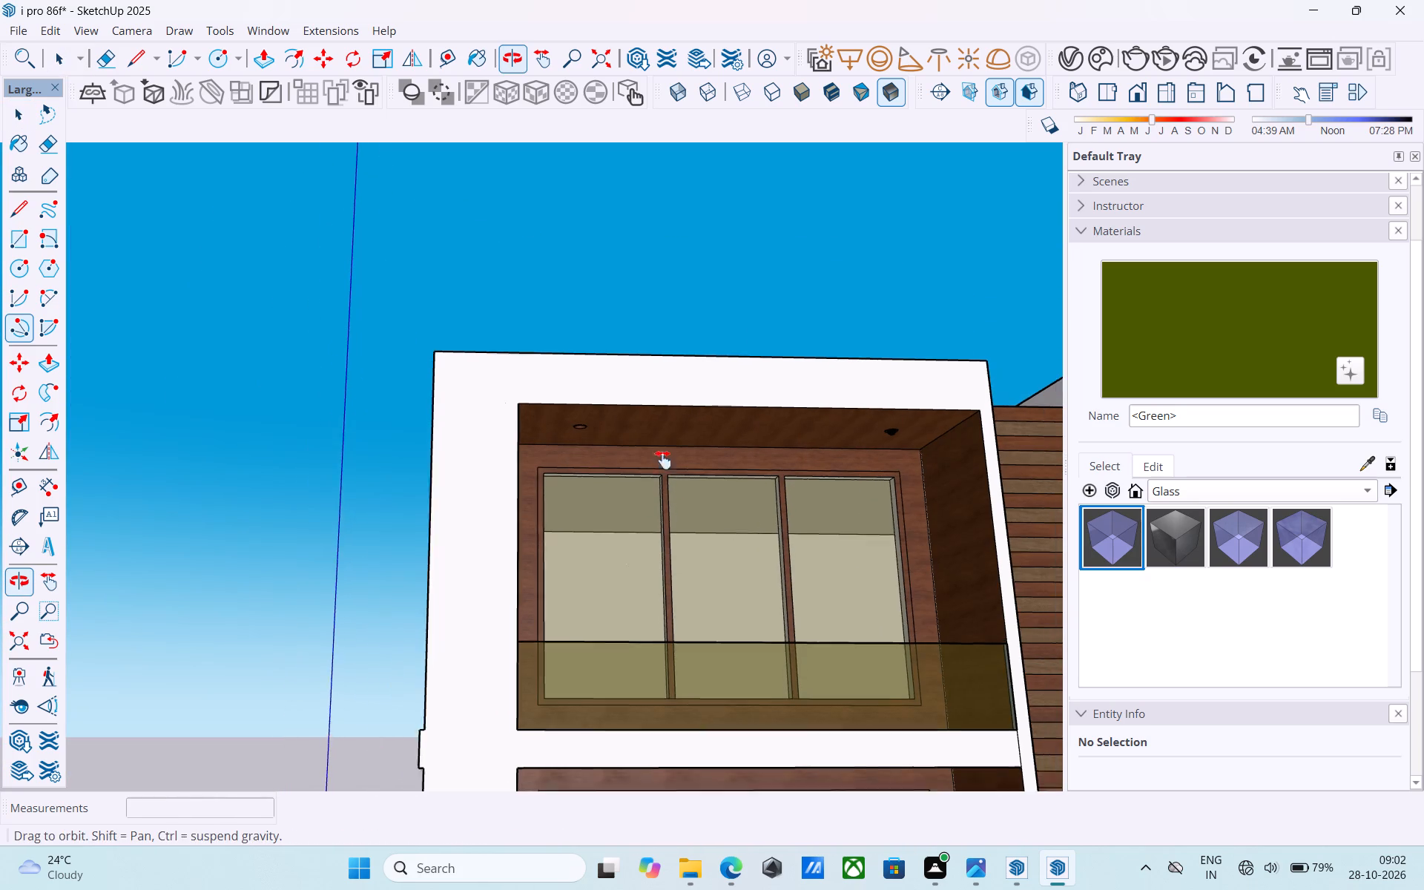
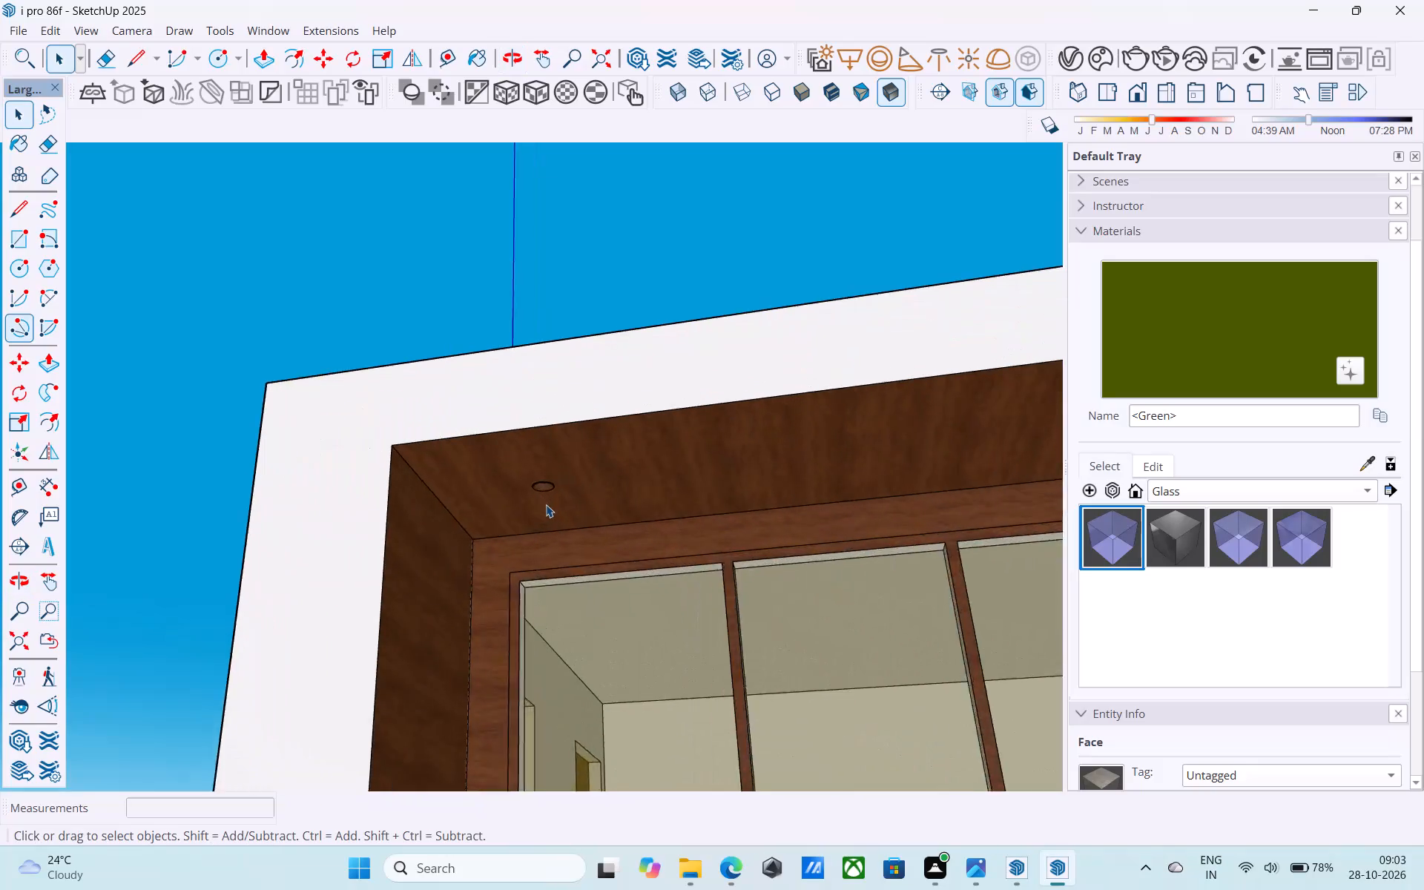
Move the sphere light in the top-floor balcony's left ceiling opening by about 1 1/2" and save the model.
middle_click_drag(544, 490, 540, 412)
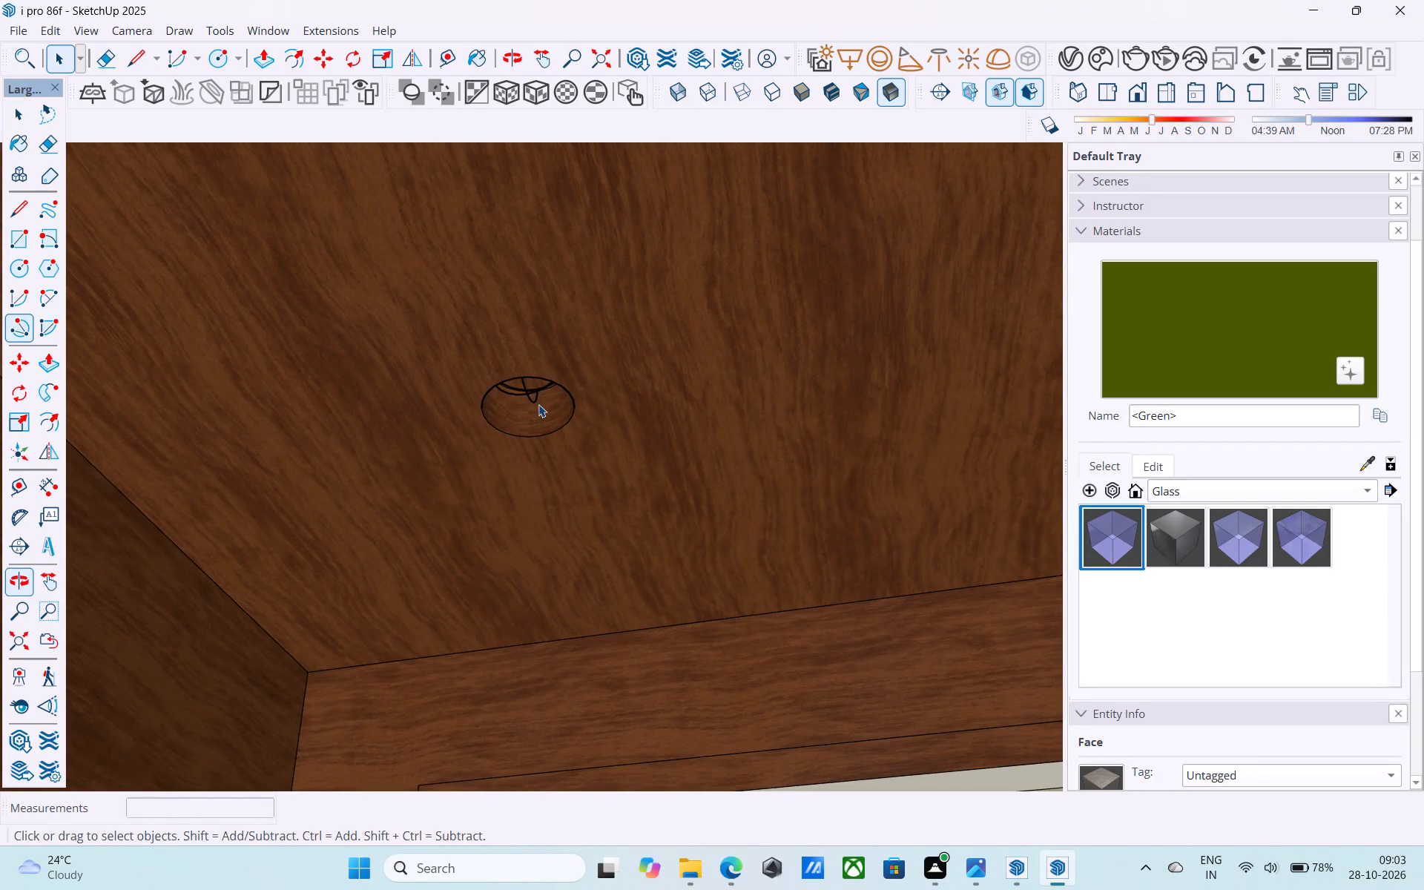
left_click(528, 396)
key("m")
left_click(556, 337)
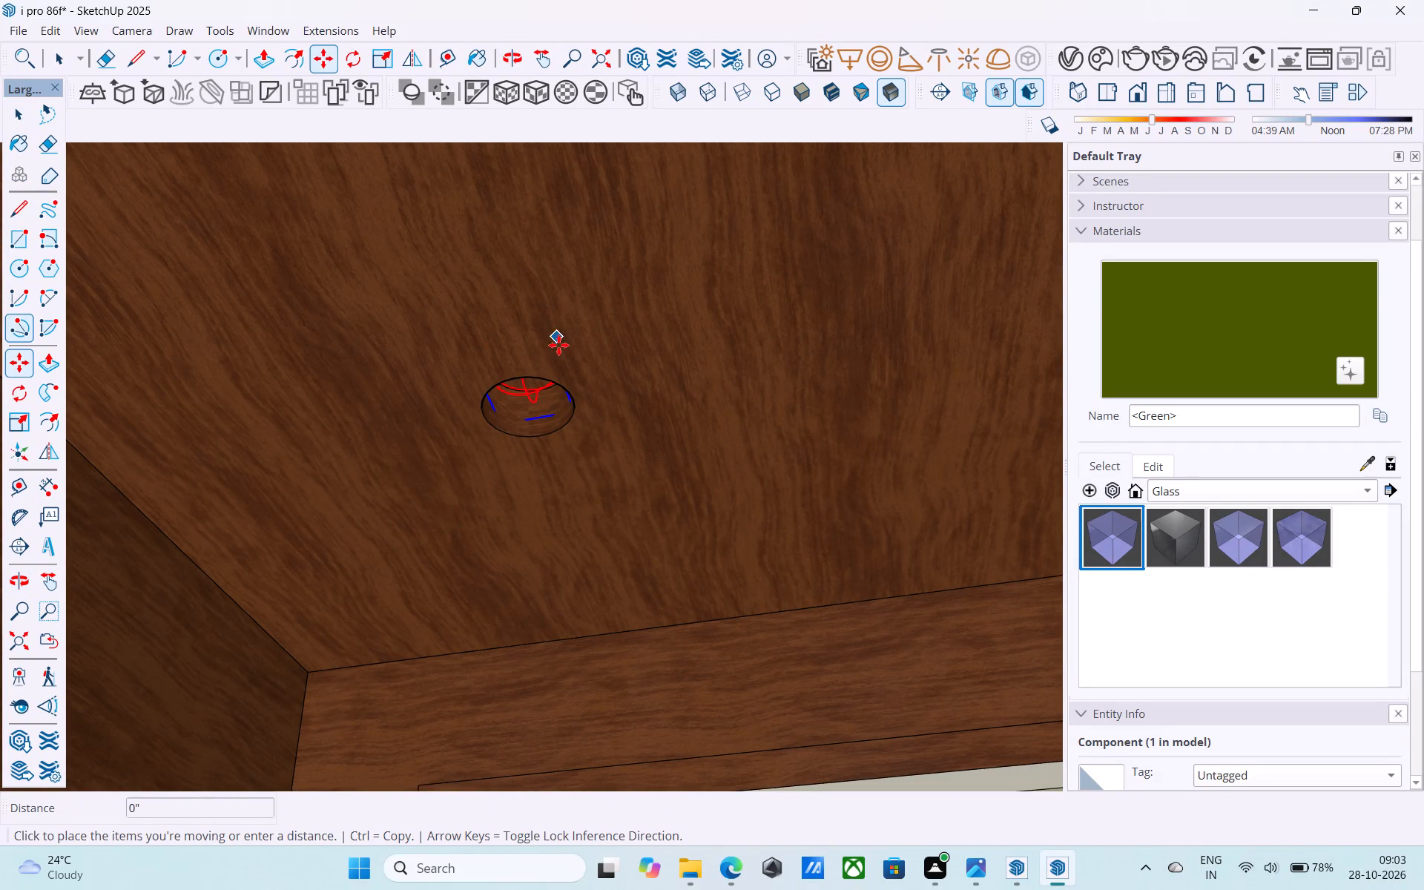
left_click(549, 356)
key("space")
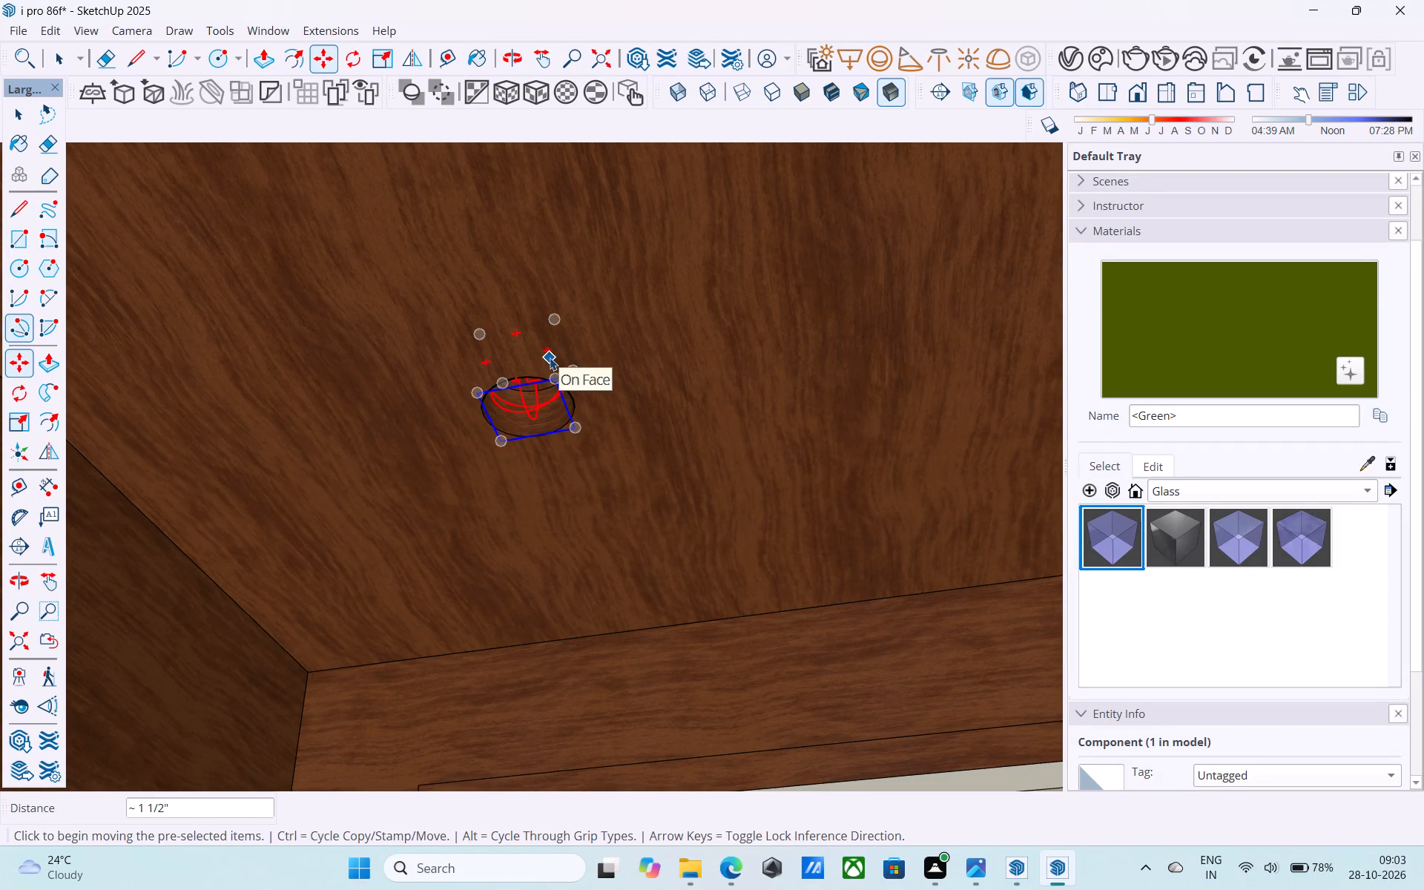
middle_click(555, 357)
scroll(556, 360, "down", 7)
scroll(556, 364, "up", 1)
scroll(556, 364, "down", 6)
middle_click_drag(552, 390, 622, 465)
scroll(622, 460, "down", 8)
left_click(488, 300)
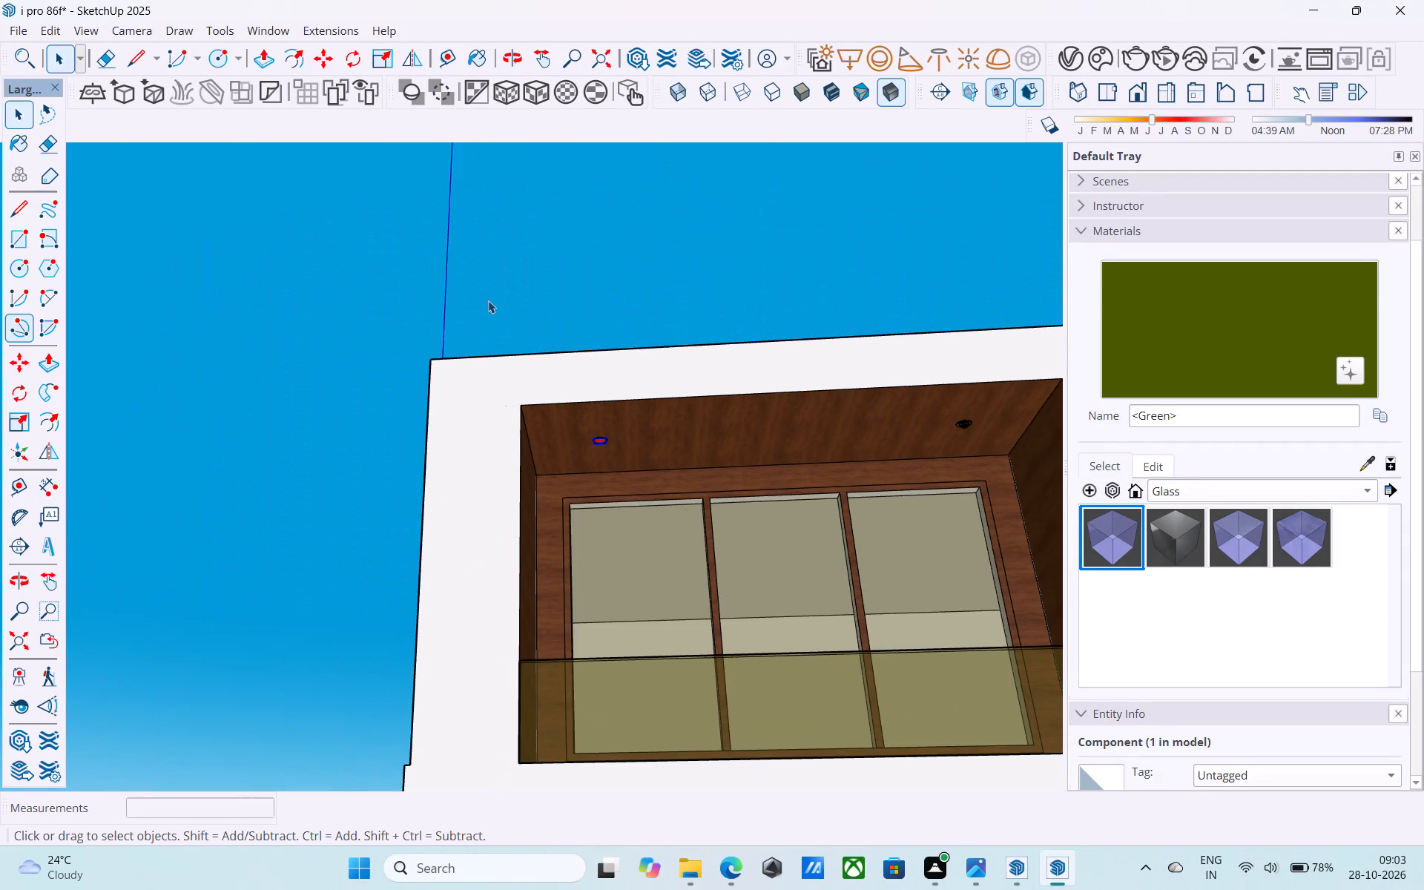
middle_click_drag(643, 459, 571, 423)
key("ctrl+s")
Run a V-Ray test render of the top-floor balcony from below, examine both ceiling lights, and close the rendered image.
middle_click_drag(600, 478, 541, 452)
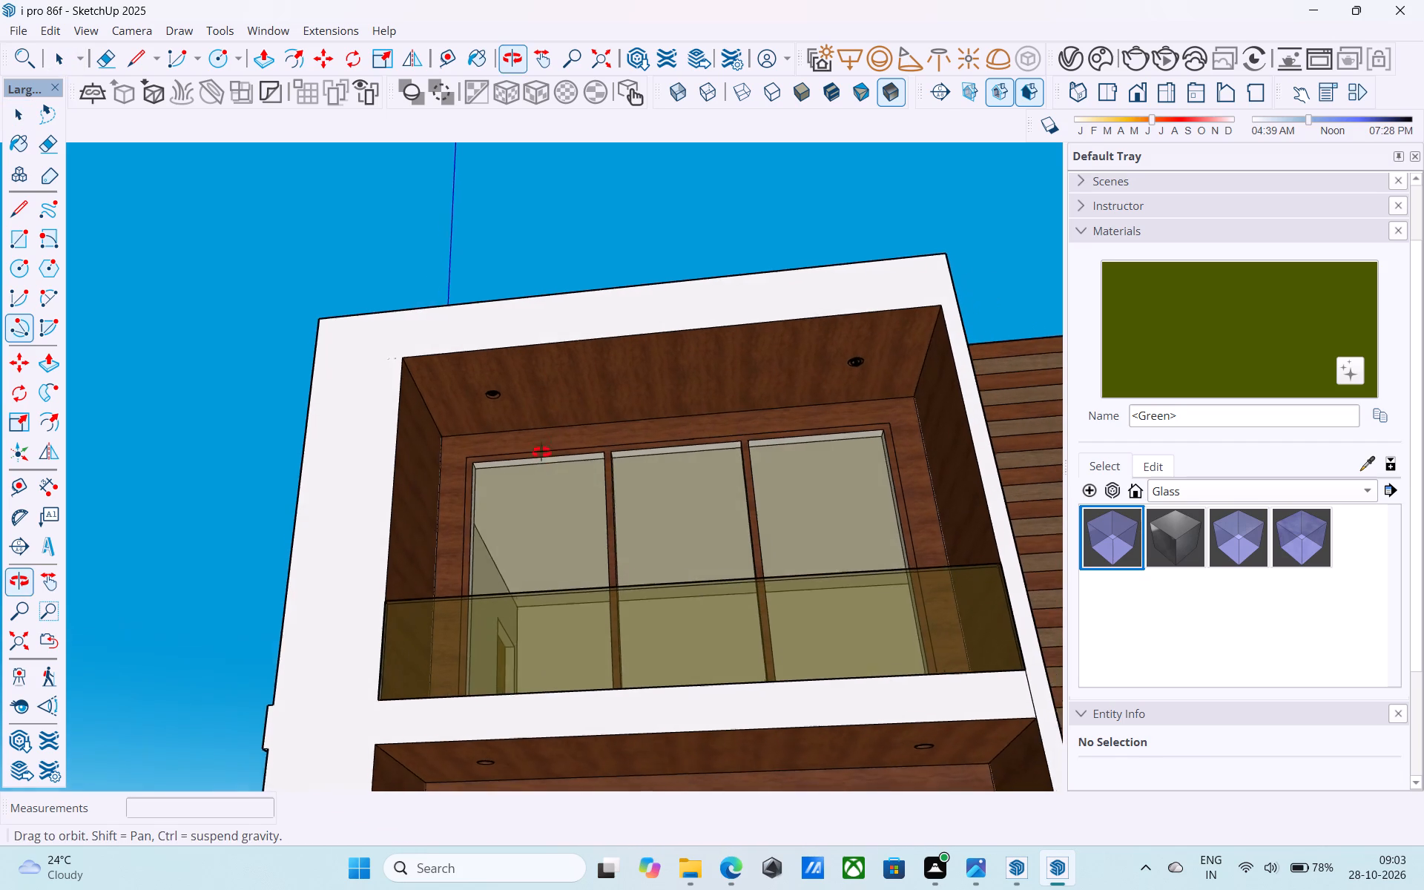
middle_click_drag(541, 452, 541, 441)
middle_click_drag(629, 423, 659, 423)
left_click(1068, 63)
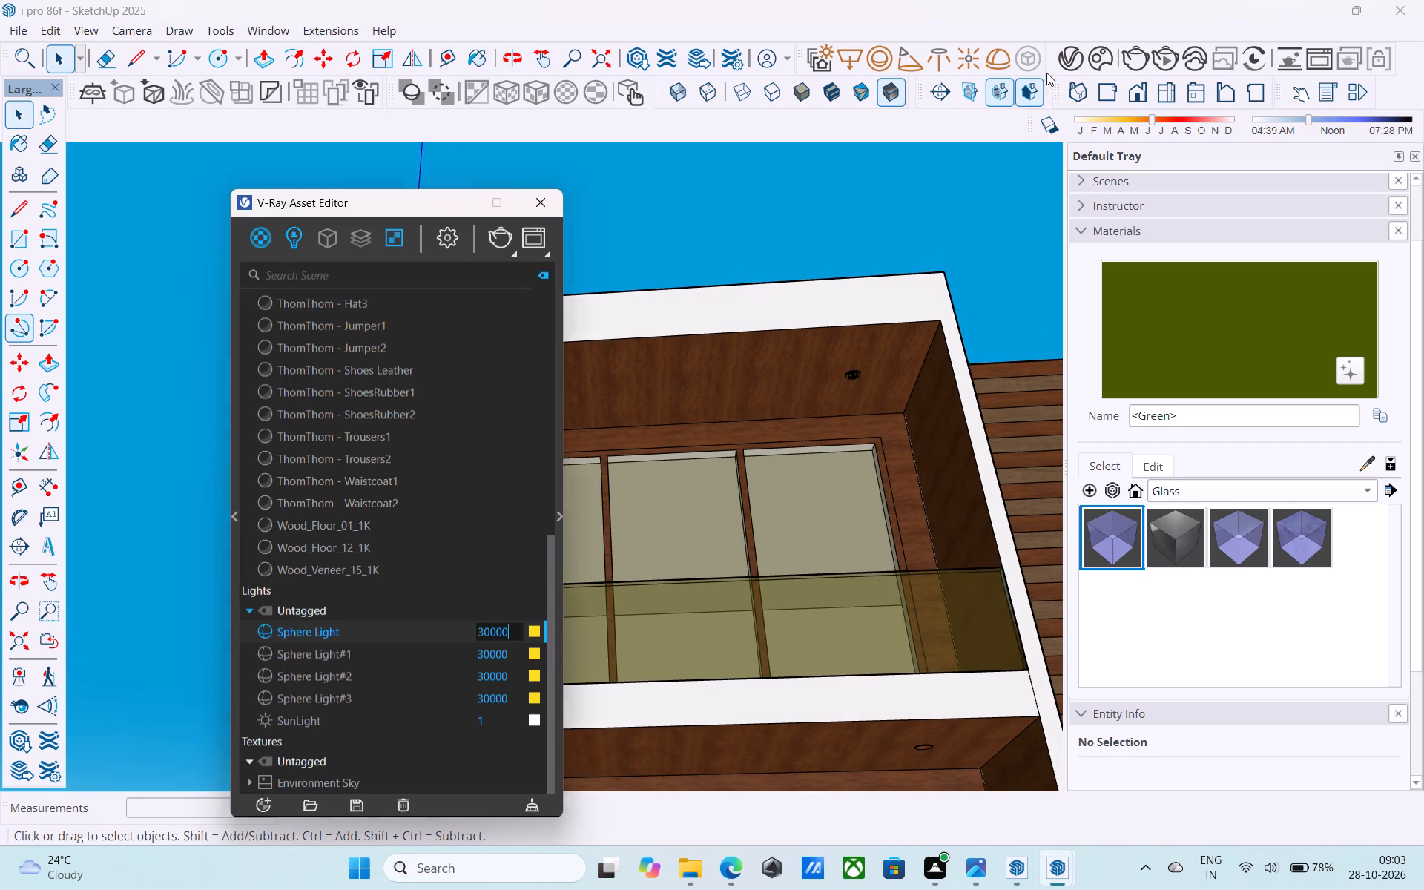
left_click(547, 201)
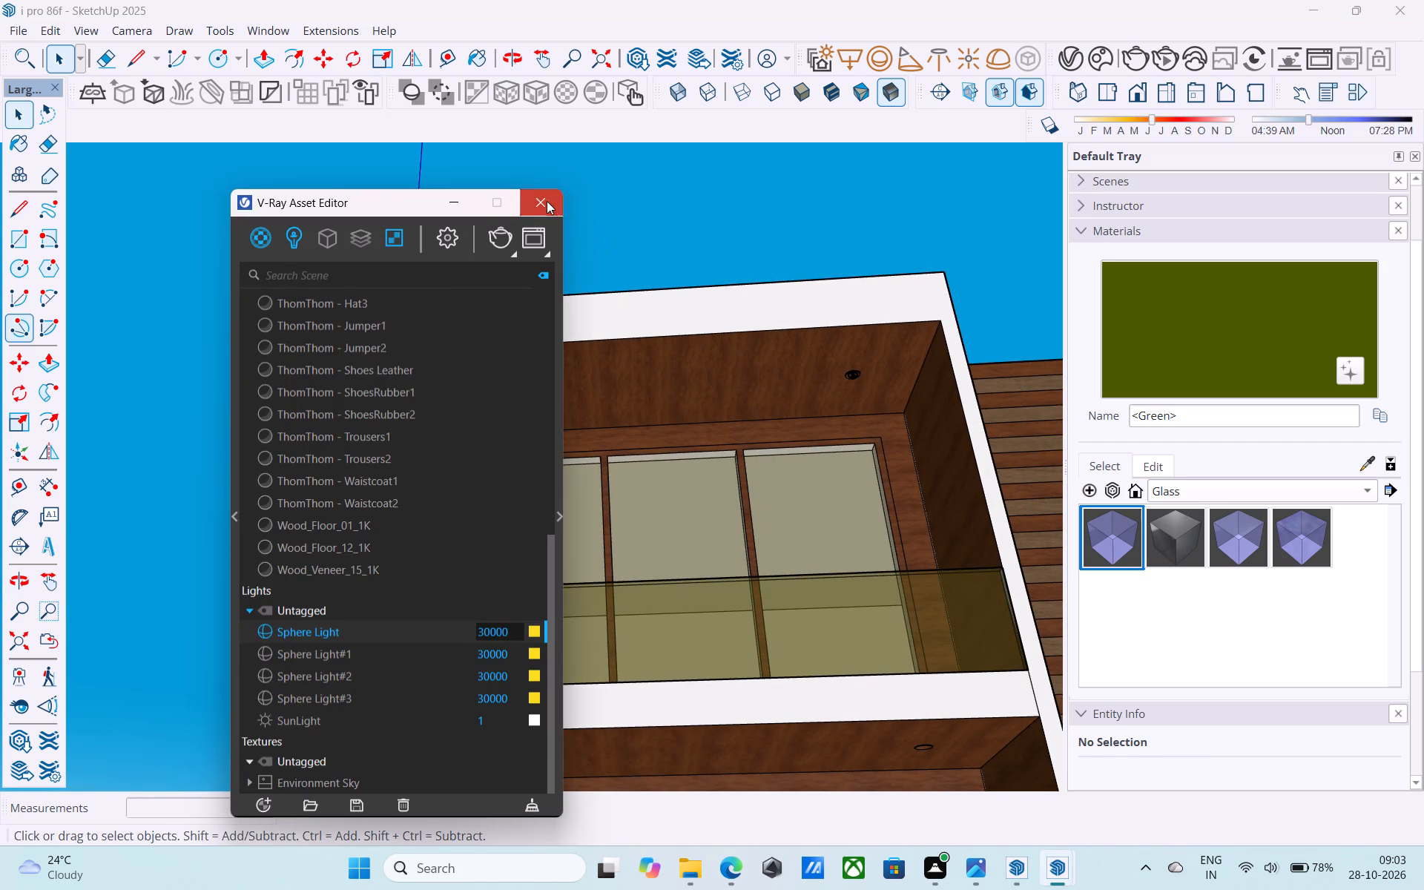
scroll(666, 317, "down", 4)
middle_click_drag(685, 365, 731, 332)
scroll(639, 406, "up", 4)
middle_click_drag(624, 402, 626, 432)
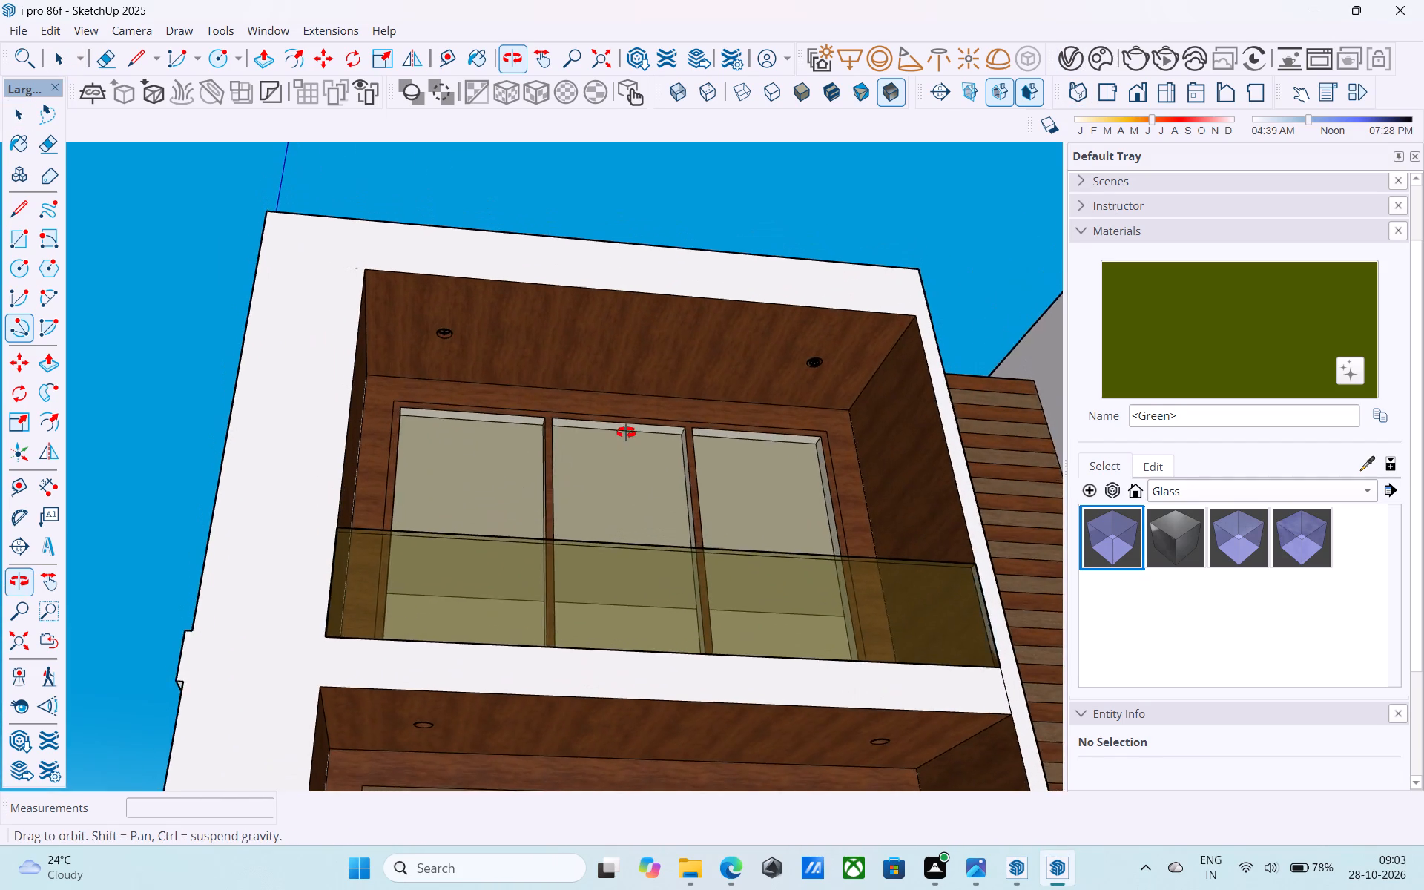
middle_click_drag(626, 432, 568, 359)
scroll(553, 349, "up", 4)
middle_click_drag(545, 350, 515, 311)
scroll(521, 310, "down", 6)
middle_click_drag(527, 309, 530, 316)
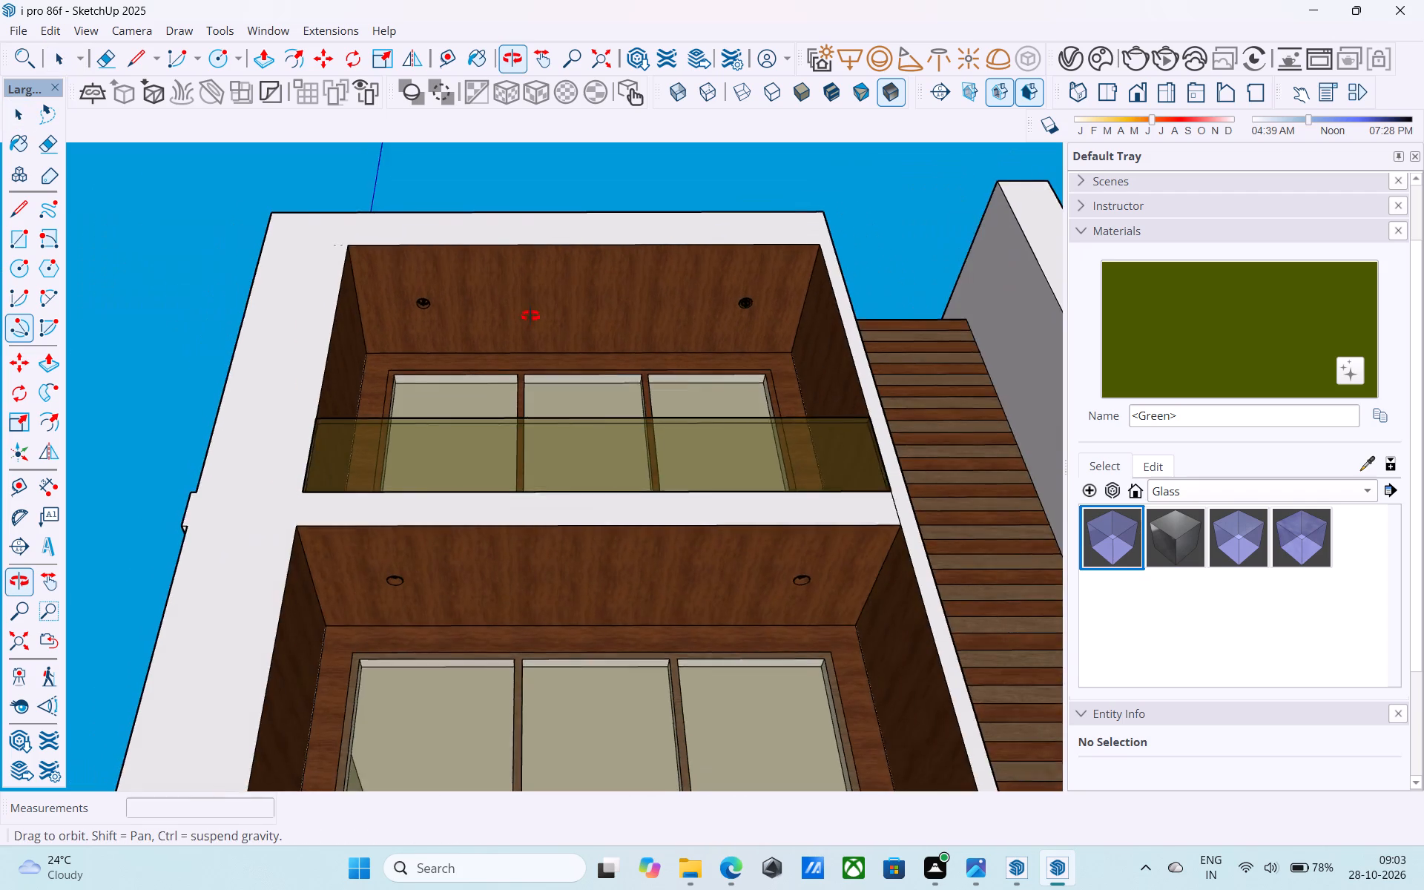
middle_click_drag(530, 316, 655, 427)
scroll(639, 415, "up", 3)
middle_click_drag(639, 415, 605, 386, "shift")
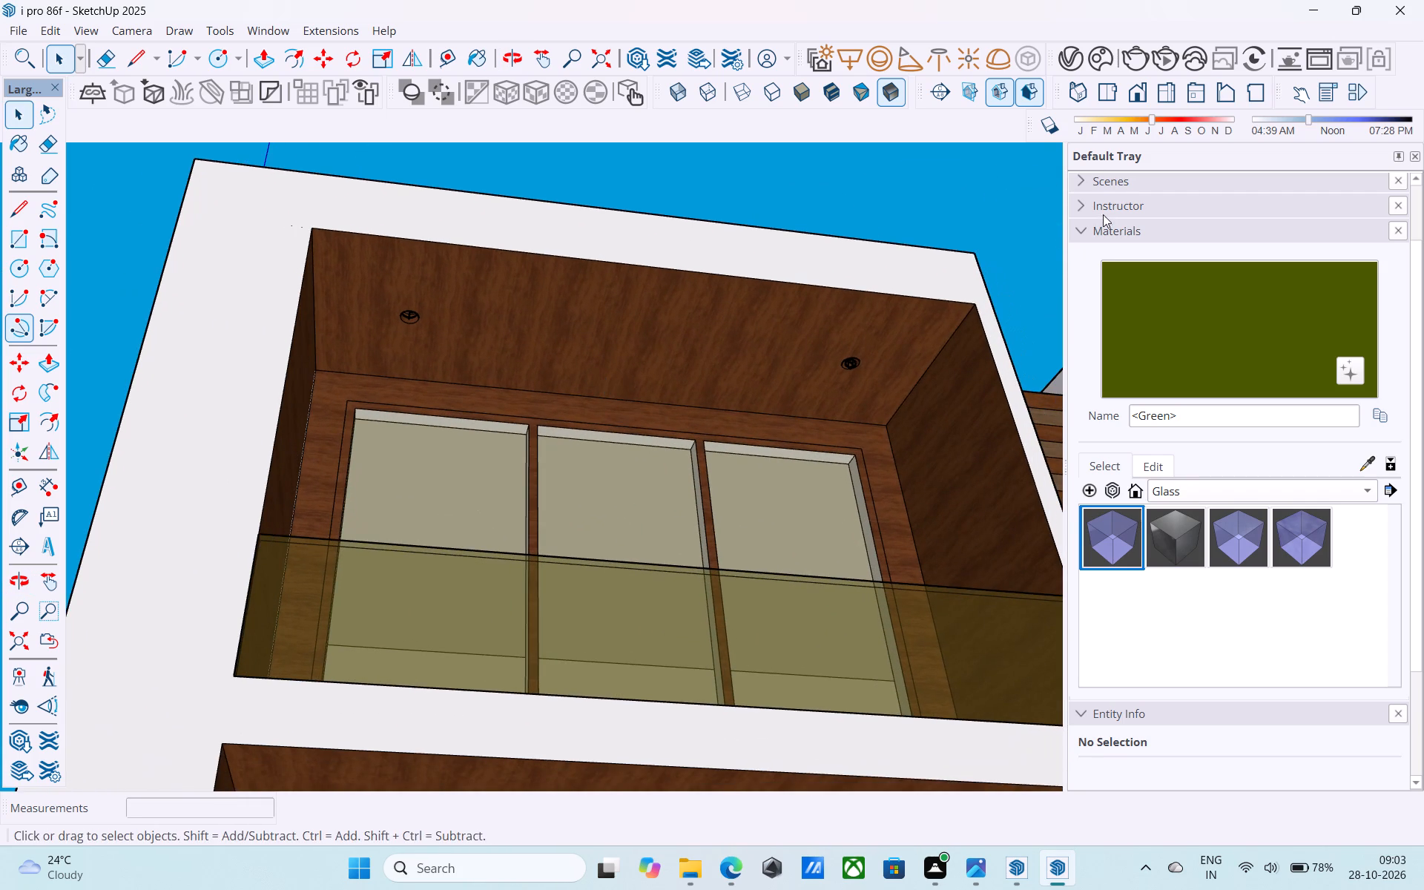
left_click(1124, 62)
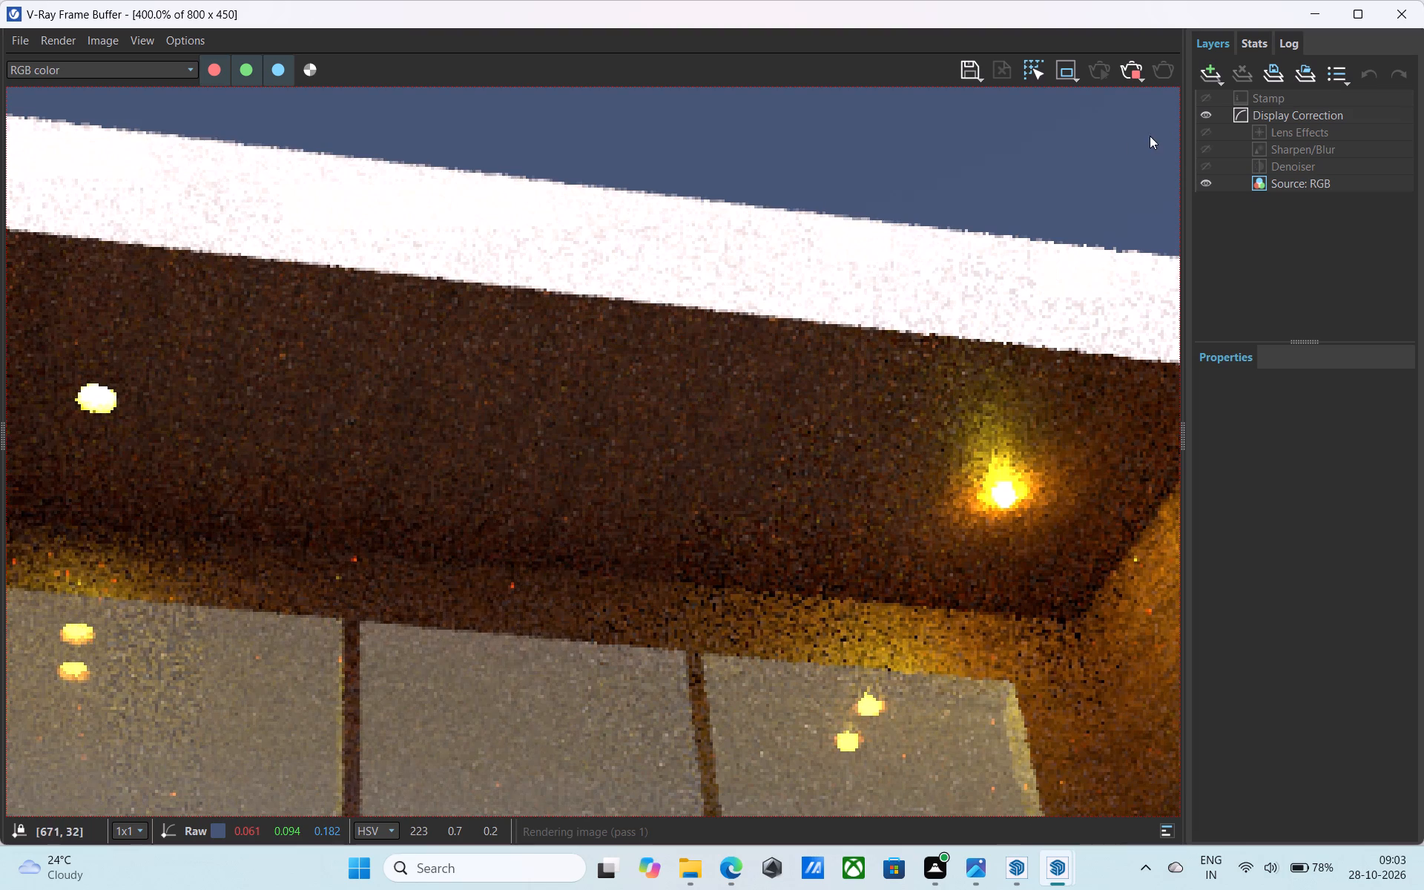
scroll(841, 228, "down", 3)
scroll(840, 228, "up", 1)
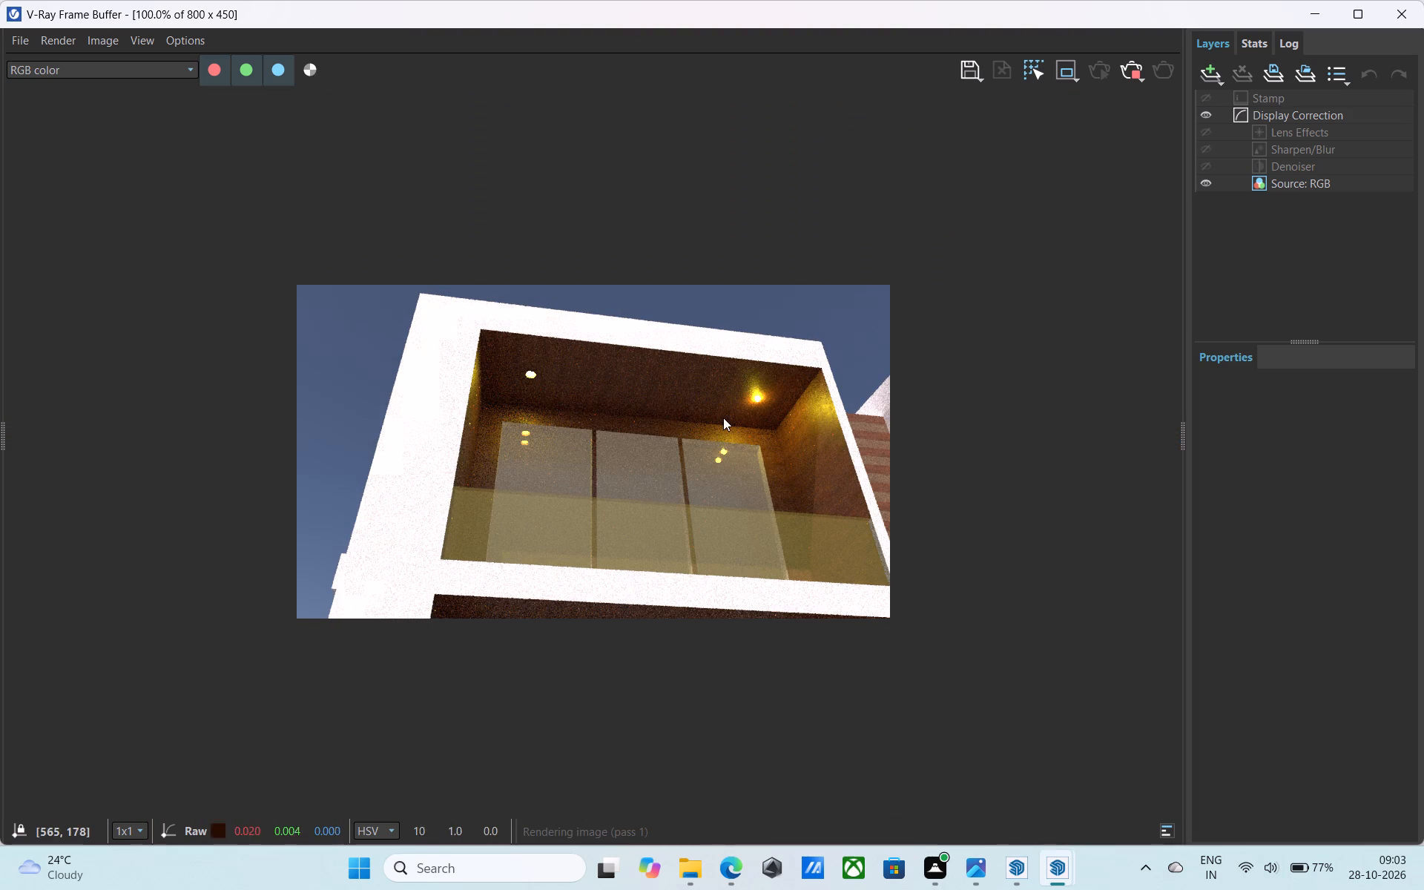
scroll(679, 446, "up", 1)
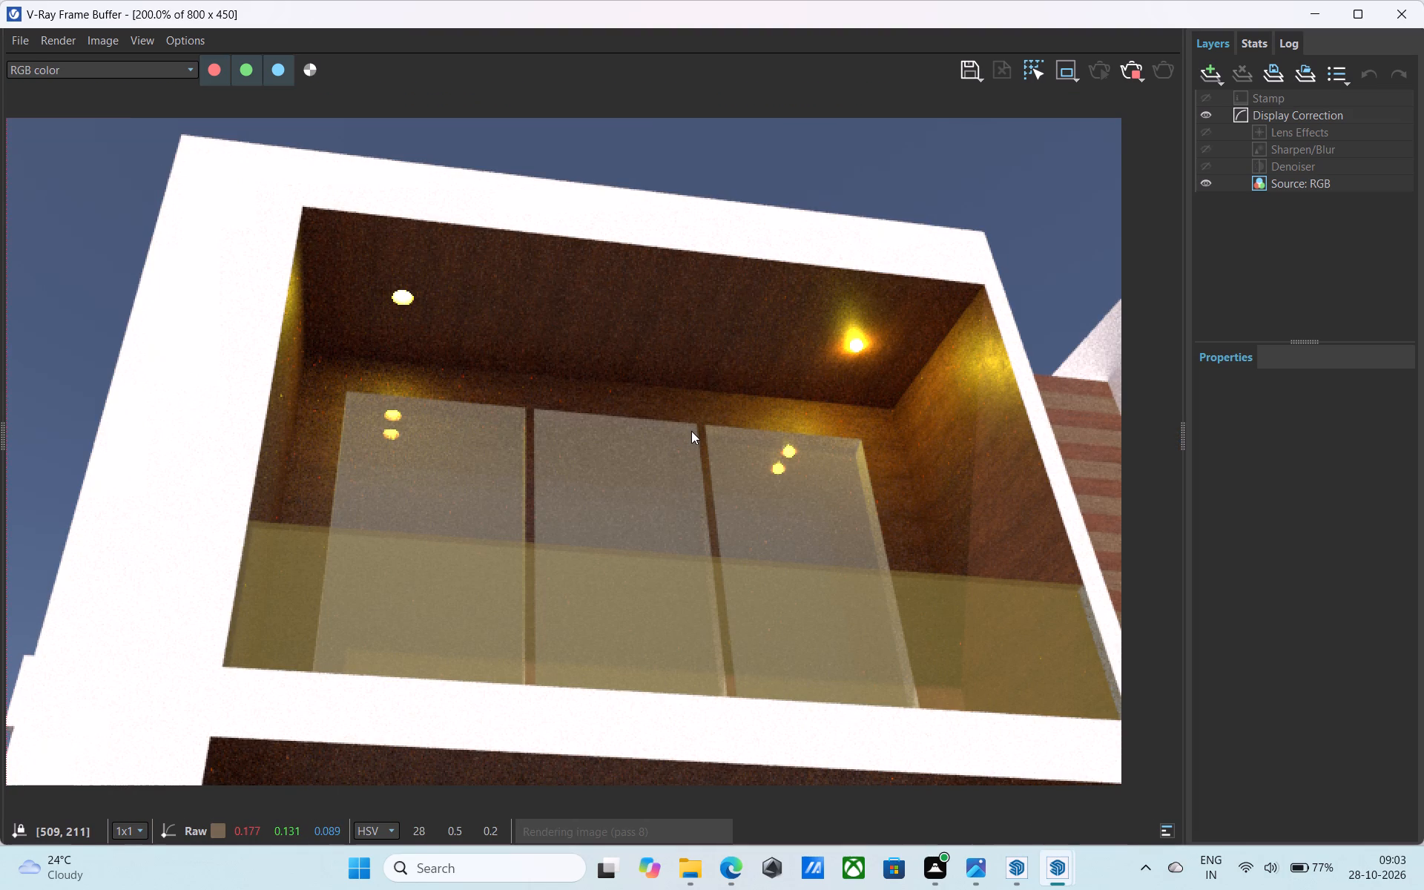
scroll(904, 355, "down", 1)
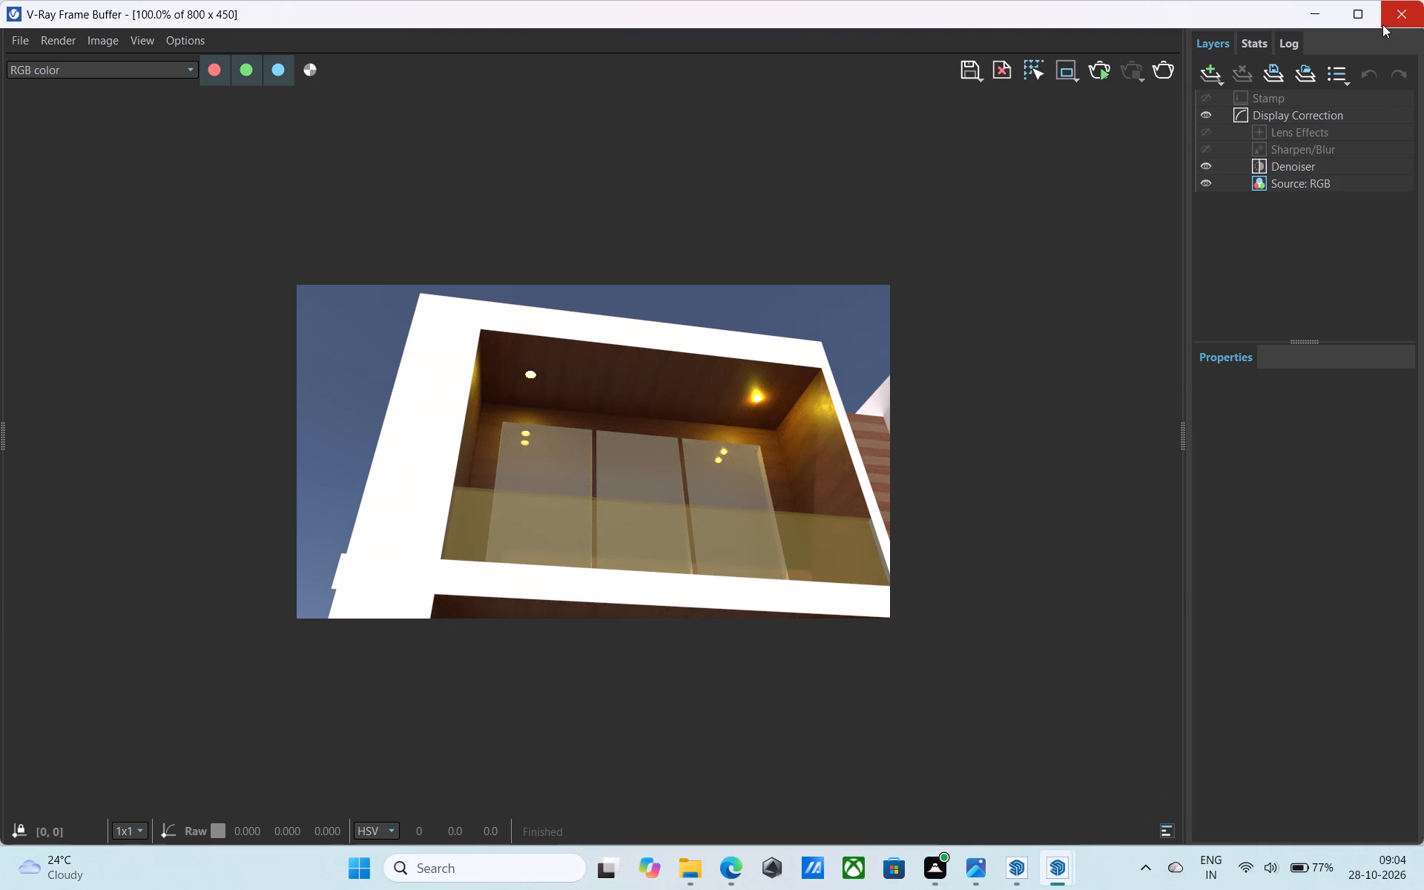
left_click(1397, 11)
scroll(741, 537, "down", 5)
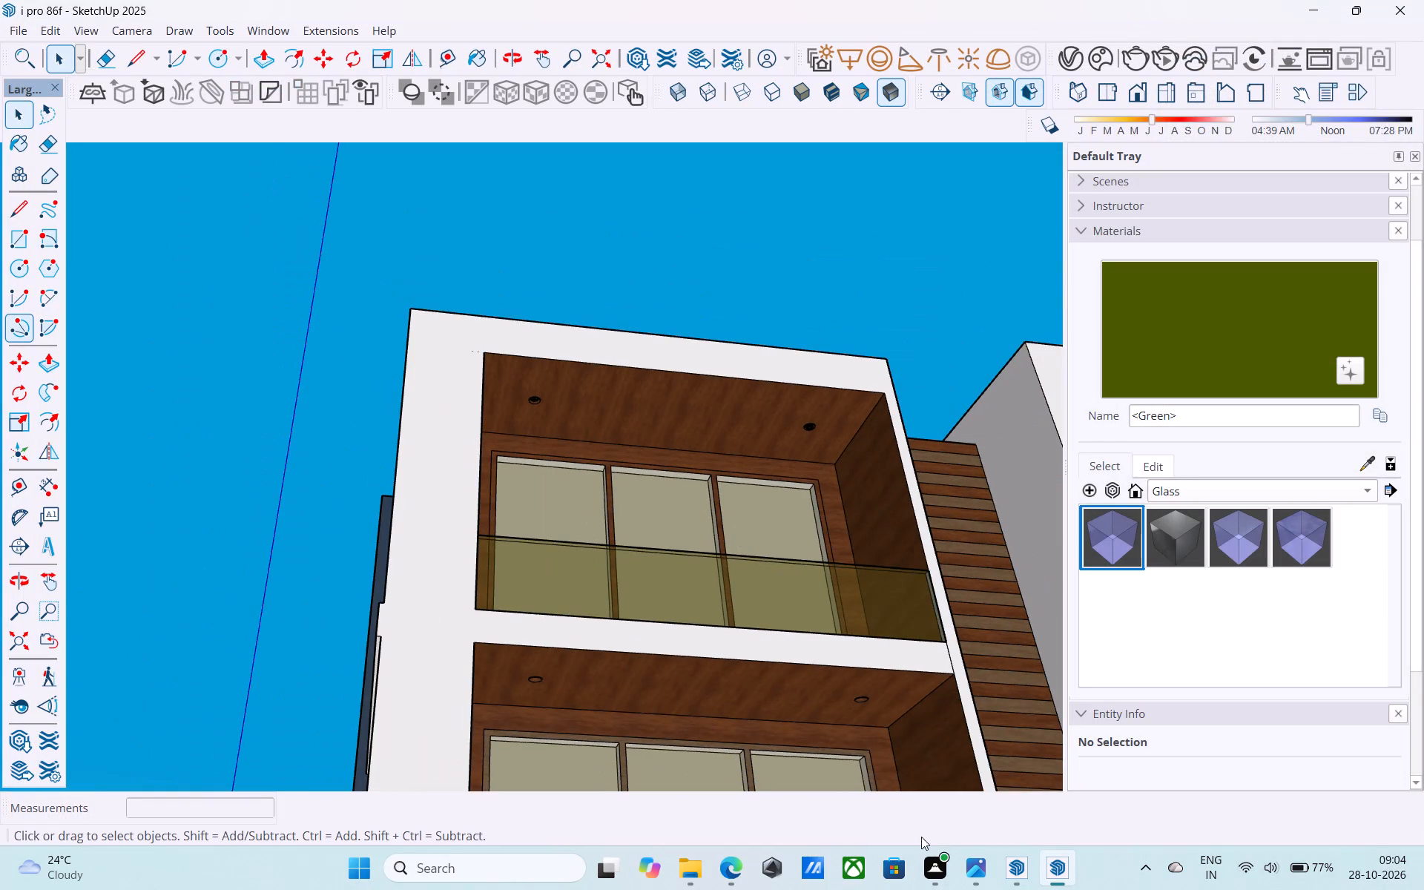